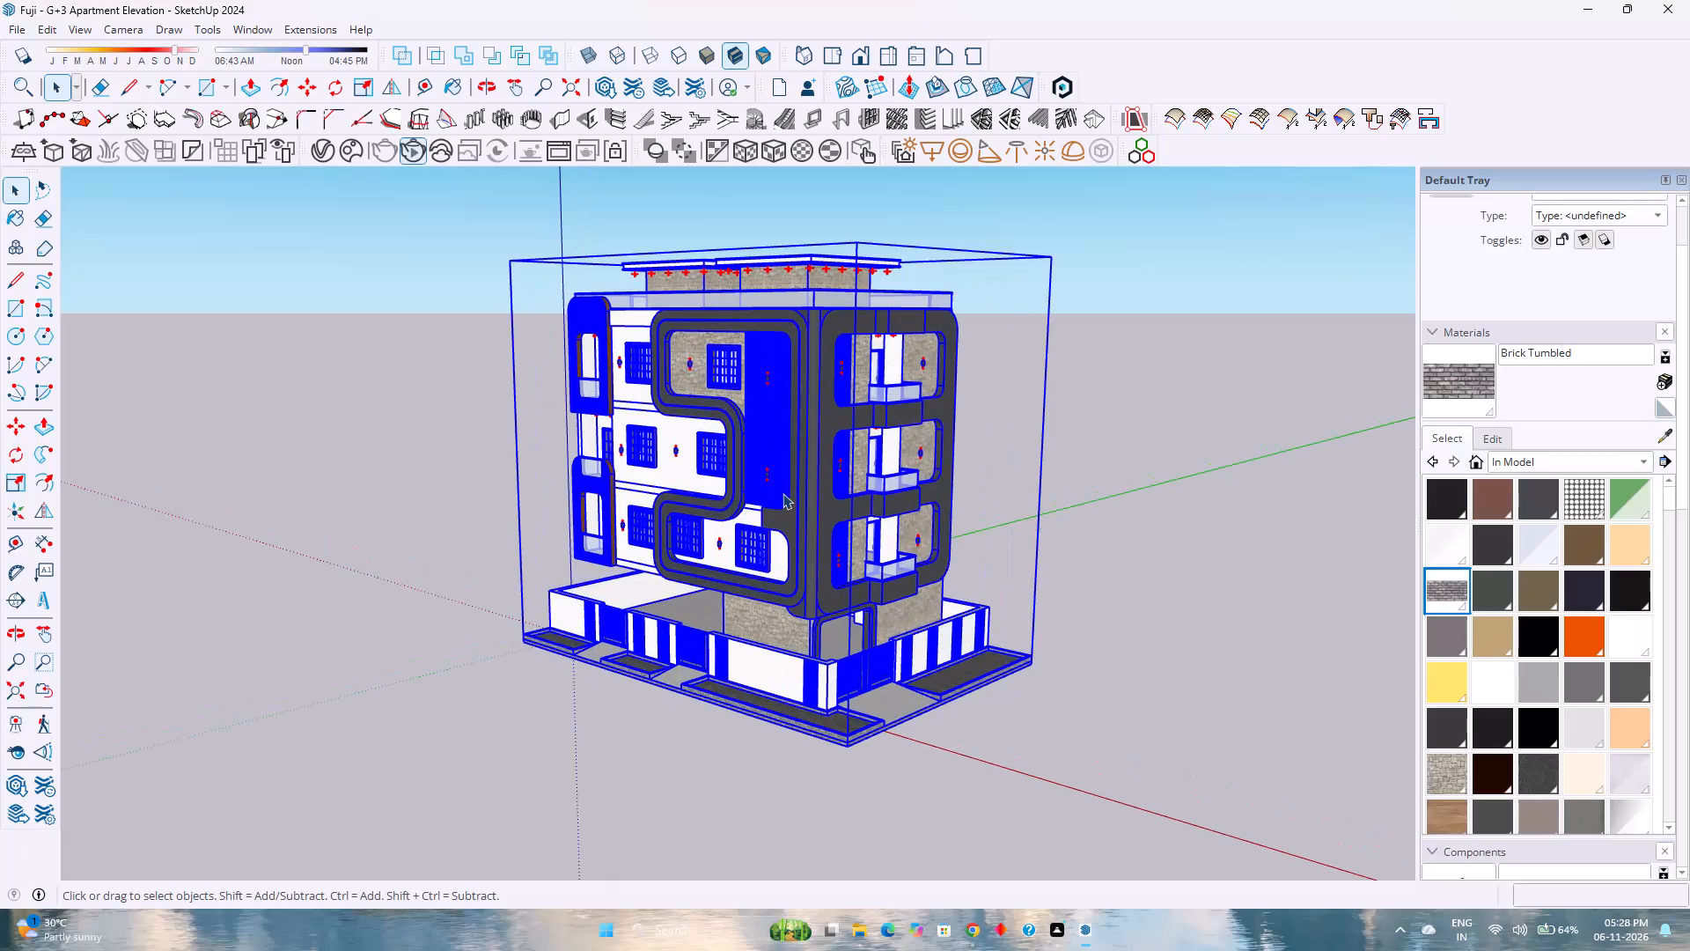
# Open the group containing the whole apartment building for editing.
pyautogui.doubleClick(783, 493)
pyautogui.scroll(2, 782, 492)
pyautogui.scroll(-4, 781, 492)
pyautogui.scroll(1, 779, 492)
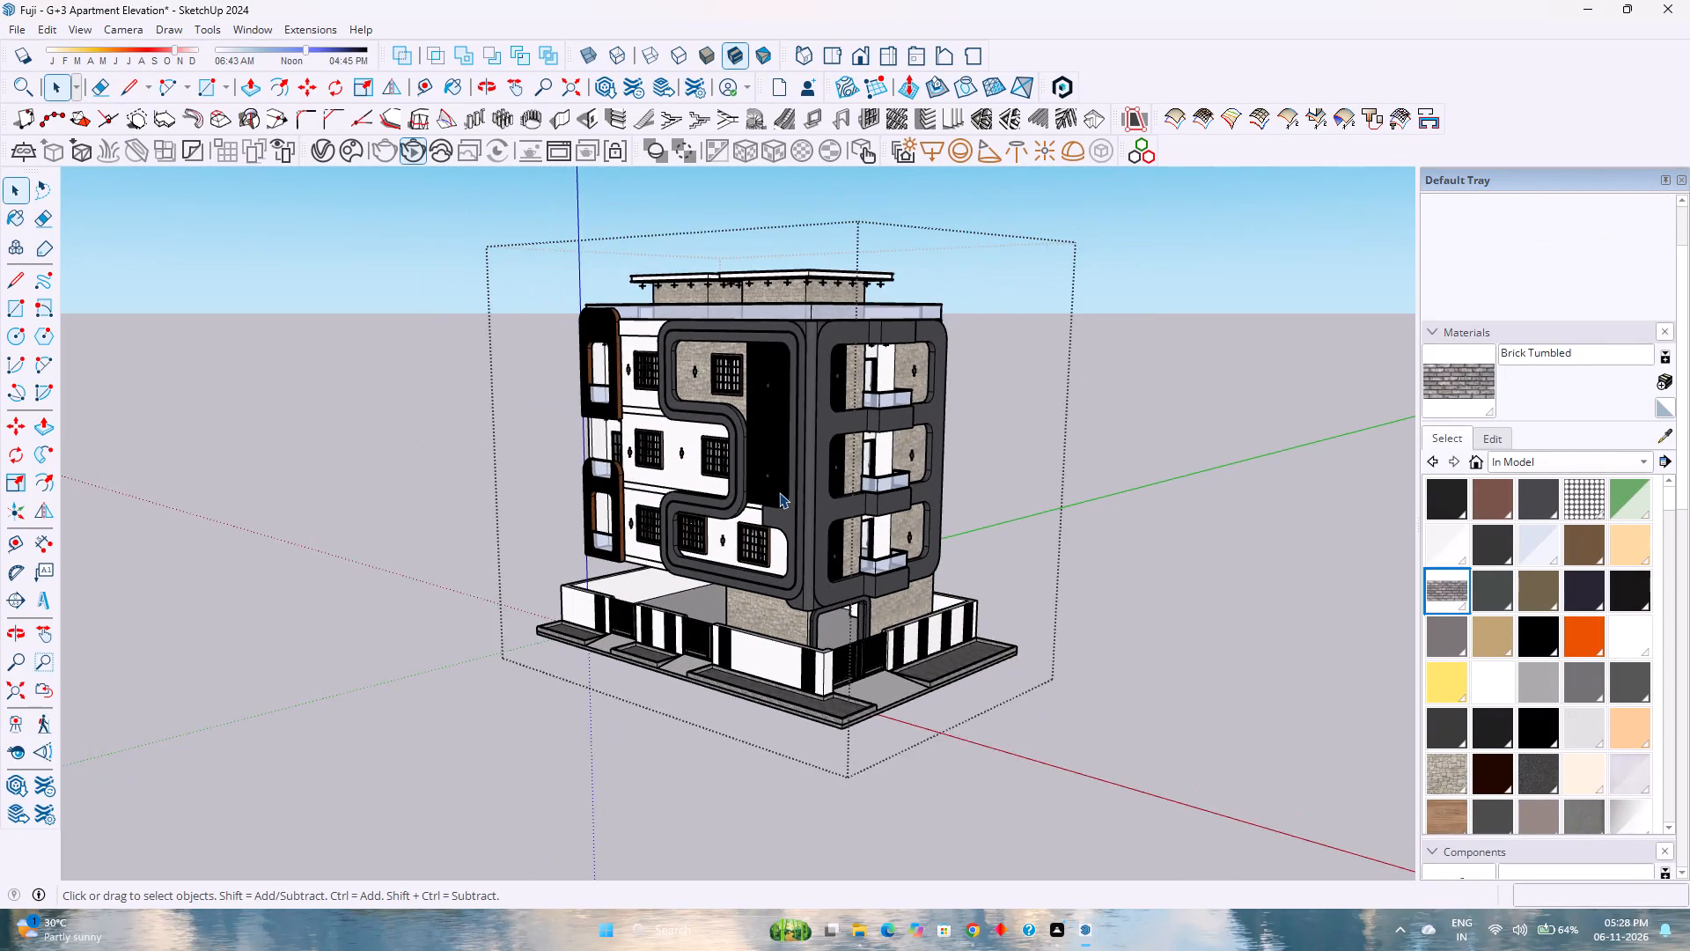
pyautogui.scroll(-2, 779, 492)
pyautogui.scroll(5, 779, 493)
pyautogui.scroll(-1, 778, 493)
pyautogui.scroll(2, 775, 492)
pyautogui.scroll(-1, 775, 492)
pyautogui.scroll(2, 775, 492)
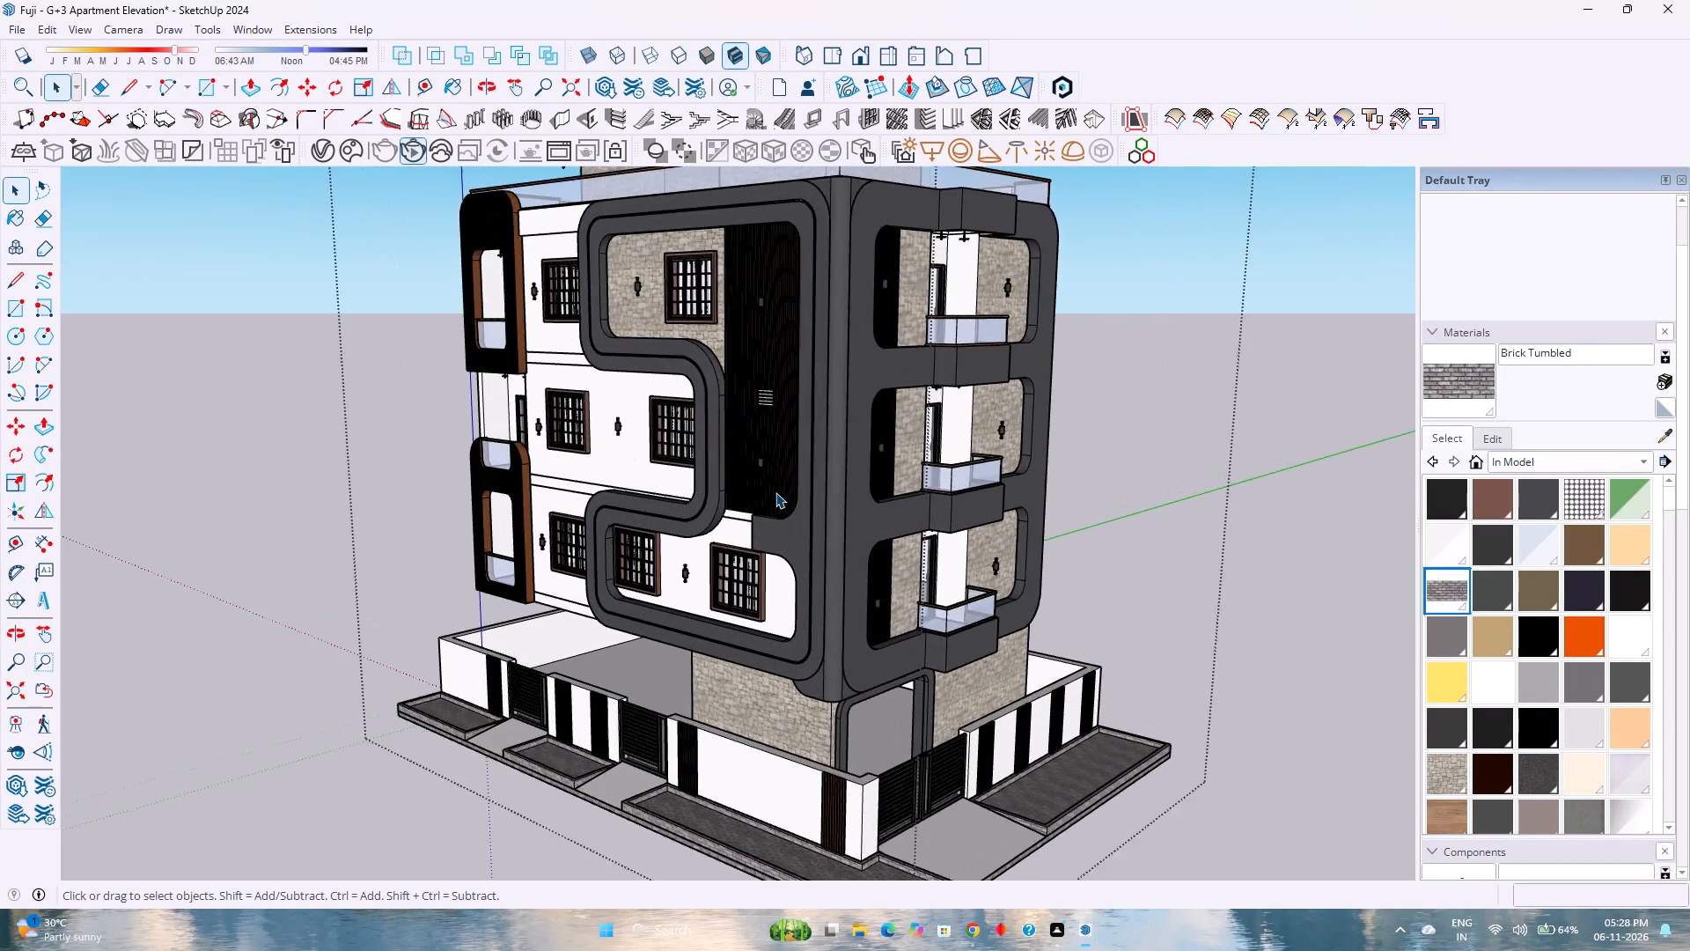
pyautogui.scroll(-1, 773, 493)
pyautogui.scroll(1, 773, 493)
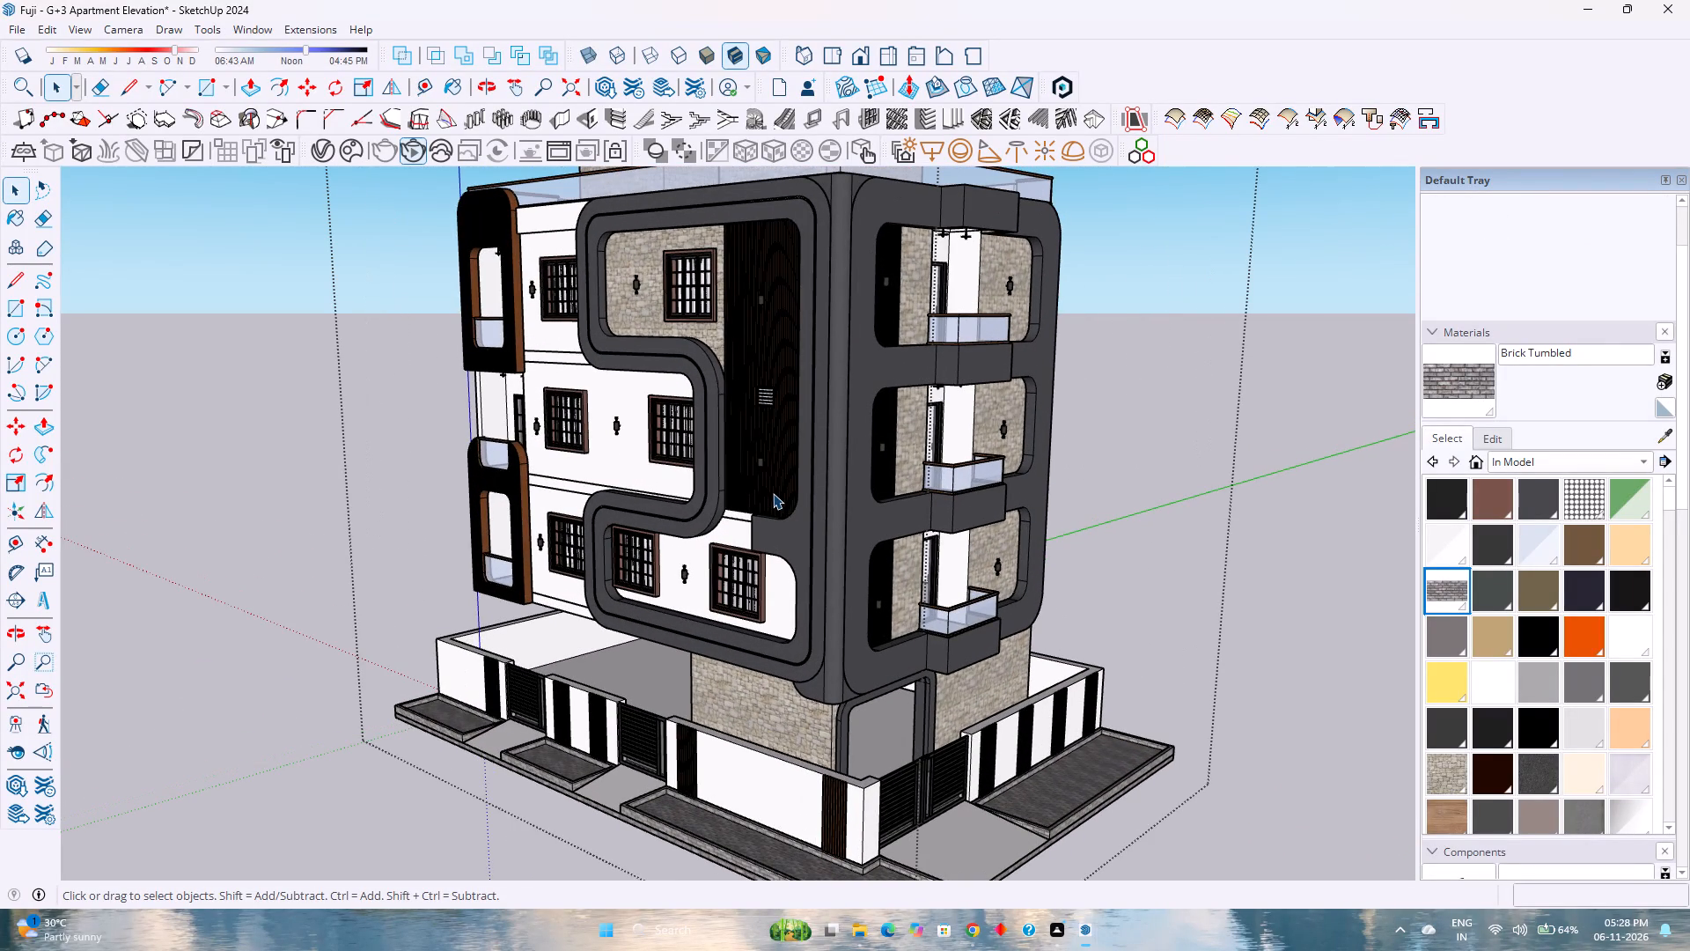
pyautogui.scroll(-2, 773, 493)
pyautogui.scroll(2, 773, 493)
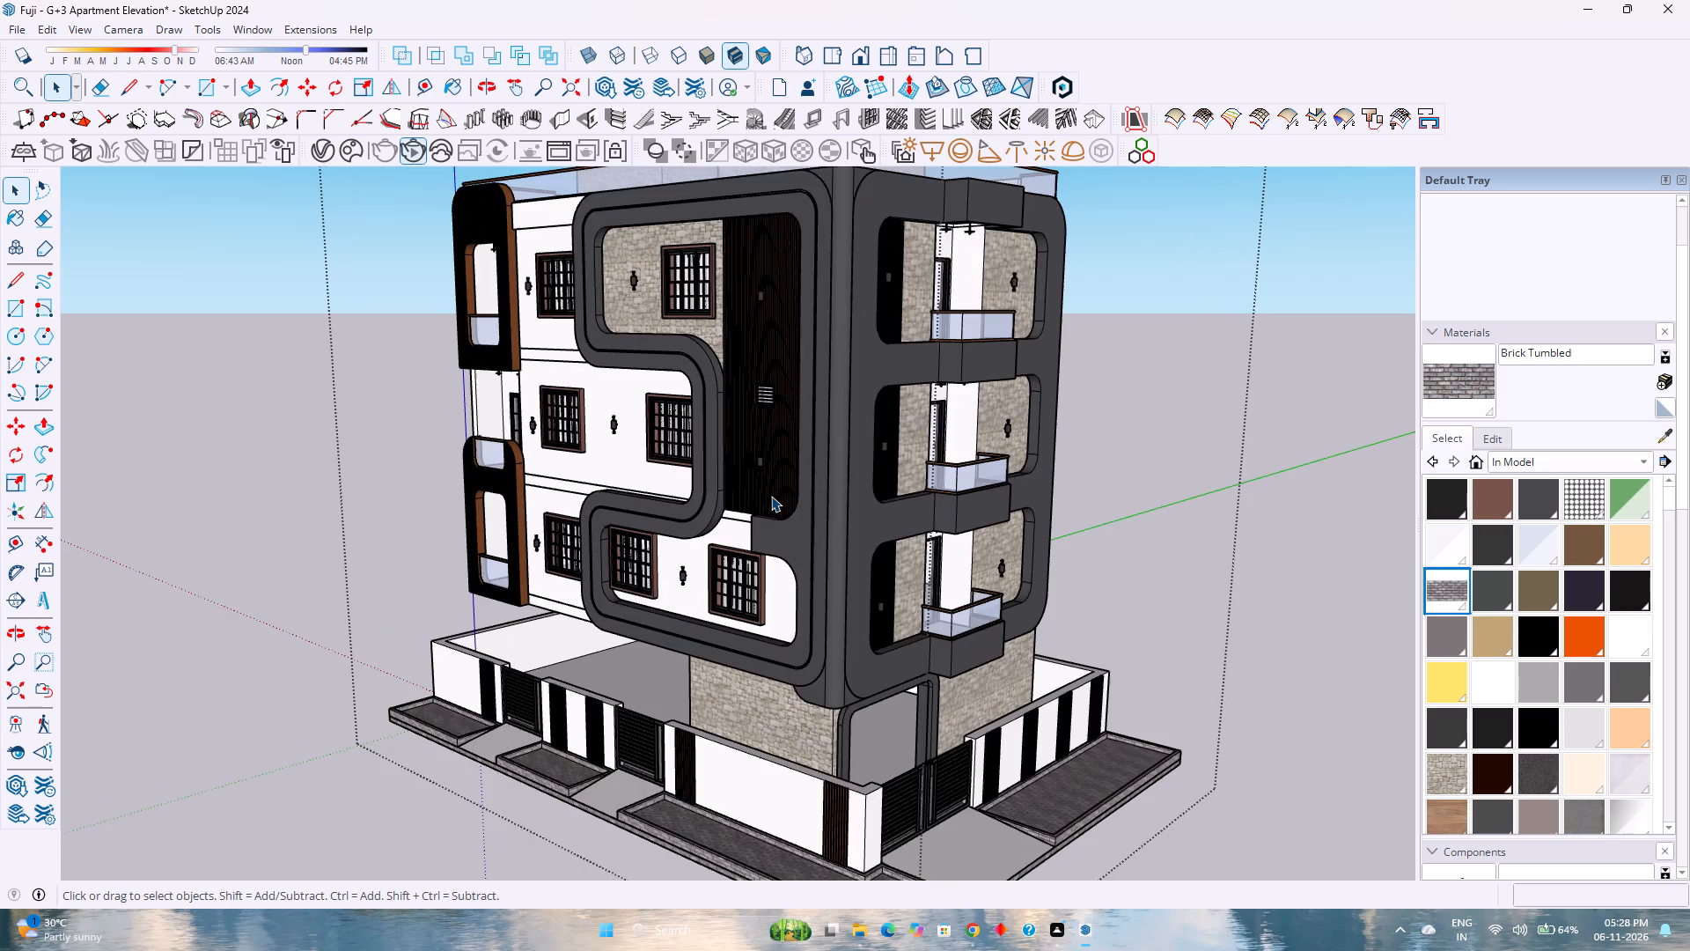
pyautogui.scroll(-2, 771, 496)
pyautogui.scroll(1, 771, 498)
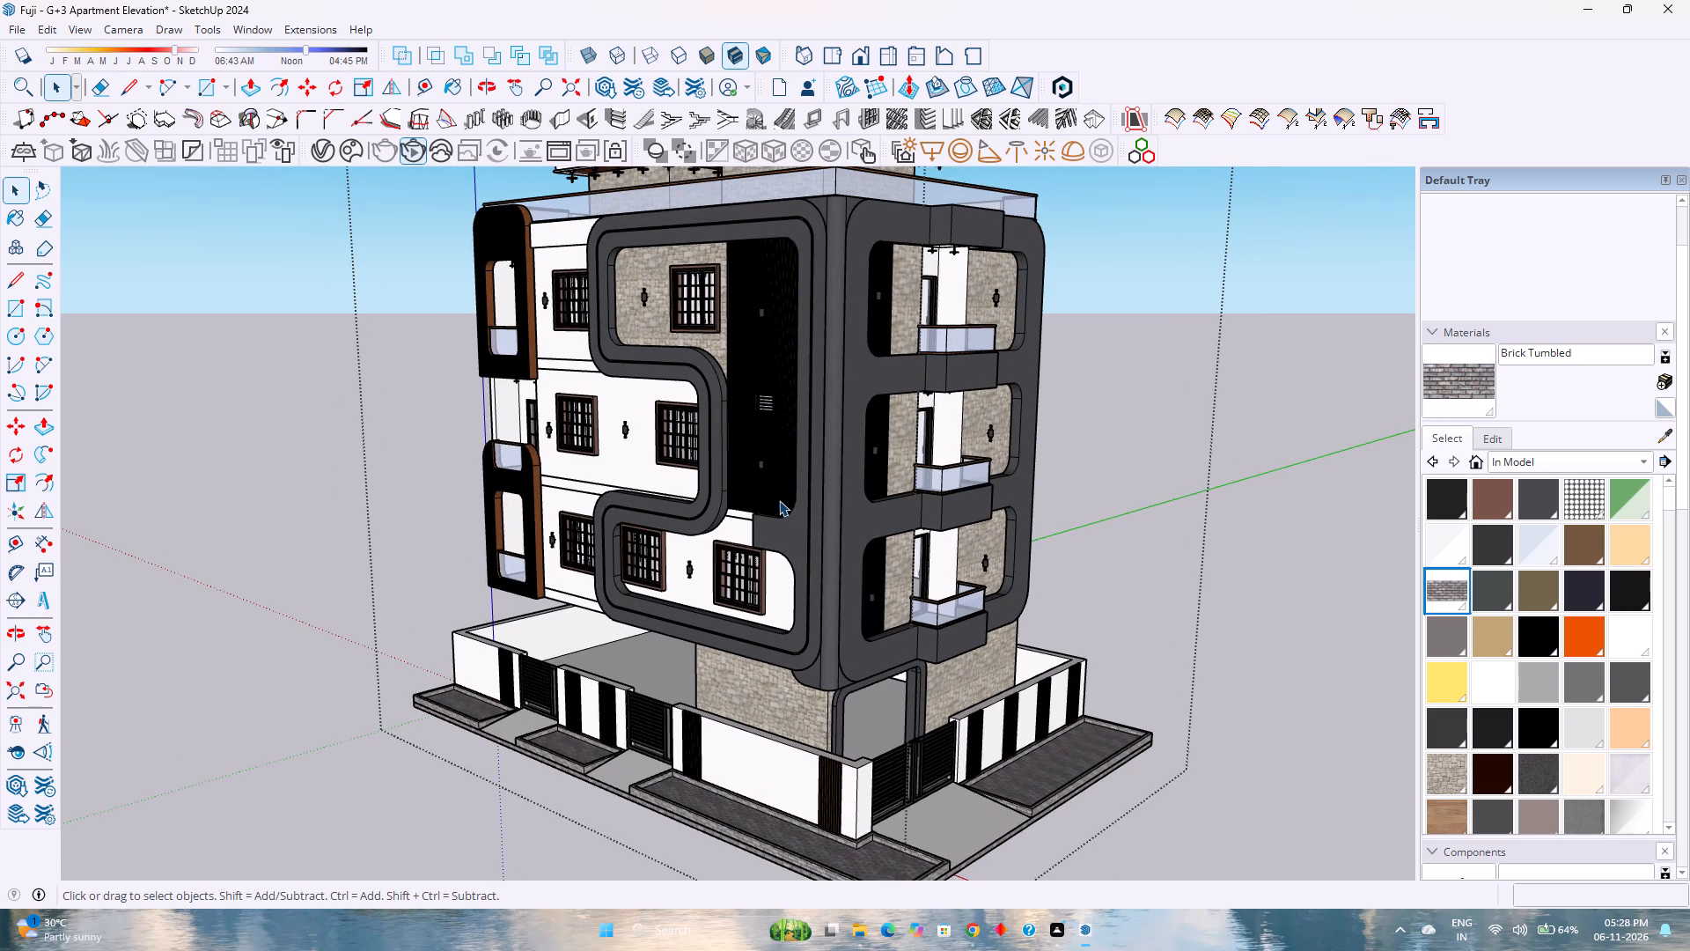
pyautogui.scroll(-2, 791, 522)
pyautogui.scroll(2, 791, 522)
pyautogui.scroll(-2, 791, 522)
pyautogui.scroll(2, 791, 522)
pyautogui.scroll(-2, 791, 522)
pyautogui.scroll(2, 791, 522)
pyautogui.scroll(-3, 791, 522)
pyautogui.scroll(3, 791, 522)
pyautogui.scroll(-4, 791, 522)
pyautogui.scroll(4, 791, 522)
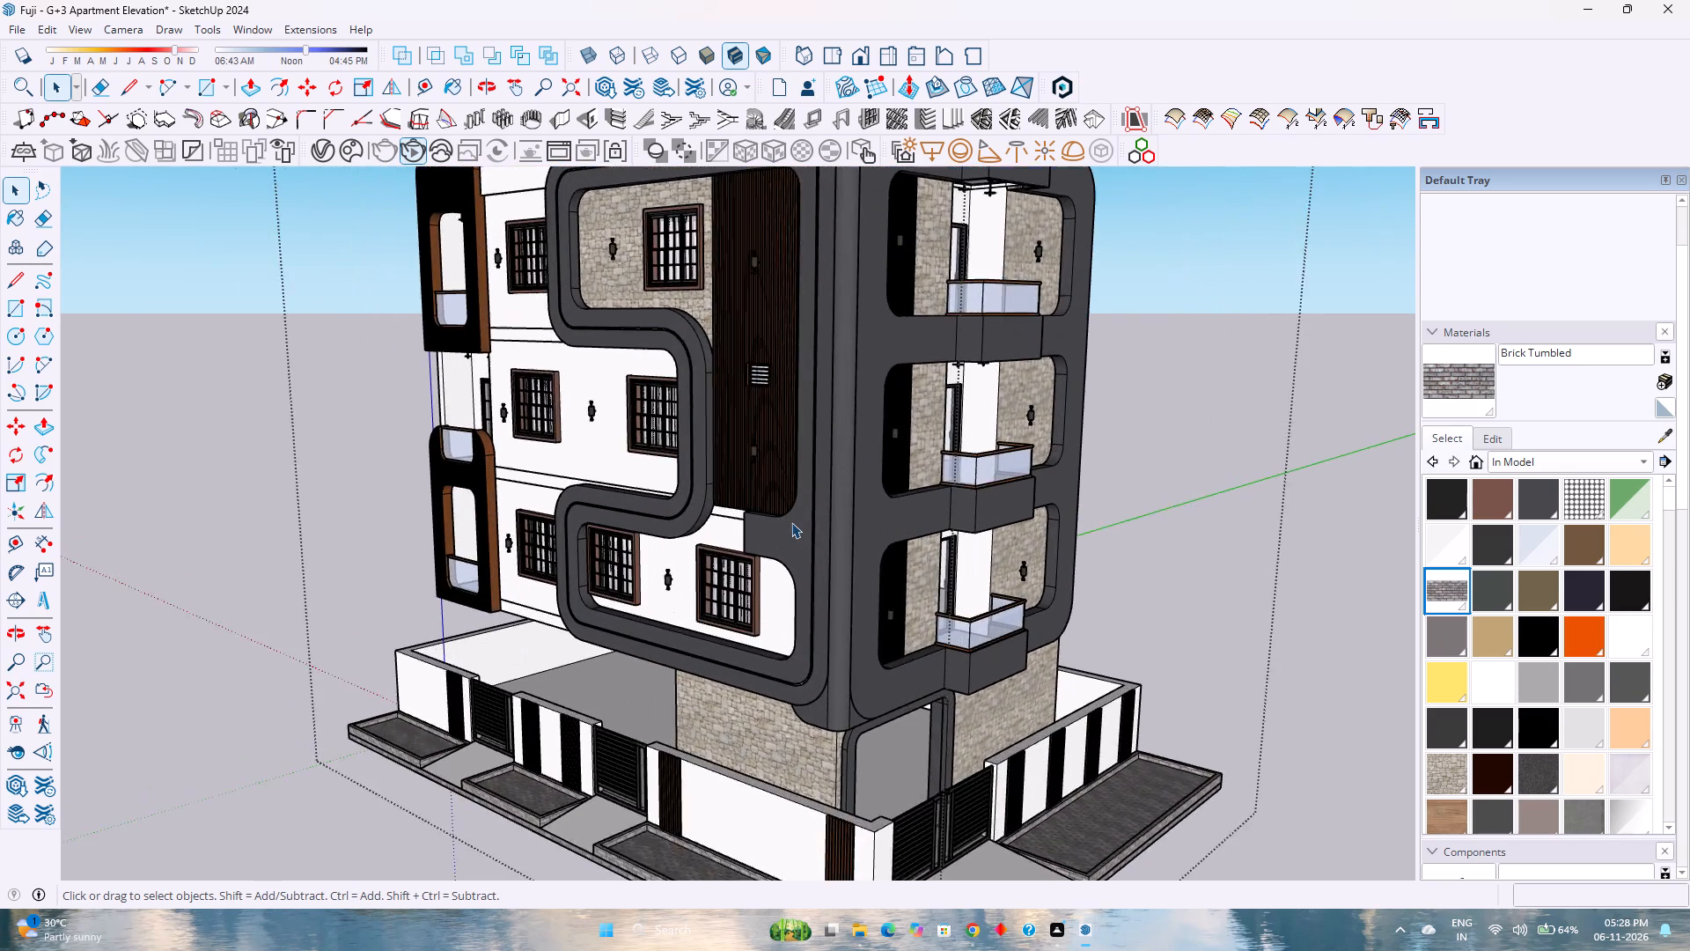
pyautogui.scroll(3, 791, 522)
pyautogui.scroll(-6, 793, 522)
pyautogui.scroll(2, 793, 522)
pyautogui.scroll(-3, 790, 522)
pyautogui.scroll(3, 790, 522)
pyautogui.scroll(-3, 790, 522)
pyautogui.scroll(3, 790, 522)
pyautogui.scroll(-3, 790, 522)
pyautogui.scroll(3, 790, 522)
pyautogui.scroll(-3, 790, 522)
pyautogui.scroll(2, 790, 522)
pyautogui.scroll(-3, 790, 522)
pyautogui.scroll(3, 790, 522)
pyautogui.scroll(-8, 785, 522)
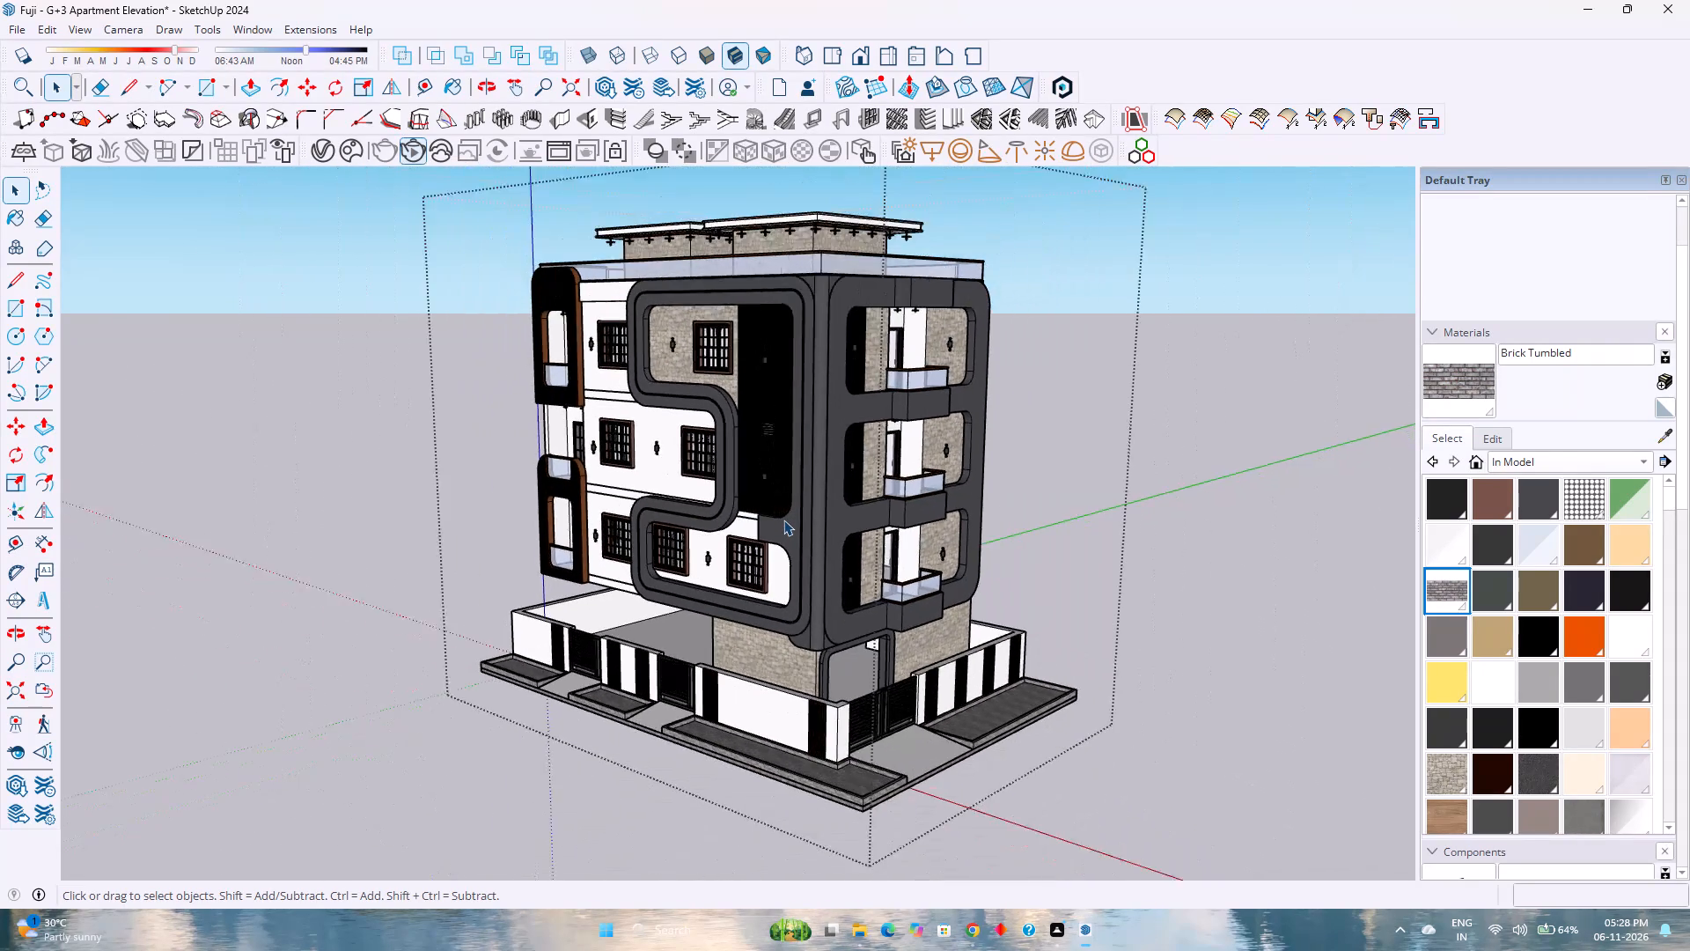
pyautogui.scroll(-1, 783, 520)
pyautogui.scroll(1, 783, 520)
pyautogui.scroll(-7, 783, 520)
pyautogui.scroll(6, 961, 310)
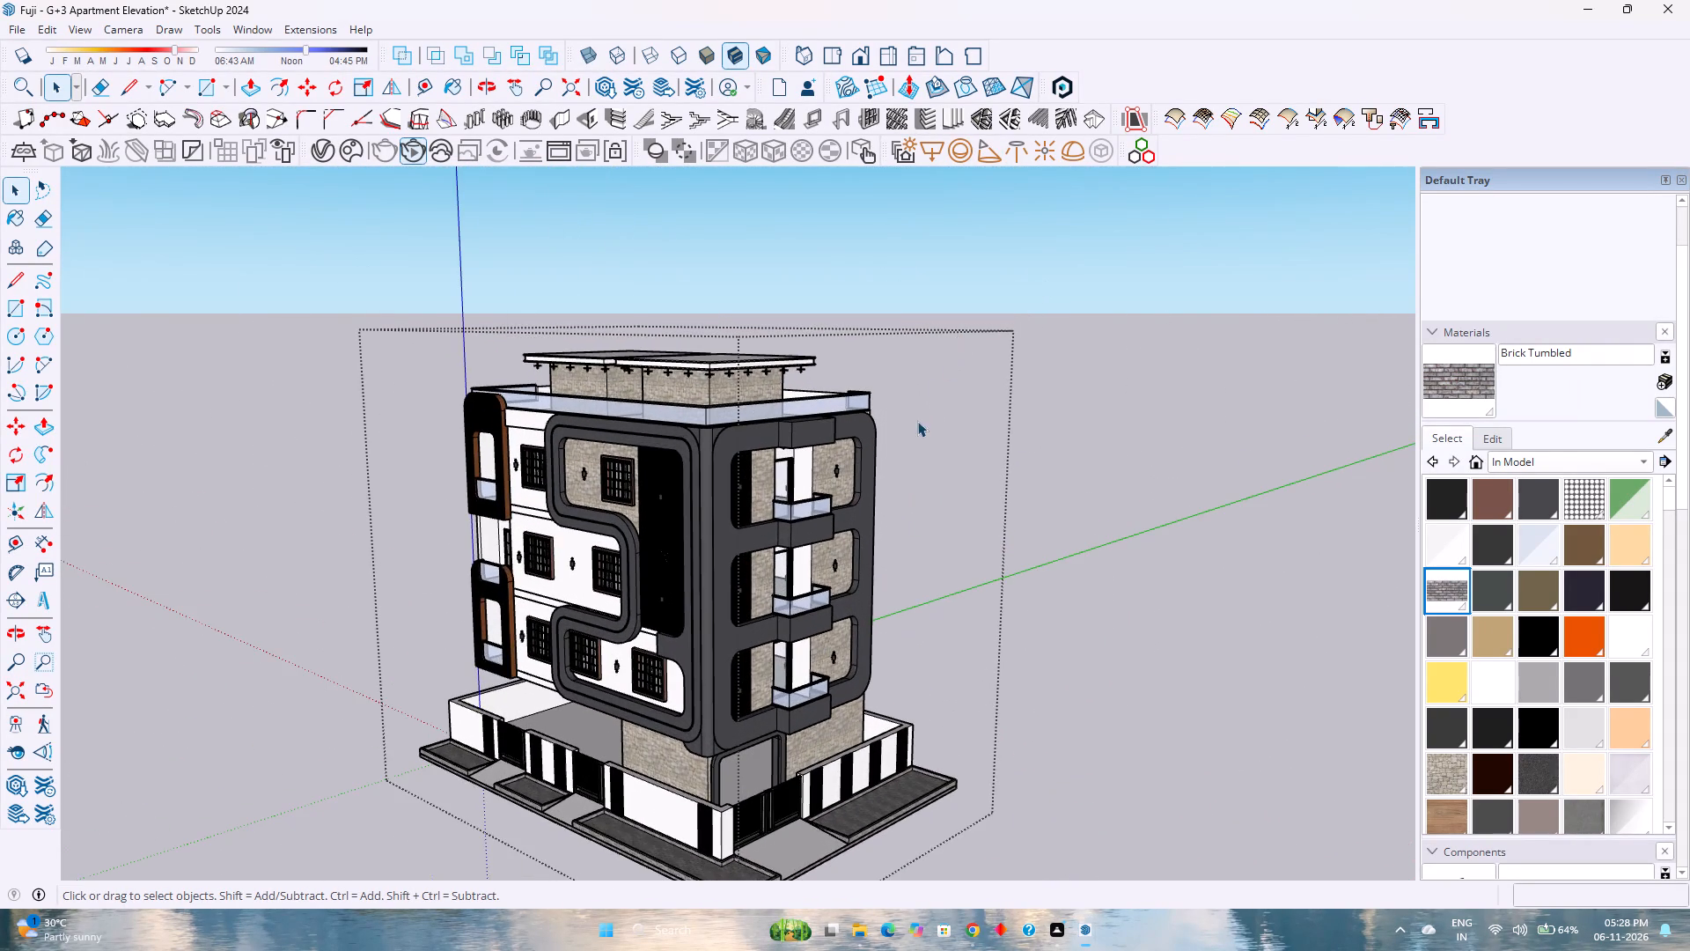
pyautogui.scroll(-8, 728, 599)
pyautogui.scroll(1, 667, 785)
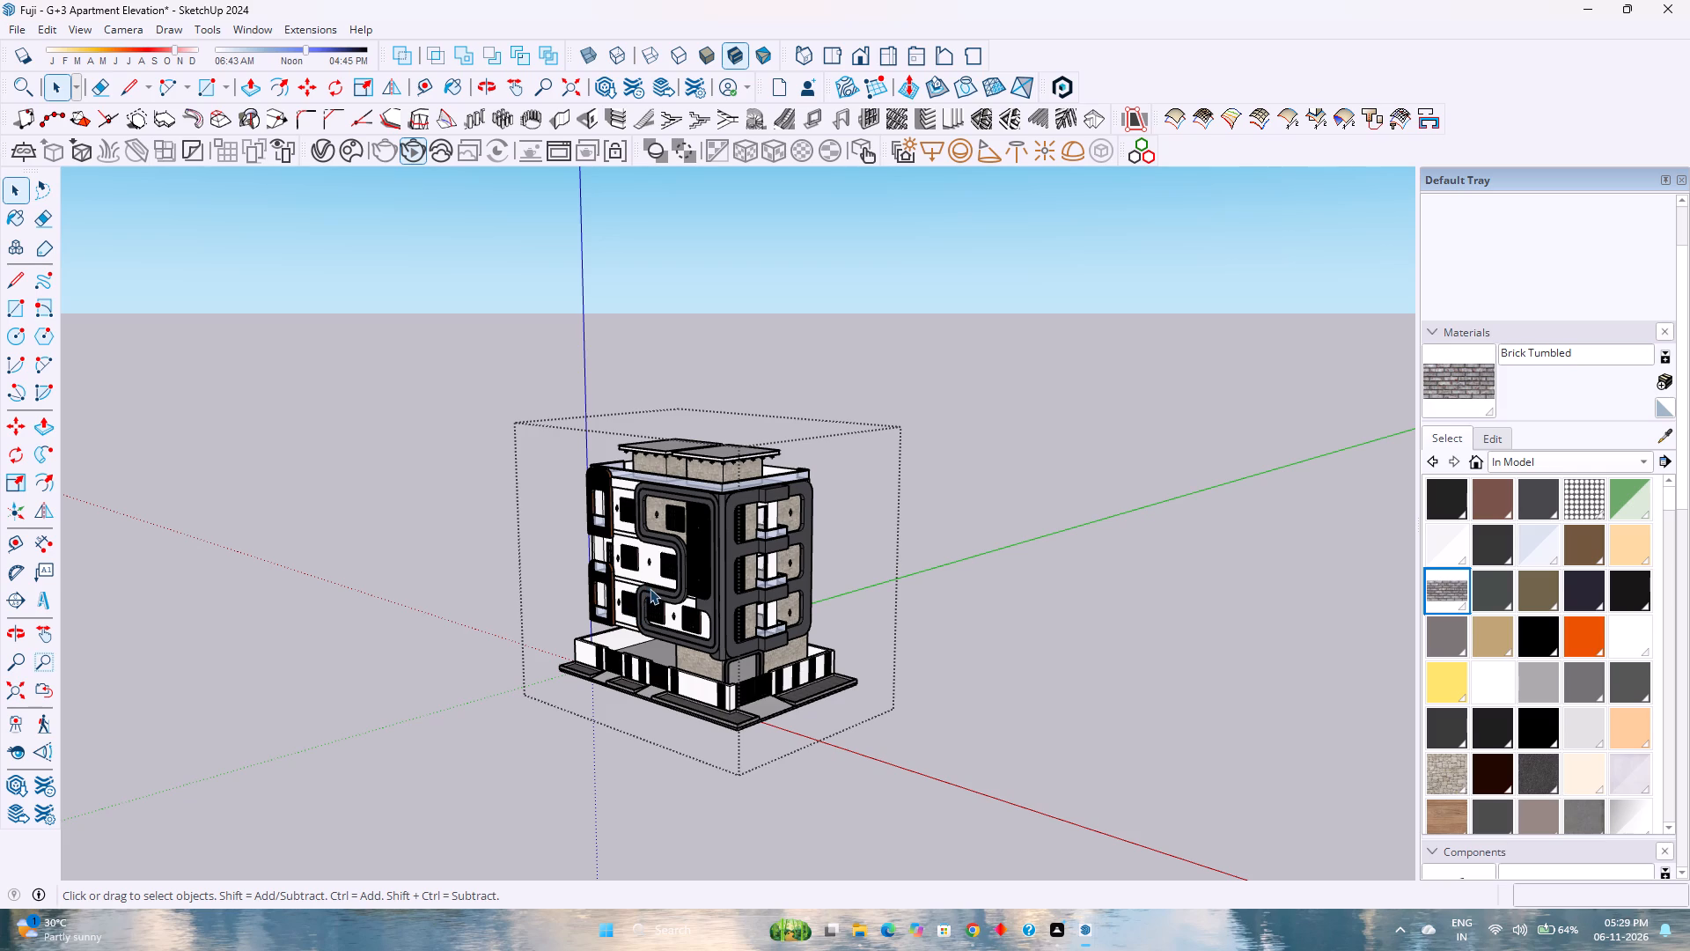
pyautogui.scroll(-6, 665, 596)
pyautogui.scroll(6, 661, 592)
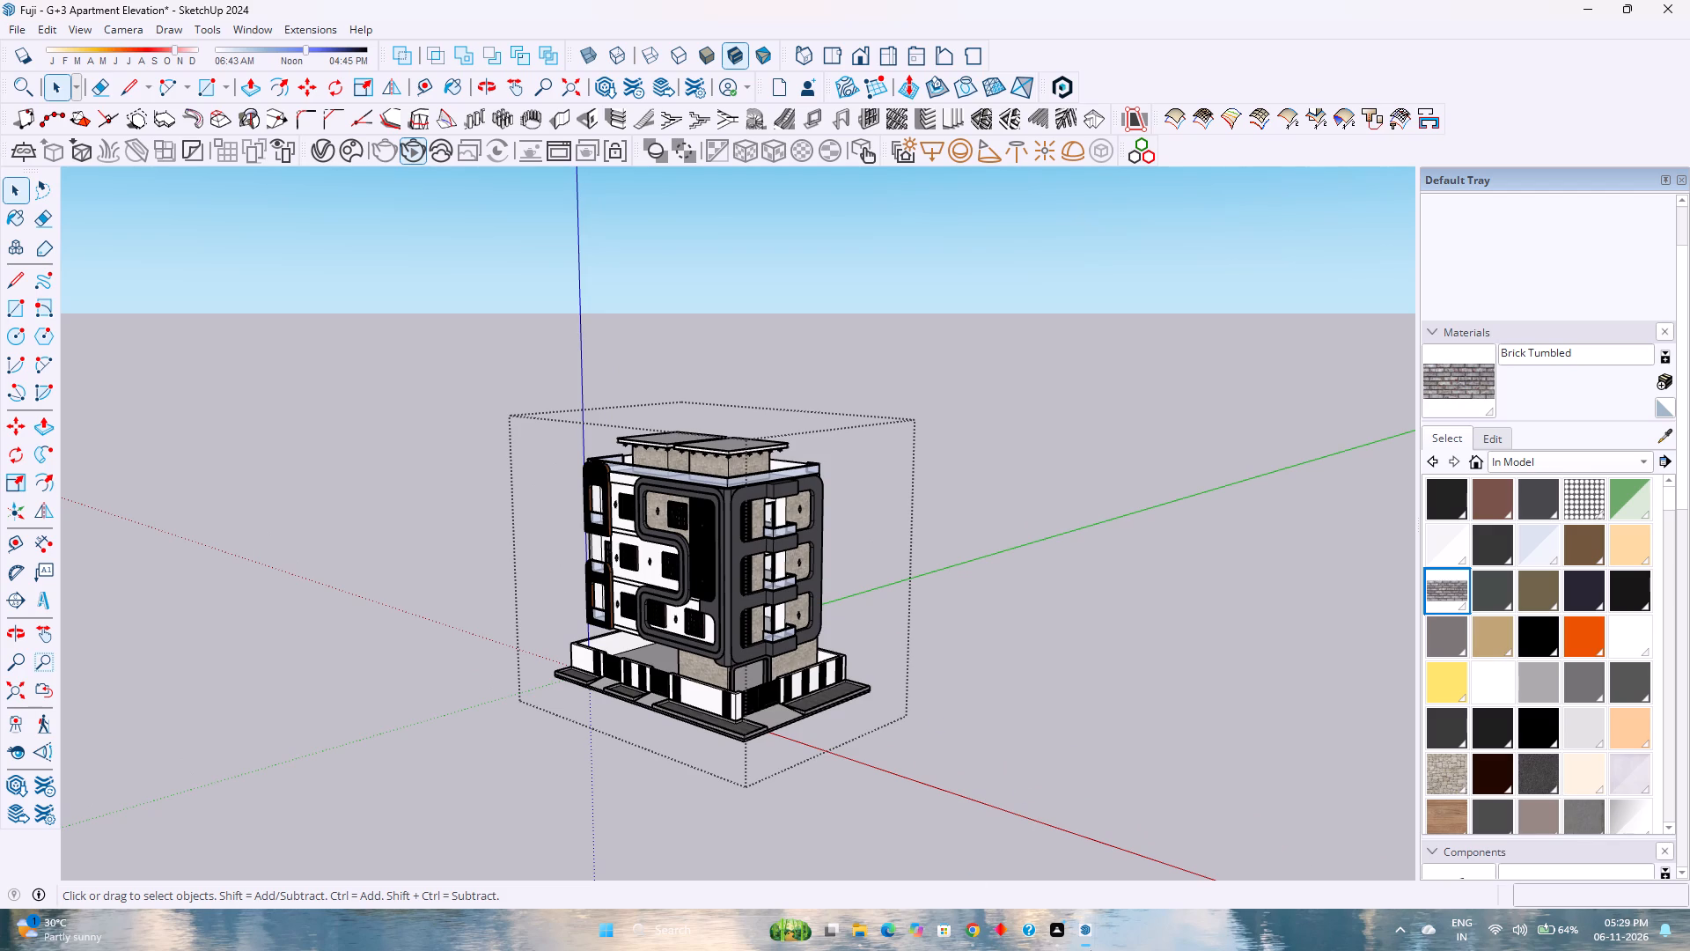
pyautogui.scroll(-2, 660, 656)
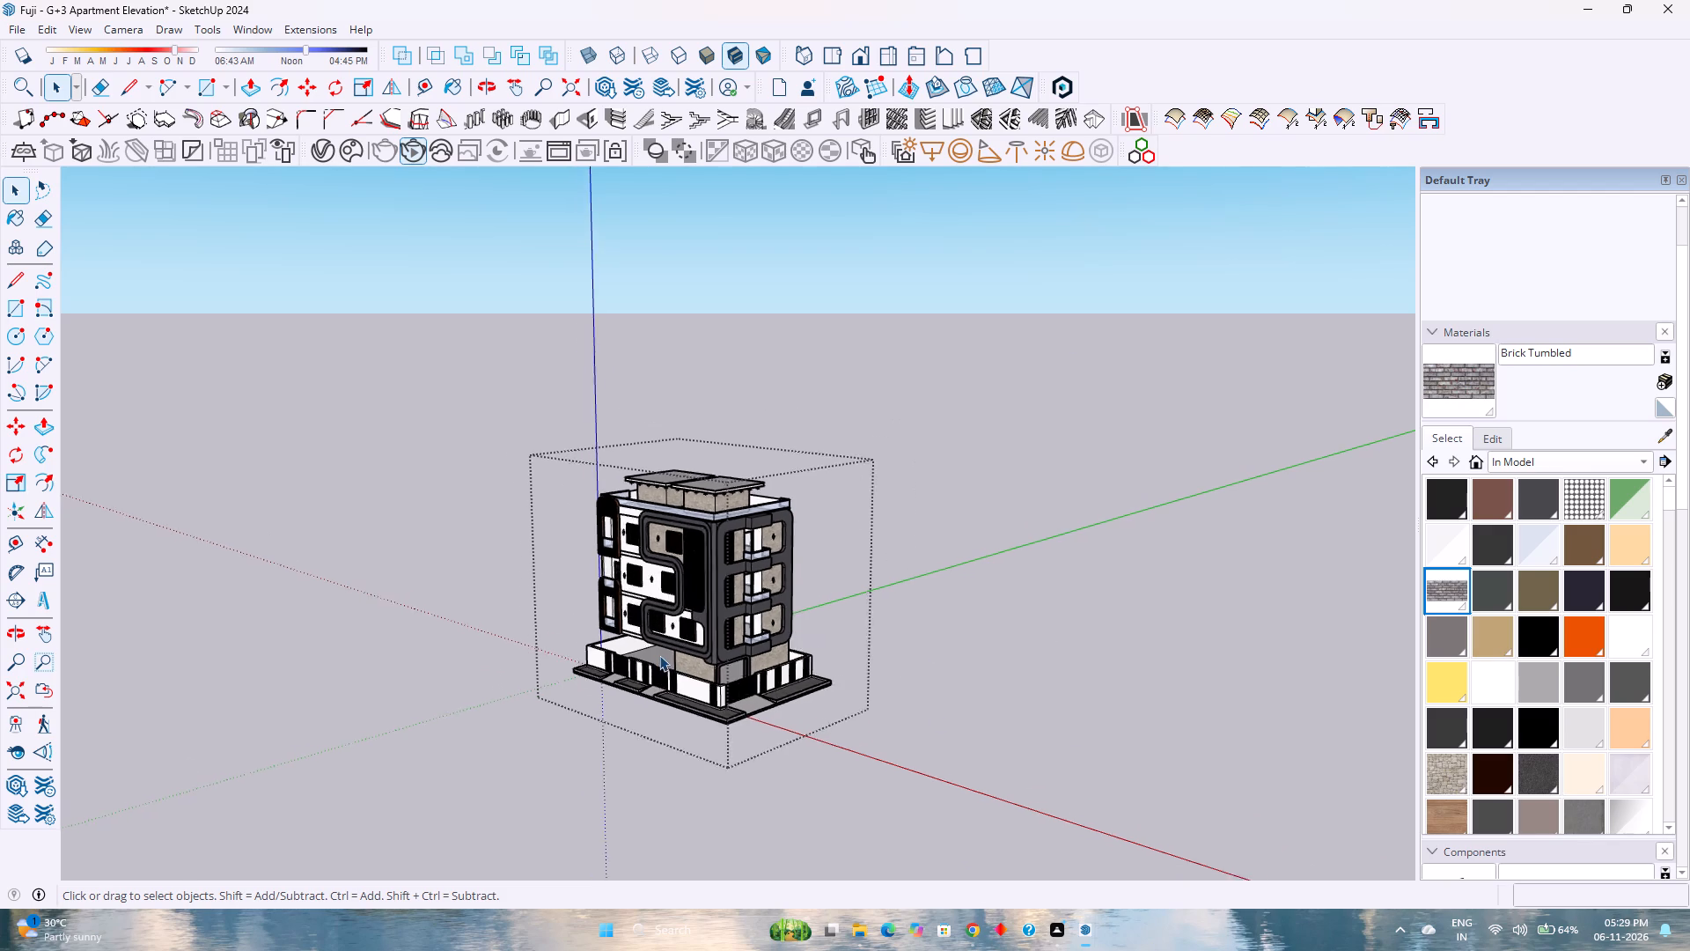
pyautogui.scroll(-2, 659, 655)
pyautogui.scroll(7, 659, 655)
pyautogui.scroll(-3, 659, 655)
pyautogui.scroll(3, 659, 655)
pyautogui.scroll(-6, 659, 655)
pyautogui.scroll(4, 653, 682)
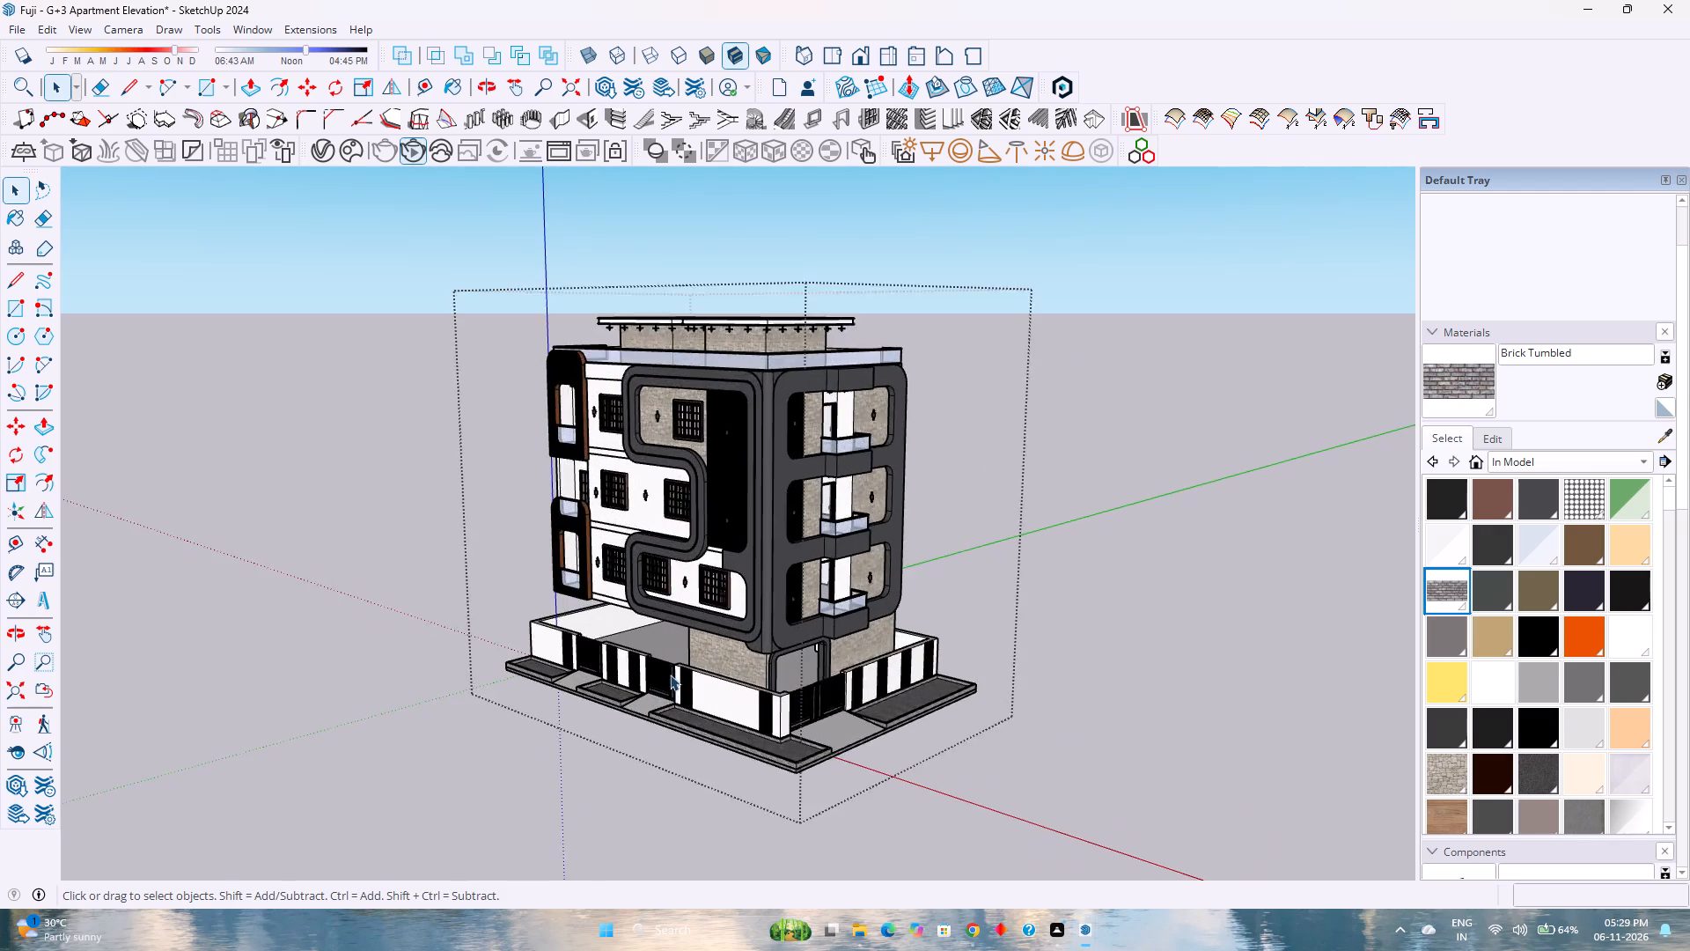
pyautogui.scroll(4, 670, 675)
# Examine the building's street facade, balconies and compound wall from low, frontal and raised viewpoints.
pyautogui.middleClick(665, 671)
pyautogui.moveTo(661, 666); pyautogui.dragTo(740, 605, button='middle')
pyautogui.middleClick(741, 604)
pyautogui.scroll(-11, 741, 604)
pyautogui.scroll(2, 753, 505)
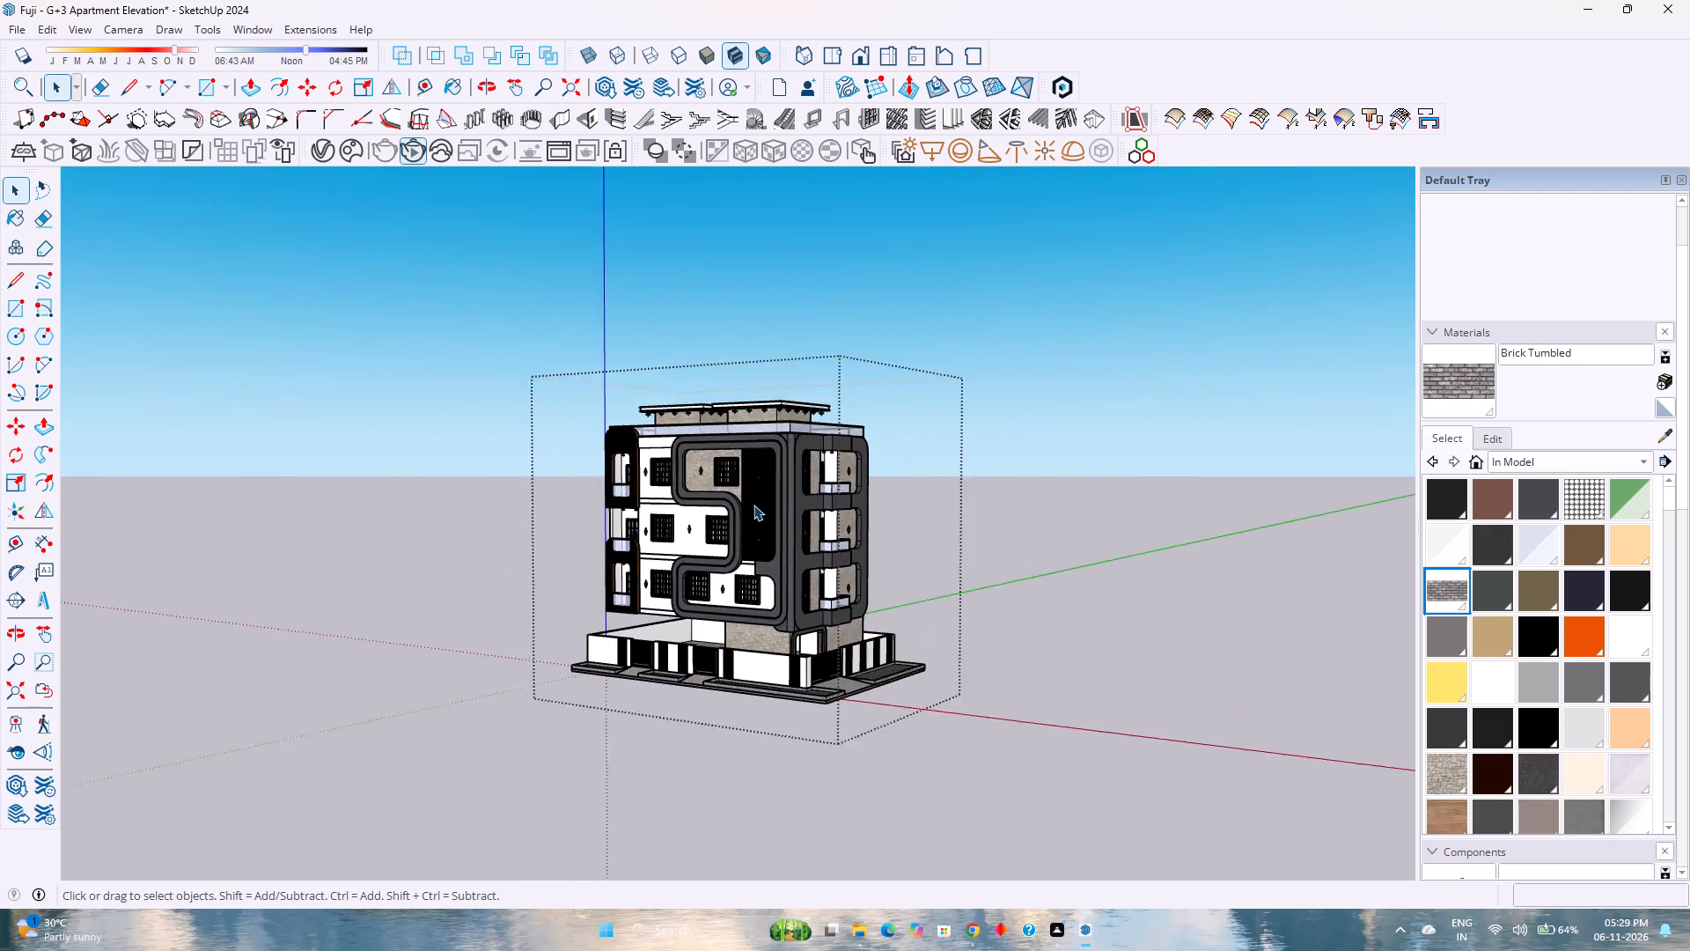
pyautogui.scroll(9, 753, 505)
pyautogui.scroll(-12, 752, 505)
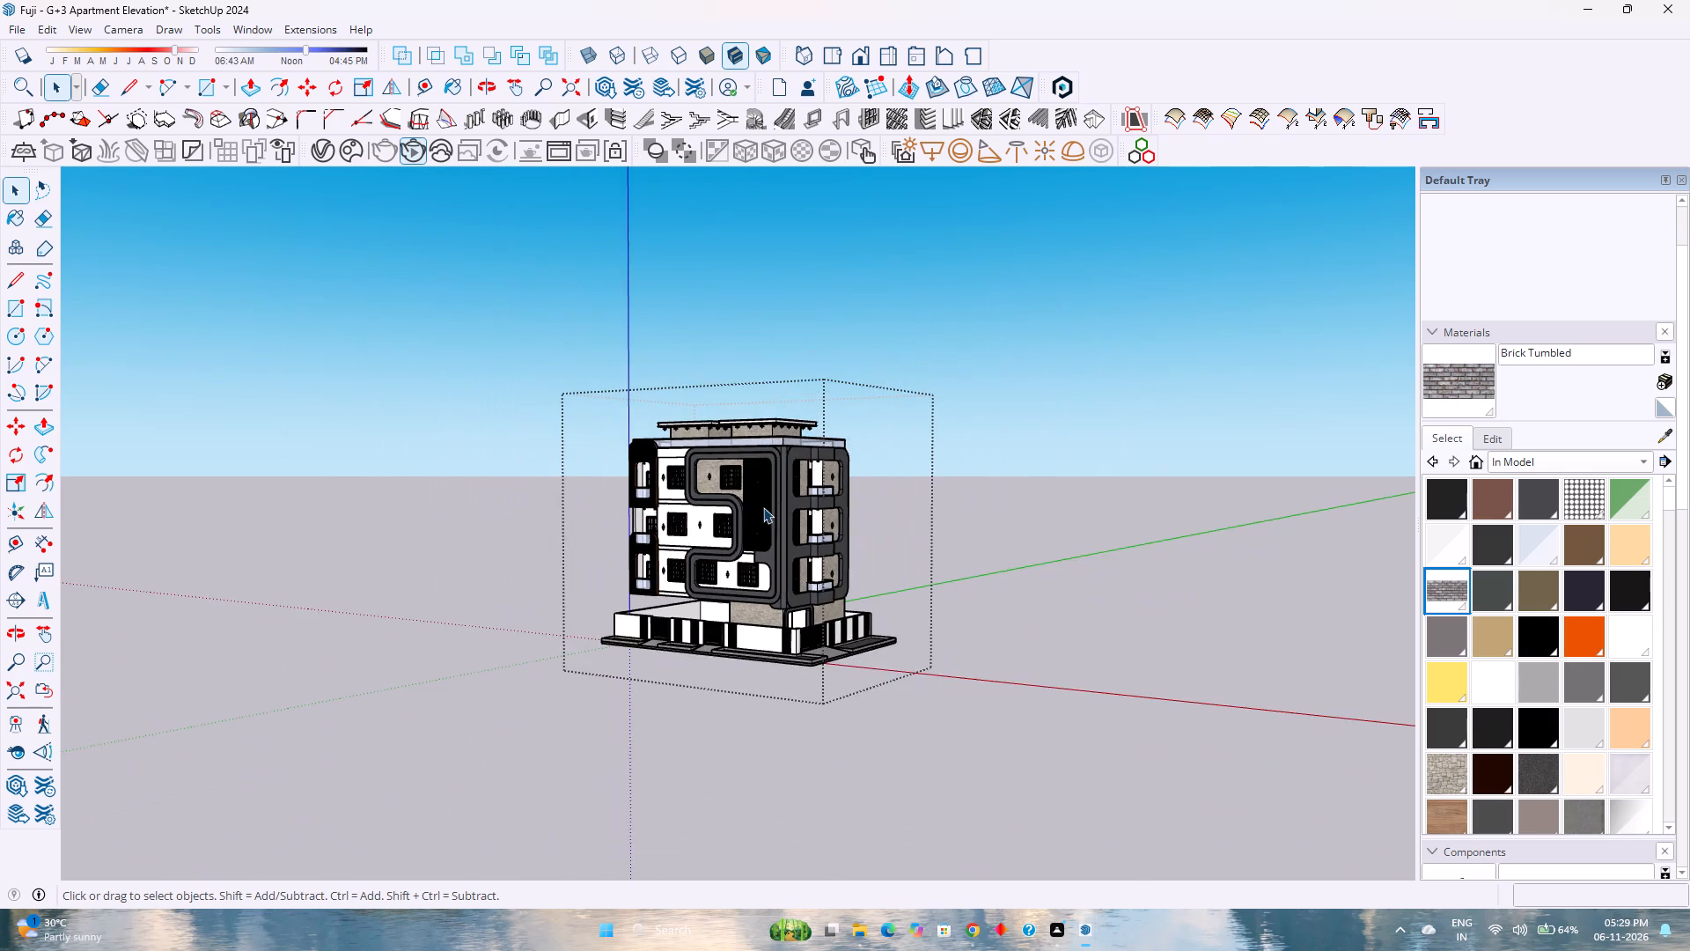
pyautogui.scroll(12, 805, 462)
pyautogui.scroll(-6, 783, 485)
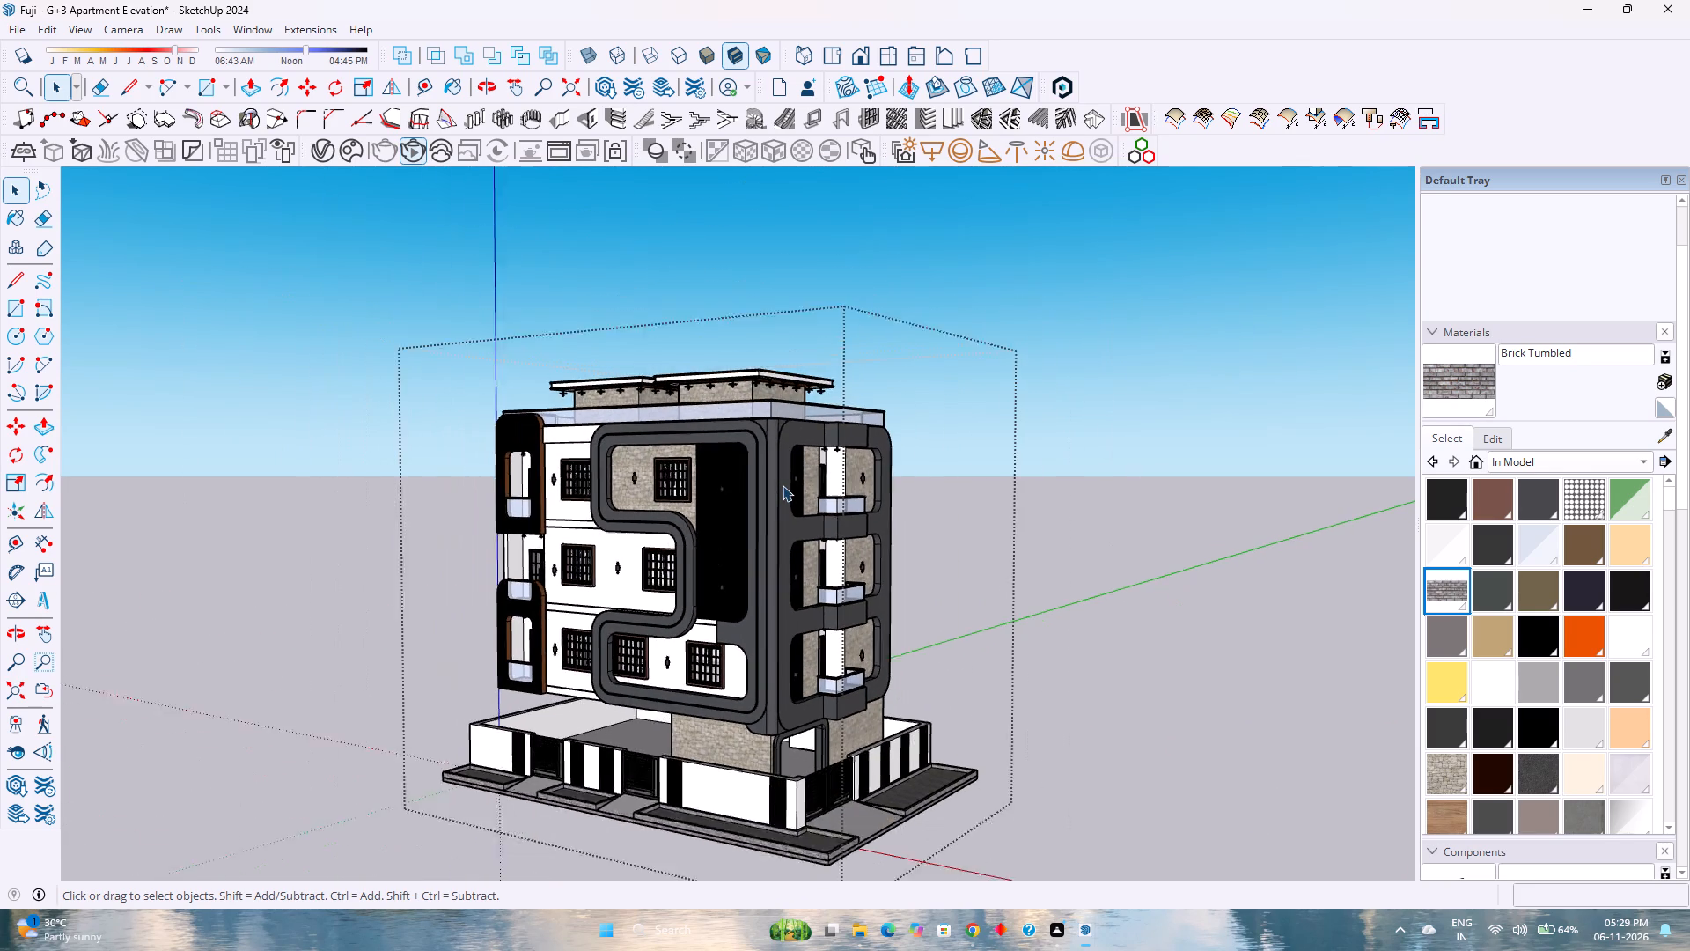
pyautogui.scroll(-1, 783, 485)
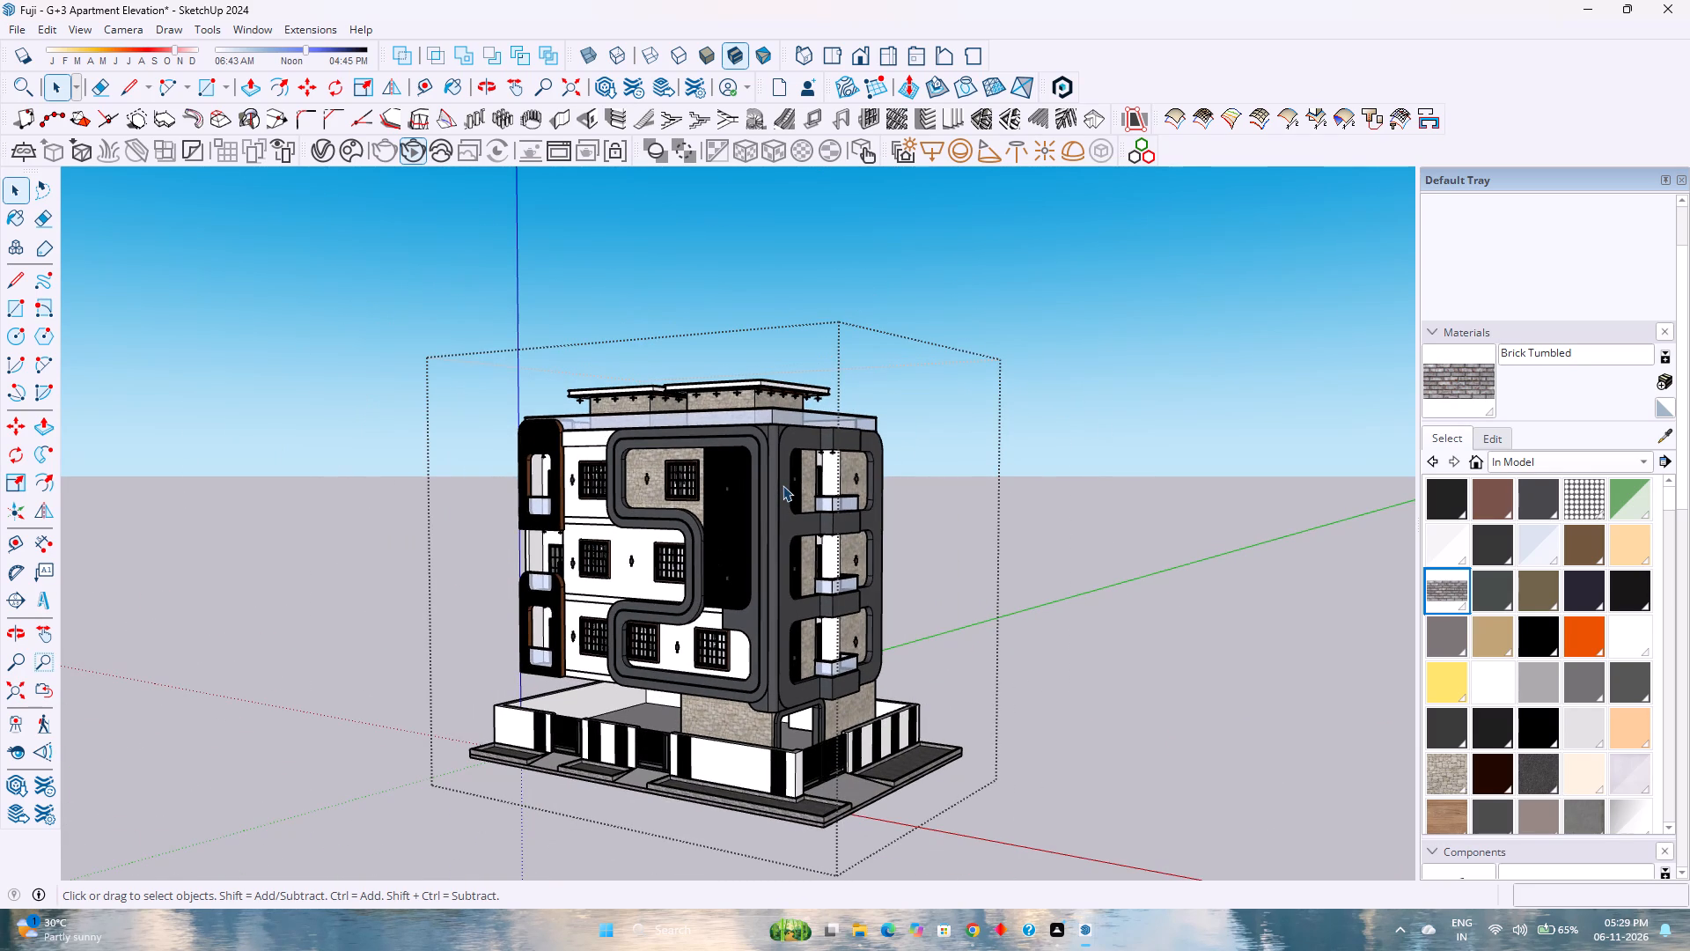
pyautogui.scroll(-4, 781, 486)
pyautogui.scroll(3, 646, 567)
pyautogui.scroll(-4, 818, 575)
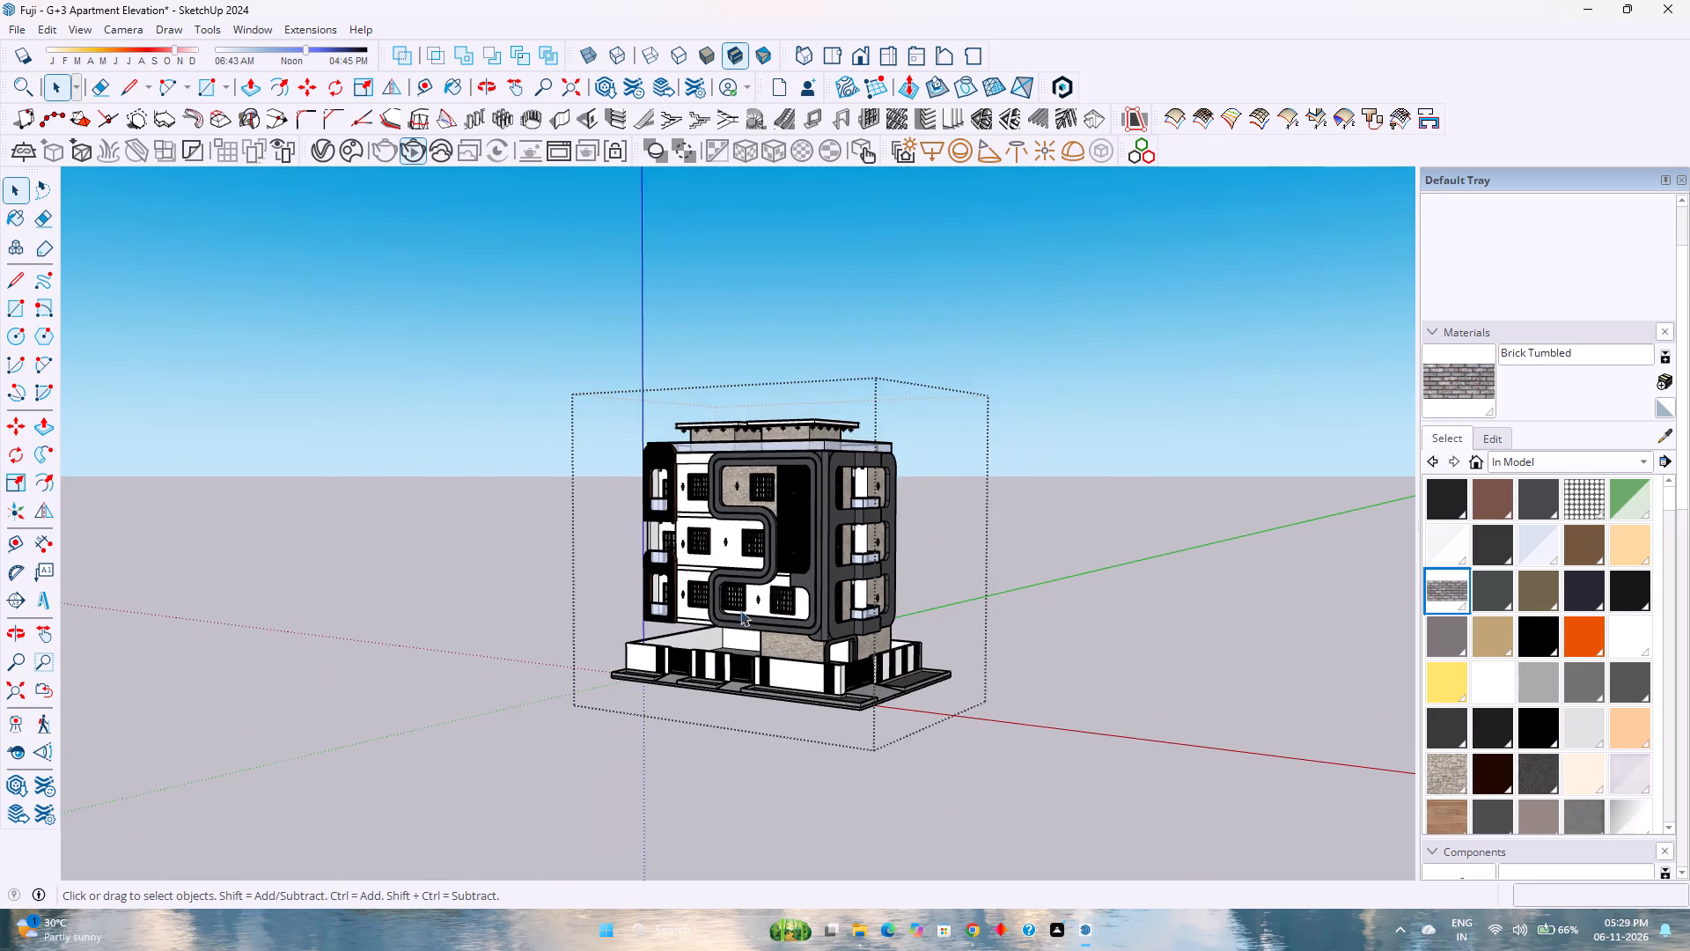
pyautogui.scroll(7, 697, 625)
pyautogui.scroll(-4, 1143, 567)
pyautogui.scroll(1, 1348, 415)
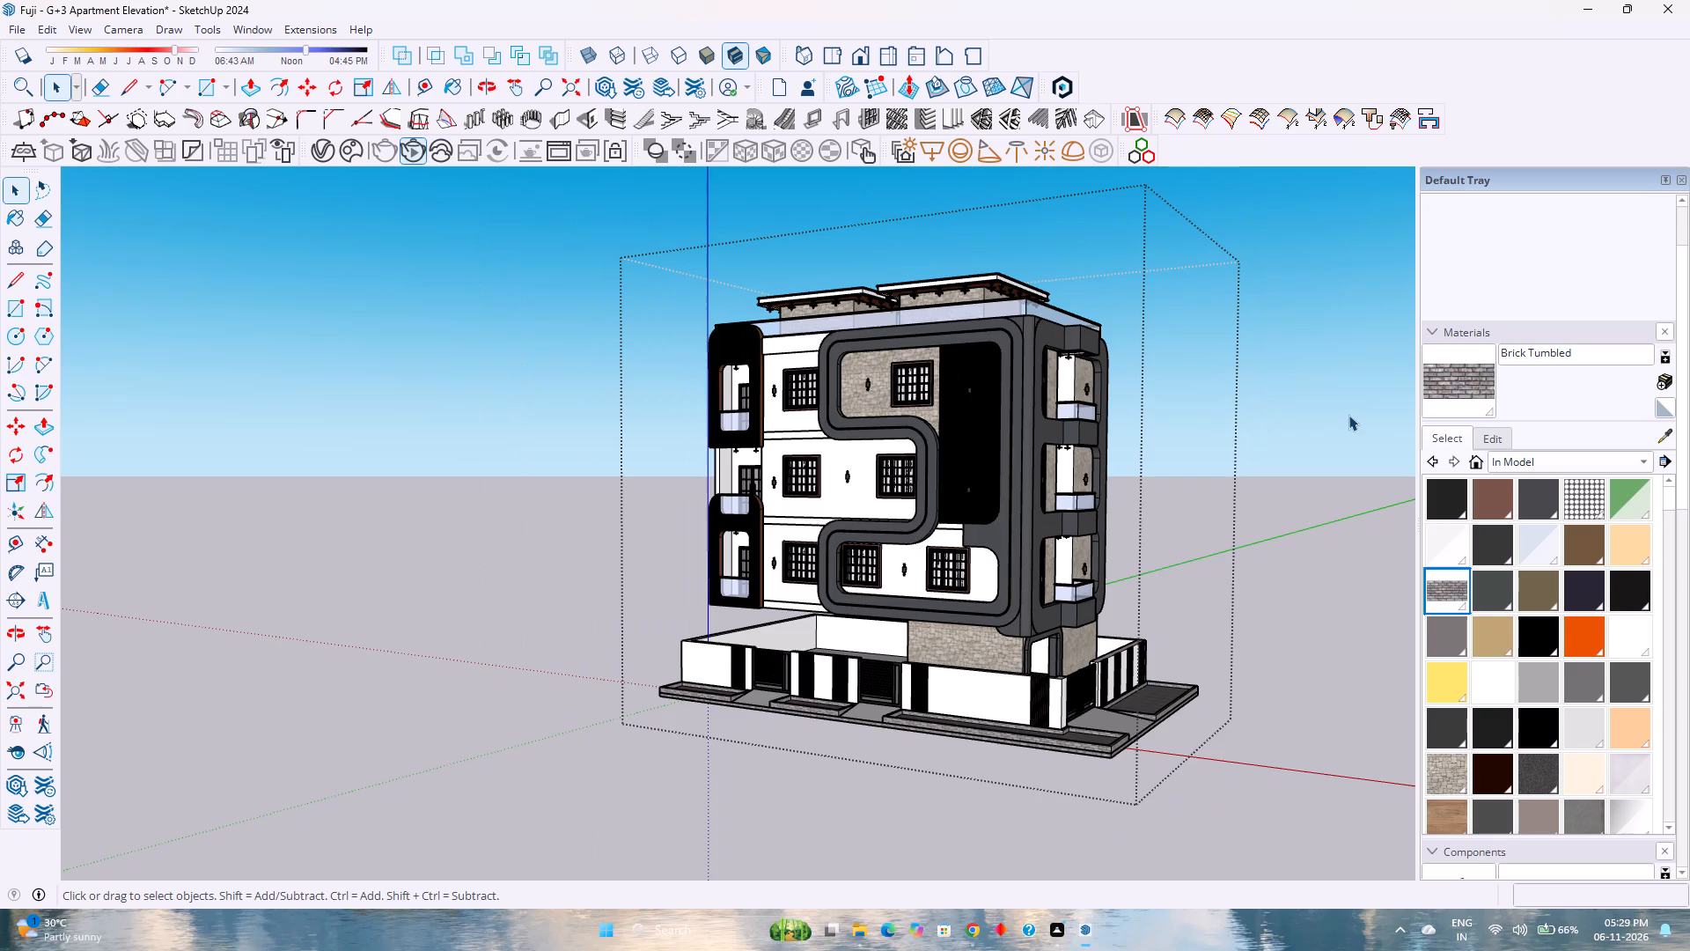
pyautogui.scroll(5, 1348, 415)
pyautogui.scroll(-4, 860, 564)
pyautogui.scroll(4, 597, 616)
pyautogui.scroll(-2, 602, 598)
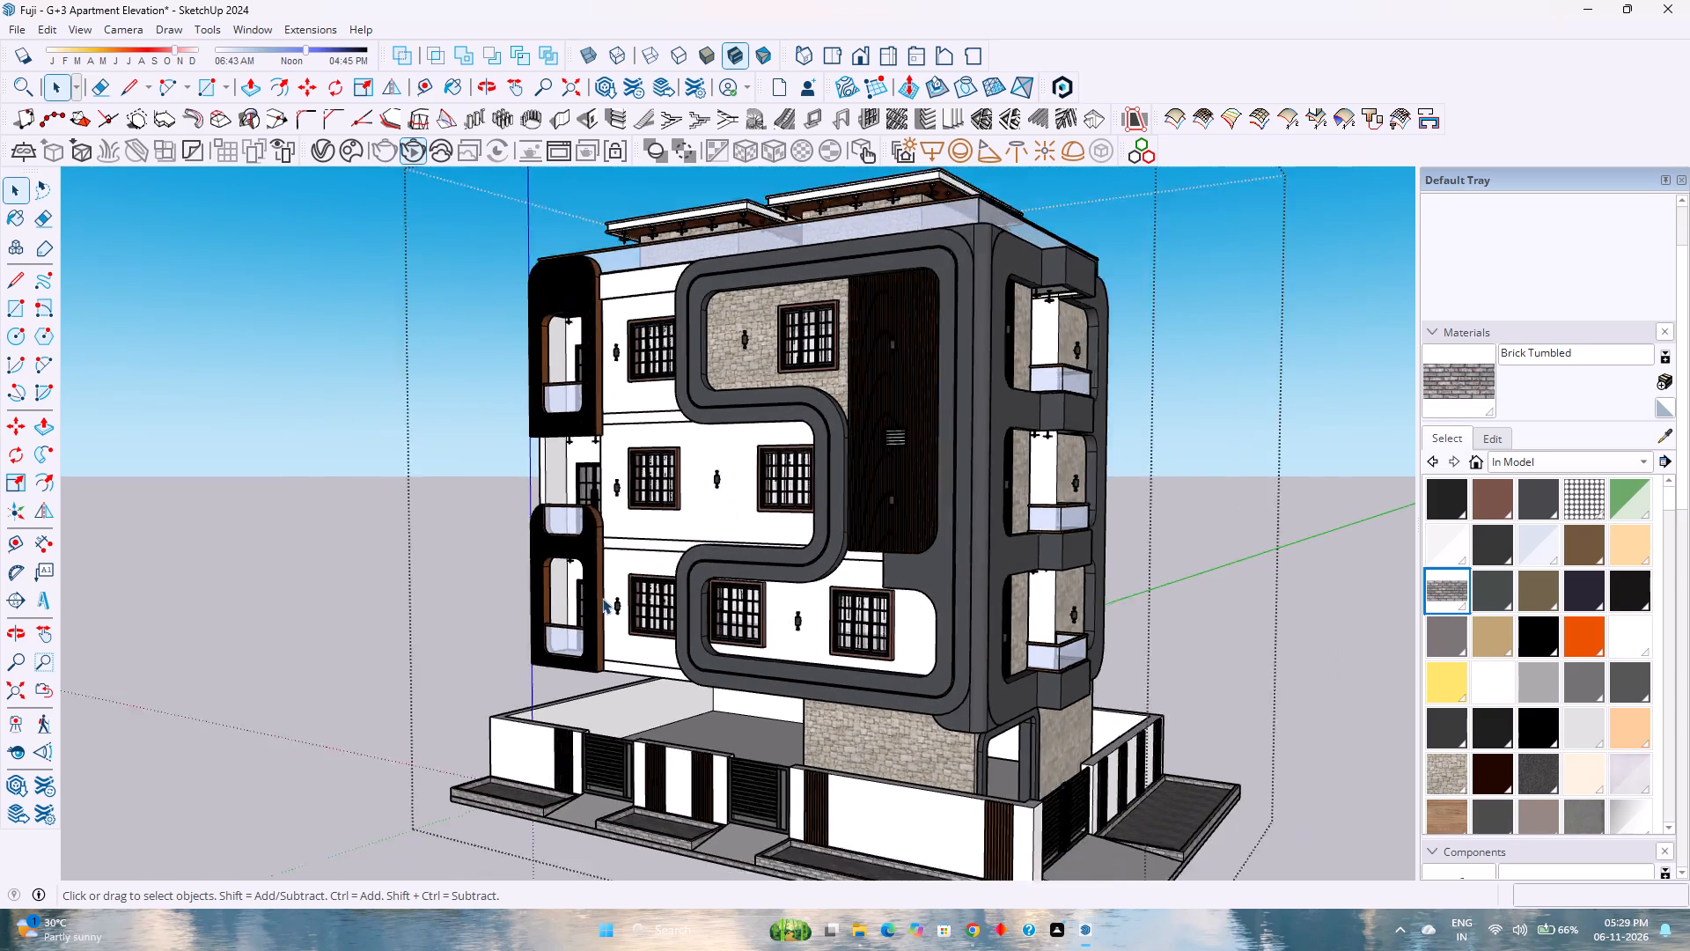
pyautogui.scroll(-1, 602, 598)
pyautogui.moveTo(808, 637); pyautogui.dragTo(1037, 615, button='middle')
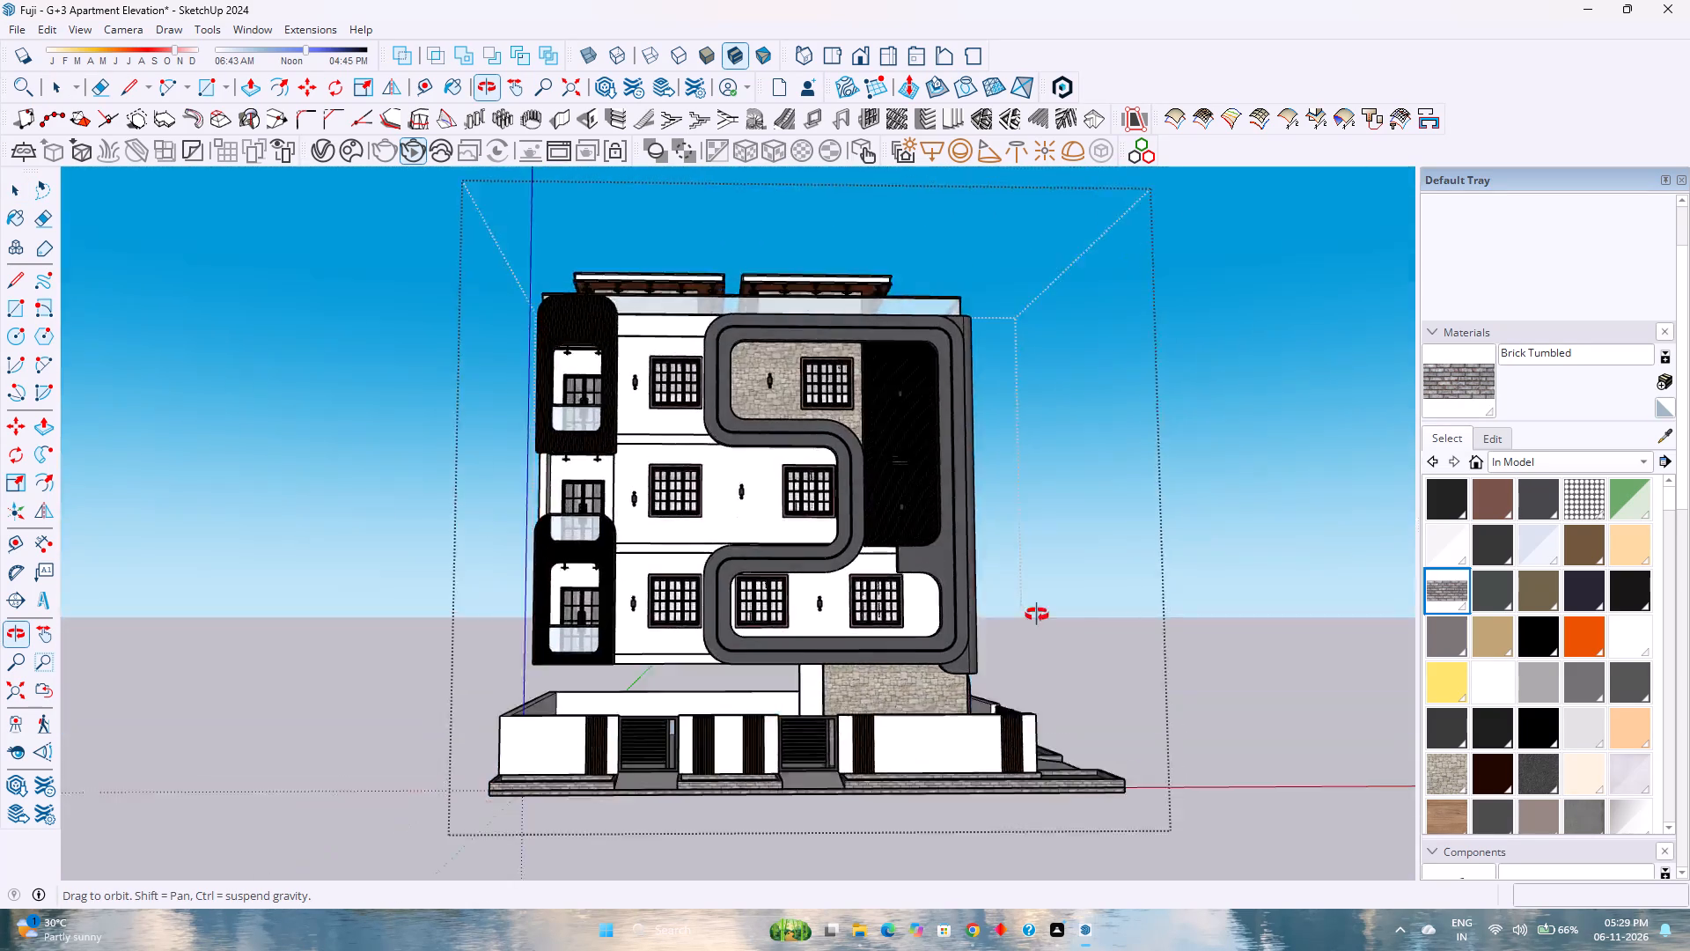
pyautogui.moveTo(1037, 615); pyautogui.dragTo(1142, 616, button='middle')
pyautogui.moveTo(1130, 626); pyautogui.dragTo(812, 641, button='middle')
pyautogui.middleClick(805, 625)
pyautogui.scroll(1, 801, 602)
pyautogui.scroll(-14, 801, 591)
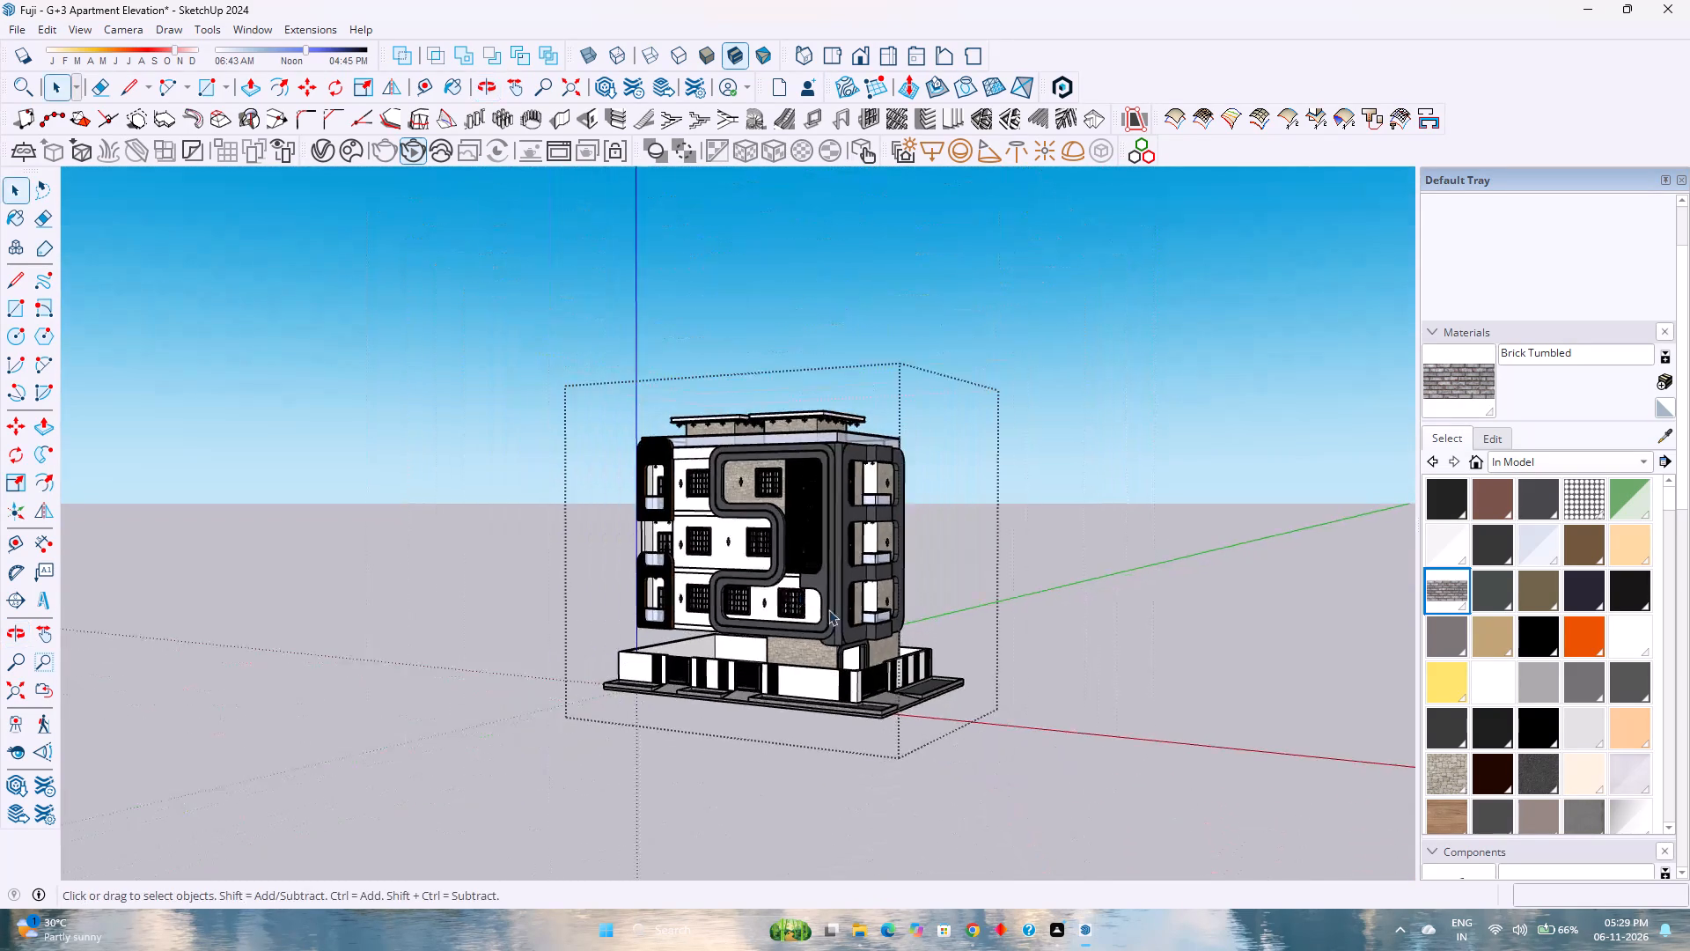
pyautogui.moveTo(831, 636); pyautogui.dragTo(903, 730, button='middle')
pyautogui.middleClick(903, 730)
pyautogui.scroll(1, 782, 696)
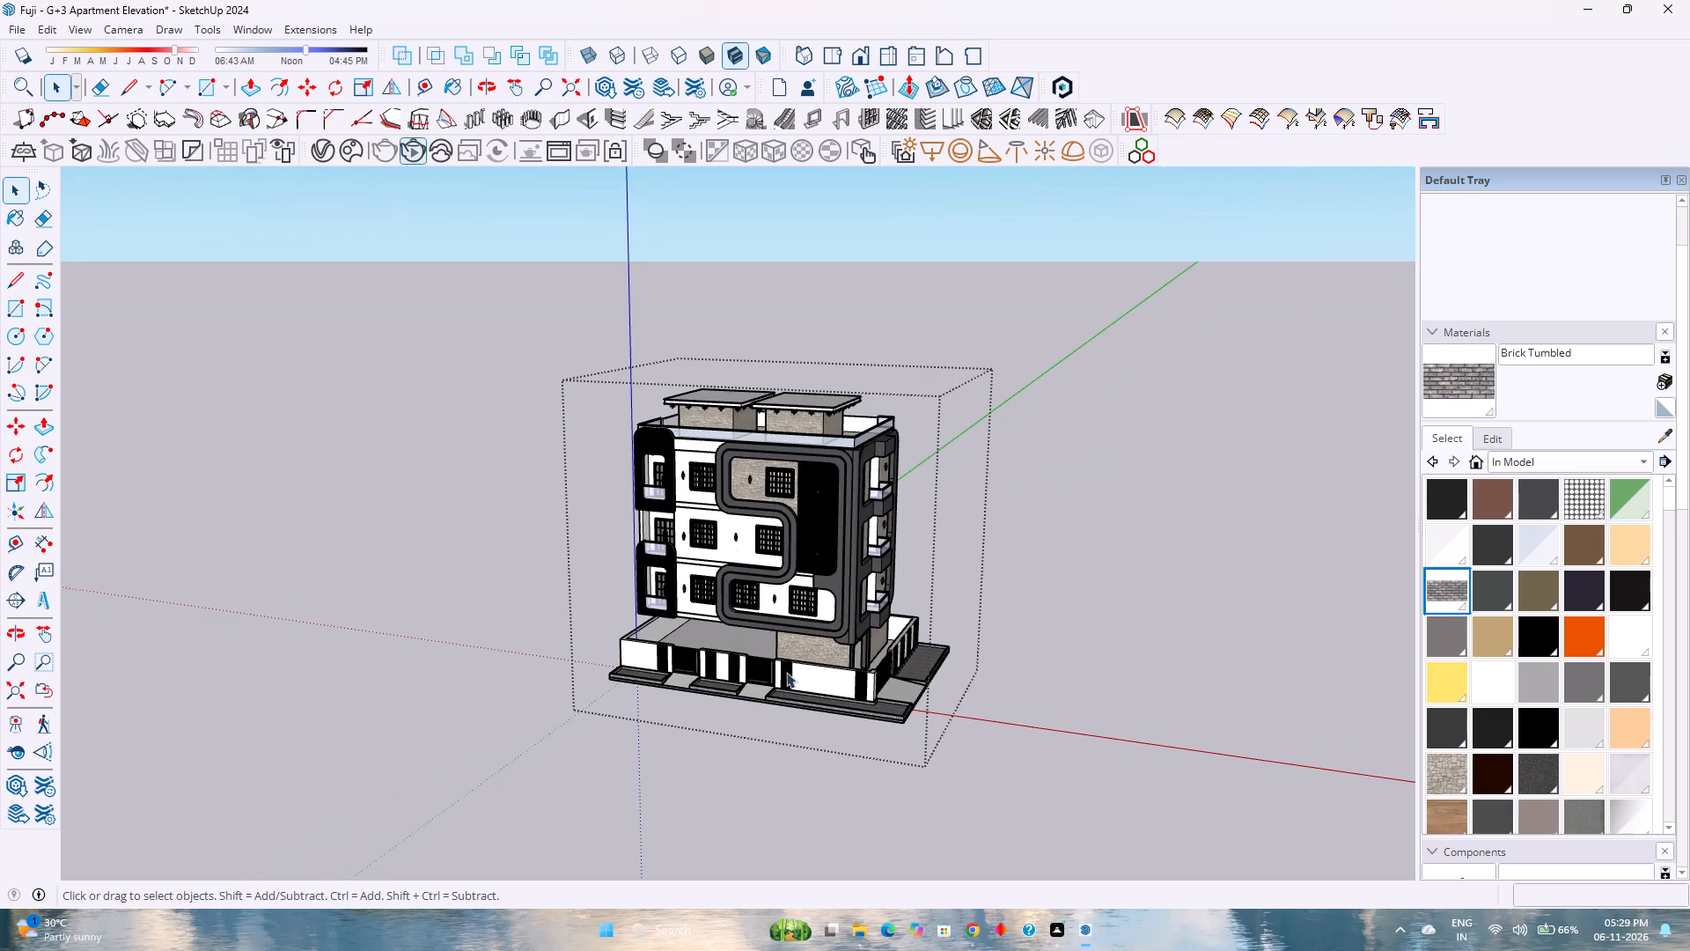
pyautogui.scroll(6, 800, 666)
pyautogui.middleClick(815, 668)
pyautogui.moveTo(815, 668); pyautogui.dragTo(1164, 740, button='middle')
pyautogui.middleClick(1164, 740)
pyautogui.scroll(-4, 701, 527)
pyautogui.moveTo(566, 526); pyautogui.dragTo(827, 650, button='middle')
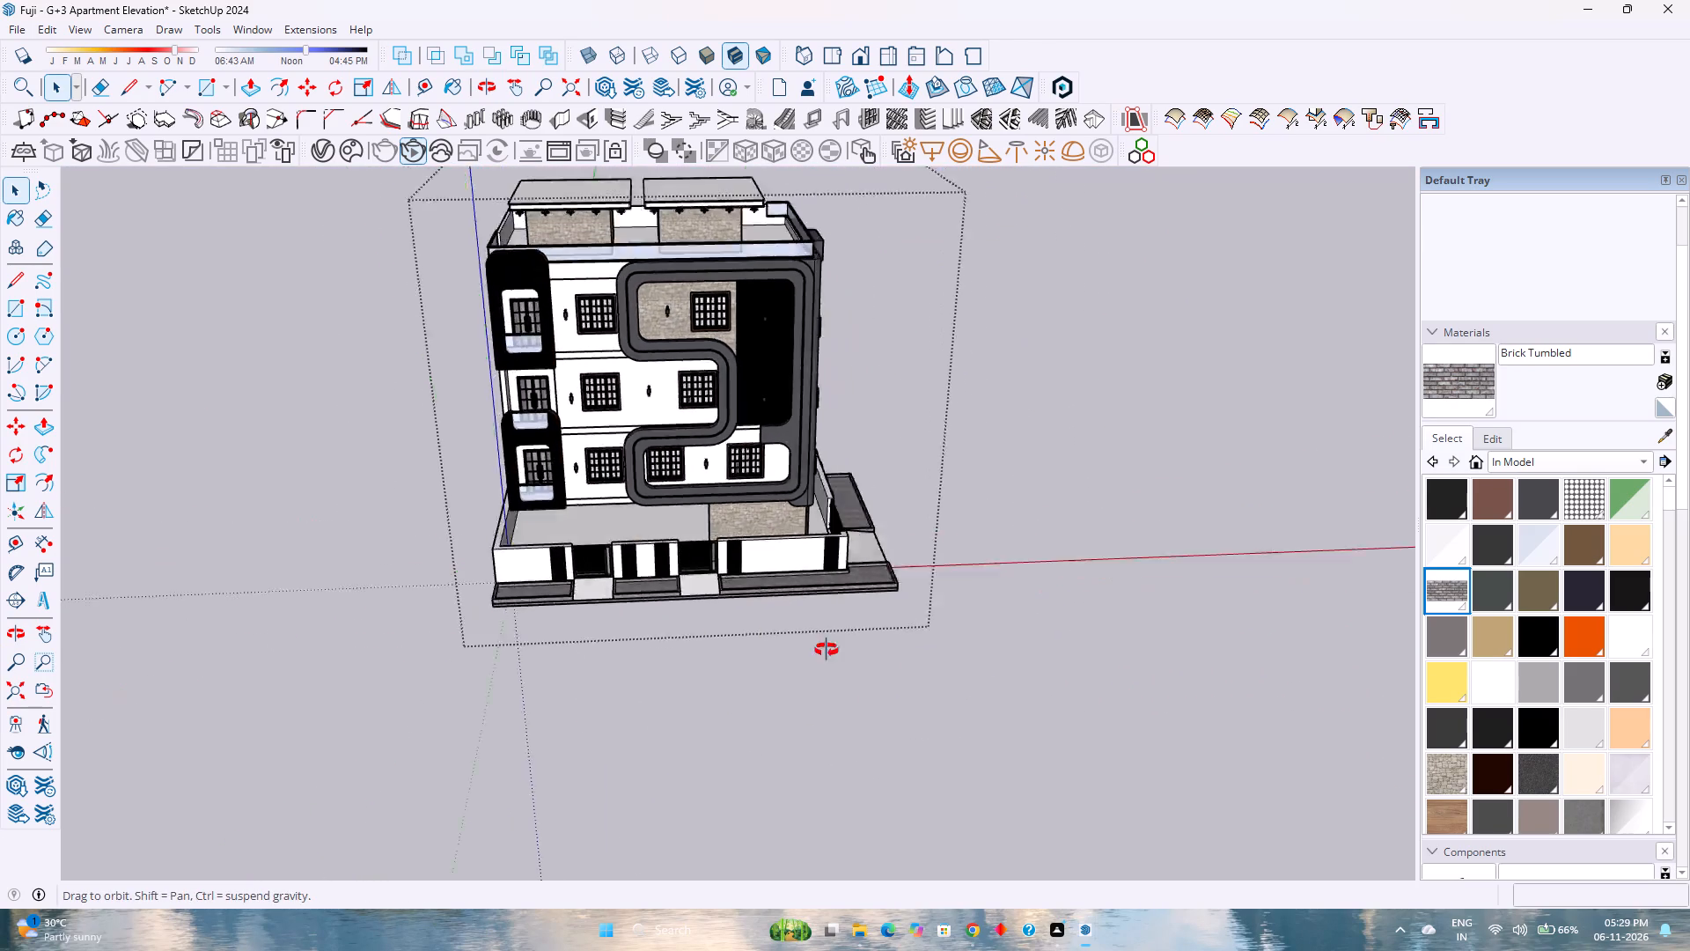
pyautogui.moveTo(827, 650); pyautogui.dragTo(1051, 674, button='middle')
pyautogui.middleClick(1051, 674)
# With Tape Measure, drop a vertical-locked guide 11' 6" from the blank side wall's bottom edge to the parking floor.
pyautogui.scroll(2, 499, 526)
pyautogui.doubleClick(536, 516)
pyautogui.scroll(4, 536, 516)
pyautogui.doubleClick(536, 516)
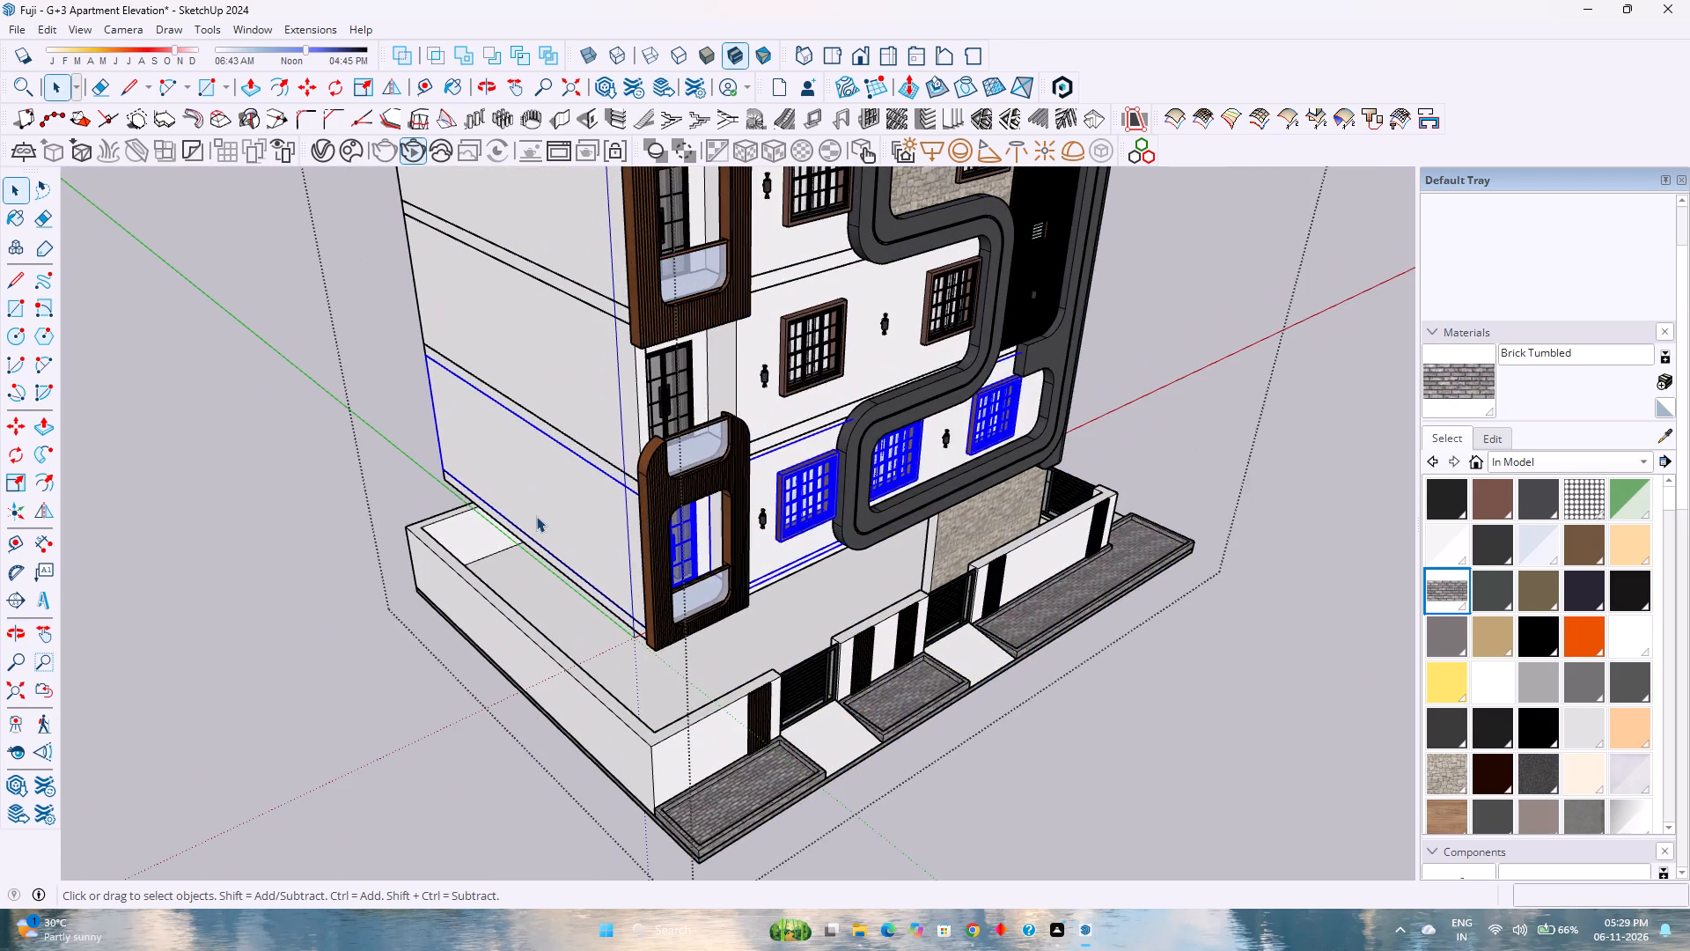
pyautogui.scroll(3, 536, 516)
pyautogui.moveTo(584, 586); pyautogui.dragTo(557, 542, button='middle')
pyautogui.middleClick(557, 542)
pyautogui.press('Escape')
pyautogui.scroll(3, 603, 572)
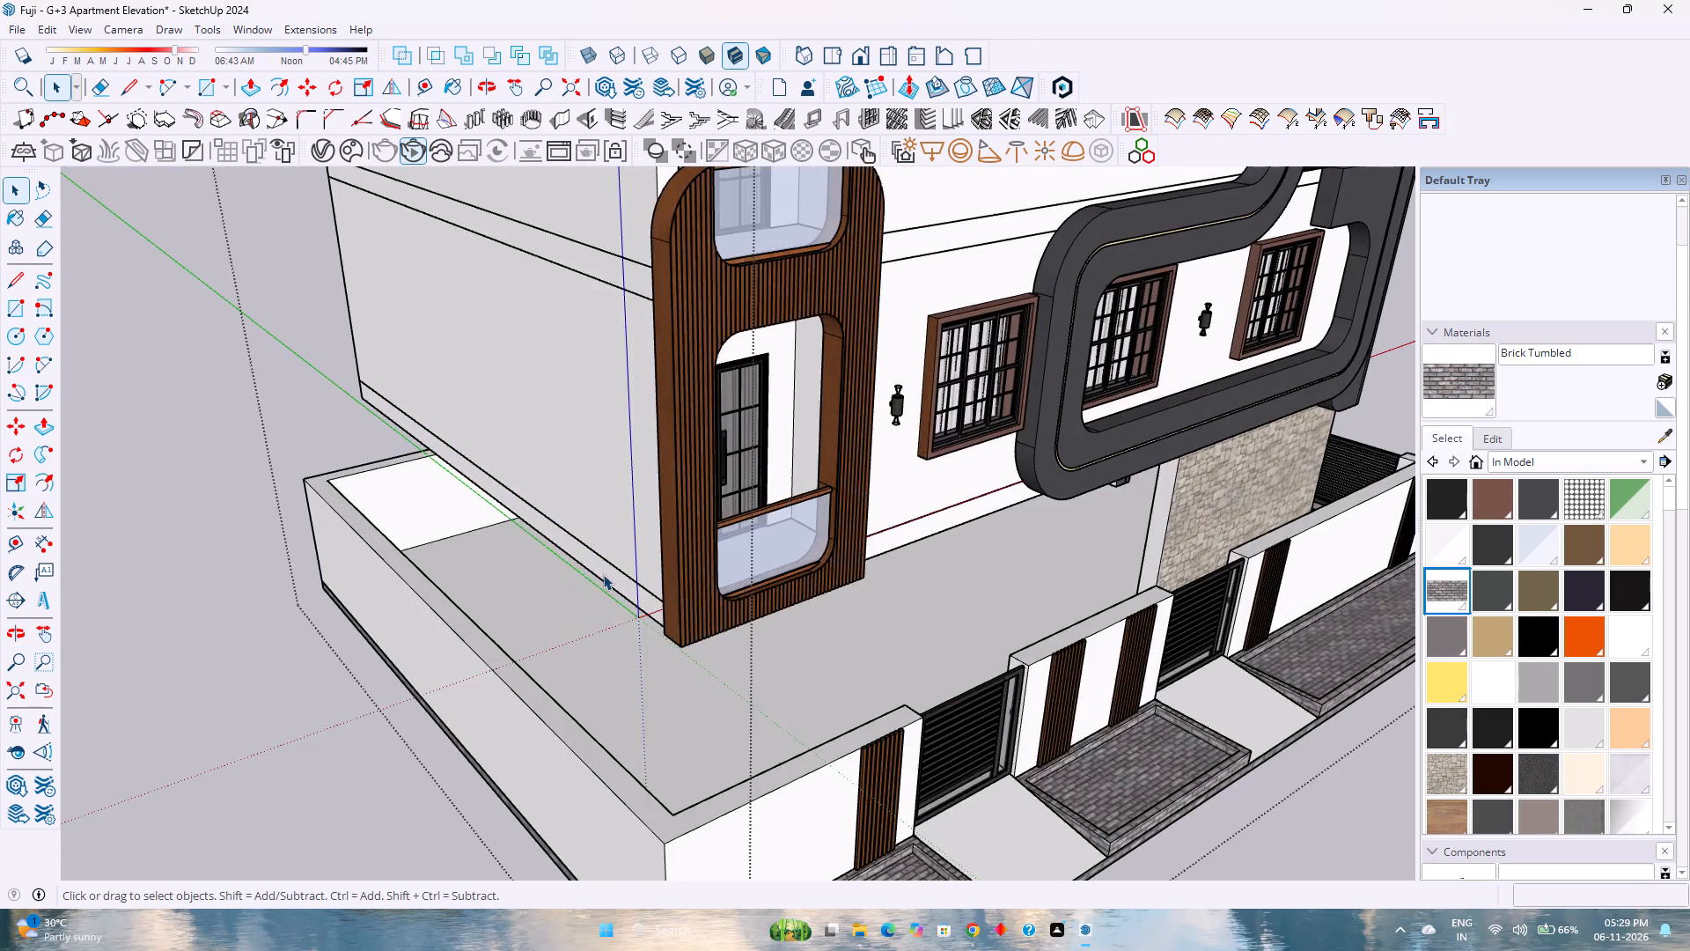
pyautogui.moveTo(602, 573); pyautogui.dragTo(569, 512, button='middle')
pyautogui.click(420, 88)
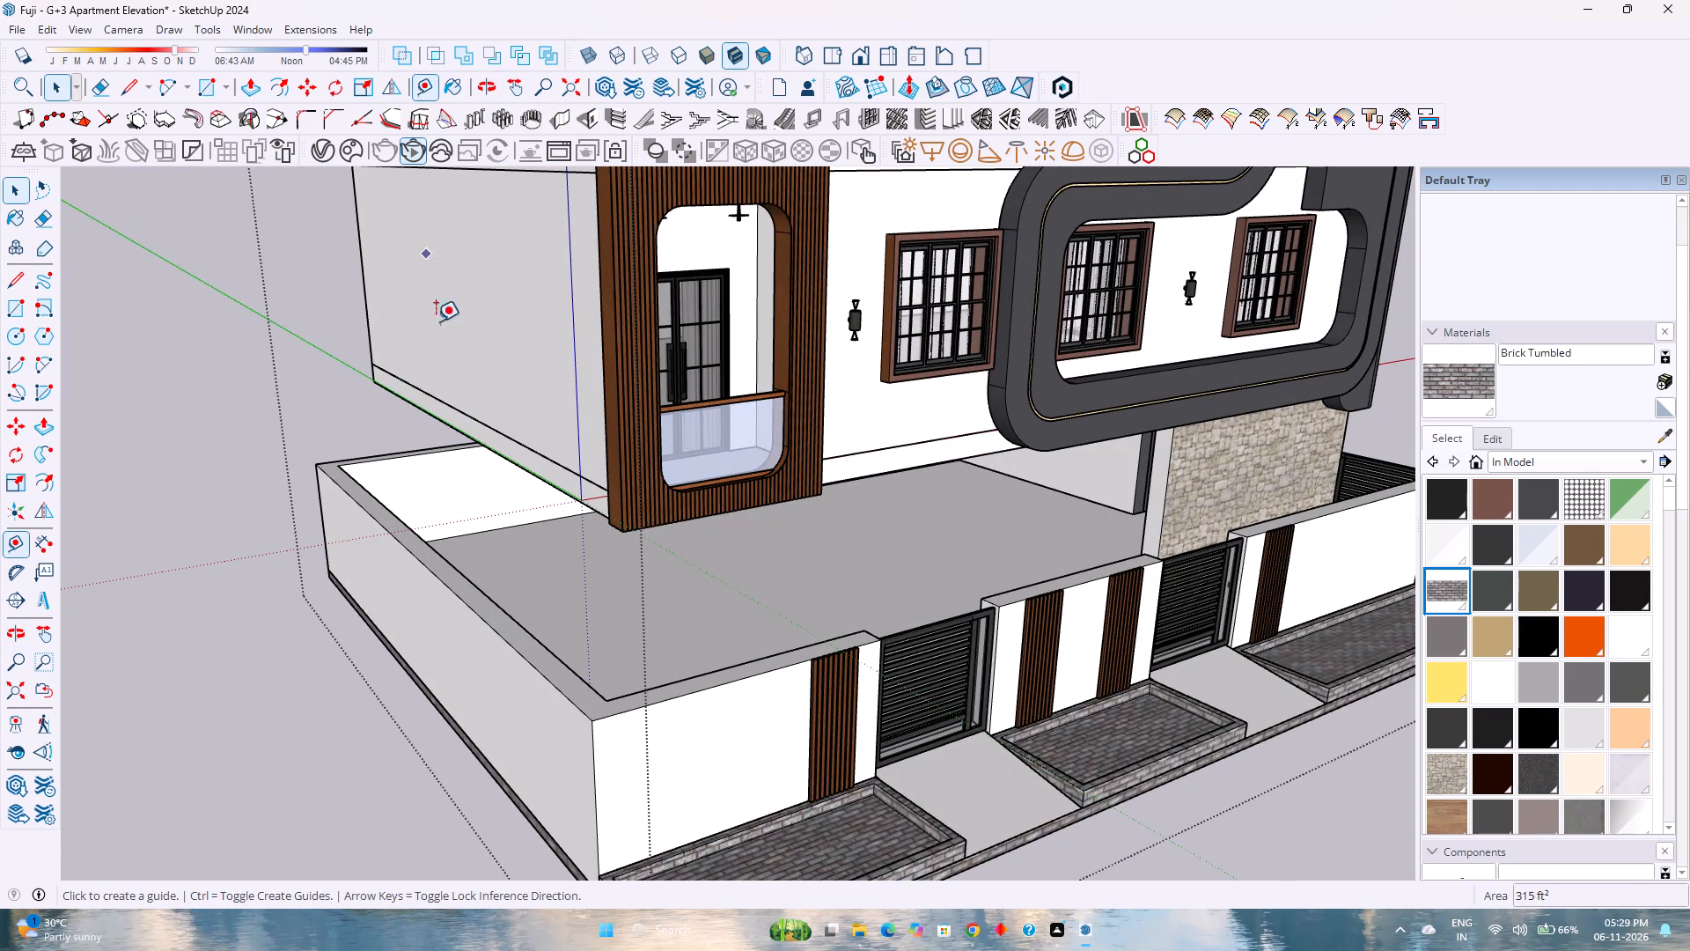
pyautogui.click(489, 451)
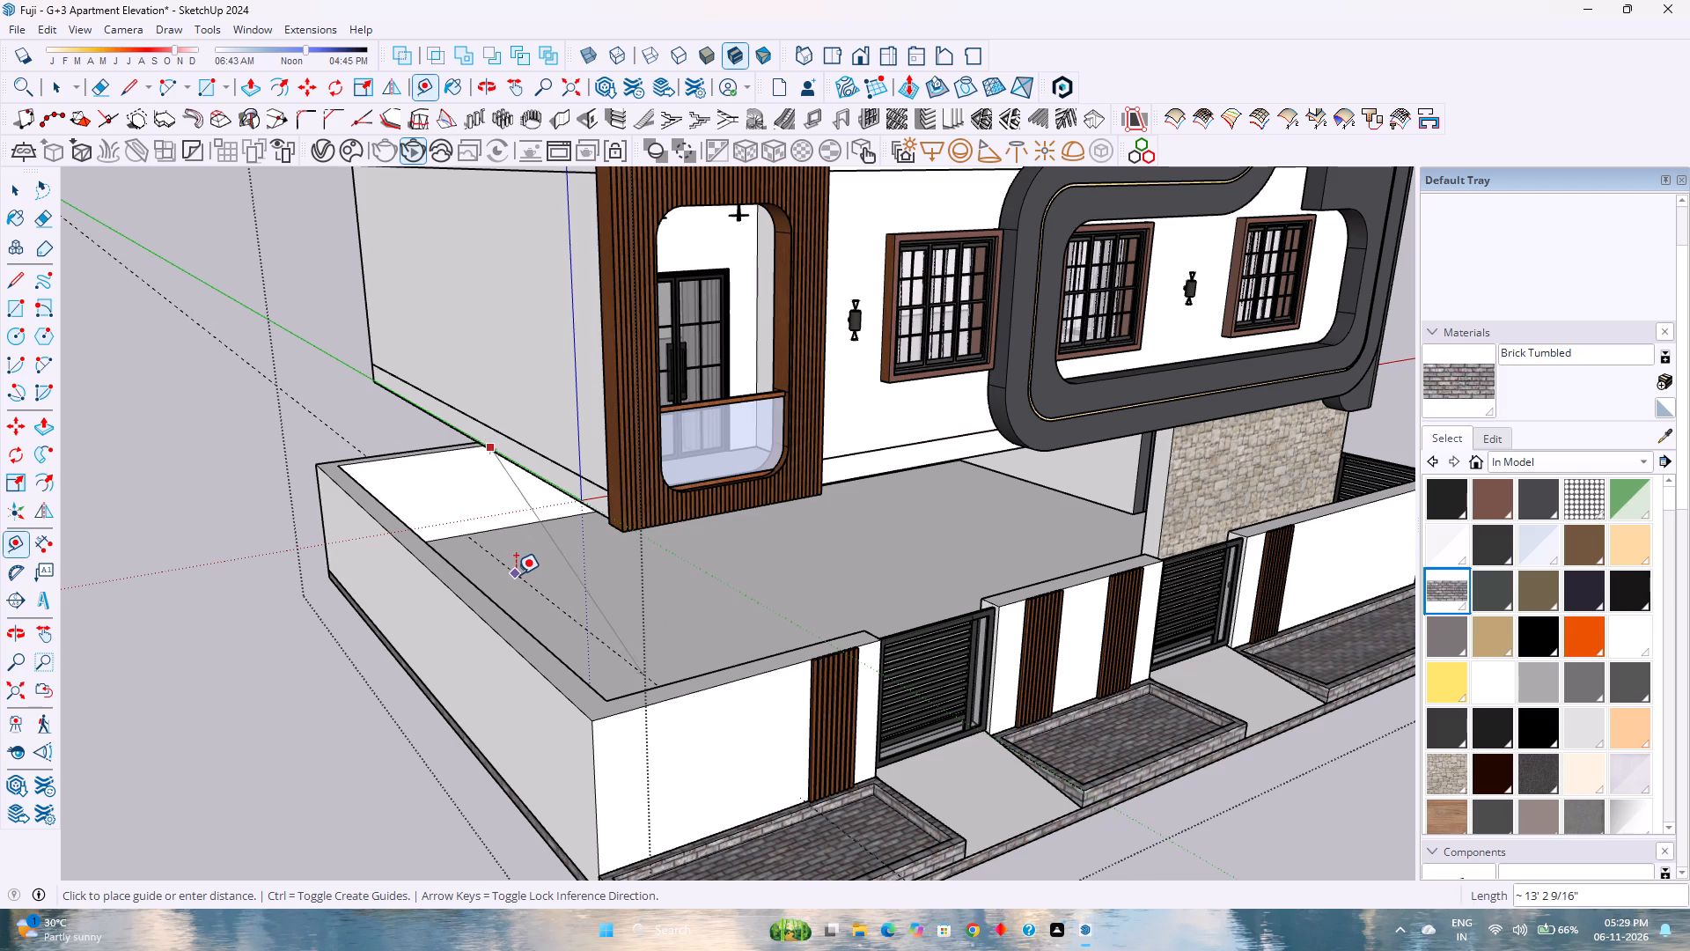
pyautogui.press('Up')
pyautogui.scroll(2, 533, 576)
pyautogui.moveTo(533, 575); pyautogui.dragTo(311, 587, button='middle')
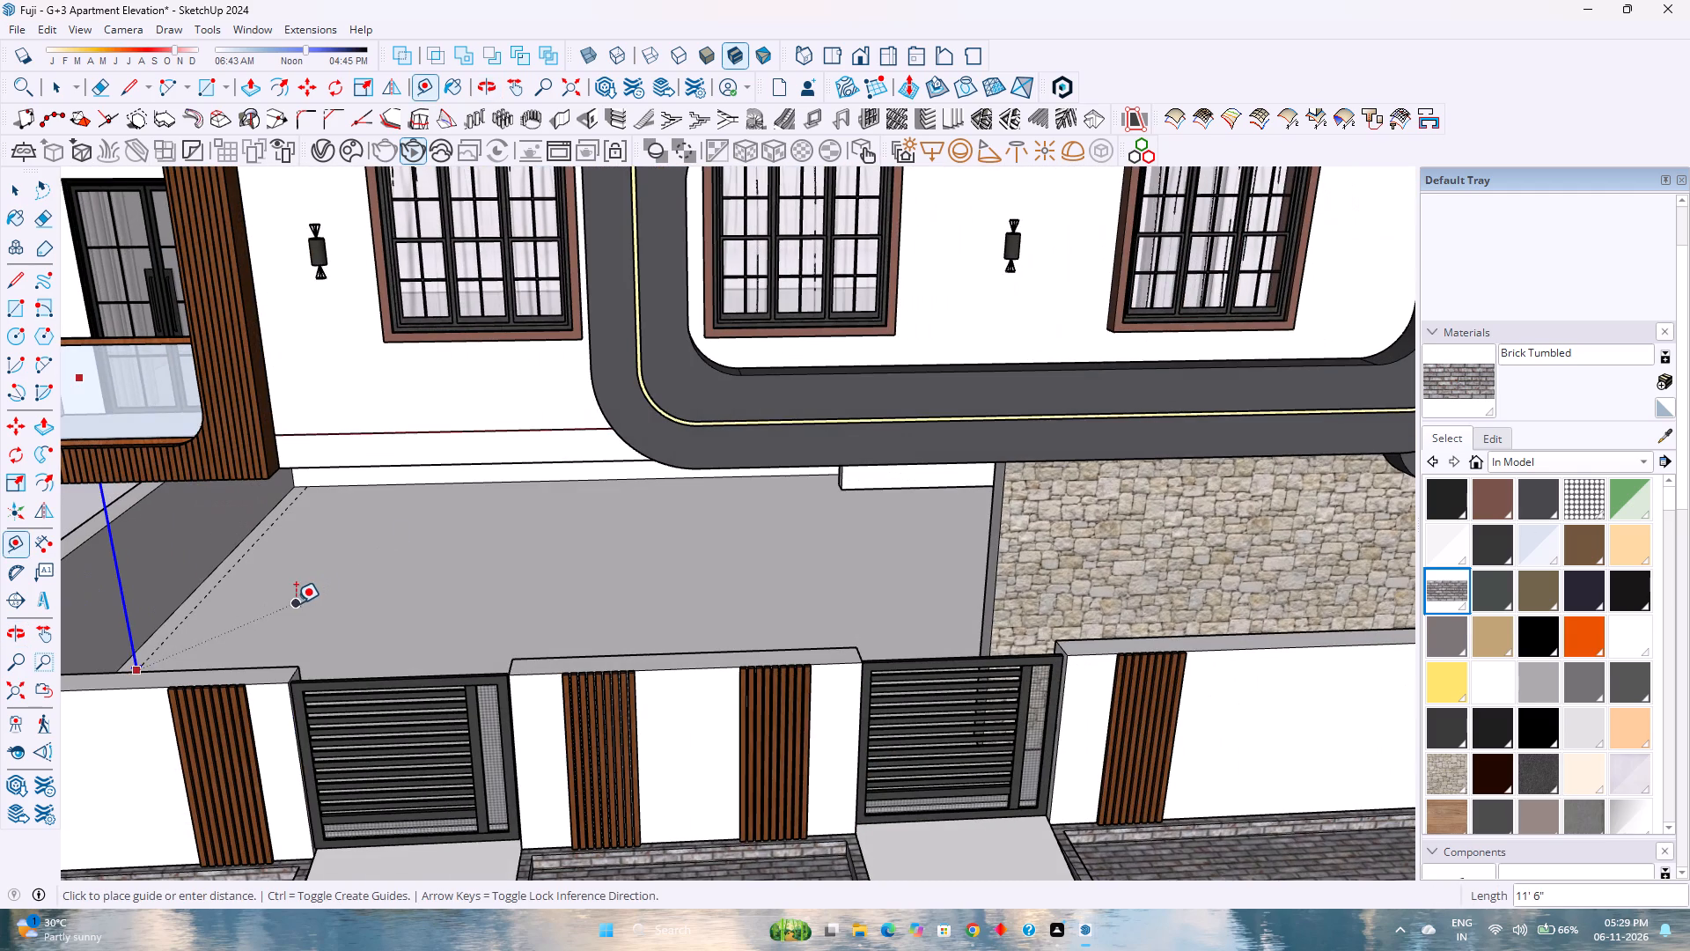
pyautogui.click(296, 603)
# Place a vertical-locked guide on the parking floor directly below the bottom edge of the gate-side facade.
pyautogui.scroll(-1, 296, 592)
pyautogui.moveTo(305, 588); pyautogui.dragTo(494, 561, button='middle')
pyautogui.middleClick(494, 561)
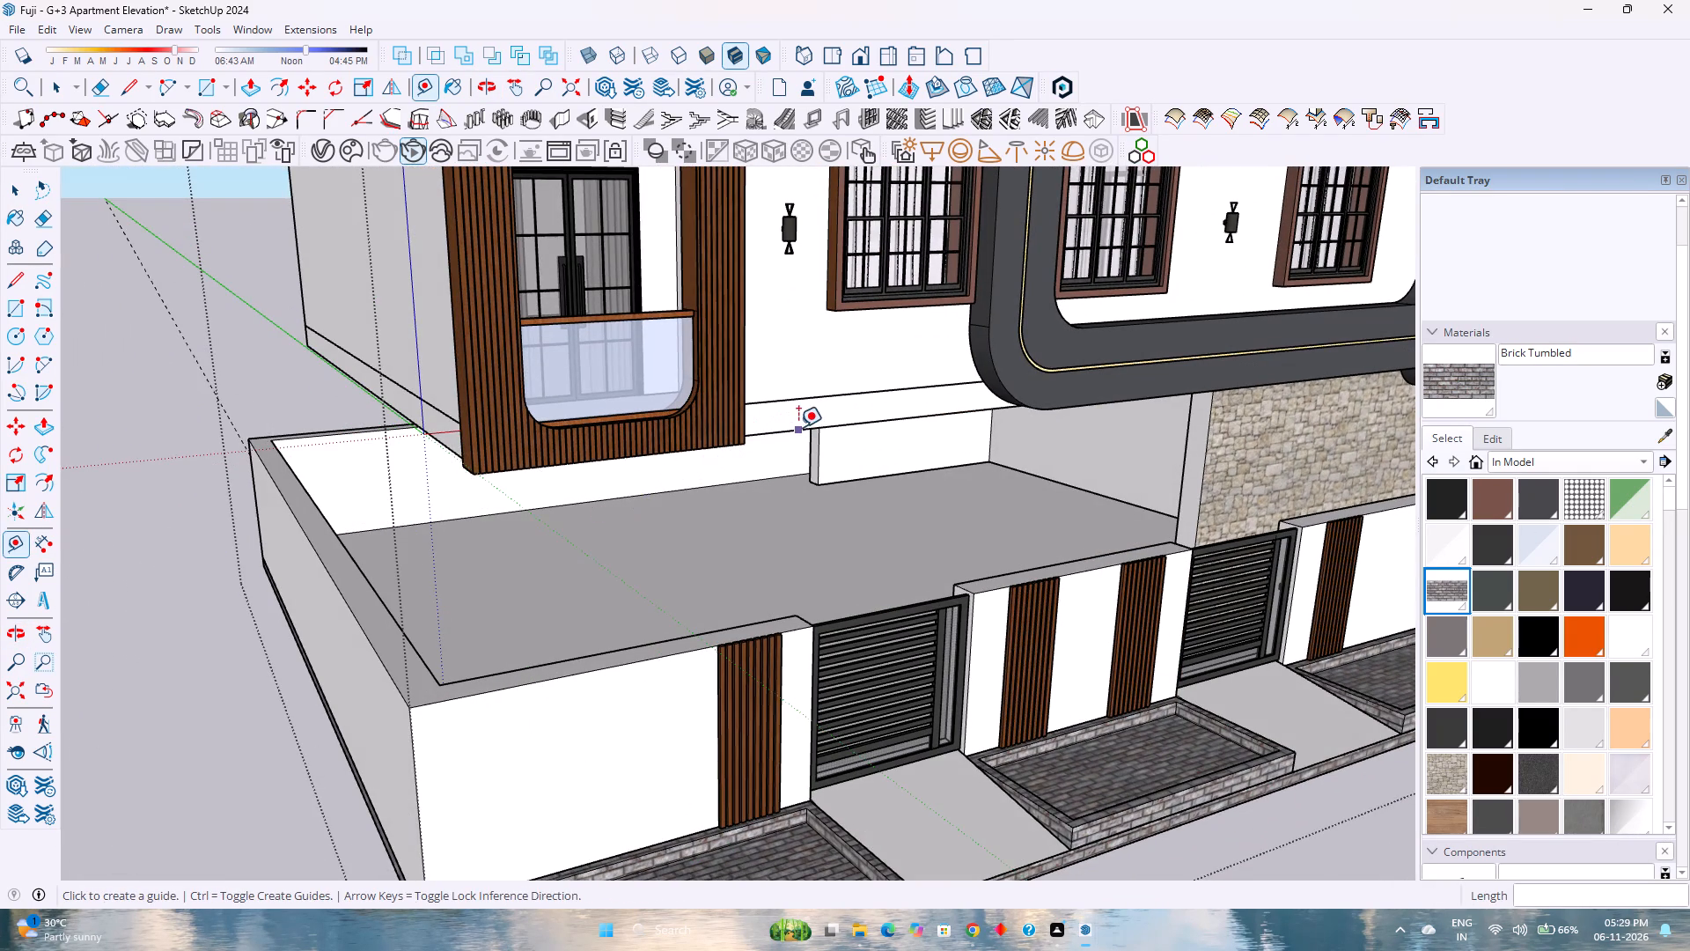
pyautogui.click(798, 427)
pyautogui.press('Up')
pyautogui.moveTo(798, 534); pyautogui.dragTo(1061, 542, button='middle')
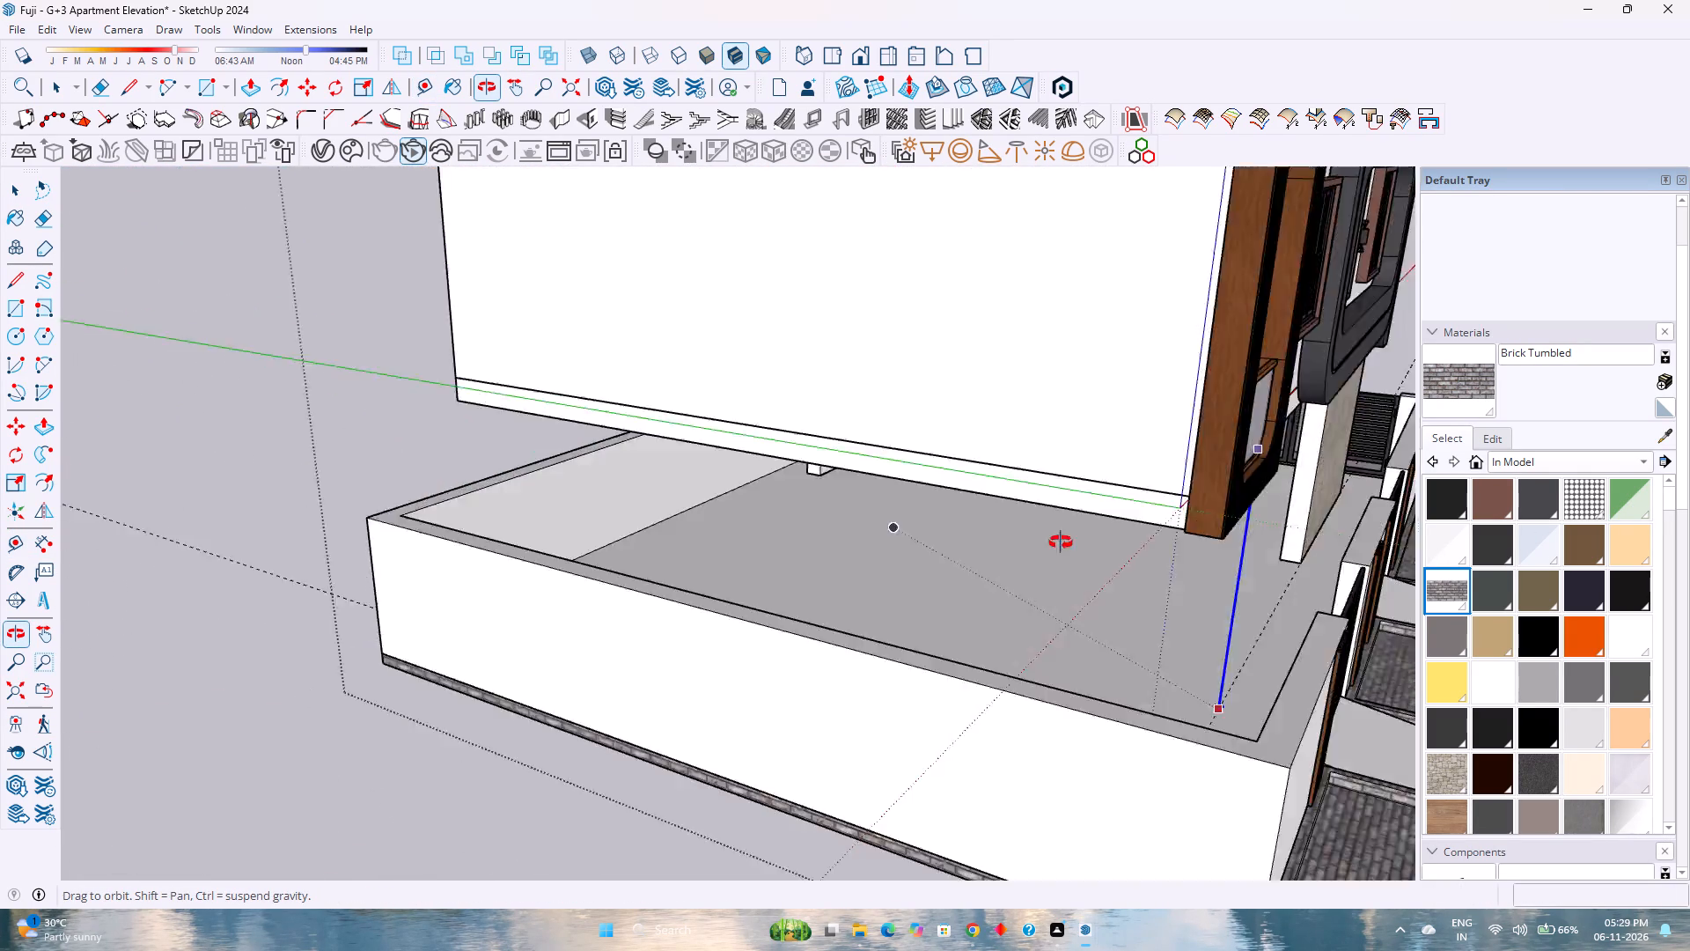
pyautogui.moveTo(1061, 542); pyautogui.dragTo(1253, 542, button='middle')
pyautogui.click(1256, 493)
# Place a vertical-locked guide 10' 6" below the rear wall's bottom edge, projecting that edge onto the parking floor.
pyautogui.moveTo(831, 459); pyautogui.dragTo(848, 456, button='middle')
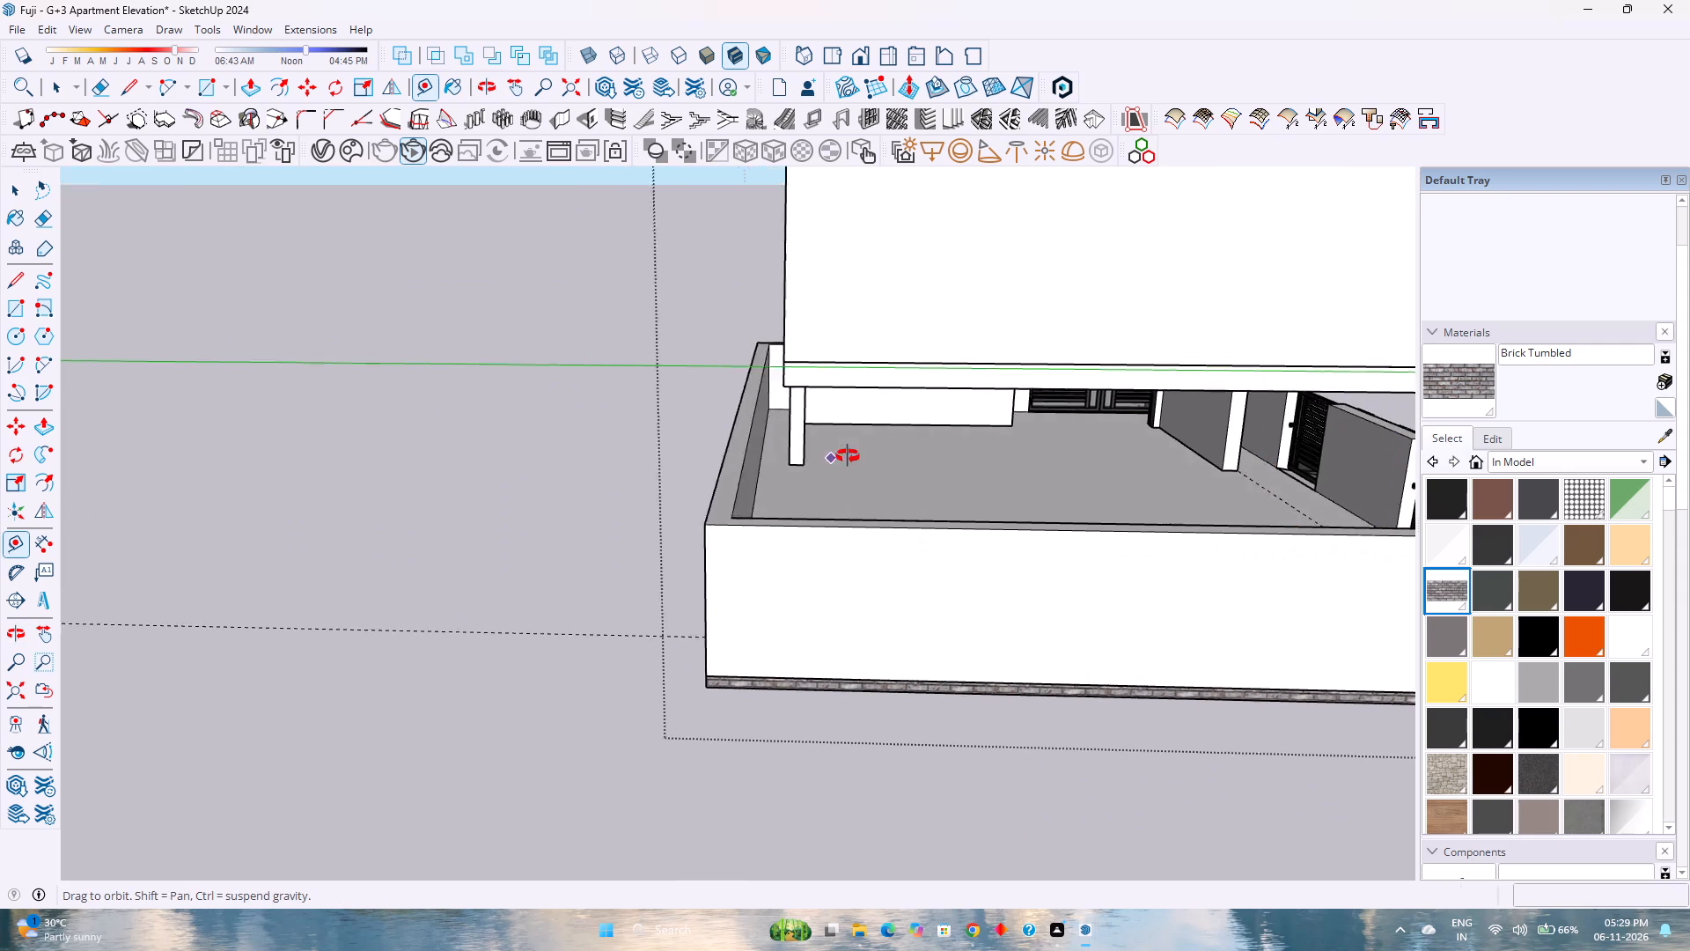
pyautogui.moveTo(848, 456); pyautogui.dragTo(1312, 493, button='middle')
pyautogui.middleClick(1312, 493)
pyautogui.keyDown('shift'); pyautogui.moveTo(1115, 396); pyautogui.dragTo(1004, 491, button='middle'); pyautogui.keyUp('shift')
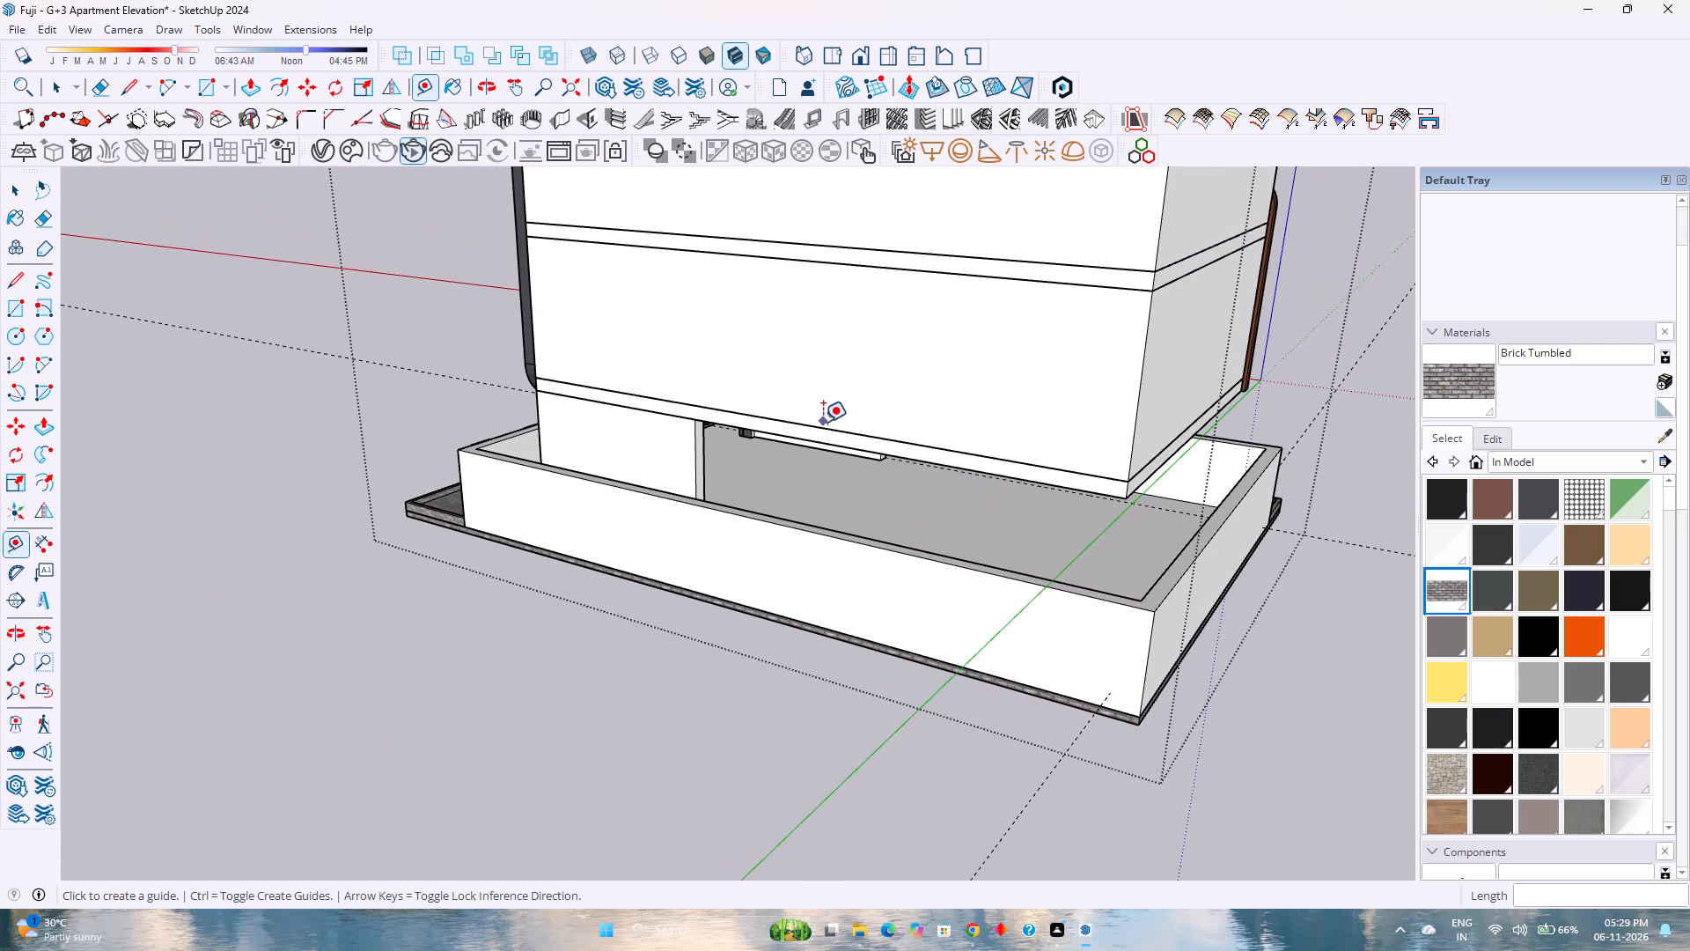
pyautogui.click(825, 445)
pyautogui.press('Up')
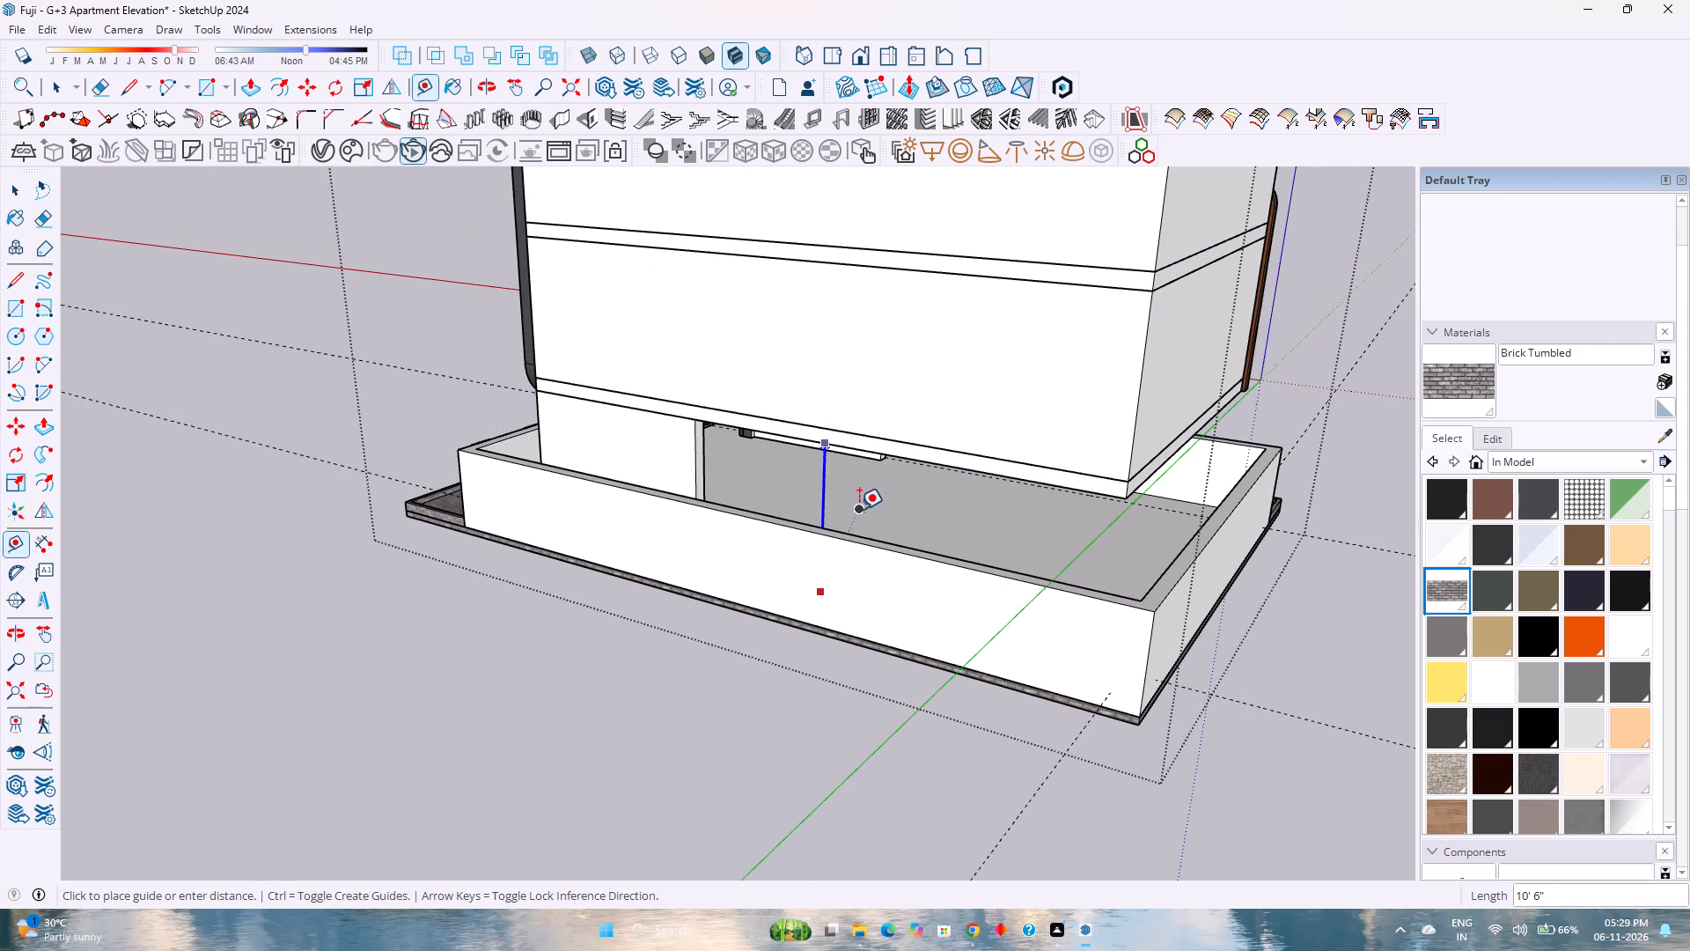
pyautogui.scroll(-1, 900, 514)
pyautogui.moveTo(900, 514); pyautogui.dragTo(419, 502, button='middle')
pyautogui.click(563, 579)
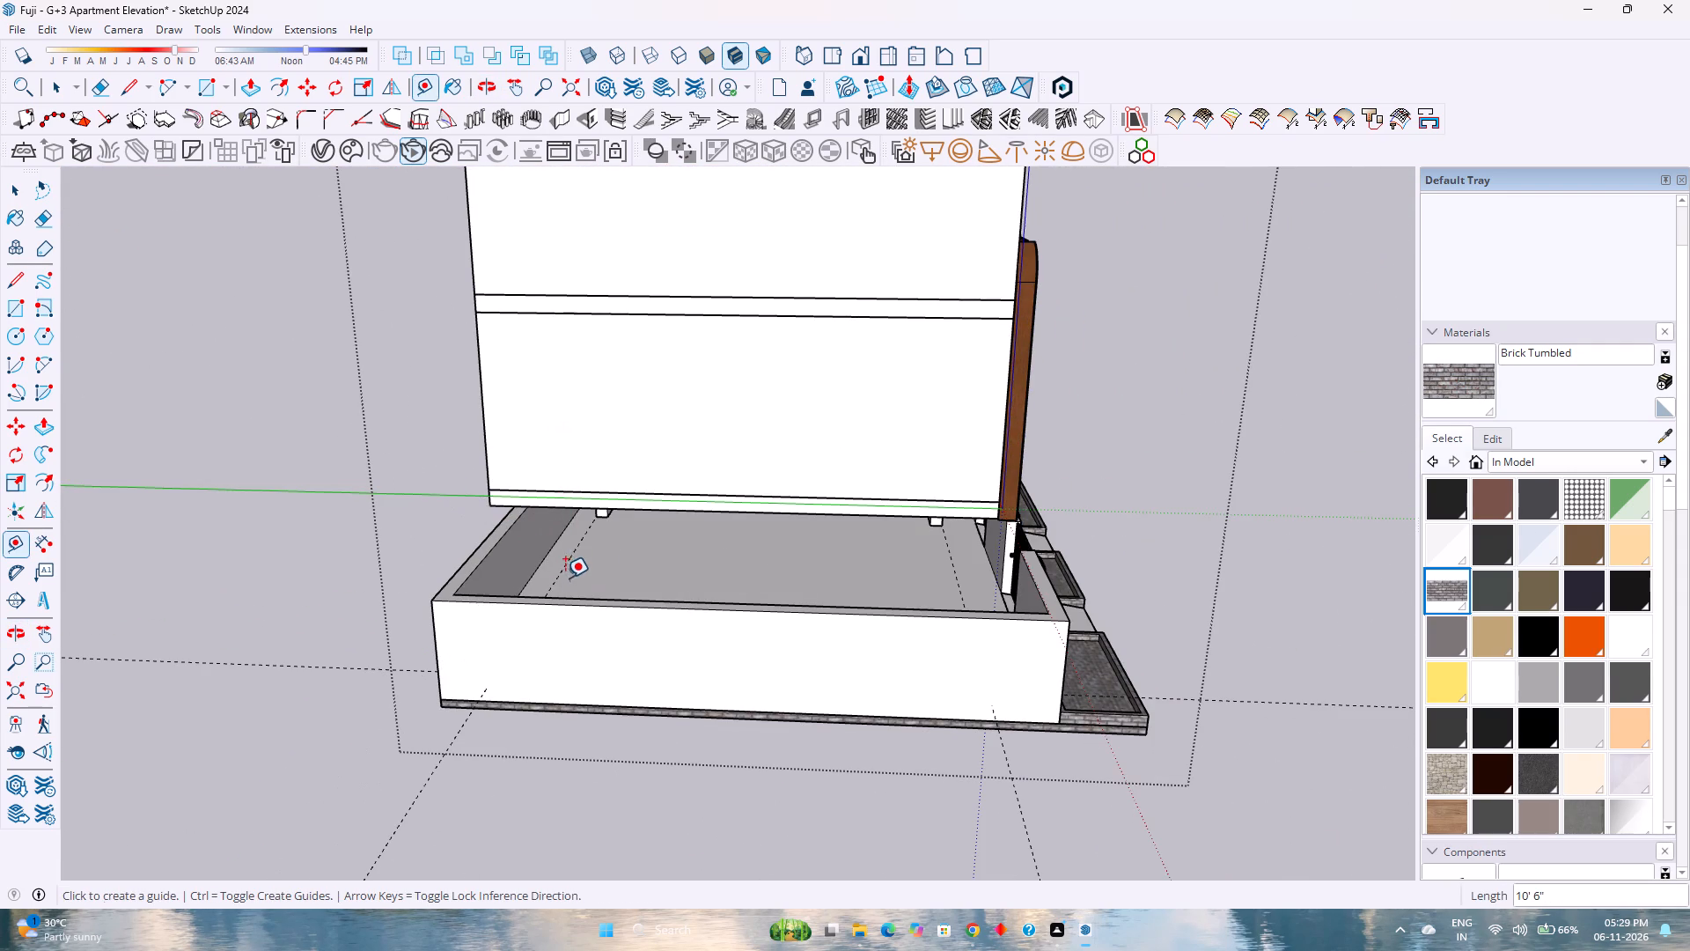
pyautogui.scroll(-2, 690, 562)
pyautogui.moveTo(690, 562); pyautogui.dragTo(576, 491, button='middle')
pyautogui.middleClick(576, 491)
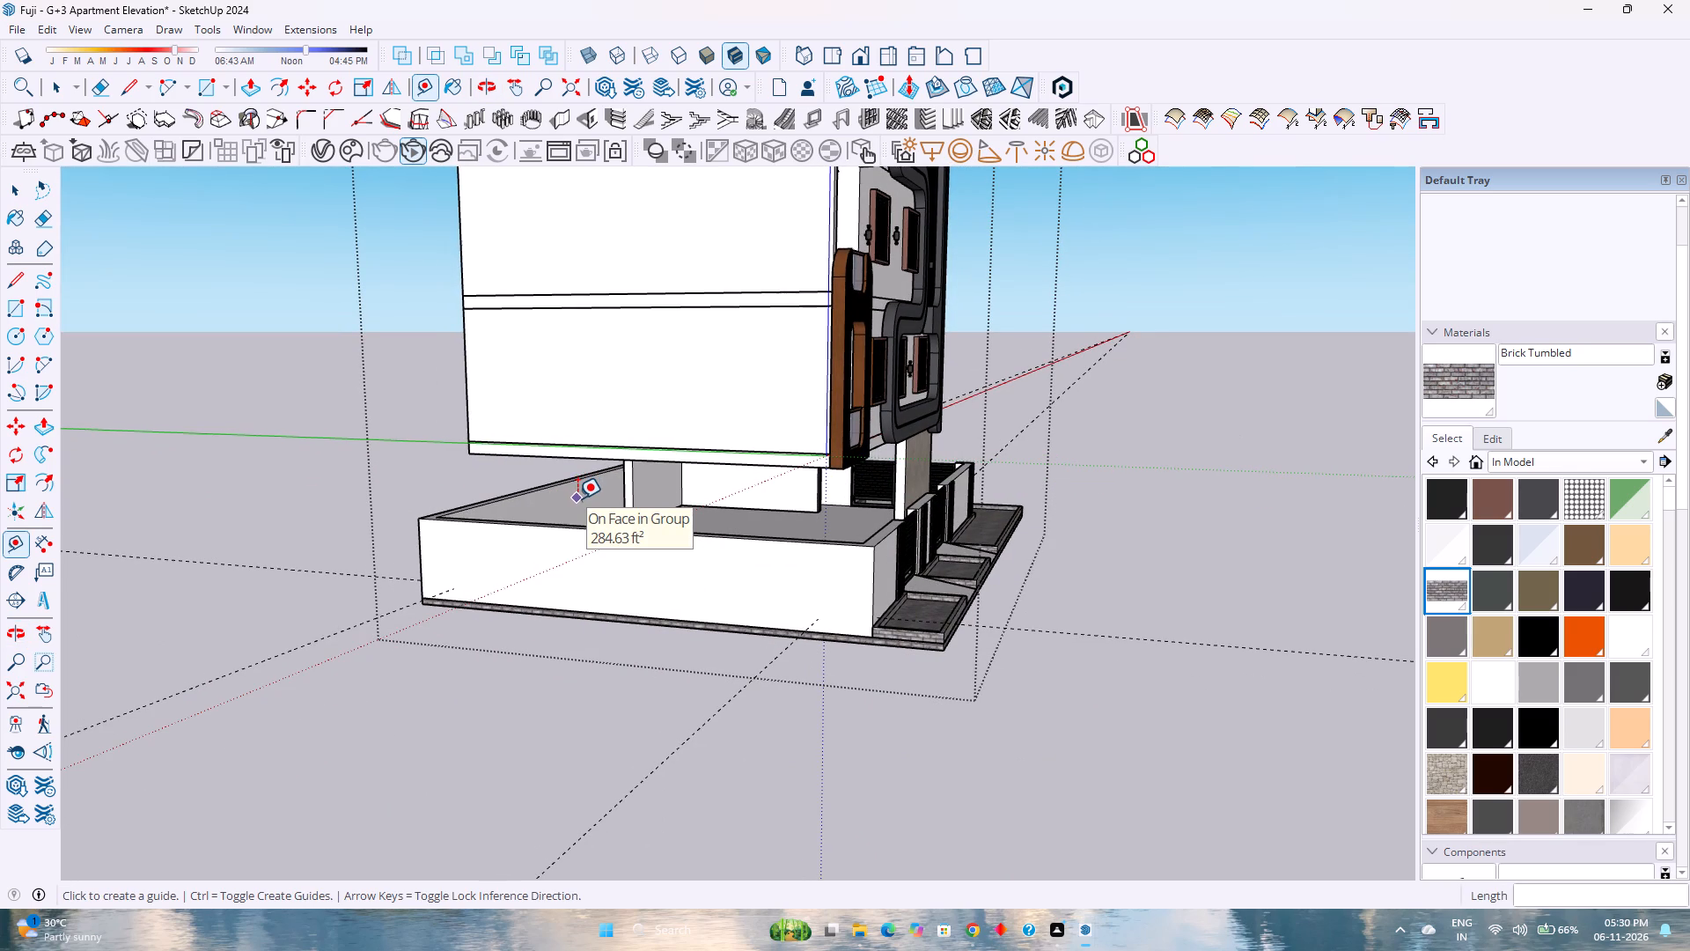
# Examine the parking level, its walls and gates, and the floors overhead from the rear, the corners and the blank side.
pyautogui.scroll(-2, 577, 498)
pyautogui.scroll(2, 631, 454)
pyautogui.moveTo(655, 457); pyautogui.dragTo(815, 478, button='middle')
pyautogui.middleClick(815, 478)
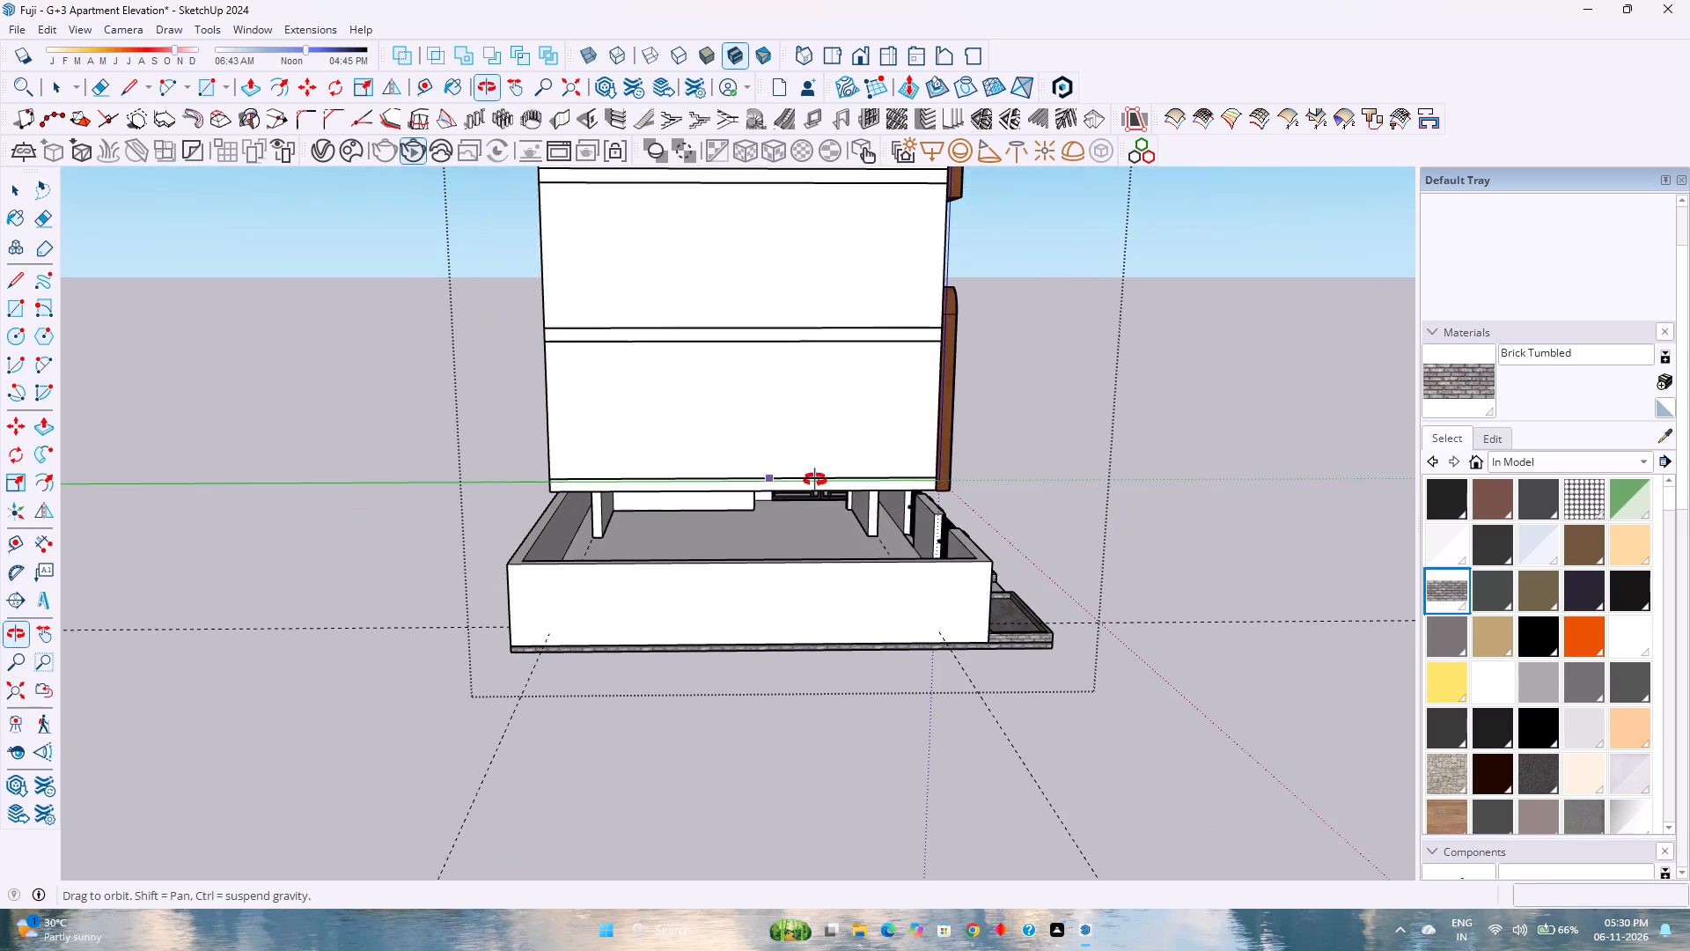
pyautogui.scroll(6, 864, 555)
pyautogui.moveTo(902, 522); pyautogui.dragTo(835, 505, button='middle')
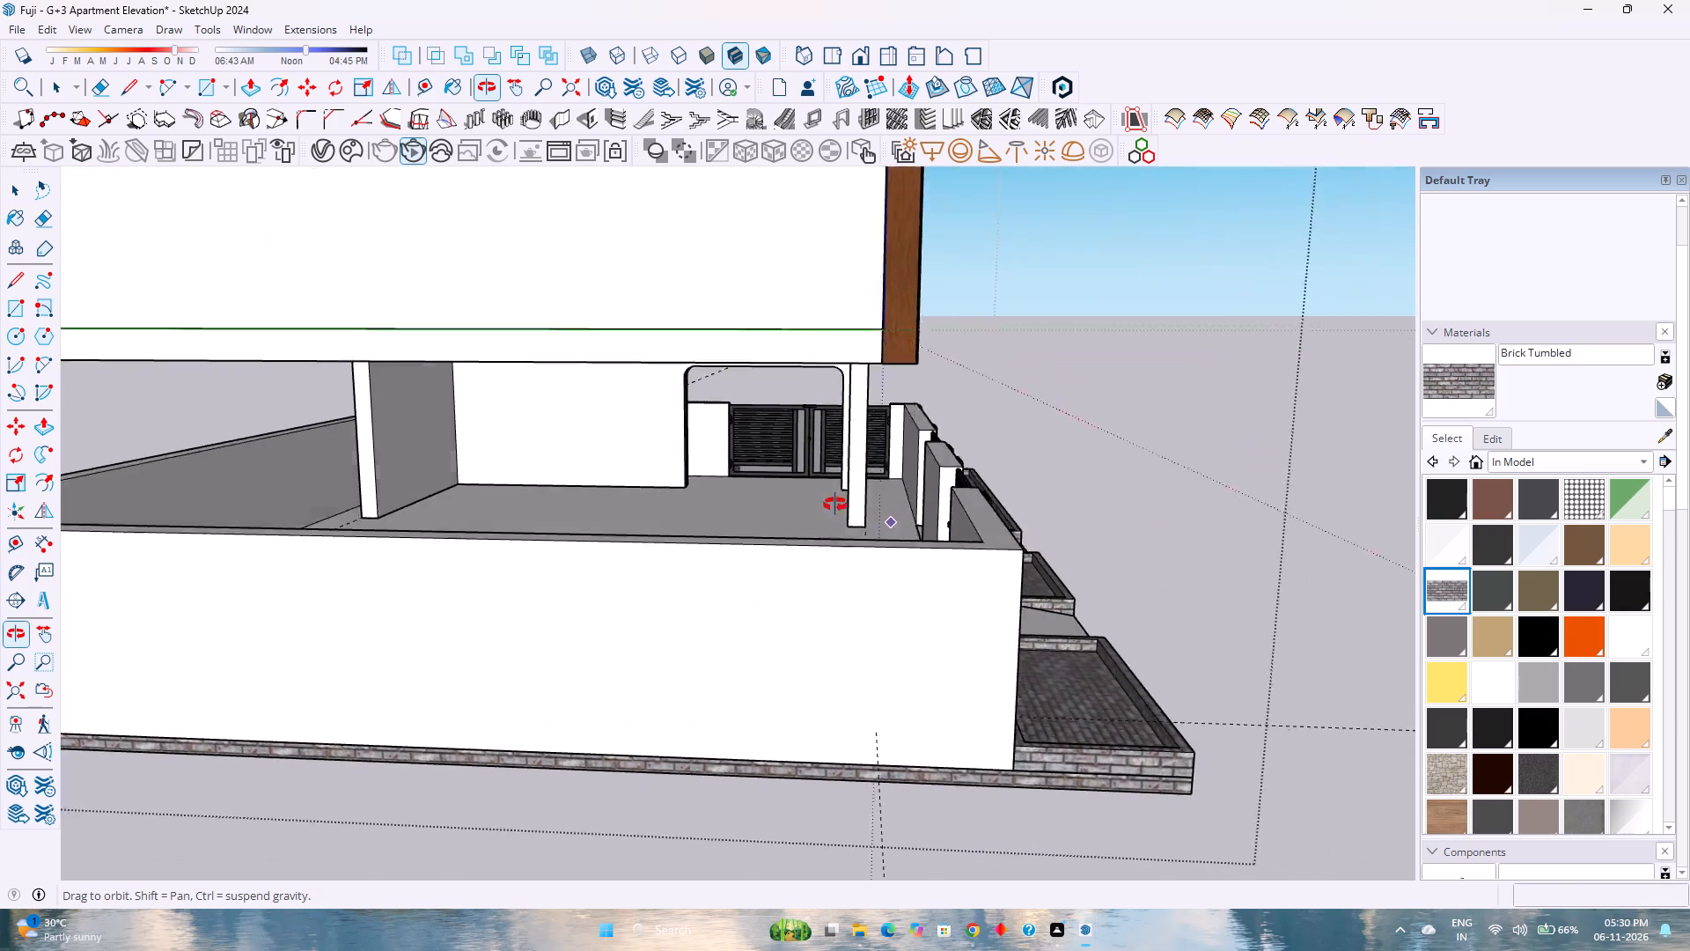
pyautogui.moveTo(835, 505); pyautogui.dragTo(1009, 563, button='middle')
pyautogui.middleClick(1009, 563)
pyautogui.scroll(-2, 1013, 562)
pyautogui.keyDown('shift'); pyautogui.middleClick(798, 579); pyautogui.keyUp('shift')
pyautogui.keyDown('shift'); pyautogui.middleClick(795, 574); pyautogui.keyUp('shift')
pyautogui.keyDown('shift'); pyautogui.moveTo(791, 570); pyautogui.dragTo(747, 505, button='middle'); pyautogui.keyUp('shift')
pyautogui.keyDown('shift'); pyautogui.middleClick(746, 504); pyautogui.keyUp('shift')
pyautogui.moveTo(467, 577); pyautogui.dragTo(850, 639, button='middle')
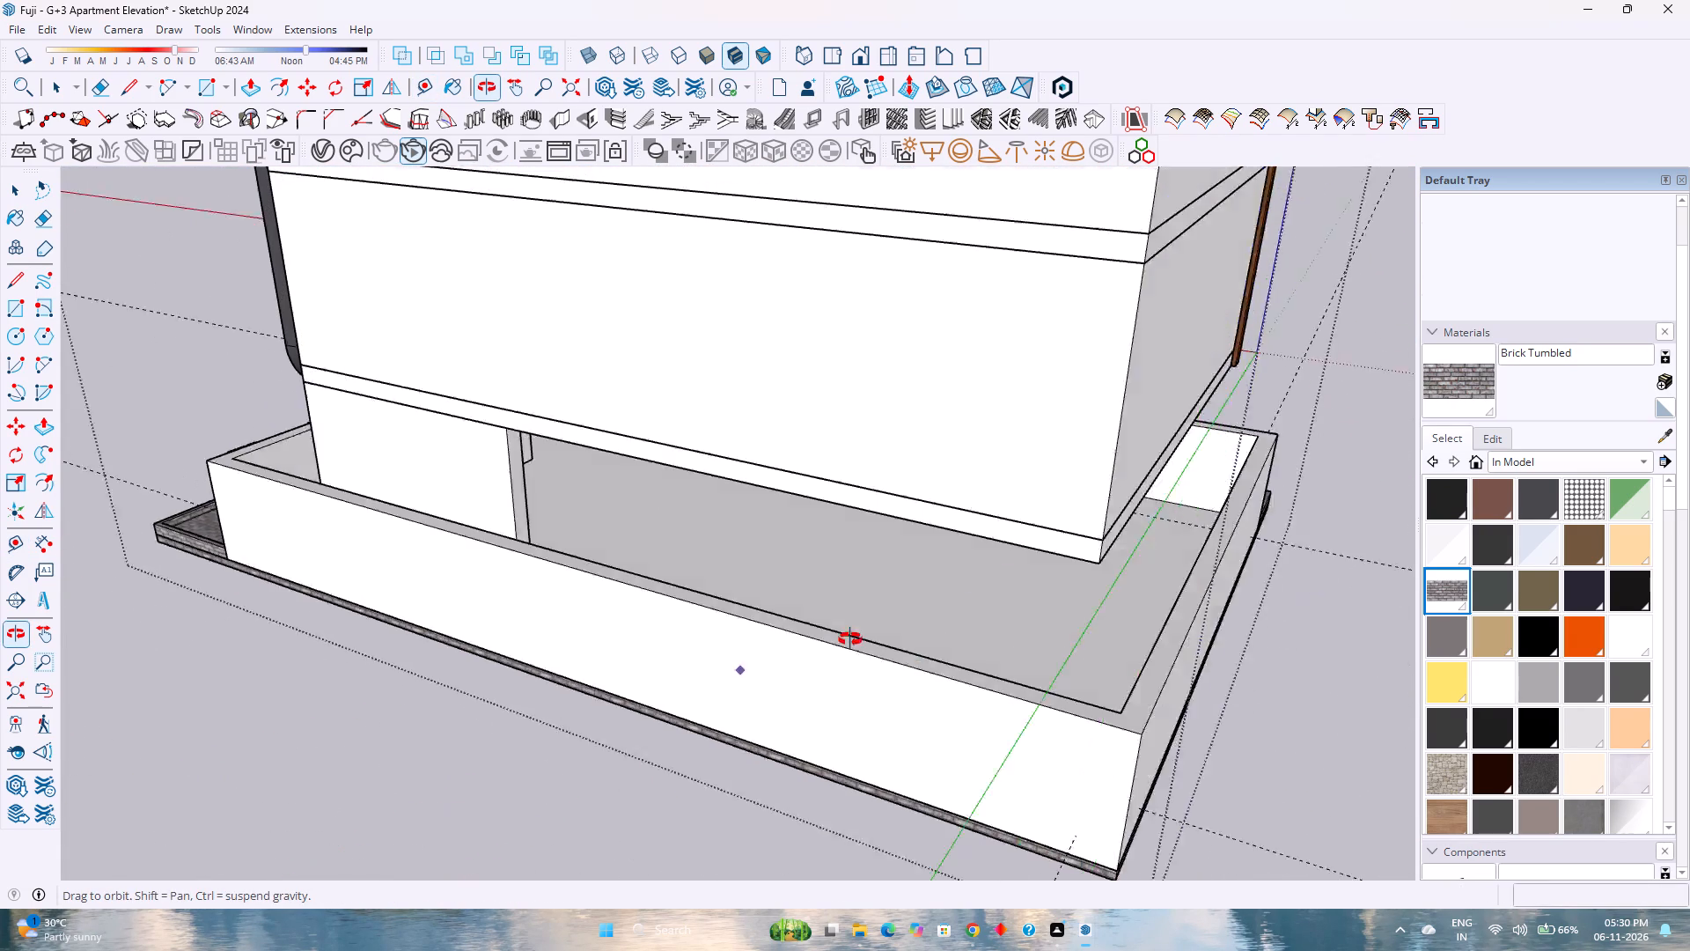
pyautogui.moveTo(850, 639); pyautogui.dragTo(876, 637, button='middle')
pyautogui.middleClick(876, 637)
# Hide the walls of the two storeys above parking together with the three slab bands, leaving the top storey.
pyautogui.press('space')
pyautogui.click(803, 411)
pyautogui.keyDown('ctrl'); pyautogui.click(779, 464); pyautogui.keyUp('ctrl')
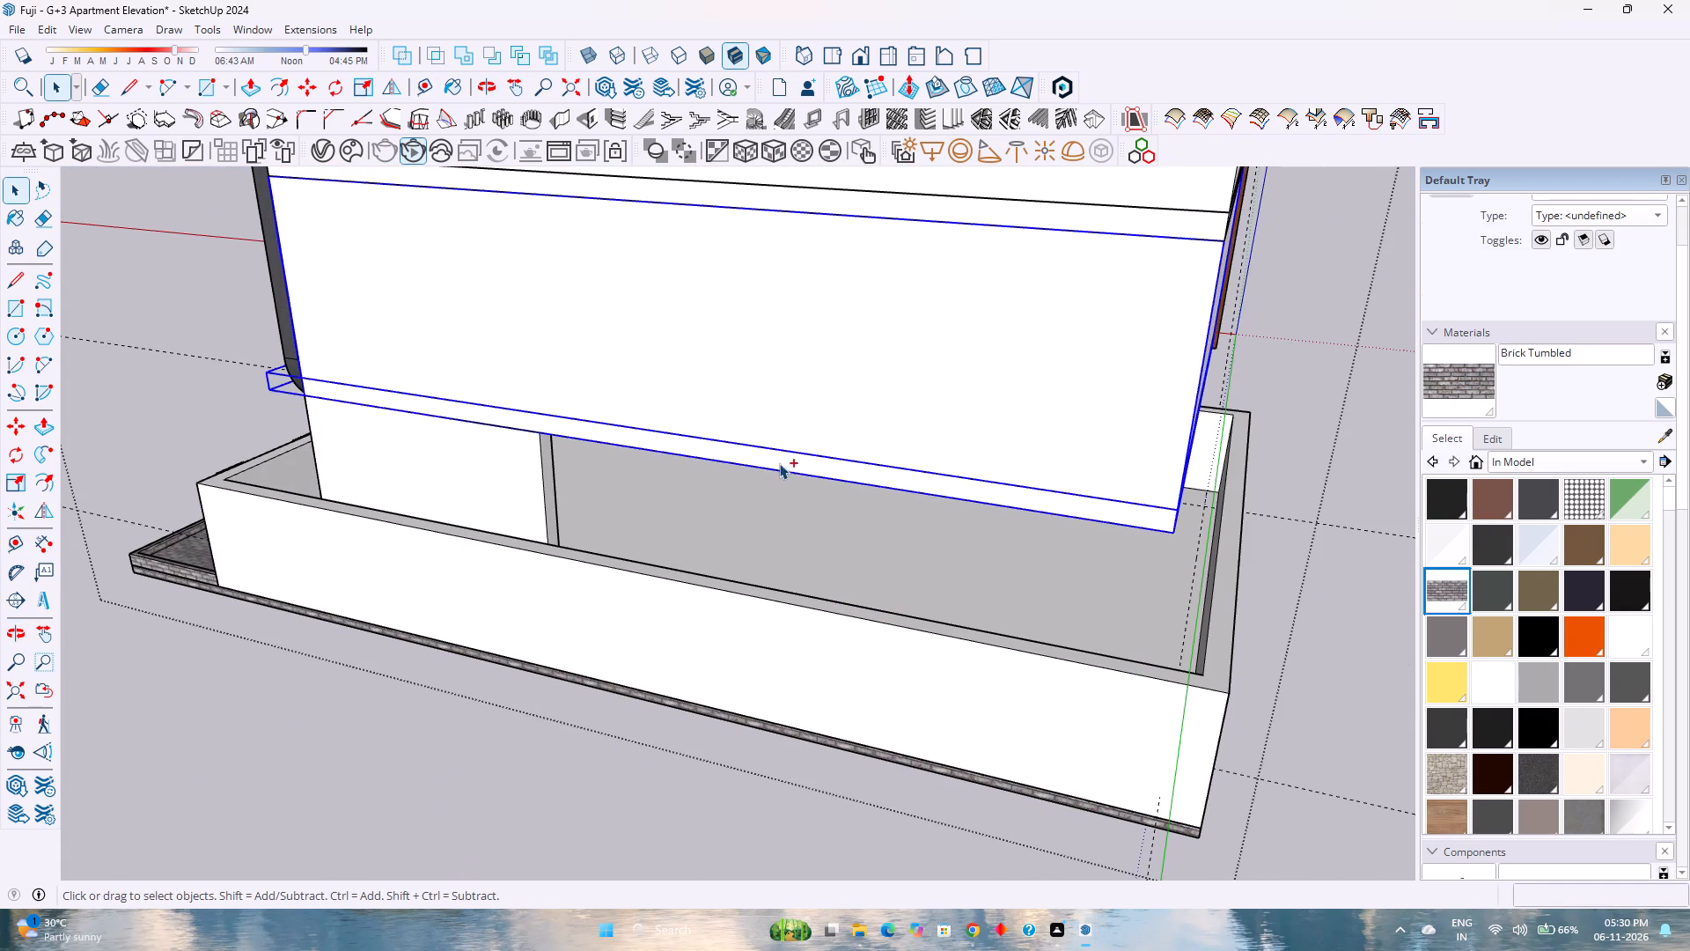
pyautogui.scroll(-4, 783, 452)
pyautogui.keyDown('shift'); pyautogui.moveTo(785, 448); pyautogui.dragTo(768, 646, button='middle'); pyautogui.keyUp('shift')
pyautogui.keyDown('ctrl'); pyautogui.click(766, 494); pyautogui.keyUp('ctrl')
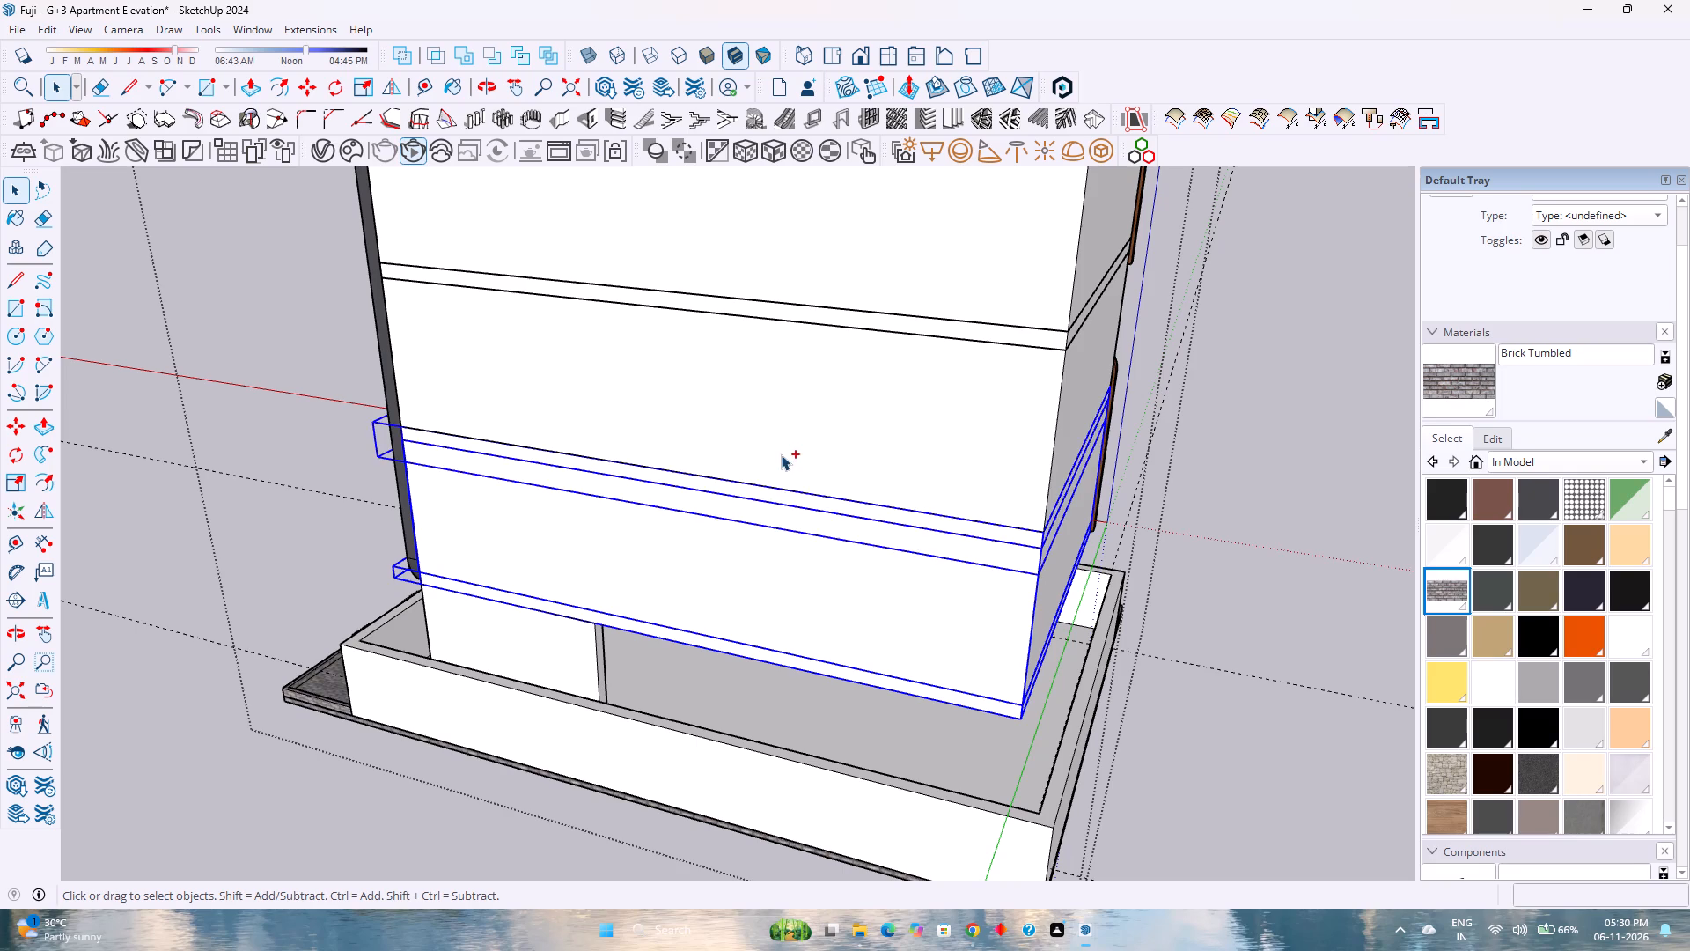
pyautogui.keyDown('ctrl'); pyautogui.click(781, 453); pyautogui.keyUp('ctrl')
pyautogui.keyDown('shift'); pyautogui.moveTo(788, 453); pyautogui.dragTo(766, 600, button='middle'); pyautogui.keyUp('shift')
pyautogui.keyDown('ctrl'); pyautogui.click(824, 473); pyautogui.keyUp('ctrl')
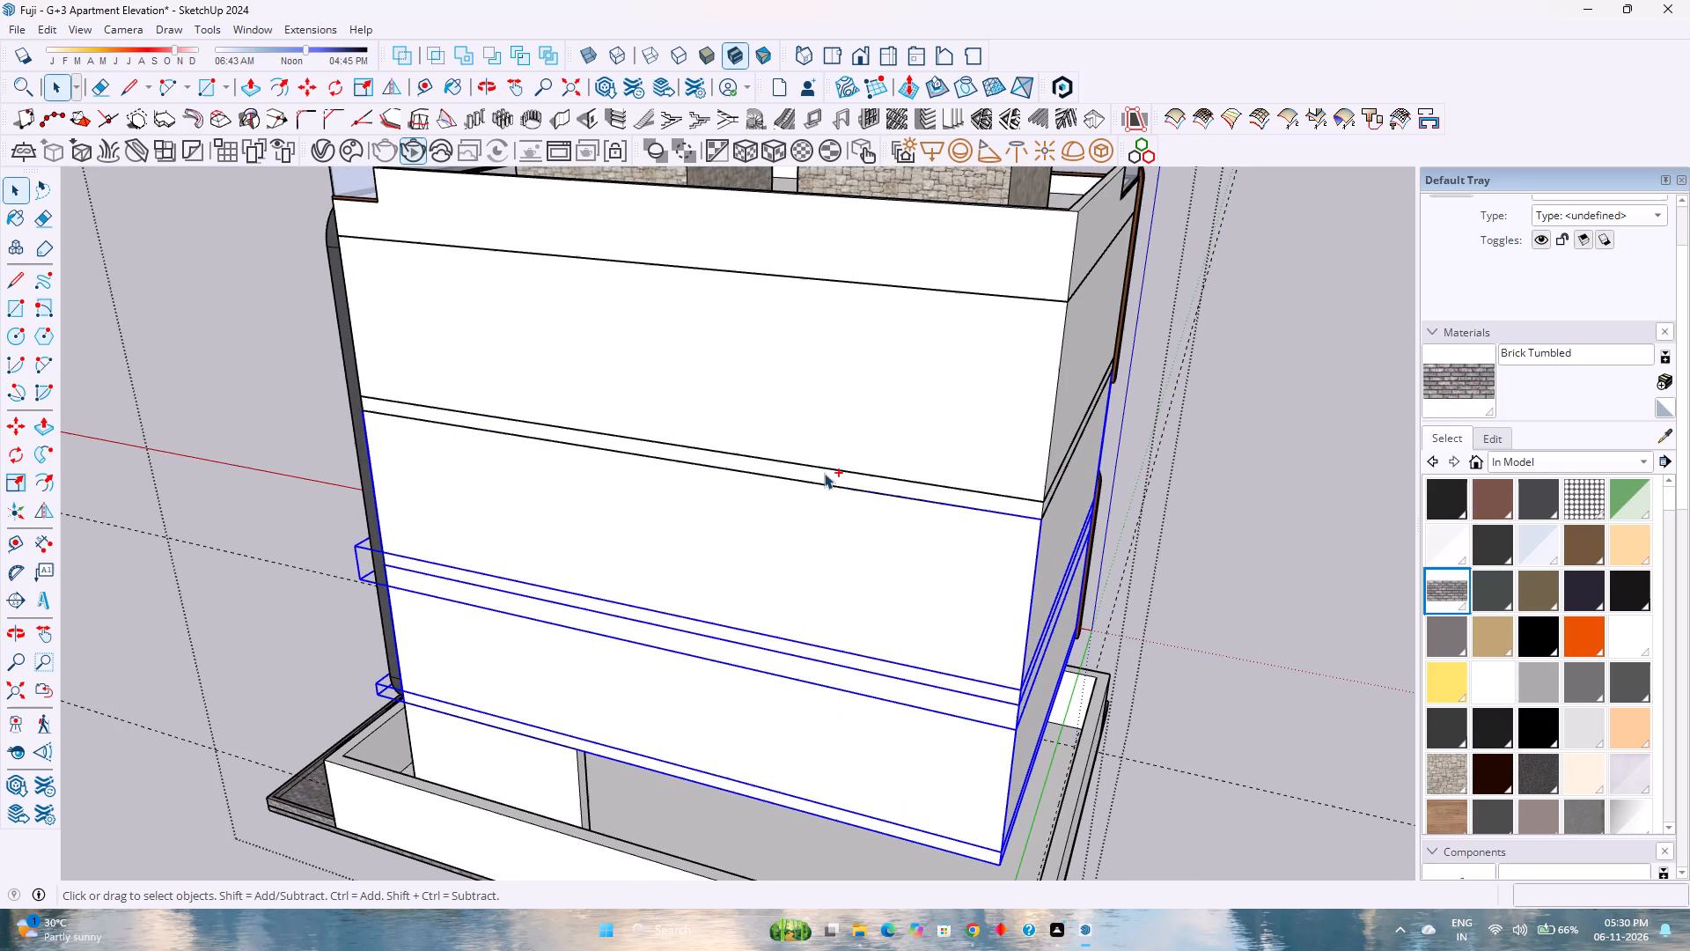
pyautogui.rightClick(800, 487)
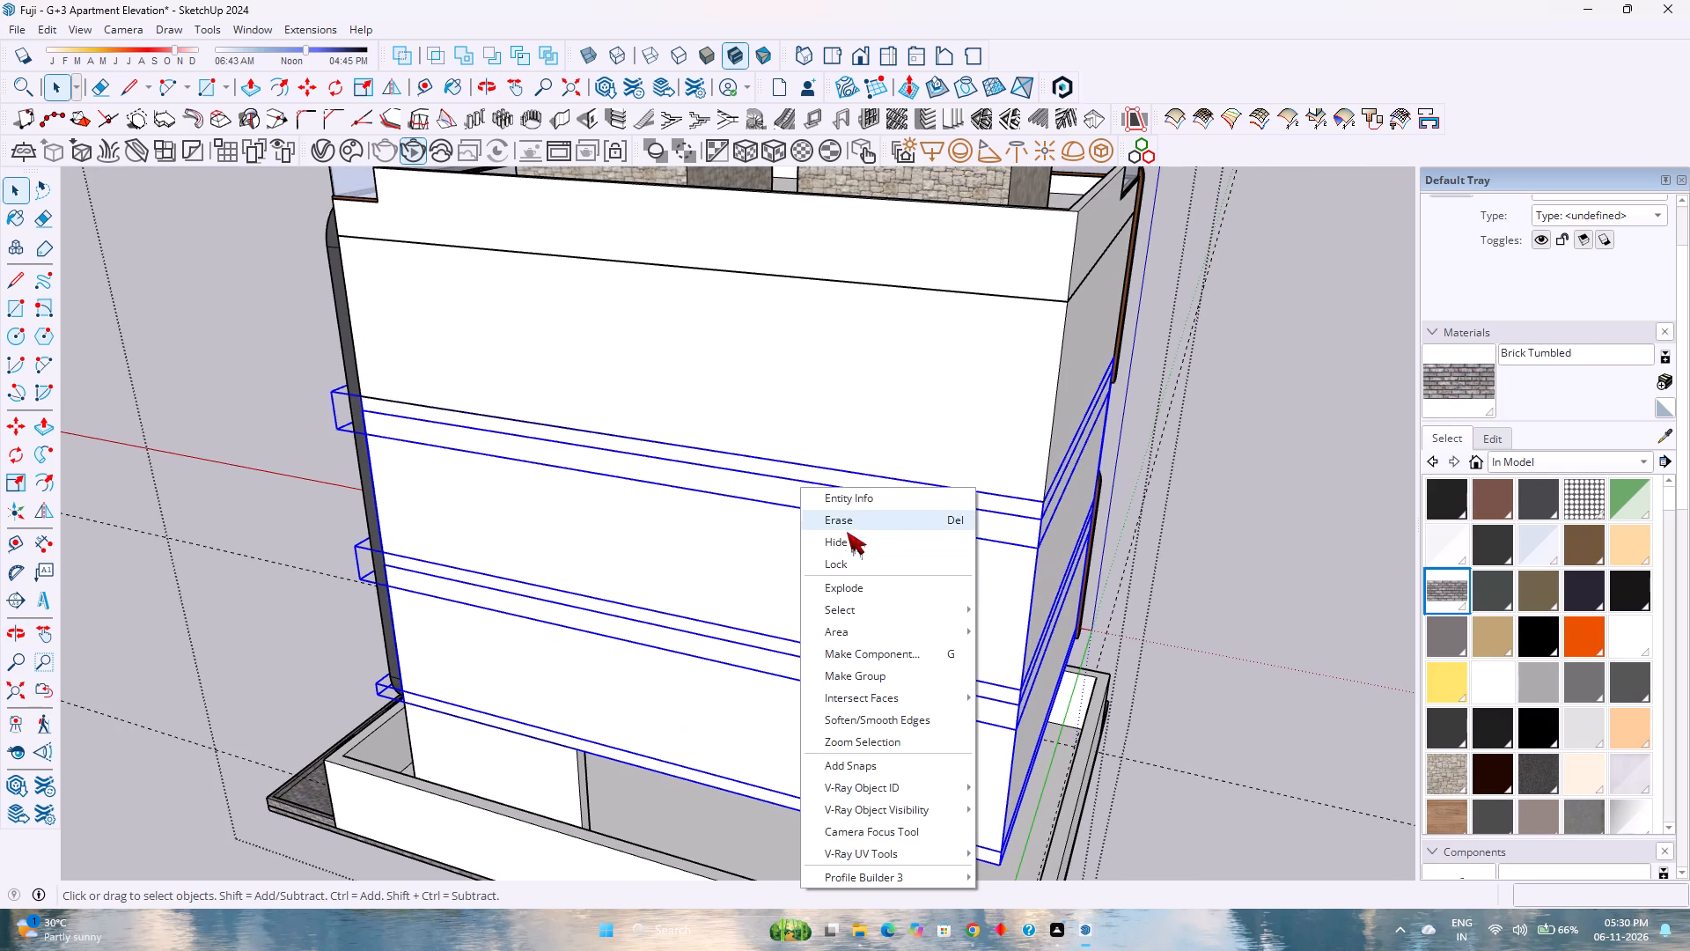
pyautogui.click(845, 539)
# With Tape Measure, offset a guide 1' inward from the side-wall guide on the parking floor.
pyautogui.keyDown('shift'); pyautogui.moveTo(738, 684); pyautogui.dragTo(632, 578, button='middle'); pyautogui.keyUp('shift')
pyautogui.moveTo(620, 593); pyautogui.dragTo(813, 616, button='middle')
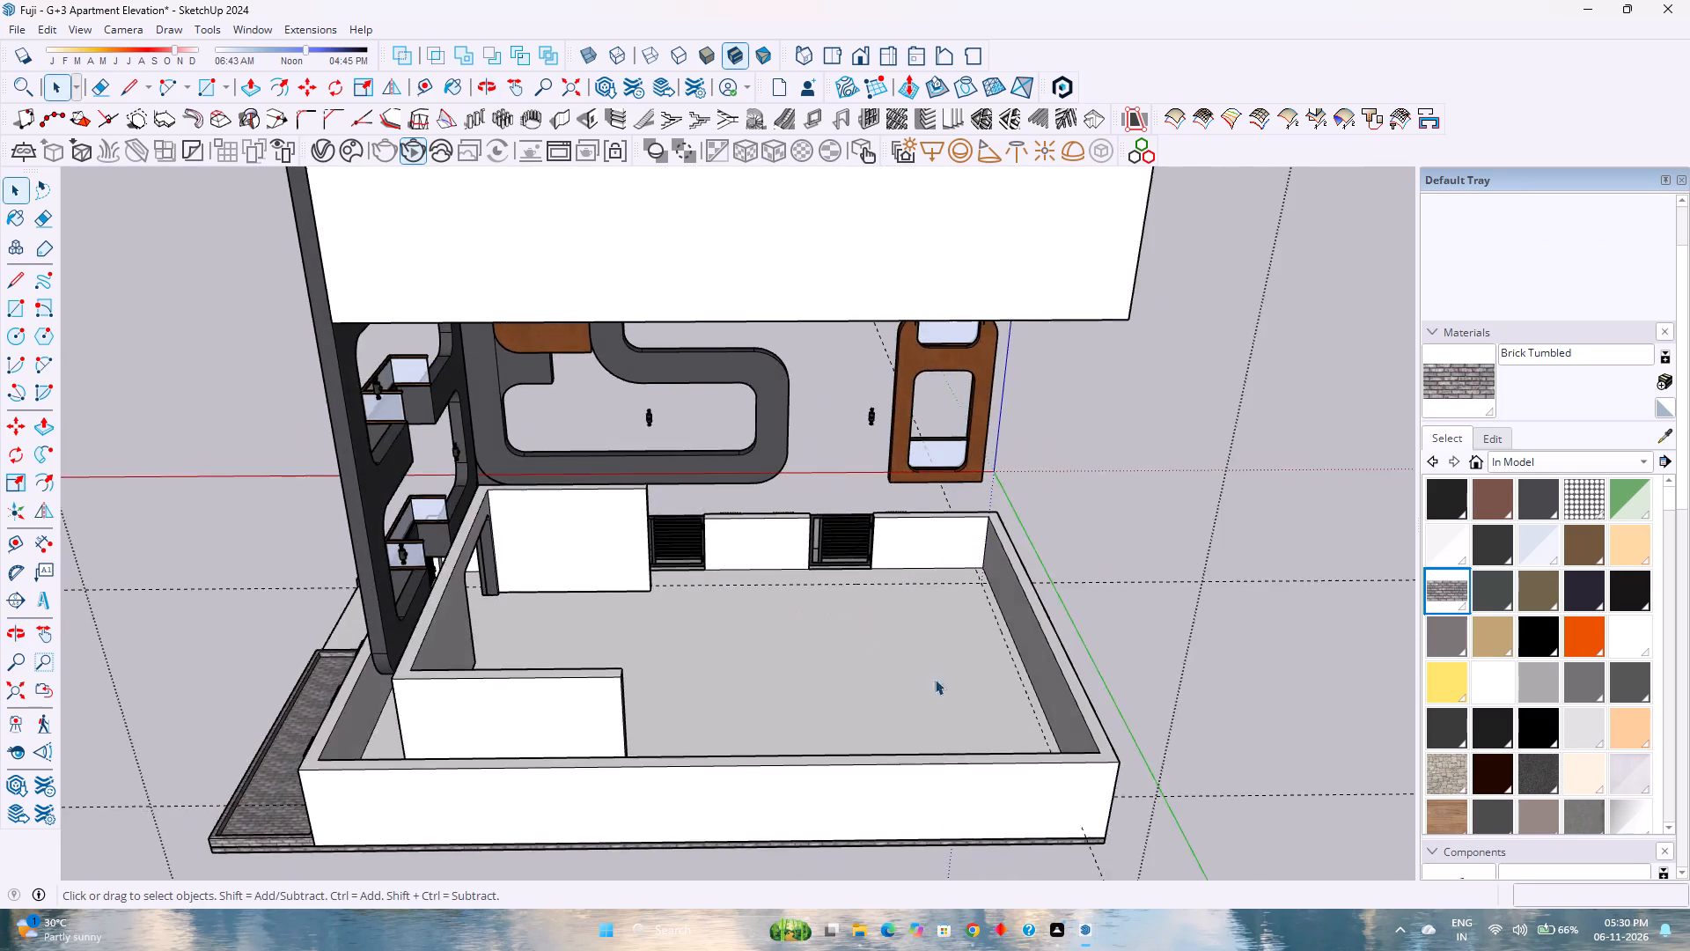
pyautogui.scroll(3, 944, 690)
pyautogui.keyDown('shift'); pyautogui.moveTo(908, 680); pyautogui.dragTo(783, 561, button='middle'); pyautogui.keyUp('shift')
pyautogui.moveTo(746, 565); pyautogui.dragTo(832, 733, button='middle')
pyautogui.scroll(2, 843, 652)
pyautogui.keyDown('shift'); pyautogui.moveTo(802, 675); pyautogui.dragTo(753, 601, button='middle'); pyautogui.keyUp('shift')
pyautogui.moveTo(716, 612); pyautogui.dragTo(863, 527, button='middle')
pyautogui.scroll(3, 750, 509)
pyautogui.keyDown('shift'); pyautogui.moveTo(715, 415); pyautogui.dragTo(716, 425, button='middle'); pyautogui.keyUp('shift')
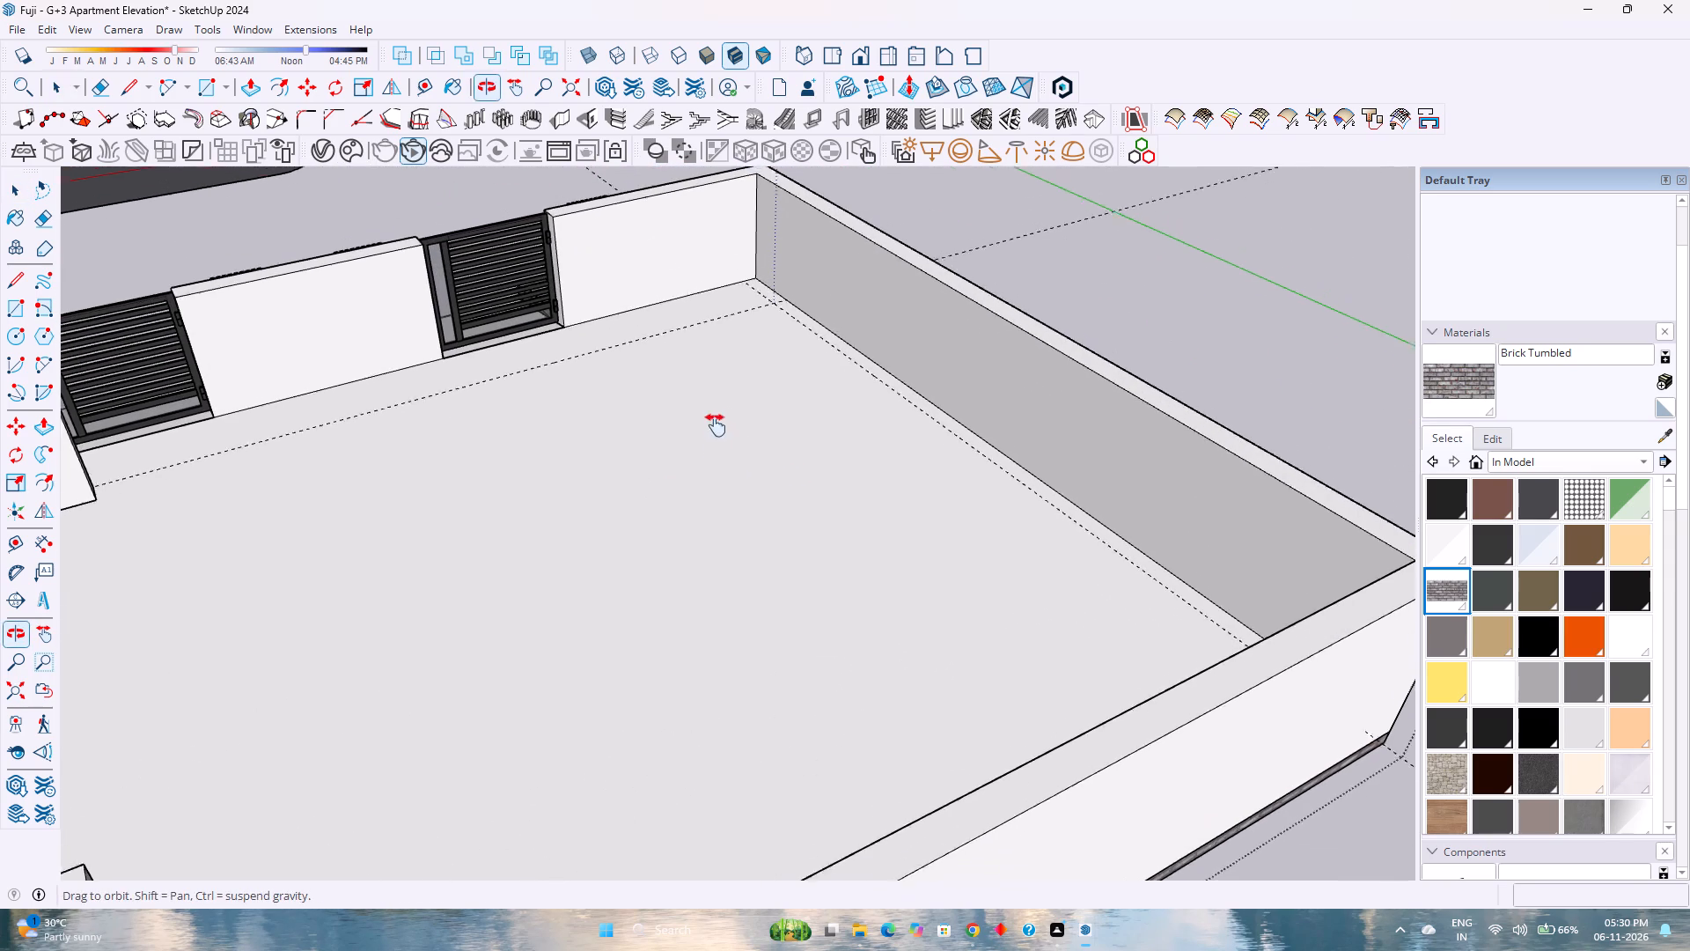
pyautogui.keyDown('shift'); pyautogui.moveTo(716, 425); pyautogui.dragTo(716, 450, button='middle'); pyautogui.keyUp('shift')
pyautogui.middleClick(716, 450)
pyautogui.scroll(4, 737, 403)
pyautogui.scroll(-3, 752, 377)
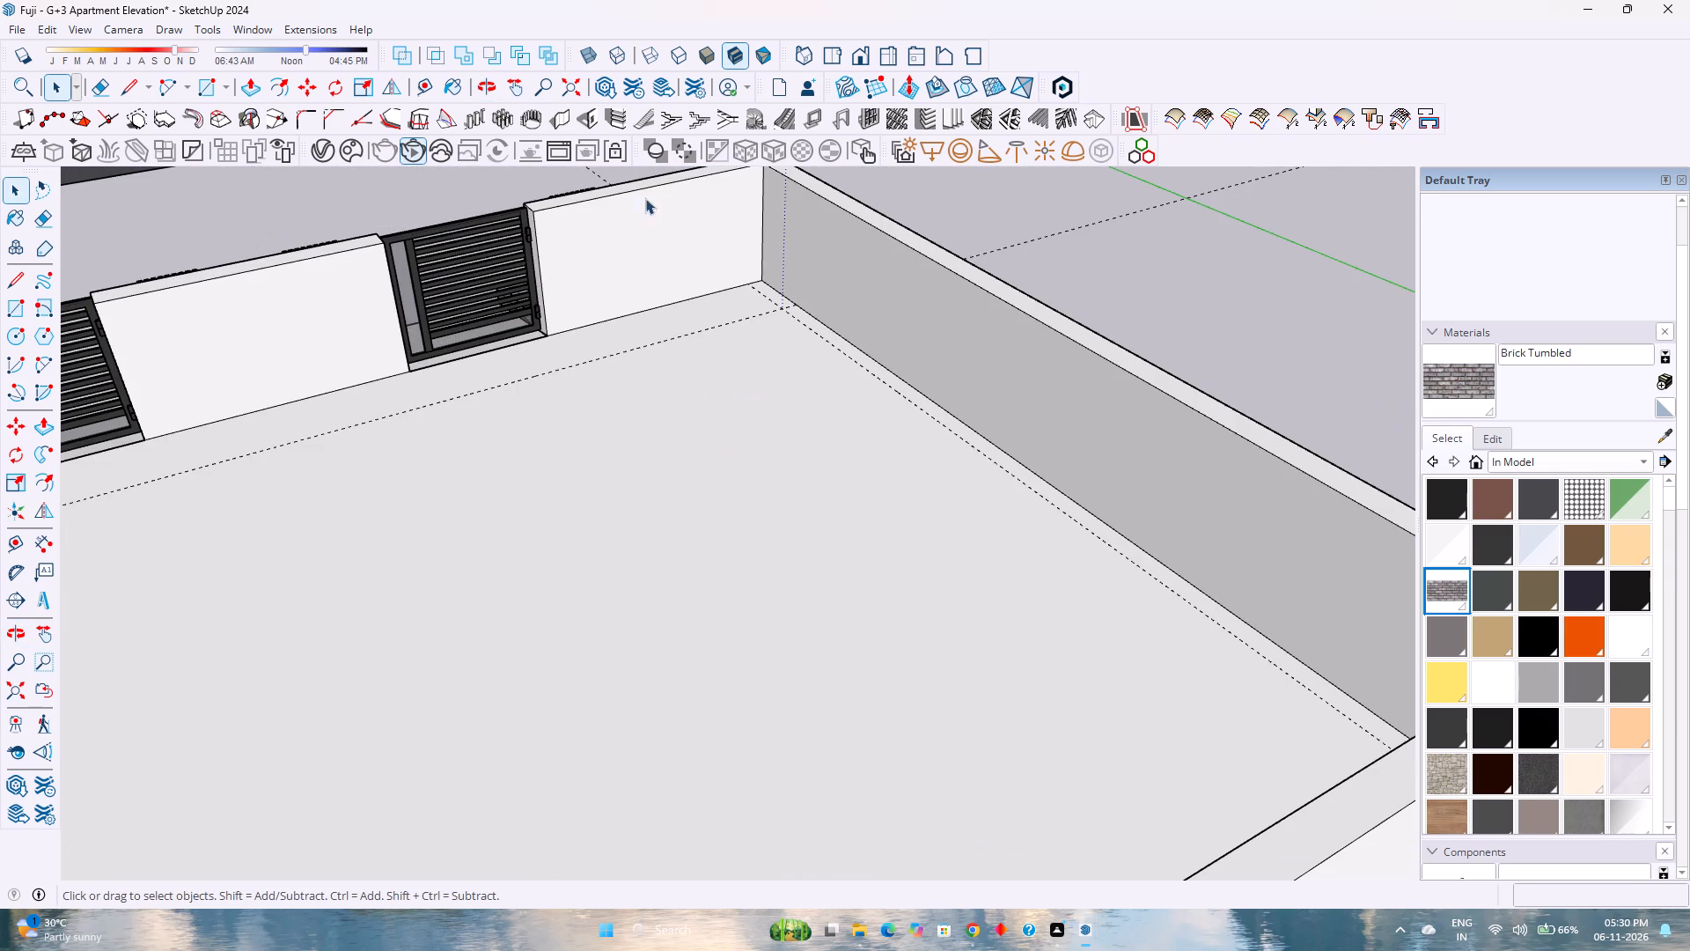
pyautogui.click(422, 89)
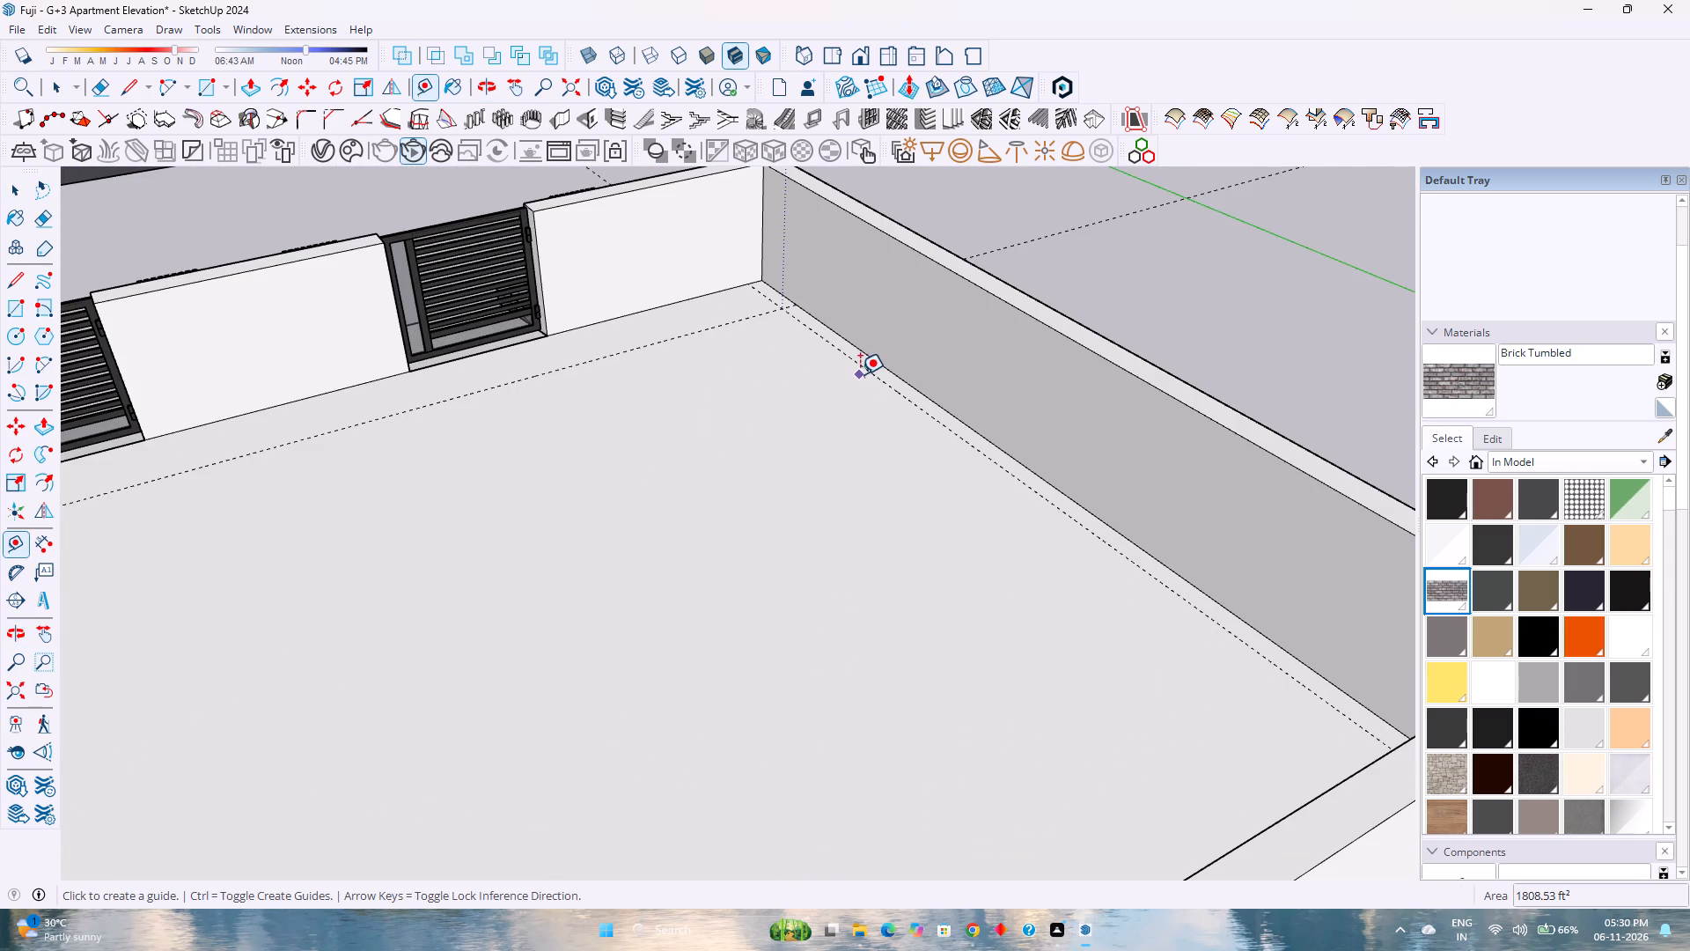
pyautogui.click(867, 372)
pyautogui.write("1'")
pyautogui.press('Return')
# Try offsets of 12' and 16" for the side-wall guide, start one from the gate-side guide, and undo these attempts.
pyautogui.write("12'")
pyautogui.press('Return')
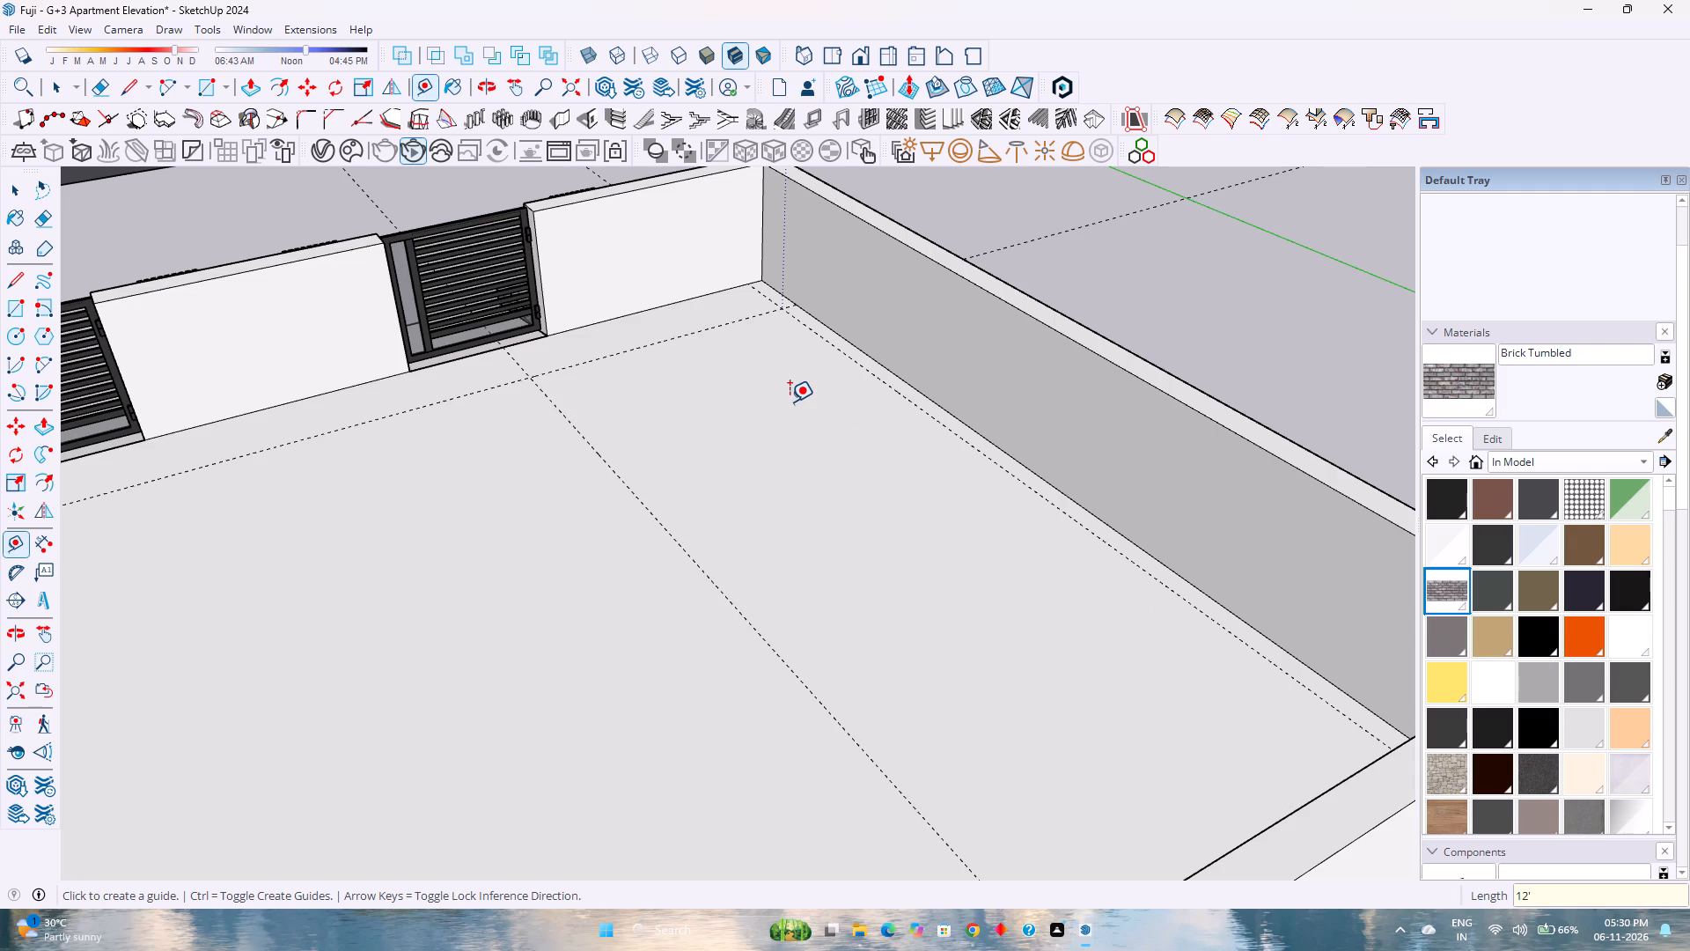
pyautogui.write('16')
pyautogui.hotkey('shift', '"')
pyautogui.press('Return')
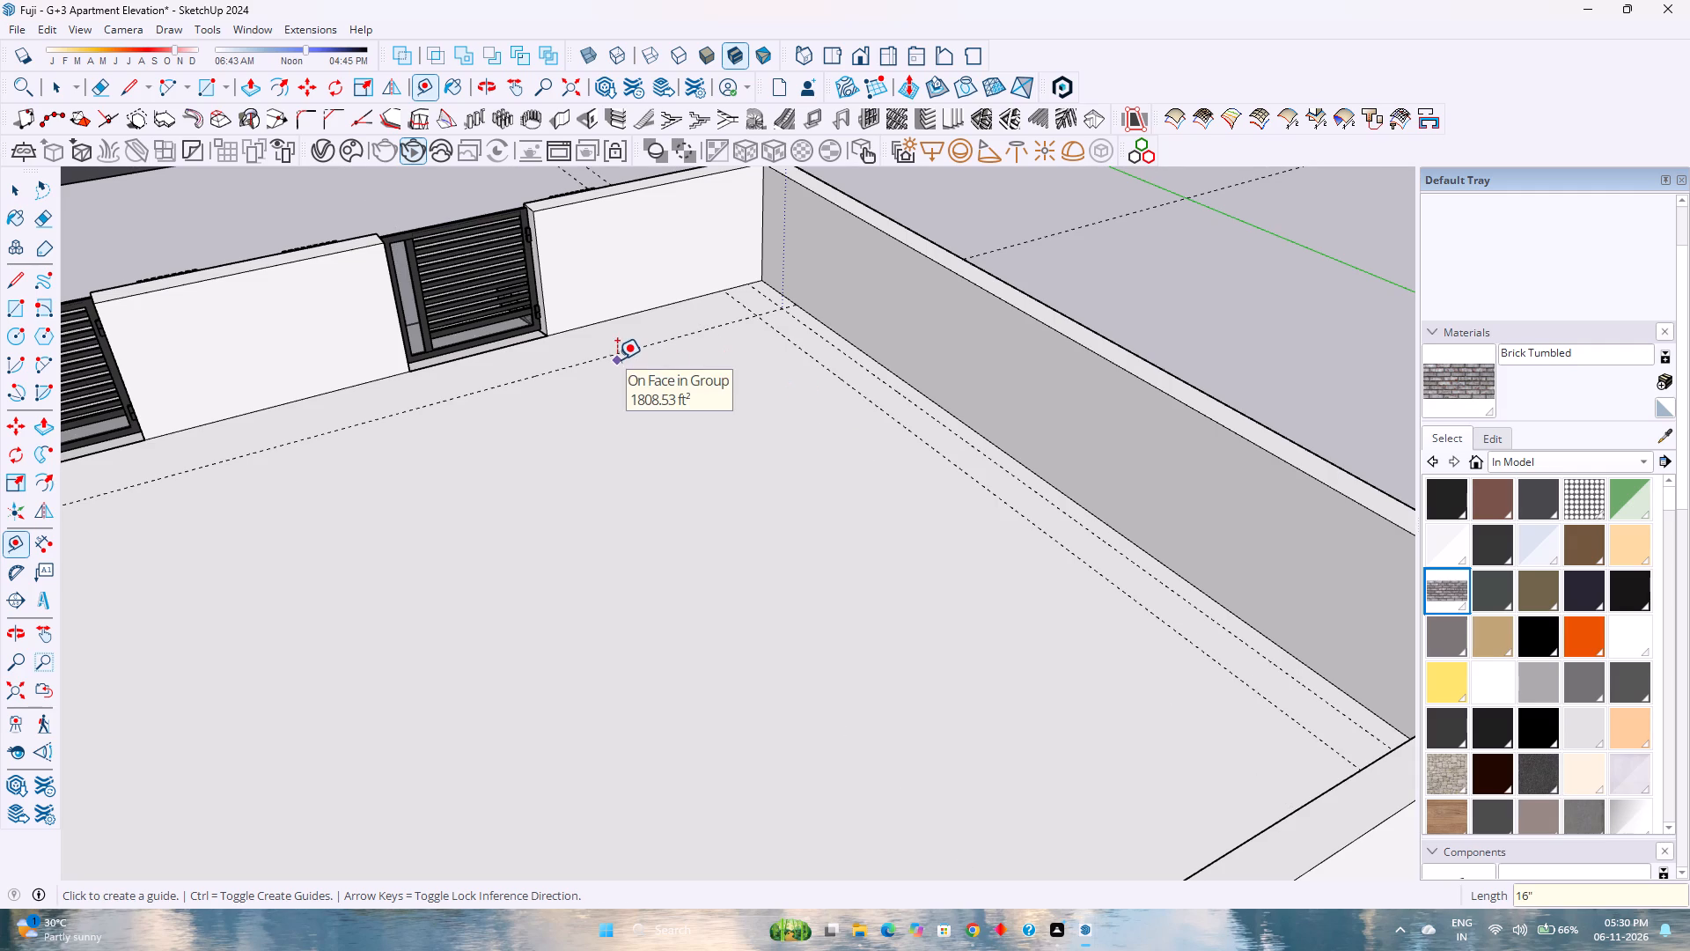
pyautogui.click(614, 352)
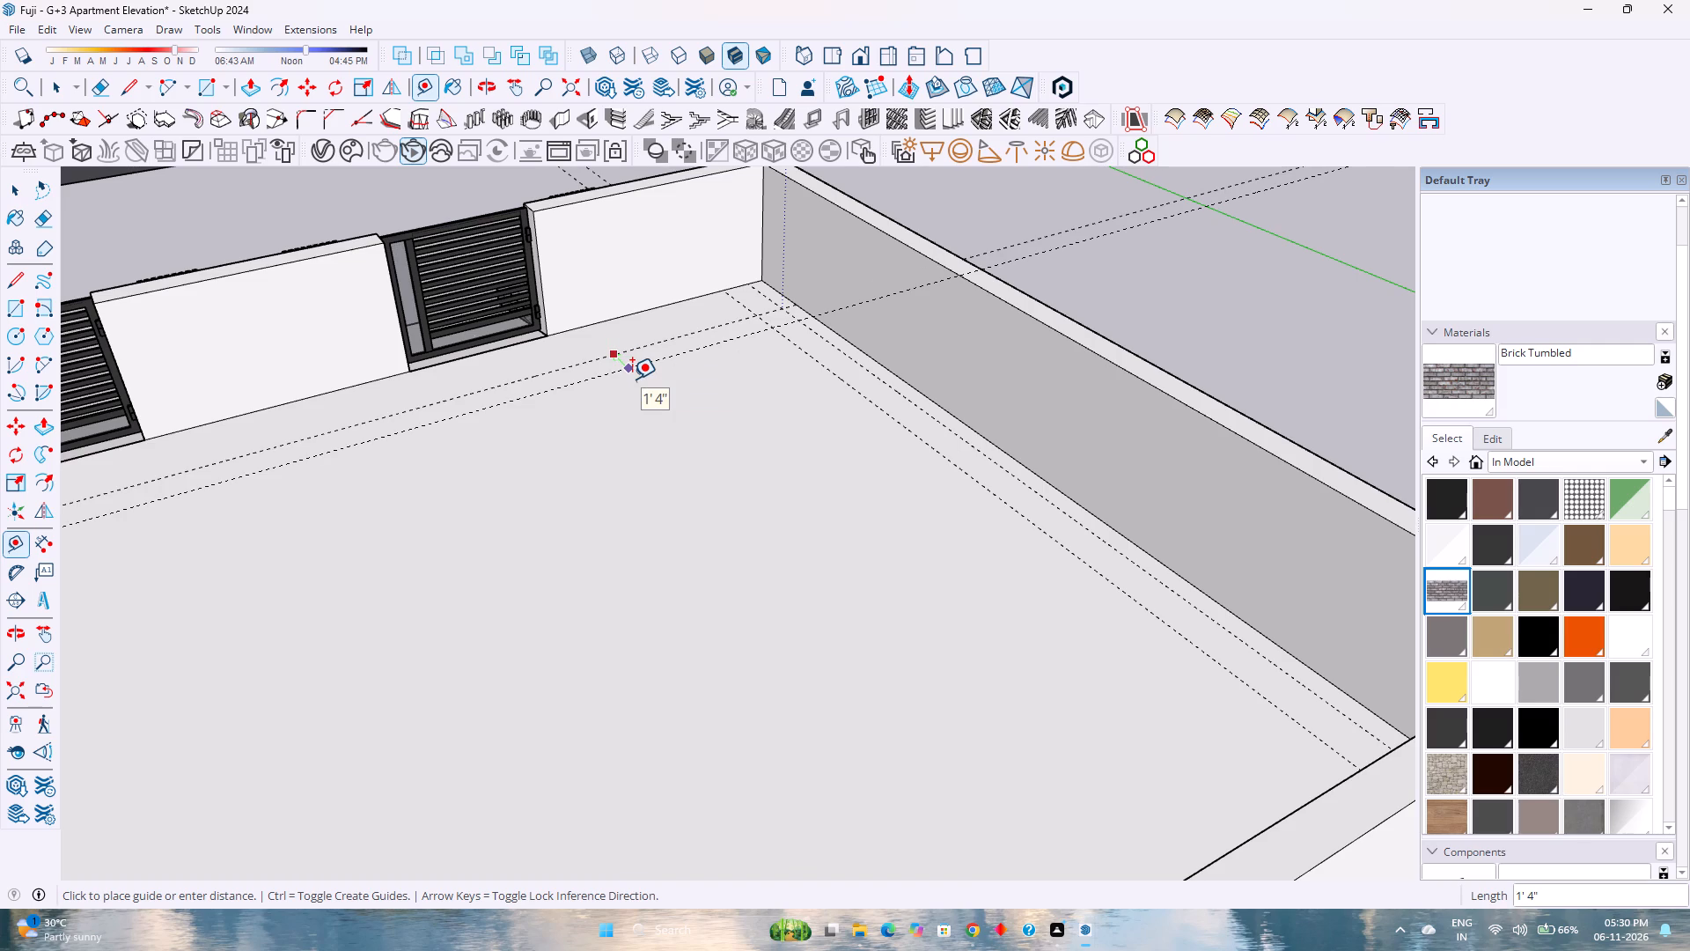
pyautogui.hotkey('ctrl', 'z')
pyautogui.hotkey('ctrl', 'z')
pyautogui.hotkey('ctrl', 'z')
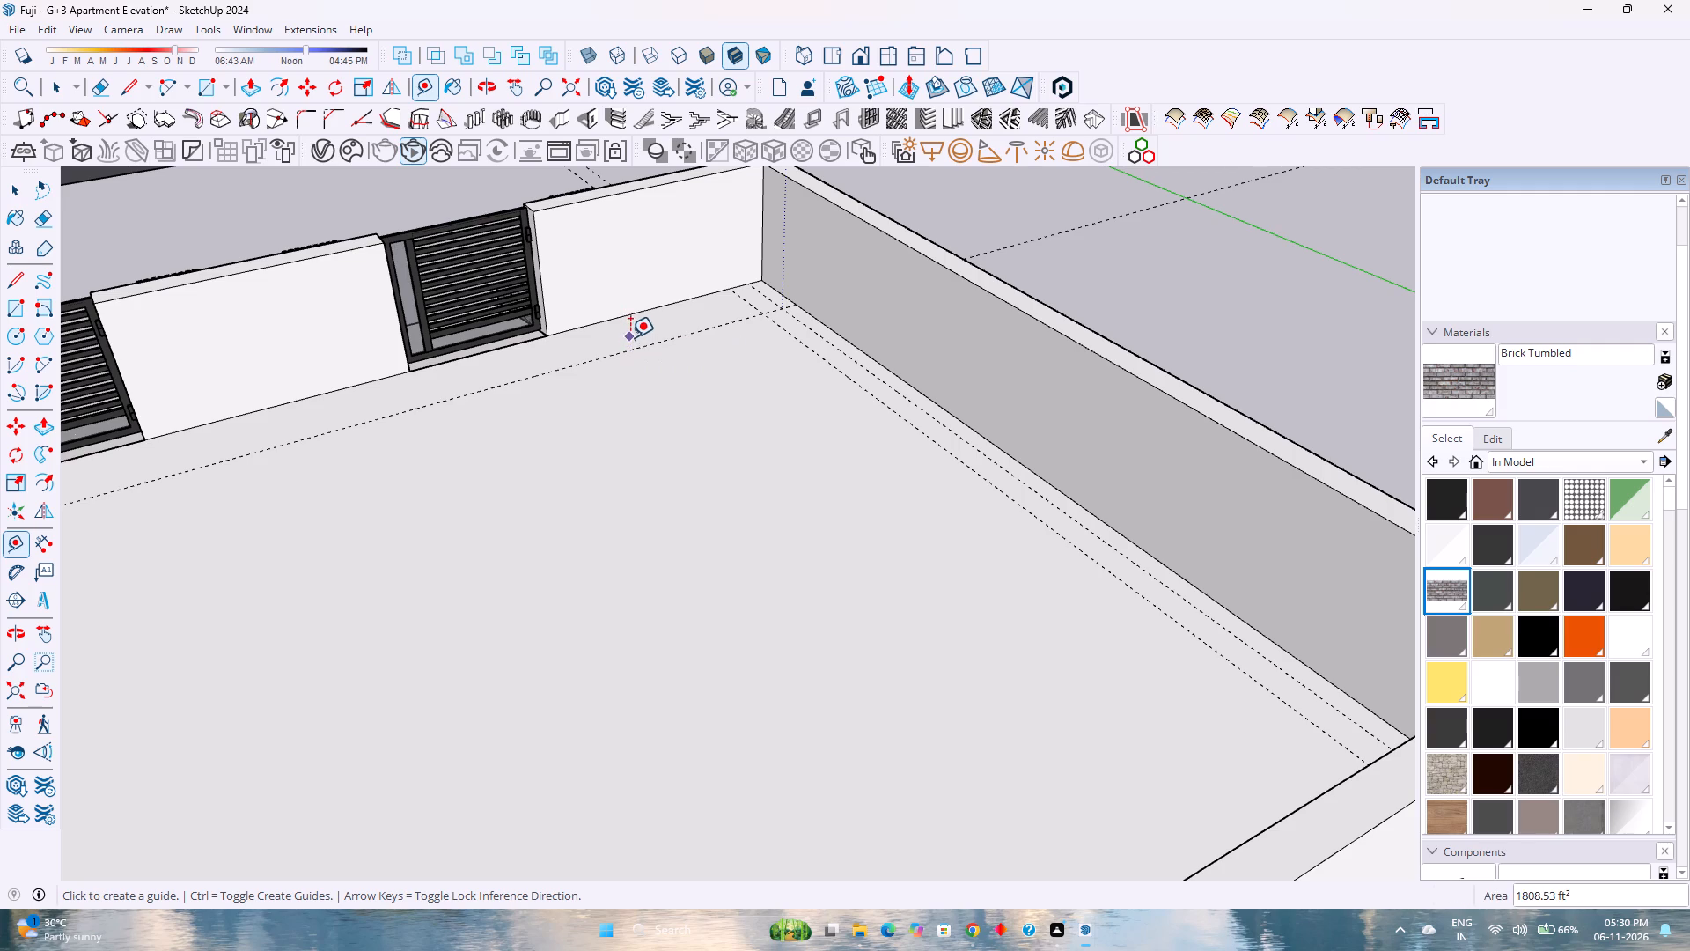
# Offset a guide 16" inward from the gate-side guide on the parking floor.
pyautogui.click(650, 350)
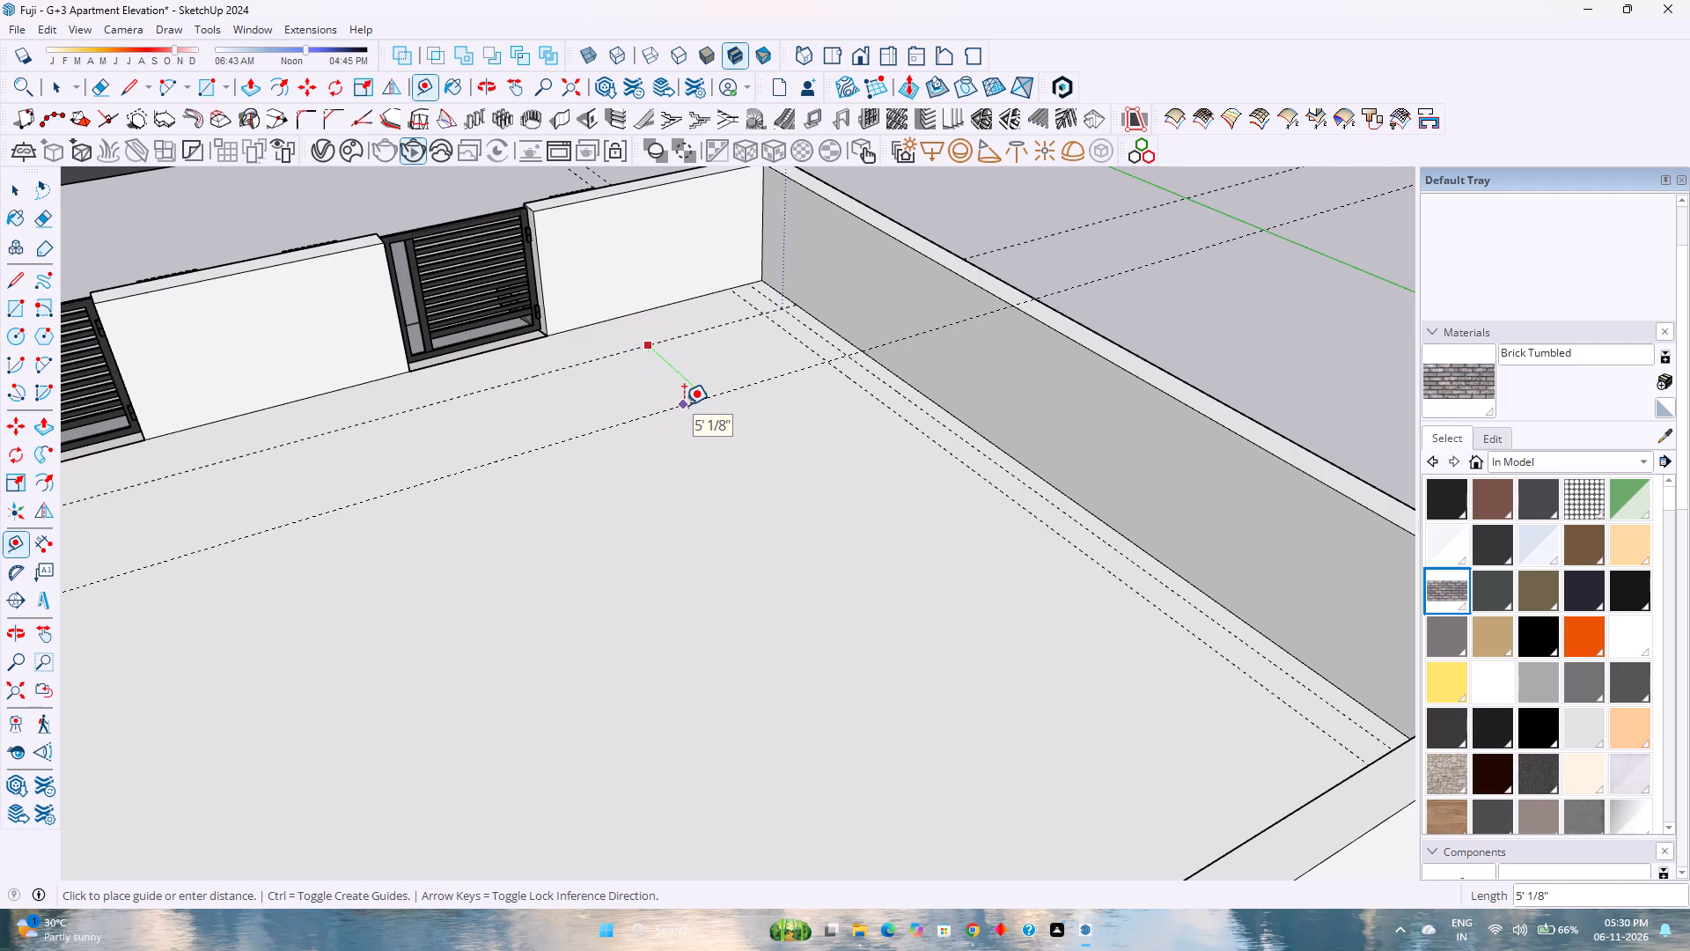
pyautogui.write('16"')
pyautogui.press('Return')
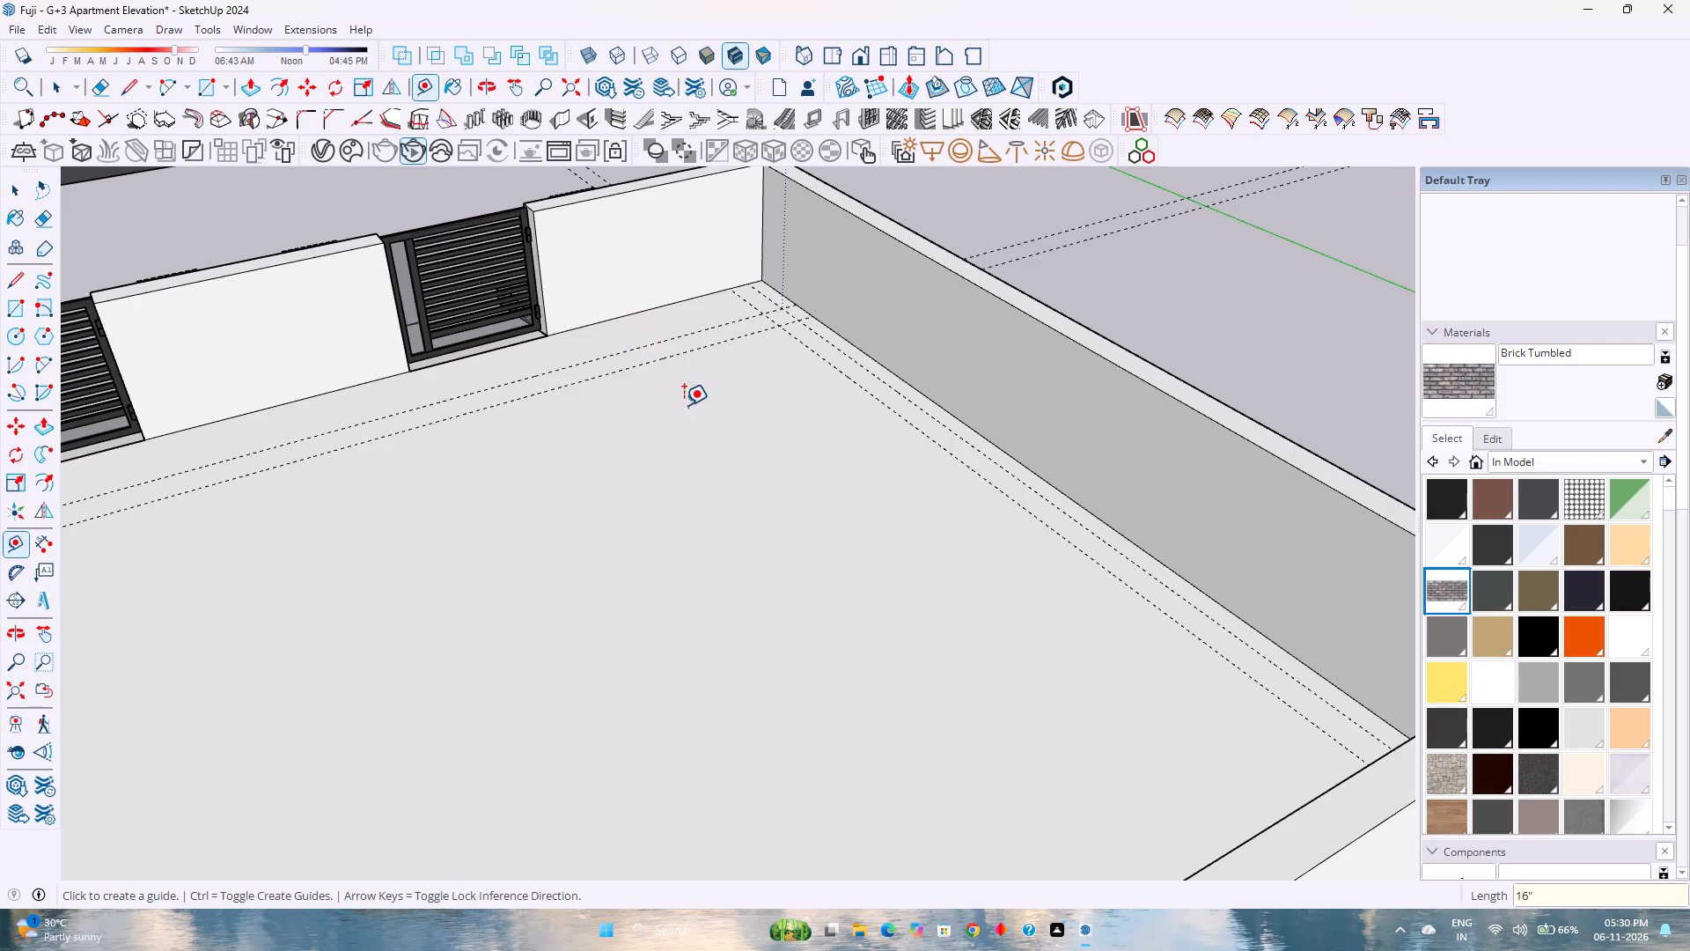
# Draw a 1' by 1' 4" rectangle between the crossing guides at the gate-side corner of the parking floor.
pyautogui.scroll(8, 775, 297)
pyautogui.moveTo(734, 323); pyautogui.dragTo(805, 473, button='middle')
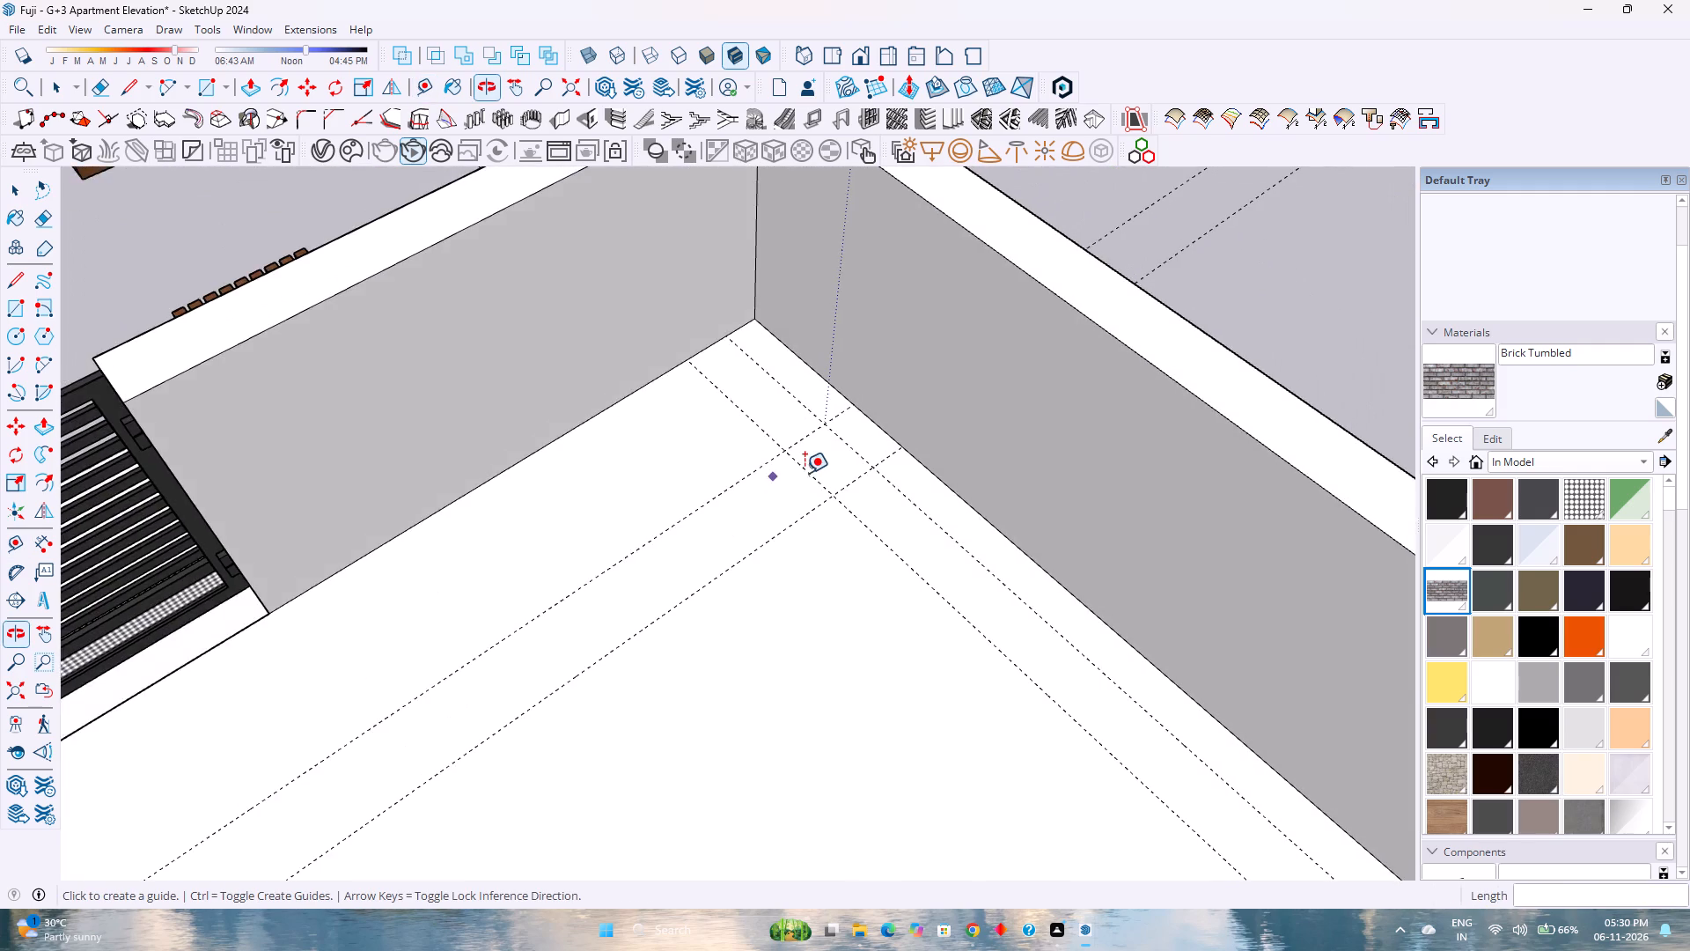
pyautogui.scroll(-3, 802, 469)
pyautogui.press('r')
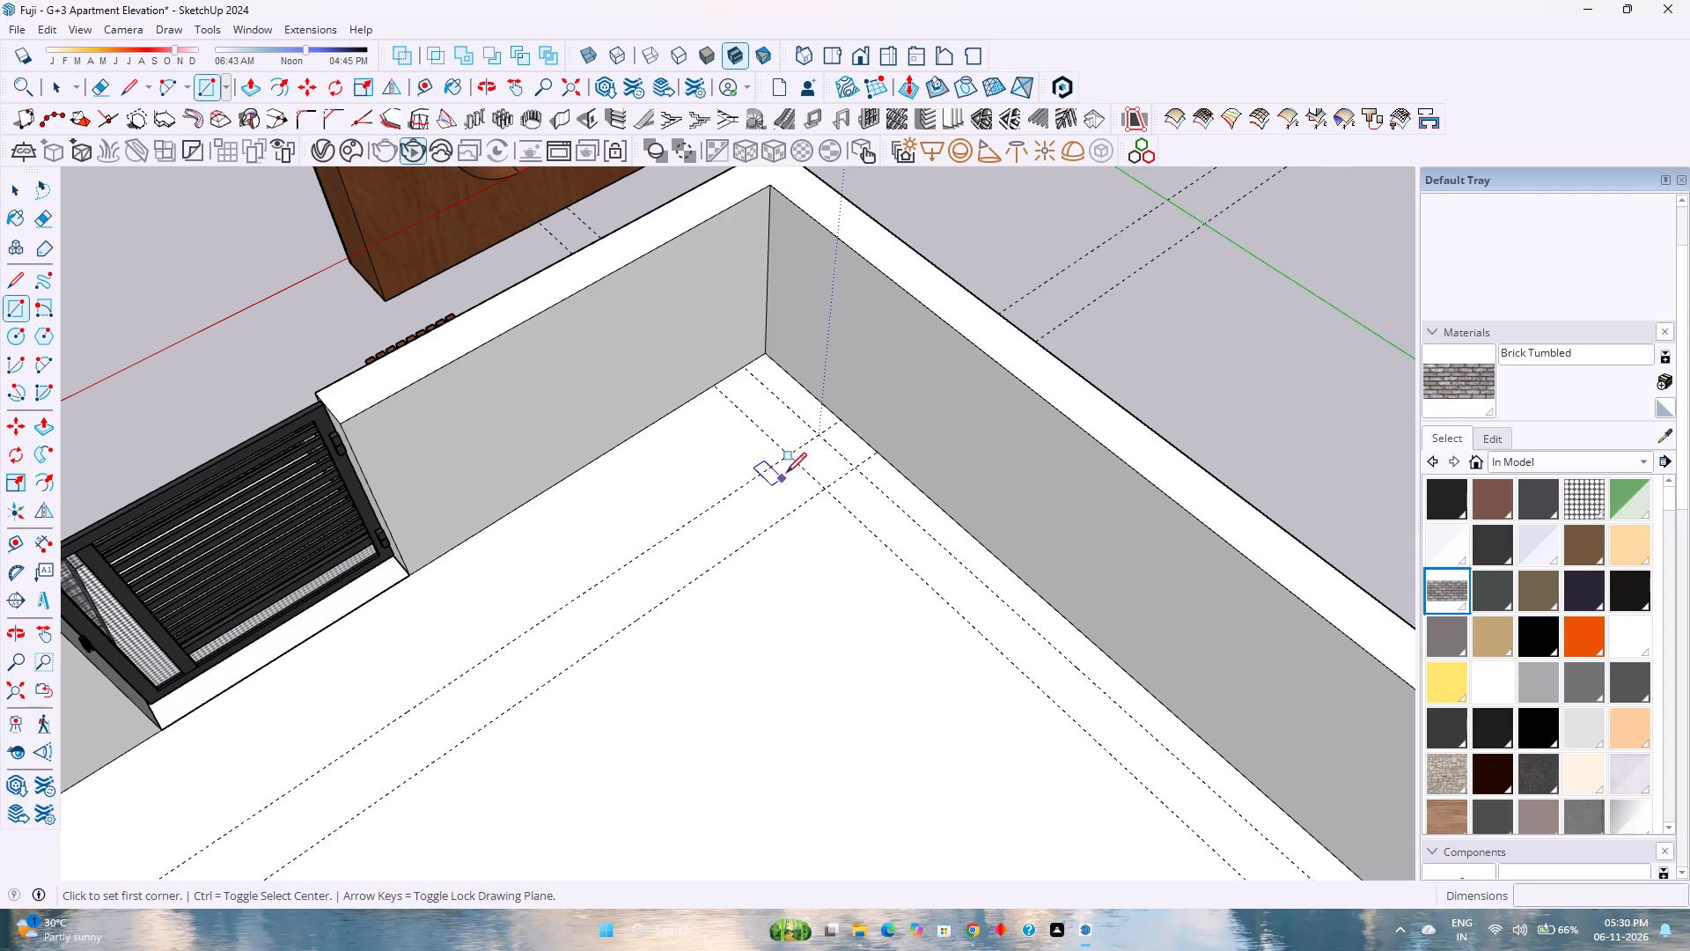
pyautogui.click(791, 449)
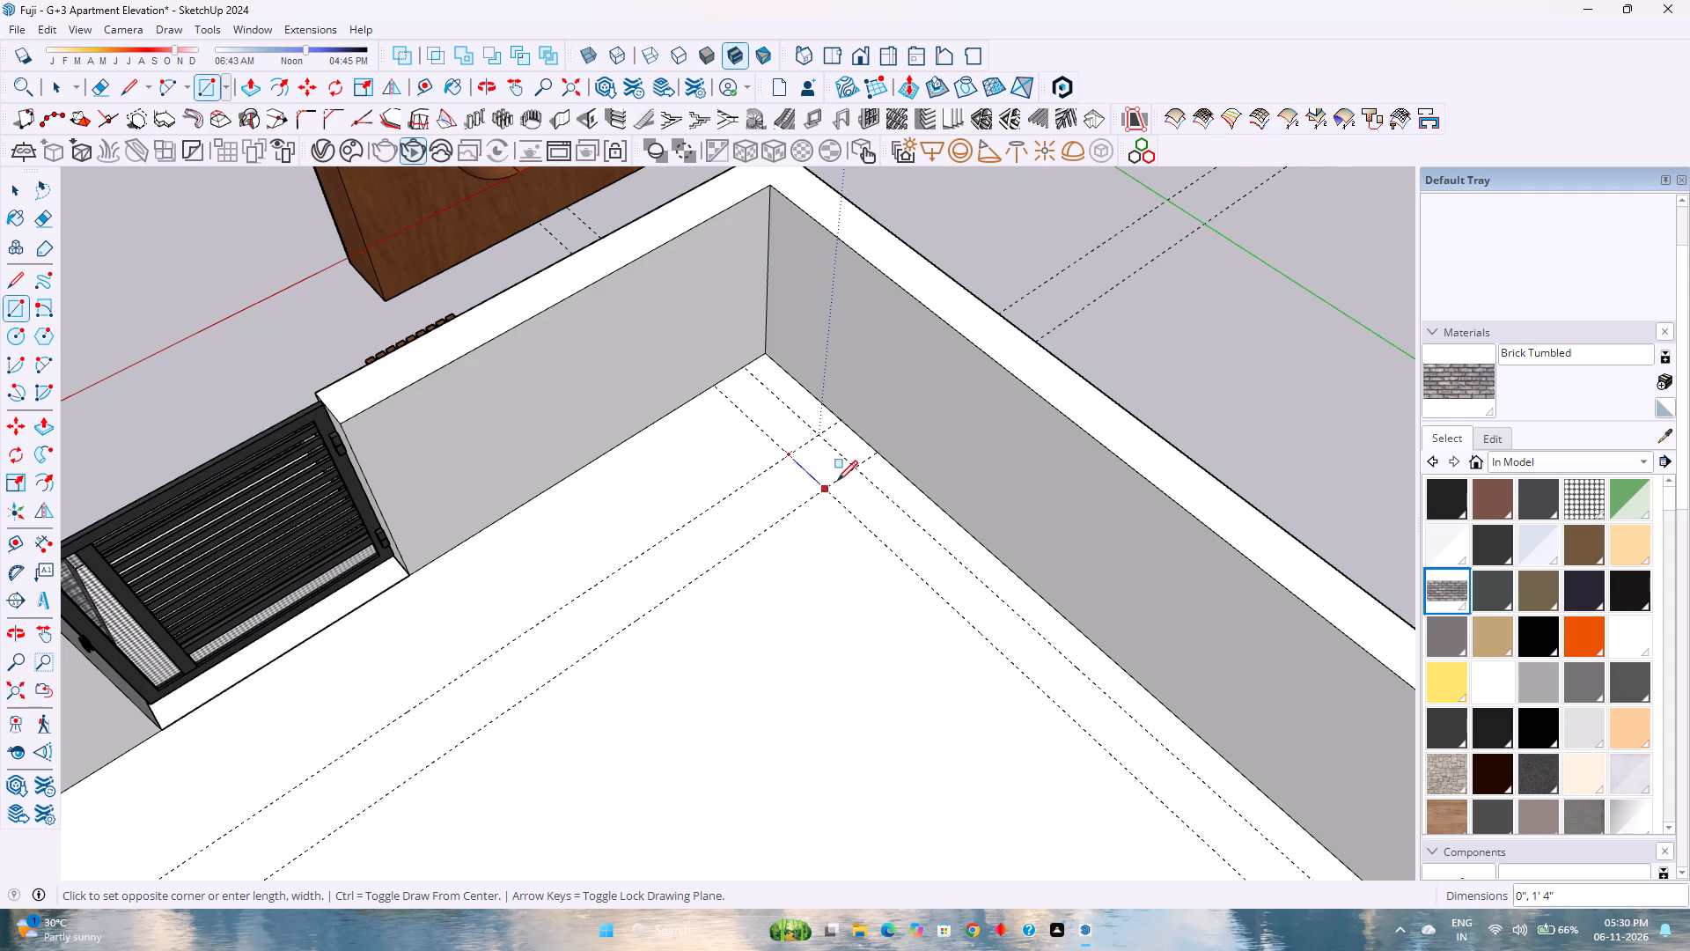
pyautogui.click(859, 470)
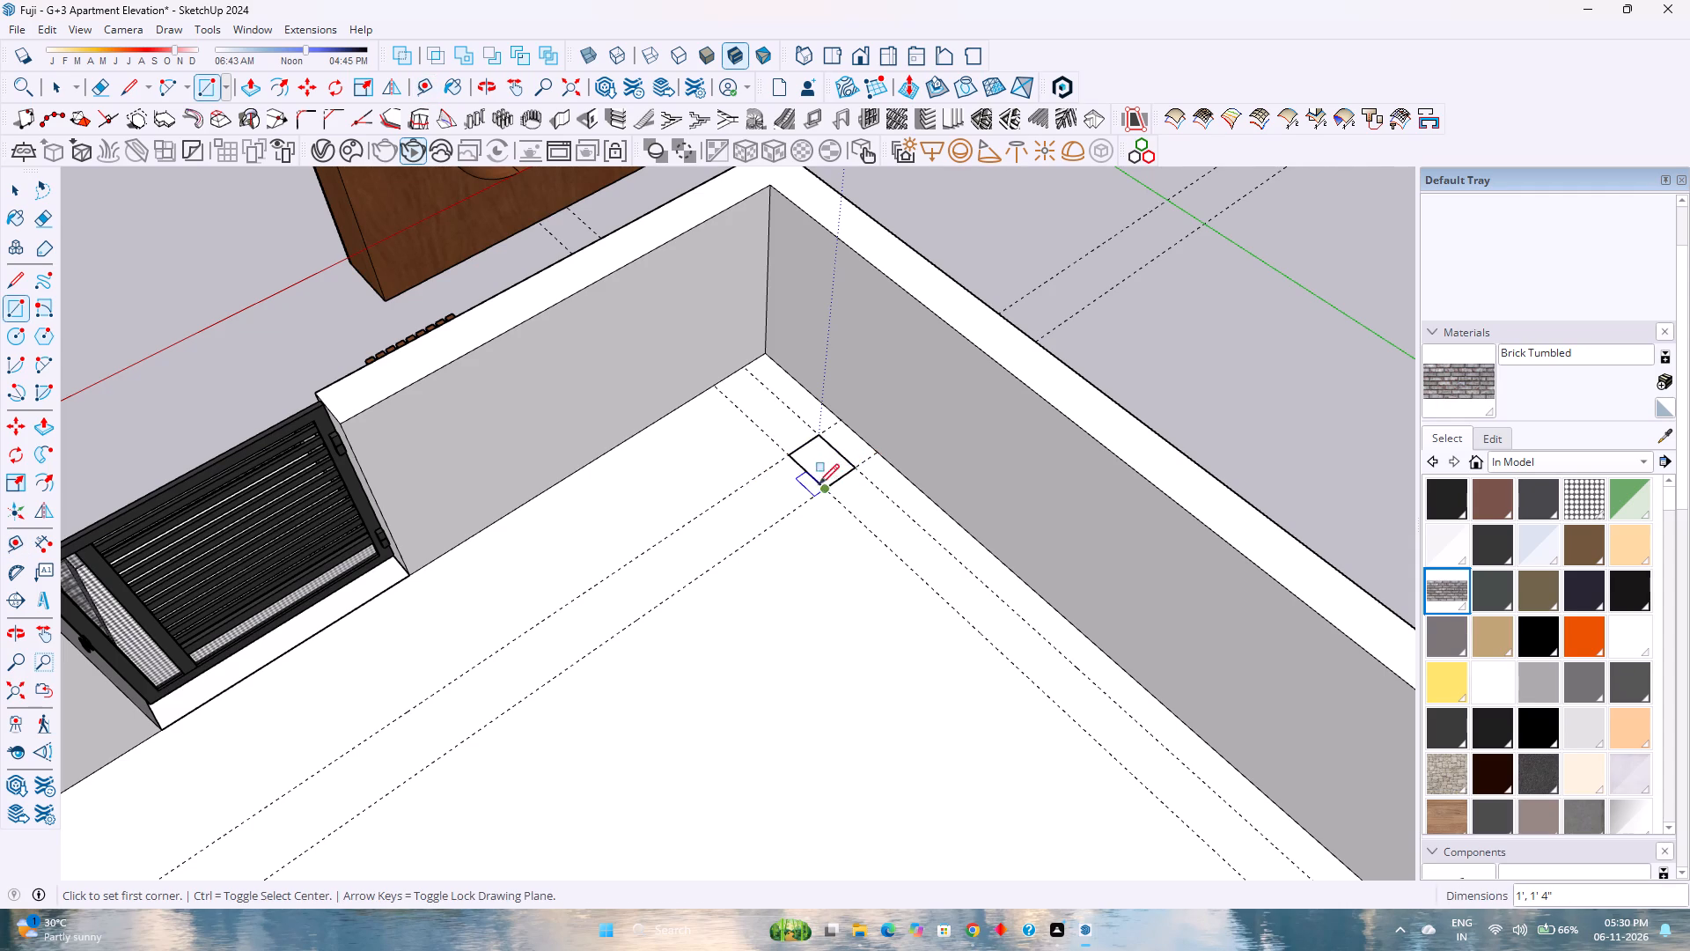
# Make the corner rectangle and its edges a component with the definition name 5.
pyautogui.press('space')
pyautogui.doubleClick(817, 464)
pyautogui.rightClick(817, 464)
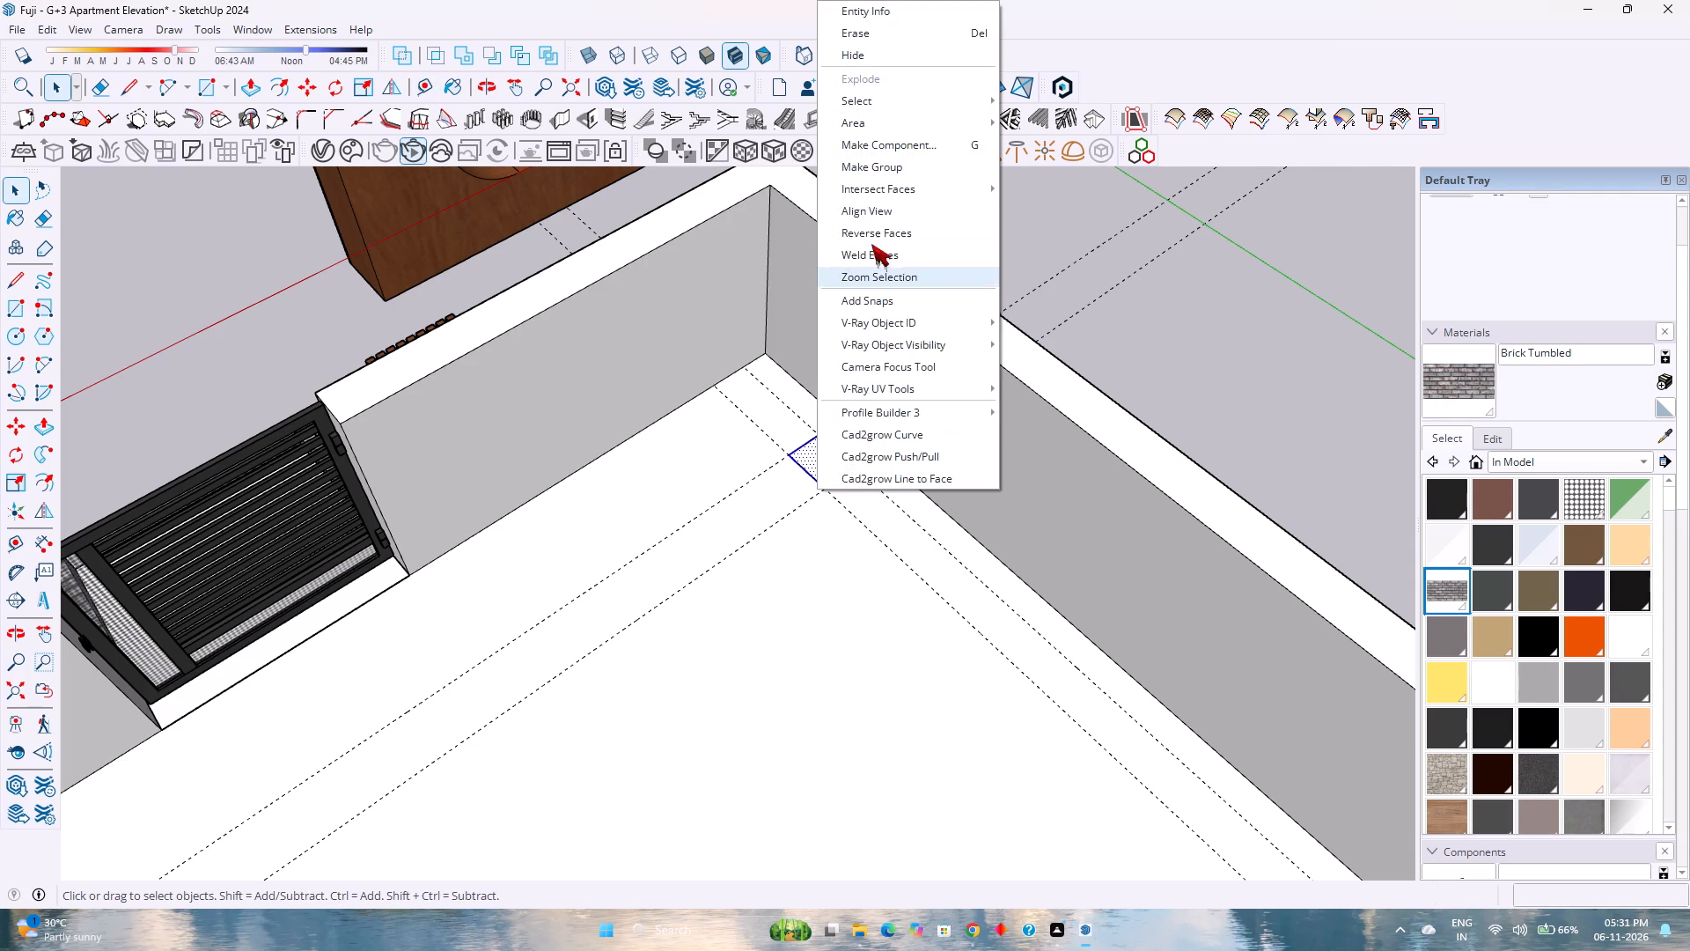
pyautogui.click(890, 151)
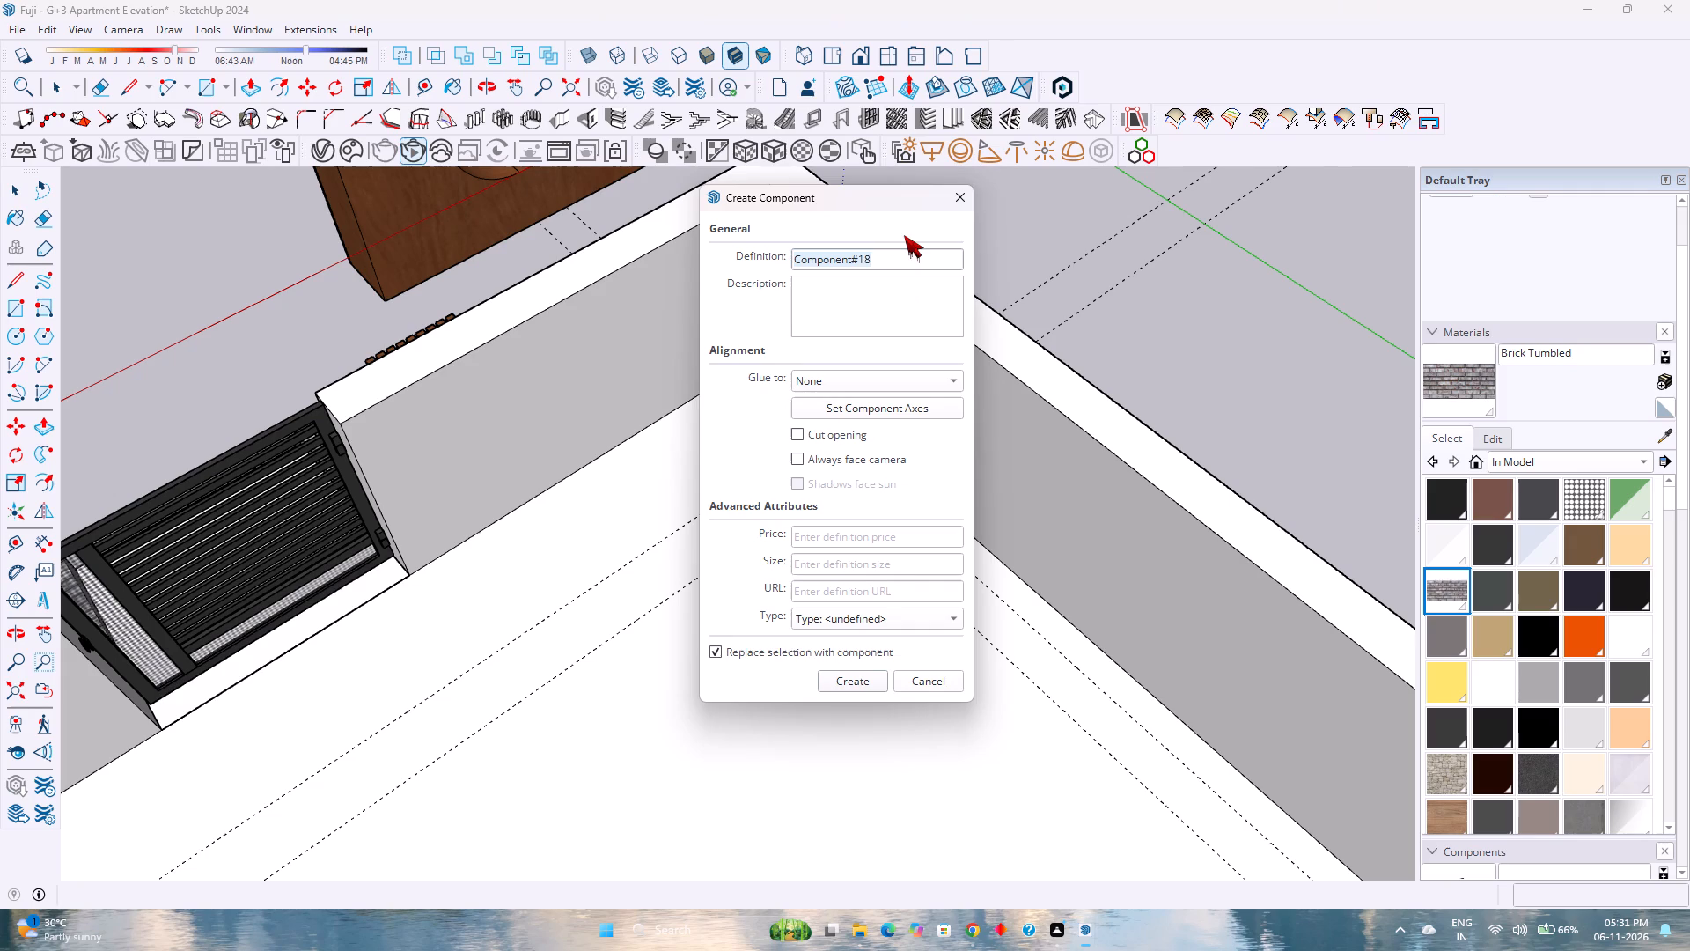
pyautogui.press('5')
pyautogui.press('Return')
# Copy component 5 along the side-wall guides to the guide crossing at the rear corner of the parking floor.
pyautogui.scroll(-4, 557, 464)
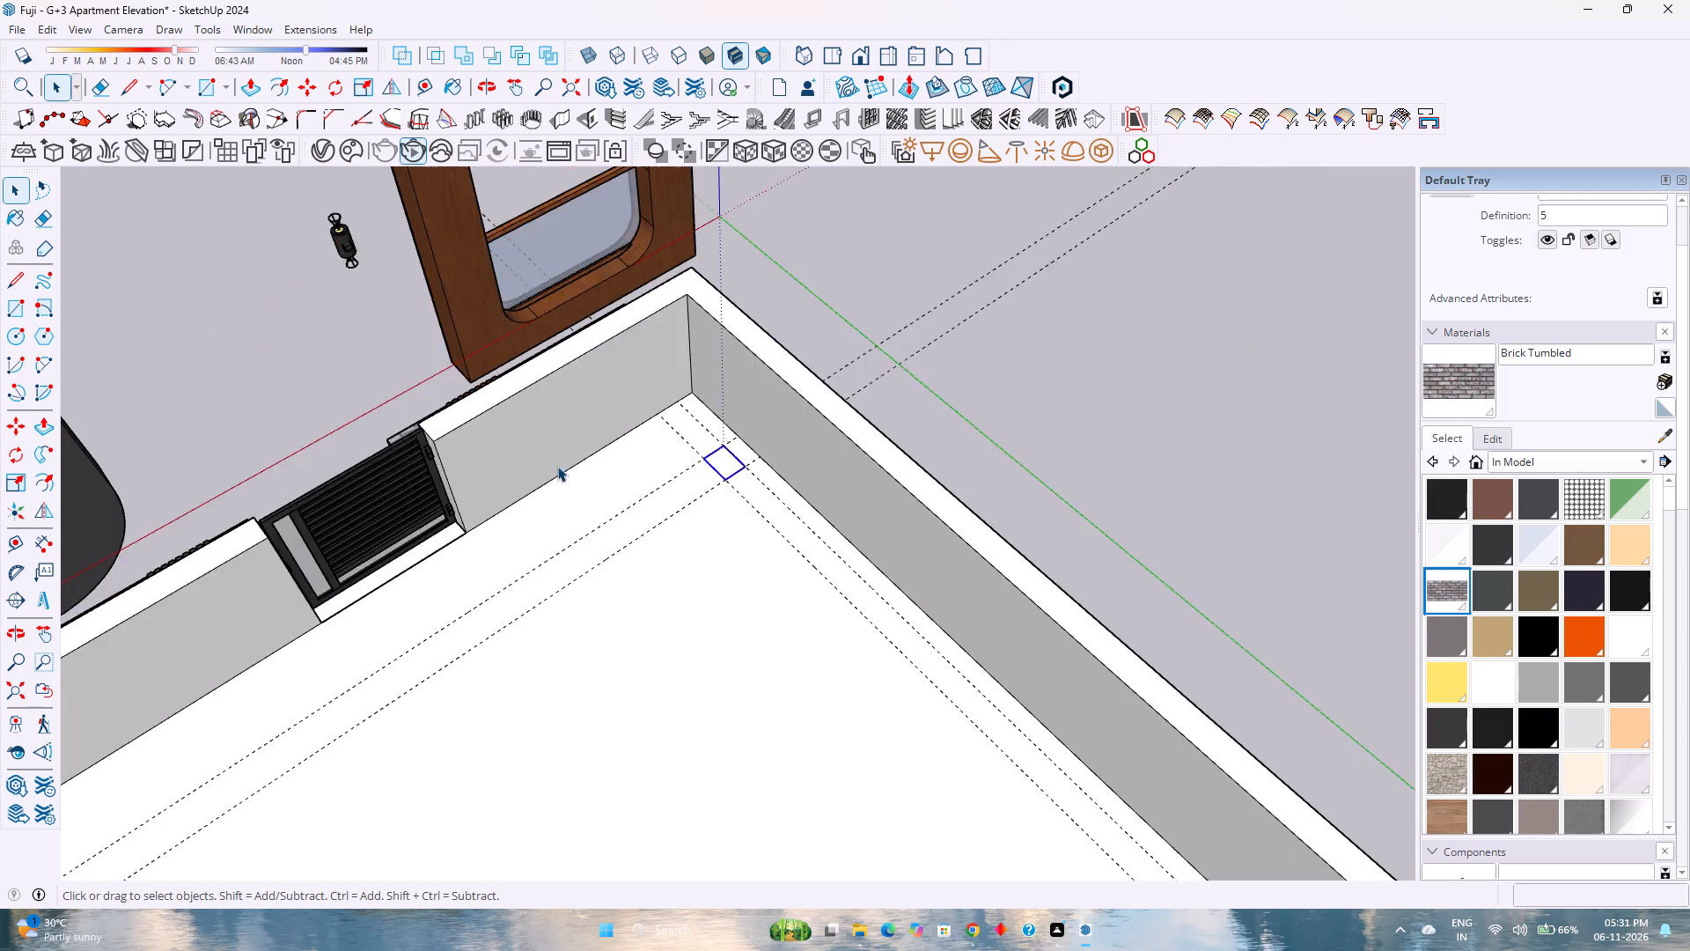
pyautogui.scroll(-6, 557, 466)
pyautogui.click(19, 699)
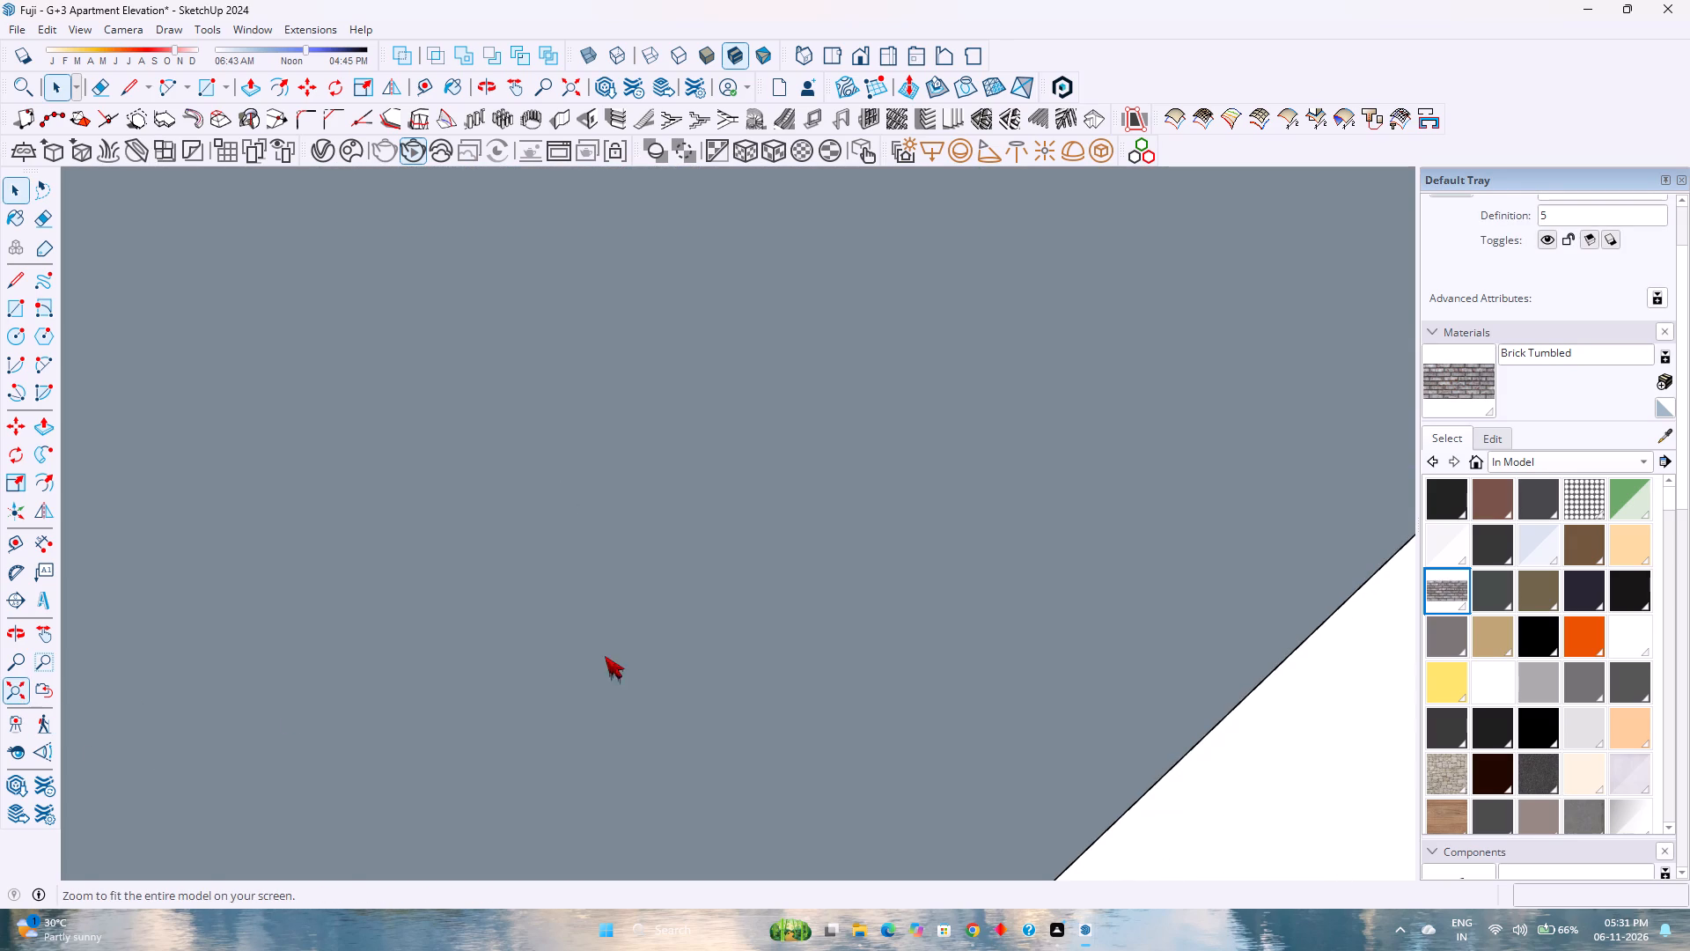
pyautogui.moveTo(827, 654); pyautogui.dragTo(692, 602, button='middle')
pyautogui.middleClick(692, 602)
pyautogui.scroll(7, 892, 608)
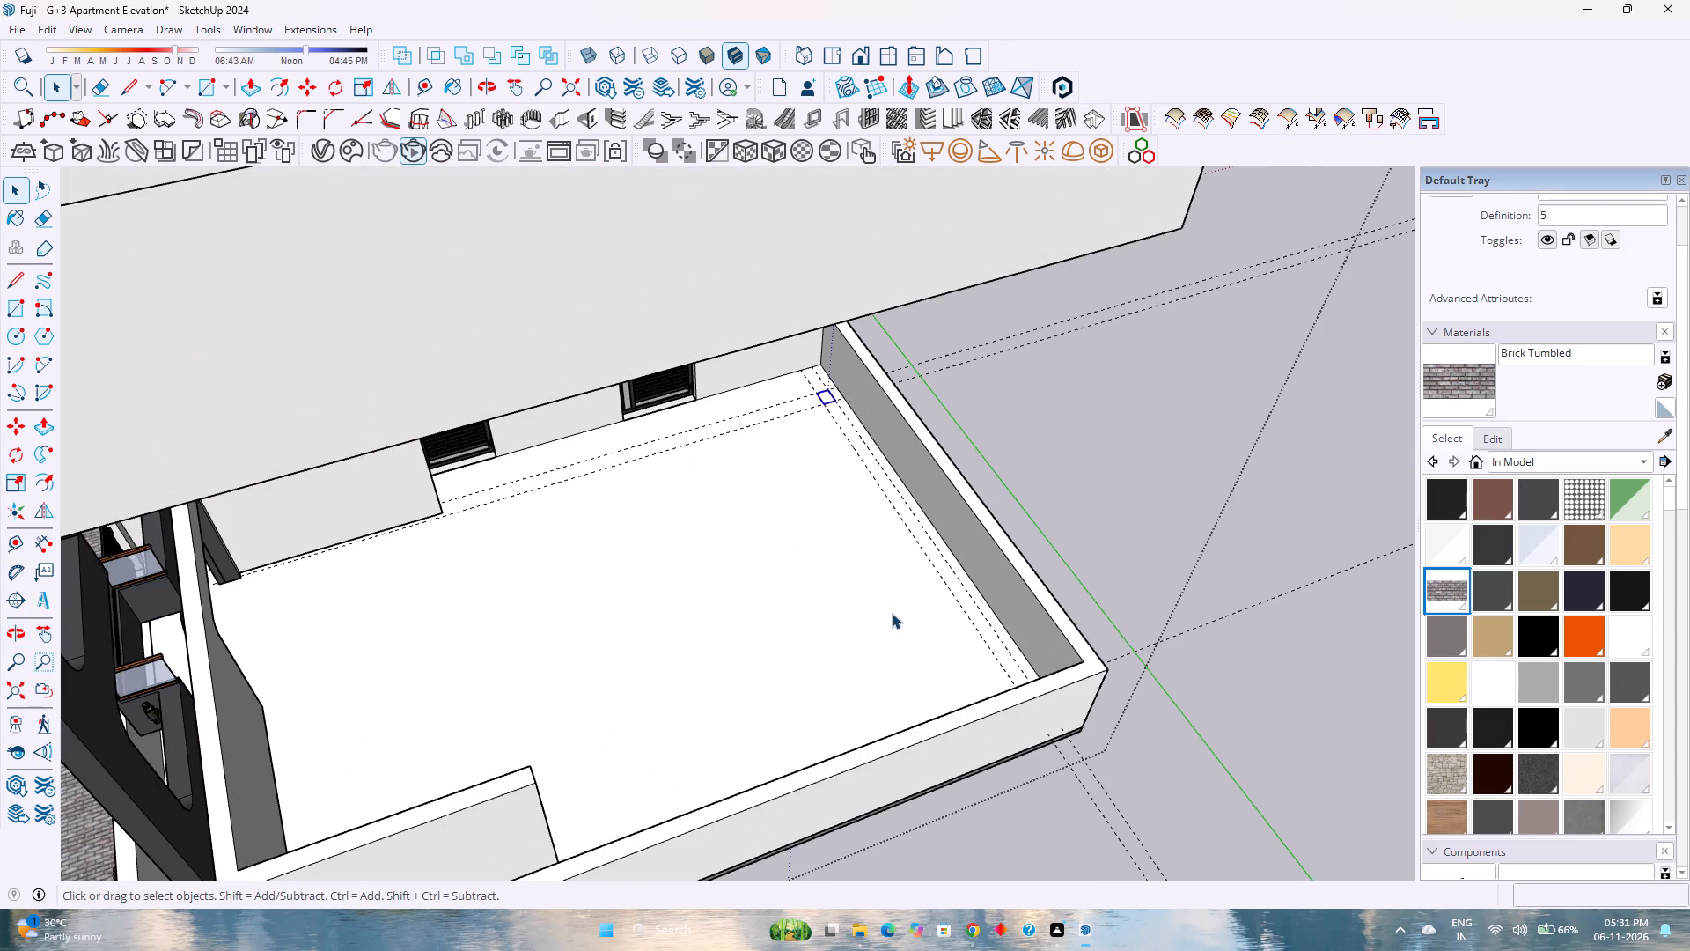
pyautogui.scroll(5, 855, 506)
pyautogui.middleClick(855, 505)
pyautogui.moveTo(859, 505); pyautogui.dragTo(951, 511, button='middle')
pyautogui.middleClick(951, 511)
pyautogui.press('m')
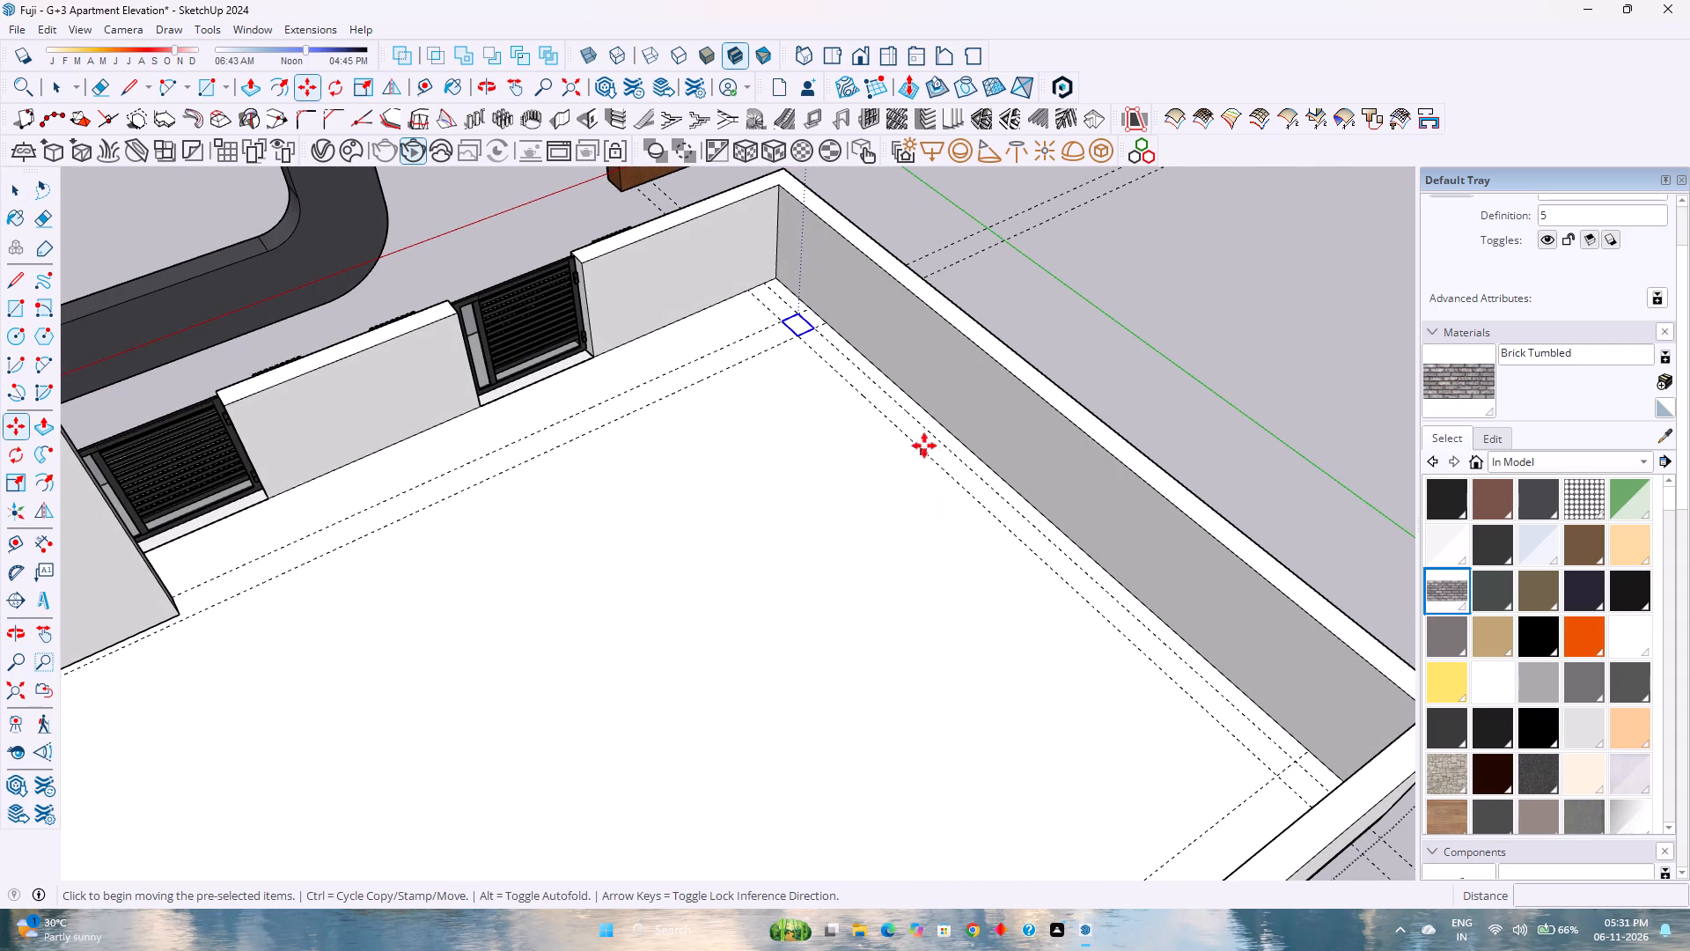
pyautogui.click(815, 333)
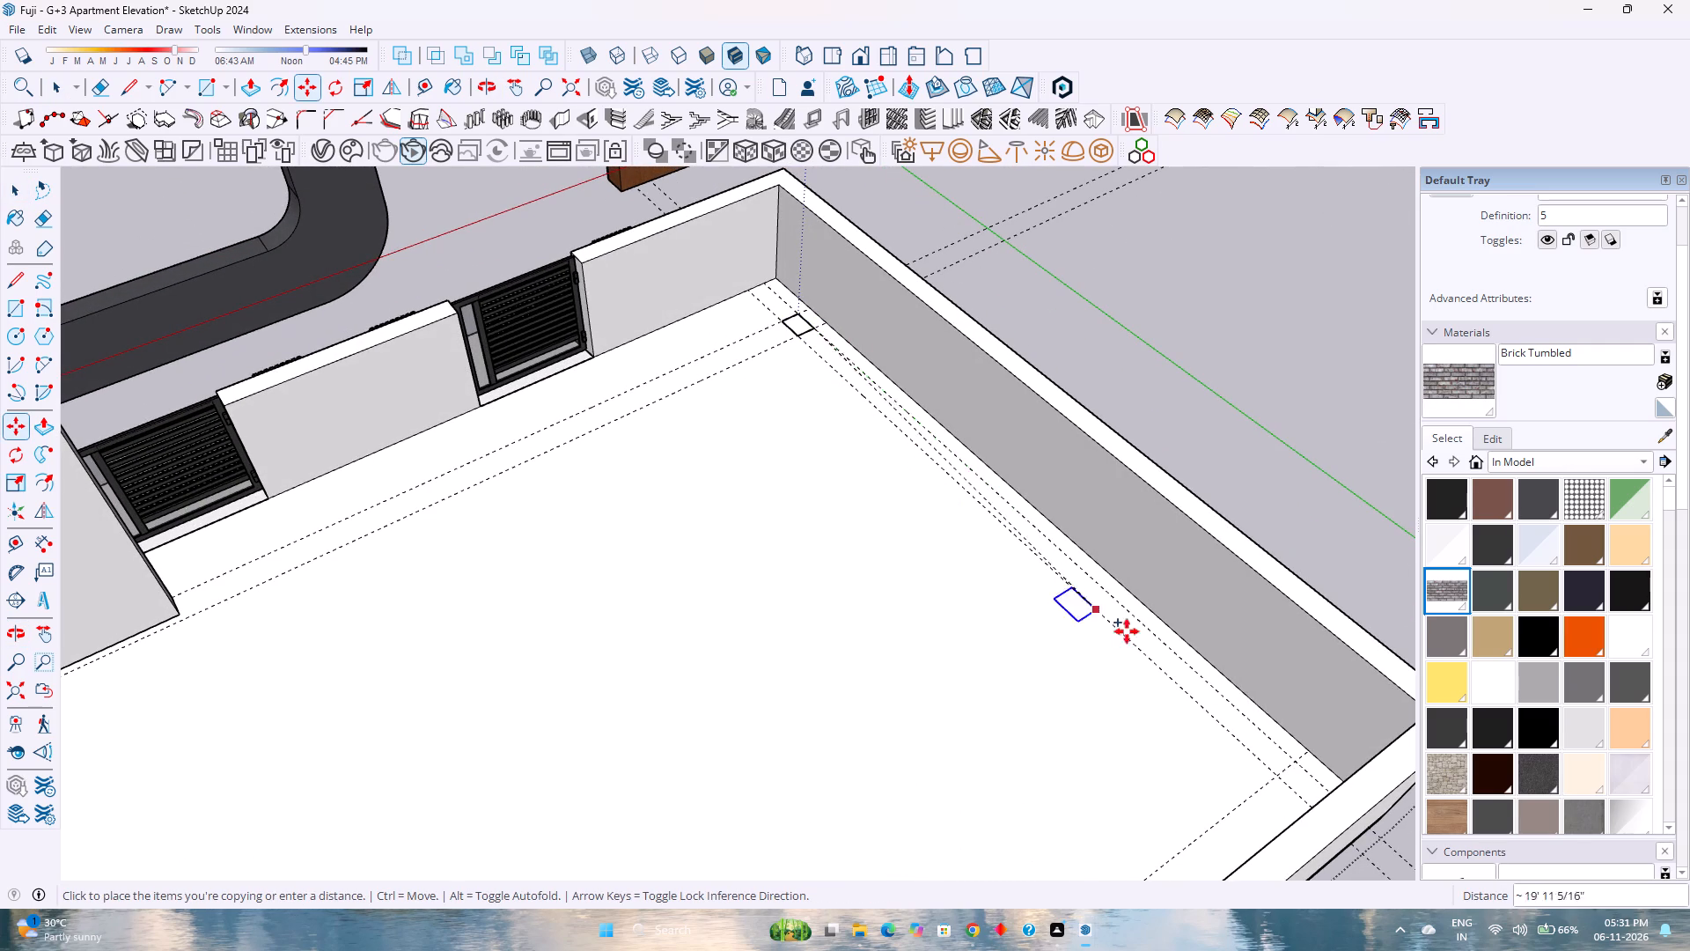
pyautogui.click(1291, 762)
# Copy both corner column outlines and their connecting guide 20' along the gate-side guides, dividing the distance into 2 equal bays.
pyautogui.scroll(-3, 1097, 682)
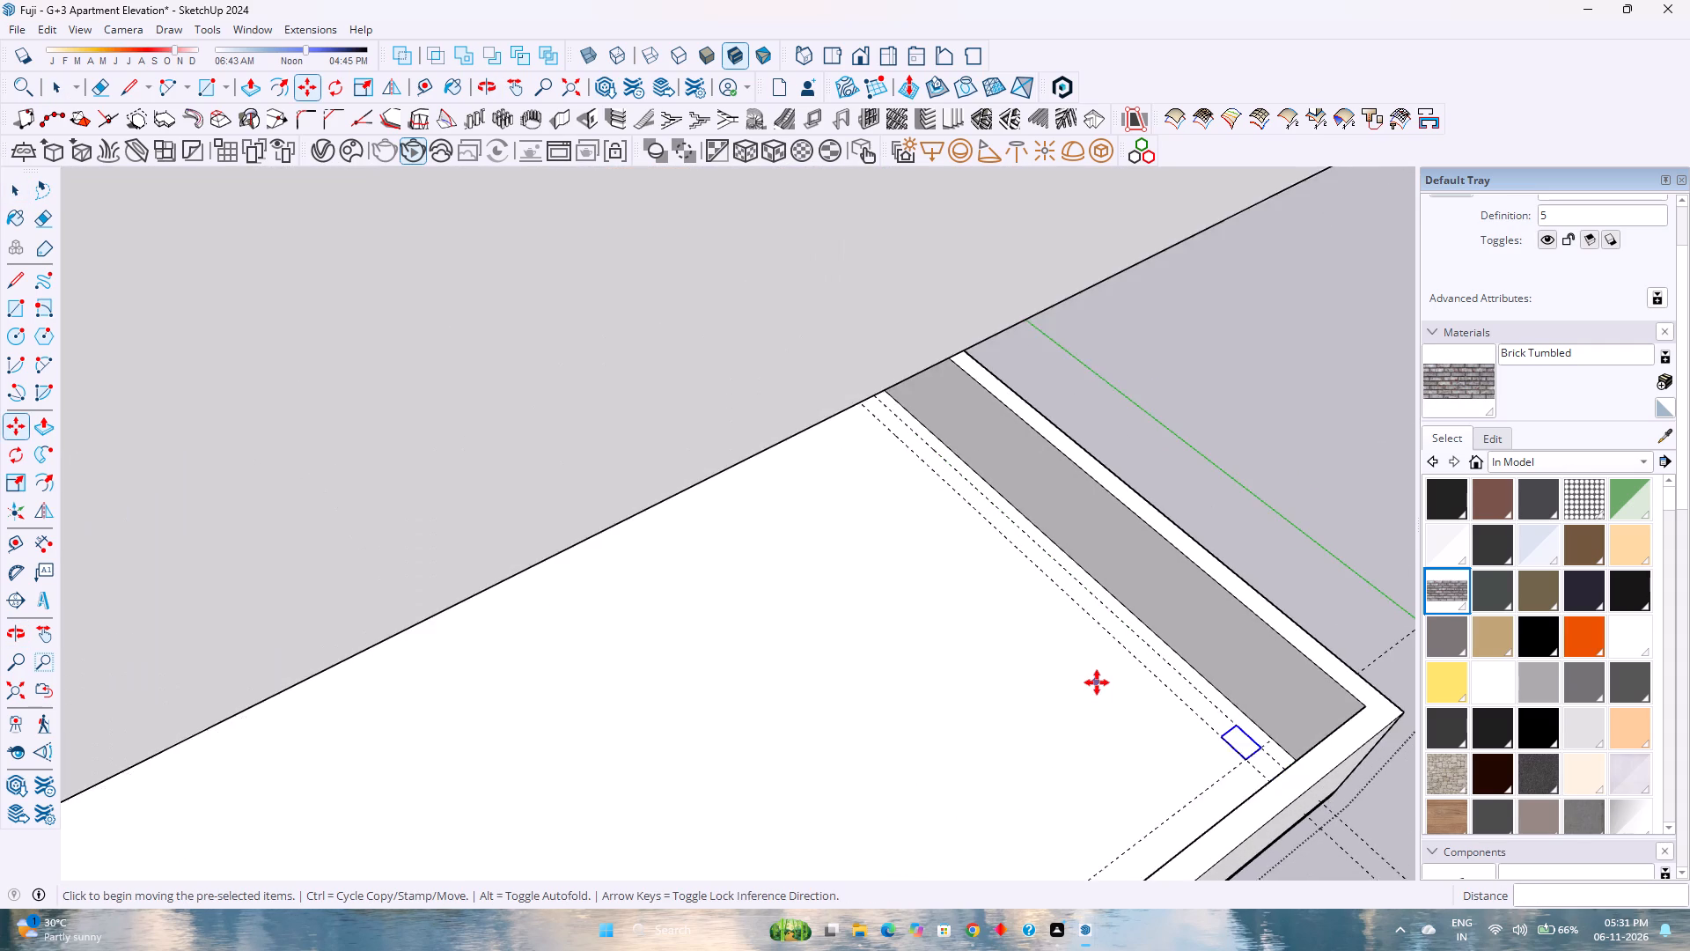
pyautogui.scroll(-3, 1096, 680)
pyautogui.keyDown('shift'); pyautogui.moveTo(1070, 667); pyautogui.dragTo(1063, 659, button='middle'); pyautogui.keyUp('shift')
pyautogui.keyDown('shift'); pyautogui.moveTo(1062, 655); pyautogui.dragTo(1032, 508, button='middle'); pyautogui.keyUp('shift')
pyautogui.scroll(2, 1025, 508)
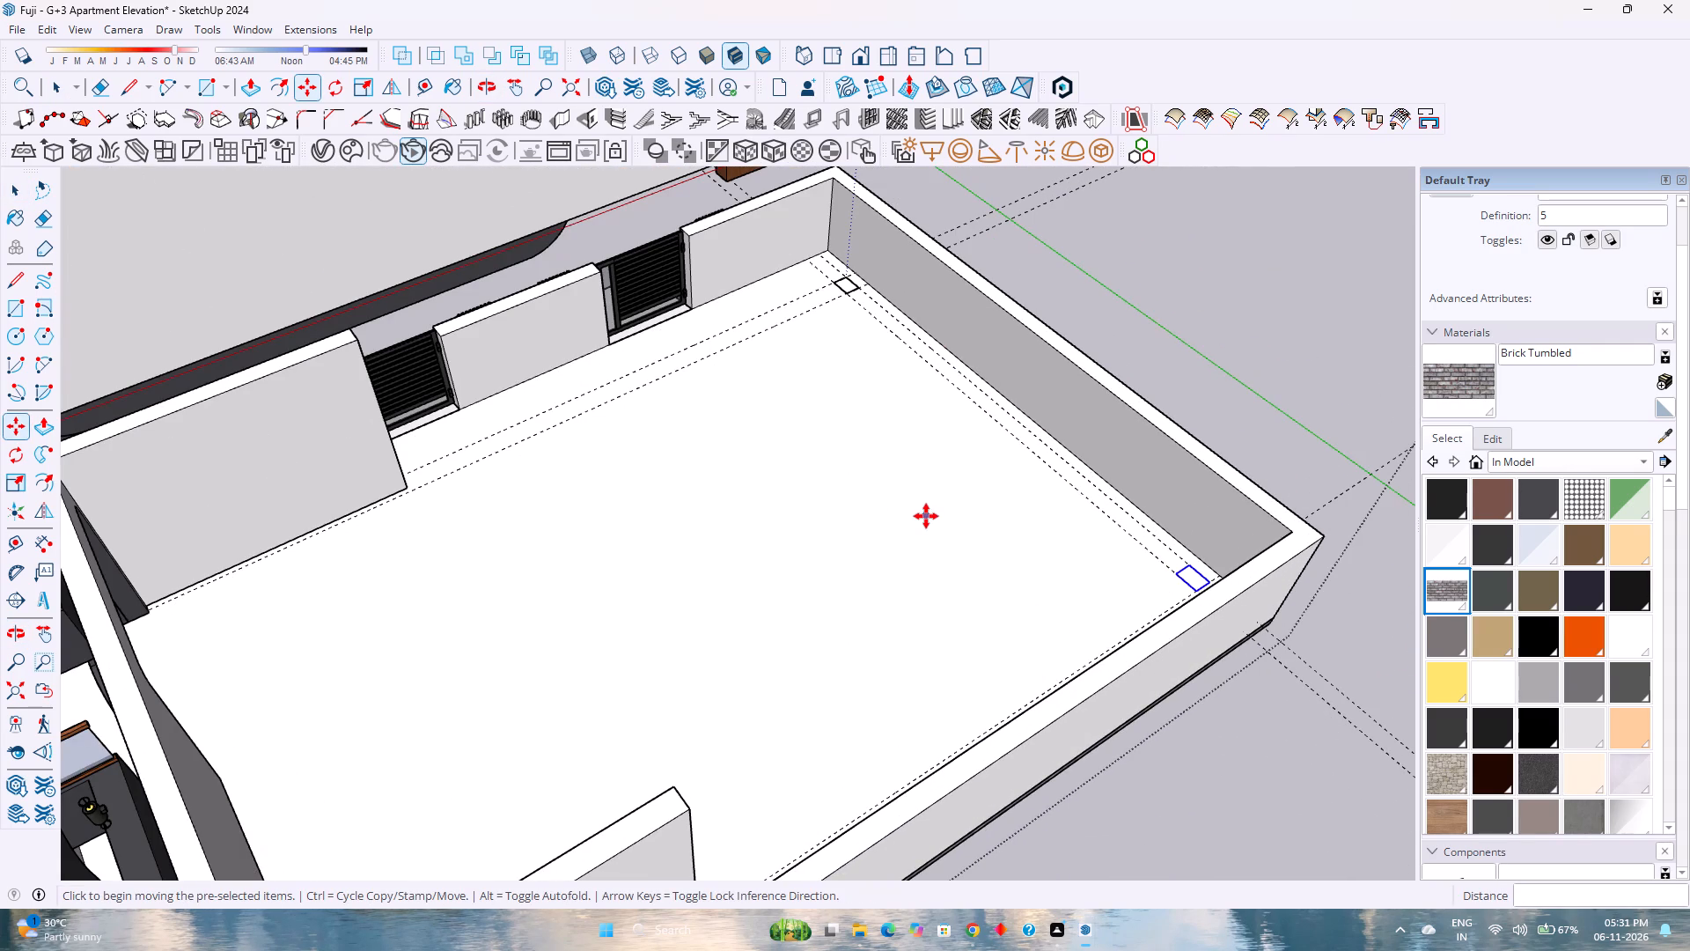
pyautogui.press('space')
pyautogui.scroll(4, 853, 361)
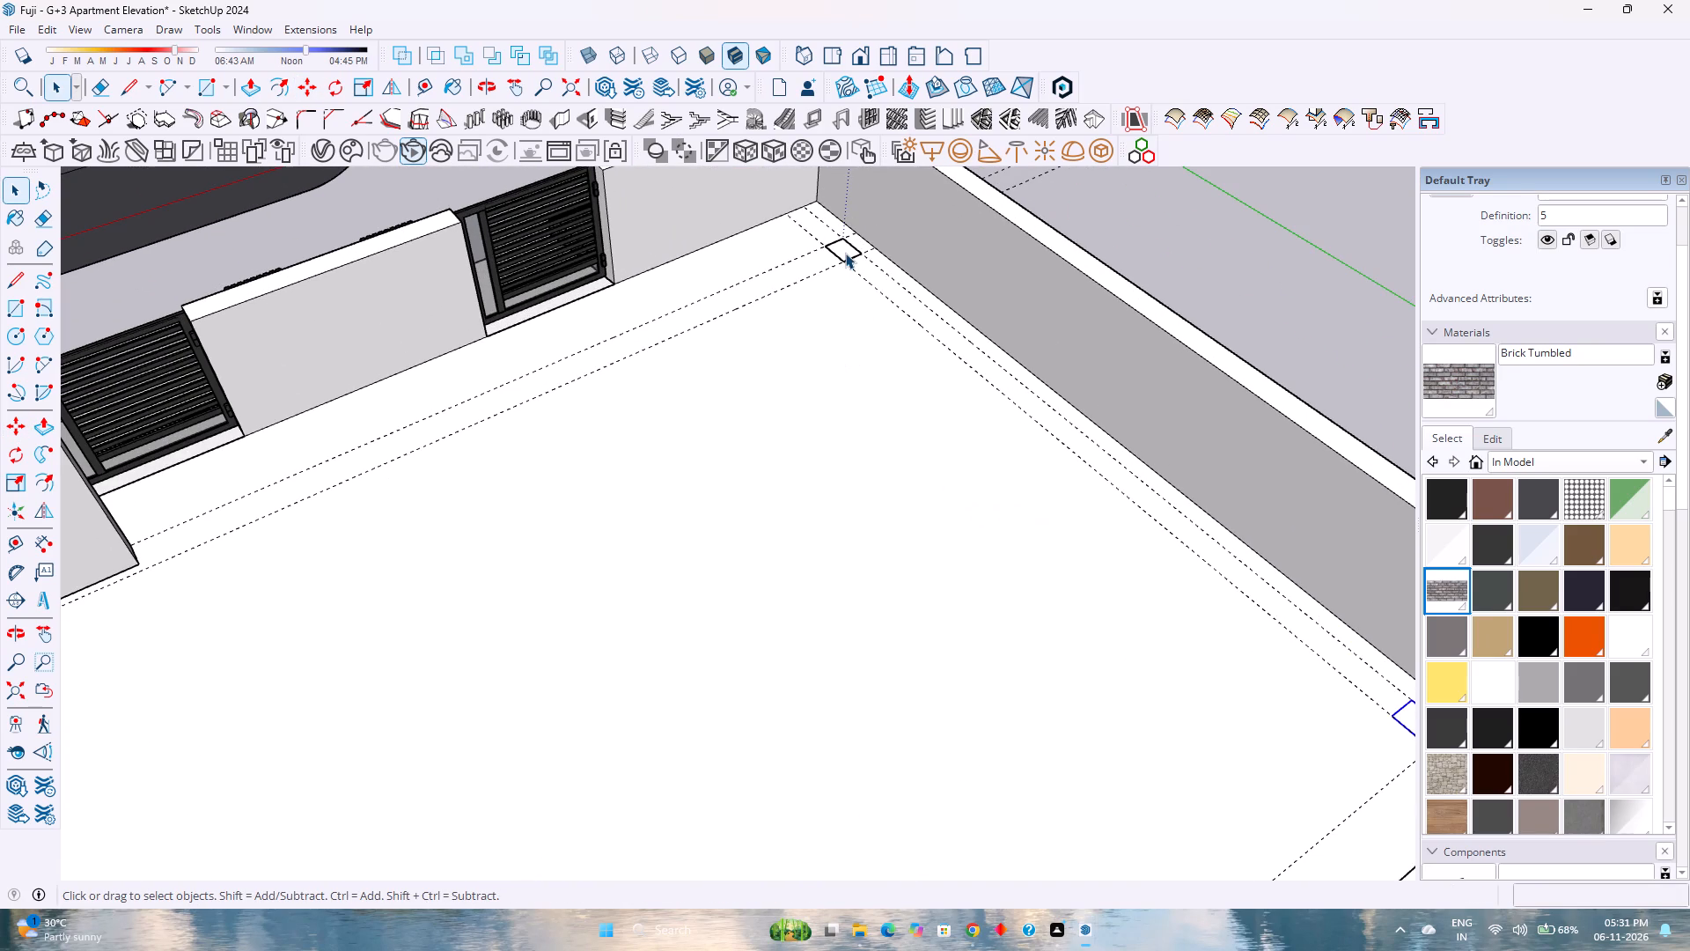
pyautogui.scroll(-2, 845, 253)
pyautogui.keyDown('ctrl'); pyautogui.click(847, 244); pyautogui.keyUp('ctrl')
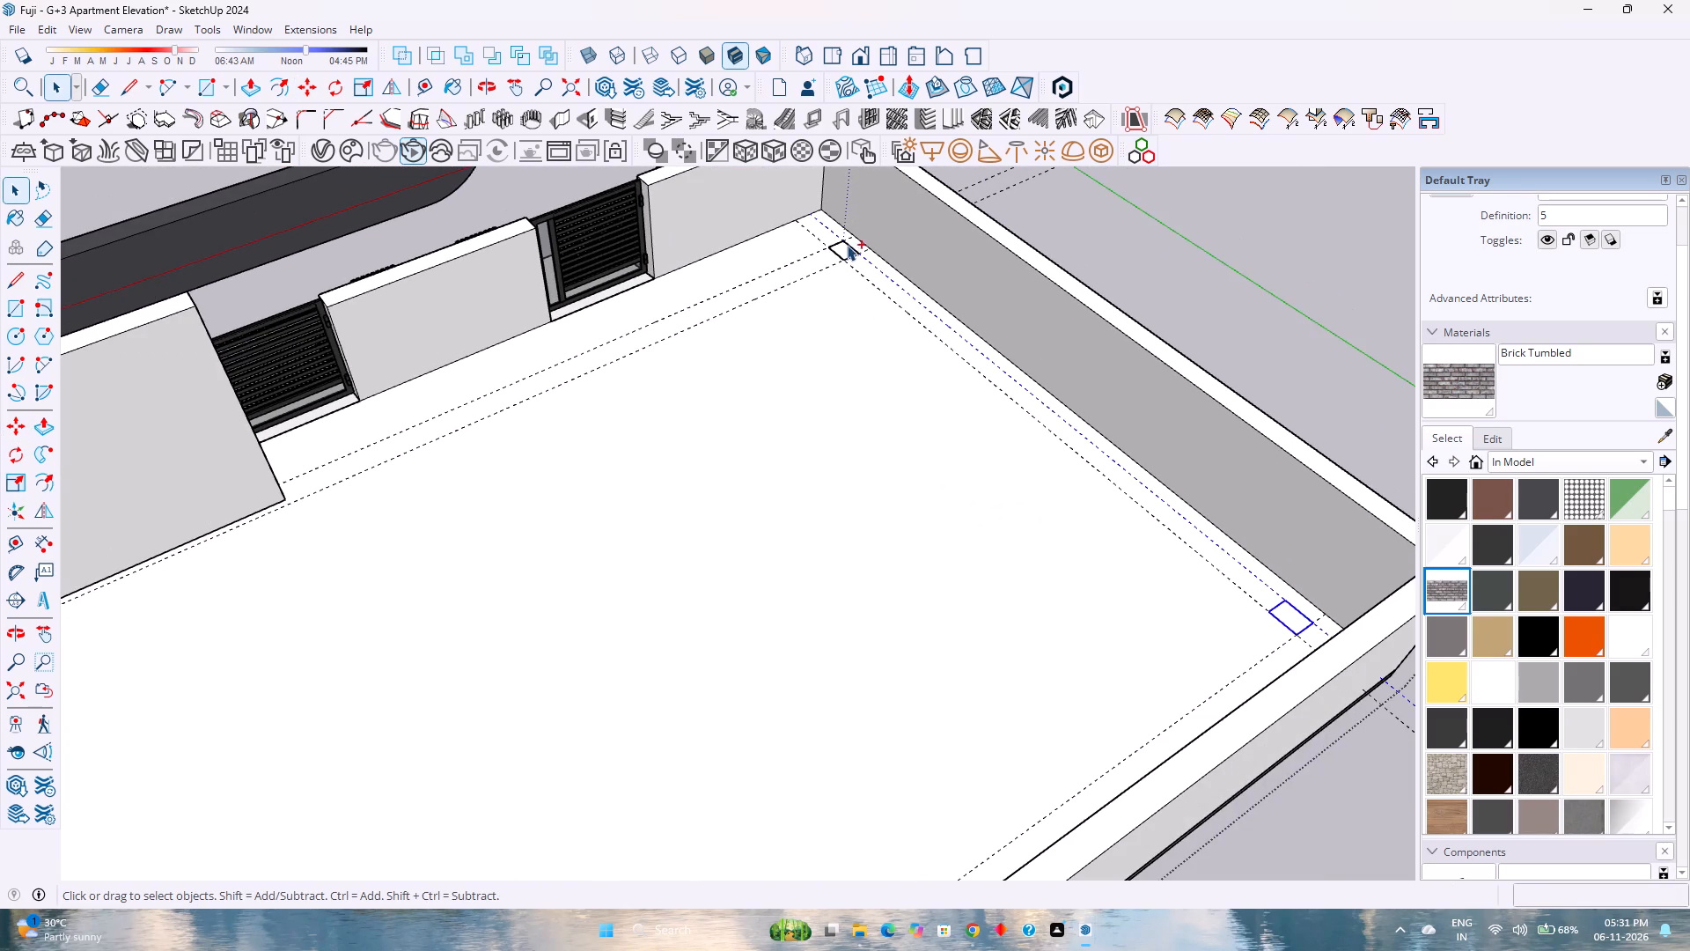
pyautogui.keyDown('ctrl'); pyautogui.click(847, 250); pyautogui.keyUp('ctrl')
pyautogui.press('m')
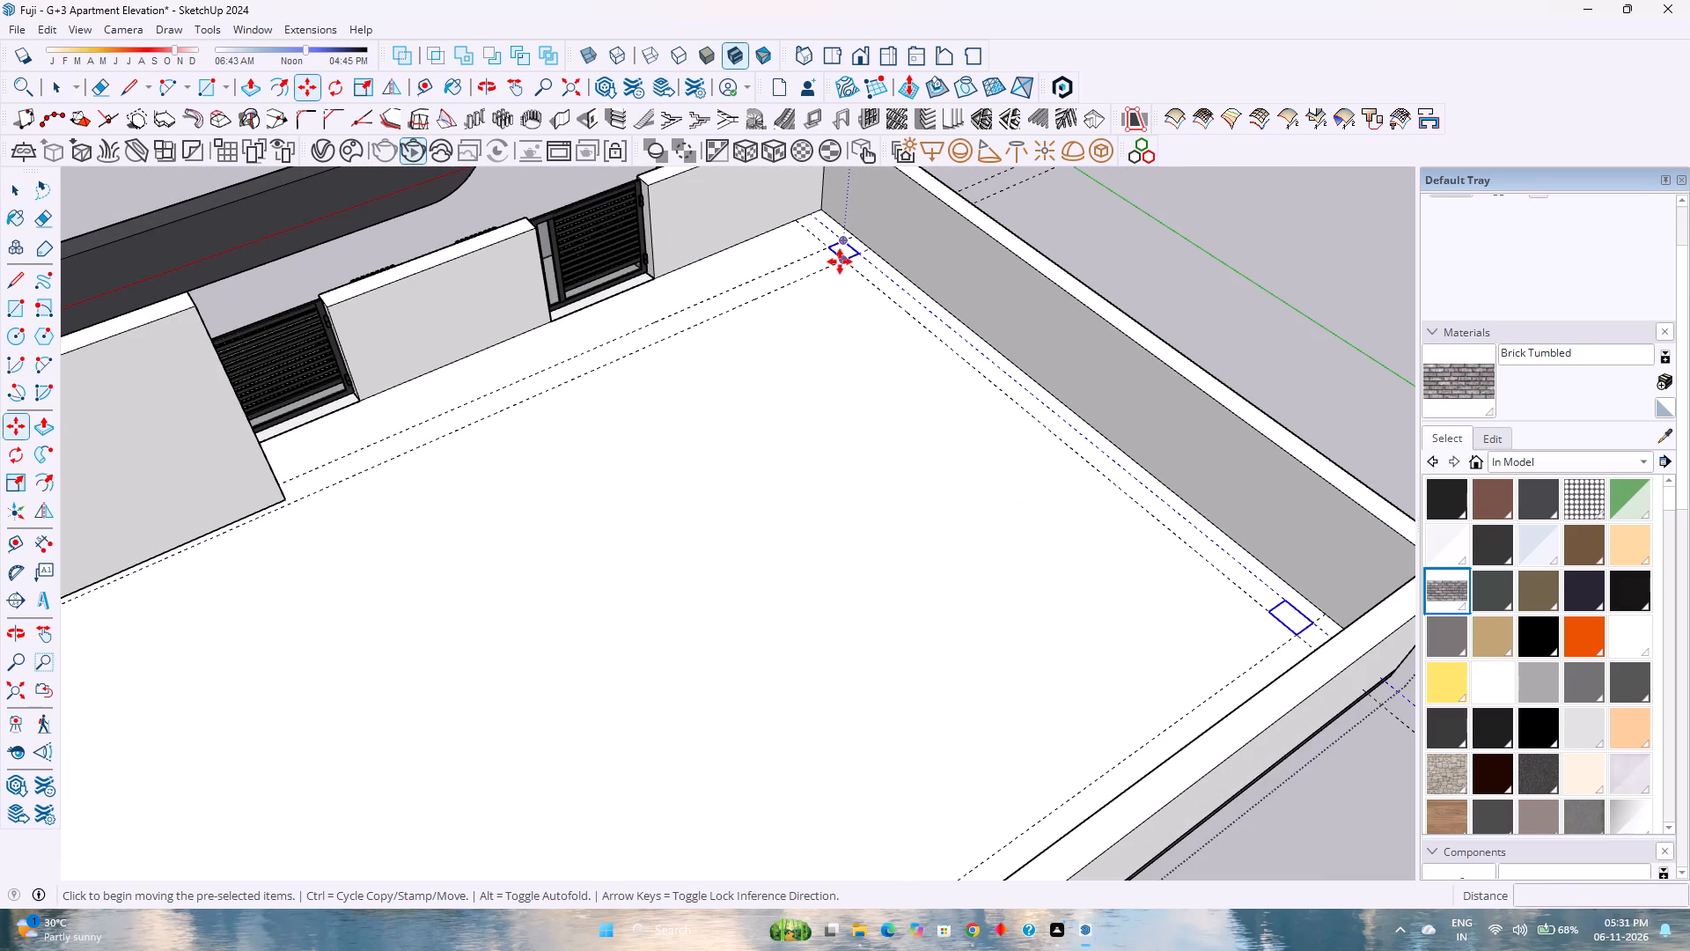
pyautogui.click(840, 262)
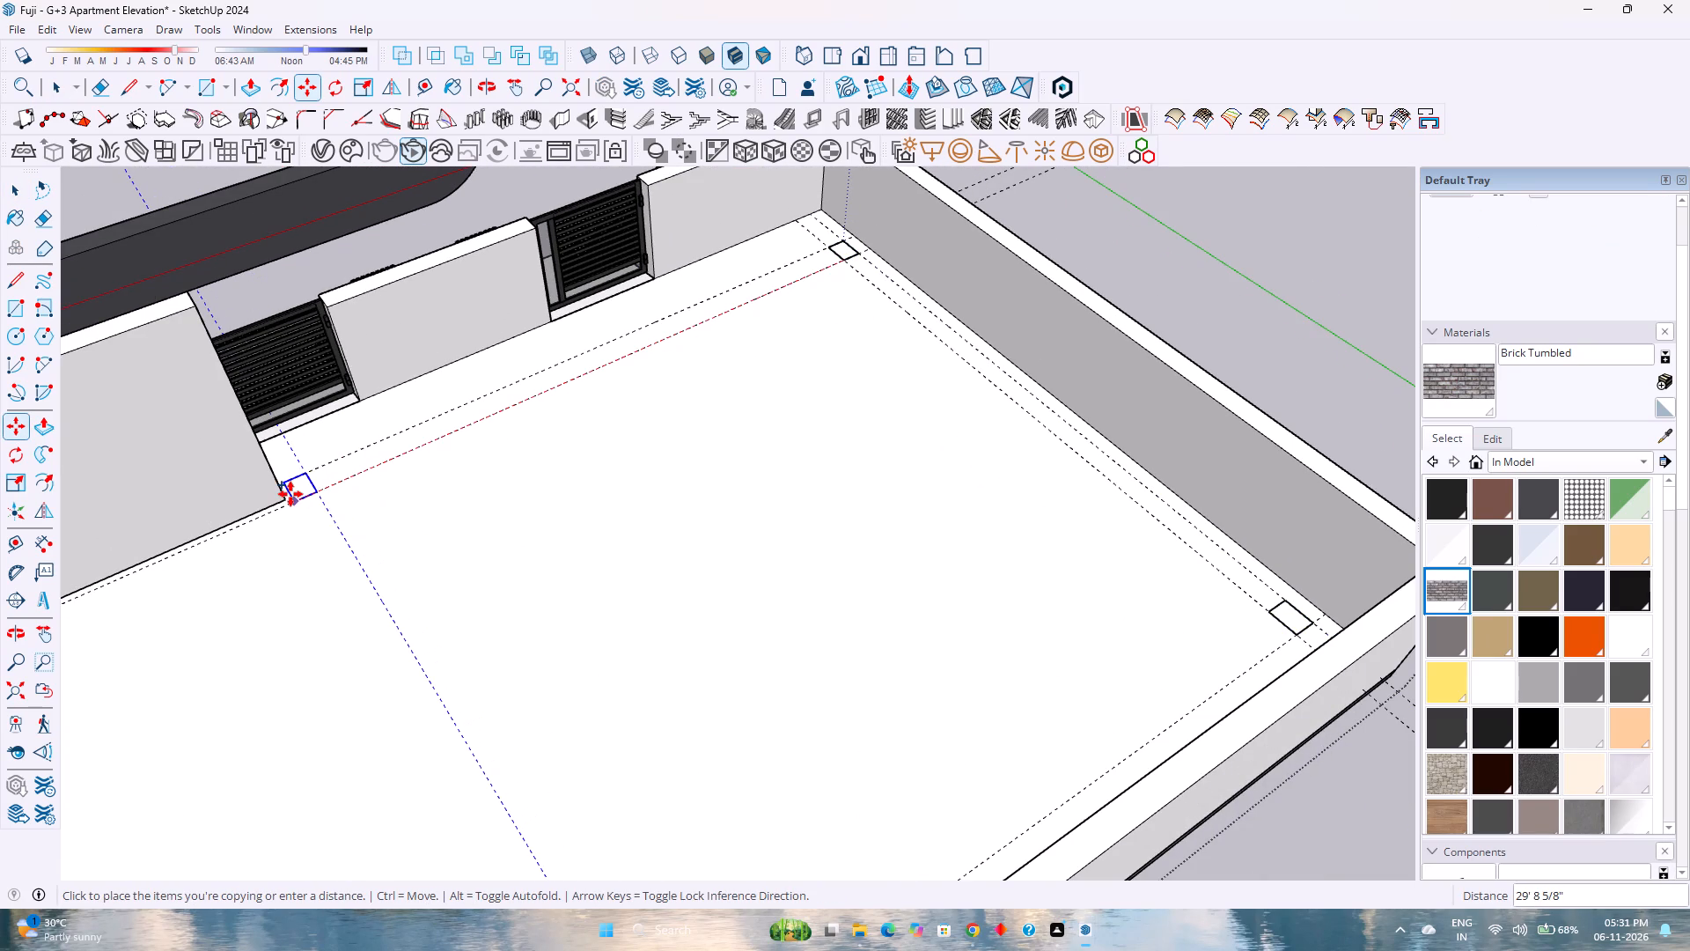
pyautogui.press('Right')
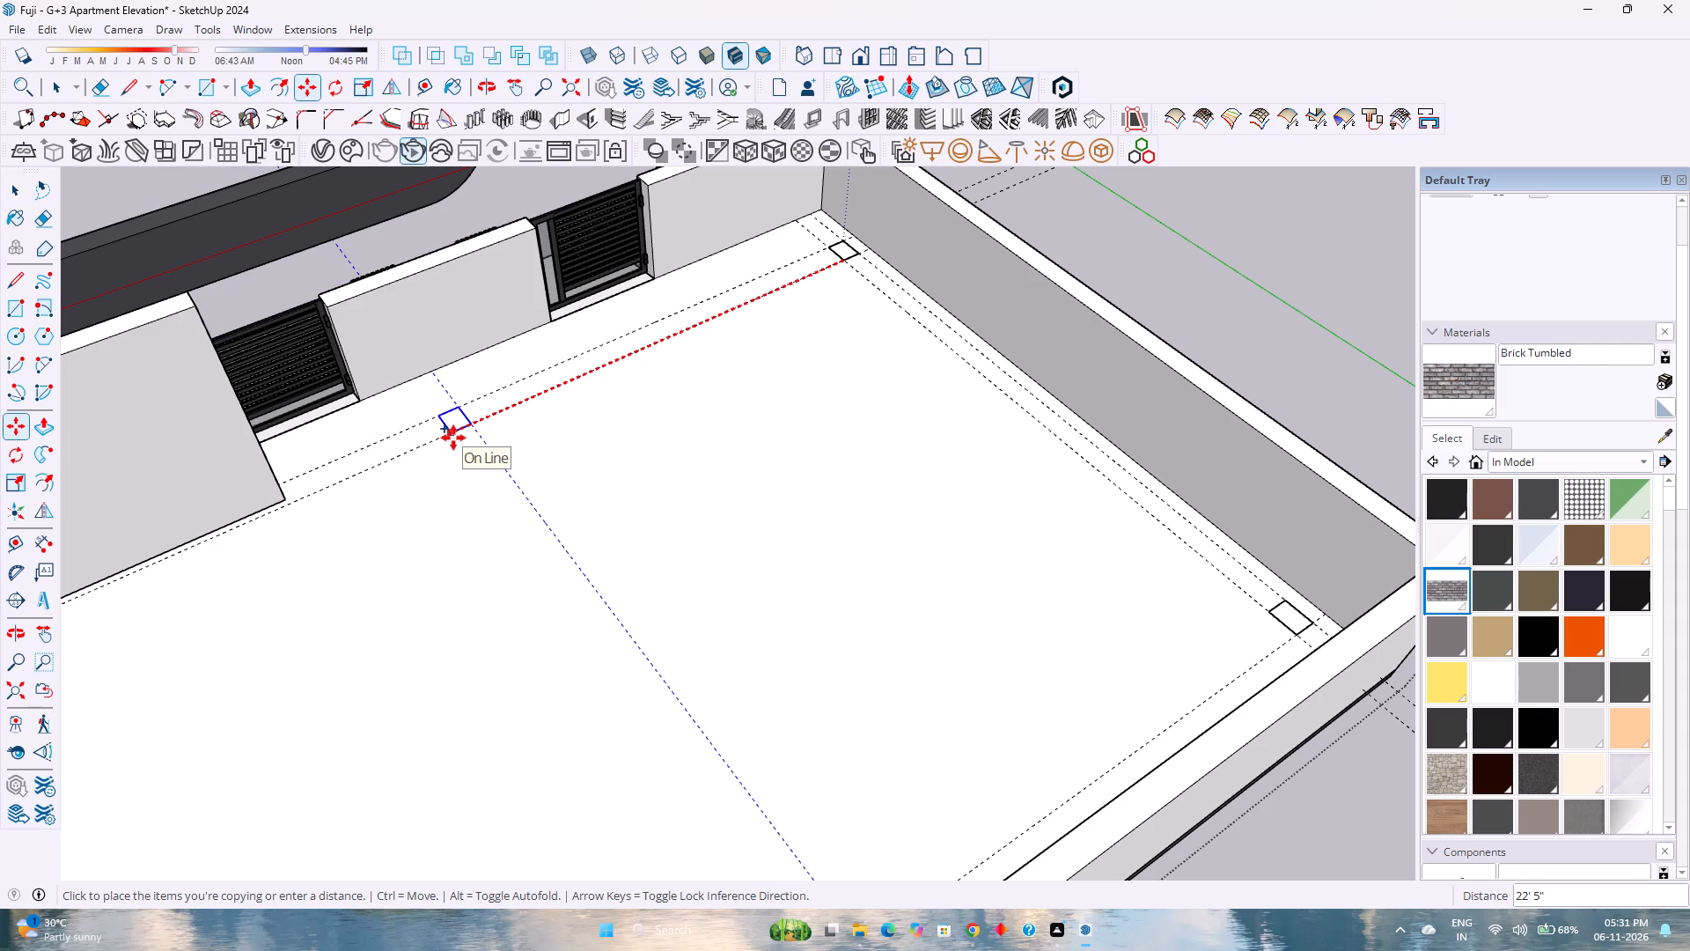
pyautogui.write("20'")
pyautogui.press('Return')
pyautogui.press('/')
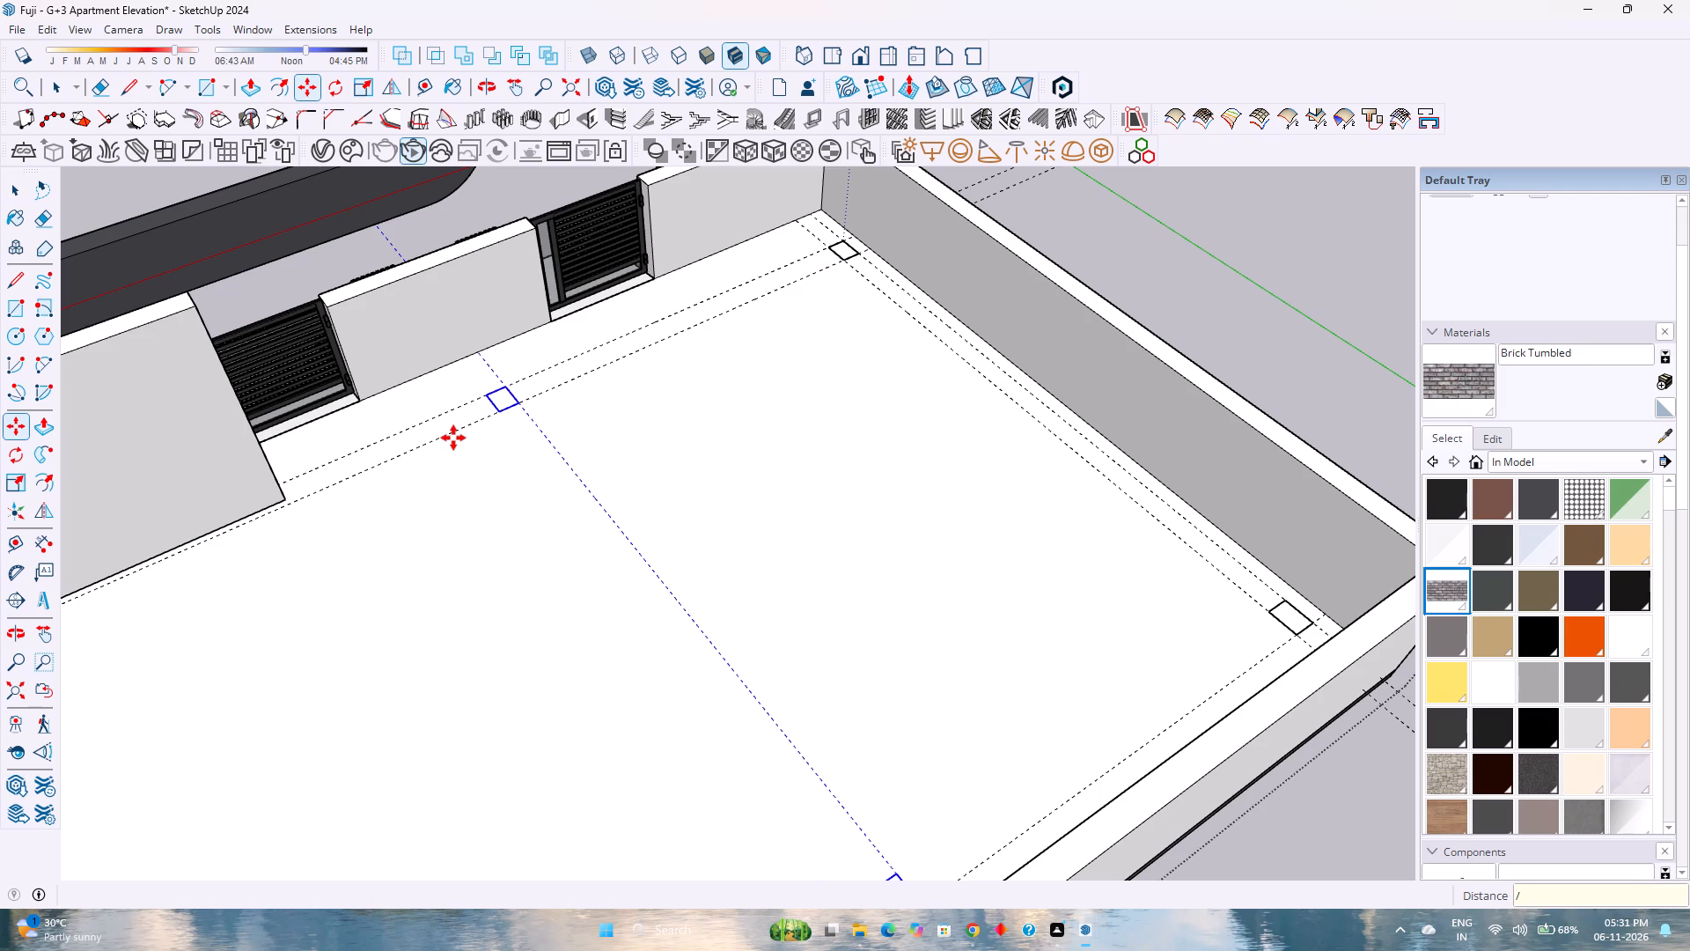
pyautogui.press('2')
pyautogui.press('Return')
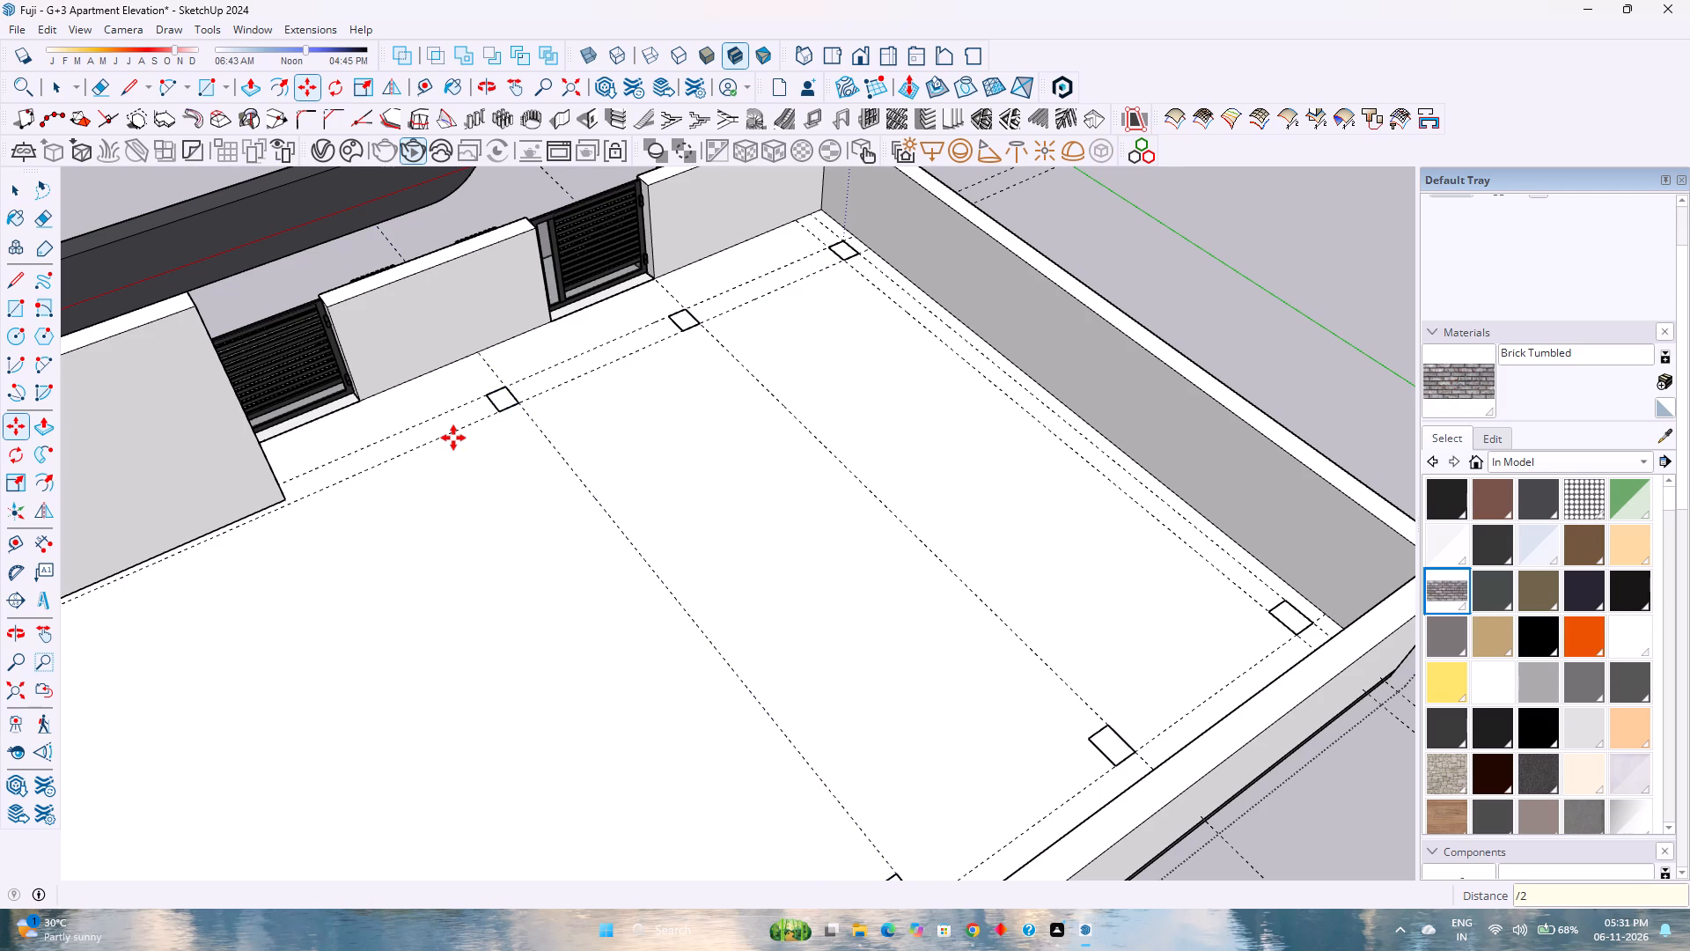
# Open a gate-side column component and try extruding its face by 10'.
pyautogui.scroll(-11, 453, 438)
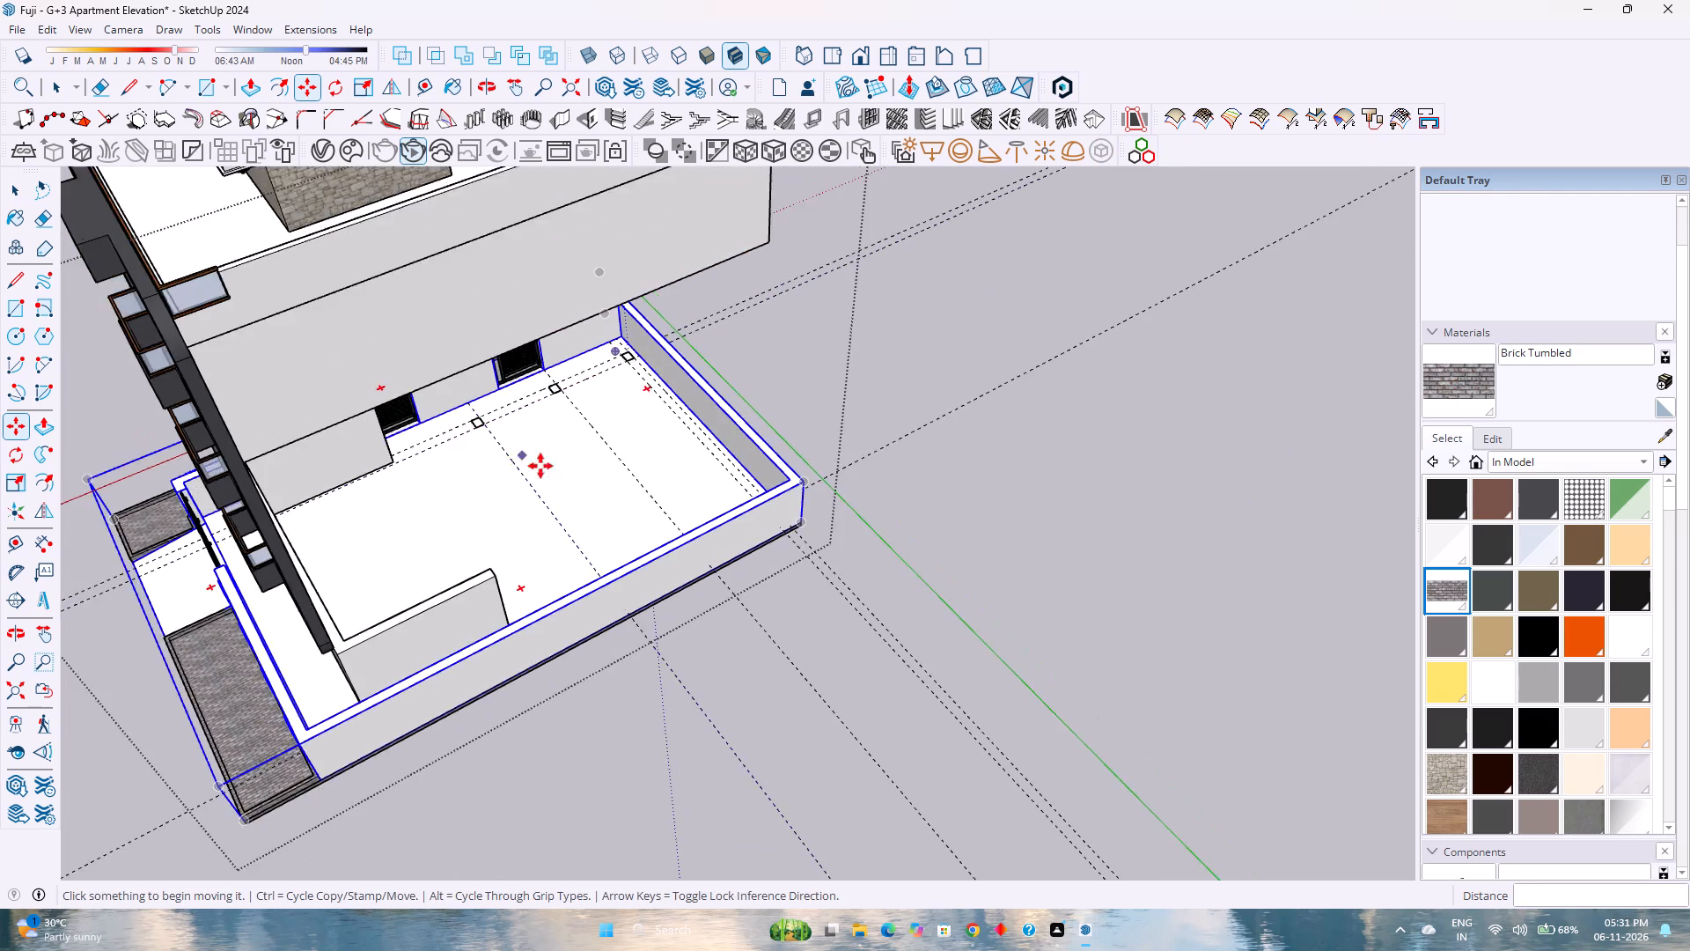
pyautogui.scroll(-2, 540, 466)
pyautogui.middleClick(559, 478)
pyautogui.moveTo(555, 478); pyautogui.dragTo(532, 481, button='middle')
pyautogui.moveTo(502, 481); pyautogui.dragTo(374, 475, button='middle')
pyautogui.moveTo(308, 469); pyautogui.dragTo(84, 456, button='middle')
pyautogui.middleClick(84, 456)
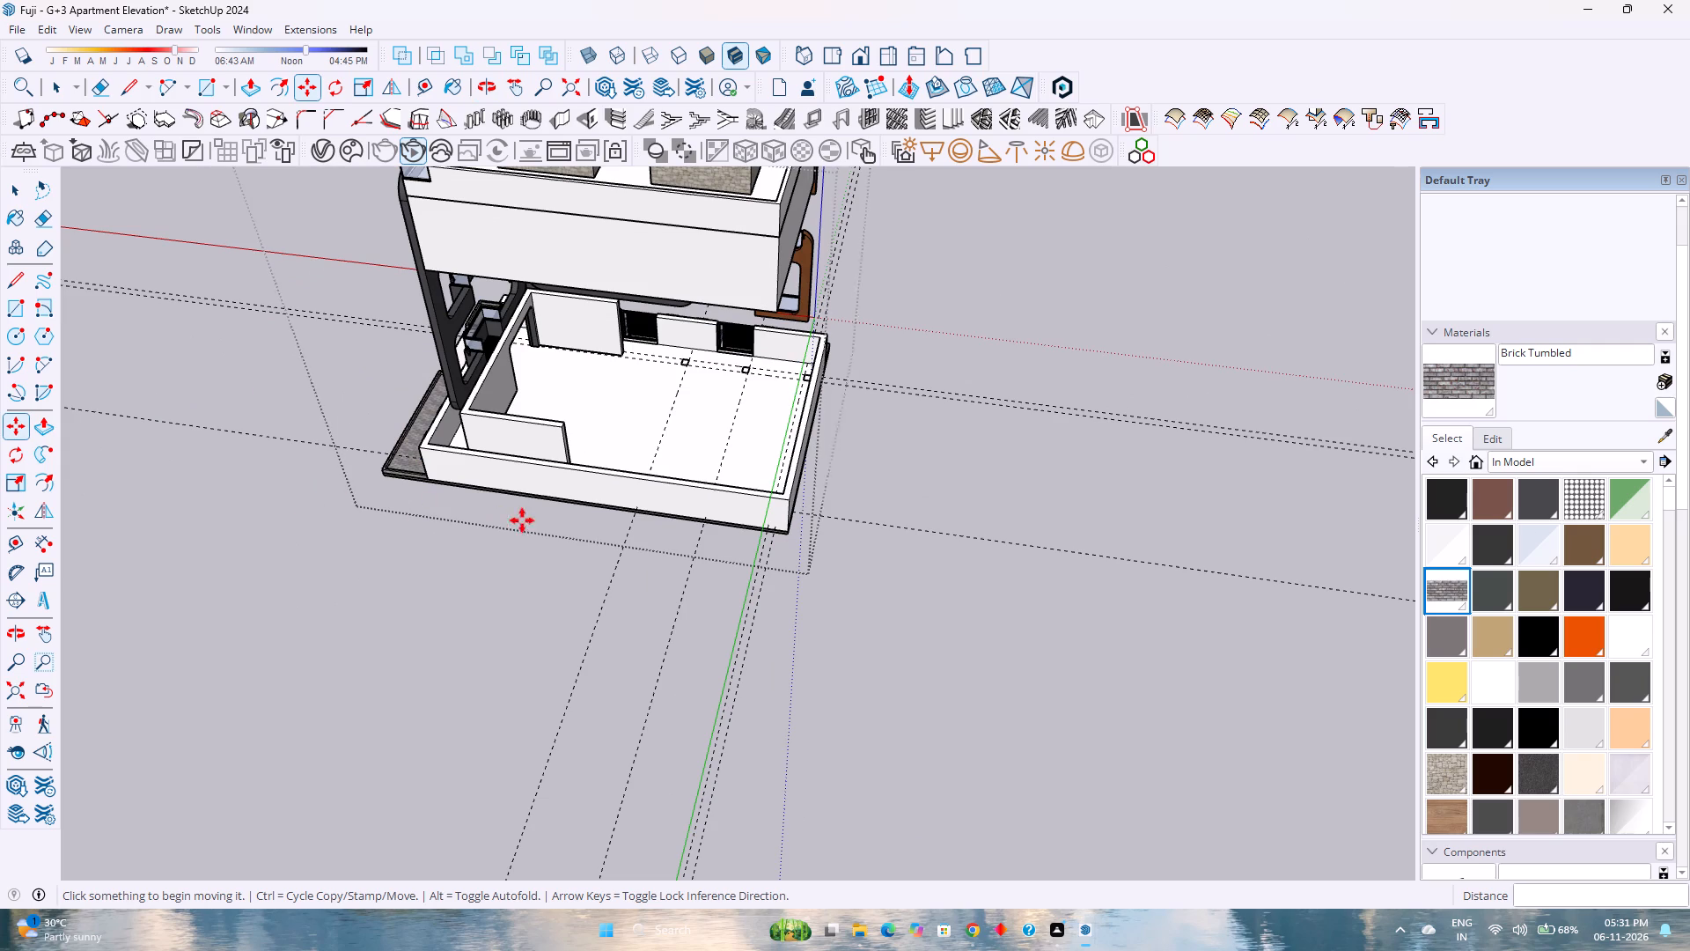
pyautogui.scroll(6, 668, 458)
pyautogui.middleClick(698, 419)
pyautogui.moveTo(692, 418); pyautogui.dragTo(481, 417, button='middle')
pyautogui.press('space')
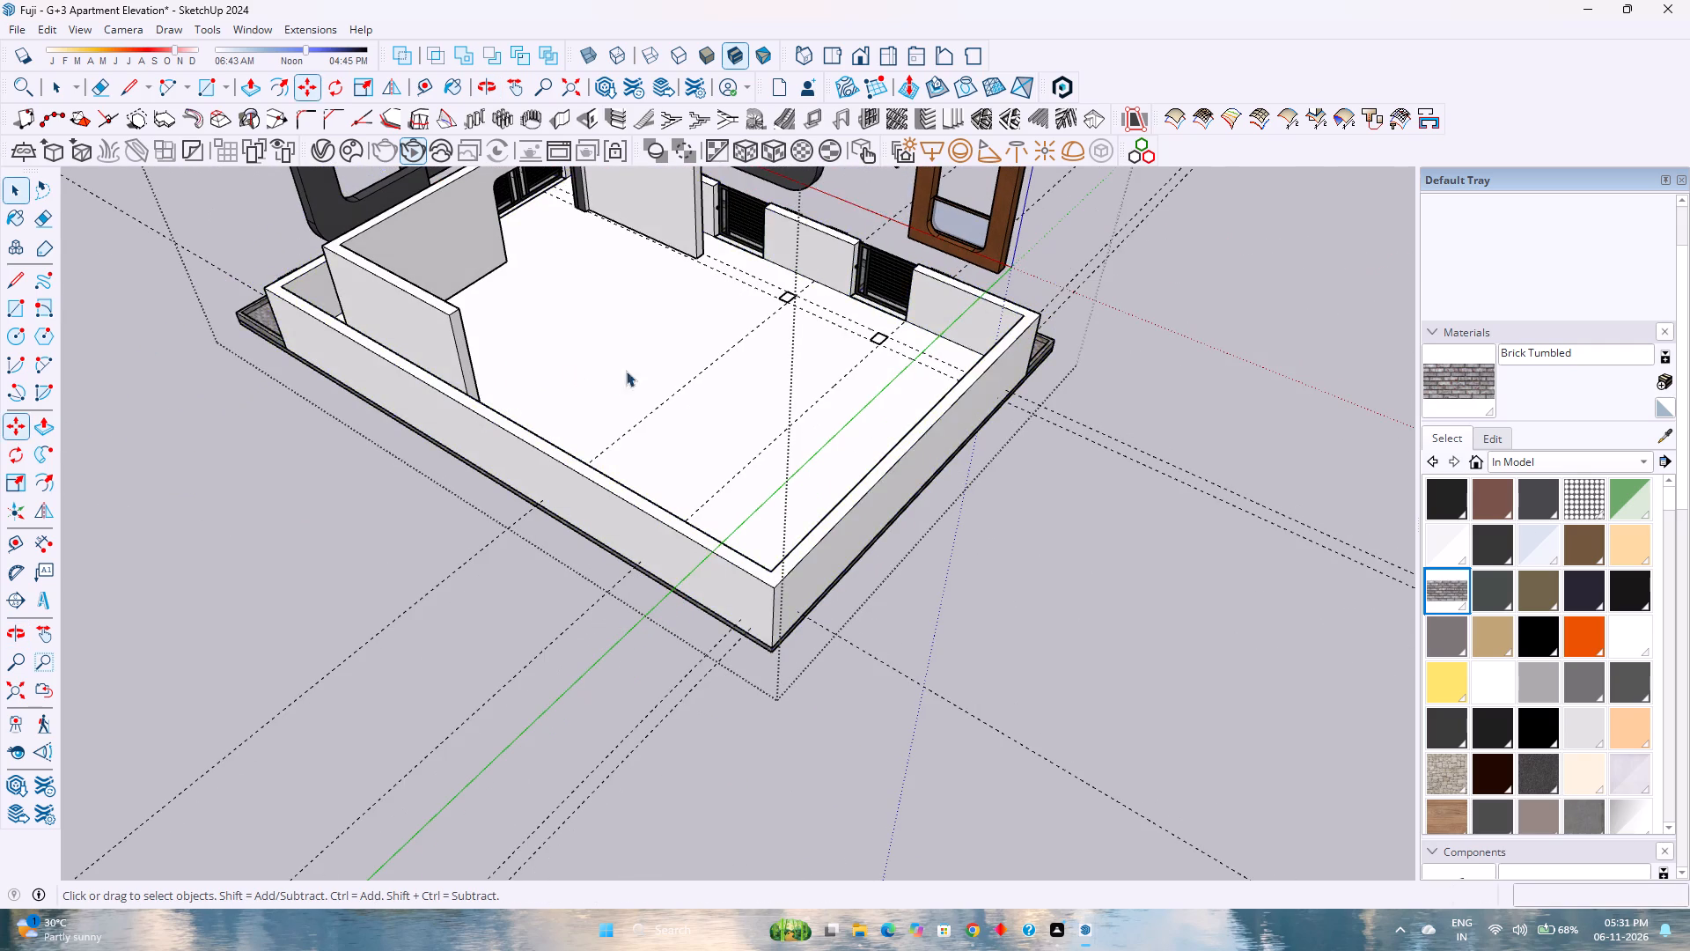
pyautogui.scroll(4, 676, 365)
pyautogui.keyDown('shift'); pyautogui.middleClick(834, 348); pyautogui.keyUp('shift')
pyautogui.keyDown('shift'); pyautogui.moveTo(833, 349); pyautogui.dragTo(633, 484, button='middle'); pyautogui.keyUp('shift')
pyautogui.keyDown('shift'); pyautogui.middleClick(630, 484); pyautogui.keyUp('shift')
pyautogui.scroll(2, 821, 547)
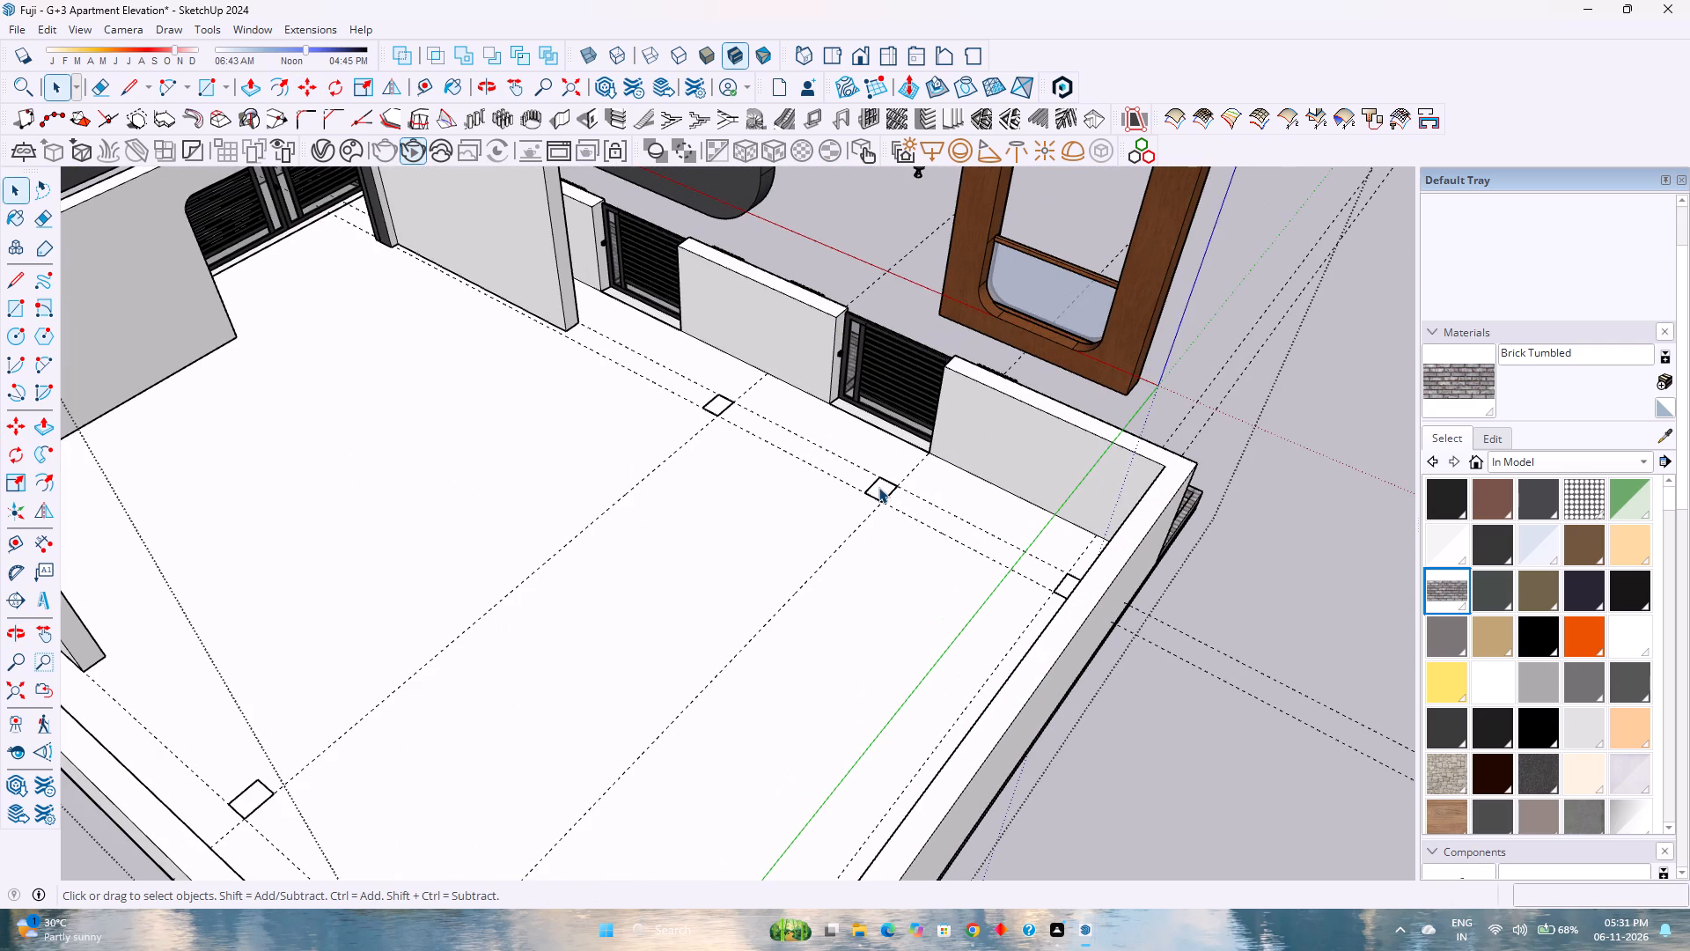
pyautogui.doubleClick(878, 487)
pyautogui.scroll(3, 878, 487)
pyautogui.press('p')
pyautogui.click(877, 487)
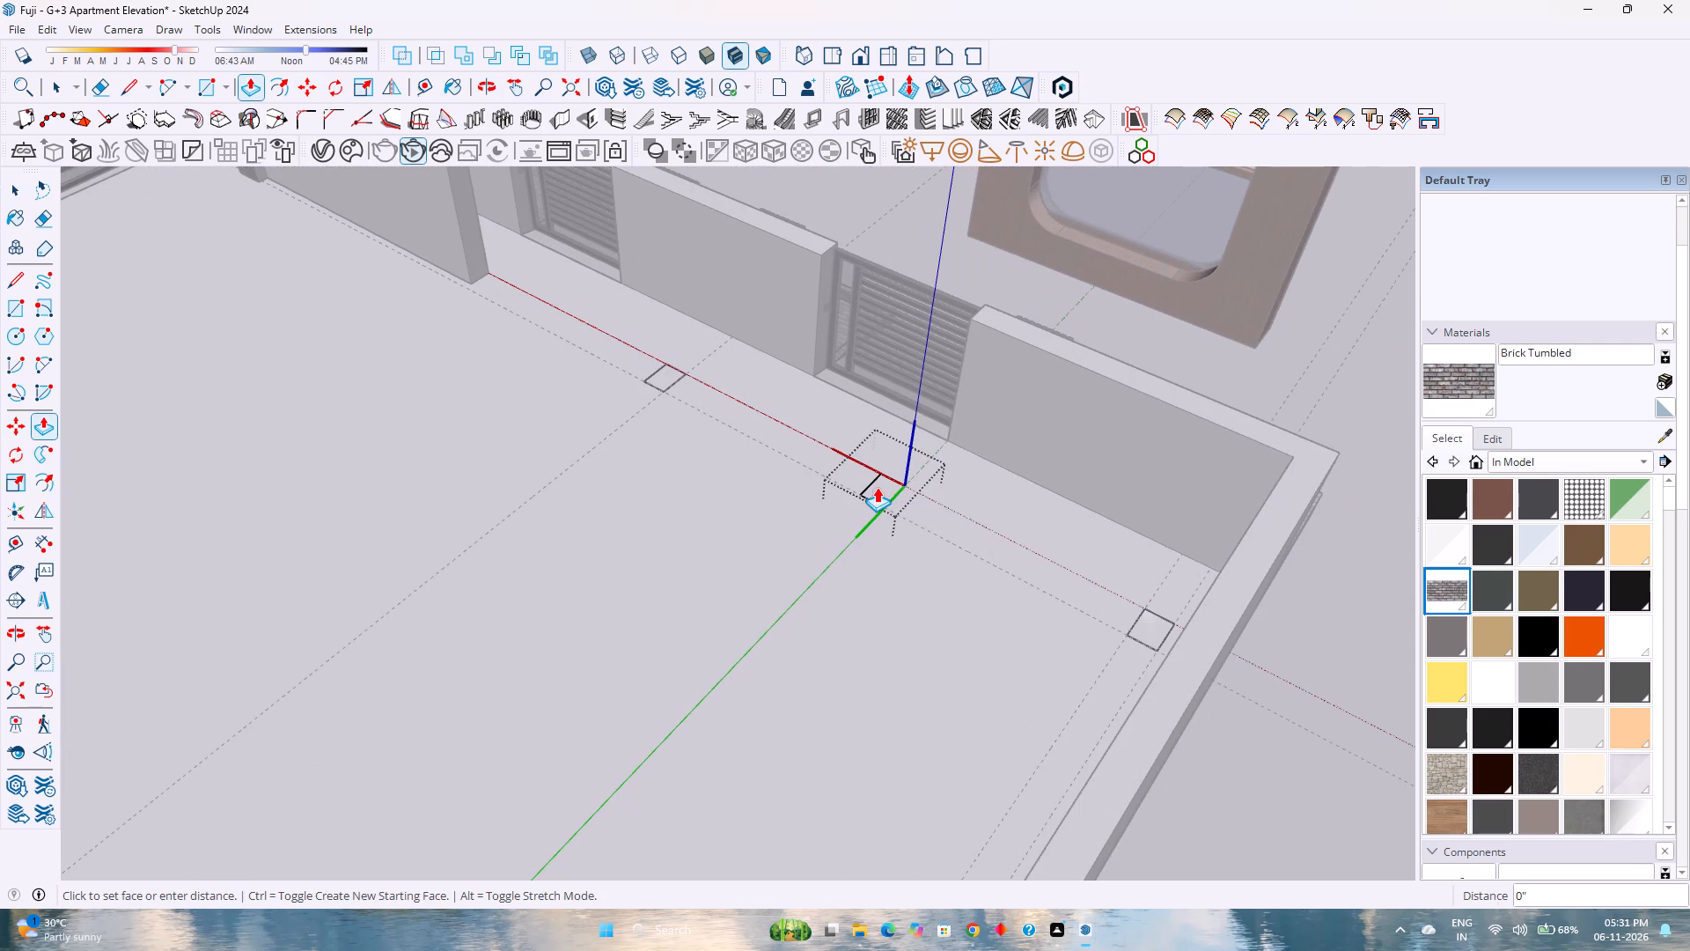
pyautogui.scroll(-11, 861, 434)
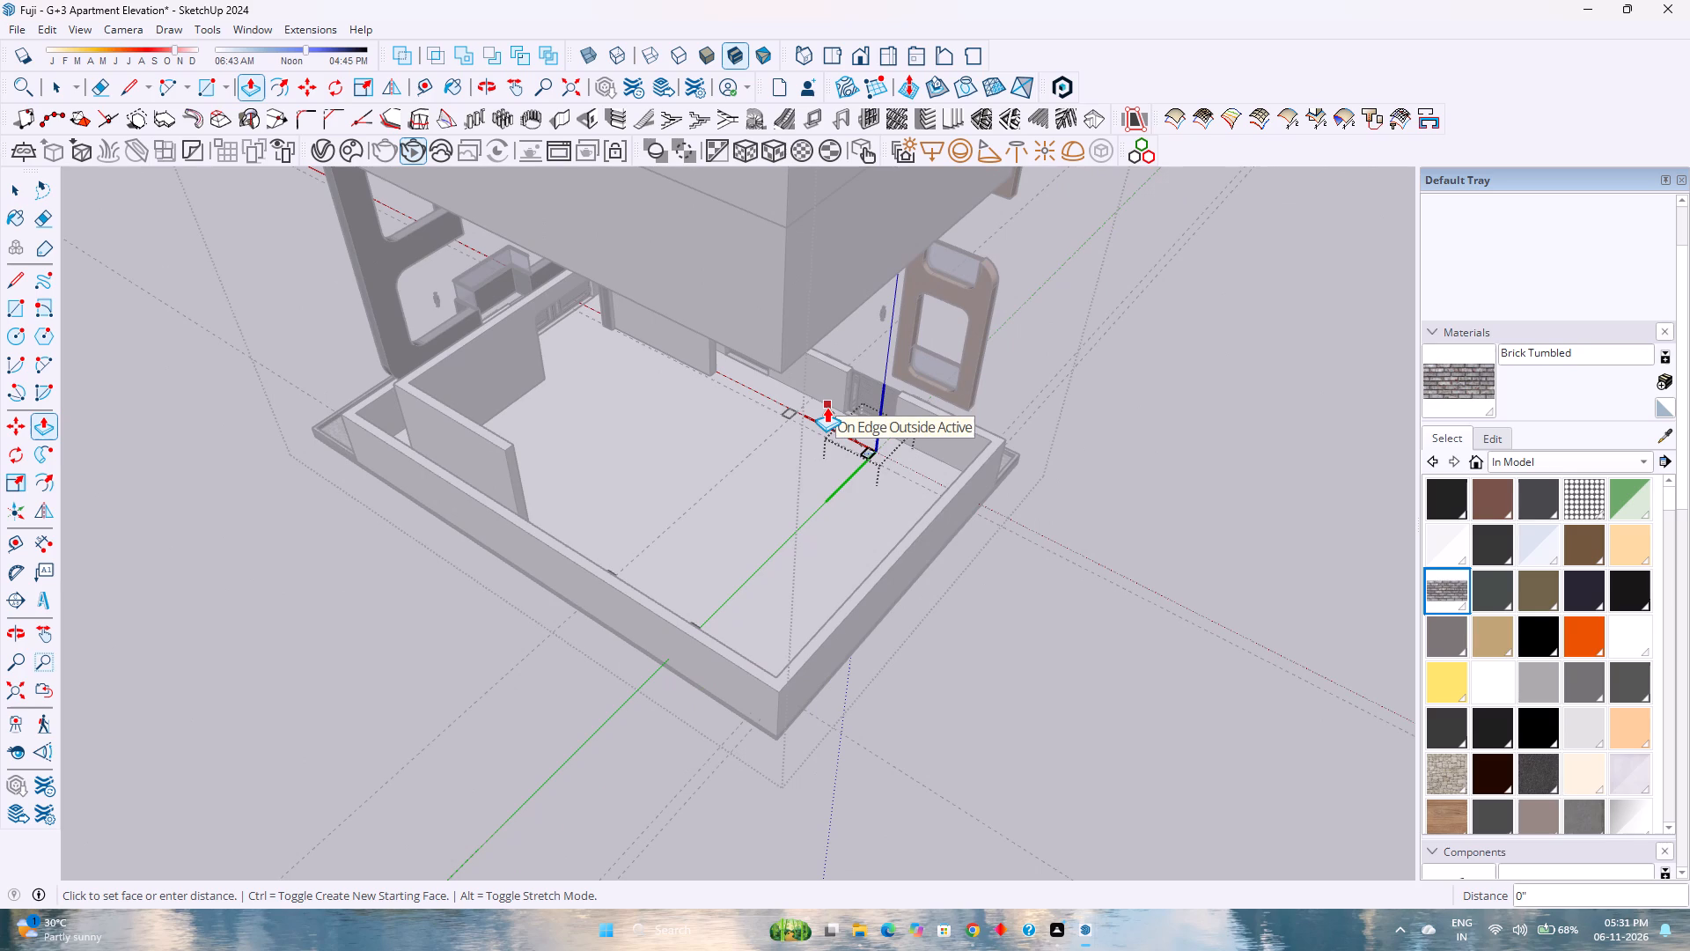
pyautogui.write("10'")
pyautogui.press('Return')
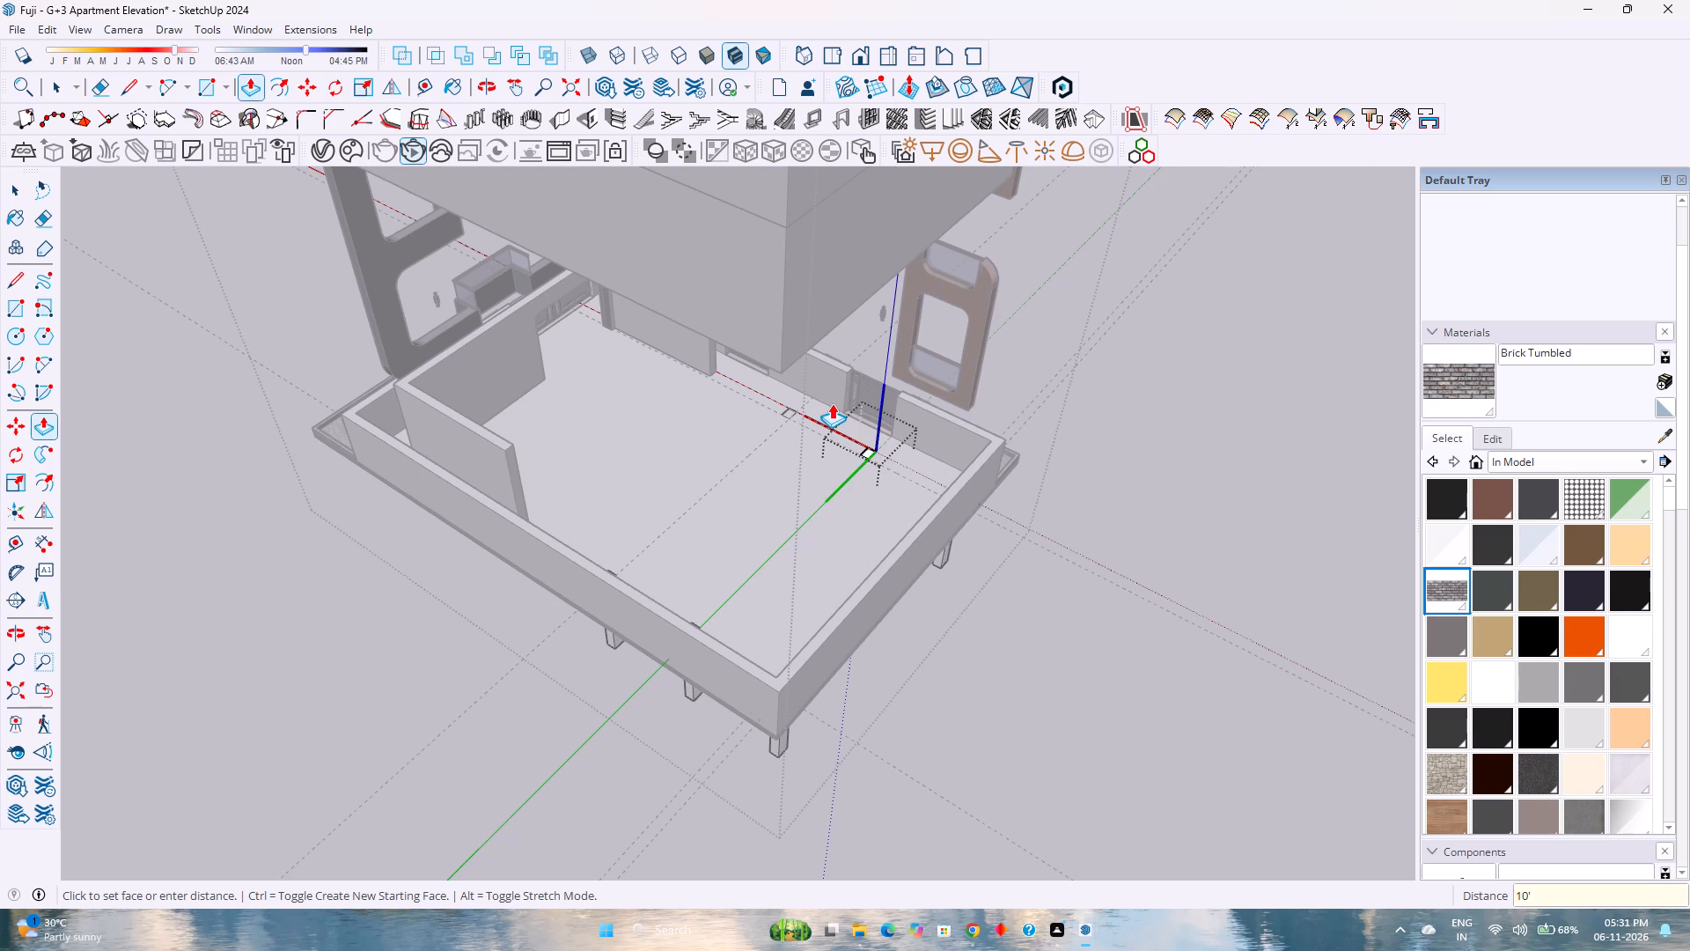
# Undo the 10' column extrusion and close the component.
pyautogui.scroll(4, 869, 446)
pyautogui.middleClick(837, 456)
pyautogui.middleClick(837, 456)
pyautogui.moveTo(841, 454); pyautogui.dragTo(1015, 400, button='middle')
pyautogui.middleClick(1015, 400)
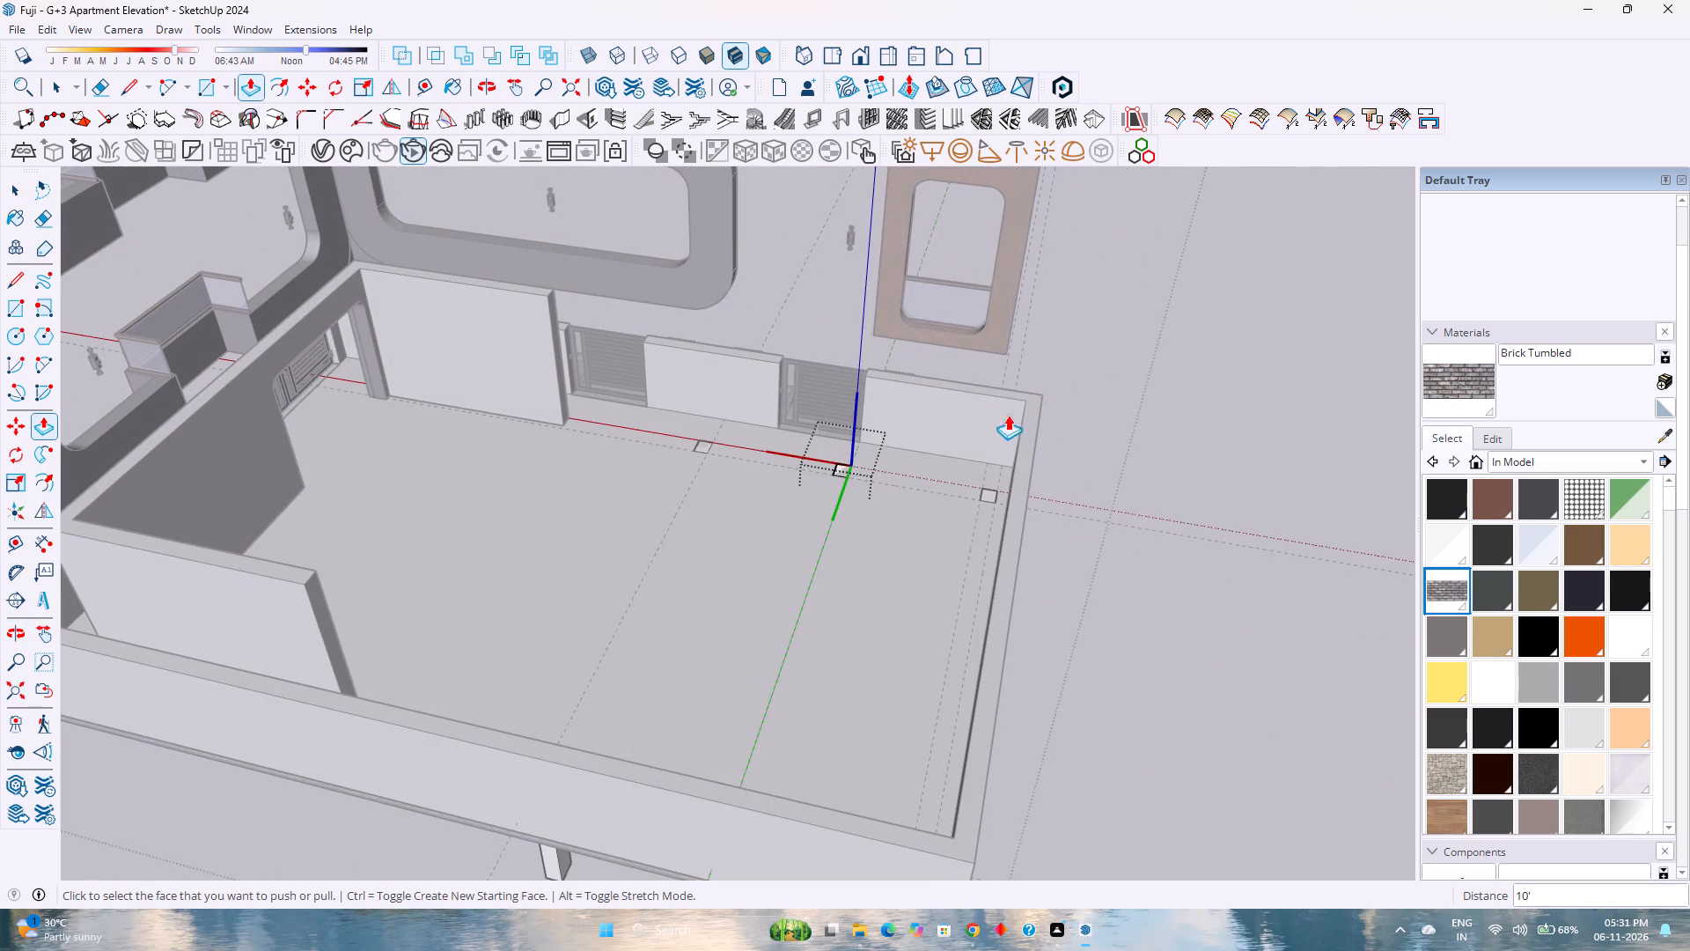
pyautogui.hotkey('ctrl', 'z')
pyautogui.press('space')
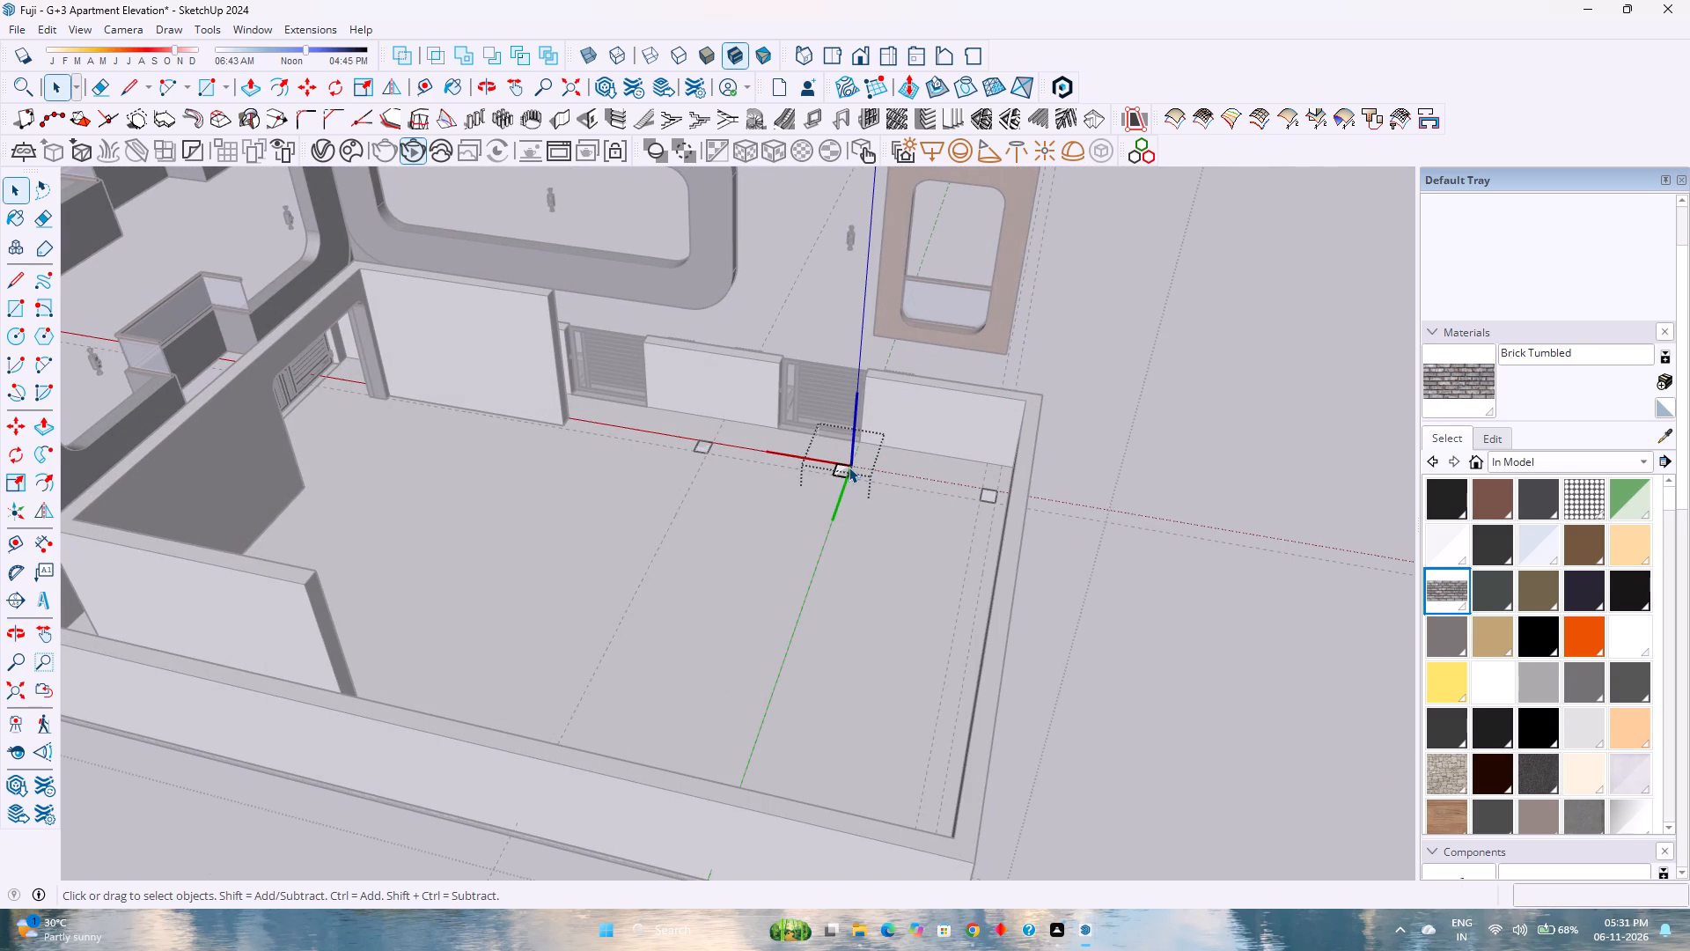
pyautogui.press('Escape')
# Unhide the building's hidden upper floors above the parking level.
pyautogui.scroll(-4, 848, 467)
pyautogui.keyDown('shift'); pyautogui.moveTo(819, 491); pyautogui.dragTo(795, 556, button='middle'); pyautogui.keyUp('shift')
pyautogui.moveTo(720, 579); pyautogui.dragTo(717, 563, button='middle')
pyautogui.moveTo(717, 556); pyautogui.dragTo(727, 516, button='middle')
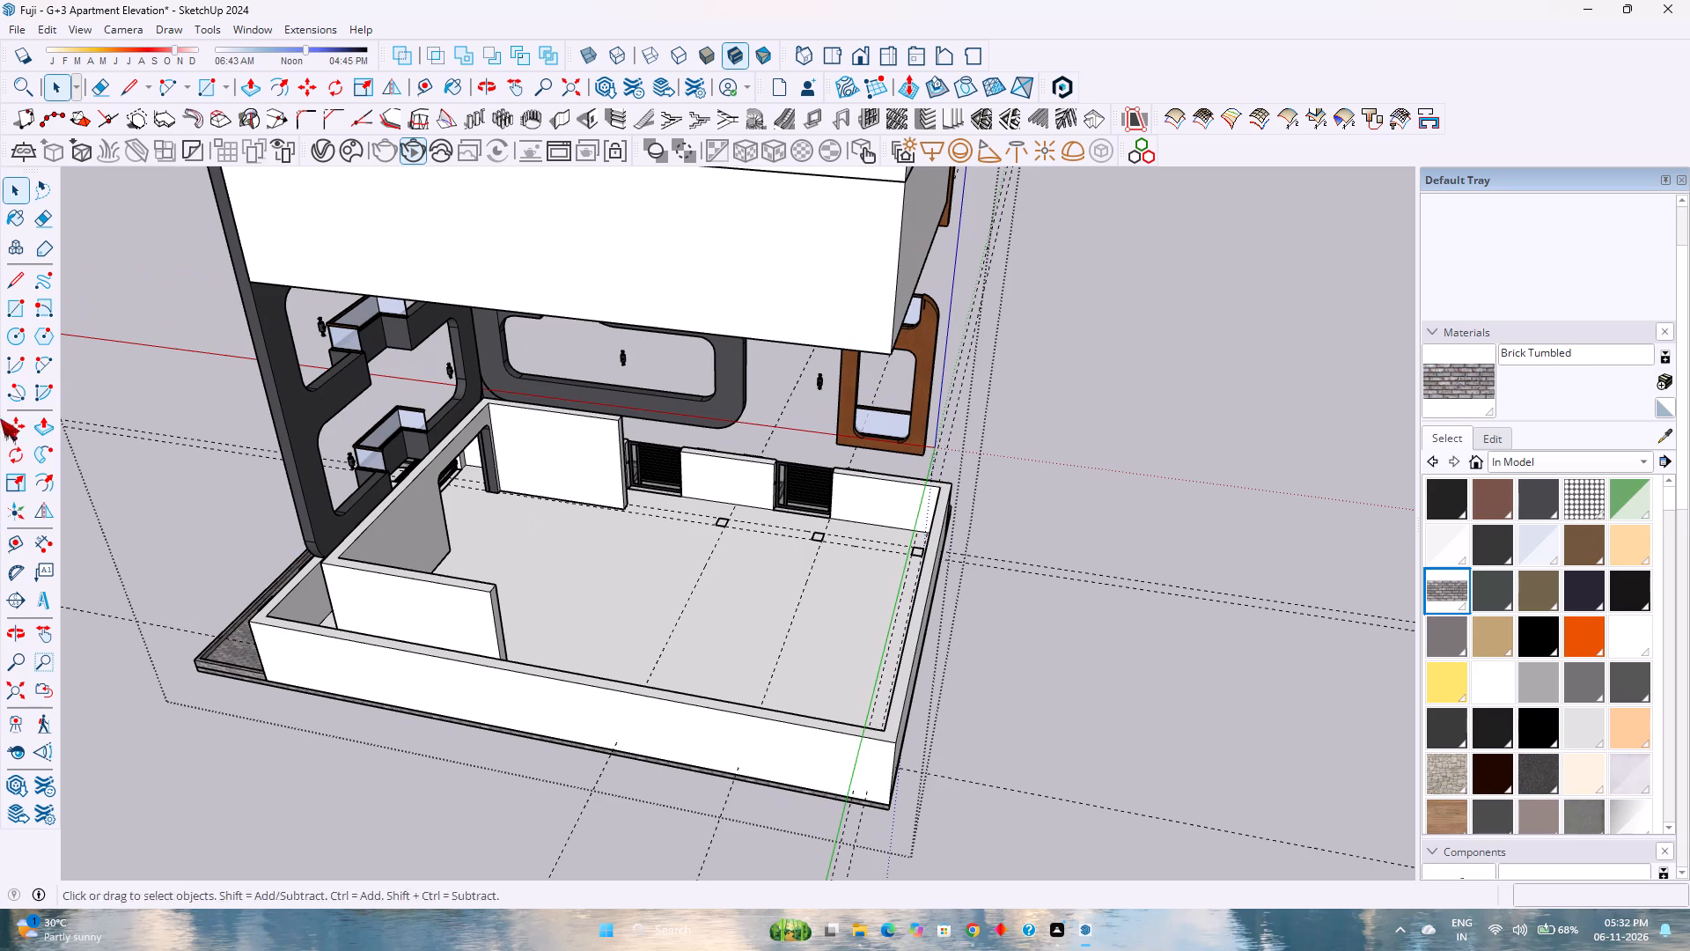
pyautogui.click(52, 33)
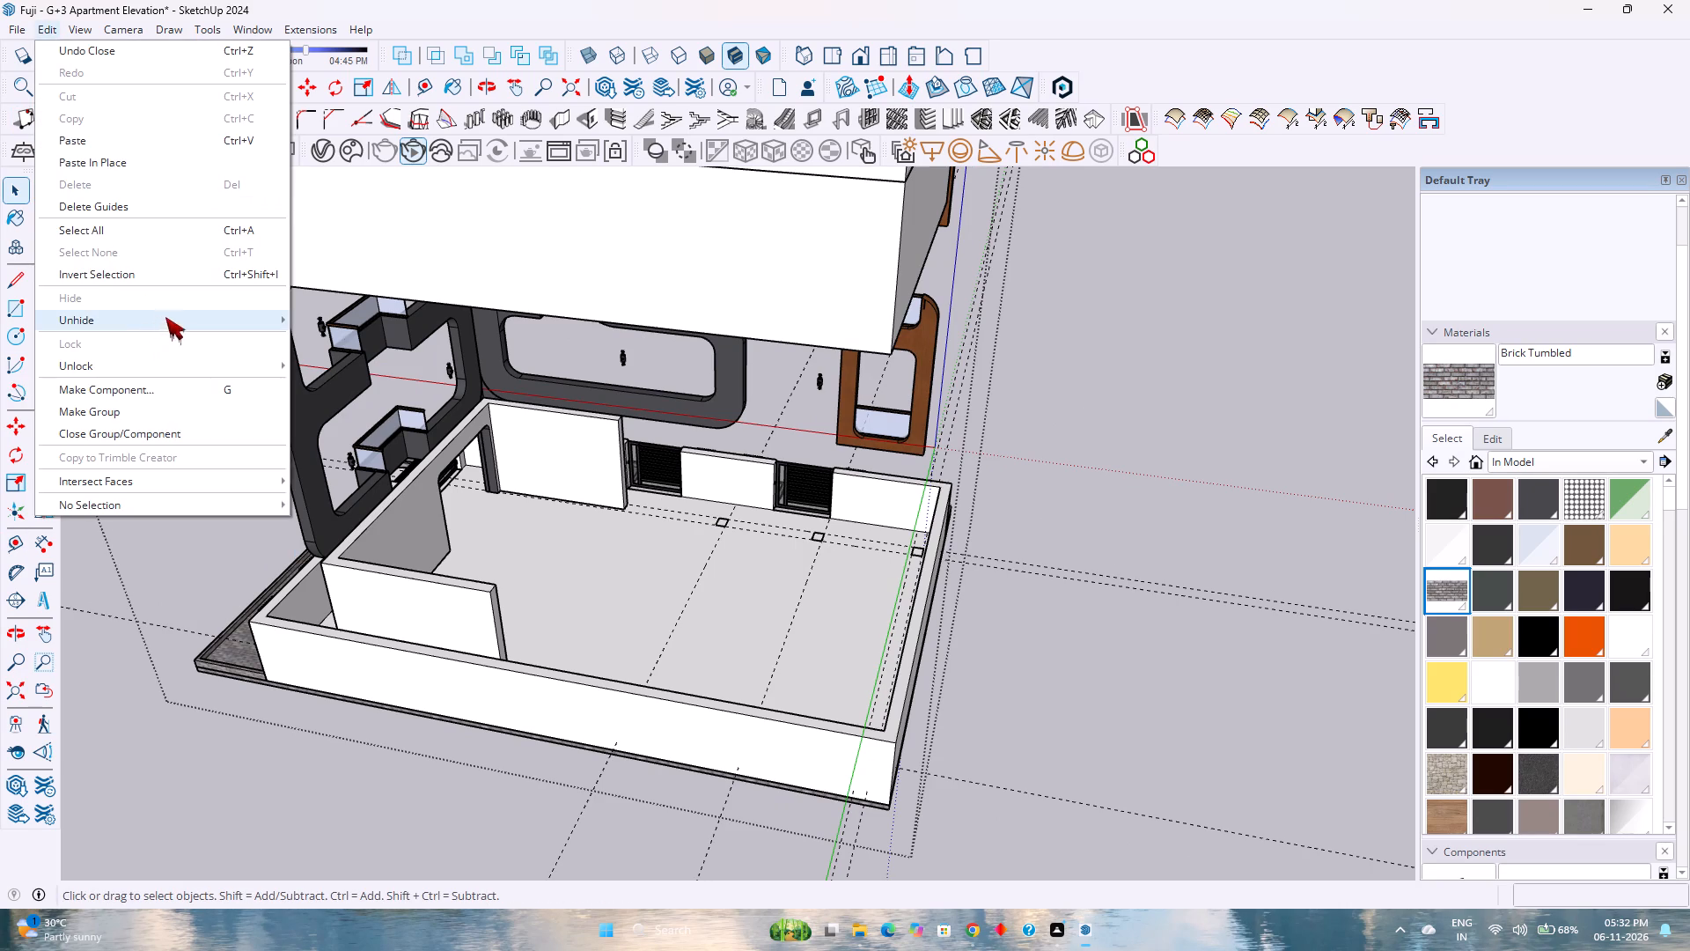
pyautogui.click(383, 357)
# Open a gate-side column component, extrude its face 10' 6" up to the underside of the projected upper floor, and close the component.
pyautogui.middleClick(731, 494)
pyautogui.moveTo(725, 490); pyautogui.dragTo(588, 364, button='middle')
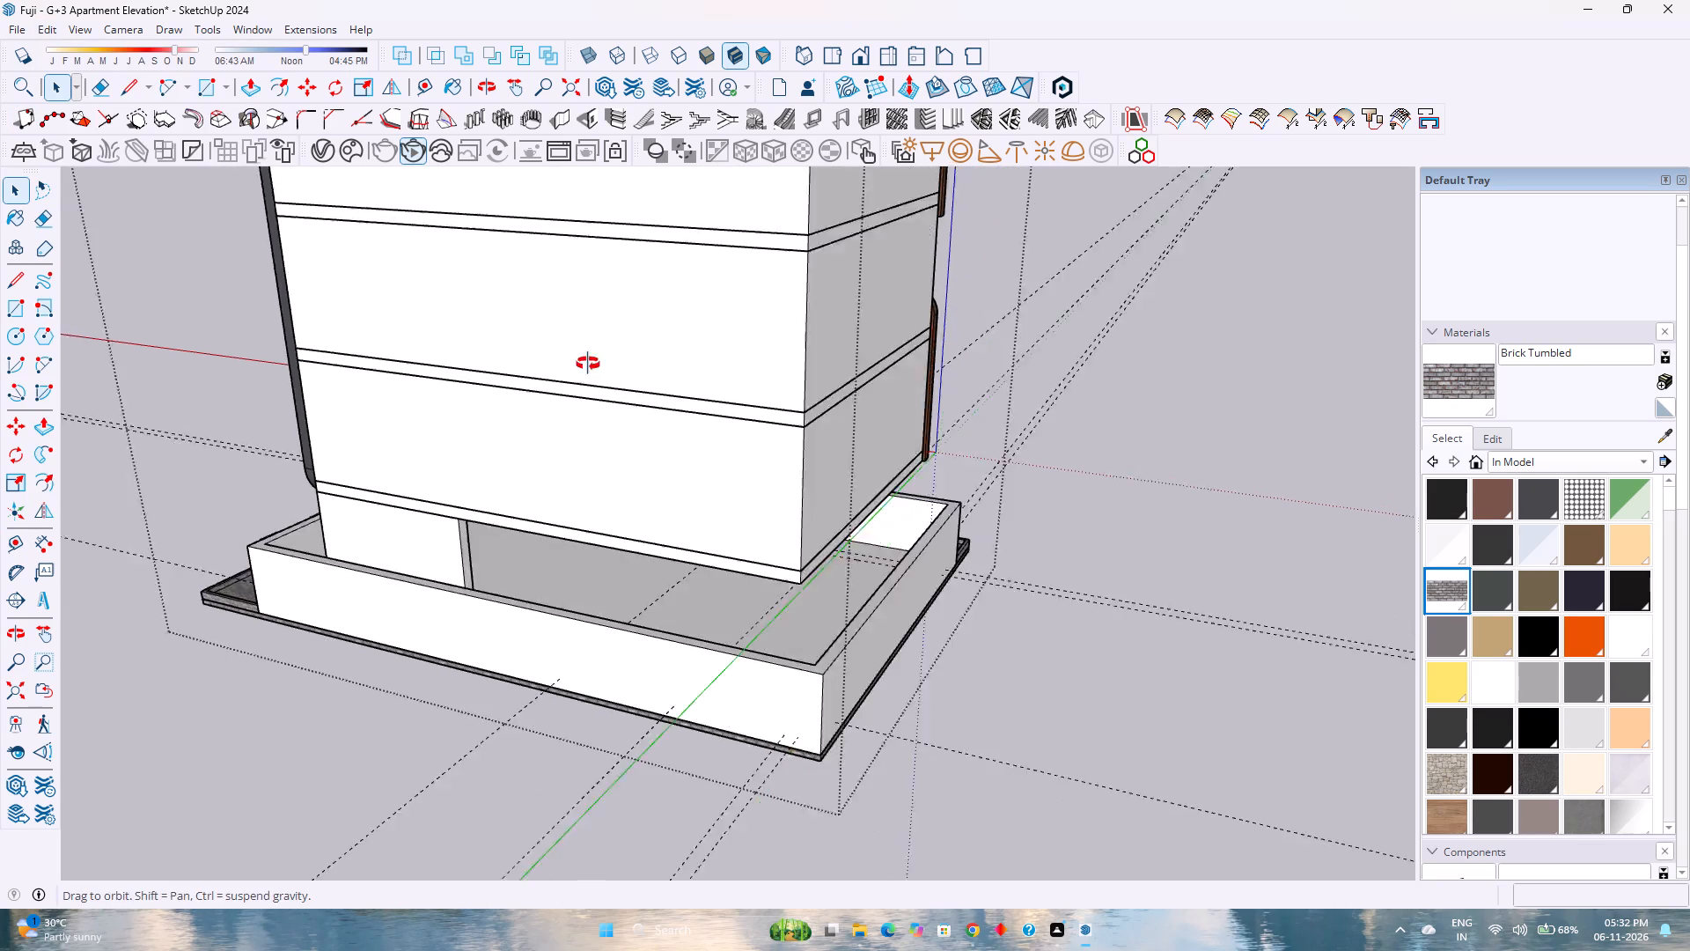
pyautogui.moveTo(588, 364); pyautogui.dragTo(549, 350, button='middle')
pyautogui.middleClick(547, 350)
pyautogui.scroll(2, 726, 560)
pyautogui.scroll(7, 822, 564)
pyautogui.moveTo(829, 561); pyautogui.dragTo(863, 571, button='middle')
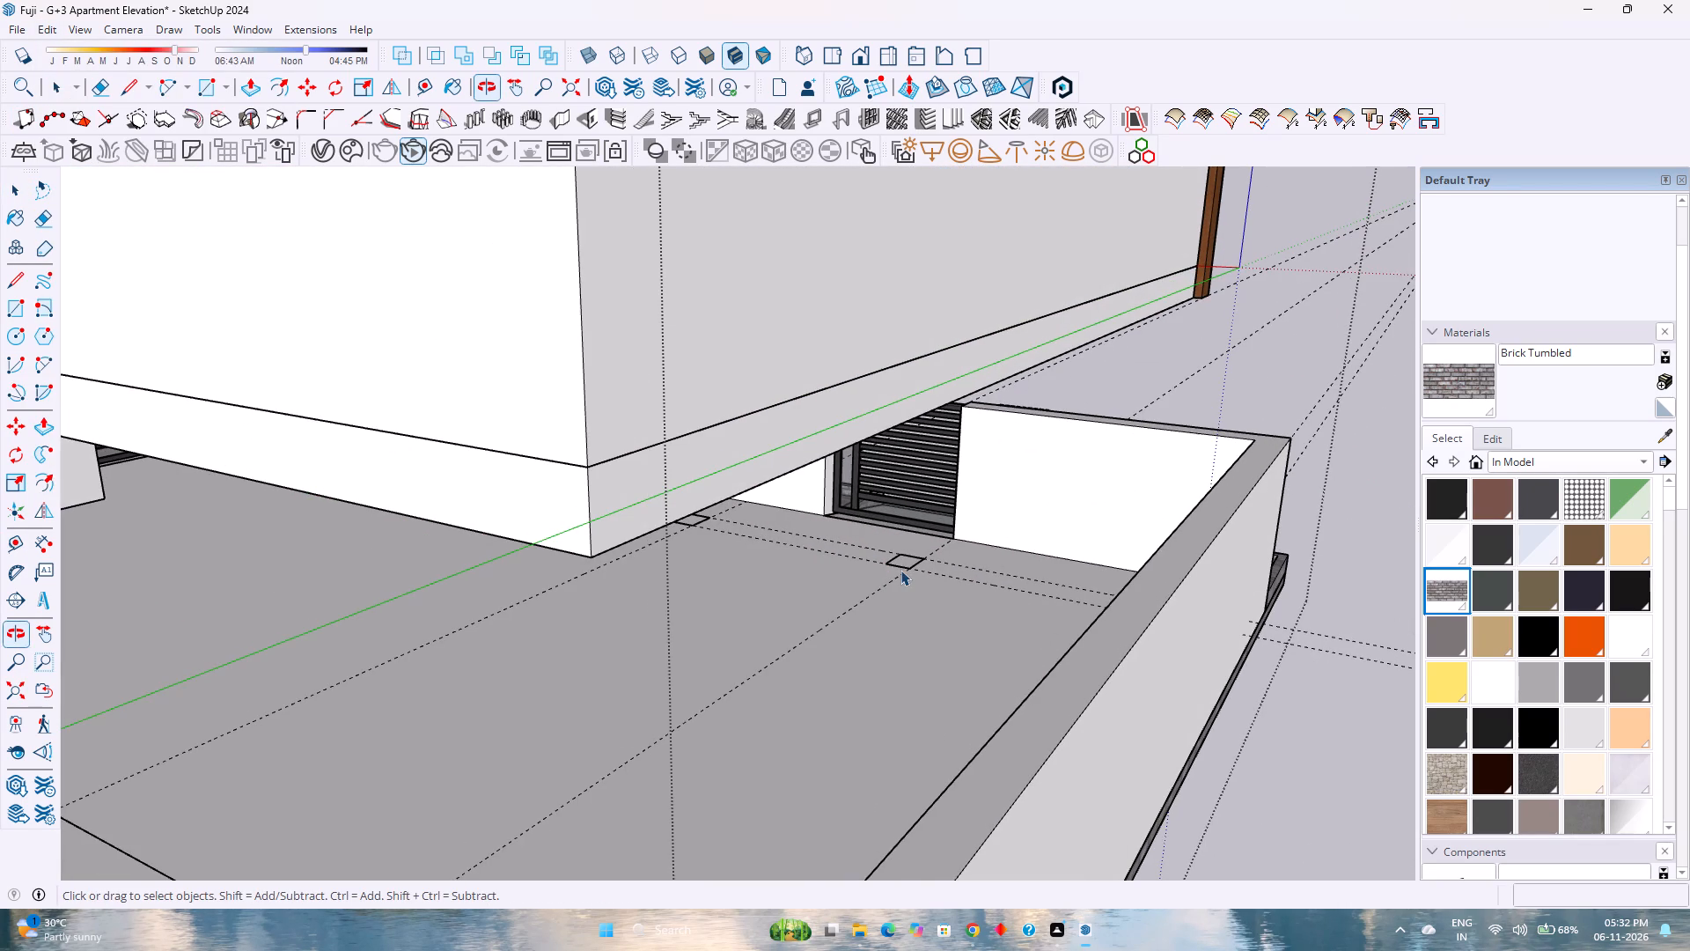
pyautogui.doubleClick(904, 564)
pyautogui.scroll(3, 904, 564)
pyautogui.press('p')
pyautogui.click(903, 563)
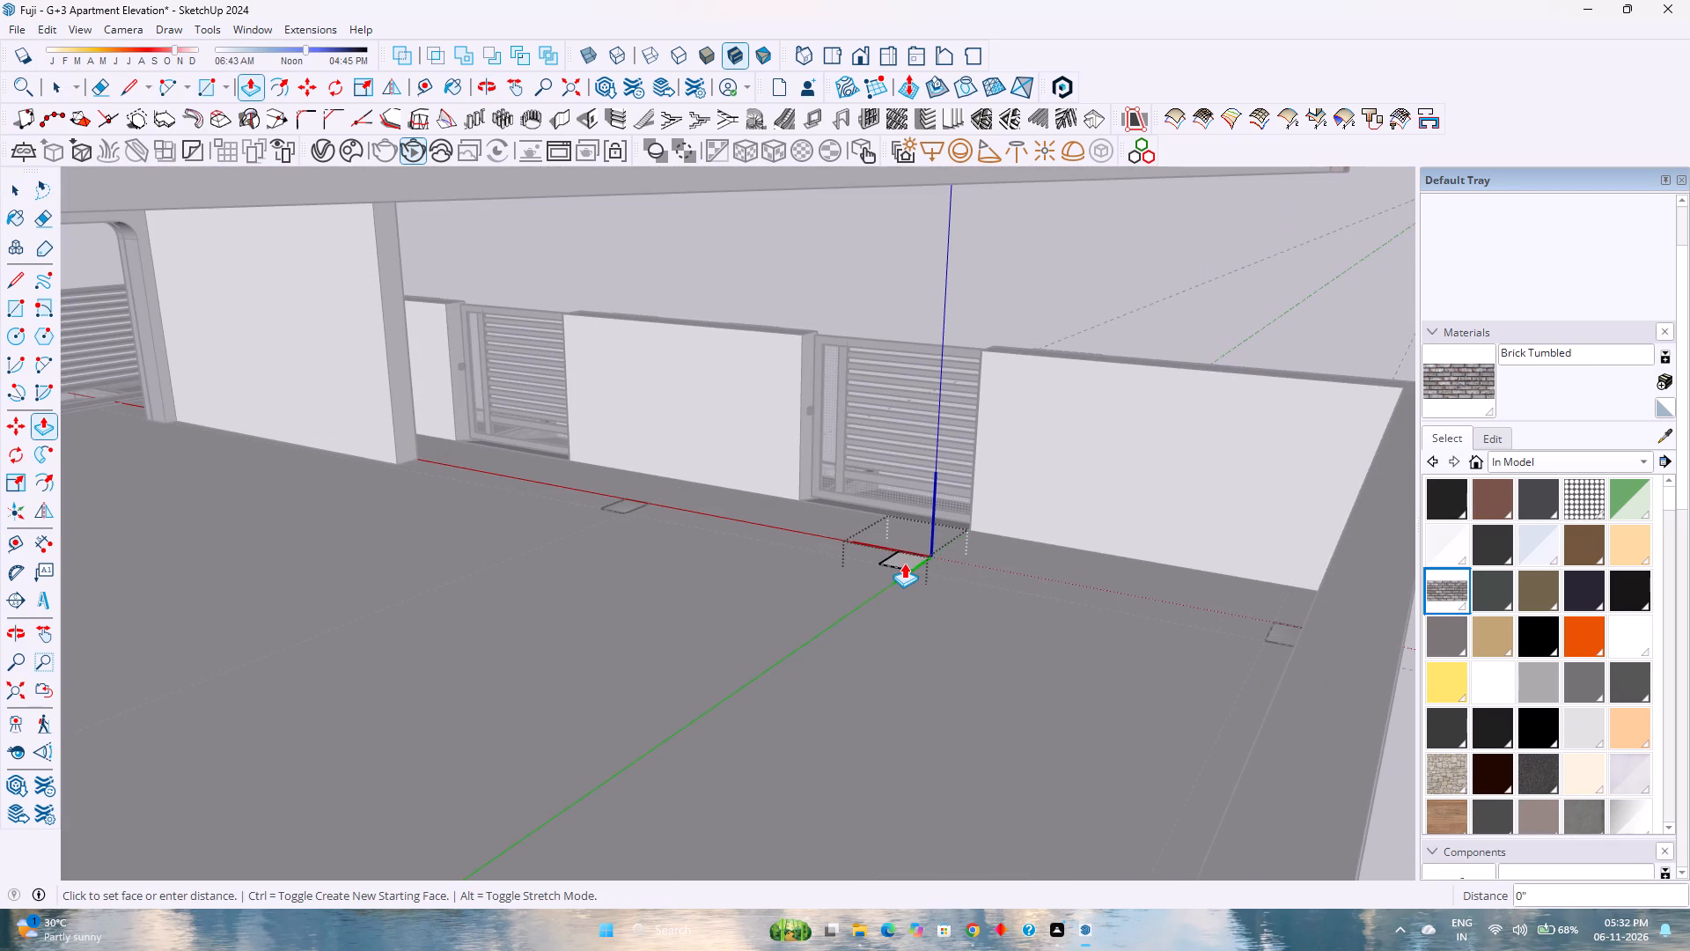
pyautogui.scroll(-5, 900, 477)
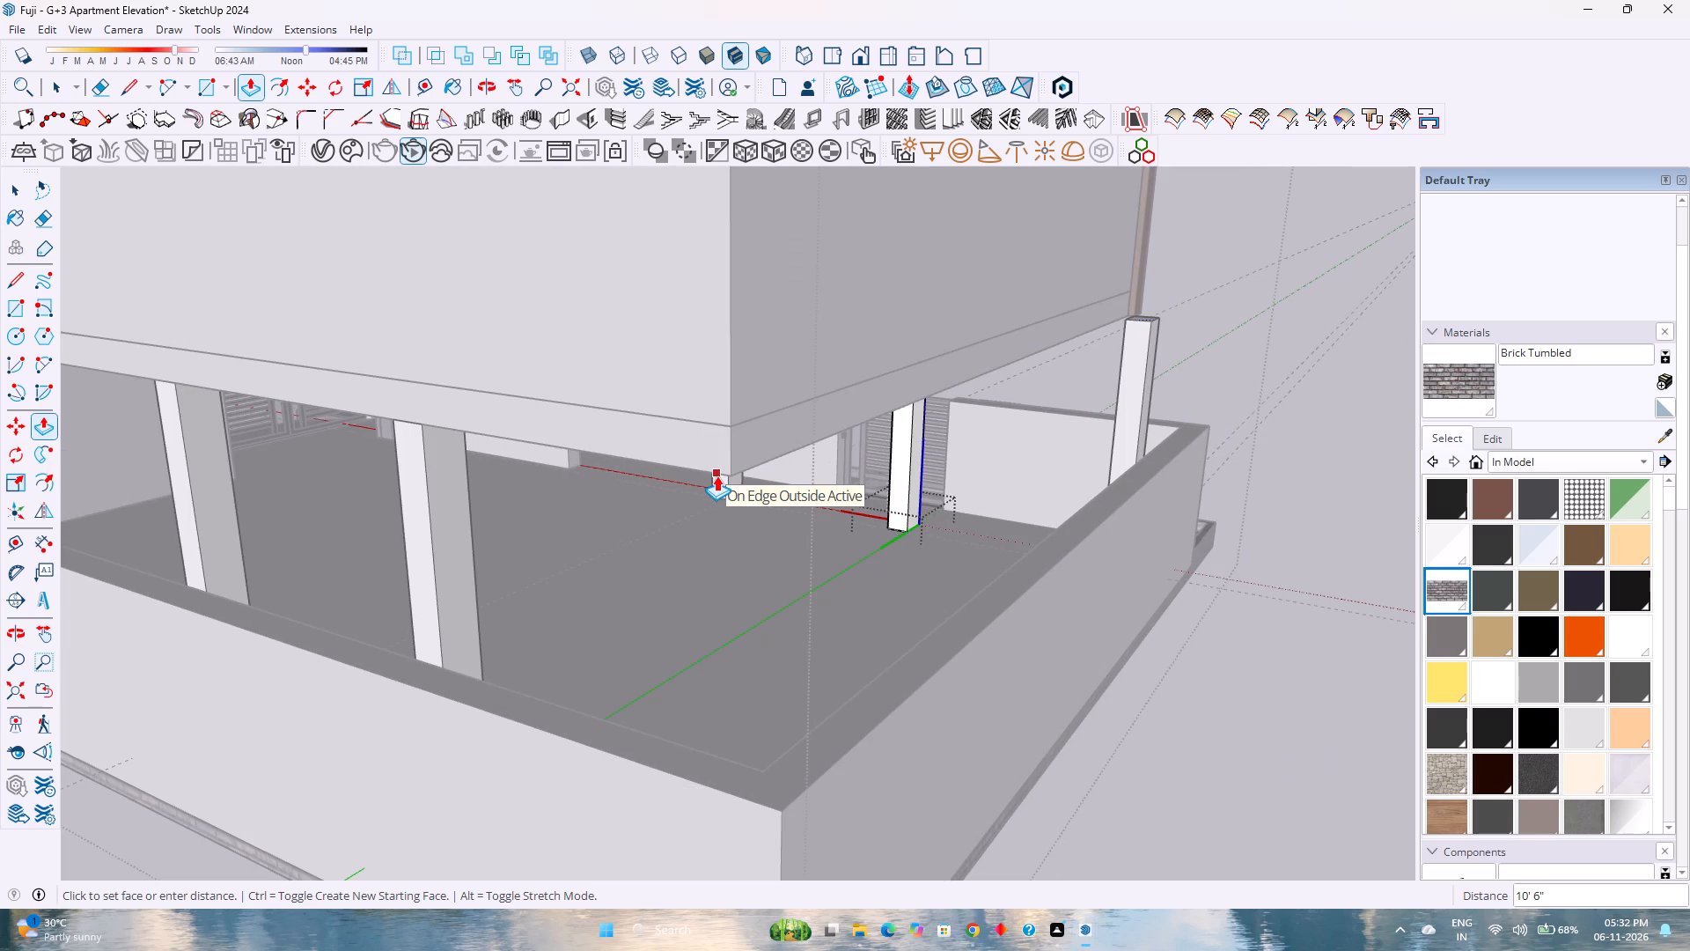
pyautogui.click(716, 475)
pyautogui.scroll(-4, 806, 544)
pyautogui.middleClick(790, 528)
pyautogui.moveTo(789, 527); pyautogui.dragTo(808, 514, button='middle')
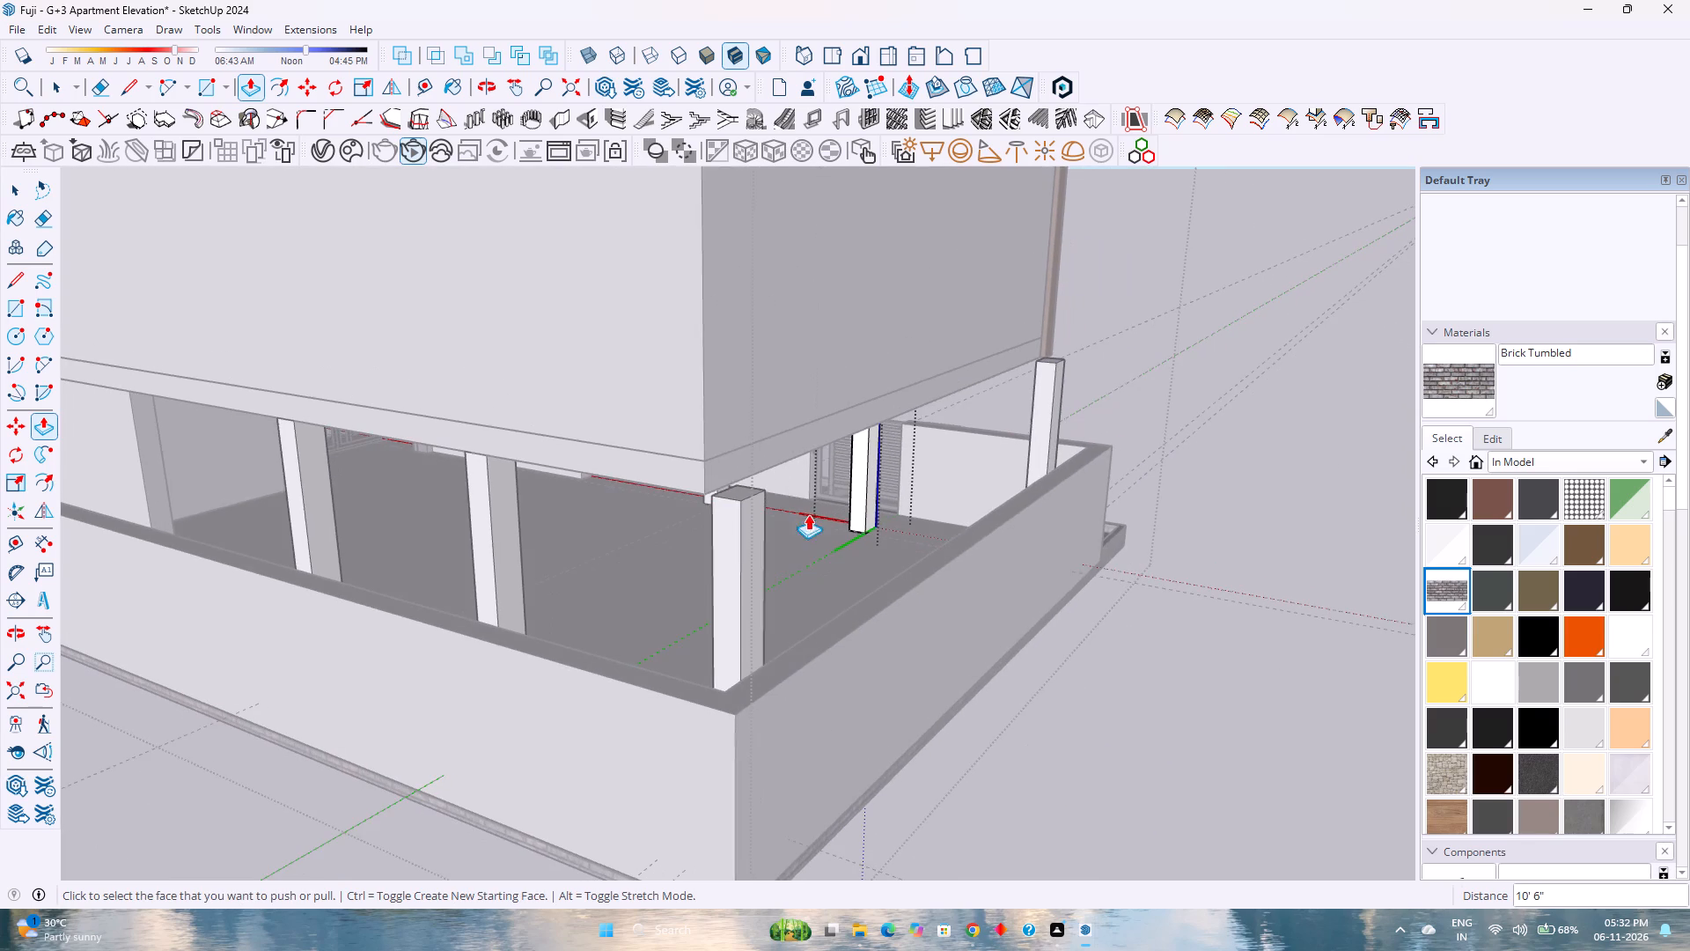
pyautogui.moveTo(808, 514); pyautogui.dragTo(947, 474, button='middle')
pyautogui.middleClick(951, 474)
pyautogui.scroll(-3, 959, 480)
pyautogui.middleClick(749, 505)
pyautogui.middleClick(754, 501)
pyautogui.moveTo(757, 499); pyautogui.dragTo(964, 489, button='middle')
pyautogui.middleClick(964, 489)
pyautogui.press('space')
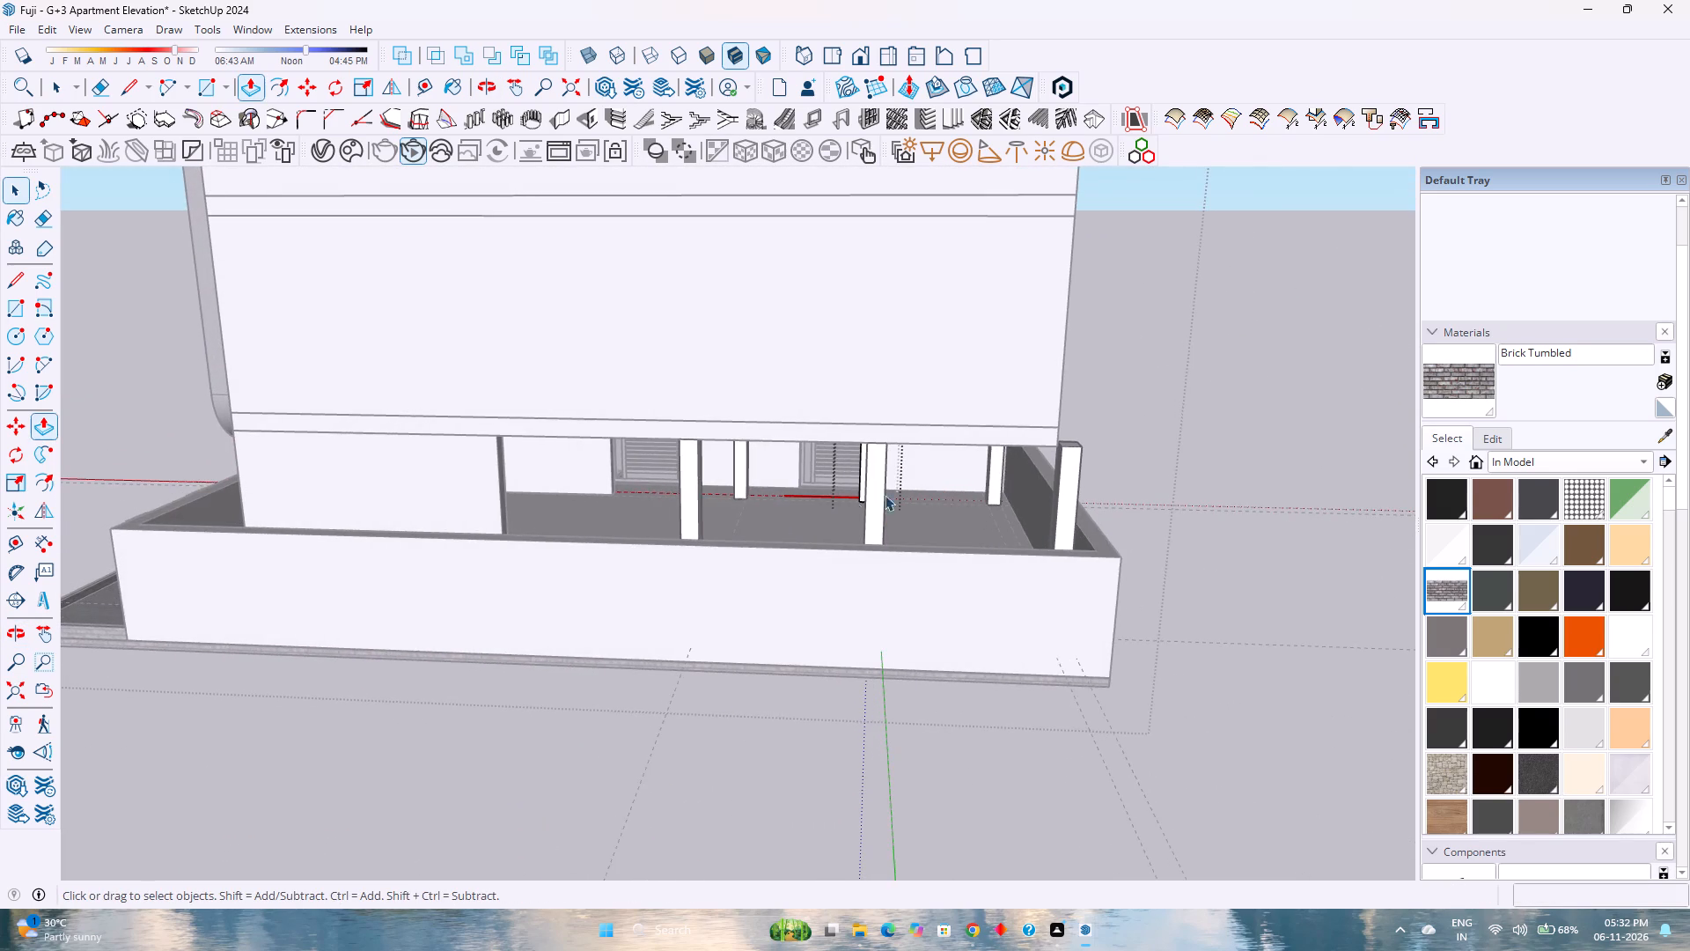
pyautogui.scroll(-3, 838, 498)
pyautogui.press('Escape')
# Select all instances of the parking column component and move them 1' 6" inward along the red axis, towards the upper floors' edge.
pyautogui.scroll(-4, 834, 498)
pyautogui.moveTo(847, 502); pyautogui.dragTo(854, 514, button='middle')
pyautogui.moveTo(857, 522); pyautogui.dragTo(860, 534, button='middle')
pyautogui.moveTo(860, 538); pyautogui.dragTo(862, 579, button='middle')
pyautogui.middleClick(862, 579)
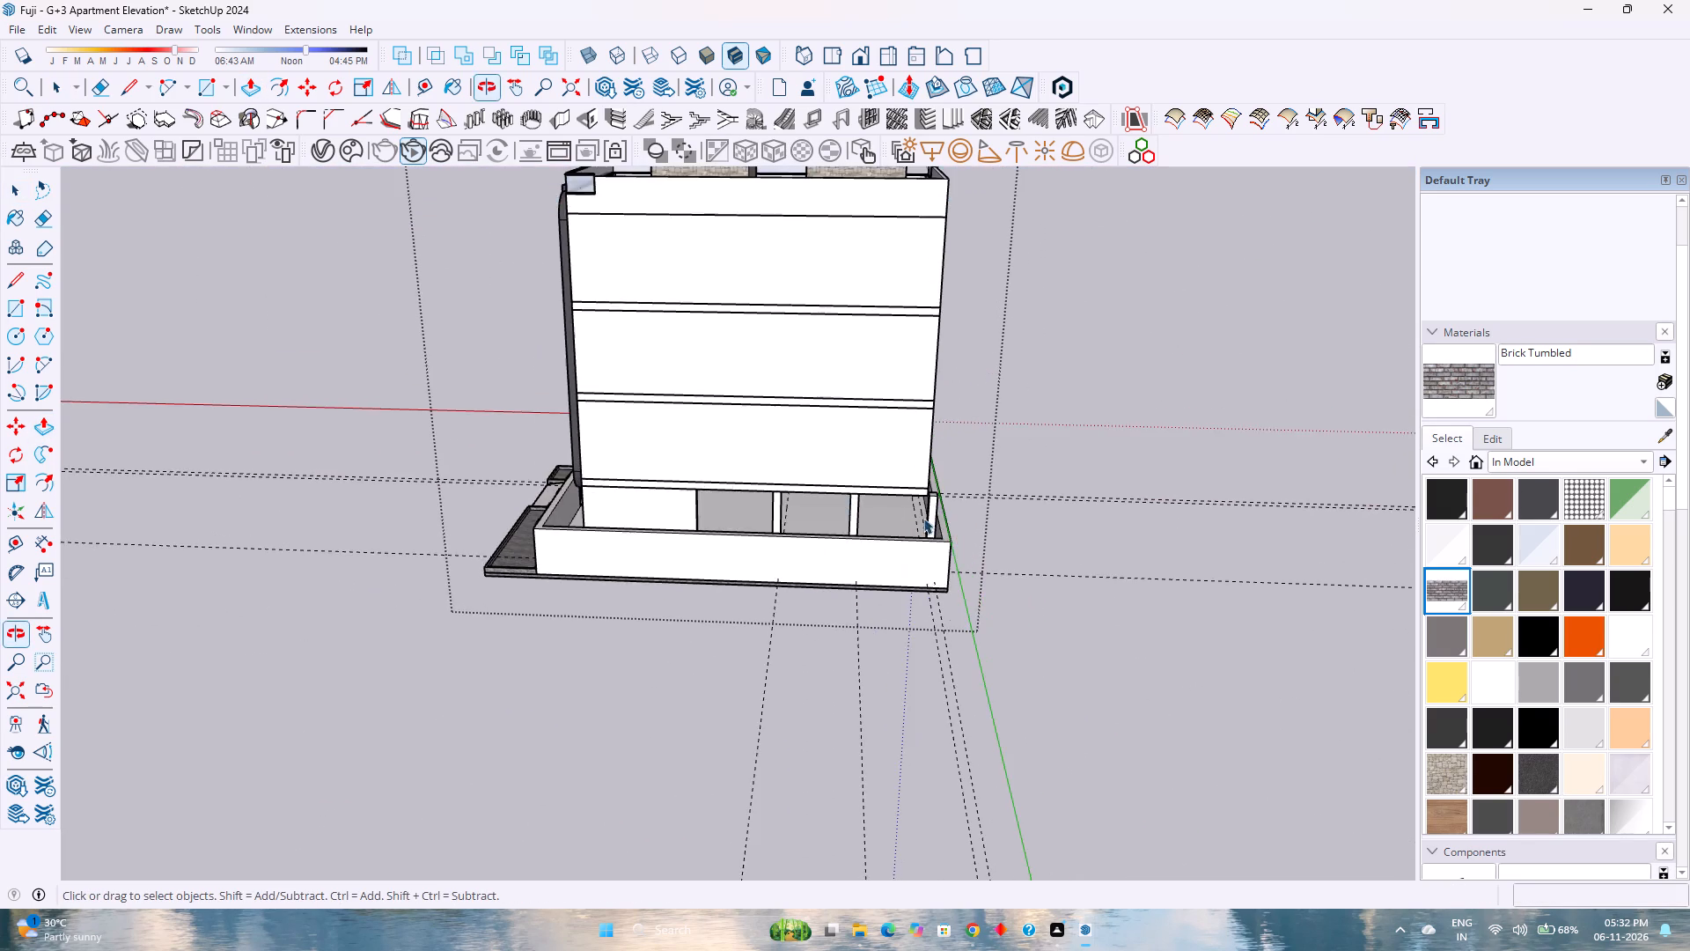
pyautogui.scroll(8, 922, 518)
pyautogui.click(932, 512)
pyautogui.rightClick(941, 511)
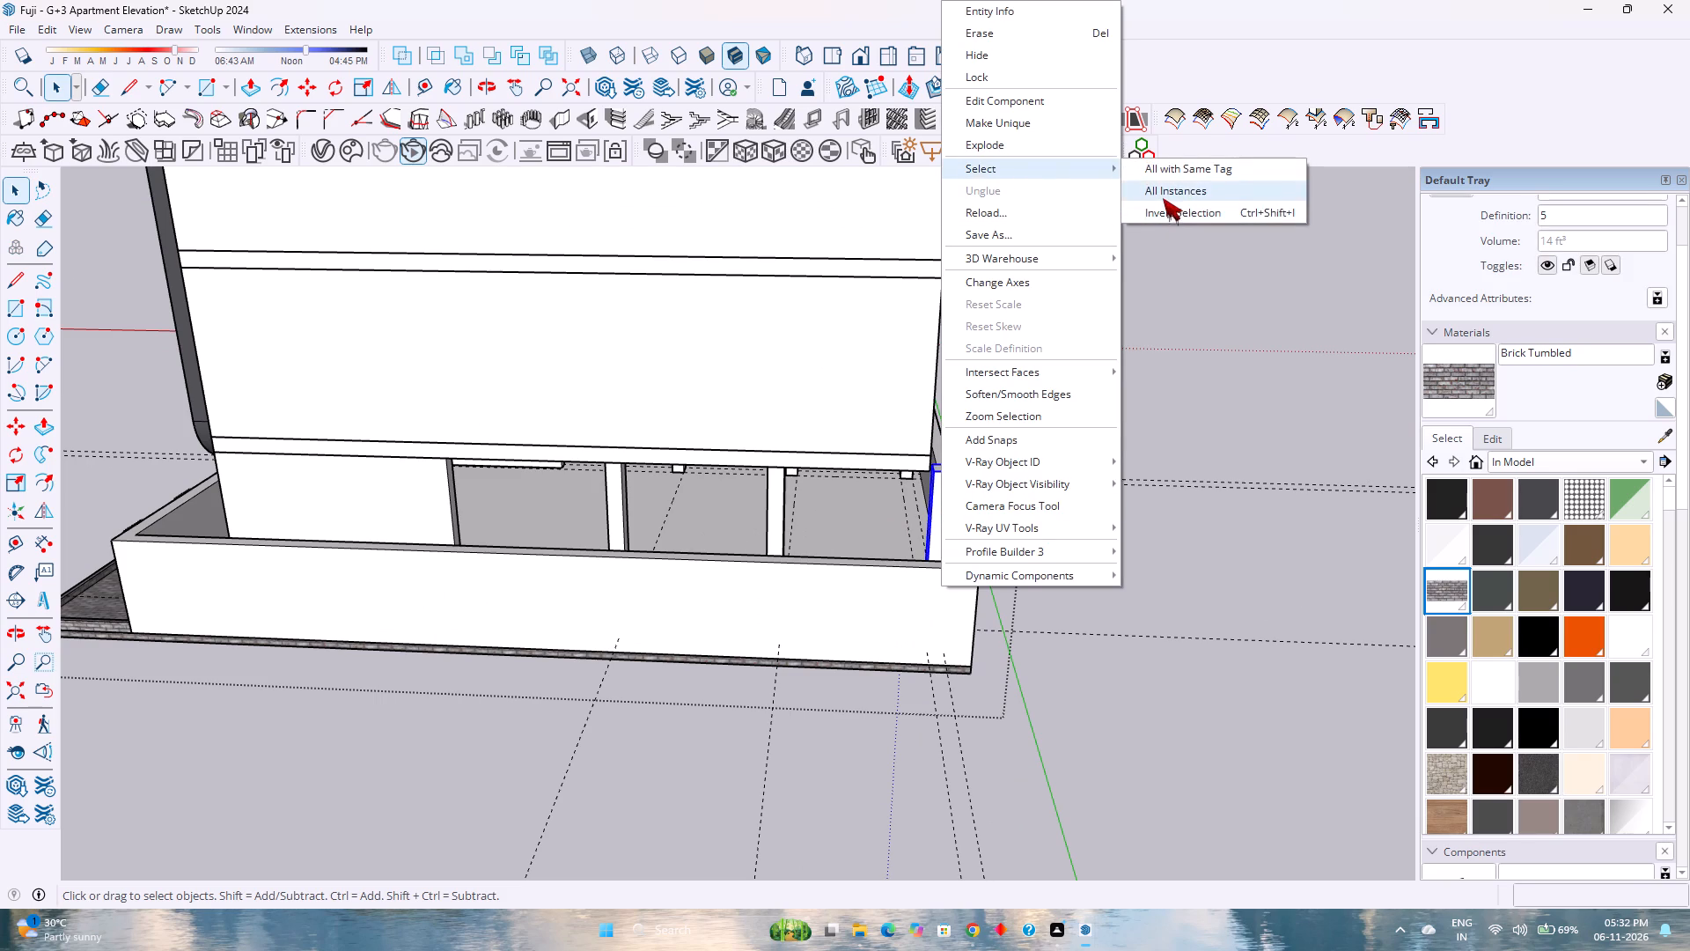
pyautogui.click(1163, 197)
pyautogui.scroll(10, 1001, 435)
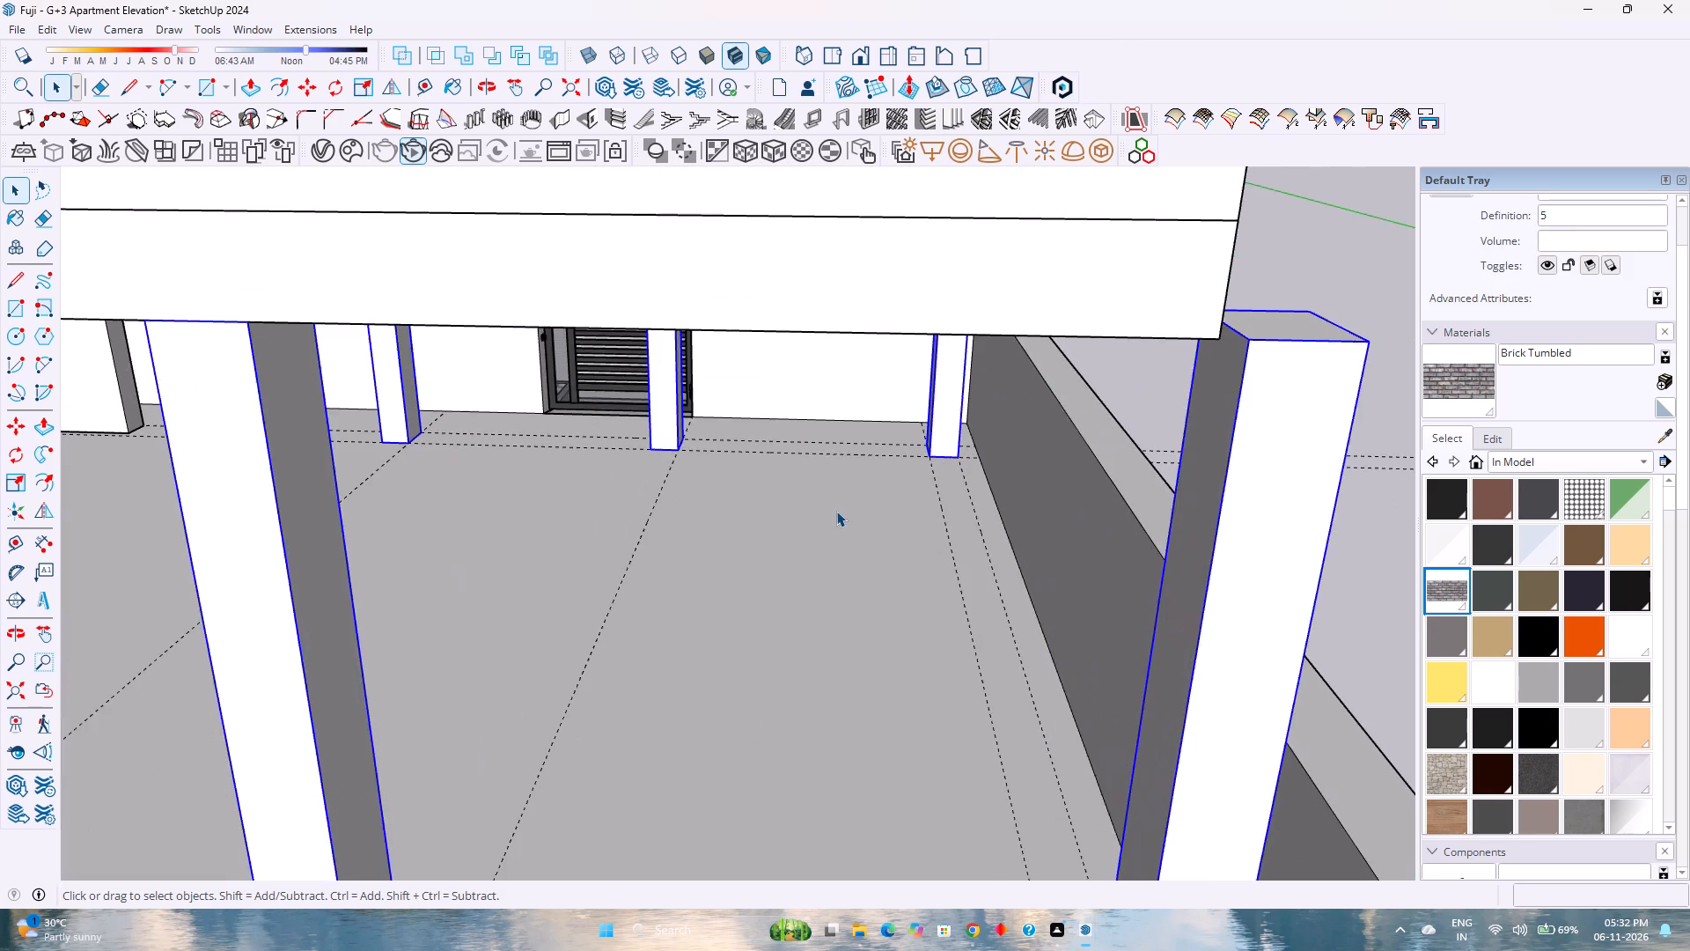
pyautogui.scroll(3, 847, 498)
pyautogui.middleClick(863, 488)
pyautogui.moveTo(860, 488); pyautogui.dragTo(851, 489, button='middle')
pyautogui.moveTo(851, 489); pyautogui.dragTo(786, 492, button='middle')
pyautogui.moveTo(776, 492); pyautogui.dragTo(619, 490, button='middle')
pyautogui.middleClick(618, 490)
pyautogui.scroll(-11, 626, 487)
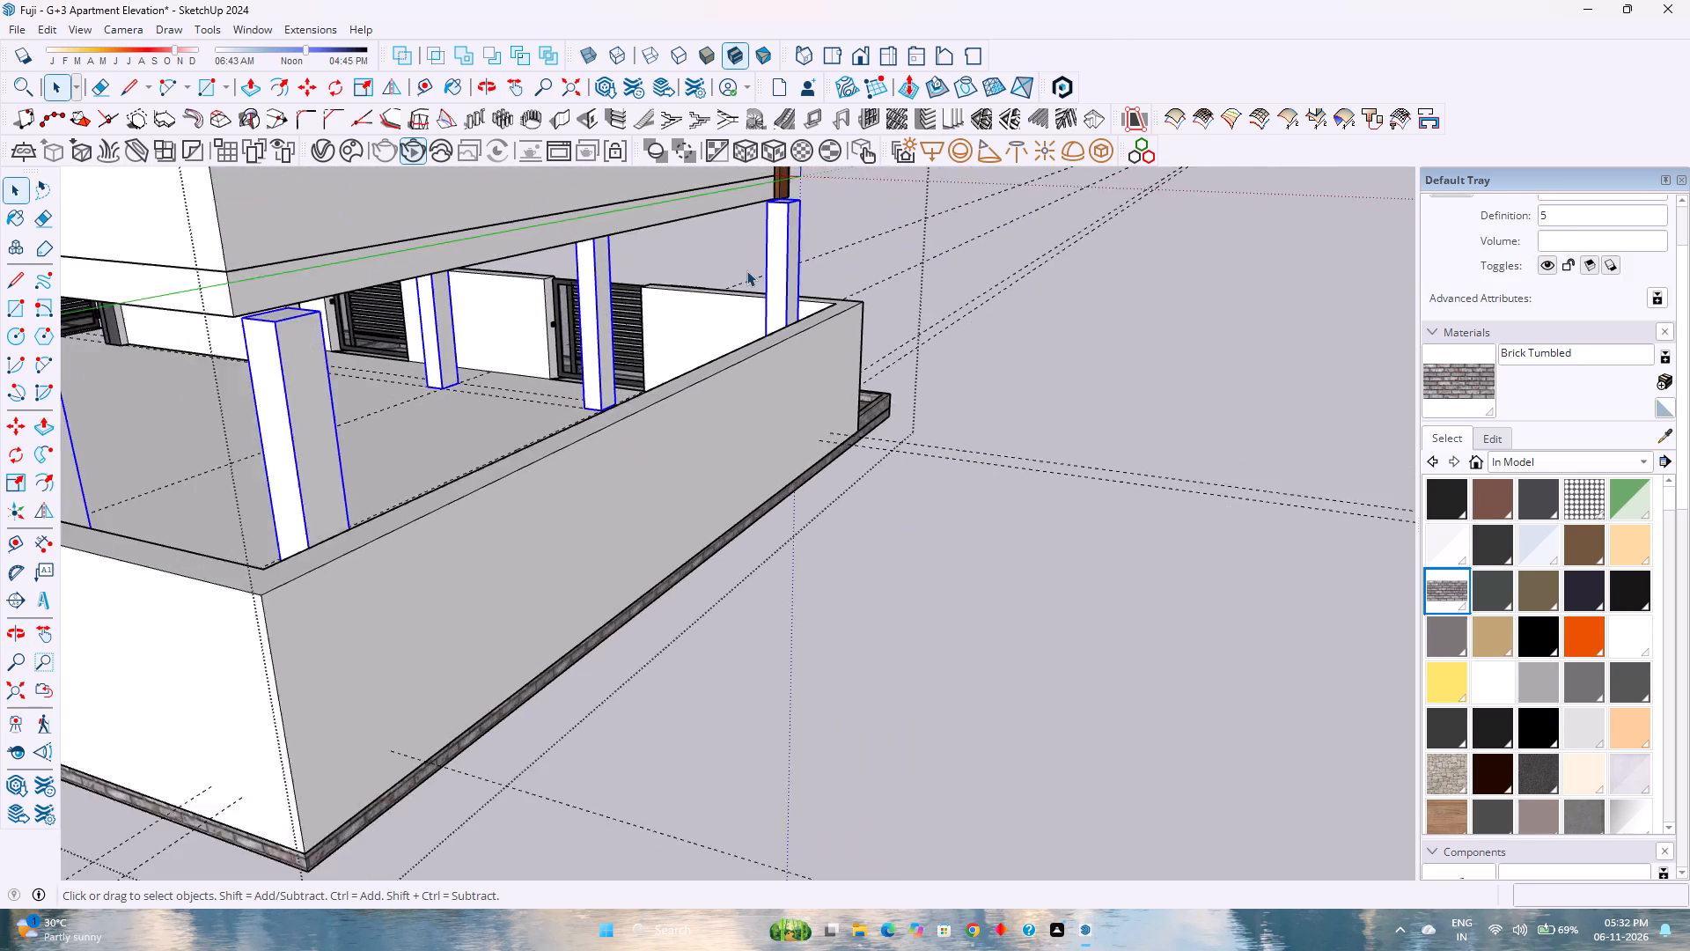
pyautogui.moveTo(745, 272); pyautogui.dragTo(0, 420, button='middle')
pyautogui.middleClick(0, 420)
pyautogui.scroll(10, 686, 247)
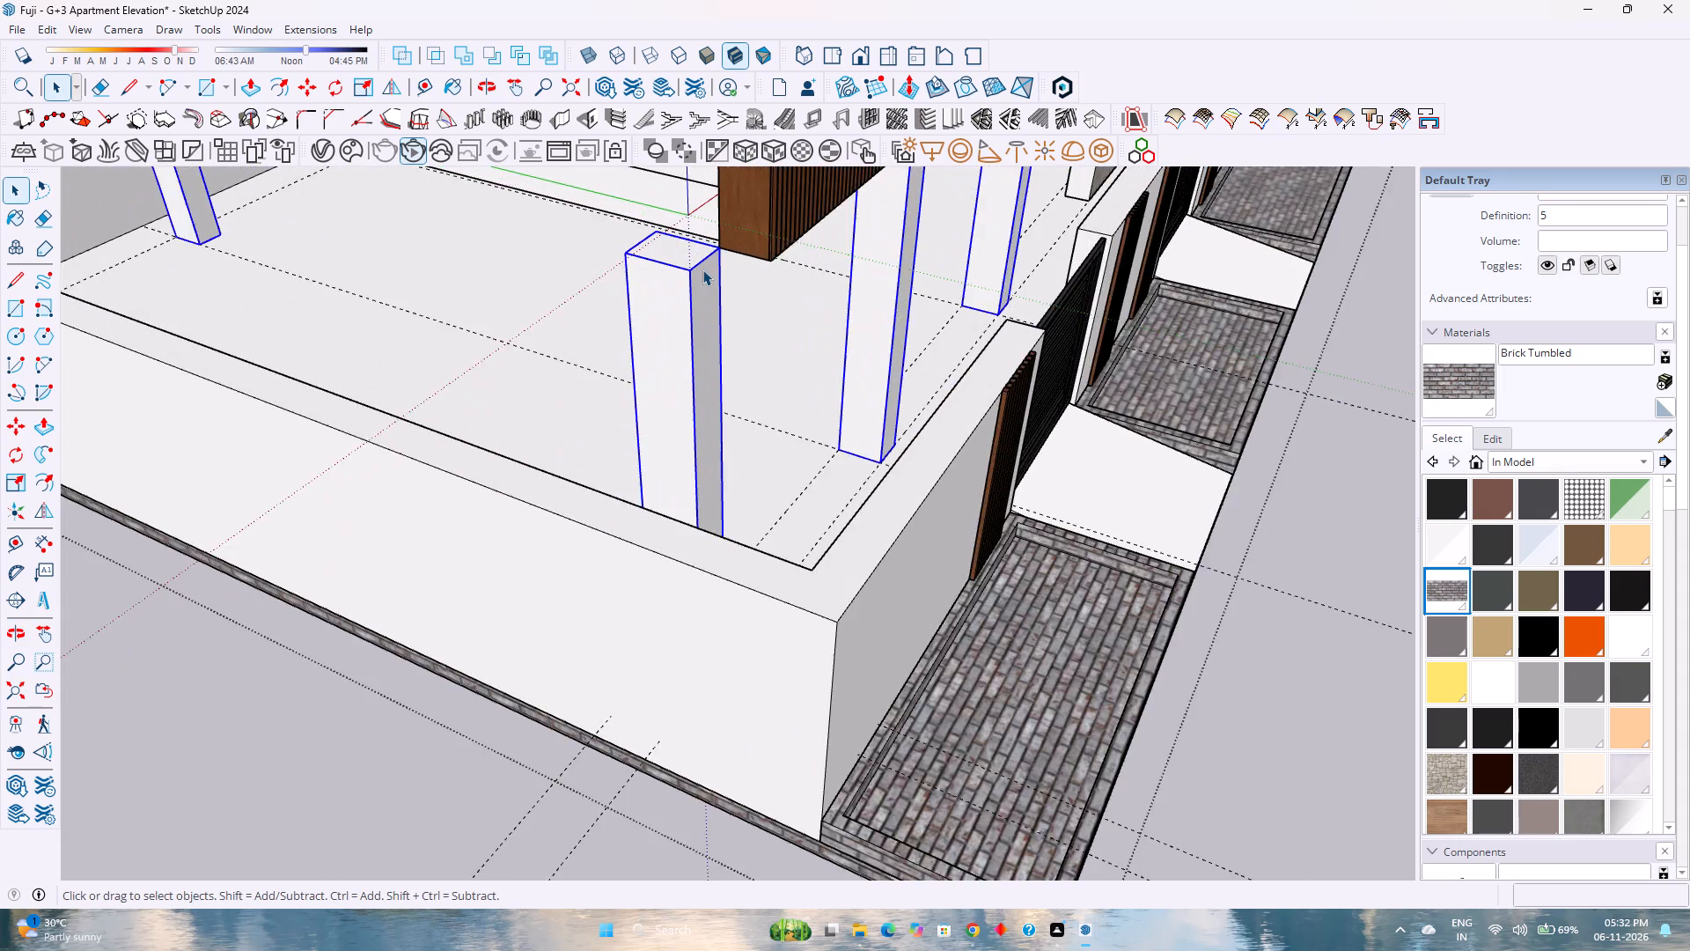
pyautogui.scroll(2, 702, 269)
pyautogui.moveTo(700, 271); pyautogui.dragTo(453, 318, button='middle')
pyautogui.middleClick(453, 318)
pyautogui.press('m')
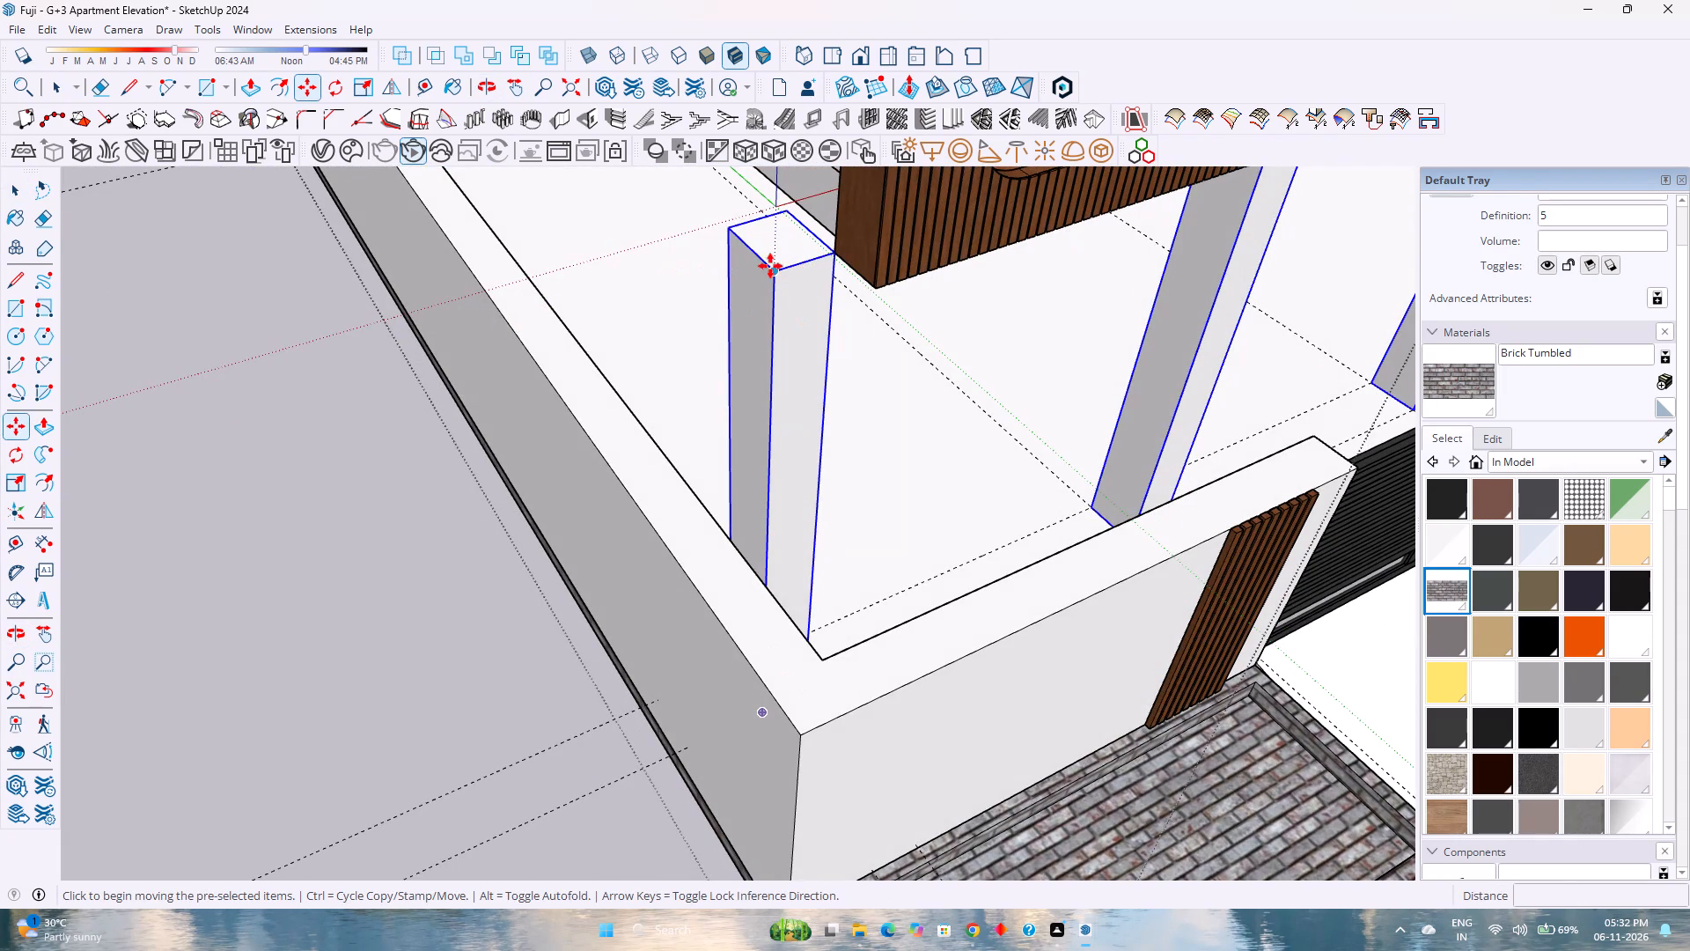
pyautogui.click(769, 271)
pyautogui.keyDown('shift'); pyautogui.moveTo(805, 244); pyautogui.dragTo(790, 409, button='middle'); pyautogui.keyUp('shift')
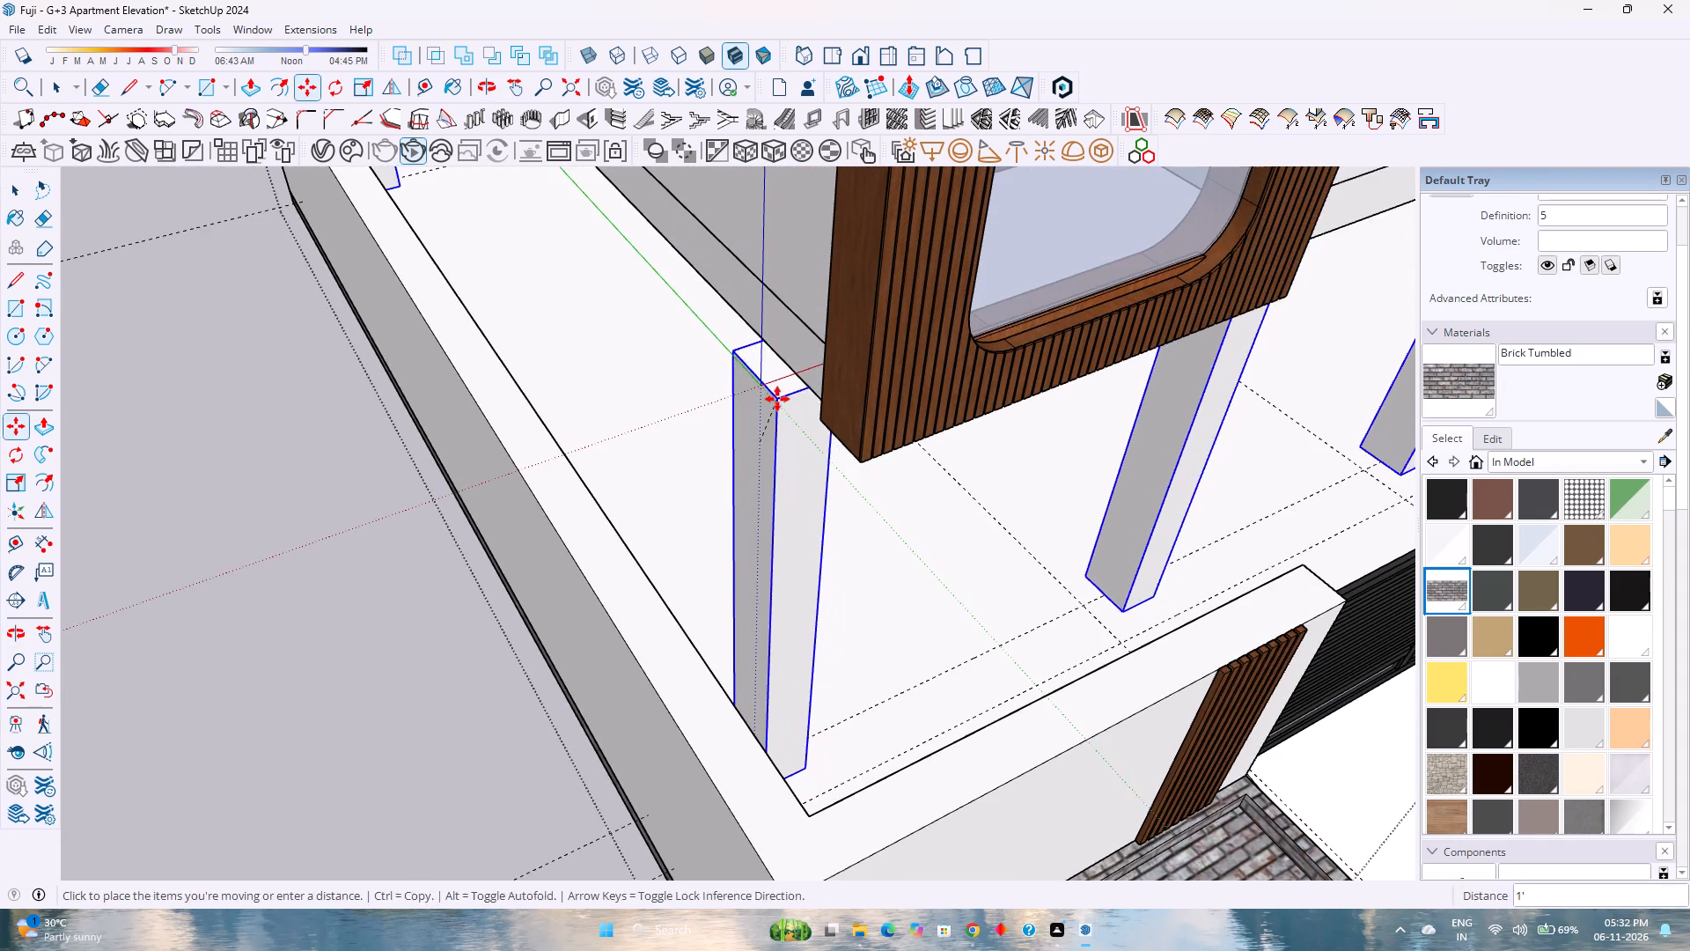
pyautogui.moveTo(777, 399); pyautogui.dragTo(1007, 403, button='middle')
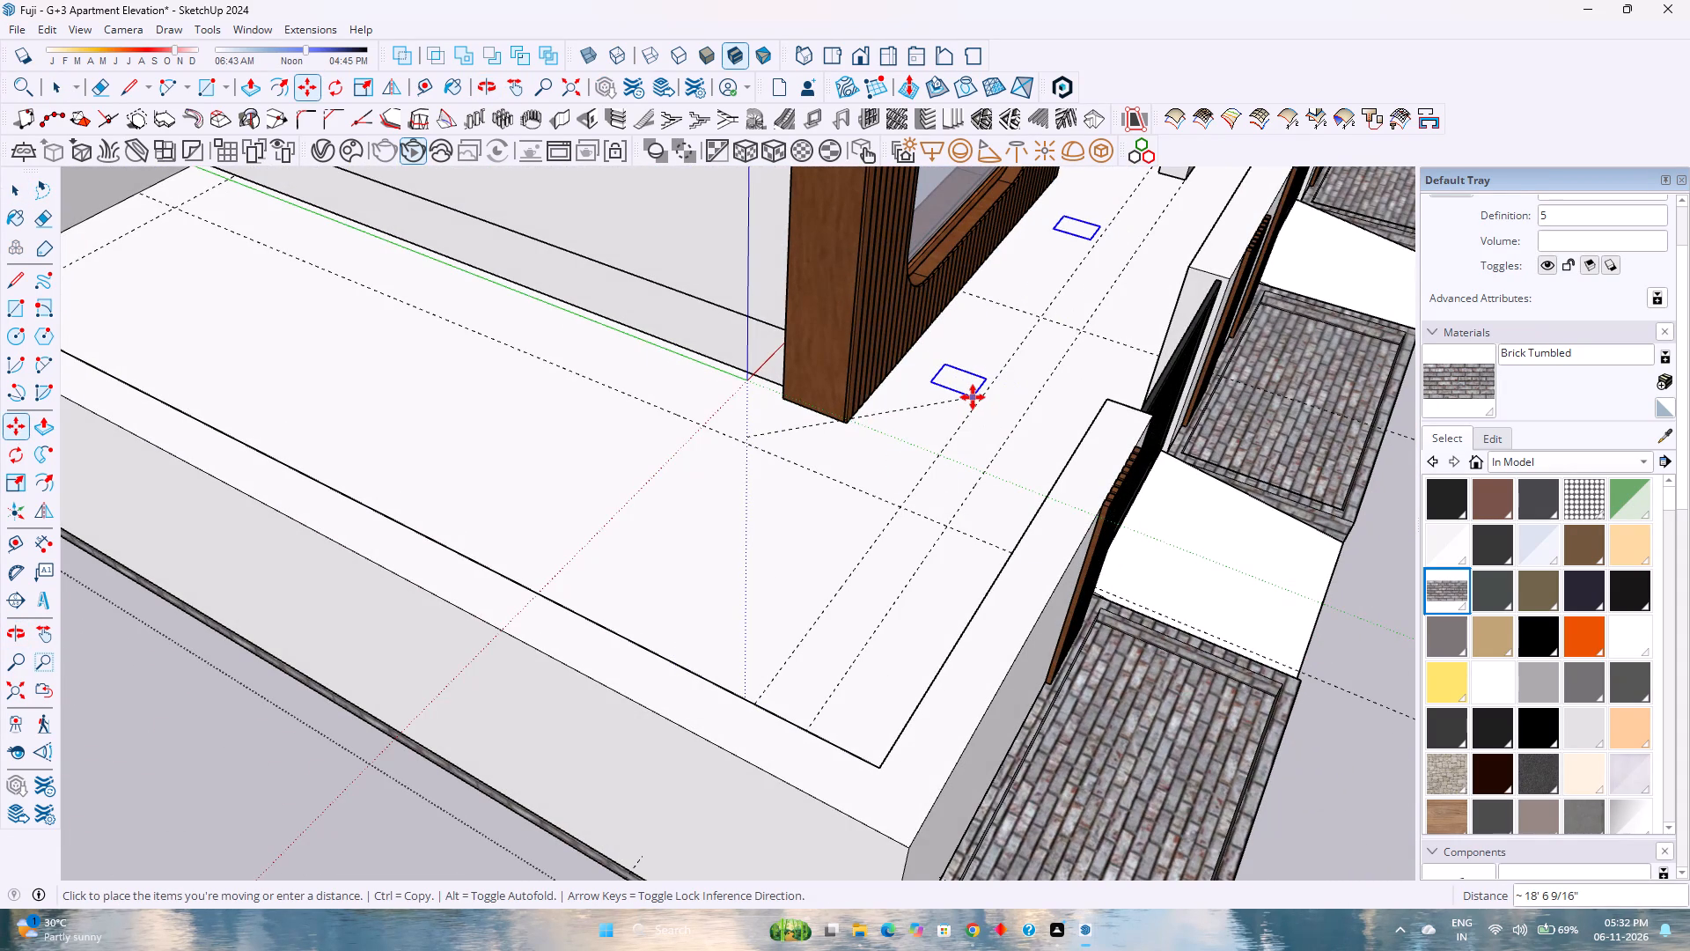
pyautogui.press('Left')
pyautogui.press('Right')
pyautogui.scroll(4, 735, 383)
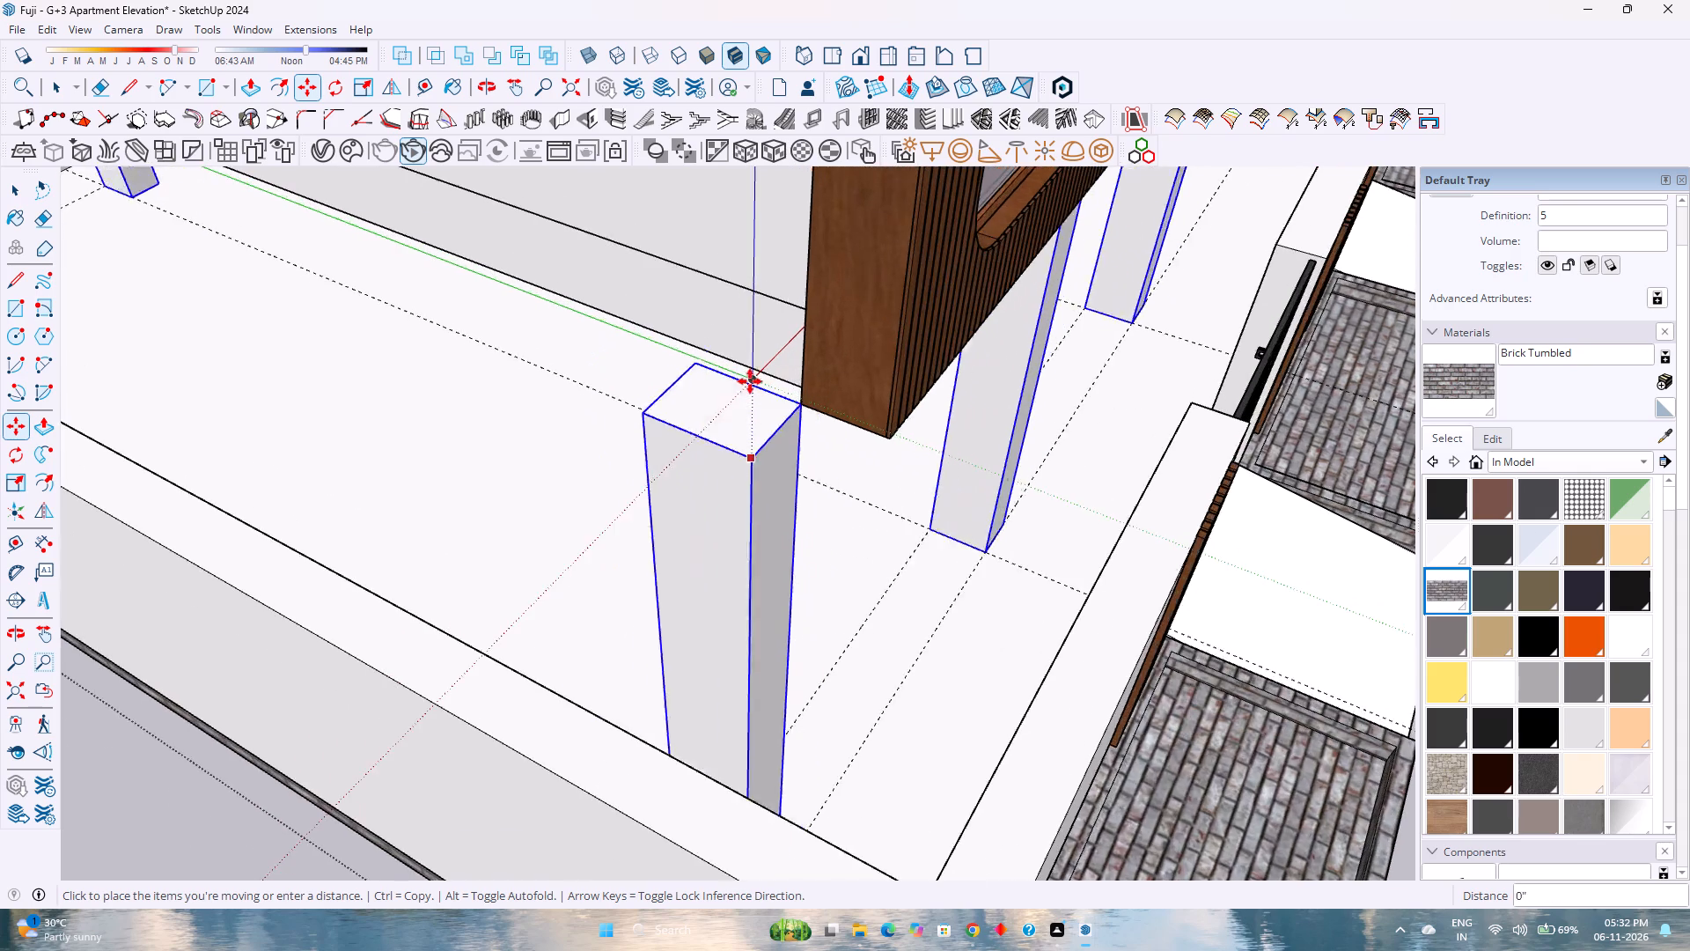
pyautogui.scroll(2, 750, 381)
pyautogui.middleClick(752, 381)
pyautogui.middleClick(756, 381)
pyautogui.moveTo(763, 382); pyautogui.dragTo(822, 389, button='middle')
pyautogui.moveTo(883, 390); pyautogui.dragTo(1211, 362, button='middle')
pyautogui.middleClick(1211, 362)
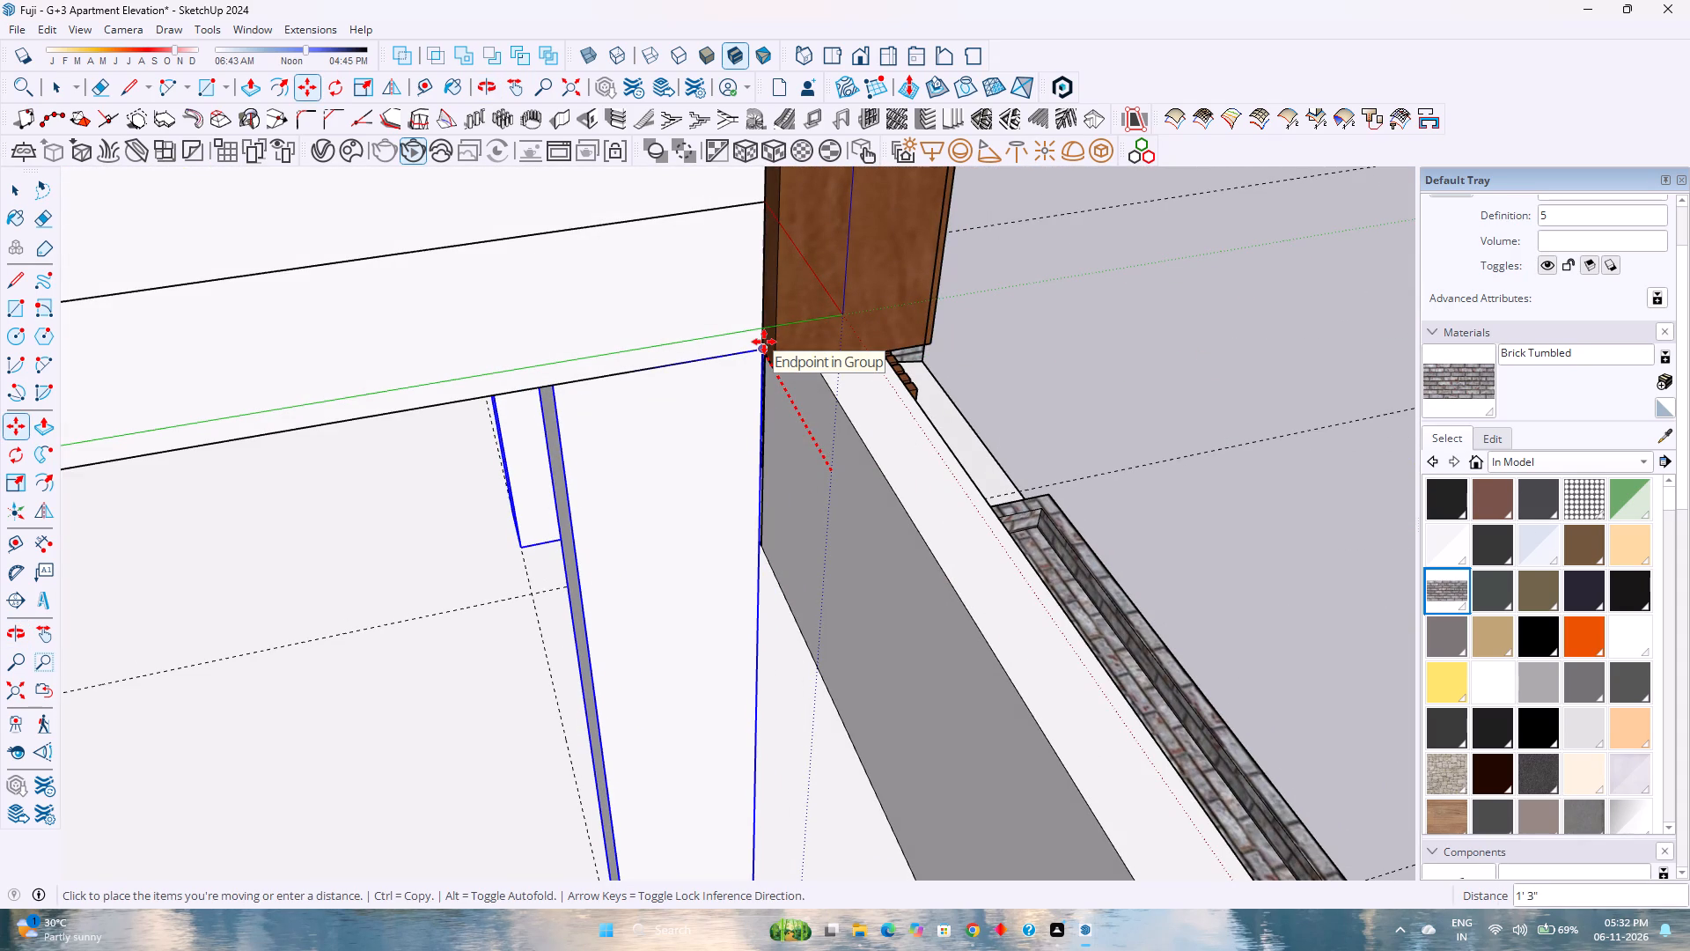
pyautogui.write('1\'6"')
pyautogui.press('Return')
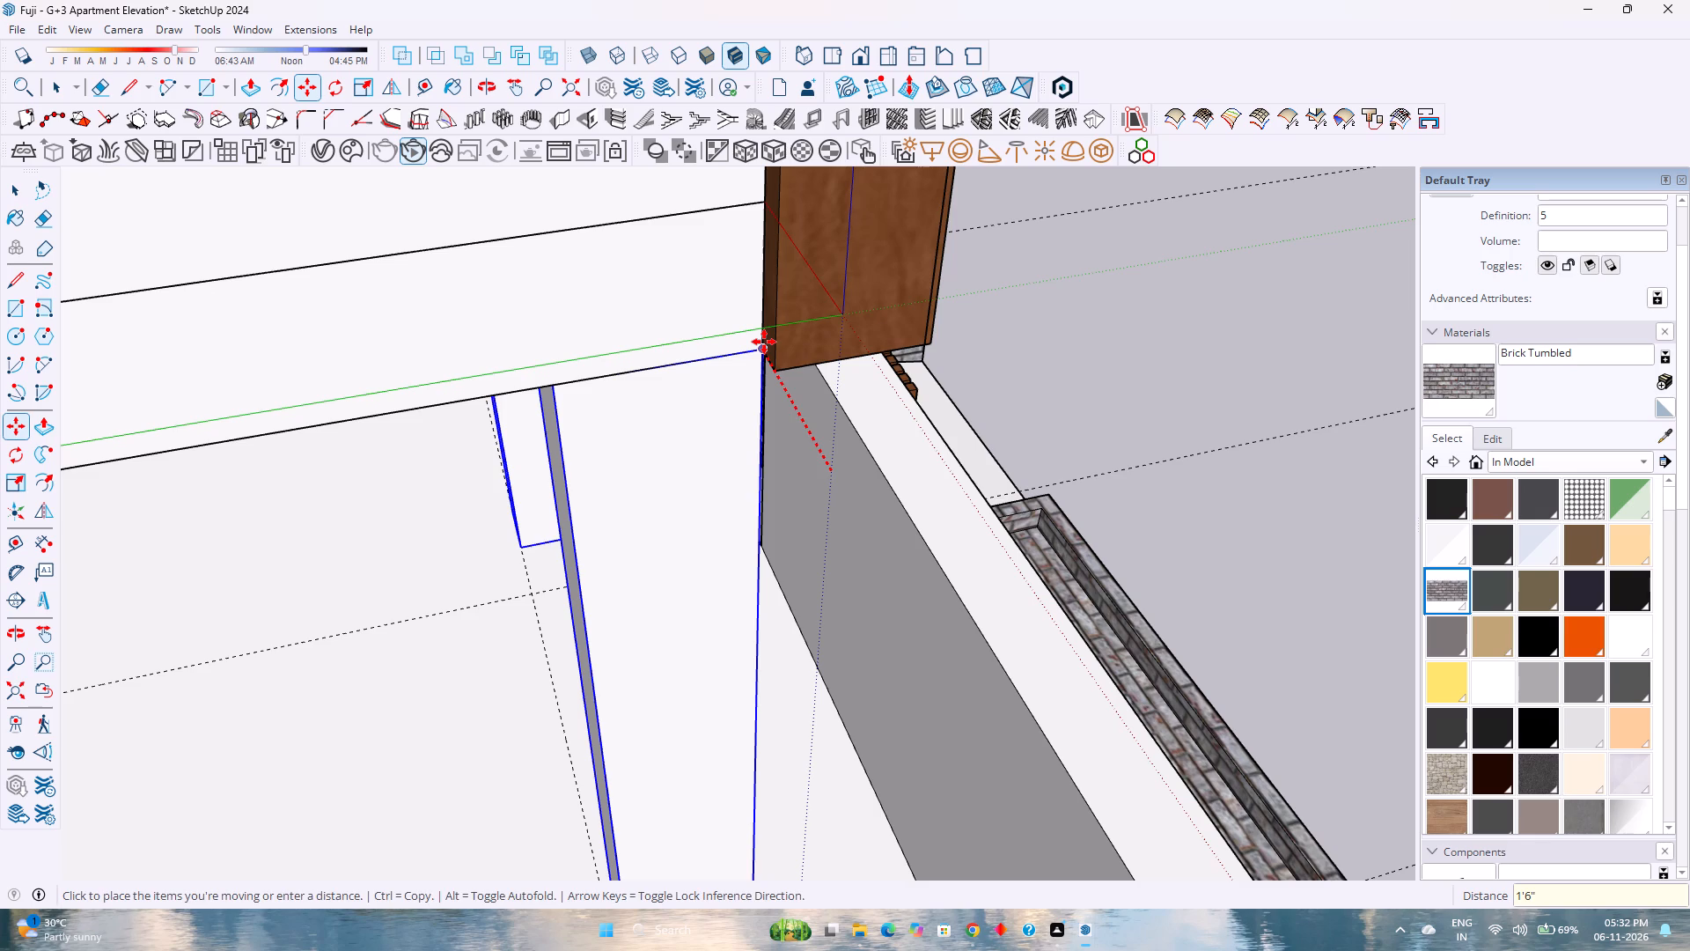
# Change the move distance of the parking columns to 1' 3".
pyautogui.scroll(-12, 769, 361)
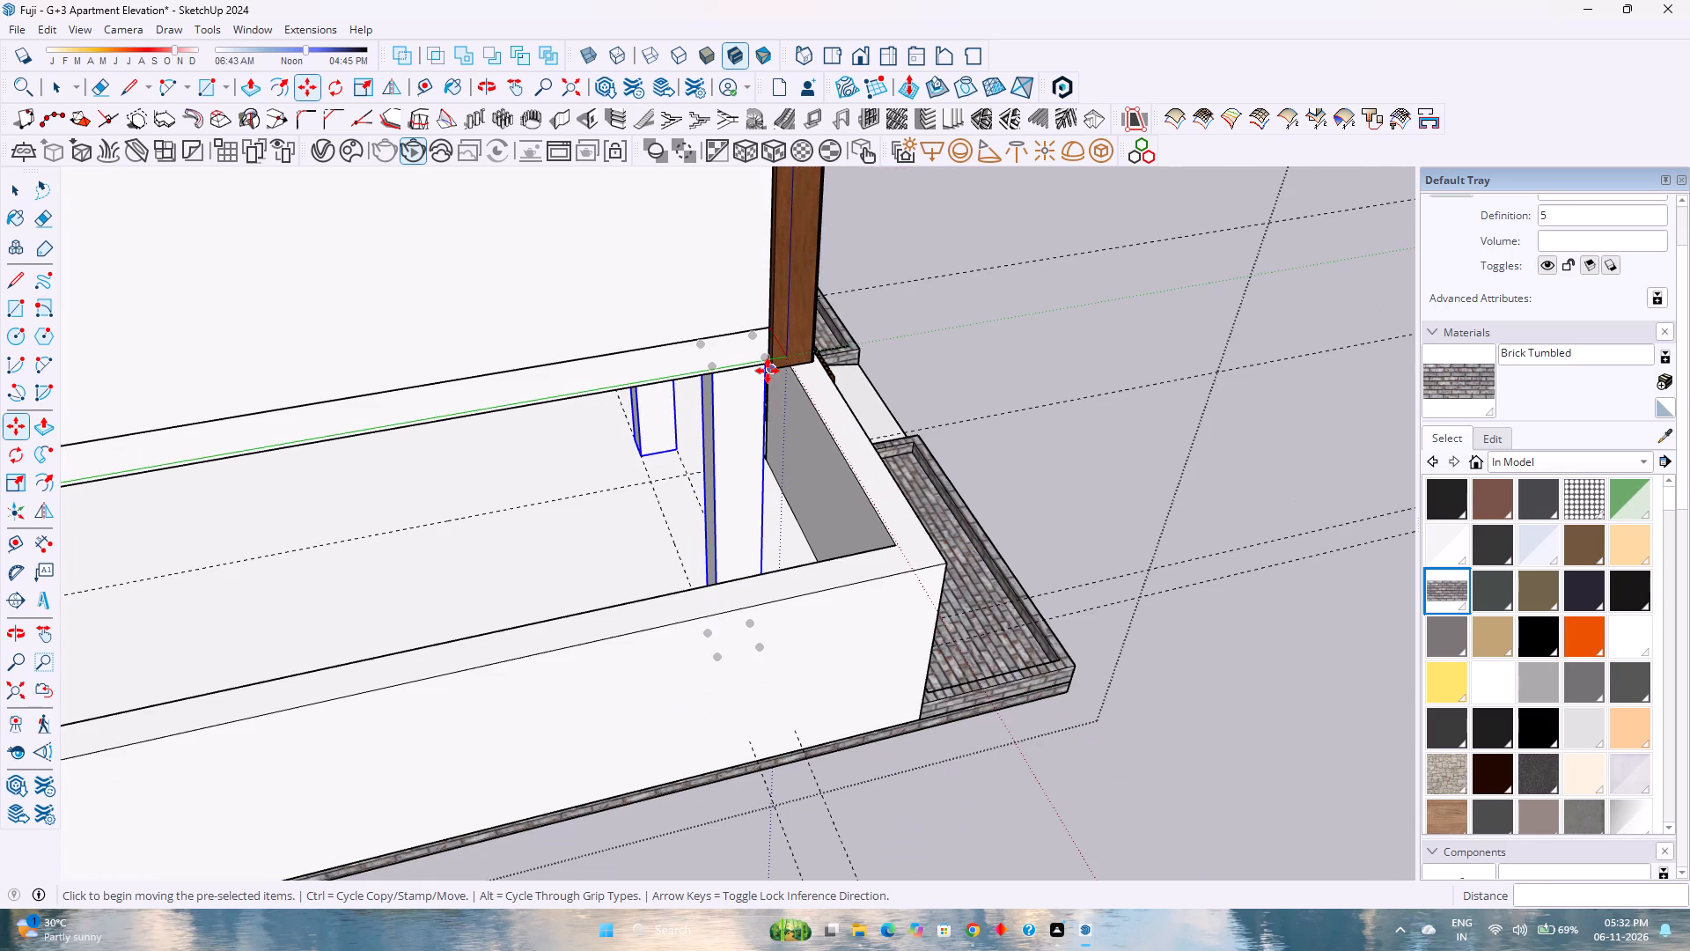
pyautogui.write('1\'3"')
pyautogui.press('Return')
pyautogui.press('space')
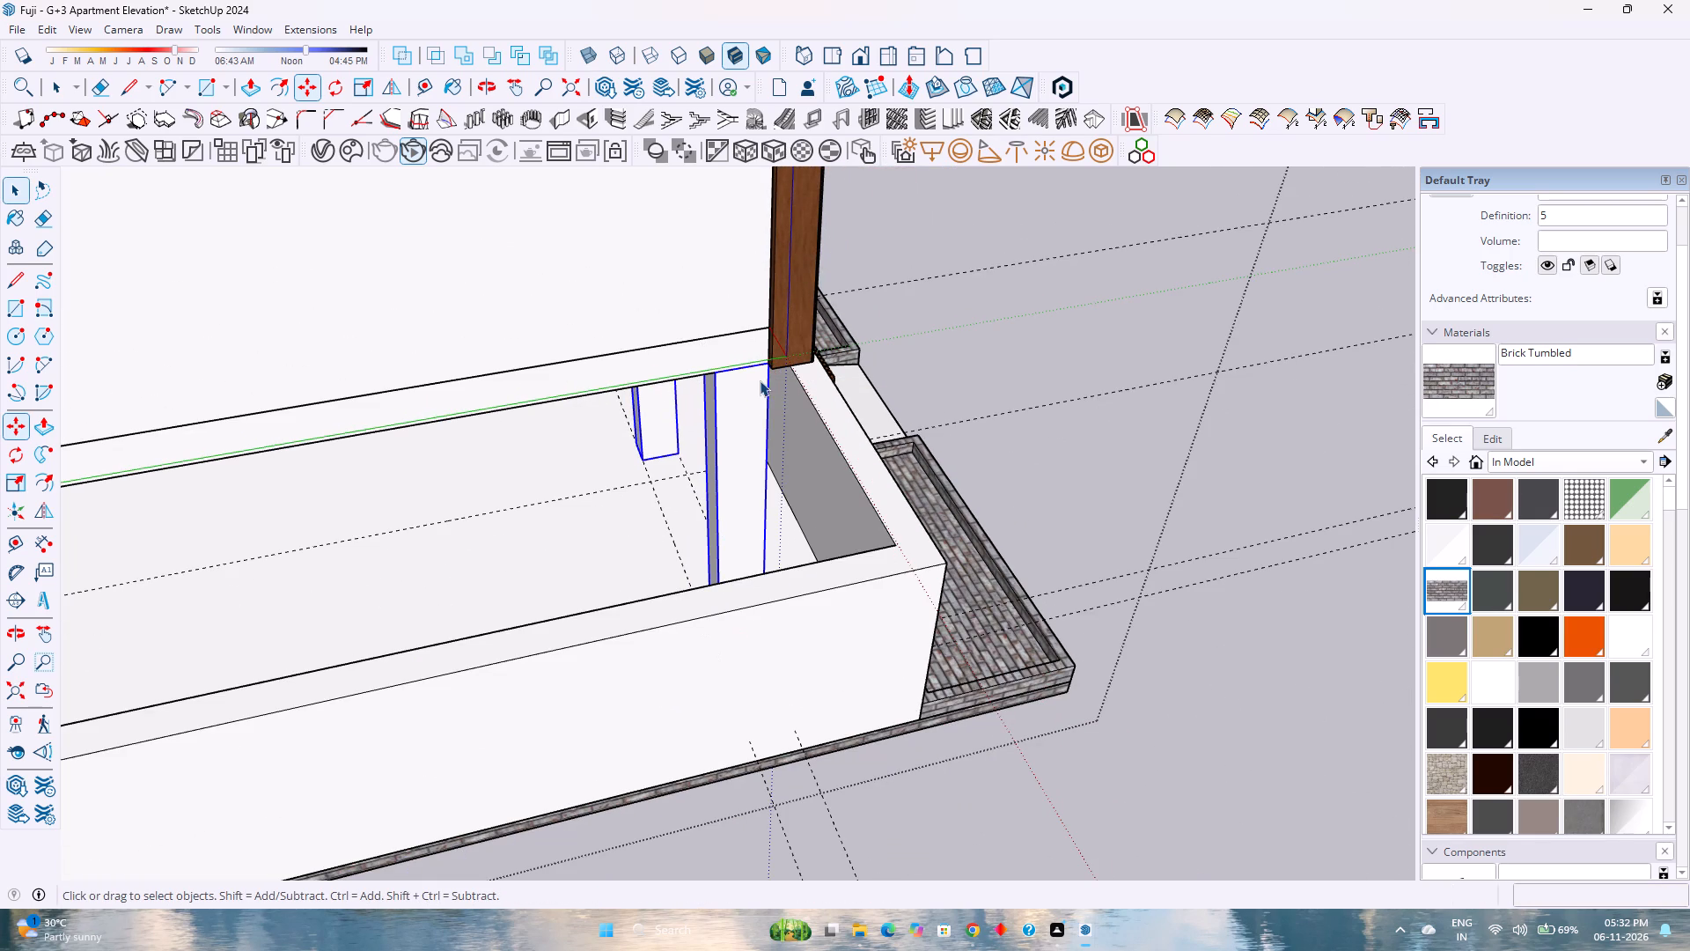
# Delete all construction guides from the model and clear the column selection.
pyautogui.scroll(-8, 760, 380)
pyautogui.moveTo(937, 358); pyautogui.dragTo(660, 358, button='middle')
pyautogui.moveTo(616, 357); pyautogui.dragTo(272, 335, button='middle')
pyautogui.scroll(-4, 270, 313)
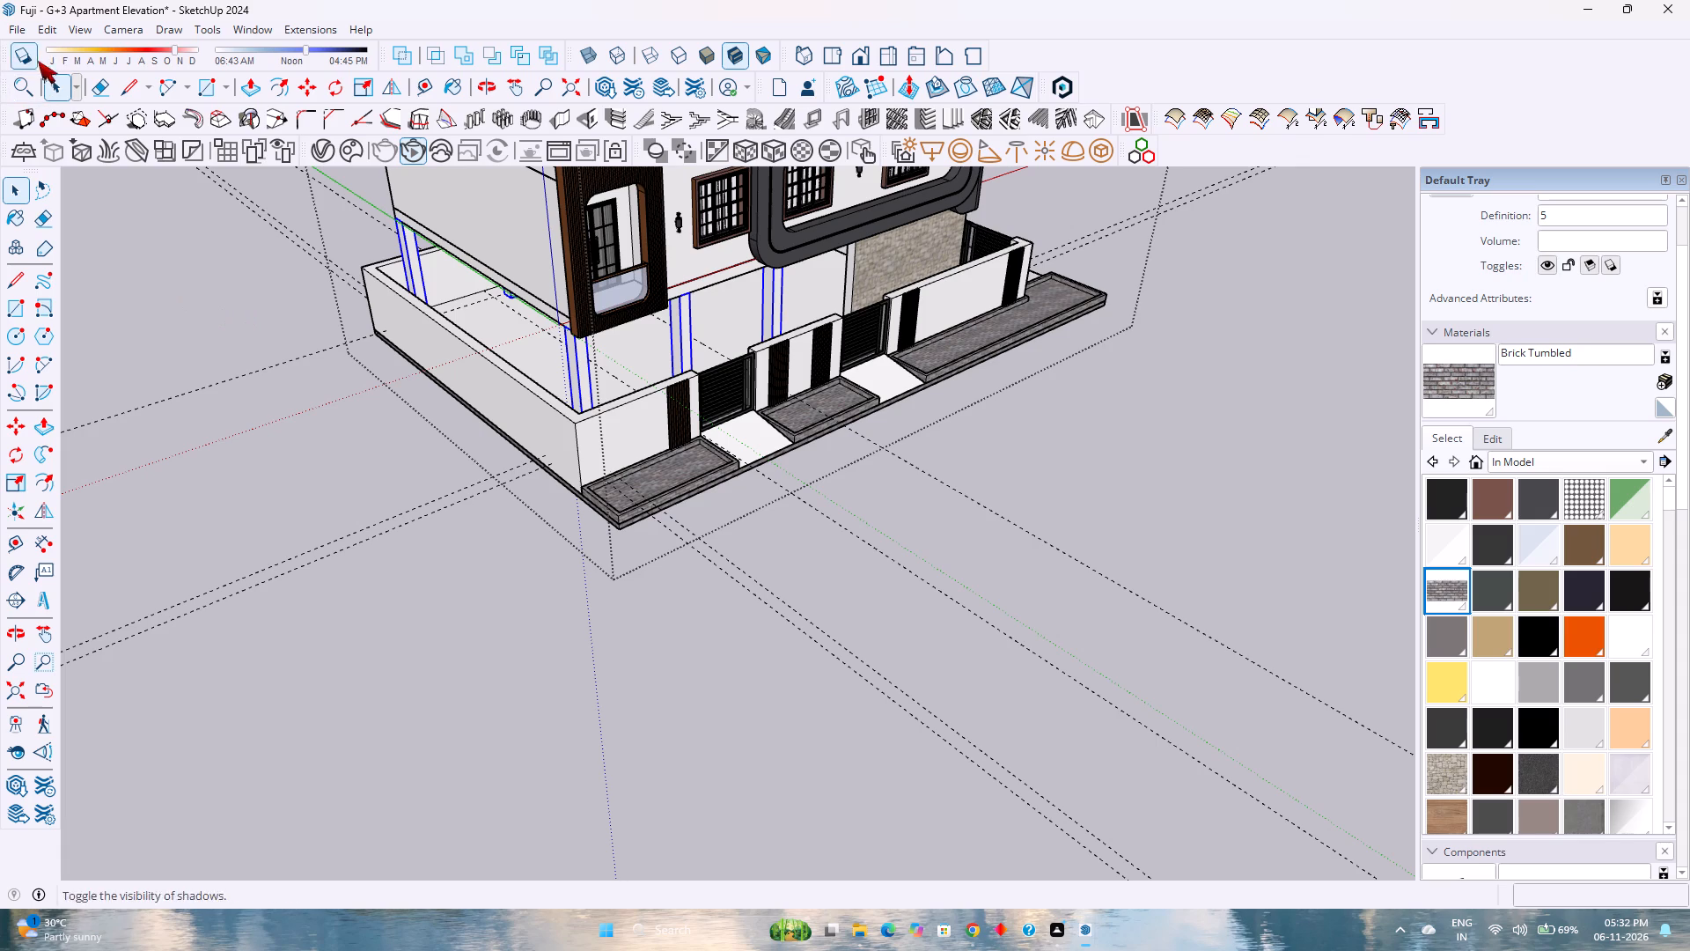
pyautogui.click(48, 35)
pyautogui.click(75, 206)
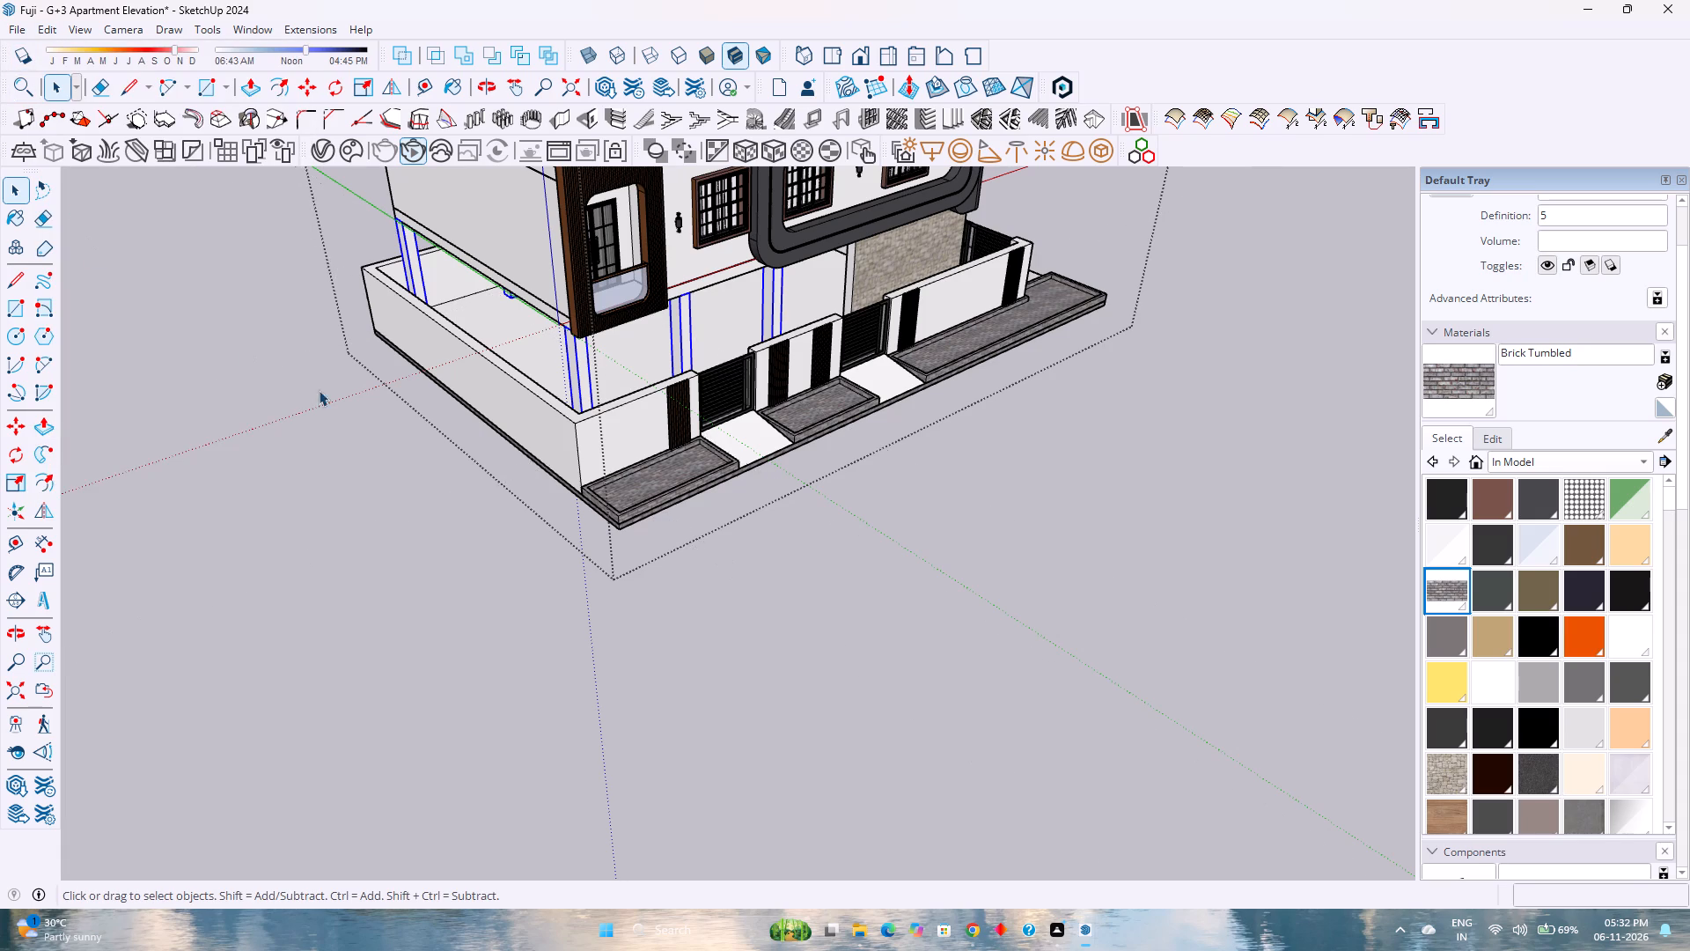
pyautogui.scroll(-3, 336, 394)
pyautogui.click(752, 525)
# Examine the whole building from several angles, checking the front and side elevations and the parking columns under the upper floors.
pyautogui.scroll(-3, 974, 472)
pyautogui.moveTo(952, 475); pyautogui.dragTo(420, 358, button='middle')
pyautogui.middleClick(420, 358)
pyautogui.scroll(-4, 463, 352)
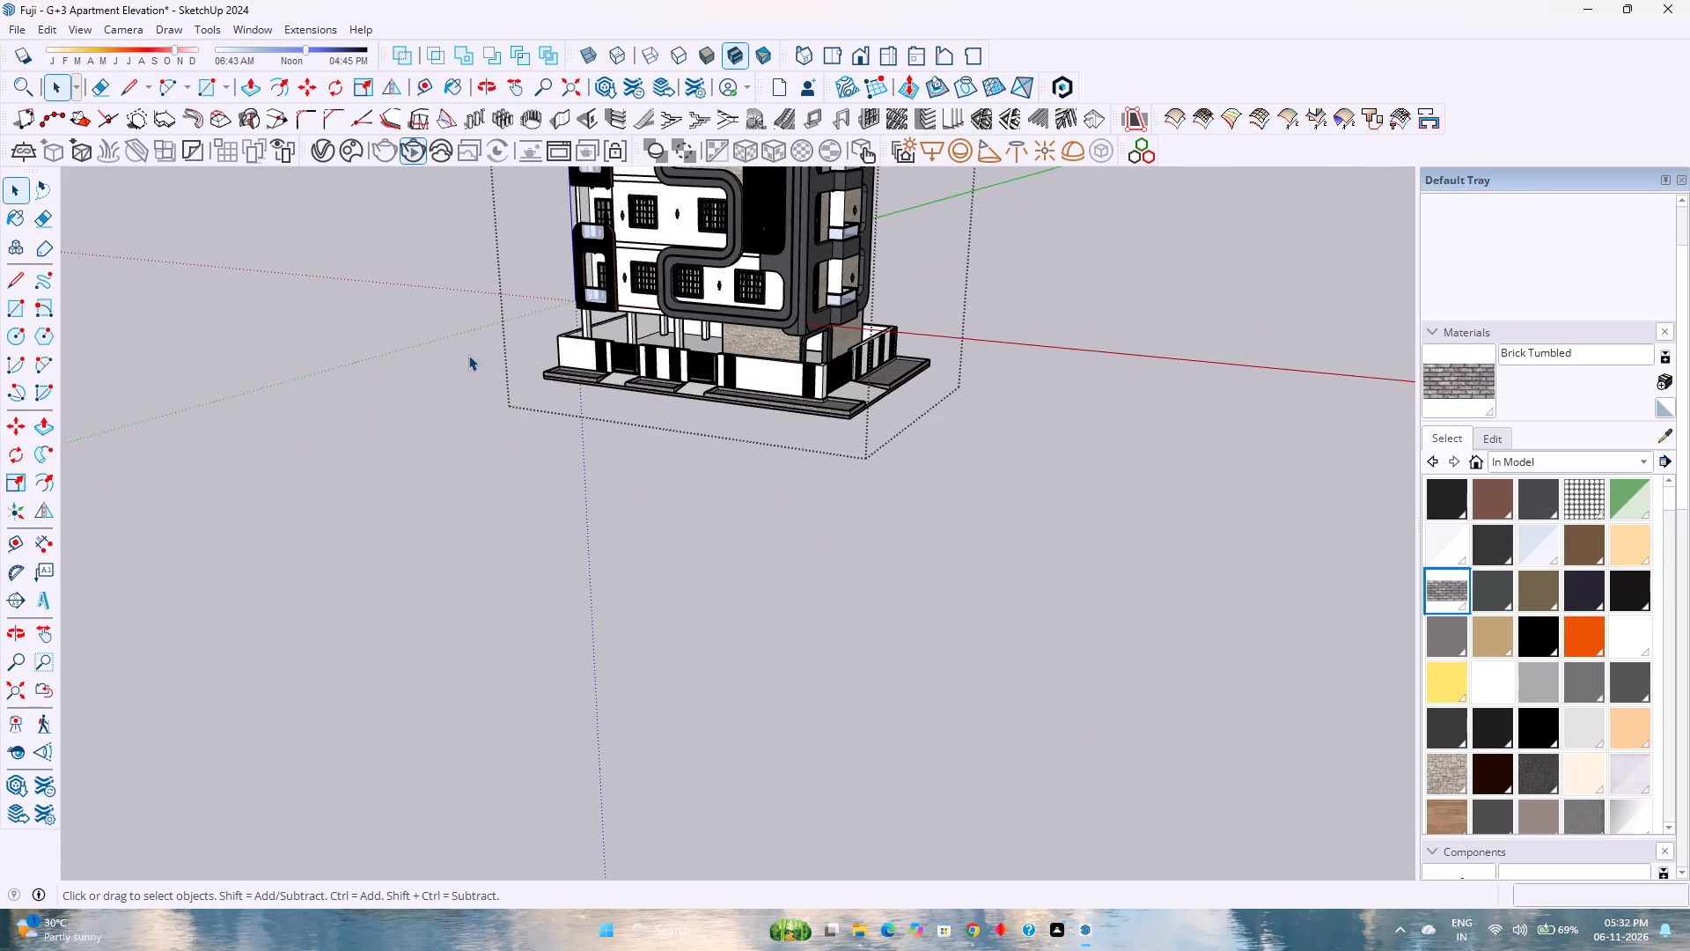
pyautogui.keyDown('shift'); pyautogui.moveTo(764, 285); pyautogui.dragTo(668, 448, button='middle'); pyautogui.keyUp('shift')
pyautogui.keyDown('shift'); pyautogui.middleClick(668, 448); pyautogui.keyUp('shift')
pyautogui.scroll(-1, 643, 398)
pyautogui.keyDown('shift'); pyautogui.middleClick(639, 399); pyautogui.keyUp('shift')
pyautogui.keyDown('shift'); pyautogui.moveTo(639, 402); pyautogui.dragTo(664, 479, button='middle'); pyautogui.keyUp('shift')
pyautogui.moveTo(639, 461); pyautogui.dragTo(625, 373, button='middle')
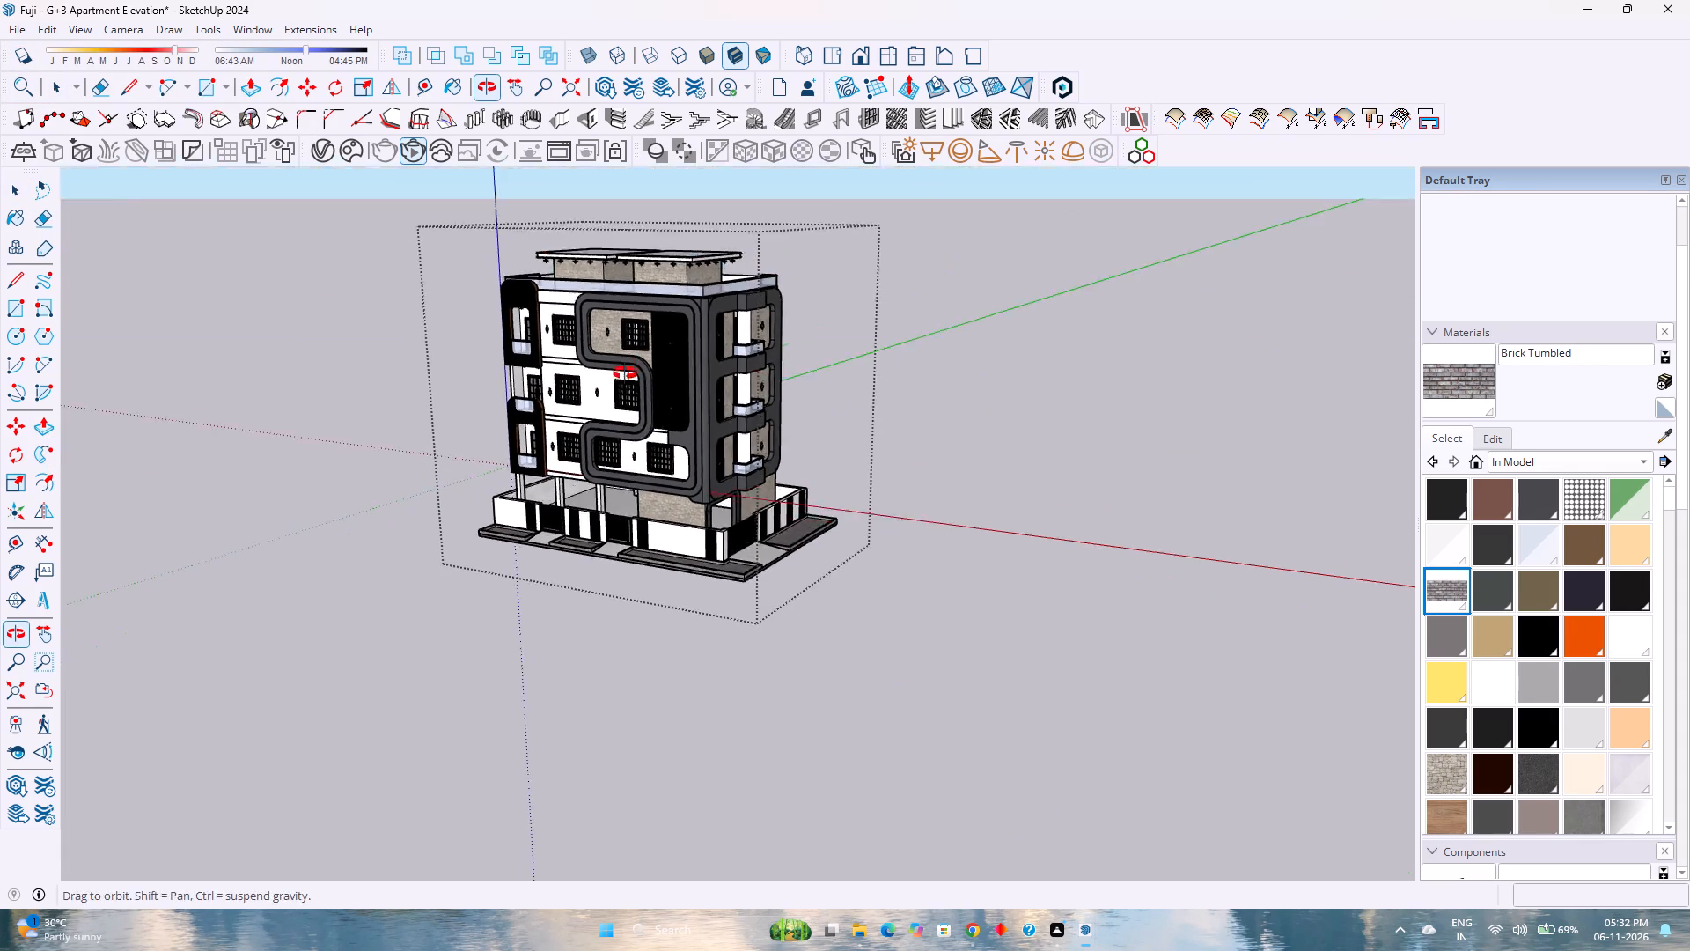
pyautogui.moveTo(625, 373); pyautogui.dragTo(635, 336, button='middle')
pyautogui.scroll(6, 658, 319)
pyautogui.keyDown('shift'); pyautogui.moveTo(665, 417); pyautogui.dragTo(630, 365, button='middle'); pyautogui.keyUp('shift')
pyautogui.scroll(-2, 630, 359)
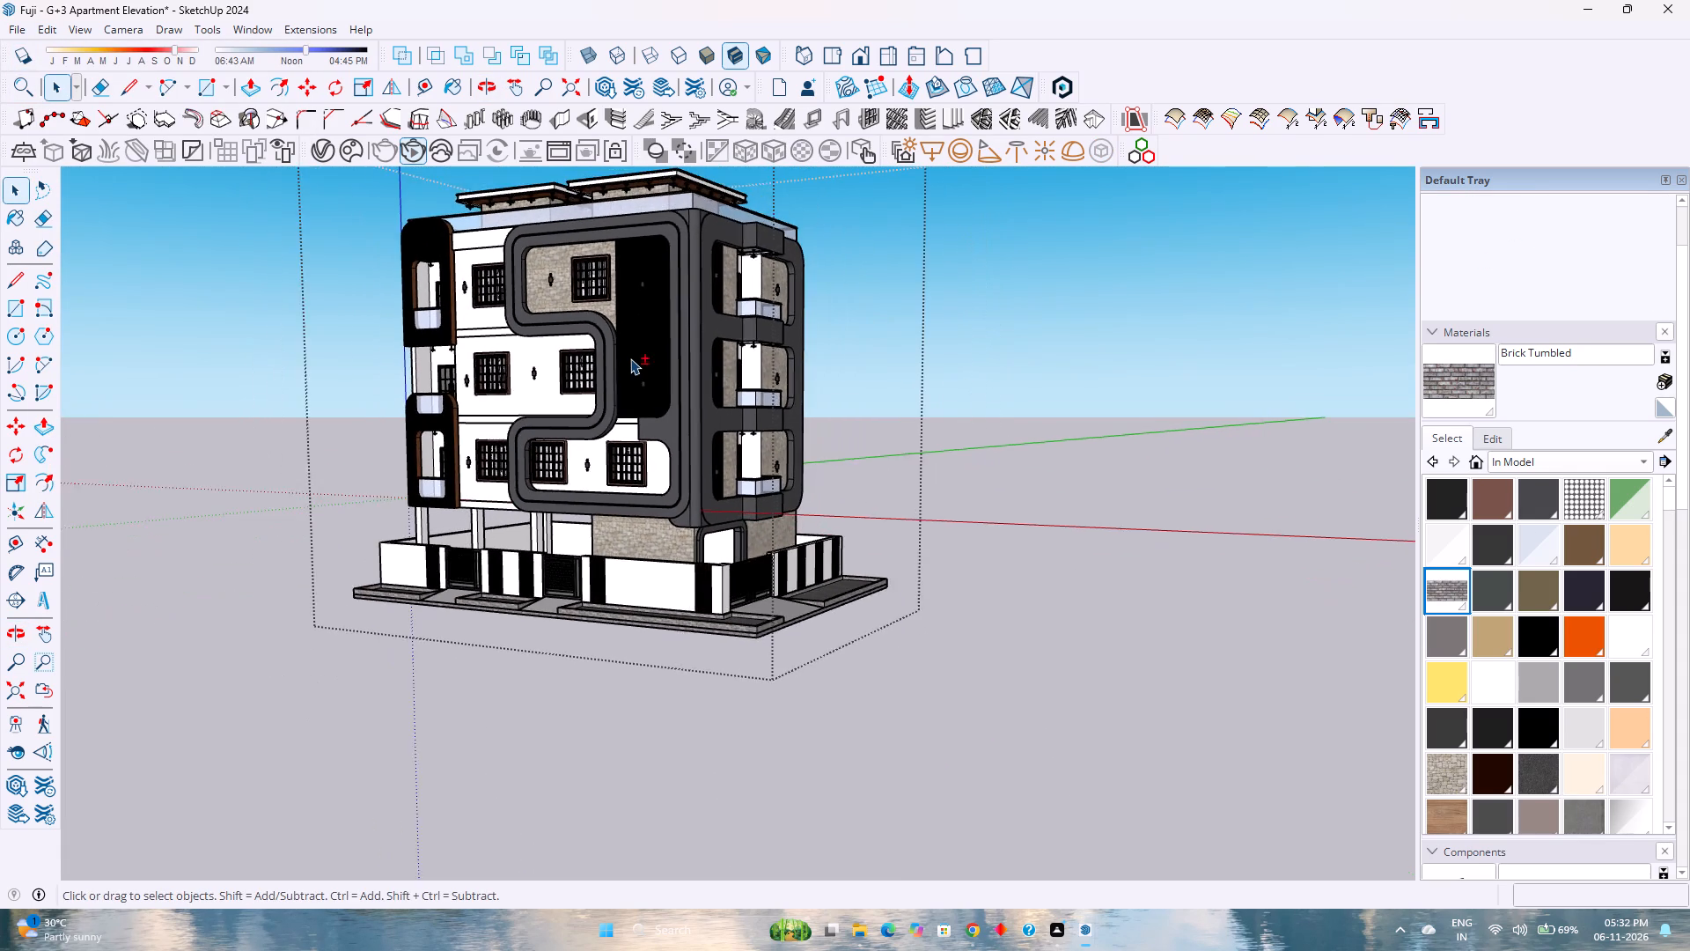
pyautogui.scroll(-1, 630, 358)
pyautogui.keyDown('shift'); pyautogui.moveTo(630, 358); pyautogui.dragTo(636, 402, button='middle'); pyautogui.keyUp('shift')
pyautogui.keyDown('shift'); pyautogui.middleClick(637, 405); pyautogui.keyUp('shift')
pyautogui.moveTo(631, 404); pyautogui.dragTo(599, 365, button='middle')
pyautogui.middleClick(599, 365)
pyautogui.scroll(3, 597, 386)
pyautogui.moveTo(617, 478); pyautogui.dragTo(594, 437, button='middle')
pyautogui.middleClick(586, 420)
pyautogui.scroll(-3, 584, 417)
pyautogui.keyDown('shift'); pyautogui.moveTo(582, 433); pyautogui.dragTo(611, 477, button='middle'); pyautogui.keyUp('shift')
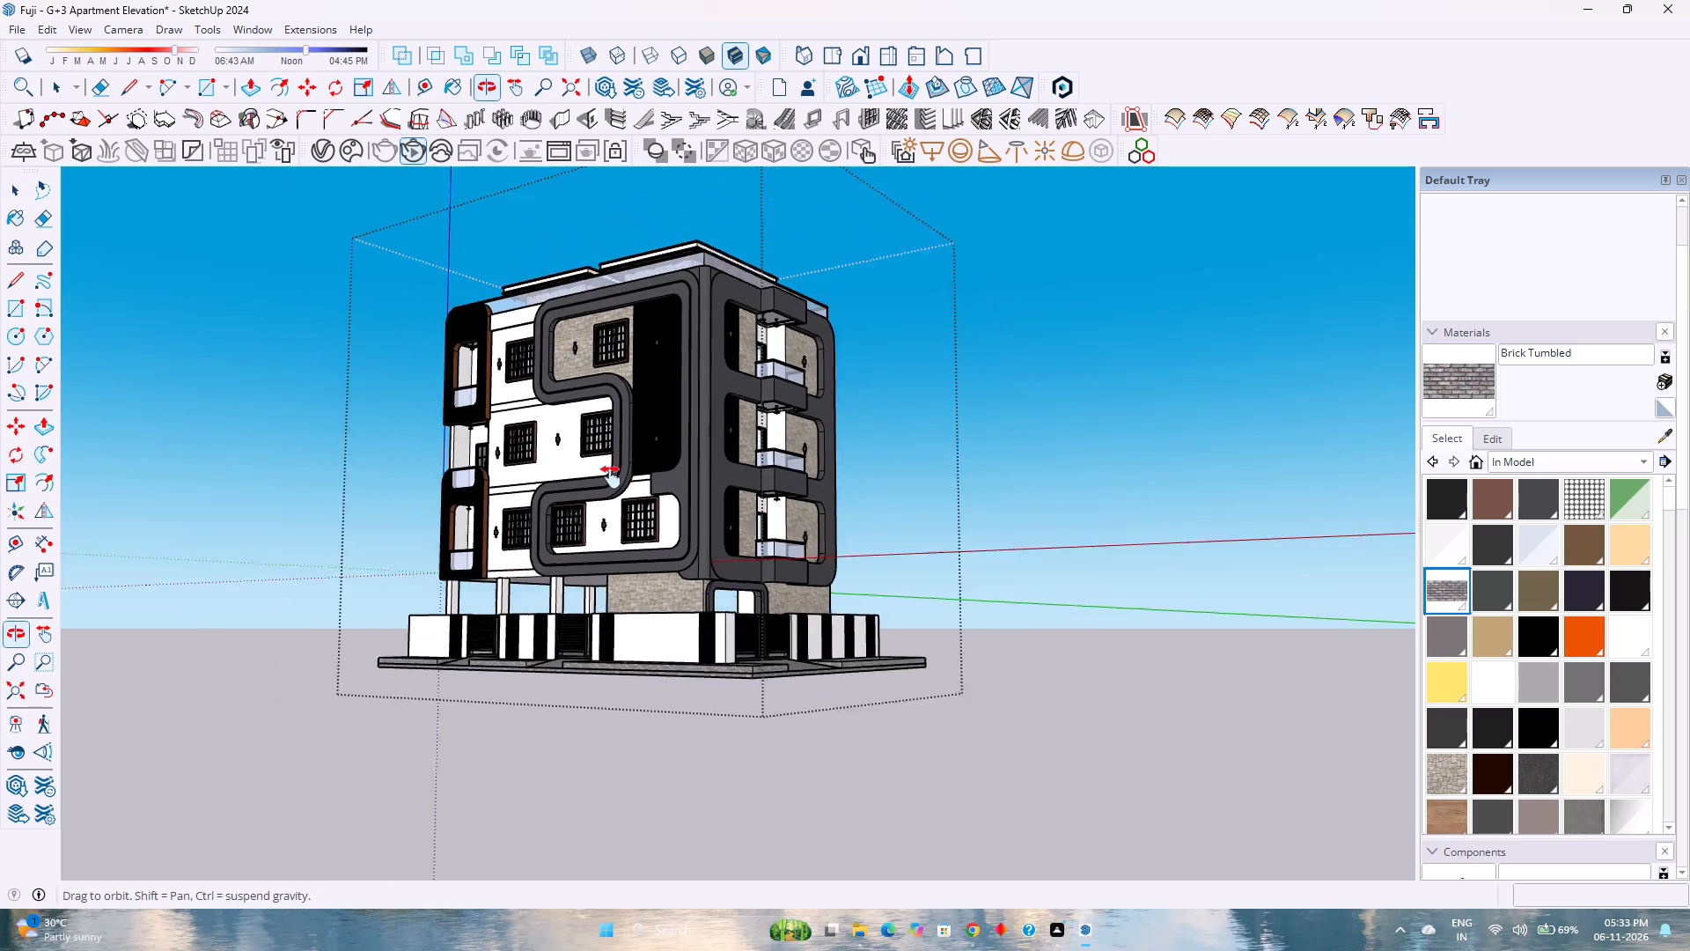
pyautogui.keyDown('shift'); pyautogui.moveTo(611, 477); pyautogui.dragTo(630, 511, button='middle'); pyautogui.keyUp('shift')
pyautogui.scroll(-2, 630, 508)
pyautogui.click(995, 482)
pyautogui.moveTo(937, 466); pyautogui.dragTo(980, 535, button='middle')
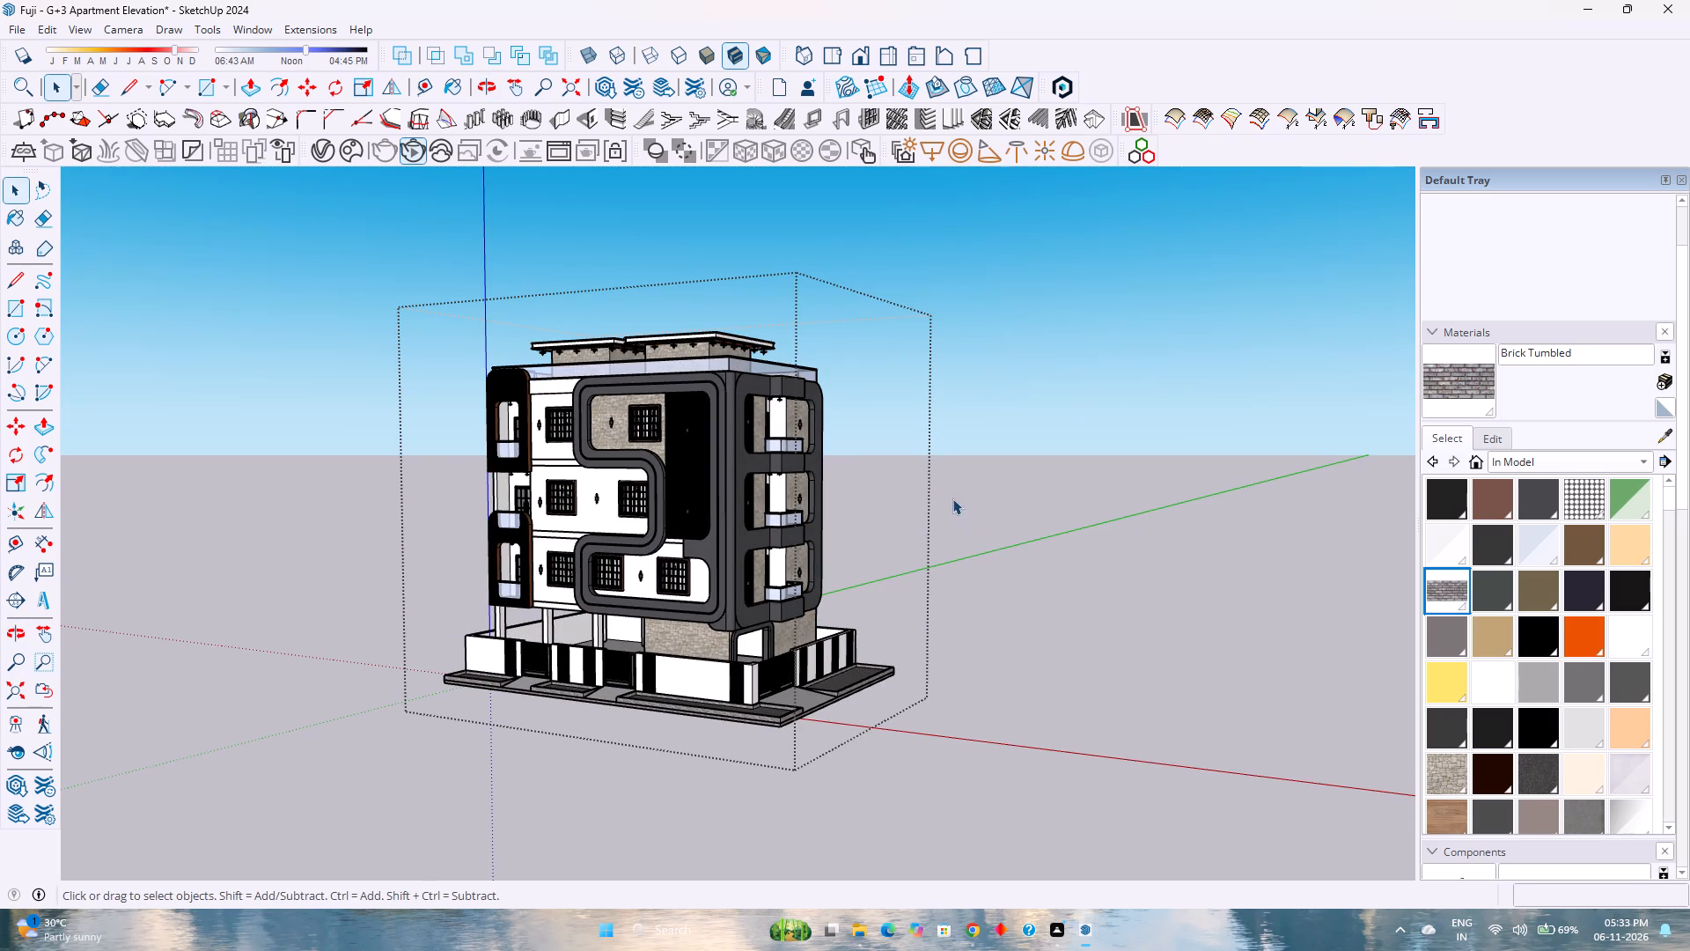
# Save the apartment elevation model.
pyautogui.hotkey('ctrl', 's')
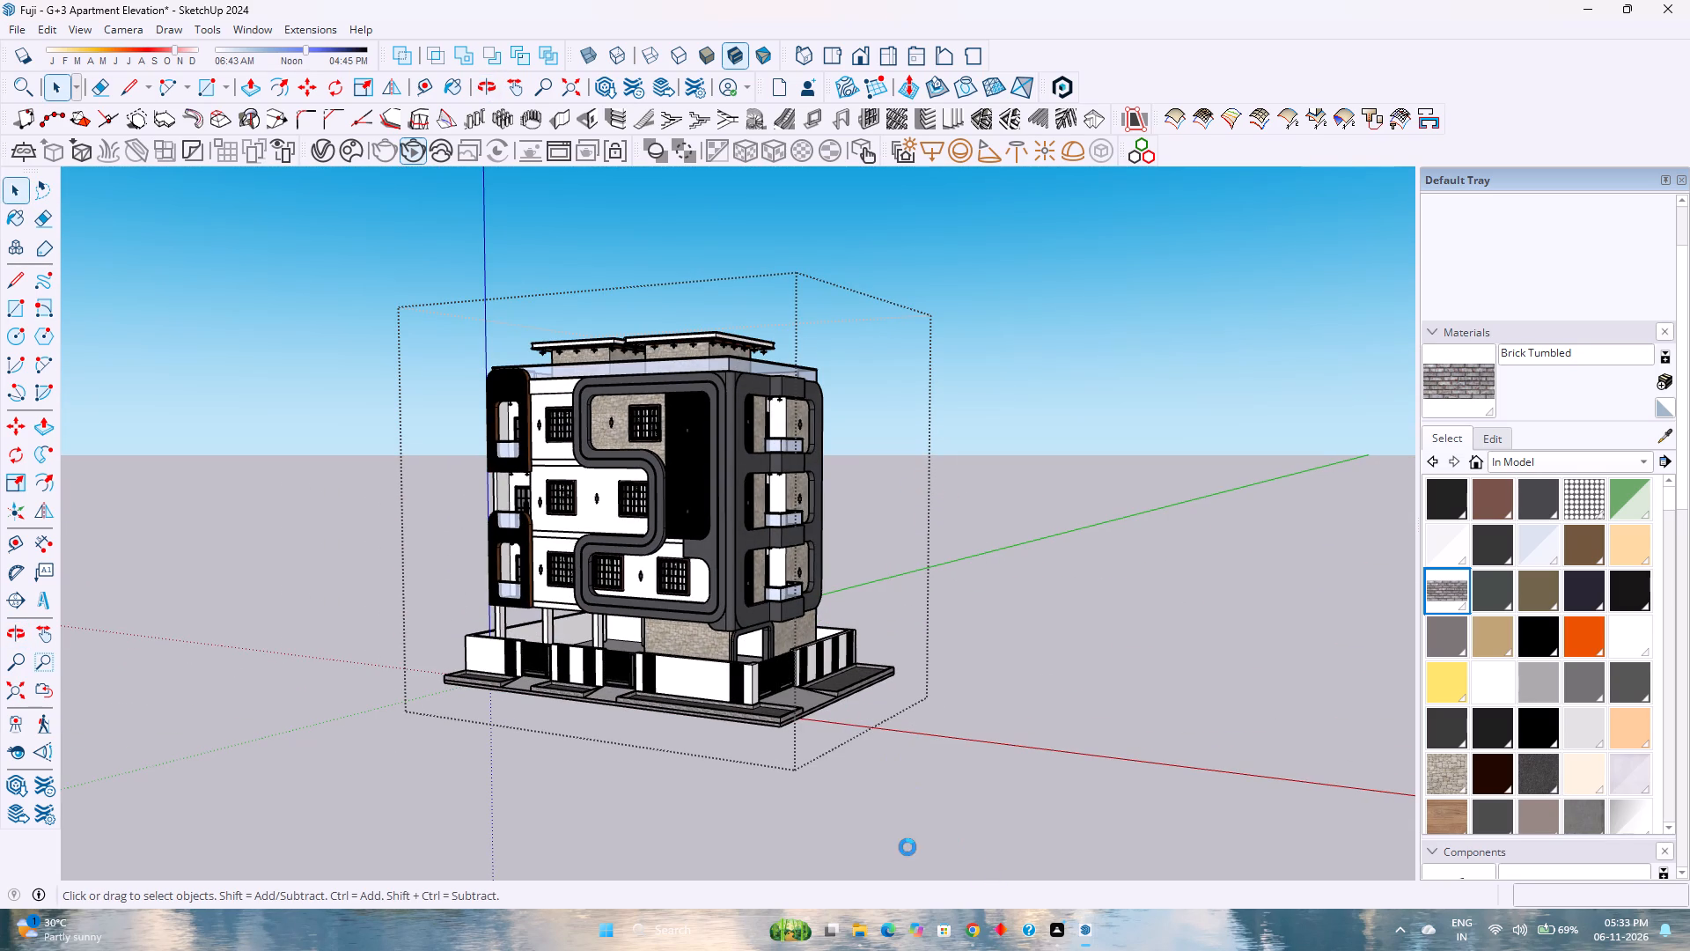
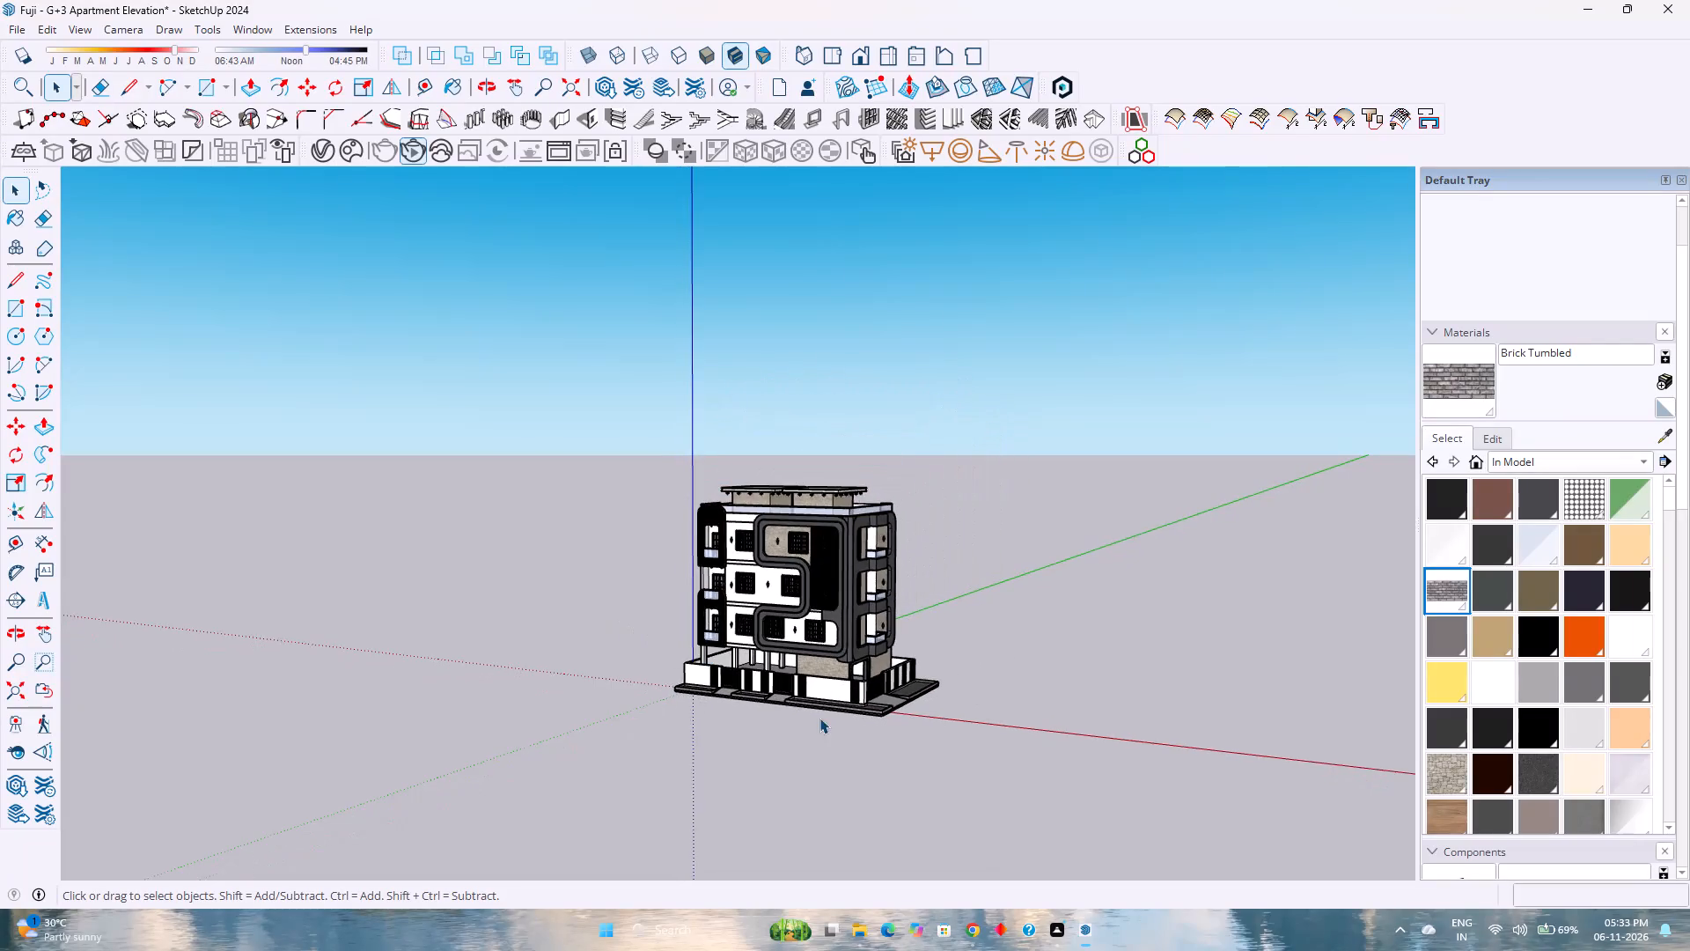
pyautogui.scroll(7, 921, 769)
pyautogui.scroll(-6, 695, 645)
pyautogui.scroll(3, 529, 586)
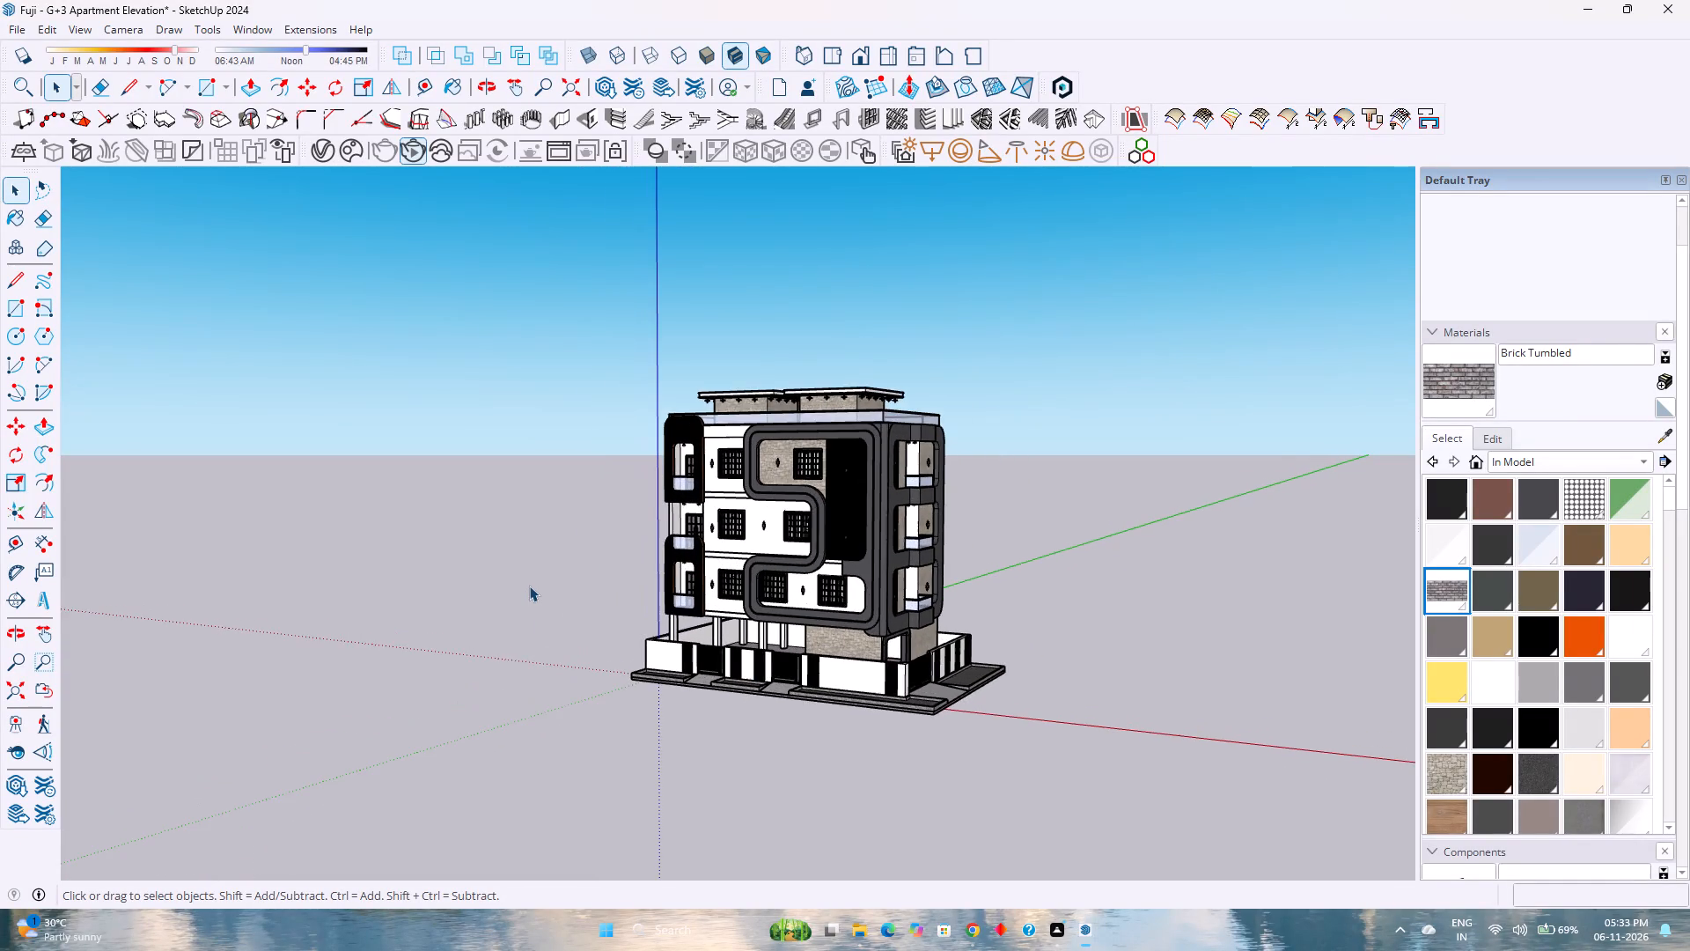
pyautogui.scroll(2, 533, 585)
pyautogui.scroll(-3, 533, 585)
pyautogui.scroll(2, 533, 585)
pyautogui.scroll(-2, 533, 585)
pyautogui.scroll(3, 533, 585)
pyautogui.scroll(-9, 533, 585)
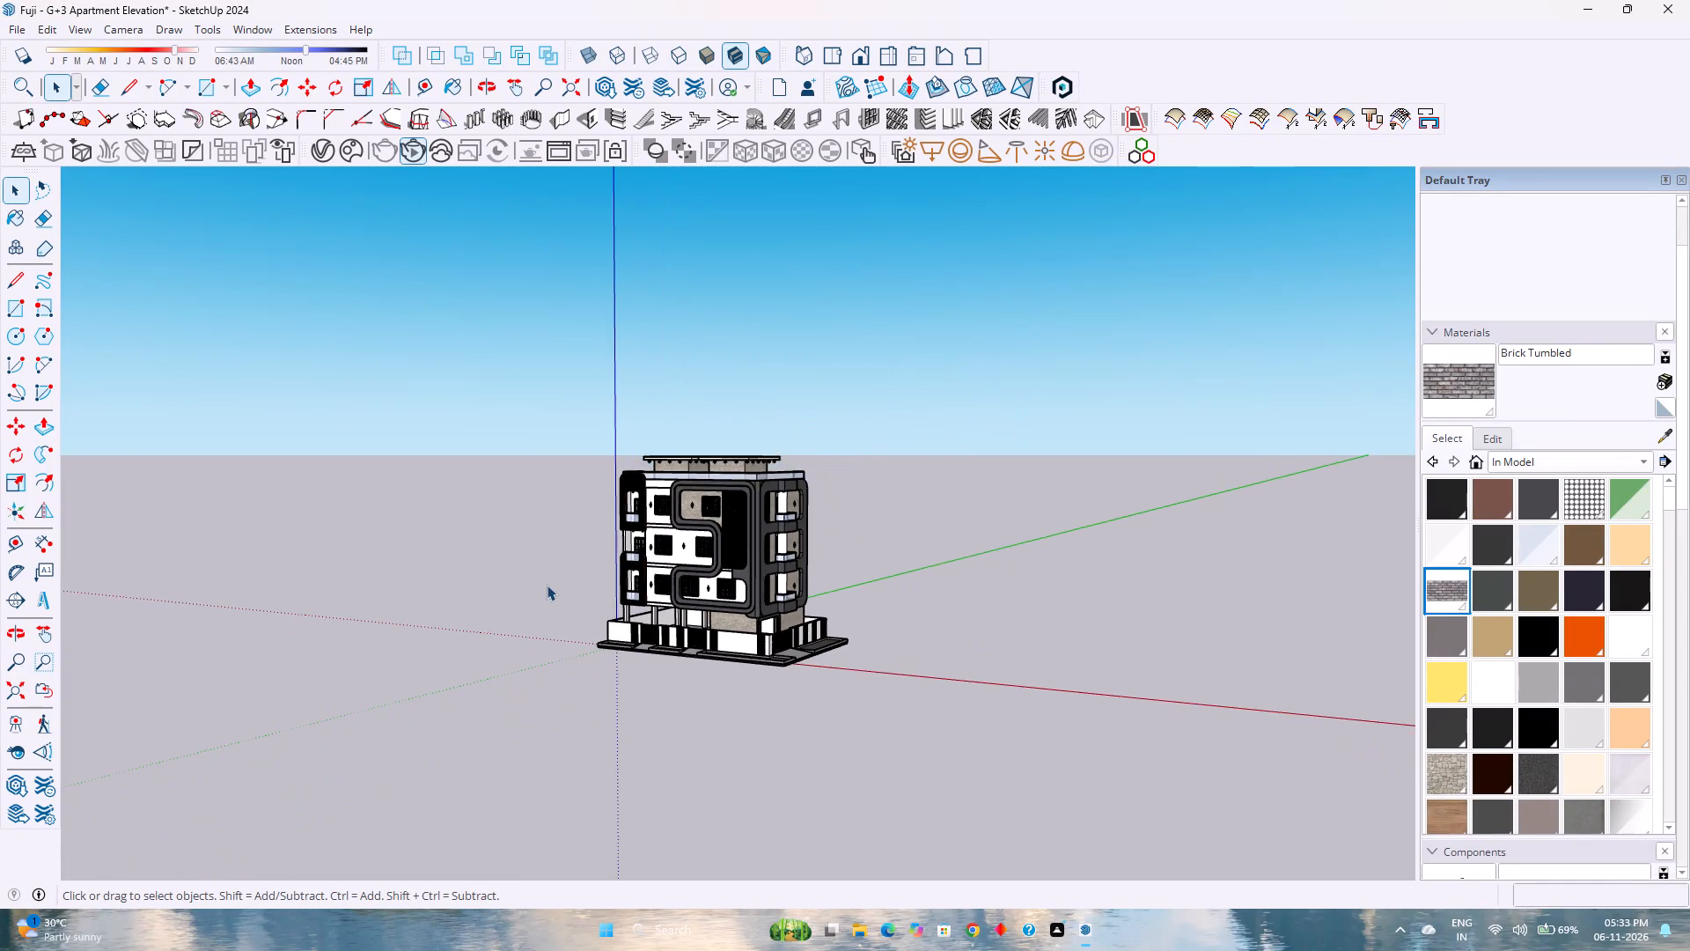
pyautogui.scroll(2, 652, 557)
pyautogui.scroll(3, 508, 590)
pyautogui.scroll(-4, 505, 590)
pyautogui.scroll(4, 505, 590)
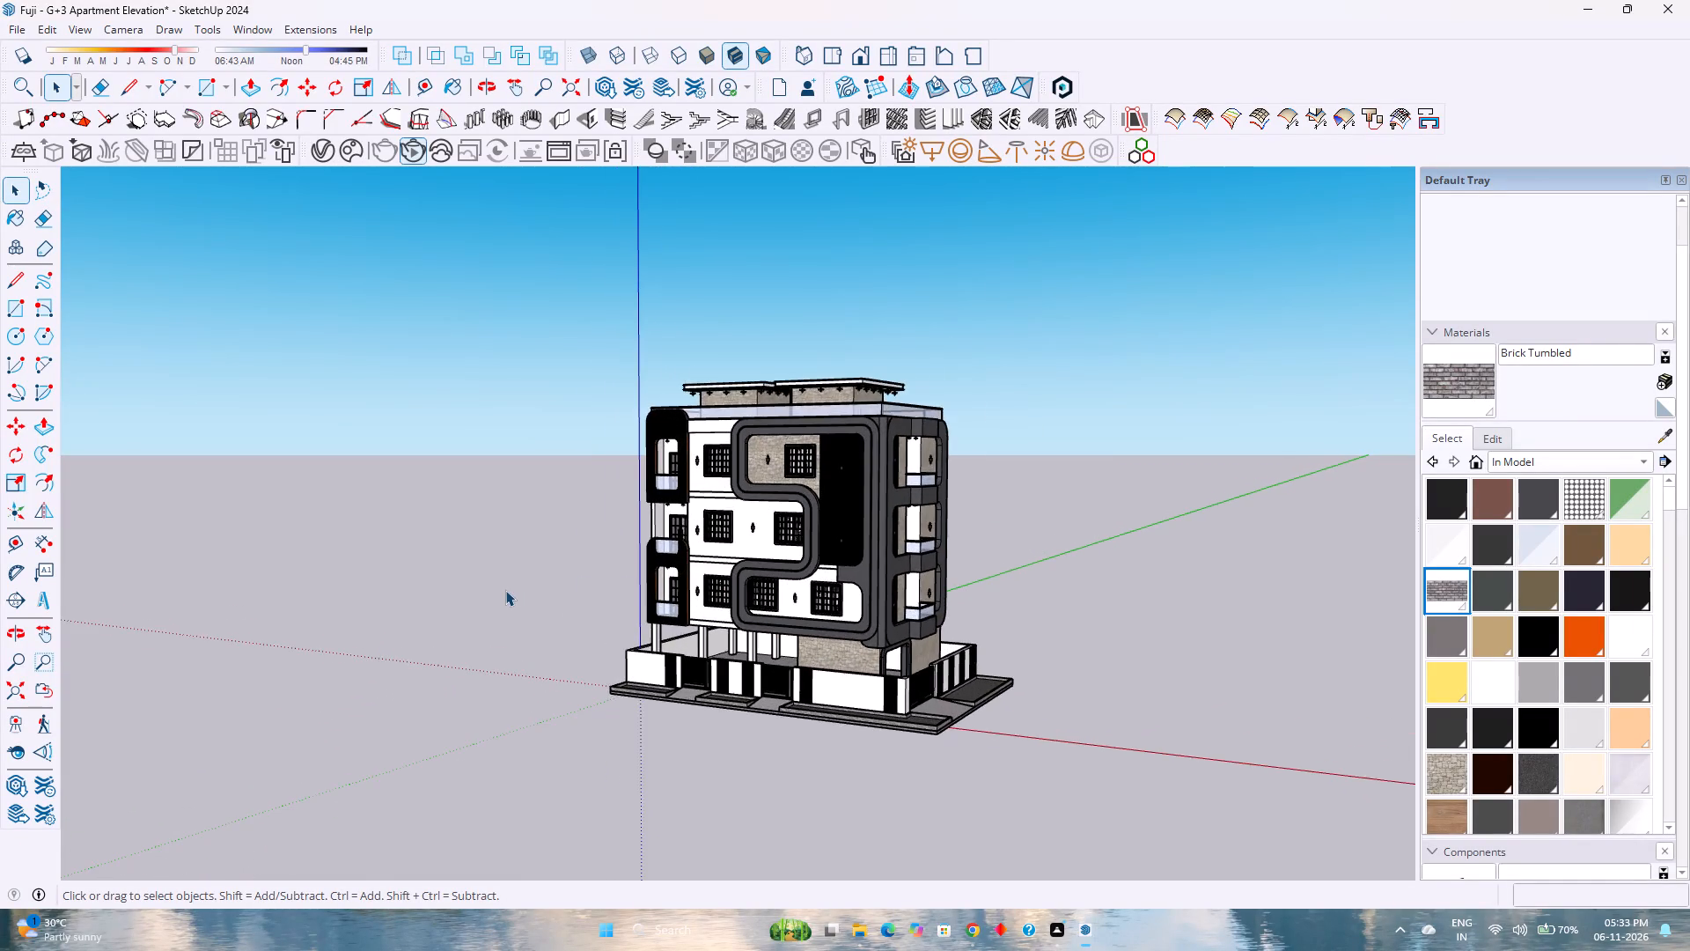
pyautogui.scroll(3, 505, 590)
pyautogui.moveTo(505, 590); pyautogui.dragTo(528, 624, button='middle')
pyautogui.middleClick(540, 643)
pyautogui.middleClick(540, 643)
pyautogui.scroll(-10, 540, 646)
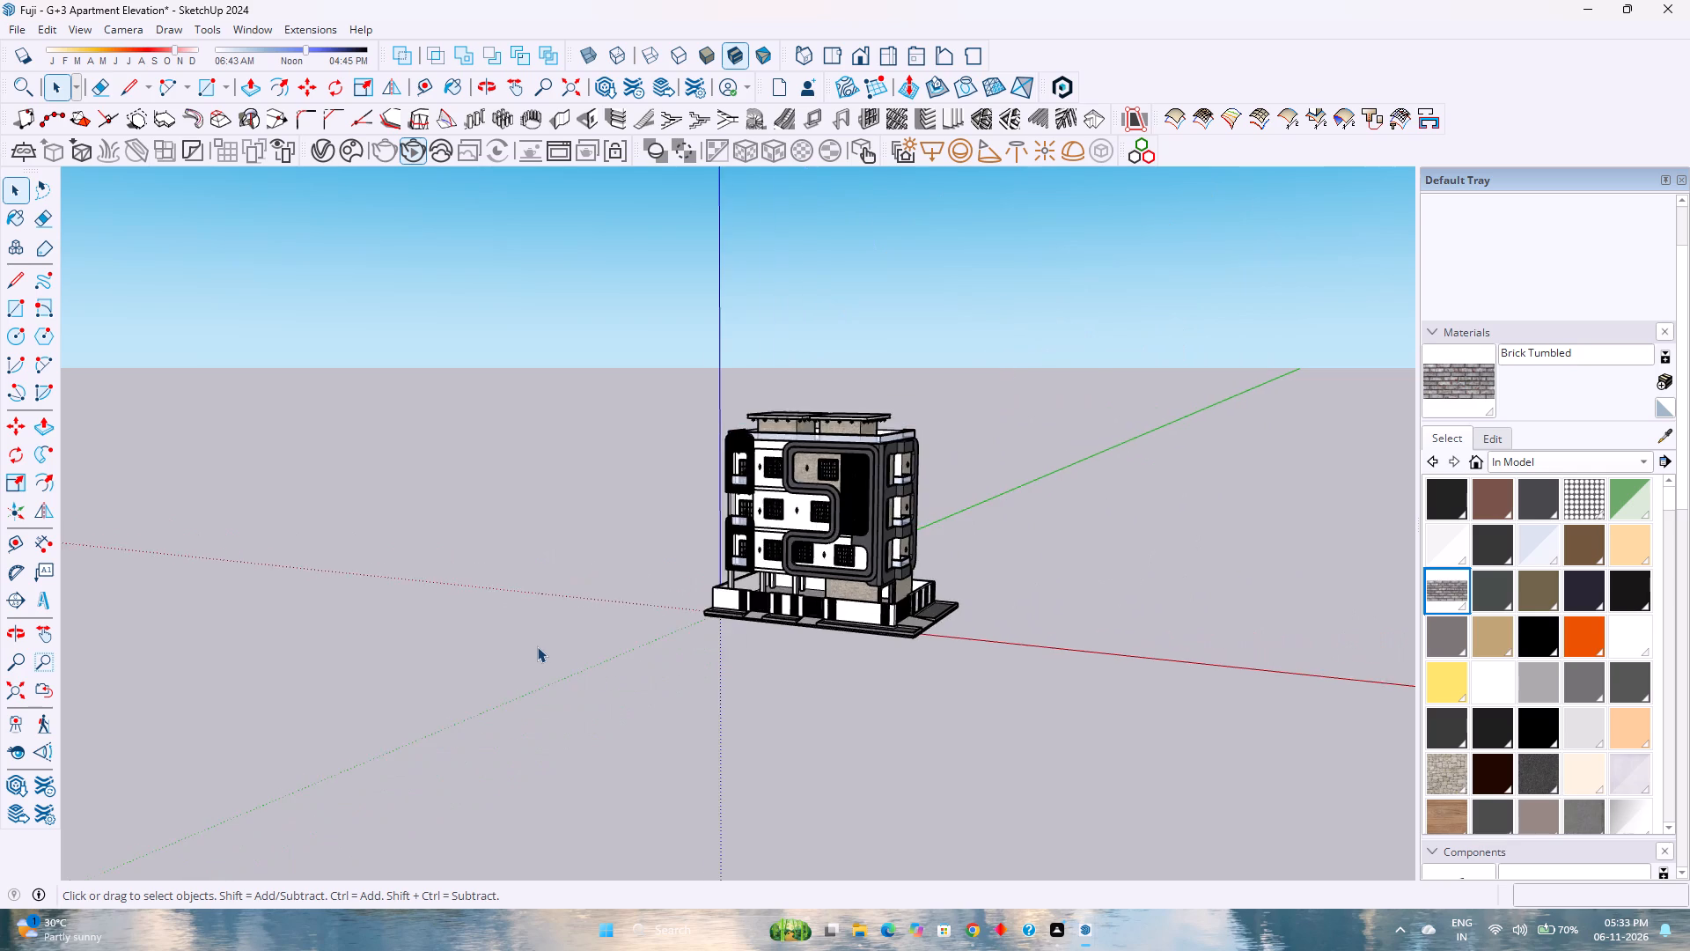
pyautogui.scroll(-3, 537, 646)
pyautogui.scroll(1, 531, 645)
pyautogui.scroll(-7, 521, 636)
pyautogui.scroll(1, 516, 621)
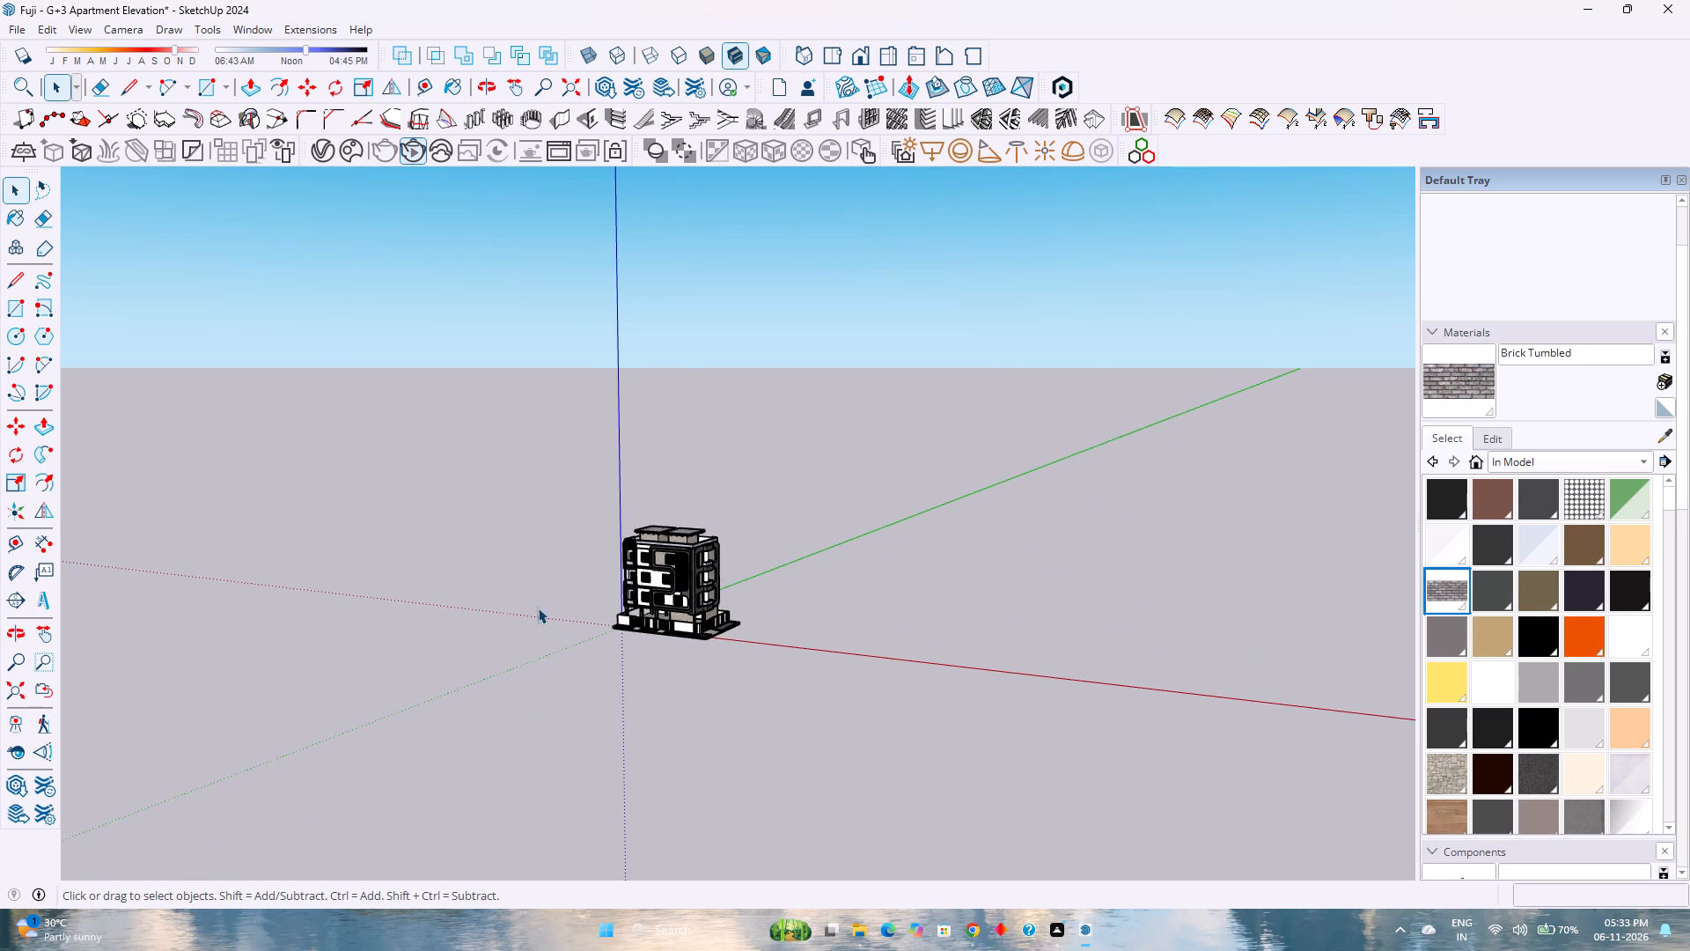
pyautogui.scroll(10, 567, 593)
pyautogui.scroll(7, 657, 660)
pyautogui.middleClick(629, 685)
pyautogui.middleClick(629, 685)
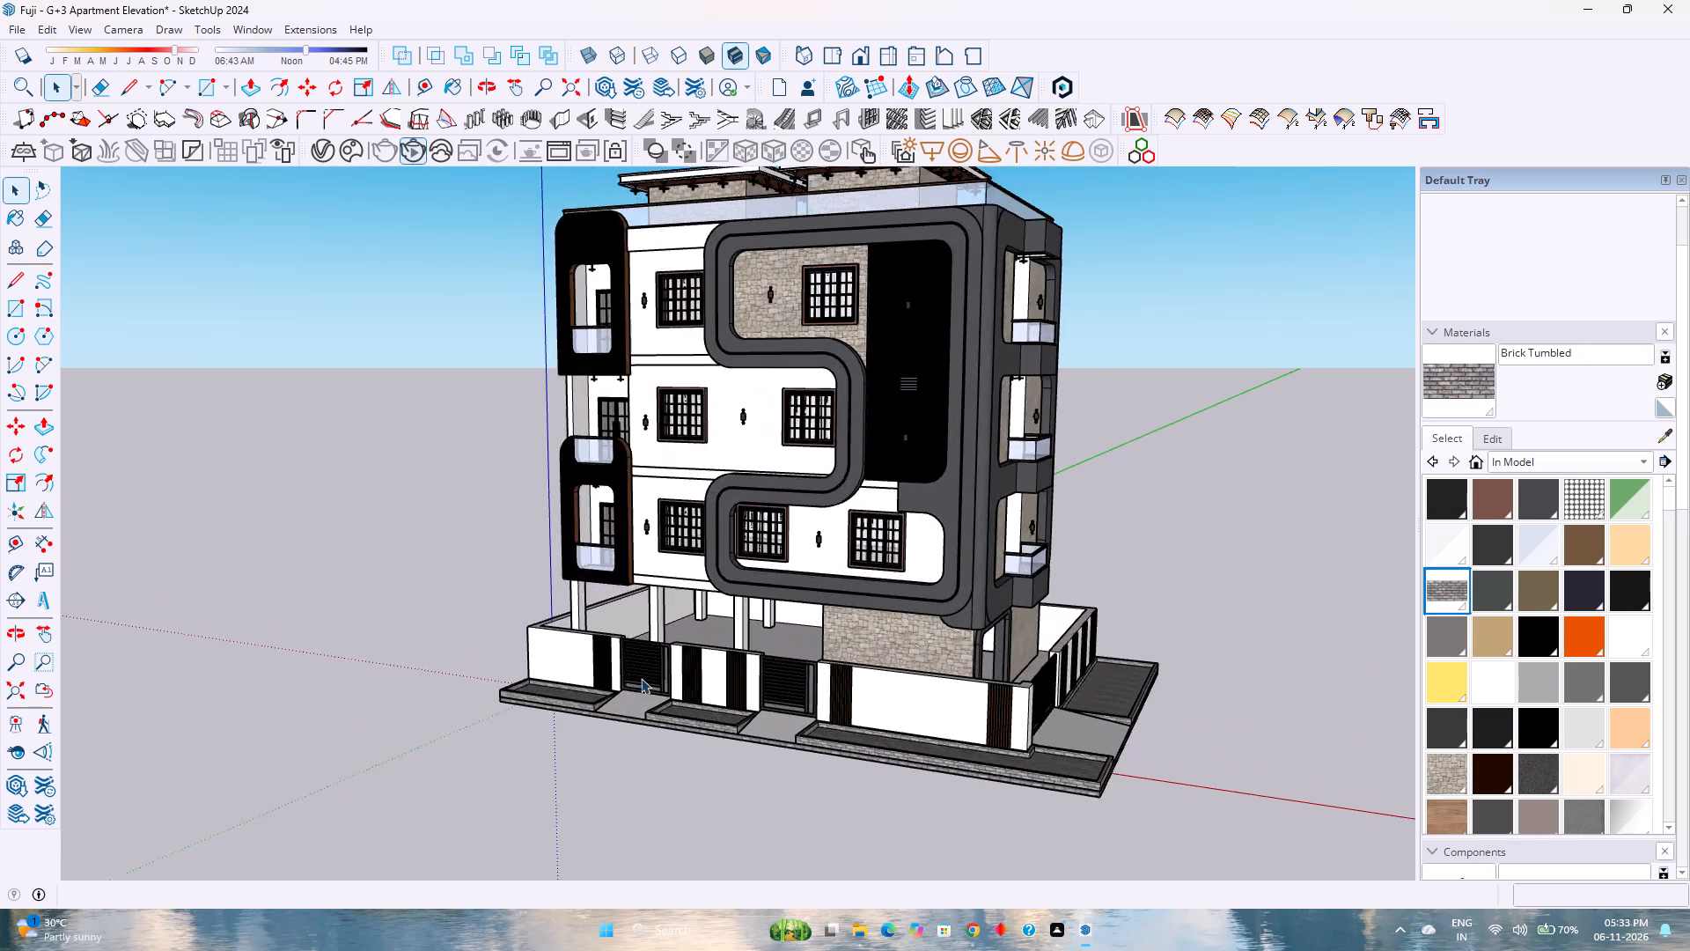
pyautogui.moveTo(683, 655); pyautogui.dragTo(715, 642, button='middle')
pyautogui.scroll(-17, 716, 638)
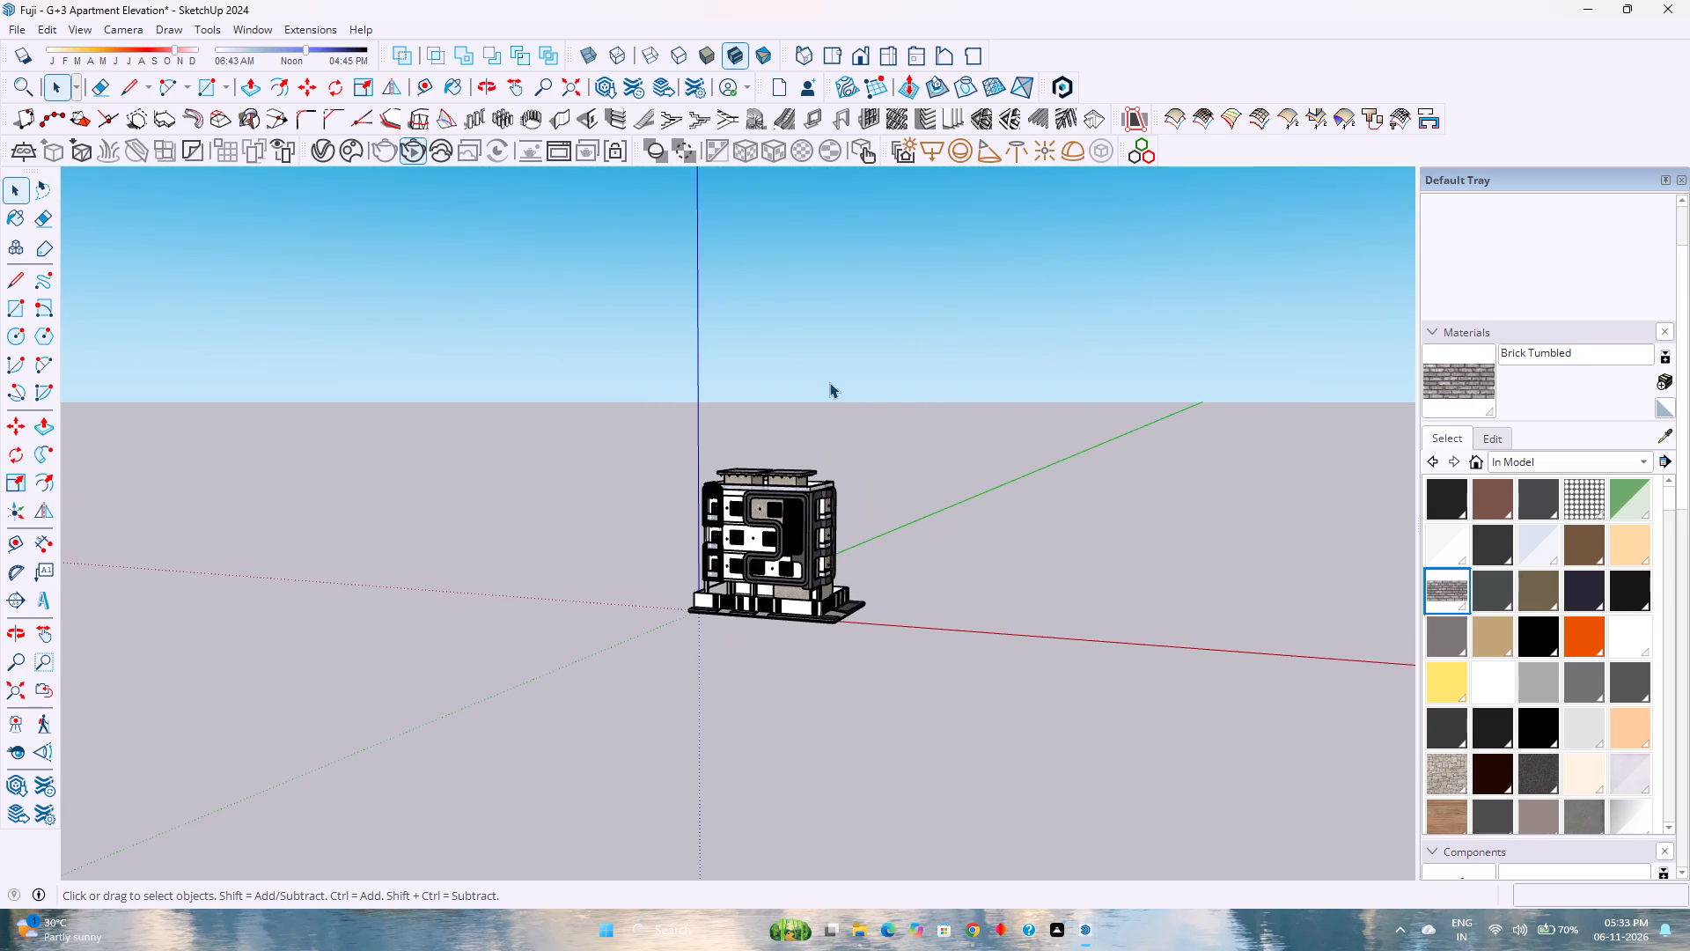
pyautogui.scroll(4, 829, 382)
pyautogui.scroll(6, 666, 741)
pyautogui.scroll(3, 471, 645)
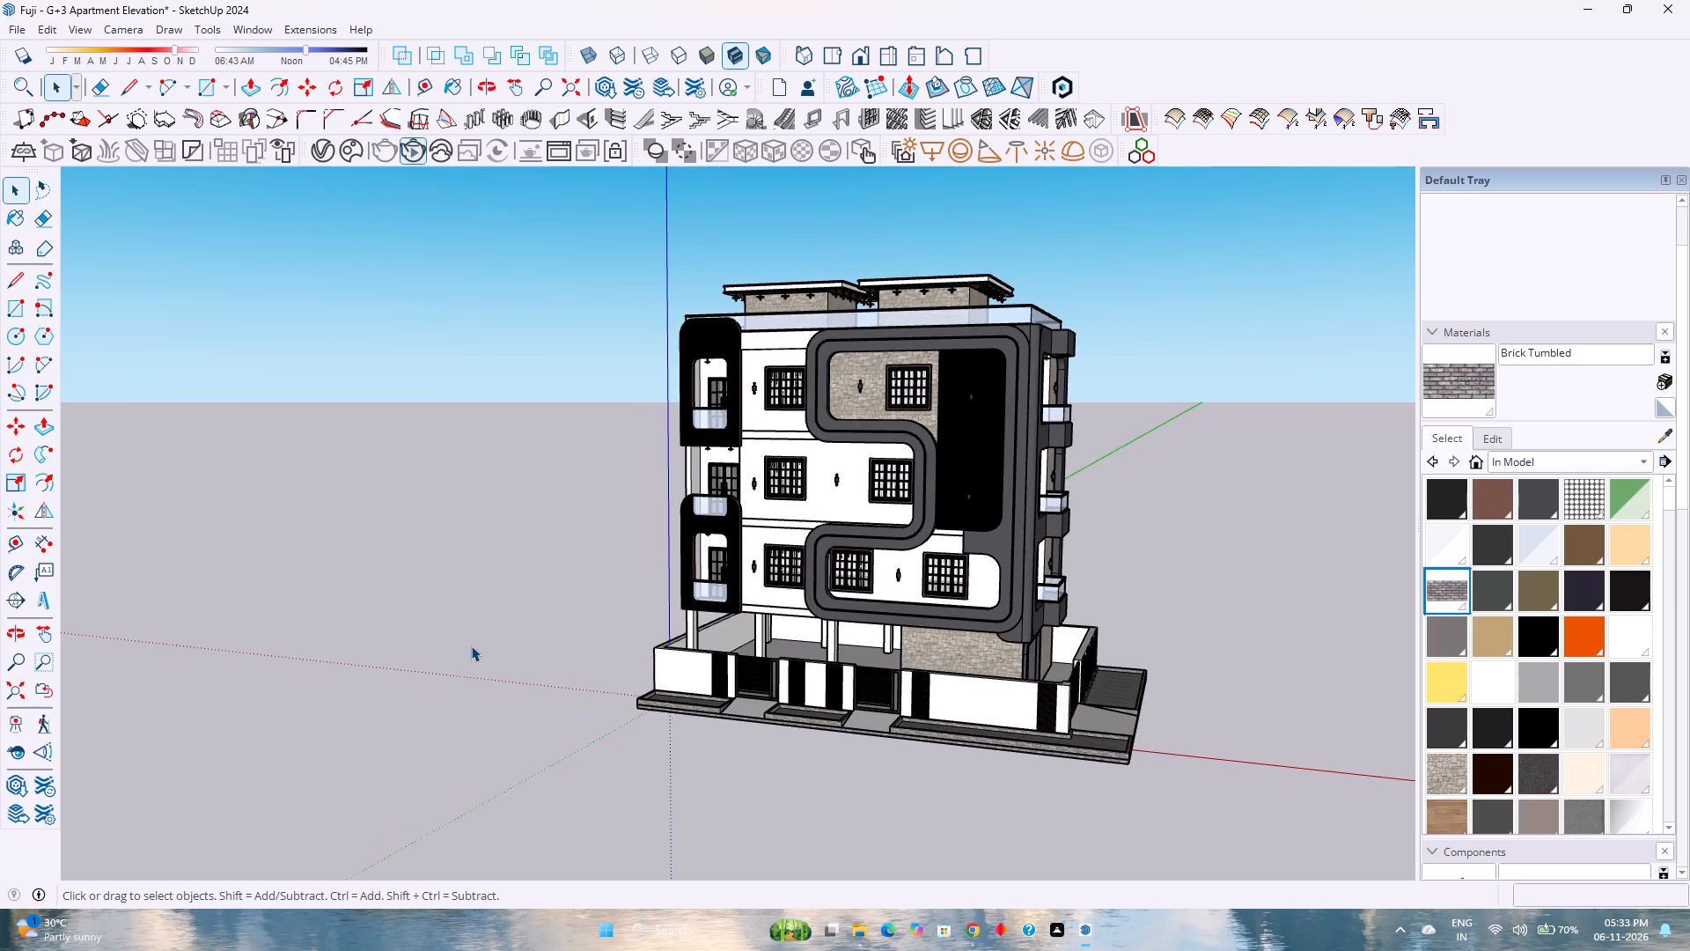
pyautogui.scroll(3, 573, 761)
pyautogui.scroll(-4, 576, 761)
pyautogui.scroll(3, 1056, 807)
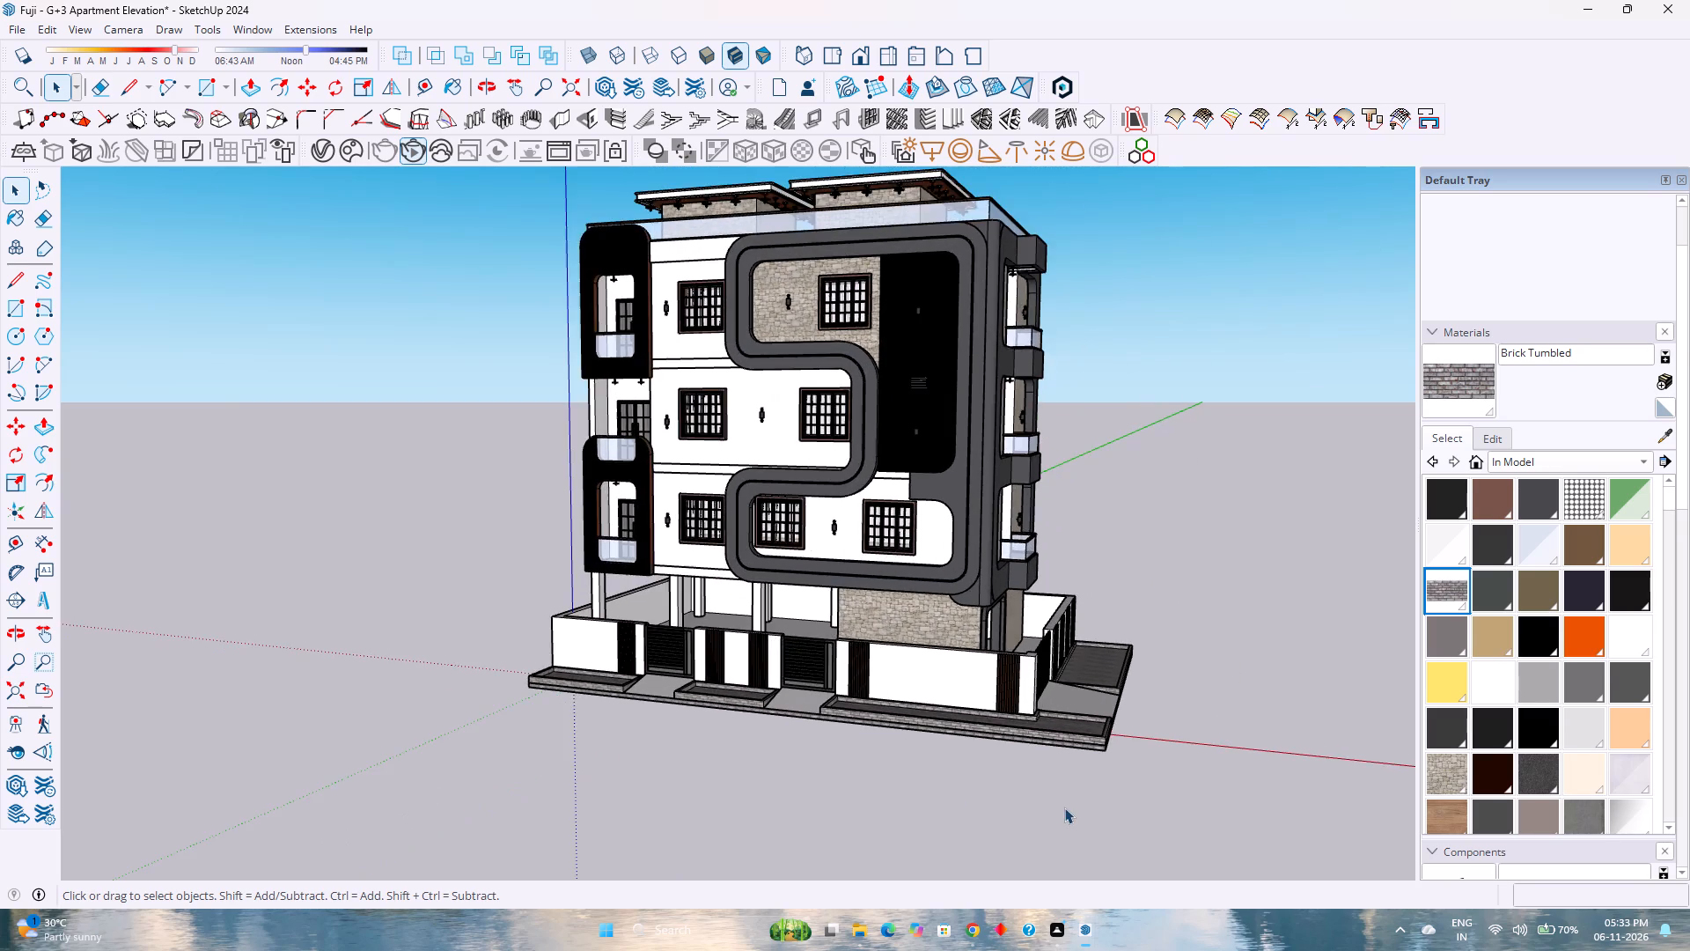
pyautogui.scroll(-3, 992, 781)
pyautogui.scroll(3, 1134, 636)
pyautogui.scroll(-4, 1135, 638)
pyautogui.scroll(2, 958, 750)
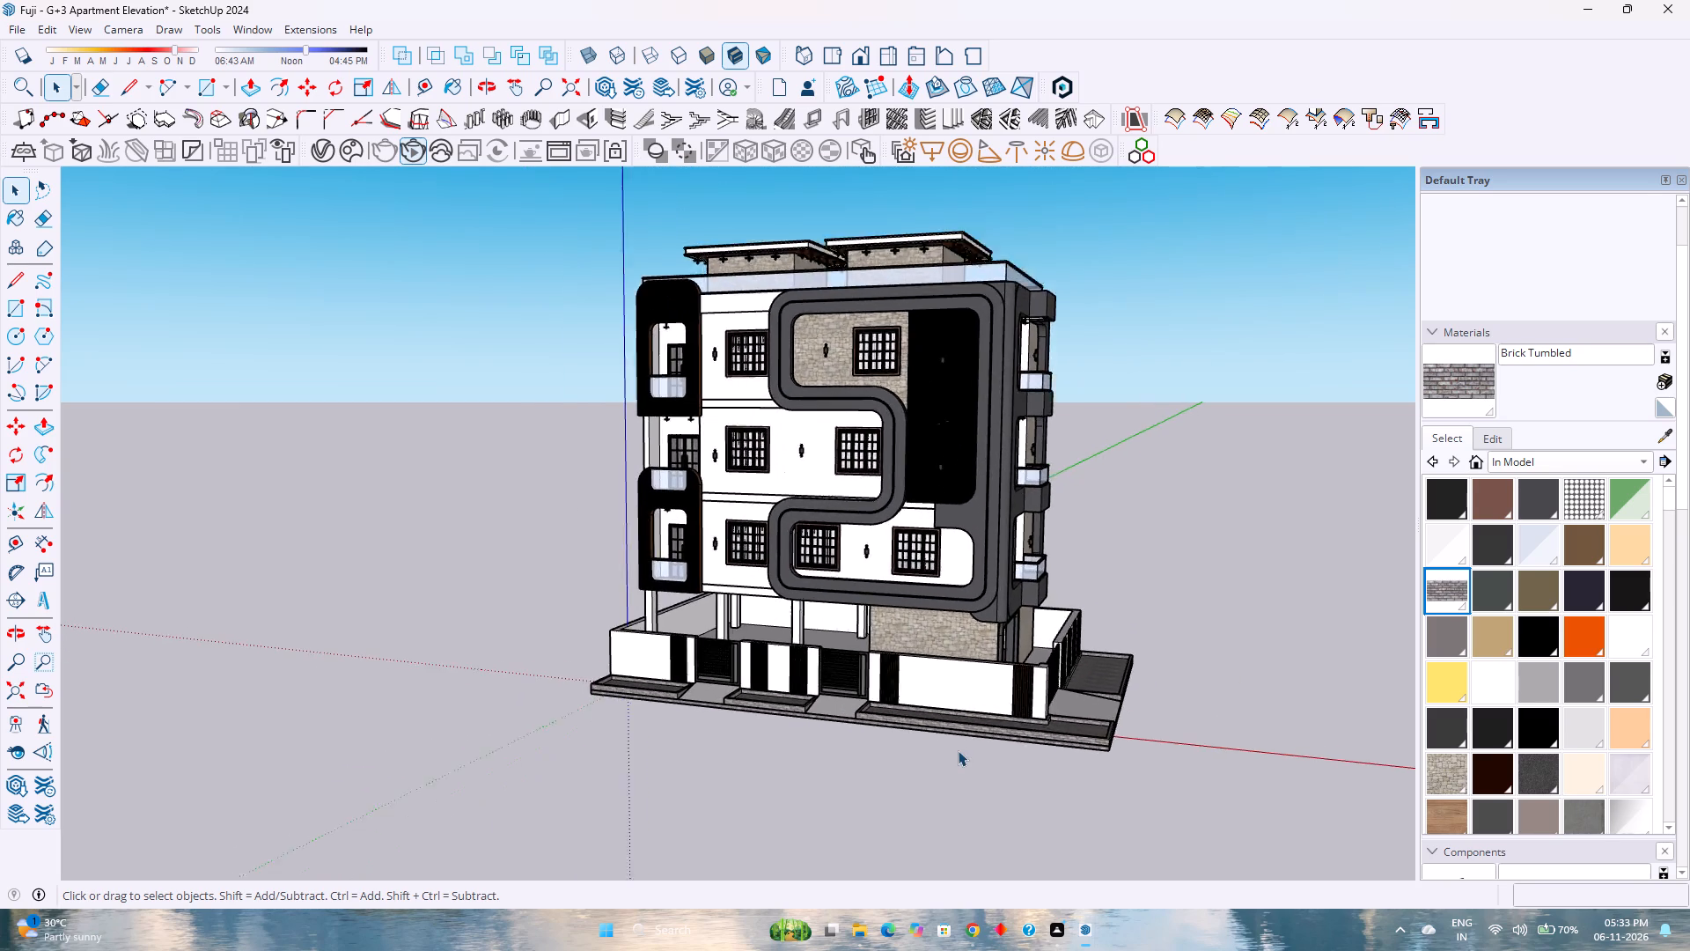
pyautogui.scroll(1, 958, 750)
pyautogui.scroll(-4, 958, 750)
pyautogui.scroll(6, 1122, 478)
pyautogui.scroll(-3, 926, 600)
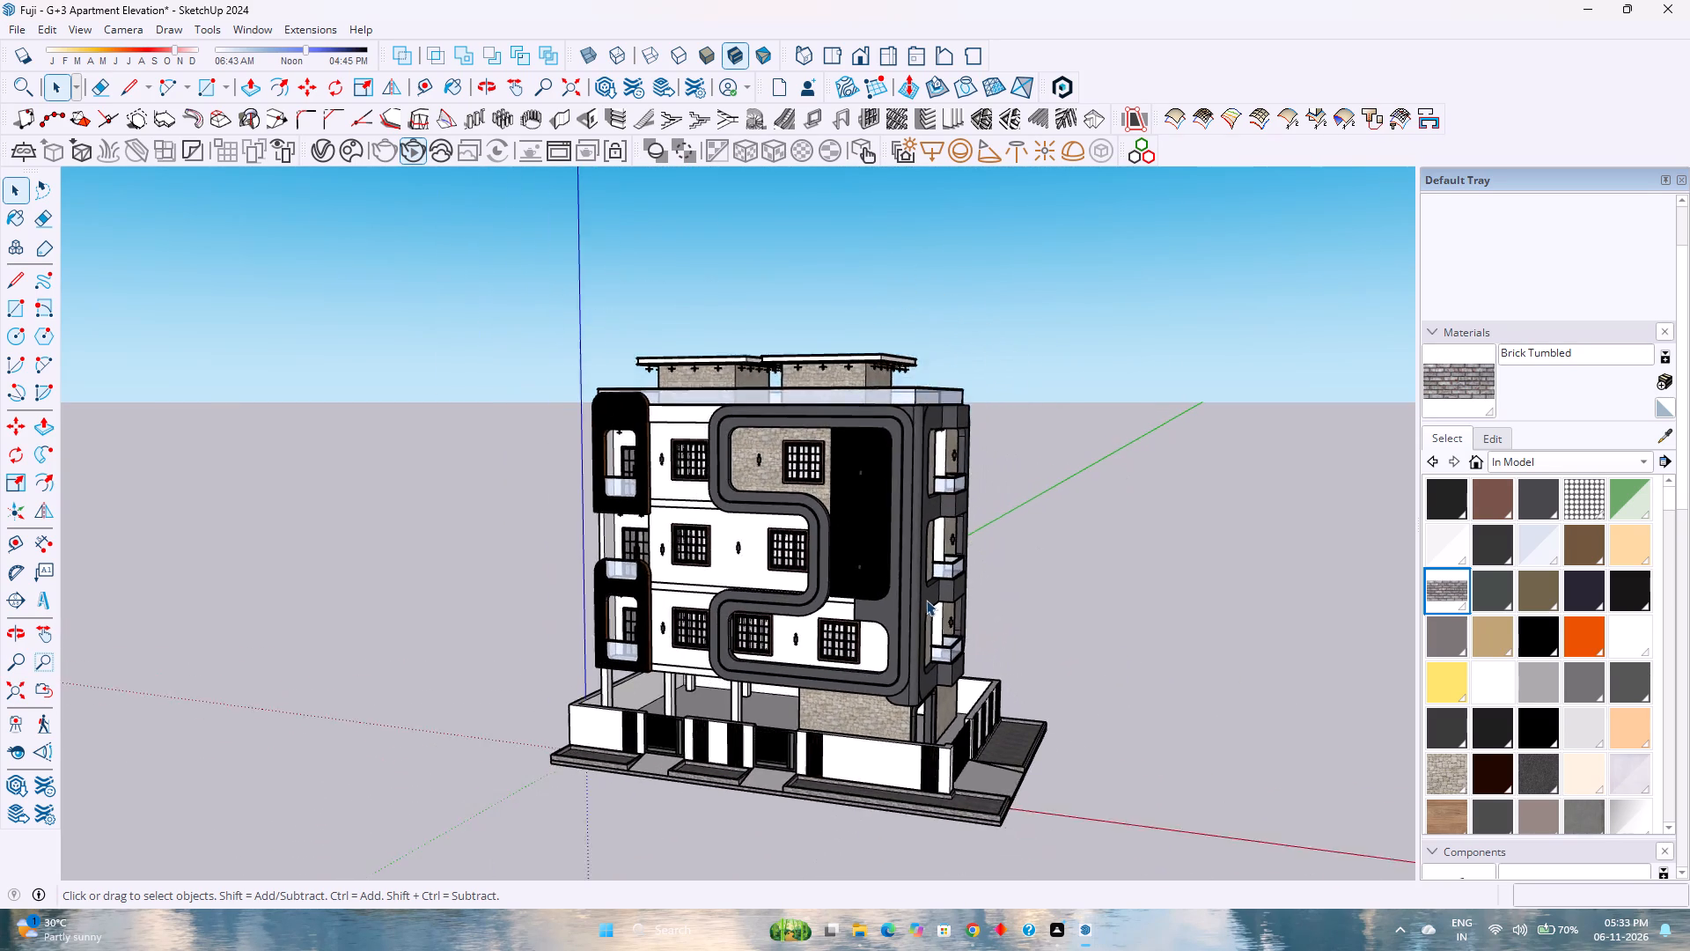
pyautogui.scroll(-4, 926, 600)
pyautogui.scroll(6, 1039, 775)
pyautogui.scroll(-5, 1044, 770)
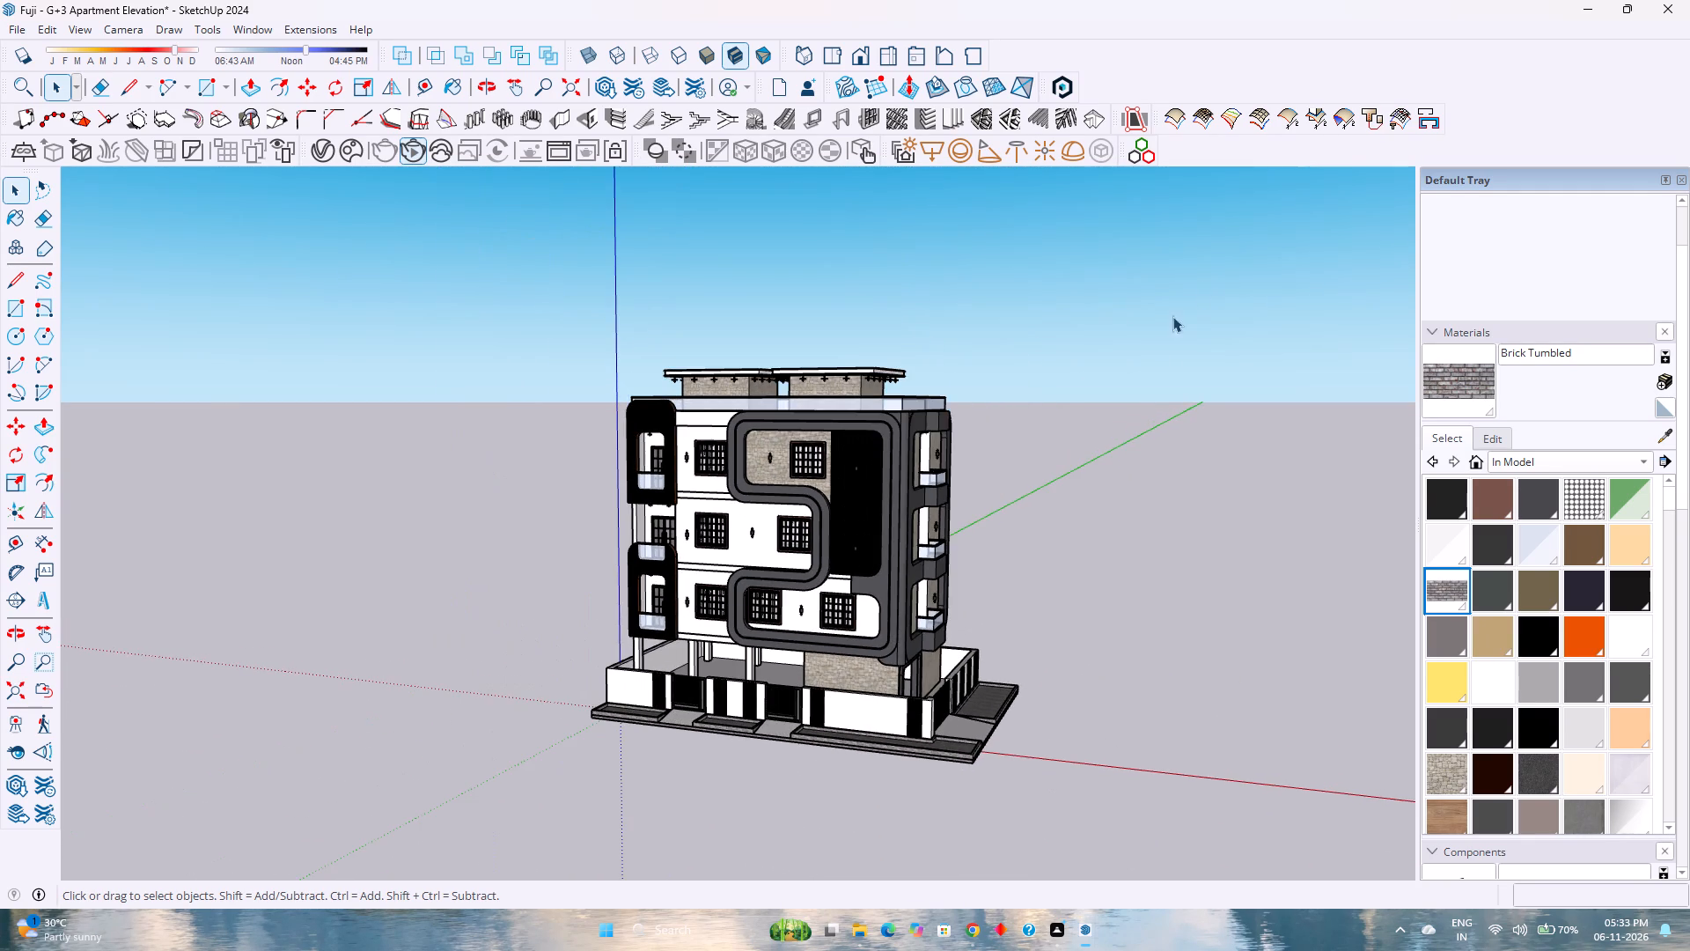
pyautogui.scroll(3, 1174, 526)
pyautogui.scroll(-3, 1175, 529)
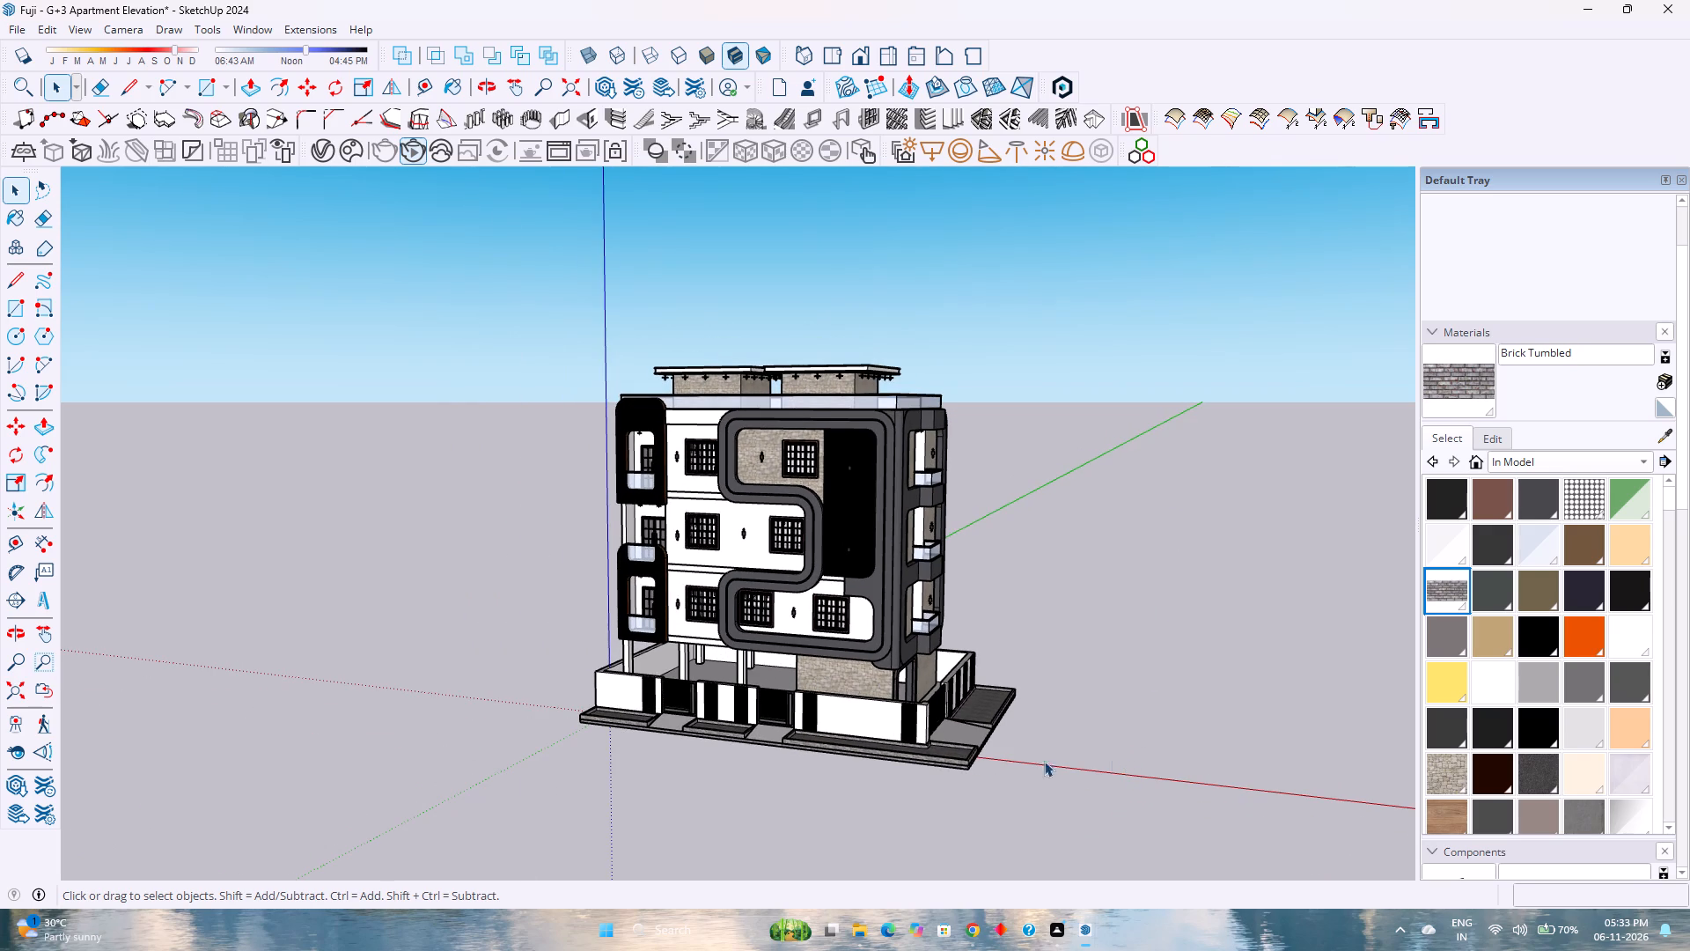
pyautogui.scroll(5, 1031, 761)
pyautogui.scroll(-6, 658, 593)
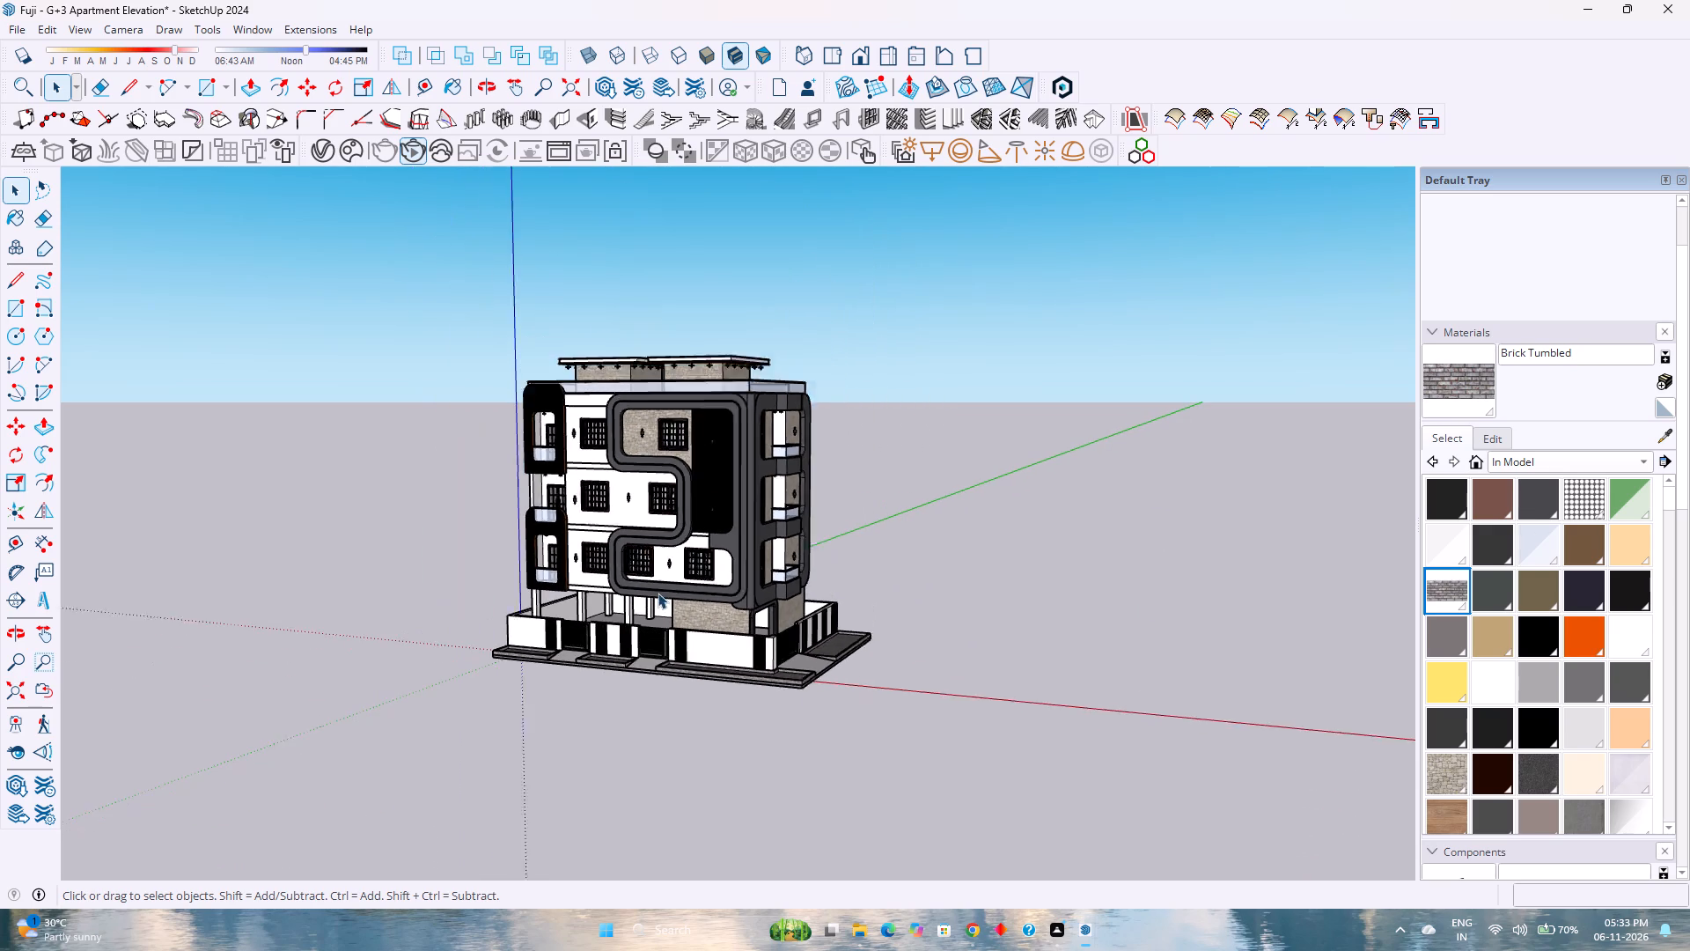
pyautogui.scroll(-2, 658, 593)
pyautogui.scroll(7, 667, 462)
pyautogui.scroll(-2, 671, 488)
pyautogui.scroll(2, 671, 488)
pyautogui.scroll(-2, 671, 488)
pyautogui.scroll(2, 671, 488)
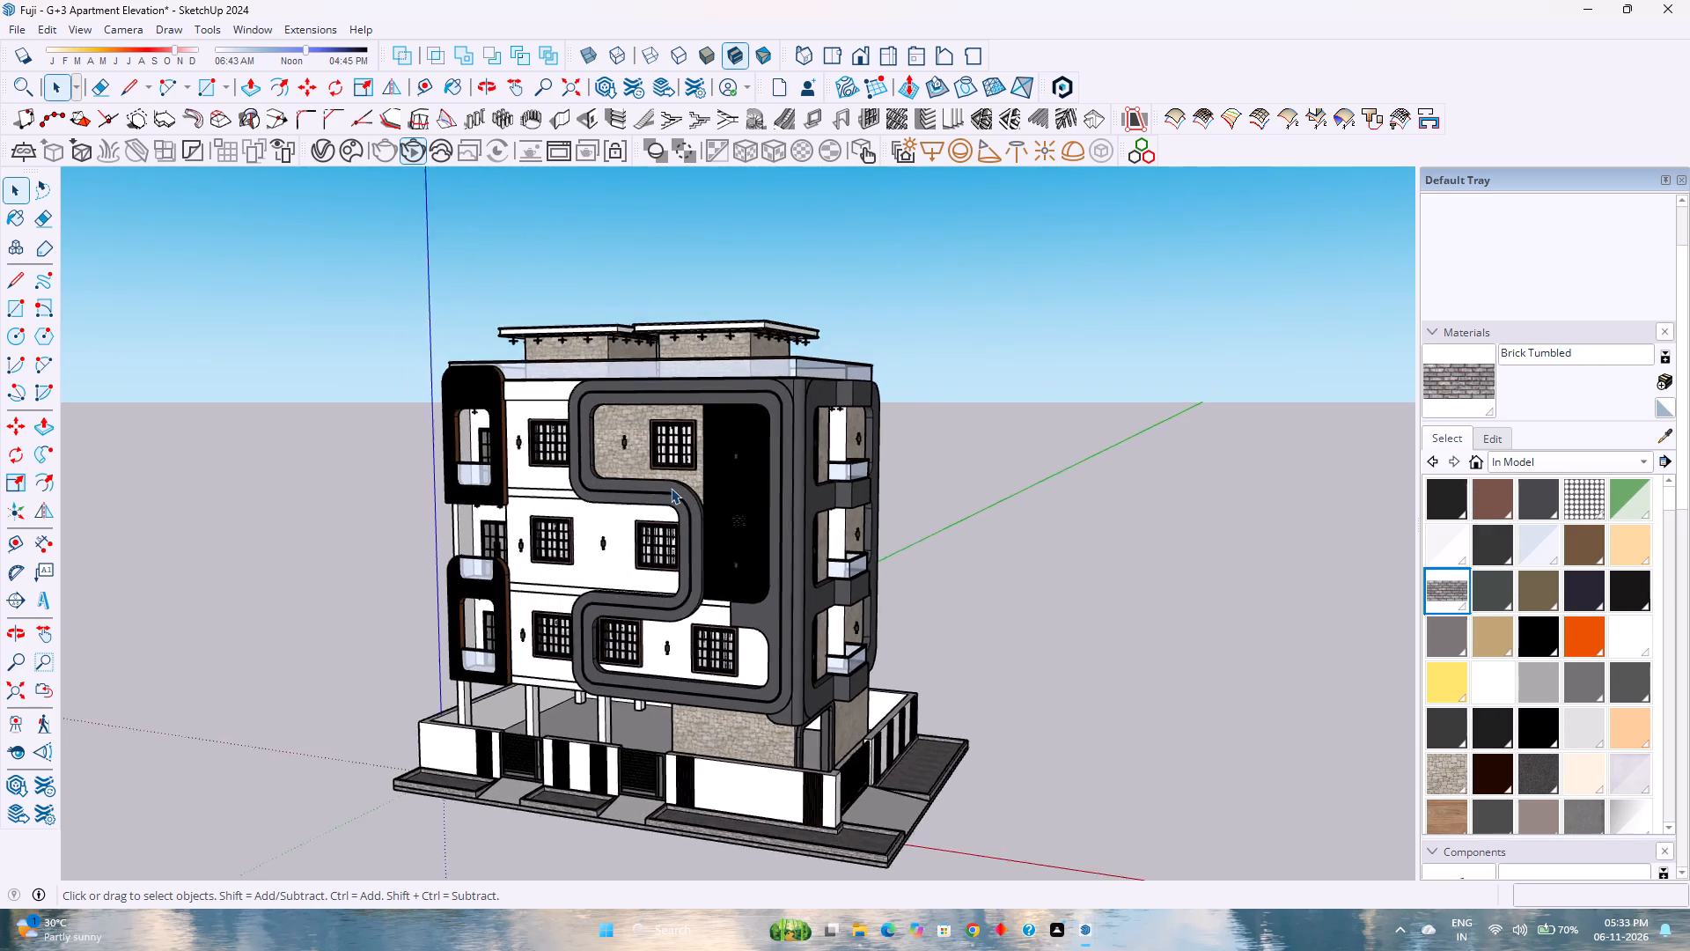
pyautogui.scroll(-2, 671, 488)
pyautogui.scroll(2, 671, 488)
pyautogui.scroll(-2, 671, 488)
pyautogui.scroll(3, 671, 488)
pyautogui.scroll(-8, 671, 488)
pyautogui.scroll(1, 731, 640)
# Examine the building's front corner from low and raised angles, checking the front facade, side balconies and parking floor.
pyautogui.moveTo(730, 640); pyautogui.dragTo(688, 607, button='middle')
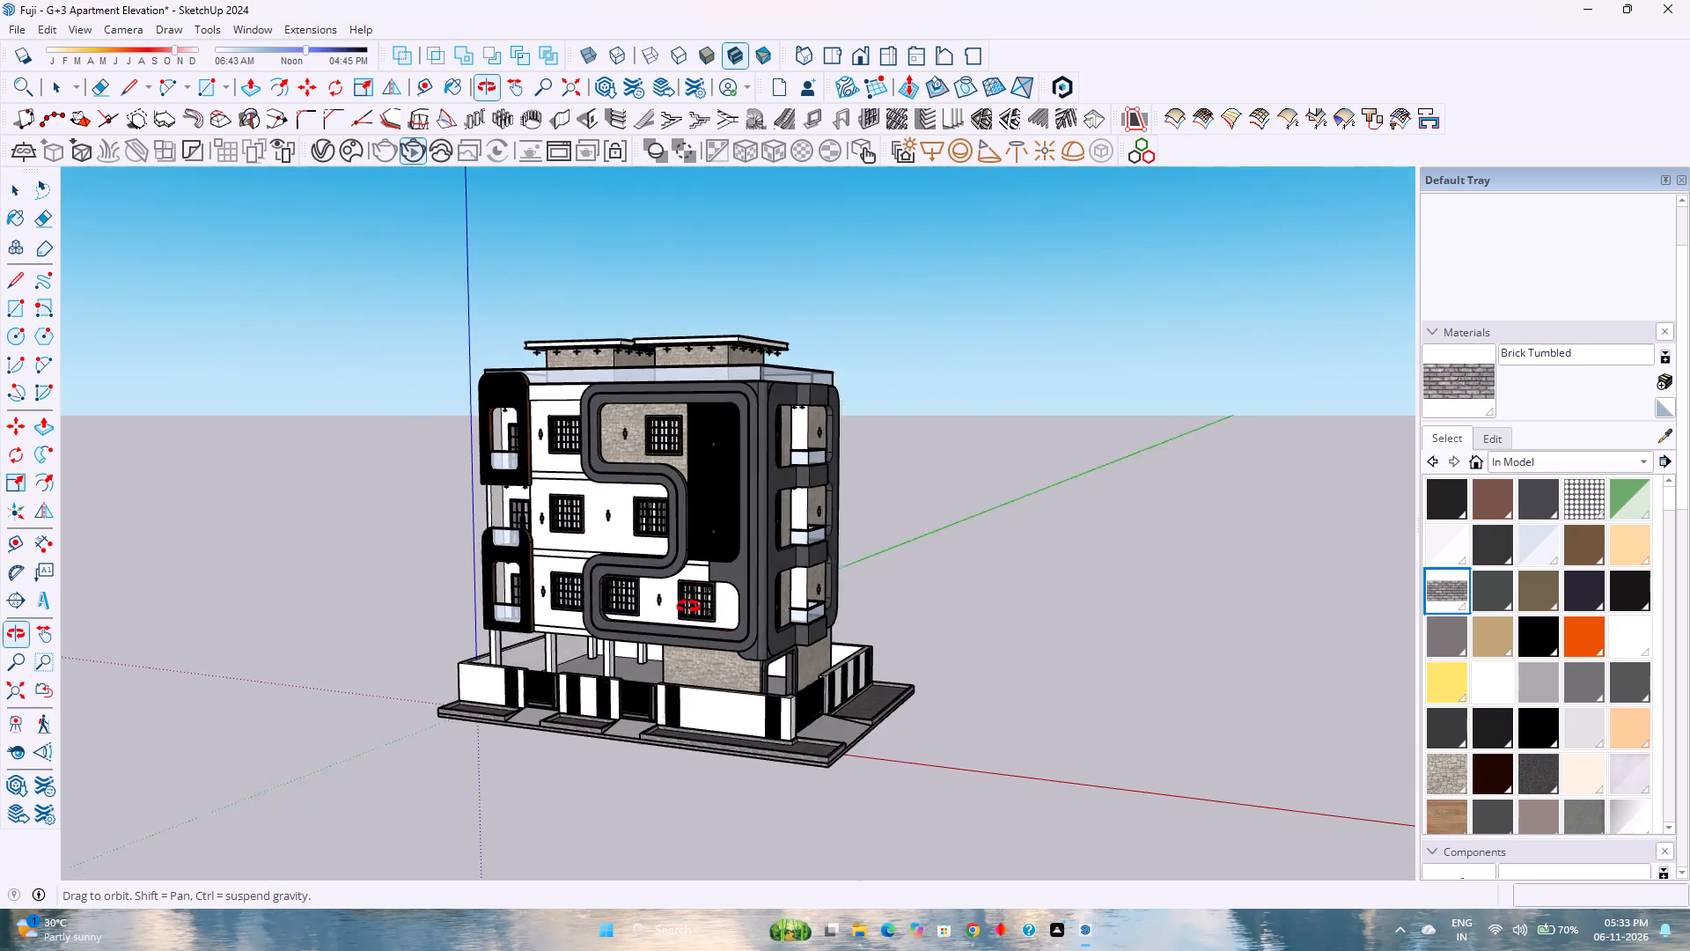
pyautogui.moveTo(688, 607); pyautogui.dragTo(662, 563, button='middle')
pyautogui.middleClick(662, 563)
pyautogui.scroll(-3, 662, 563)
pyautogui.scroll(2, 717, 640)
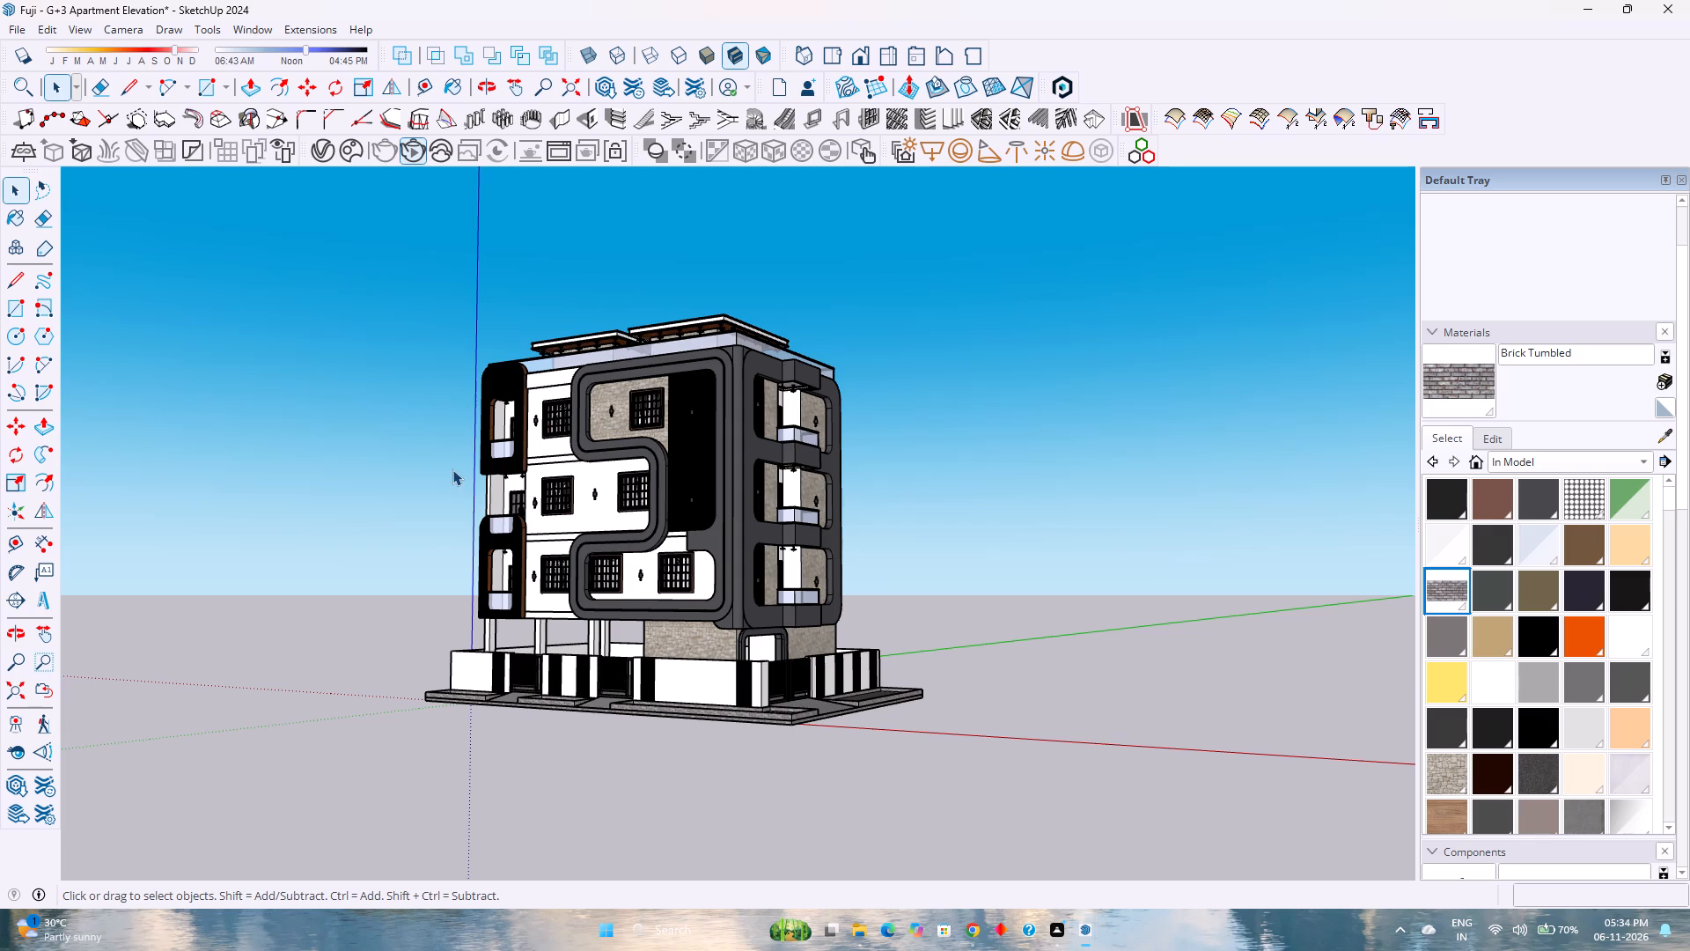
pyautogui.scroll(-3, 709, 521)
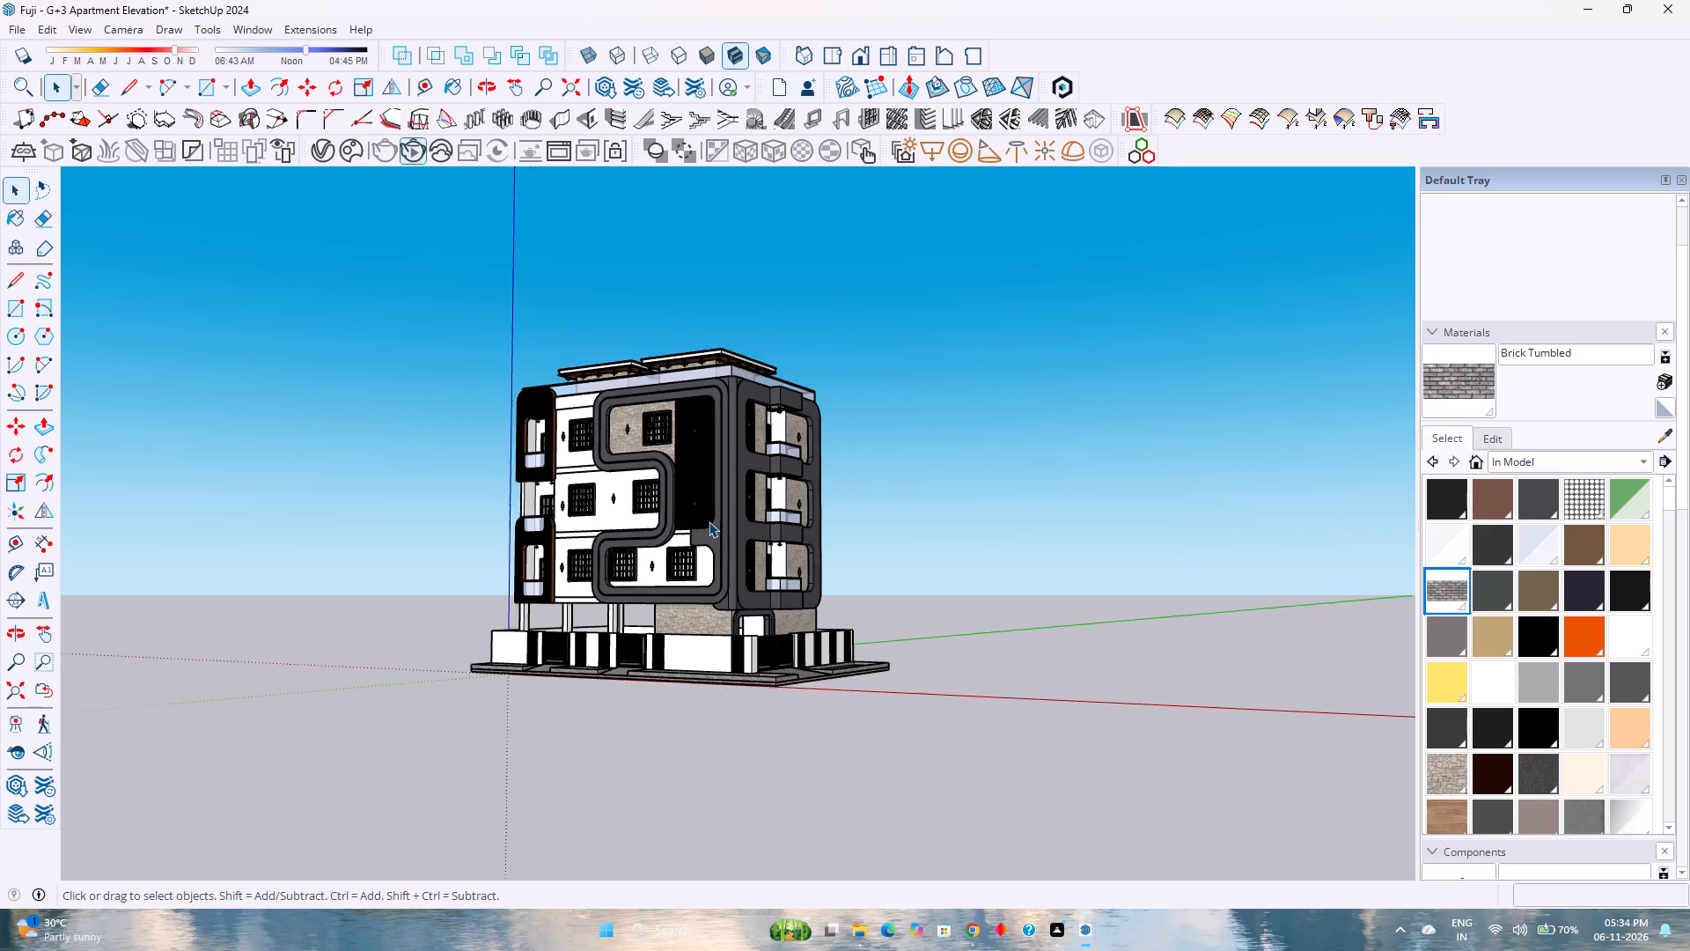
pyautogui.scroll(8, 709, 521)
pyautogui.scroll(-3, 706, 527)
pyautogui.scroll(3, 706, 528)
pyautogui.scroll(-4, 794, 514)
pyautogui.moveTo(780, 530); pyautogui.dragTo(659, 593, button='middle')
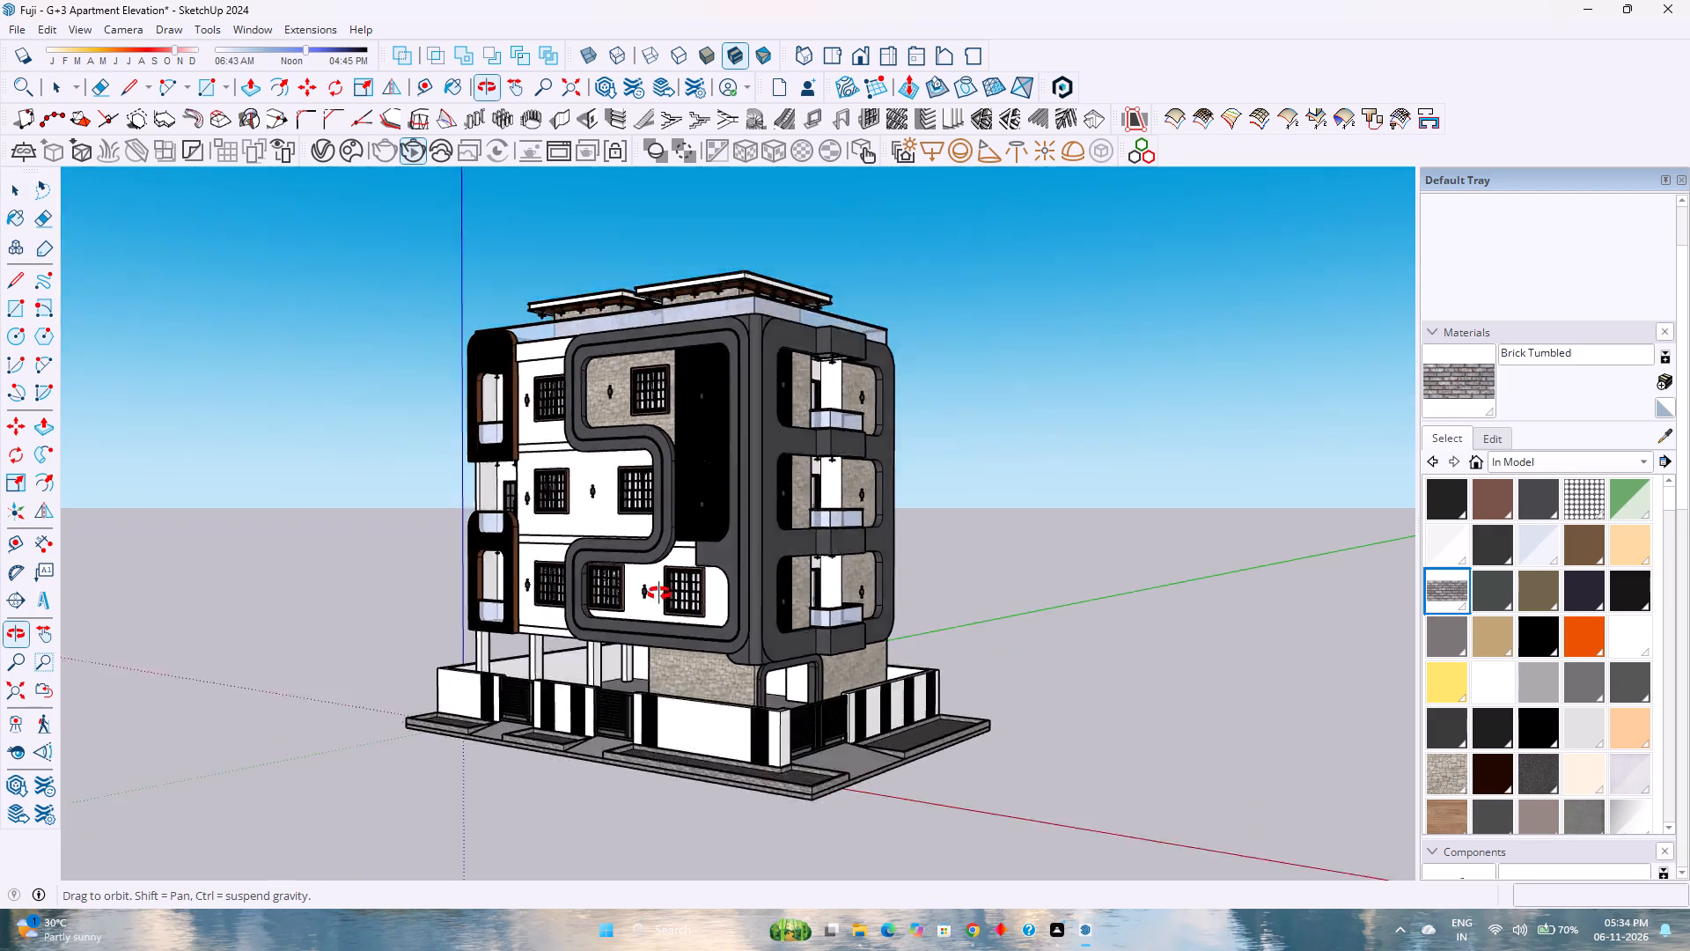
pyautogui.moveTo(659, 593); pyautogui.dragTo(542, 600, button='middle')
pyautogui.scroll(-2, 545, 604)
pyautogui.scroll(3, 545, 604)
pyautogui.scroll(-2, 545, 604)
pyautogui.scroll(1, 543, 605)
pyautogui.scroll(-3, 543, 606)
pyautogui.scroll(1, 540, 606)
pyautogui.moveTo(547, 608); pyautogui.dragTo(763, 645, button='middle')
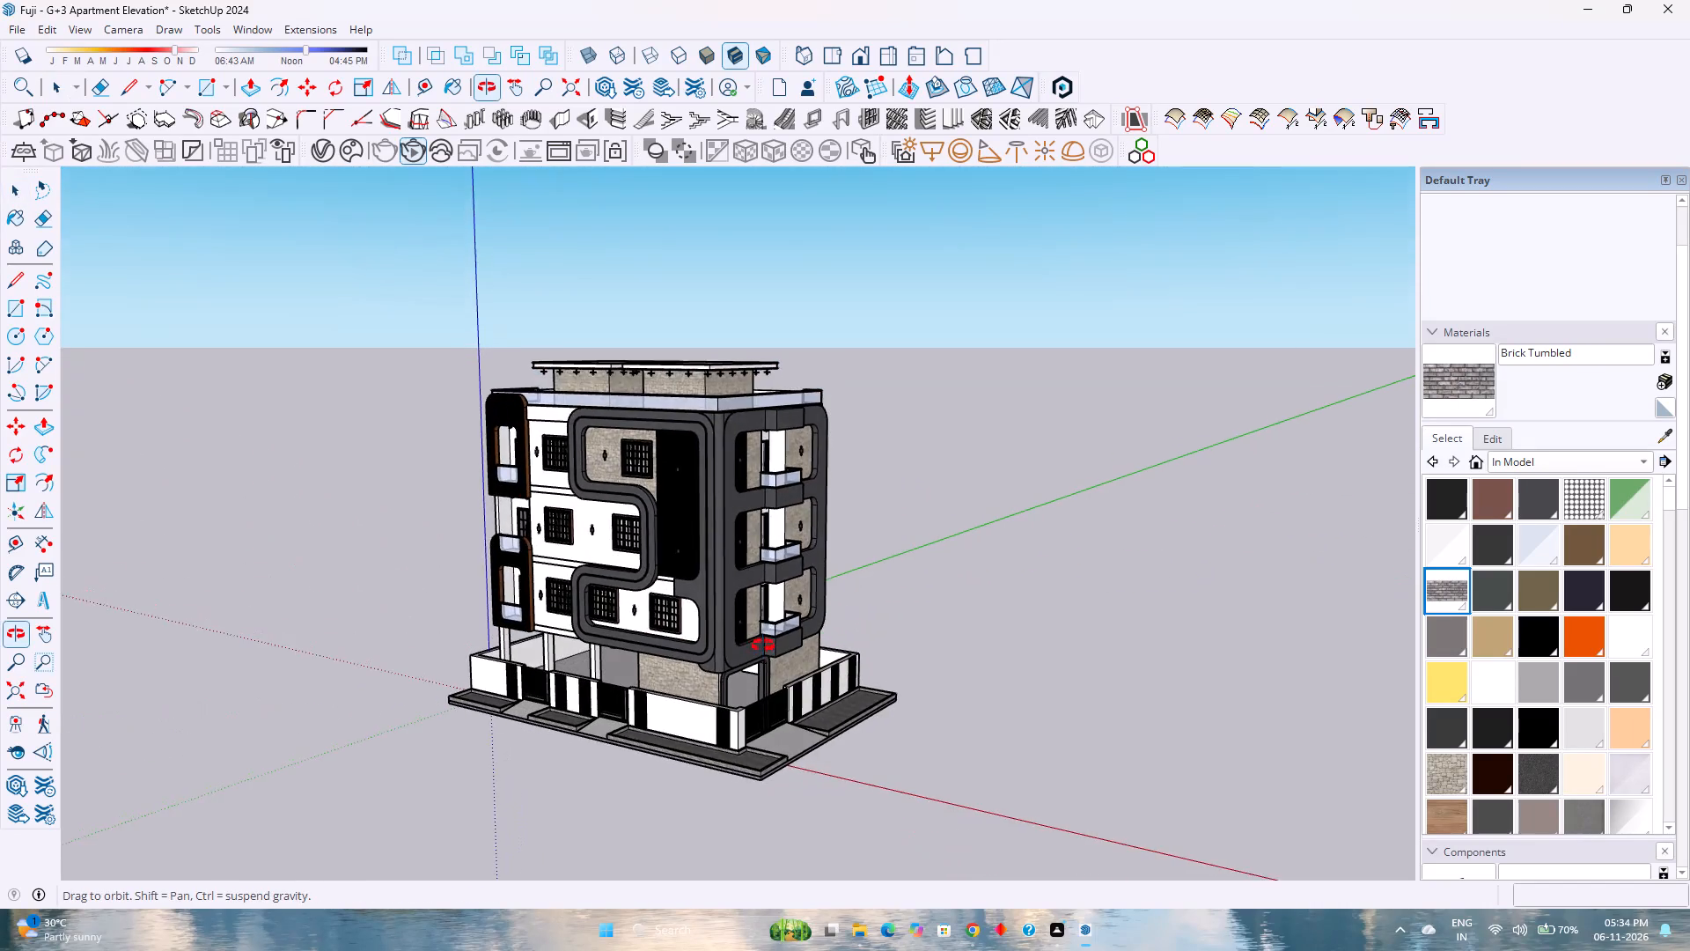
pyautogui.middleClick(762, 648)
pyautogui.moveTo(763, 645); pyautogui.dragTo(761, 649, button='middle')
pyautogui.scroll(2, 760, 625)
pyautogui.scroll(-2, 759, 620)
pyautogui.scroll(2, 754, 612)
pyautogui.scroll(1, 680, 601)
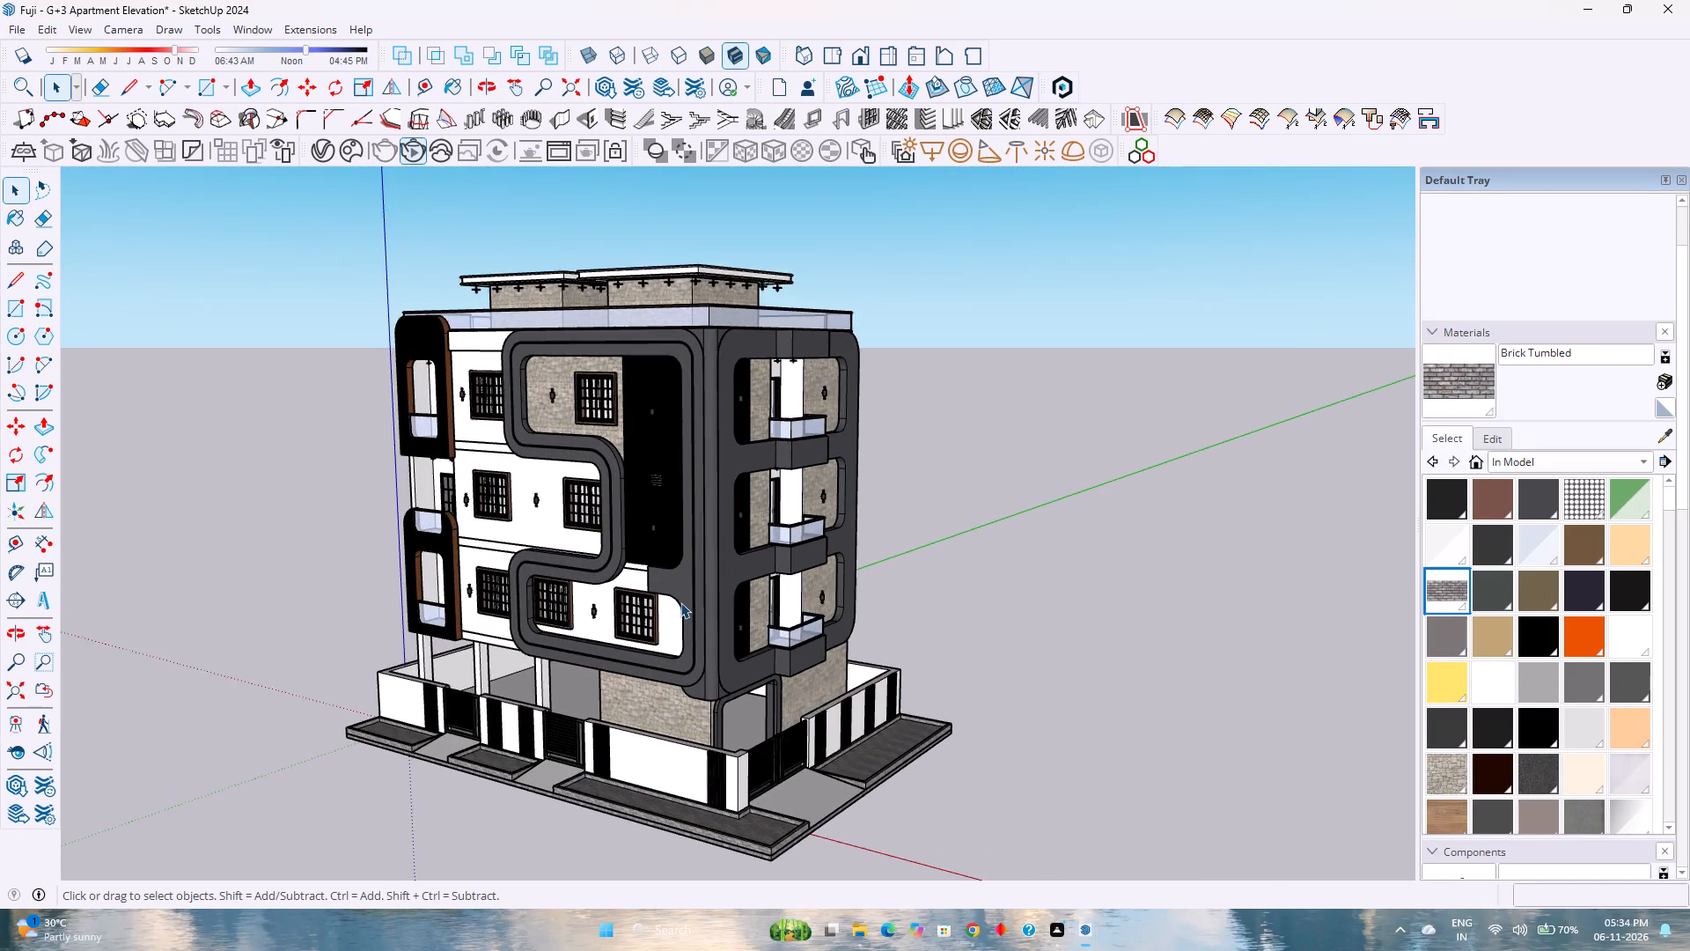
pyautogui.scroll(-4, 680, 602)
pyautogui.scroll(4, 680, 605)
pyautogui.scroll(-2, 680, 605)
pyautogui.scroll(4, 679, 605)
pyautogui.scroll(-2, 679, 605)
pyautogui.scroll(2, 676, 606)
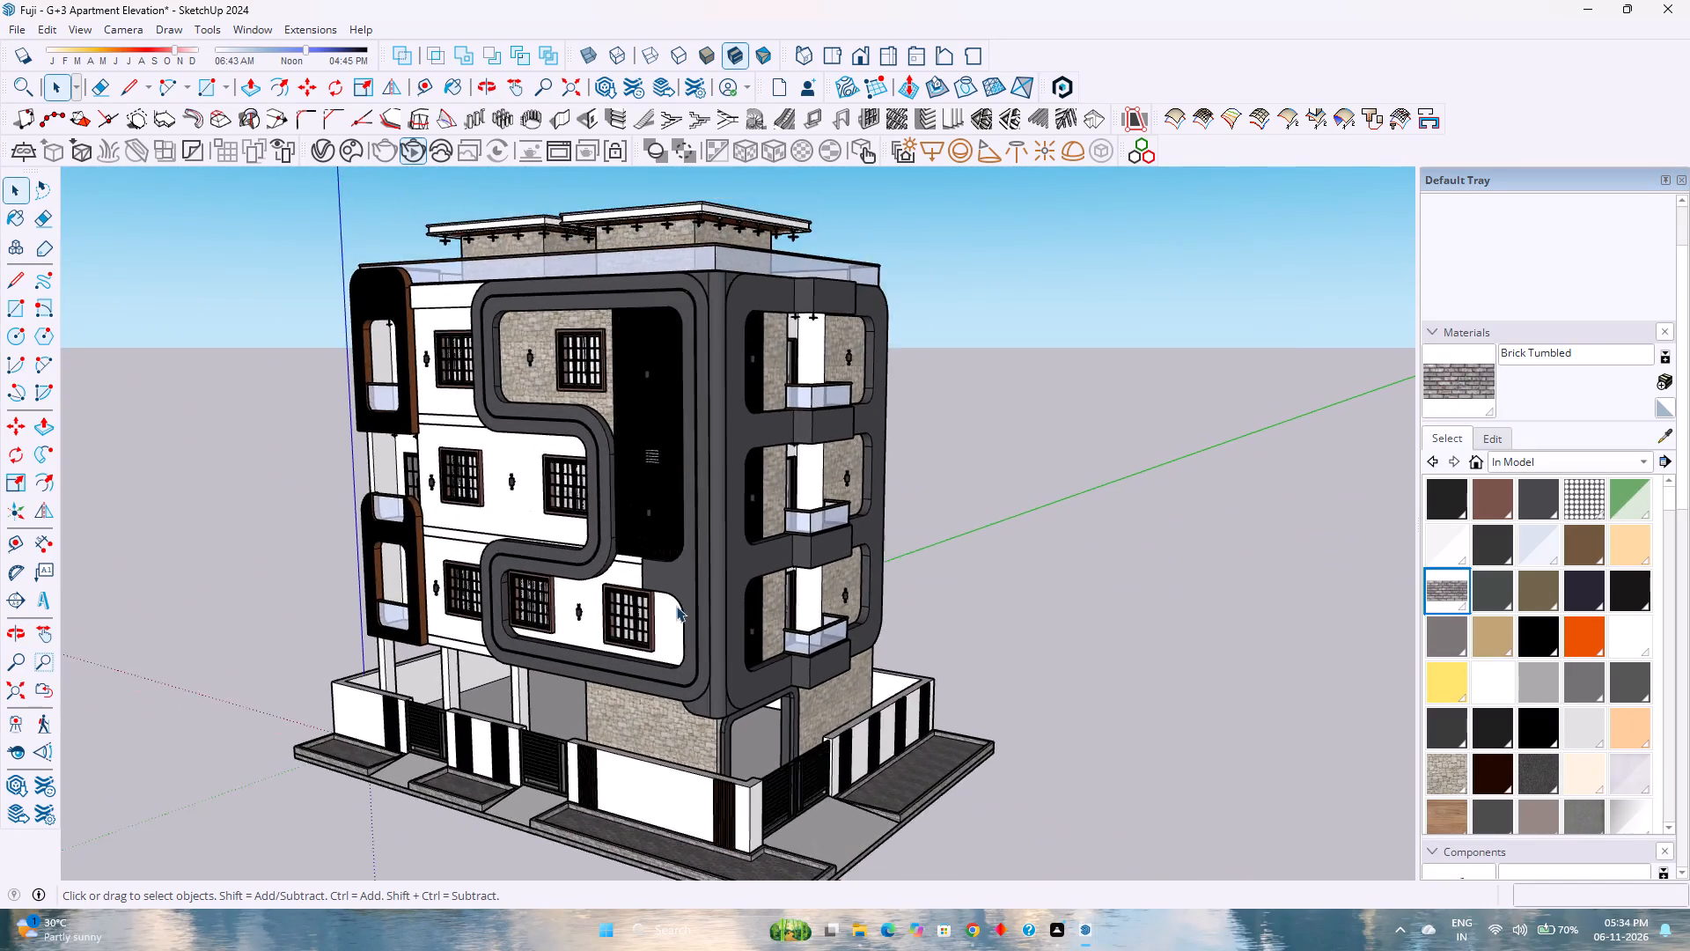
# Examine the lower front facade and corner up close, checking the curved frame, windows, wood cladding, stone walls and side balconies.
pyautogui.scroll(-3, 676, 606)
pyautogui.scroll(4, 676, 606)
pyautogui.scroll(-3, 676, 606)
pyautogui.scroll(2, 676, 606)
pyautogui.scroll(-1, 676, 606)
pyautogui.scroll(2, 676, 606)
pyautogui.scroll(-5, 676, 606)
pyautogui.scroll(4, 676, 606)
pyautogui.scroll(-3, 676, 606)
pyautogui.scroll(3, 676, 606)
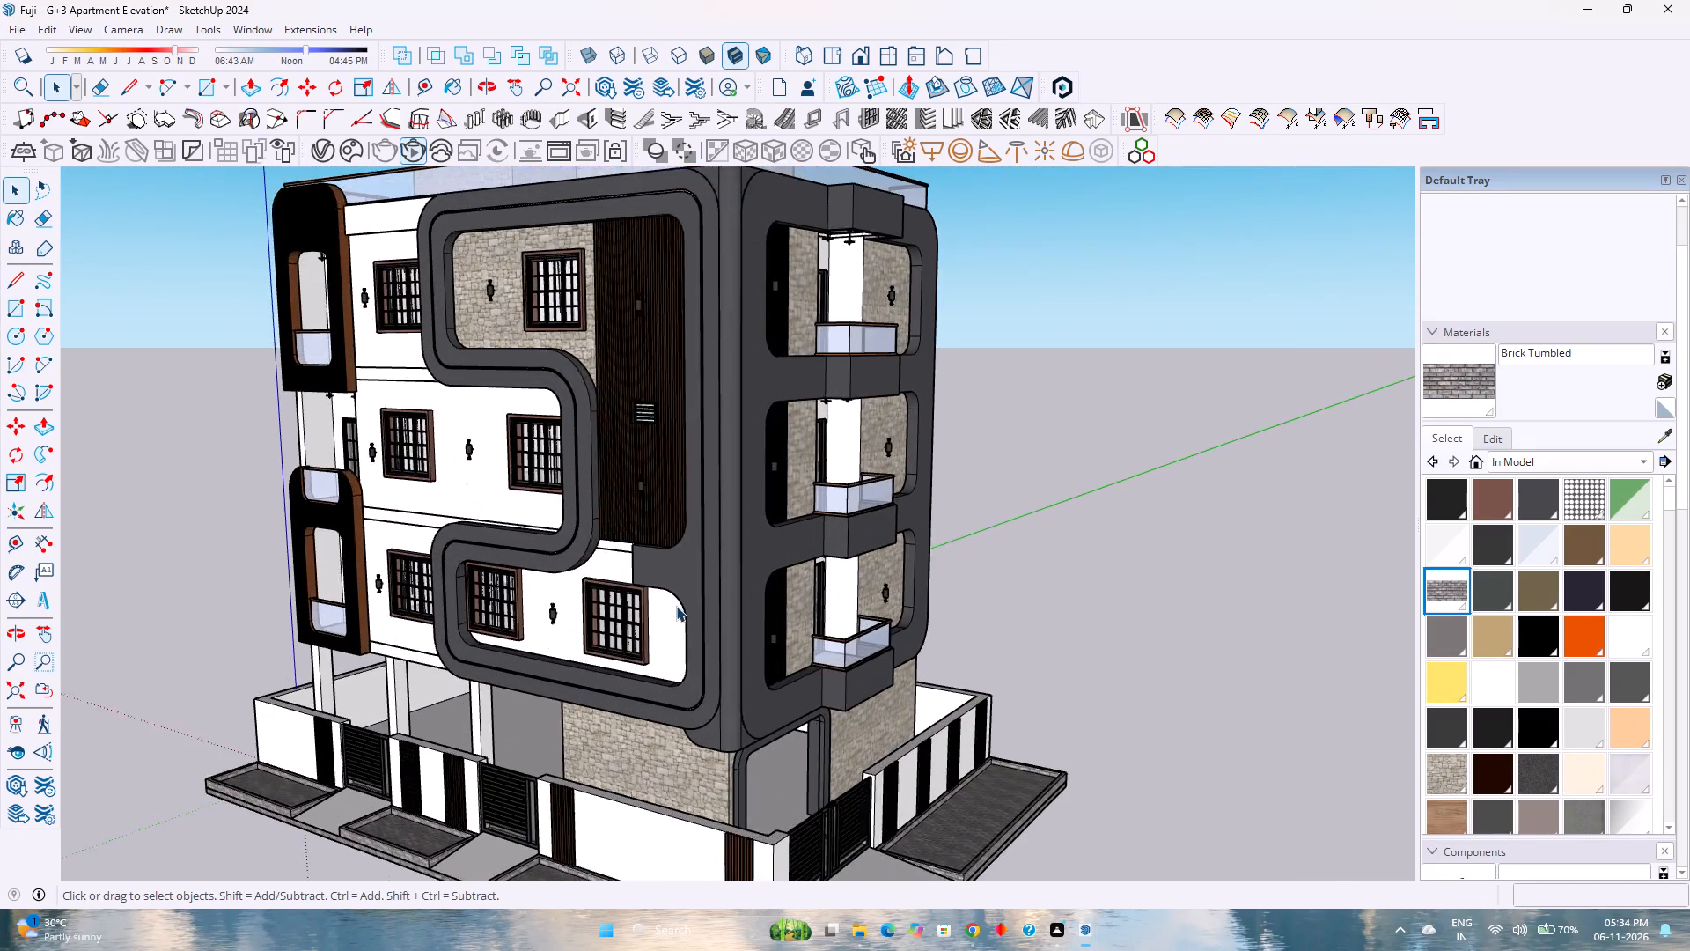
pyautogui.scroll(-1, 676, 606)
pyautogui.scroll(1, 676, 606)
pyautogui.scroll(-2, 676, 606)
pyautogui.scroll(3, 676, 606)
pyautogui.scroll(-3, 676, 606)
pyautogui.scroll(4, 676, 606)
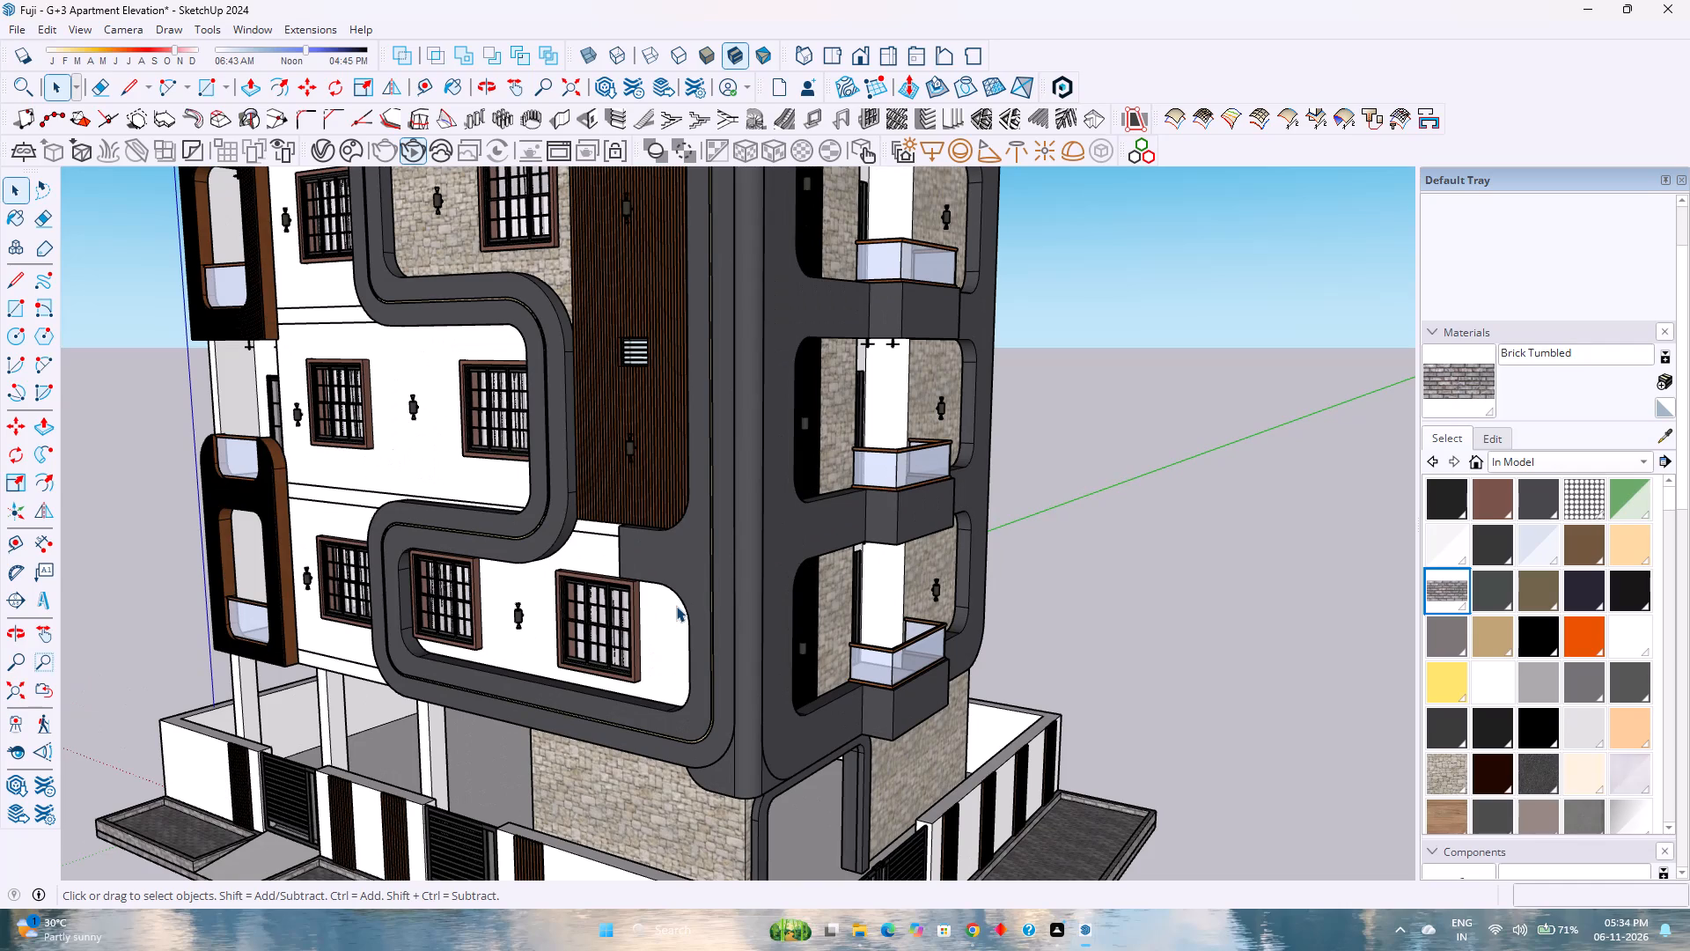
pyautogui.scroll(3, 663, 606)
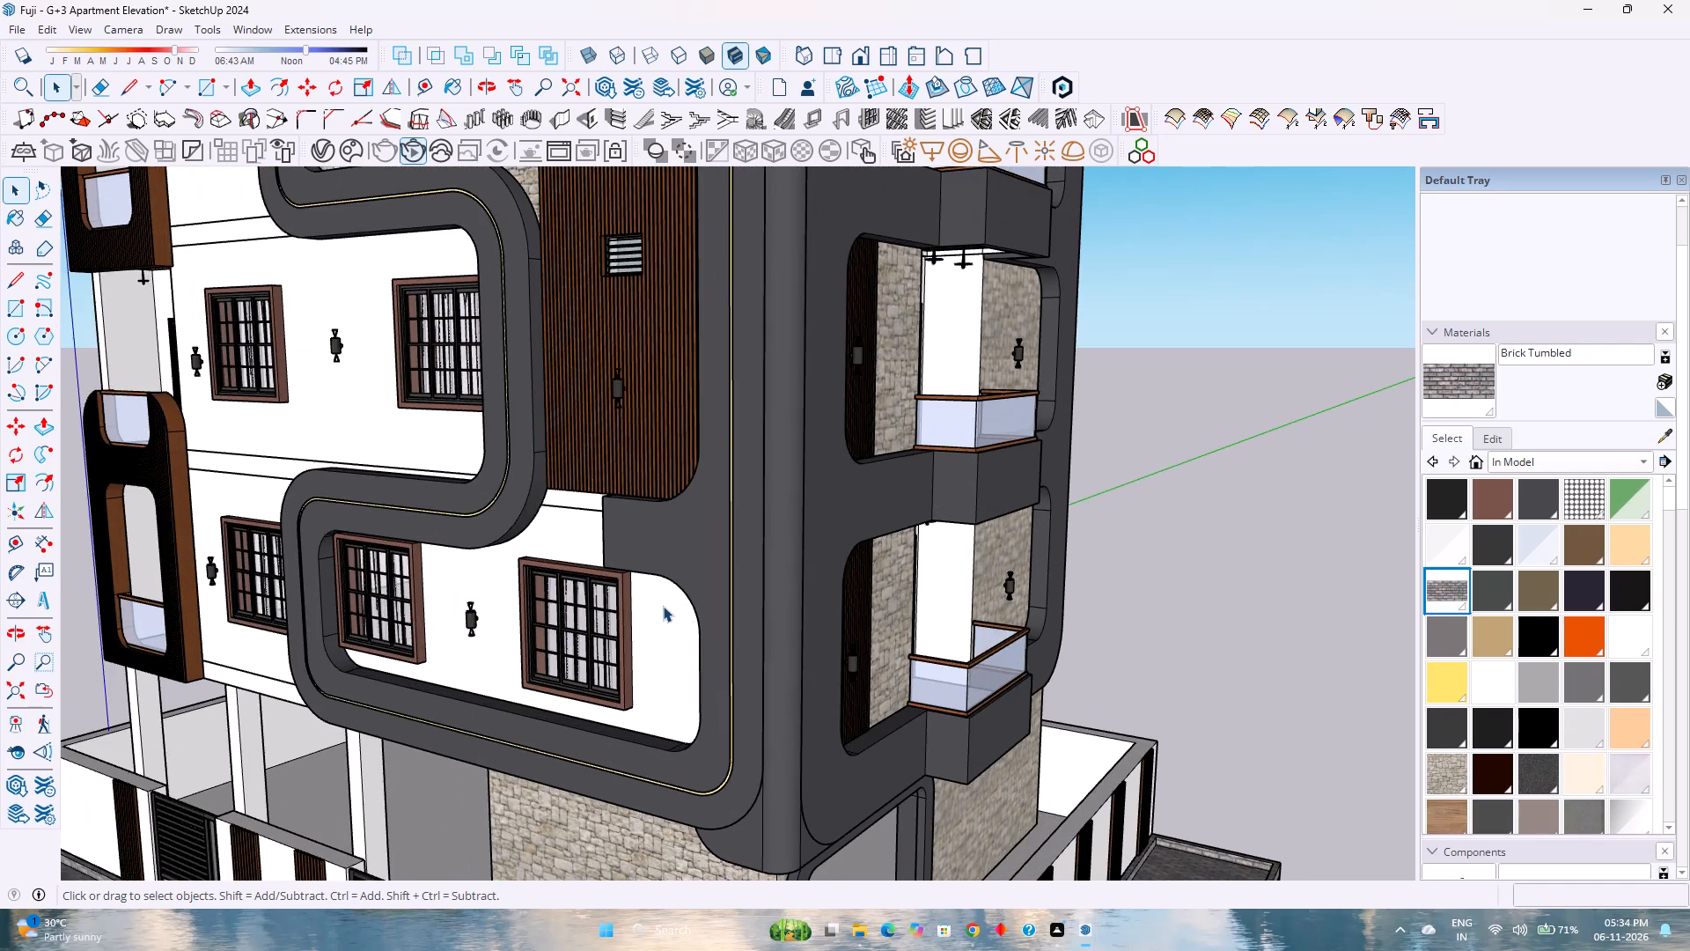
pyautogui.scroll(1, 663, 606)
pyautogui.scroll(-5, 663, 606)
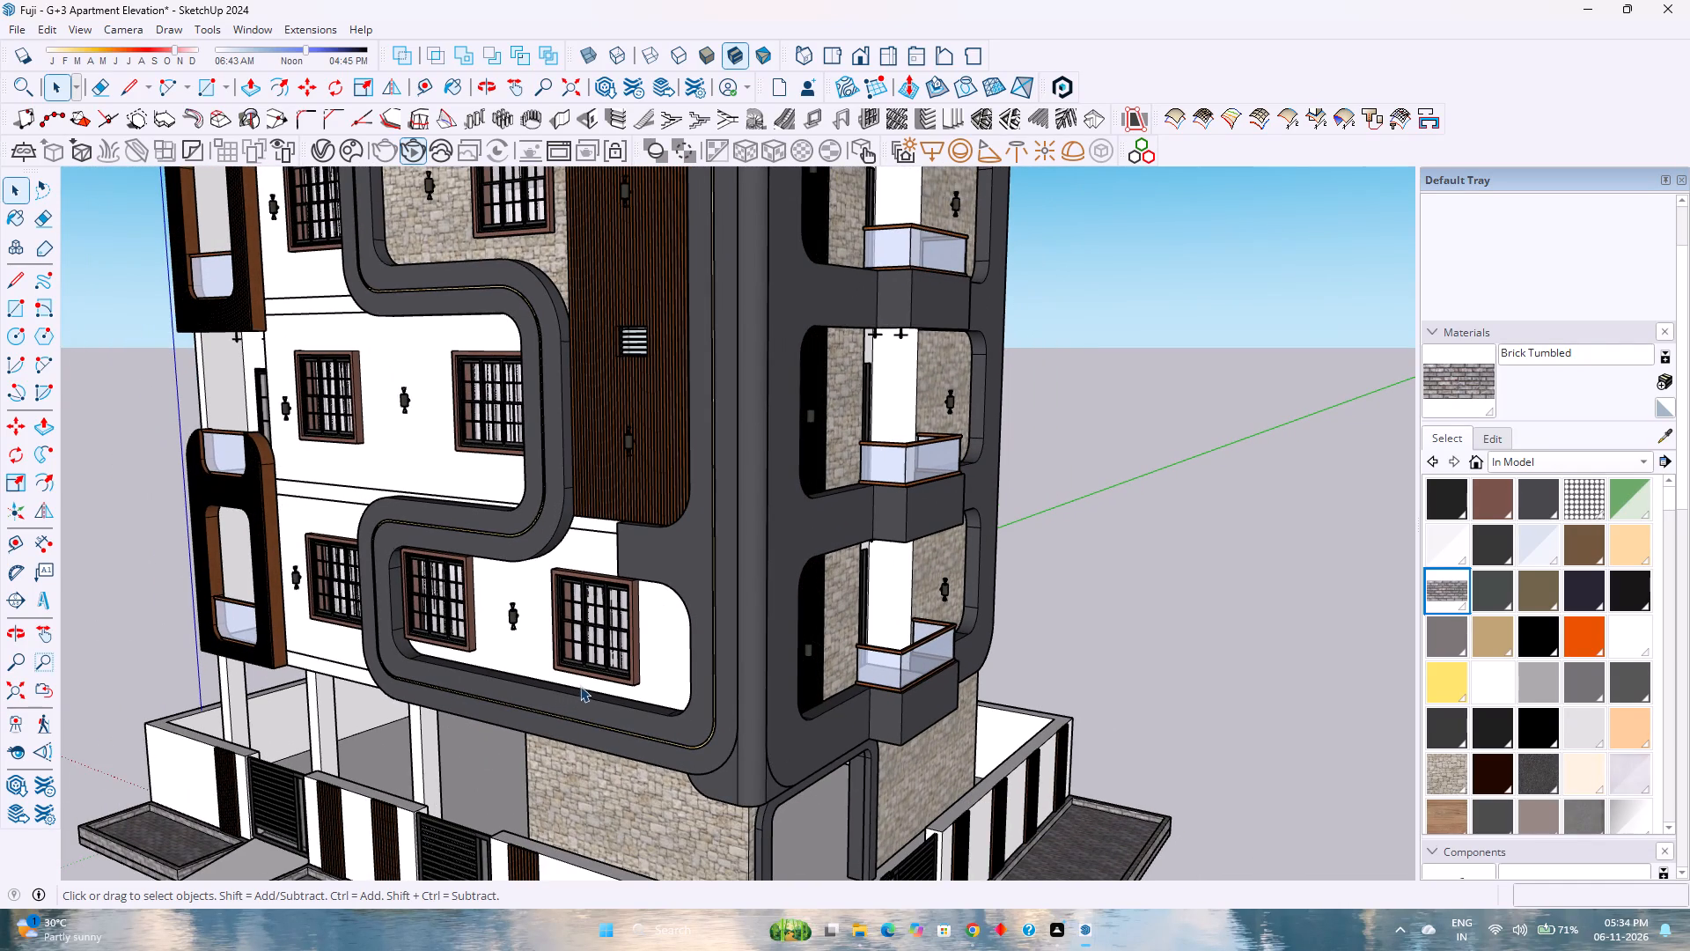
pyautogui.scroll(-1, 584, 682)
pyautogui.scroll(2, 584, 682)
pyautogui.scroll(-3, 598, 682)
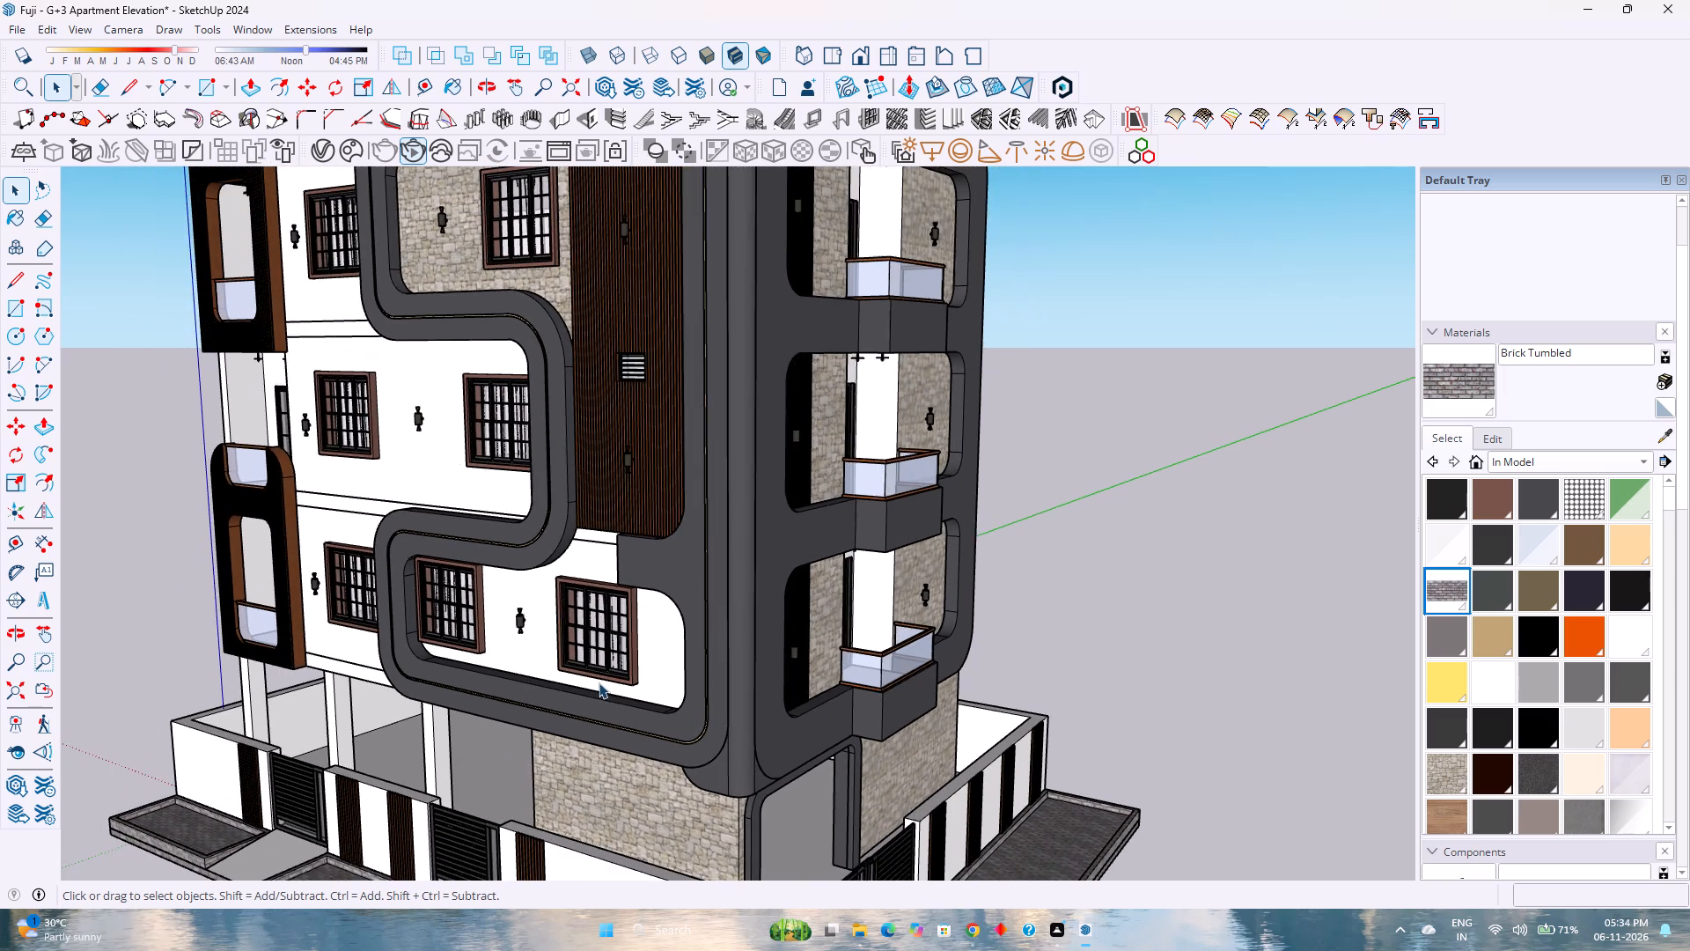
pyautogui.scroll(1, 599, 682)
pyautogui.scroll(-7, 599, 682)
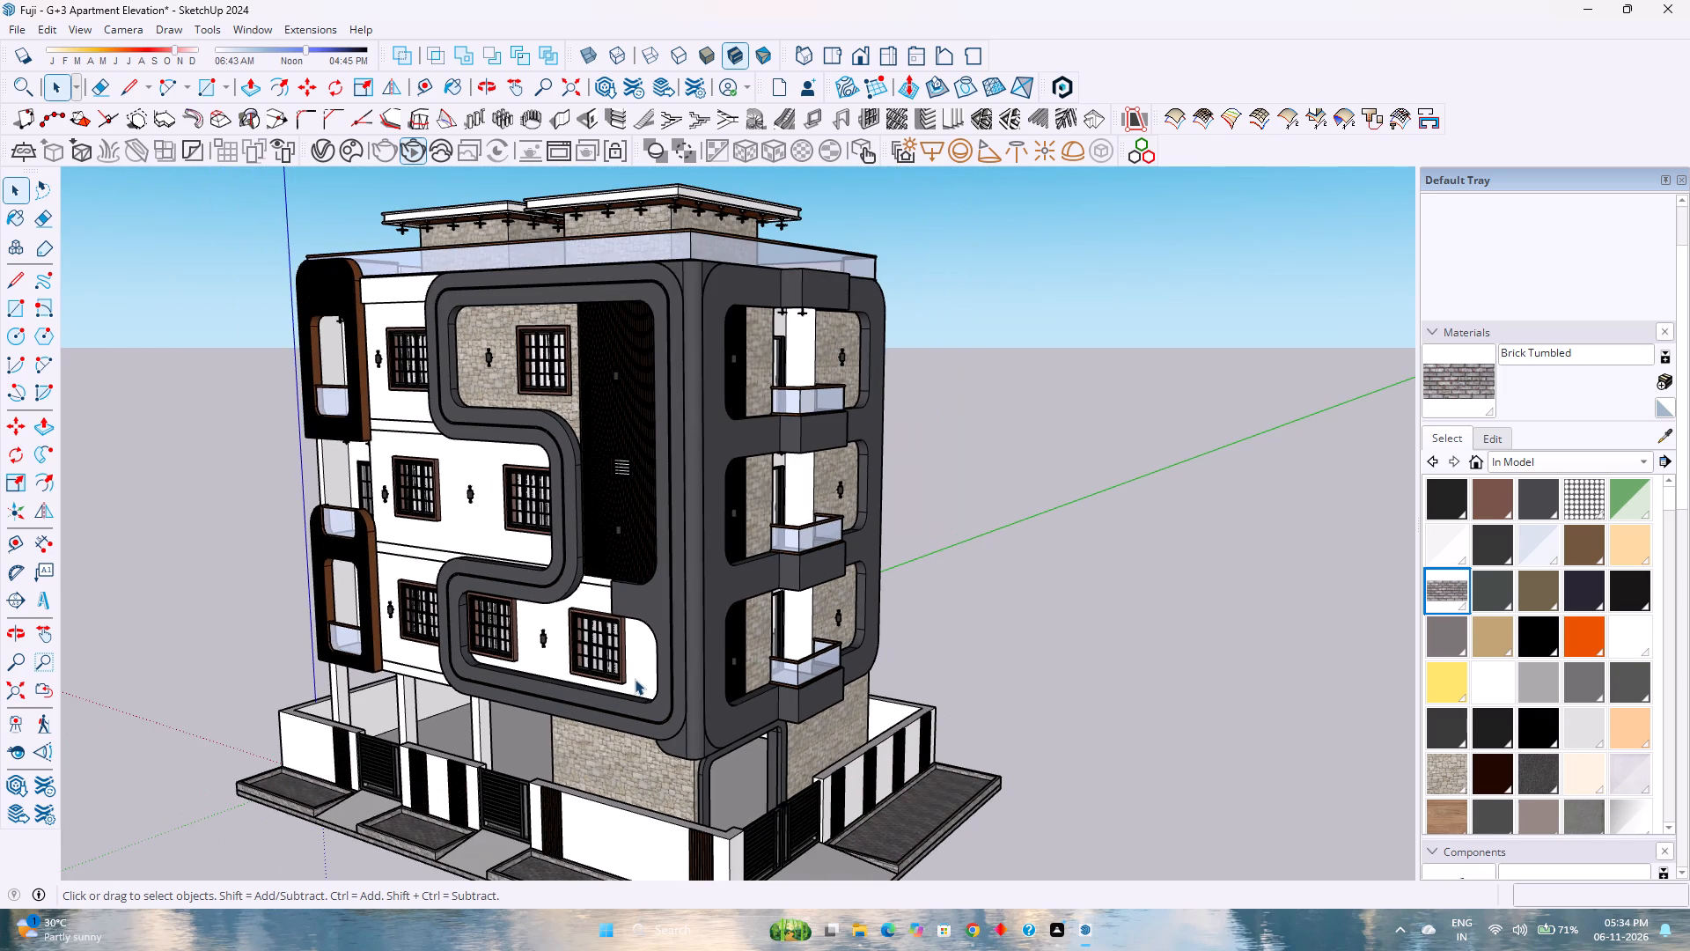
pyautogui.scroll(-6, 634, 676)
pyautogui.scroll(7, 634, 676)
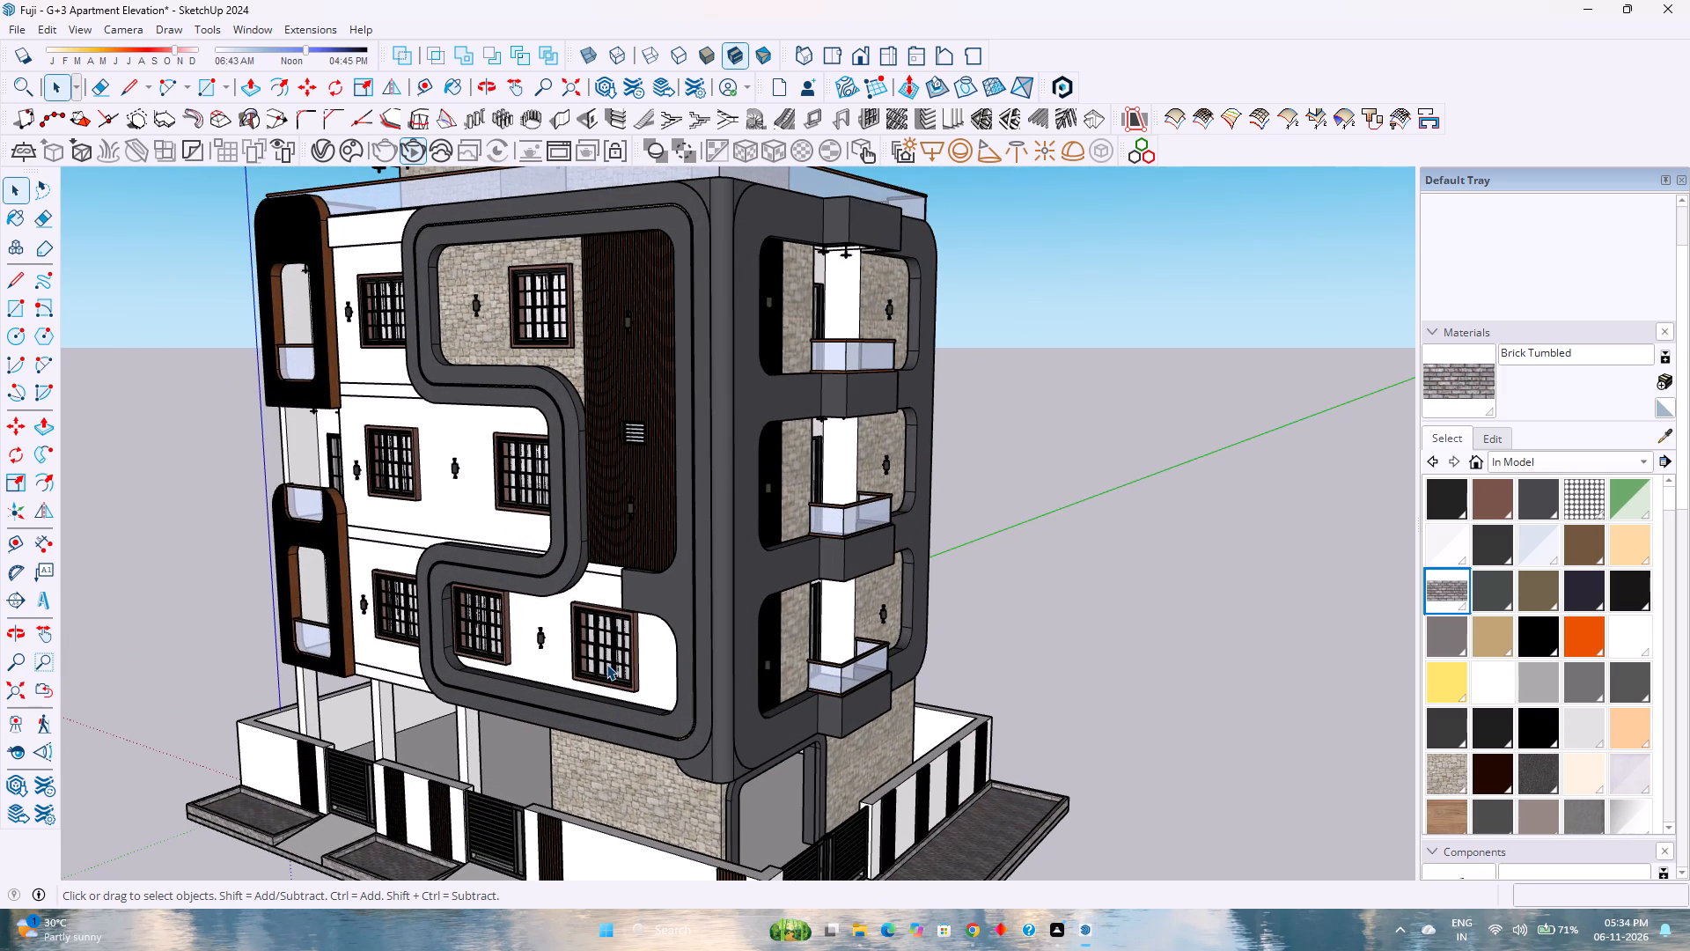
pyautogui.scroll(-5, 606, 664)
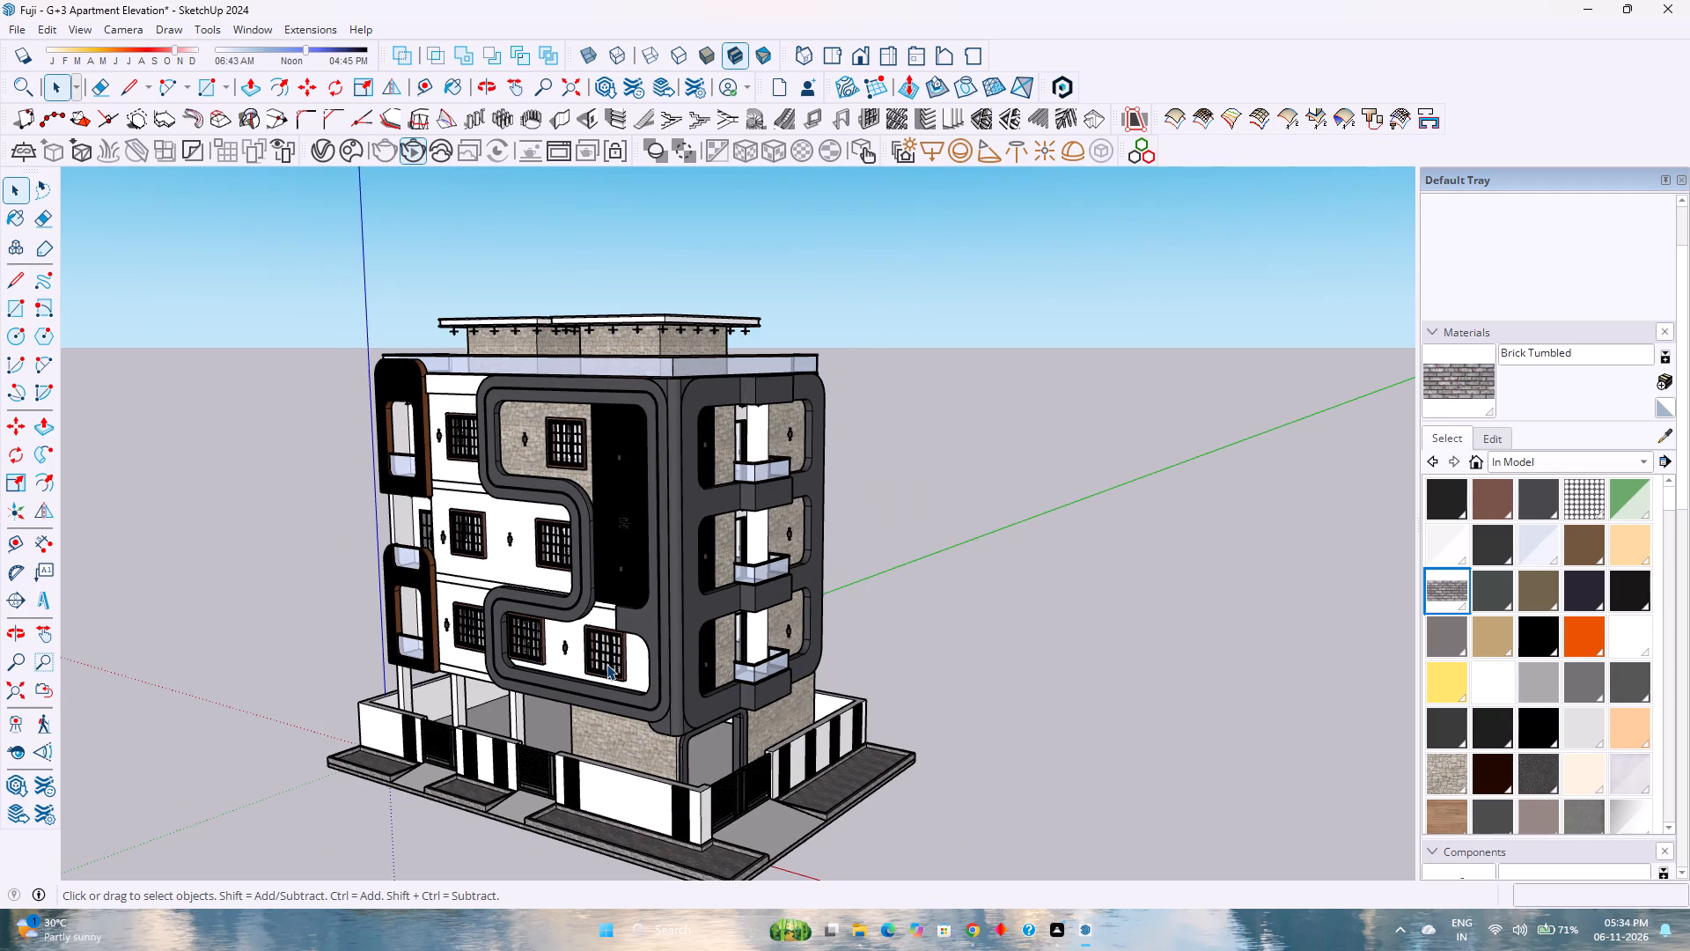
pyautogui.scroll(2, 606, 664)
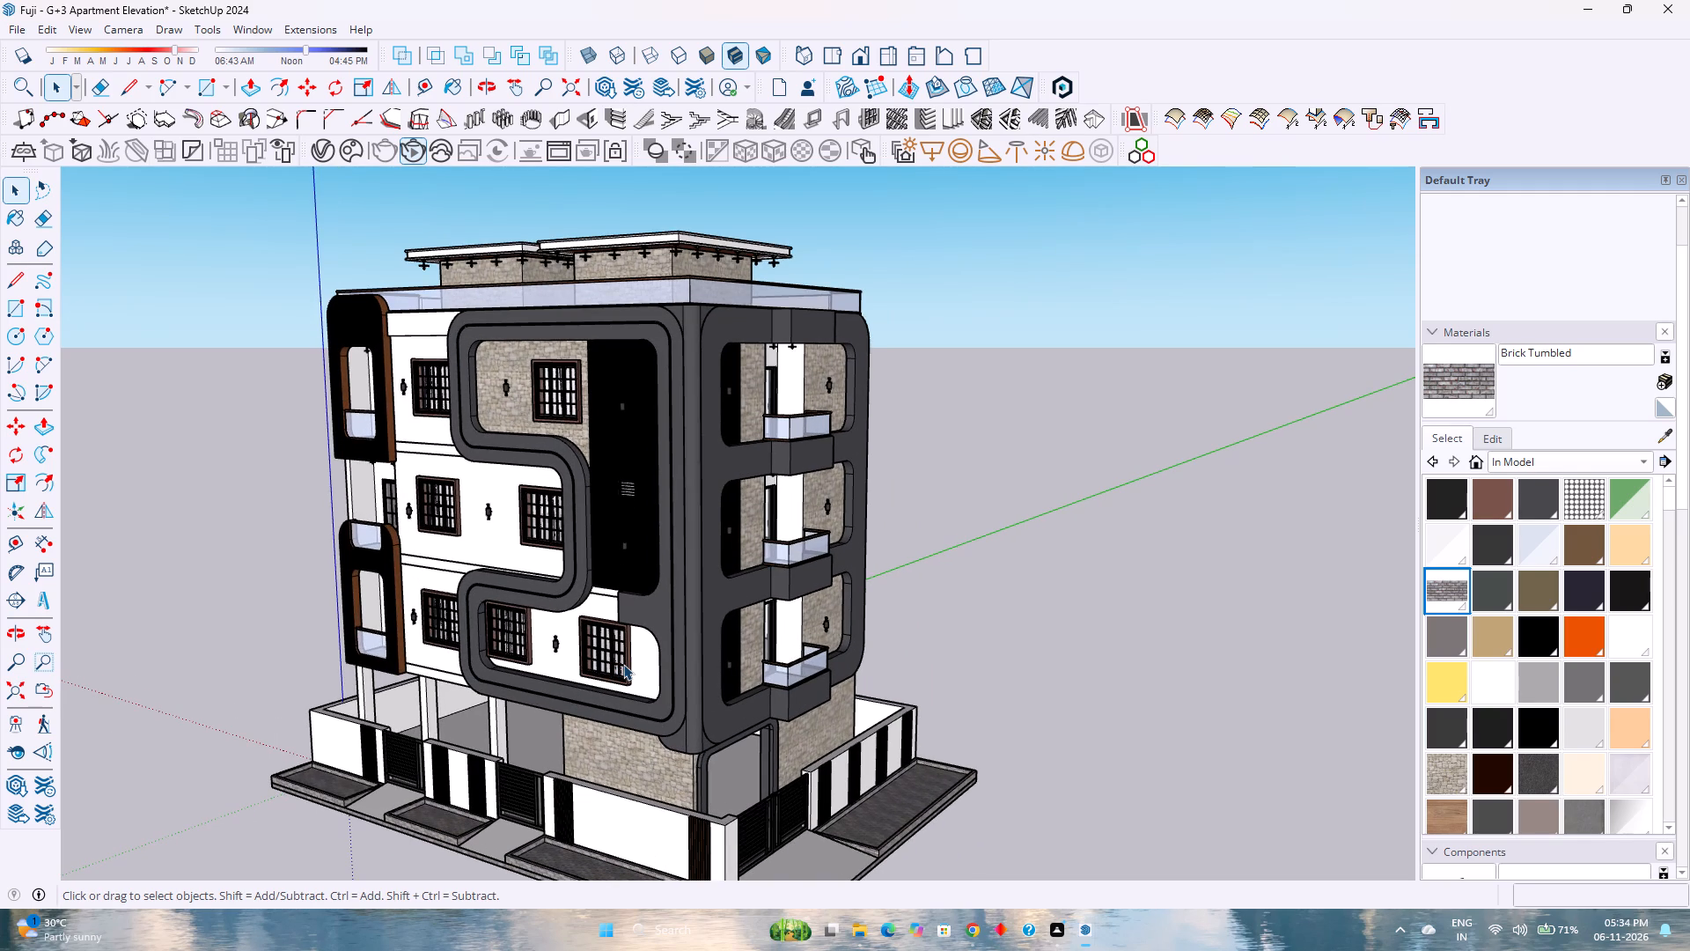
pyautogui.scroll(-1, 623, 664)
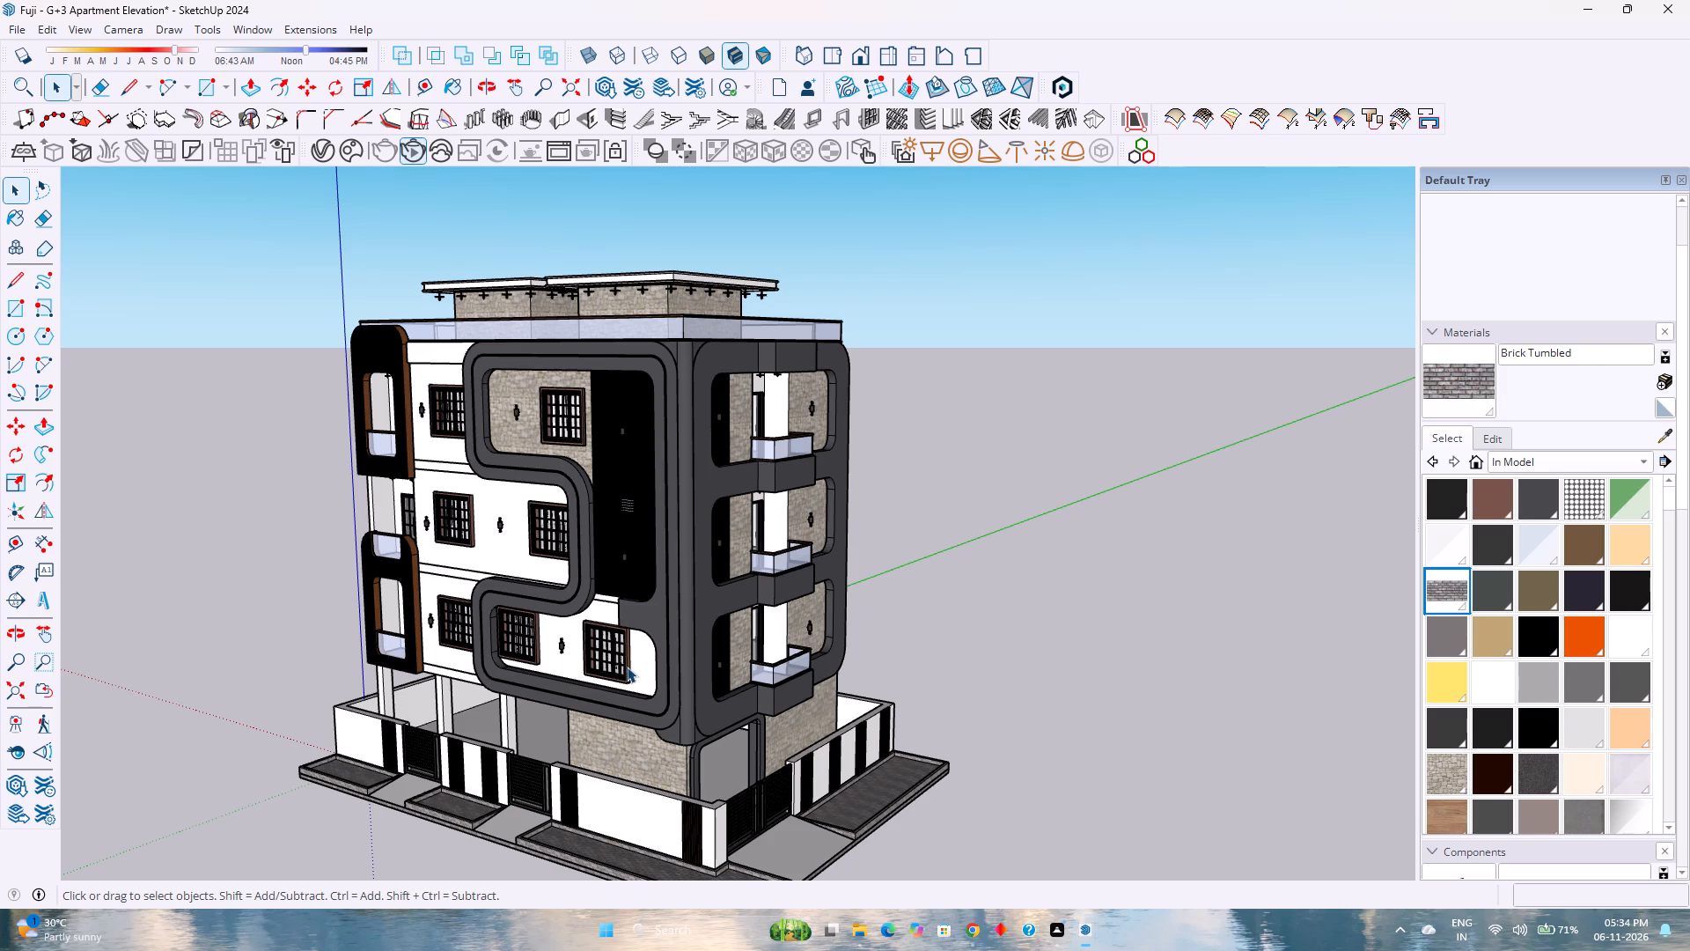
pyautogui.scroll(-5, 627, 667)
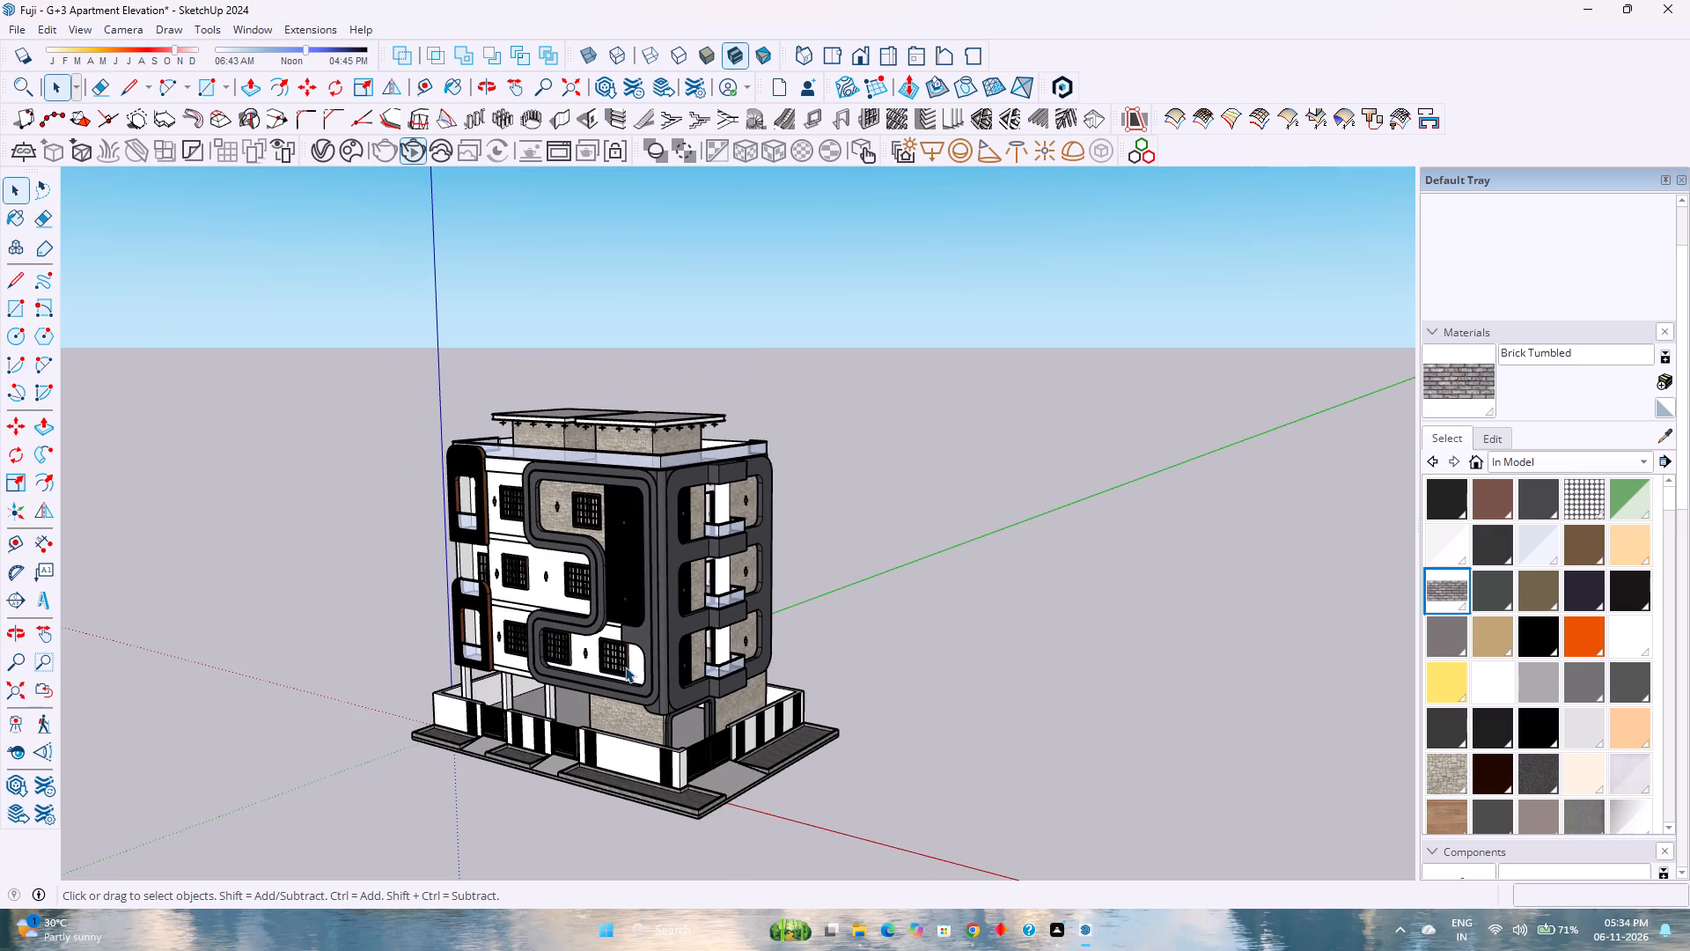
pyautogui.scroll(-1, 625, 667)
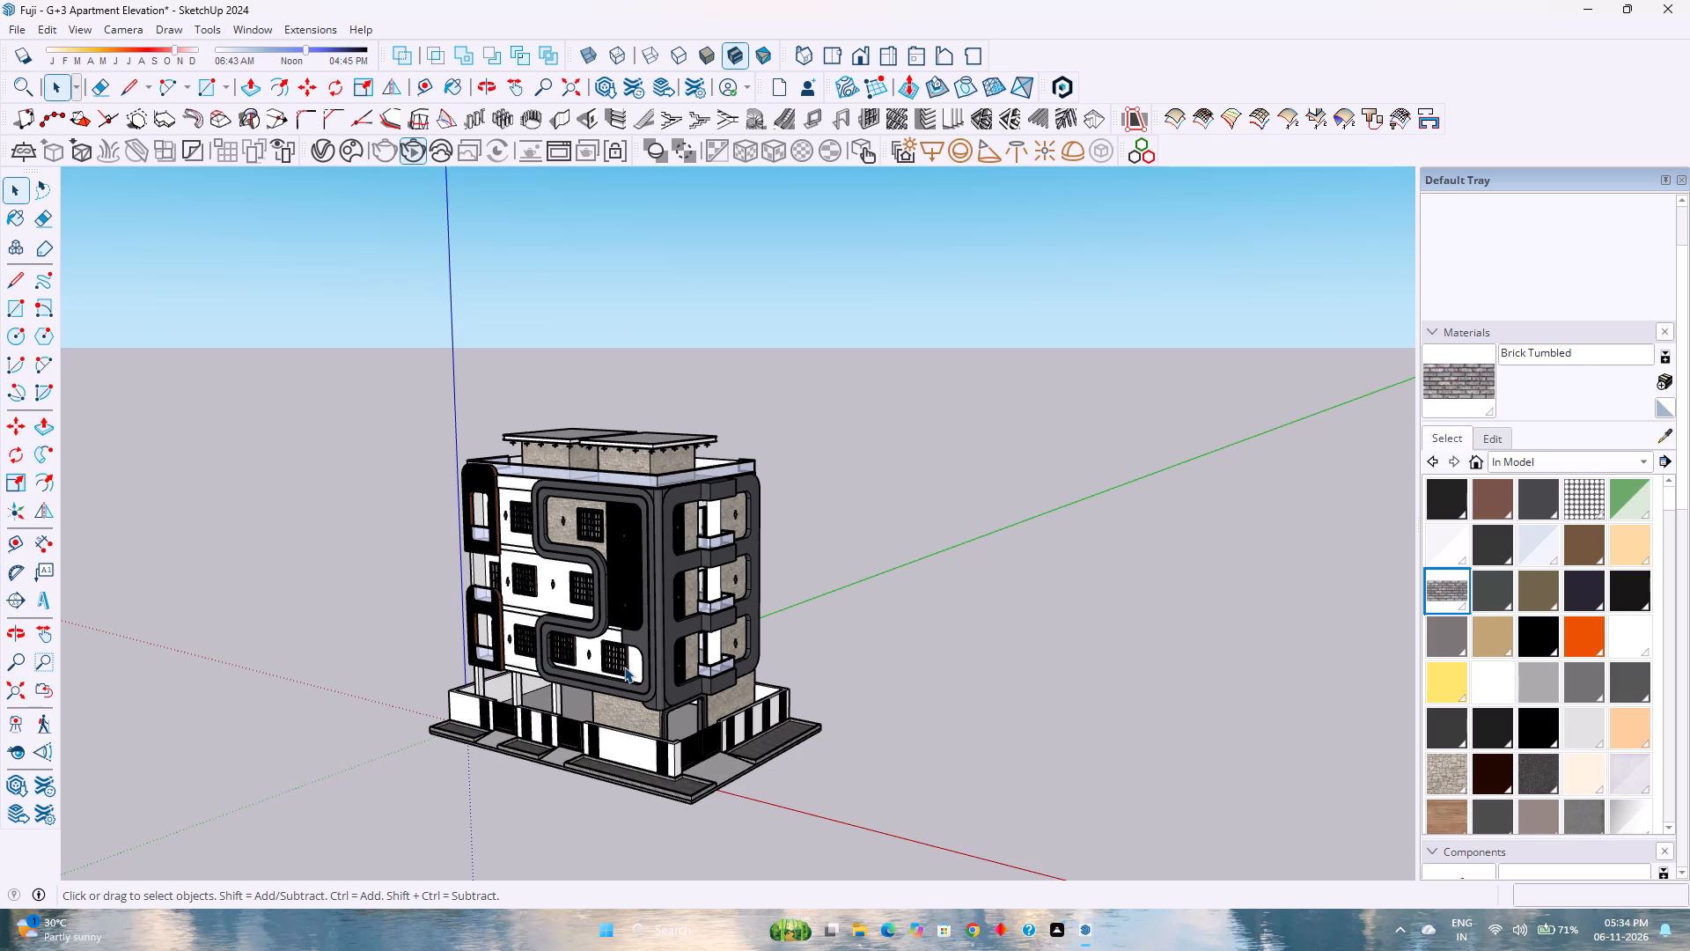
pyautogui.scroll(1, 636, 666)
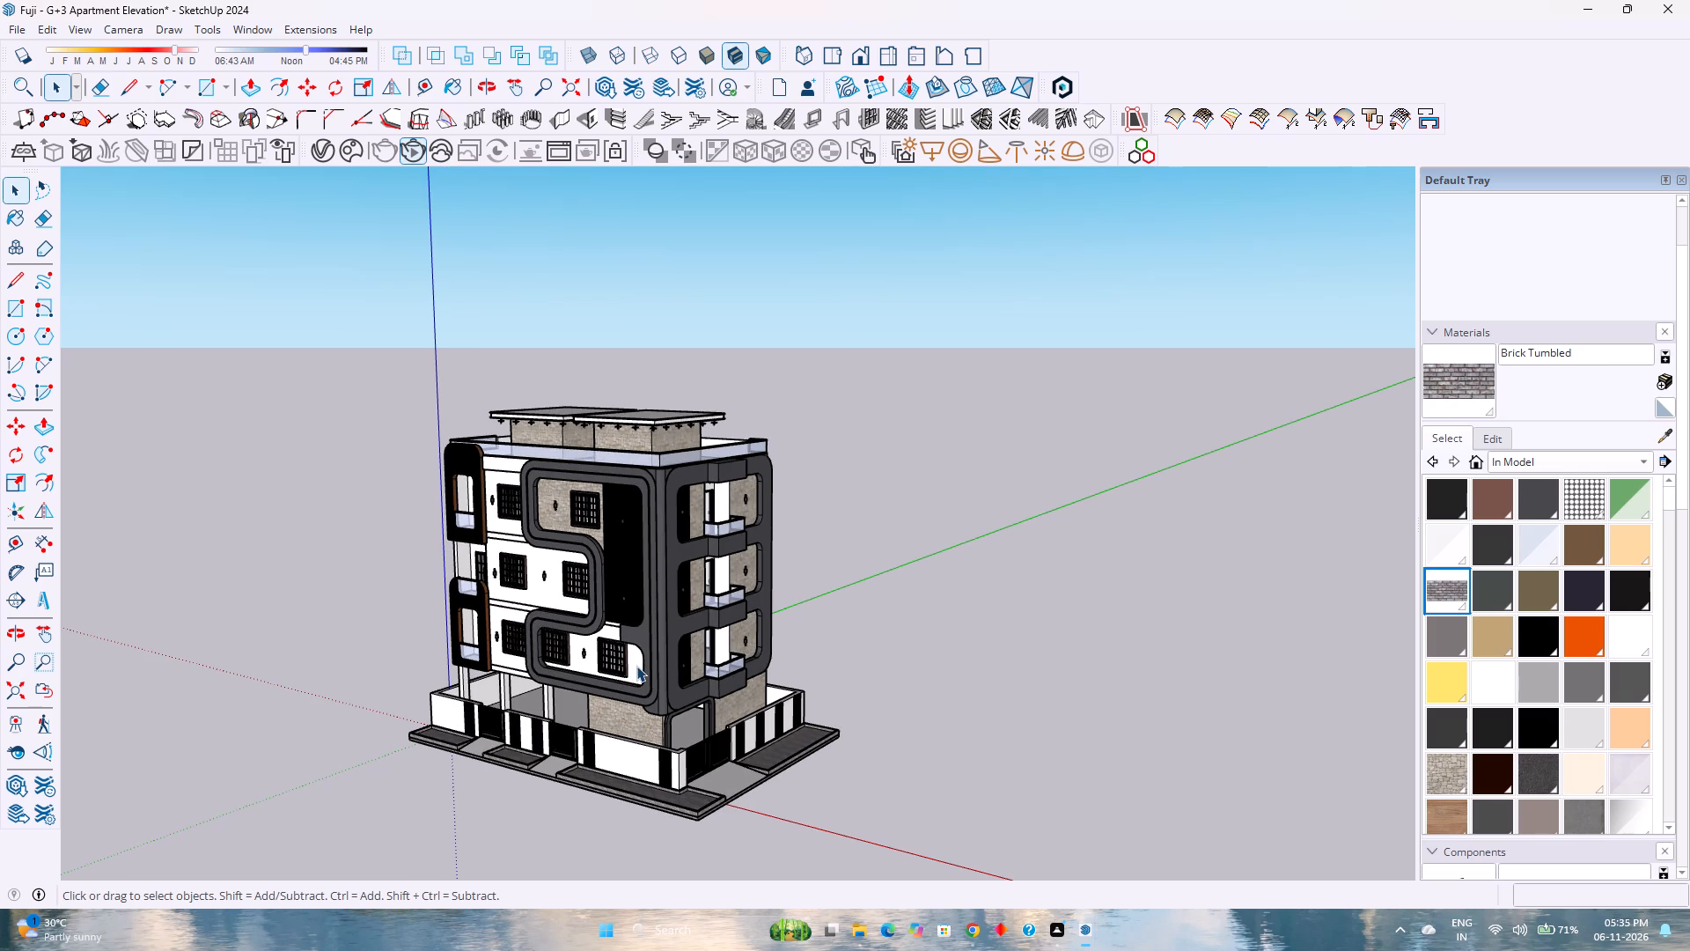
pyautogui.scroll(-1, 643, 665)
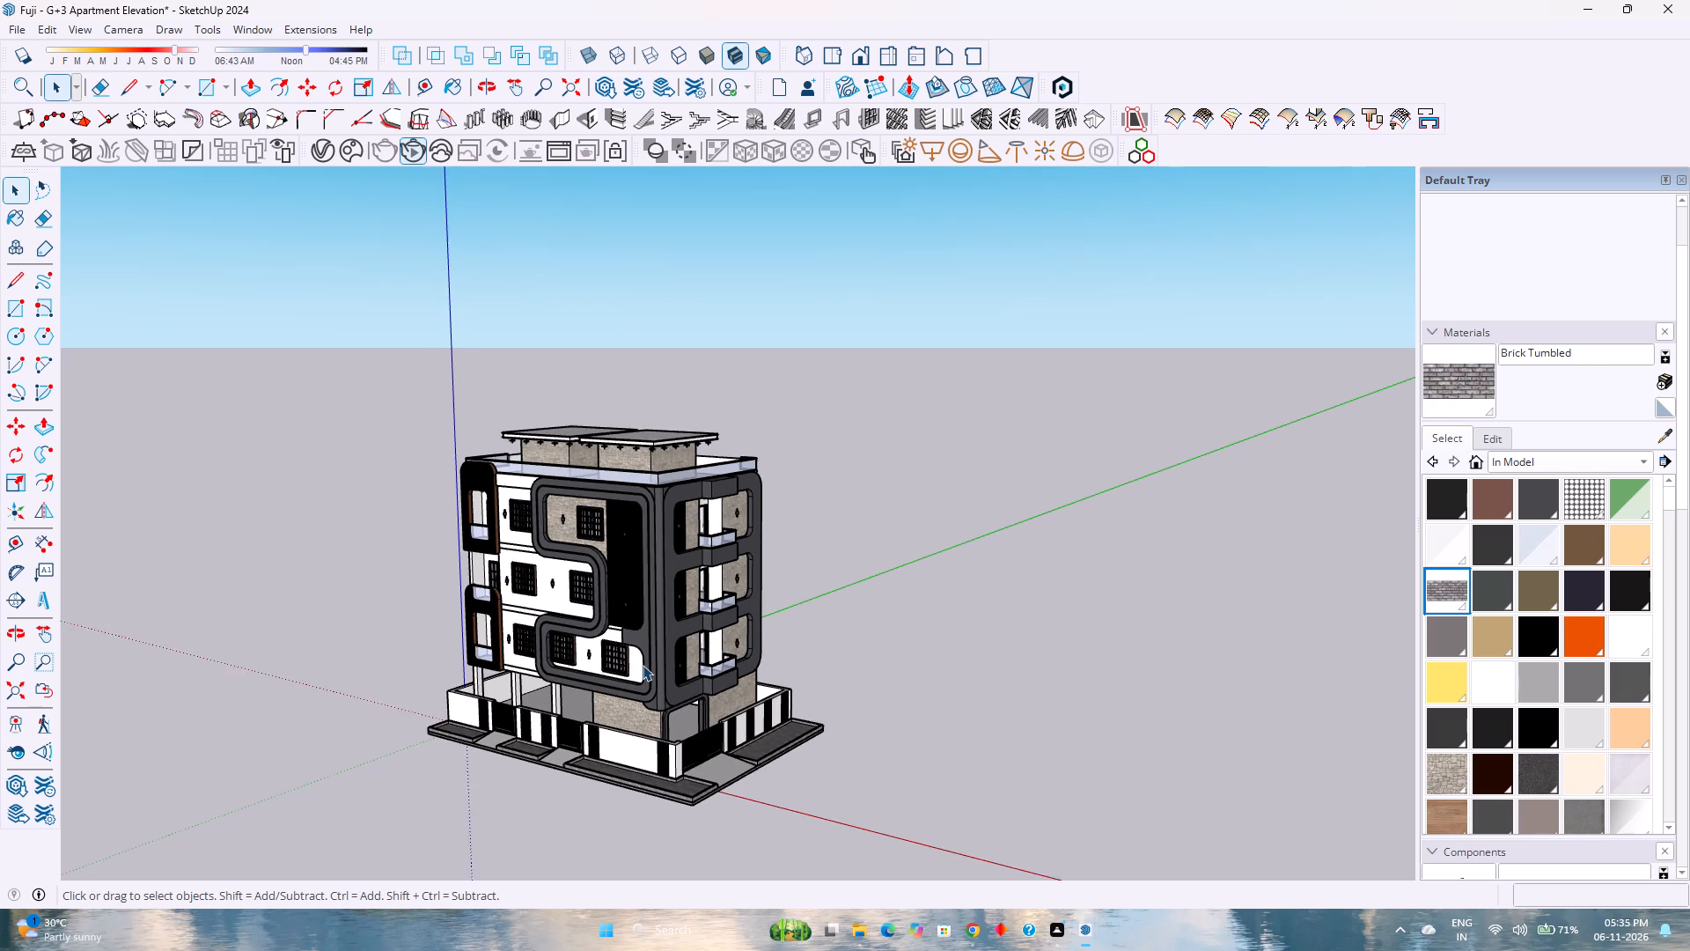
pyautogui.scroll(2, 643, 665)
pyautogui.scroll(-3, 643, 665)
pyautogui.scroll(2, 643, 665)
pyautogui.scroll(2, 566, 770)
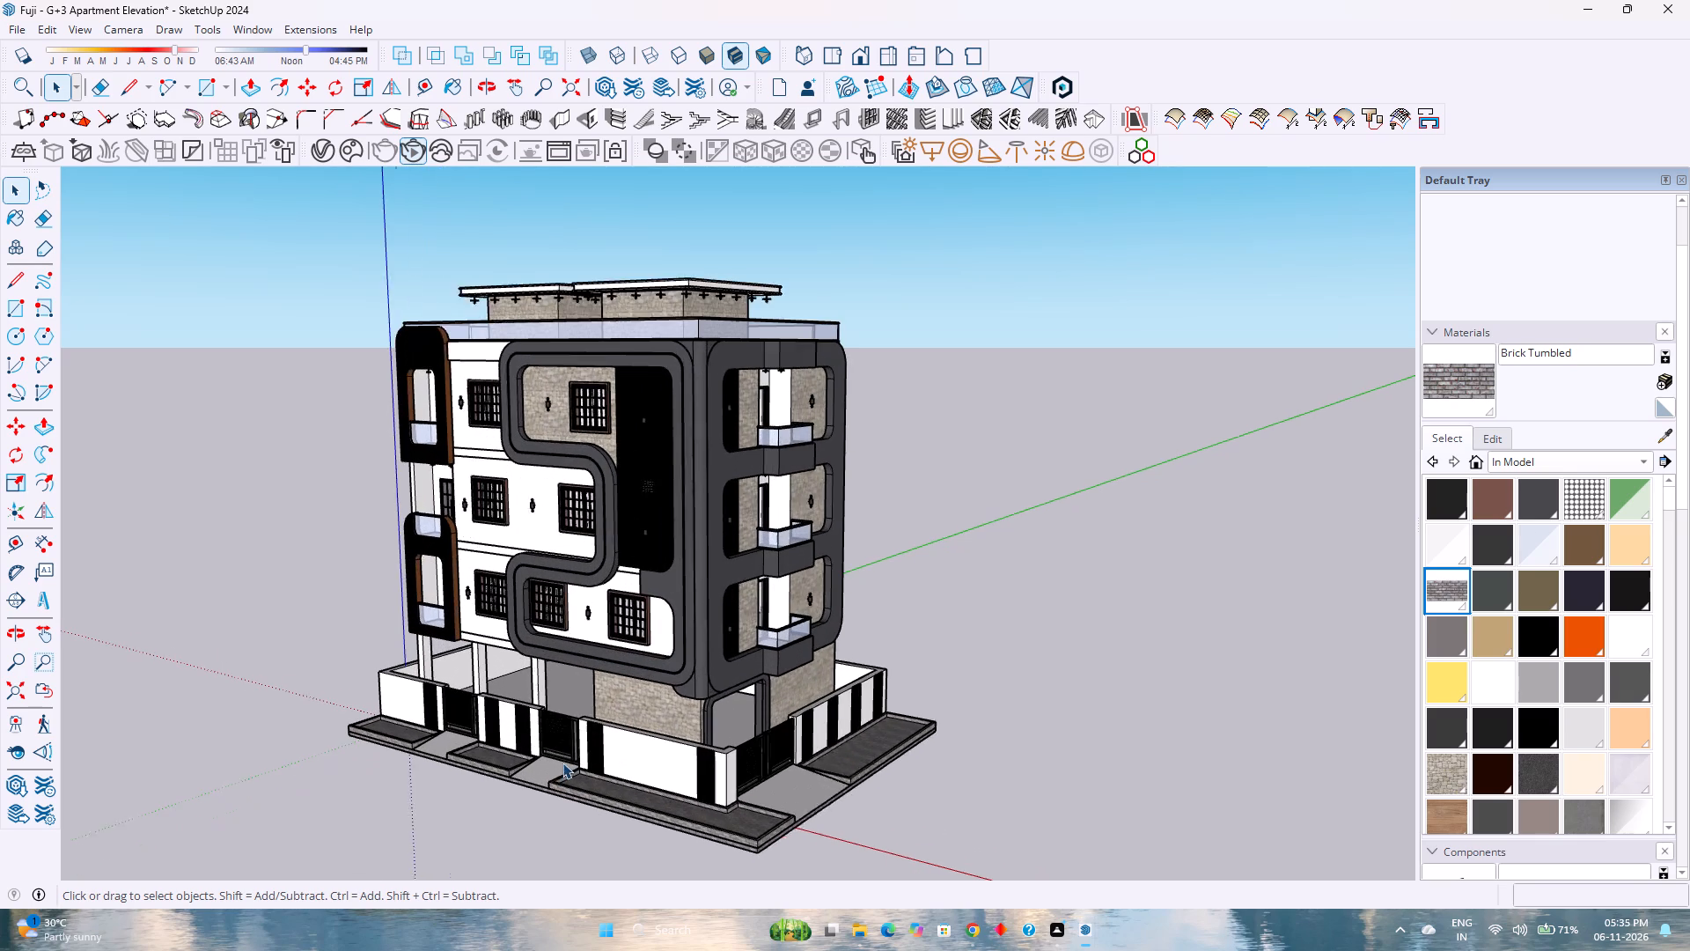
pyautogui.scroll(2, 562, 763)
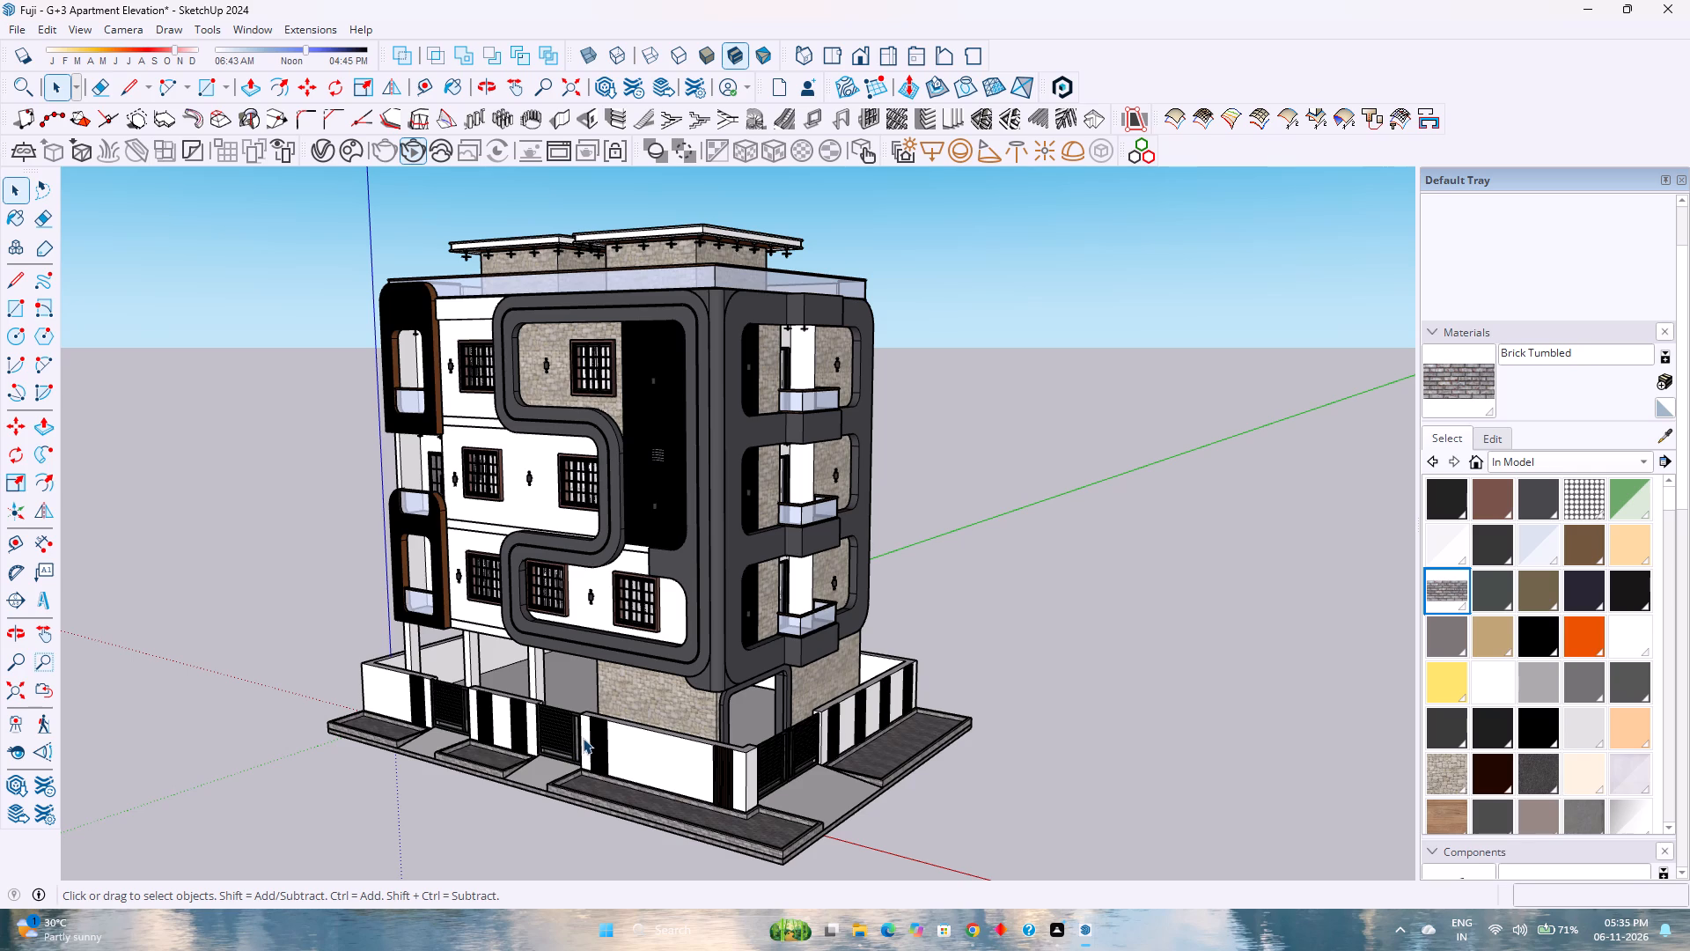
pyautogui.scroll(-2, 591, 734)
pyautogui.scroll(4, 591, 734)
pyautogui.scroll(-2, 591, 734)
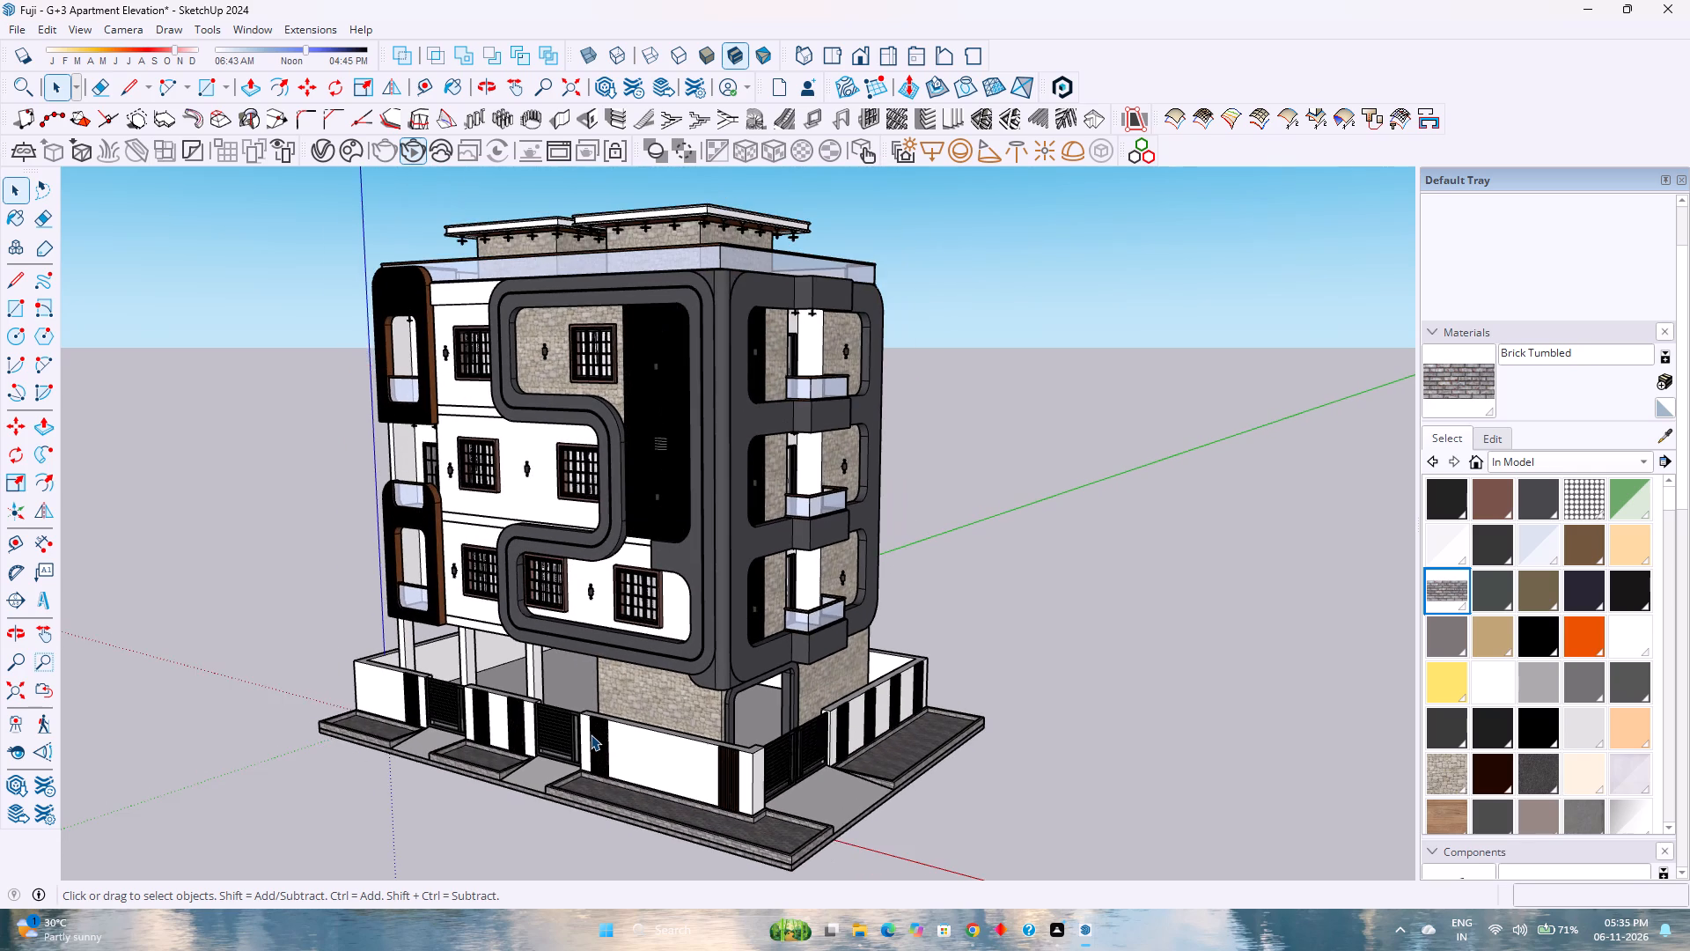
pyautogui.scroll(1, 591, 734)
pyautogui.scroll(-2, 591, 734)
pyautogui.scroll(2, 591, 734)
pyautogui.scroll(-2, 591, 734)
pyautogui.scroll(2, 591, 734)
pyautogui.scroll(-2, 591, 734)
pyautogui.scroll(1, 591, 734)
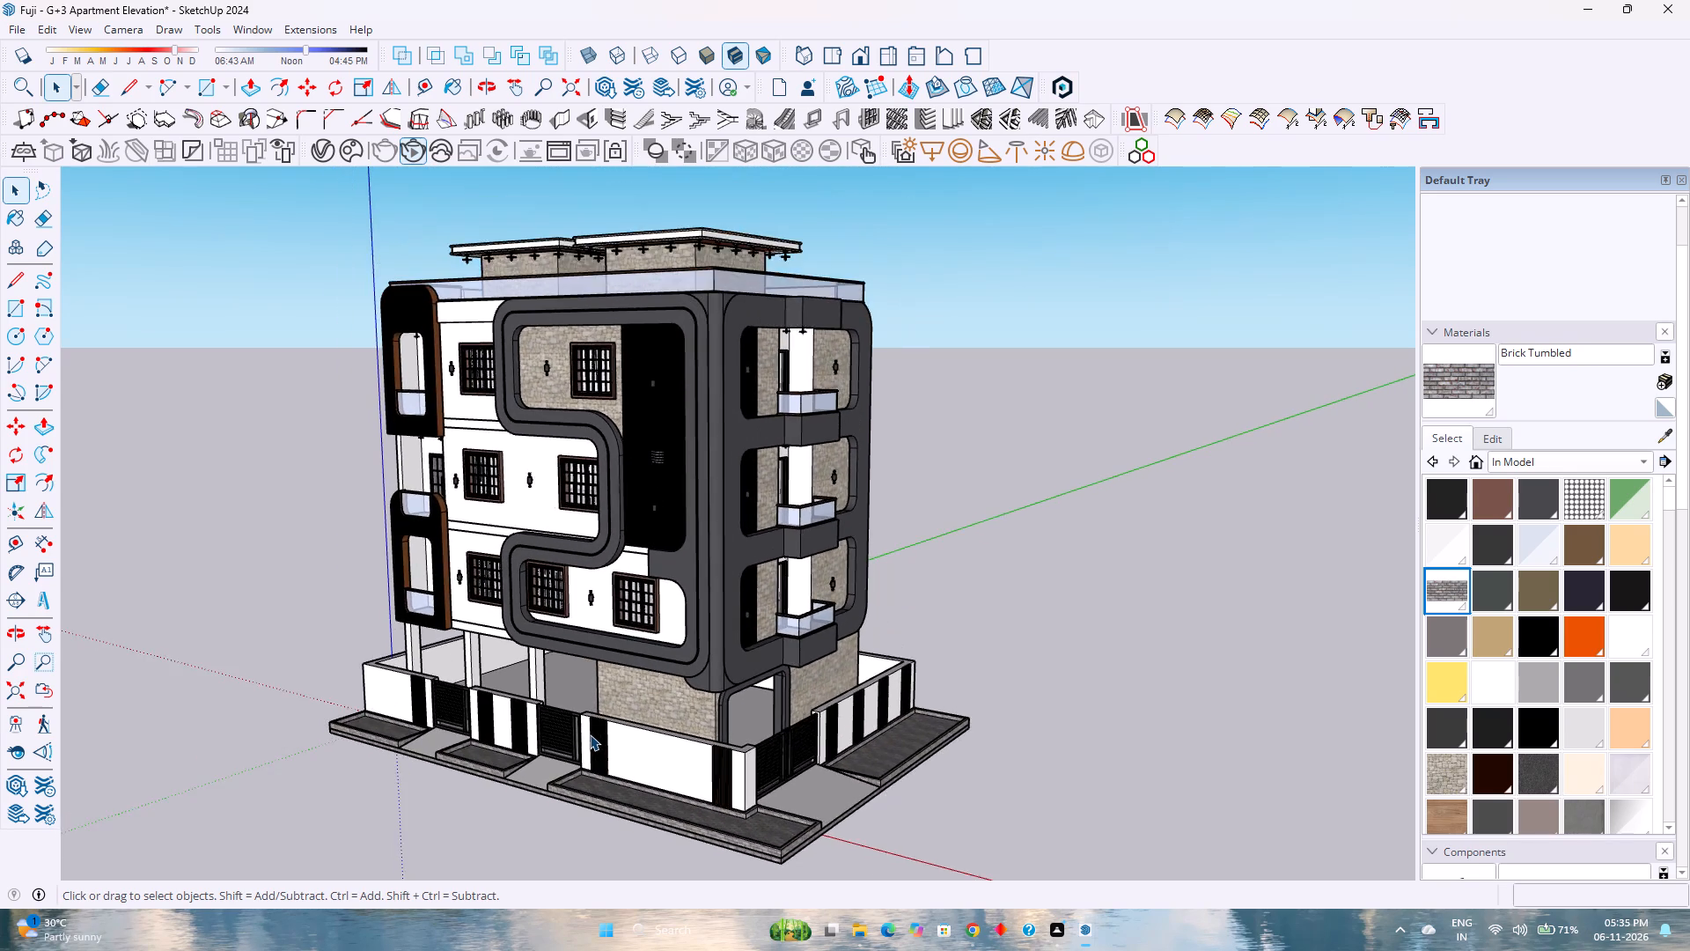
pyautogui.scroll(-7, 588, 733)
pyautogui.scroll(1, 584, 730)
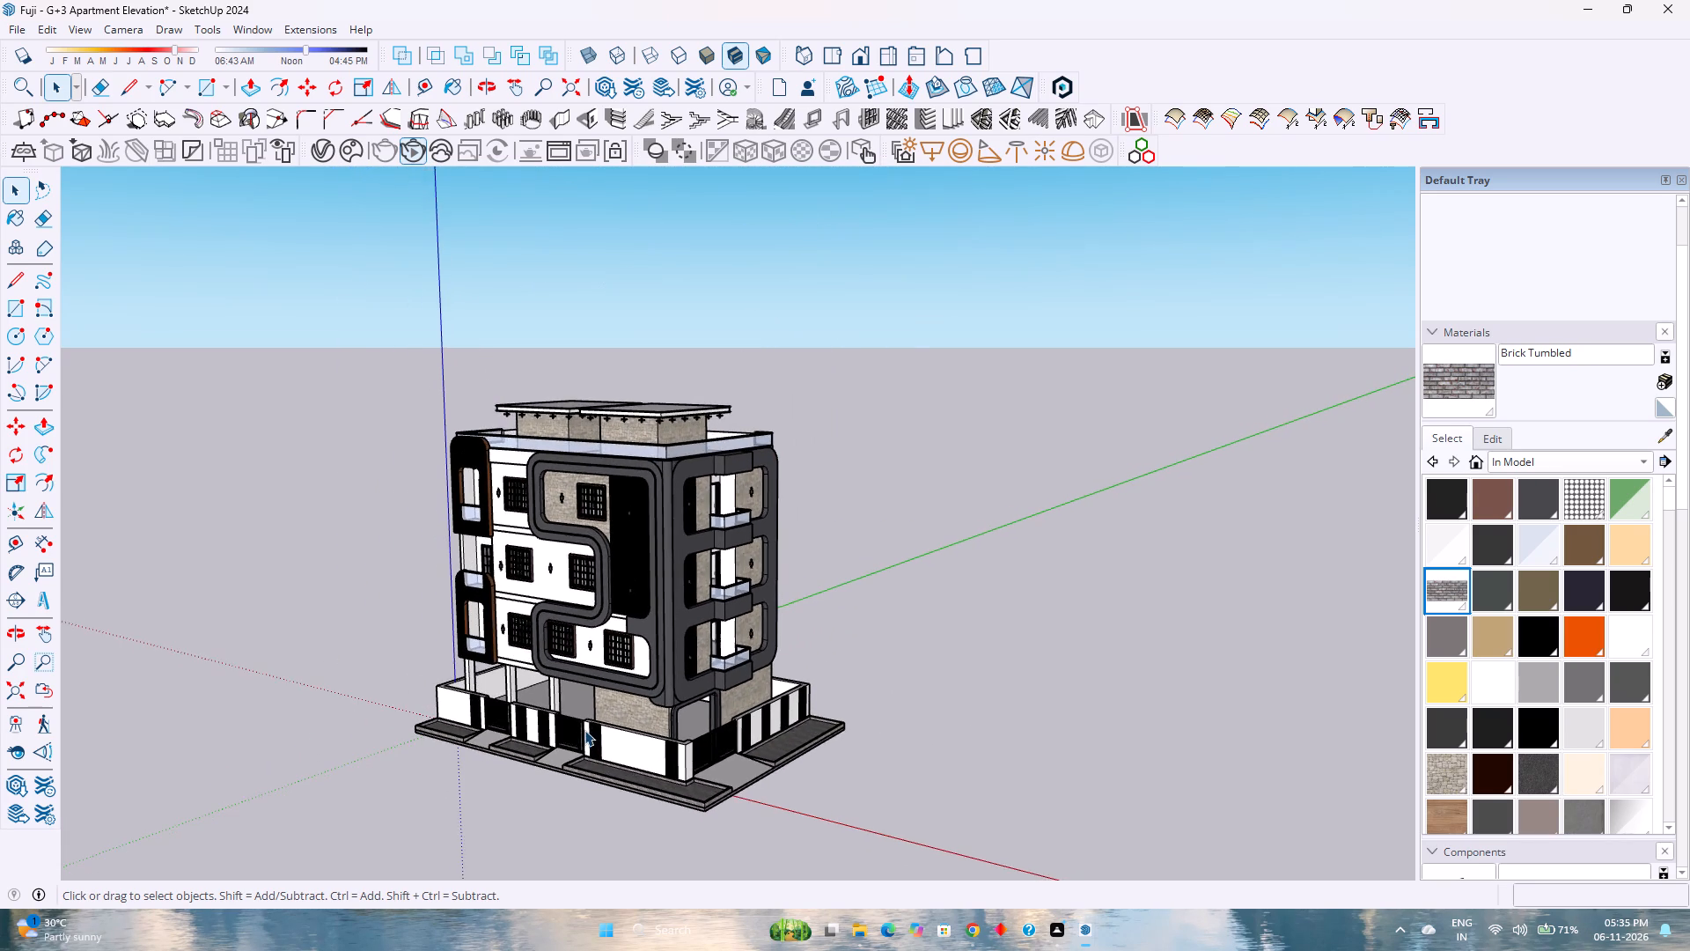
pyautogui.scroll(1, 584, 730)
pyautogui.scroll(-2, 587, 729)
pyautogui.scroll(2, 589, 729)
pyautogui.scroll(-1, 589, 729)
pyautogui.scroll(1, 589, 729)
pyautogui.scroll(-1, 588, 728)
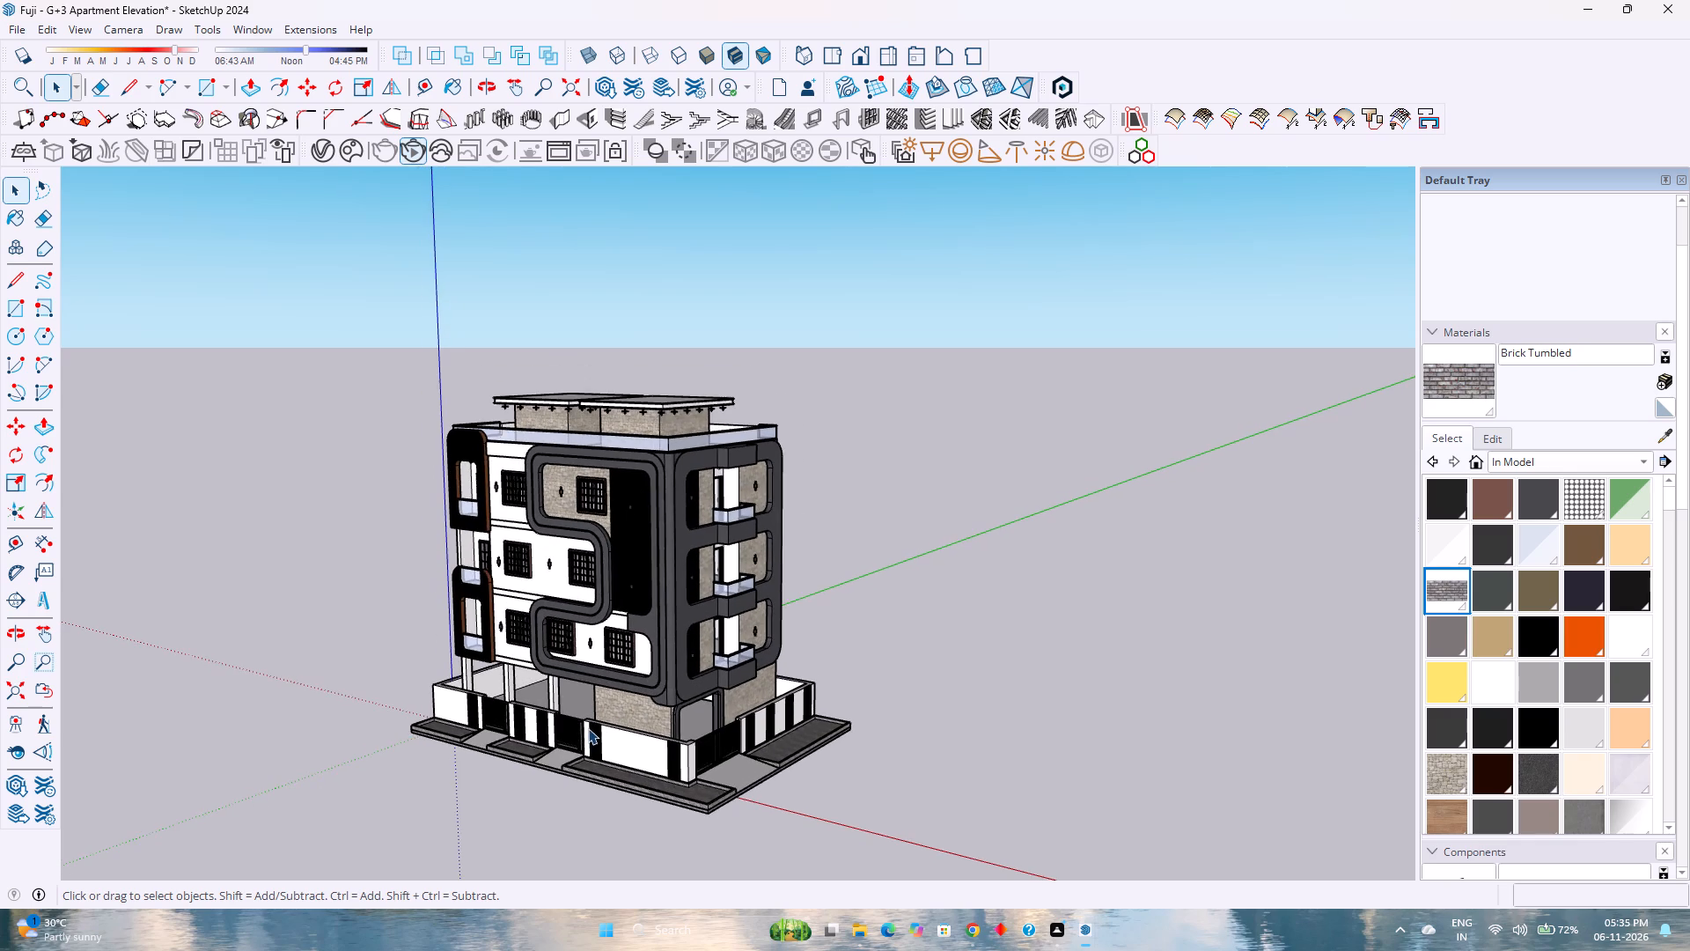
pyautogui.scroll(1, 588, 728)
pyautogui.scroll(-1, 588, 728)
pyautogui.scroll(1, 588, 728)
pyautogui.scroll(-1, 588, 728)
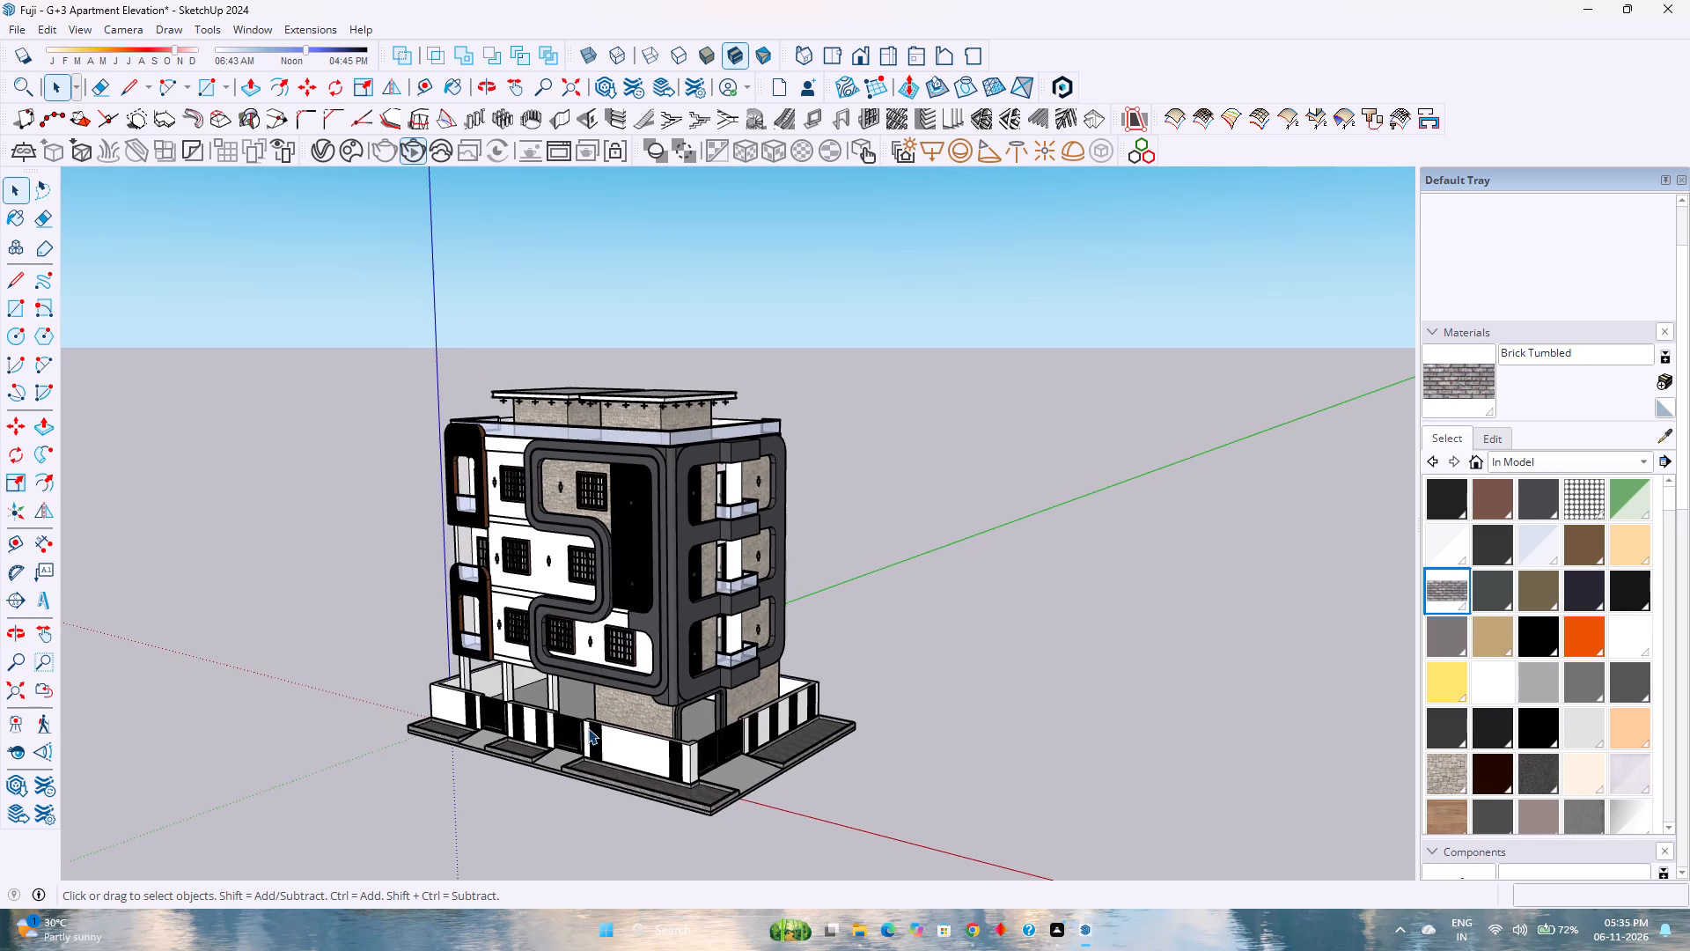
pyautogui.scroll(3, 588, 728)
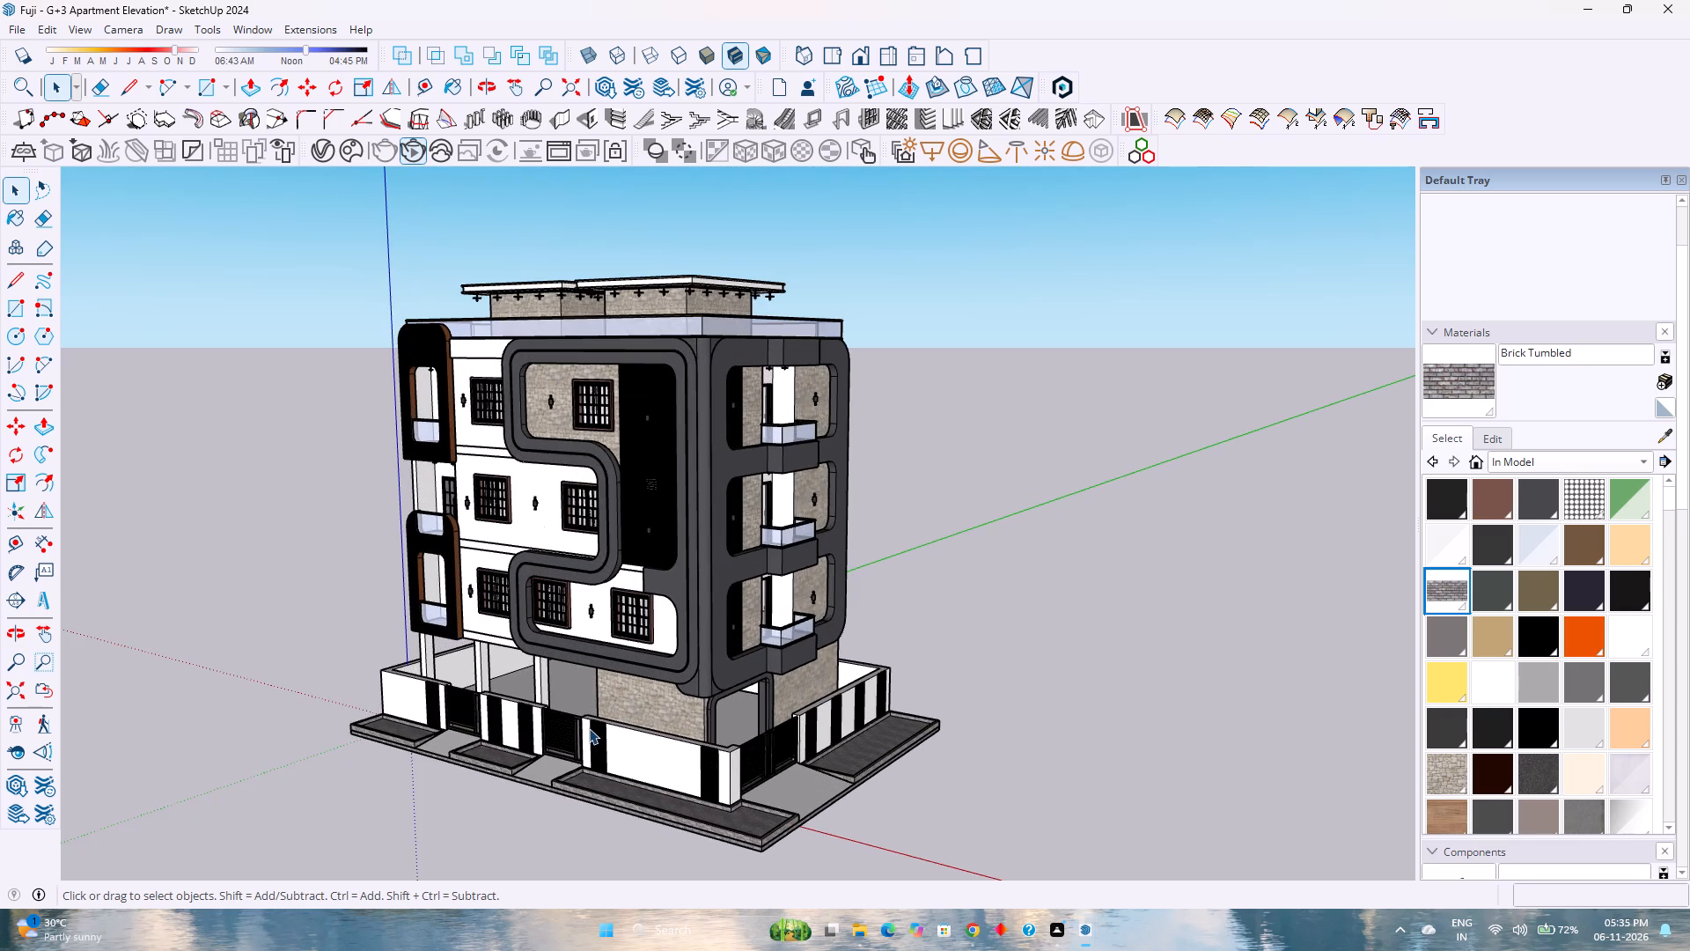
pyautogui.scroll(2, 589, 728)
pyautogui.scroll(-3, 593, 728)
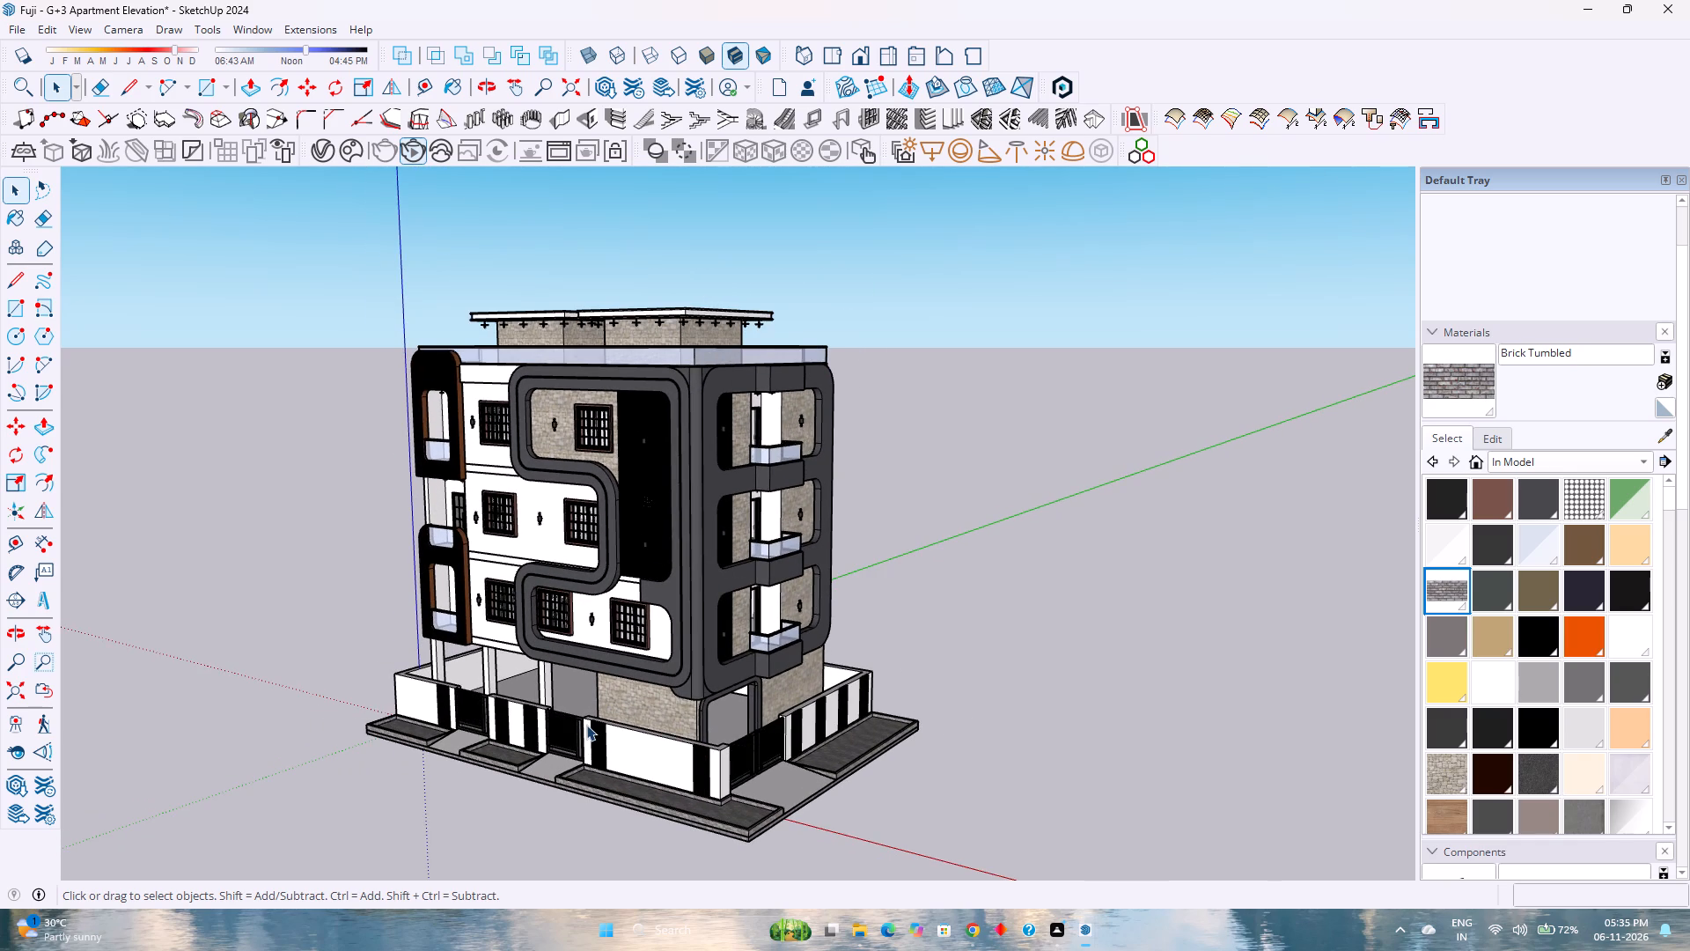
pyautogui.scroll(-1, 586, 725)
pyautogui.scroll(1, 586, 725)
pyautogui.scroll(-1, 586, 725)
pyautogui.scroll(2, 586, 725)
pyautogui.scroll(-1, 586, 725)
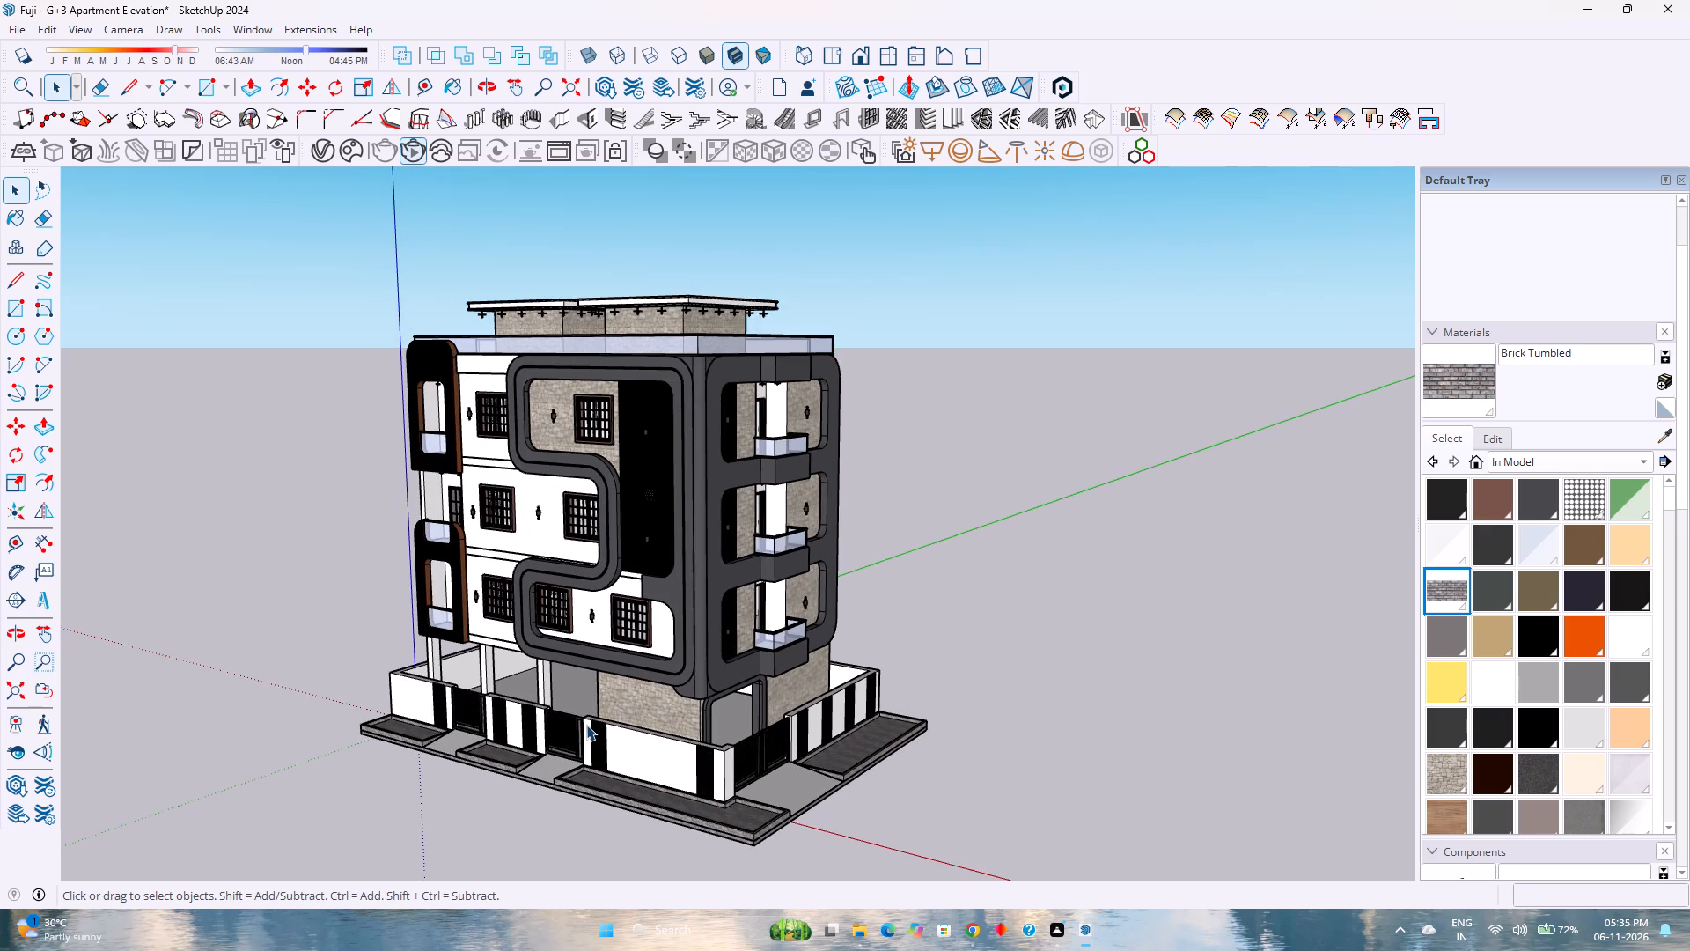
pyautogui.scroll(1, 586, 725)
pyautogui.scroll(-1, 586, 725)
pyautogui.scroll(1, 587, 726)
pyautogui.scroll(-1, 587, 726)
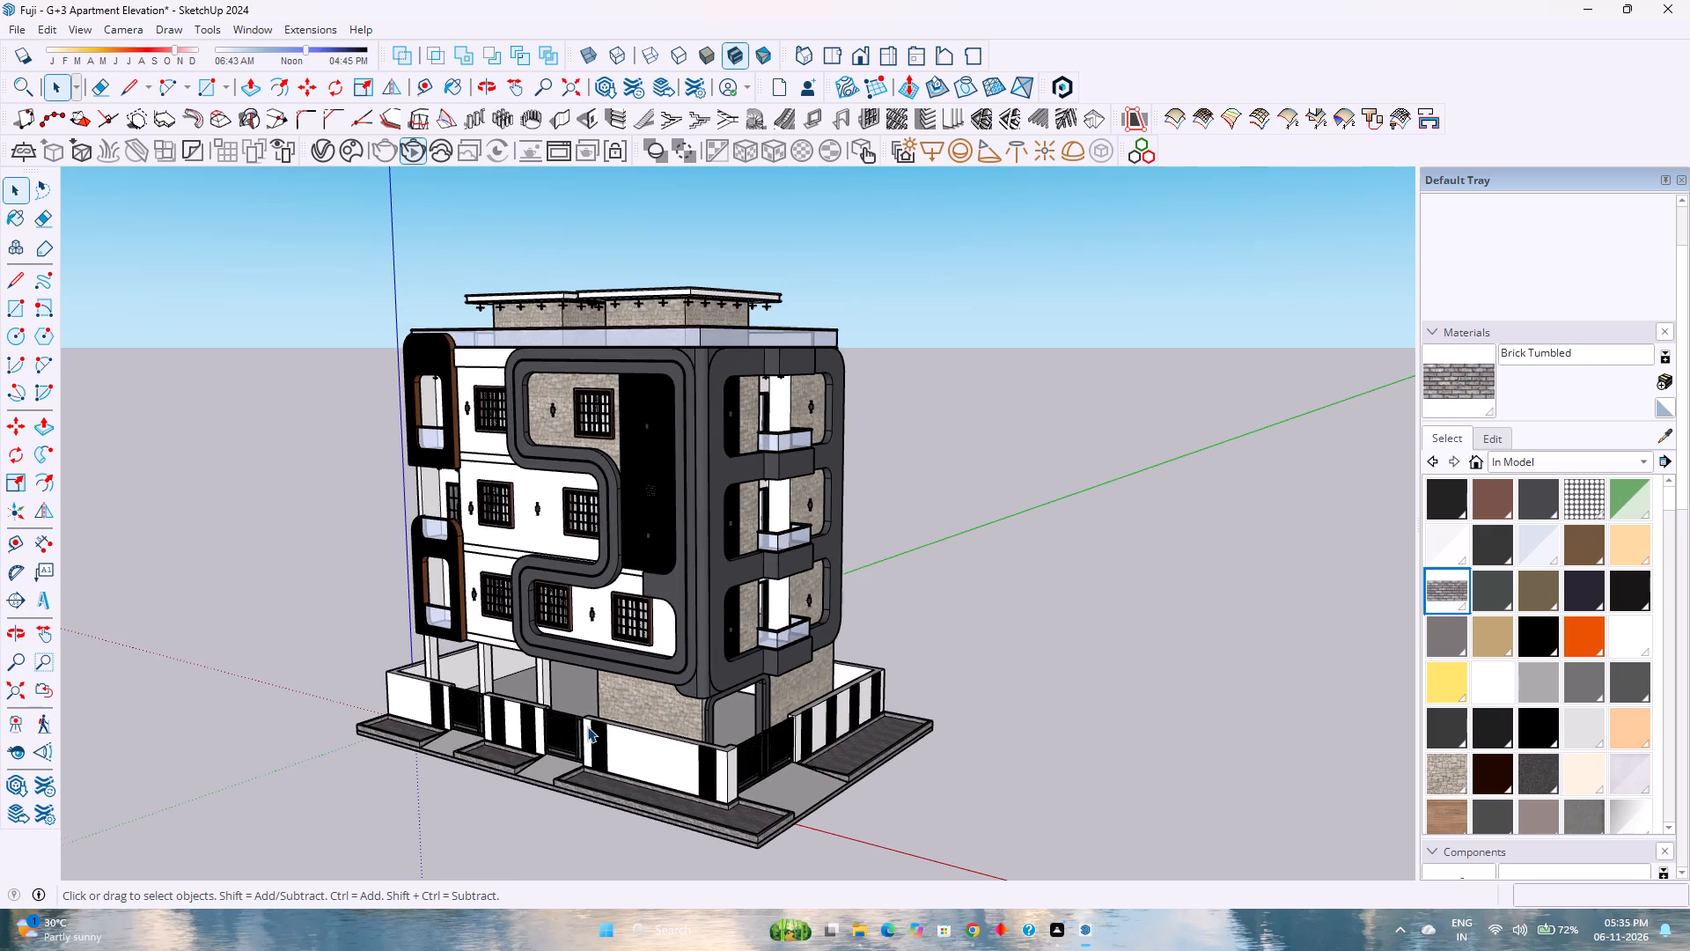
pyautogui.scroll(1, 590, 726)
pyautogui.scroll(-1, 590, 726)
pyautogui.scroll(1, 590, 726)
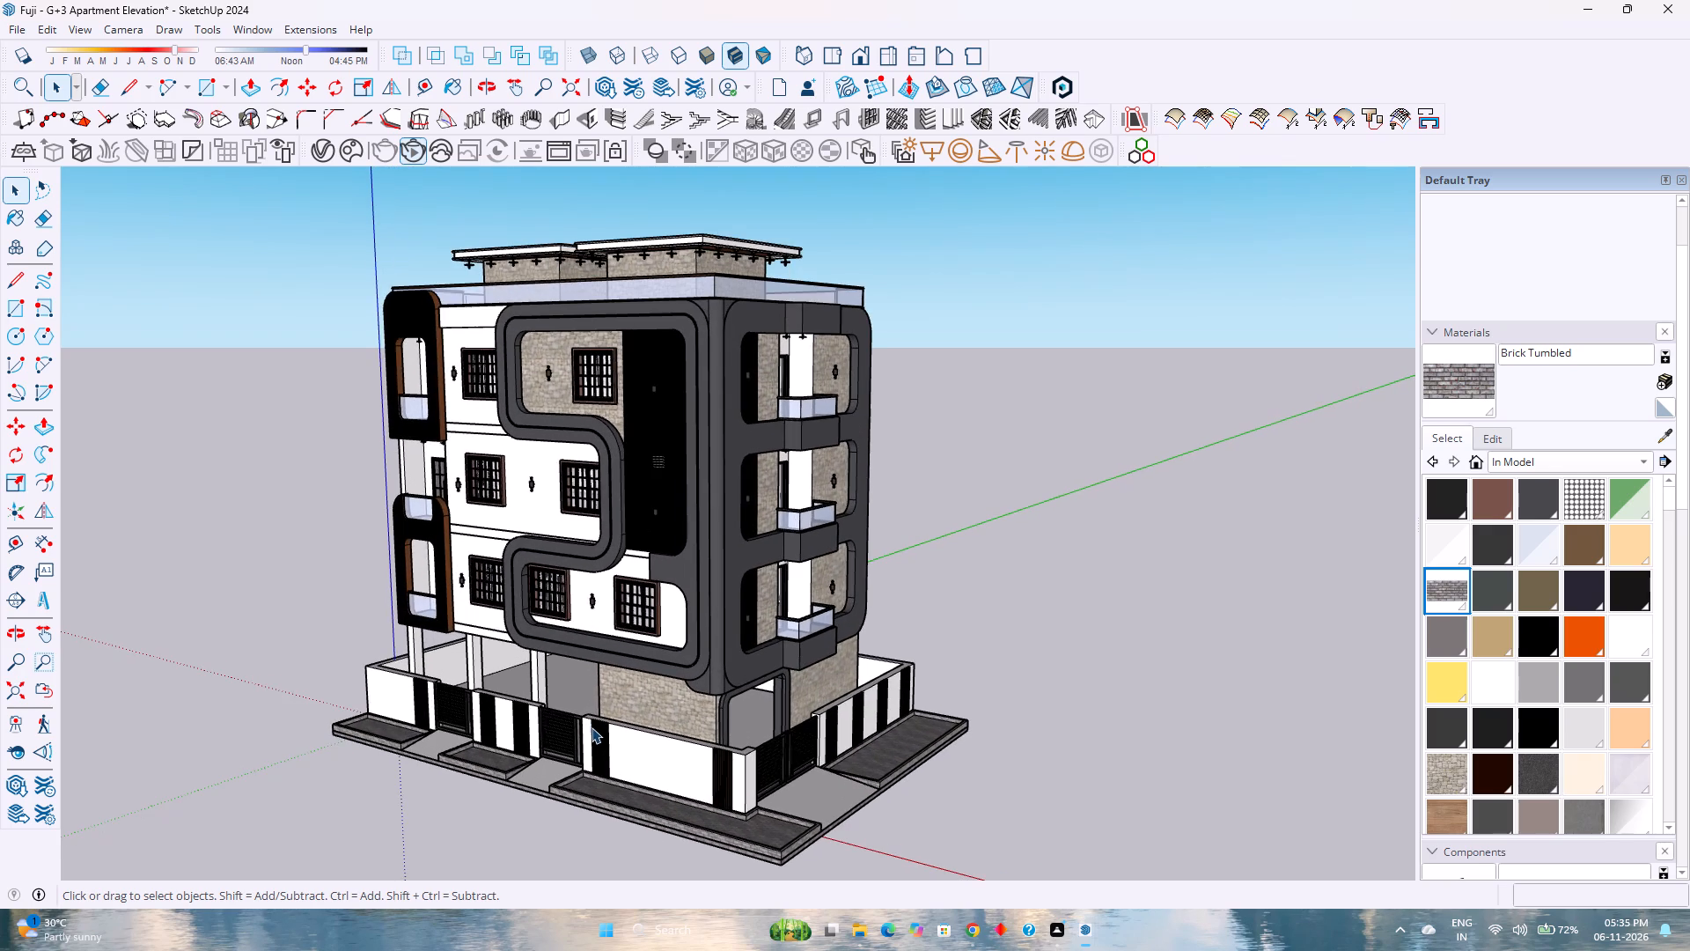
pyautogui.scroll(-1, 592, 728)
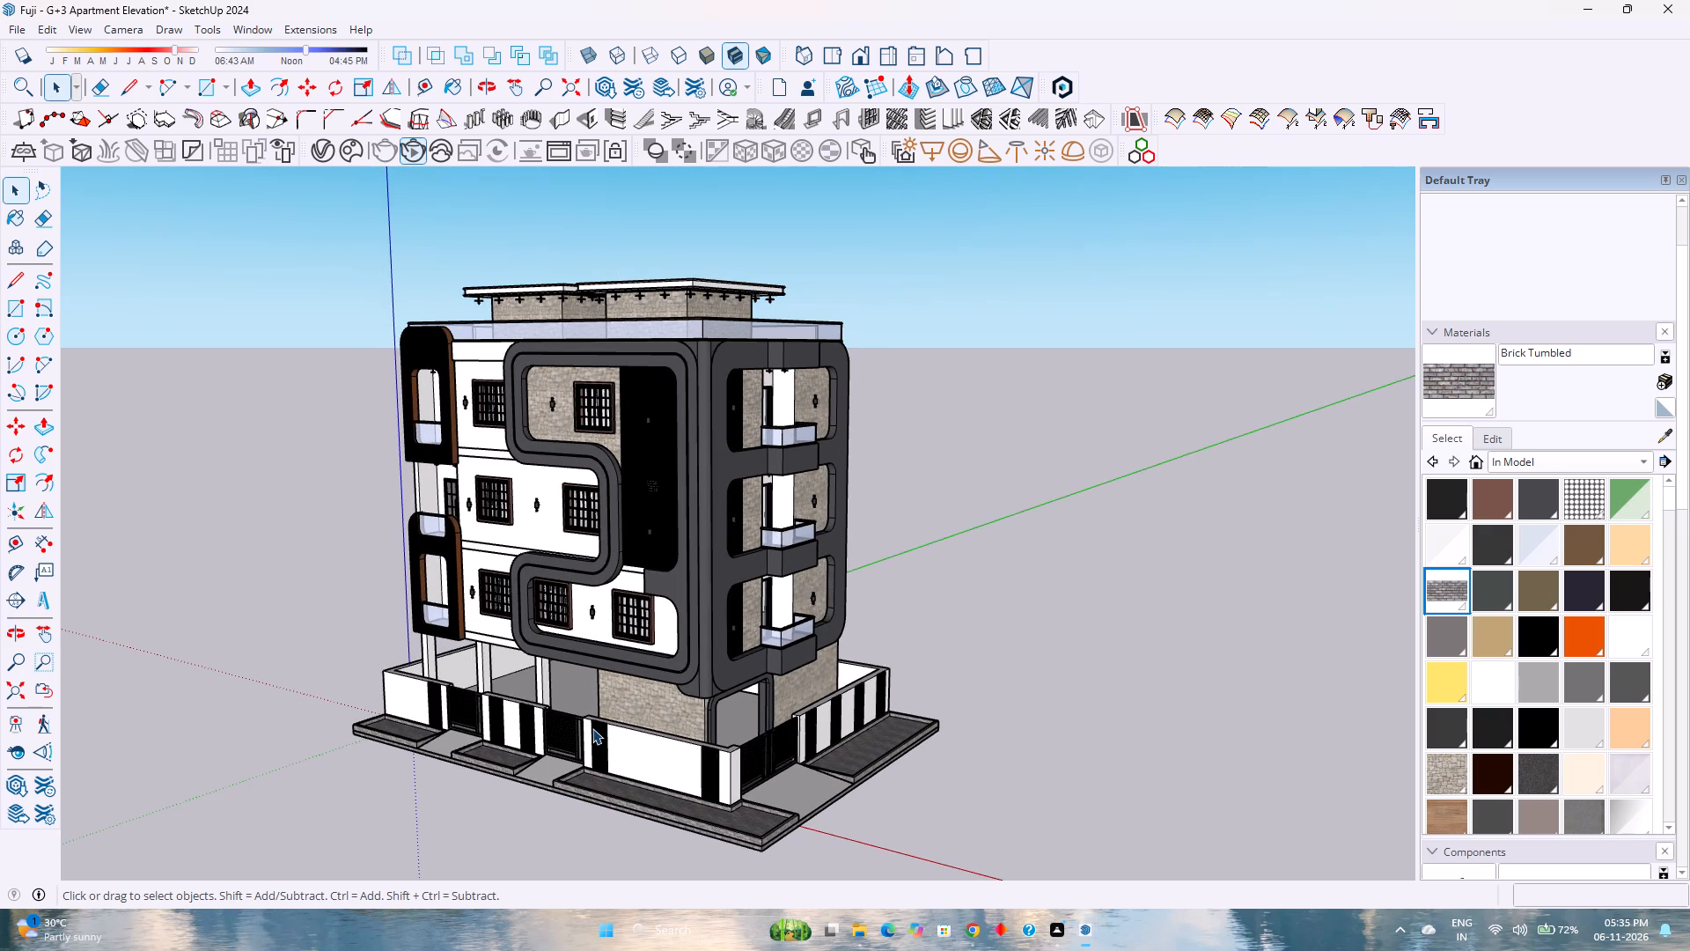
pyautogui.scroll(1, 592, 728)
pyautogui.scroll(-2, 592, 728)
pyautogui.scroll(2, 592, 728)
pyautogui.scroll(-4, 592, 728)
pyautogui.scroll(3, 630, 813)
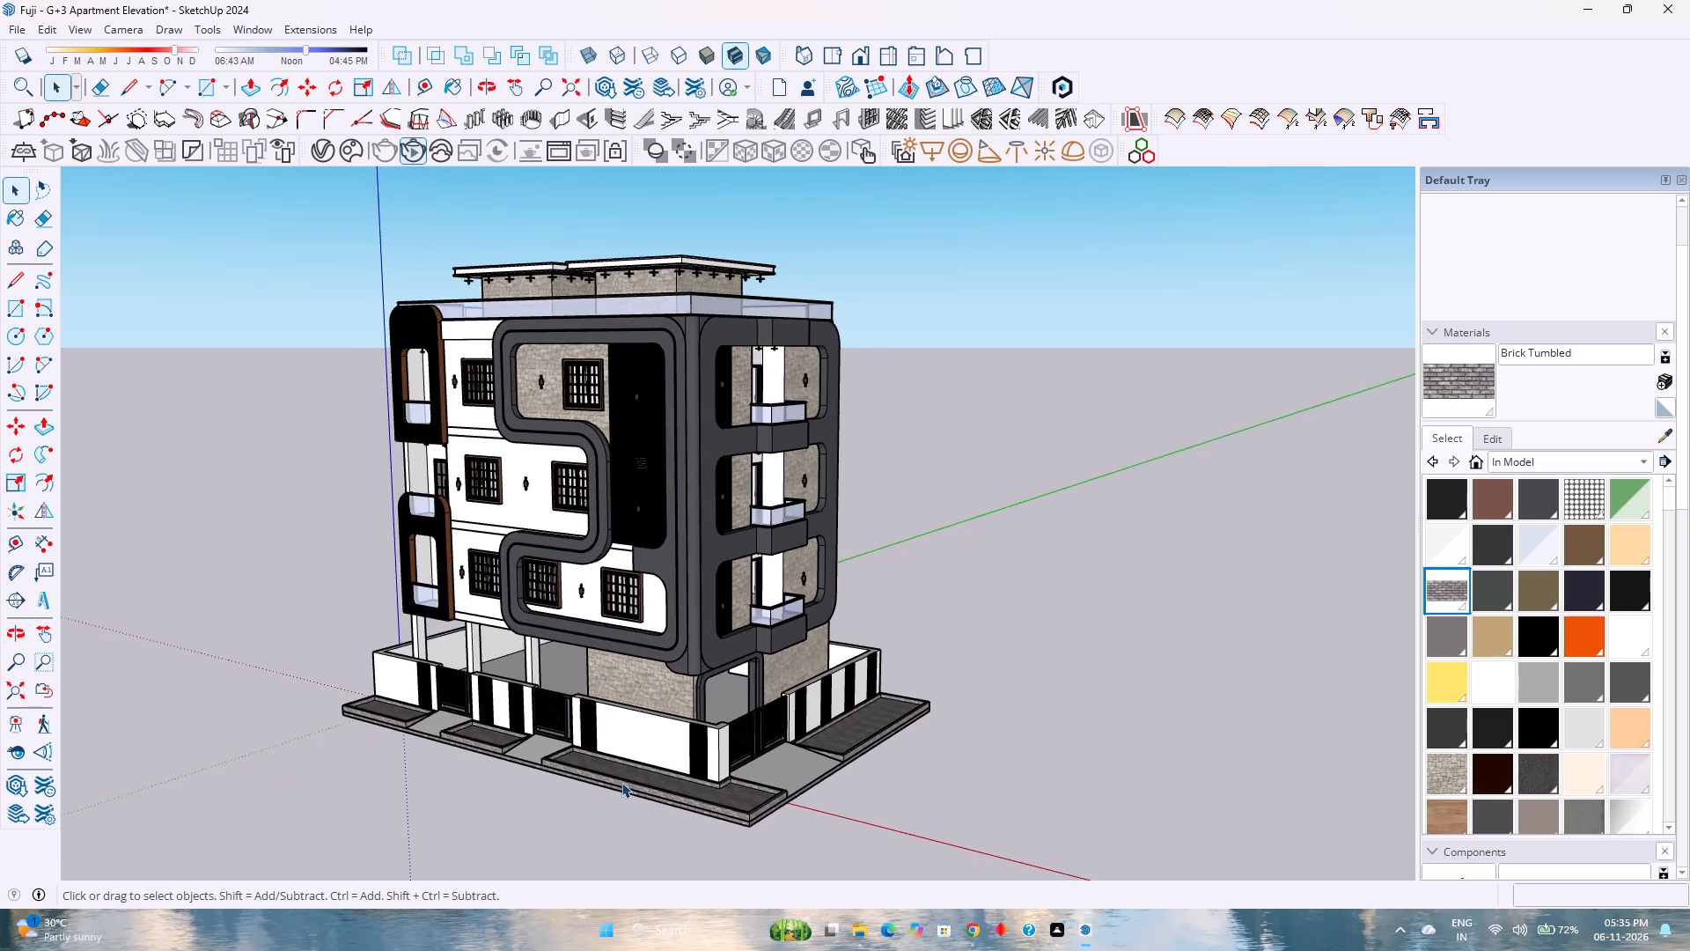
# Examine the building's front corner from a lower angle, checking the parking columns, compound wall, curved frame and side balconies.
pyautogui.moveTo(619, 781); pyautogui.dragTo(617, 733, button='middle')
pyautogui.scroll(-3, 618, 733)
pyautogui.scroll(3, 503, 676)
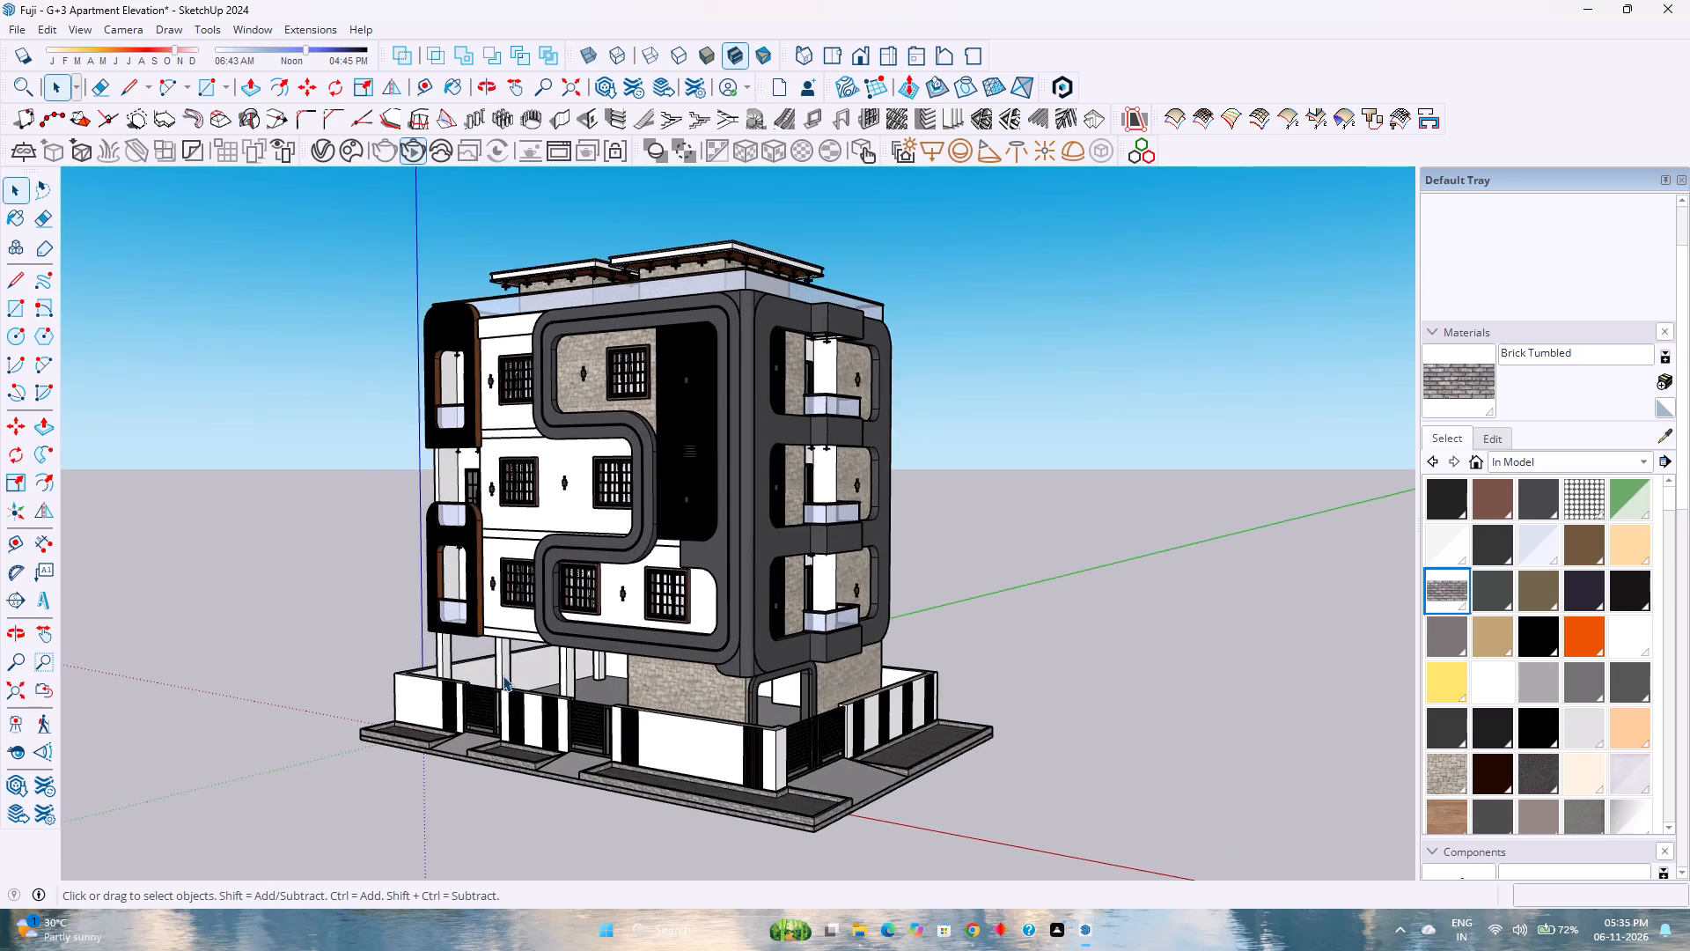
pyautogui.scroll(3, 504, 675)
pyautogui.scroll(-3, 504, 675)
pyautogui.scroll(2, 504, 675)
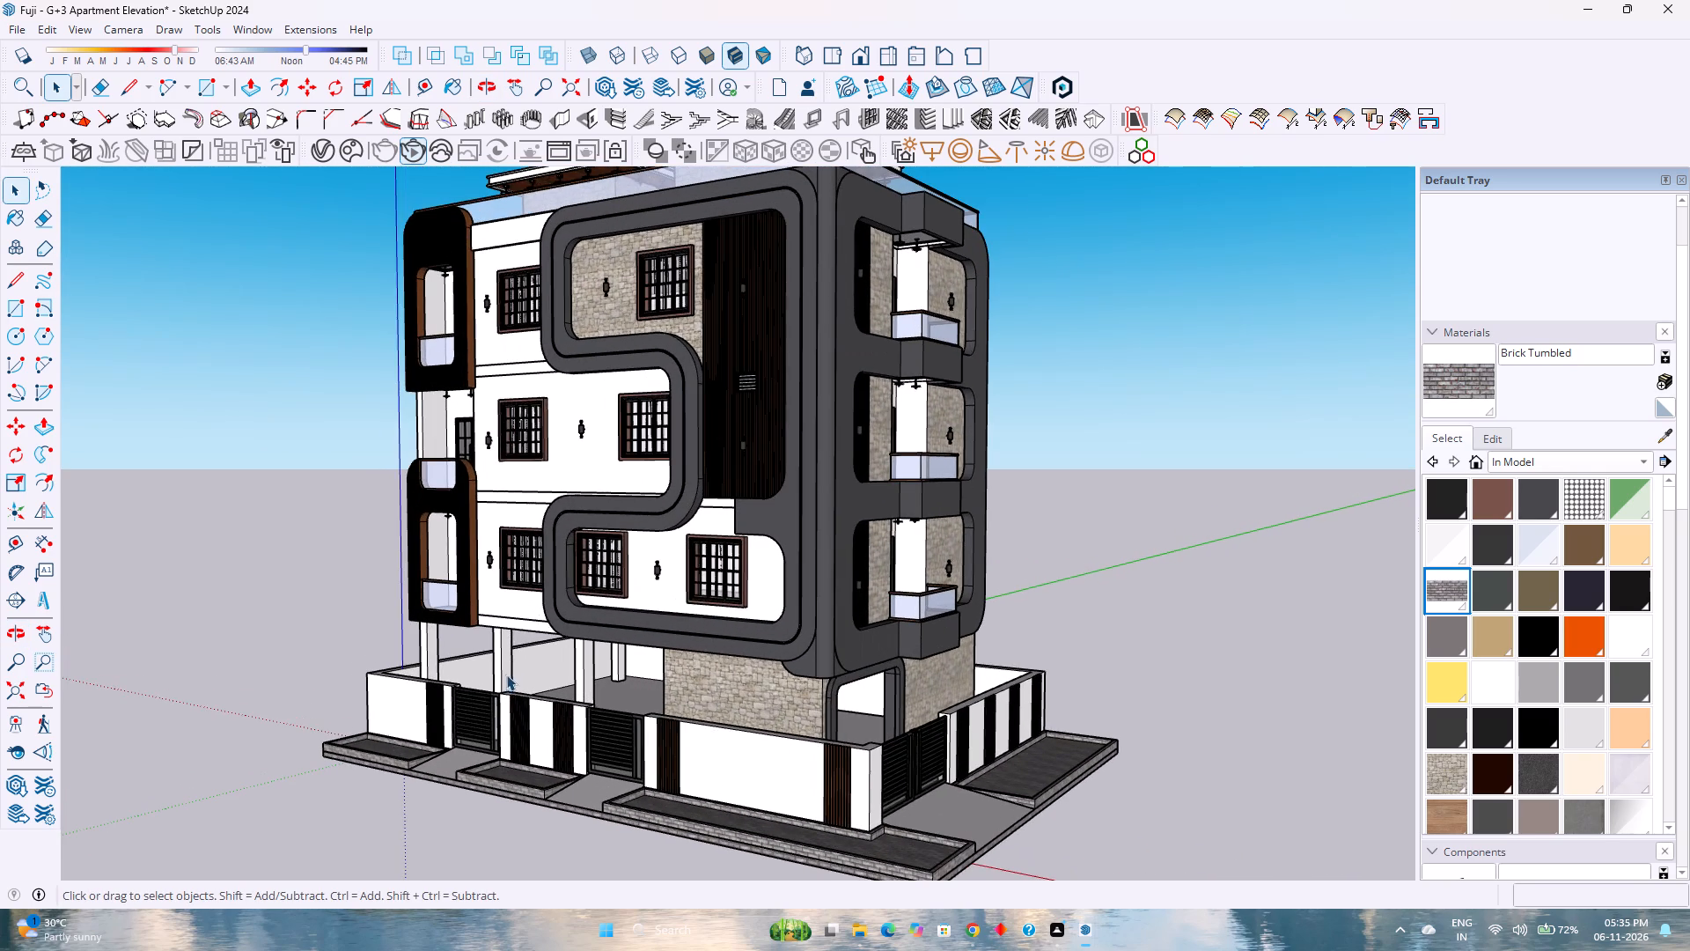
pyautogui.scroll(-1, 514, 674)
pyautogui.scroll(3, 514, 674)
pyautogui.scroll(-6, 514, 674)
pyautogui.scroll(2, 514, 675)
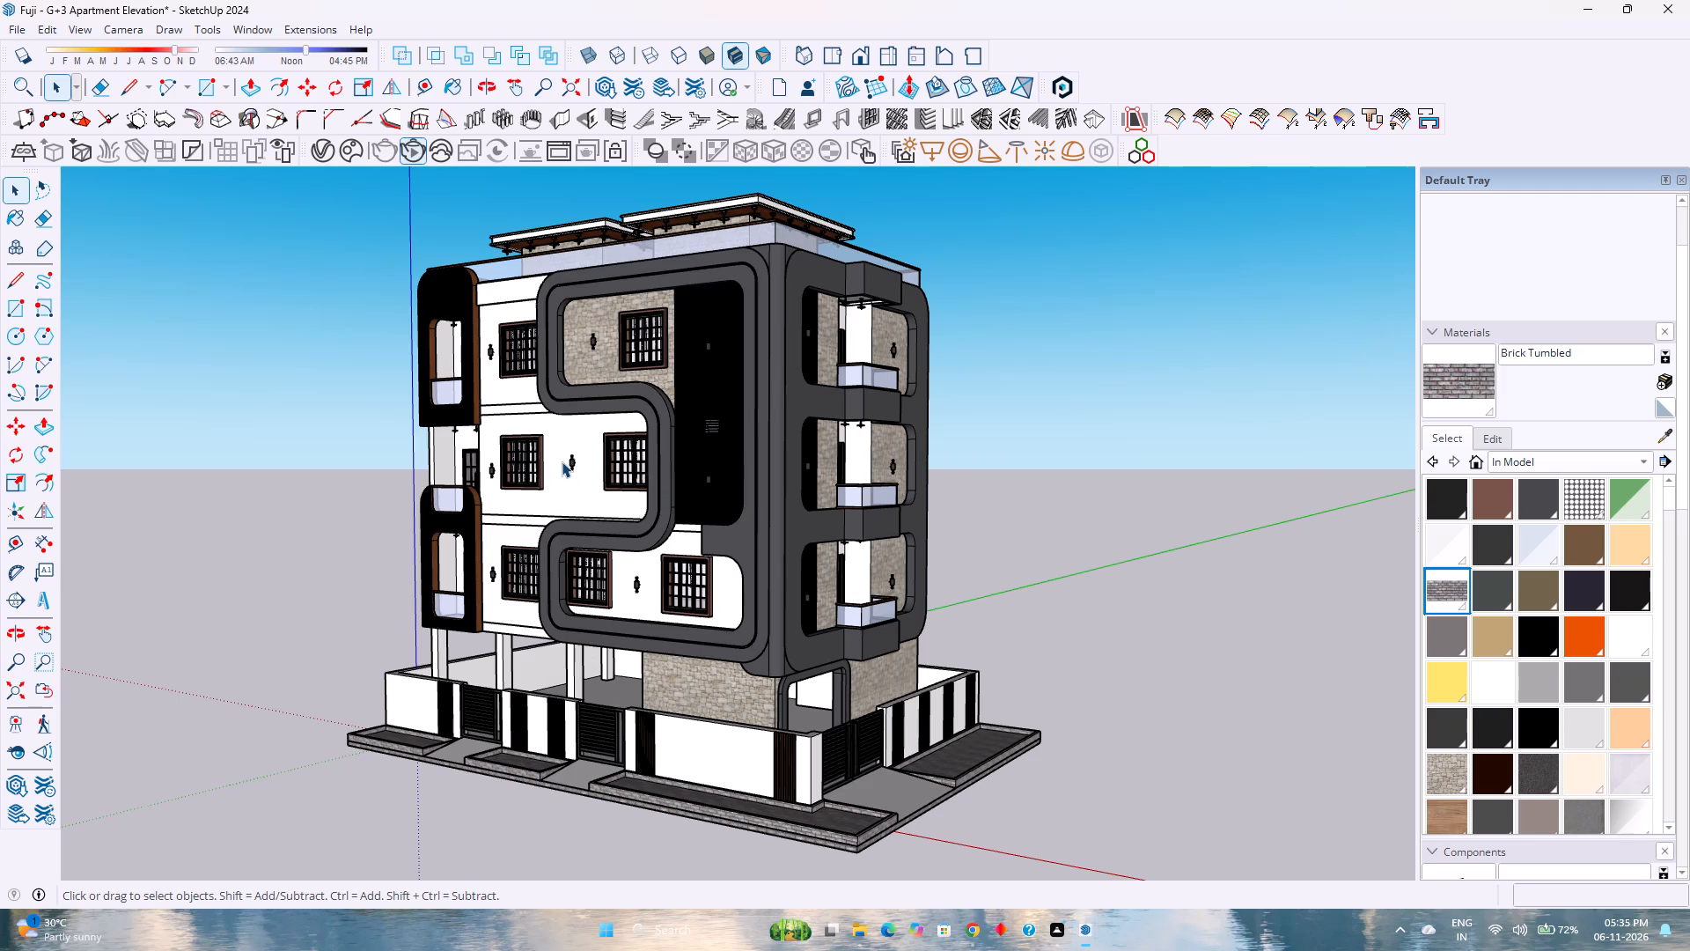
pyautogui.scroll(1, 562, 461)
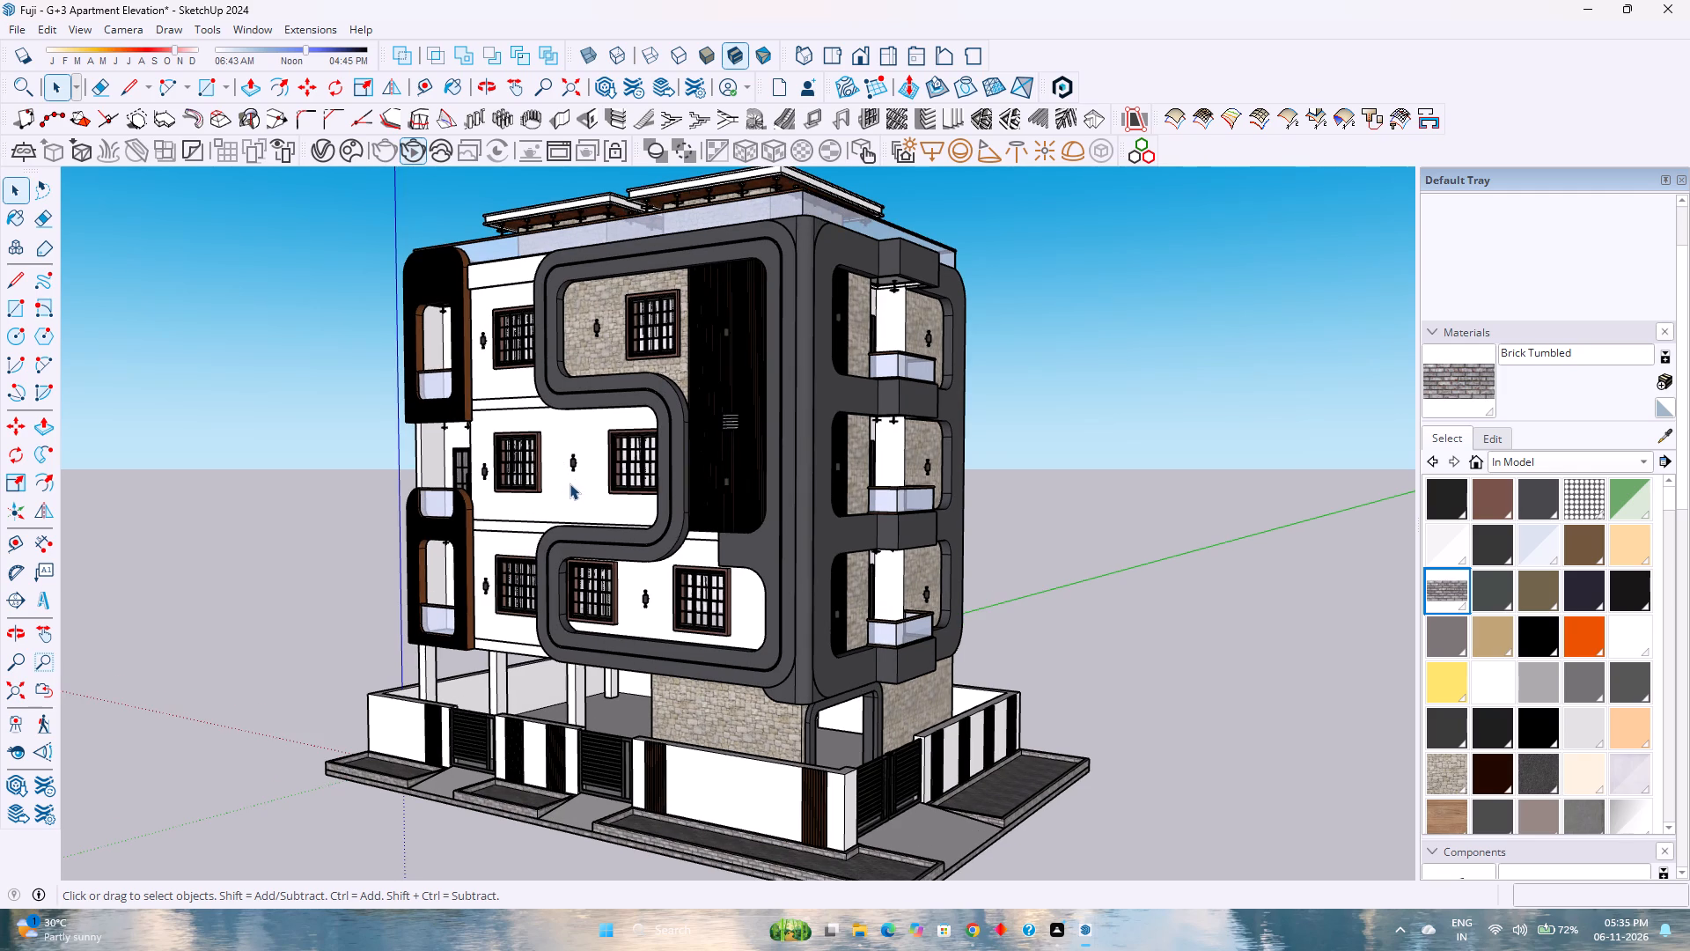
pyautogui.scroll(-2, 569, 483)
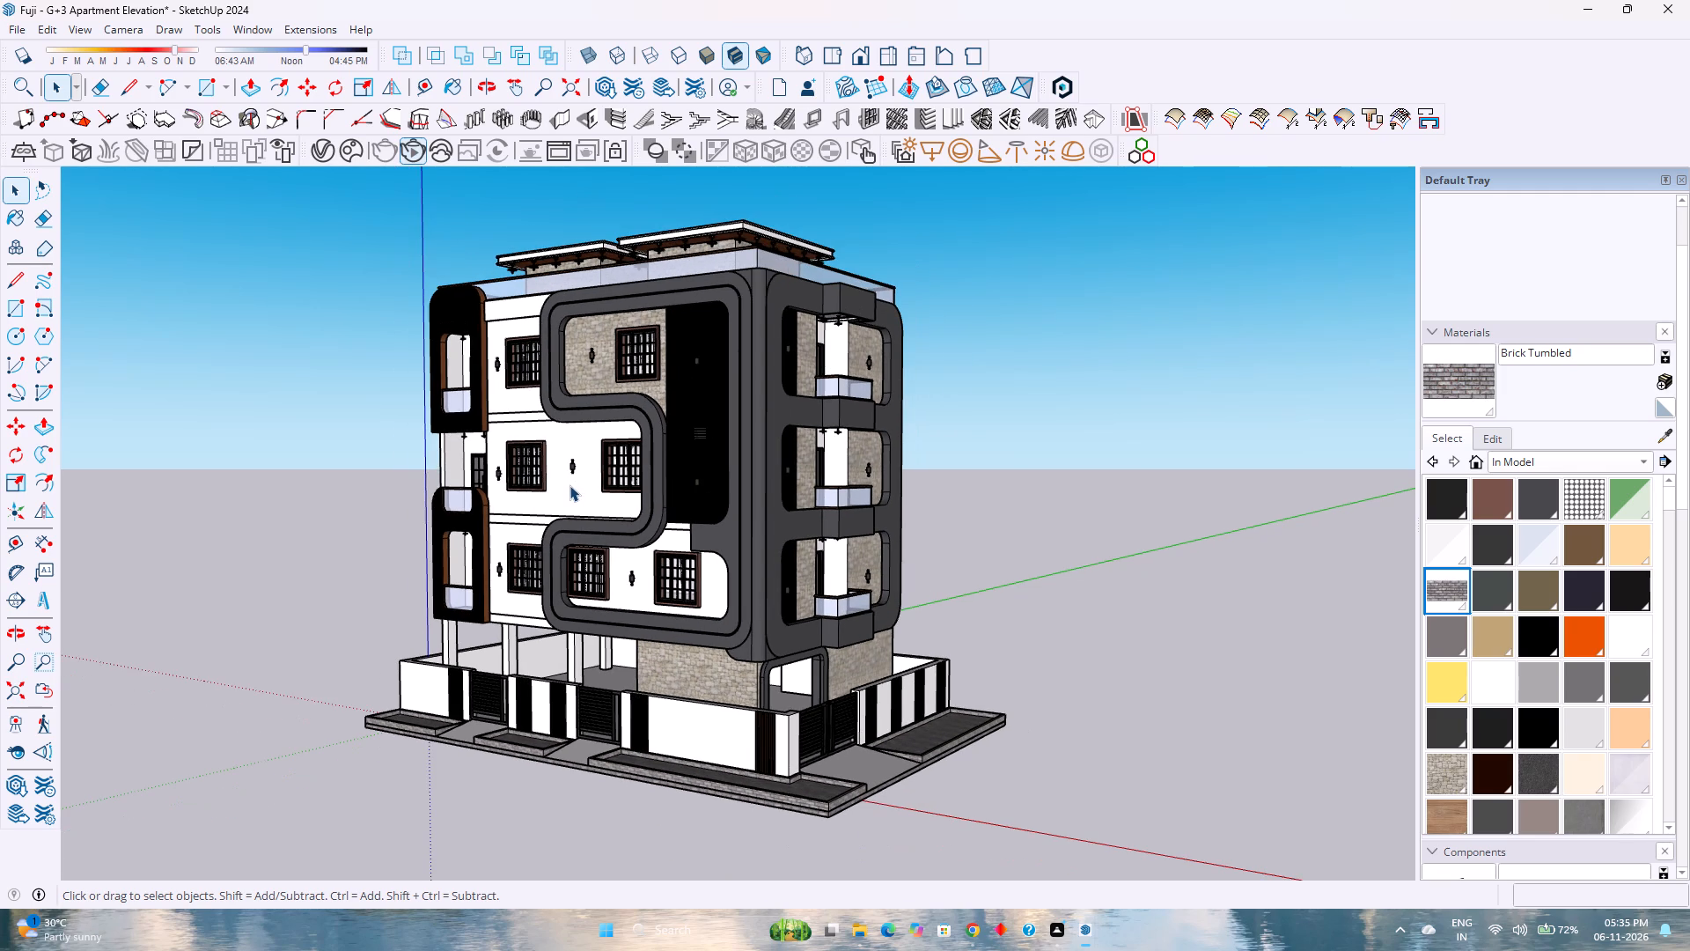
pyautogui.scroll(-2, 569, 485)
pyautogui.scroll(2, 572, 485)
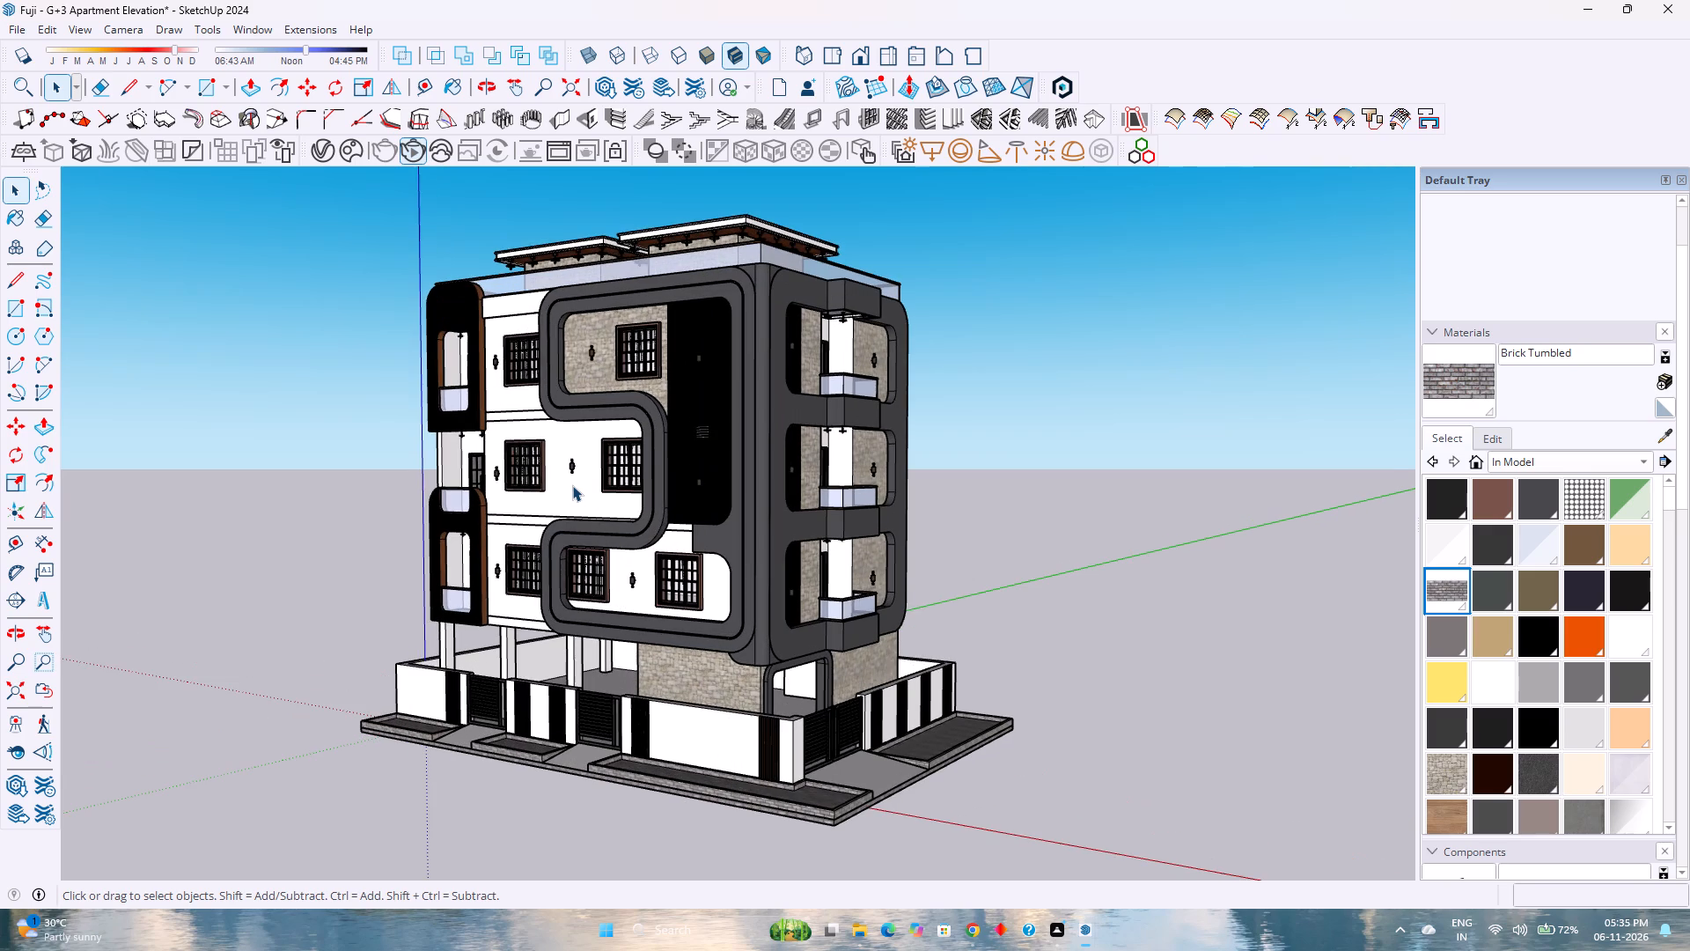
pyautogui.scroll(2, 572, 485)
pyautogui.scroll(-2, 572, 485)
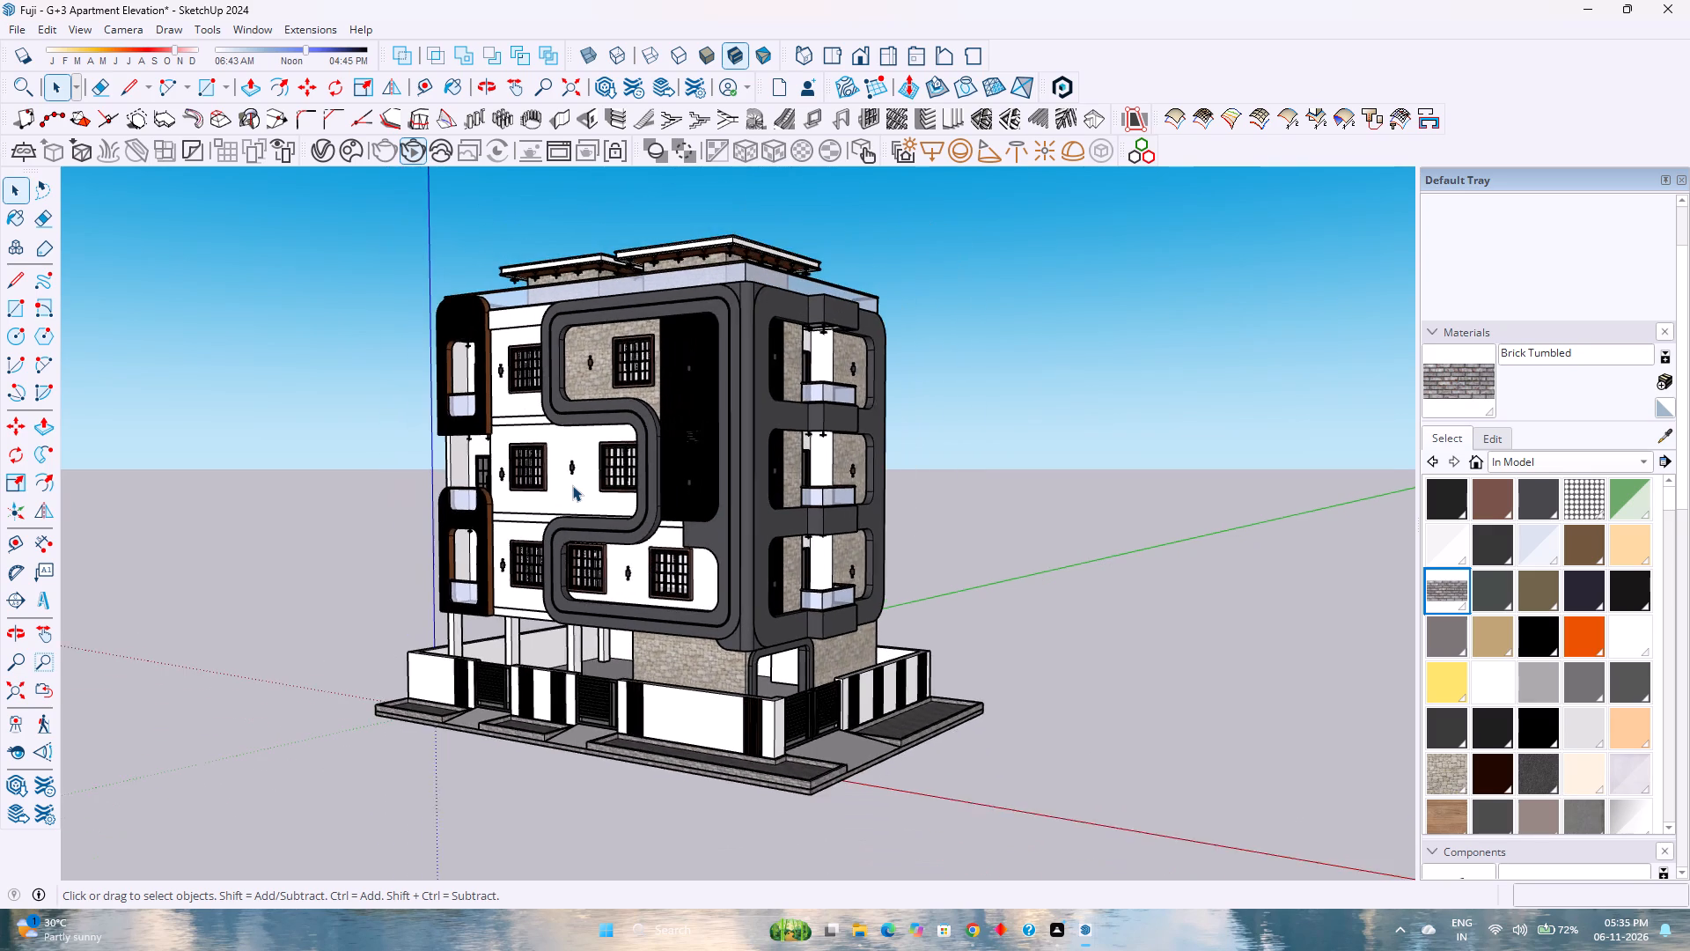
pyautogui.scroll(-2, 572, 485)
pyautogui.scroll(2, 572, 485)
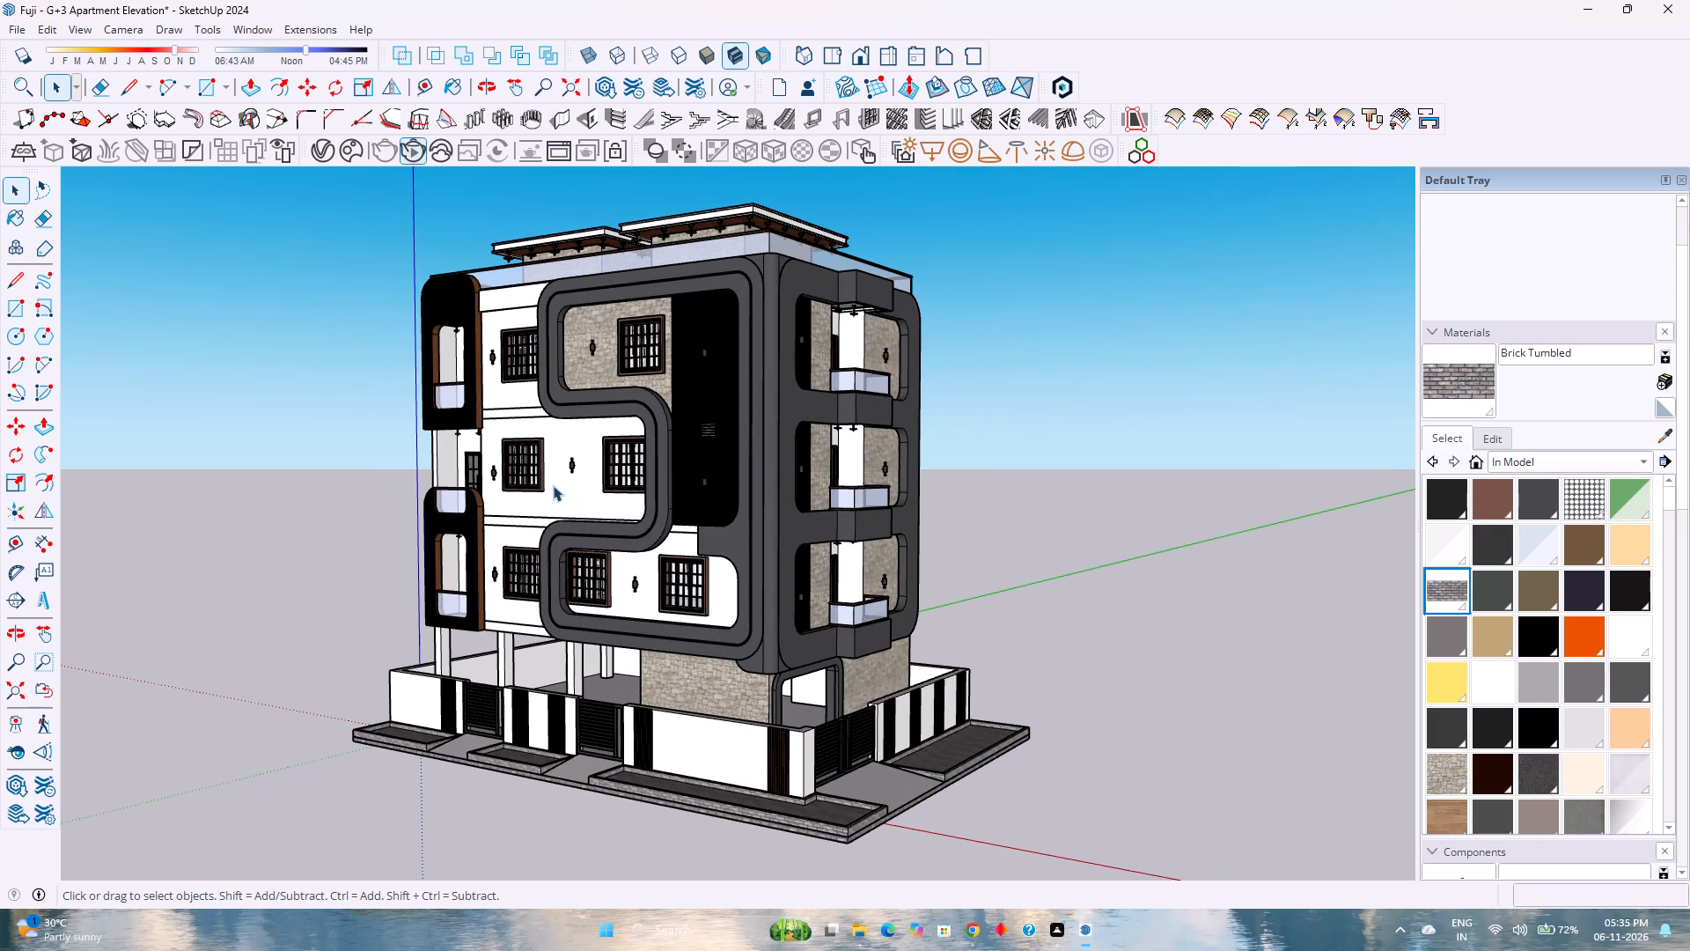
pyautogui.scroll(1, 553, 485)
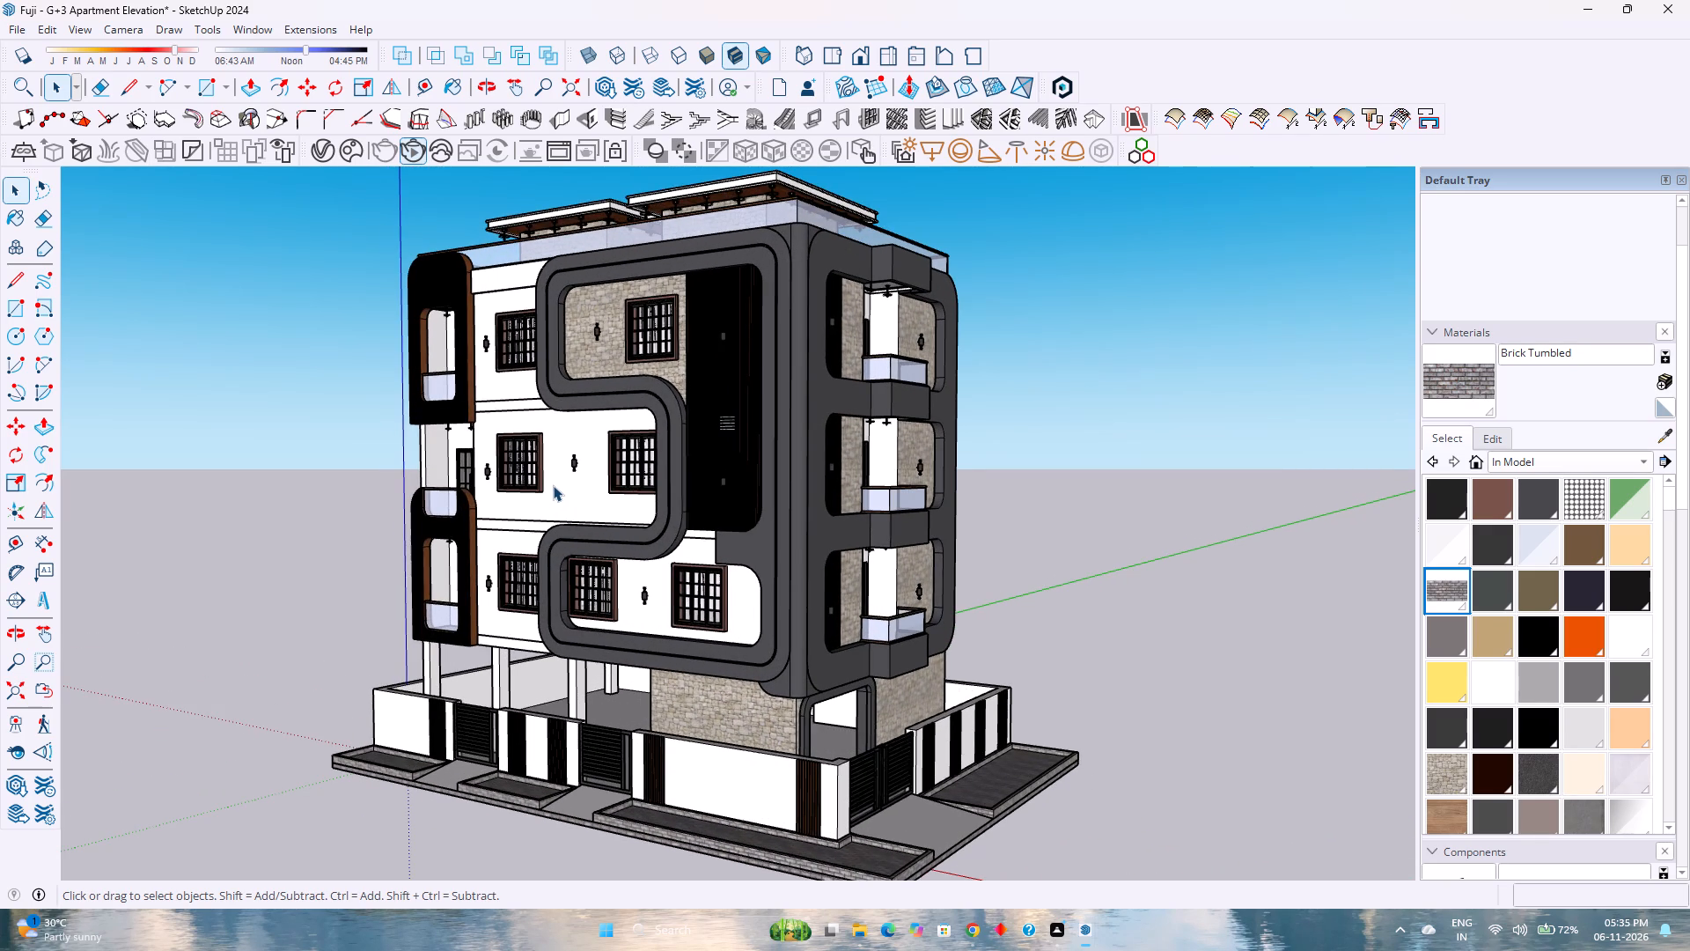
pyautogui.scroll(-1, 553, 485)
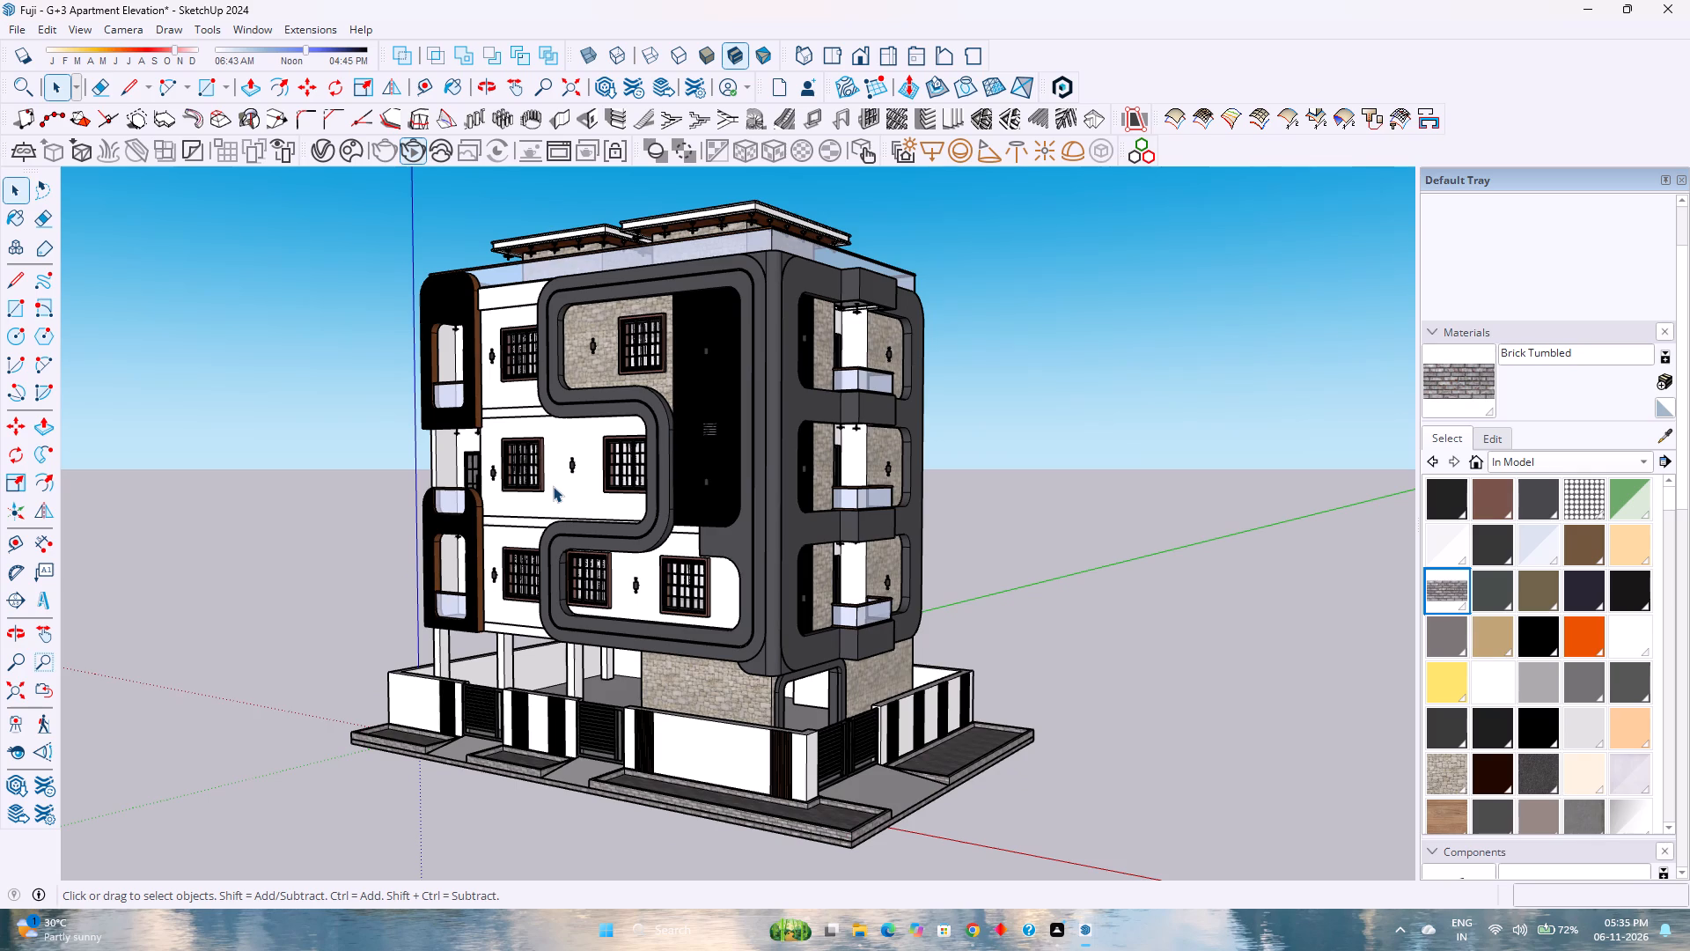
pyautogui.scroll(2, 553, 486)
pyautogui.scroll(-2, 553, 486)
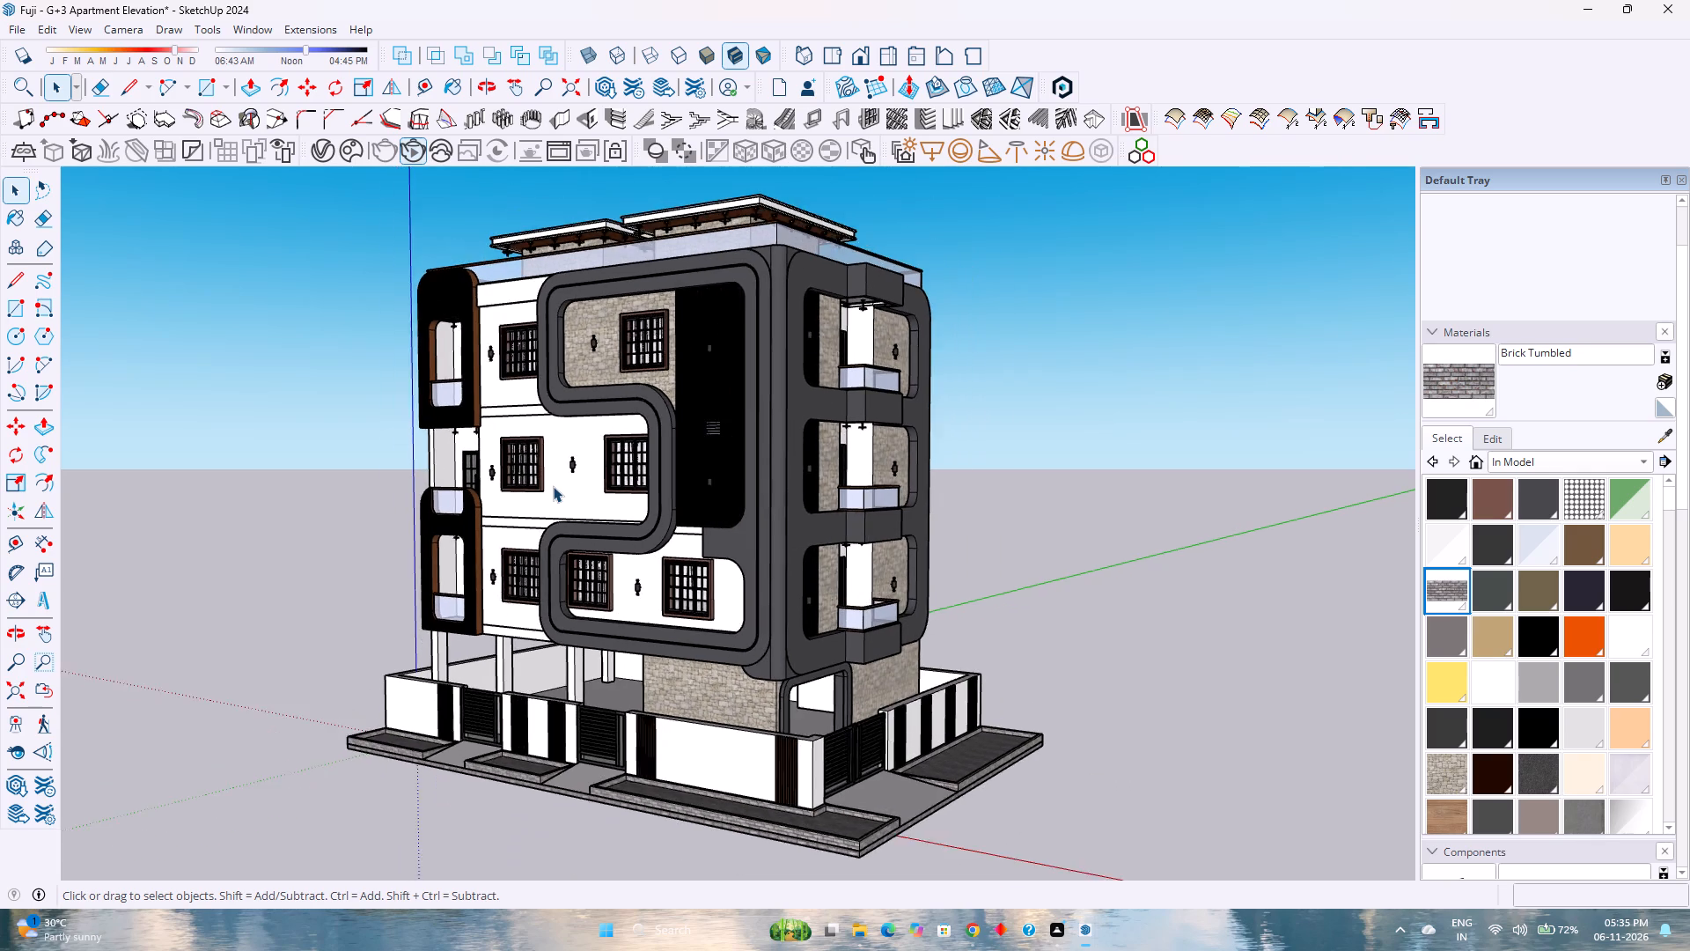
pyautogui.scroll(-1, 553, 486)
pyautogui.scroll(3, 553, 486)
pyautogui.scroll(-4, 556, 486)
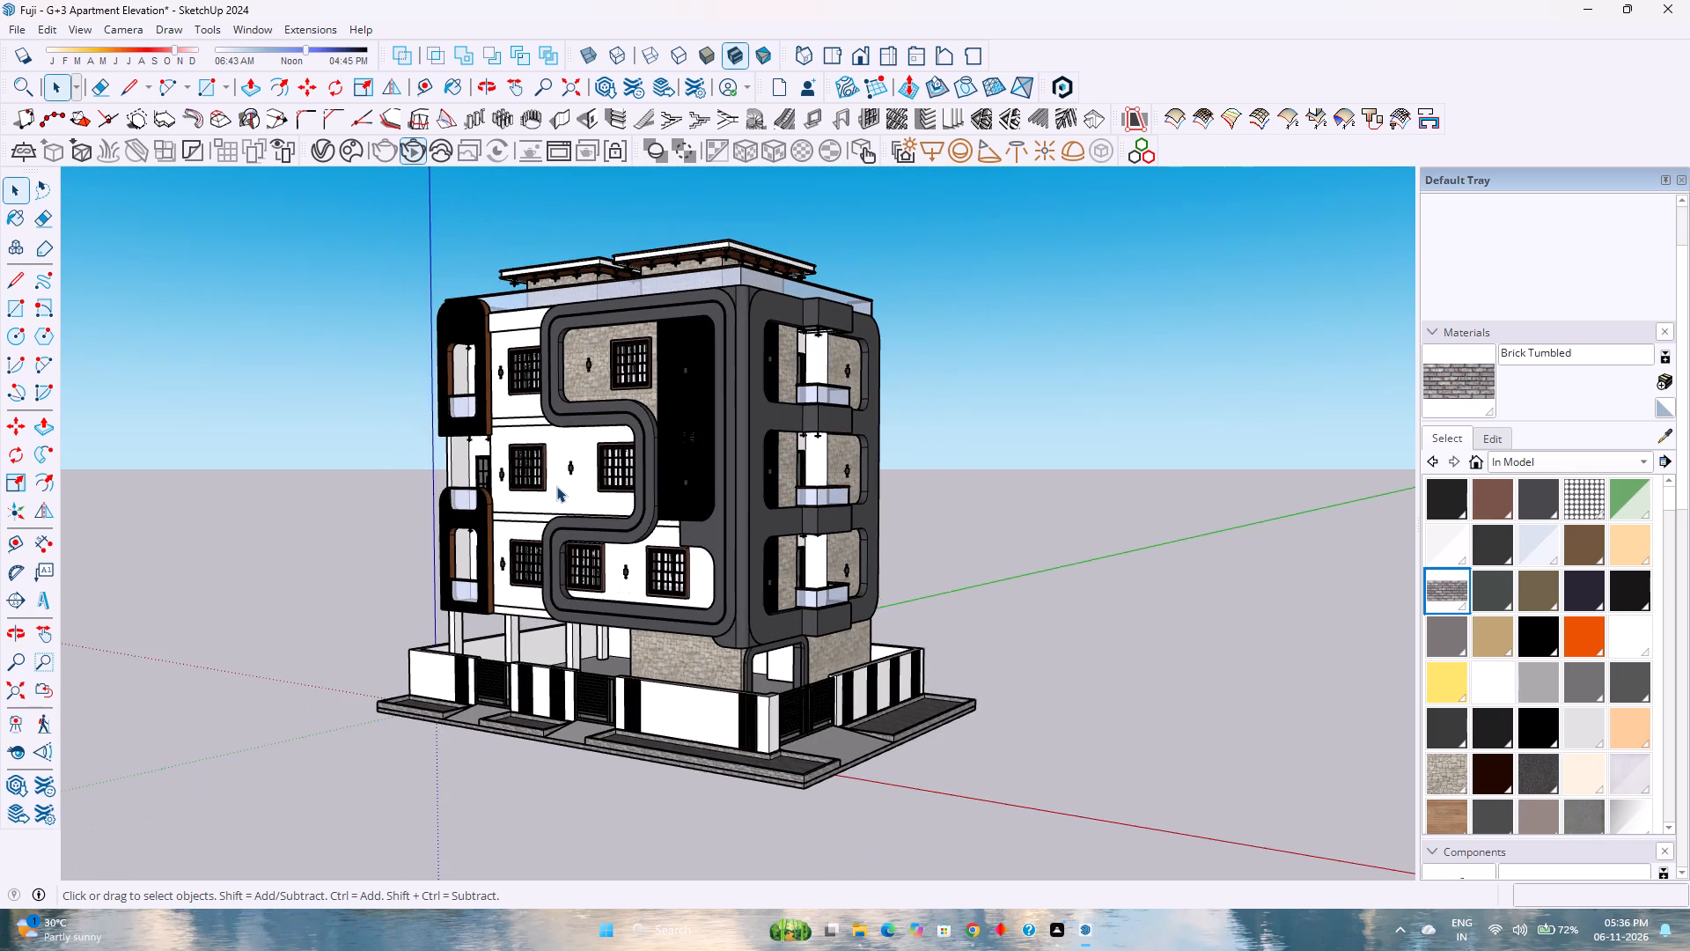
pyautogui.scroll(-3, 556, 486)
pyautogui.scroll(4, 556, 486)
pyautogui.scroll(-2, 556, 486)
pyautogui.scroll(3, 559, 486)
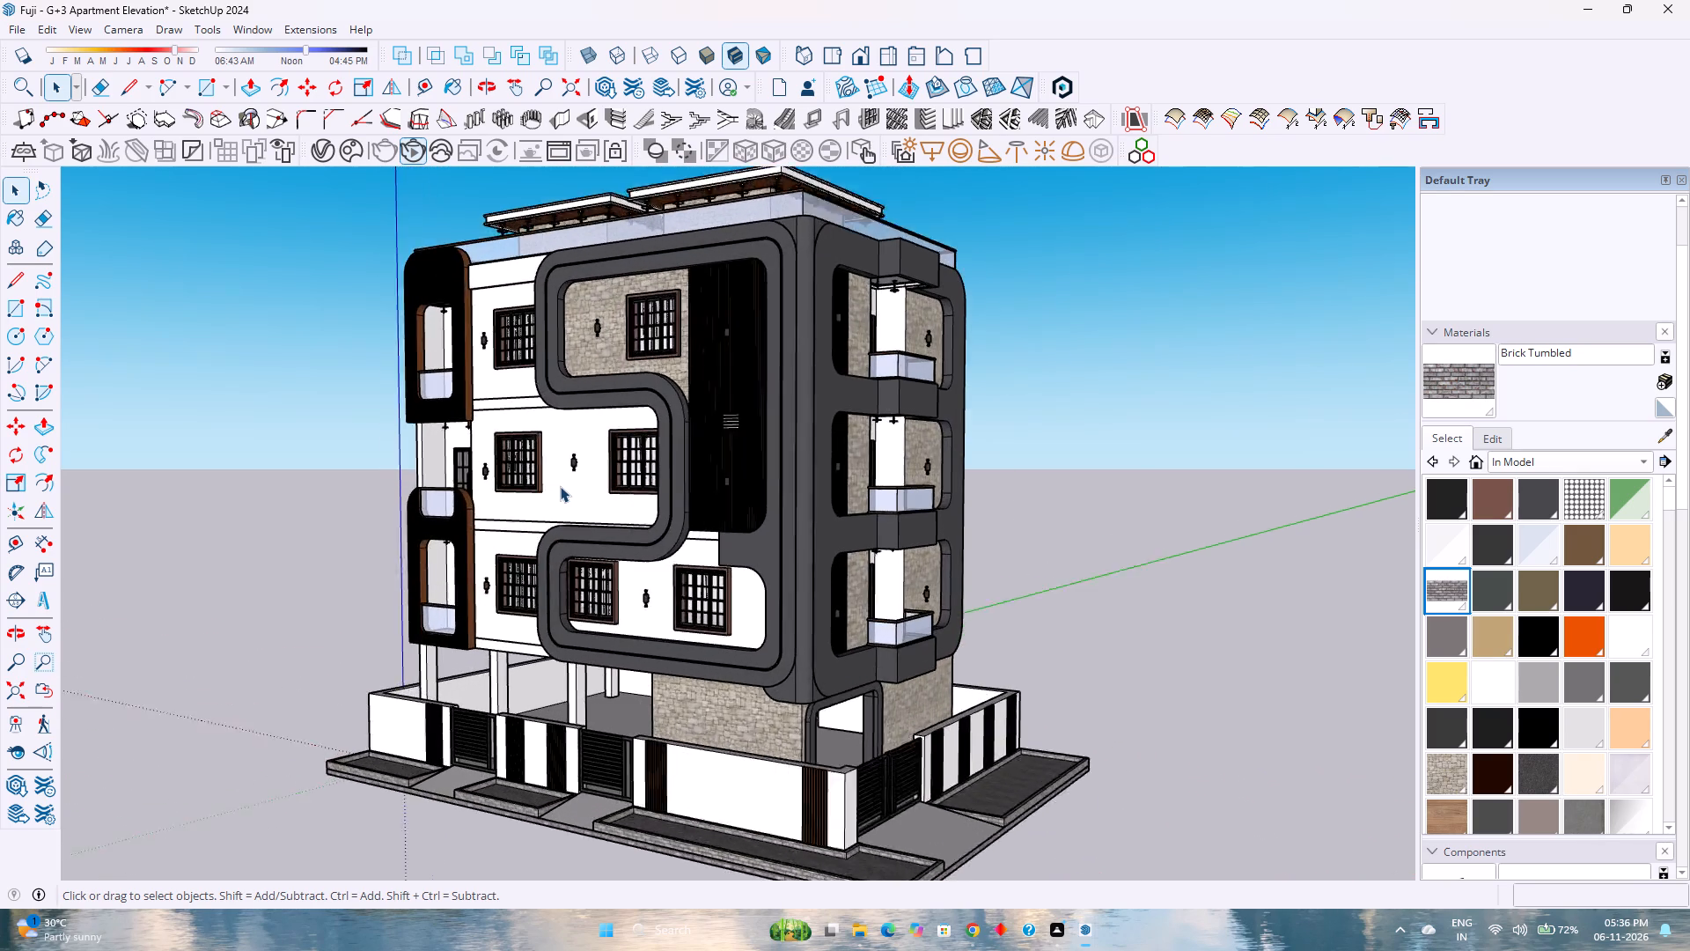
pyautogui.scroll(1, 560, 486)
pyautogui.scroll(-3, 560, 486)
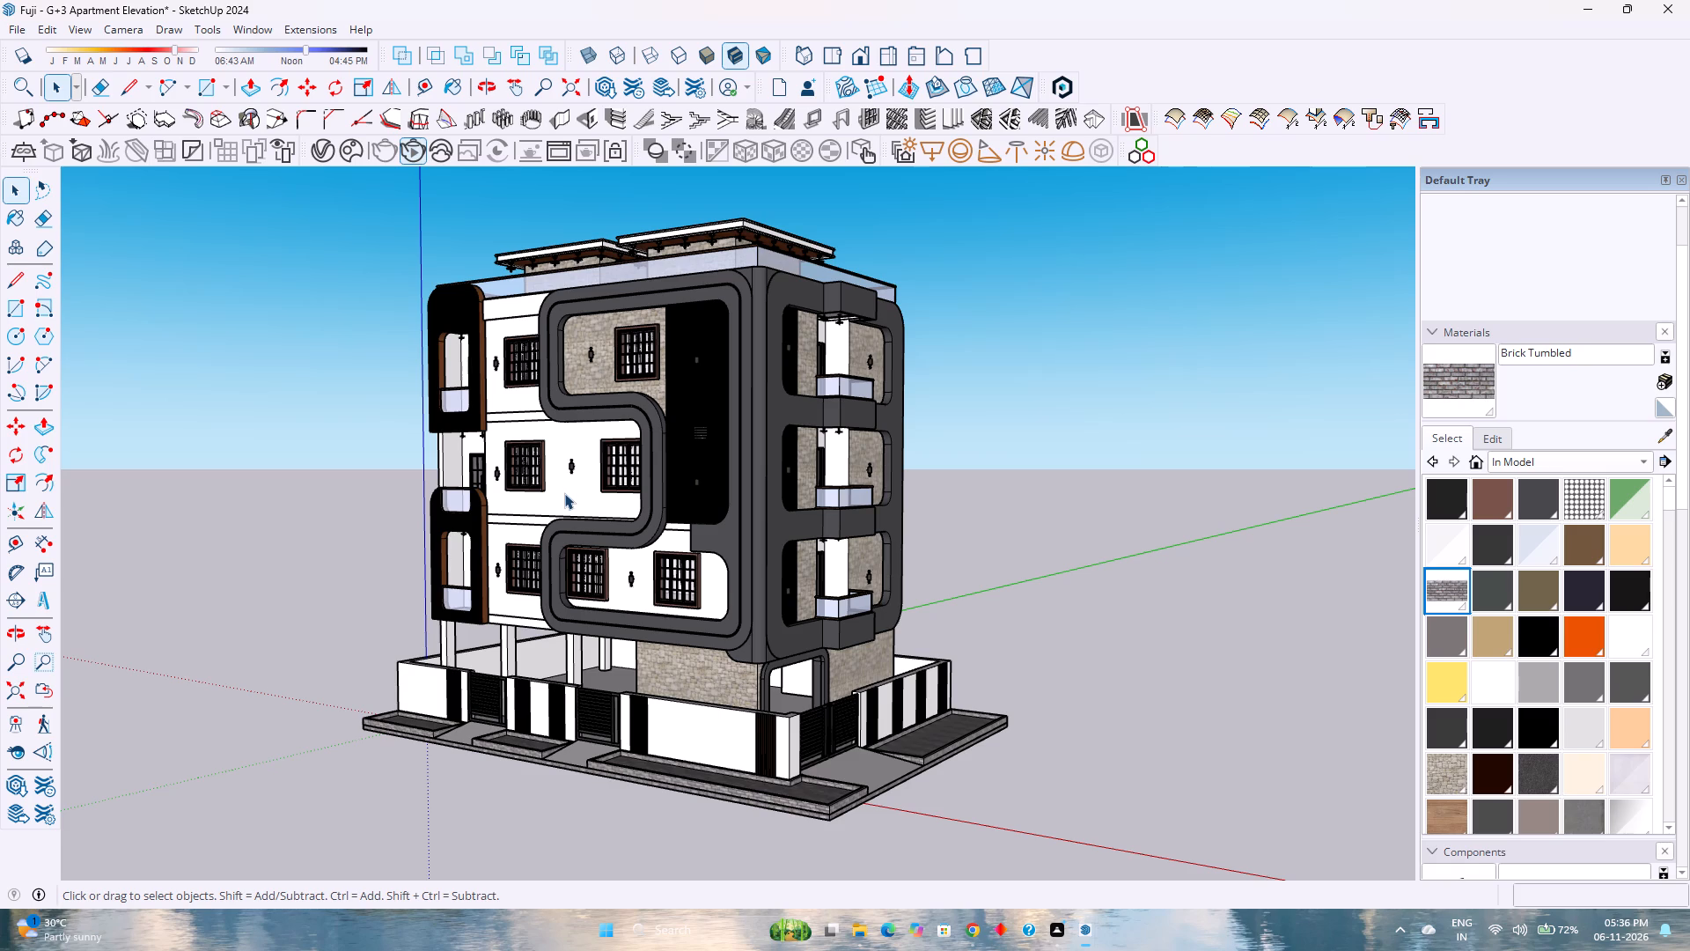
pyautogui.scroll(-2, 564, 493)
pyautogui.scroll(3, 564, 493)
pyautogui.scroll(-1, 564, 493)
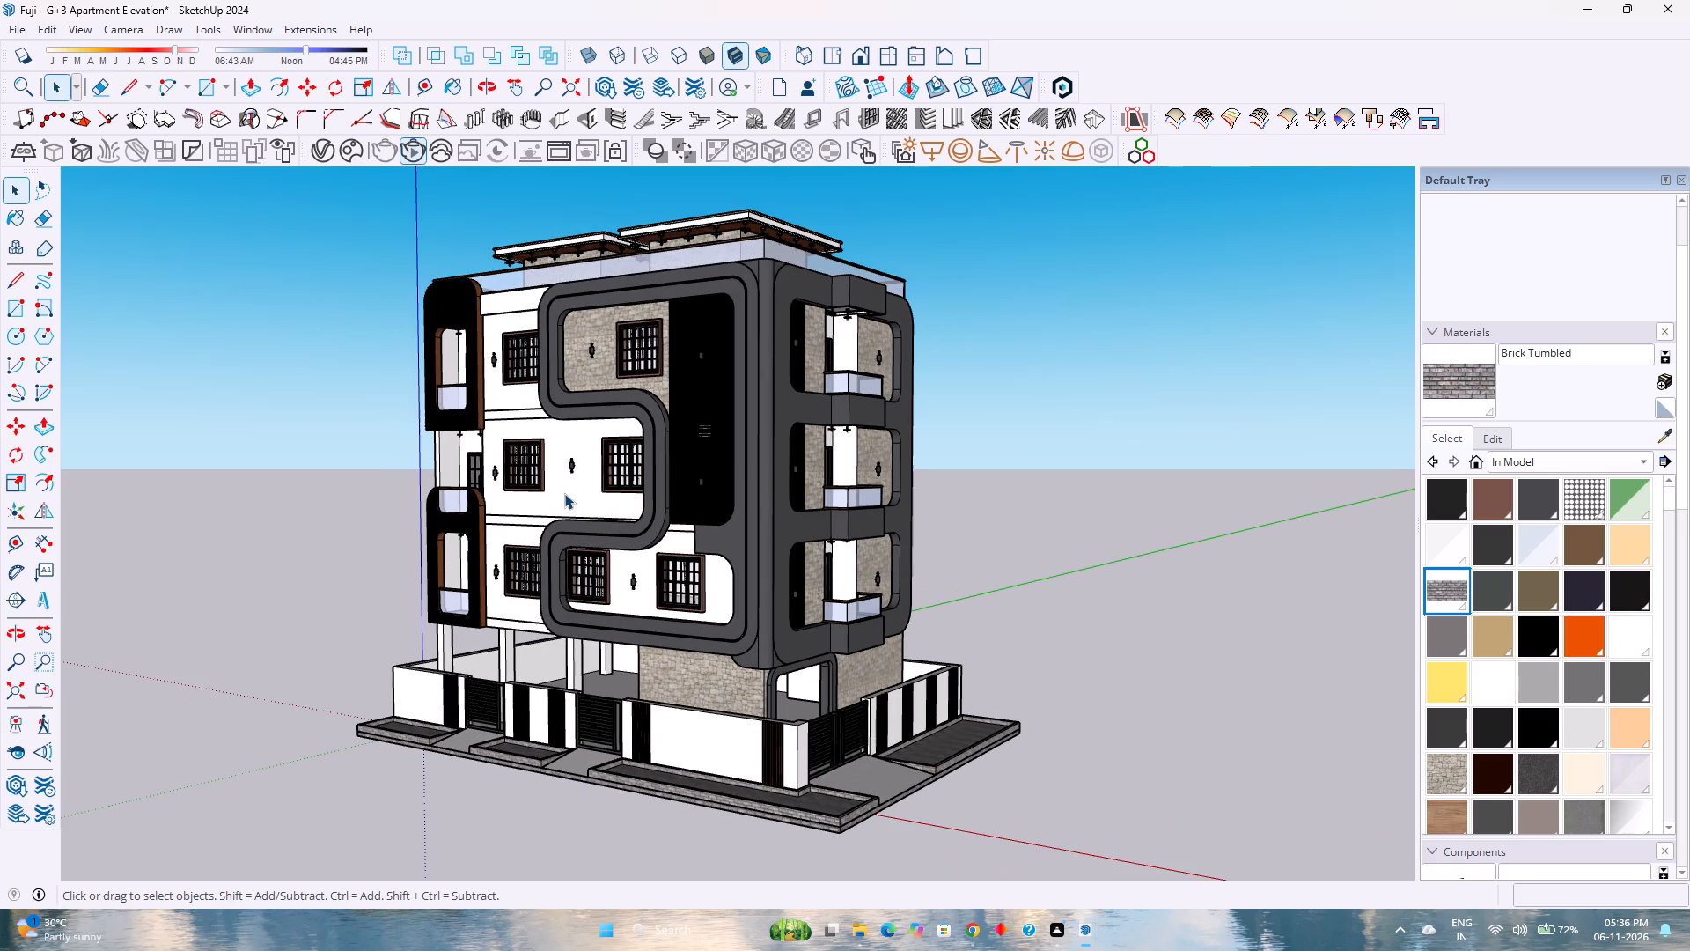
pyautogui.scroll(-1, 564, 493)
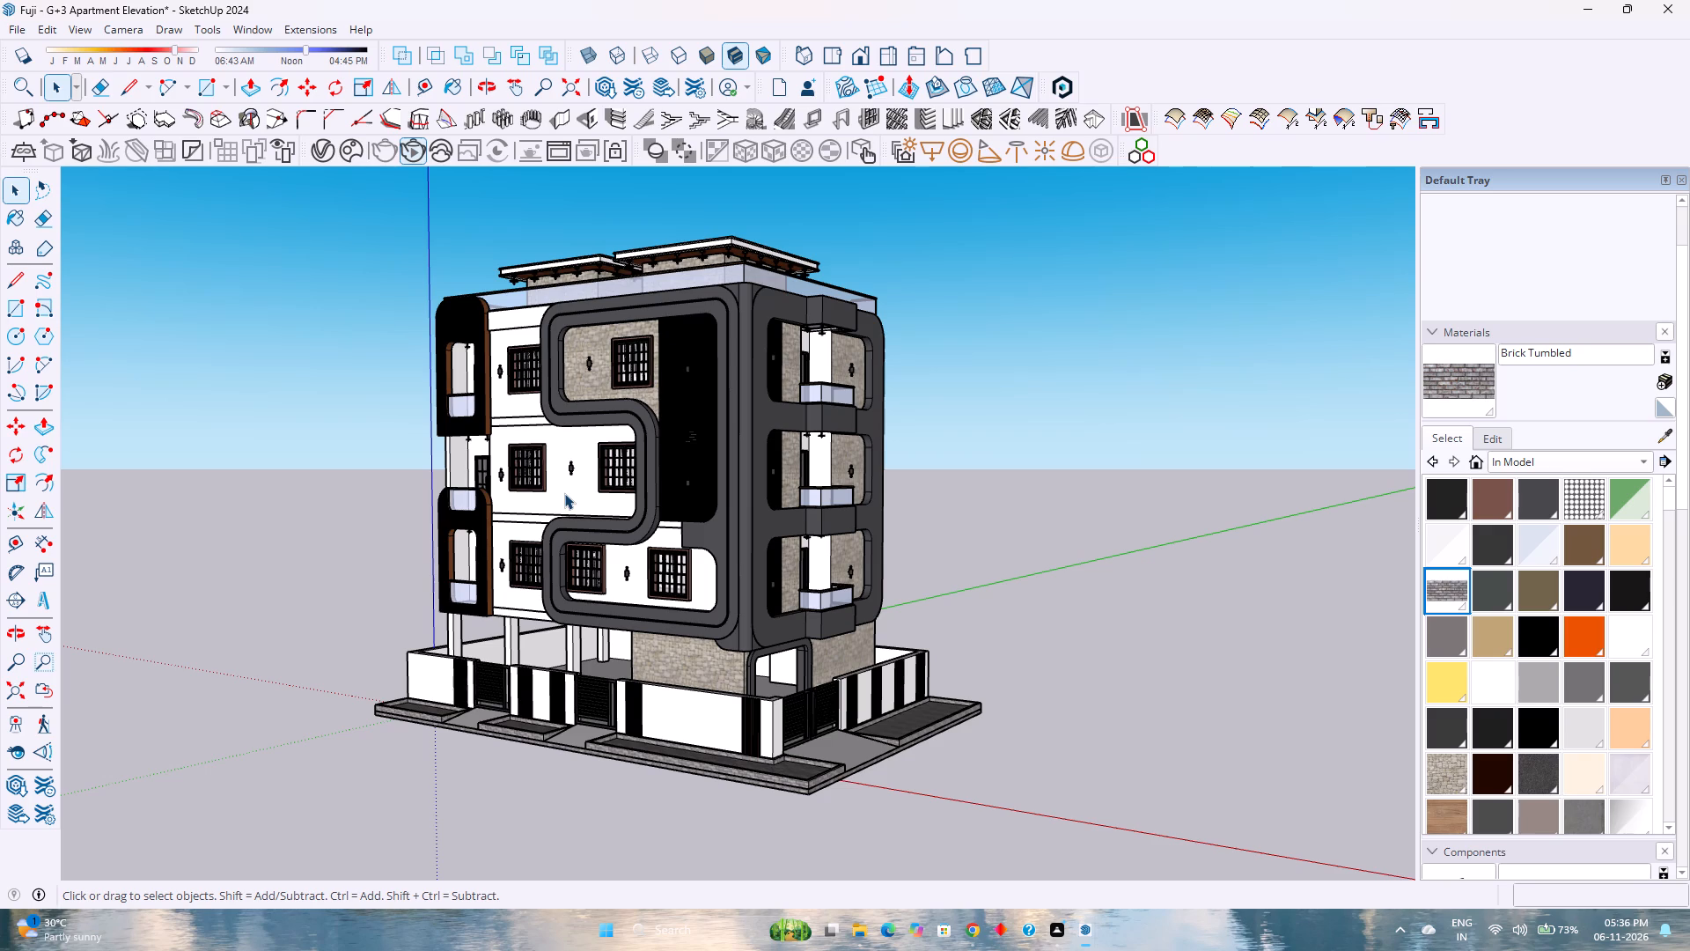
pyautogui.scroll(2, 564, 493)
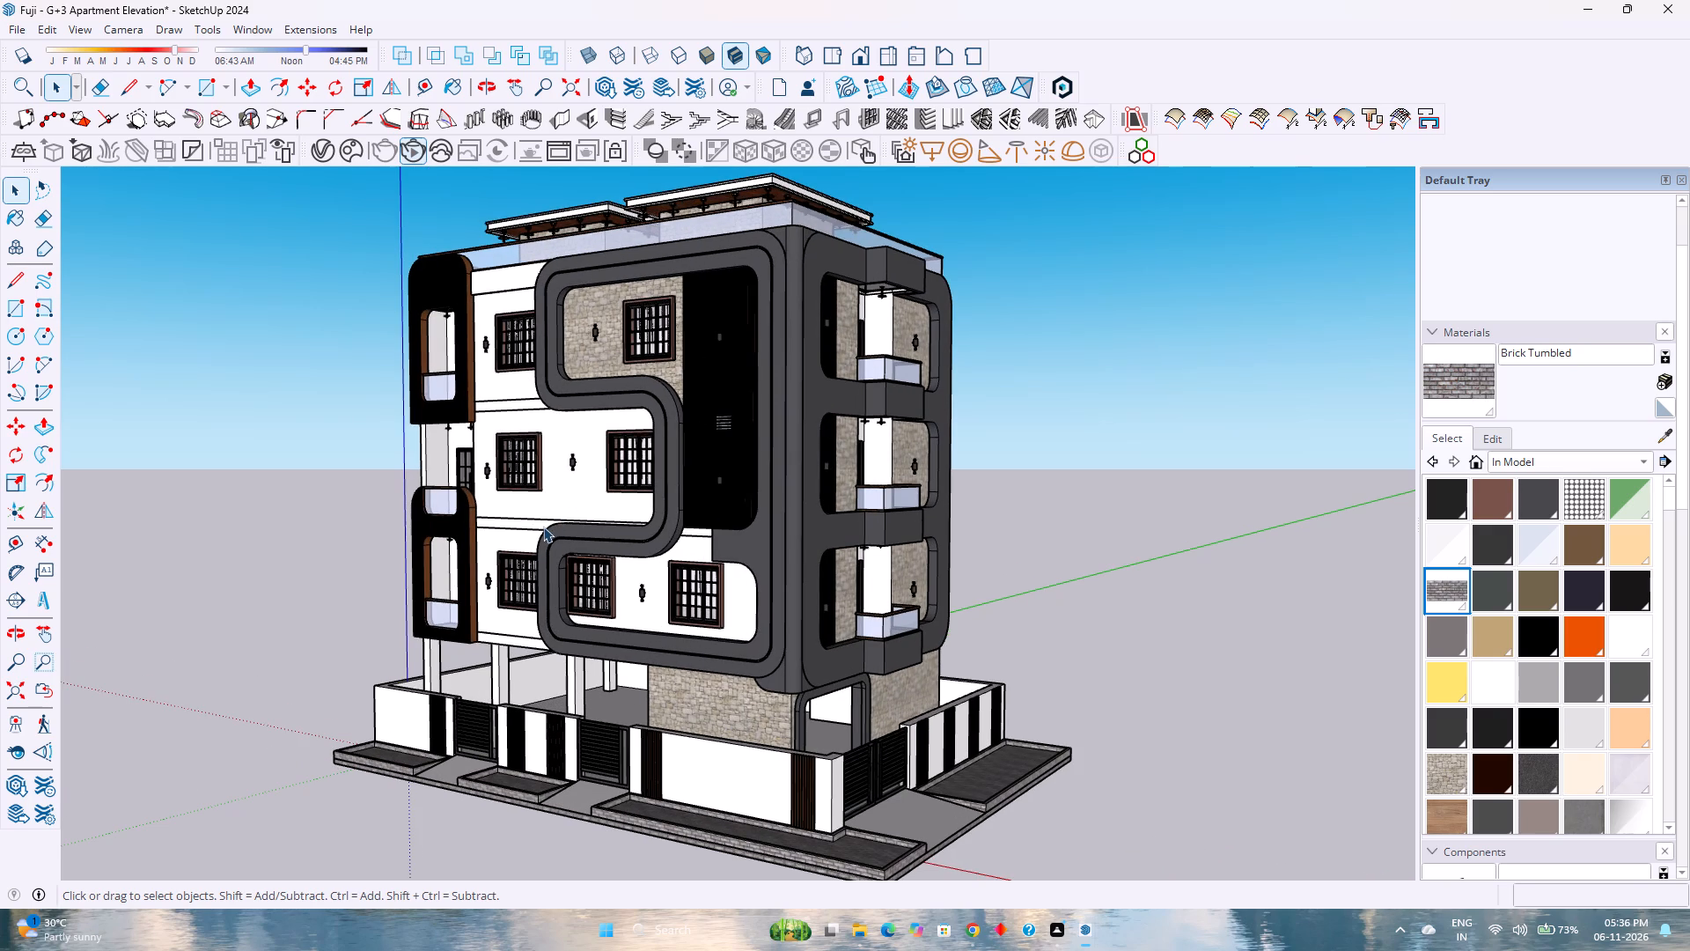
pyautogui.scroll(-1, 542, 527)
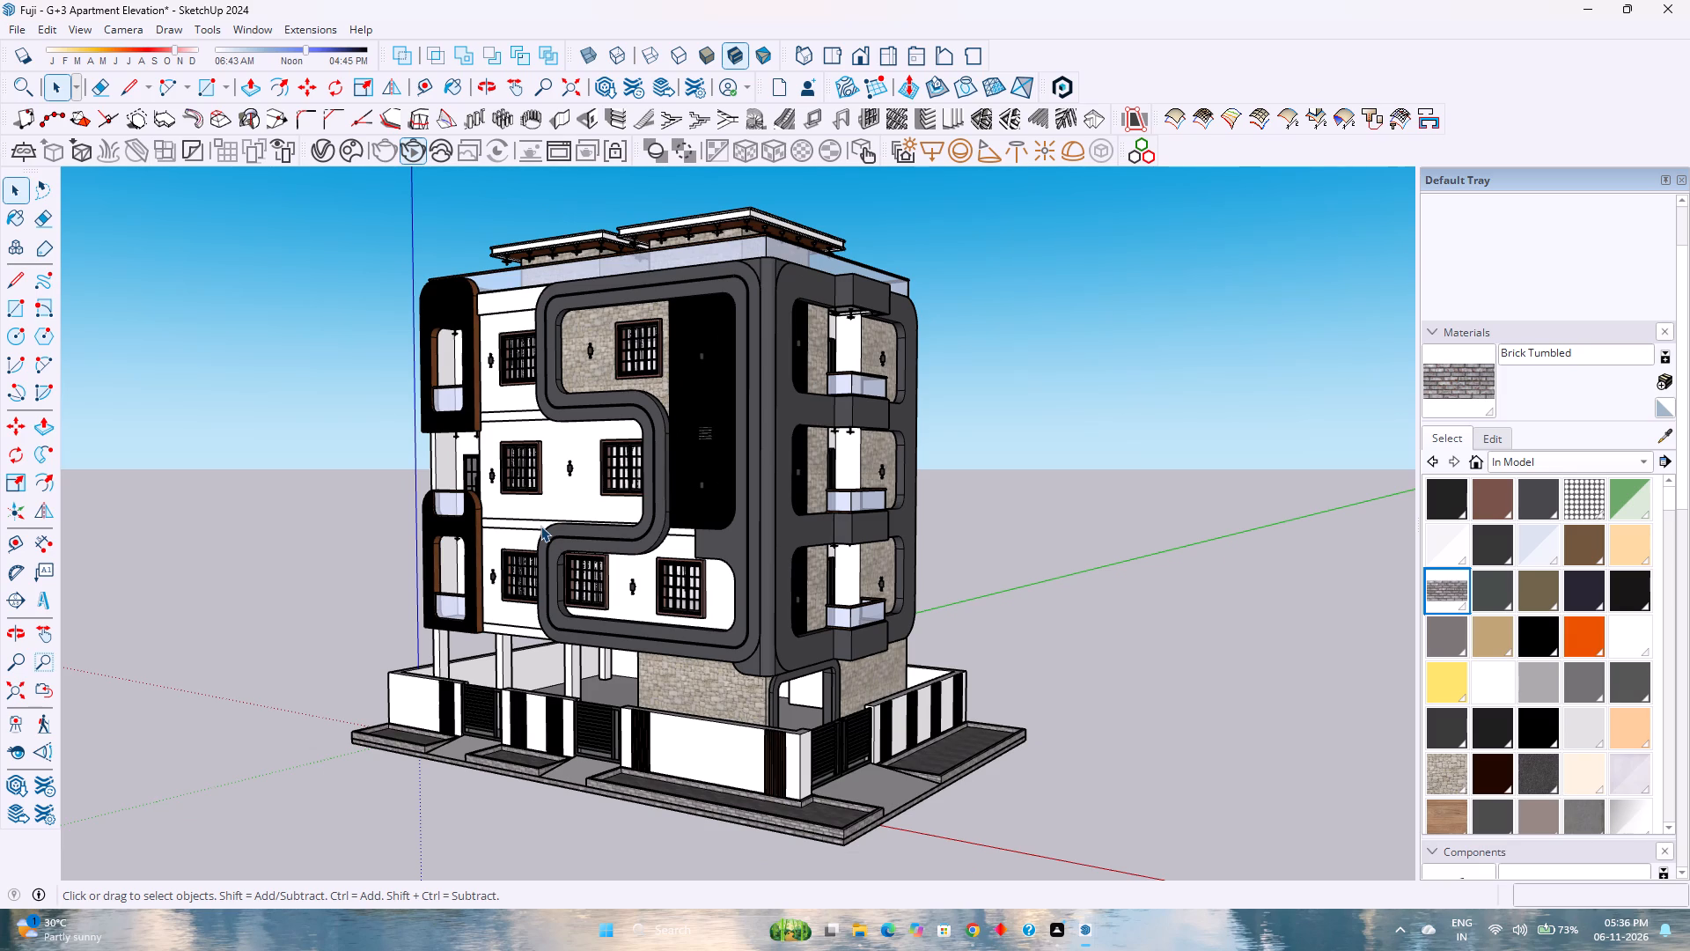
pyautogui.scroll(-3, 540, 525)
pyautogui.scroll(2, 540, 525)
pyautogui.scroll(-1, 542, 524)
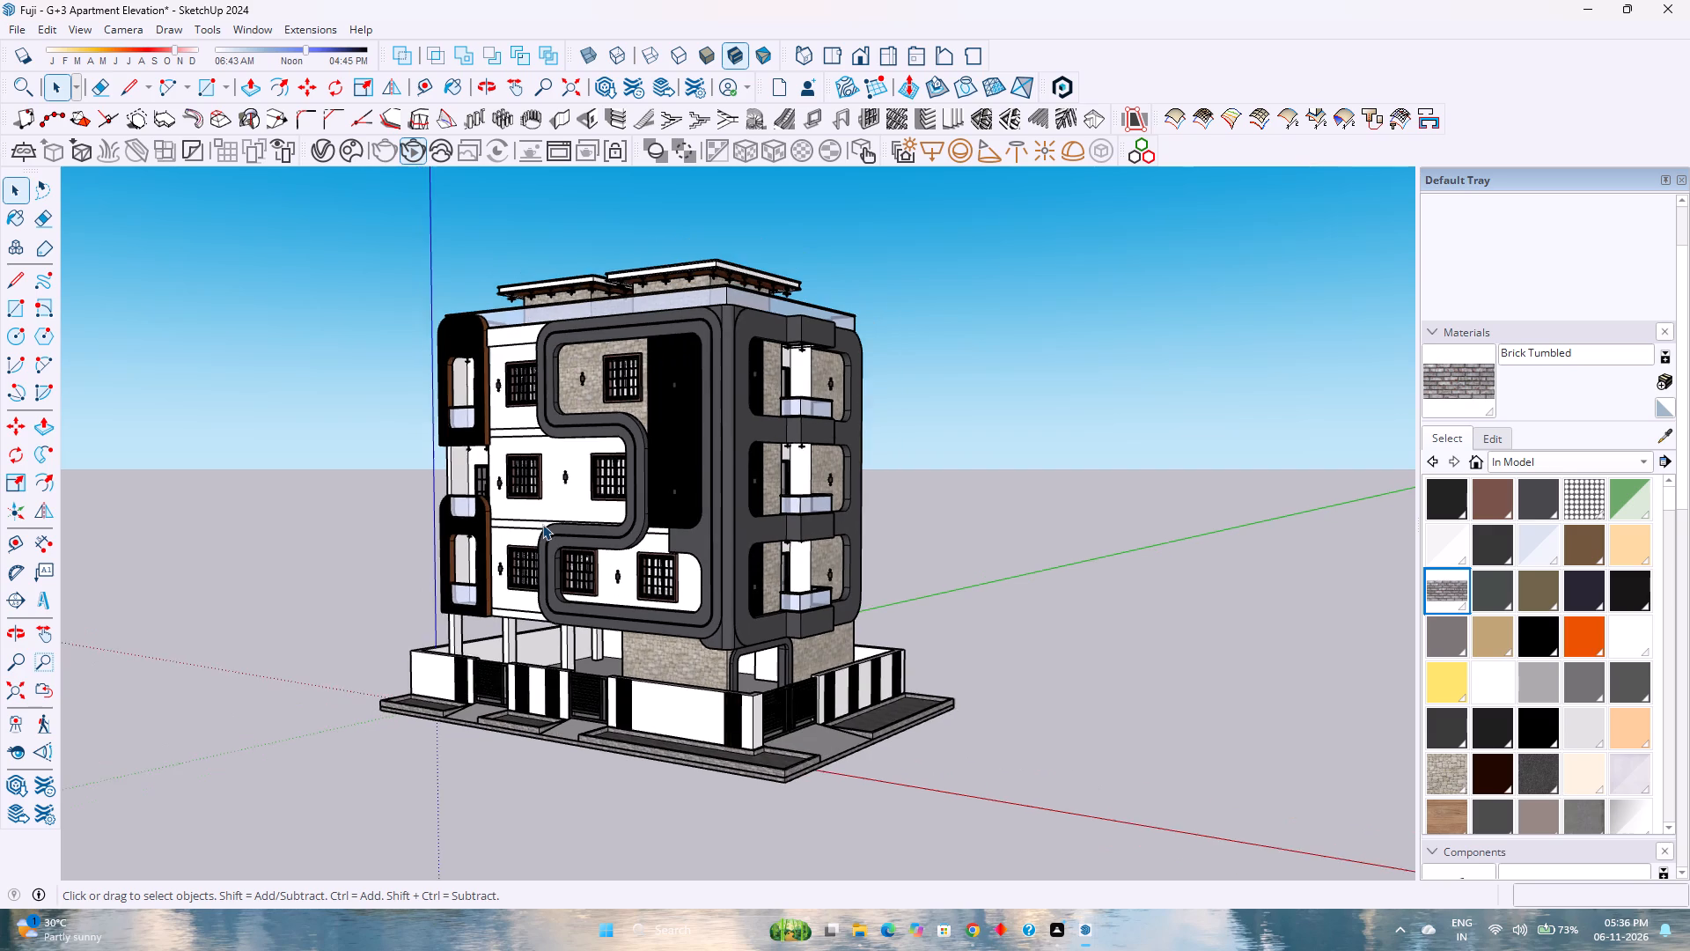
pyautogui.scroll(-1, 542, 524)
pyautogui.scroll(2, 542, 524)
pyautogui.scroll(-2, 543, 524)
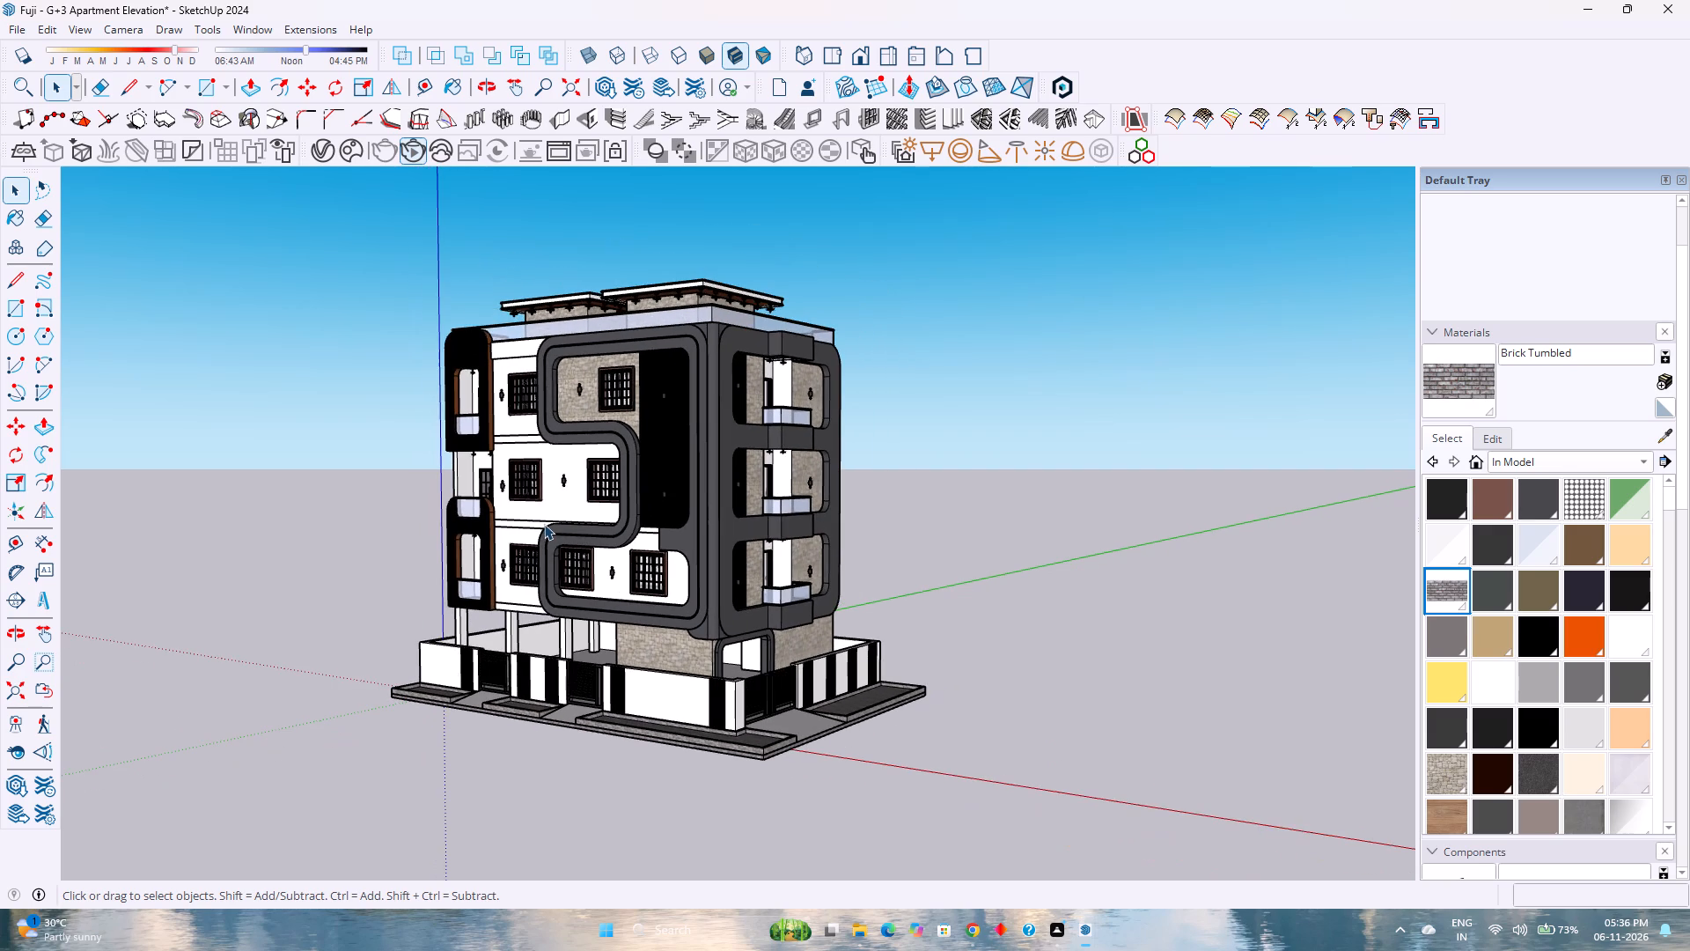
# Examine the whole building from its front corner, checking the facade, roof canopies, parking columns and compound wall.
pyautogui.scroll(-1, 544, 518)
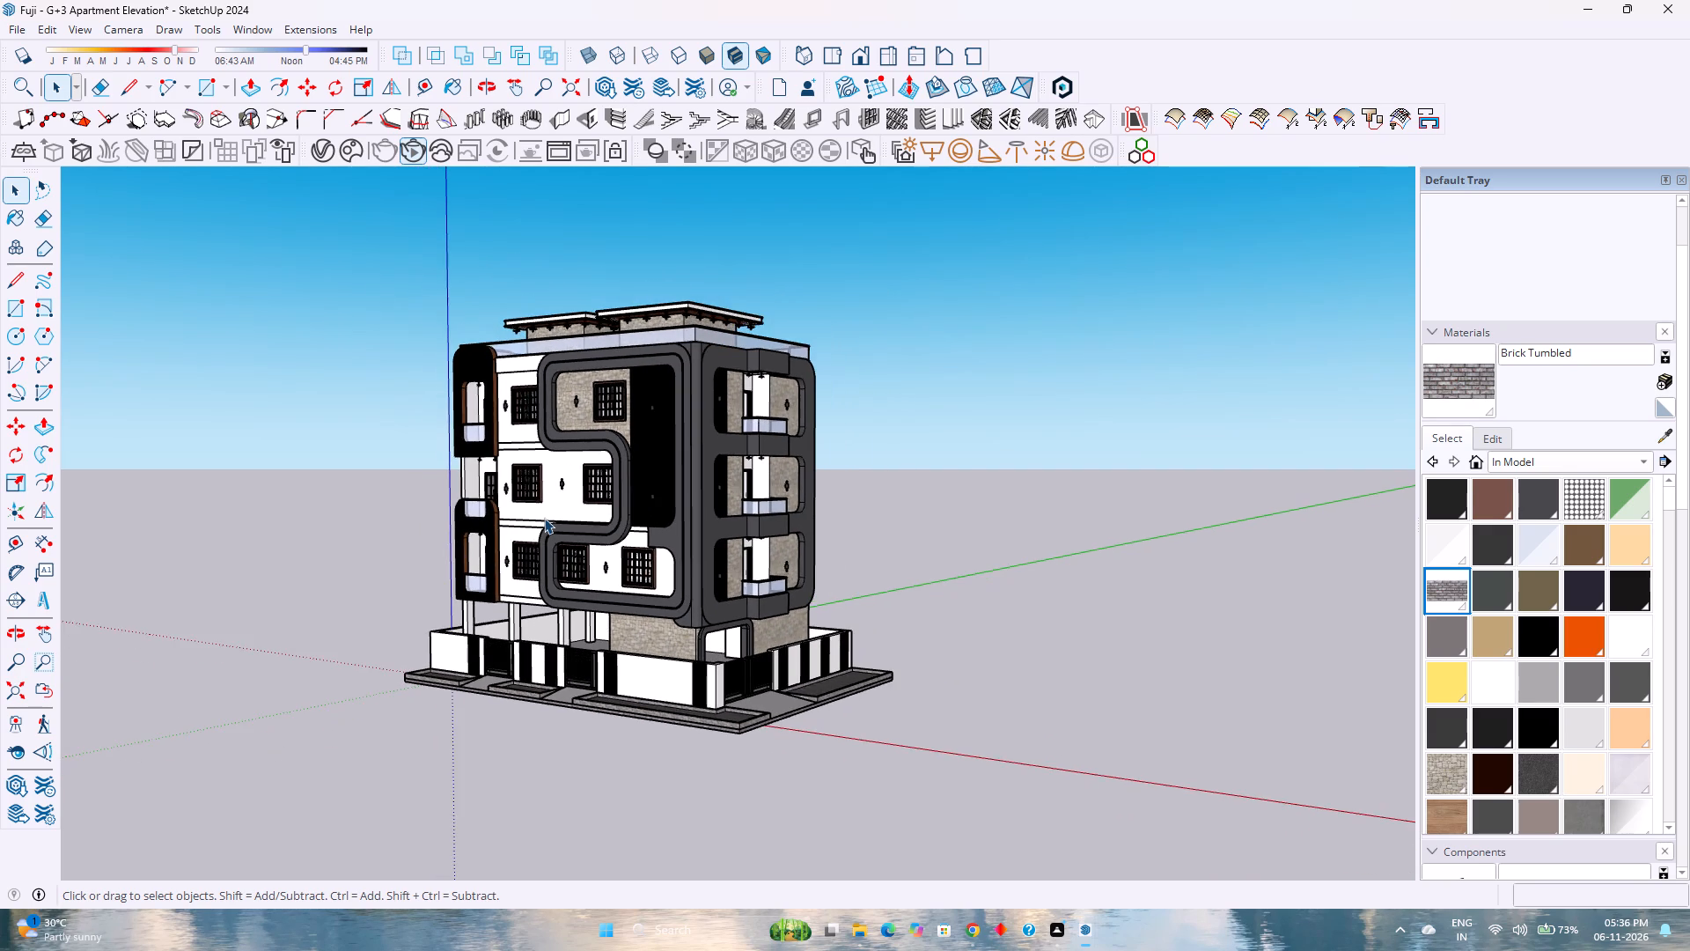
pyautogui.scroll(1, 544, 518)
pyautogui.scroll(-4, 544, 518)
pyautogui.scroll(3, 544, 518)
pyautogui.scroll(-4, 543, 517)
pyautogui.scroll(4, 543, 517)
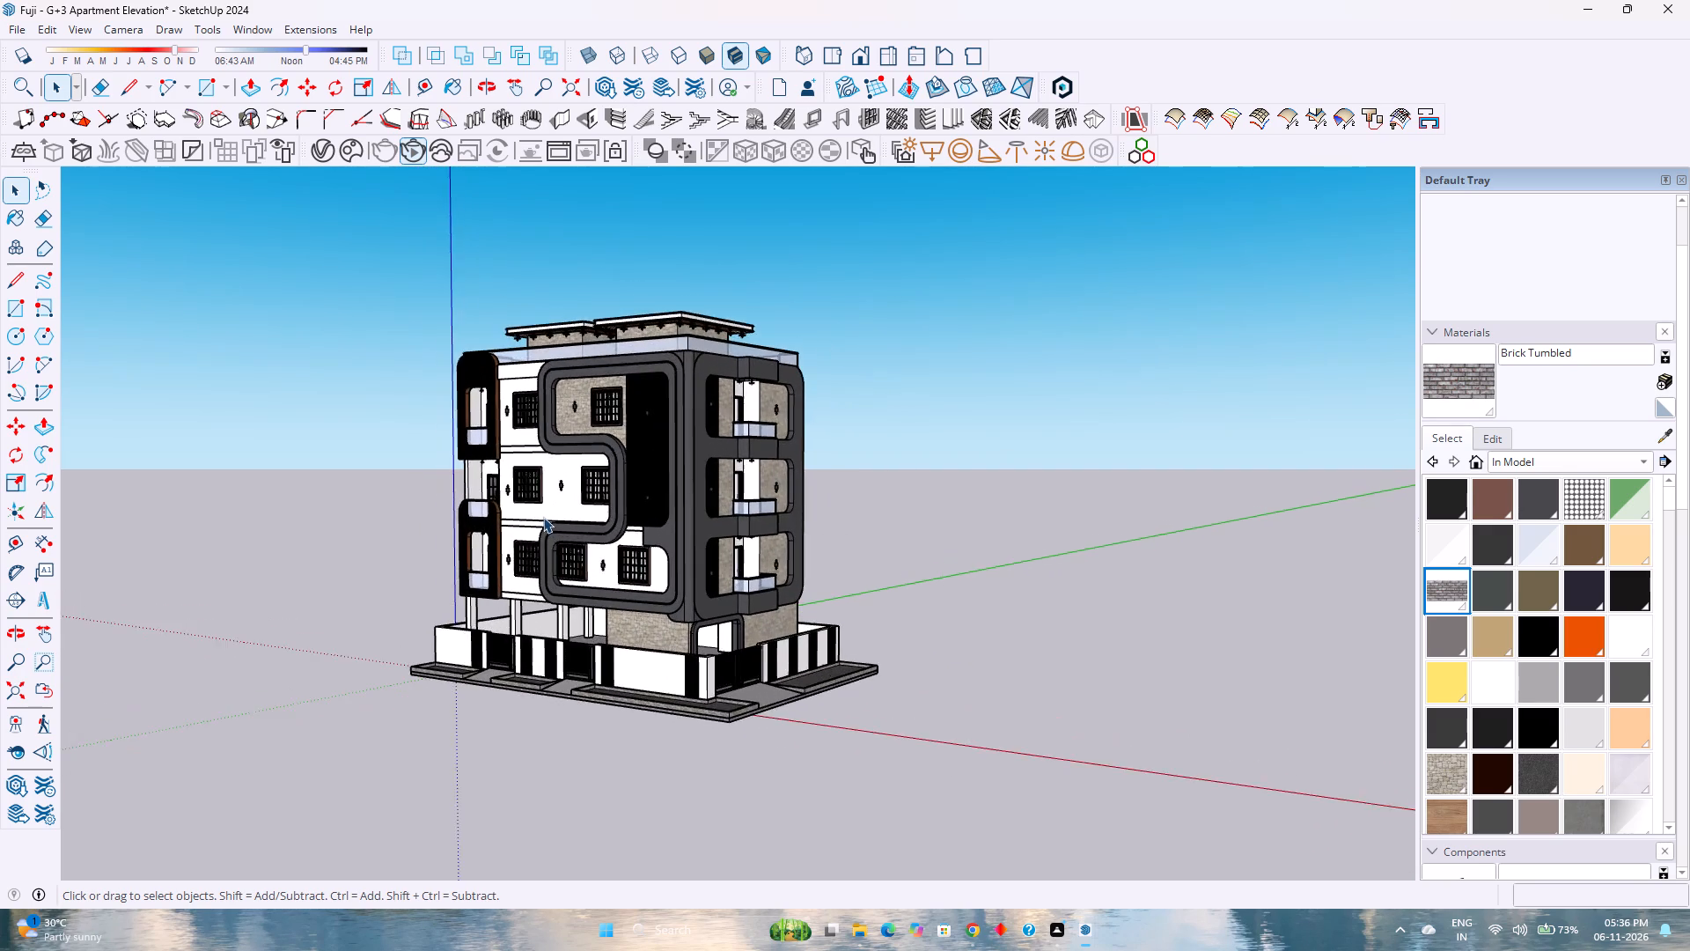
pyautogui.scroll(3, 543, 517)
pyautogui.scroll(1, 634, 607)
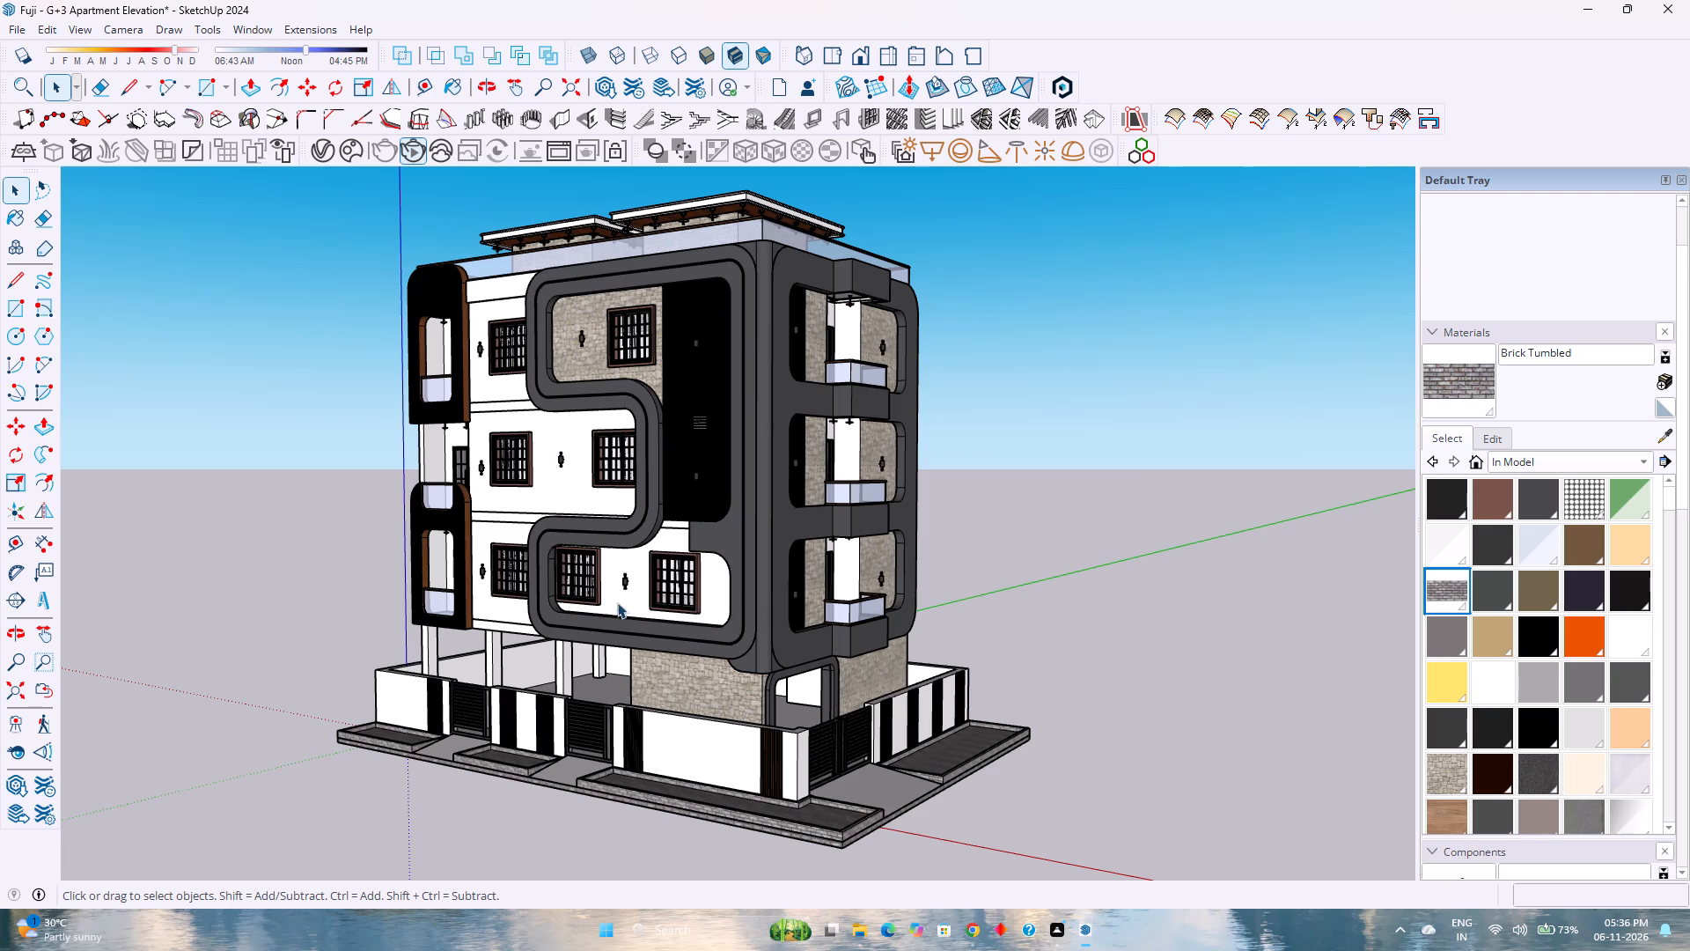
pyautogui.scroll(3, 684, 674)
pyautogui.scroll(-3, 684, 674)
pyautogui.scroll(2, 683, 674)
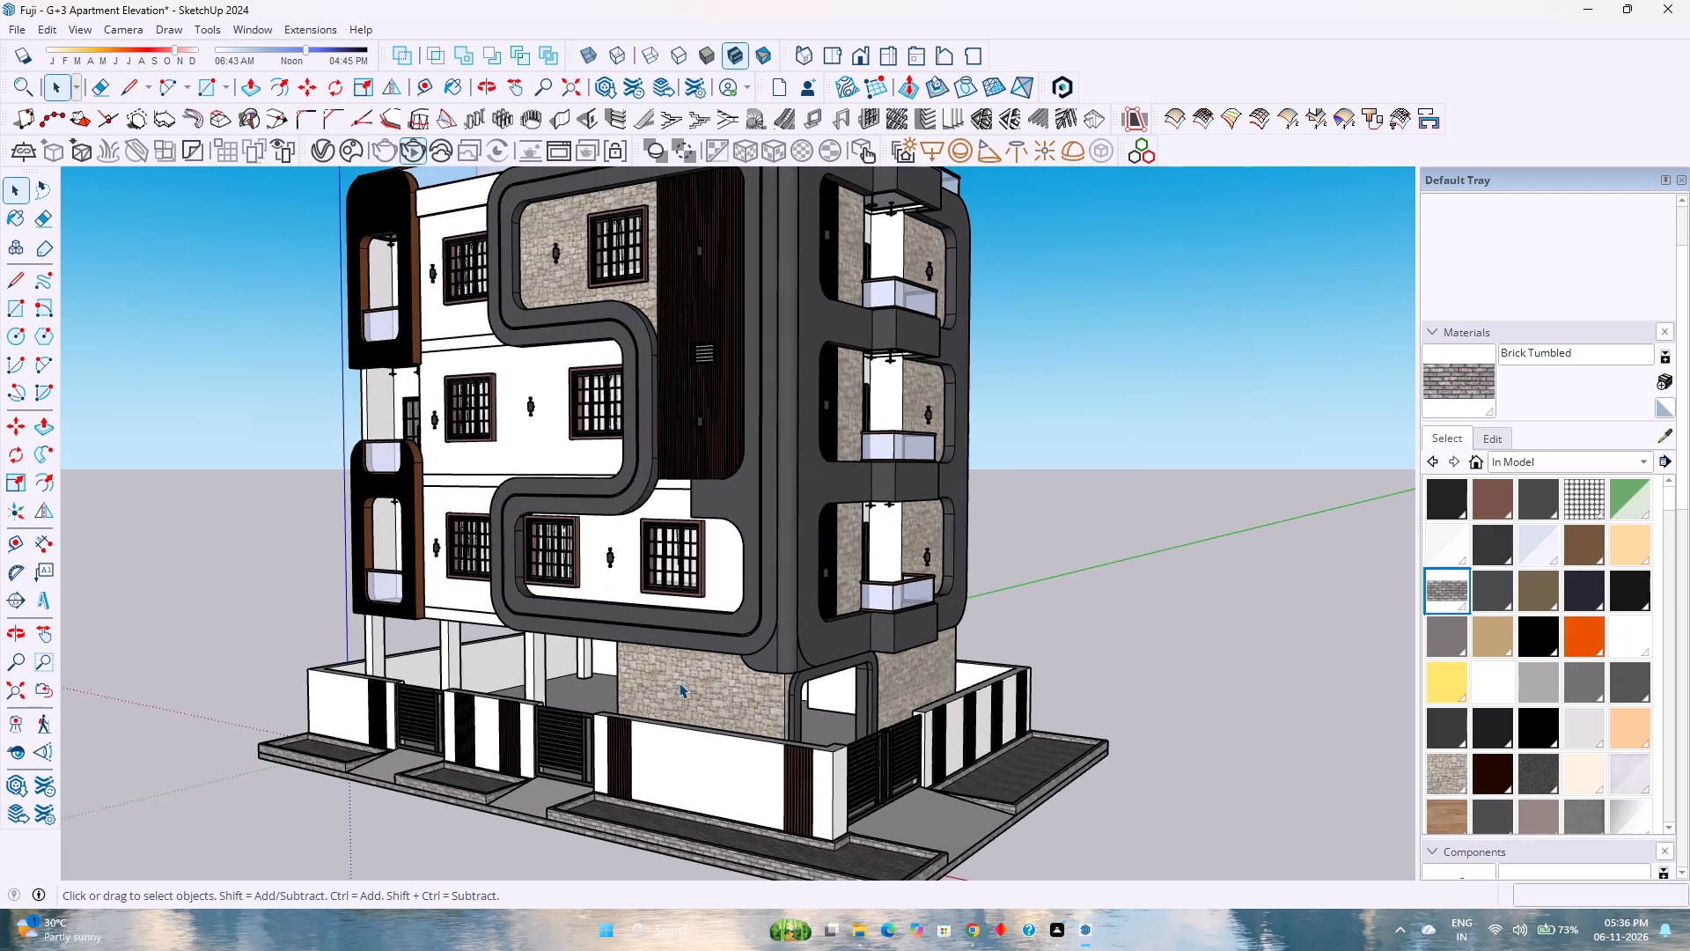
# Examine the side balconies and front facade up close, checking the curved frame, wood cladding, windows and stone walls.
pyautogui.moveTo(680, 683); pyautogui.dragTo(659, 692, button='middle')
pyautogui.scroll(-6, 654, 685)
pyautogui.scroll(4, 841, 601)
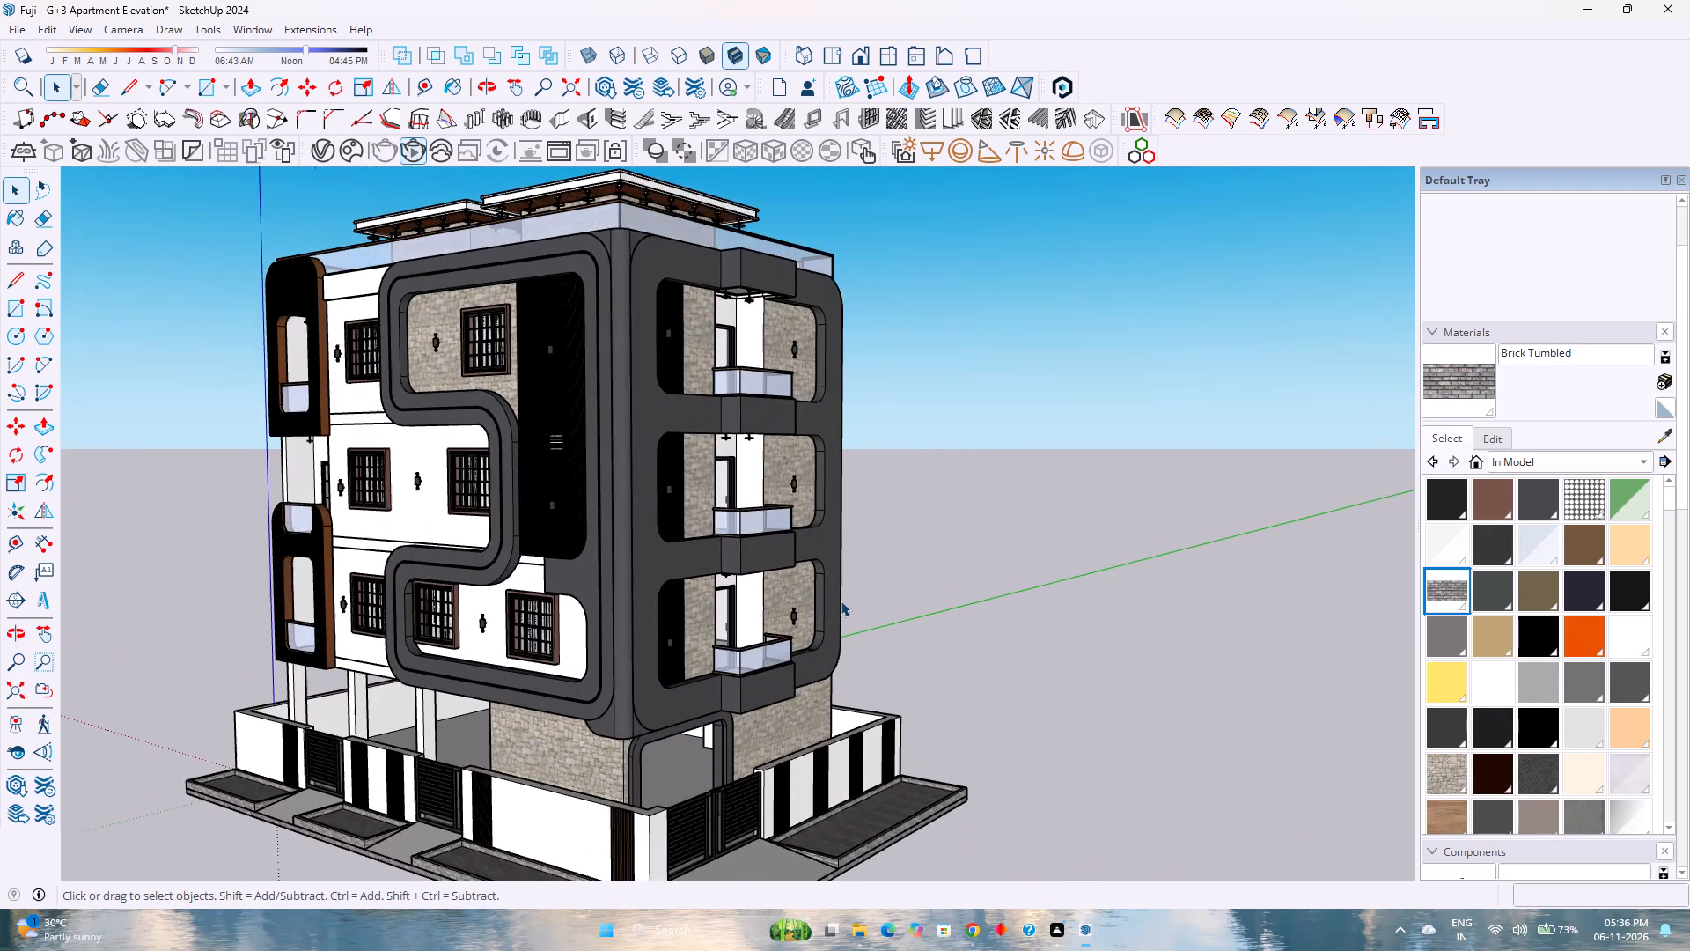
pyautogui.scroll(4, 834, 606)
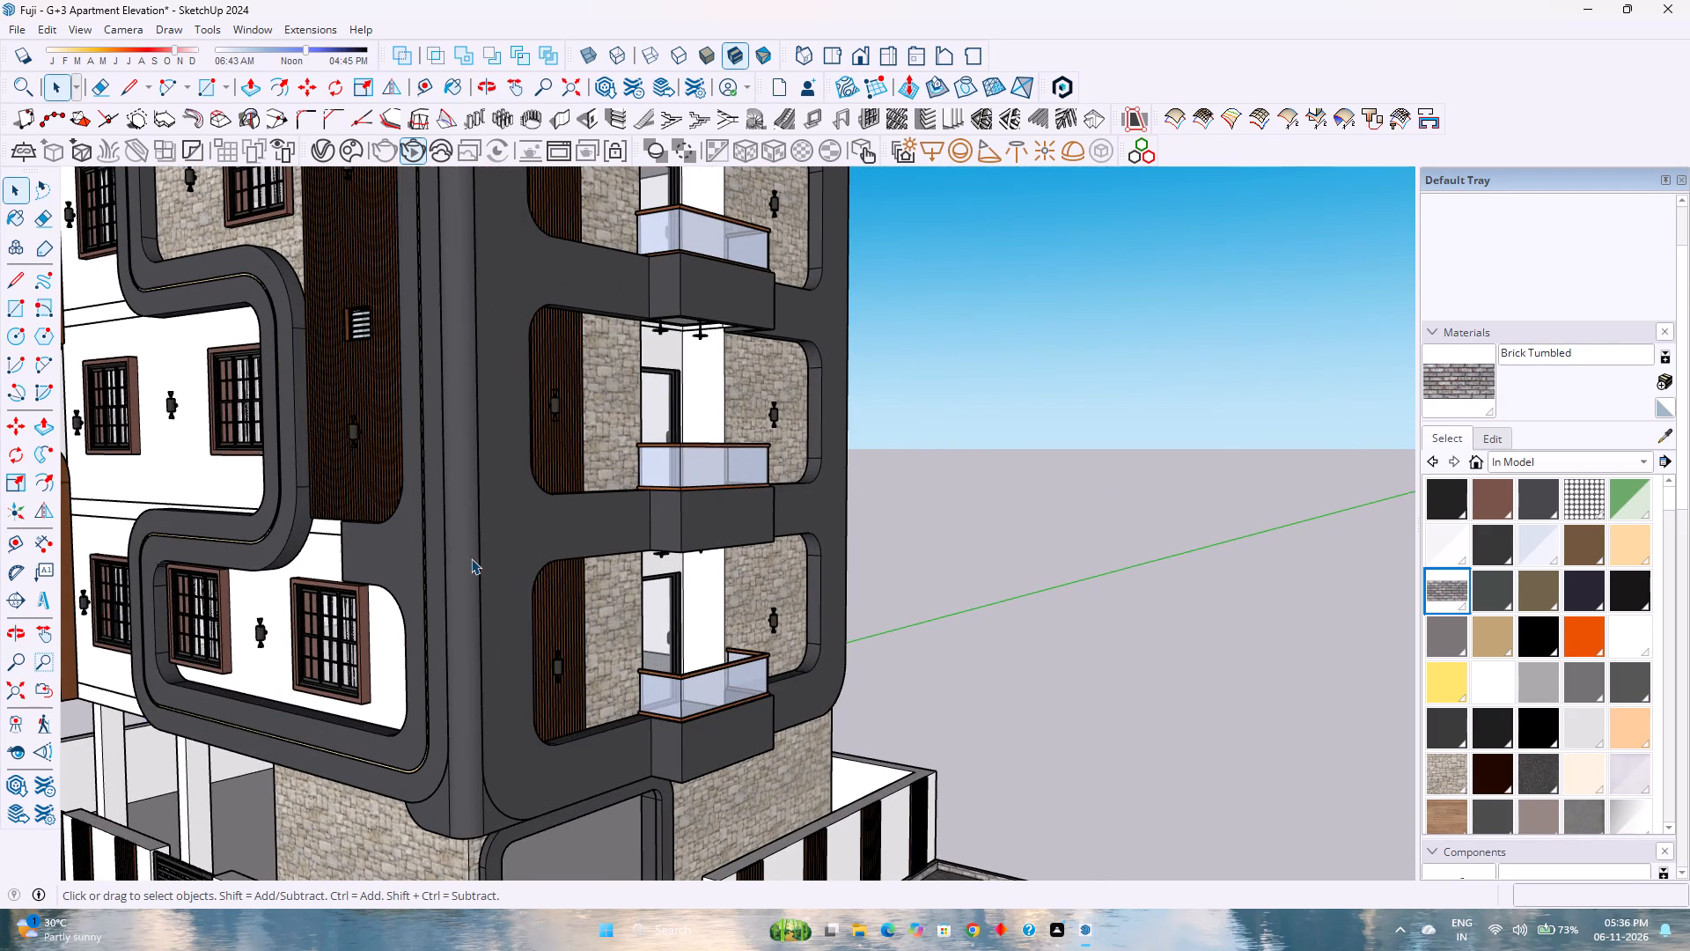
pyautogui.scroll(-8, 471, 558)
pyautogui.scroll(4, 243, 540)
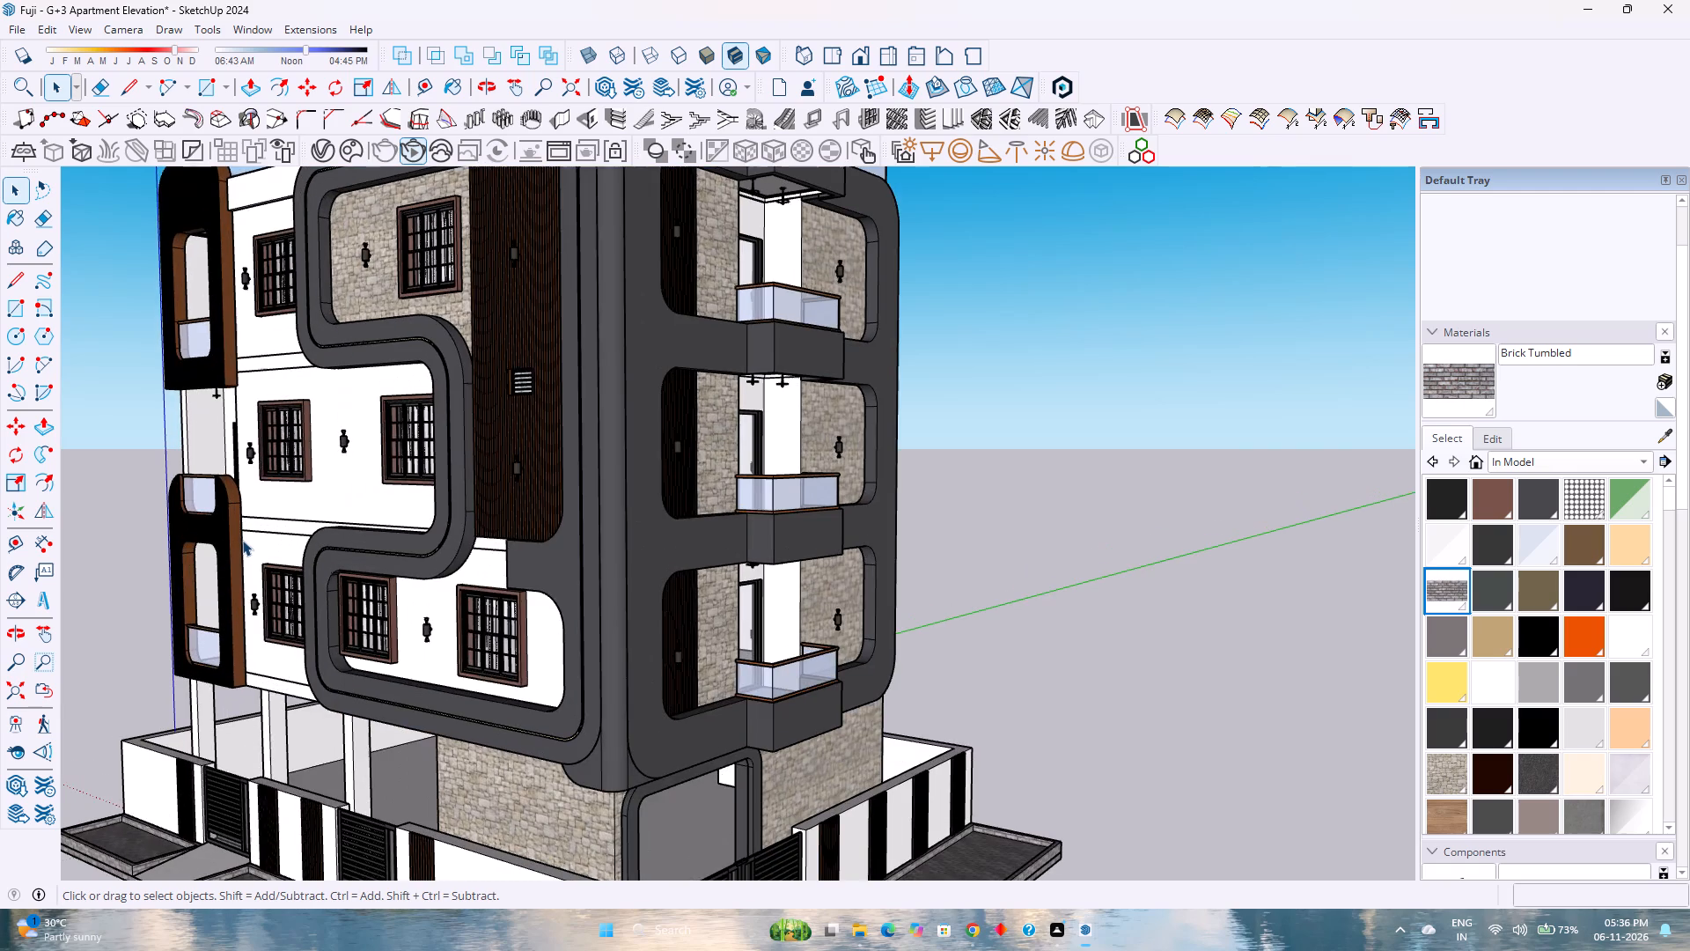
pyautogui.moveTo(264, 529); pyautogui.dragTo(358, 521, button='middle')
pyautogui.scroll(-2, 358, 521)
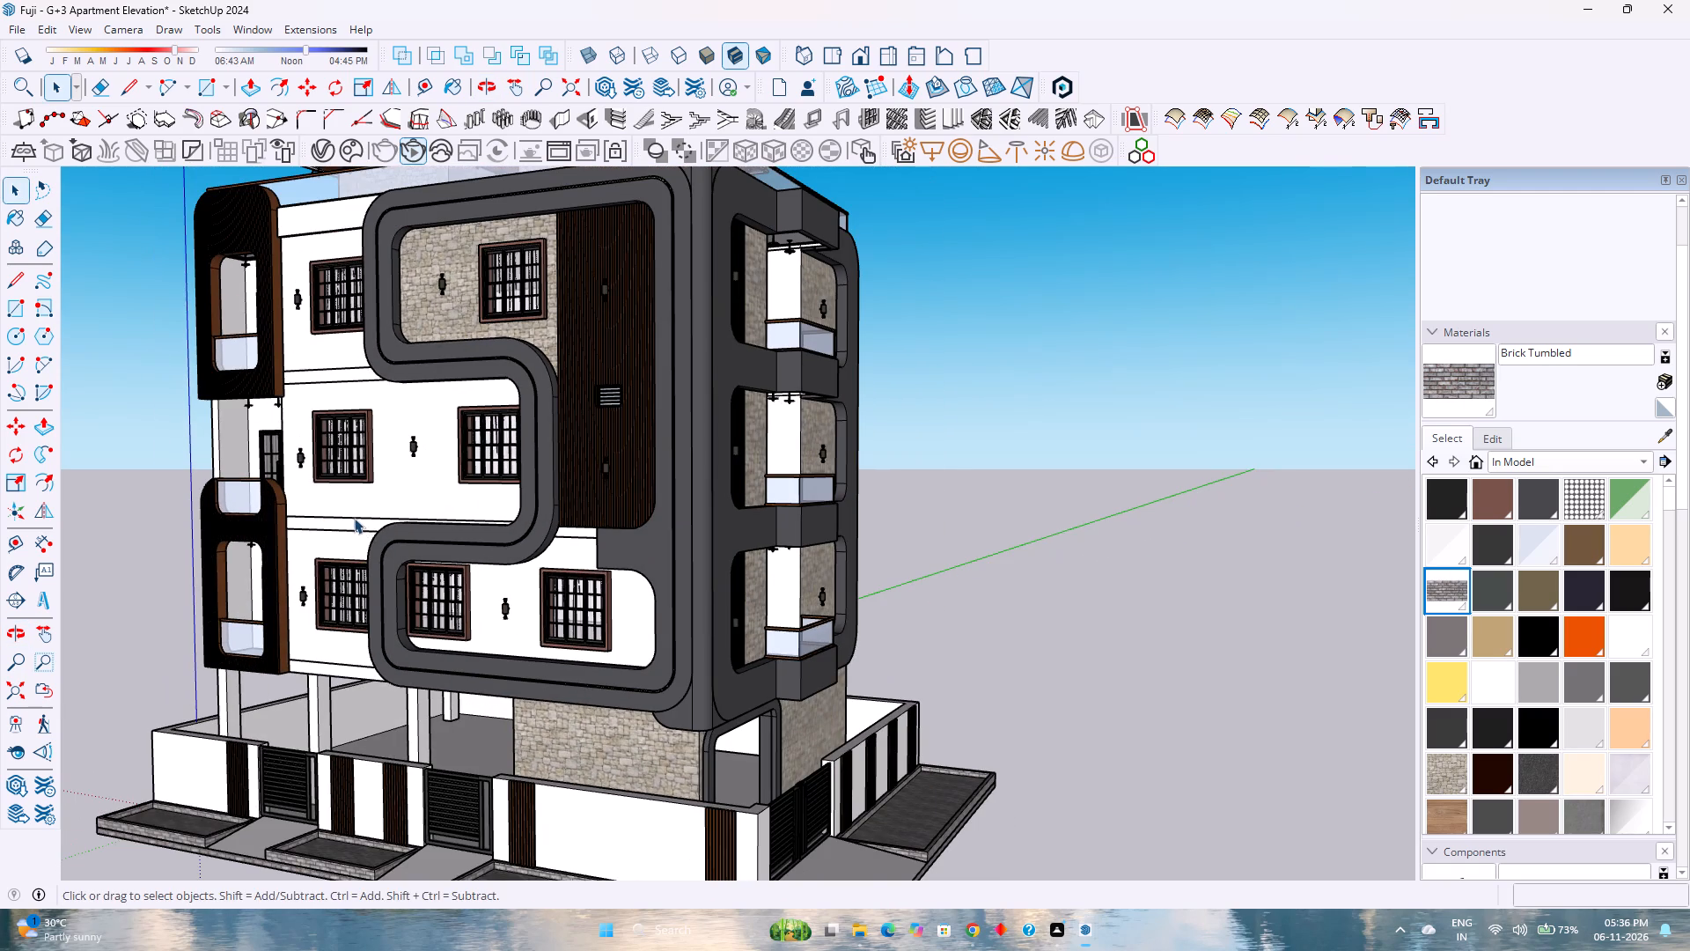
pyautogui.scroll(3, 352, 519)
pyautogui.scroll(-3, 352, 519)
pyautogui.scroll(3, 352, 519)
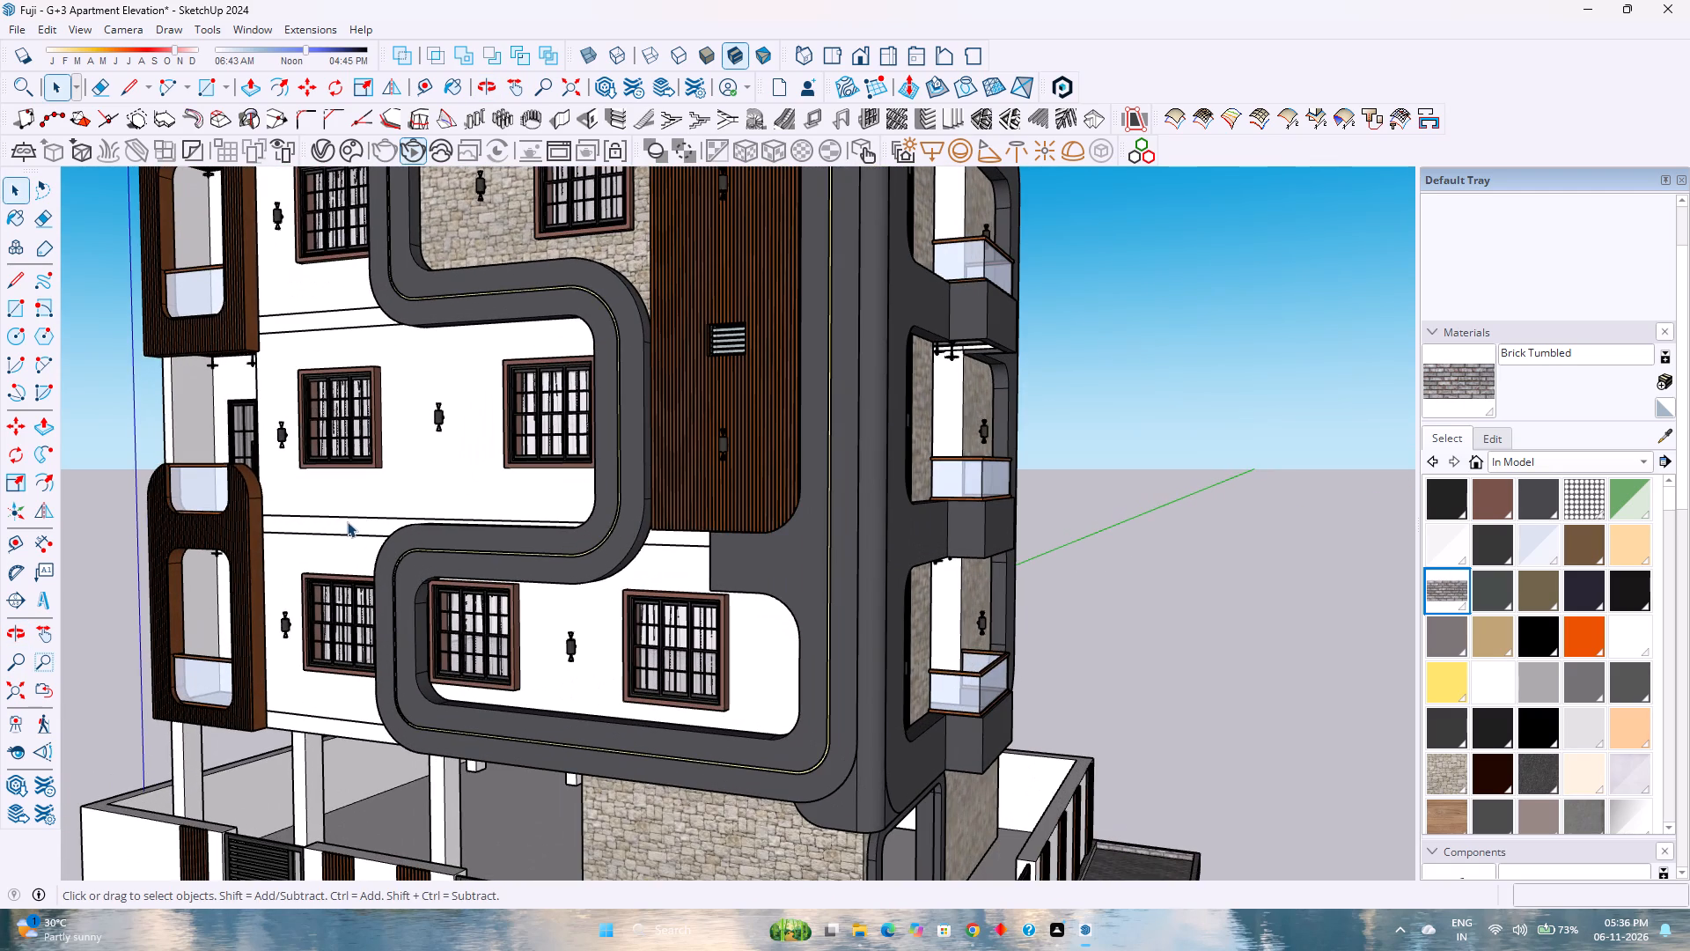
pyautogui.scroll(-3, 348, 521)
pyautogui.scroll(3, 348, 522)
pyautogui.scroll(-1, 348, 522)
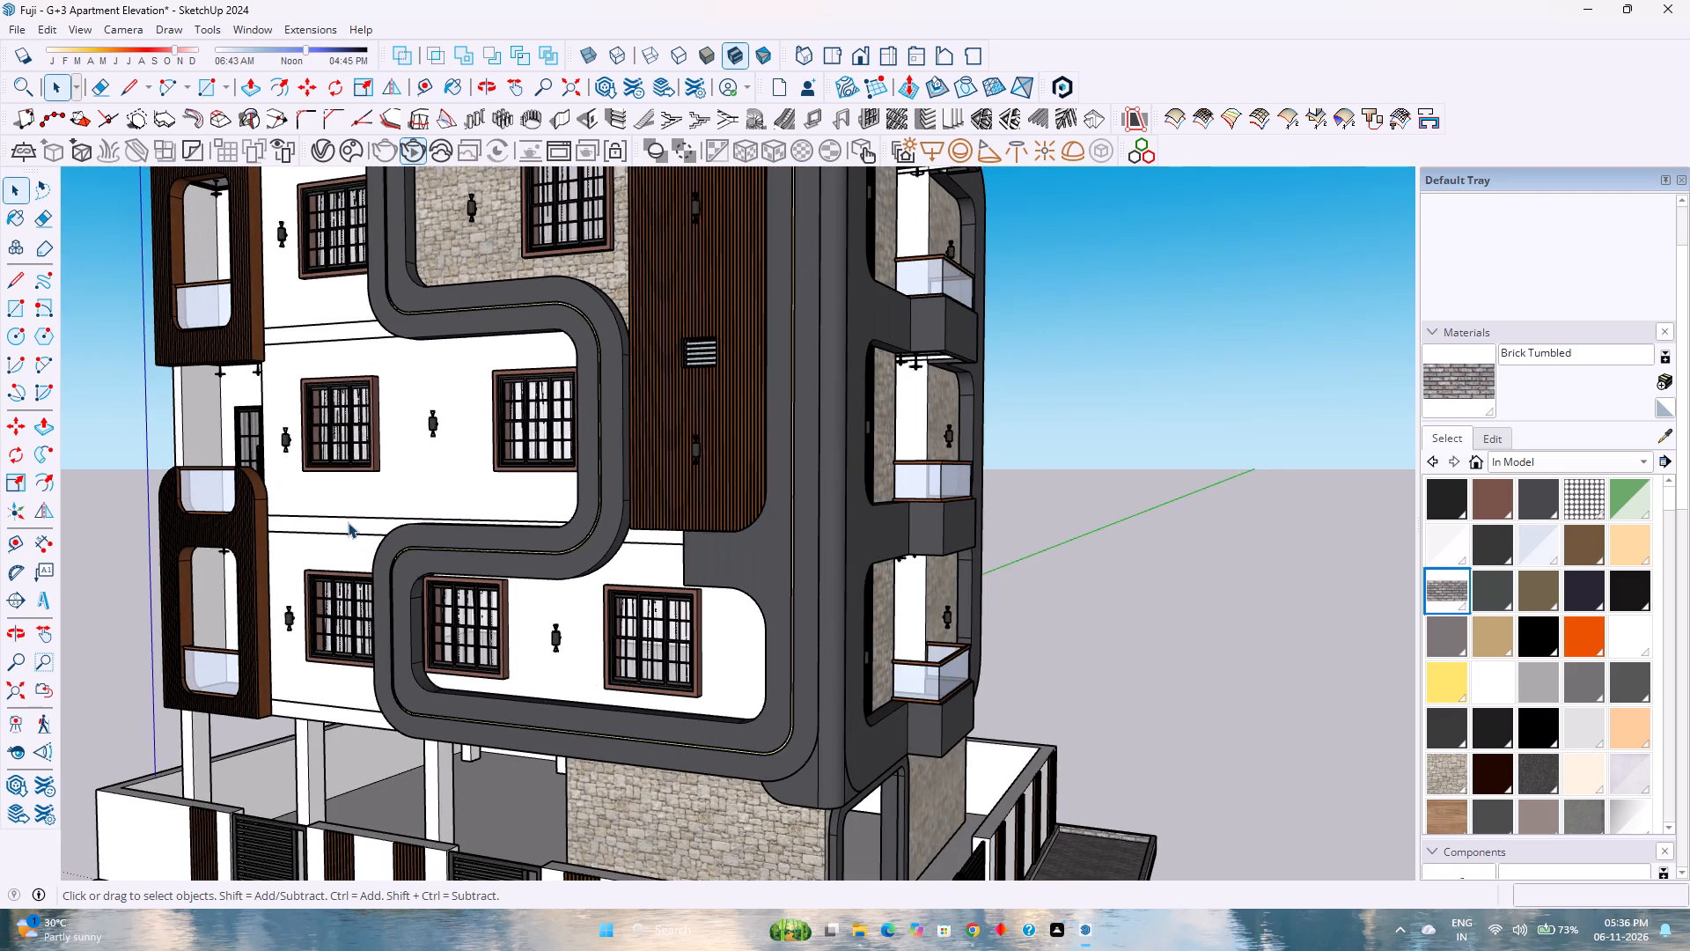
pyautogui.scroll(-2, 355, 522)
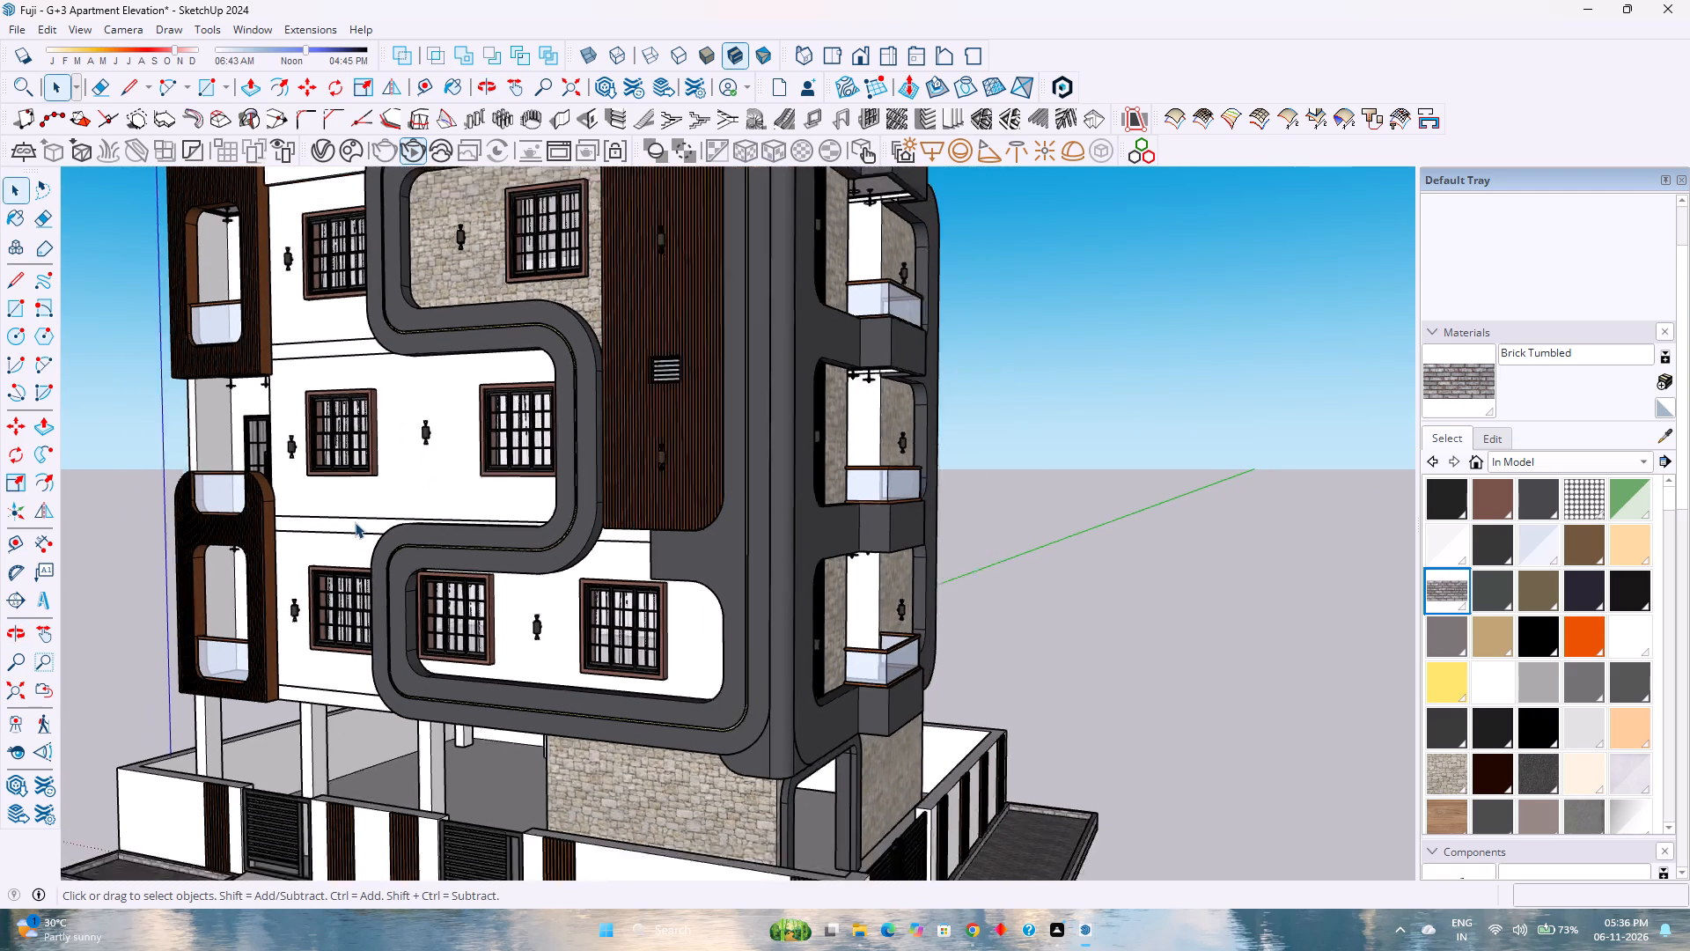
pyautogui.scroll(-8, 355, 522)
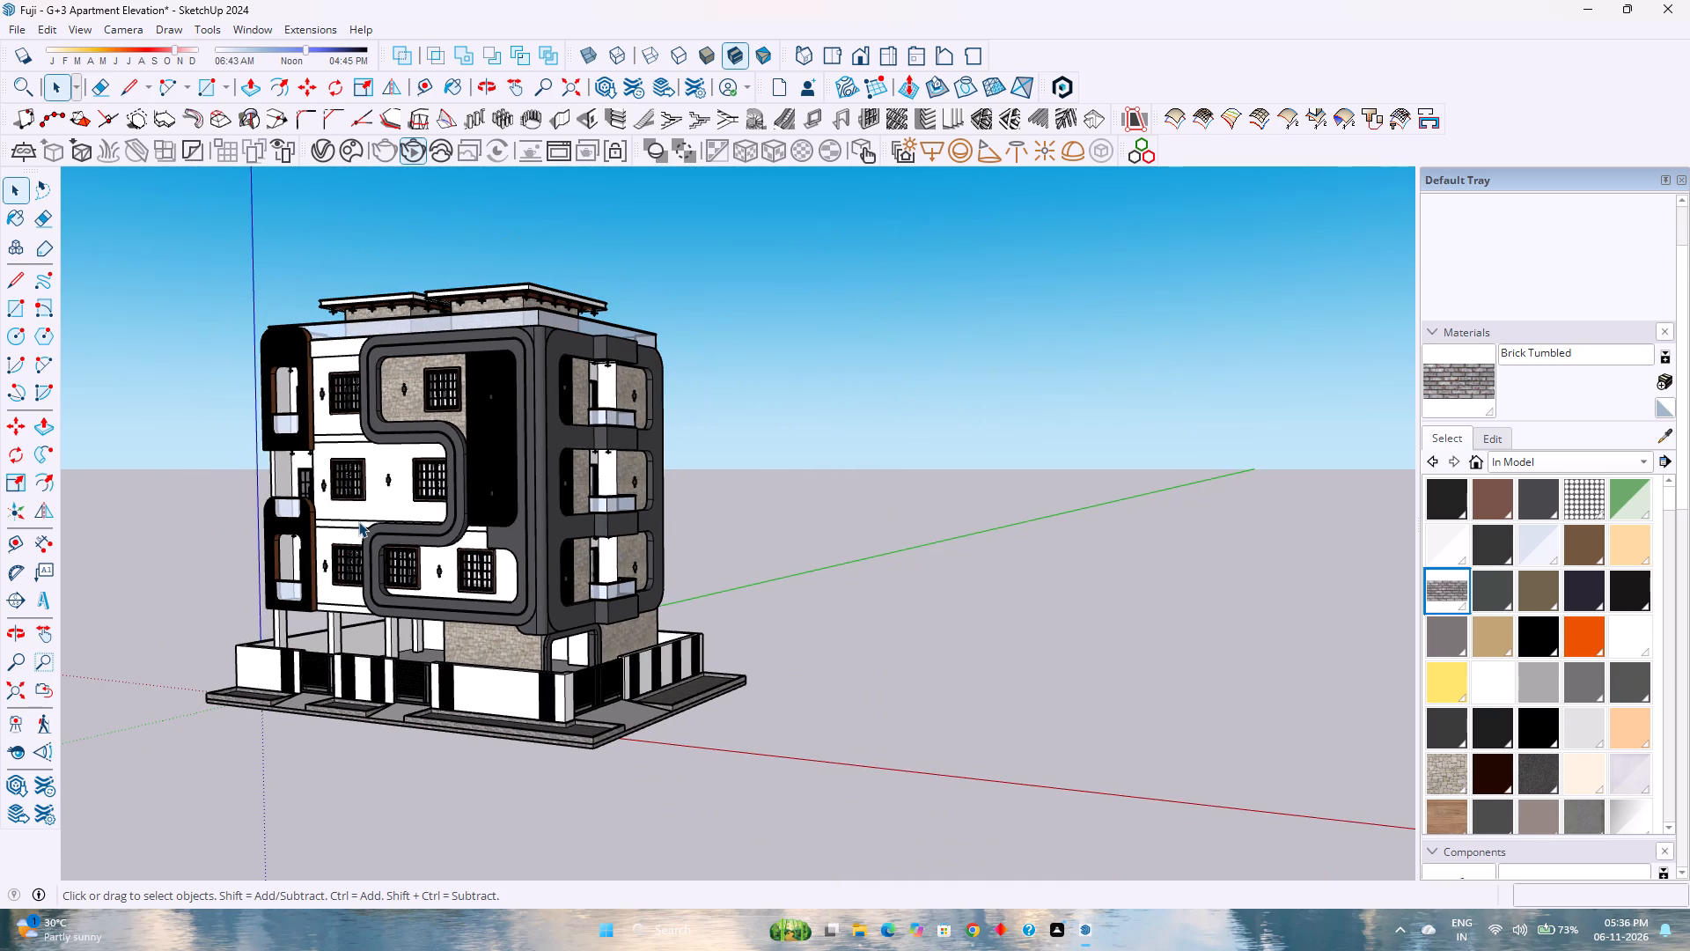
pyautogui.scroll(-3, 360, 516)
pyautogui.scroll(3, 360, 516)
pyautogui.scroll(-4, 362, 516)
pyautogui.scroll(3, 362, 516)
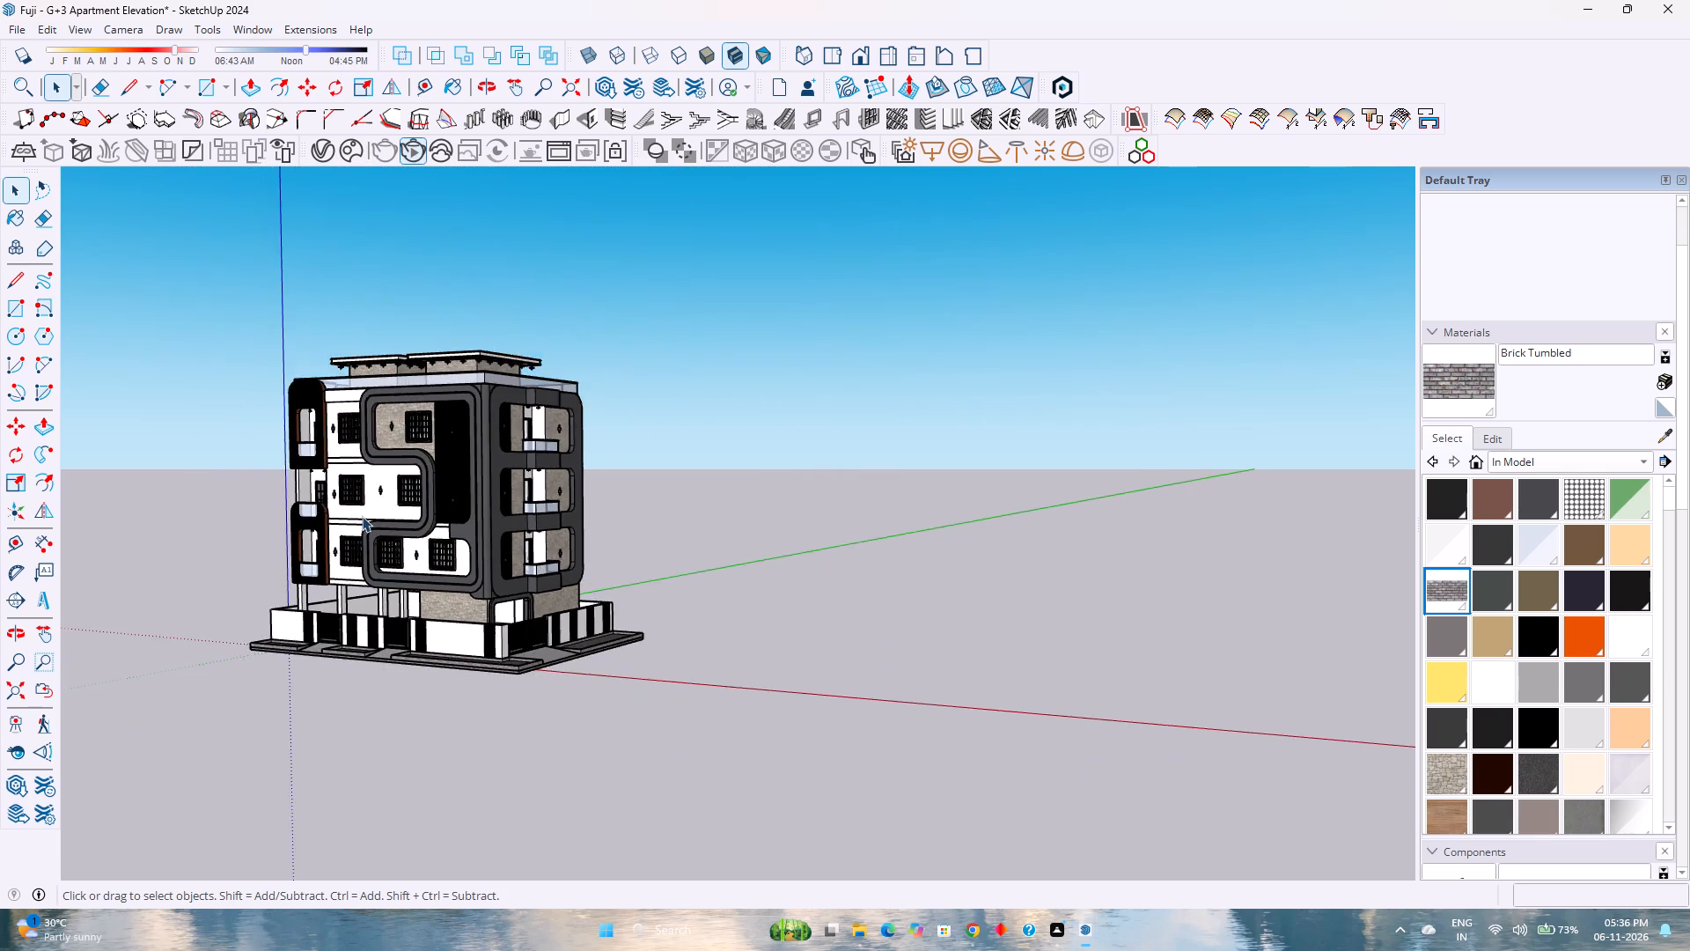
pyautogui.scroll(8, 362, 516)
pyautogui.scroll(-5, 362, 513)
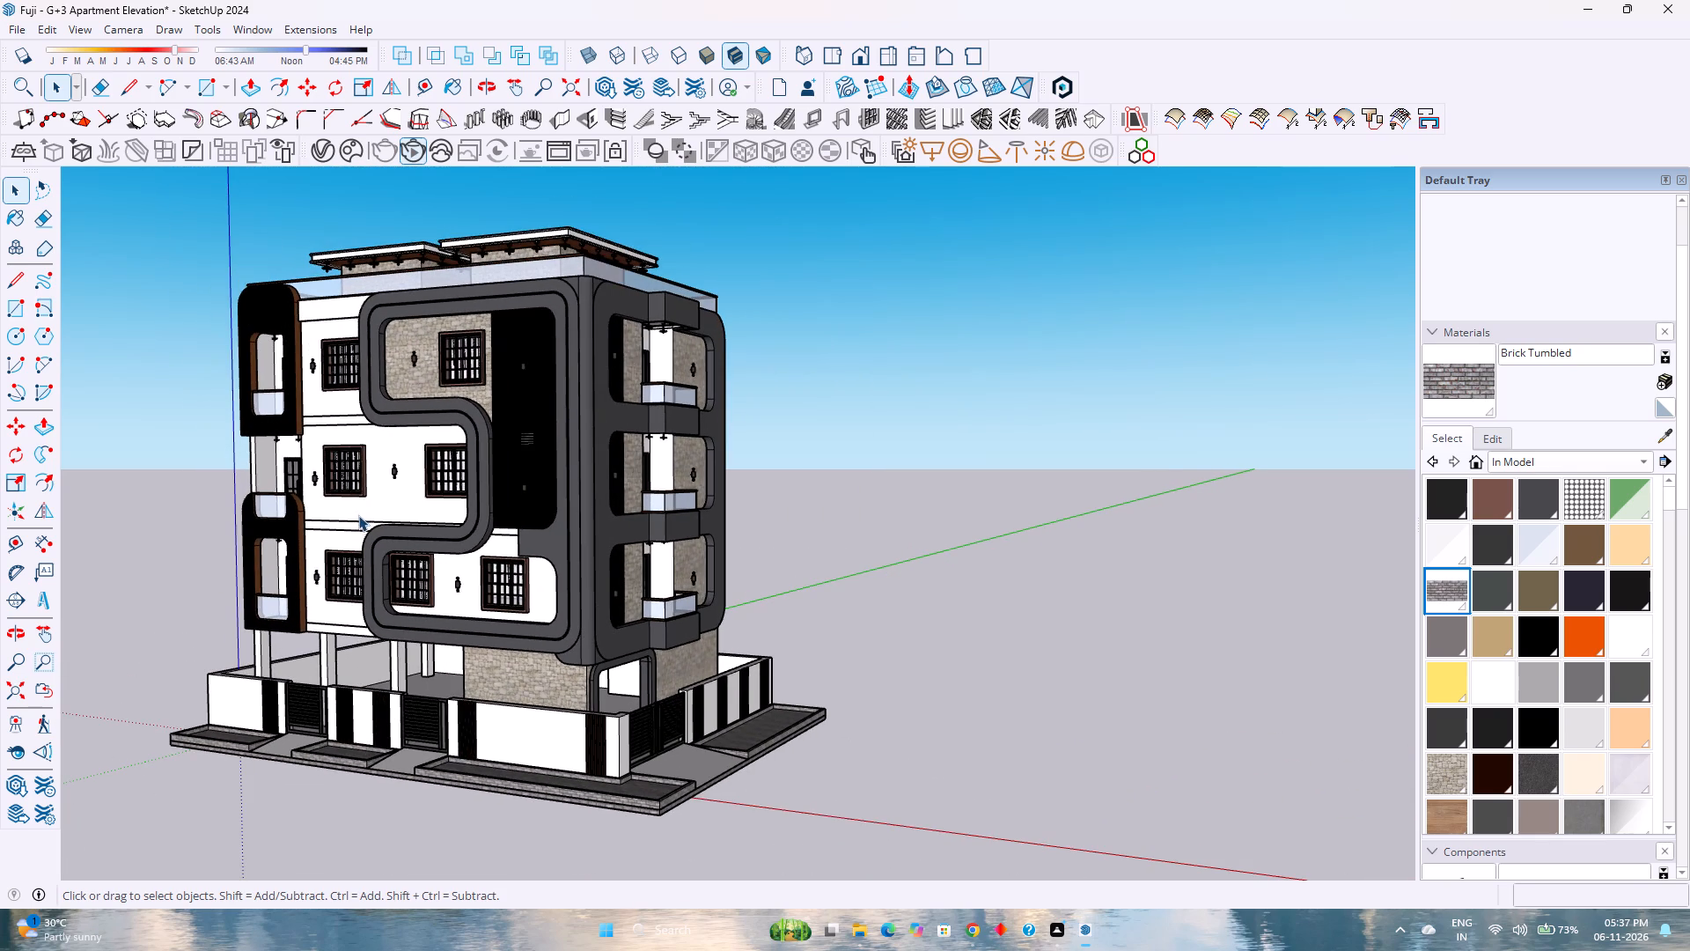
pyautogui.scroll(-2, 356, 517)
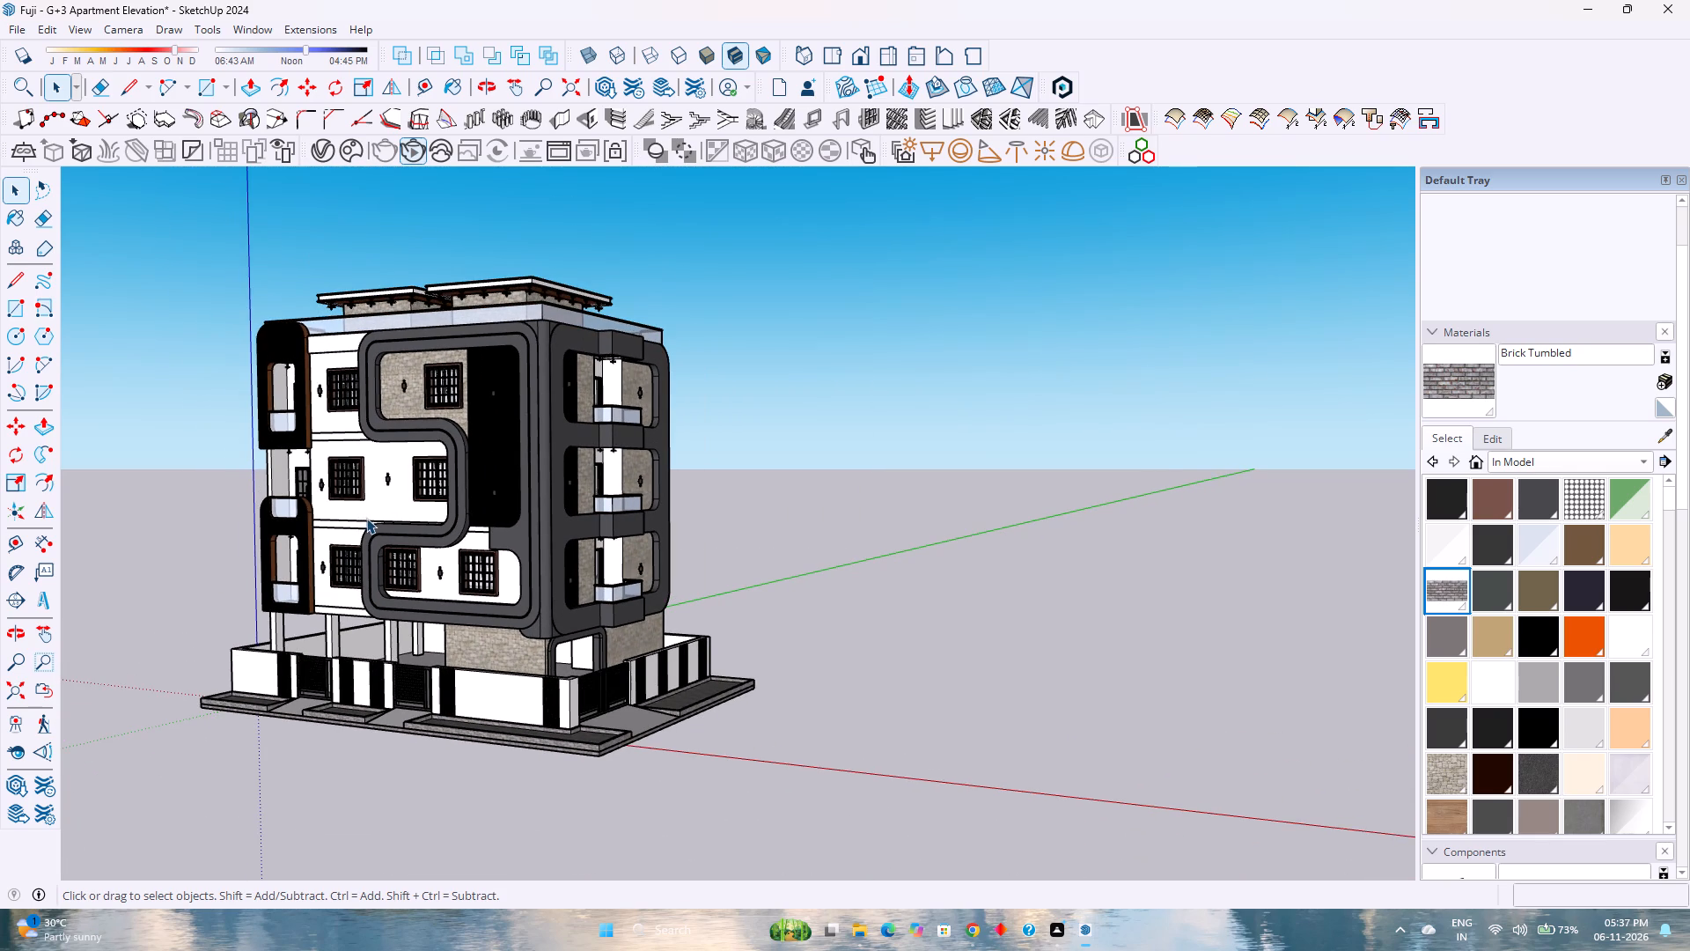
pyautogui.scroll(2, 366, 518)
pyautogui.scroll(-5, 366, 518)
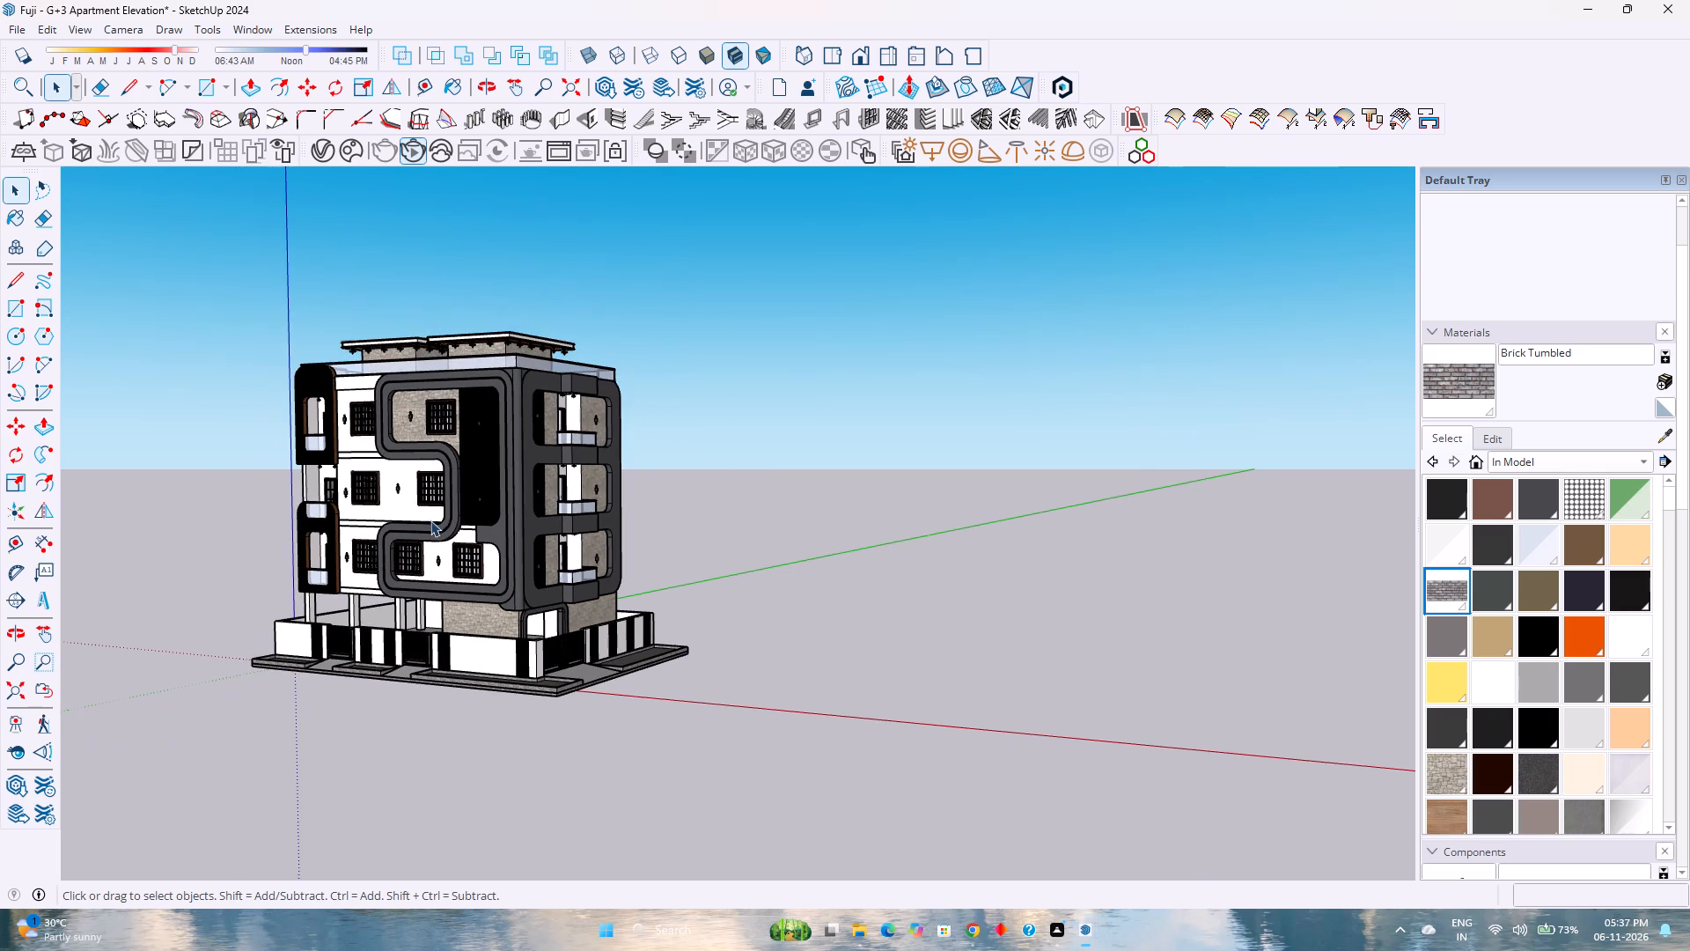
# Examine the rooftop up close, checking the glass railing, stone walls, and the canopy's wooden soffit and ceiling lights.
pyautogui.scroll(6, 599, 388)
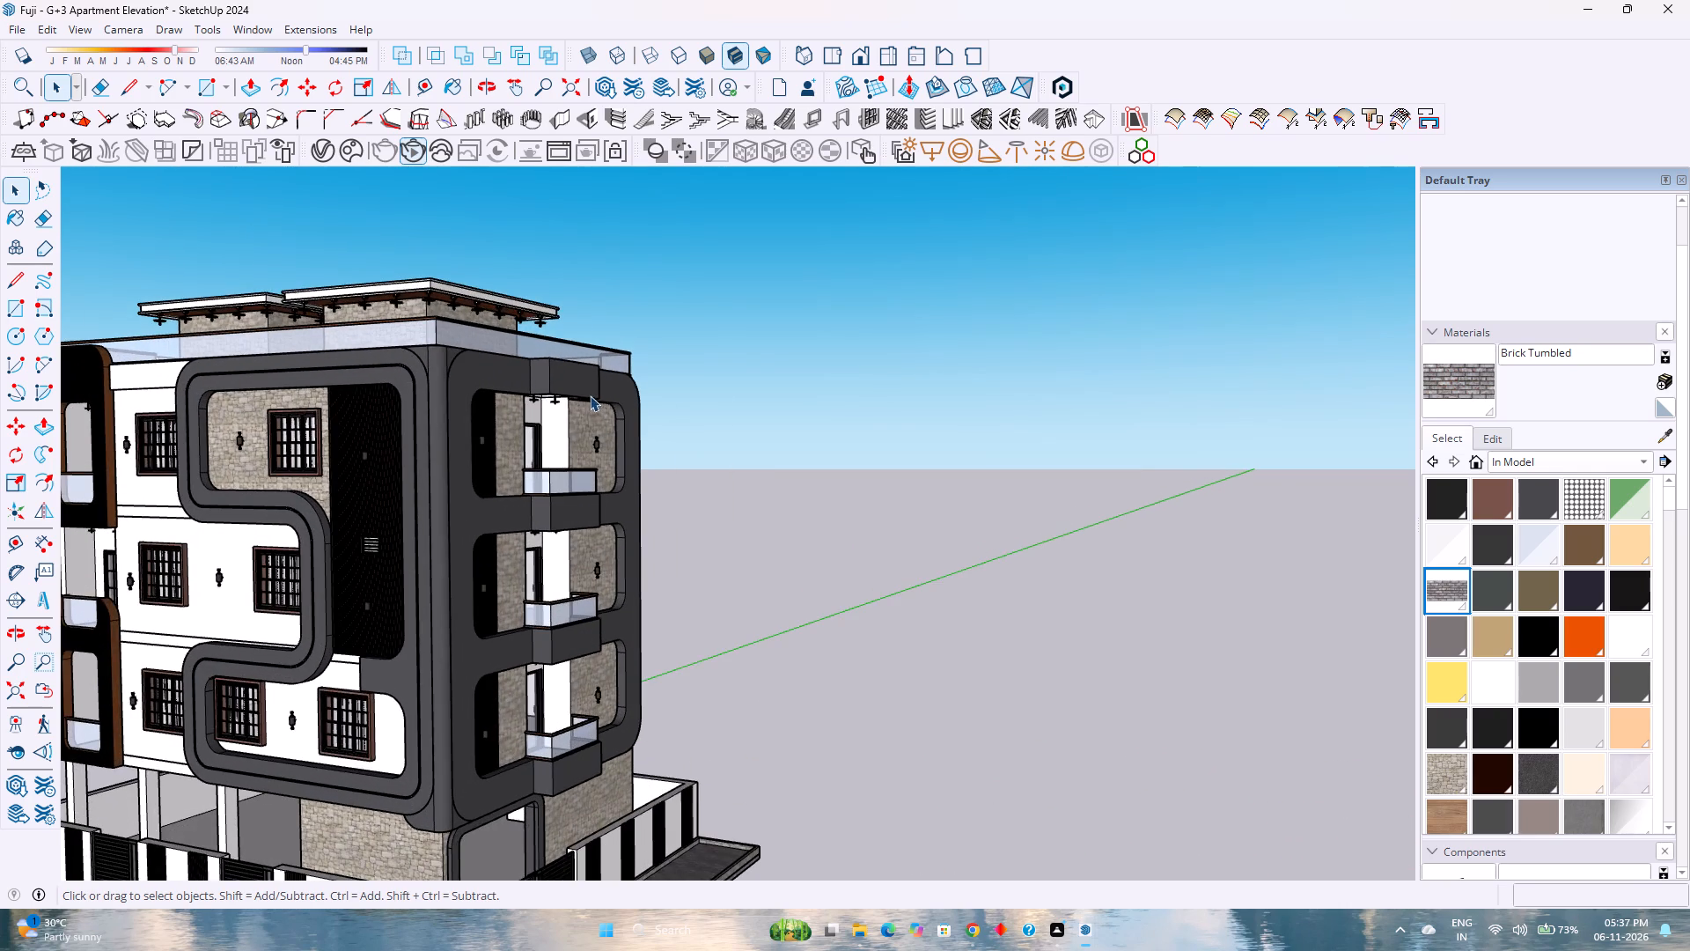
pyautogui.scroll(2, 387, 289)
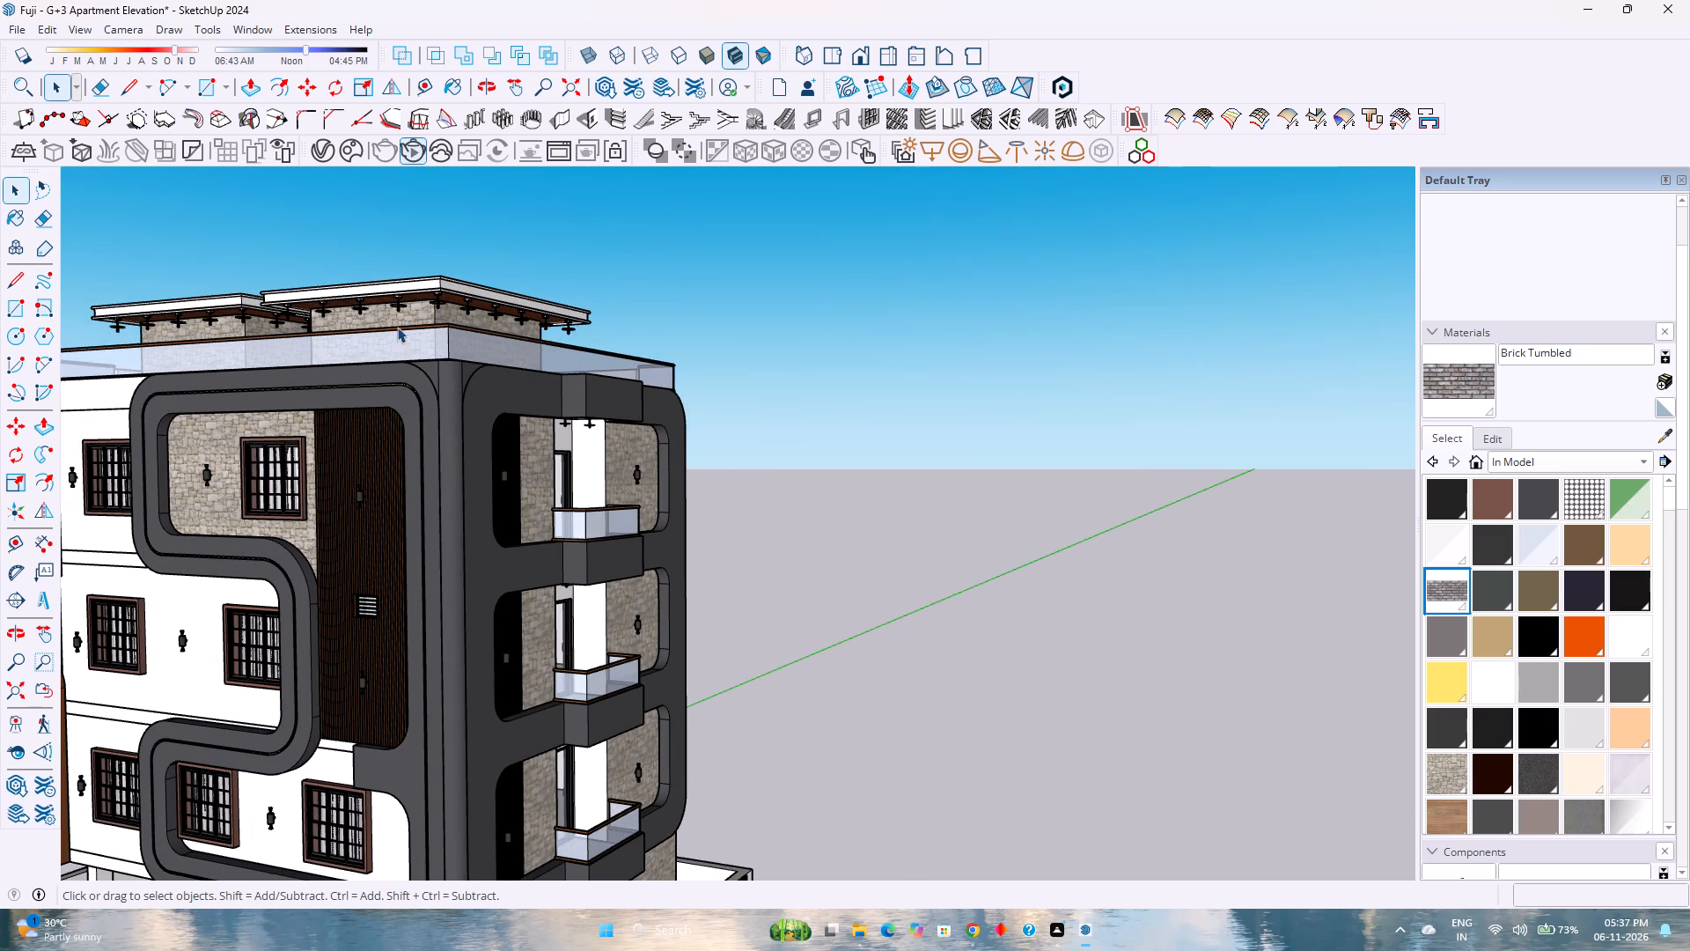
pyautogui.scroll(4, 391, 292)
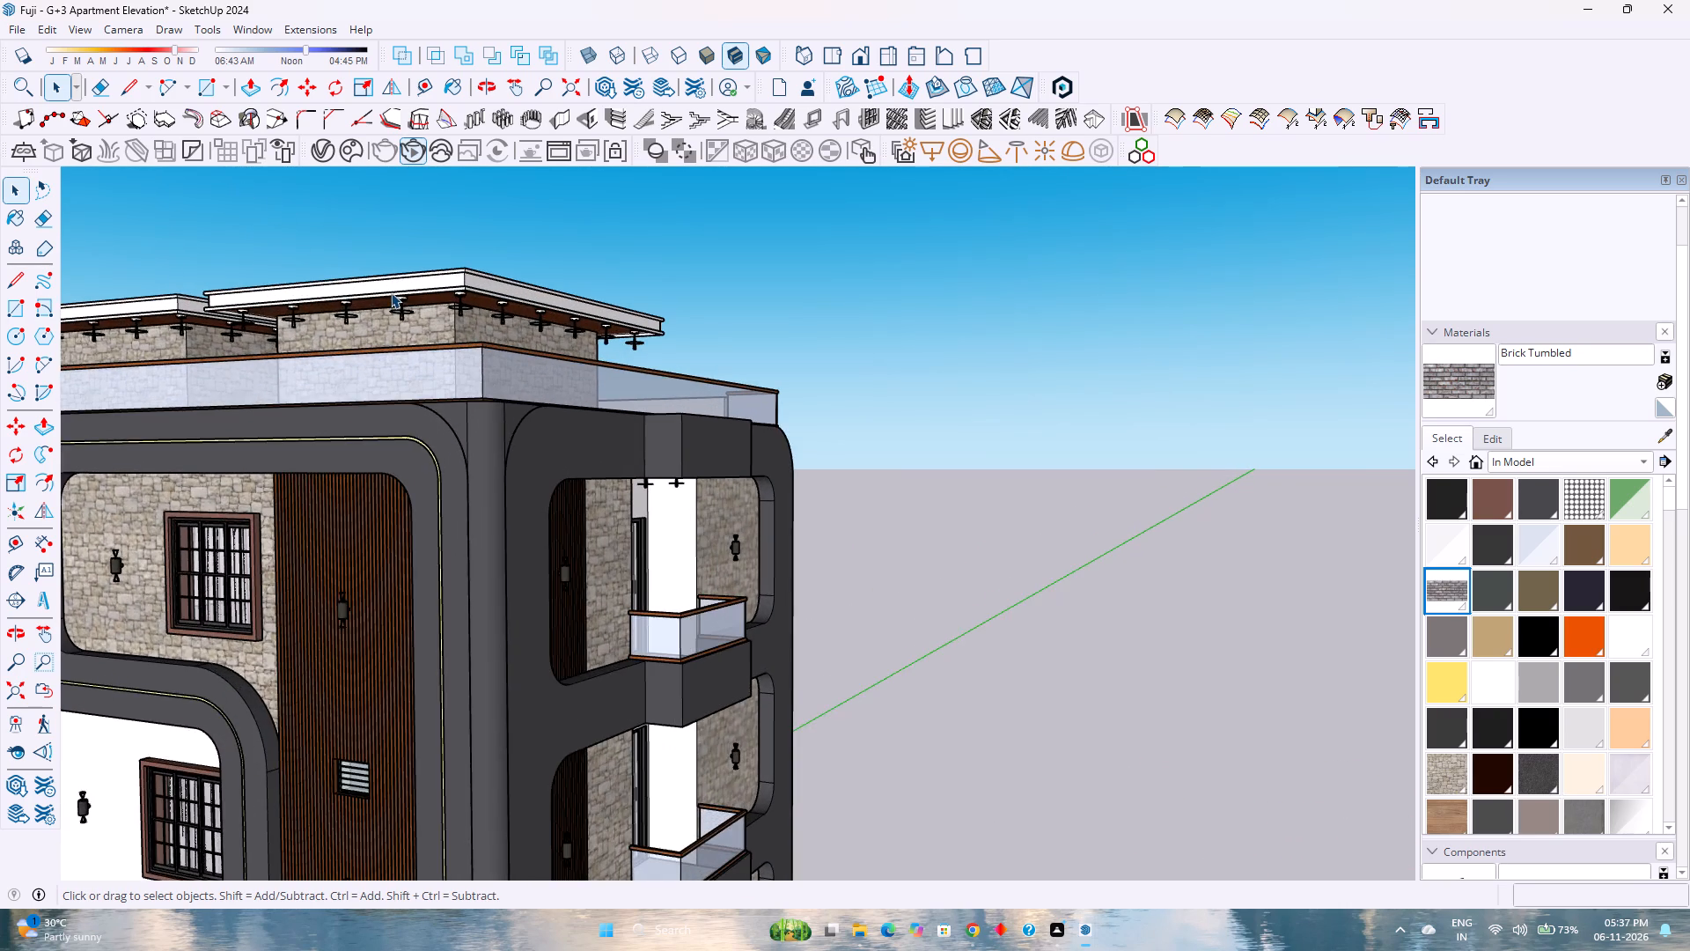
pyautogui.scroll(4, 391, 292)
pyautogui.scroll(-3, 392, 293)
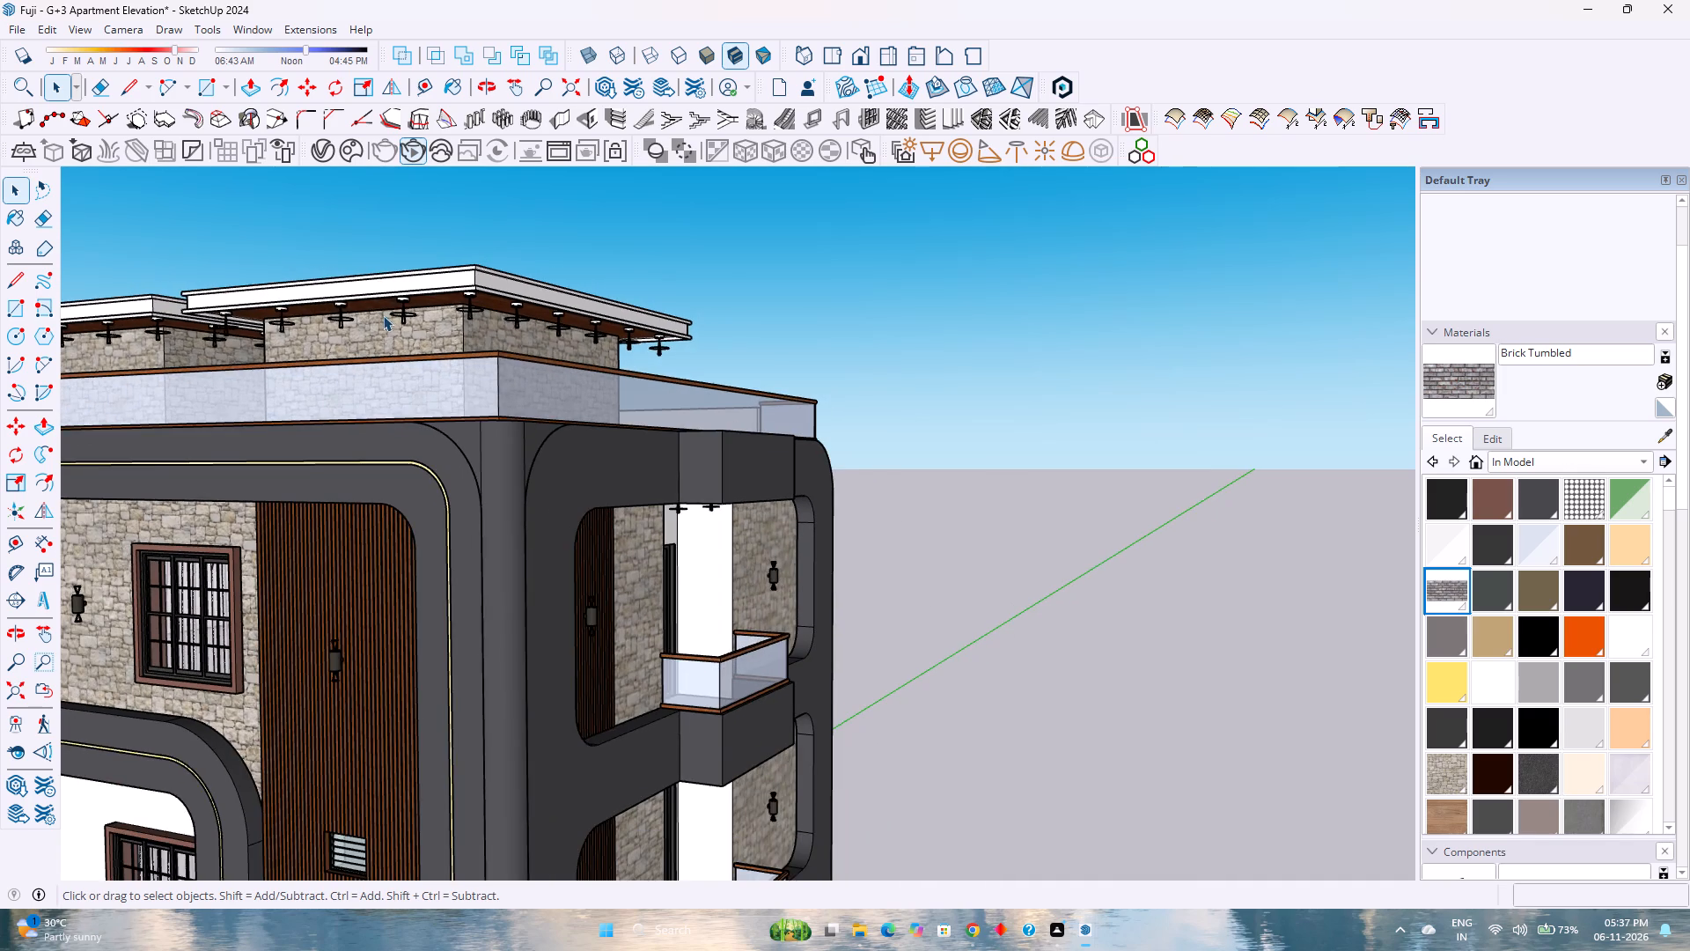
pyautogui.scroll(-3, 384, 316)
pyautogui.scroll(1, 517, 272)
pyautogui.scroll(10, 452, 304)
pyautogui.middleClick(403, 313)
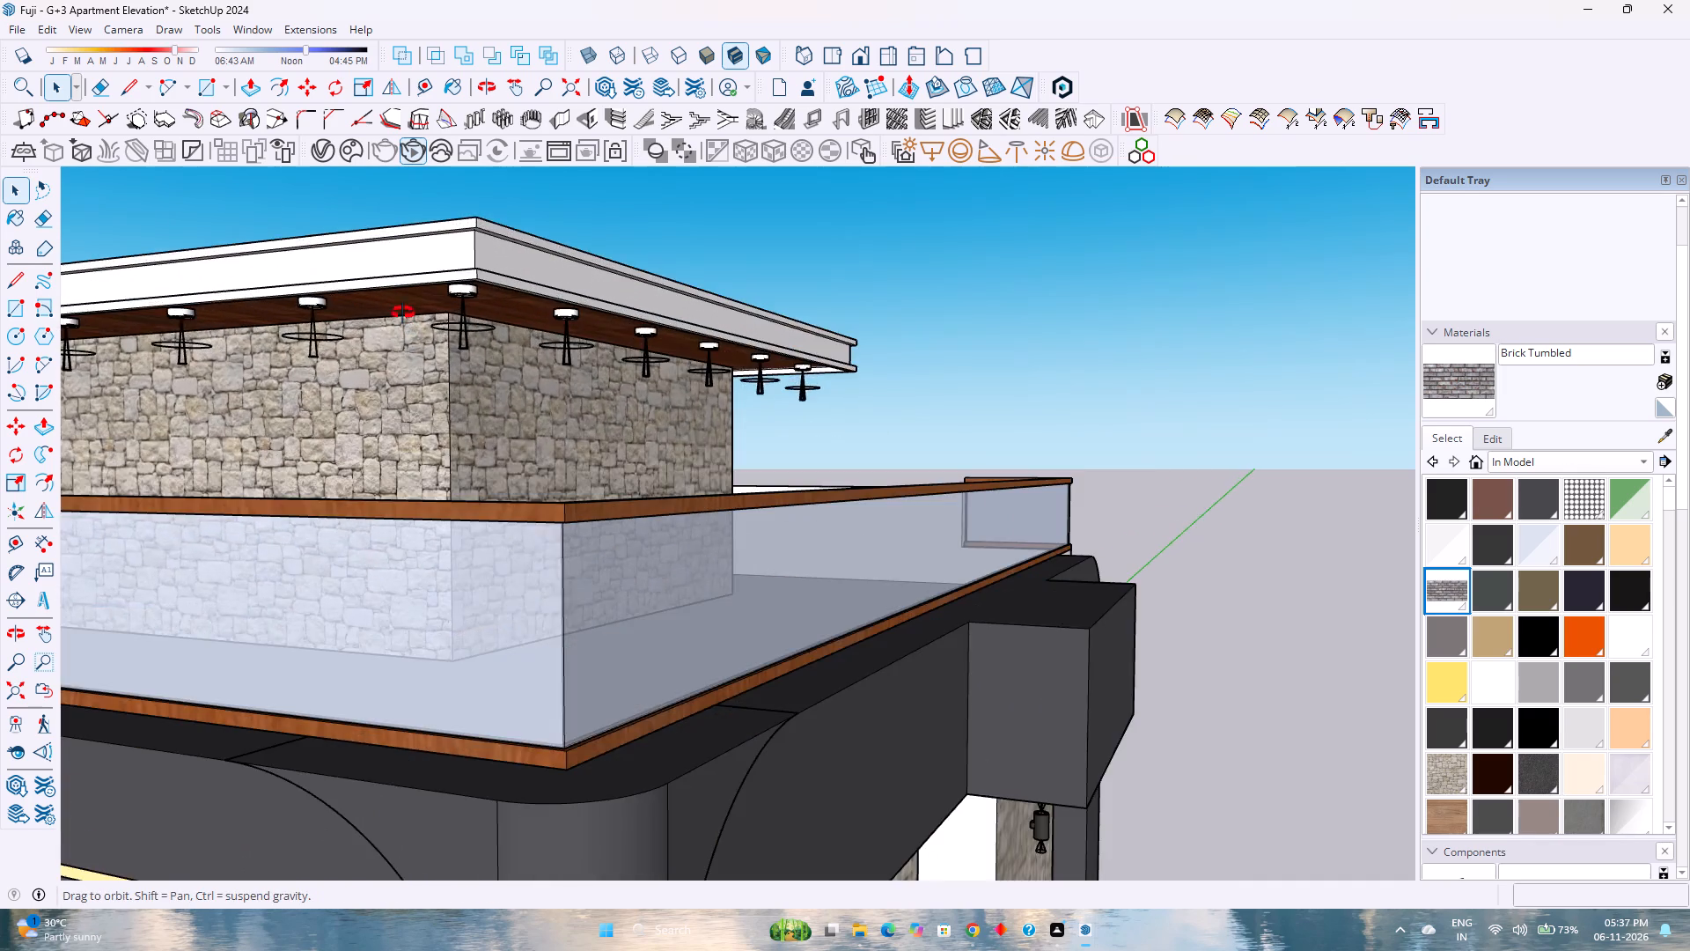
pyautogui.middleClick(403, 313)
pyautogui.moveTo(407, 307); pyautogui.dragTo(432, 269, button='middle')
pyautogui.moveTo(434, 268); pyautogui.dragTo(463, 236, button='middle')
pyautogui.middleClick(463, 237)
pyautogui.scroll(9, 603, 499)
pyautogui.middleClick(509, 565)
pyautogui.moveTo(508, 564); pyautogui.dragTo(503, 559, button='middle')
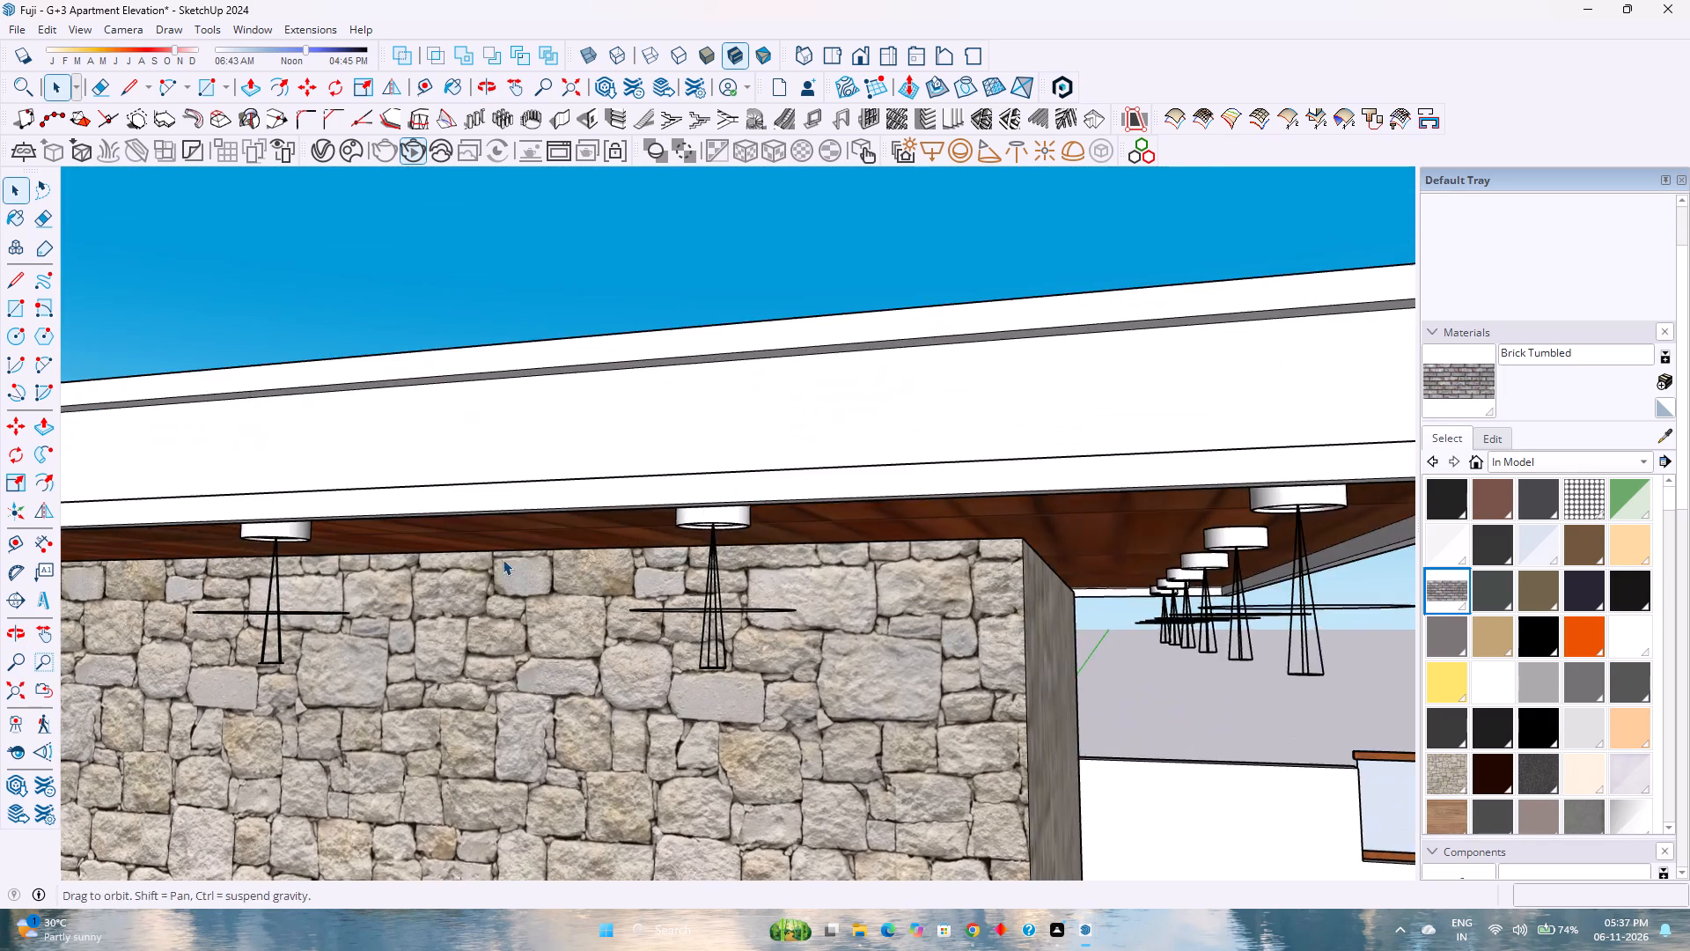
pyautogui.moveTo(503, 559); pyautogui.dragTo(465, 468, button='middle')
pyautogui.middleClick(465, 467)
pyautogui.scroll(-3, 487, 471)
pyautogui.middleClick(540, 530)
pyautogui.middleClick(540, 530)
pyautogui.middleClick(533, 526)
pyautogui.moveTo(501, 500); pyautogui.dragTo(419, 434, button='middle')
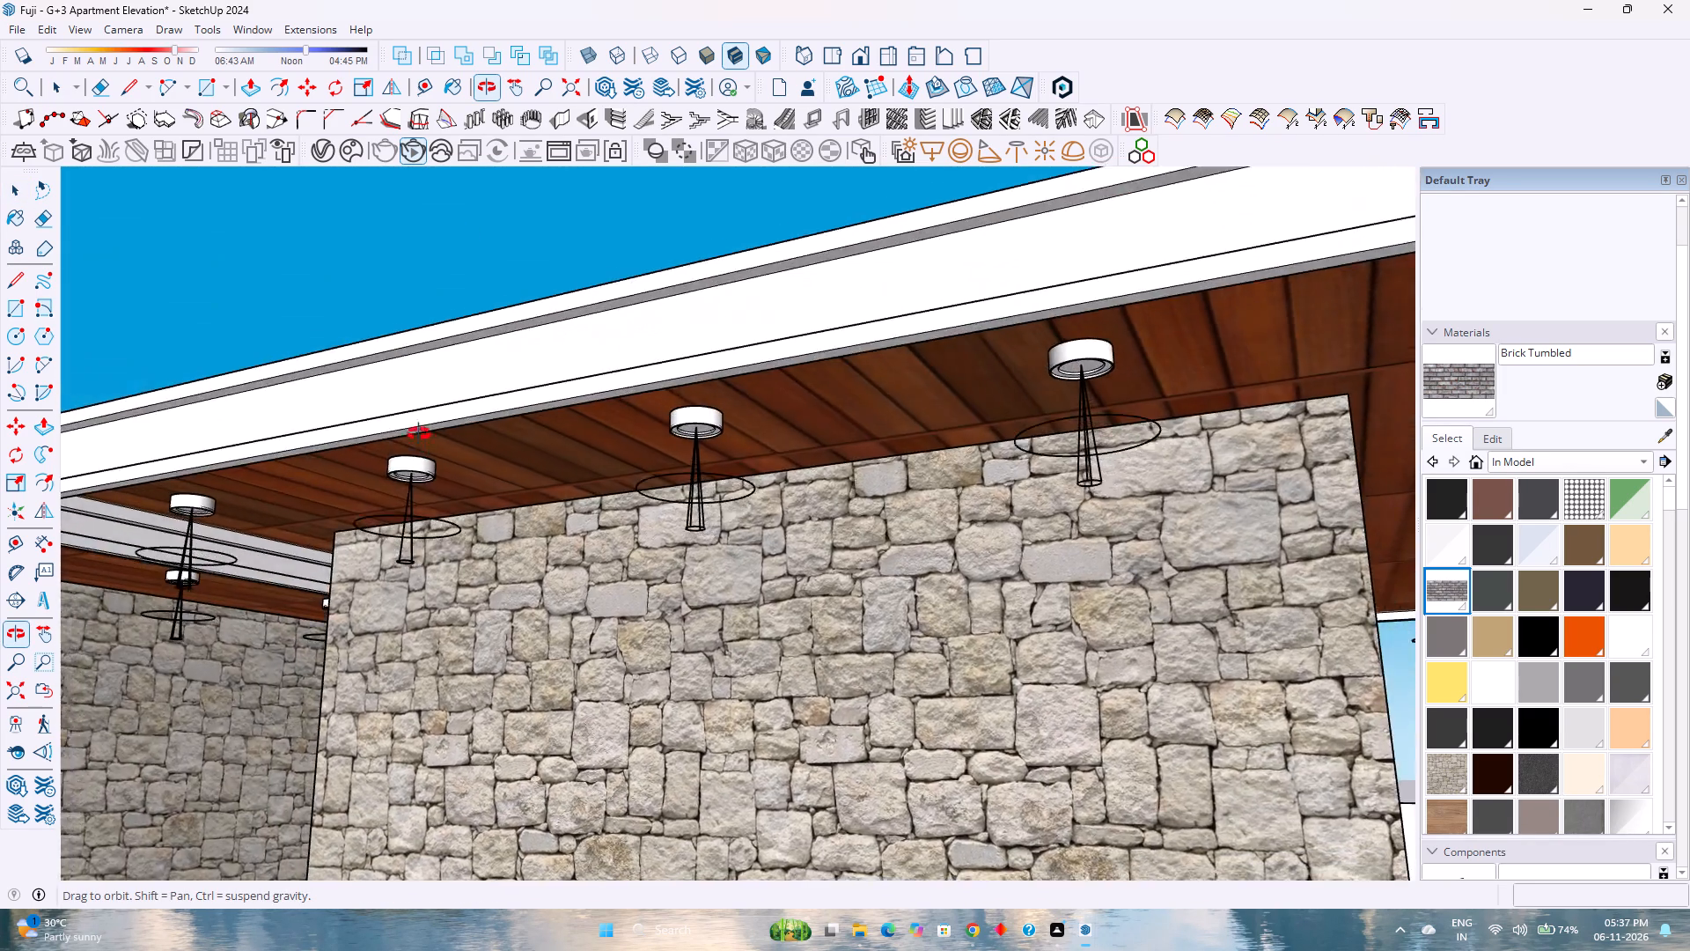
pyautogui.moveTo(419, 434); pyautogui.dragTo(386, 405, button='middle')
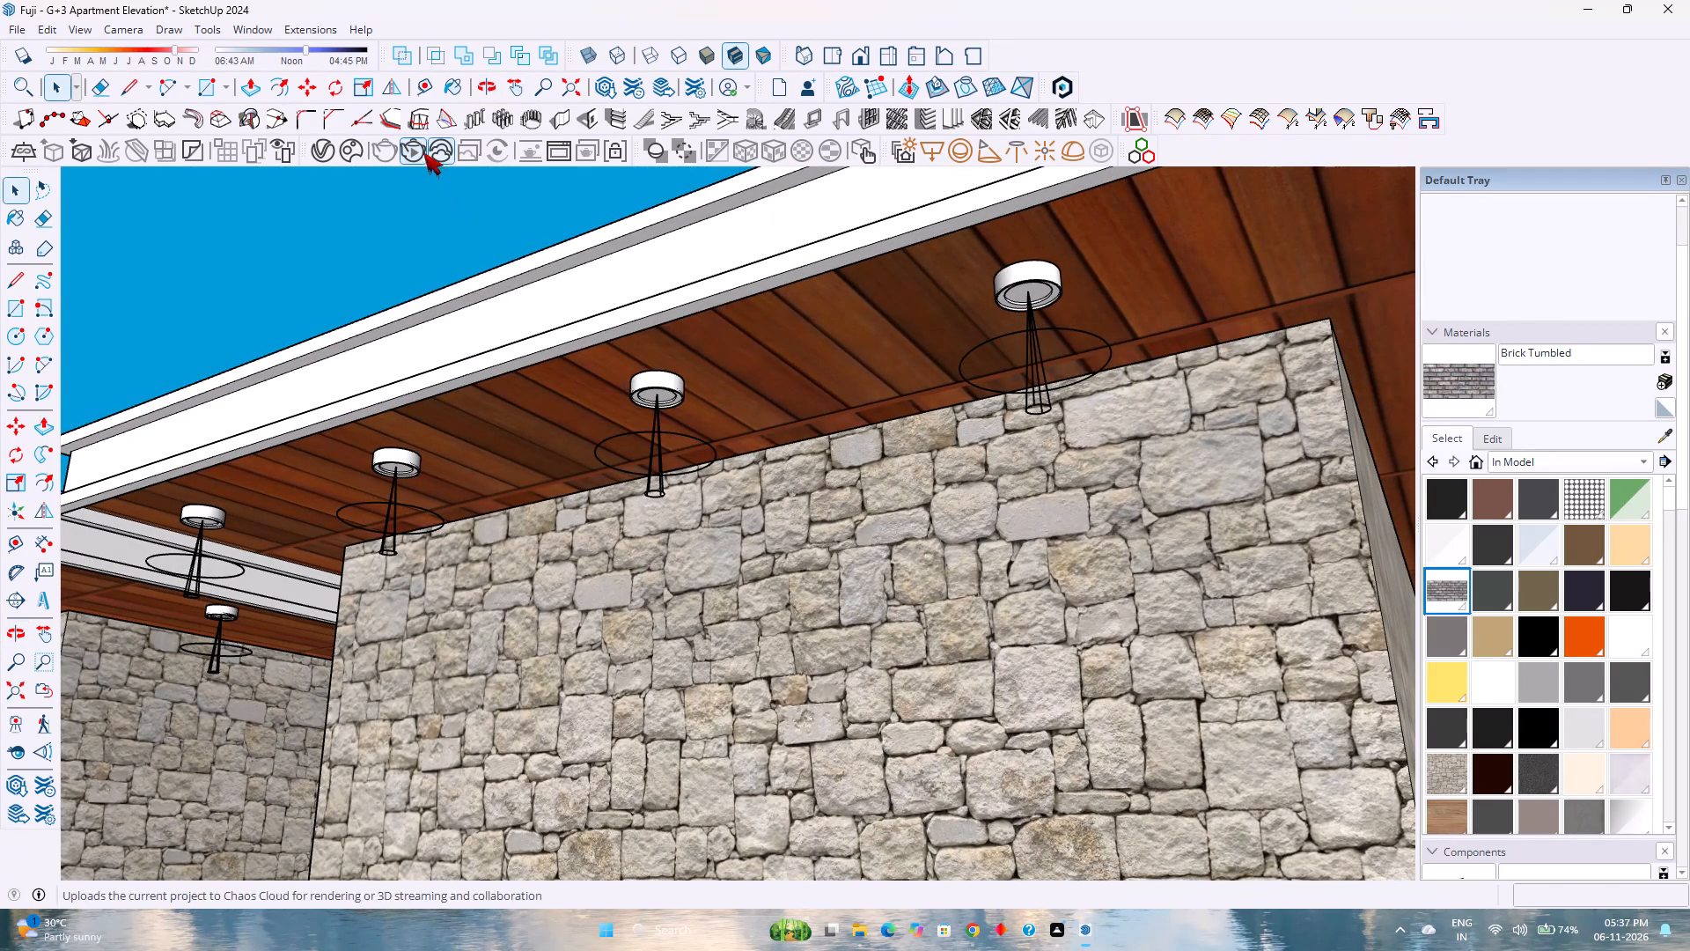
# Run a V-Ray test render of the roof canopy's soffit lights and stone wall, and close the frame buffer after viewing it.
pyautogui.click(415, 149)
pyautogui.click(415, 159)
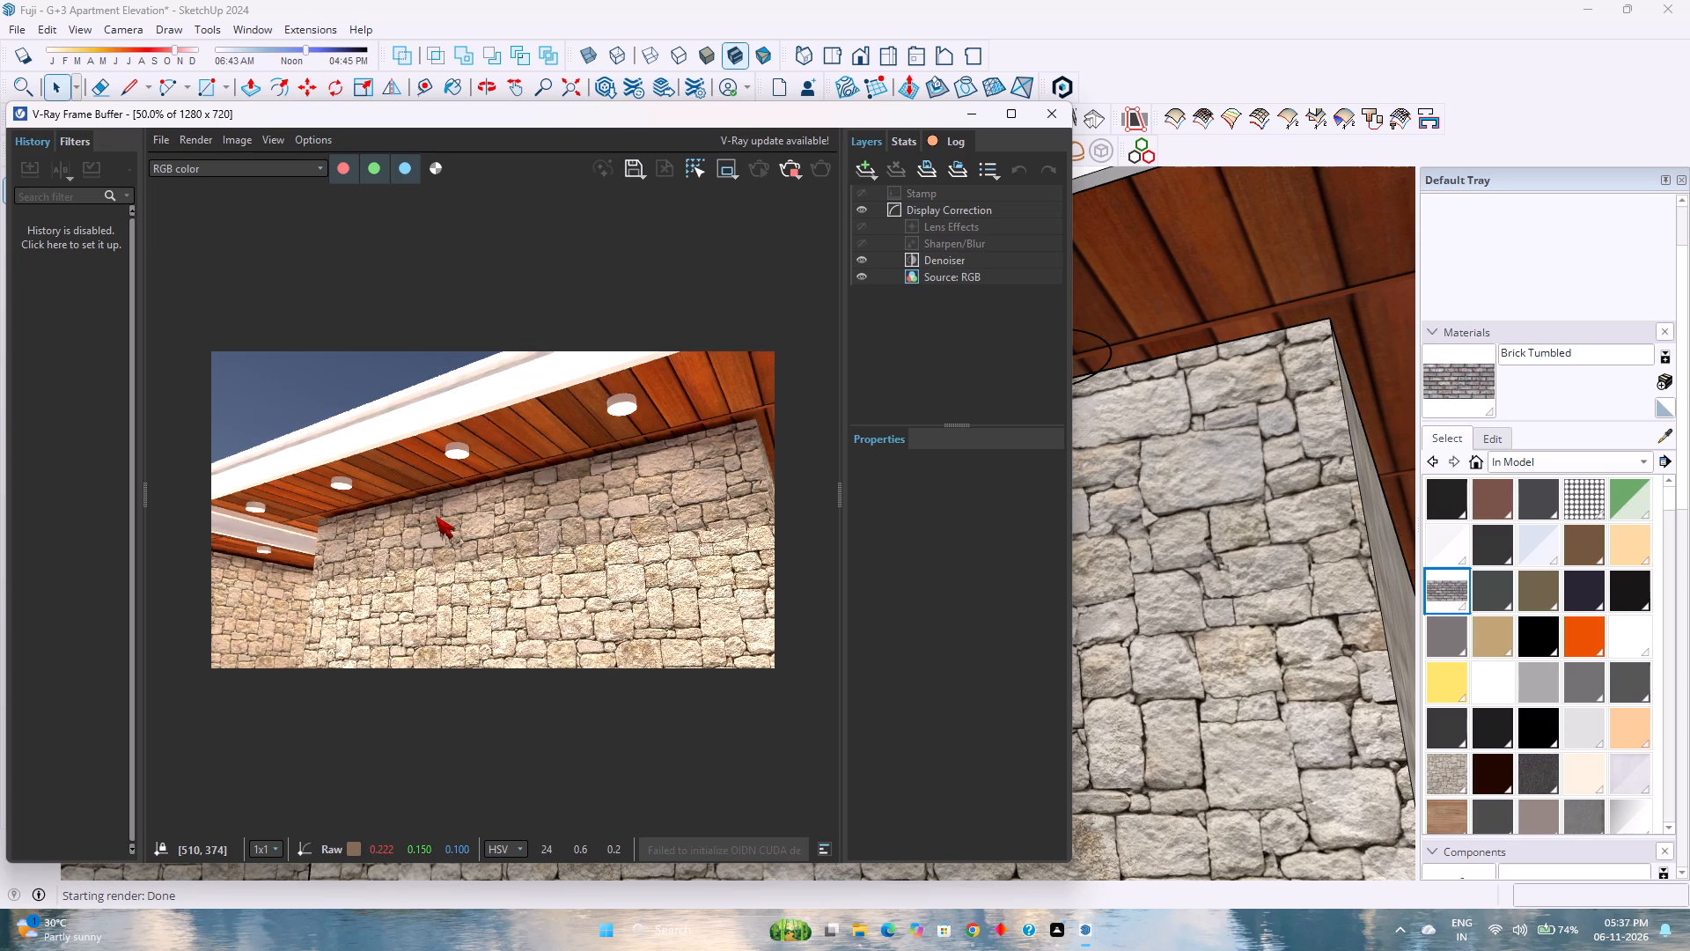
pyautogui.click(1037, 108)
# Move all instances of the roof canopy's soffit light component up 1.5 inches along the blue axis, recessing them into the wooden soffit.
pyautogui.doubleClick(996, 297)
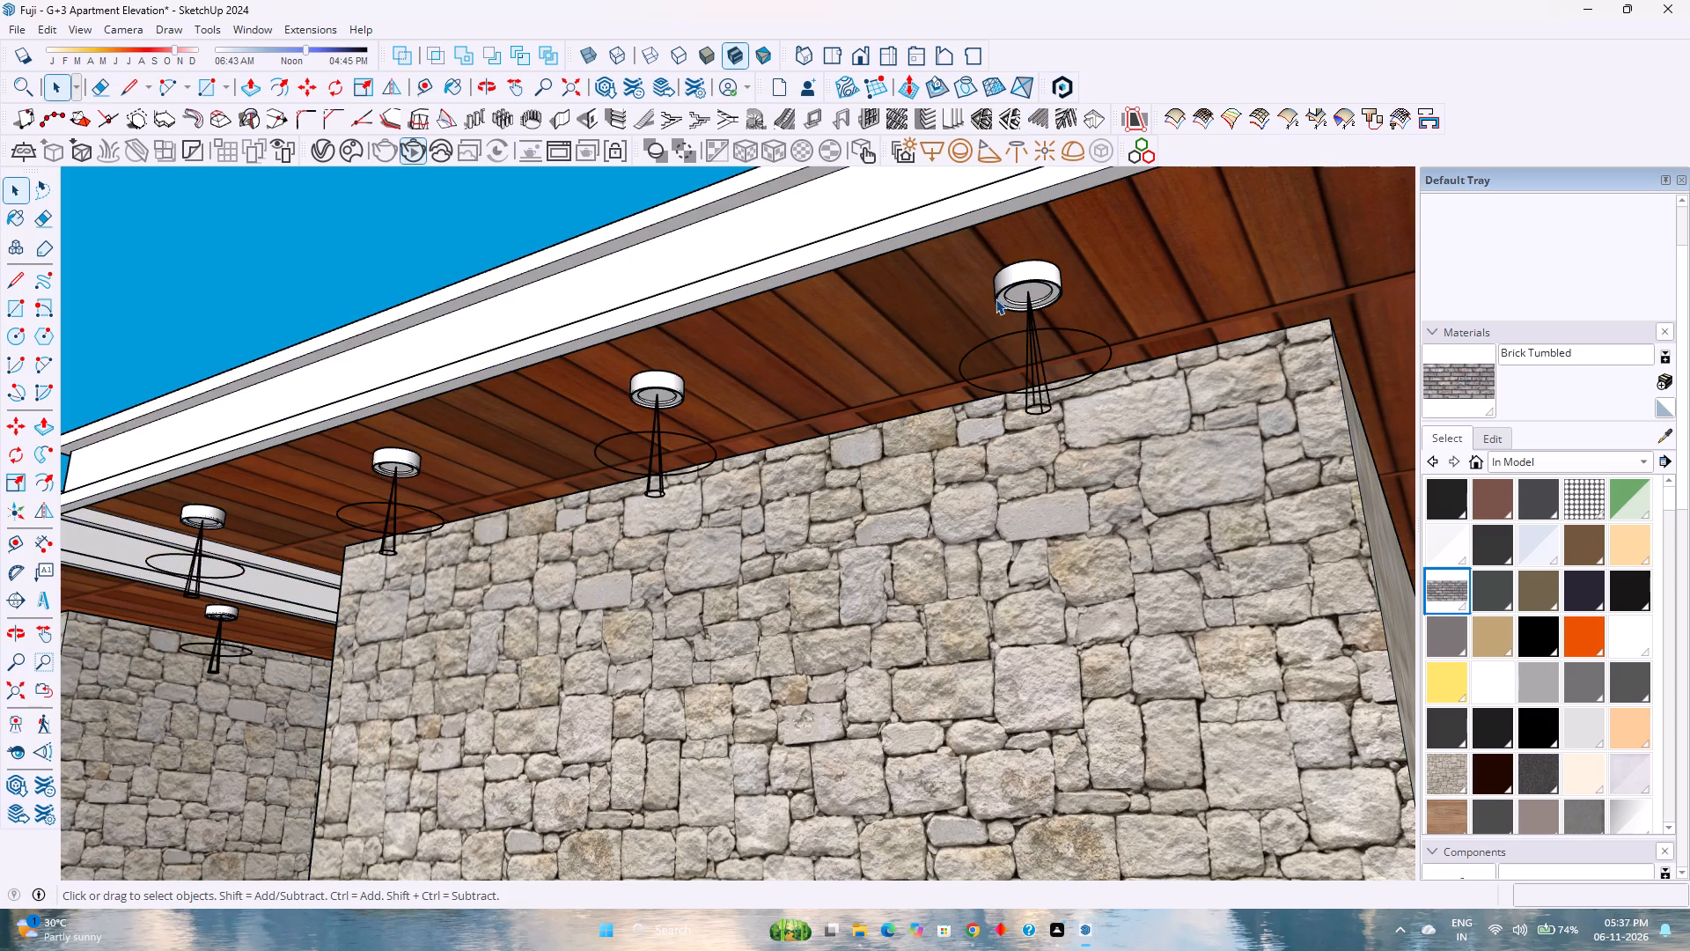
pyautogui.scroll(3, 997, 301)
pyautogui.doubleClick(1026, 285)
pyautogui.click(1026, 285)
pyautogui.click(1026, 285)
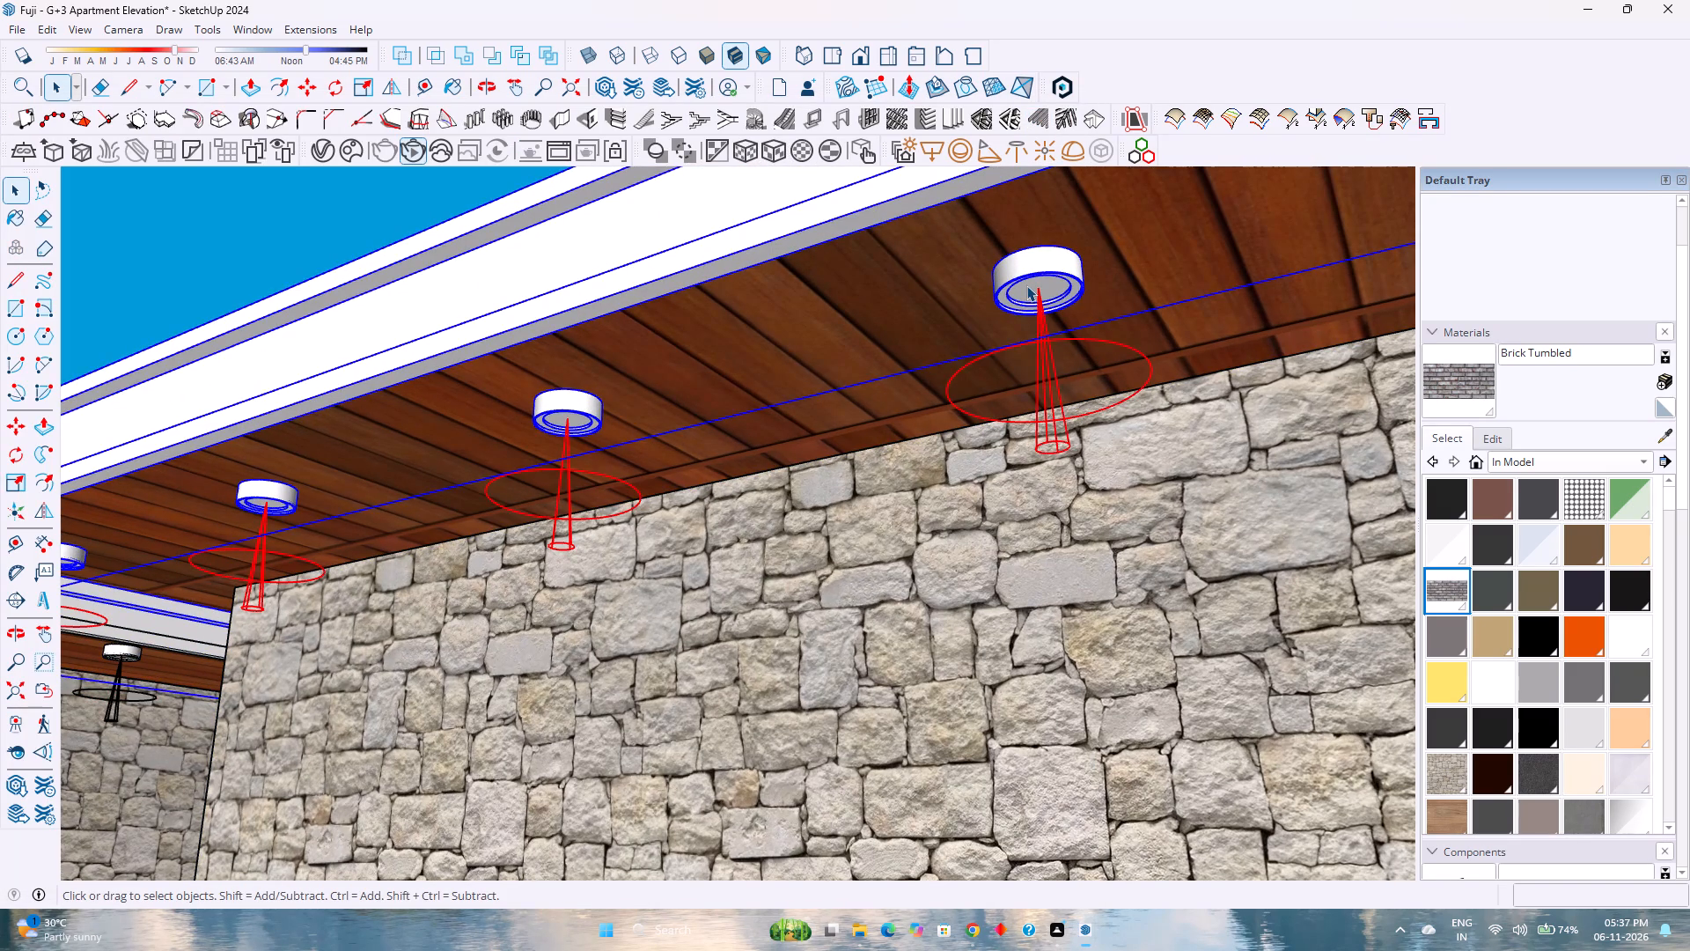
pyautogui.click(1025, 285)
pyautogui.rightClick(1025, 285)
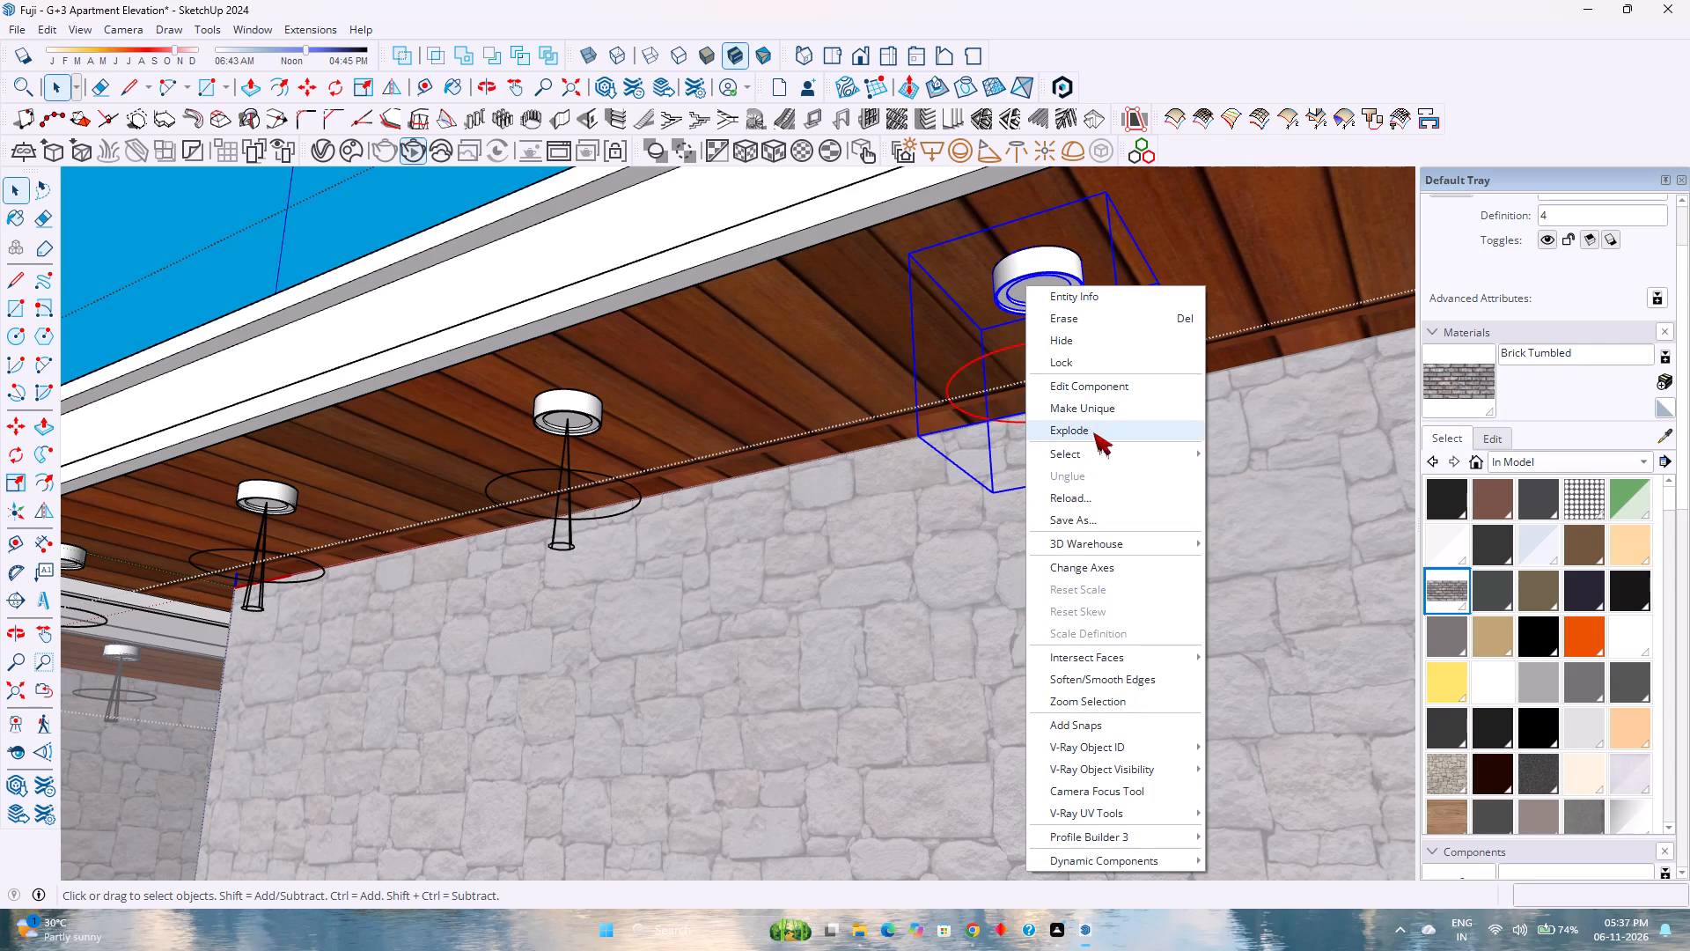
pyautogui.click(1246, 477)
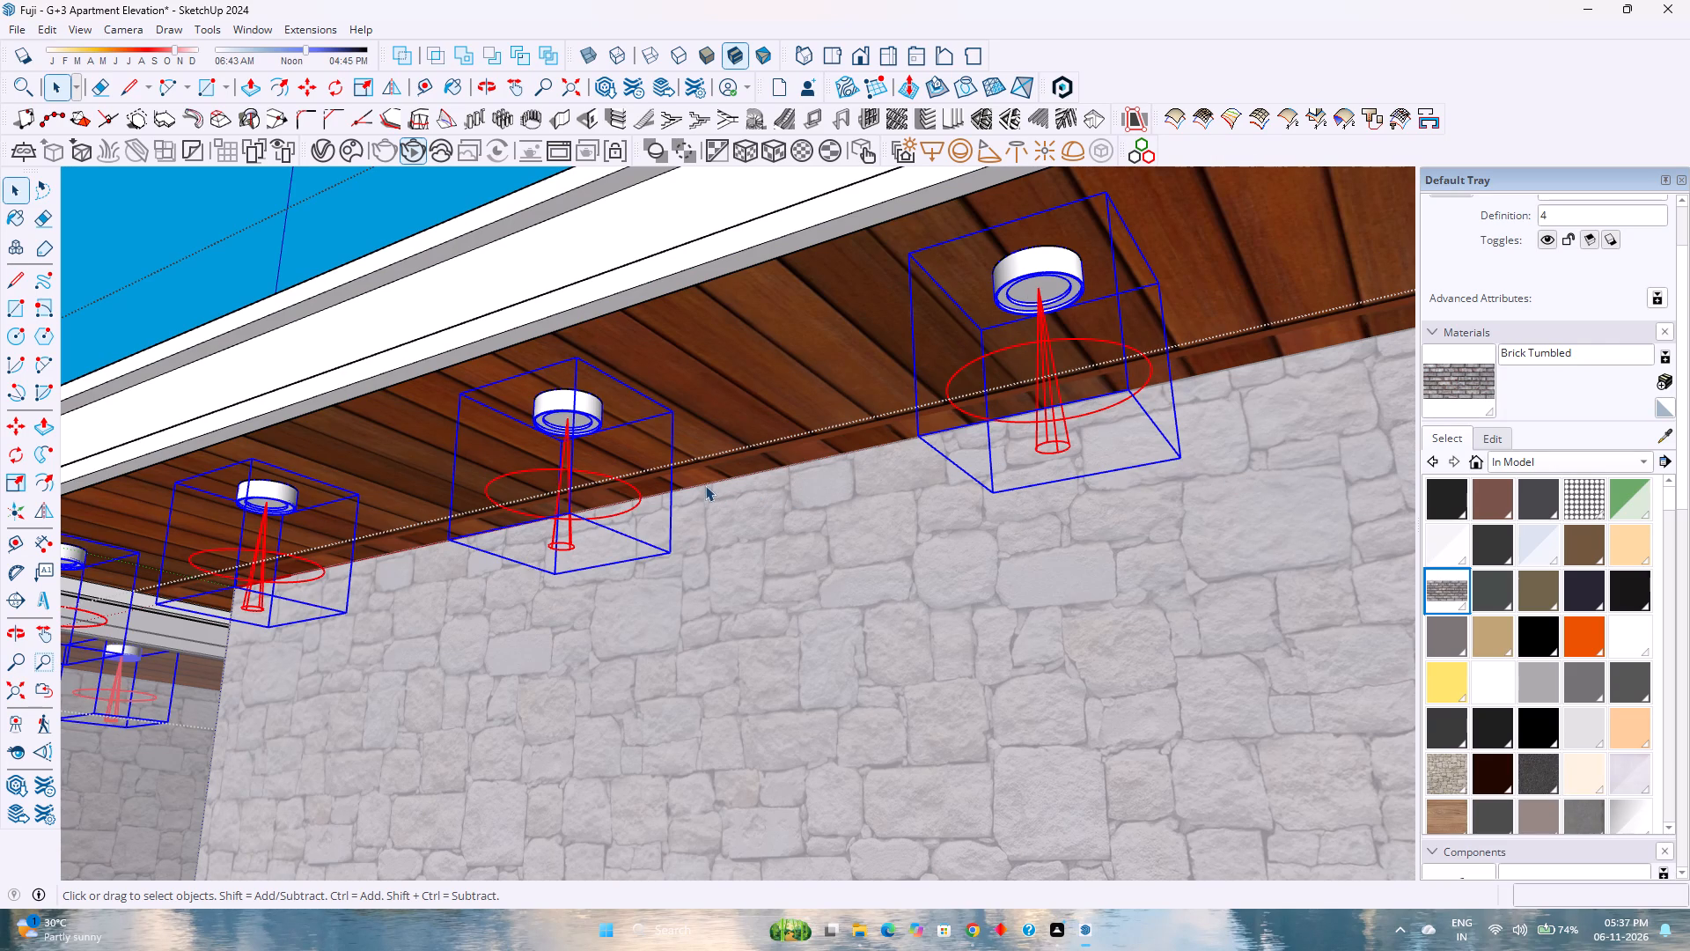
pyautogui.press('m')
pyautogui.click(673, 413)
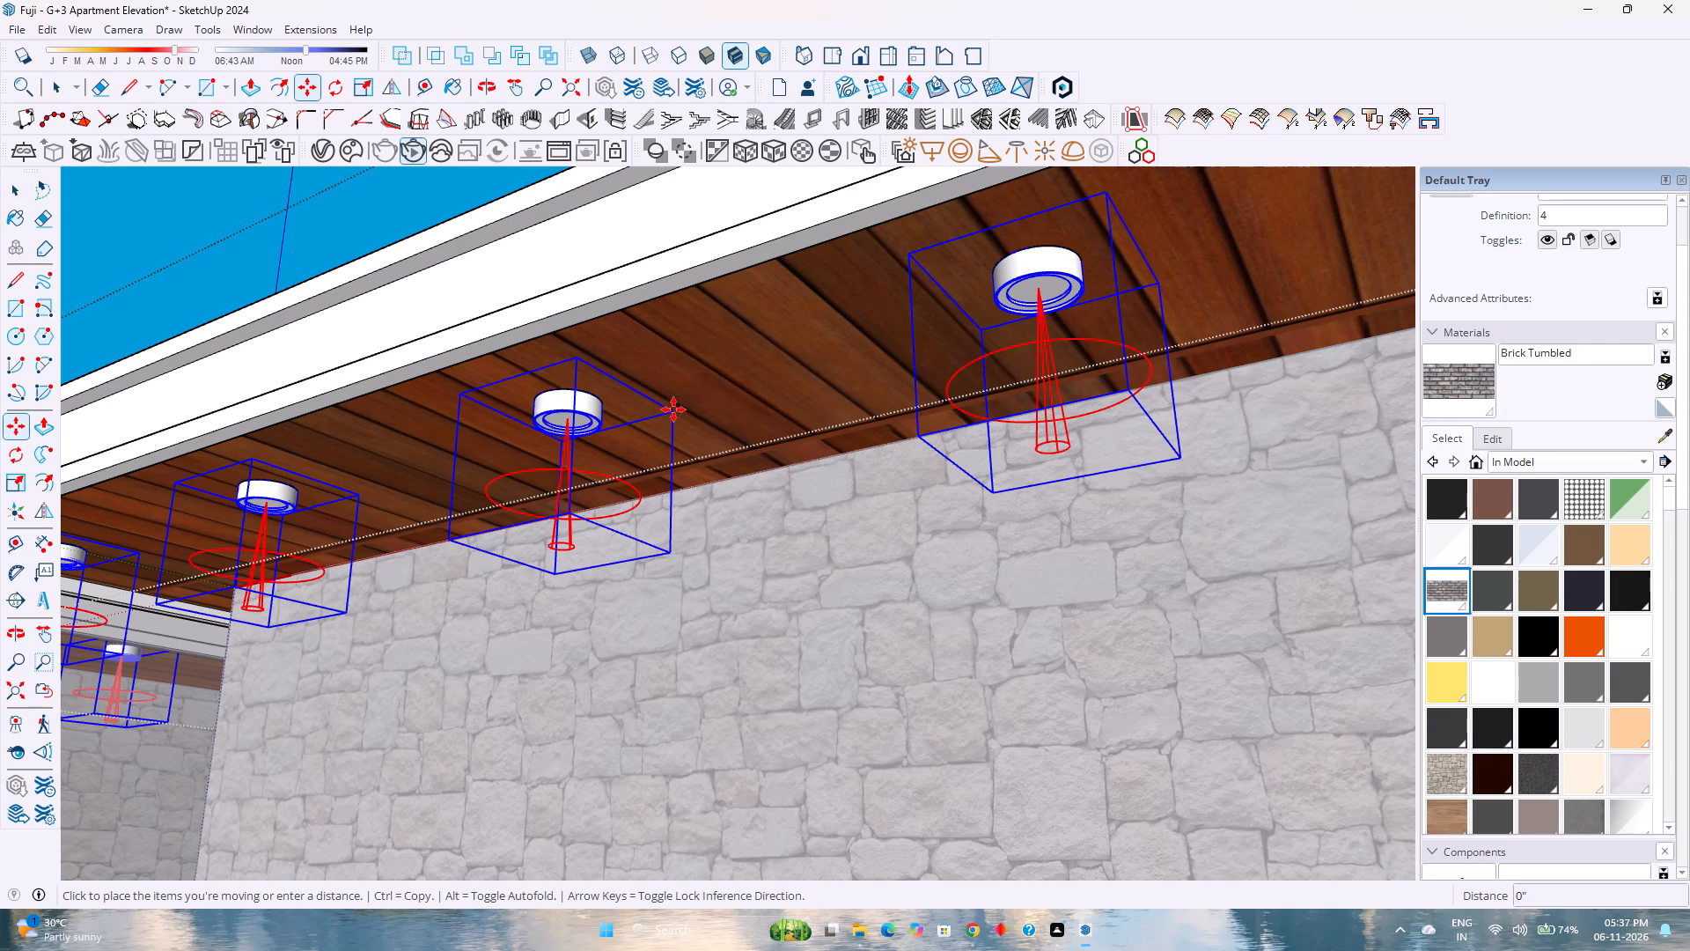
pyautogui.press('Up')
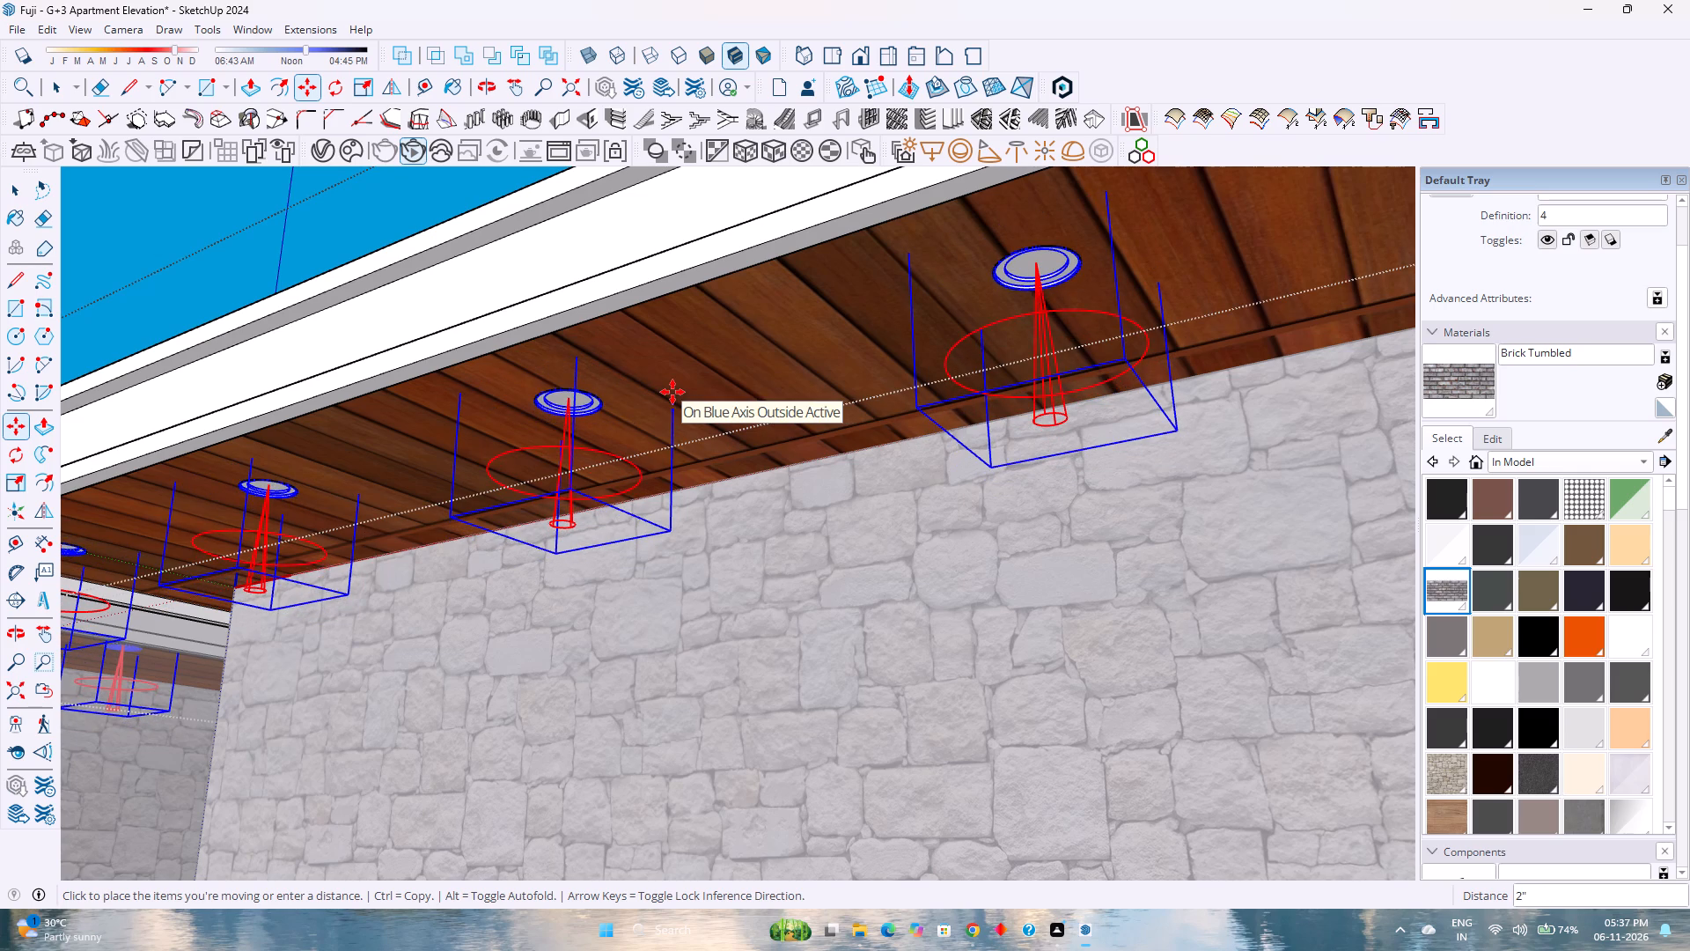
pyautogui.write('1.75')
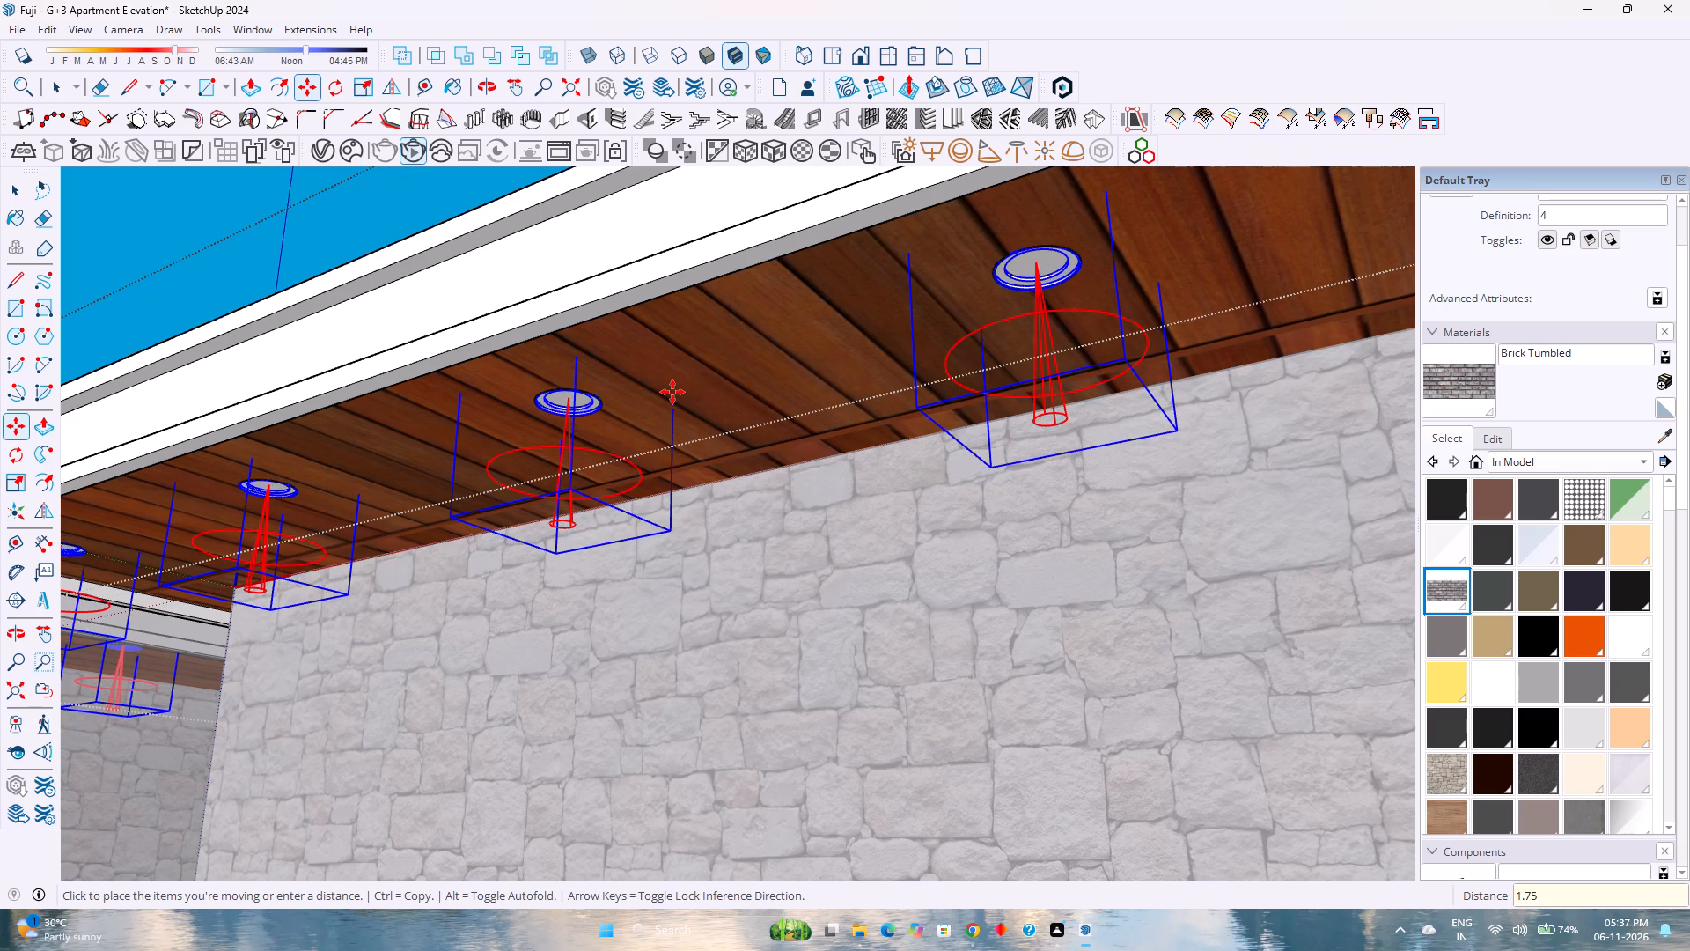
pyautogui.press('Return')
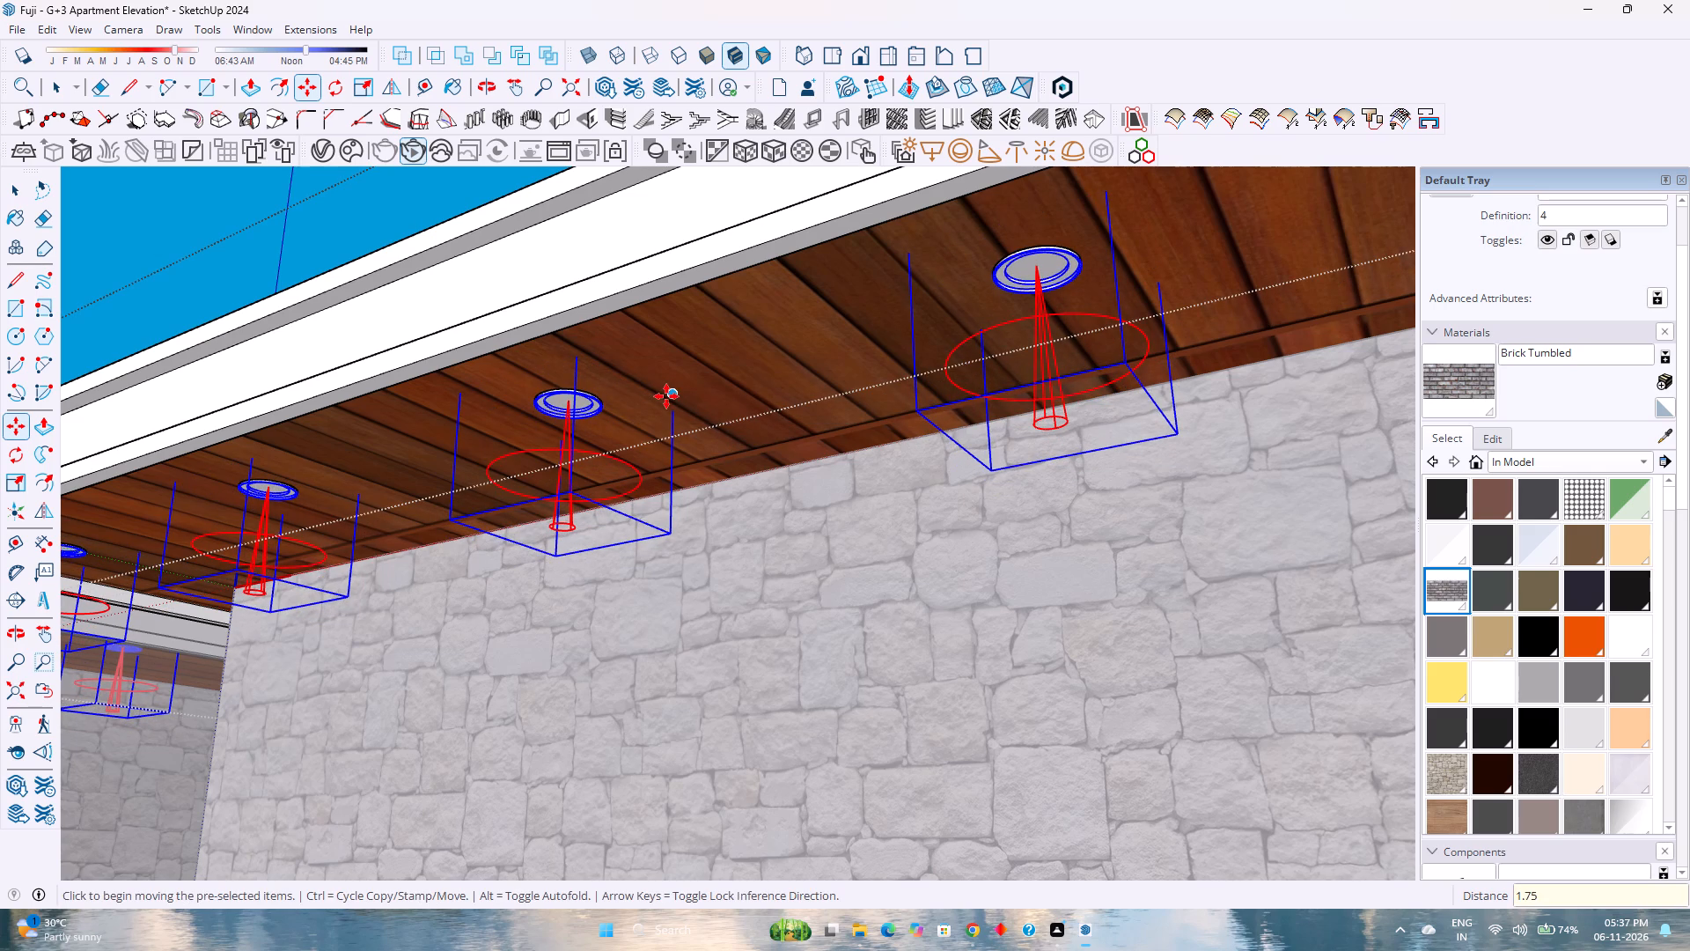
pyautogui.press('1')
pyautogui.write('.5')
pyautogui.press('Return')
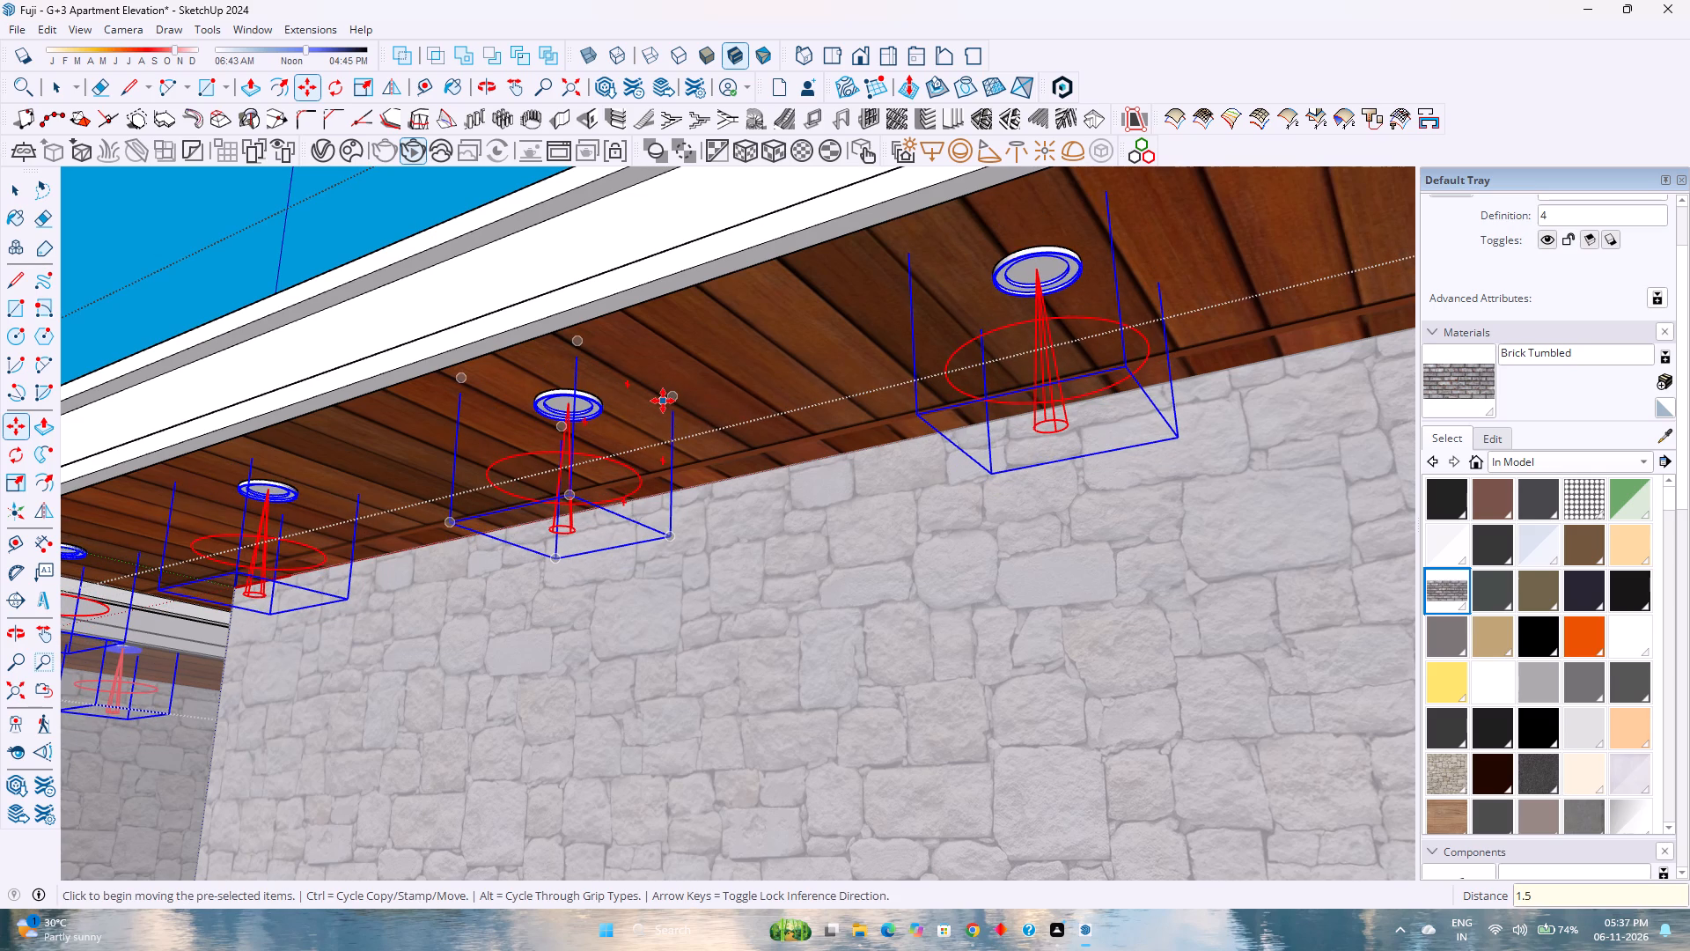
pyautogui.press('space')
pyautogui.scroll(-4, 524, 556)
pyautogui.press('Escape')
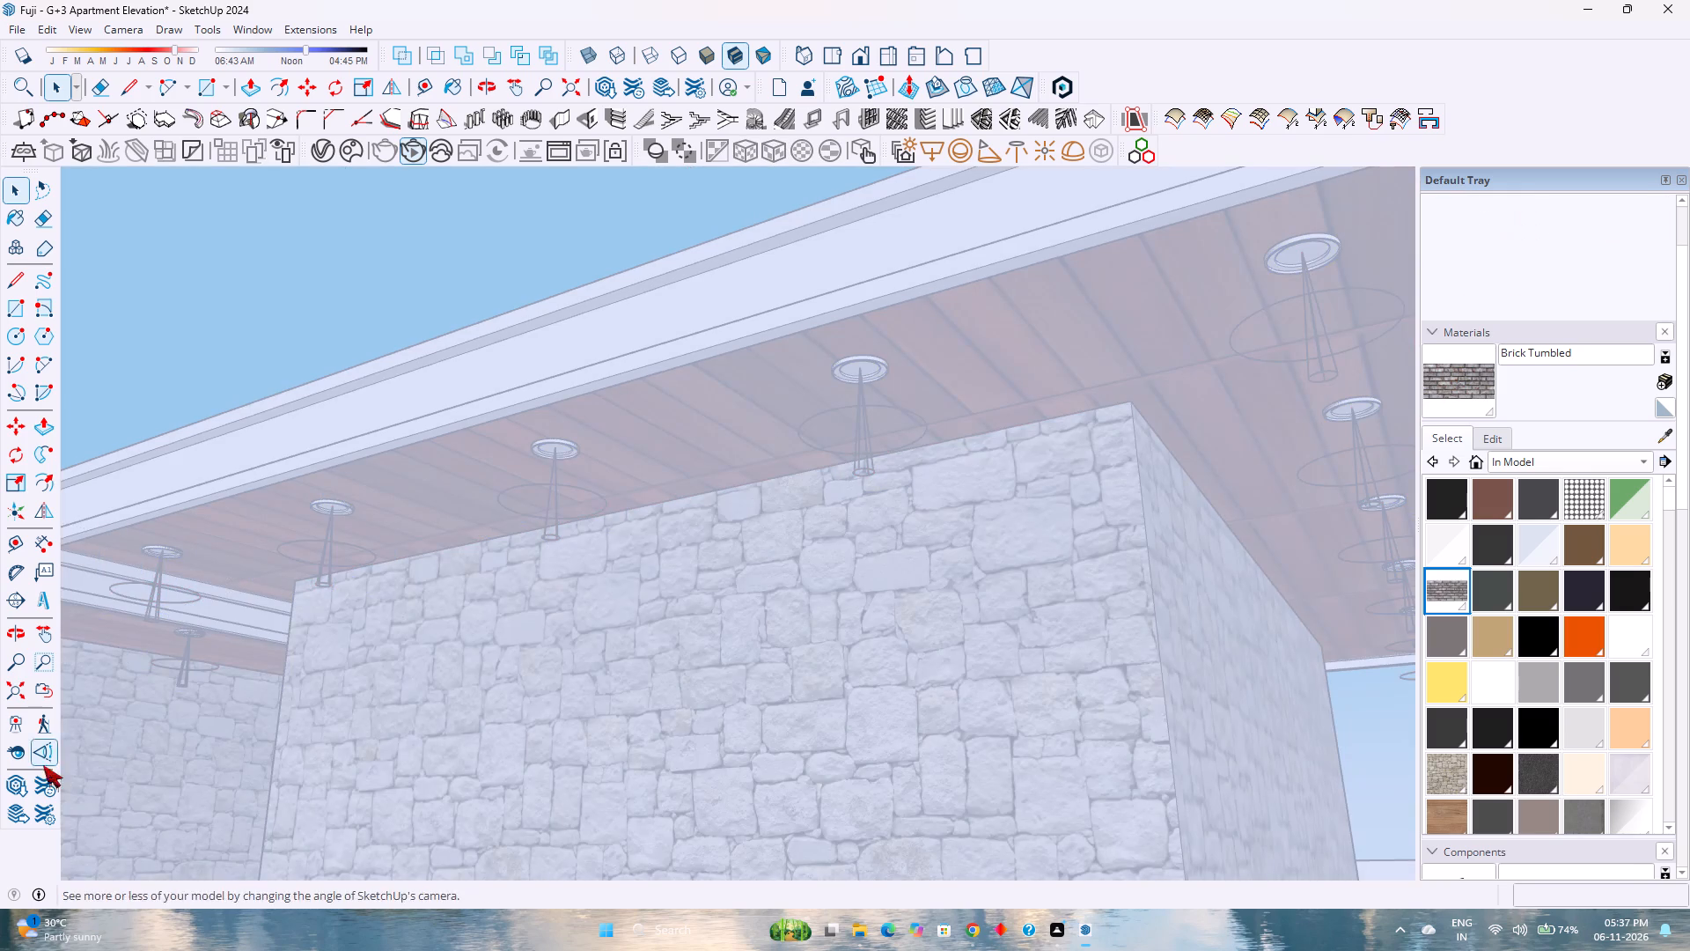
# Examine the roof canopies' recessed soffit lights against the wooden soffit and stone walls.
pyautogui.scroll(6, 779, 477)
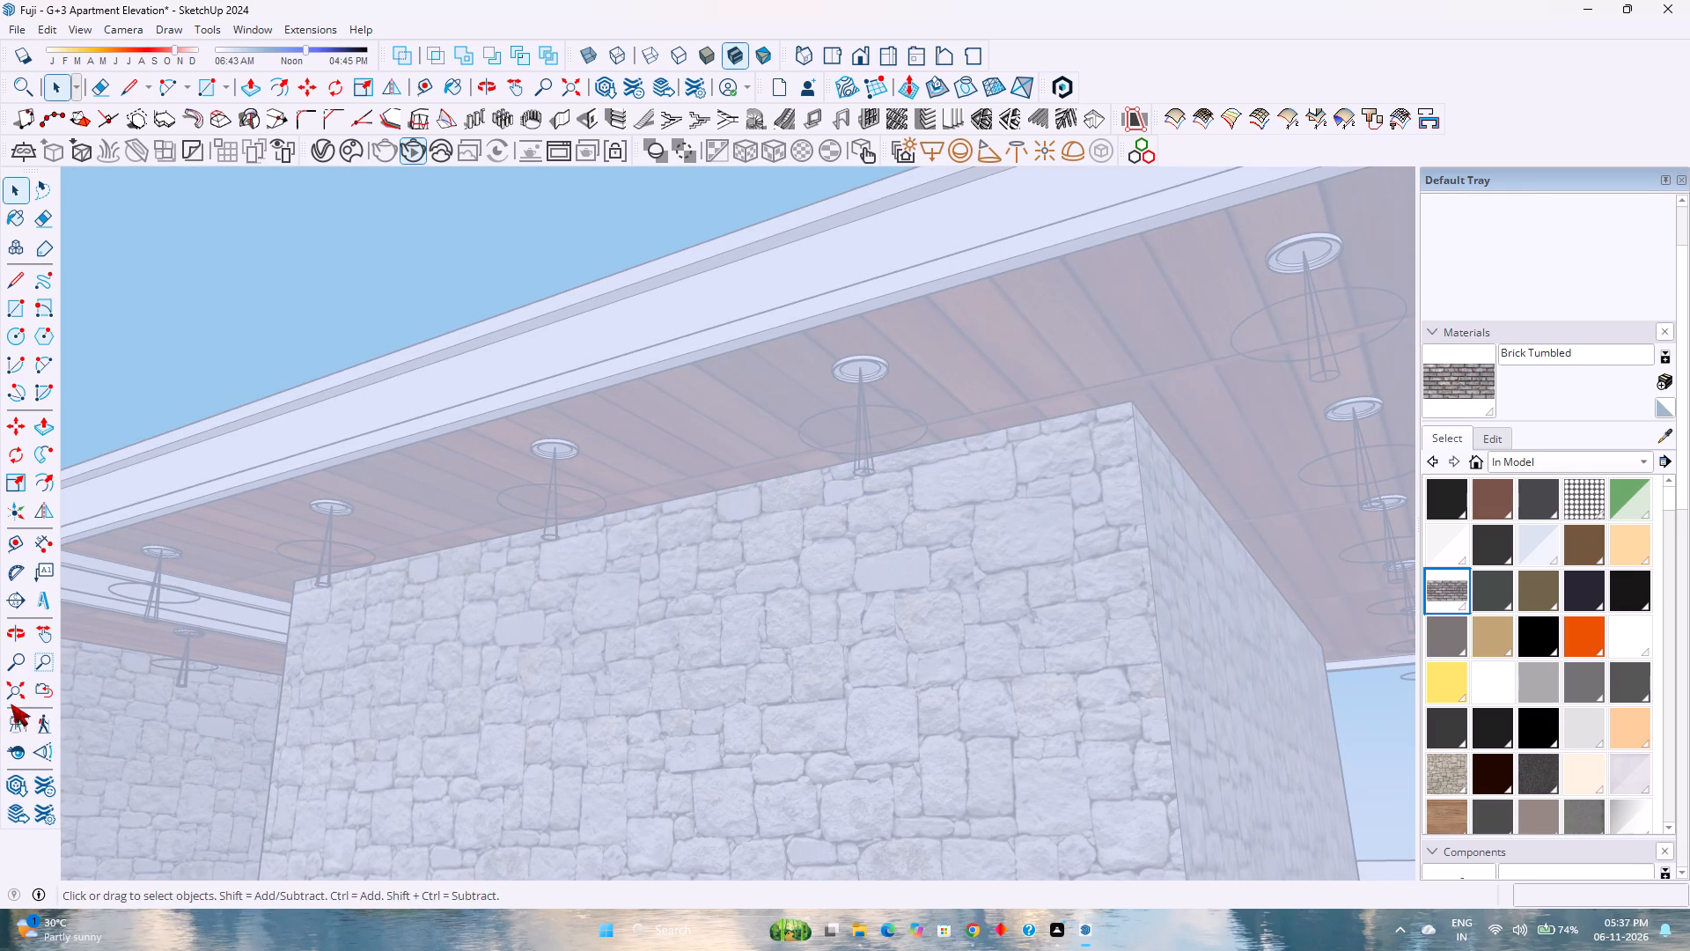
pyautogui.click(11, 698)
pyautogui.moveTo(541, 487); pyautogui.dragTo(541, 494, button='middle')
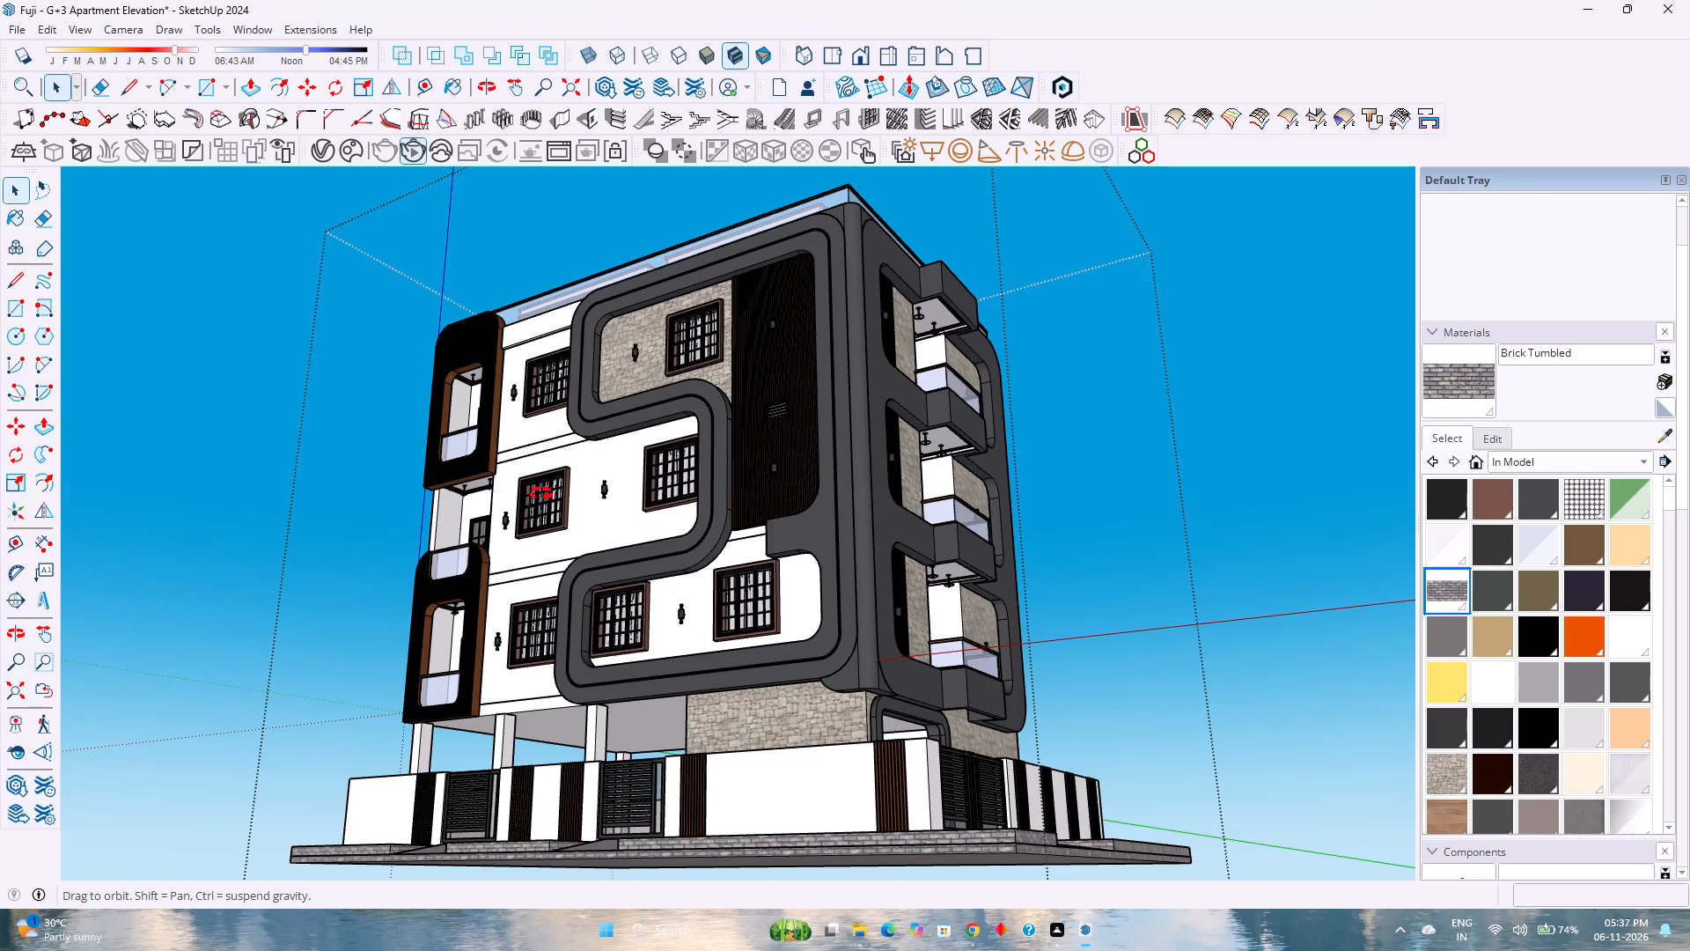
pyautogui.moveTo(541, 494); pyautogui.dragTo(555, 643, button='middle')
pyautogui.middleClick(555, 643)
pyautogui.scroll(10, 683, 216)
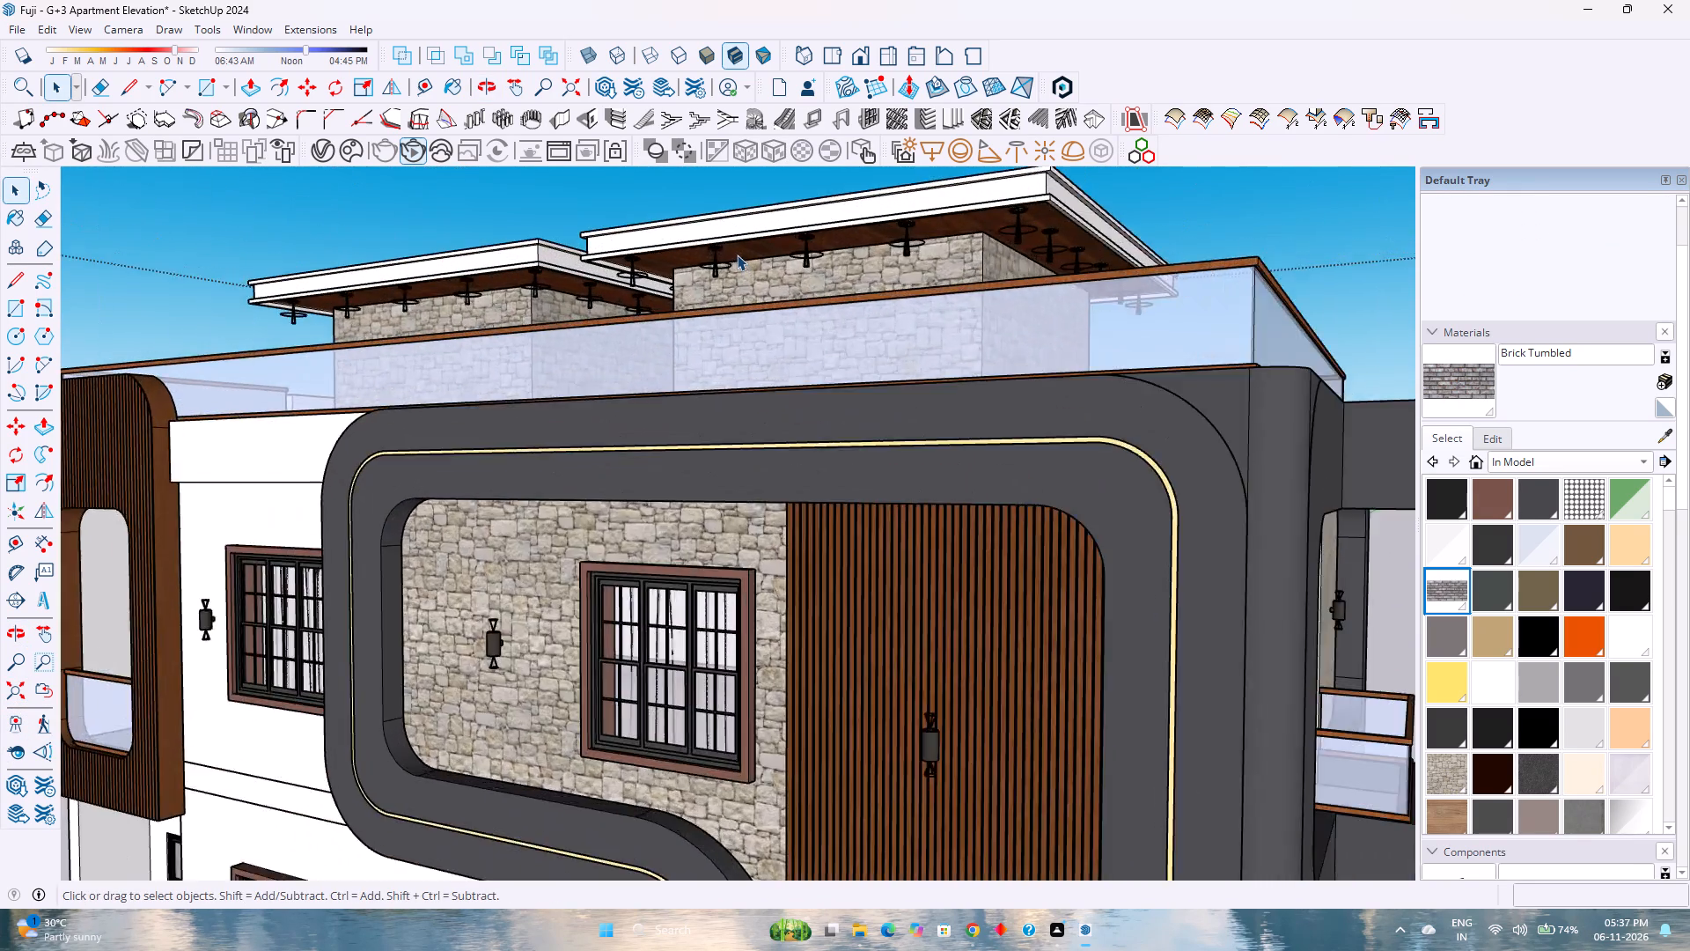
pyautogui.scroll(11, 737, 254)
pyautogui.keyDown('shift'); pyautogui.moveTo(760, 284); pyautogui.dragTo(626, 358, button='middle'); pyautogui.keyUp('shift')
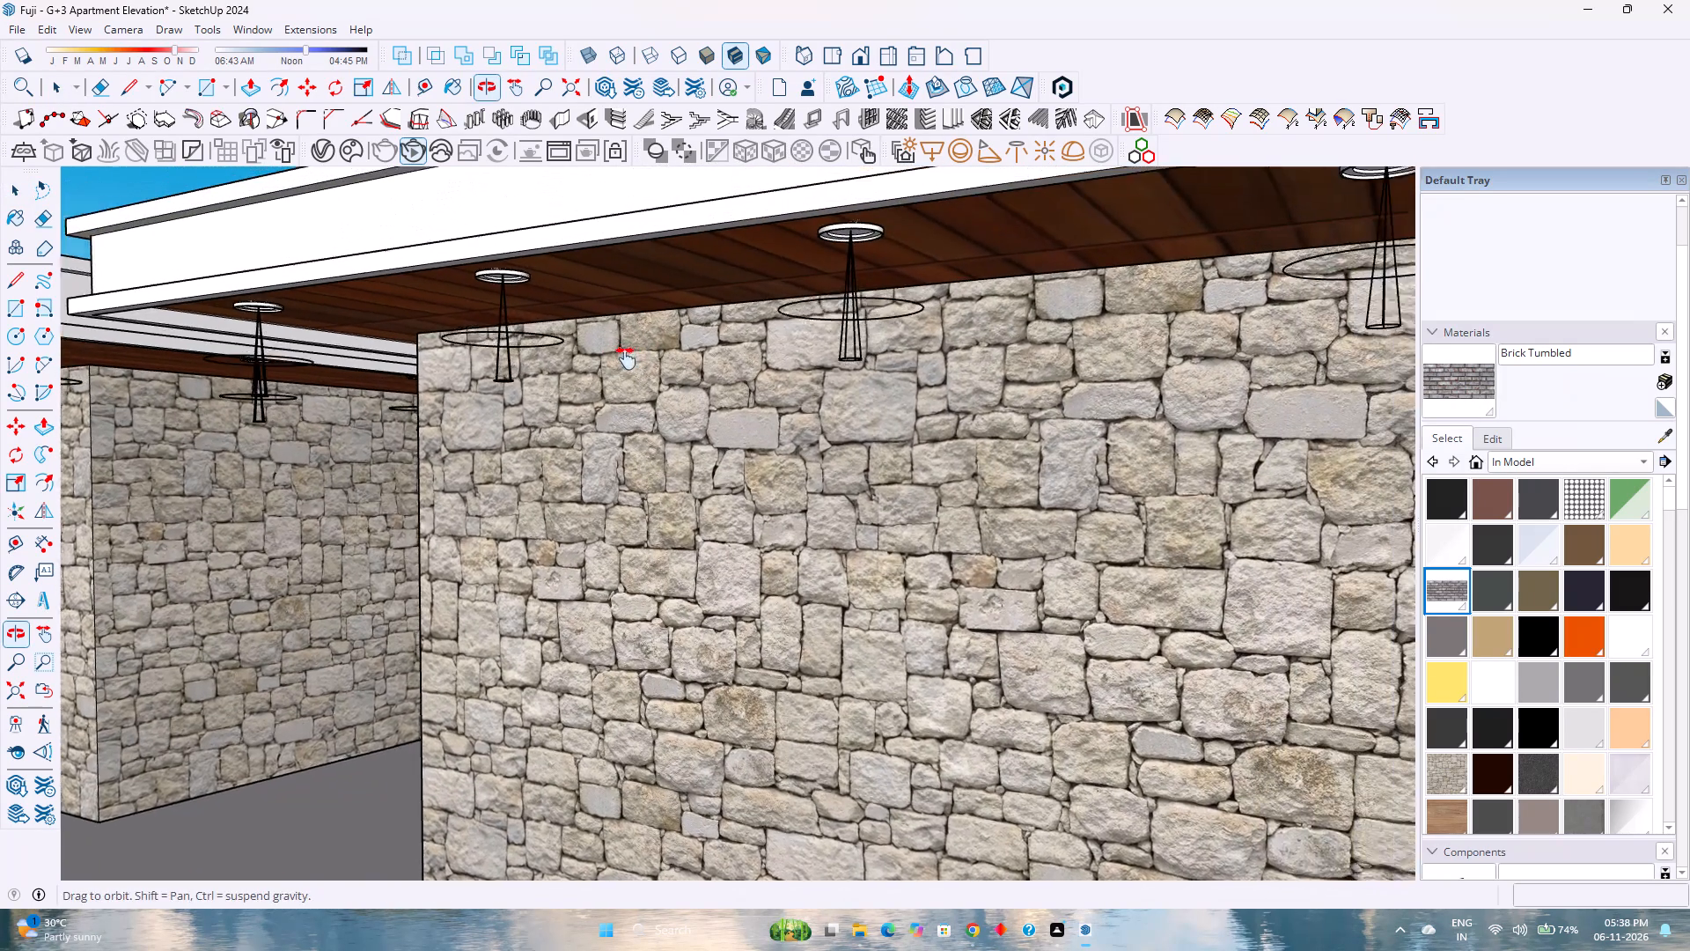
pyautogui.keyDown('shift'); pyautogui.moveTo(626, 358); pyautogui.dragTo(603, 379, button='middle'); pyautogui.keyUp('shift')
pyautogui.keyDown('shift'); pyautogui.middleClick(603, 380); pyautogui.keyUp('shift')
pyautogui.moveTo(623, 351); pyautogui.dragTo(661, 239, button='middle')
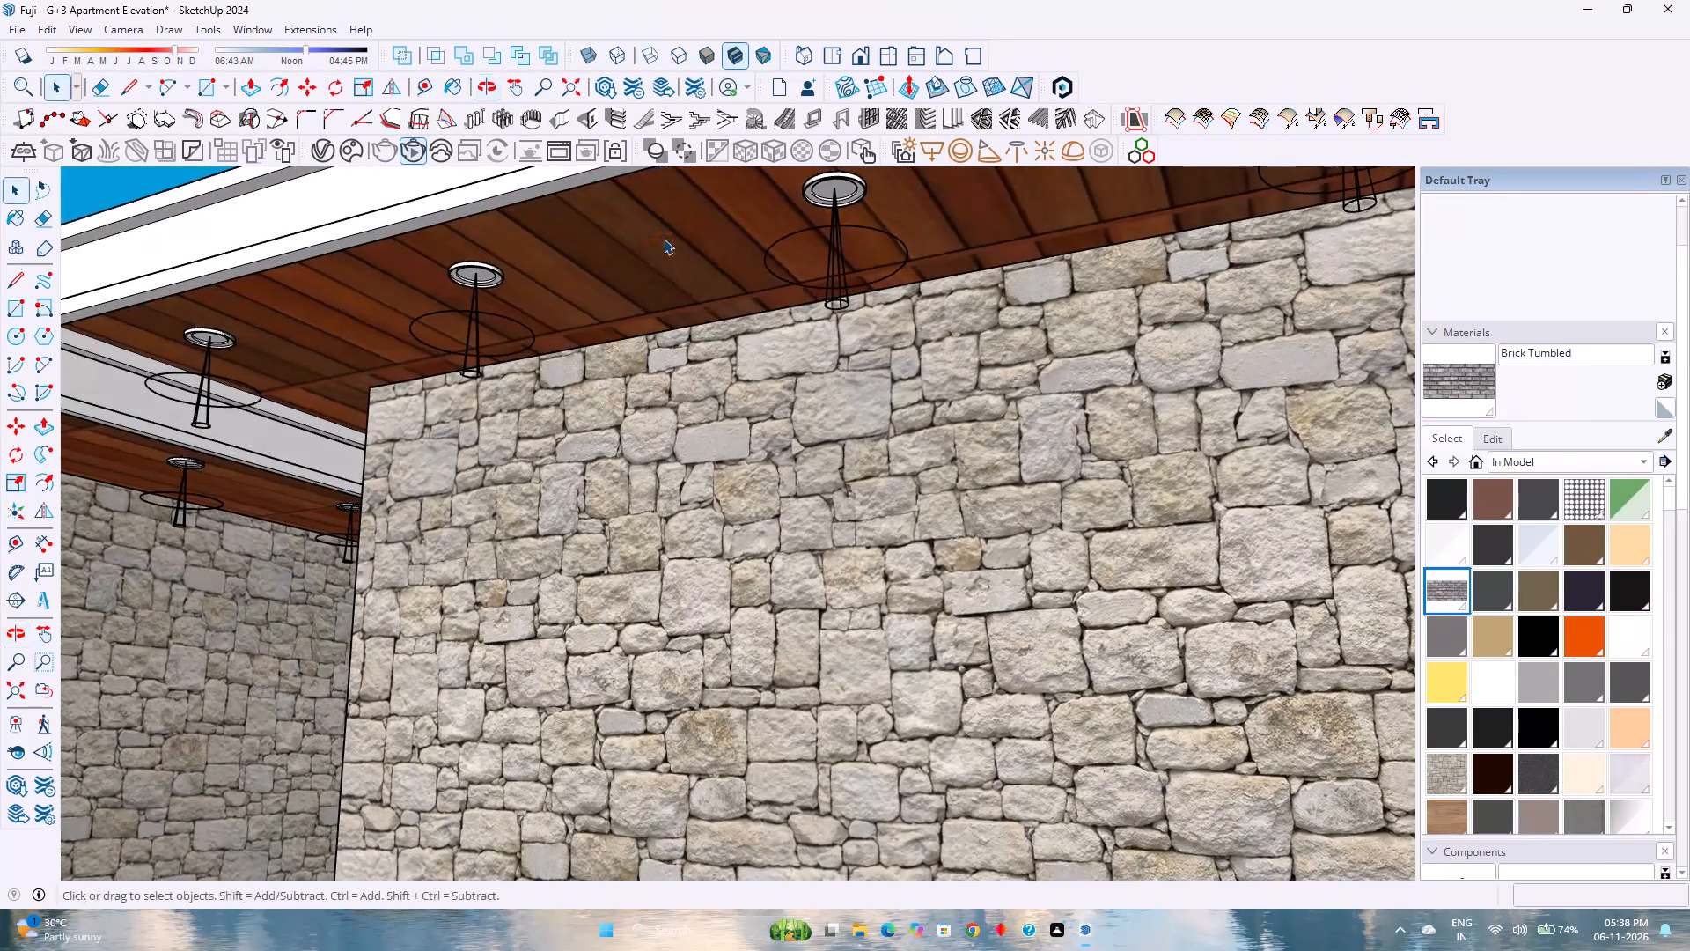
pyautogui.scroll(-2, 827, 394)
pyautogui.scroll(3, 838, 397)
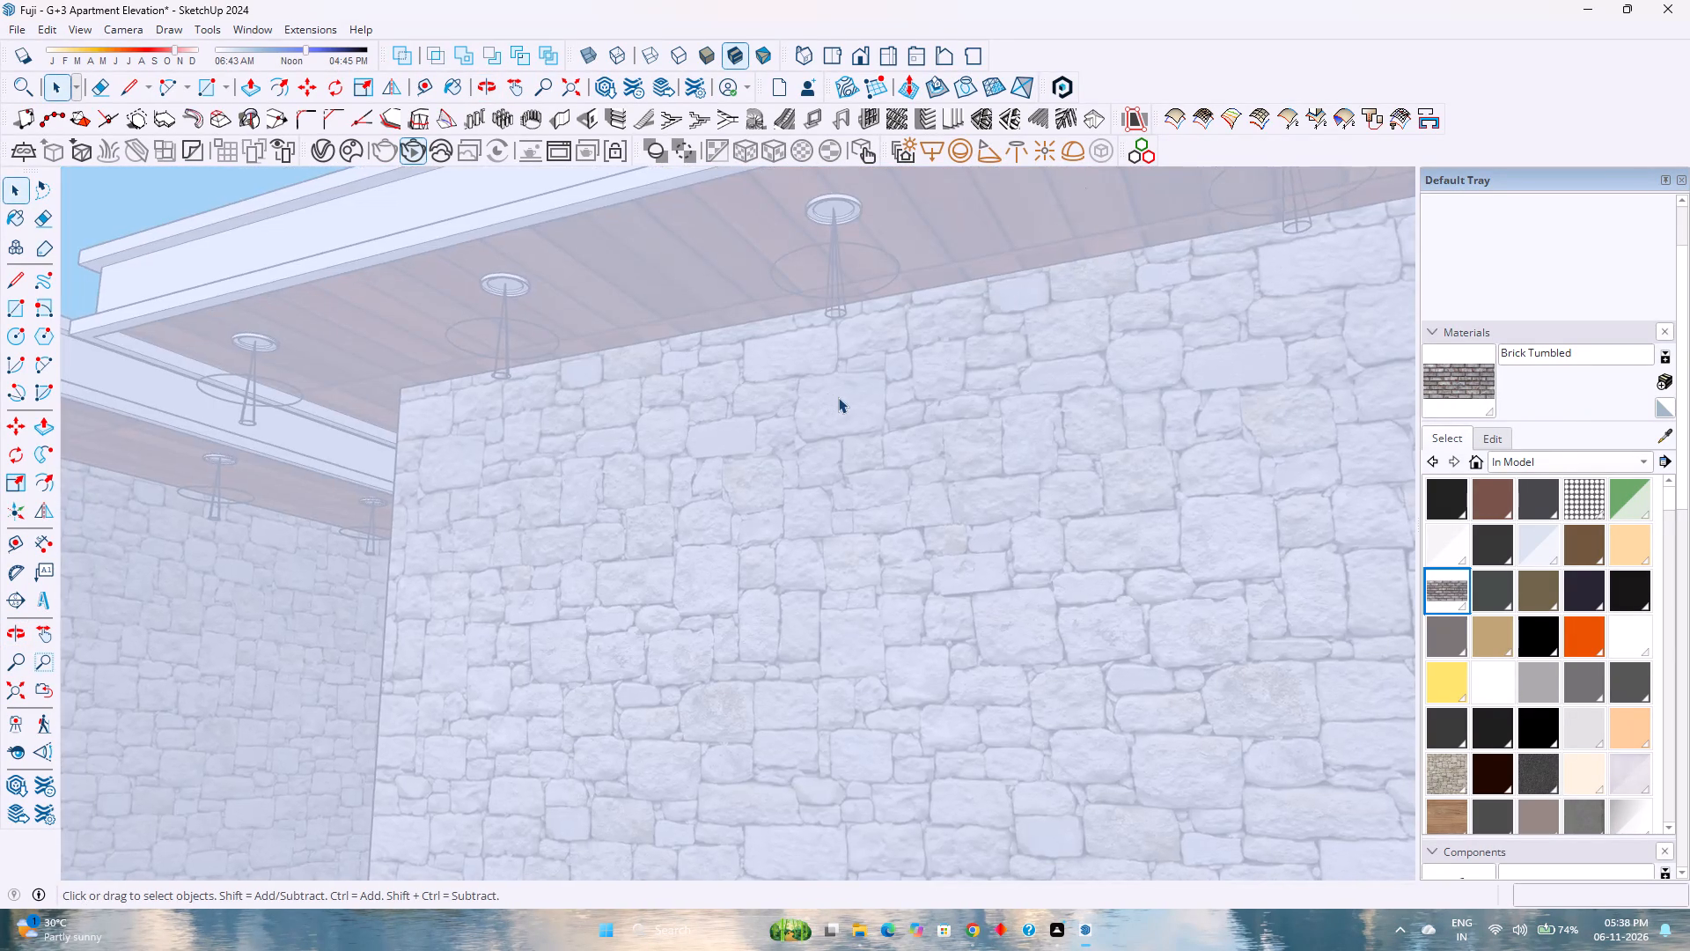
pyautogui.scroll(2, 834, 399)
pyautogui.keyDown('shift'); pyautogui.middleClick(825, 399); pyautogui.keyUp('shift')
pyautogui.keyDown('shift'); pyautogui.middleClick(825, 399); pyautogui.keyUp('shift')
pyautogui.keyDown('shift'); pyautogui.moveTo(825, 409); pyautogui.dragTo(808, 476, button='middle'); pyautogui.keyUp('shift')
pyautogui.keyDown('shift'); pyautogui.moveTo(805, 482); pyautogui.dragTo(732, 627, button='middle'); pyautogui.keyUp('shift')
pyautogui.scroll(-7, 582, 461)
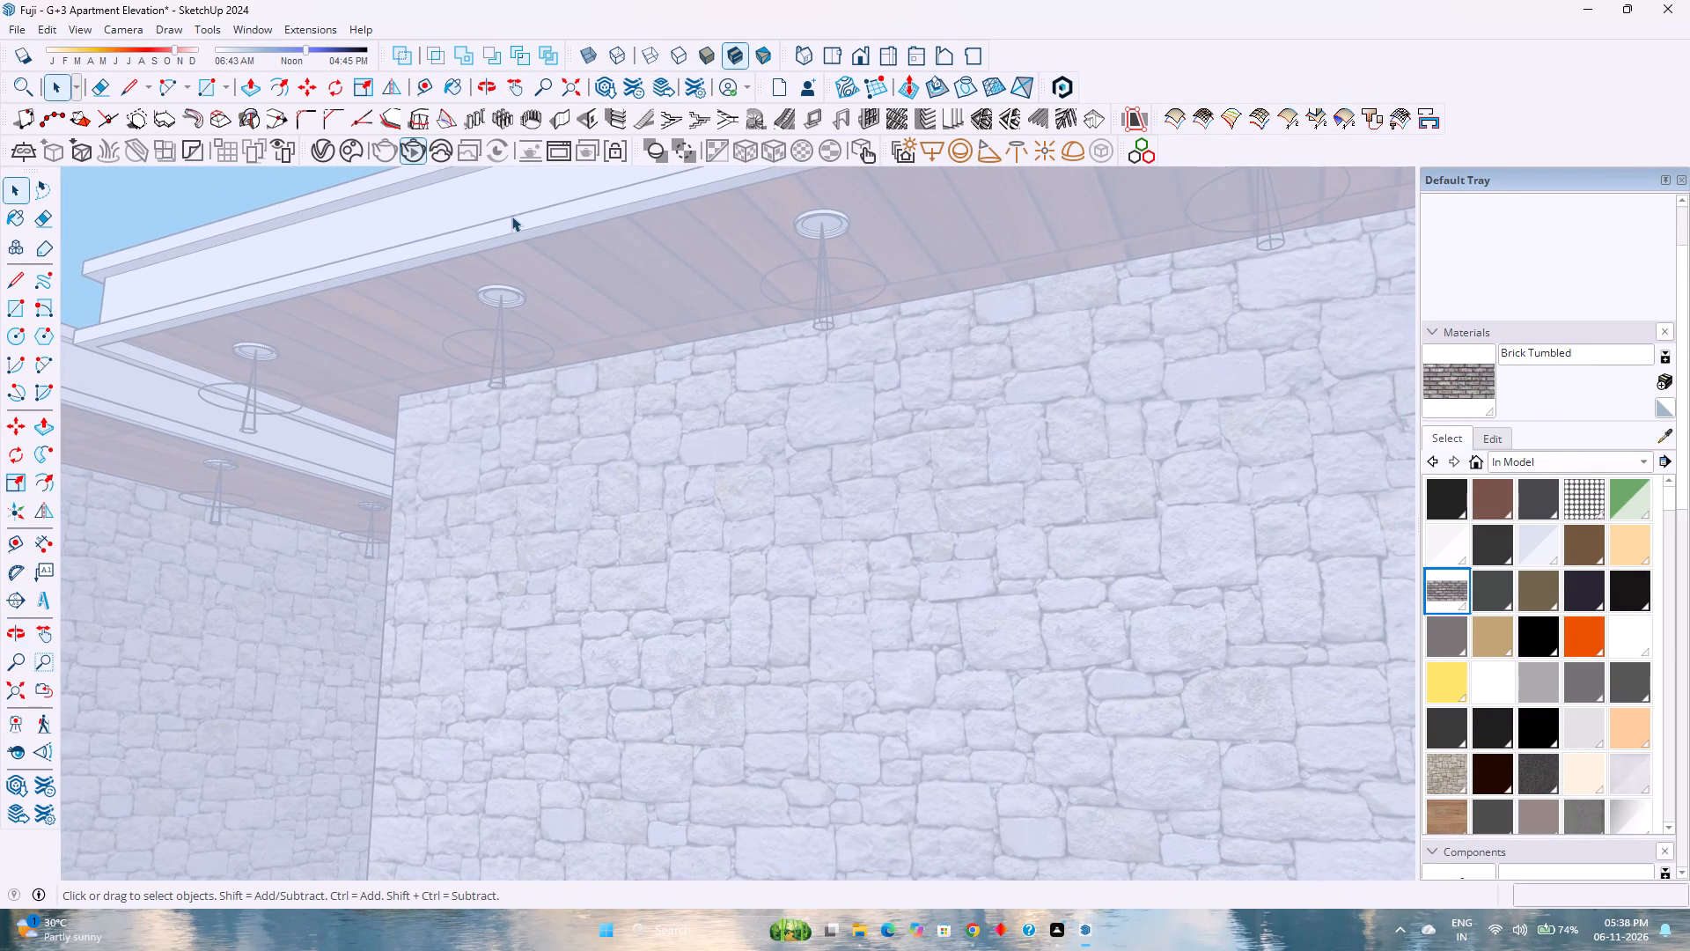
# Switch to the standard front view and exit the open editing context on the rooftop.
pyautogui.doubleClick(862, 61)
pyautogui.doubleClick(882, 425)
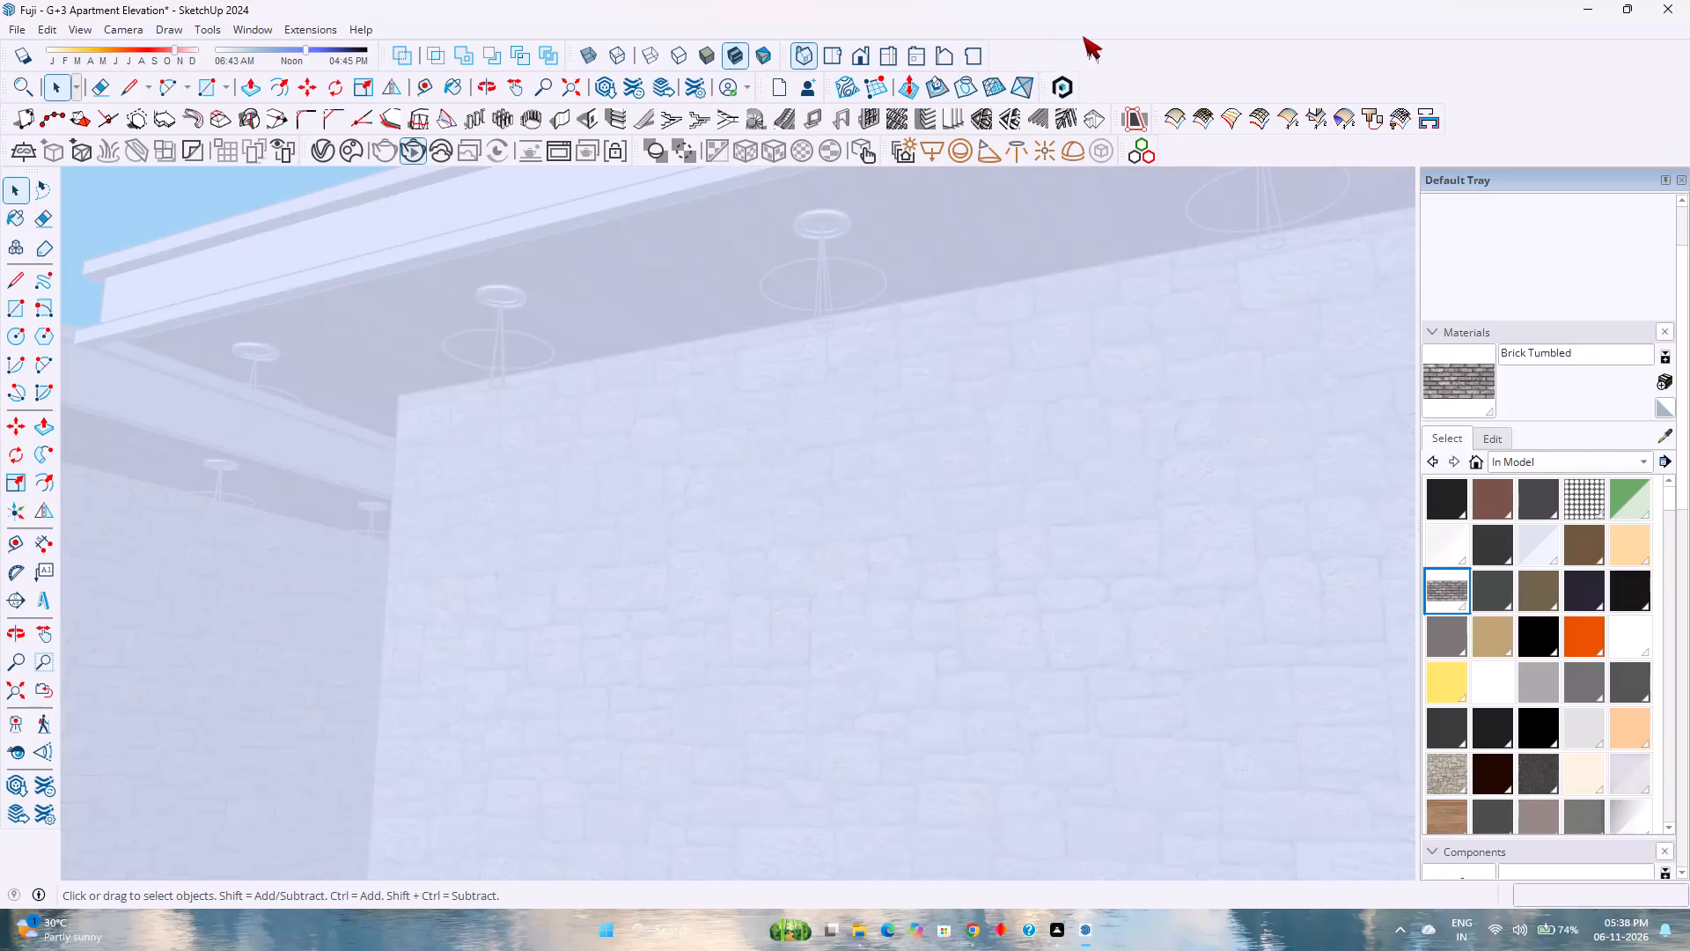
pyautogui.click(1083, 36)
pyautogui.click(853, 56)
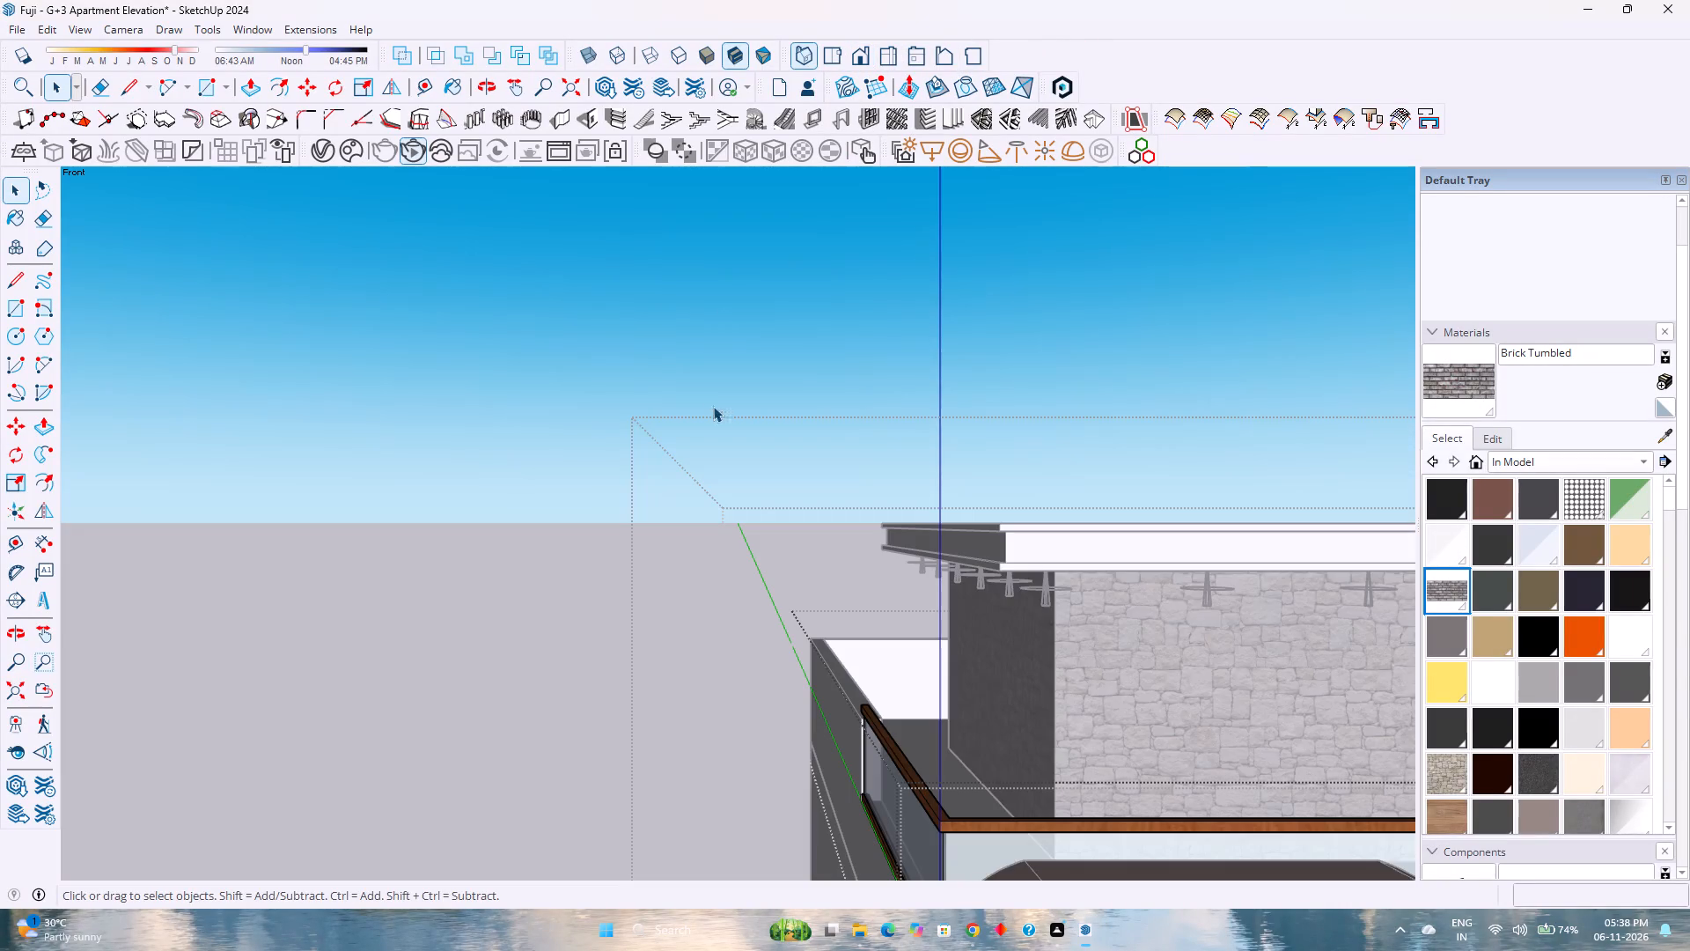
pyautogui.moveTo(744, 603); pyautogui.dragTo(1061, 629, button='middle')
pyautogui.middleClick(1061, 629)
pyautogui.press('Escape')
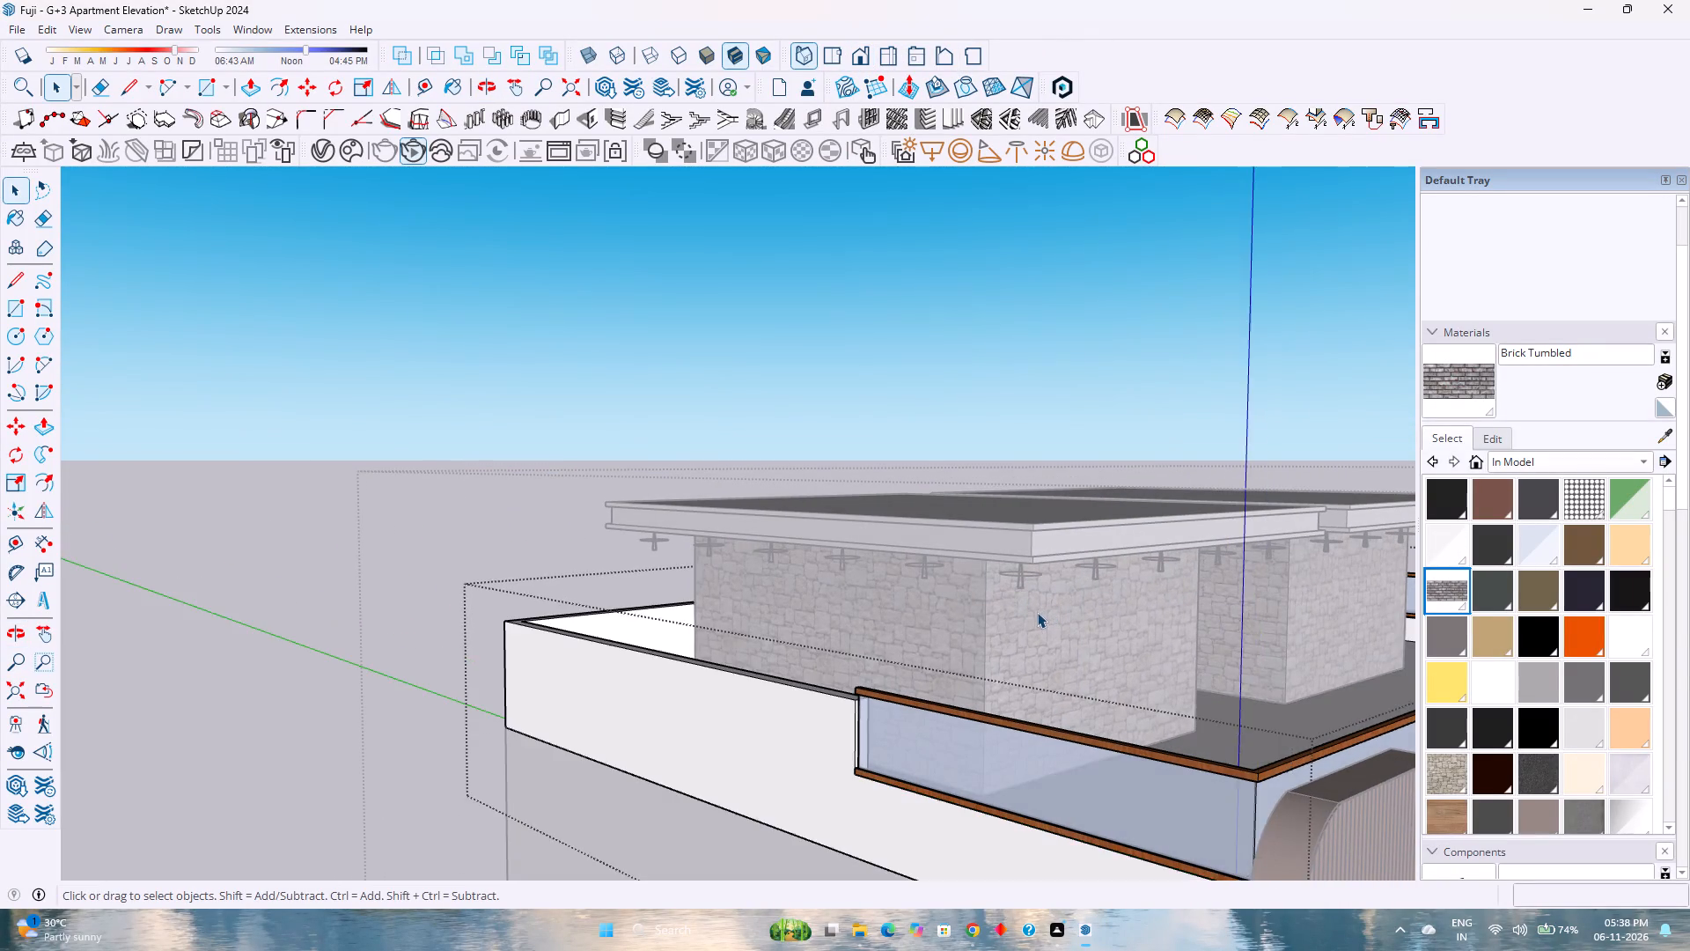
pyautogui.press('Escape')
# Run a V-Ray test render of the roof canopy's recessed soffit lights and stone walls, and close the frame buffer after inspecting it.
pyautogui.scroll(4, 1044, 617)
pyautogui.keyDown('shift'); pyautogui.moveTo(1060, 623); pyautogui.dragTo(703, 651, button='middle'); pyautogui.keyUp('shift')
pyautogui.scroll(5, 736, 646)
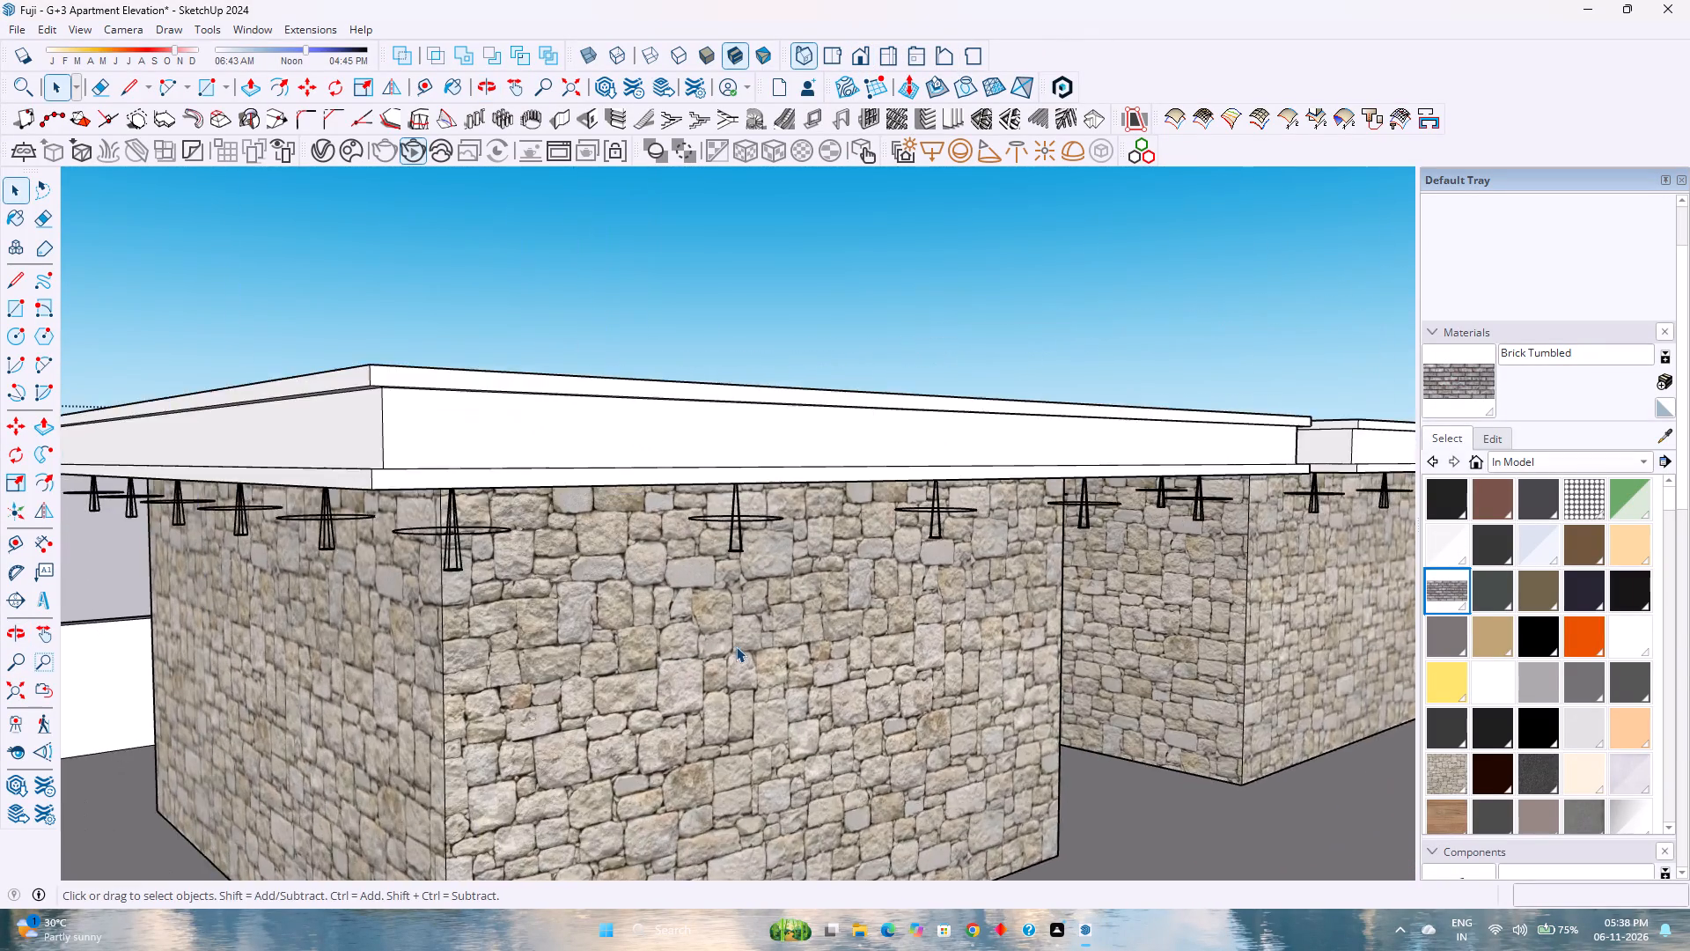
pyautogui.middleClick(736, 646)
pyautogui.middleClick(736, 646)
pyautogui.moveTo(736, 646); pyautogui.dragTo(757, 608, button='middle')
pyautogui.middleClick(757, 608)
pyautogui.scroll(3, 816, 554)
pyautogui.keyDown('shift'); pyautogui.middleClick(816, 554); pyautogui.keyUp('shift')
pyautogui.keyDown('shift'); pyautogui.moveTo(815, 556); pyautogui.dragTo(807, 567, button='middle'); pyautogui.keyUp('shift')
pyautogui.keyDown('shift'); pyautogui.moveTo(807, 567); pyautogui.dragTo(777, 623, button='middle'); pyautogui.keyUp('shift')
pyautogui.keyDown('shift'); pyautogui.middleClick(777, 625); pyautogui.keyUp('shift')
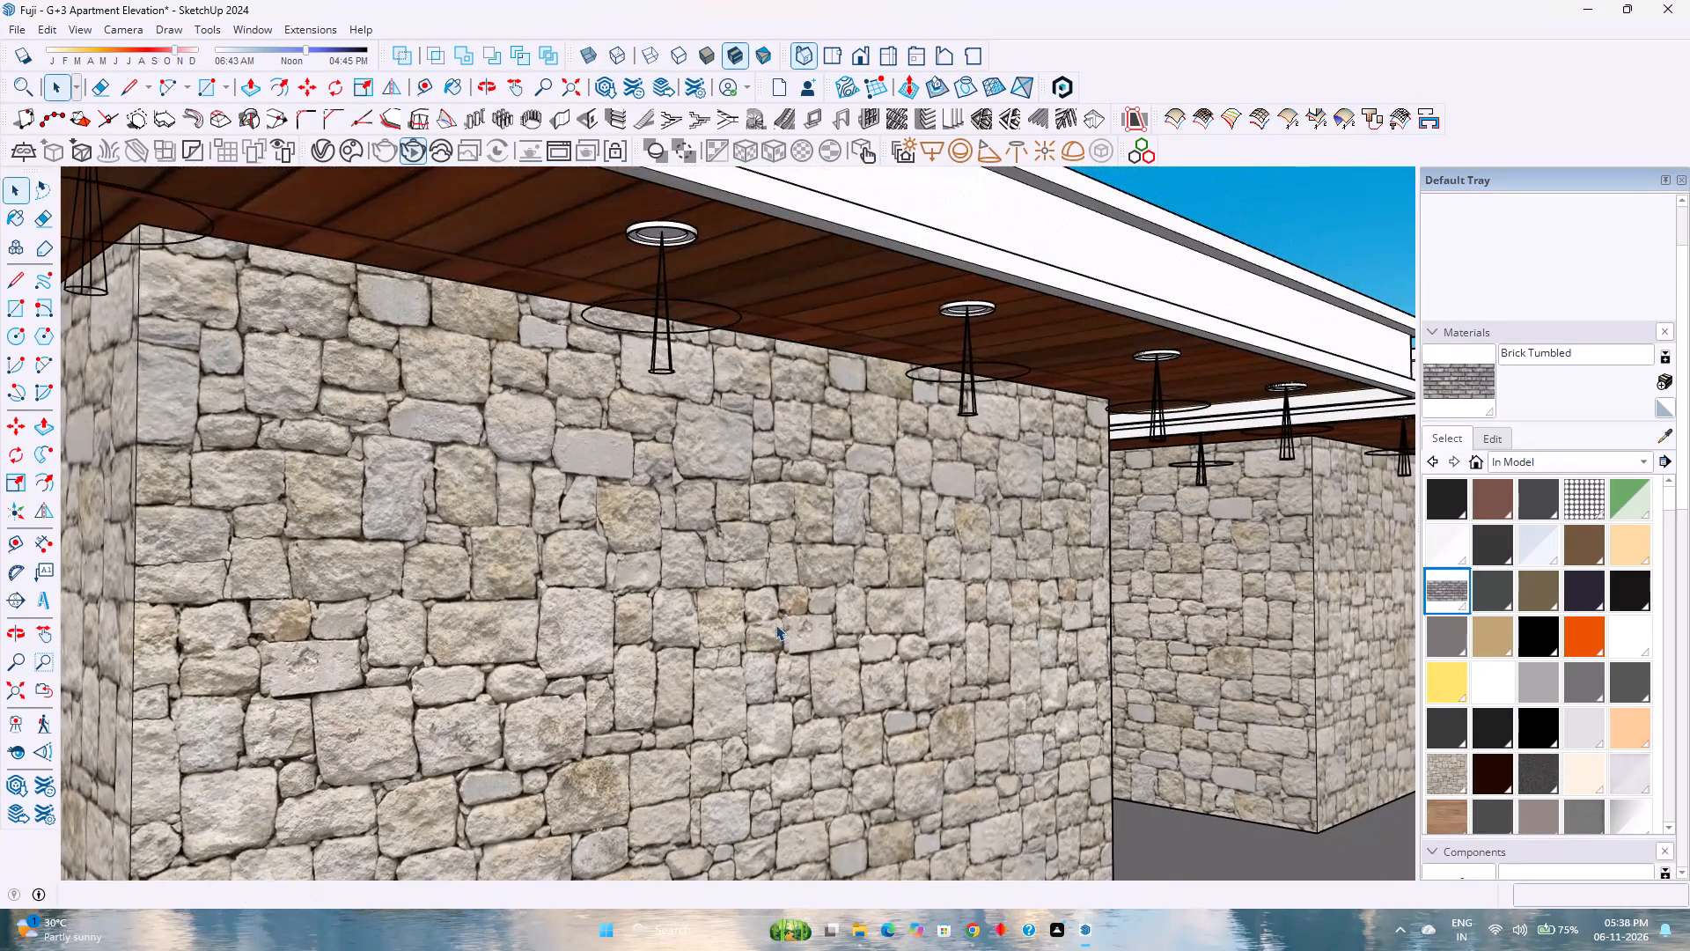
pyautogui.moveTo(775, 624); pyautogui.dragTo(780, 577, button='middle')
pyautogui.scroll(-2, 785, 570)
pyautogui.middleClick(790, 561)
pyautogui.middleClick(790, 557)
pyautogui.moveTo(790, 552); pyautogui.dragTo(793, 533, button='middle')
pyautogui.moveTo(794, 533); pyautogui.dragTo(797, 511, button='middle')
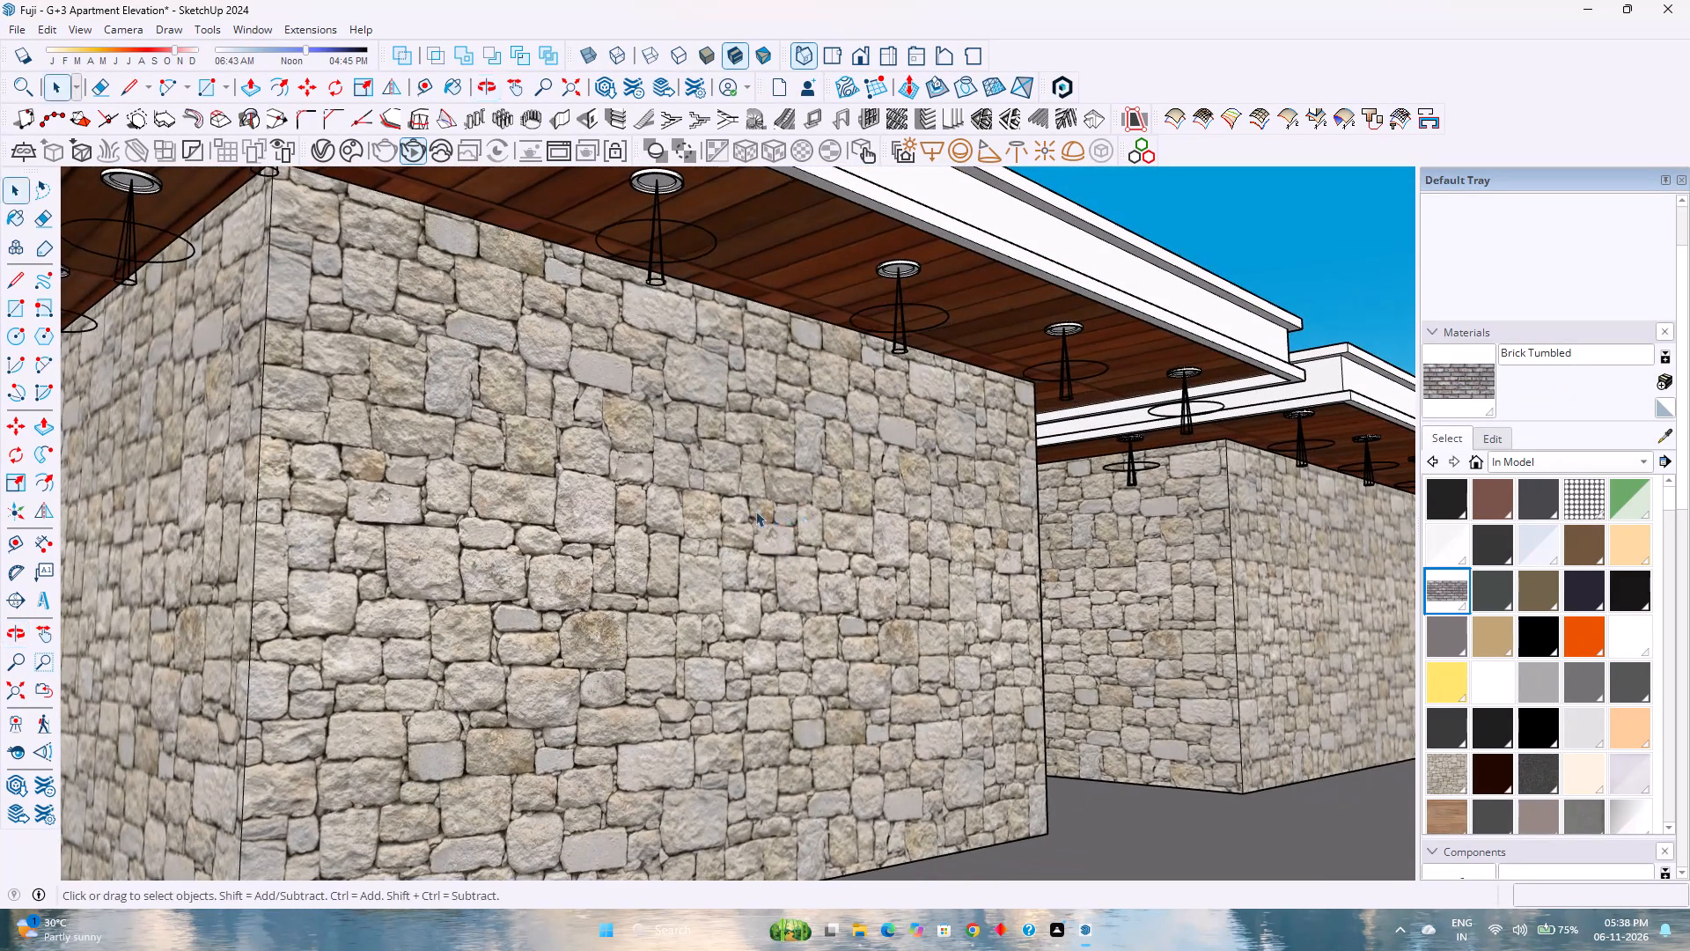
pyautogui.click(415, 155)
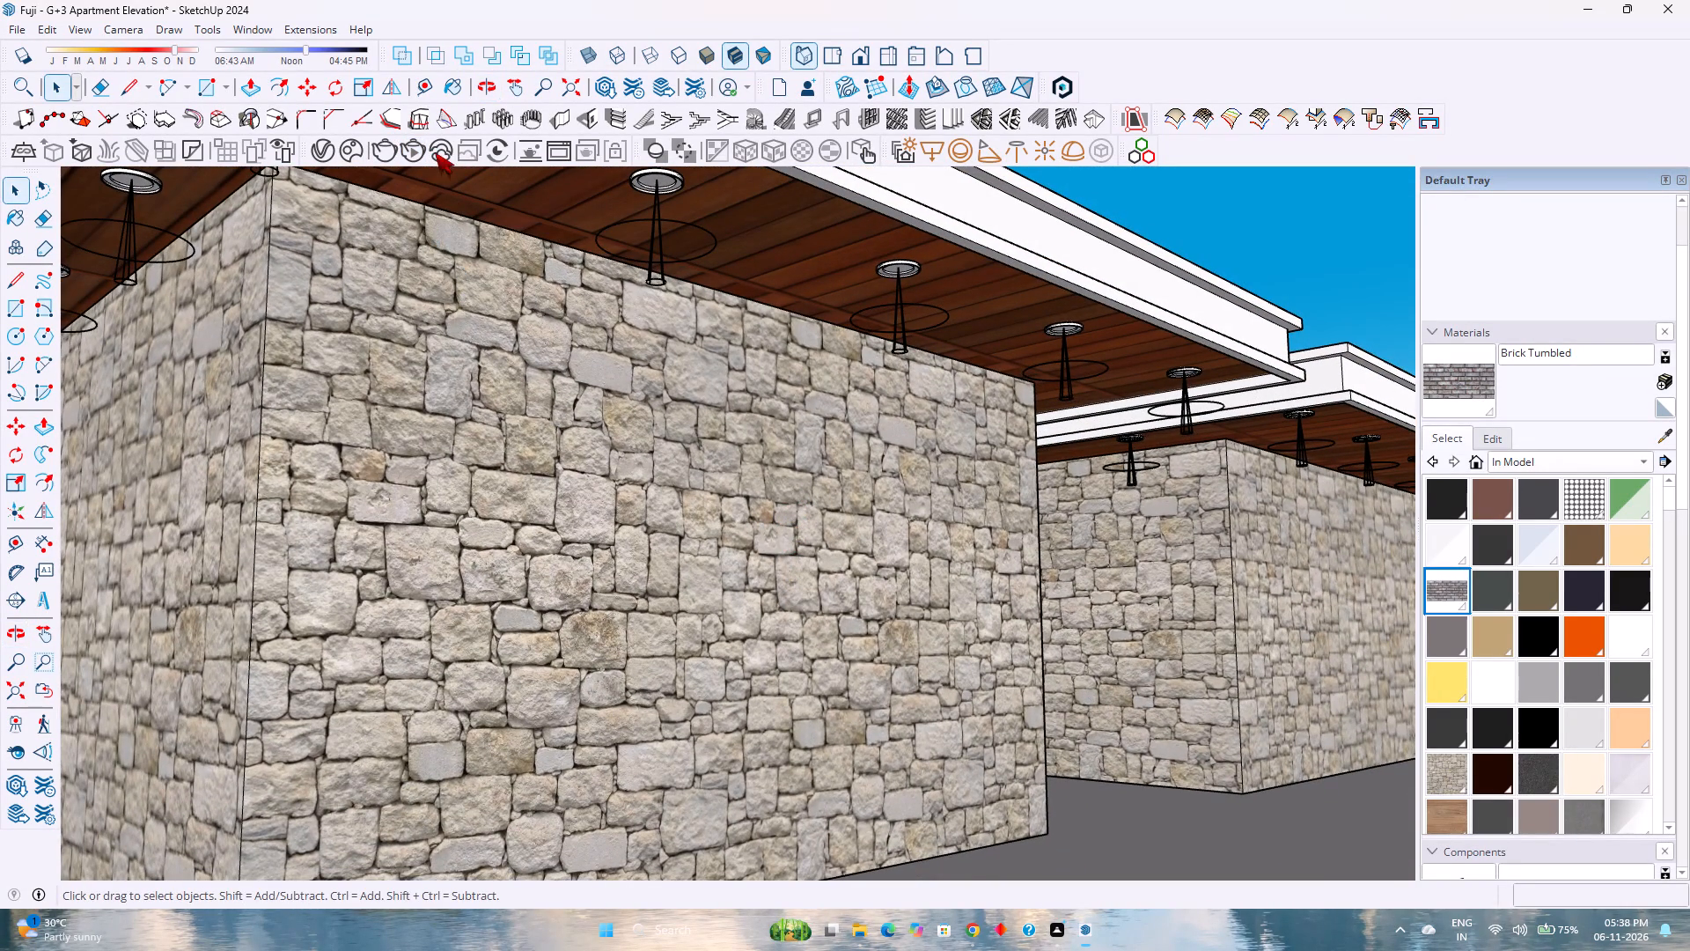
pyautogui.click(424, 153)
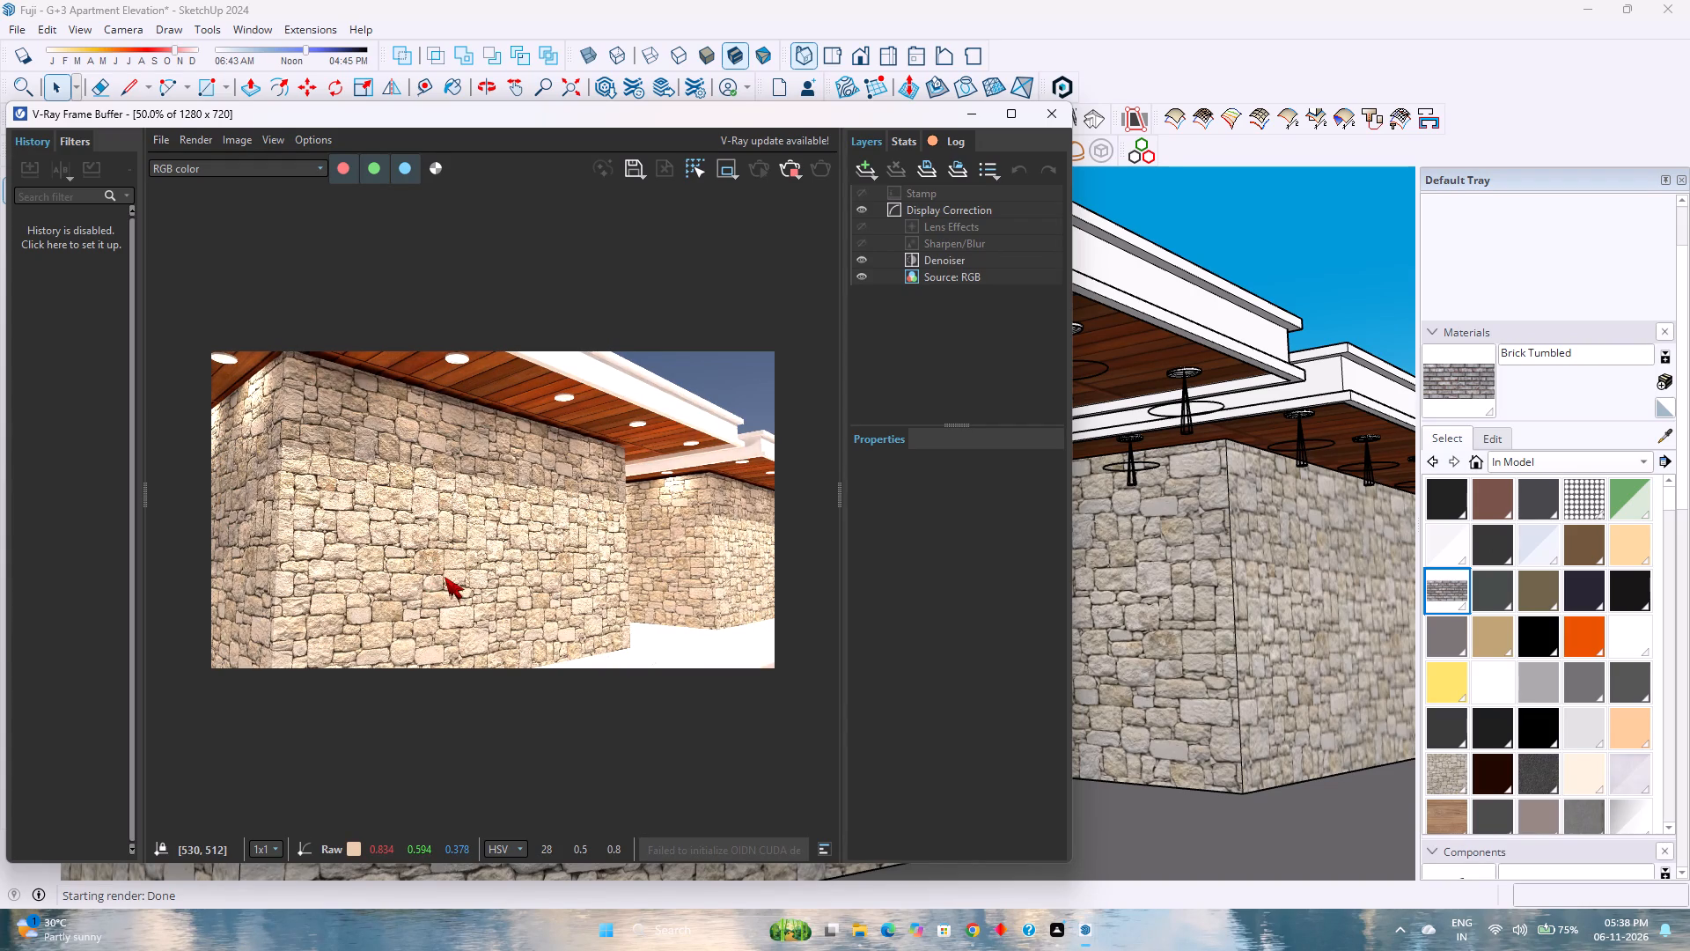
pyautogui.scroll(-3, 445, 577)
pyautogui.scroll(3, 445, 577)
pyautogui.scroll(-3, 445, 577)
pyautogui.scroll(4, 445, 577)
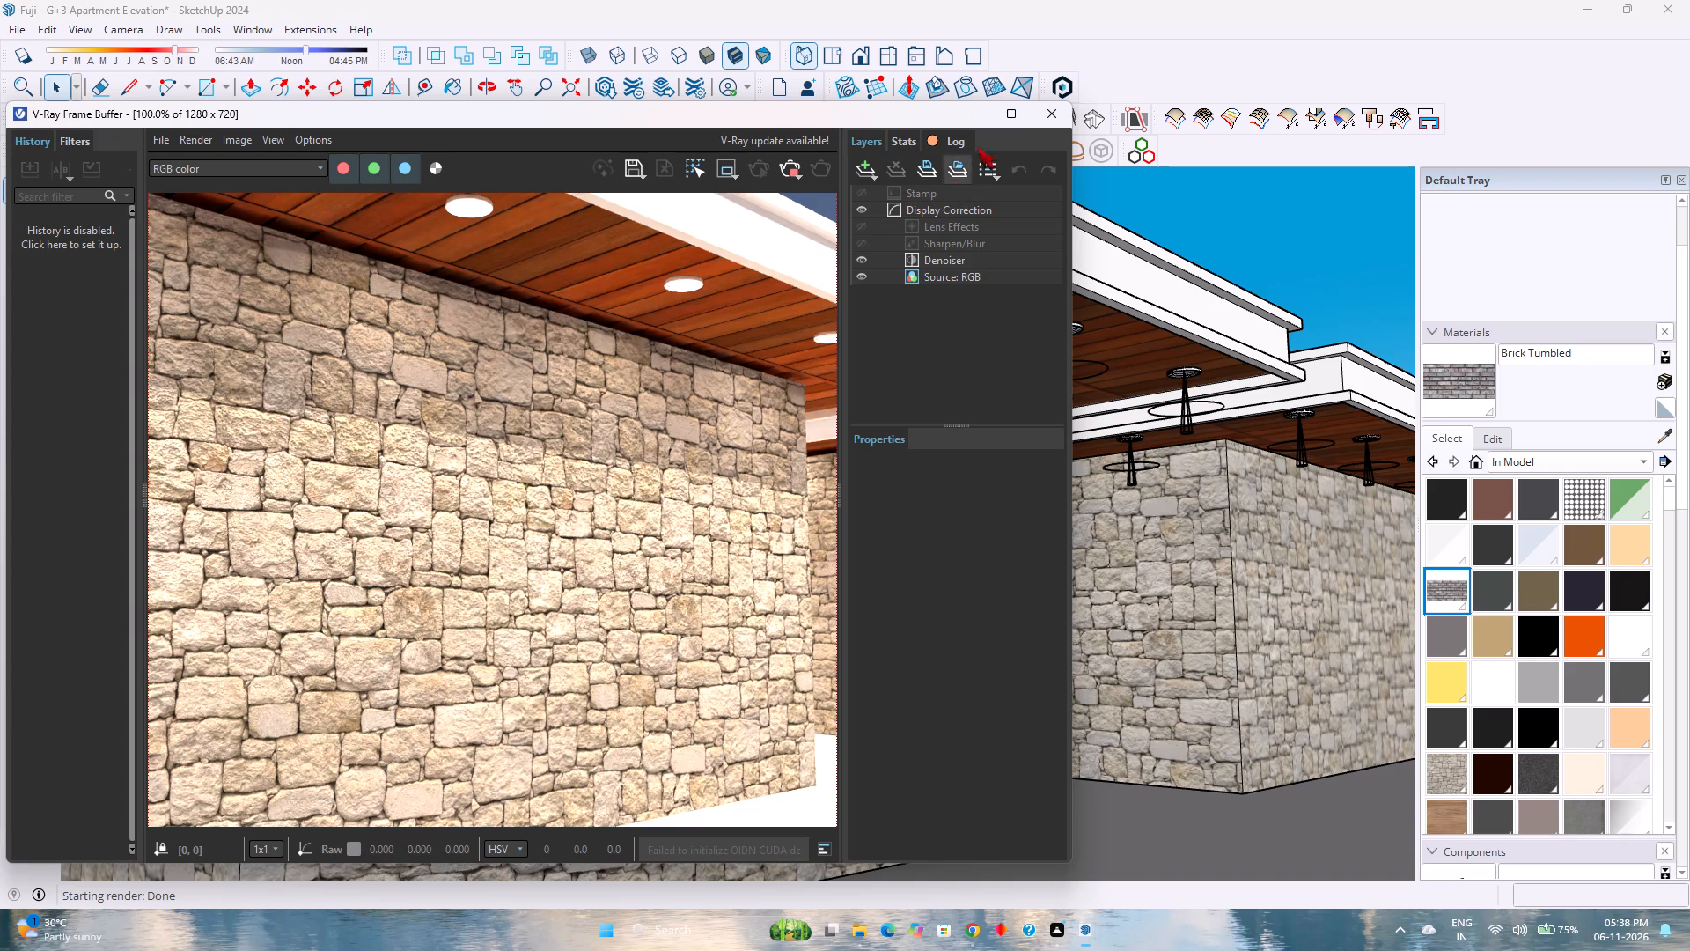
pyautogui.click(1050, 113)
# Examine the whole building from the front corner, checking the curved frames, balconies, windows and compound wall.
pyautogui.scroll(-4, 763, 569)
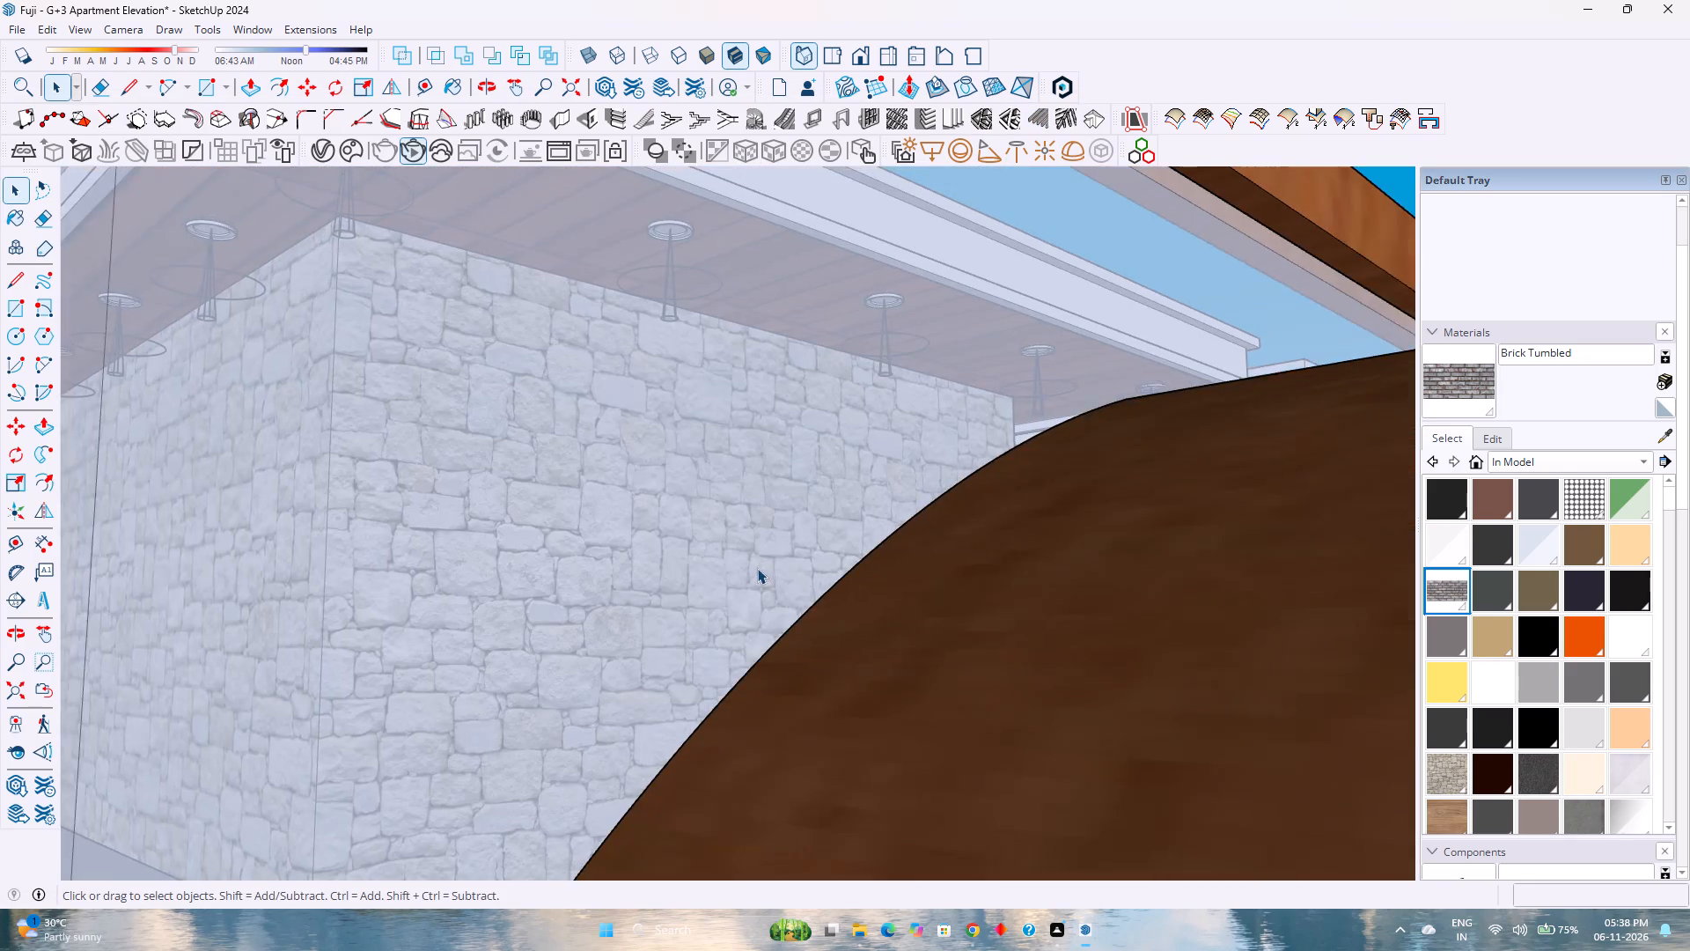
pyautogui.scroll(-1, 757, 568)
pyautogui.click(5, 697)
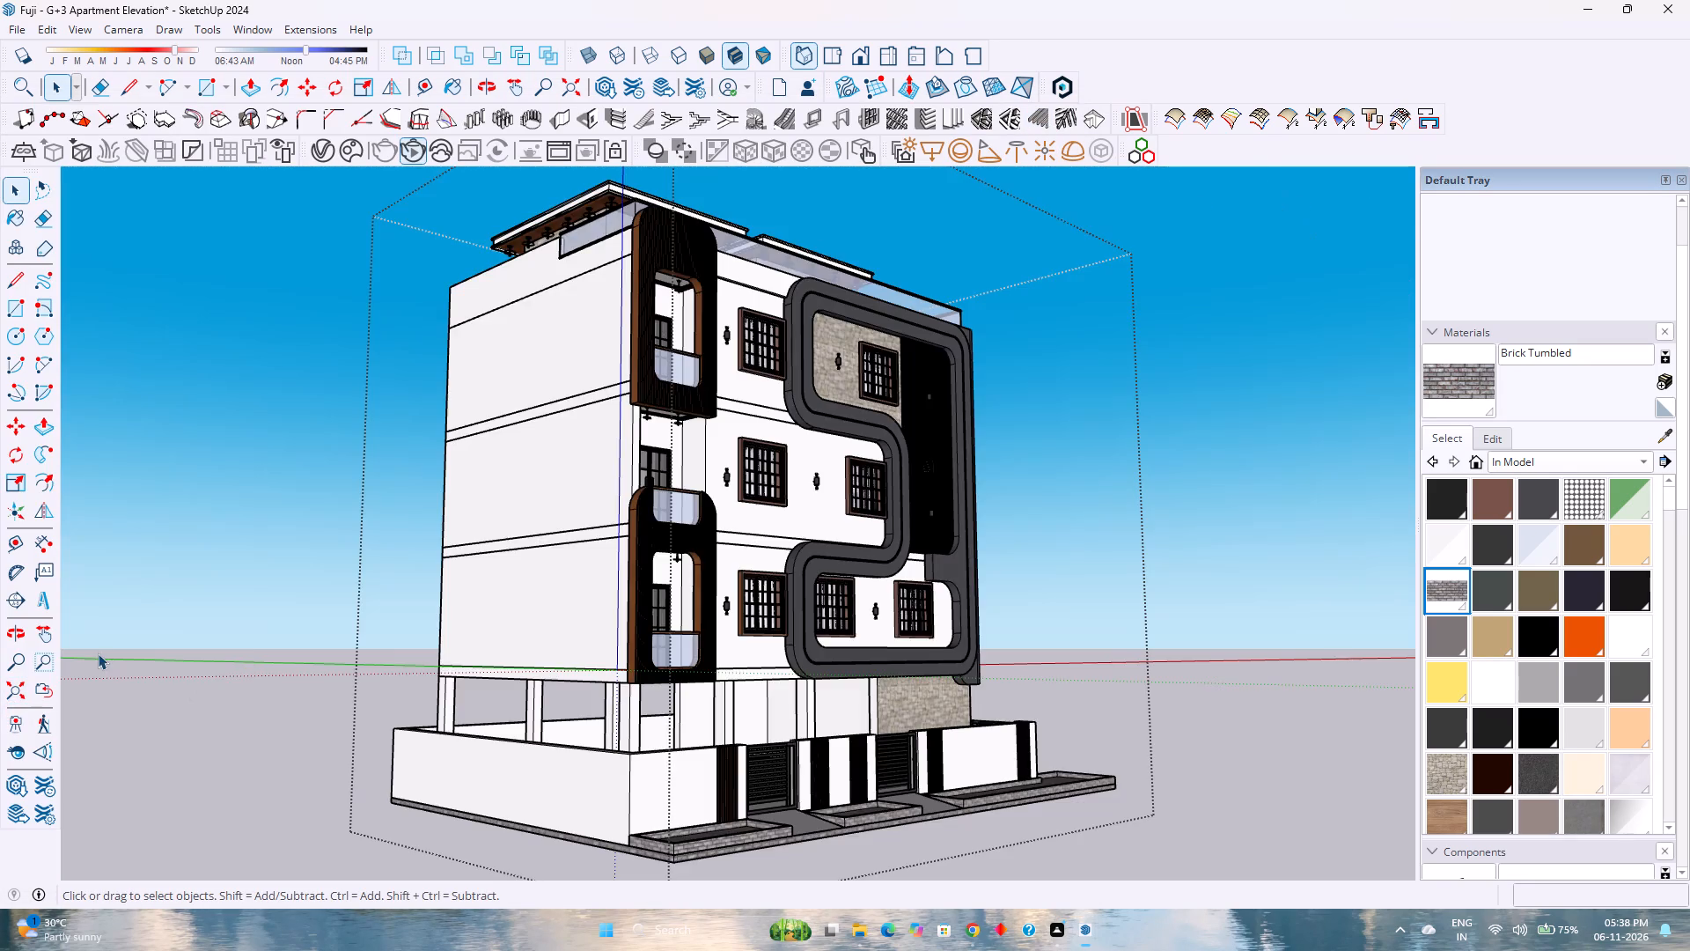
pyautogui.scroll(-3, 566, 599)
pyautogui.moveTo(971, 598); pyautogui.dragTo(873, 618, button='middle')
pyautogui.moveTo(863, 619); pyautogui.dragTo(242, 660, button='middle')
pyautogui.middleClick(242, 660)
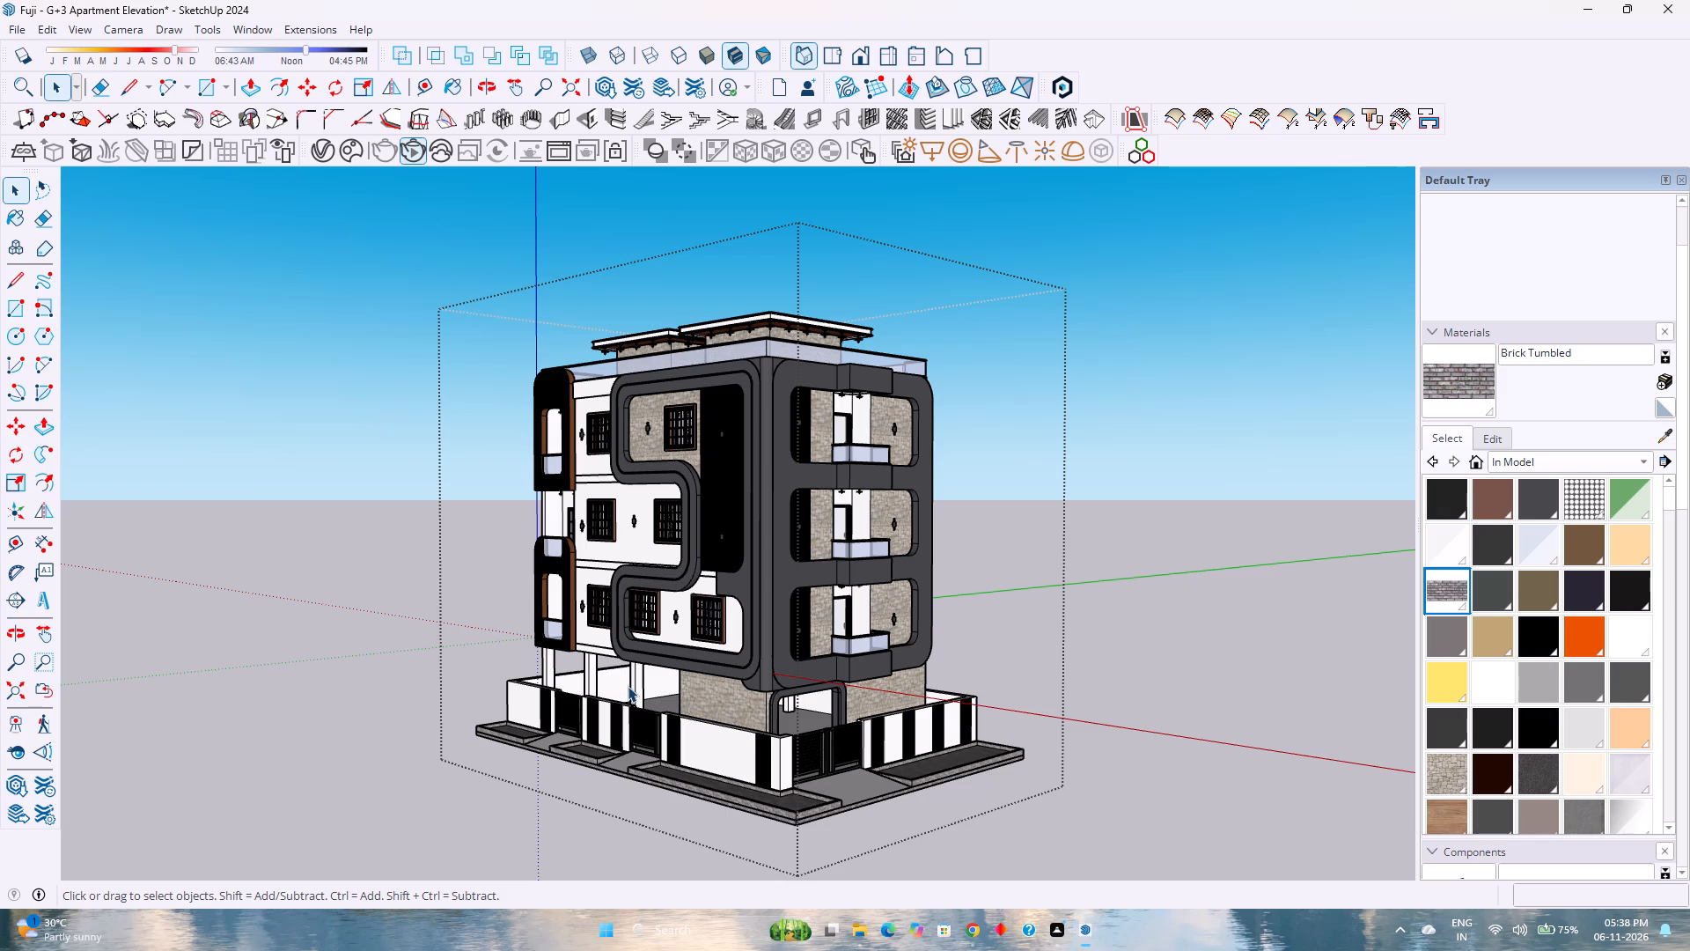
pyautogui.scroll(-4, 626, 687)
pyautogui.scroll(2, 626, 687)
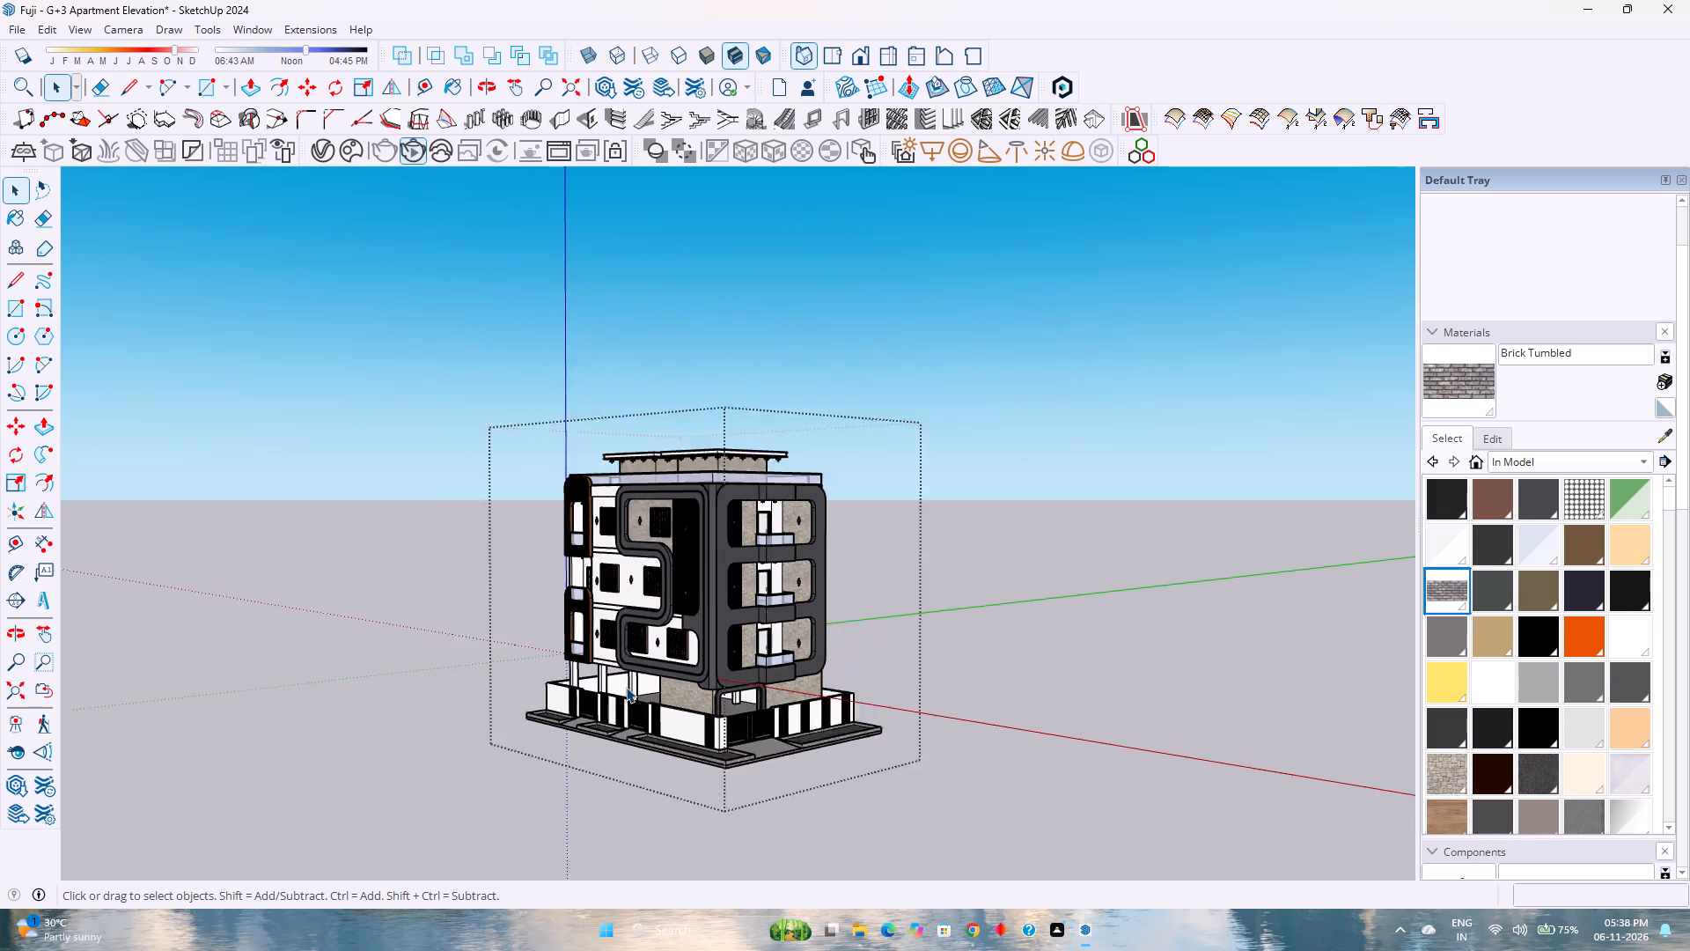
pyautogui.scroll(8, 626, 687)
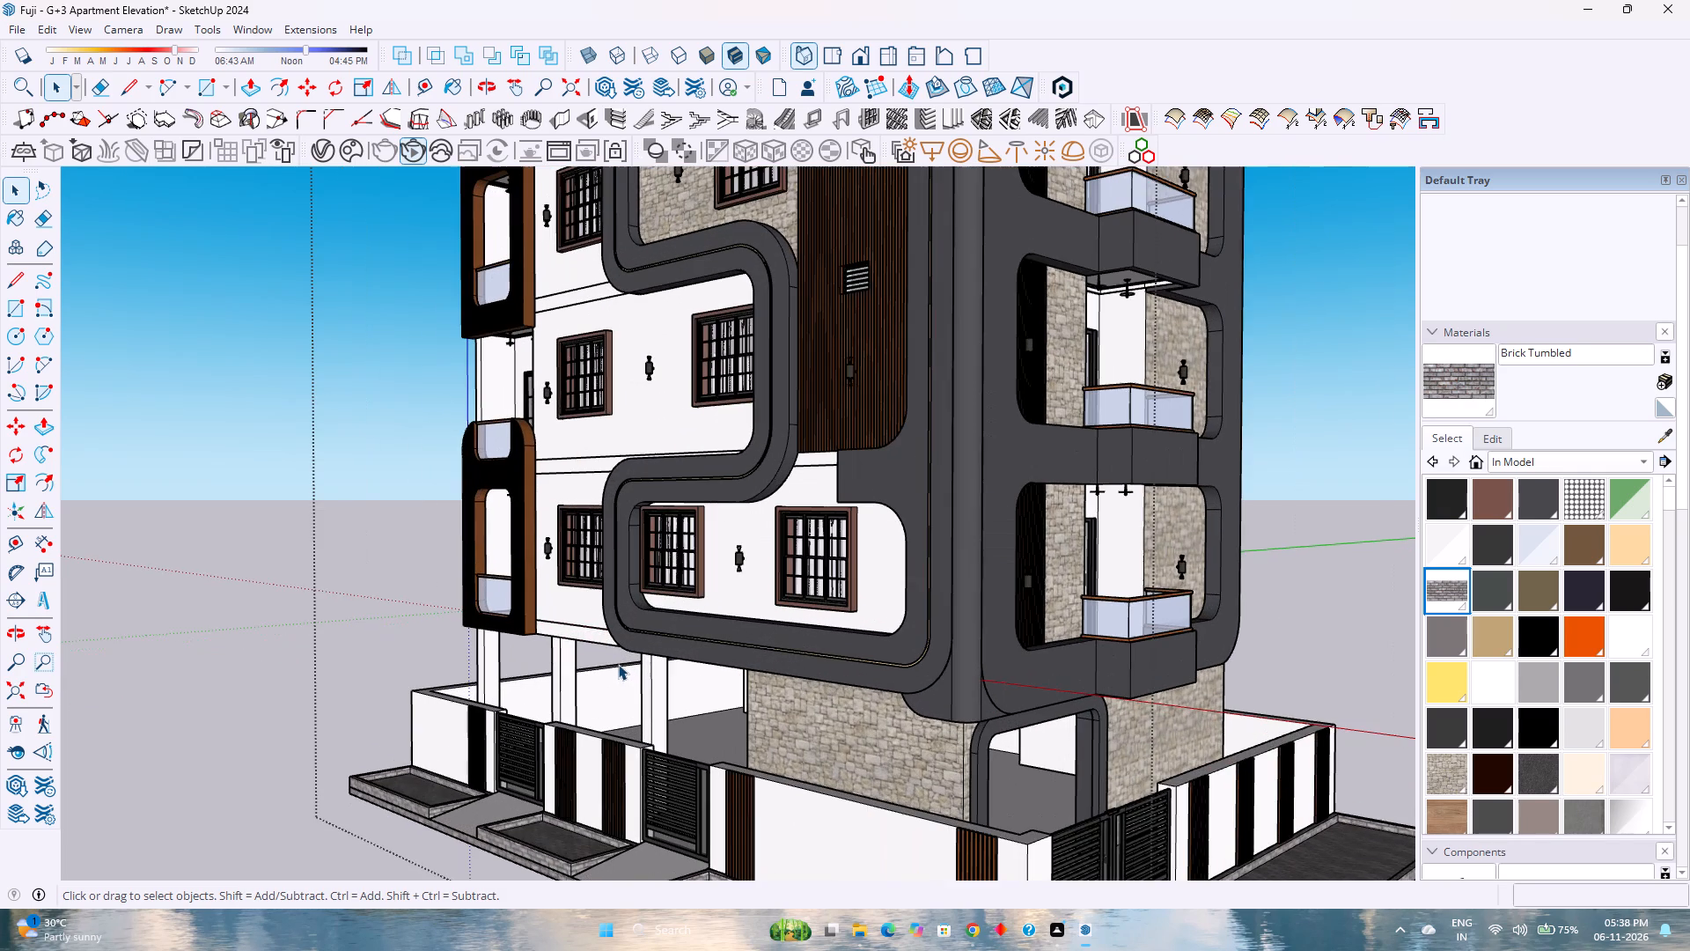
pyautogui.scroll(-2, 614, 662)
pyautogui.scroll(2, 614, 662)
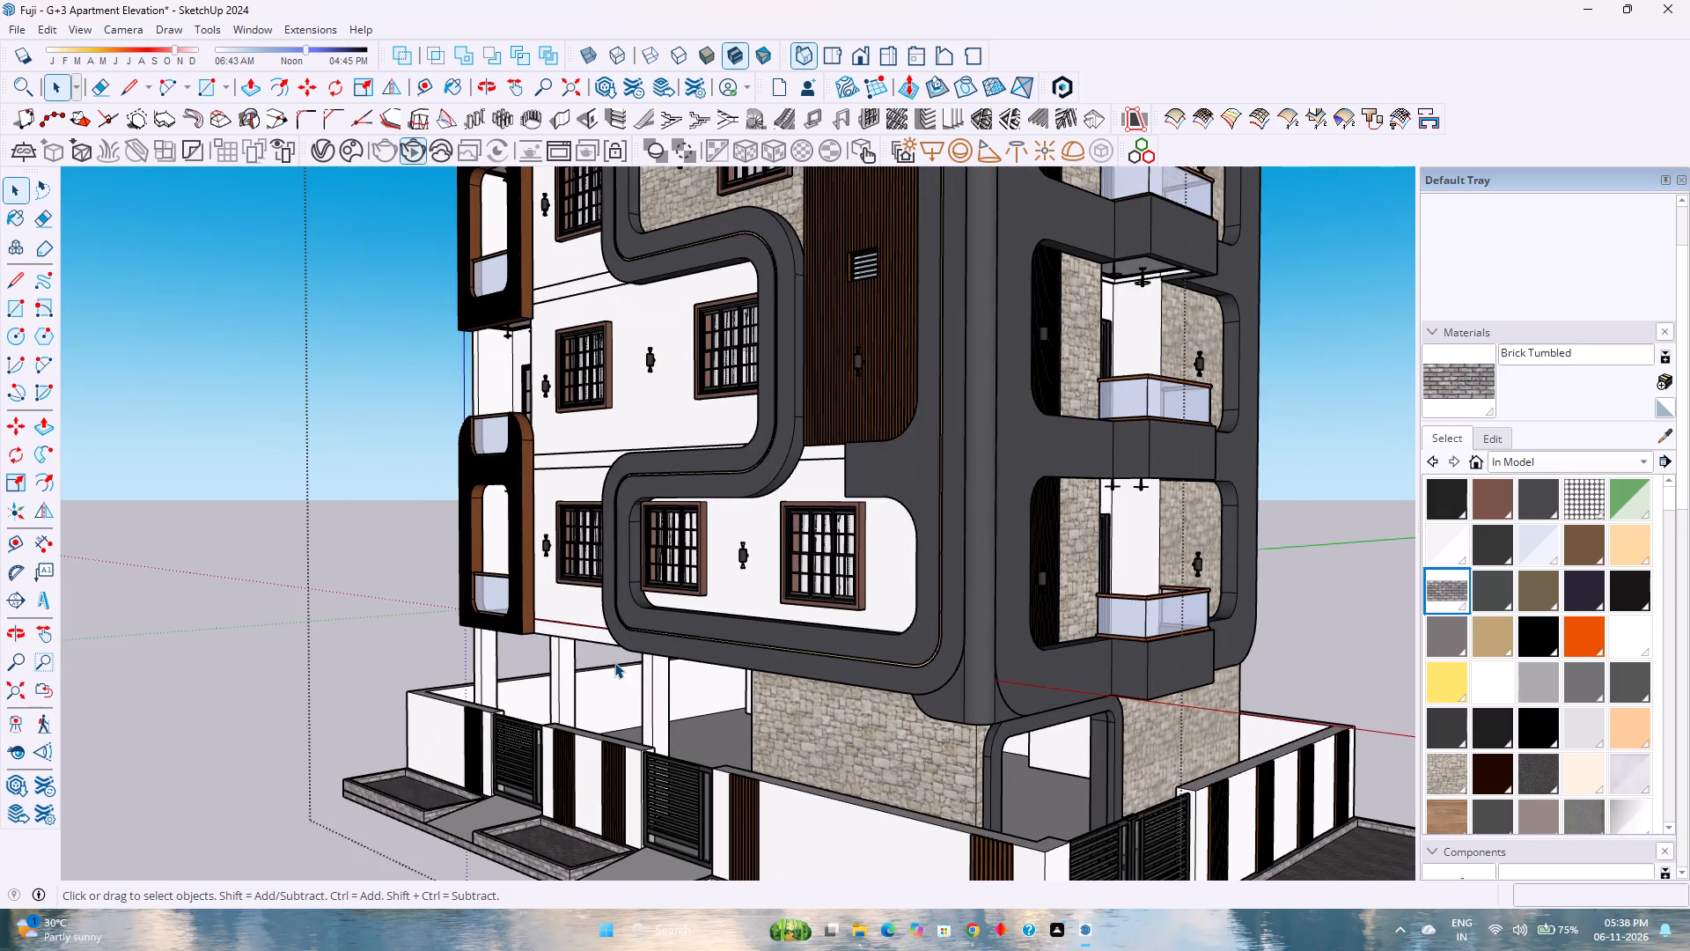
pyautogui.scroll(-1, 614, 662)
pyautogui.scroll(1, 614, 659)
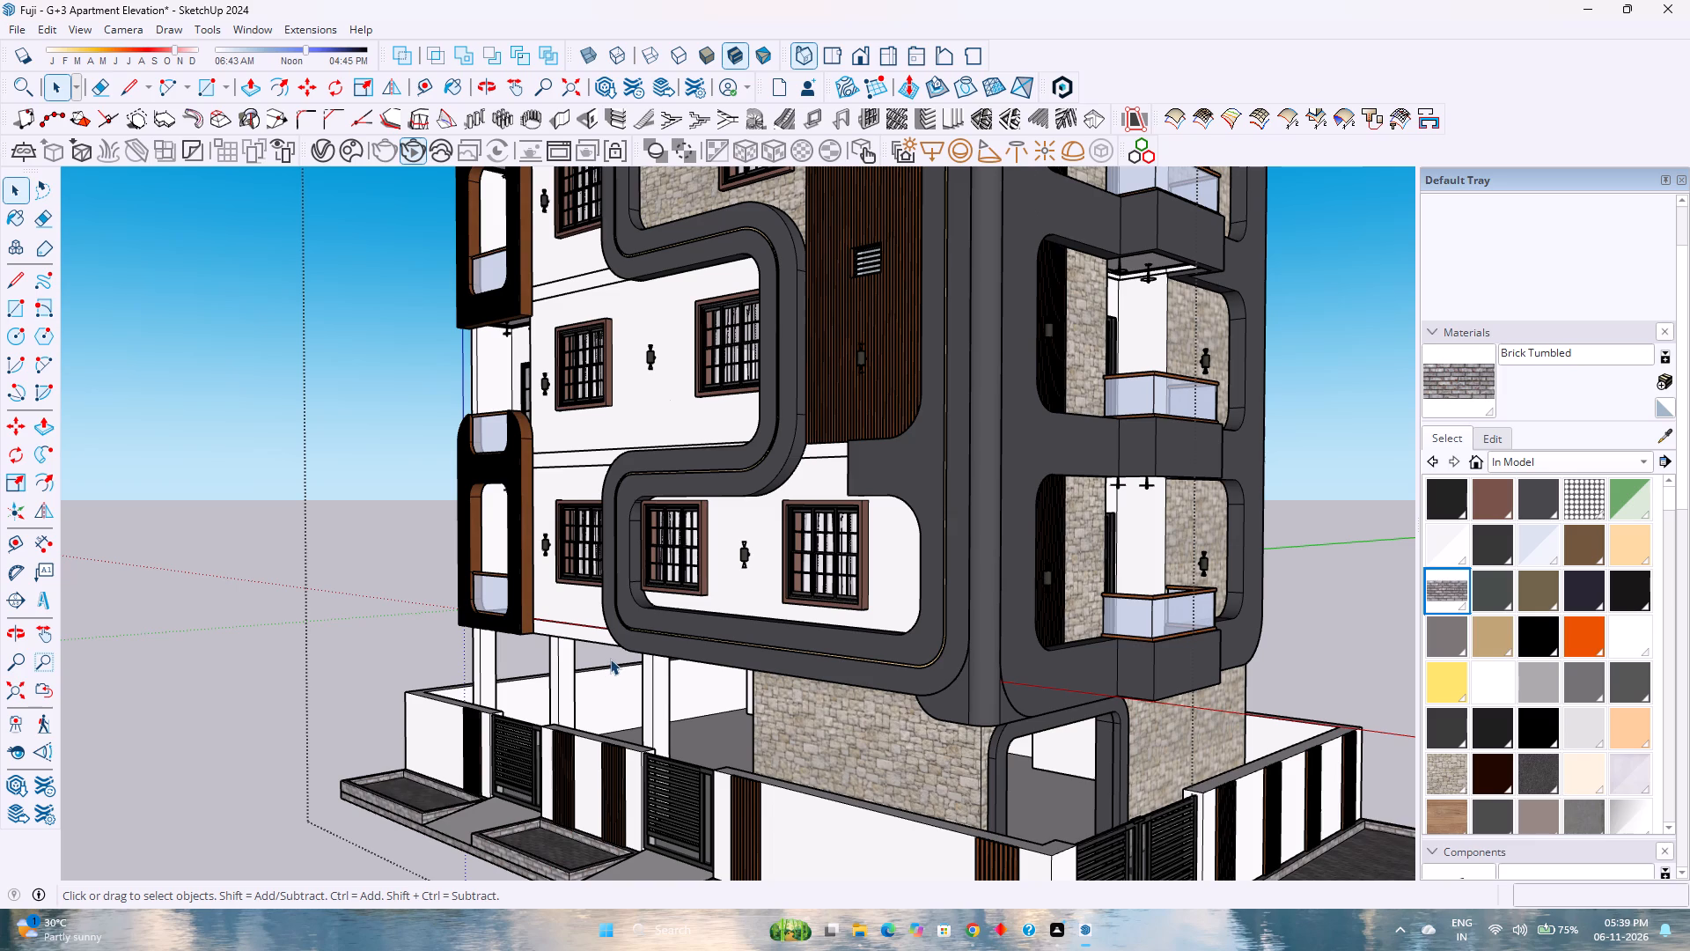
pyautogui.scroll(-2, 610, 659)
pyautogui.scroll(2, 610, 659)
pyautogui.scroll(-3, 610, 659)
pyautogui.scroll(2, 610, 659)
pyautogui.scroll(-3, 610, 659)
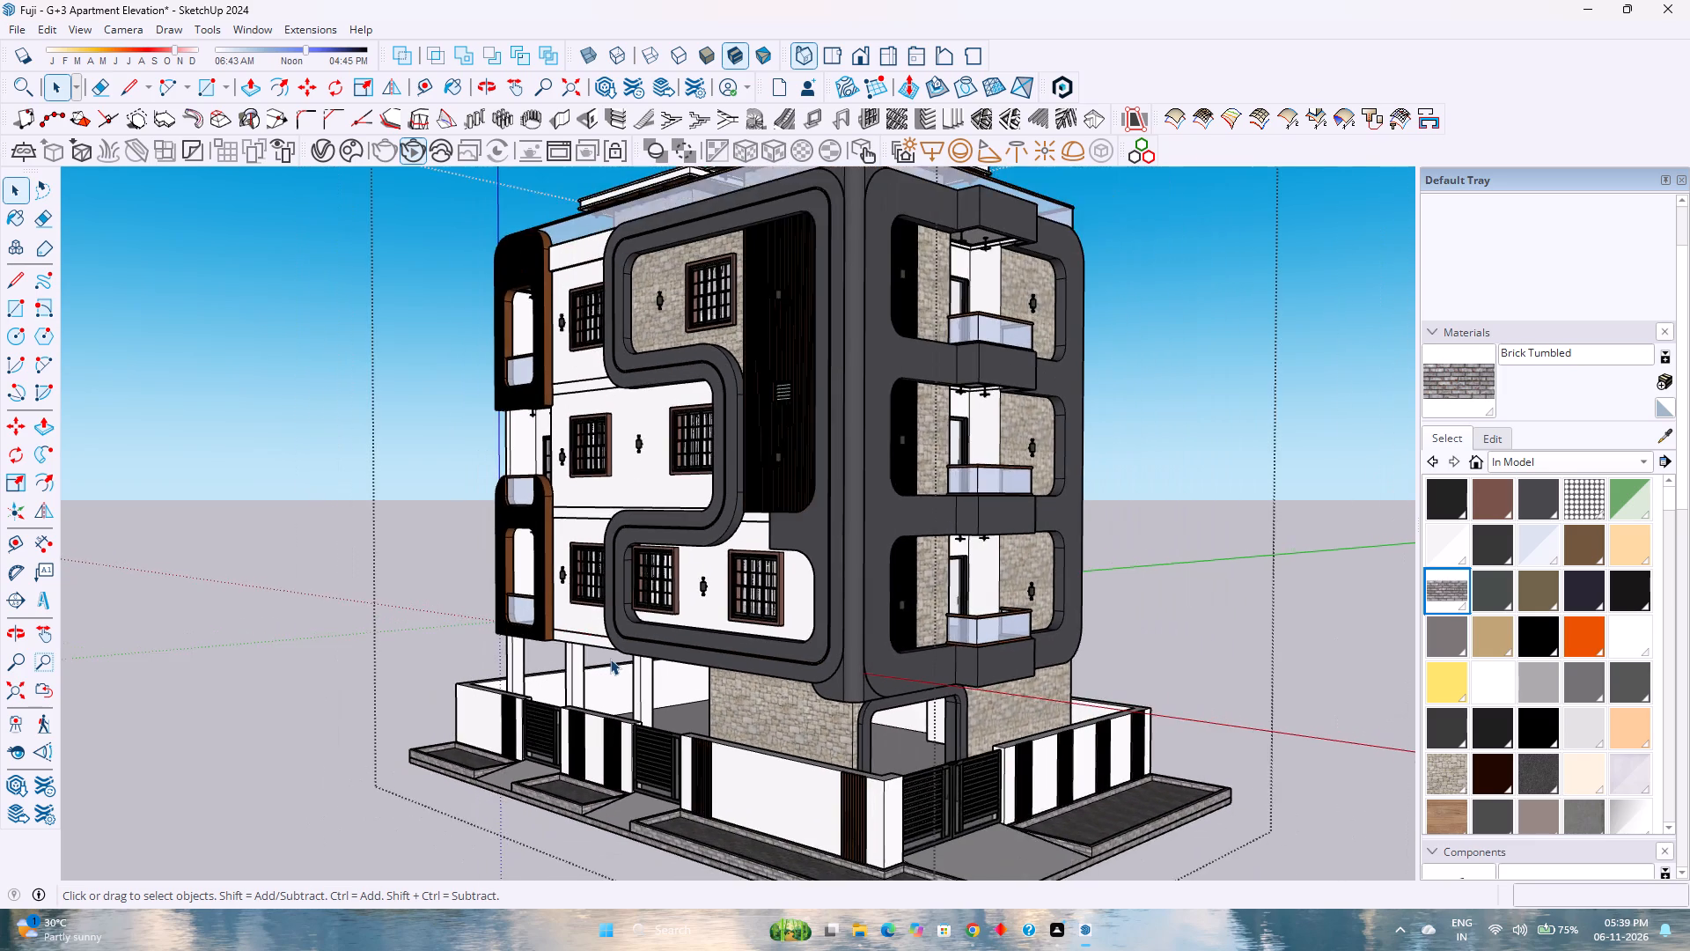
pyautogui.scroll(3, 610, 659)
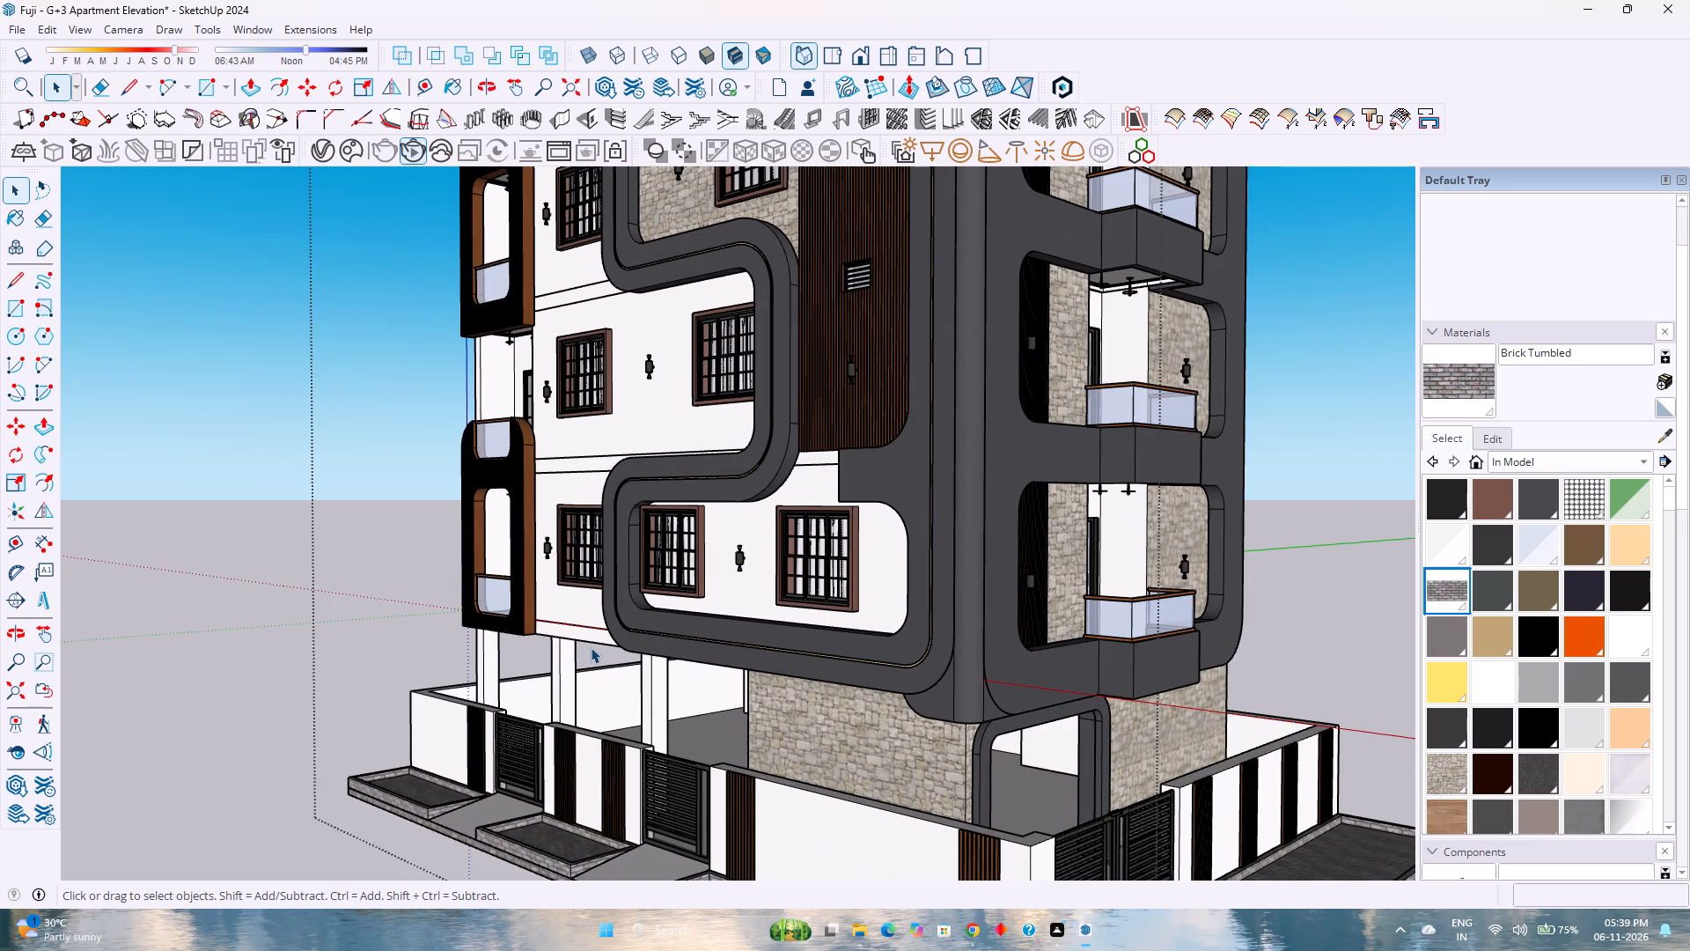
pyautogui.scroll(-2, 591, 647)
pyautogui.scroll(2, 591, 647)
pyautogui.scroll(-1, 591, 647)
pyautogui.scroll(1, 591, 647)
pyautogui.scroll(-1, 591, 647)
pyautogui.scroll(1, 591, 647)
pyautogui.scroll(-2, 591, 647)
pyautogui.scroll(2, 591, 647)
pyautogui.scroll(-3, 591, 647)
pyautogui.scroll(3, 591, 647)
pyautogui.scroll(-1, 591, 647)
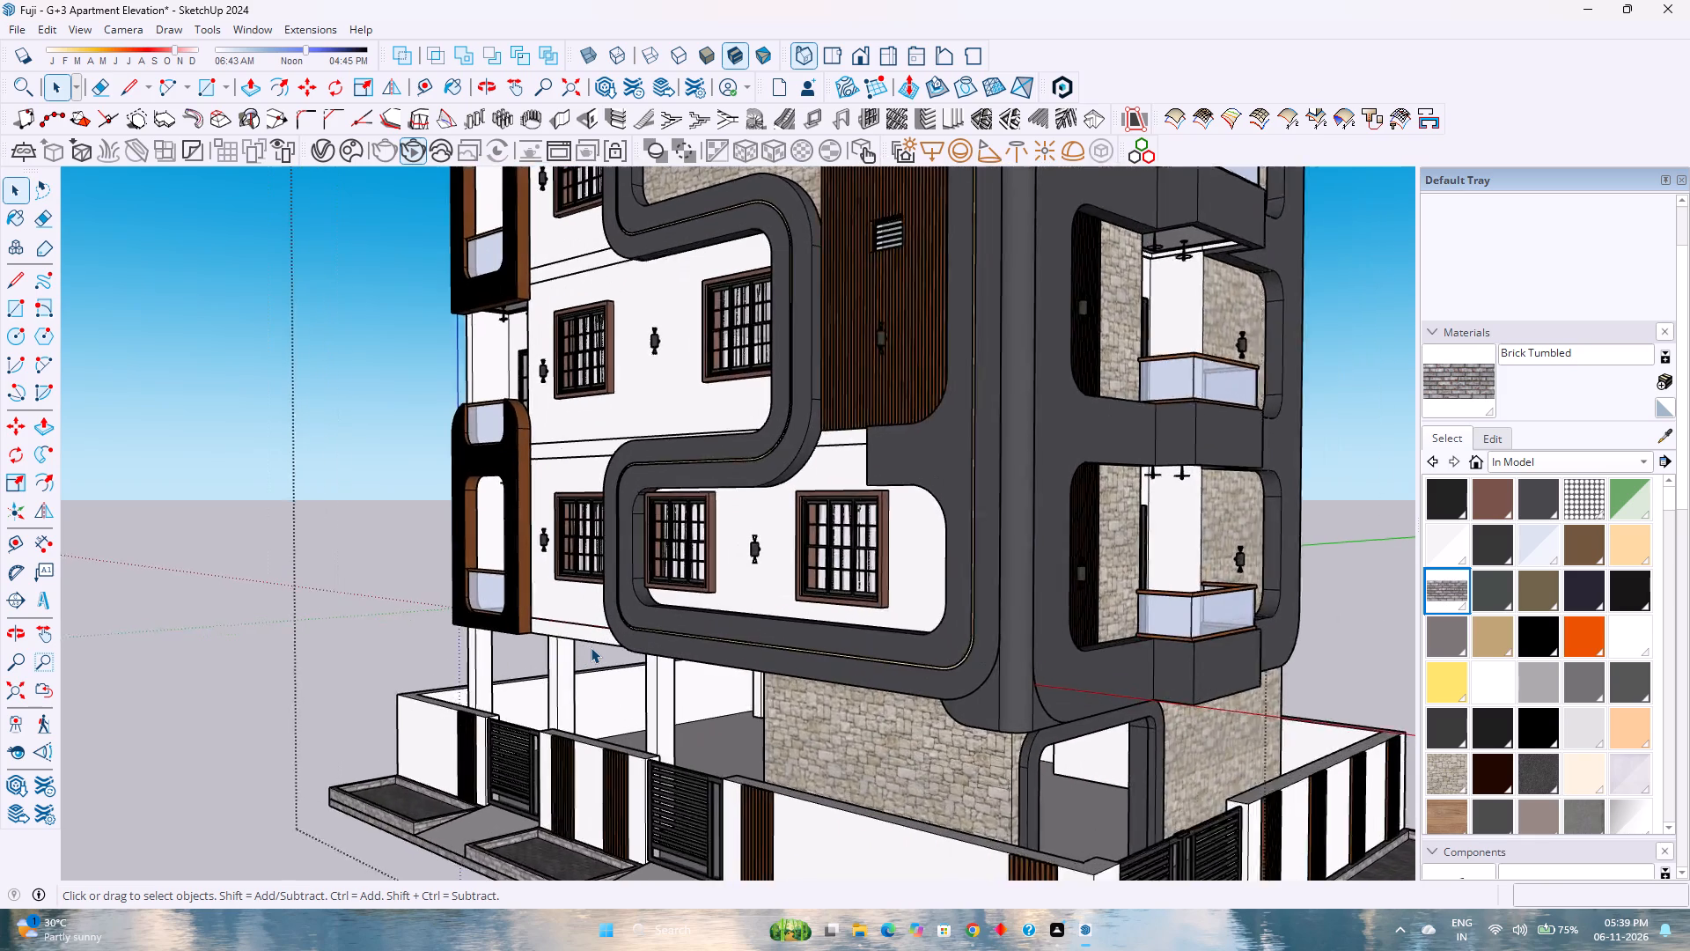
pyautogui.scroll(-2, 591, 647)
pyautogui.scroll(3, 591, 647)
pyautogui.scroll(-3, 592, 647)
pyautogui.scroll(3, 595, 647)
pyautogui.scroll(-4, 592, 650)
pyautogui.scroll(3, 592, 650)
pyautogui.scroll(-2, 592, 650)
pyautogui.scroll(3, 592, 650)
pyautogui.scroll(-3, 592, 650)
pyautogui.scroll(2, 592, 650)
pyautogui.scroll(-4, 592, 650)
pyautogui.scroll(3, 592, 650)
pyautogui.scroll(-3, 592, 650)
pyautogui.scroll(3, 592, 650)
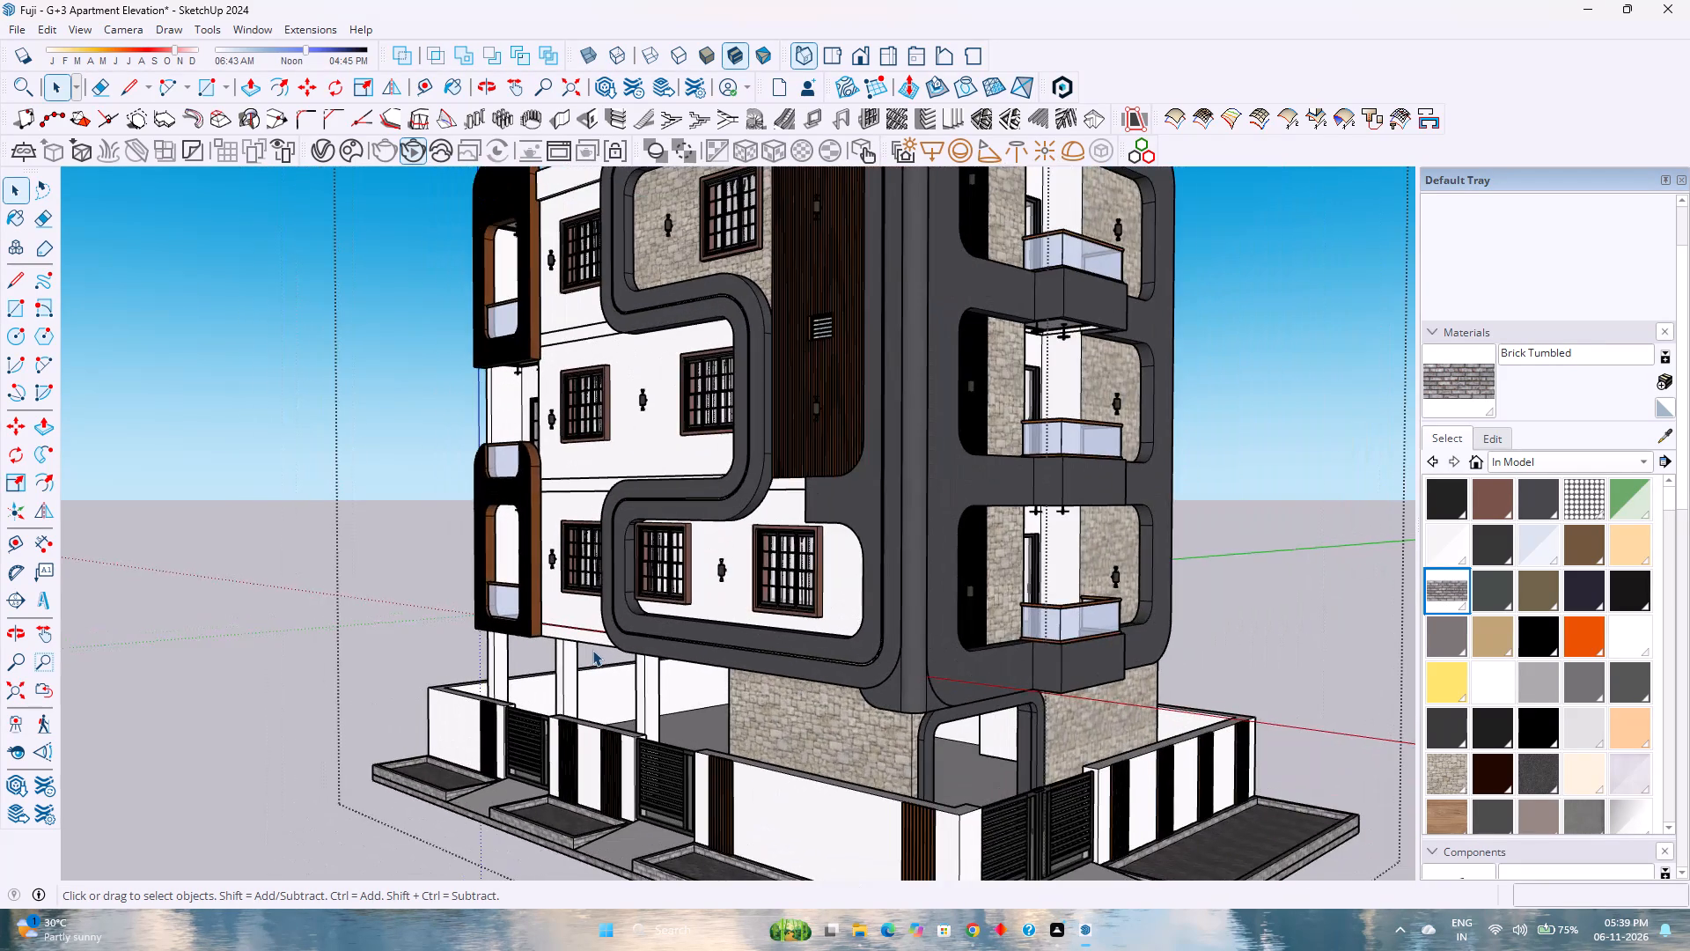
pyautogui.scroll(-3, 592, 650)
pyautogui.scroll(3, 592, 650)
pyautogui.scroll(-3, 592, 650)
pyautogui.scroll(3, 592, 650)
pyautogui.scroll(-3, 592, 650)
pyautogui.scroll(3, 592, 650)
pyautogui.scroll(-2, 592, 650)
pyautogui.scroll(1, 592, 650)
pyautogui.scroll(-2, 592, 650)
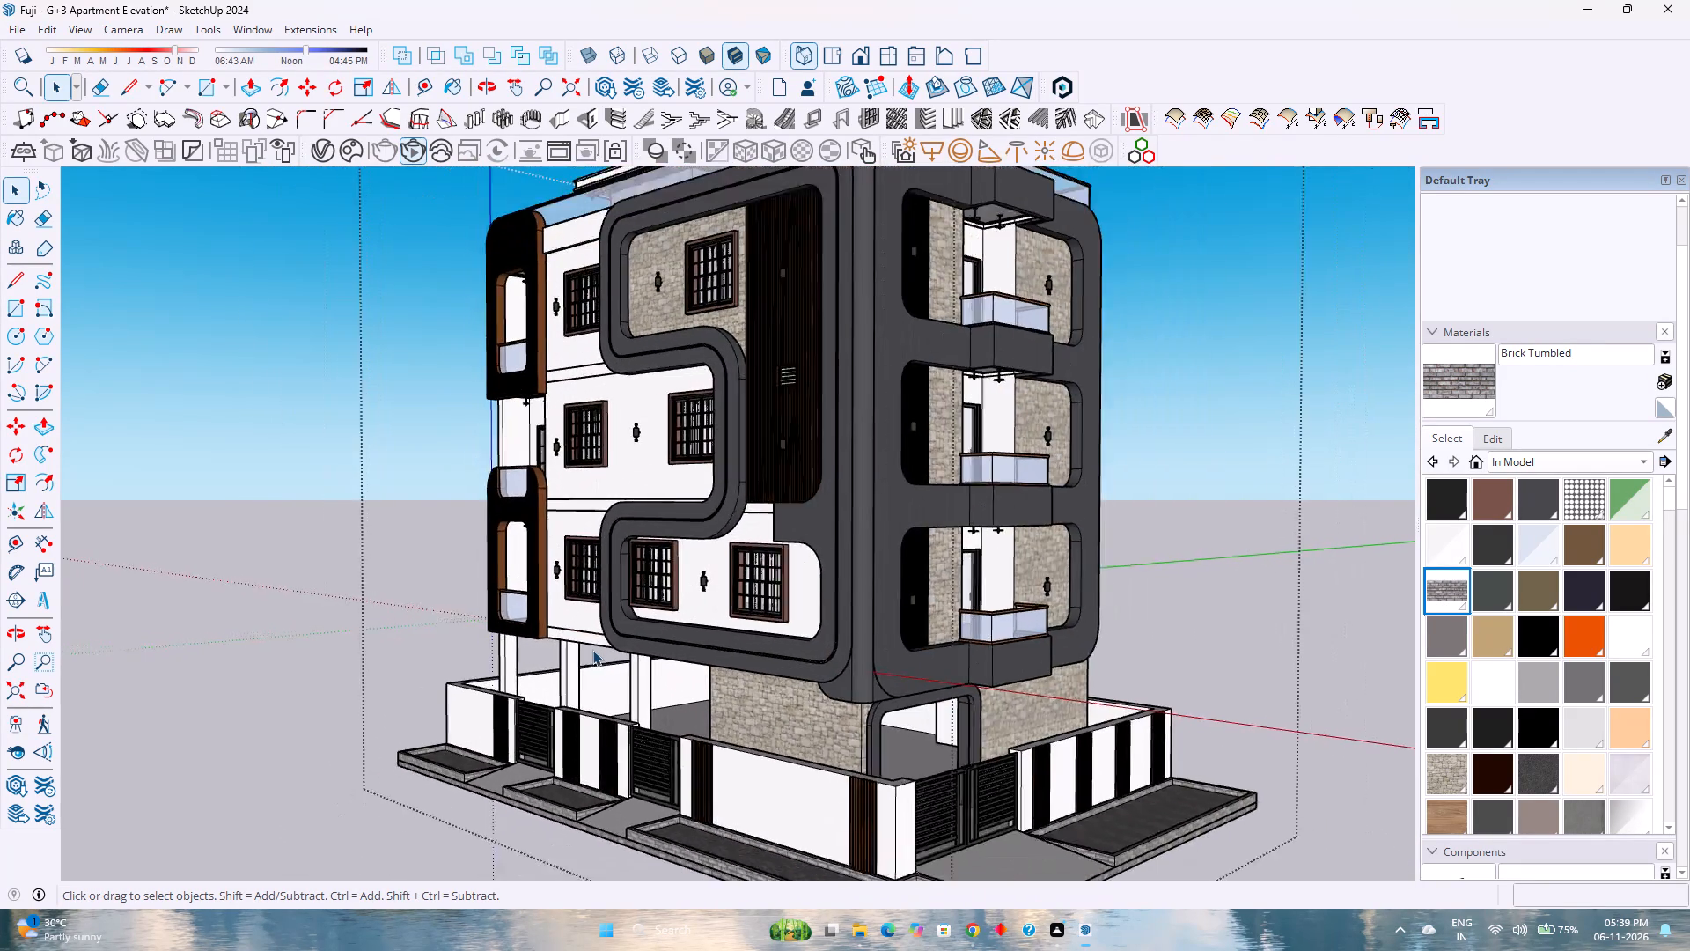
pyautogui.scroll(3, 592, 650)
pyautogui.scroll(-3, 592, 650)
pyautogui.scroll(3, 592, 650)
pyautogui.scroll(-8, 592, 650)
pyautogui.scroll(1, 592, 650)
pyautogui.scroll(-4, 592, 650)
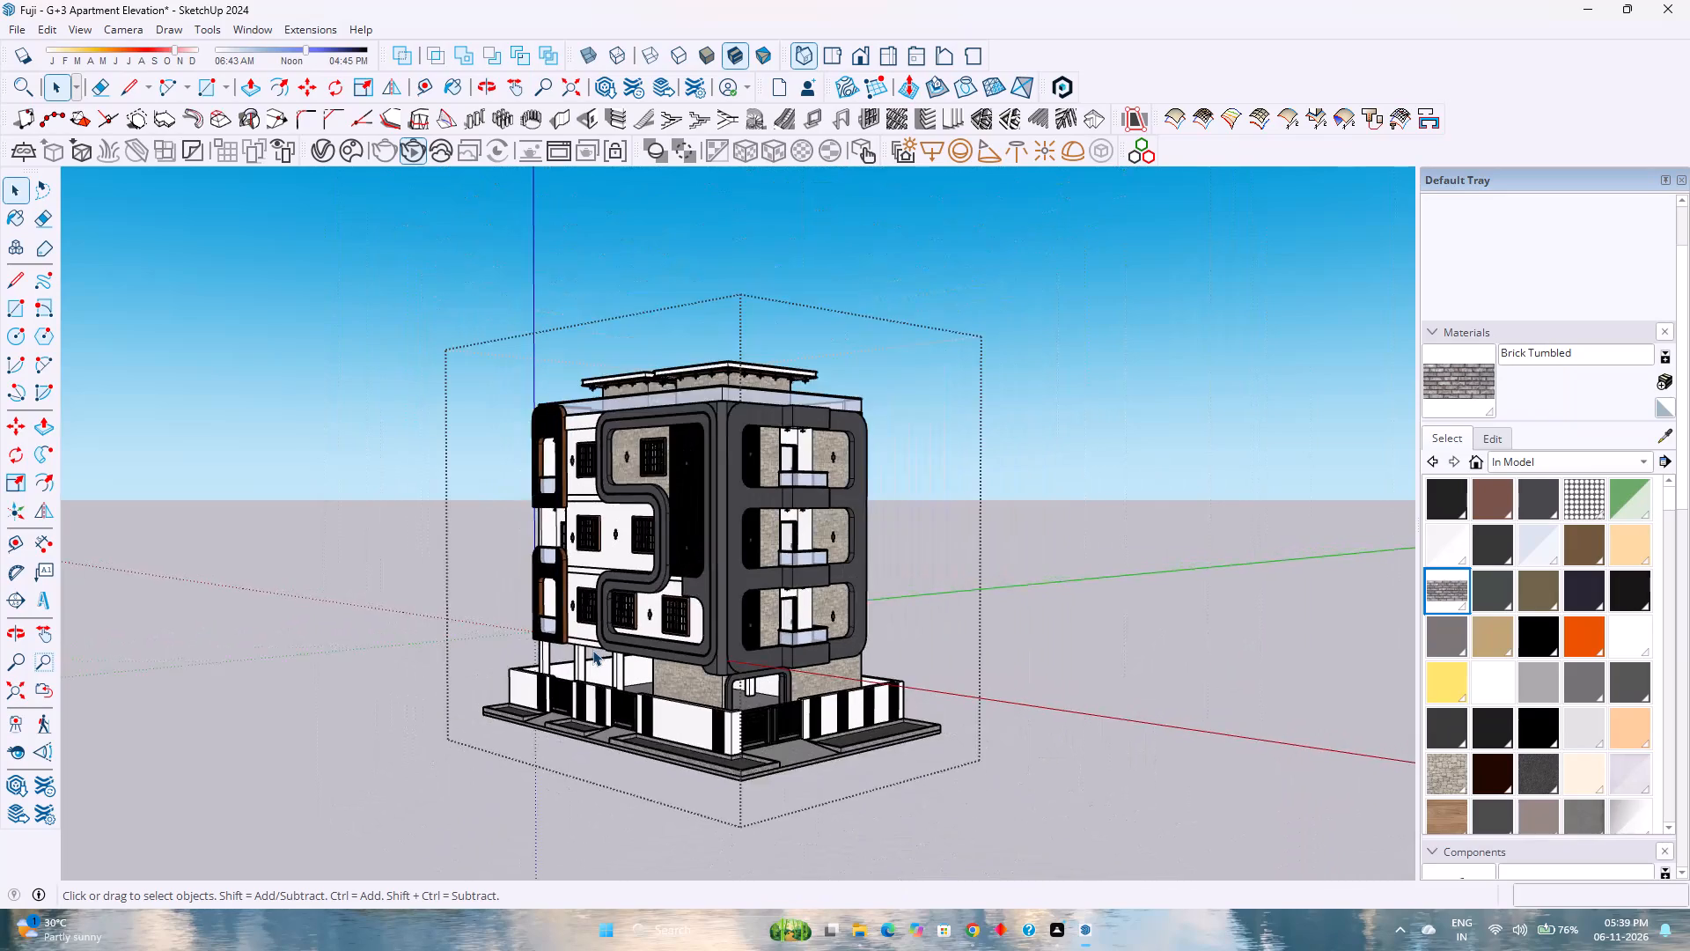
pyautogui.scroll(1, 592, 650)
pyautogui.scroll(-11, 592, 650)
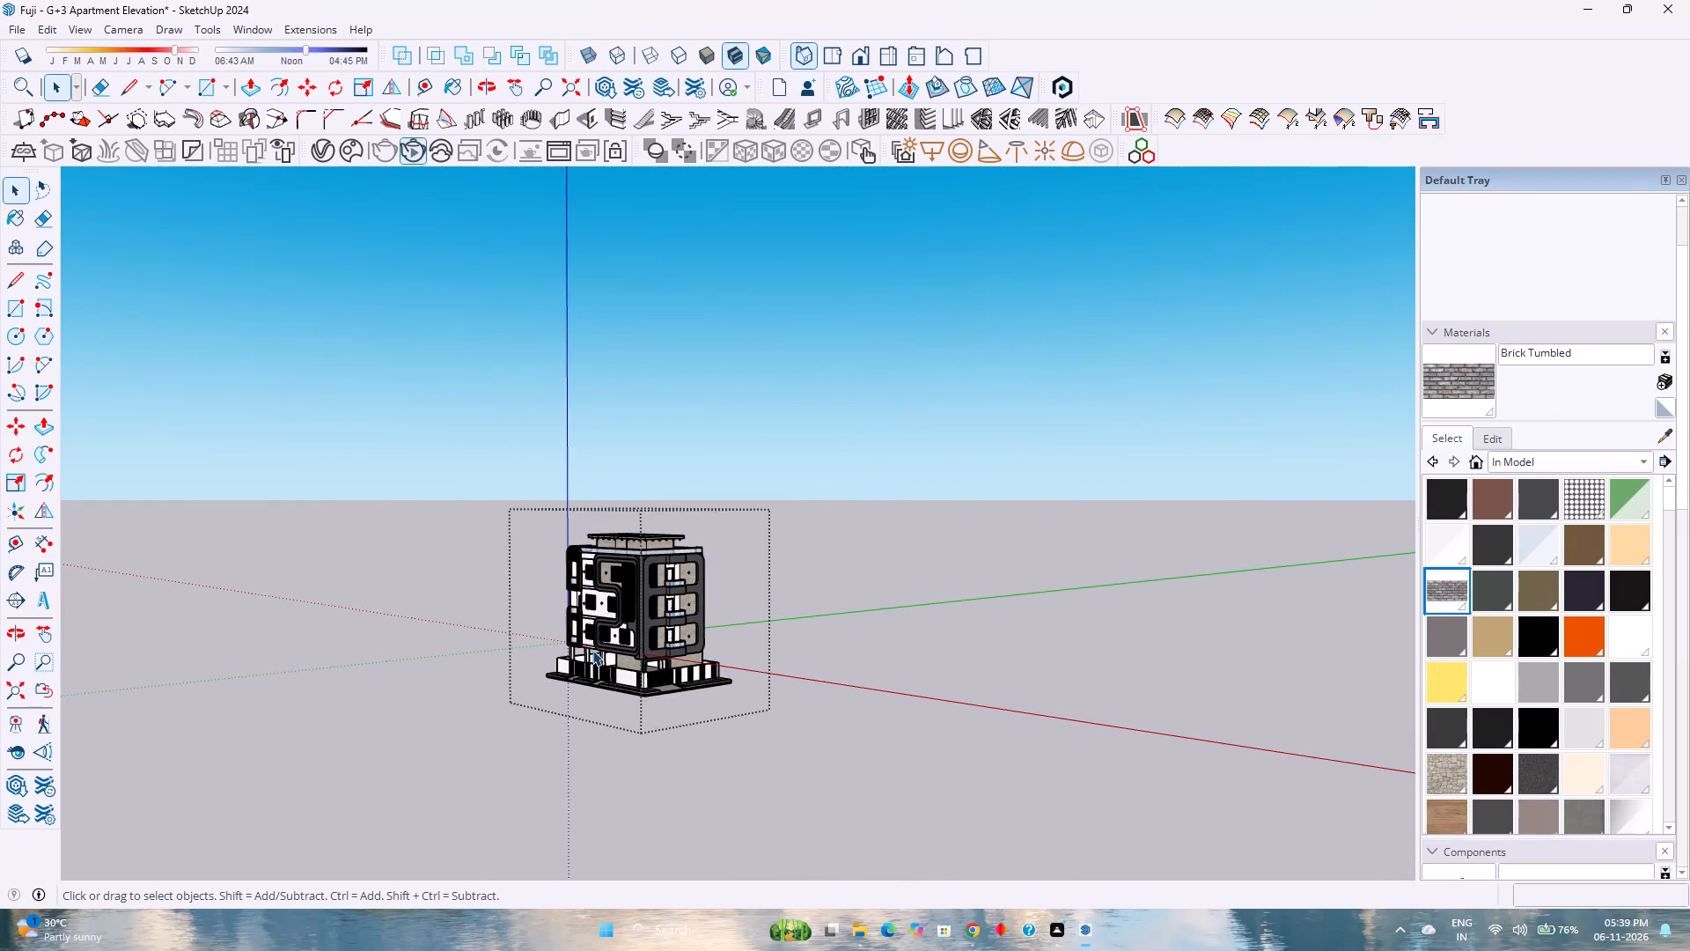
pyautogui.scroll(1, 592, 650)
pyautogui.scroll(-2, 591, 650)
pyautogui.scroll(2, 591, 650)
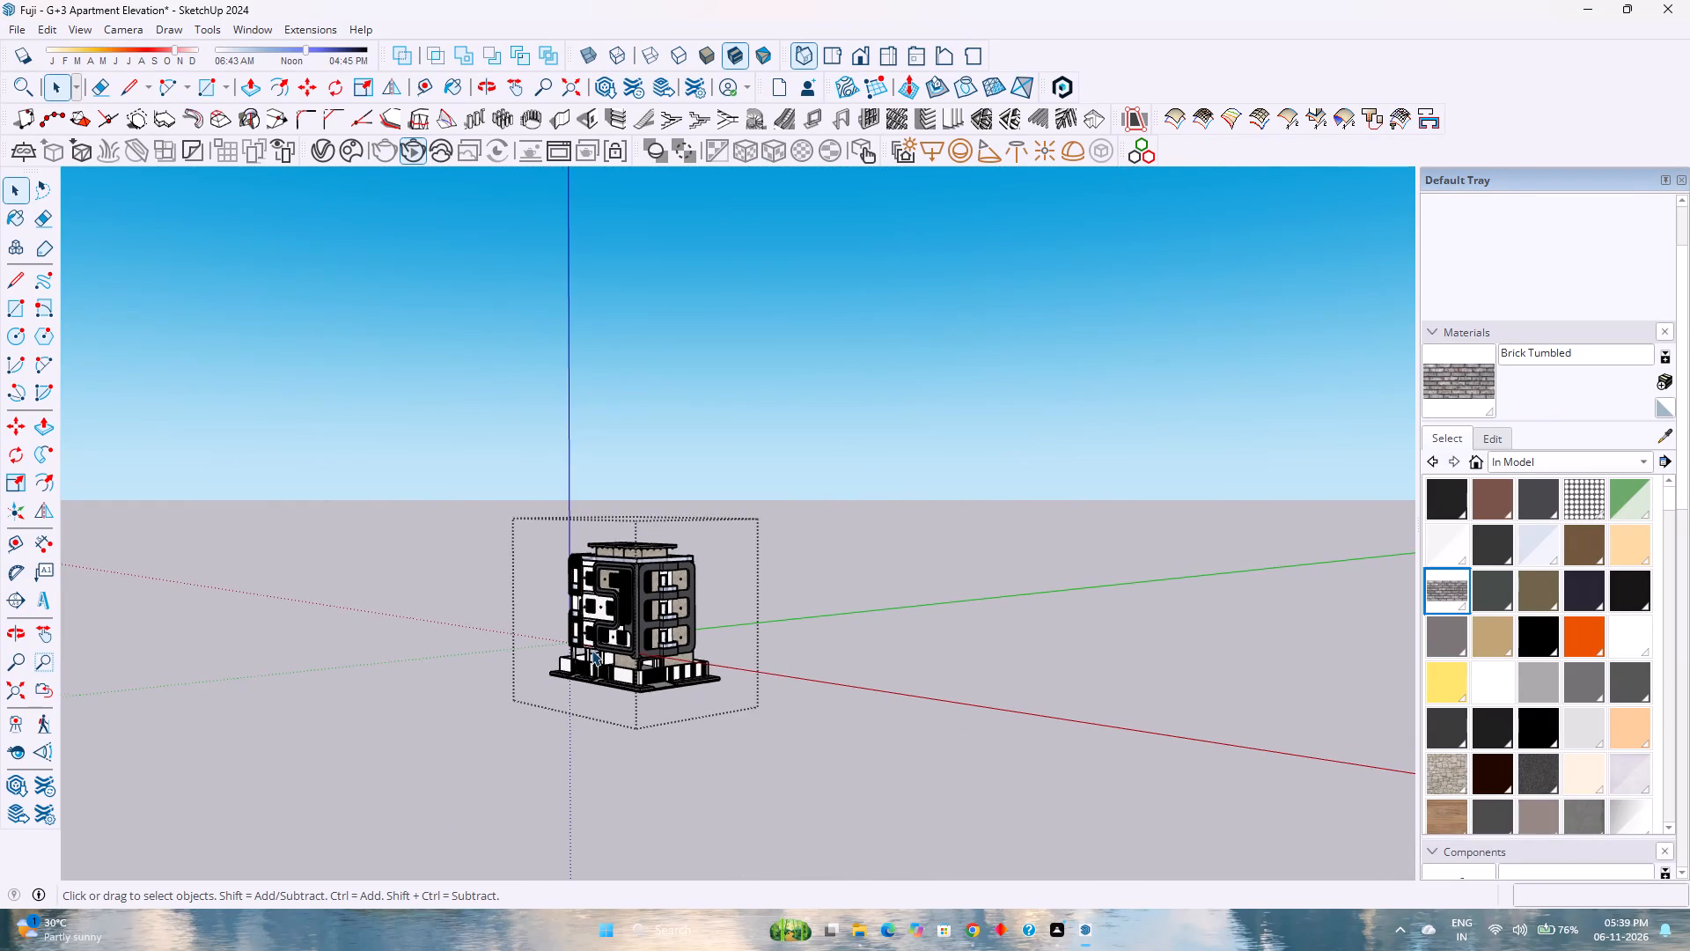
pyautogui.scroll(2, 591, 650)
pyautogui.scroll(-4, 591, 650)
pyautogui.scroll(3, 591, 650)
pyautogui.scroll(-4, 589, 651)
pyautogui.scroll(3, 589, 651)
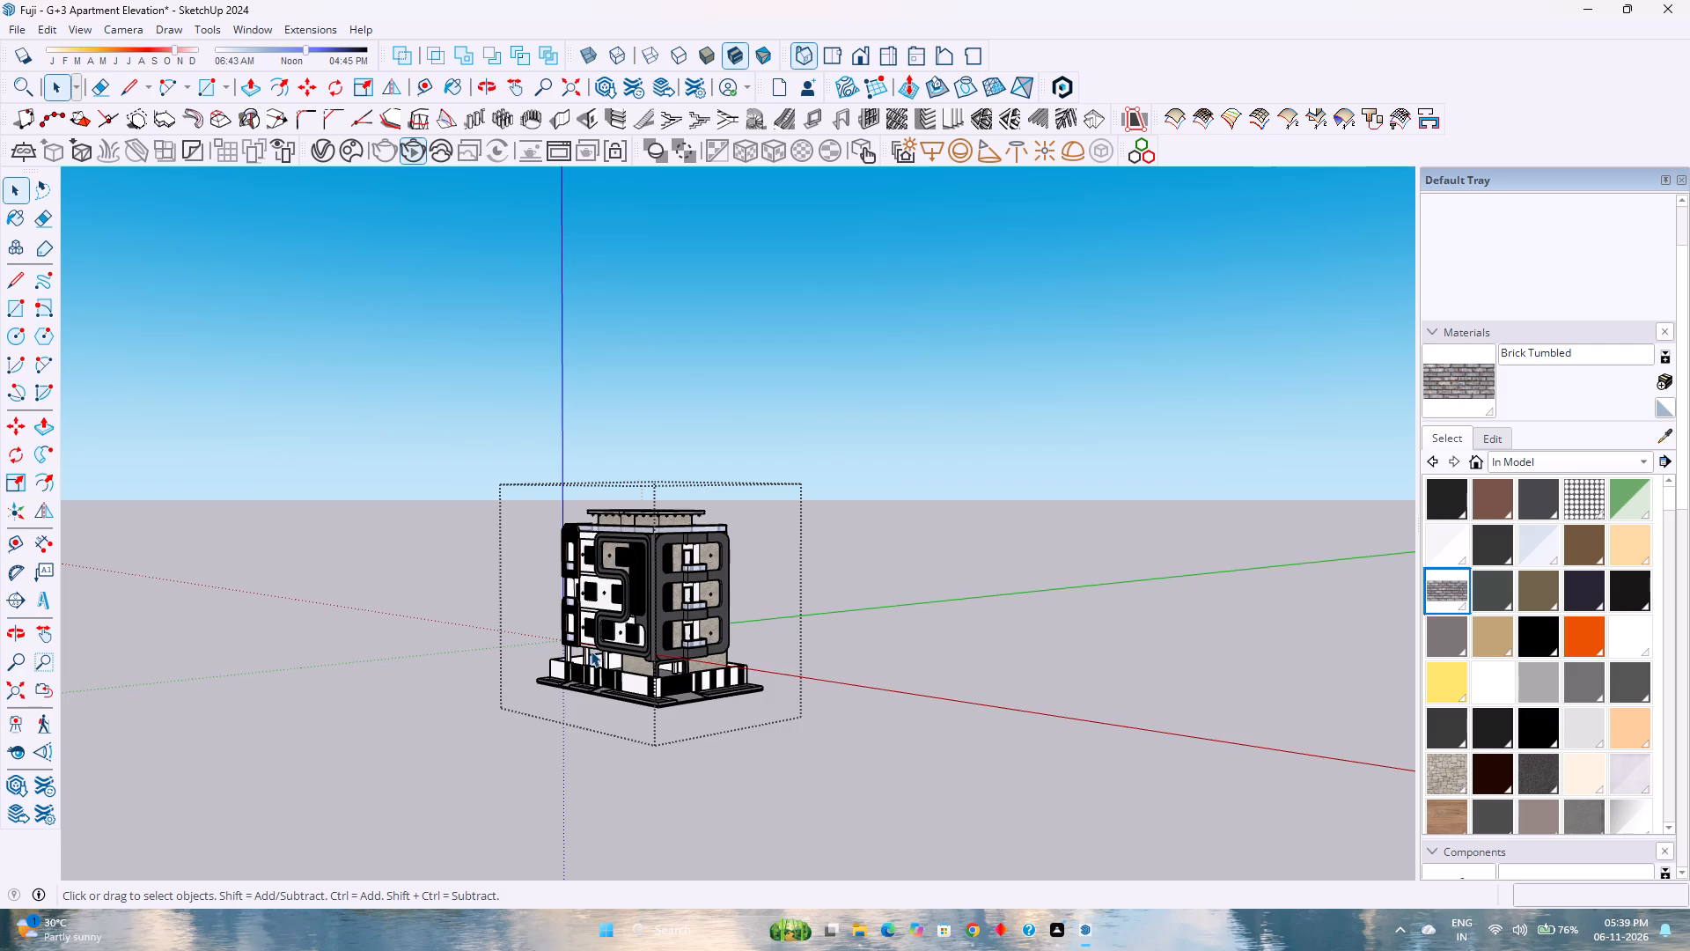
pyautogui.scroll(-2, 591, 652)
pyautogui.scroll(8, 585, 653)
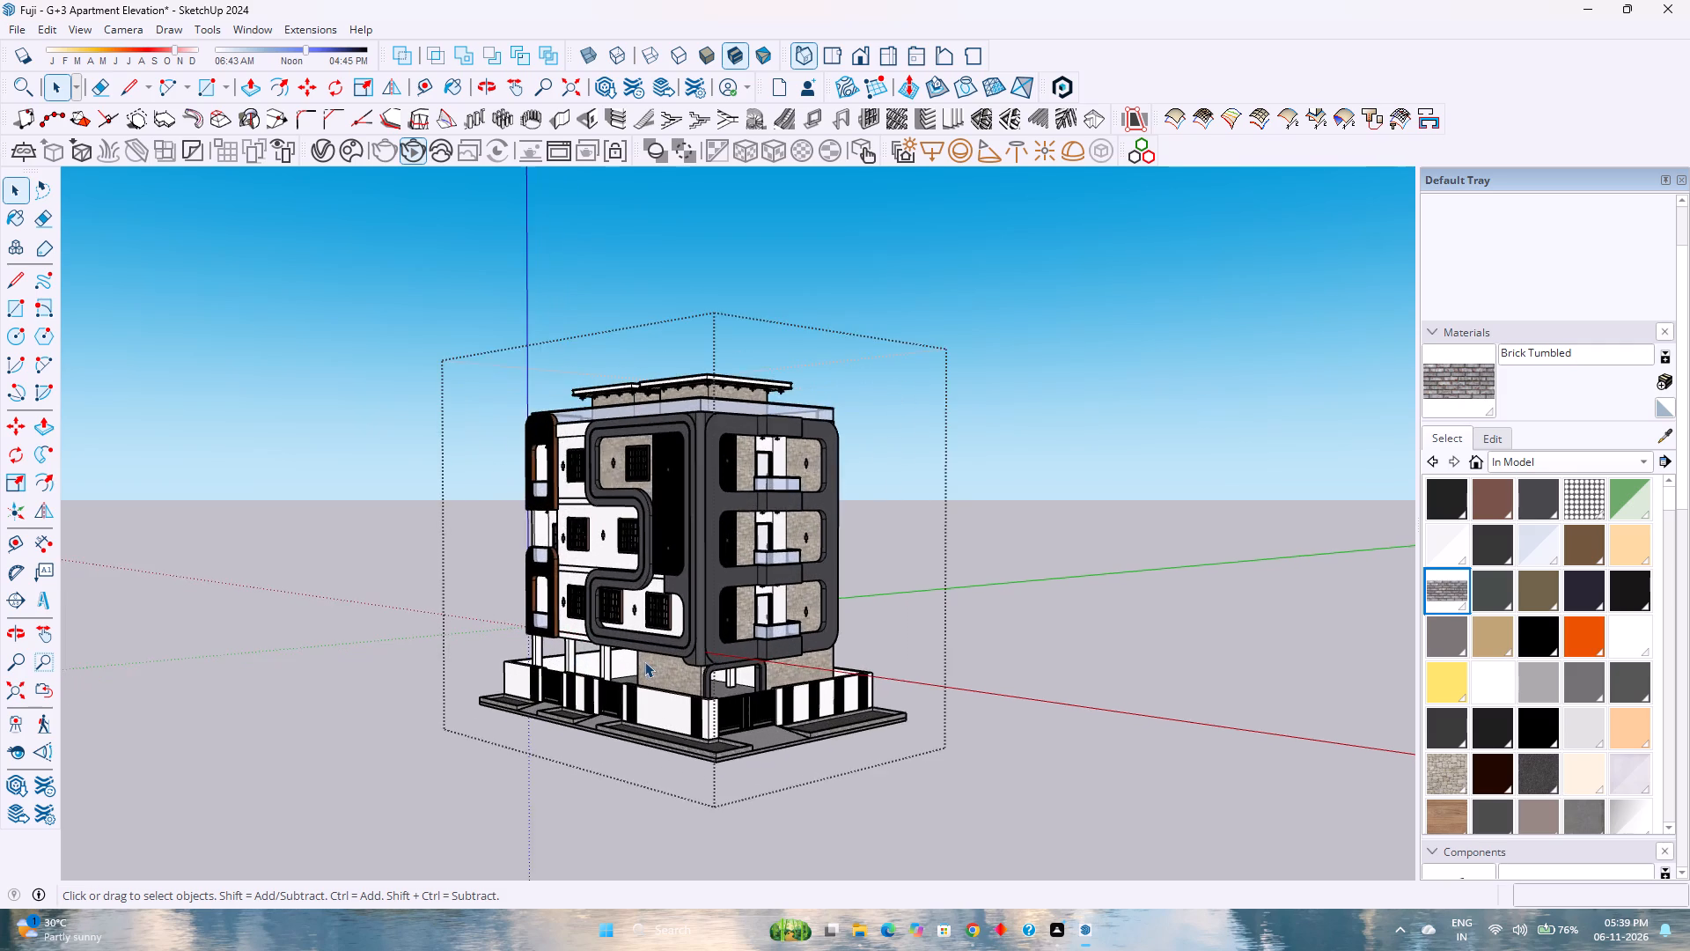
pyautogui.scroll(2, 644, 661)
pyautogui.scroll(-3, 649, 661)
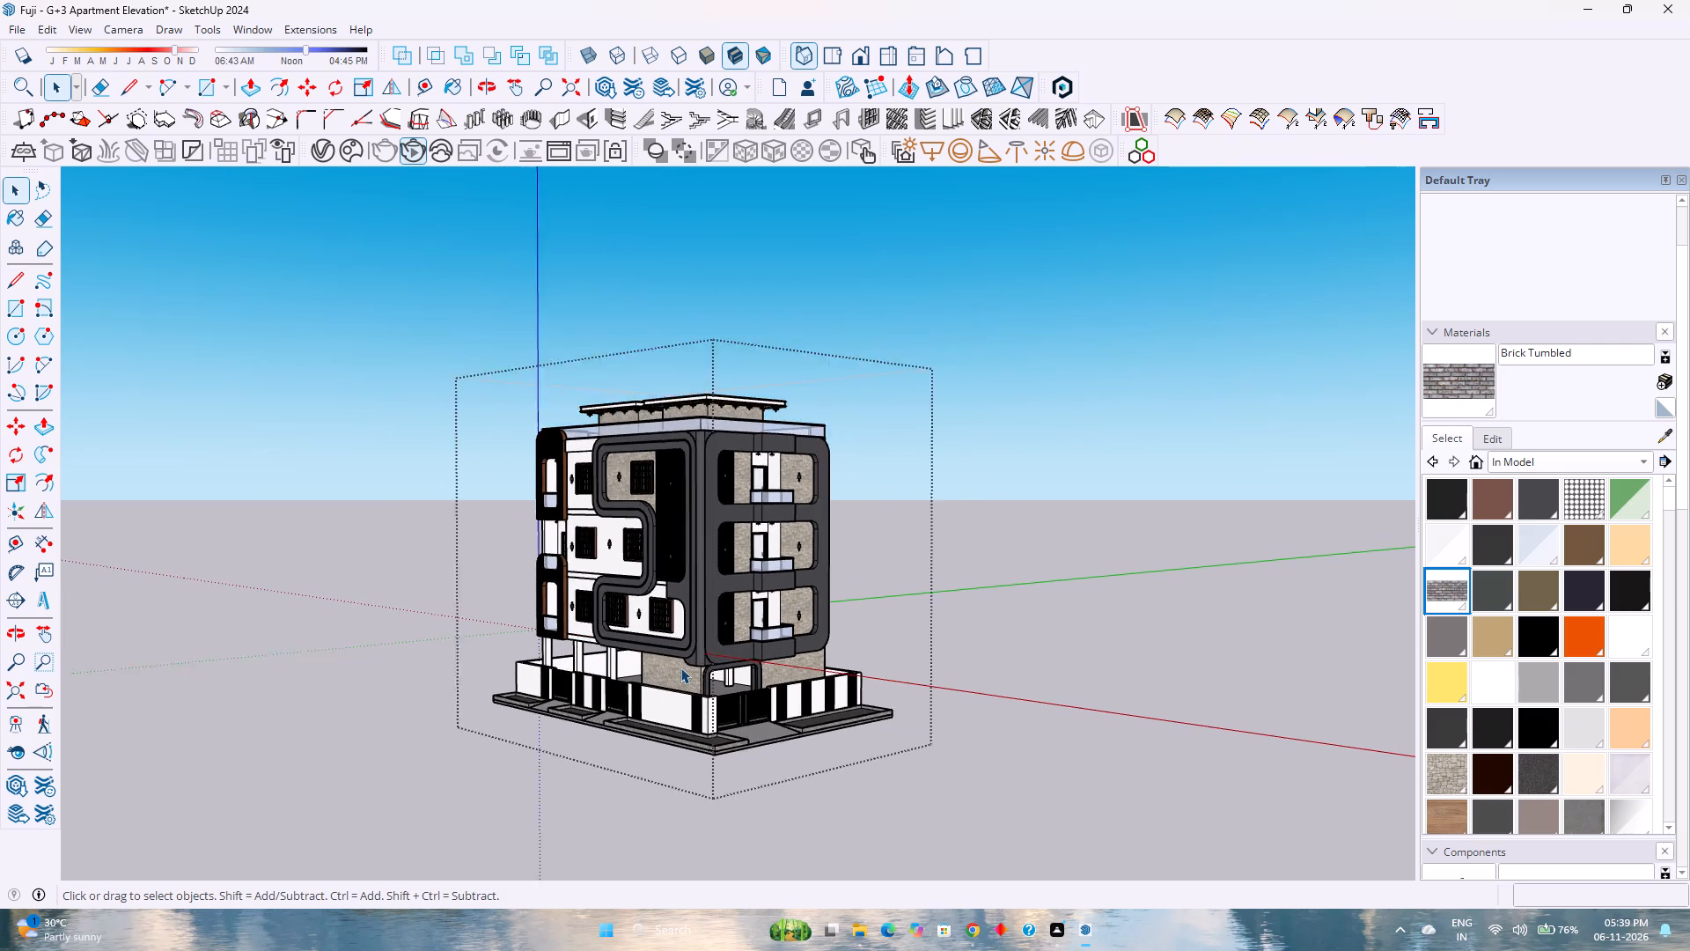
# Examine the building's front corner up close, checking the curved frames, corner balconies, stone-clad ground floor and compound gates.
pyautogui.scroll(-2, 680, 667)
pyautogui.scroll(3, 713, 687)
pyautogui.scroll(1, 804, 668)
pyautogui.moveTo(804, 668); pyautogui.dragTo(812, 662, button='middle')
pyautogui.moveTo(815, 659); pyautogui.dragTo(902, 638, button='middle')
pyautogui.scroll(3, 745, 626)
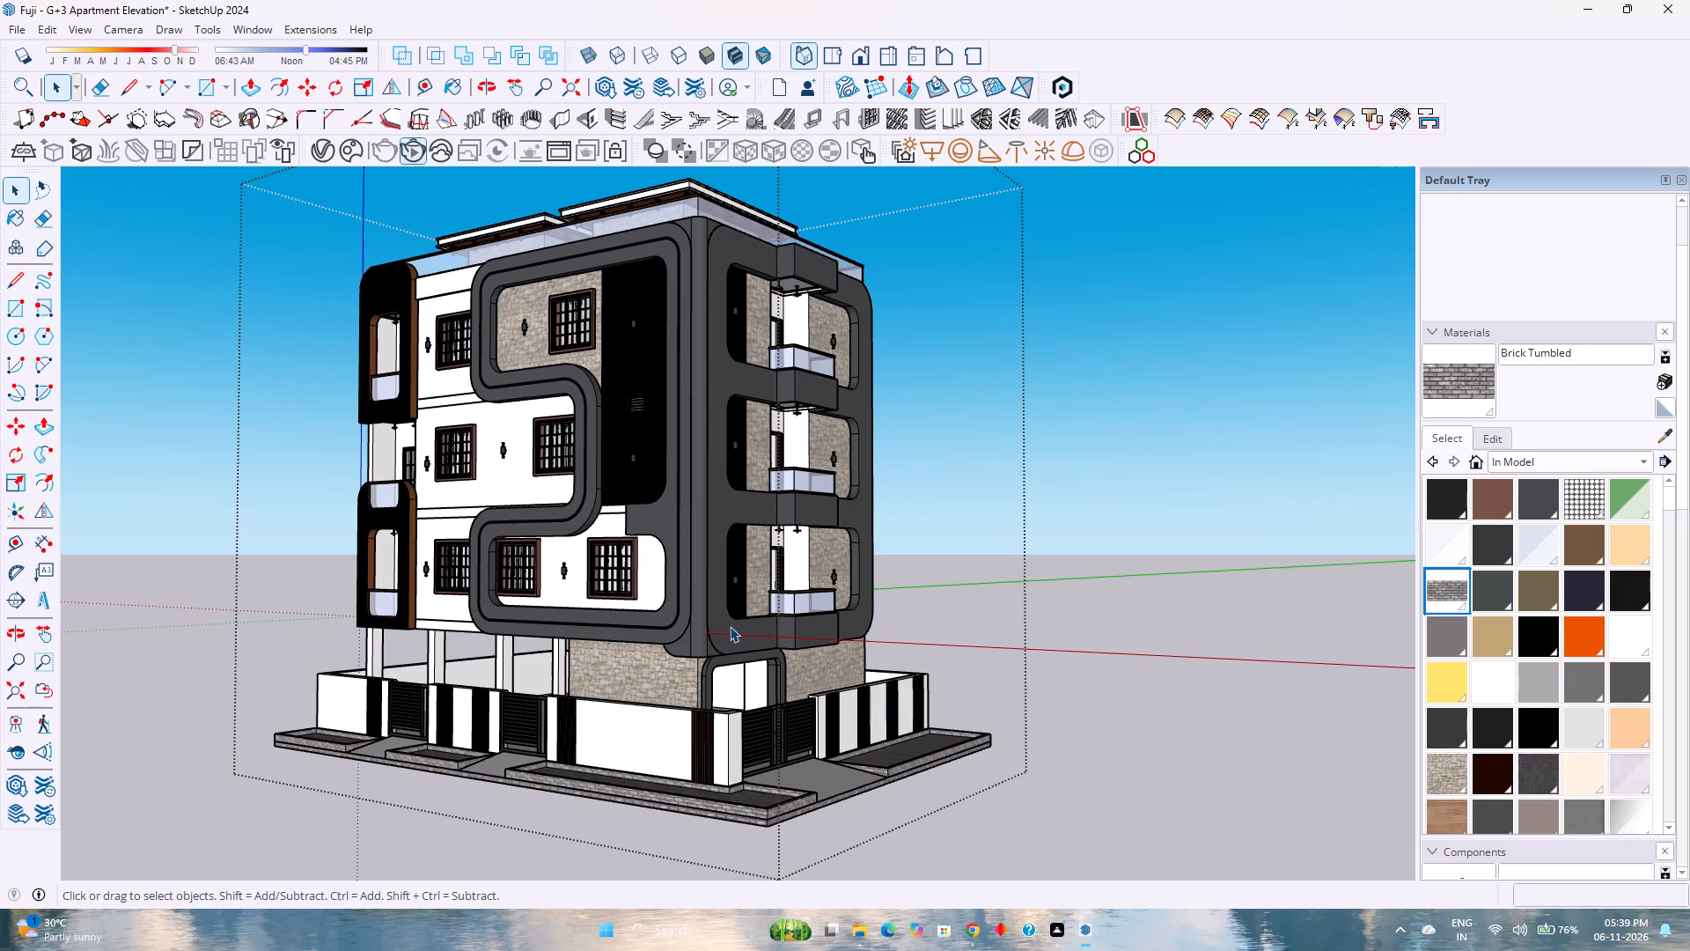
pyautogui.scroll(-2, 730, 626)
pyautogui.scroll(4, 730, 626)
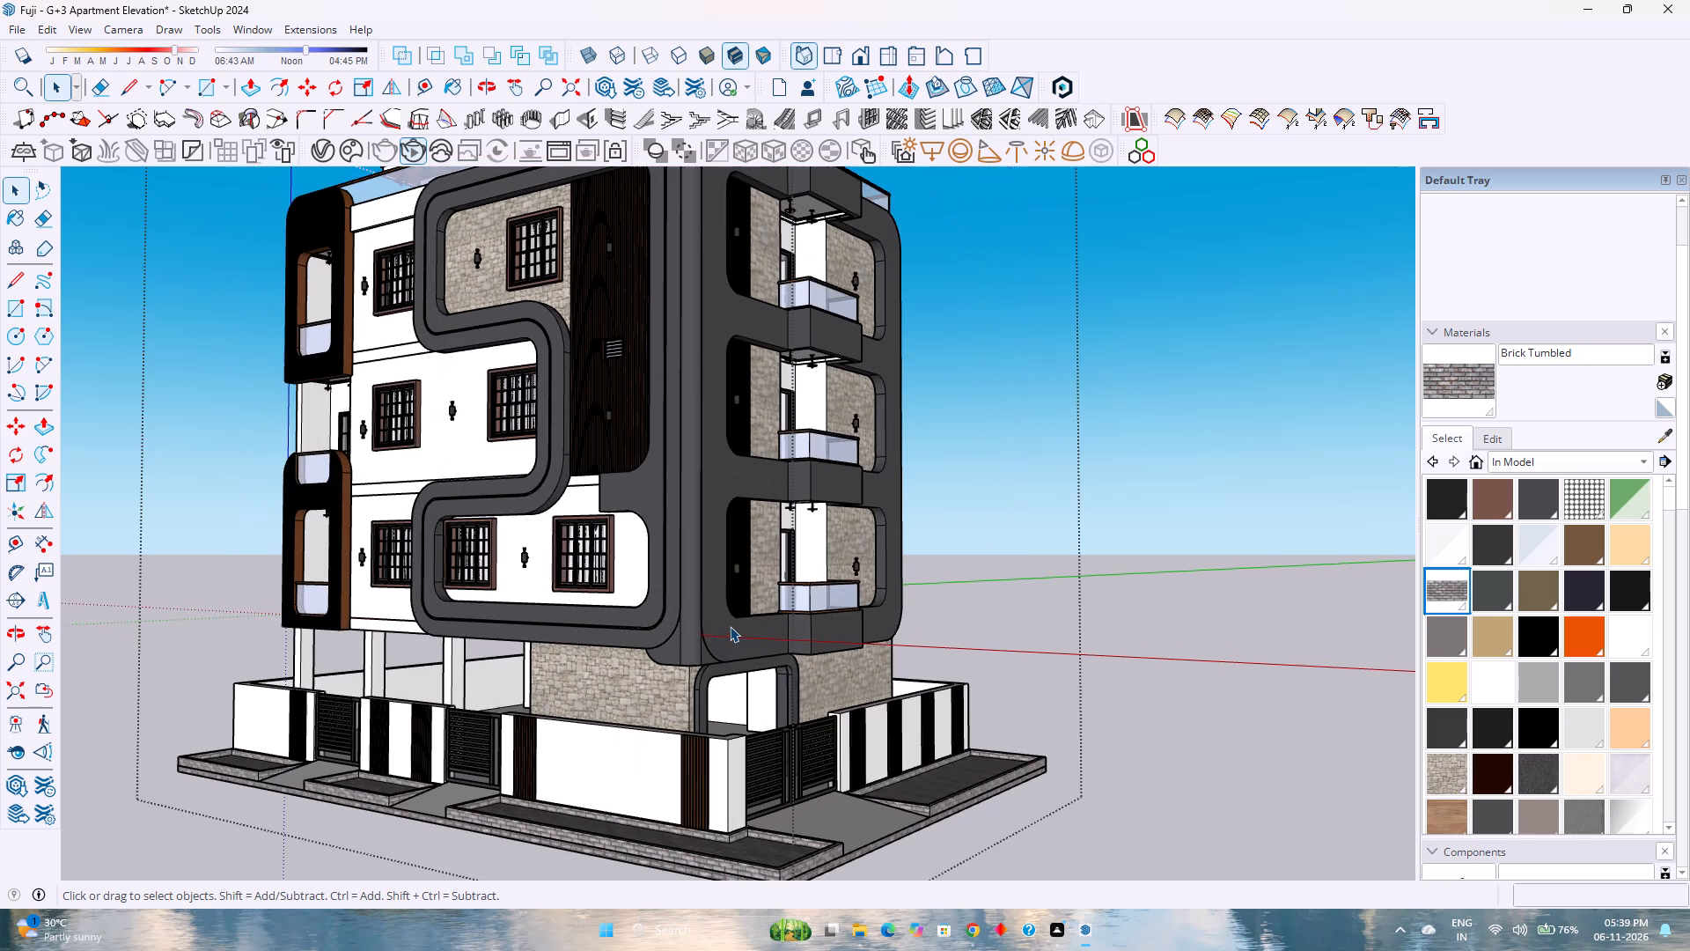
pyautogui.scroll(-2, 496, 646)
pyautogui.scroll(3, 490, 646)
pyautogui.scroll(-2, 490, 646)
pyautogui.scroll(2, 488, 646)
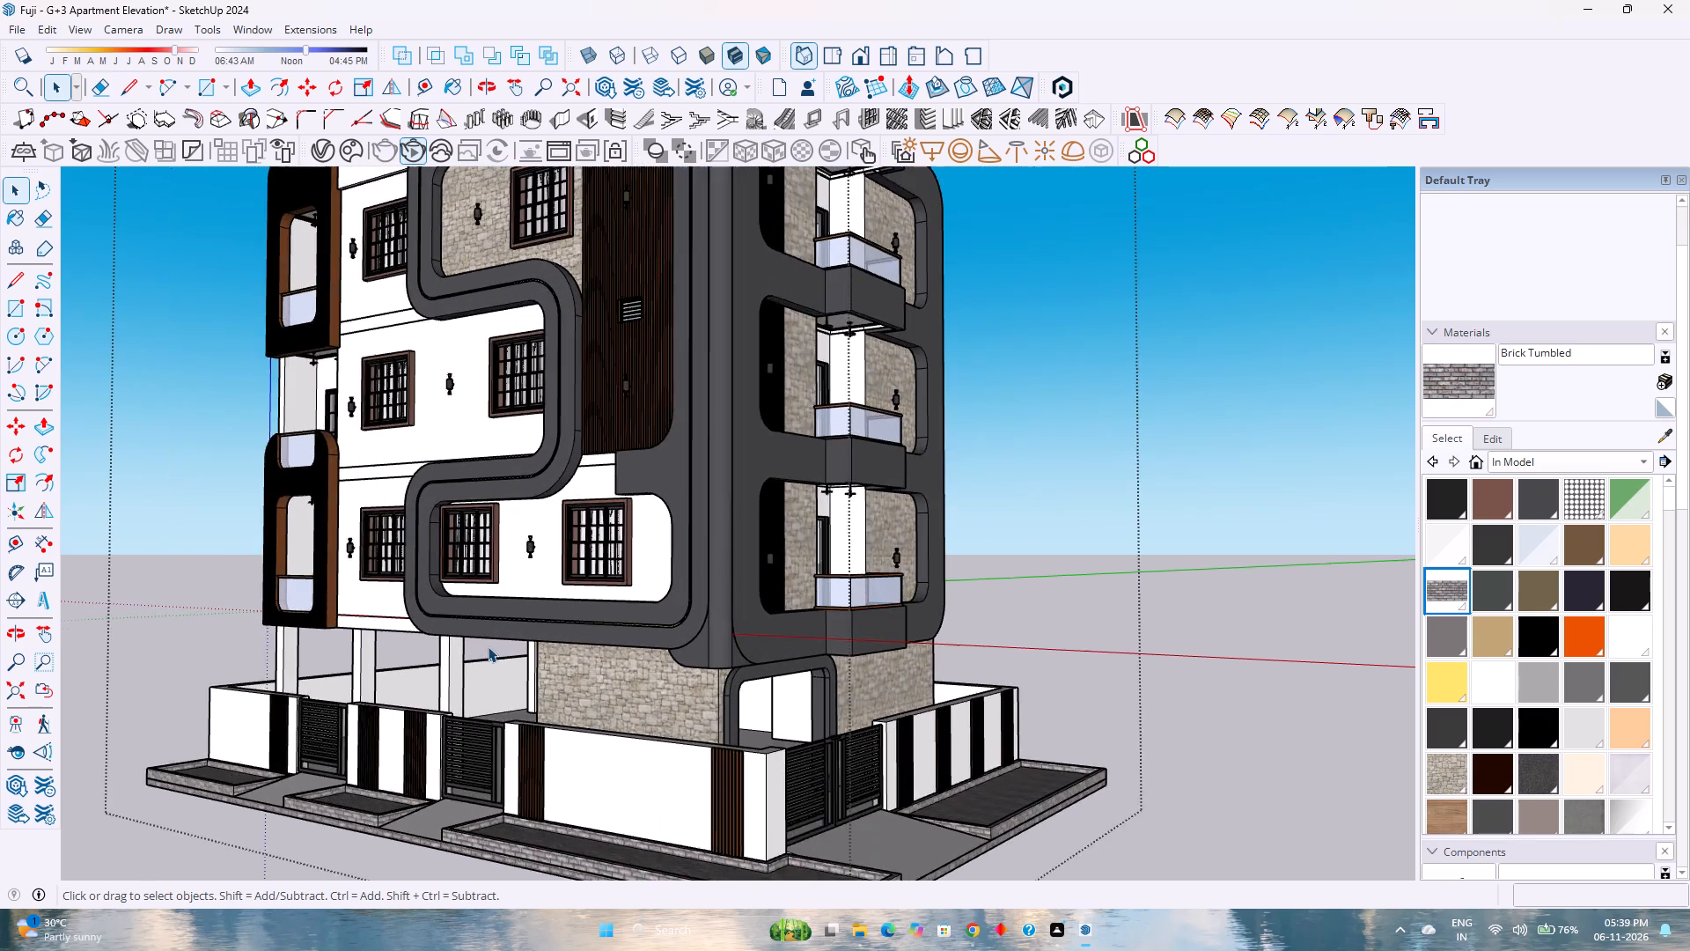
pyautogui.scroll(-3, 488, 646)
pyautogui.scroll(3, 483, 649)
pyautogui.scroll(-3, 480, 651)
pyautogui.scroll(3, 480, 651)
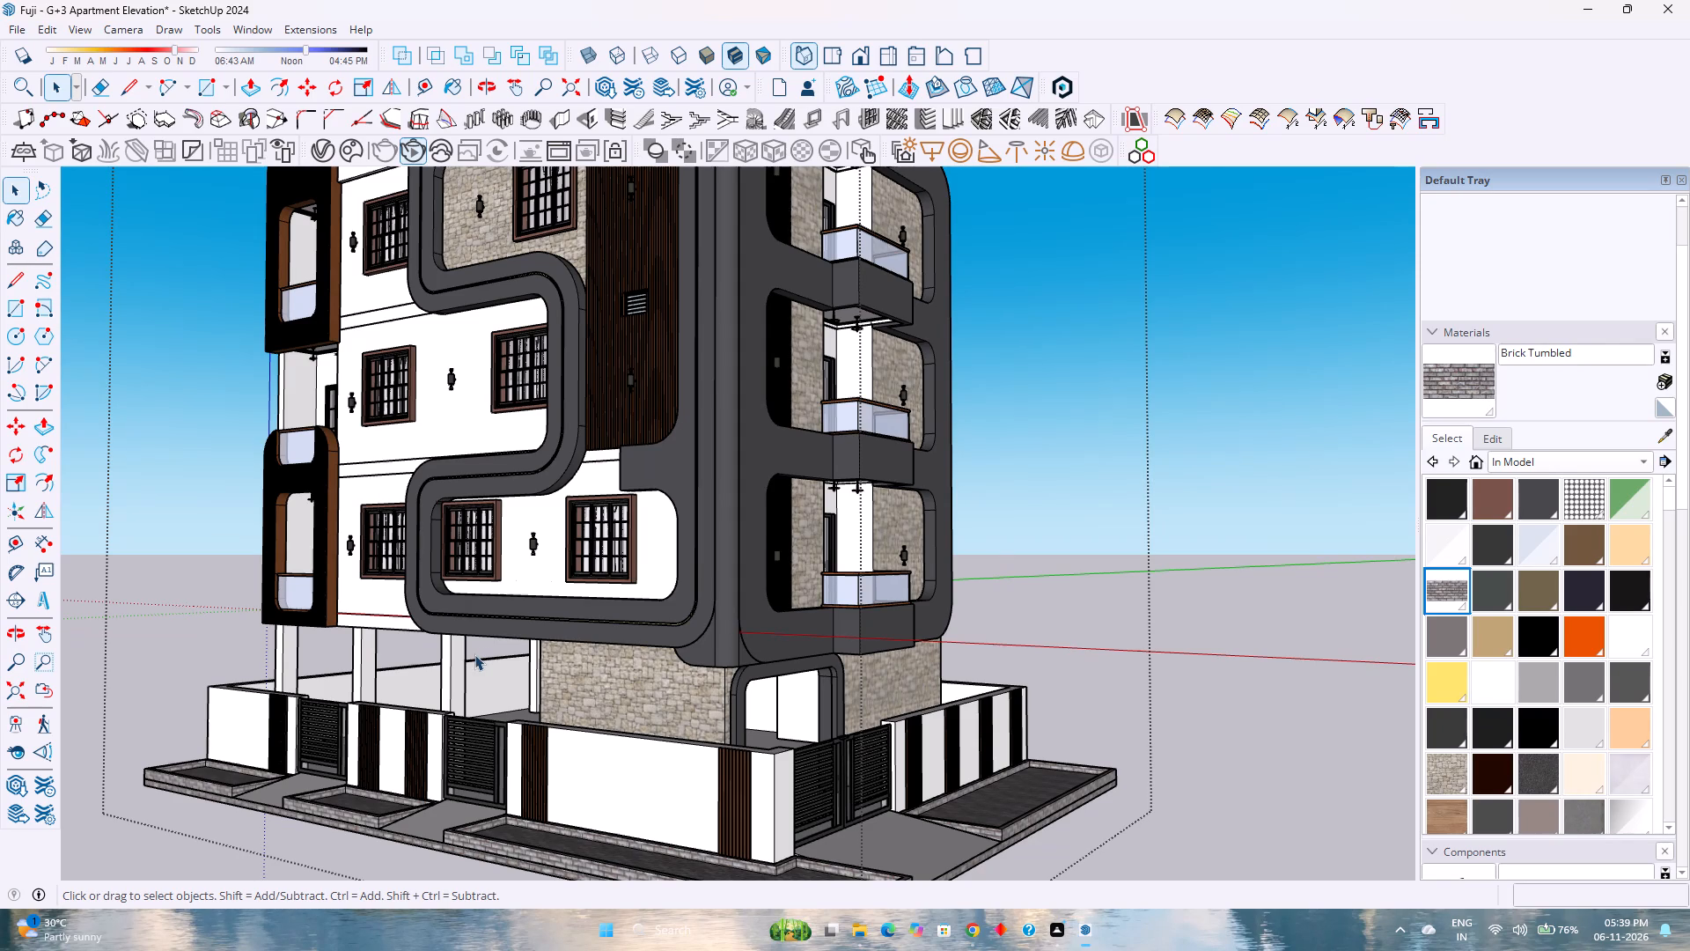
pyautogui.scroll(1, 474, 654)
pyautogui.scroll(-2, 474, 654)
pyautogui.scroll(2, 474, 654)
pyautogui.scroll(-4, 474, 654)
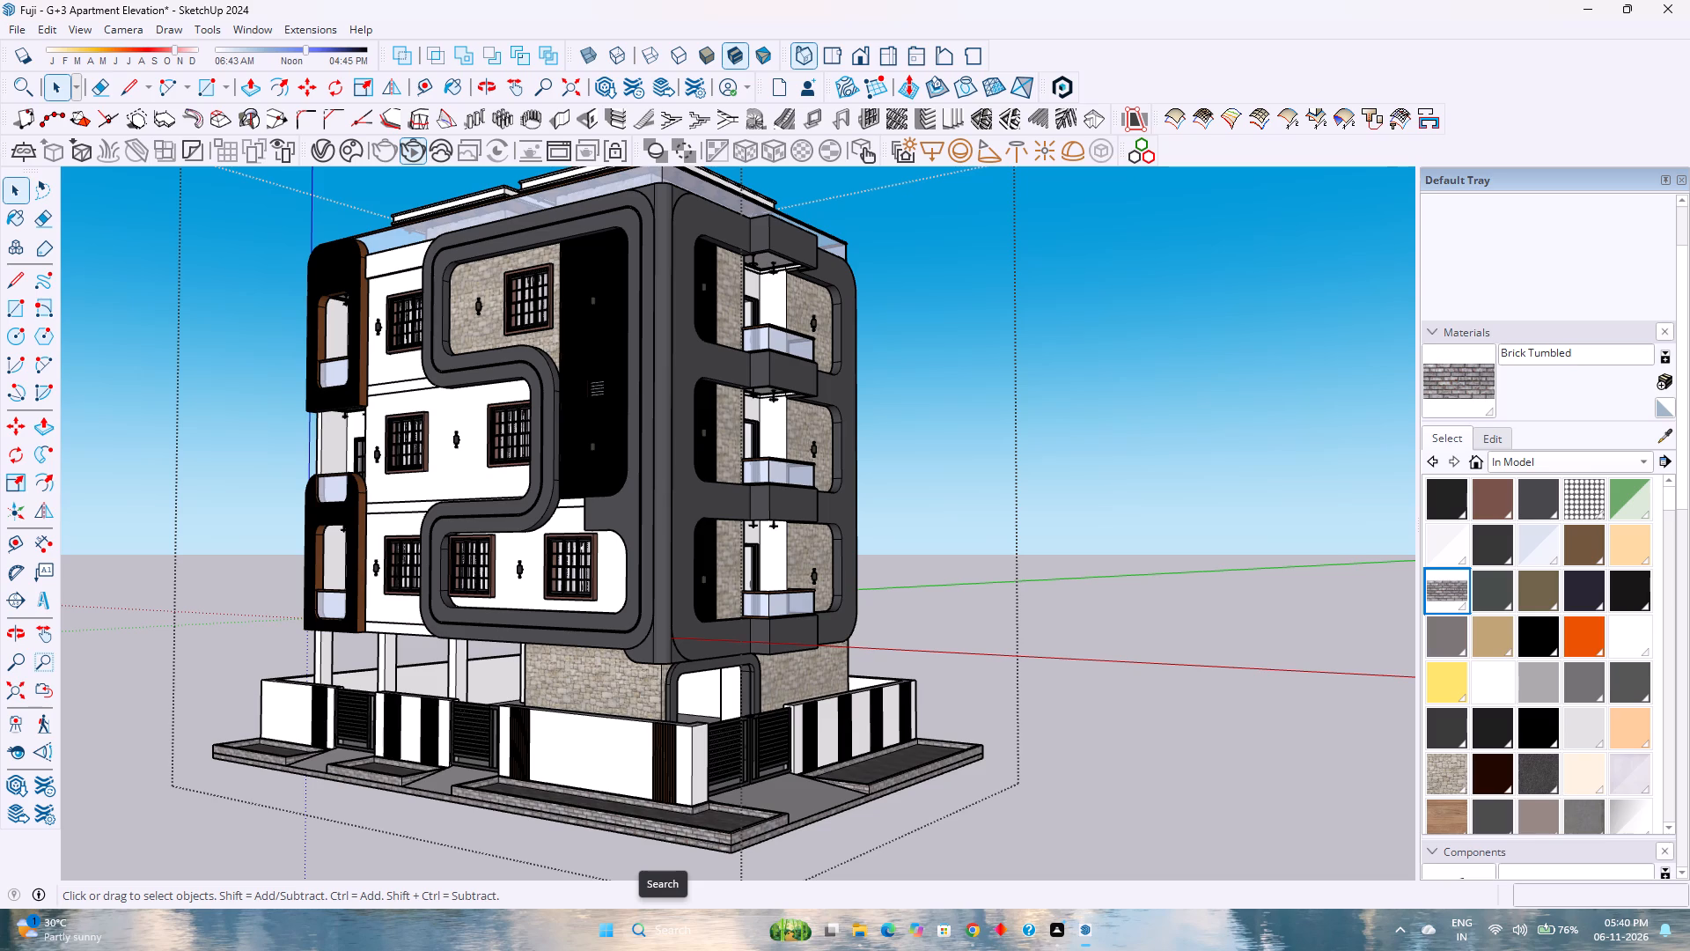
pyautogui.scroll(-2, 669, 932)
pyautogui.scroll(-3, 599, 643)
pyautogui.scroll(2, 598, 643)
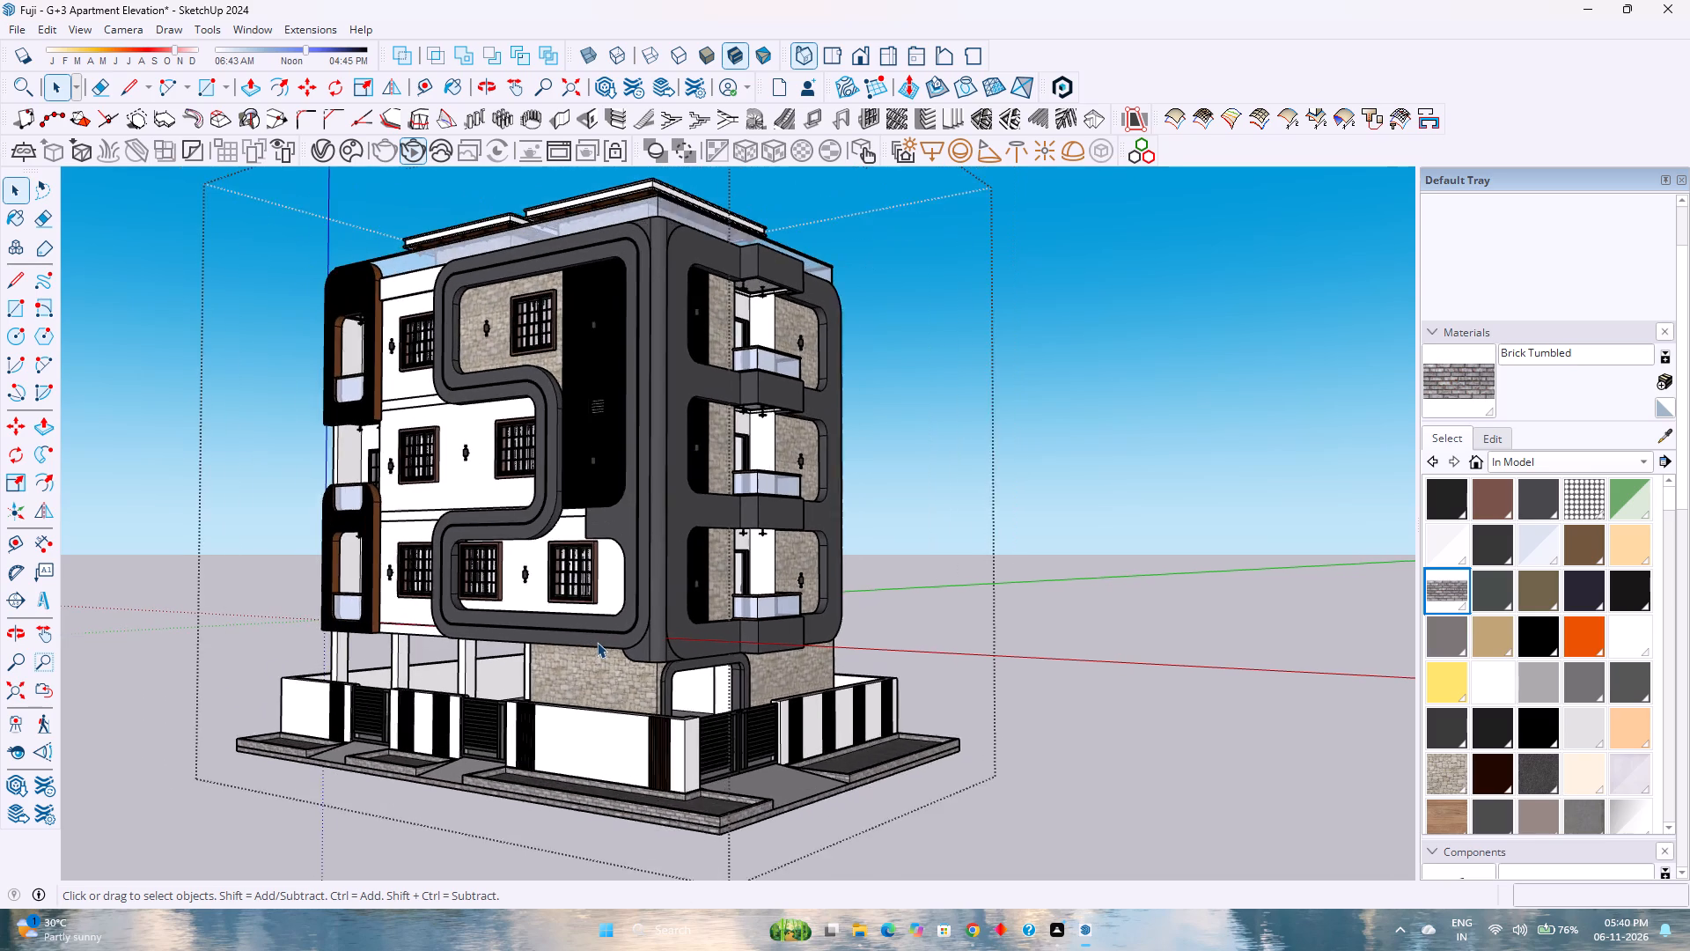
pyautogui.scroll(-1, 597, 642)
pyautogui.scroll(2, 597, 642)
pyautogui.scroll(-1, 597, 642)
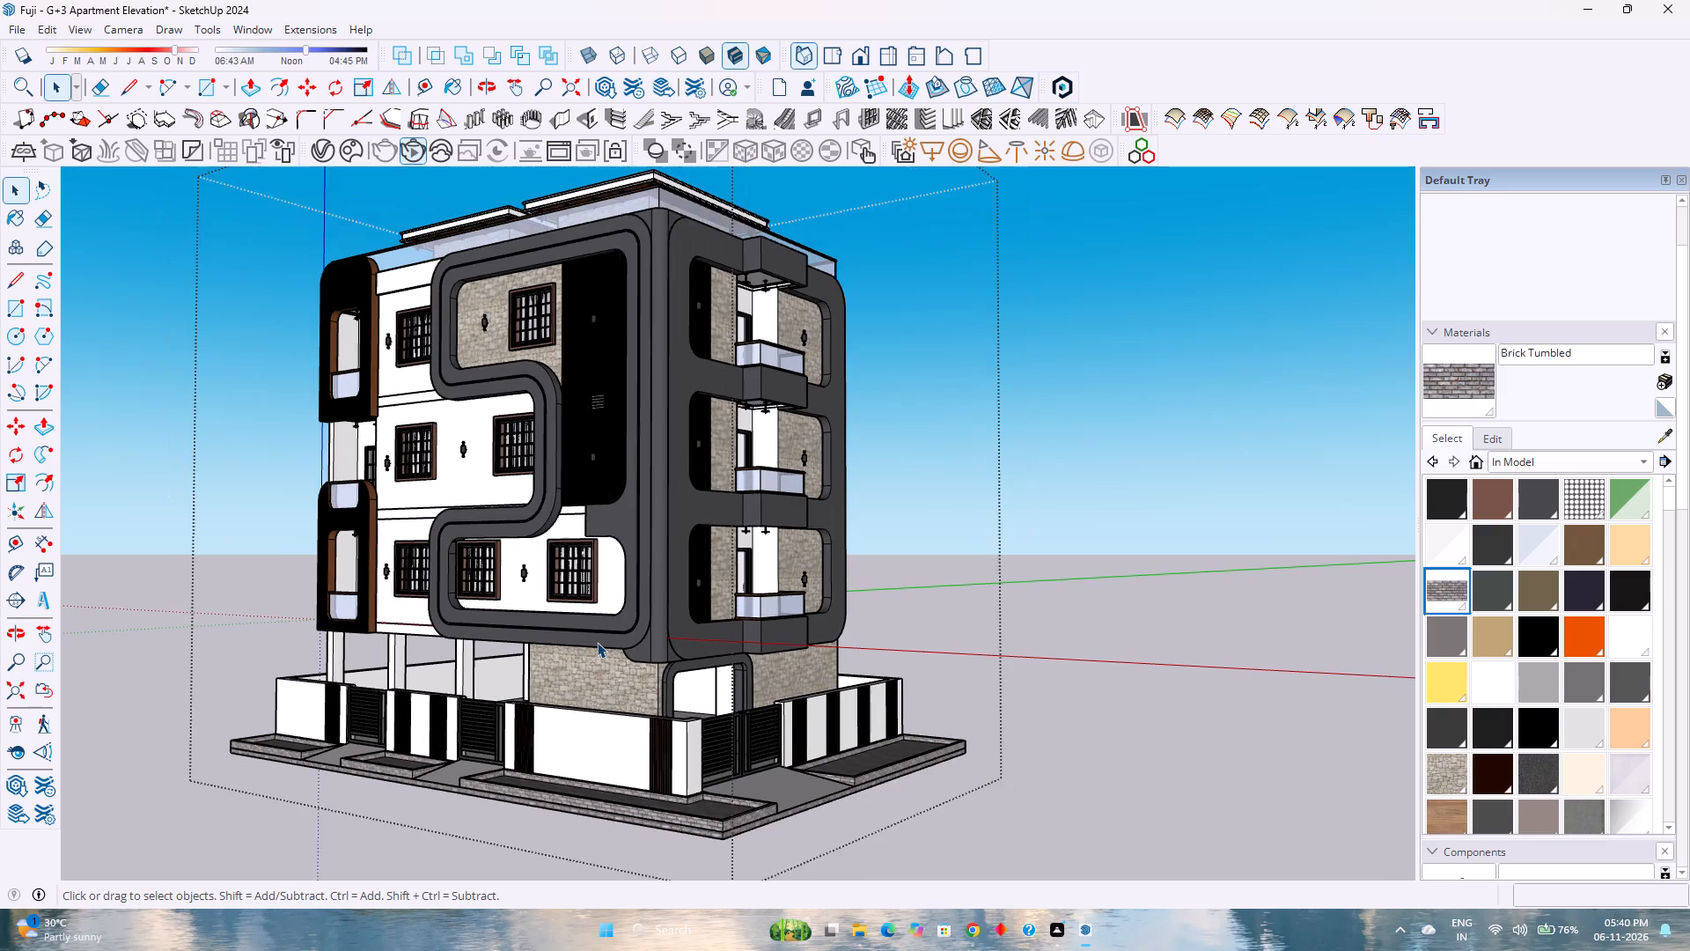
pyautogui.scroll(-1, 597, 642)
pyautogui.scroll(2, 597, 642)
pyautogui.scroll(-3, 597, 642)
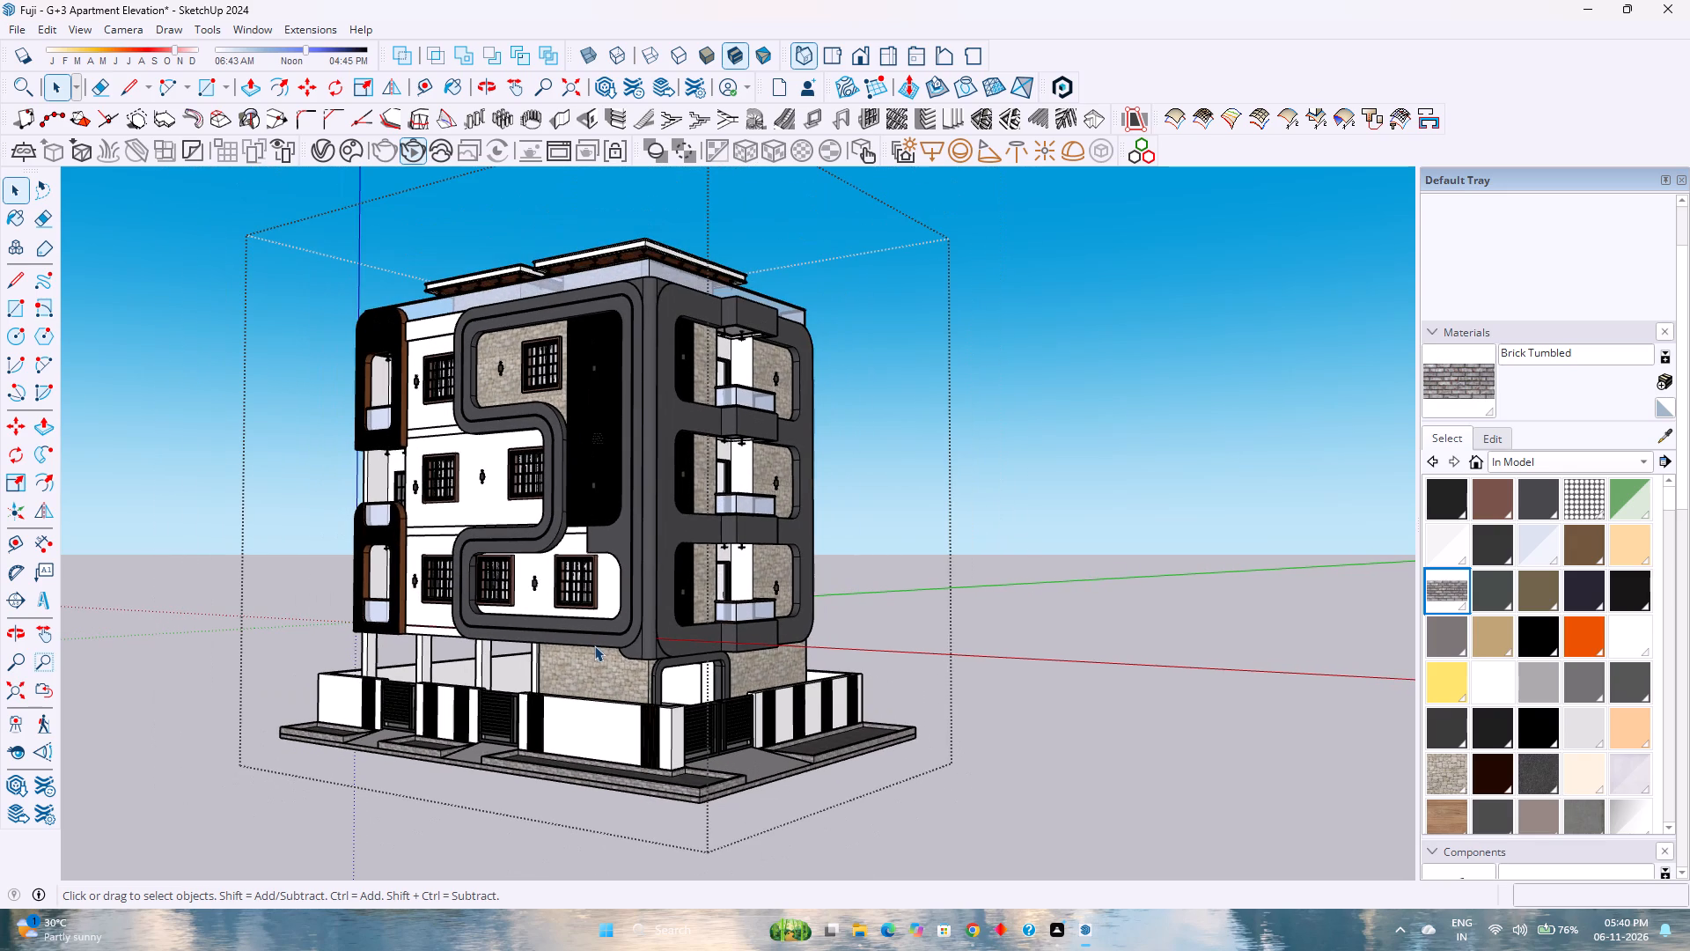
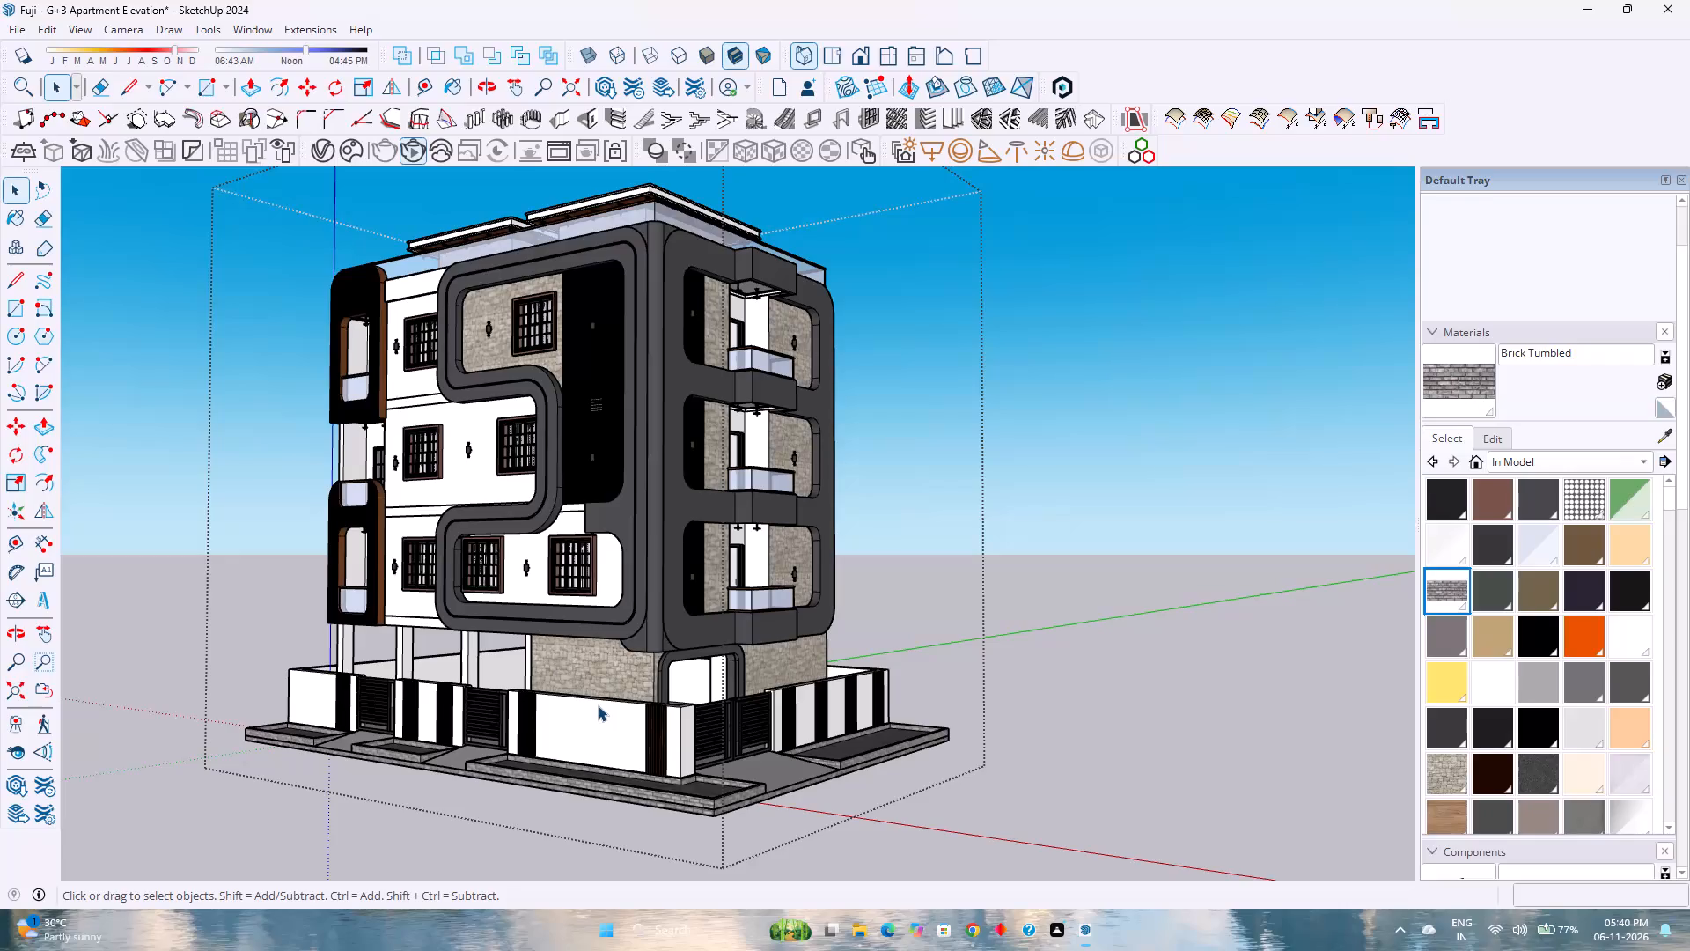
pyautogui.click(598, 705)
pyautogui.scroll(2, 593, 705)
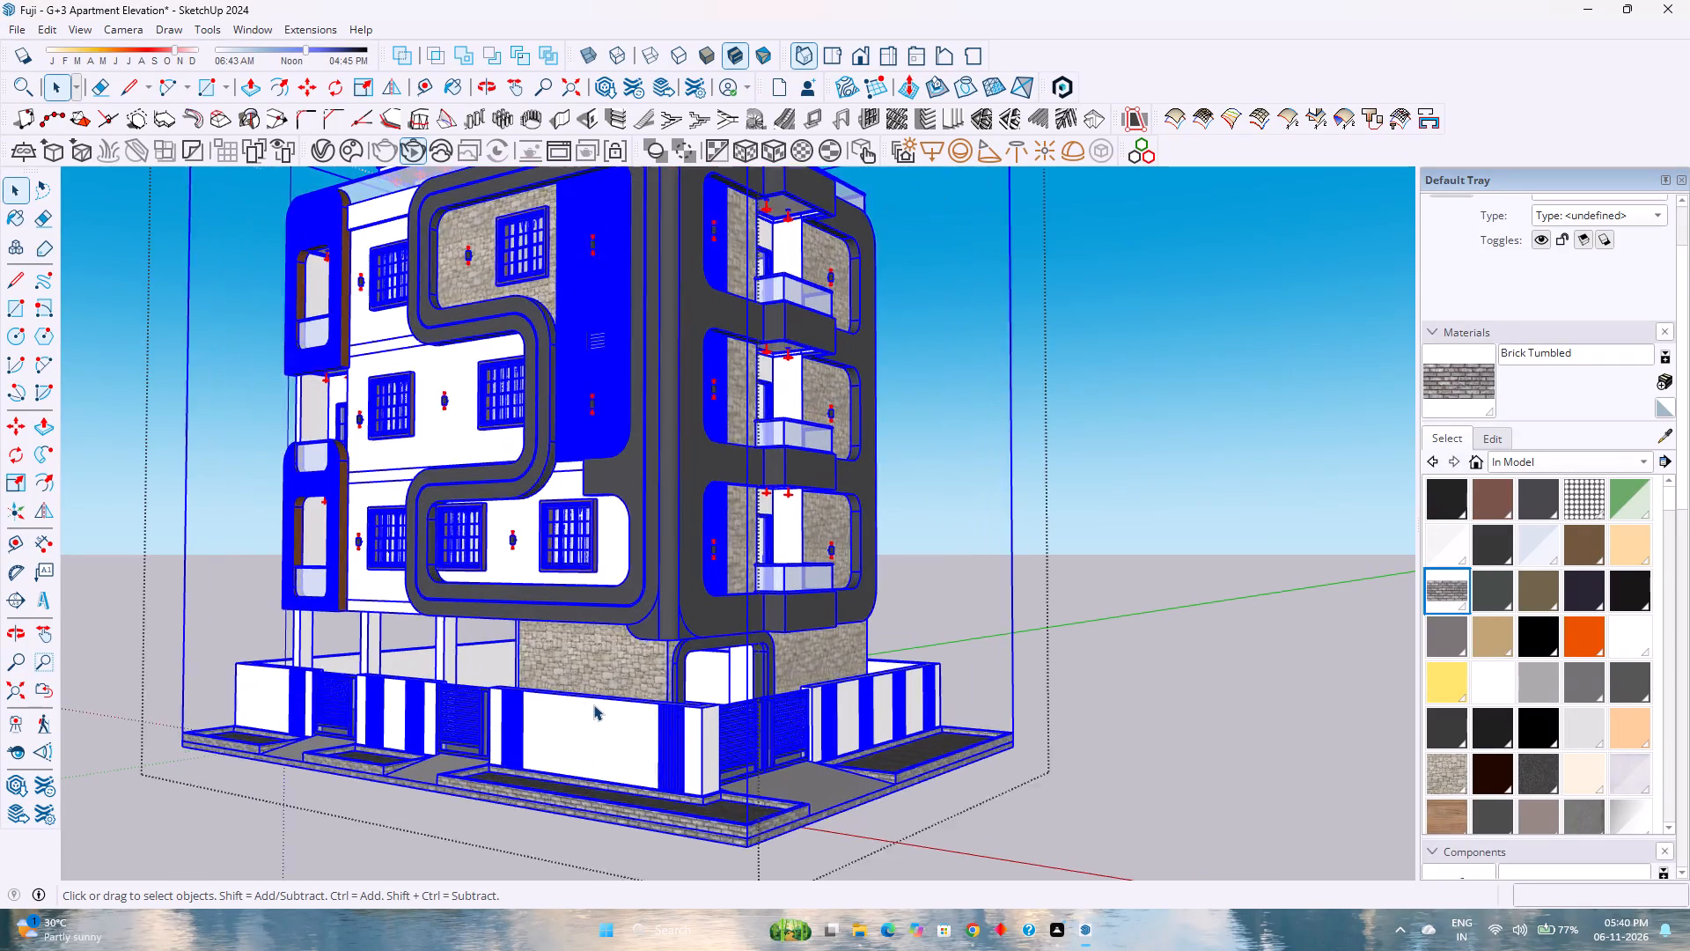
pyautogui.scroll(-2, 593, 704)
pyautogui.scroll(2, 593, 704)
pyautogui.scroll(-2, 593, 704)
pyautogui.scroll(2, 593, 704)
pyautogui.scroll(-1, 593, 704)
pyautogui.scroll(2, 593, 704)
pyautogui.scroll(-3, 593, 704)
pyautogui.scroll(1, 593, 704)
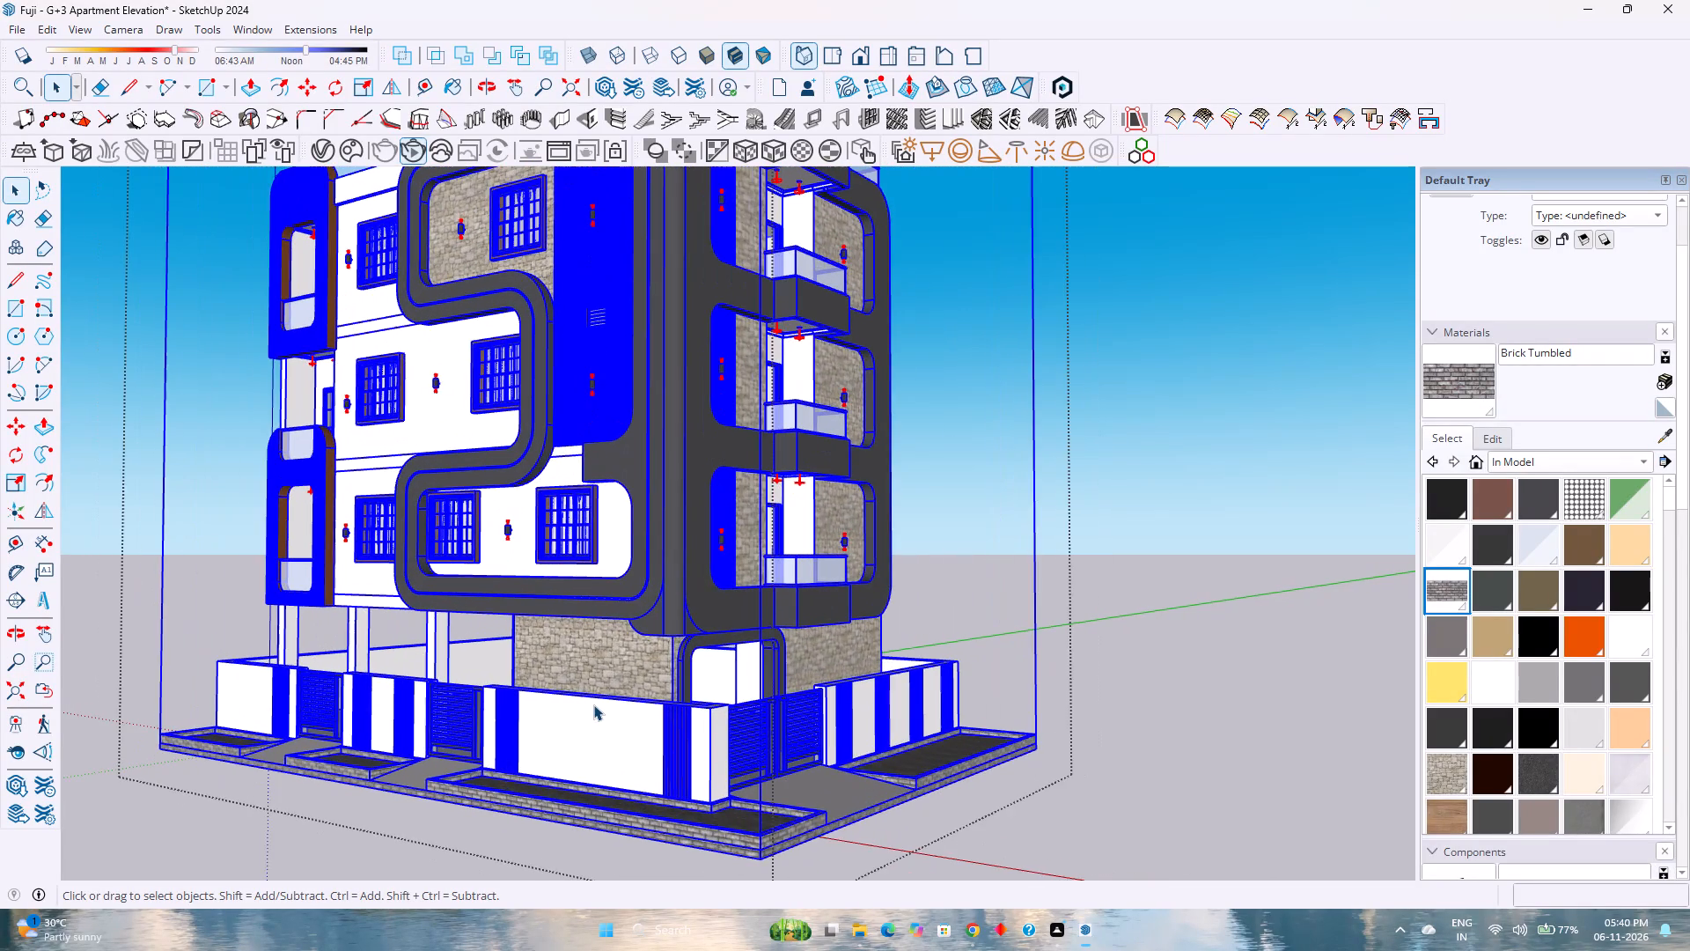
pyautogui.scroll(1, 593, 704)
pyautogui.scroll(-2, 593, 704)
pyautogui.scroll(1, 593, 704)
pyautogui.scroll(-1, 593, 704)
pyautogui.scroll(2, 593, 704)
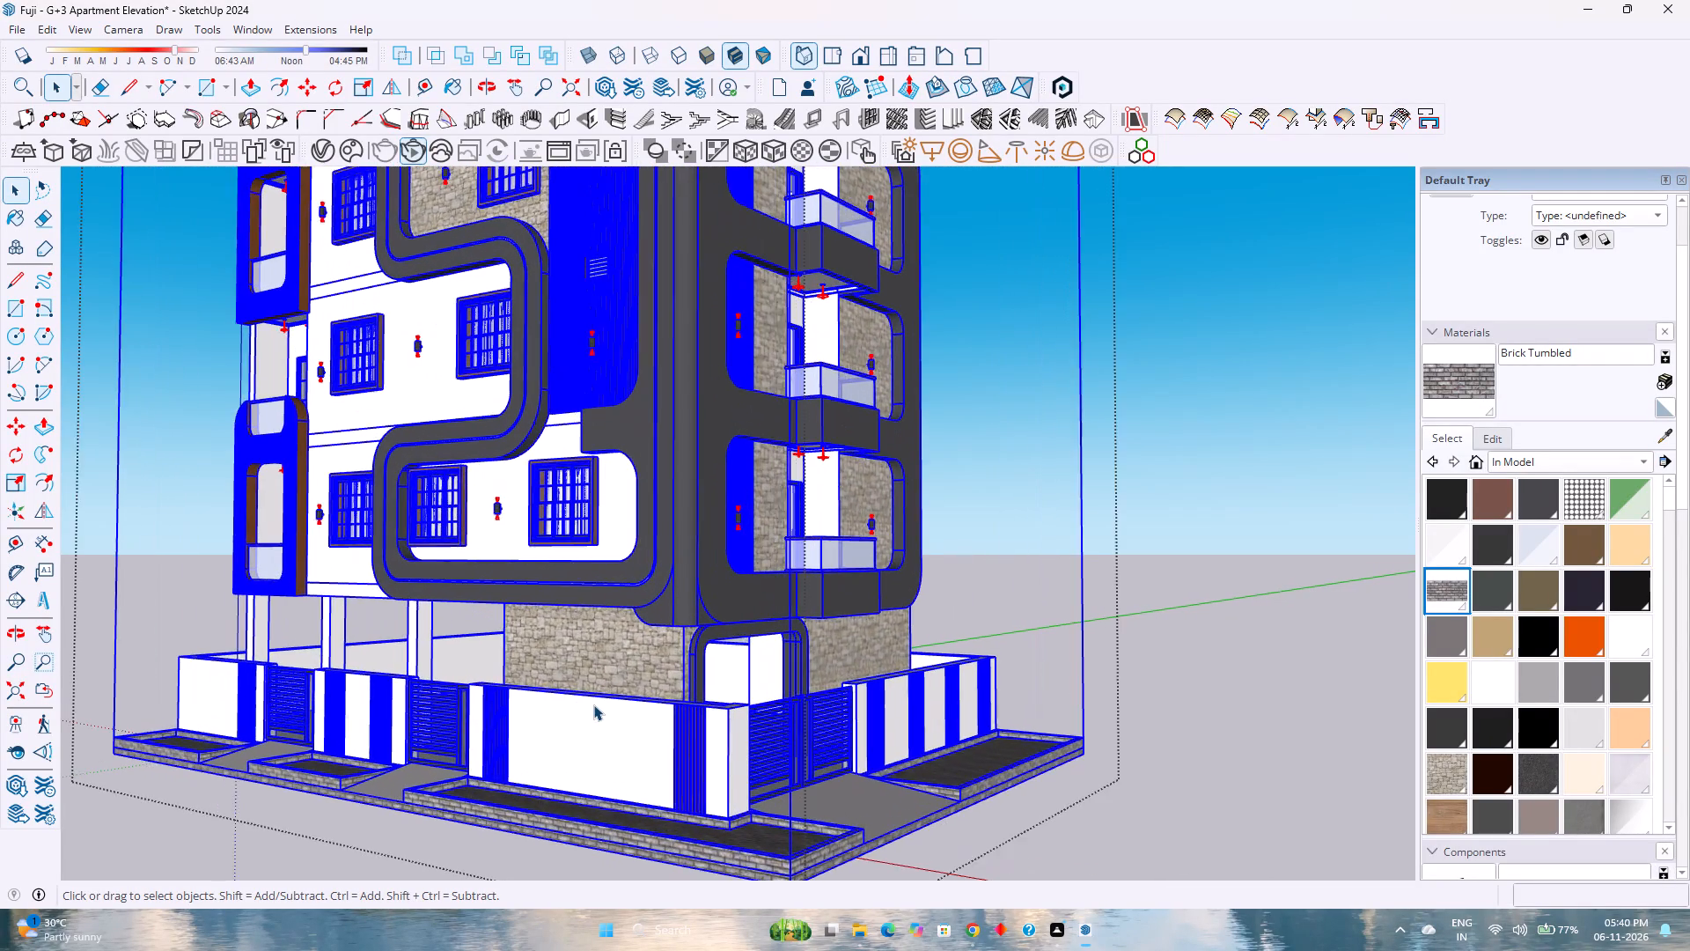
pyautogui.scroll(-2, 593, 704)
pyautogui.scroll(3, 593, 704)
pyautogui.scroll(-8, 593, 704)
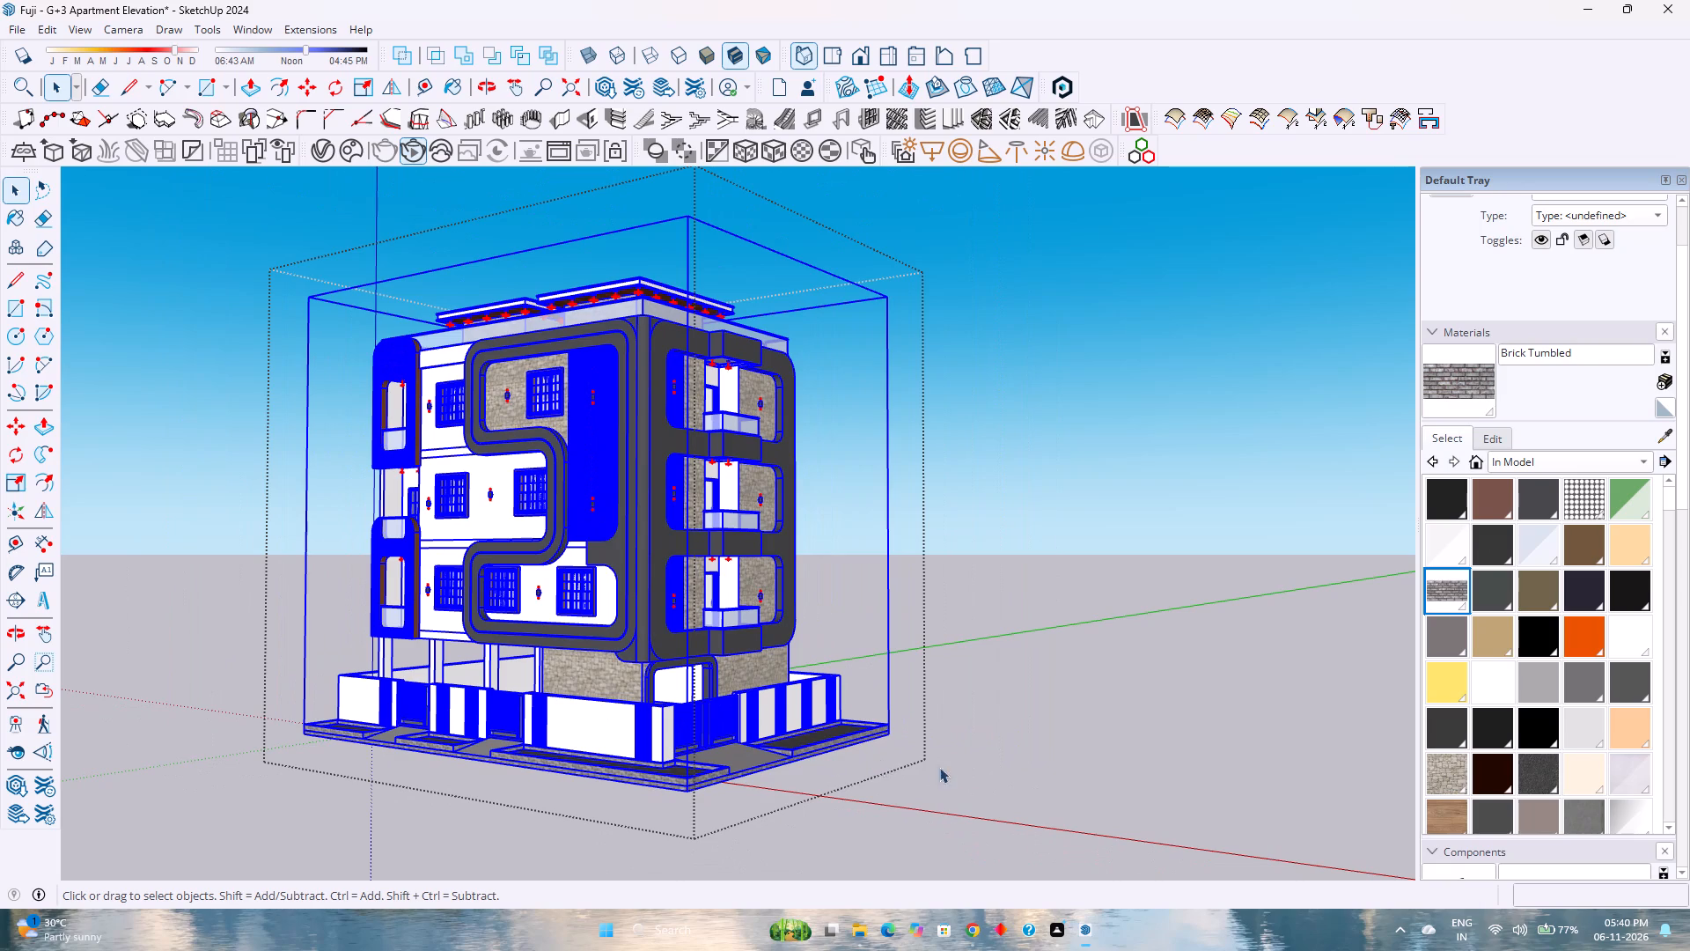
# Clear the selection and exit the building group's editing context, returning to the top level of the model.
pyautogui.click(1002, 761)
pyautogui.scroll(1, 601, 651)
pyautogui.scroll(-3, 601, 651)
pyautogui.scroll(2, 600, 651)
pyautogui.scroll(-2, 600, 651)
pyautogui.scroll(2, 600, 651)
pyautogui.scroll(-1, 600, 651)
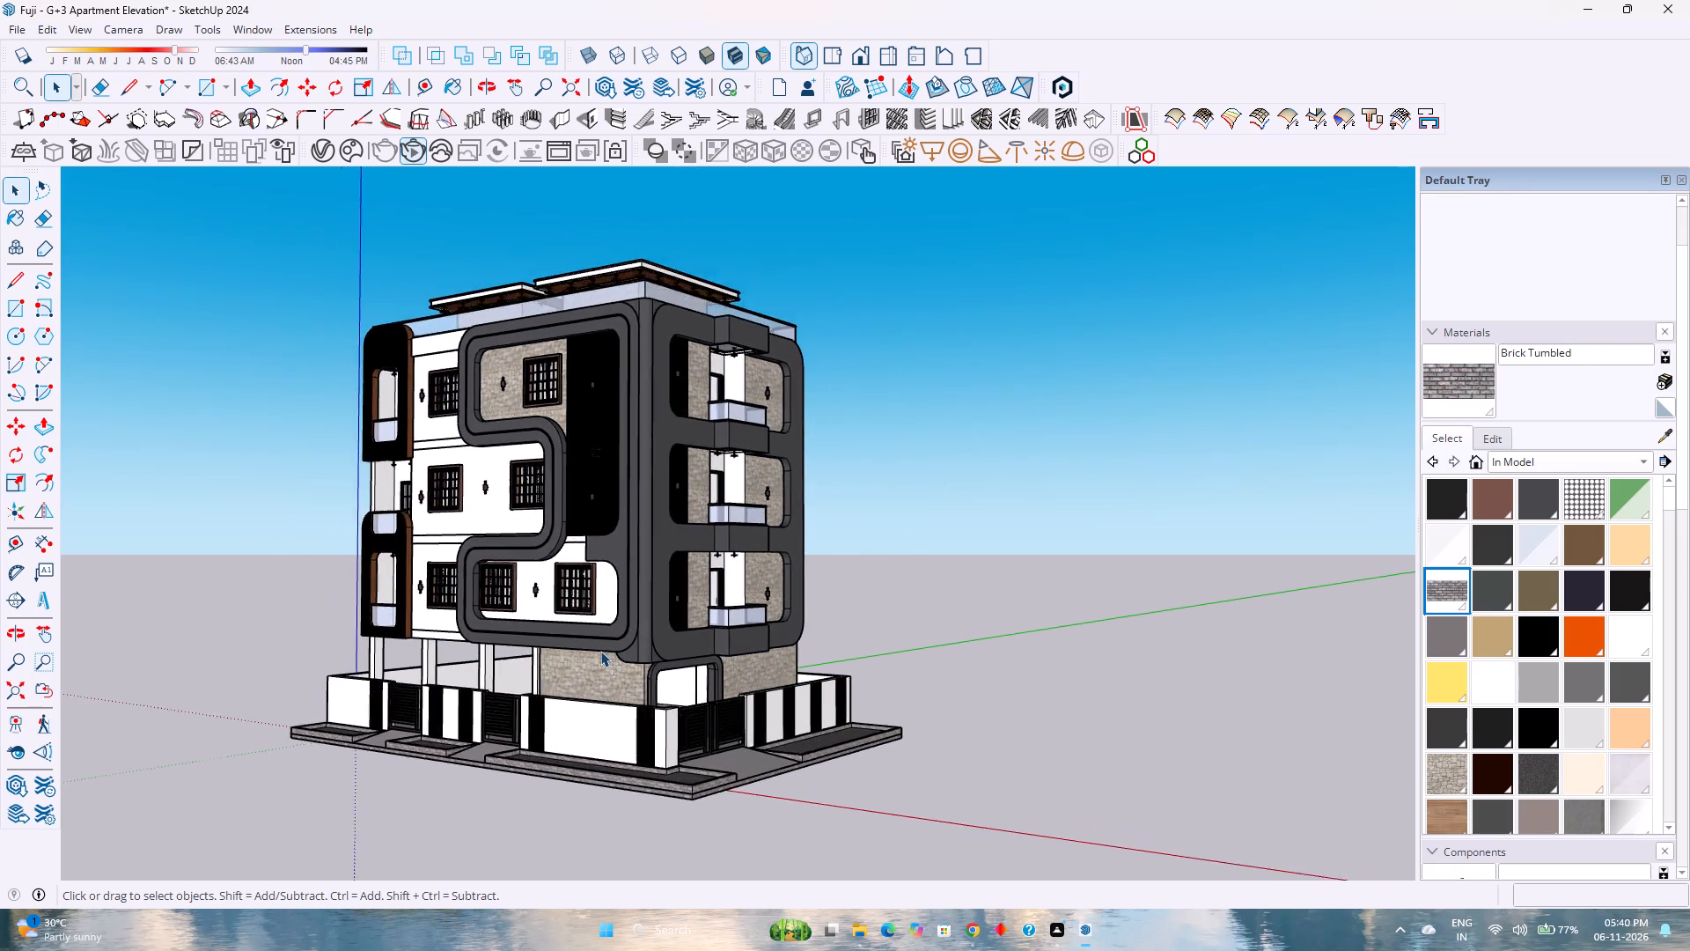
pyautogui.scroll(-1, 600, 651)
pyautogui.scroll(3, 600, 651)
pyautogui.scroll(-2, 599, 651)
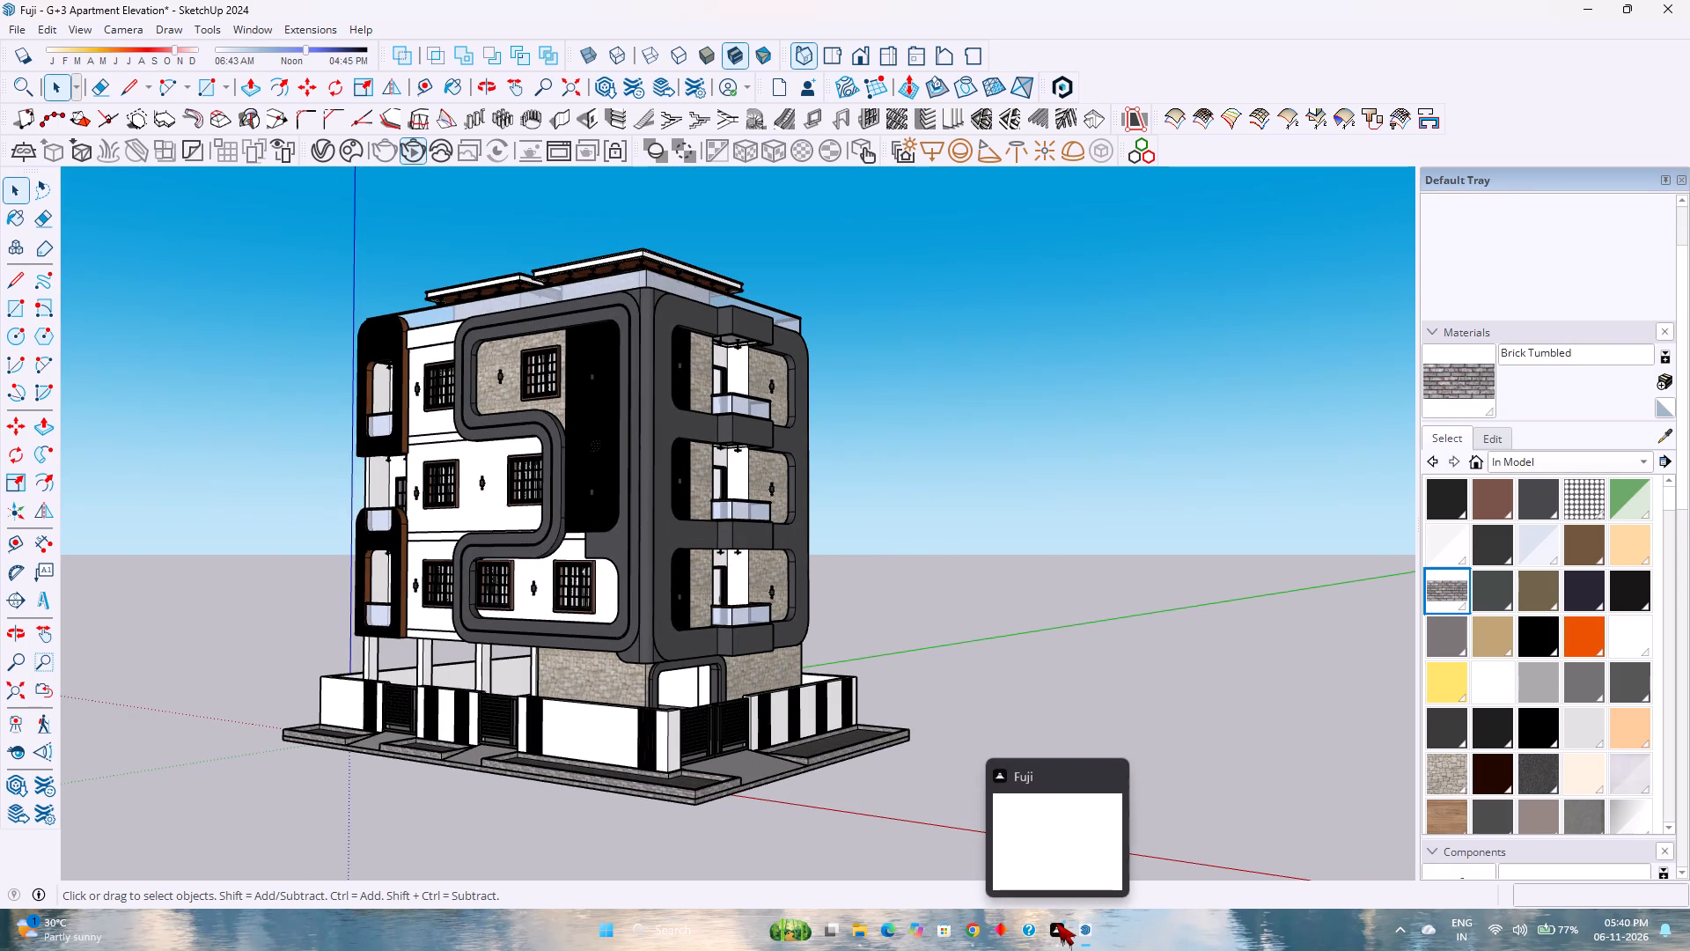
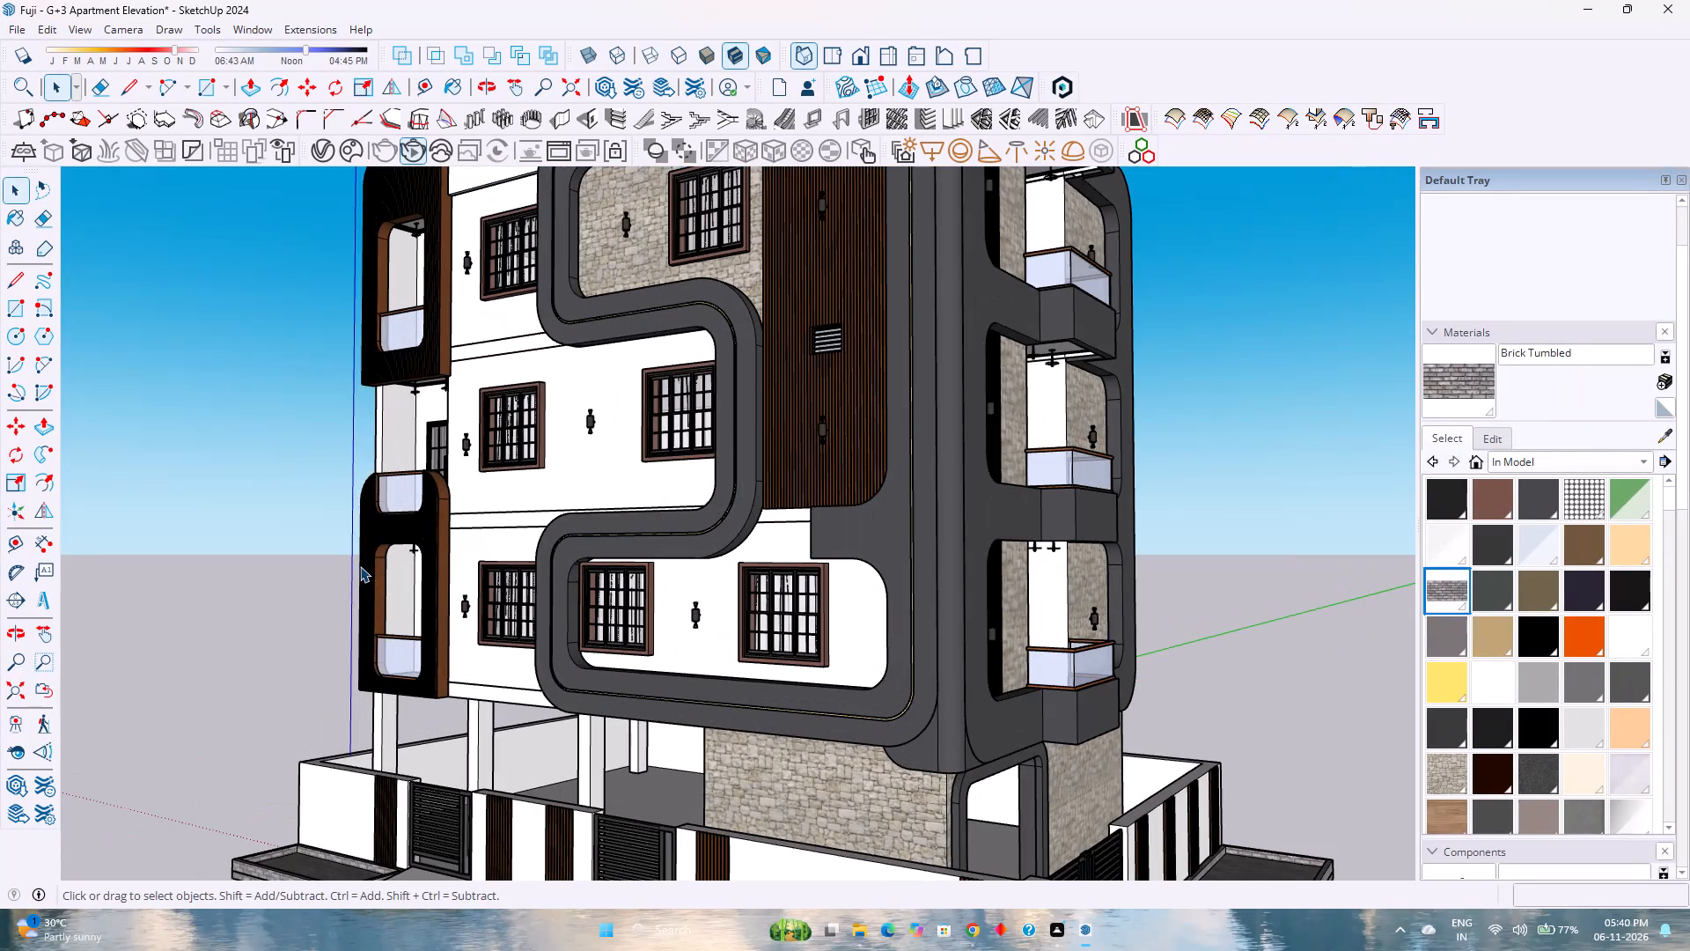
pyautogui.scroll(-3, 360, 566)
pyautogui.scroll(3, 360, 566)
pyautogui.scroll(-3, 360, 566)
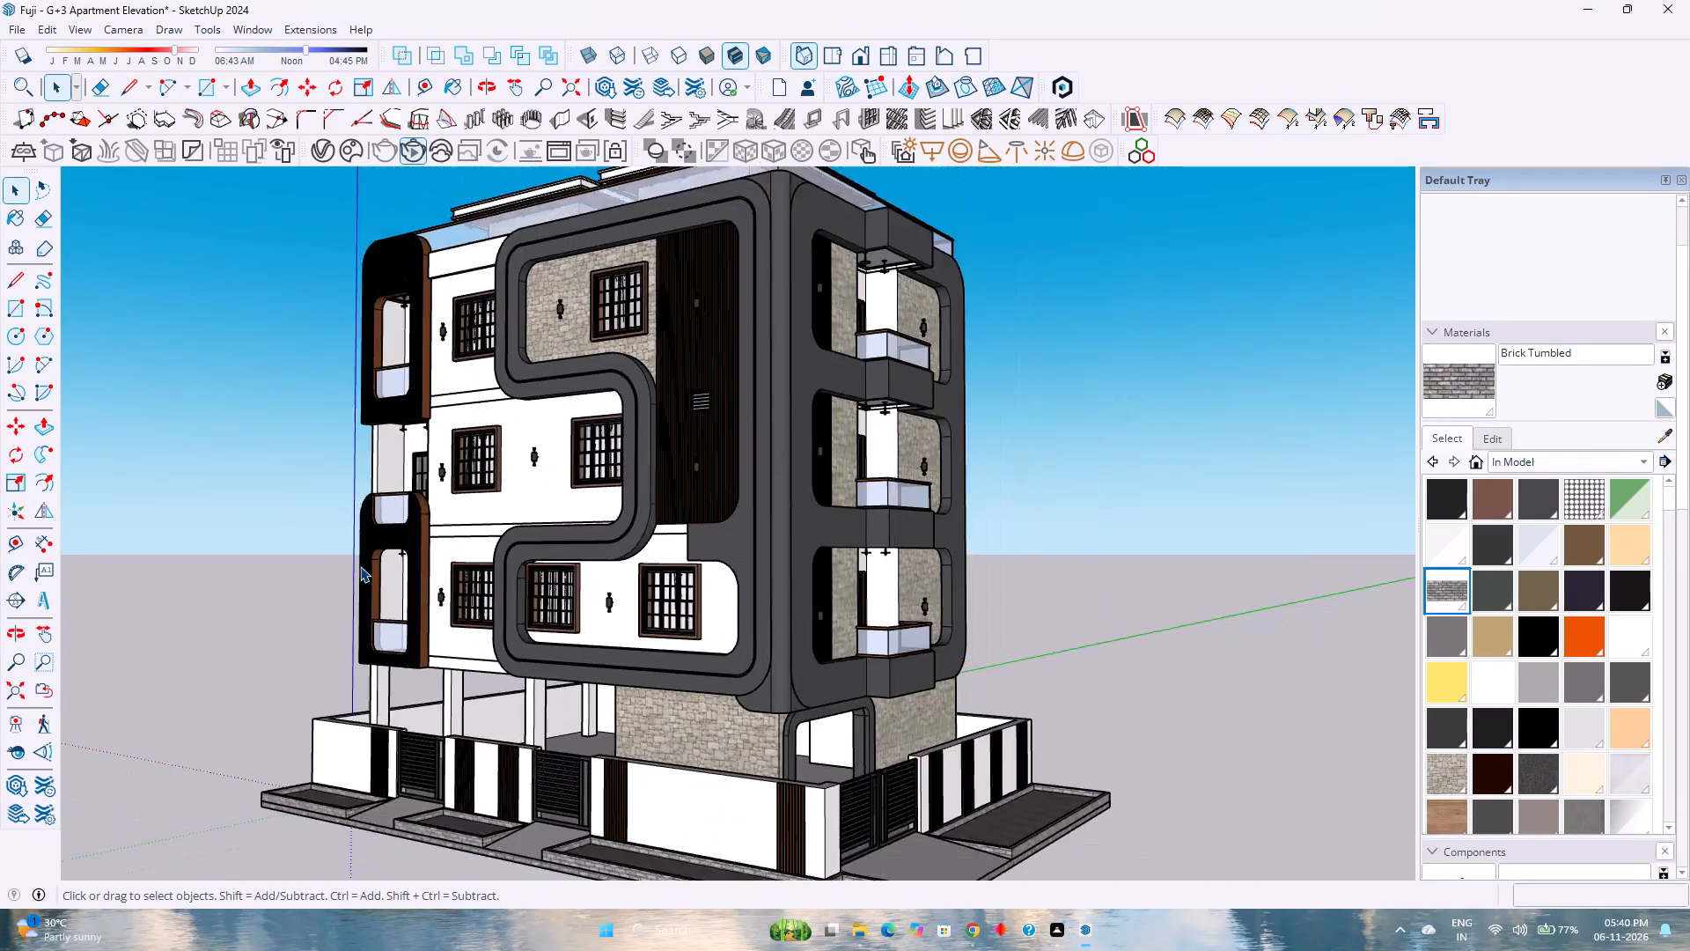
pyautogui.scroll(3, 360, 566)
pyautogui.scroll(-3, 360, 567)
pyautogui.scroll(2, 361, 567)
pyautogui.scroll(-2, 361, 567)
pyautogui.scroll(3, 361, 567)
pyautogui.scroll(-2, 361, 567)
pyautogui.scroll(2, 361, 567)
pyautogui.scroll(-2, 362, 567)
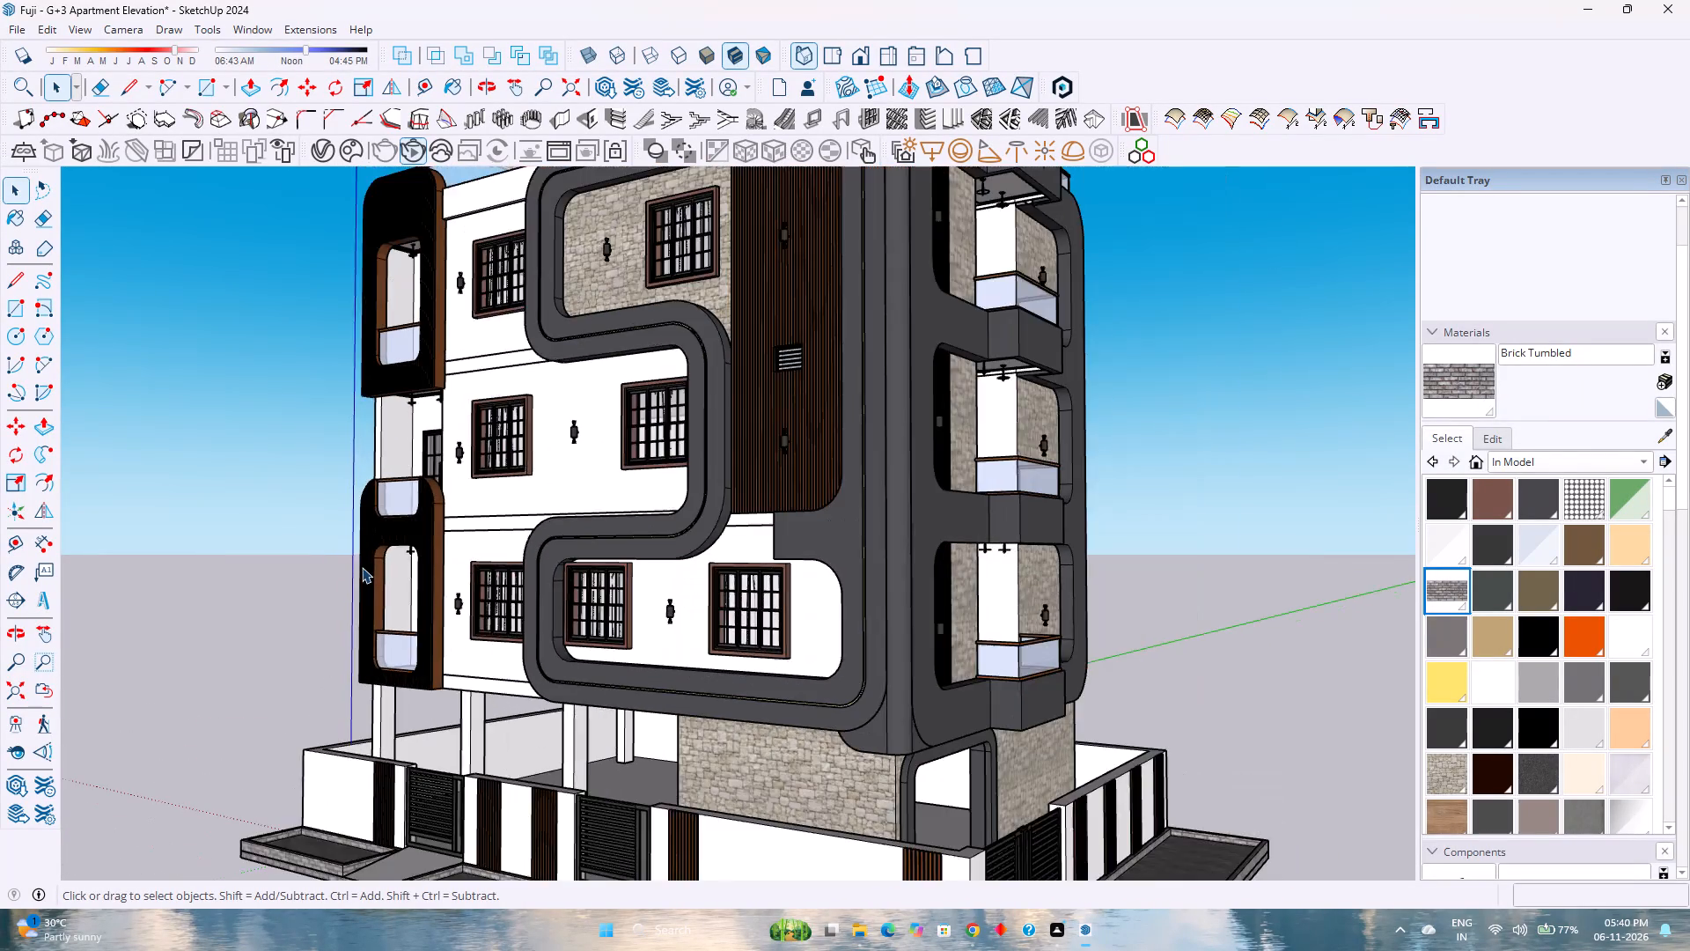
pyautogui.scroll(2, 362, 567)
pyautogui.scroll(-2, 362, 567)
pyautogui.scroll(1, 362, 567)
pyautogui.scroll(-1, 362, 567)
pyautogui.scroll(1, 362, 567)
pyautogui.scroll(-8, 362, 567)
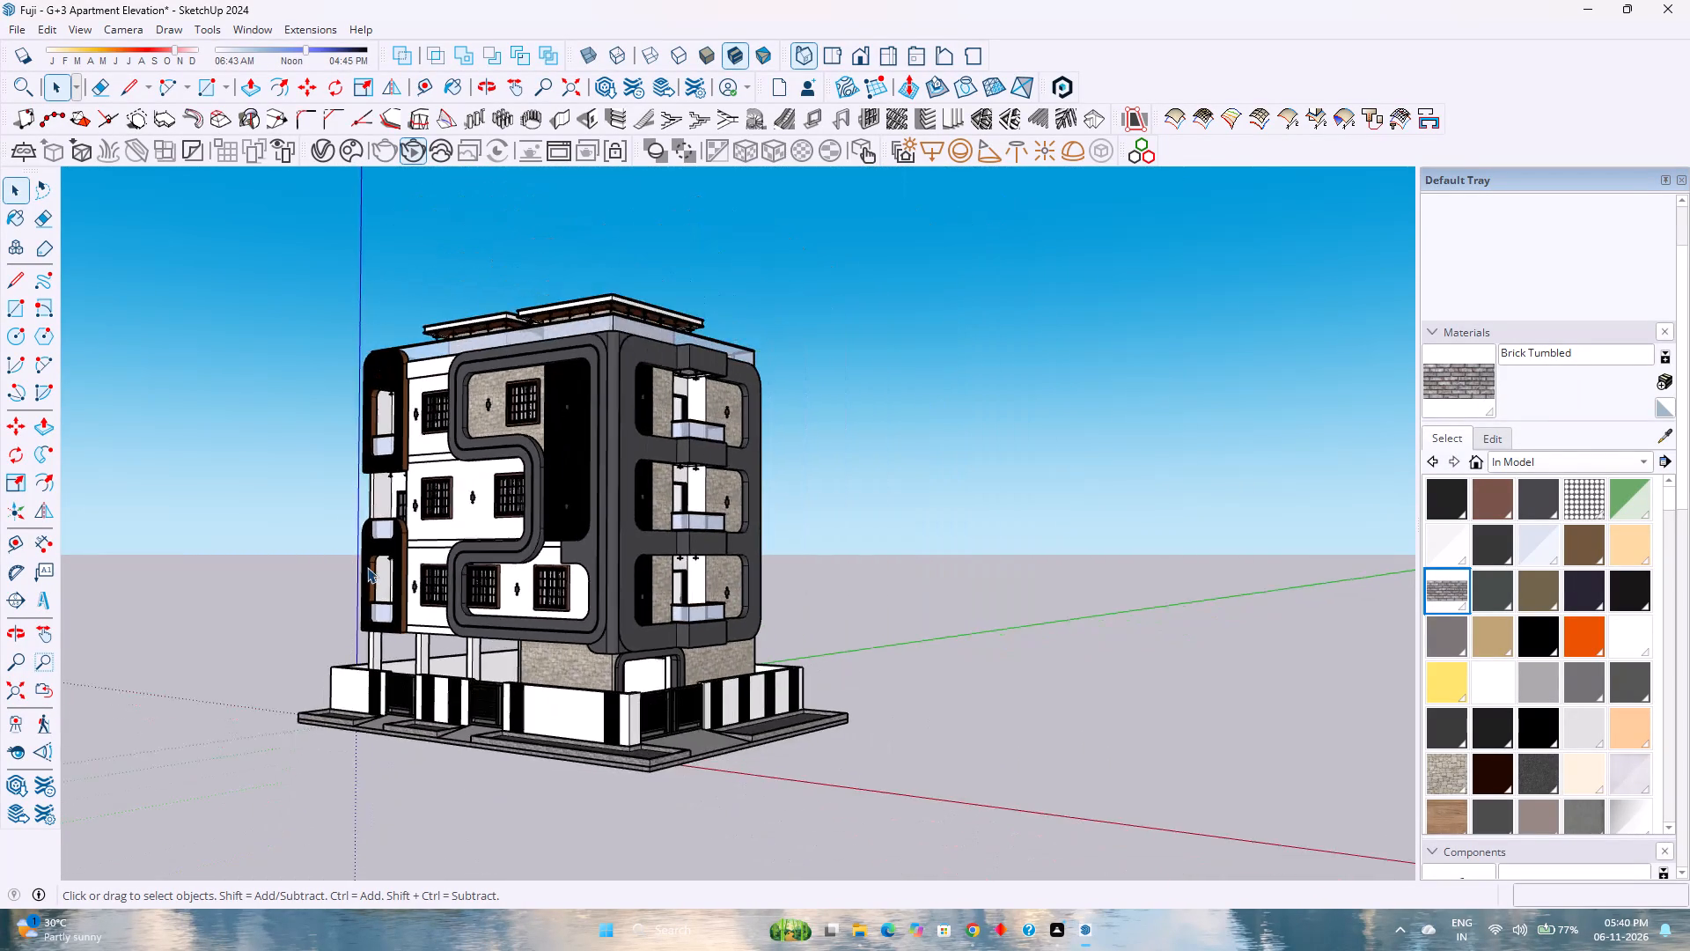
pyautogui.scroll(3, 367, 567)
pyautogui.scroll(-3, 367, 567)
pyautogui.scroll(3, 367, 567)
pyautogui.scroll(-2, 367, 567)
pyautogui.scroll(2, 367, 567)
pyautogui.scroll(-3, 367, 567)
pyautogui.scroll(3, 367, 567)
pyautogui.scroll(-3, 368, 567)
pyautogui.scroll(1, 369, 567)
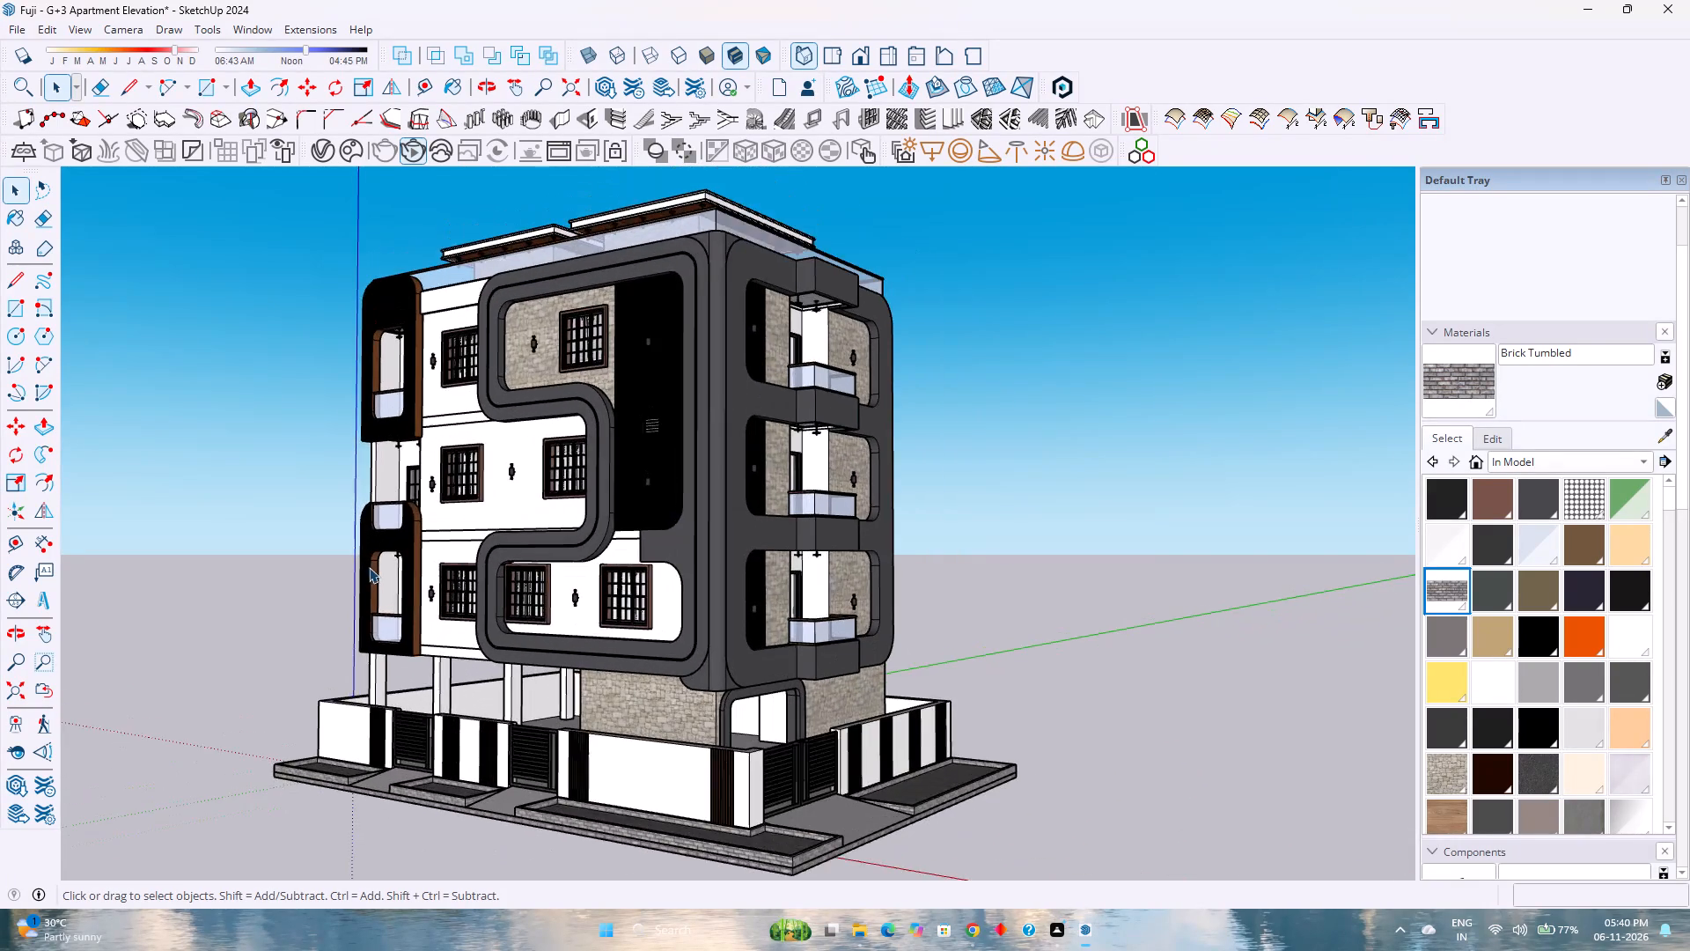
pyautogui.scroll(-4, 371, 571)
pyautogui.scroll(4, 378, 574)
# Examine the apartment building's corner, plain side wall and front facade, with the compound wall, from several angles.
pyautogui.moveTo(376, 574); pyautogui.dragTo(392, 574, button='middle')
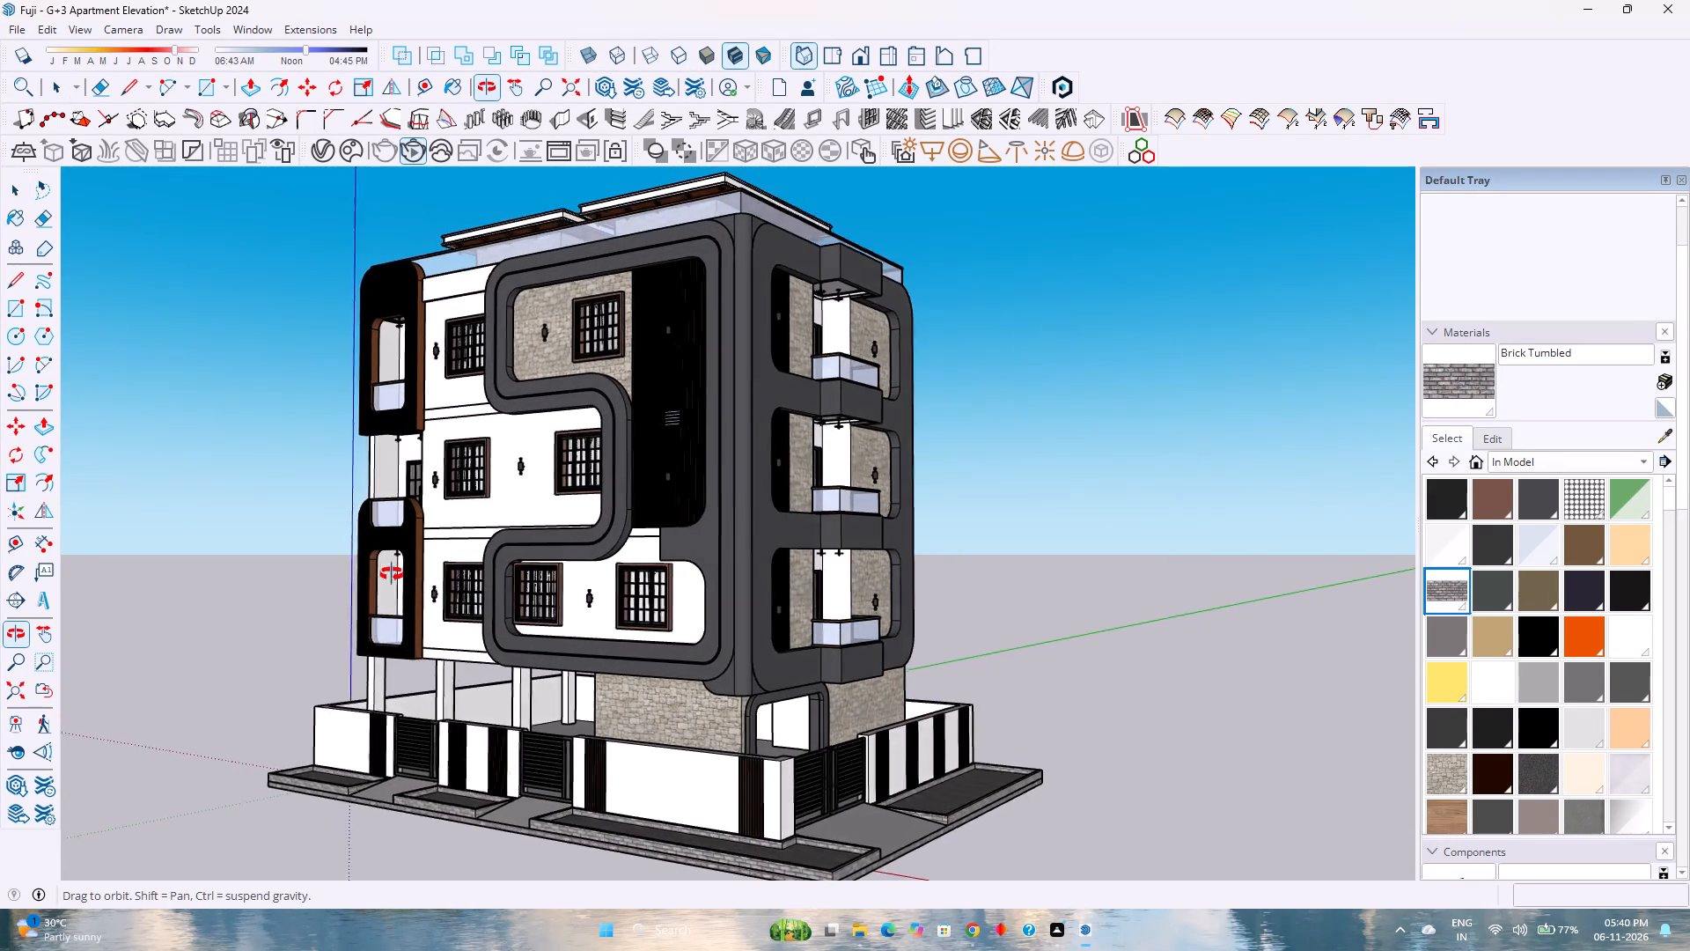
pyautogui.moveTo(392, 574); pyautogui.dragTo(509, 572, button='middle')
pyautogui.middleClick(509, 572)
pyautogui.scroll(-5, 509, 572)
pyautogui.middleClick(539, 569)
pyautogui.moveTo(543, 568); pyautogui.dragTo(1093, 565, button='middle')
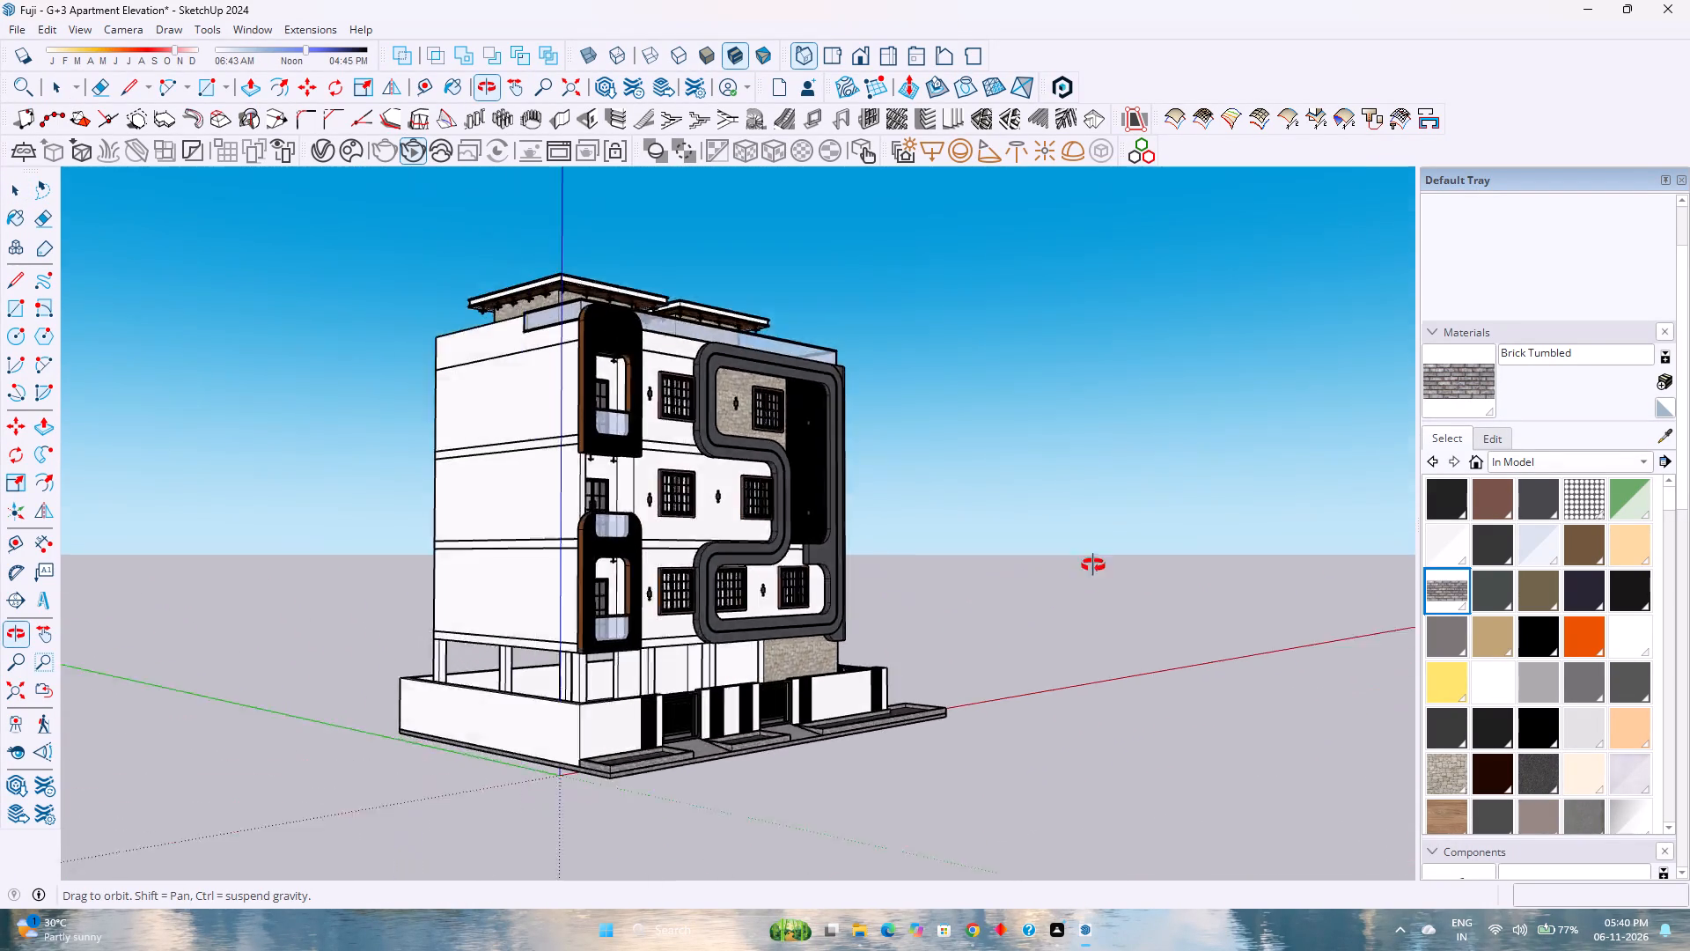
pyautogui.moveTo(1093, 565); pyautogui.dragTo(926, 567, button='middle')
pyautogui.middleClick(915, 564)
pyautogui.middleClick(901, 564)
pyautogui.moveTo(879, 561); pyautogui.dragTo(866, 559, button='middle')
pyautogui.moveTo(677, 560); pyautogui.dragTo(458, 565, button='middle')
pyautogui.middleClick(458, 565)
pyautogui.middleClick(458, 565)
pyautogui.scroll(-3, 464, 564)
pyautogui.moveTo(866, 577); pyautogui.dragTo(858, 579, button='middle')
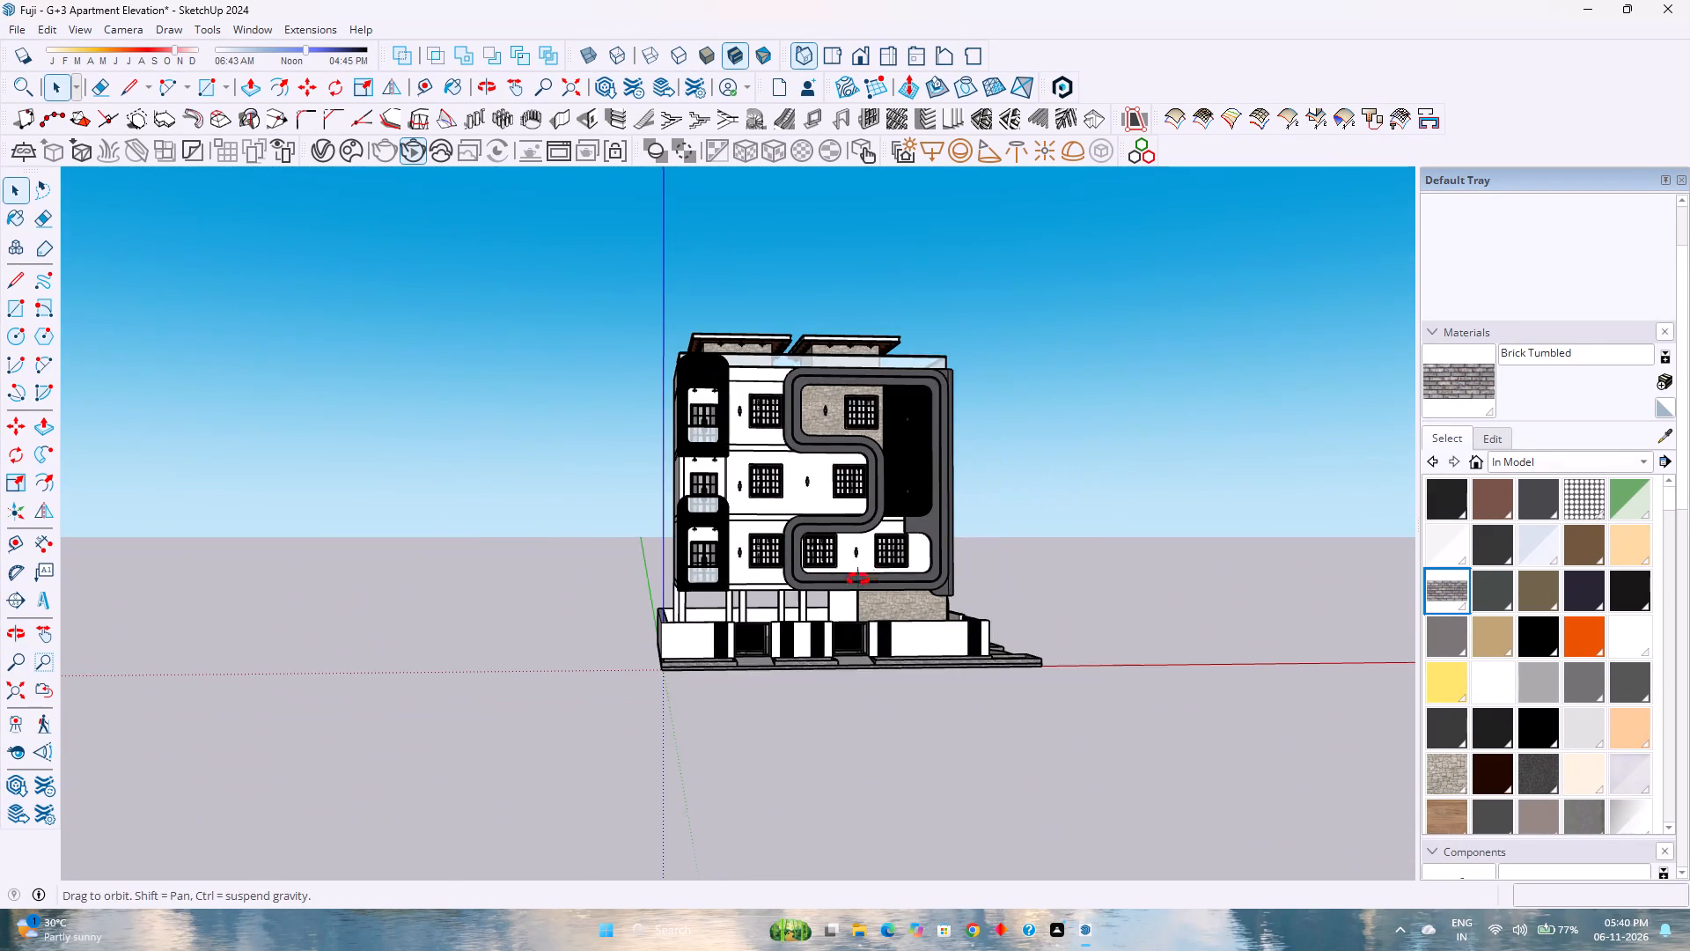
pyautogui.moveTo(858, 579); pyautogui.dragTo(837, 581, button='middle')
pyautogui.middleClick(831, 581)
pyautogui.moveTo(799, 581); pyautogui.dragTo(668, 585, button='middle')
pyautogui.middleClick(580, 592)
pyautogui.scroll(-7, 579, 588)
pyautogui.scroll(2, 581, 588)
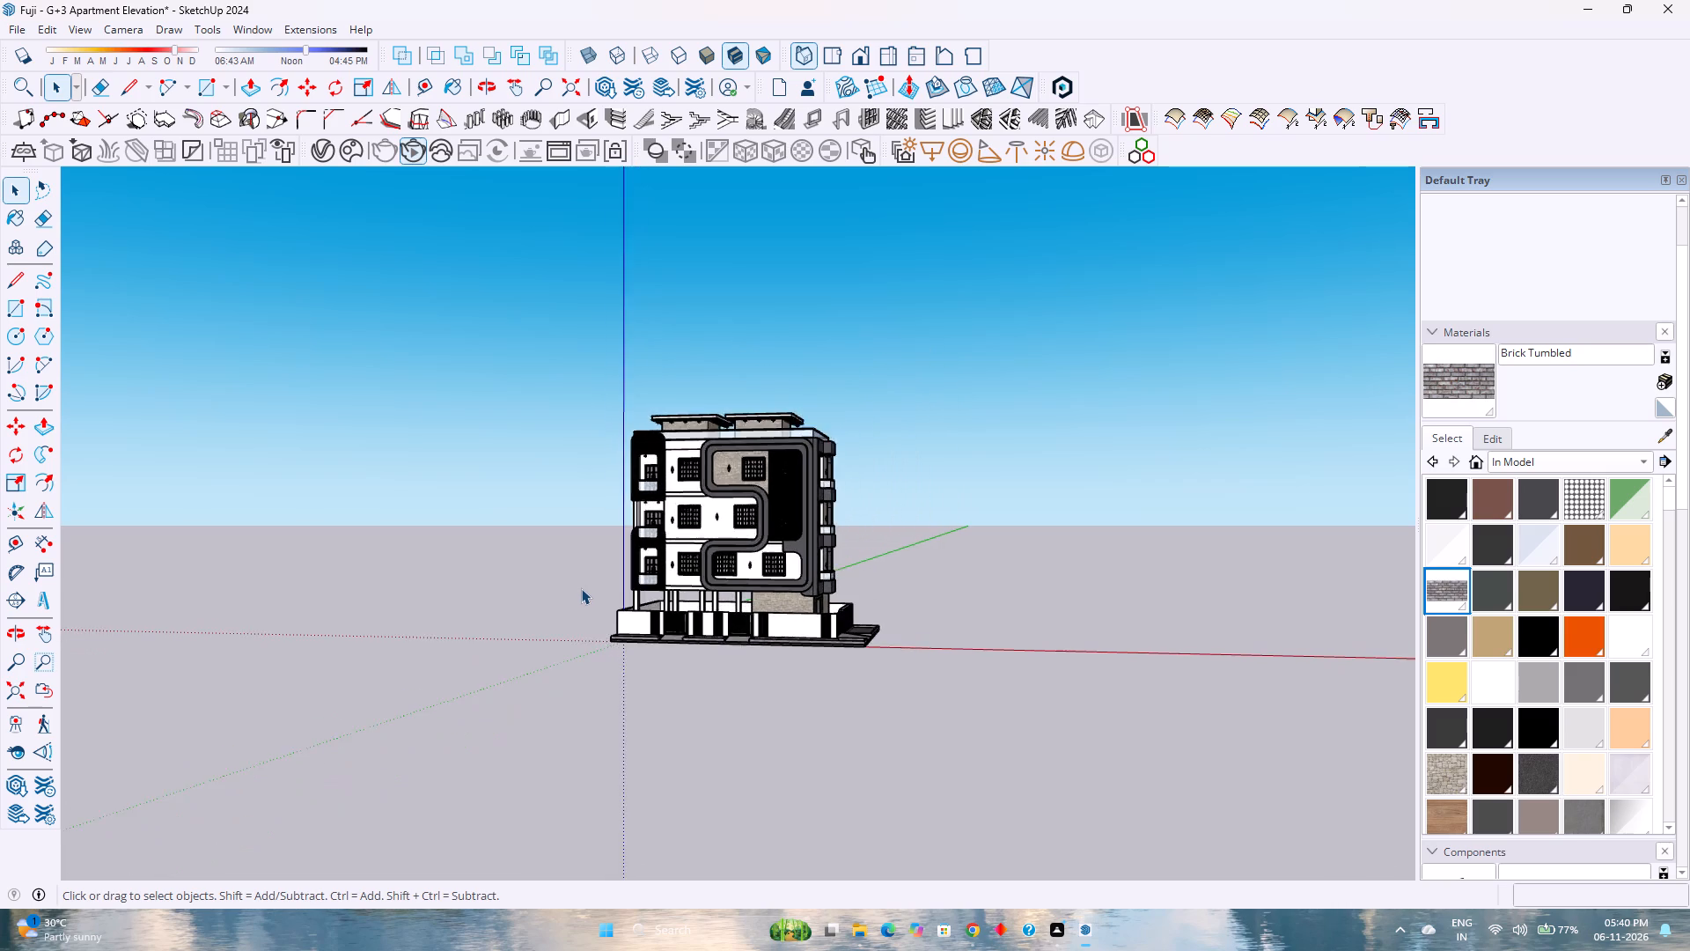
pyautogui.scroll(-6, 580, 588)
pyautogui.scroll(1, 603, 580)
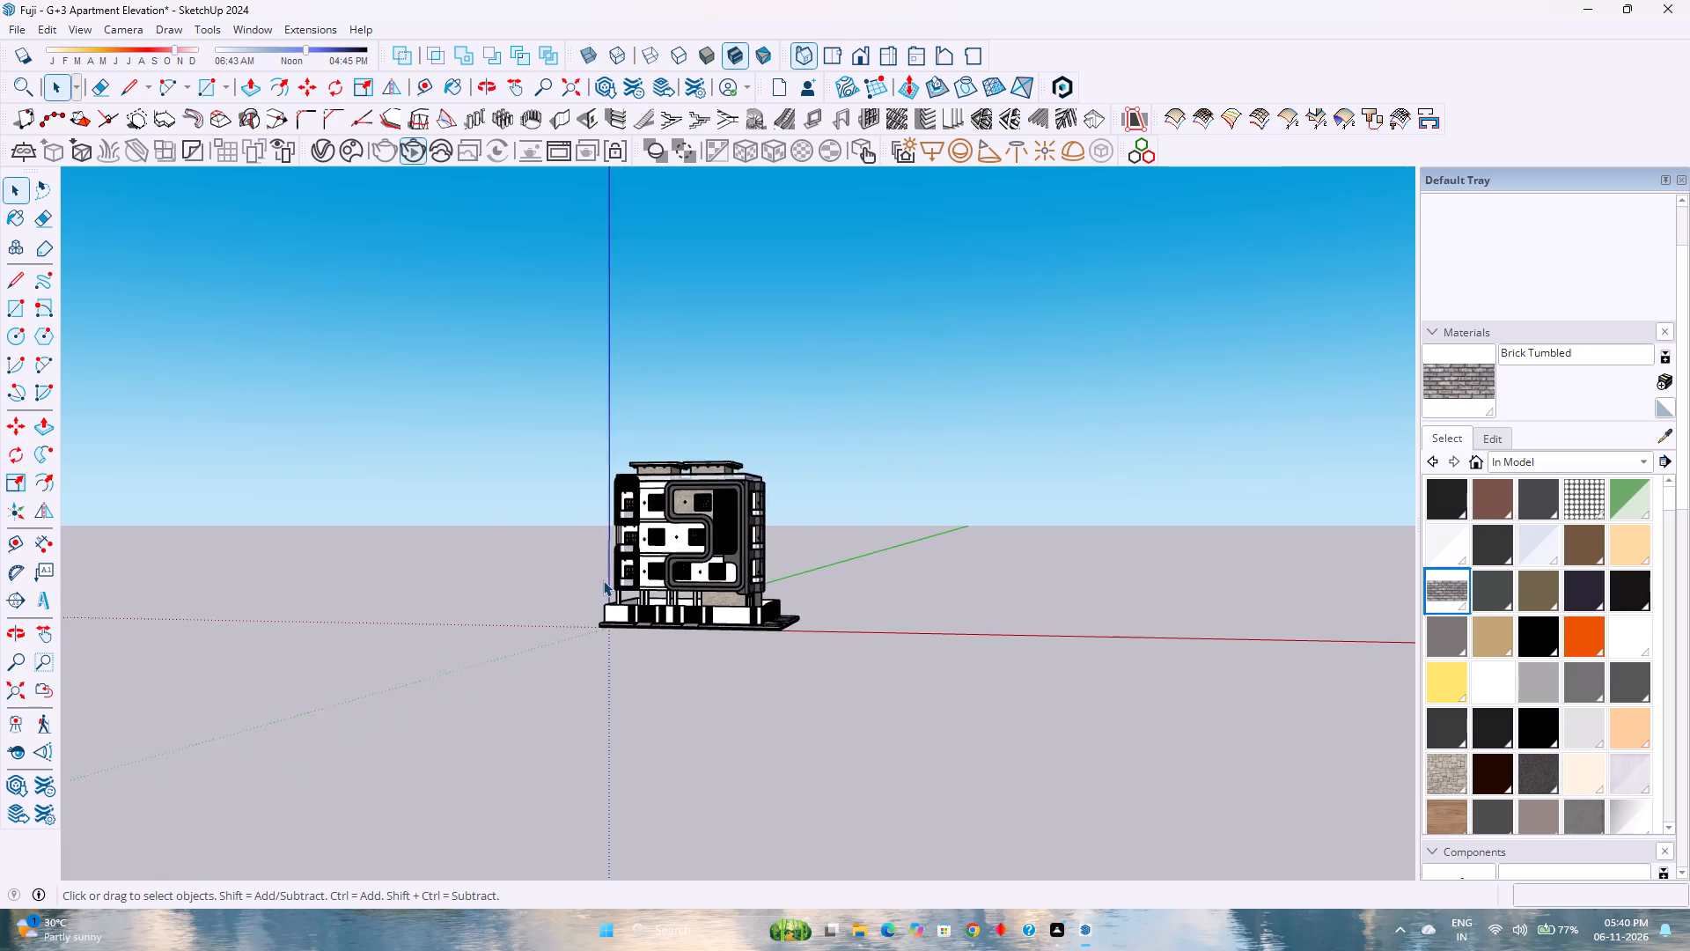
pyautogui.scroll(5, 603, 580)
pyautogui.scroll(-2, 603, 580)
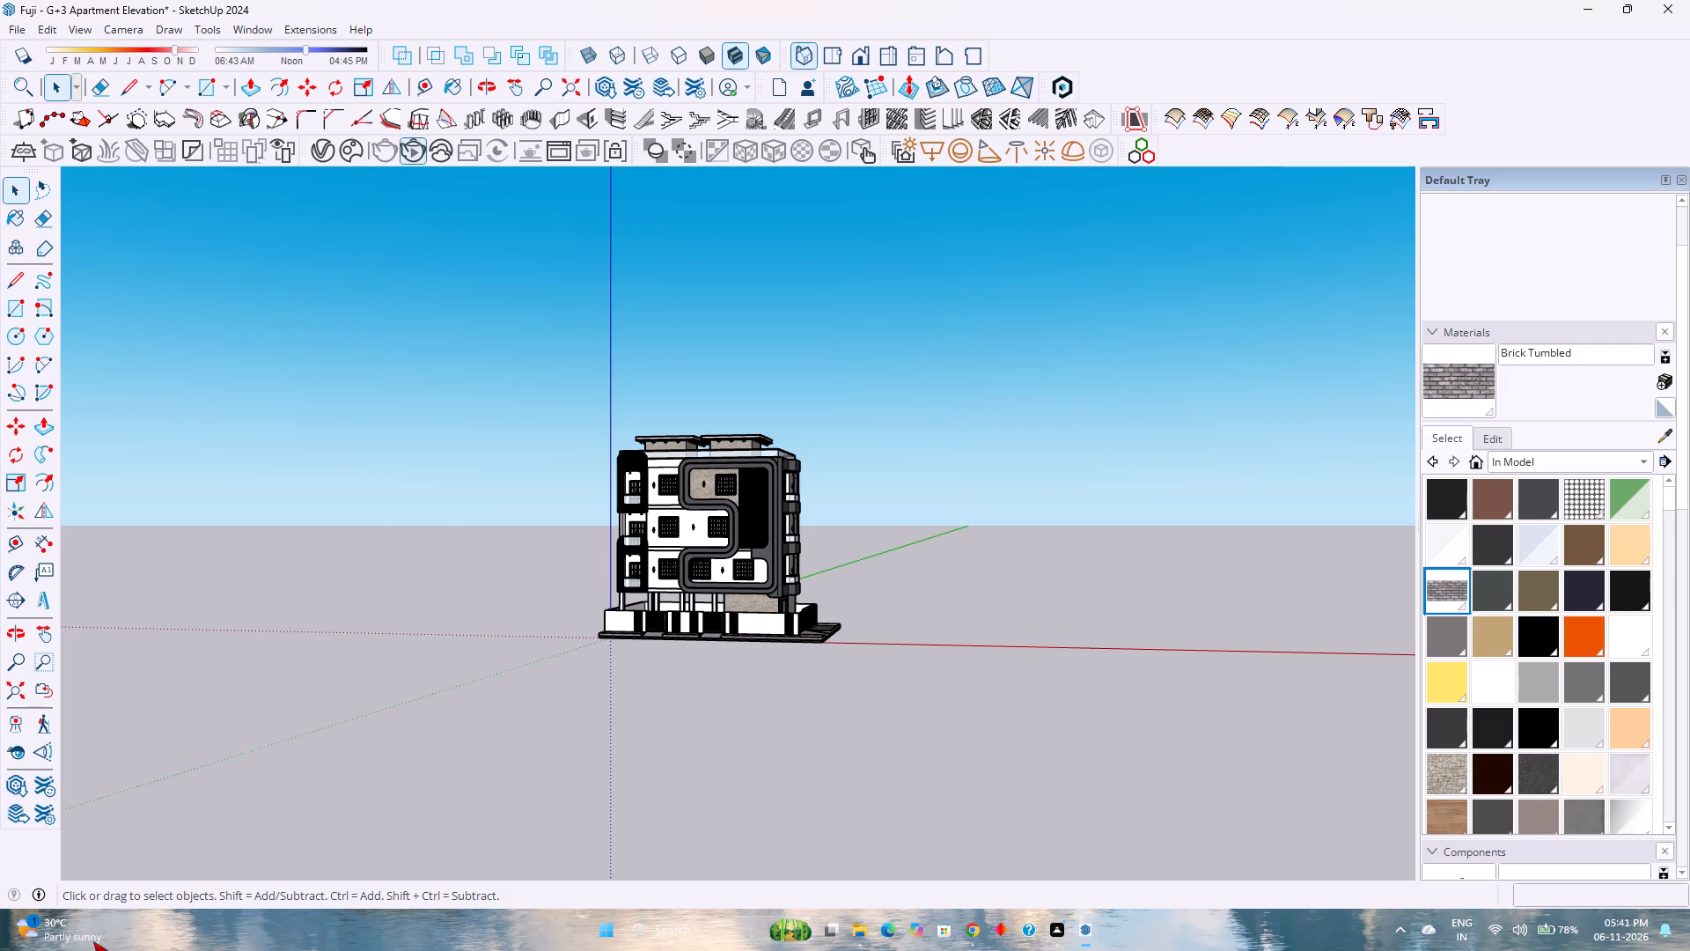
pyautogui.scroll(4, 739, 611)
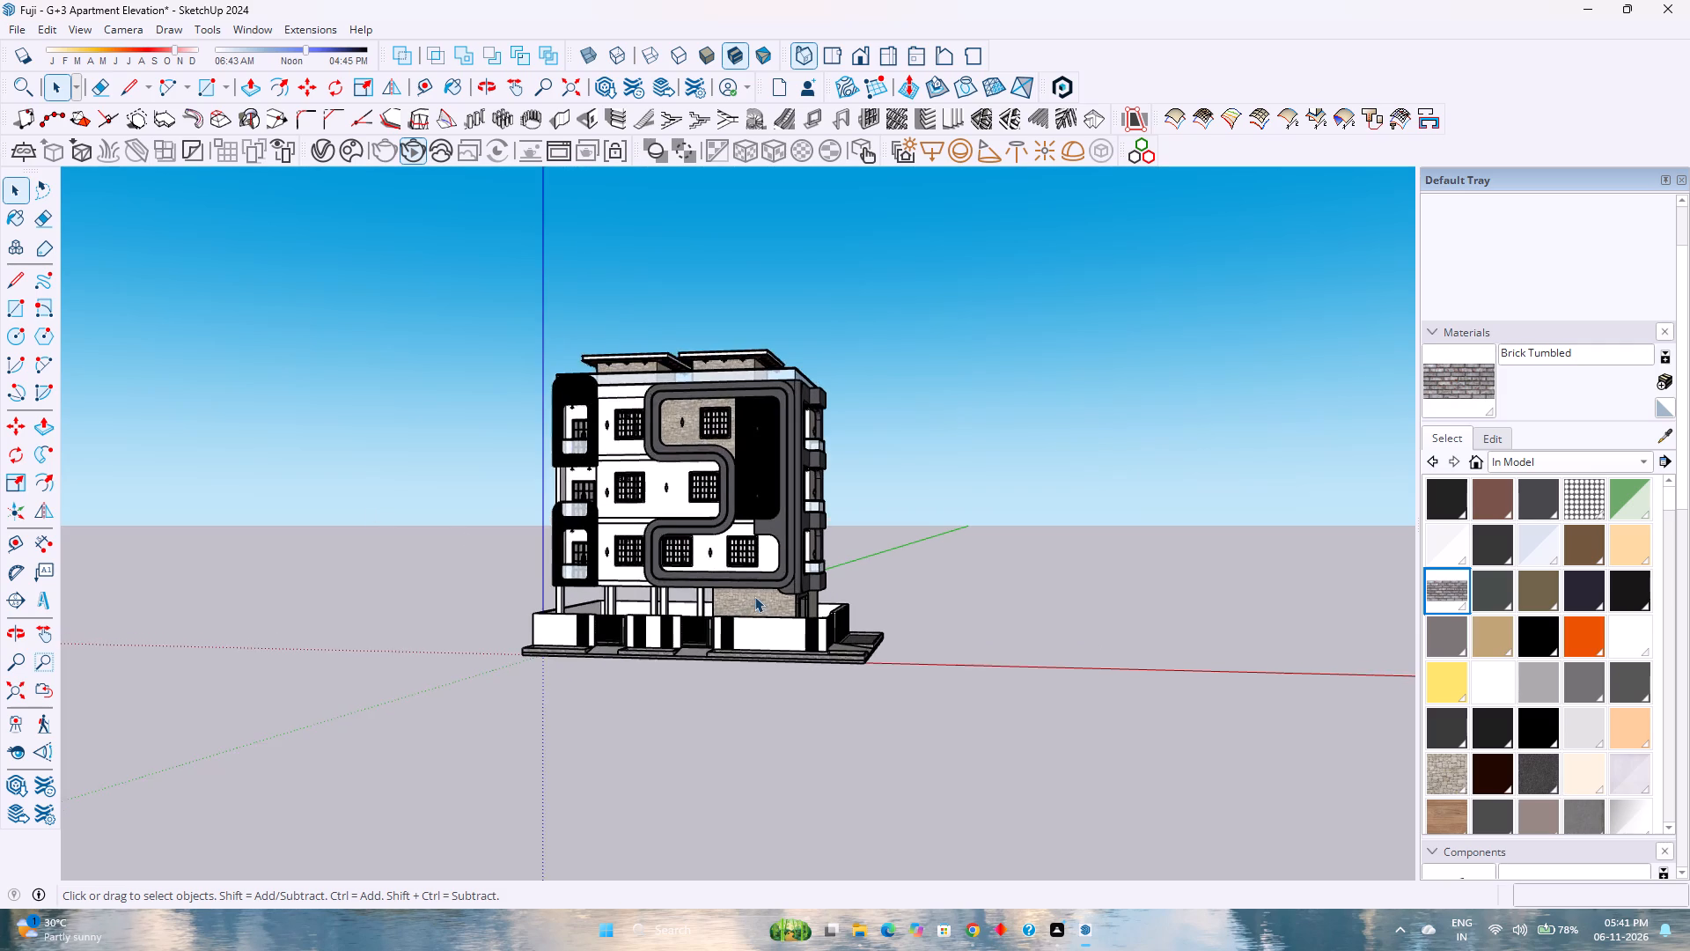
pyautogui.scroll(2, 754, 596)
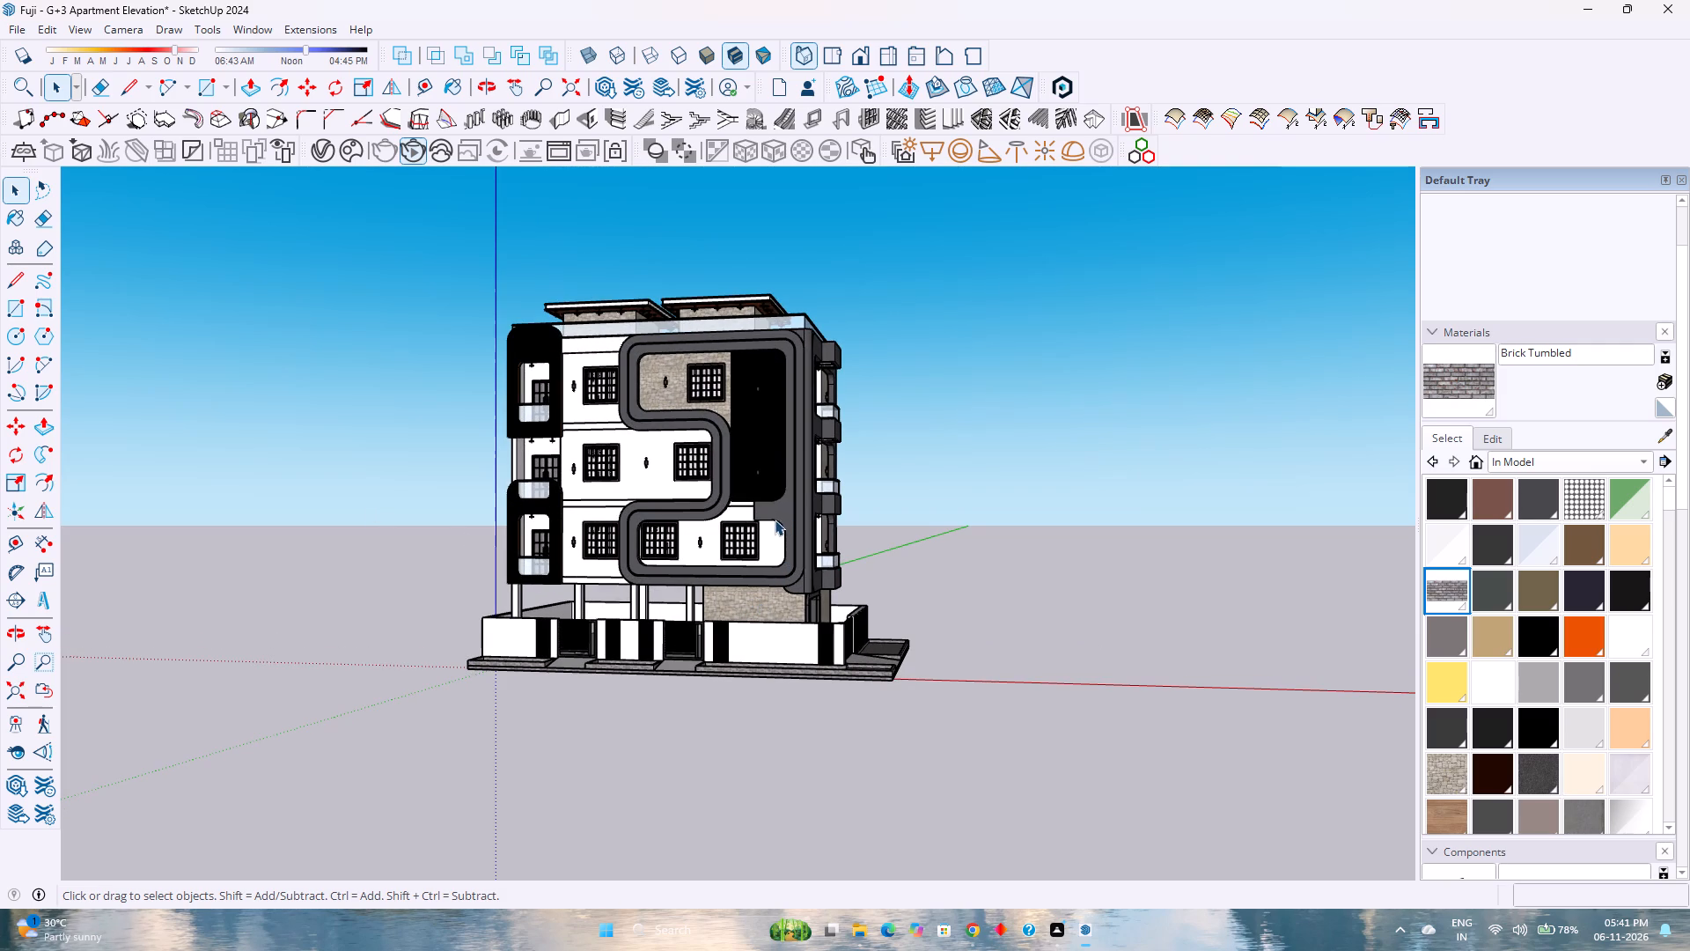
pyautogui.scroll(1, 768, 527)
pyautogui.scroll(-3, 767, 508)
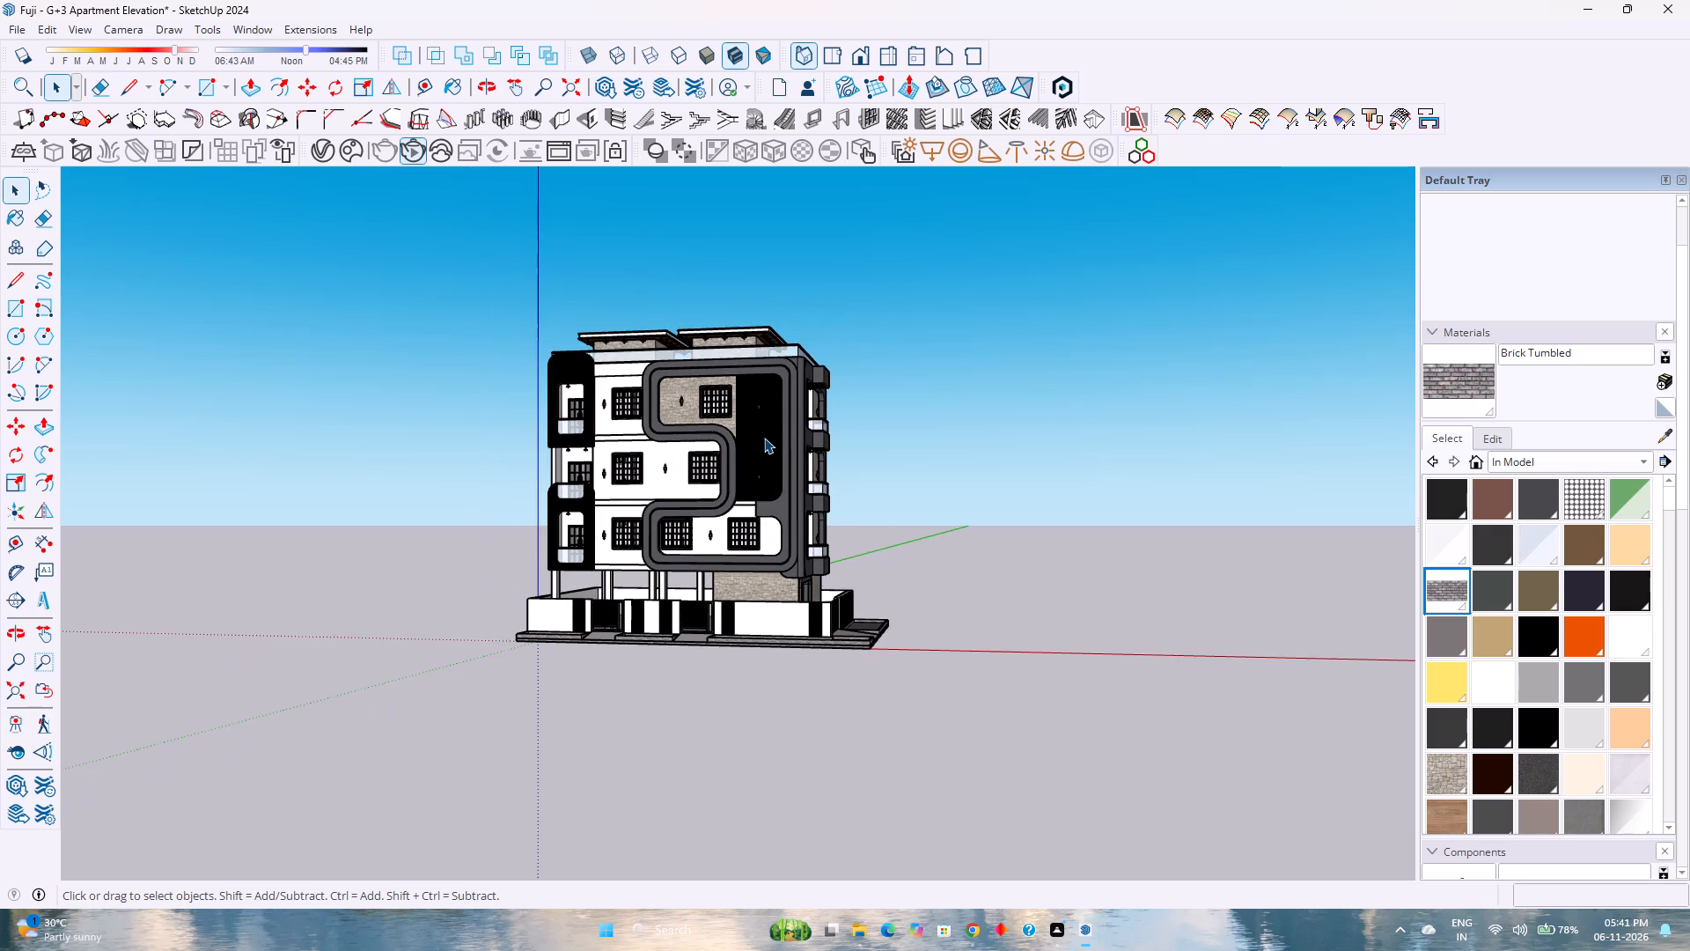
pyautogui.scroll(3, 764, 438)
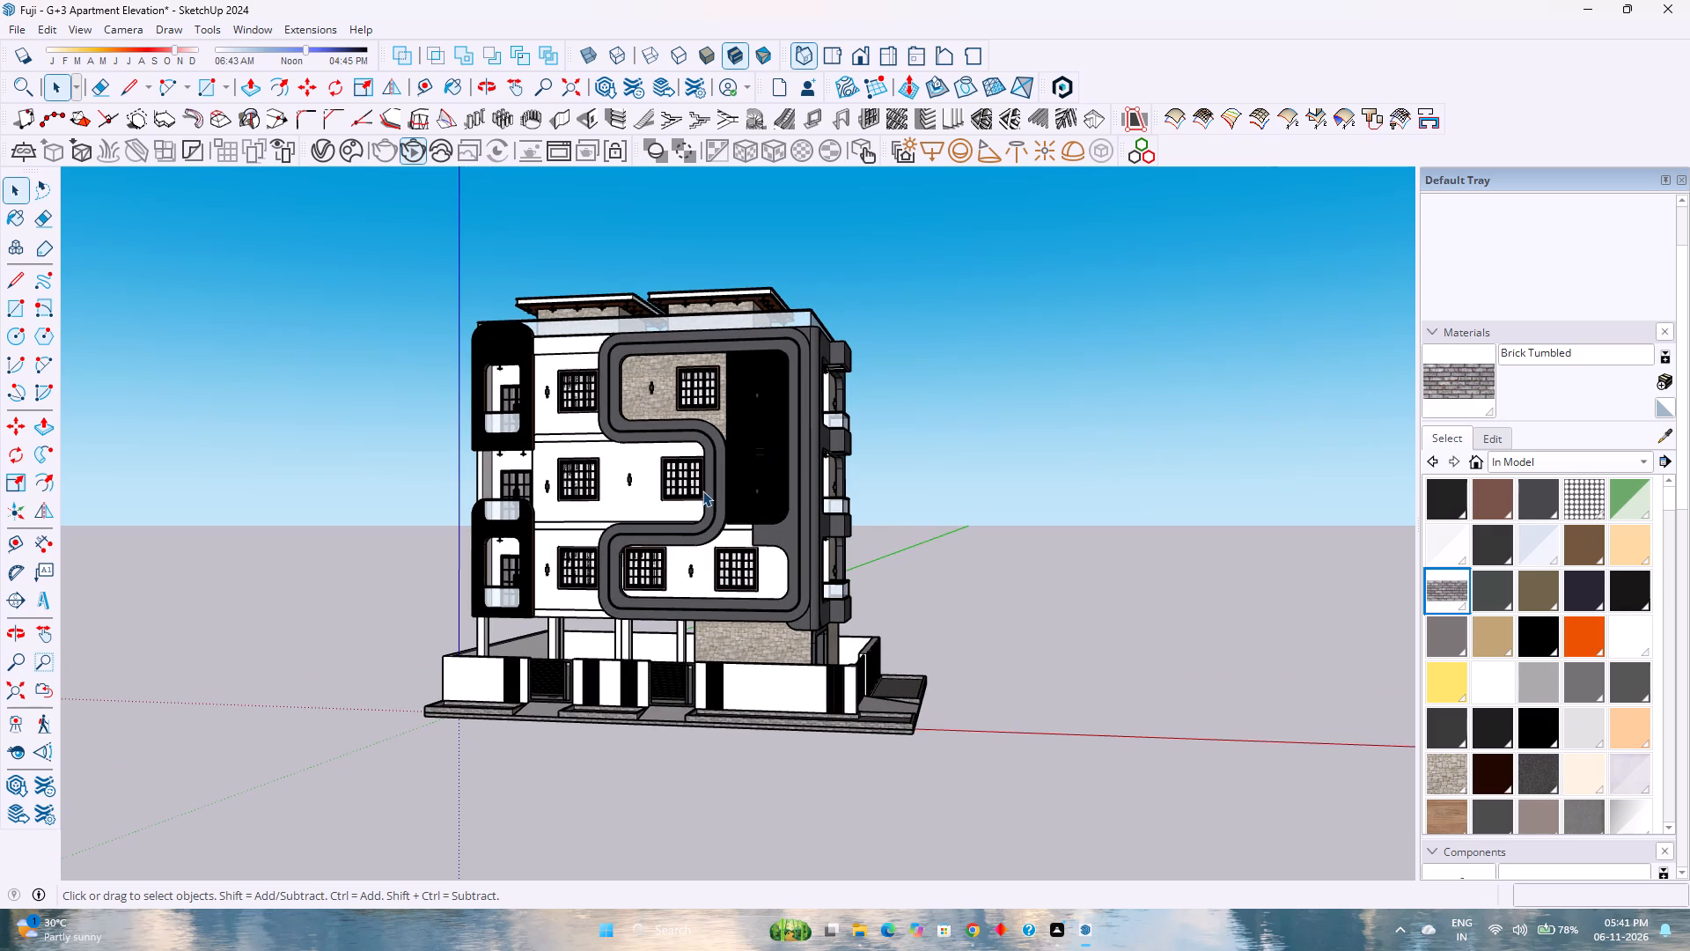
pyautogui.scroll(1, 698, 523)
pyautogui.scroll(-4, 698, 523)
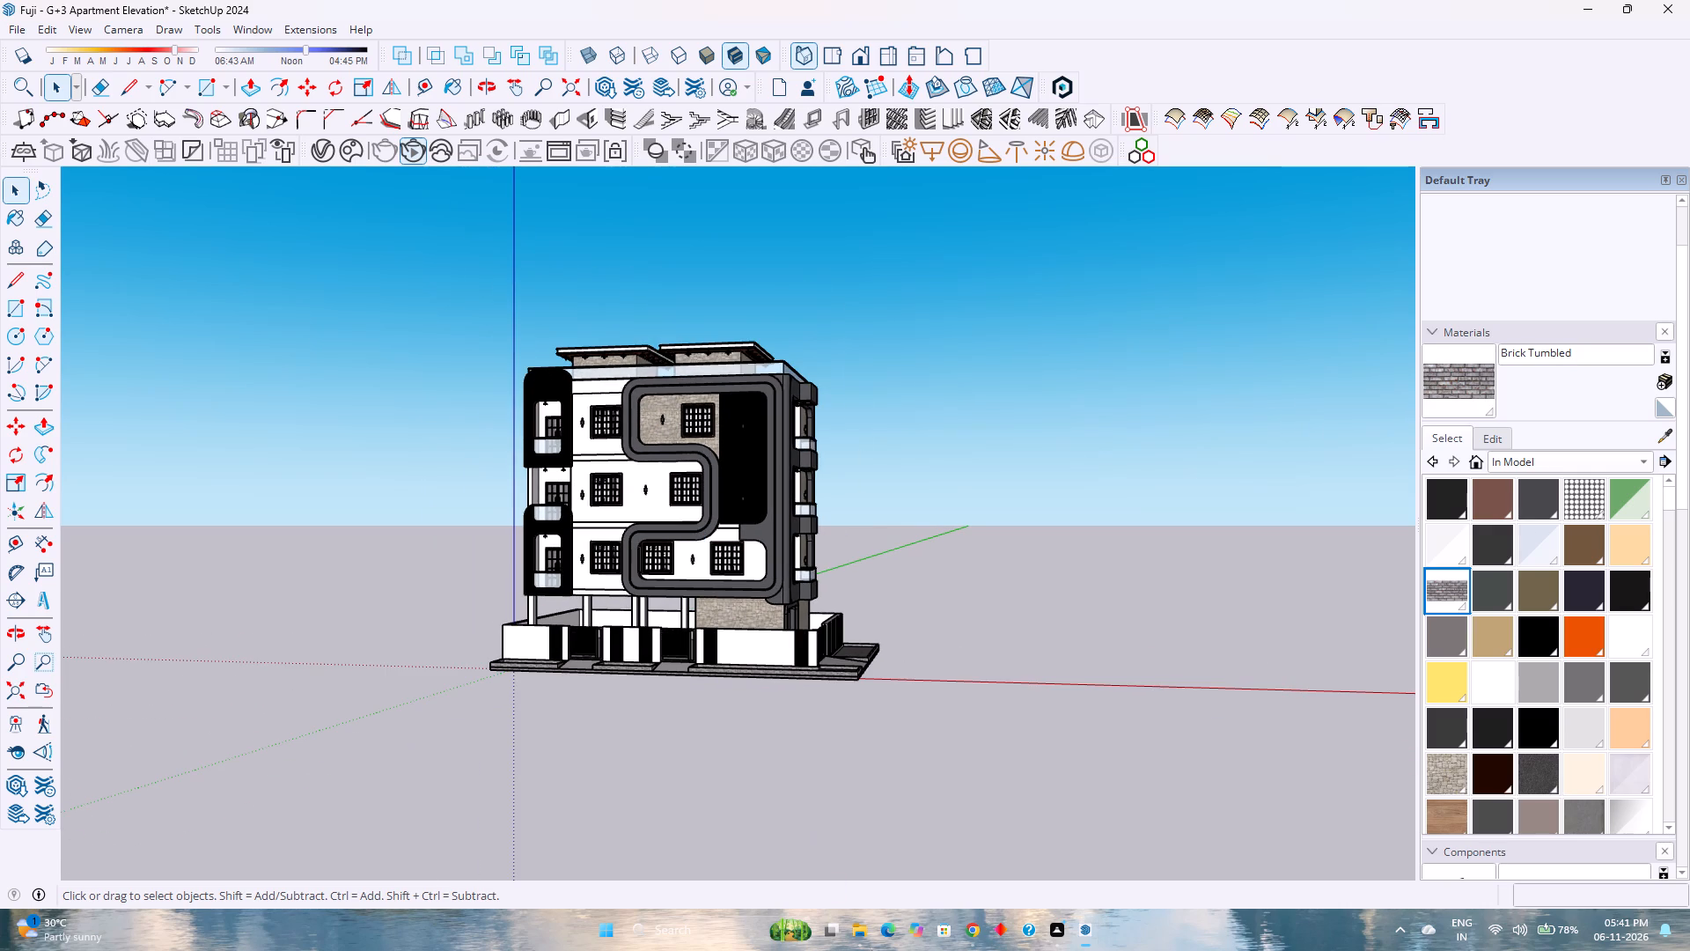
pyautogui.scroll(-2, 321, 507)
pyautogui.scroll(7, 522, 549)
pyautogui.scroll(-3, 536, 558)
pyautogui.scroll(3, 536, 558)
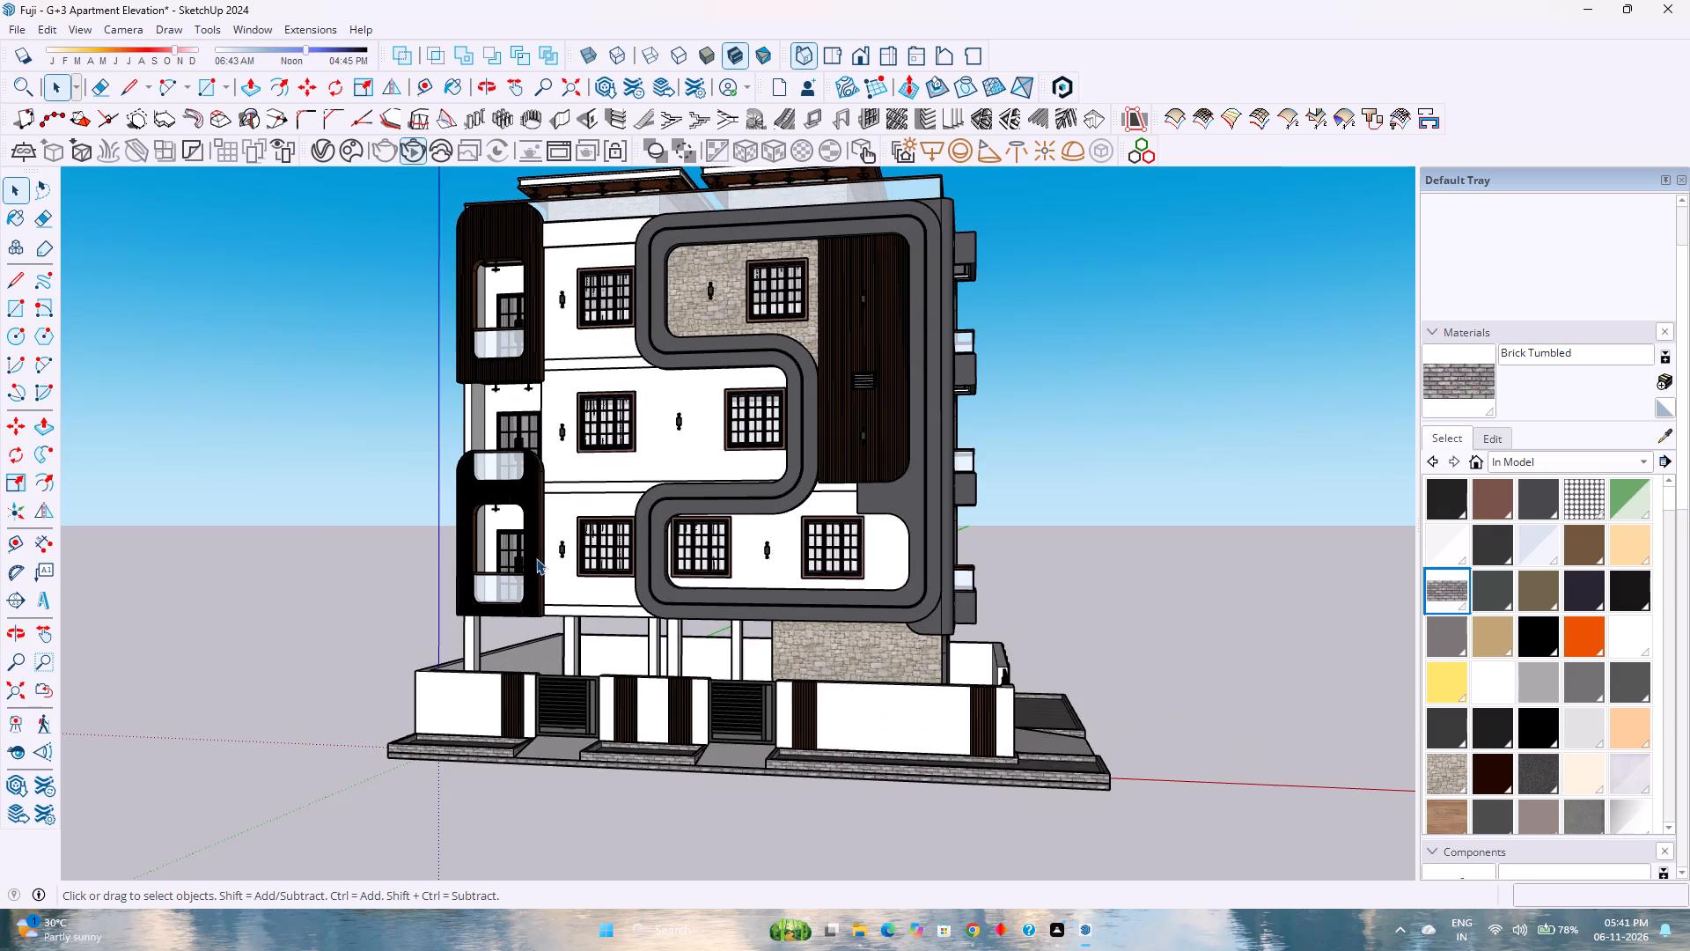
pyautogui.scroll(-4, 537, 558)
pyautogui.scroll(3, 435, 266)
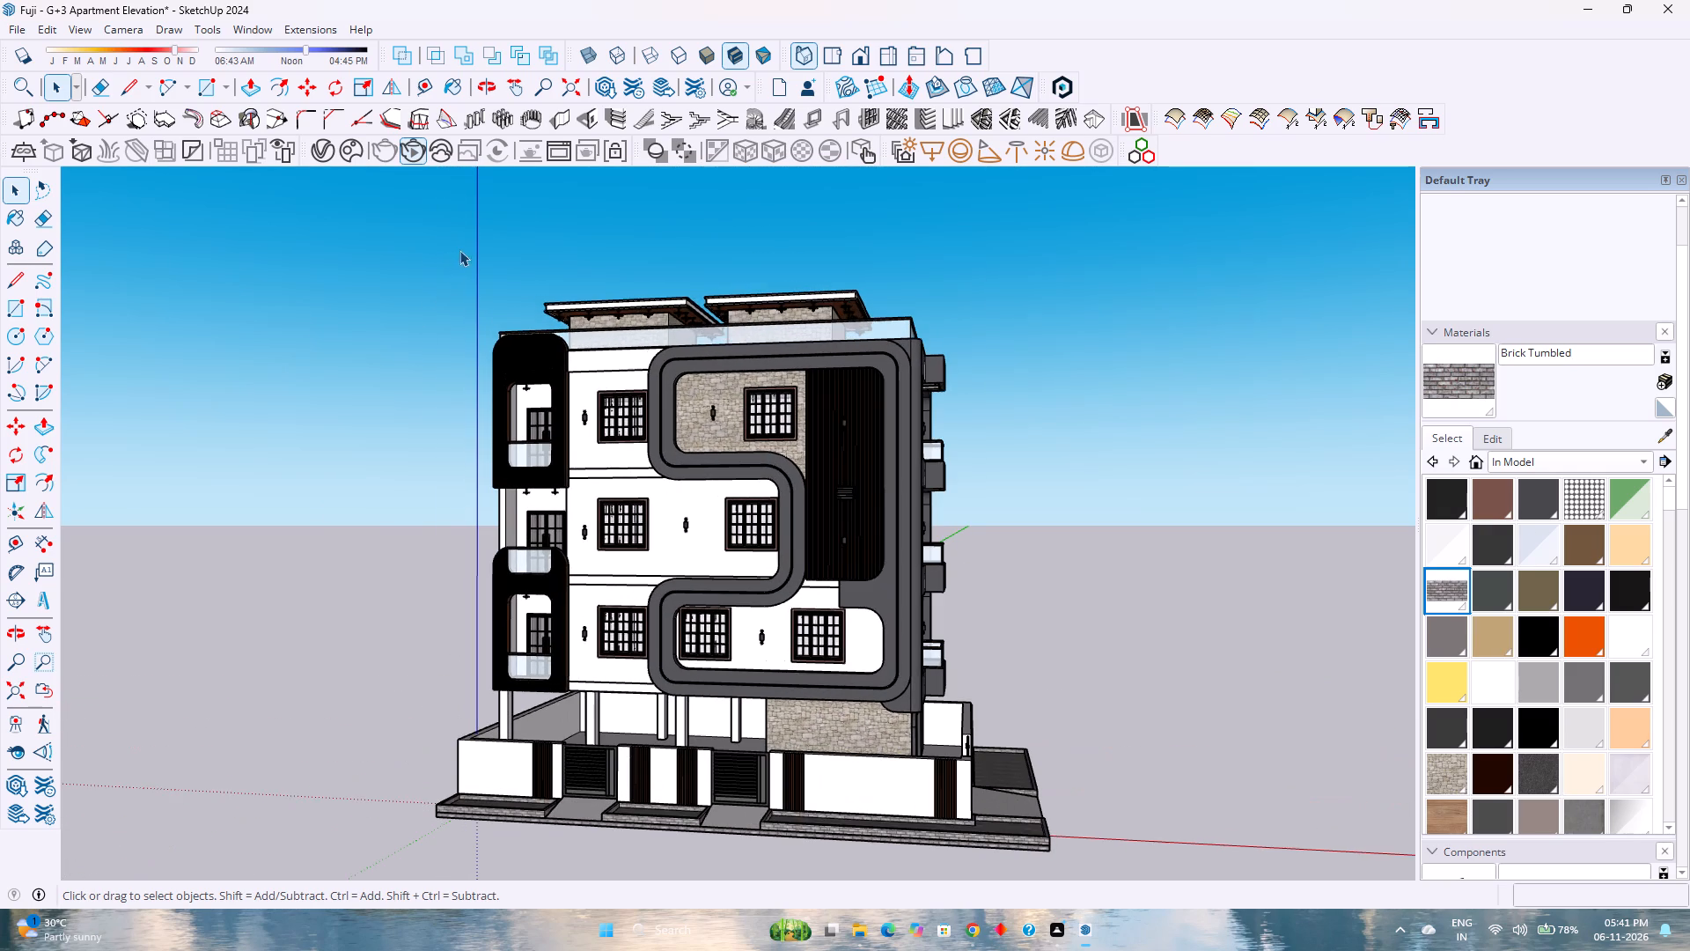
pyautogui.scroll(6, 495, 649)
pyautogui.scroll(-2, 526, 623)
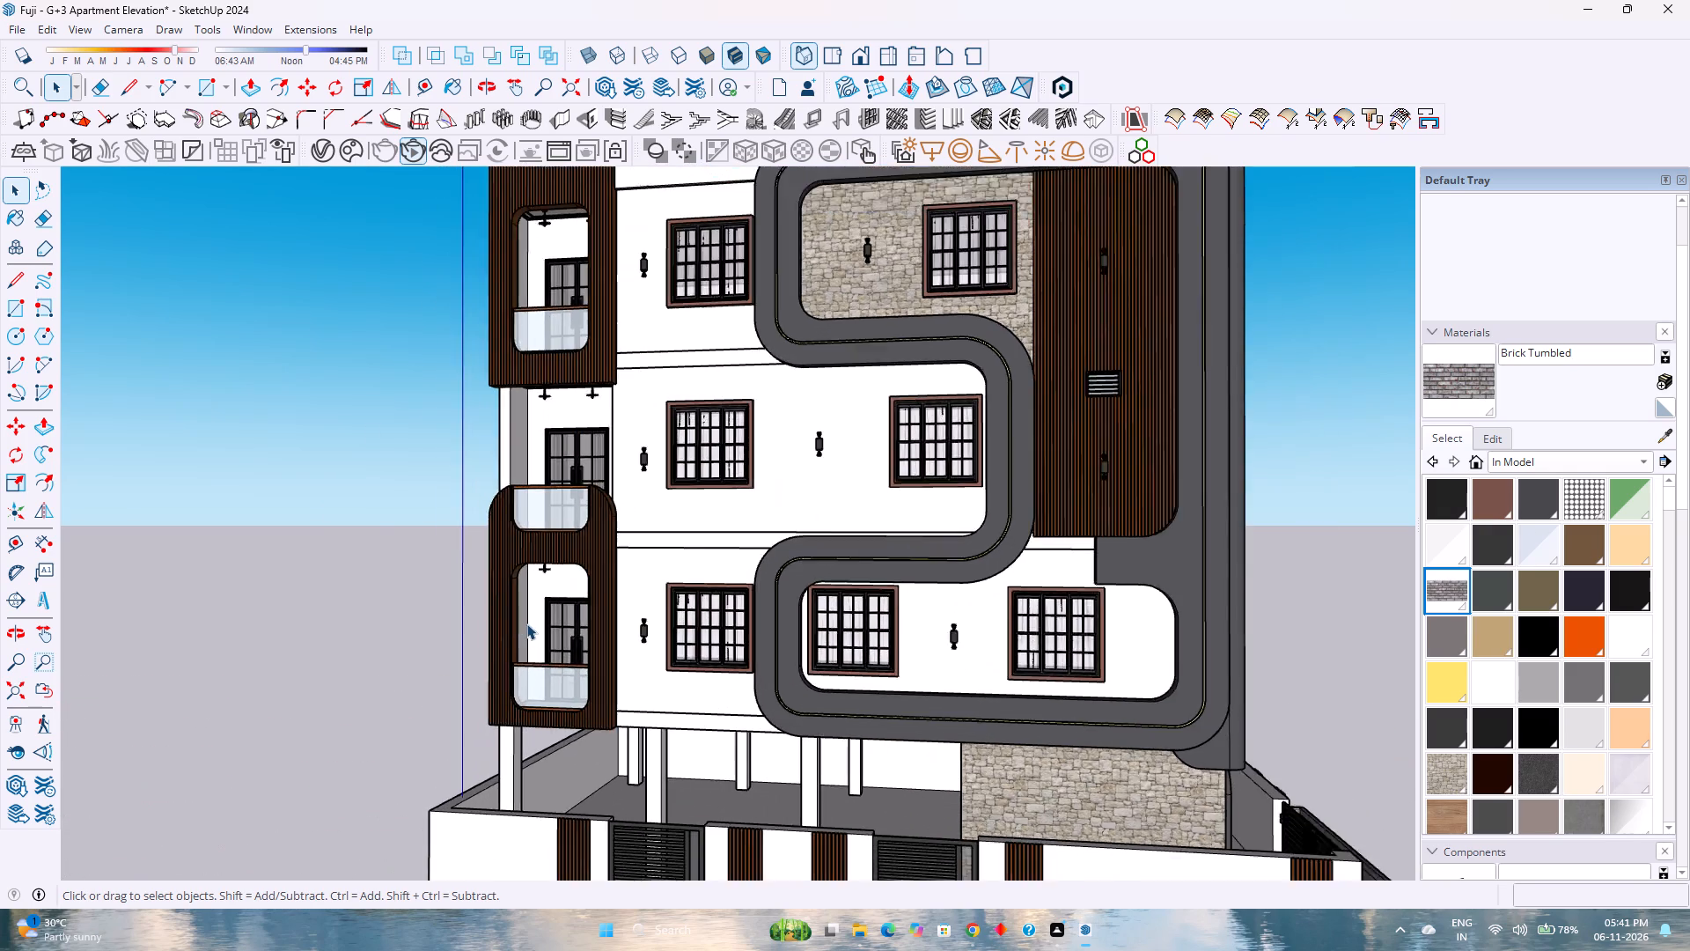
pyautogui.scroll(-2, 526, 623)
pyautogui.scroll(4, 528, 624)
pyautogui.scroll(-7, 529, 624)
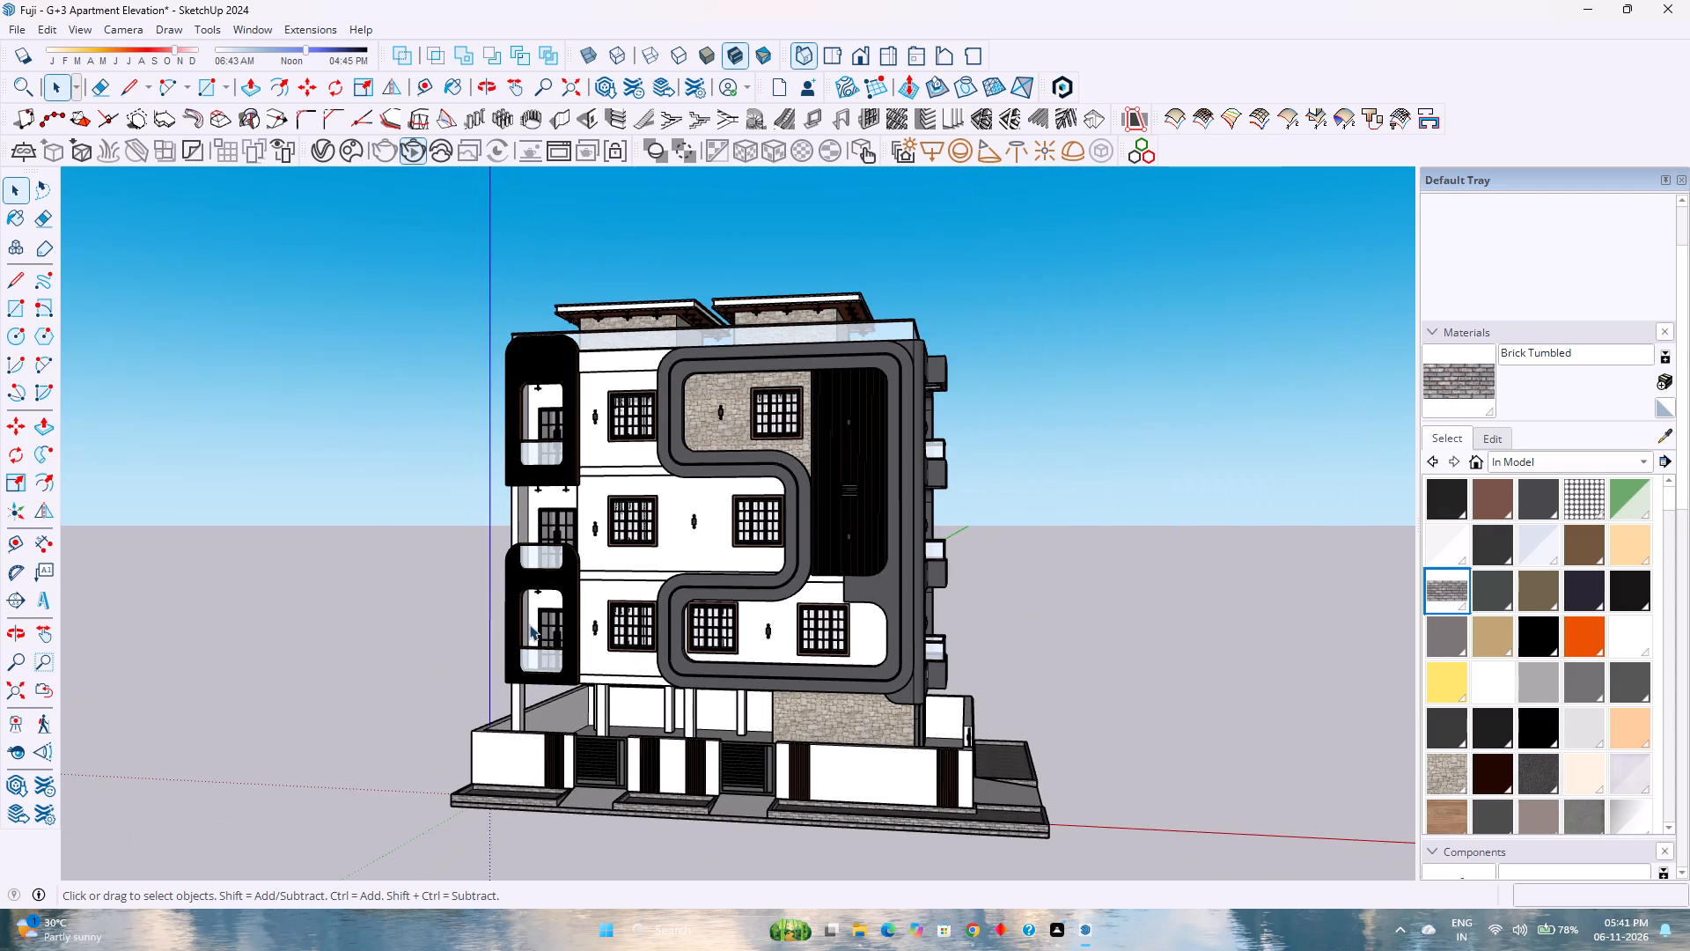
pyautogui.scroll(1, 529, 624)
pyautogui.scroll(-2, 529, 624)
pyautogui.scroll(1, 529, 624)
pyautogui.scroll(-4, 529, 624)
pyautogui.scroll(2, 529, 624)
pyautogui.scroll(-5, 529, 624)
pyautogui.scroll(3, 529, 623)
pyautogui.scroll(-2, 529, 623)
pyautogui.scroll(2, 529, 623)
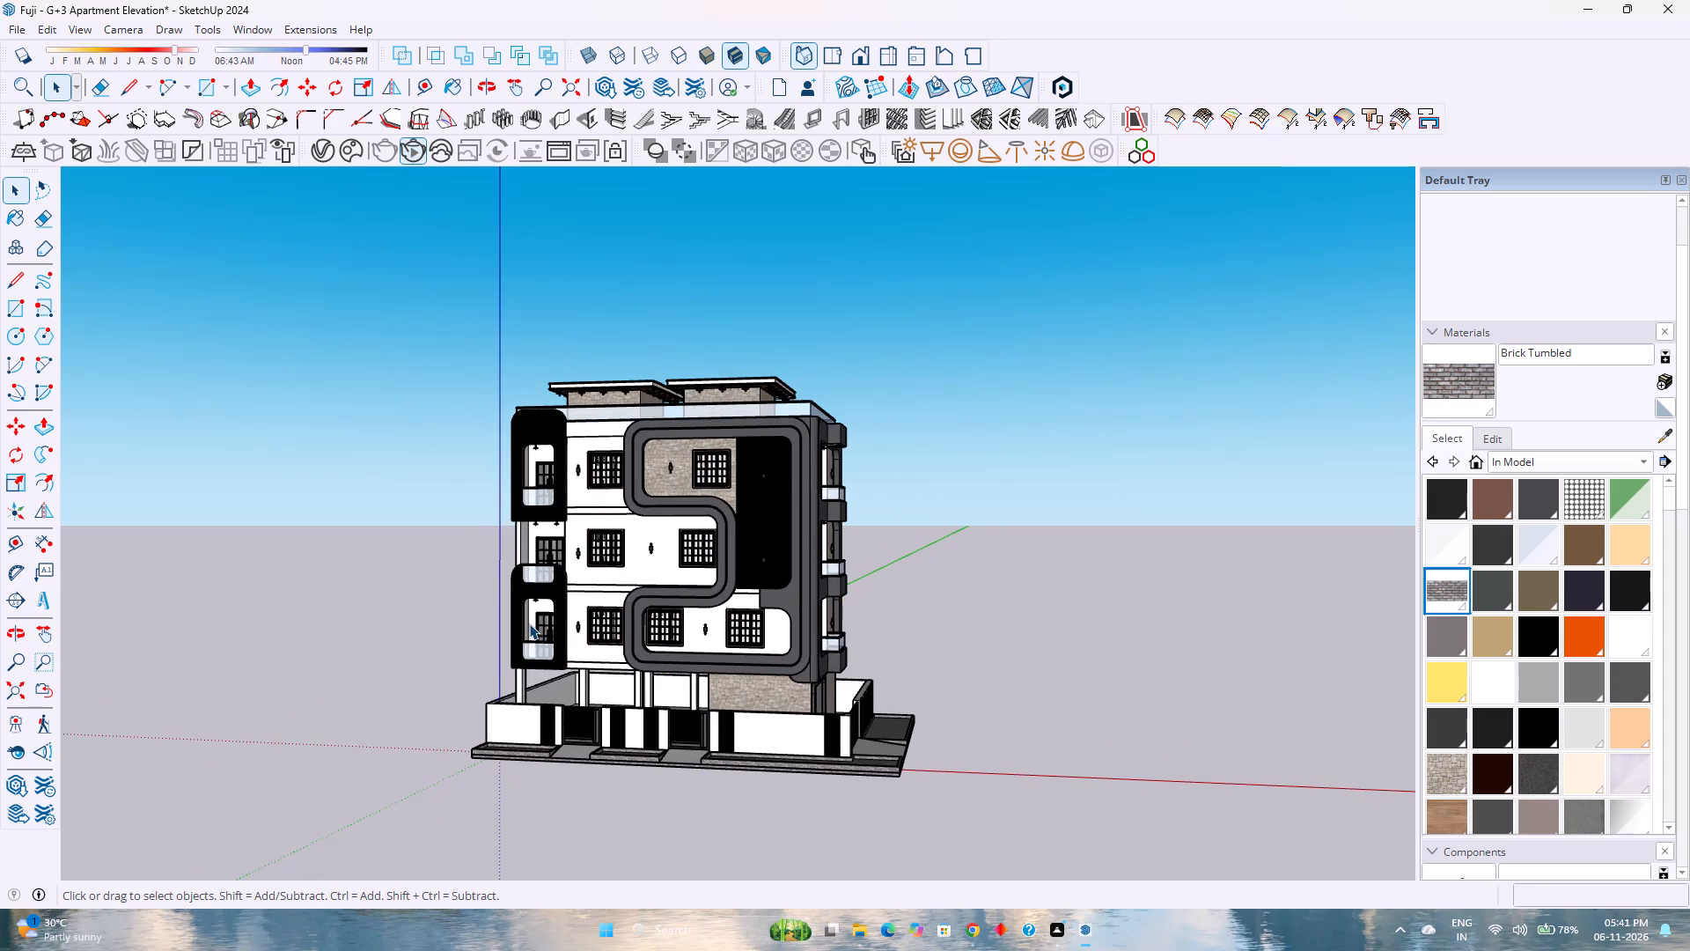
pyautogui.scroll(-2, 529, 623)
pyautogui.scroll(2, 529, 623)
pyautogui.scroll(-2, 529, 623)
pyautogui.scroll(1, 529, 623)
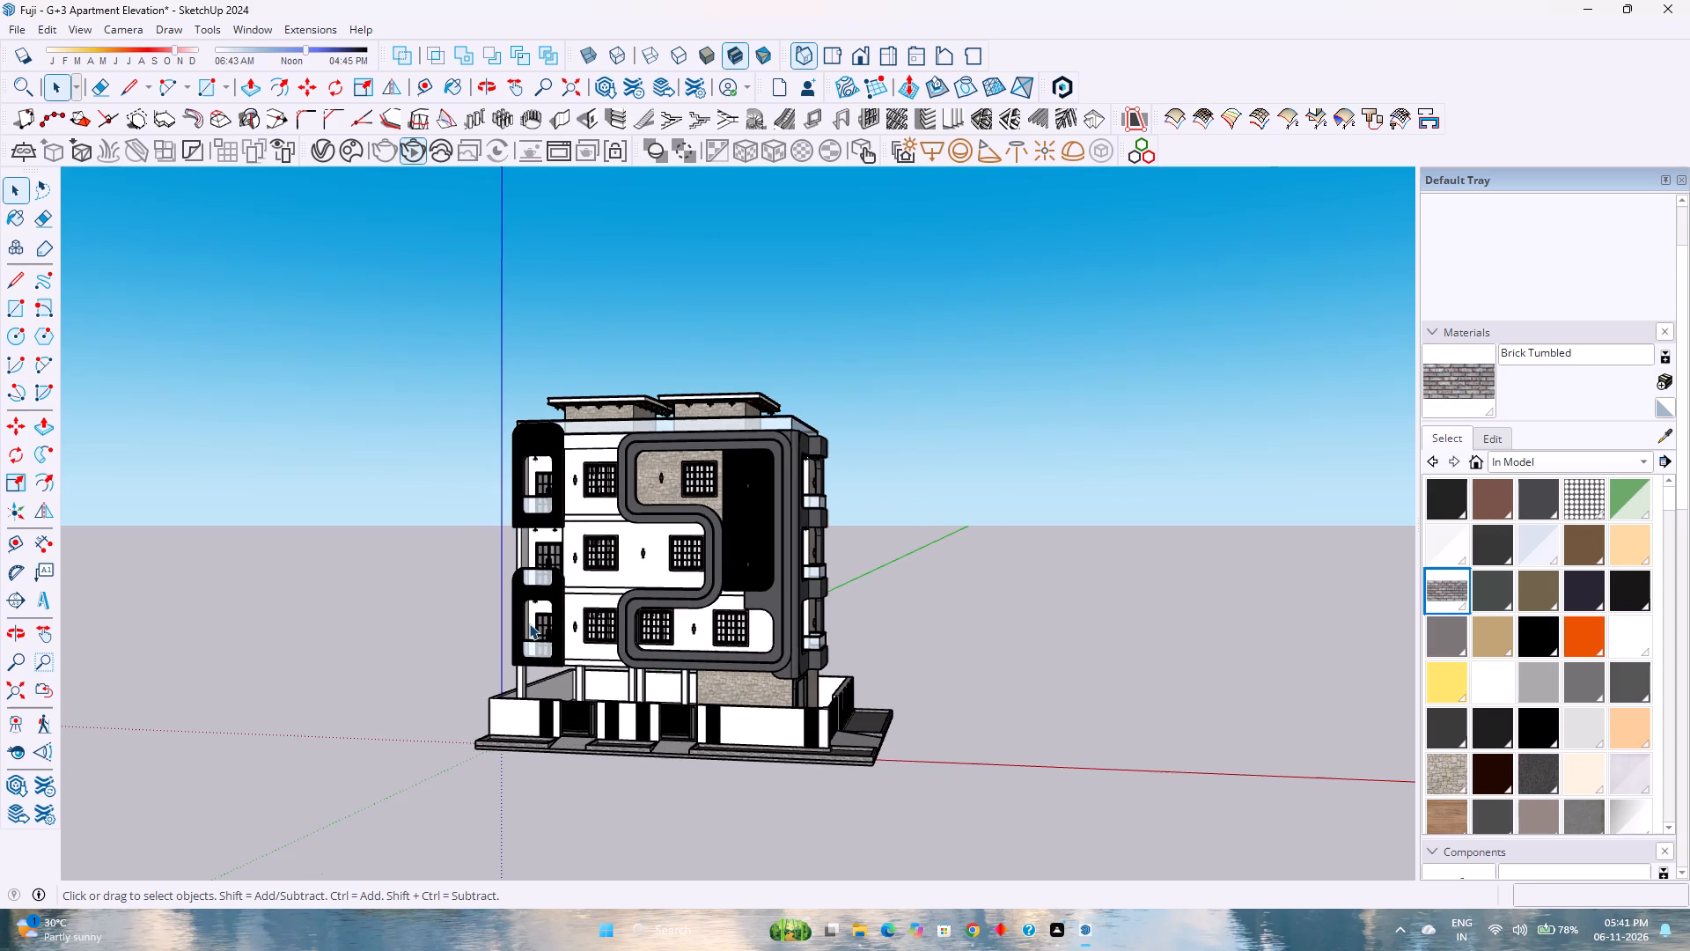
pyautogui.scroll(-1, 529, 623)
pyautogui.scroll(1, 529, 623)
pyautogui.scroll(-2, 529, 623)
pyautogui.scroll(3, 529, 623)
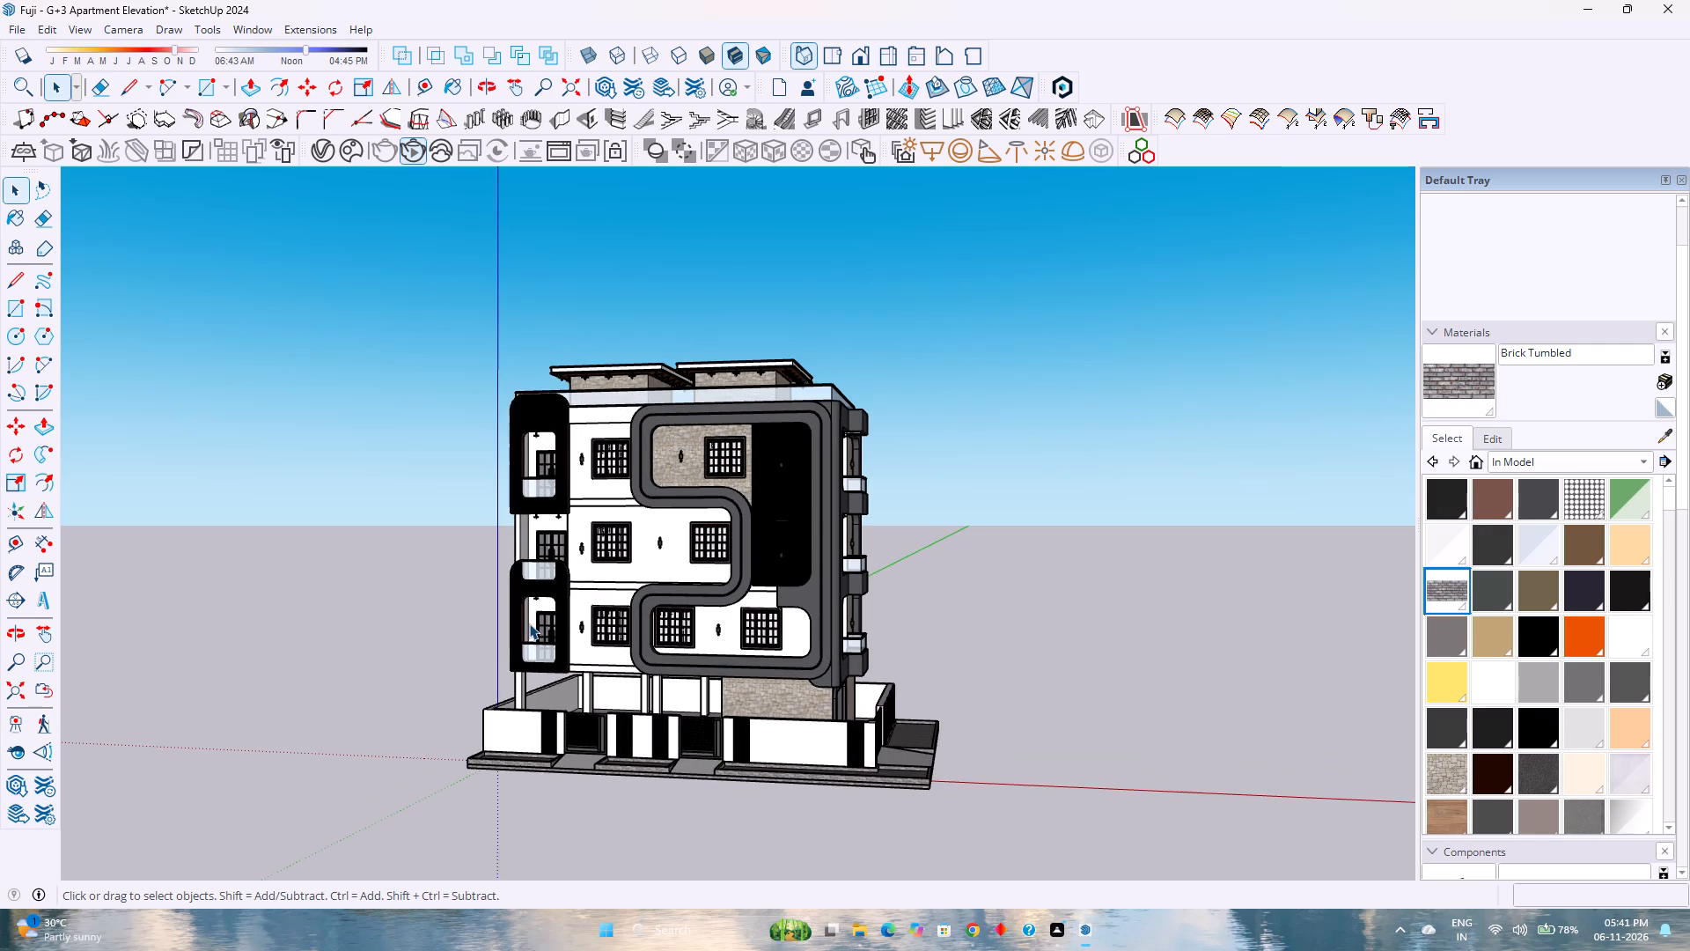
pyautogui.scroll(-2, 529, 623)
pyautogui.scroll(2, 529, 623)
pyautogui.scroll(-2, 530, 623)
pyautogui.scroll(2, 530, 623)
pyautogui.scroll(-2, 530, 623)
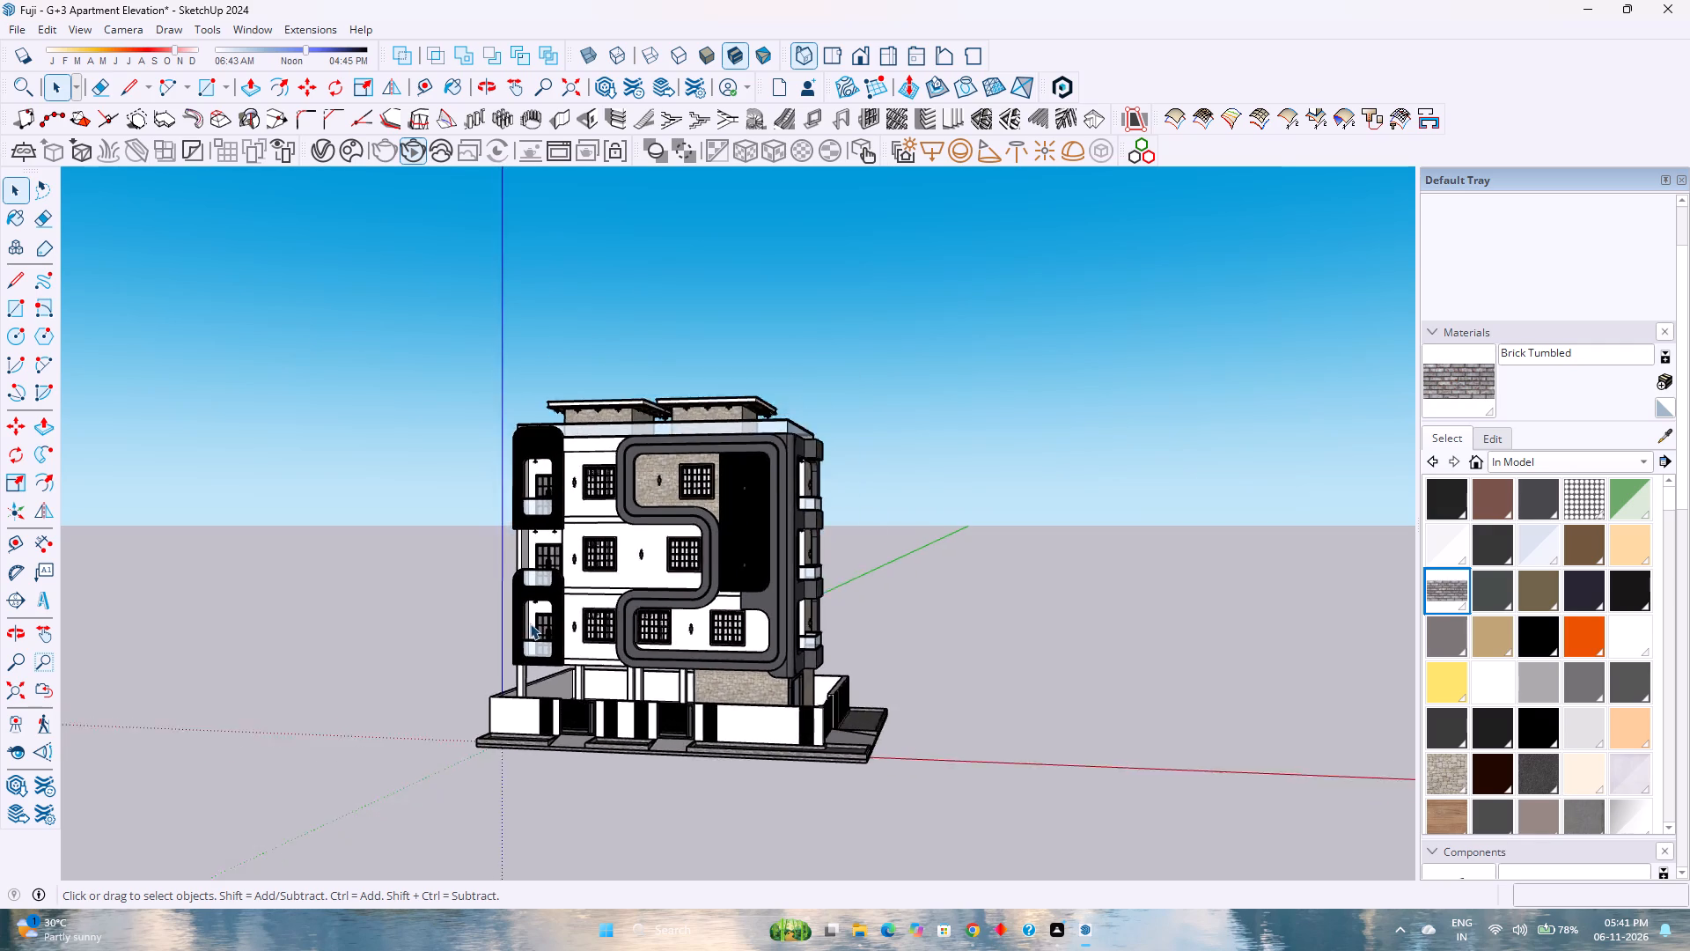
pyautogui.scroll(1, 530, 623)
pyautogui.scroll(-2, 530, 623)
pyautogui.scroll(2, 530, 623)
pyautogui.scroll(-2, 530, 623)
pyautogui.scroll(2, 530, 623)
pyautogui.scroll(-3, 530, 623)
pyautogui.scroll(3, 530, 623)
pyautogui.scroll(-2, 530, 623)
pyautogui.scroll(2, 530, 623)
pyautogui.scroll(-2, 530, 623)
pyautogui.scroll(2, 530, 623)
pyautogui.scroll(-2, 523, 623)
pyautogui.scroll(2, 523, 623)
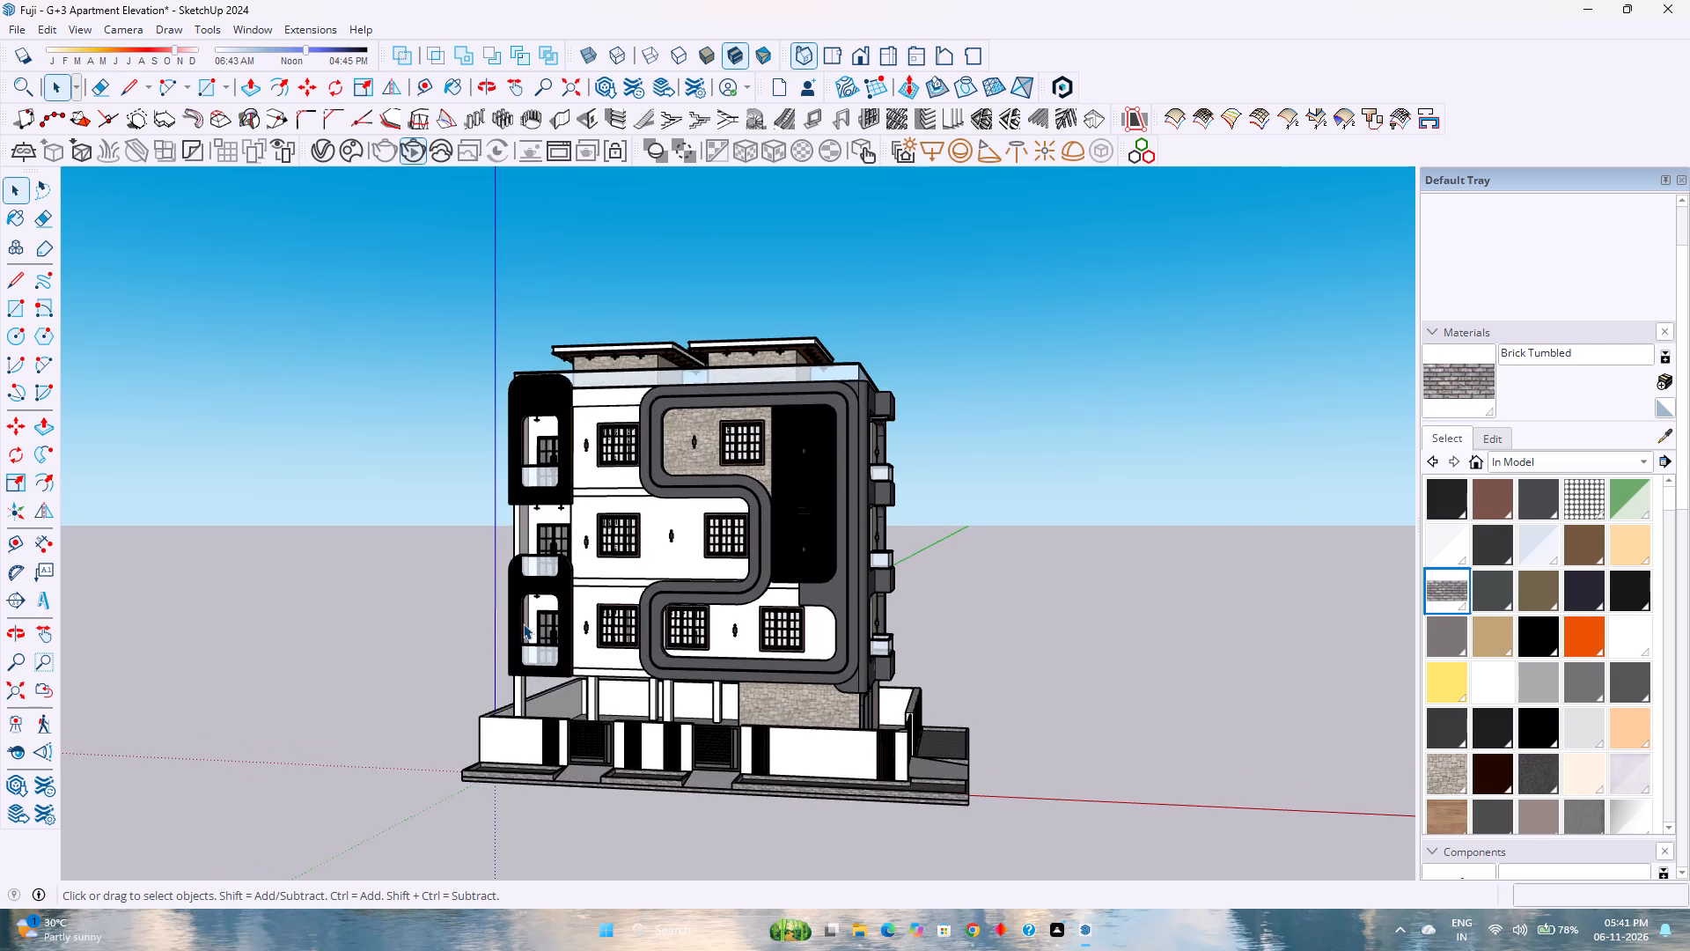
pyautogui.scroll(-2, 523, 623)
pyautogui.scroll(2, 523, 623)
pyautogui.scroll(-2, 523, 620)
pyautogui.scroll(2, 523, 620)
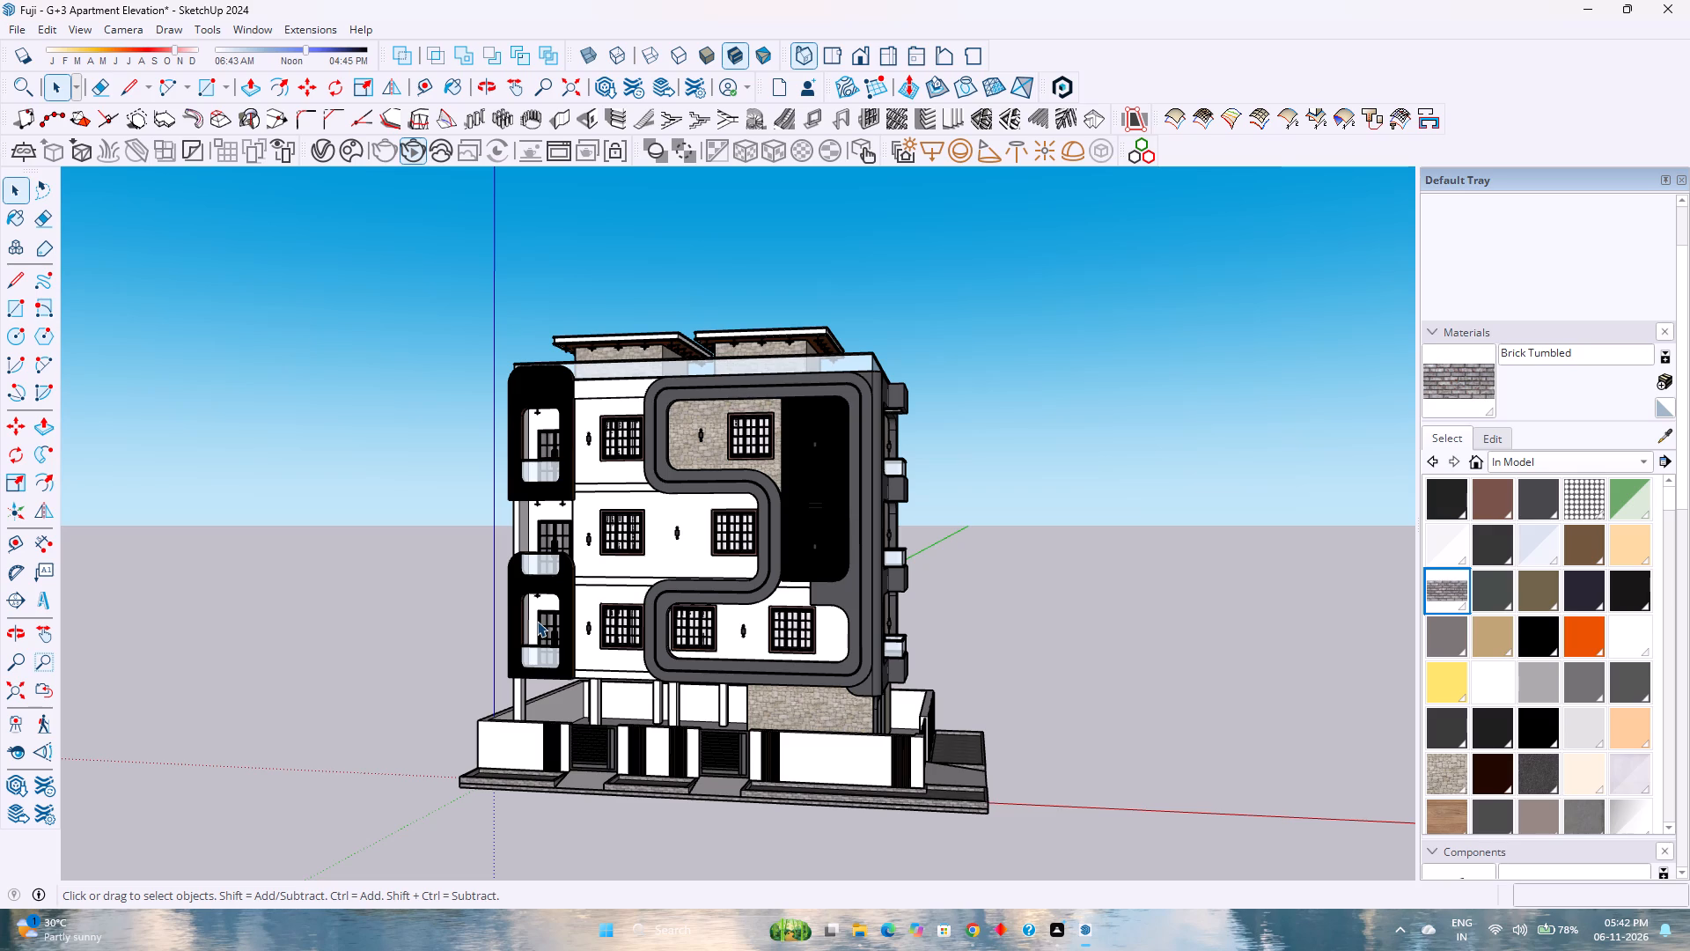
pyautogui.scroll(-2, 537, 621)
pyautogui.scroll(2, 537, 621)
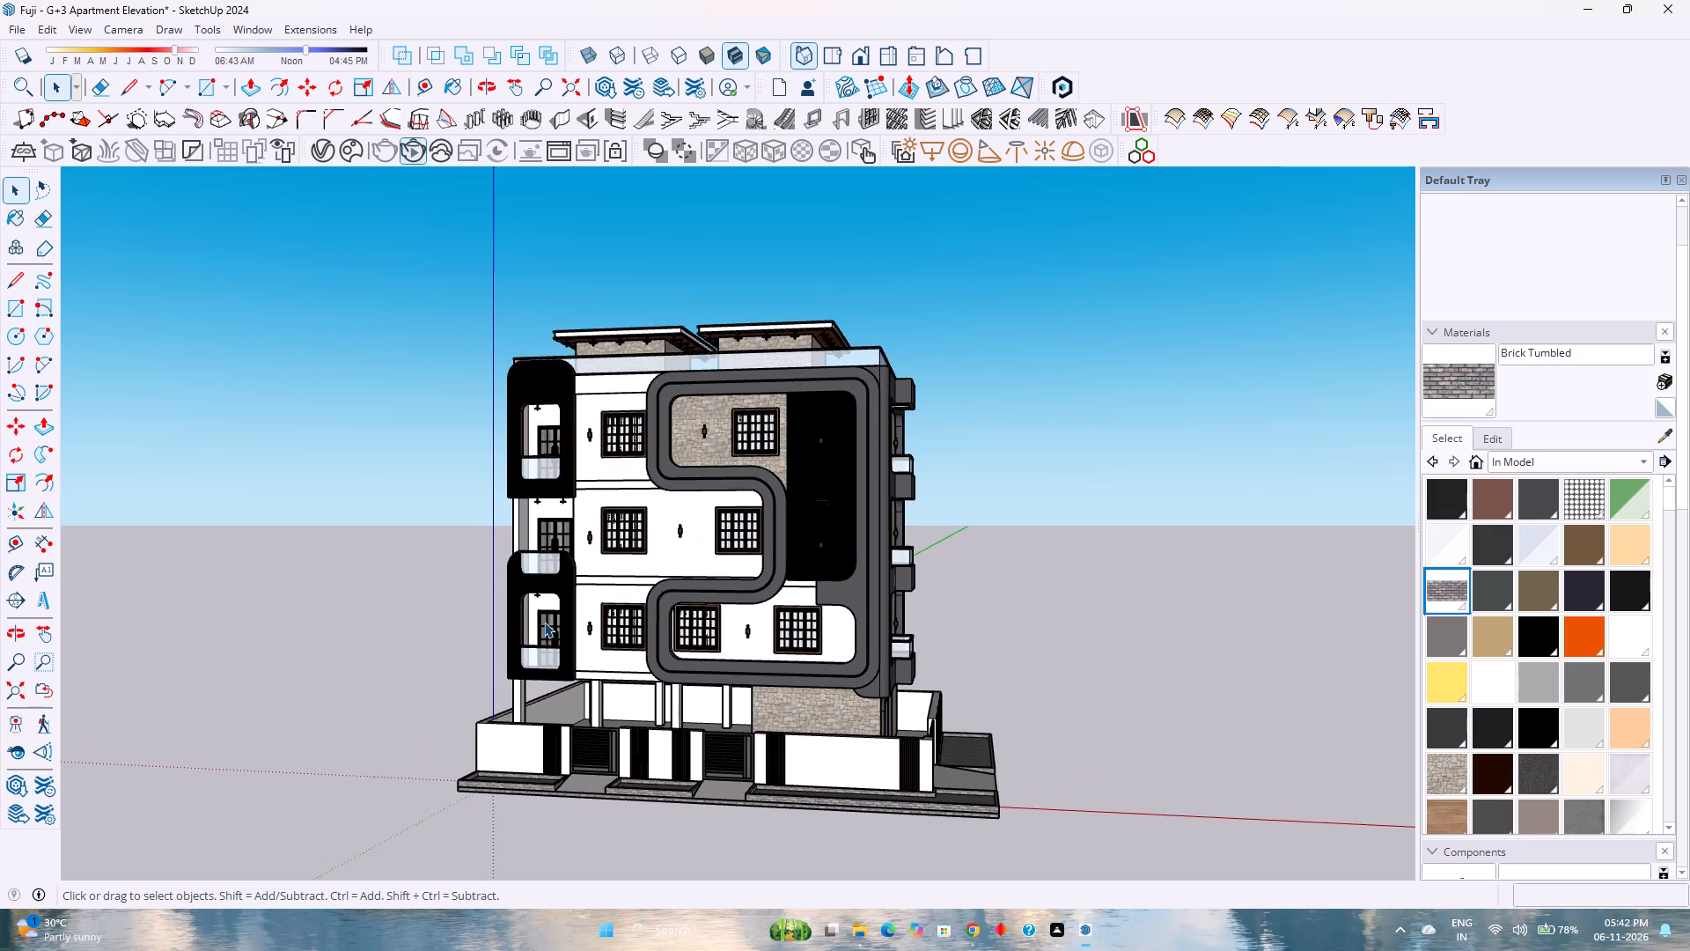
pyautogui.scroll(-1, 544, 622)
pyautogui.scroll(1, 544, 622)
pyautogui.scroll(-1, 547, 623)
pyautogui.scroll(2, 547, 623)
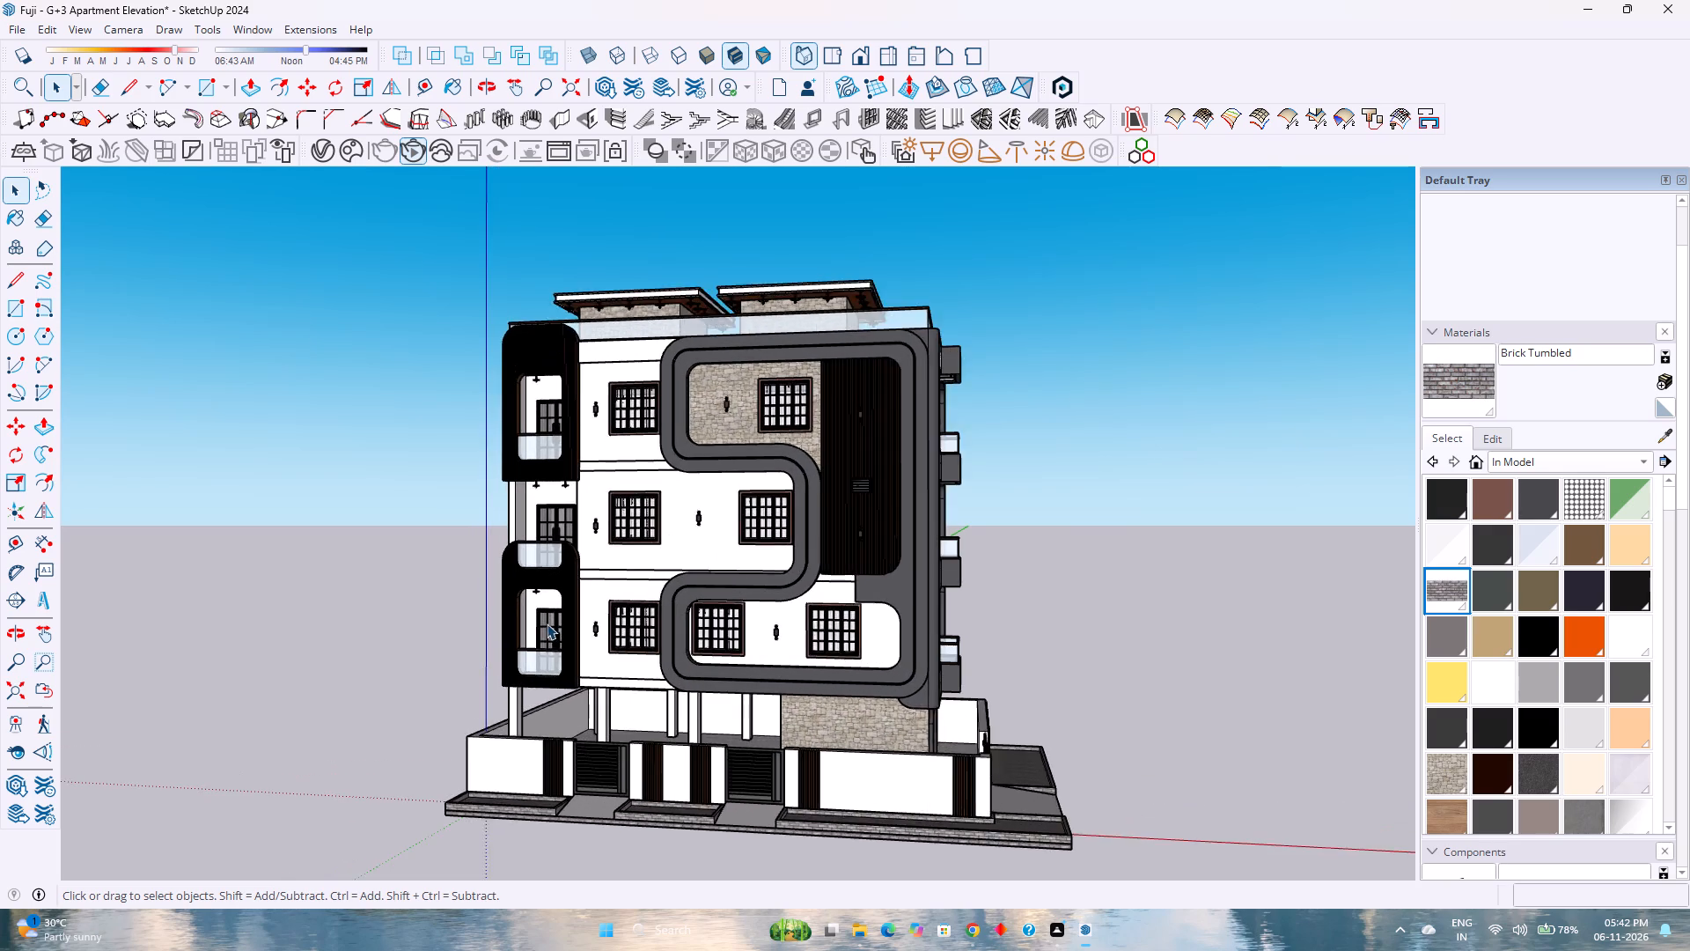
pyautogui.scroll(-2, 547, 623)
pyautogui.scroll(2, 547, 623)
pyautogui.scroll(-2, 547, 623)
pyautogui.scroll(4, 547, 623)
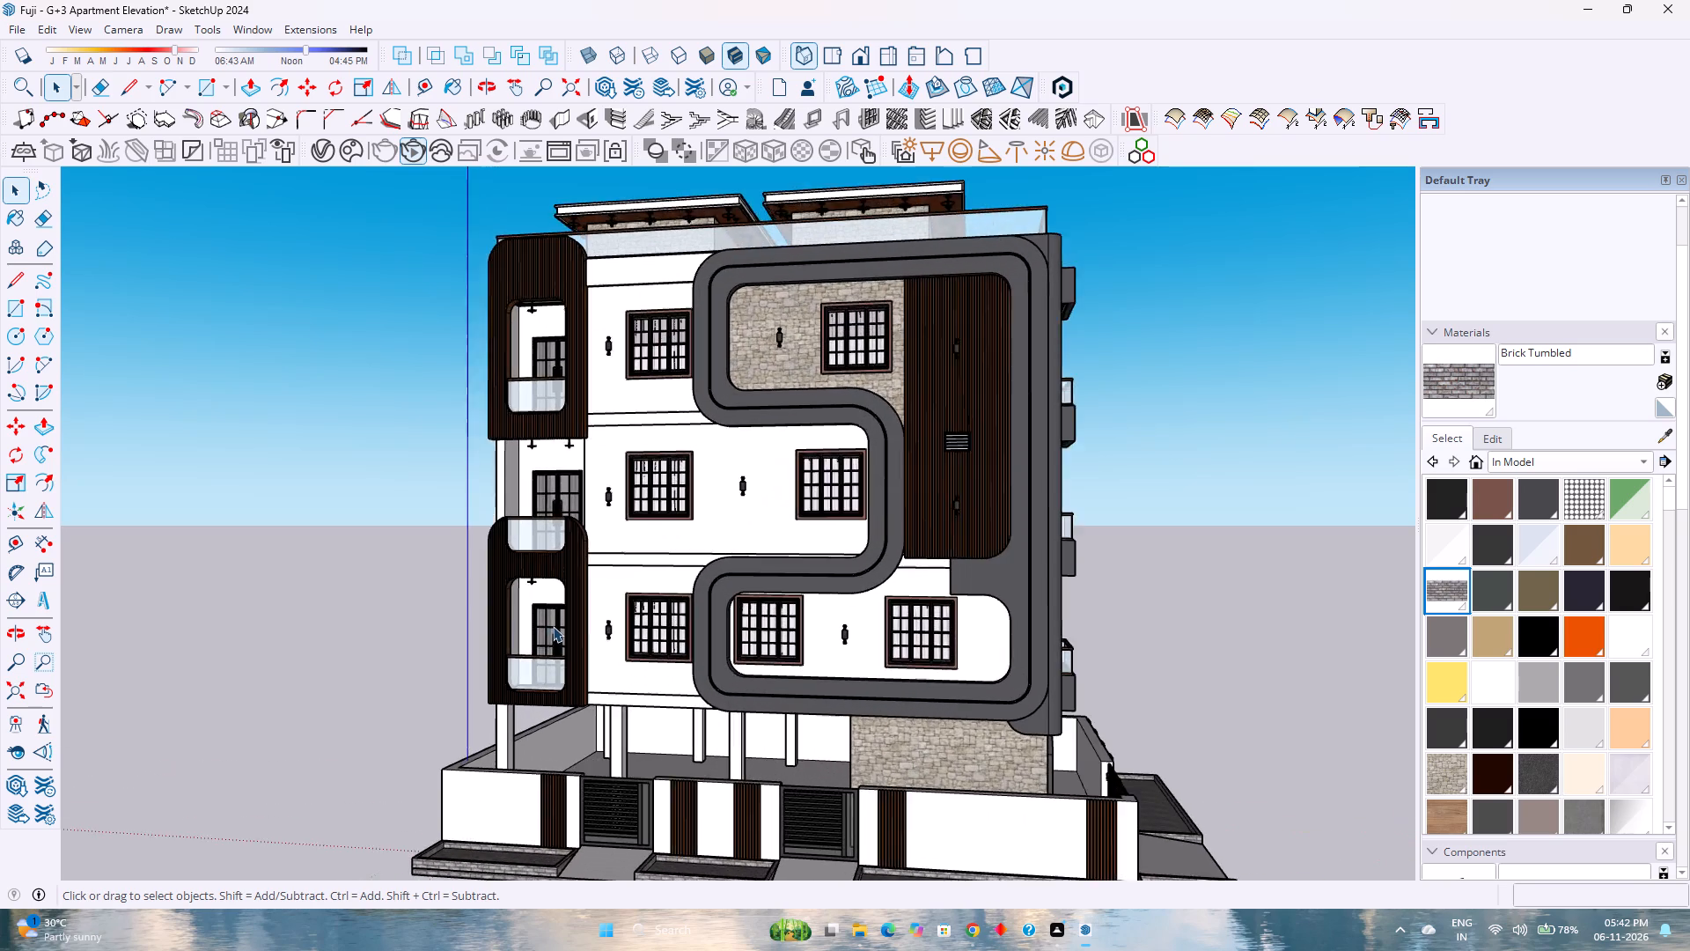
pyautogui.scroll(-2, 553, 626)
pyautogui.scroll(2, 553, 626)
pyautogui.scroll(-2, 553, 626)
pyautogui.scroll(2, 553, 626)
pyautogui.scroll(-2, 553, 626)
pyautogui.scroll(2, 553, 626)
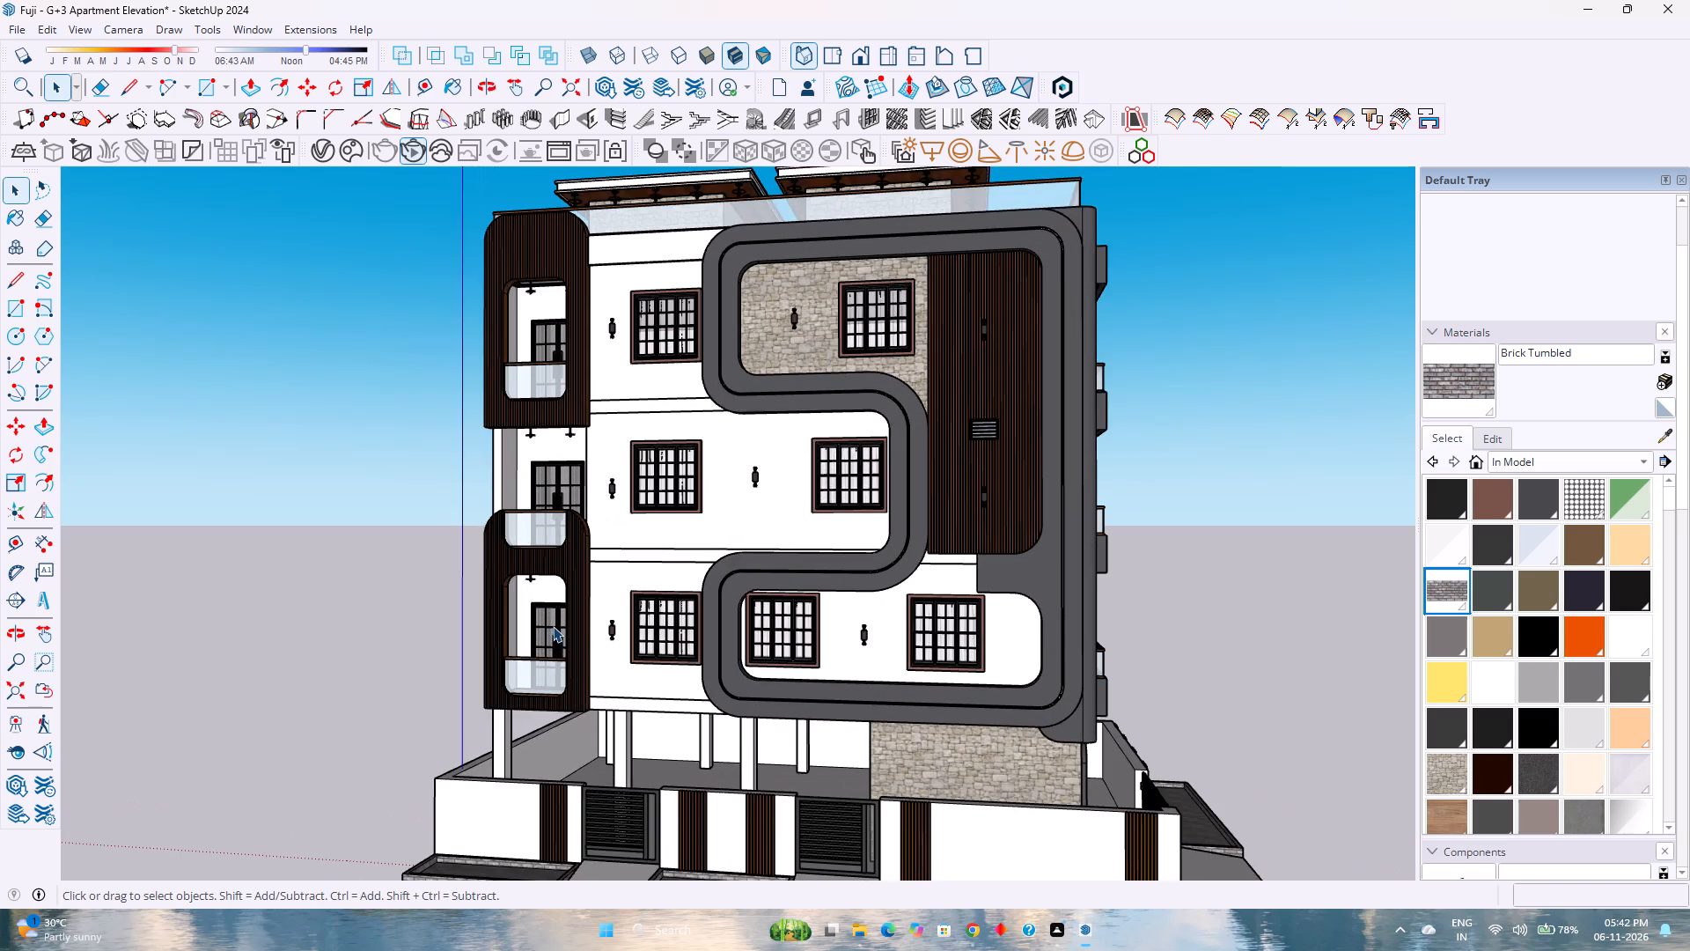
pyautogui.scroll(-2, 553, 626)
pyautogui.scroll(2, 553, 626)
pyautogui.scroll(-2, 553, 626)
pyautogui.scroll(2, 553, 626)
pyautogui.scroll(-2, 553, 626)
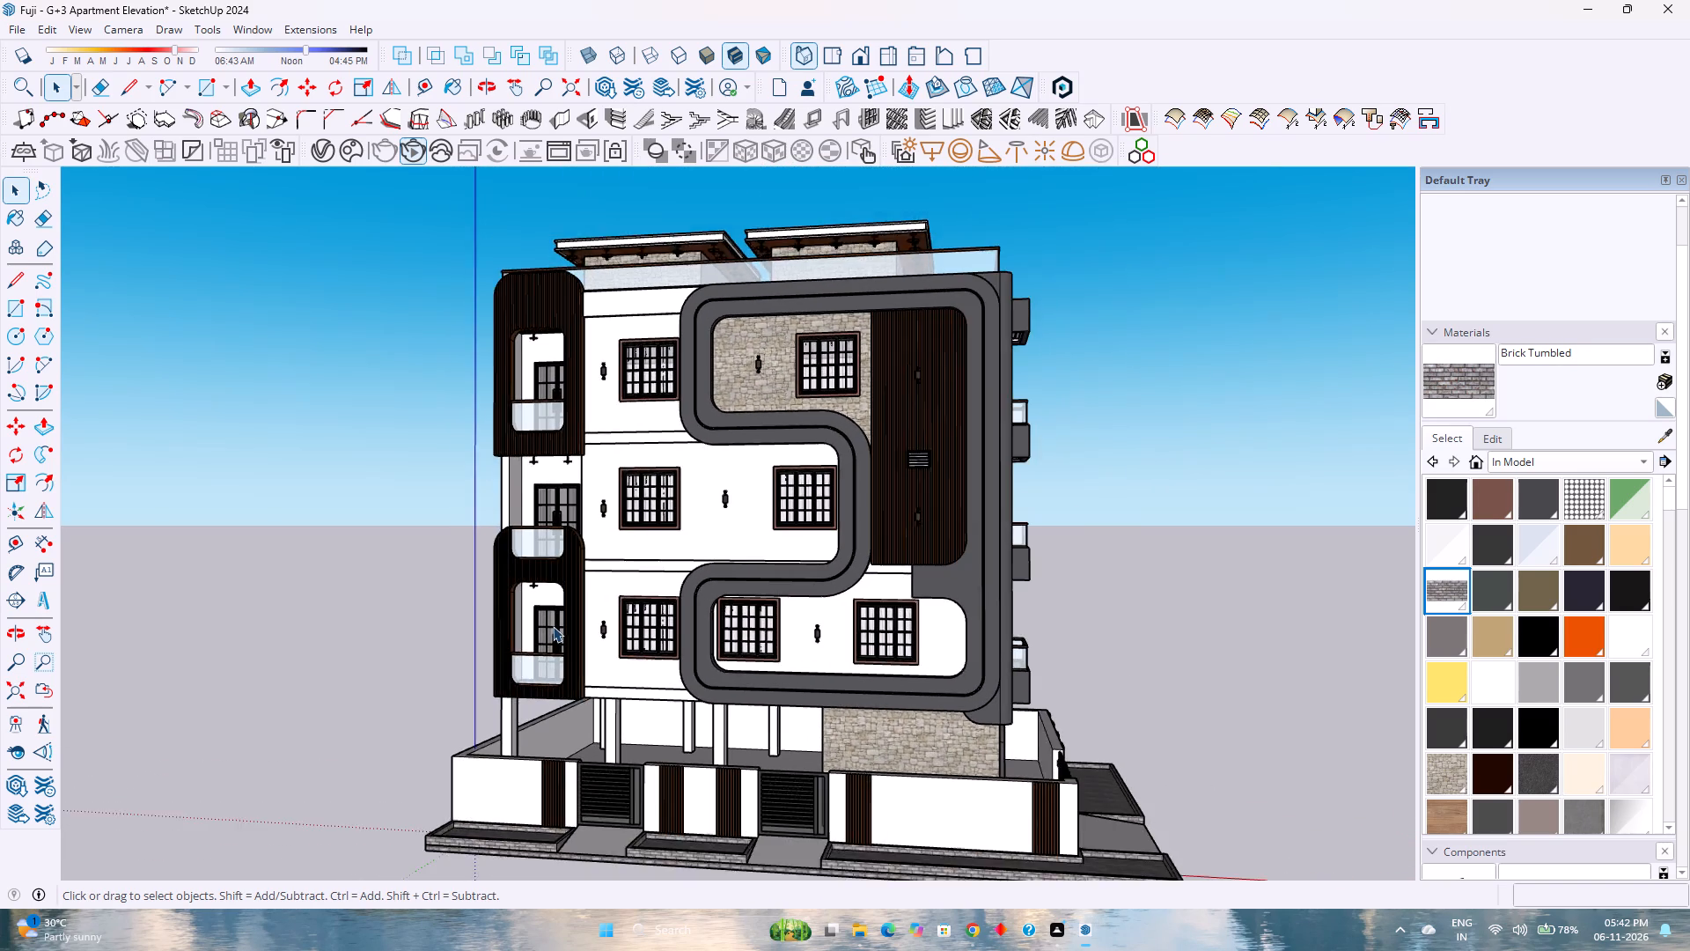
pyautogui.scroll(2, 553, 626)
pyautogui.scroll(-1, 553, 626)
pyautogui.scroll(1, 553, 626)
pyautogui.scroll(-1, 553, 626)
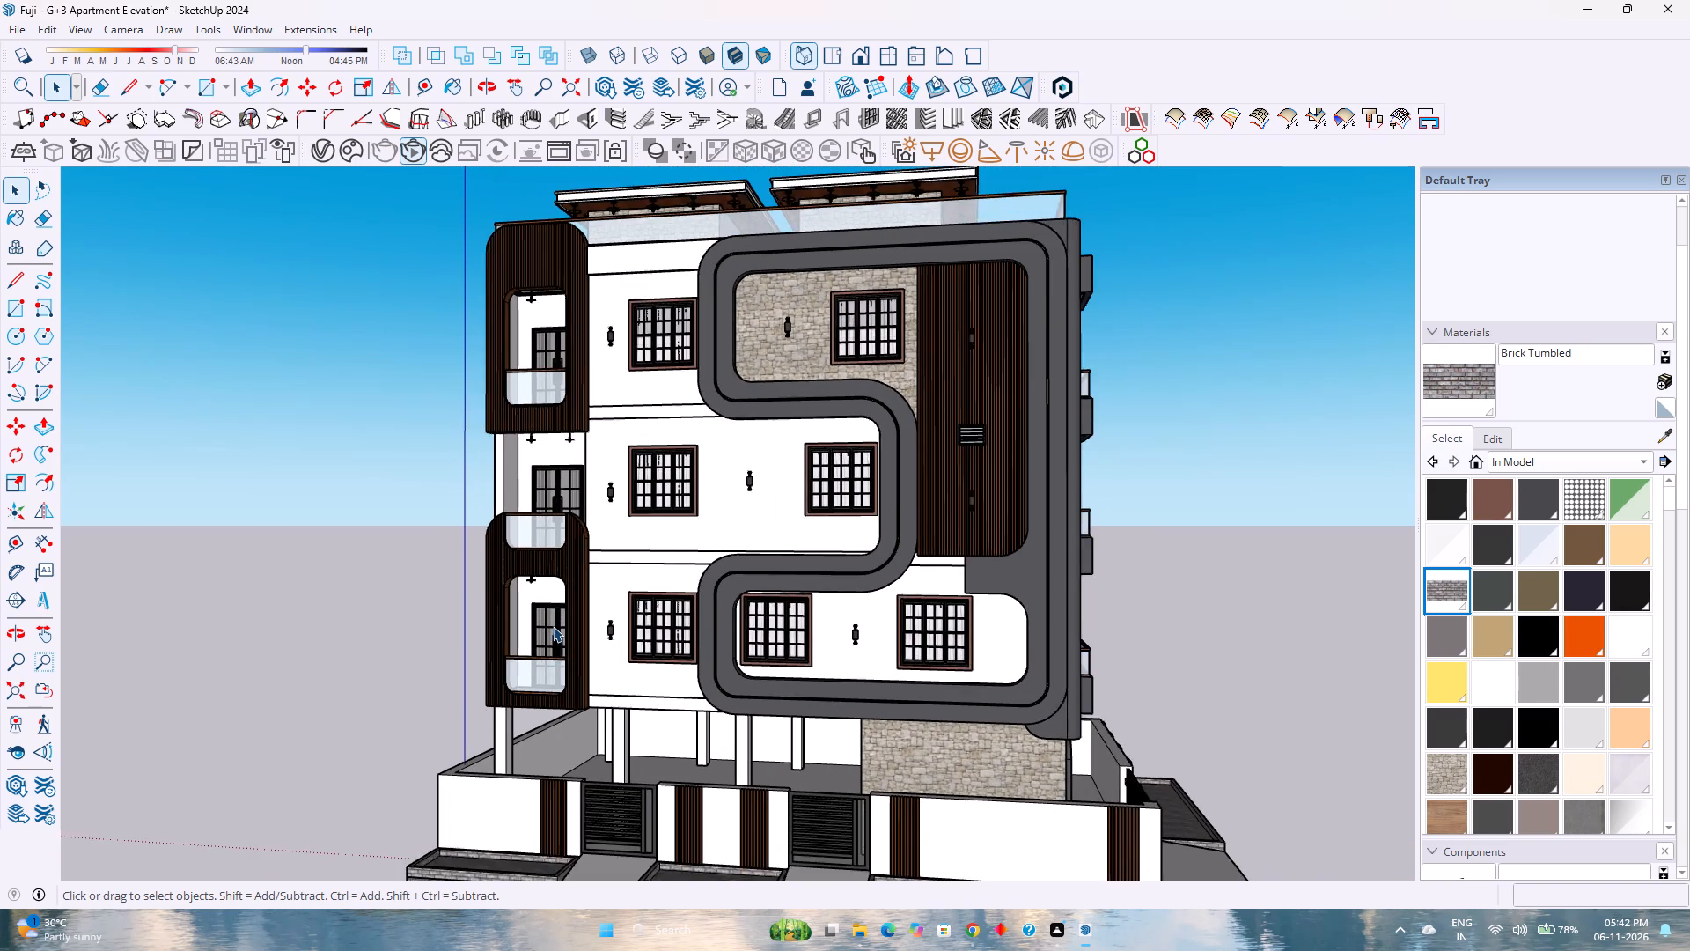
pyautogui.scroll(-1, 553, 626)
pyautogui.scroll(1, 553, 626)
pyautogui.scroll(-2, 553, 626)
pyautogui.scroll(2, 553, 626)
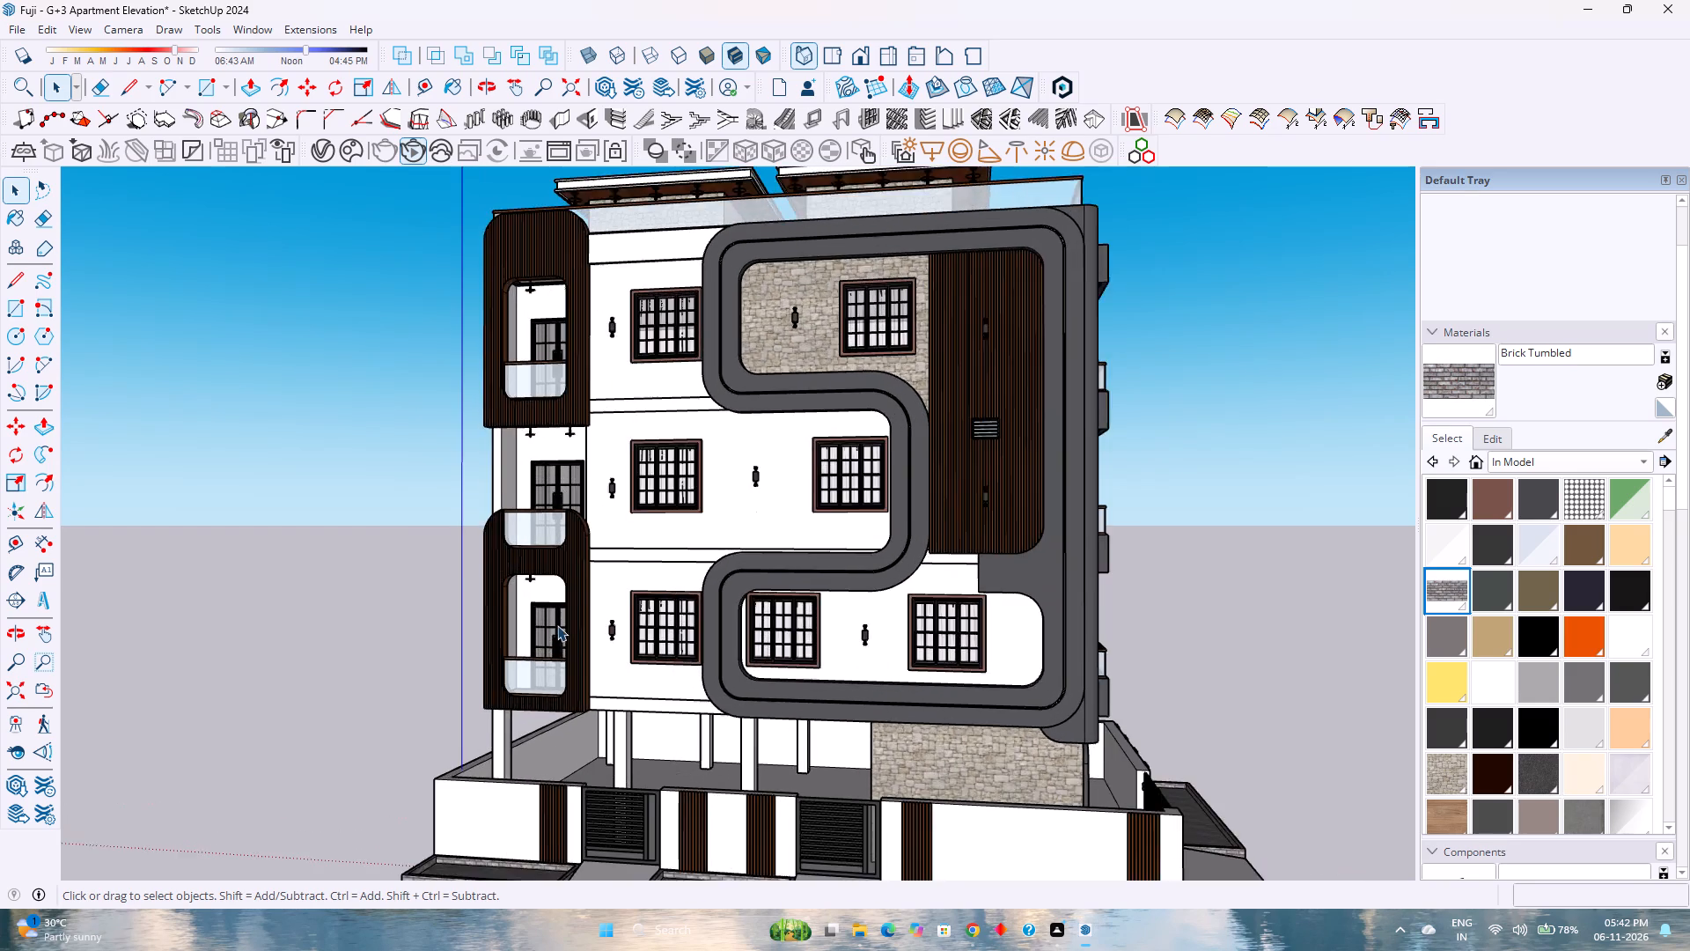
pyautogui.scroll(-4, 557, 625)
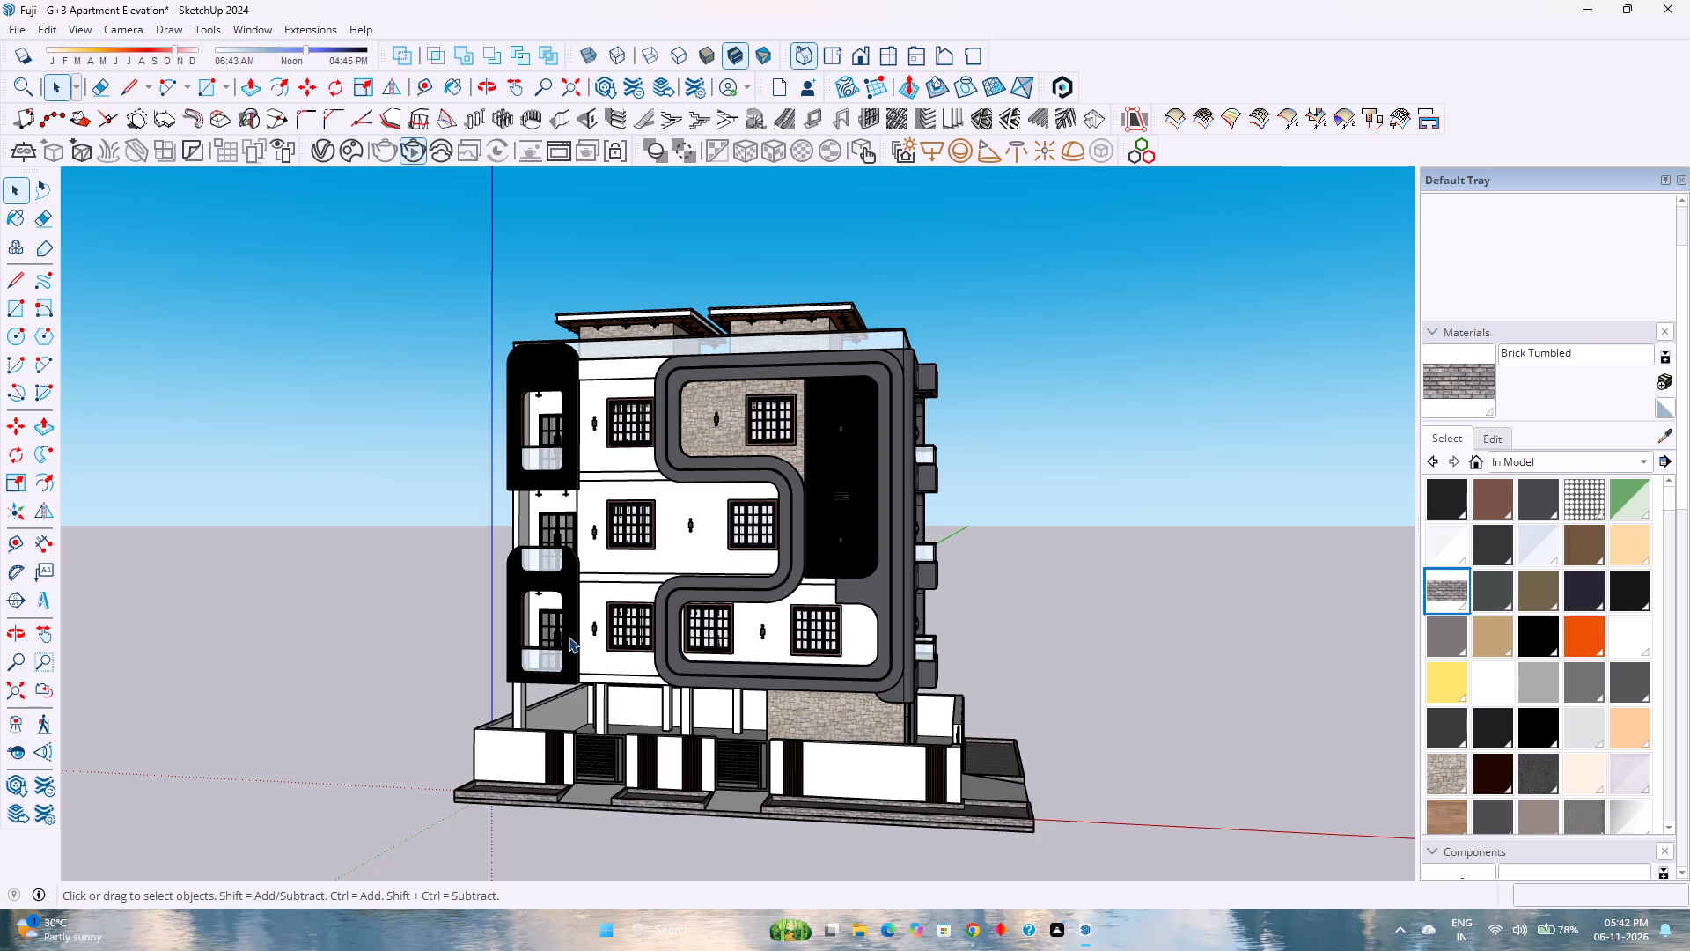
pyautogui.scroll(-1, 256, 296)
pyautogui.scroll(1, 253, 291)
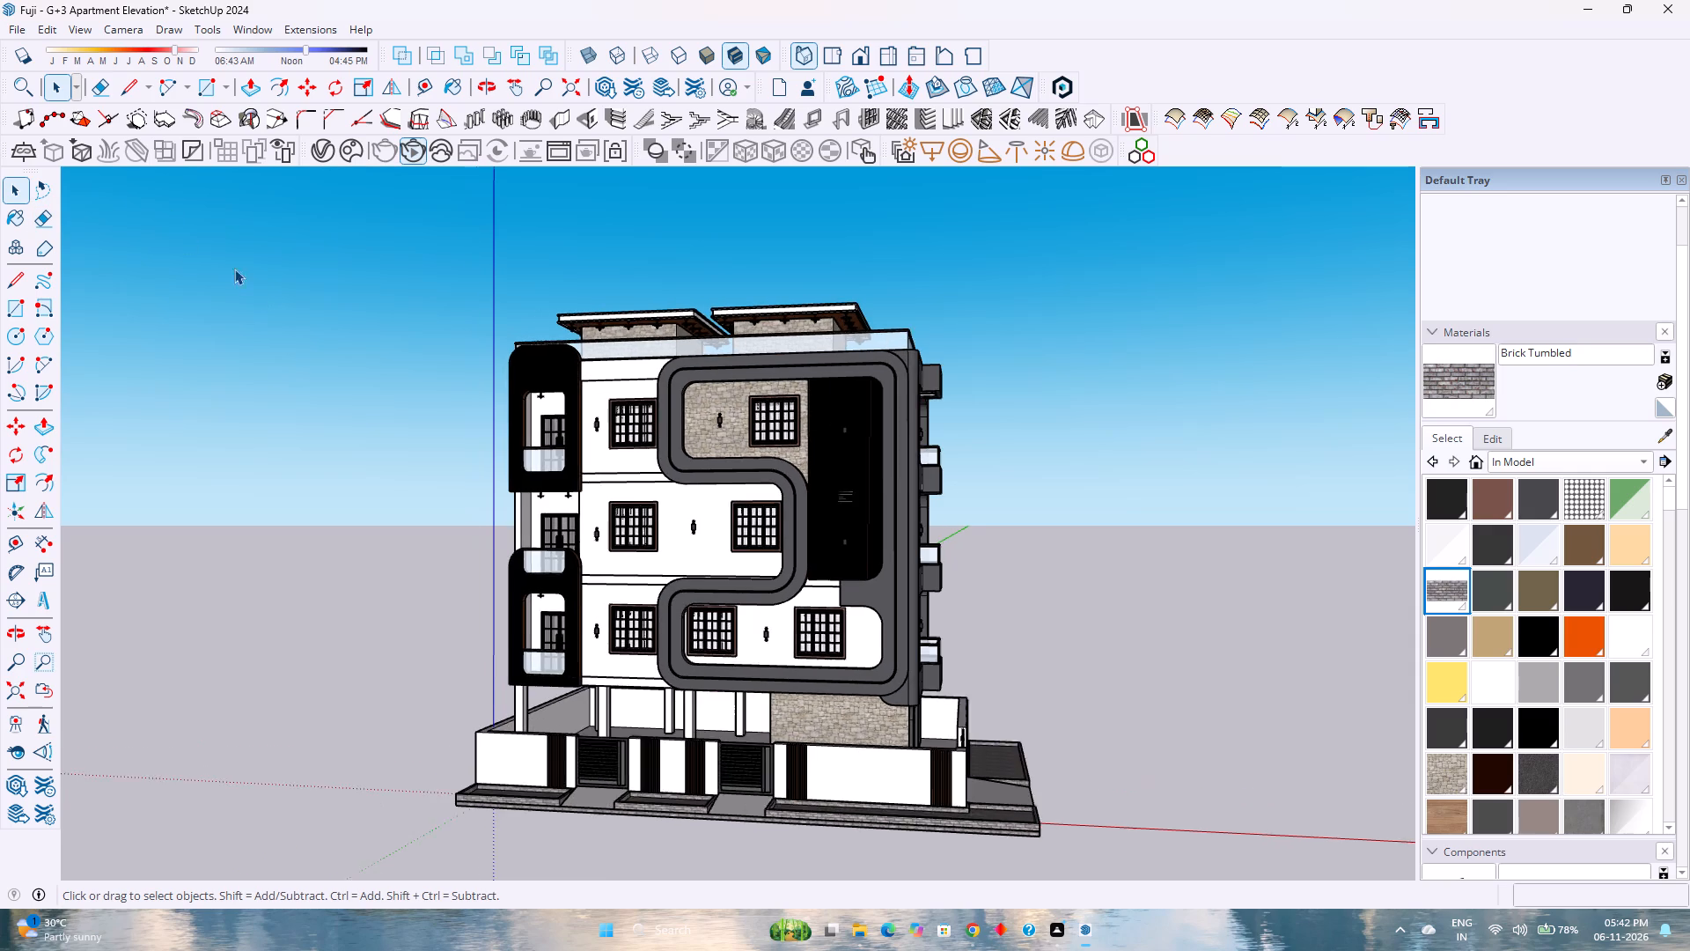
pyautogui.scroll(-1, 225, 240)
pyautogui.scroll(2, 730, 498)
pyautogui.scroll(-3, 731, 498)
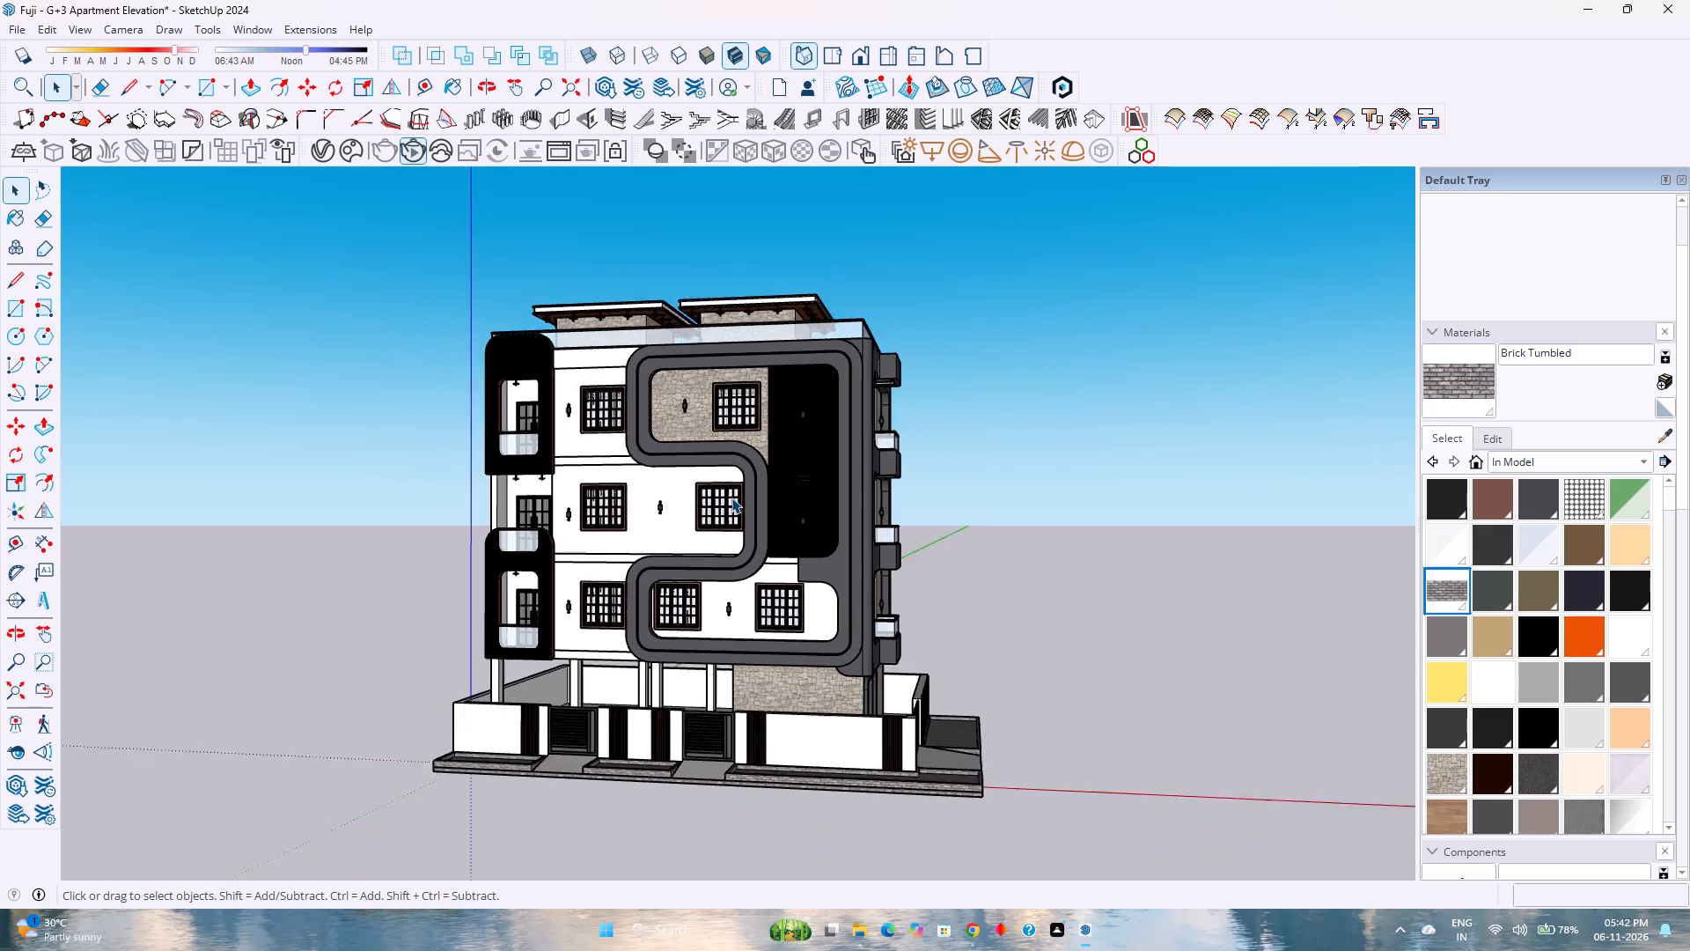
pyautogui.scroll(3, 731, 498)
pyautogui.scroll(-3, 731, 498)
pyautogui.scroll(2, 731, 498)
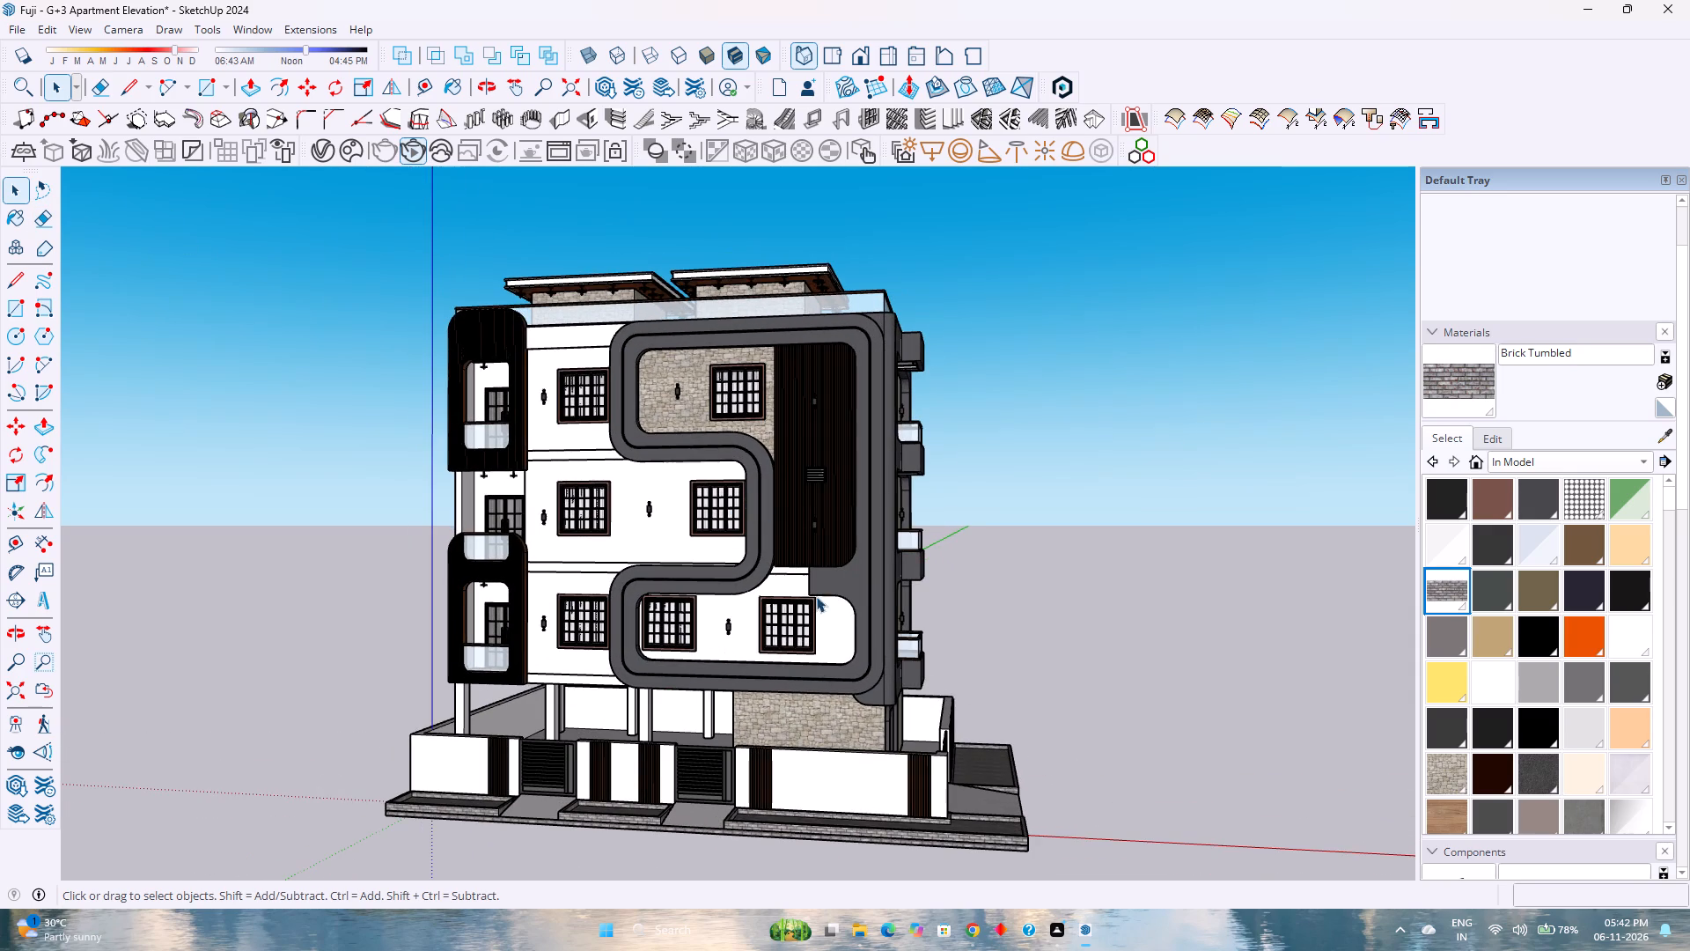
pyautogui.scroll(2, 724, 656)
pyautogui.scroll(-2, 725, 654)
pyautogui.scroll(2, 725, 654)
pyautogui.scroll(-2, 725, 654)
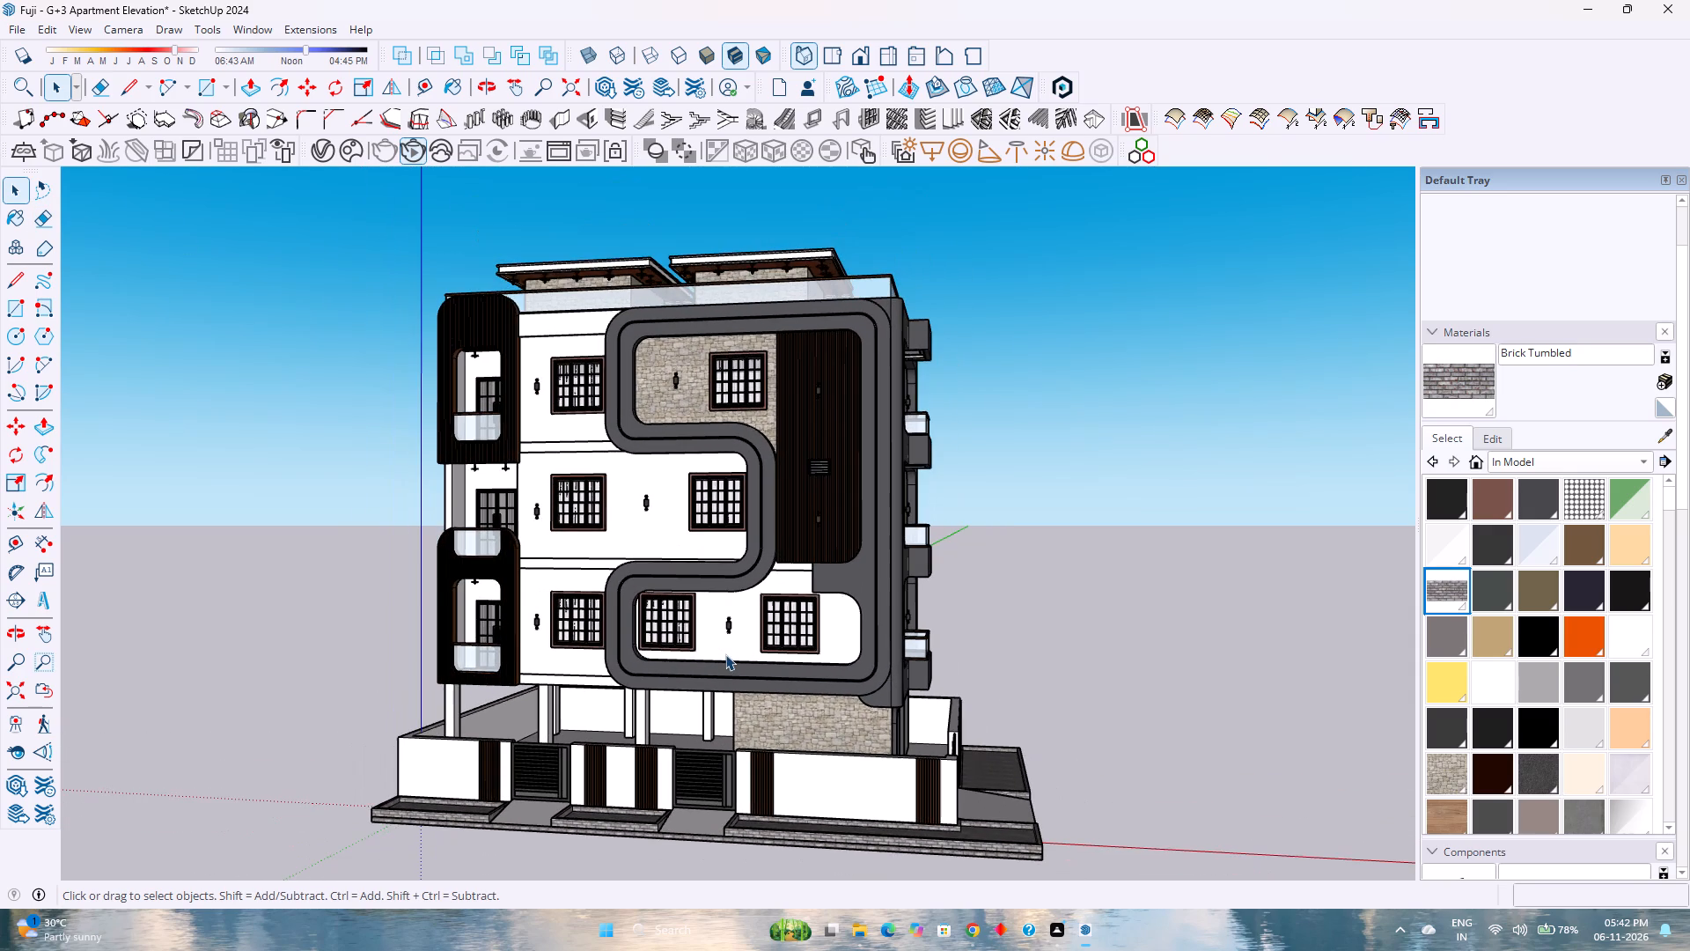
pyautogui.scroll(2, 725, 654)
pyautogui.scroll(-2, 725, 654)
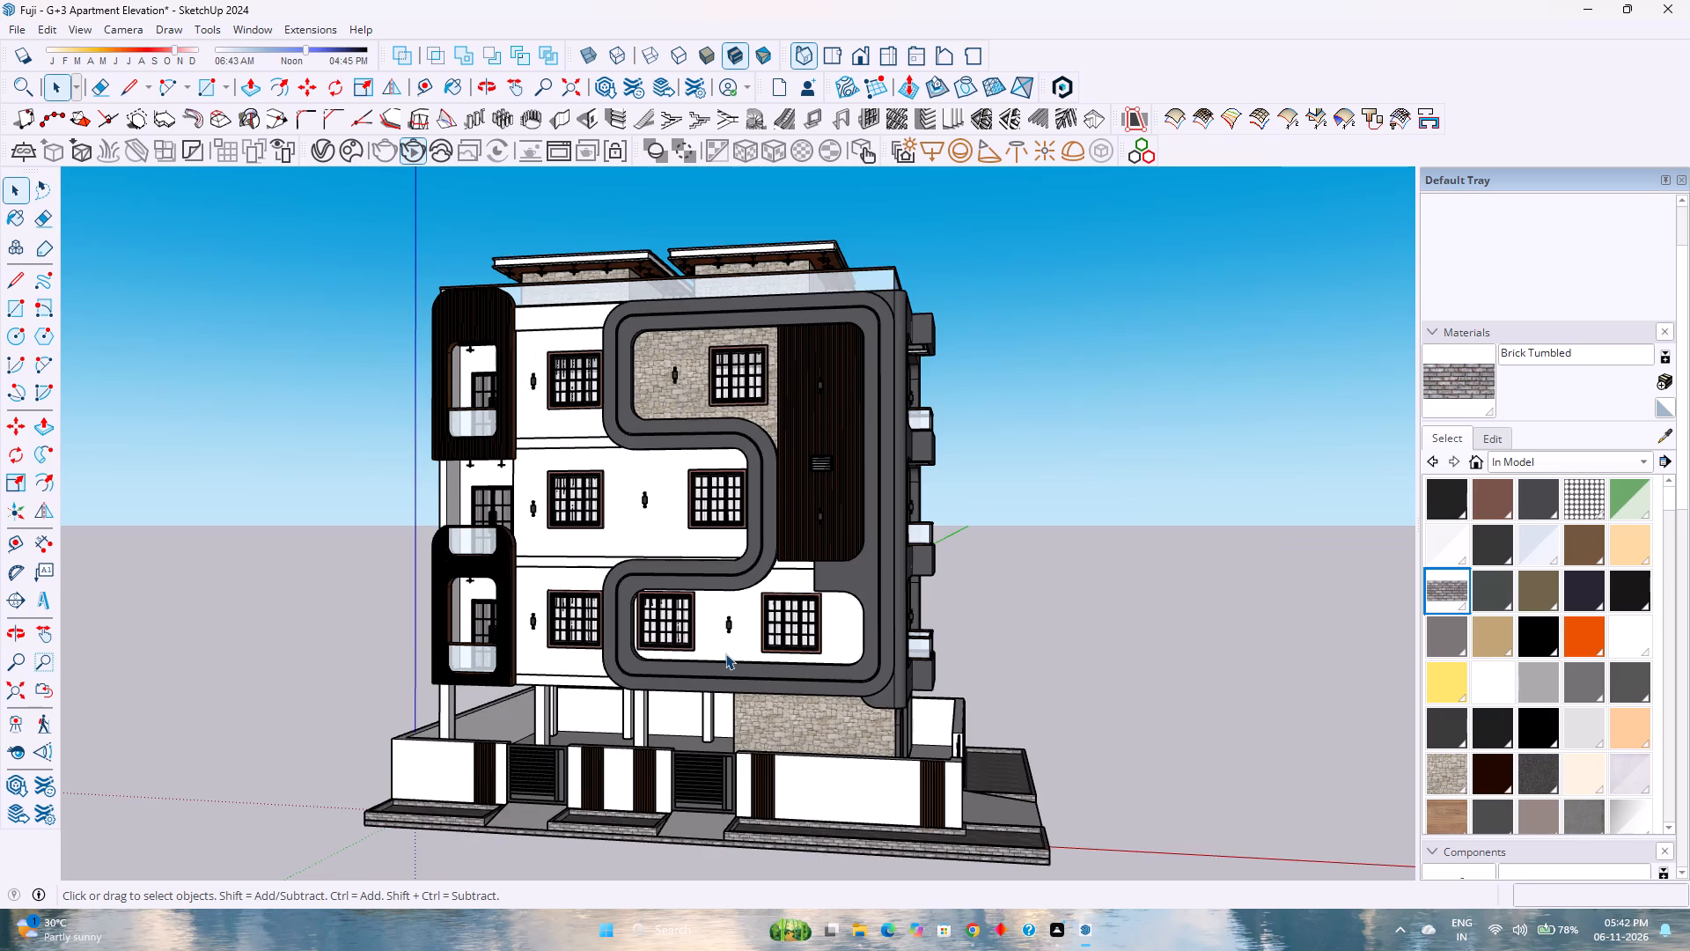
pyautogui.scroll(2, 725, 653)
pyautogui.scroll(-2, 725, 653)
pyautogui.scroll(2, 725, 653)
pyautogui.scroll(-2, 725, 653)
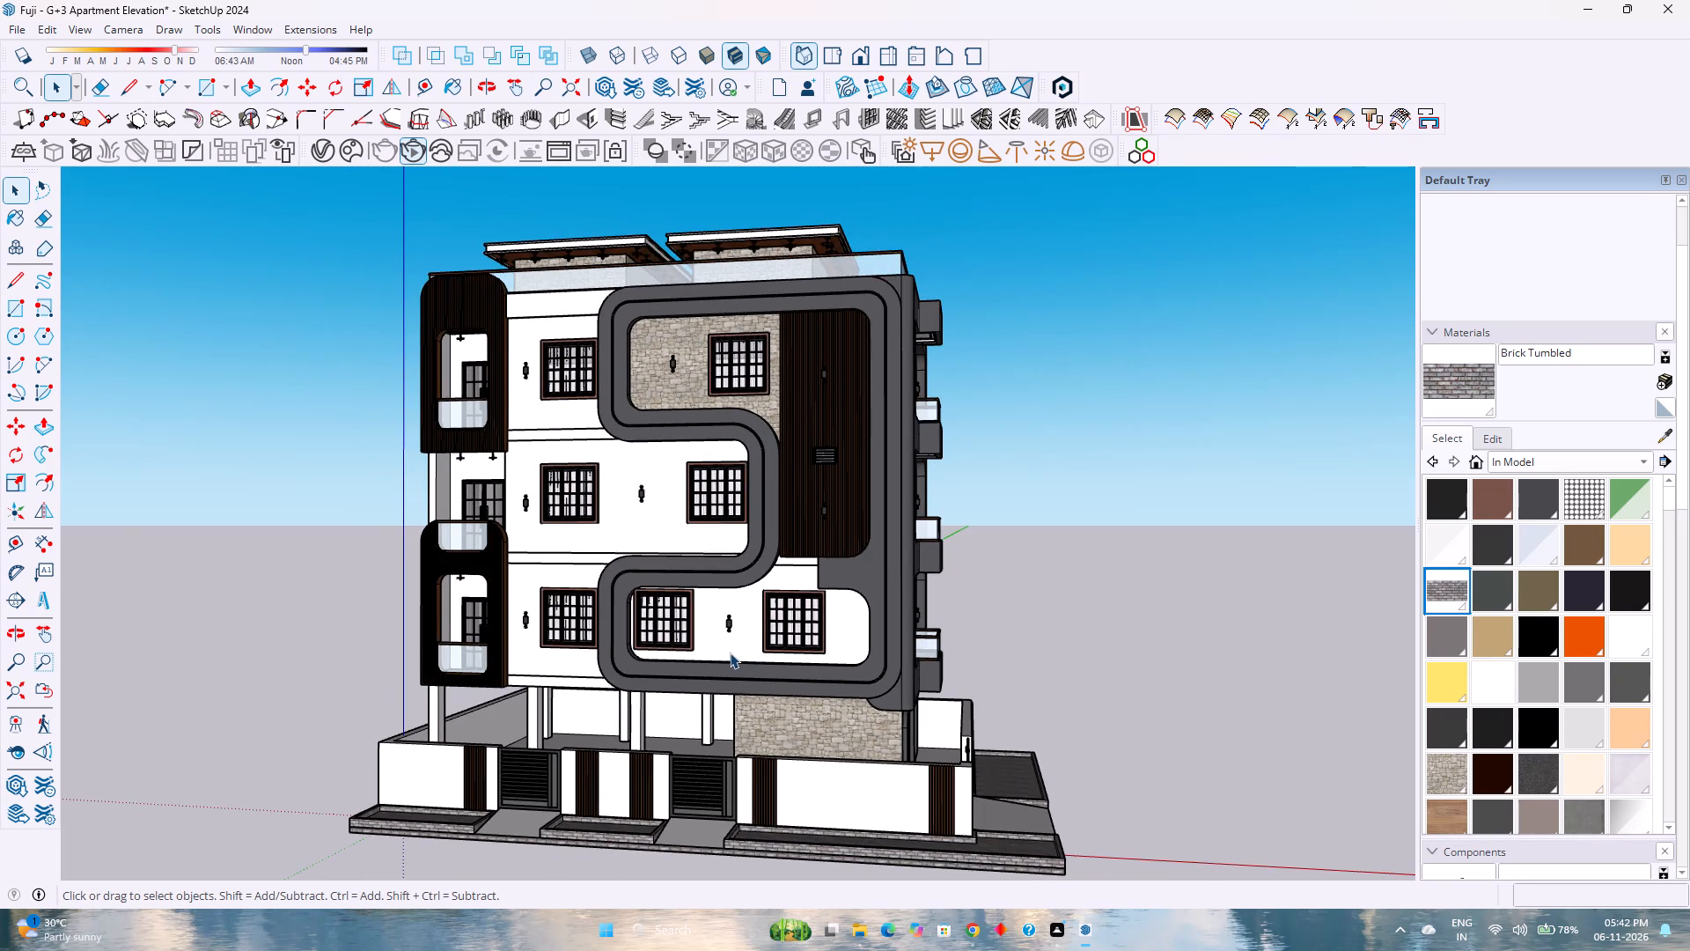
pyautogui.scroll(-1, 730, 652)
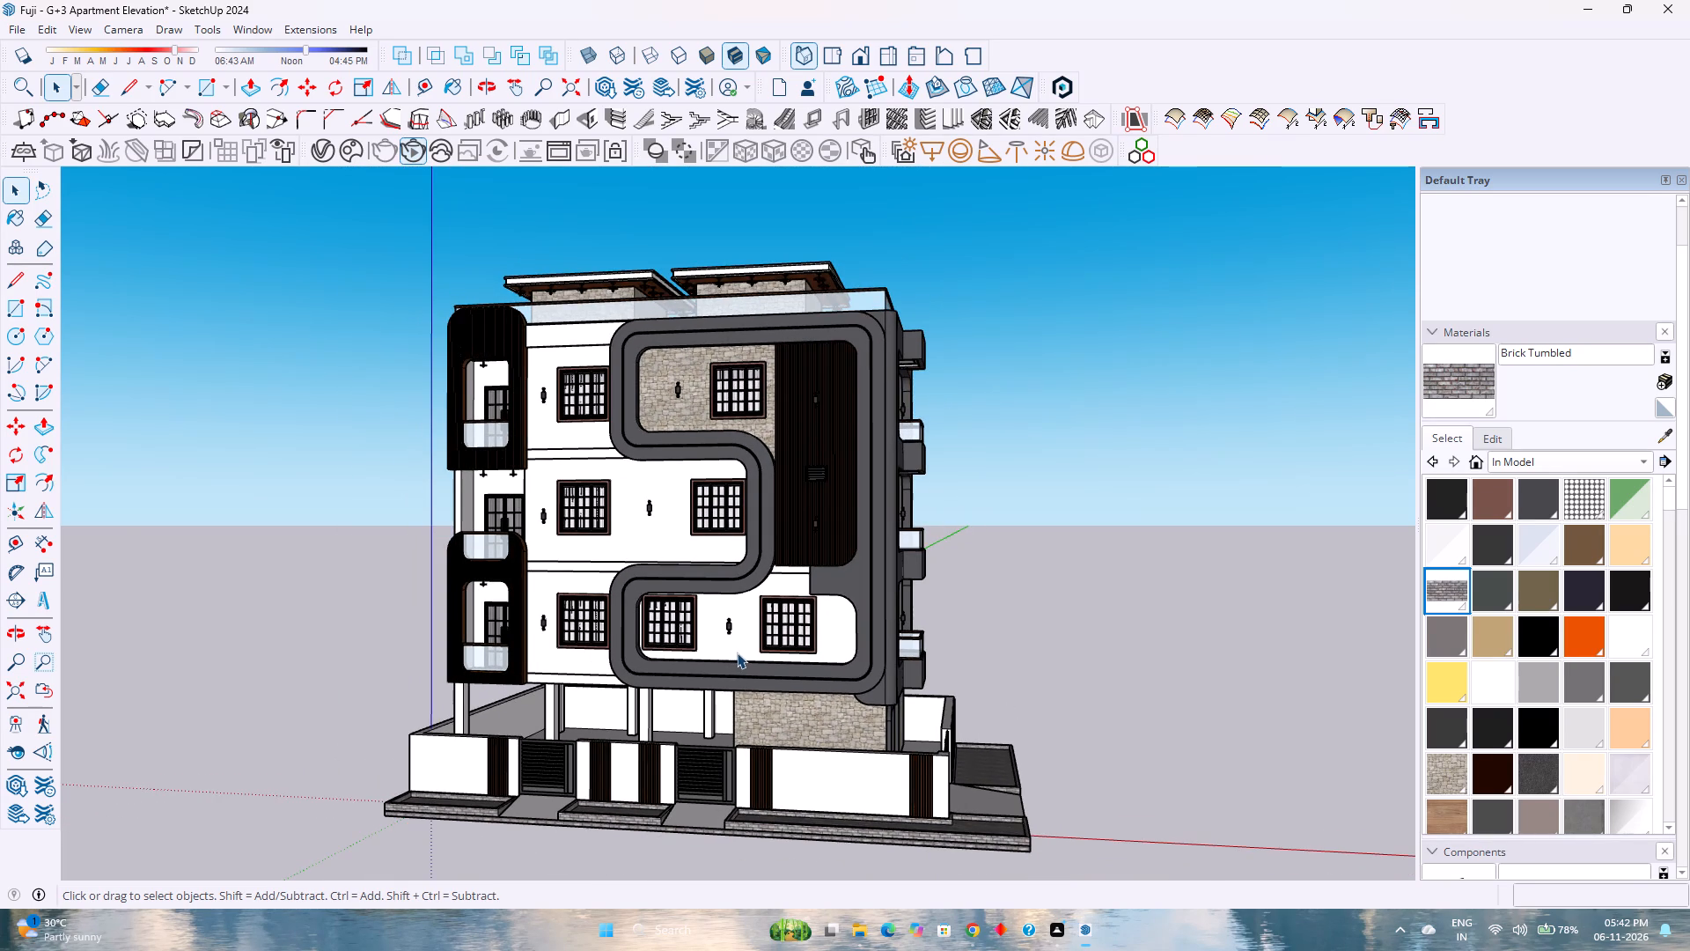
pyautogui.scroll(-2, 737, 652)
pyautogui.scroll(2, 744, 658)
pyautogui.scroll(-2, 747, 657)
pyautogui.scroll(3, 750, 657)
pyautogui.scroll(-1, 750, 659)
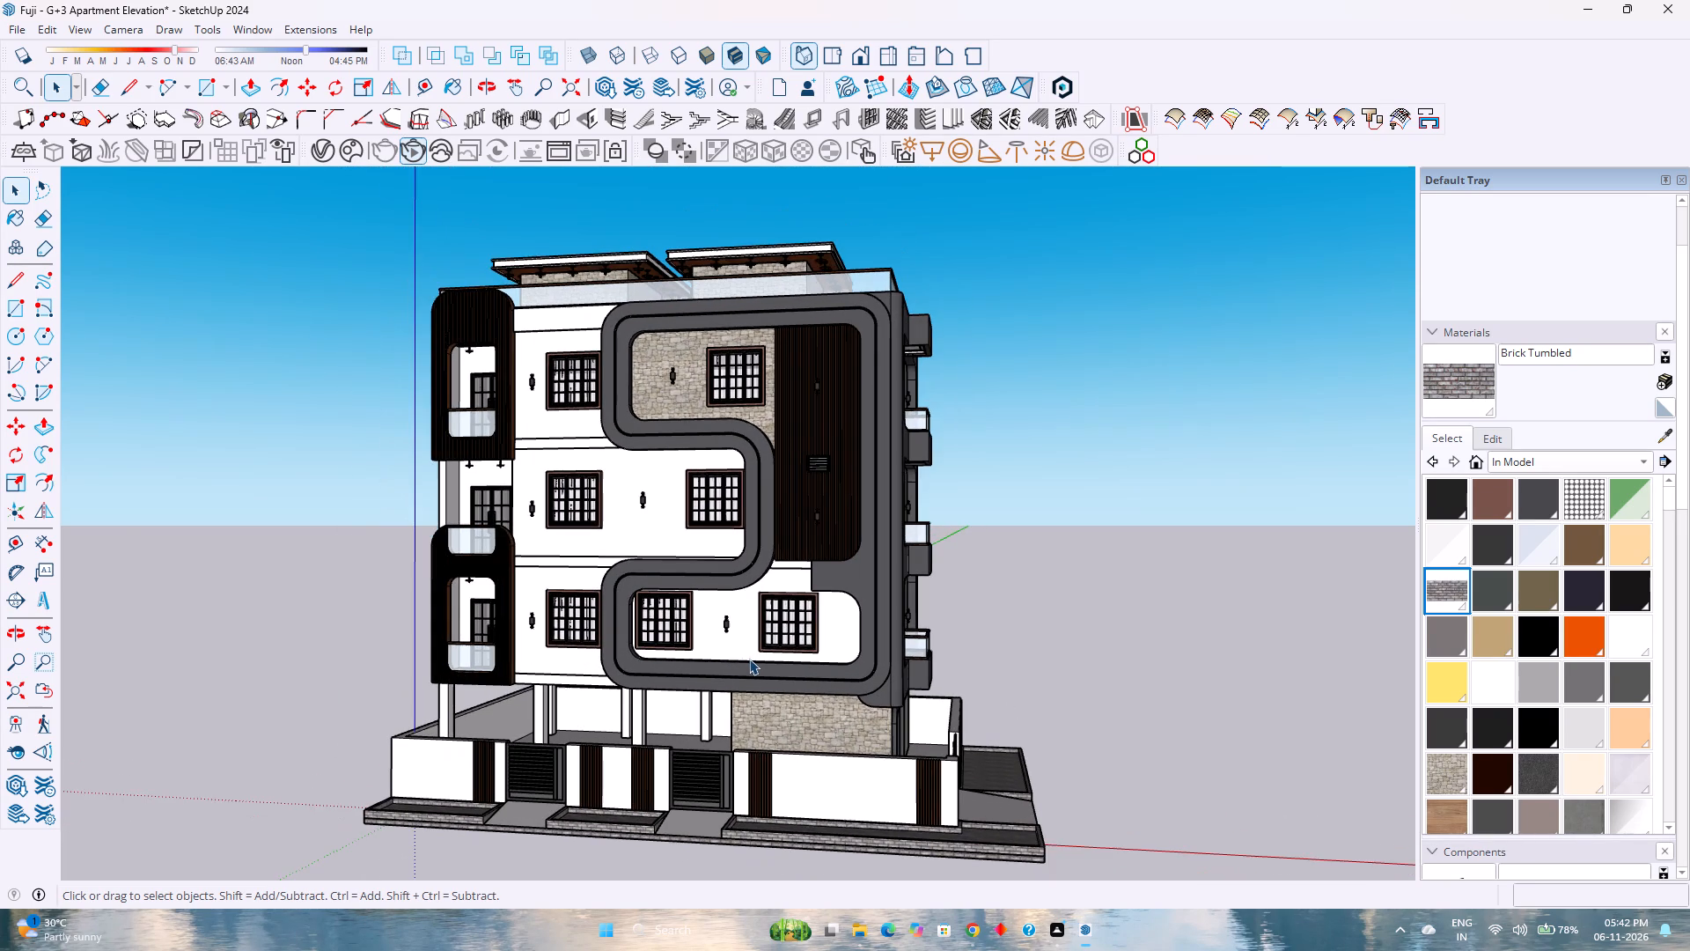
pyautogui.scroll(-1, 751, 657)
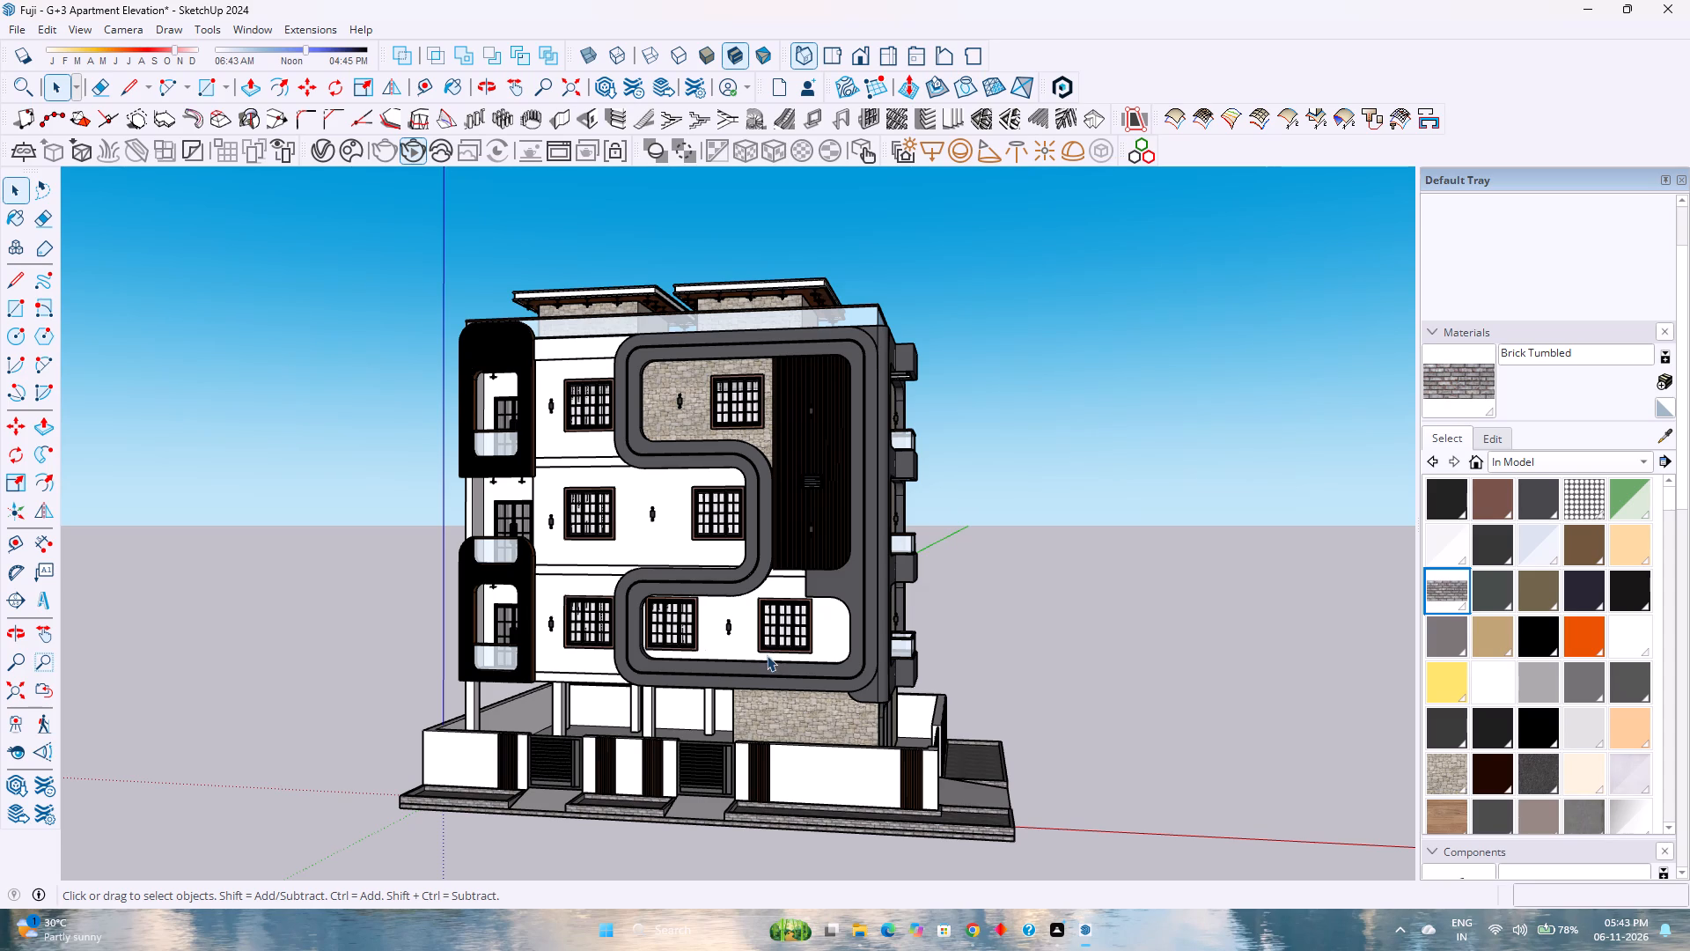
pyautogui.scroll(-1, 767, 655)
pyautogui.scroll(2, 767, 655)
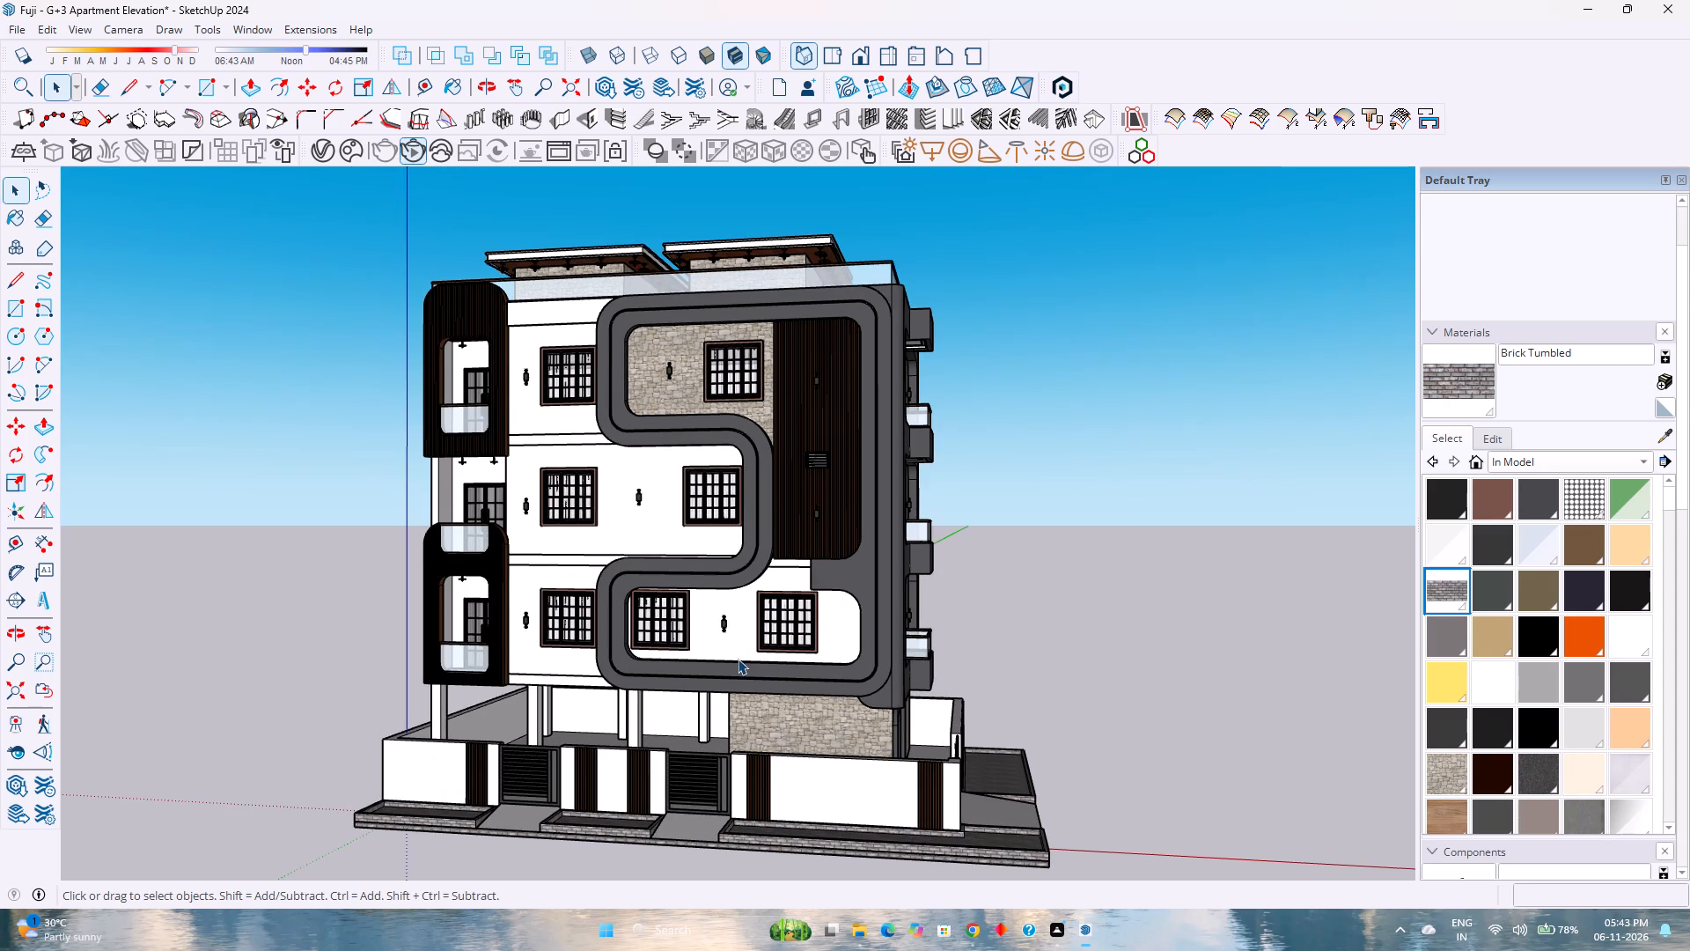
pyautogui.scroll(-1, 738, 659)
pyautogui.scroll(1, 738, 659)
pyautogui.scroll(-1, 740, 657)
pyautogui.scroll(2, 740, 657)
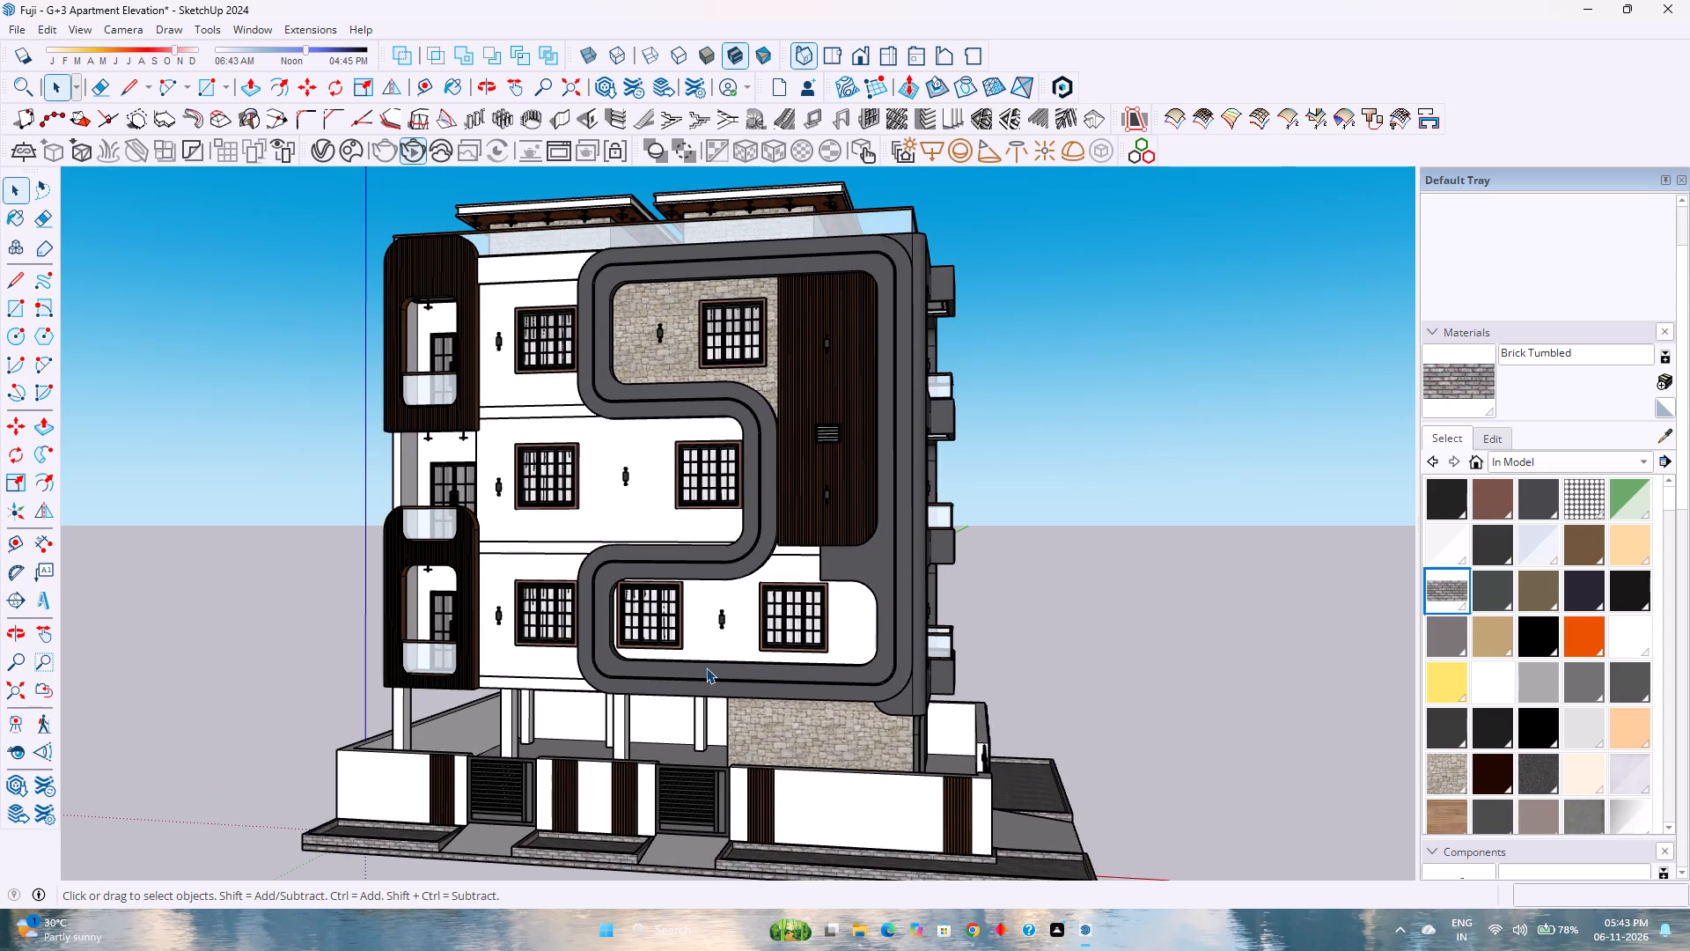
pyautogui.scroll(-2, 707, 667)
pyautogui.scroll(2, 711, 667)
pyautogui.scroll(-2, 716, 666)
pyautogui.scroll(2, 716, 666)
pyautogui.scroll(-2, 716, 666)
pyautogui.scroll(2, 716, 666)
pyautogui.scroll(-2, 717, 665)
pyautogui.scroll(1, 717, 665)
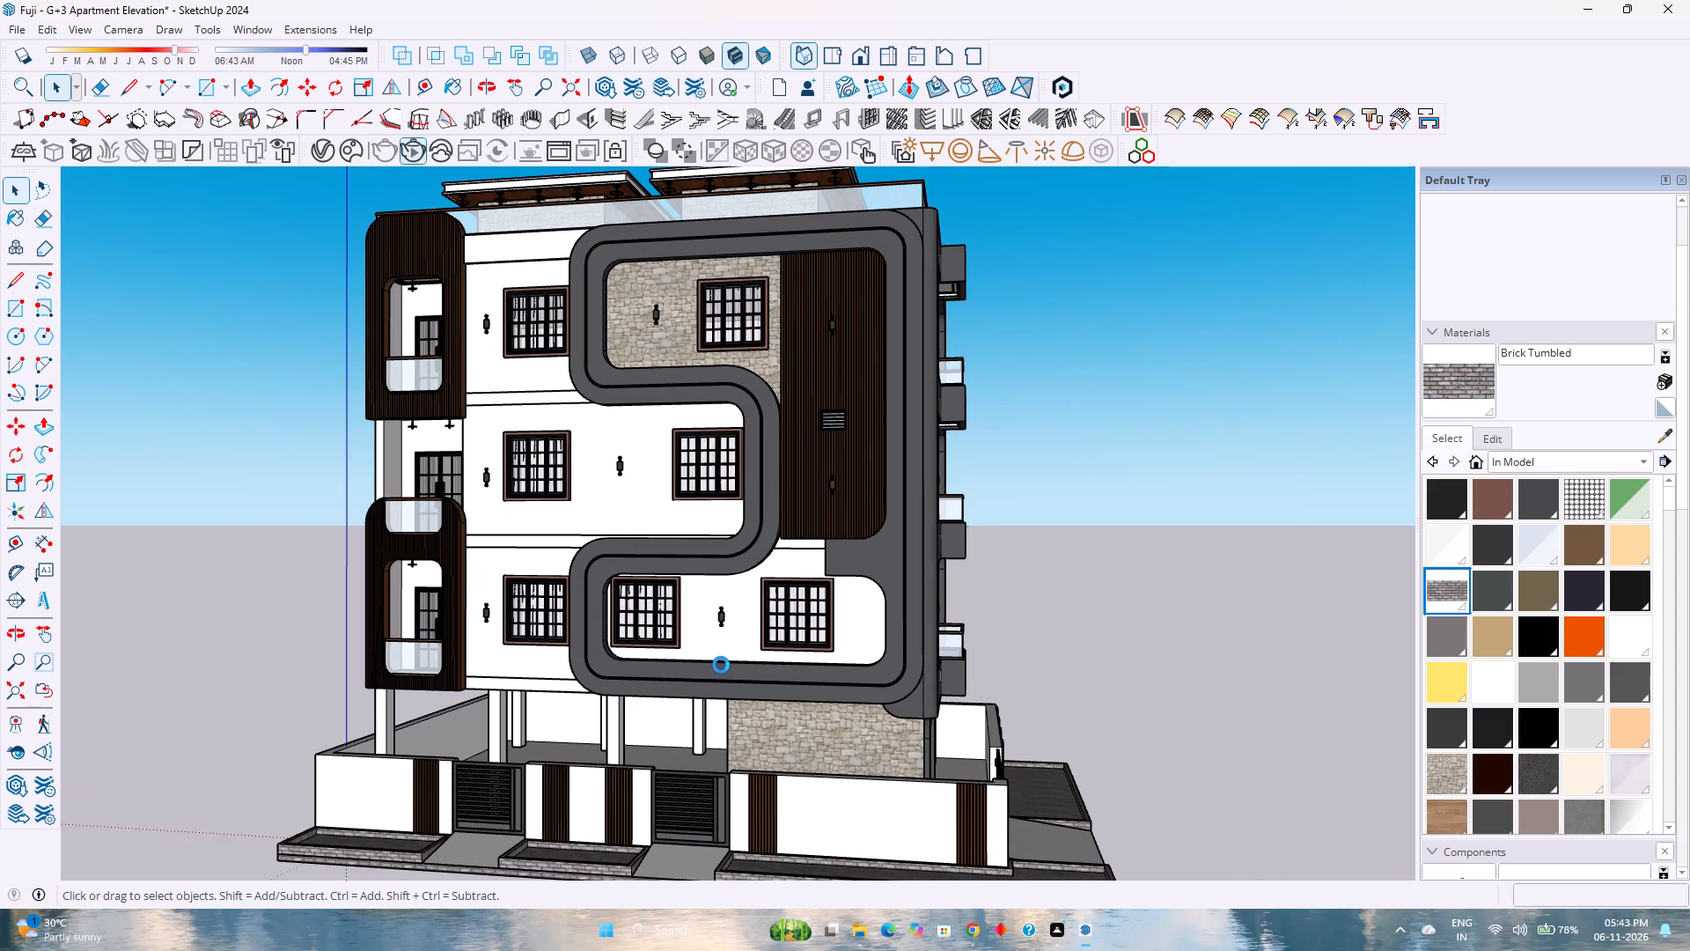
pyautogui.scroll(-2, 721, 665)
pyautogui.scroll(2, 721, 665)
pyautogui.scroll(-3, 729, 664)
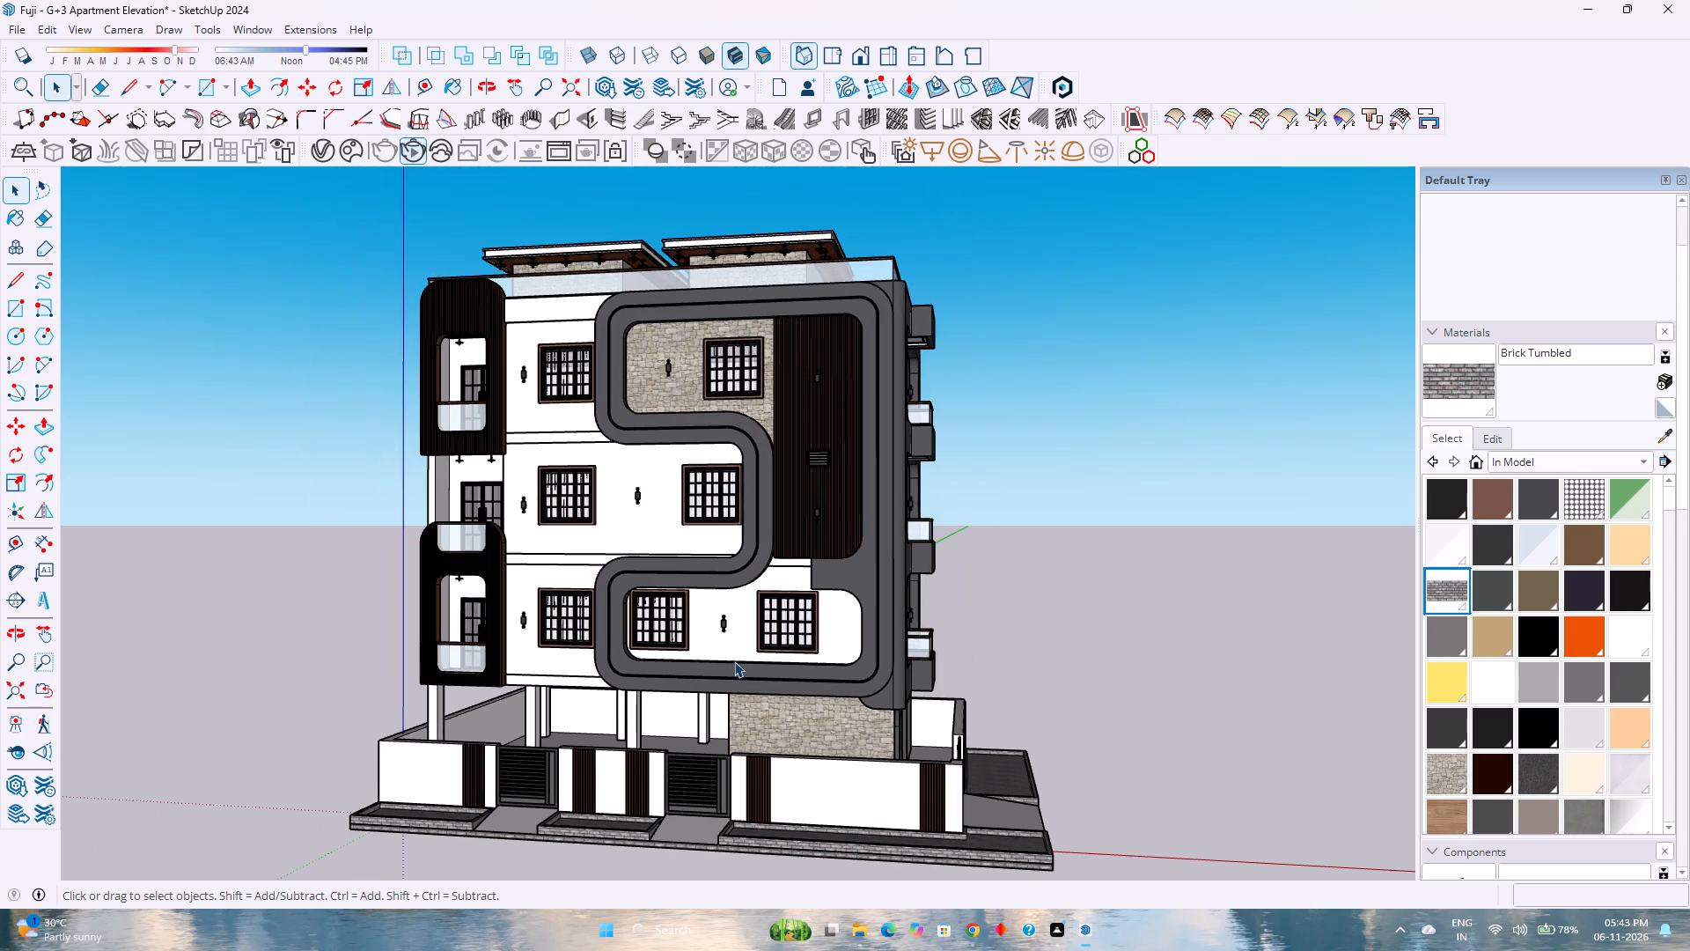
# Examine the apartment building from its front corner, viewing the front facade together with the balcony side and compound wall.
pyautogui.scroll(-2, 734, 661)
pyautogui.middleClick(694, 643)
pyautogui.moveTo(669, 633); pyautogui.dragTo(629, 620, button='middle')
pyautogui.middleClick(629, 620)
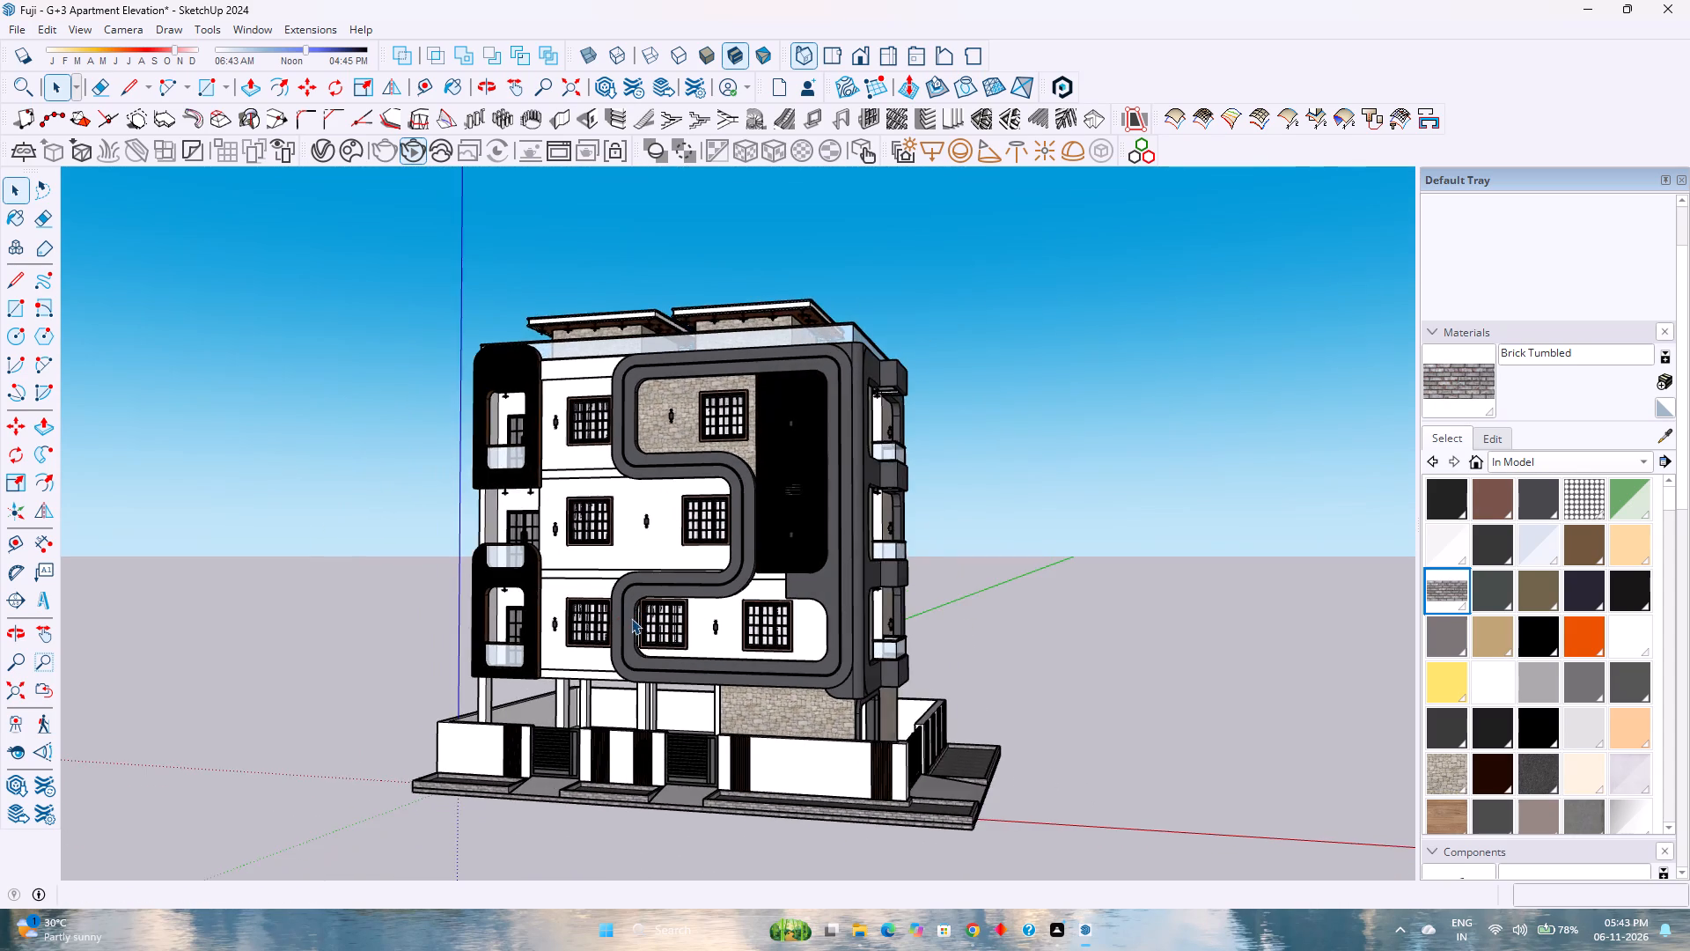
pyautogui.scroll(-3, 631, 617)
pyautogui.scroll(3, 664, 626)
pyautogui.middleClick(698, 616)
pyautogui.moveTo(694, 613); pyautogui.dragTo(683, 608, button='middle')
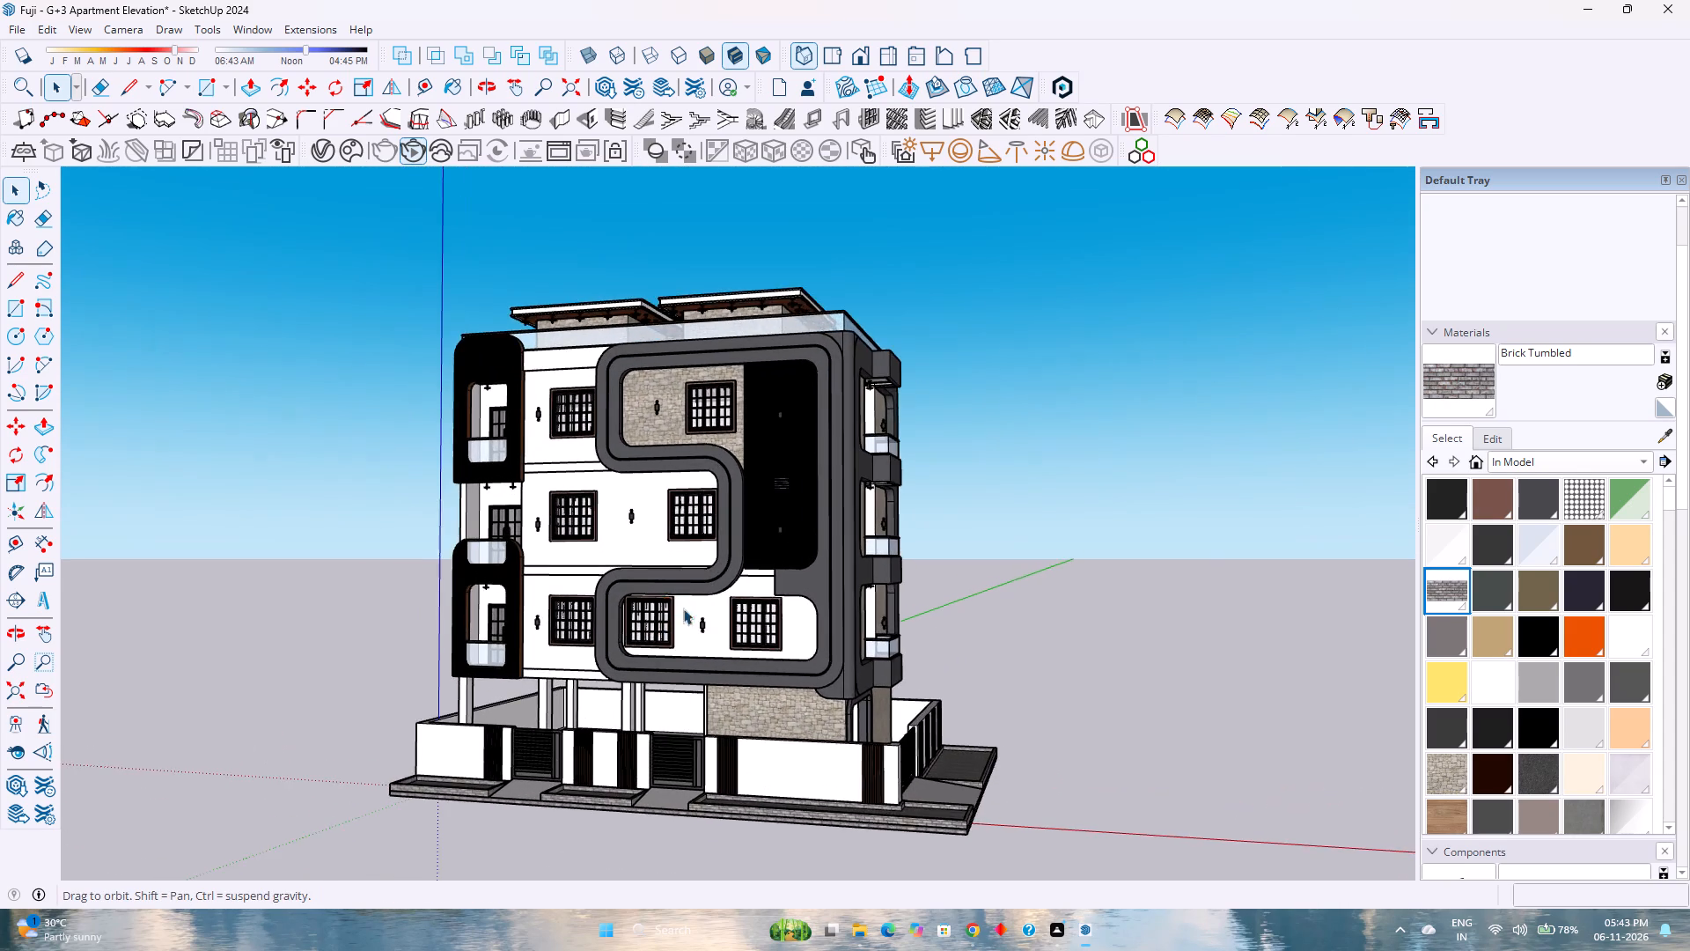
pyautogui.moveTo(683, 608); pyautogui.dragTo(686, 609, button='middle')
pyautogui.moveTo(672, 604); pyautogui.dragTo(536, 586, button='middle')
pyautogui.scroll(-2, 536, 586)
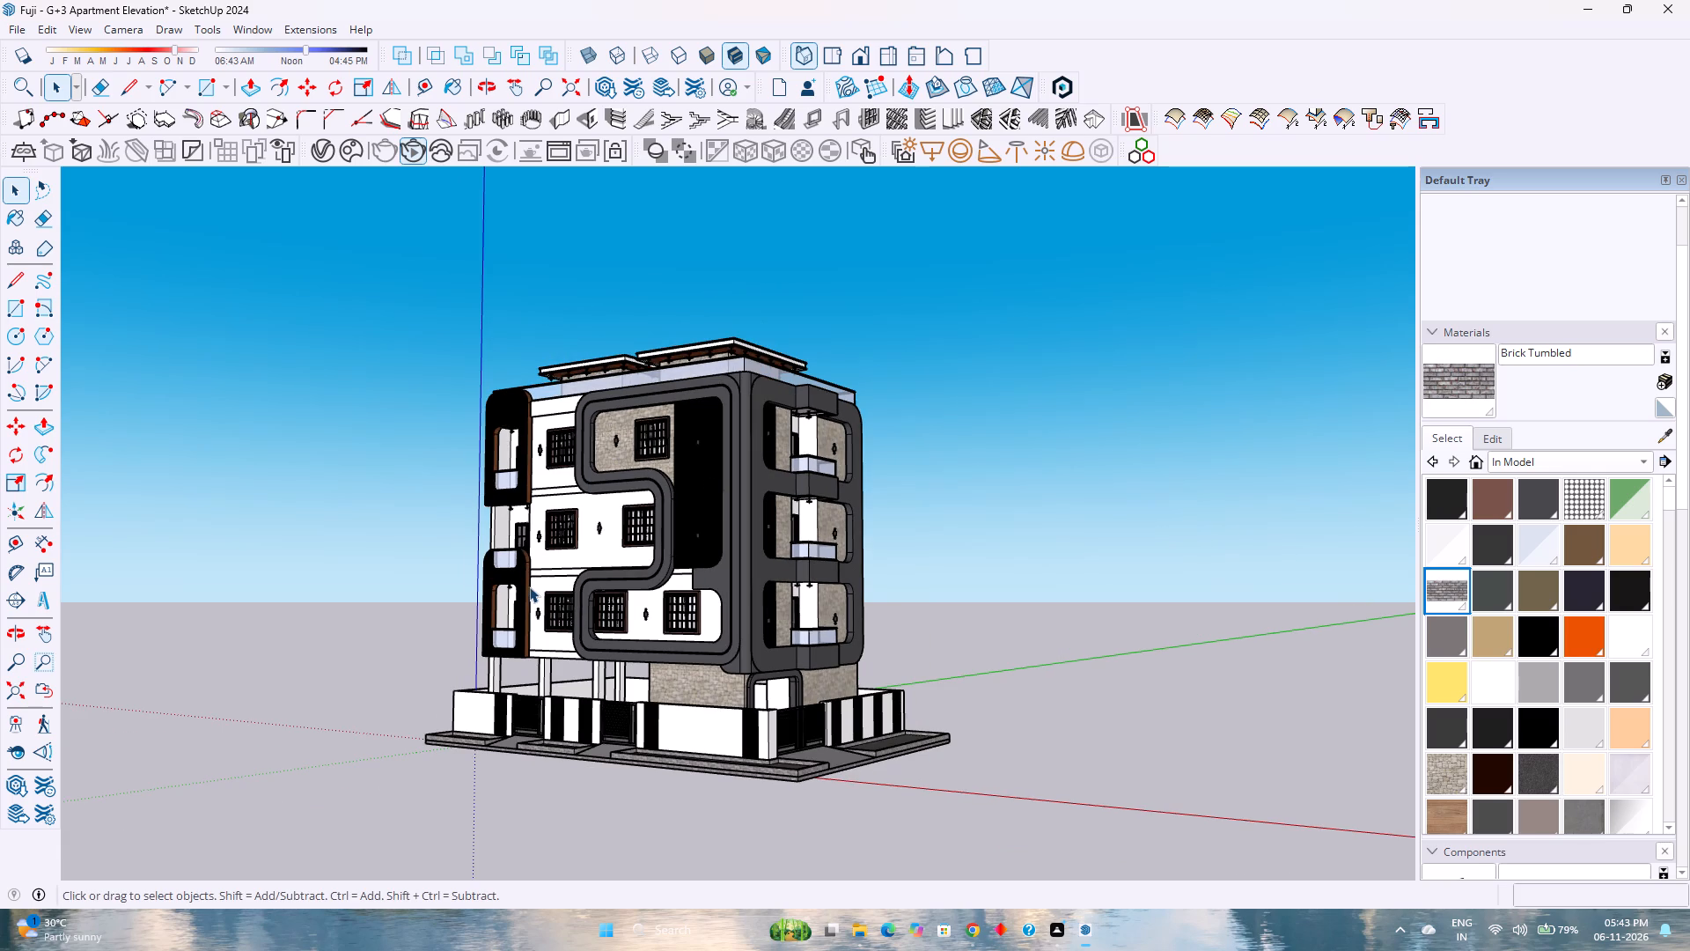
pyautogui.scroll(-3, 575, 549)
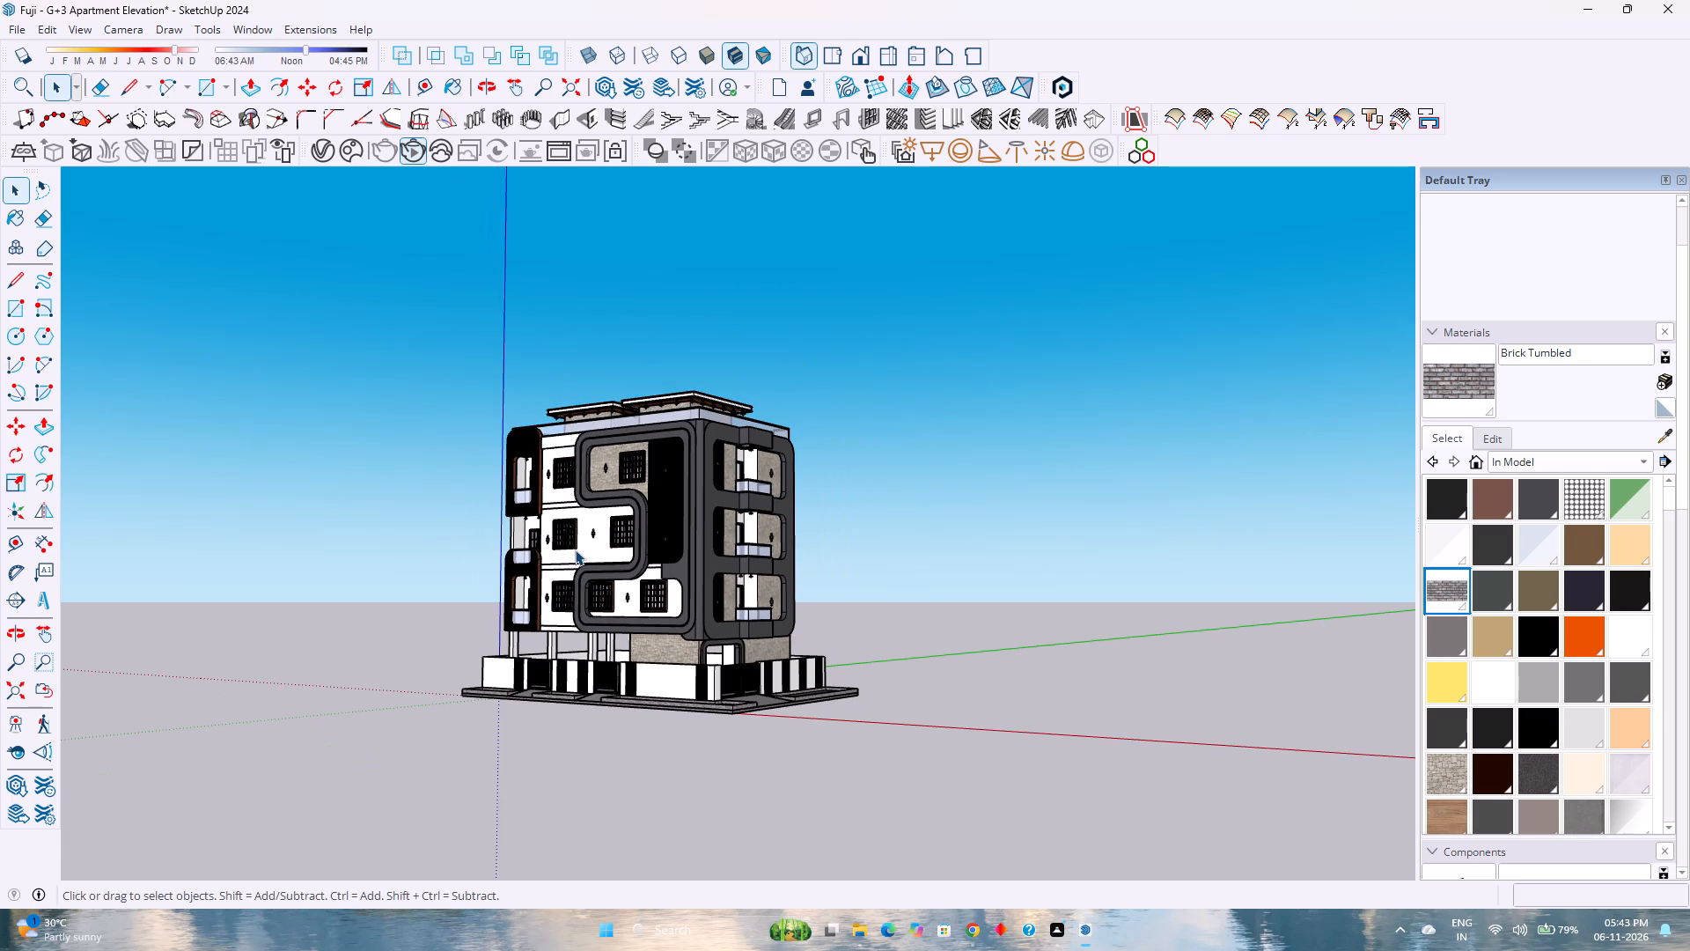
pyautogui.scroll(3, 623, 542)
pyautogui.scroll(-3, 625, 542)
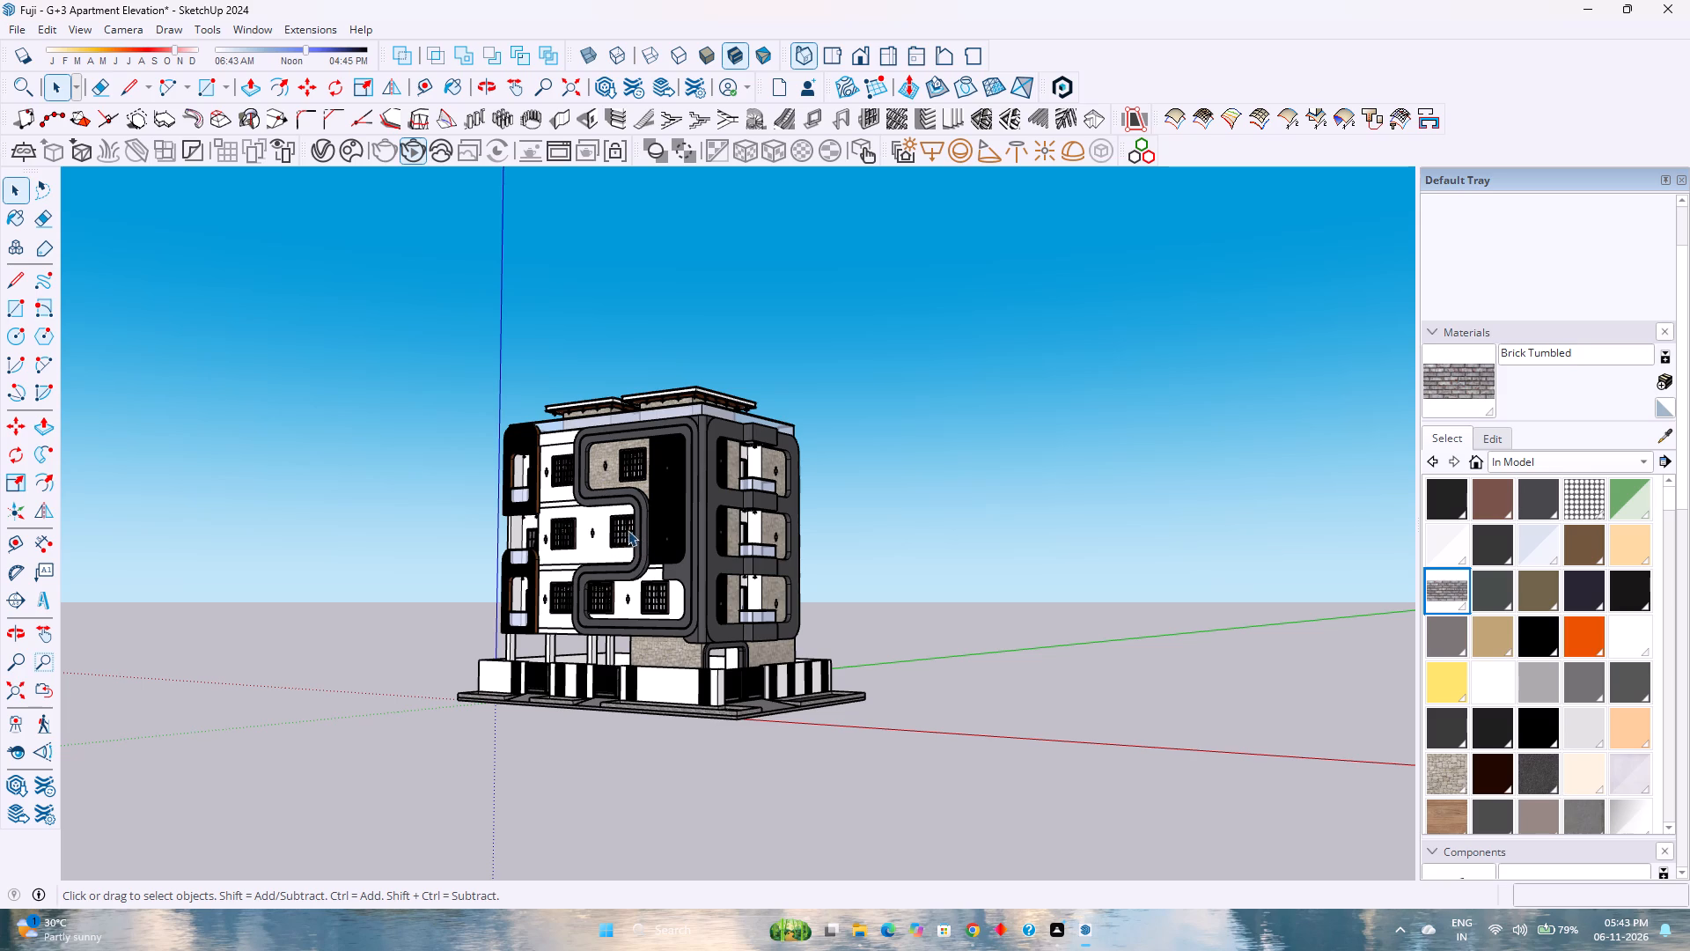
pyautogui.scroll(-2, 612, 534)
pyautogui.scroll(3, 612, 534)
pyautogui.scroll(-3, 612, 534)
pyautogui.scroll(2, 612, 534)
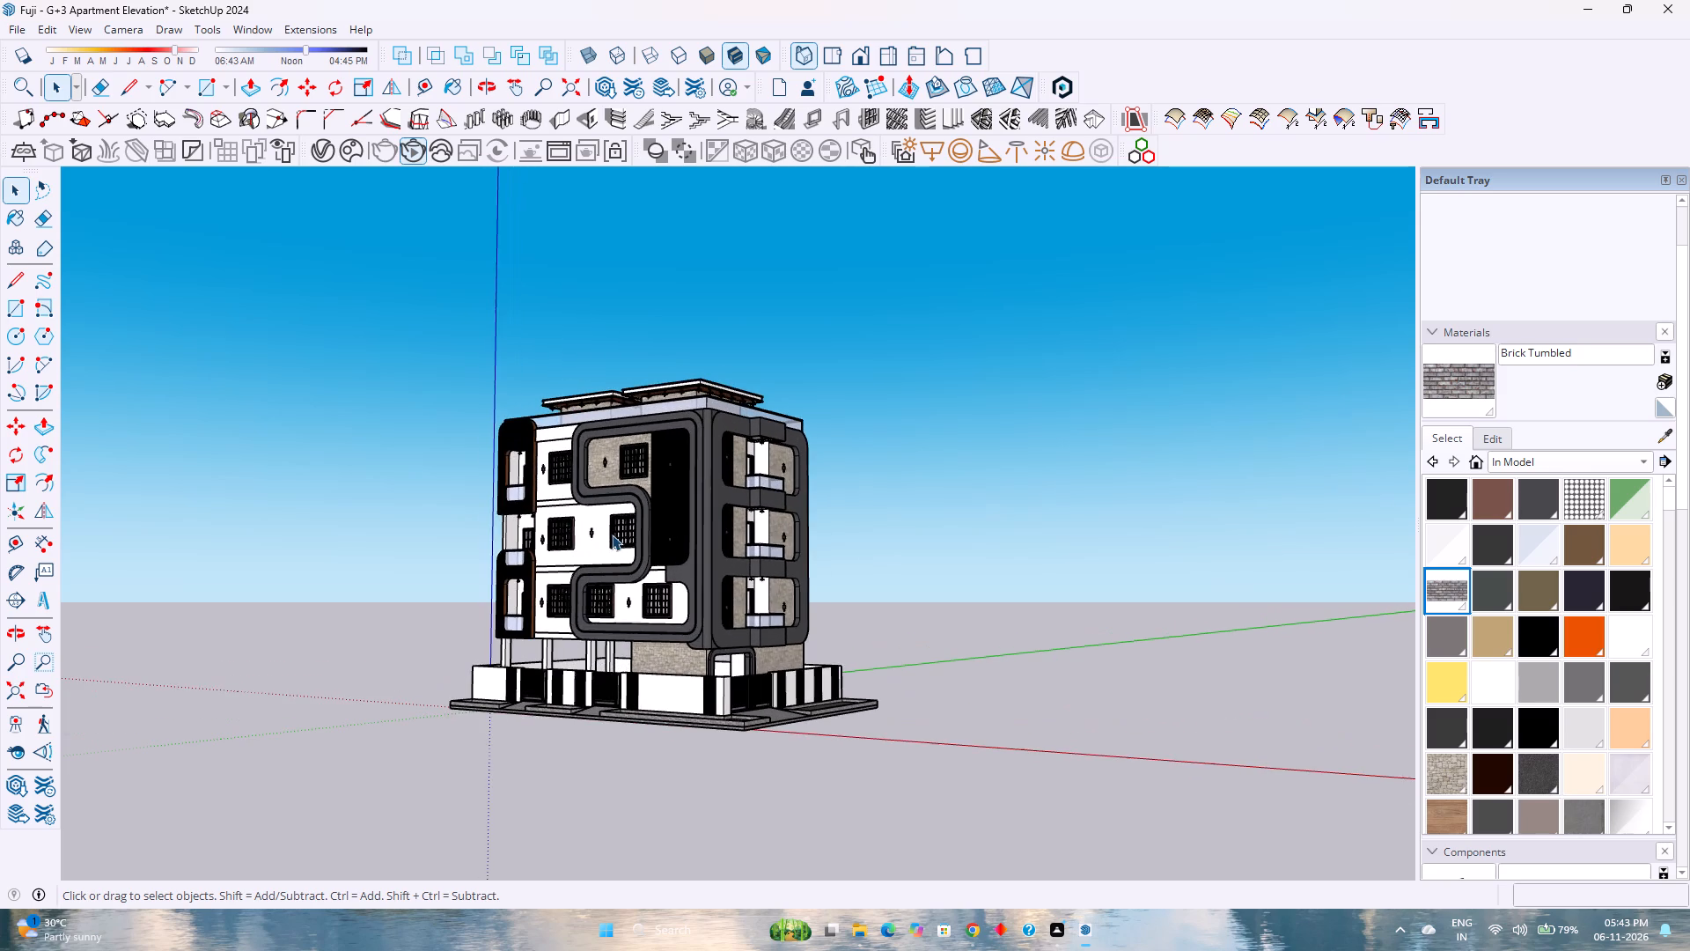
pyautogui.scroll(5, 648, 534)
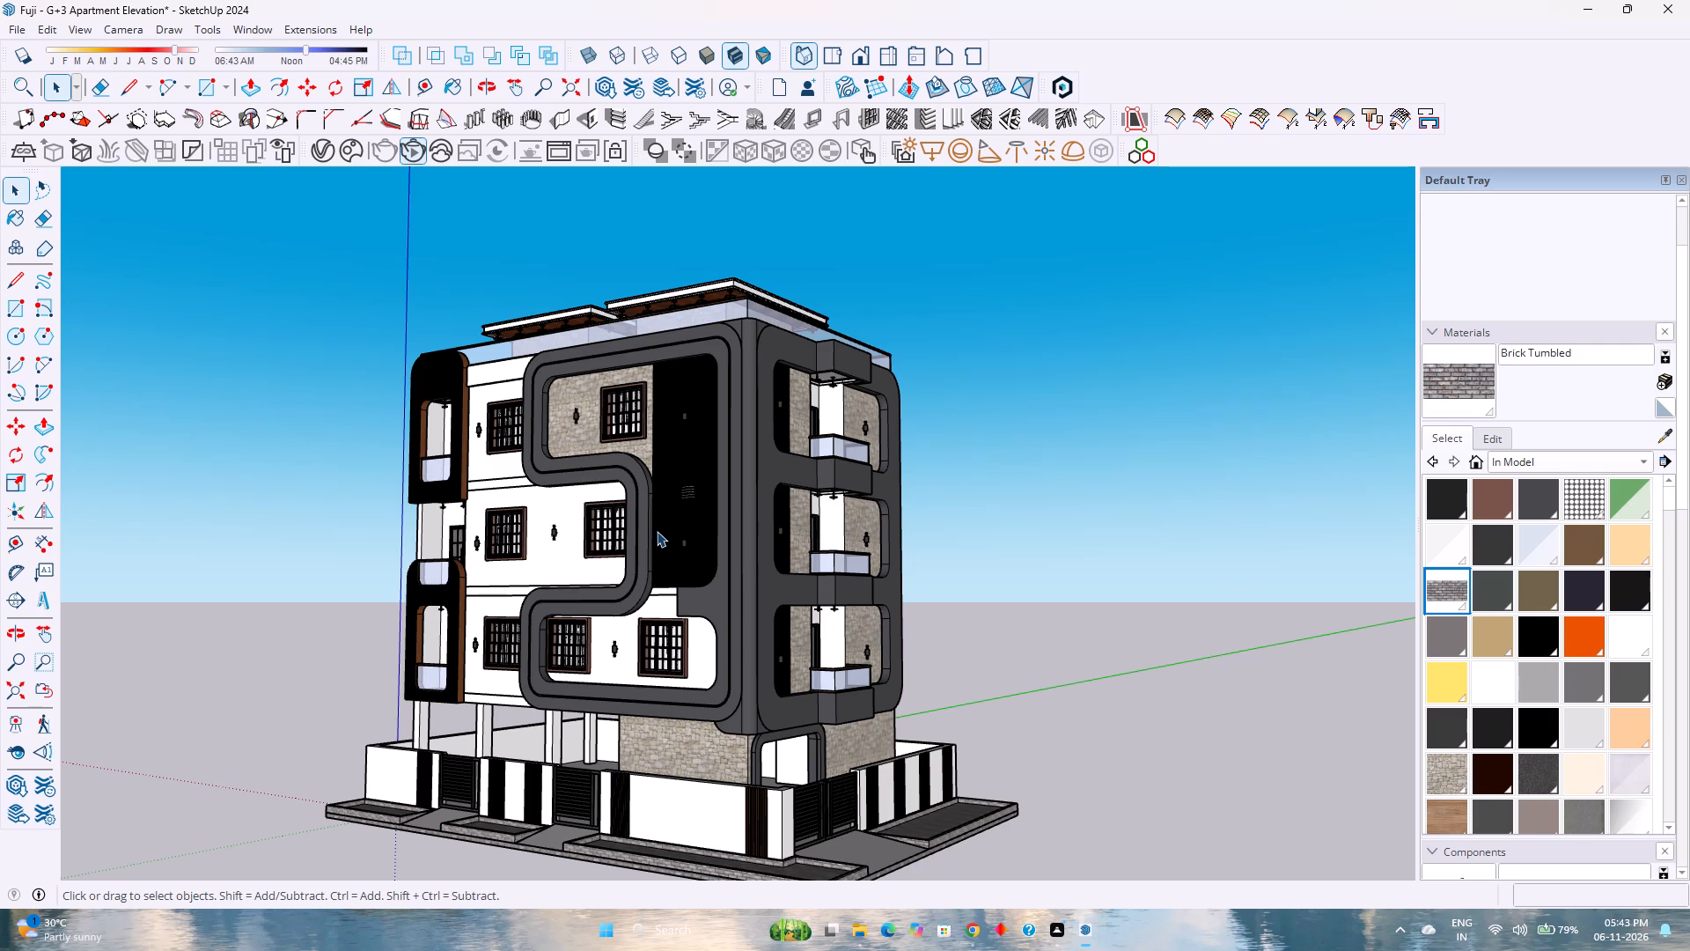
pyautogui.scroll(1, 655, 530)
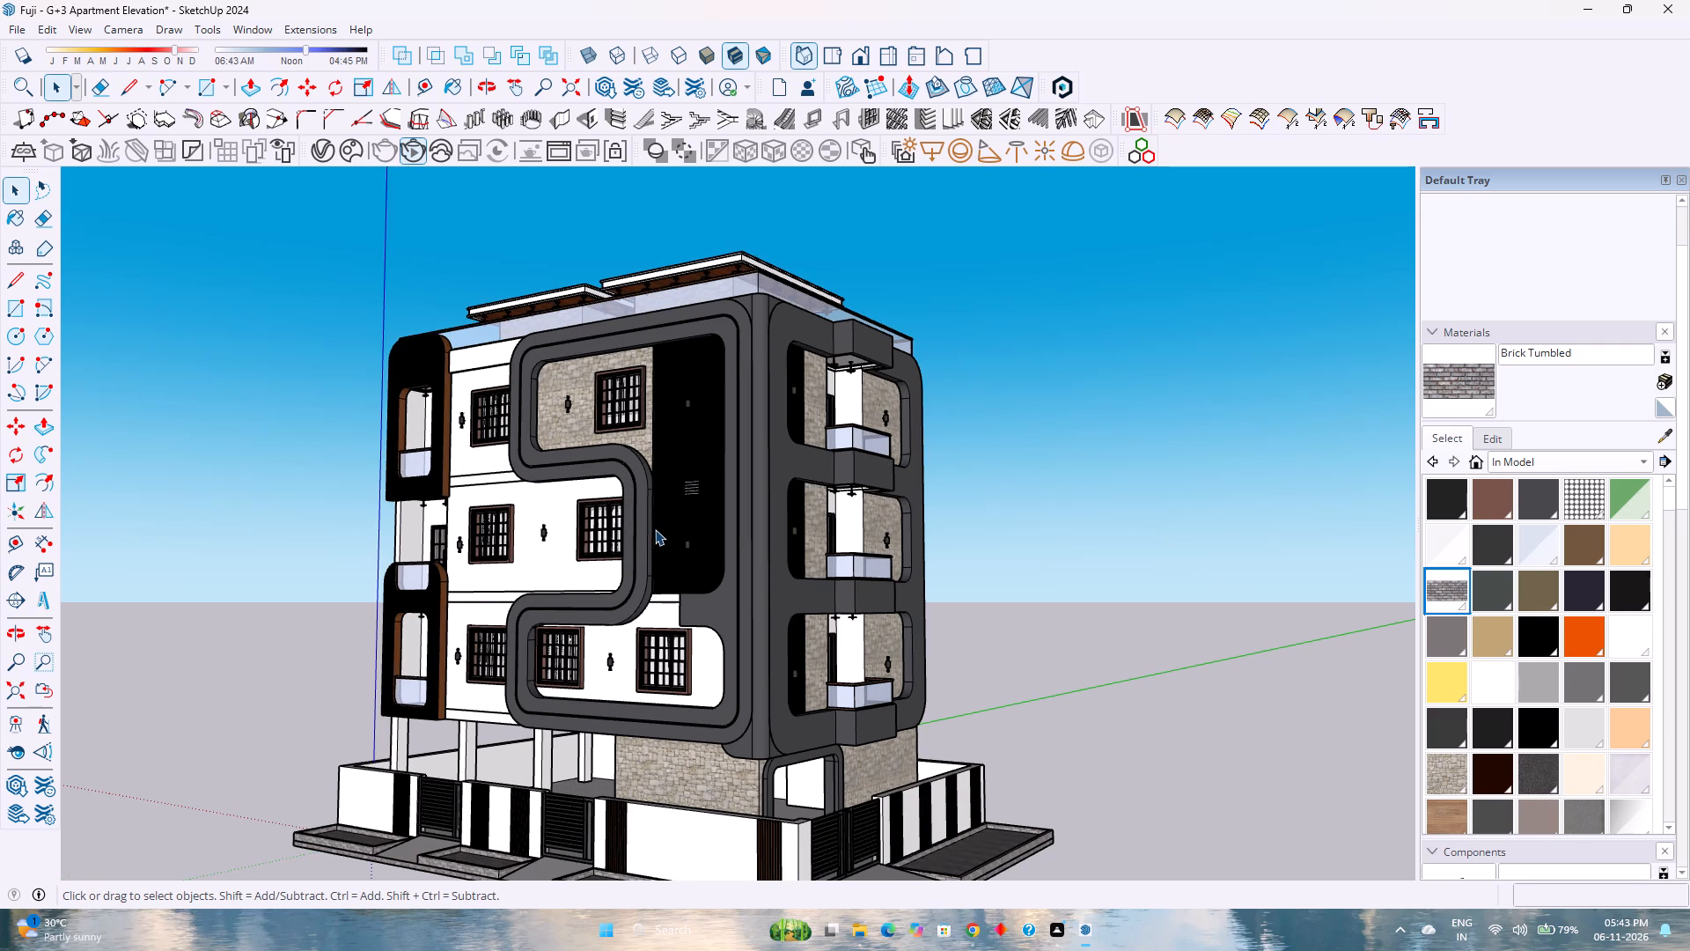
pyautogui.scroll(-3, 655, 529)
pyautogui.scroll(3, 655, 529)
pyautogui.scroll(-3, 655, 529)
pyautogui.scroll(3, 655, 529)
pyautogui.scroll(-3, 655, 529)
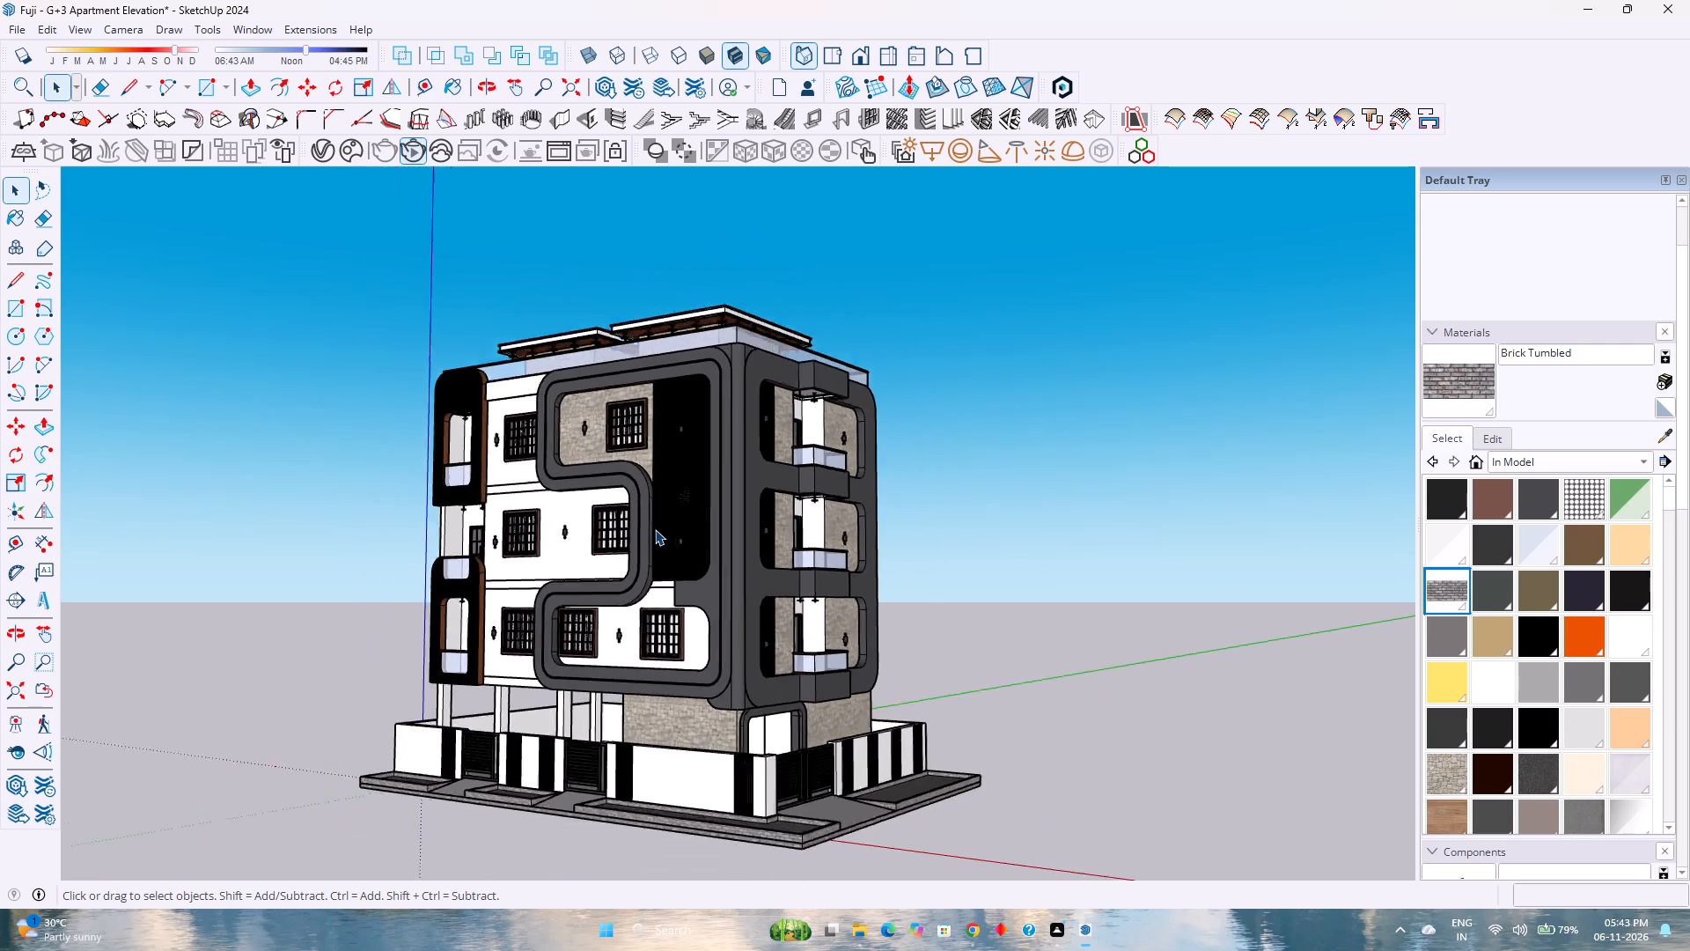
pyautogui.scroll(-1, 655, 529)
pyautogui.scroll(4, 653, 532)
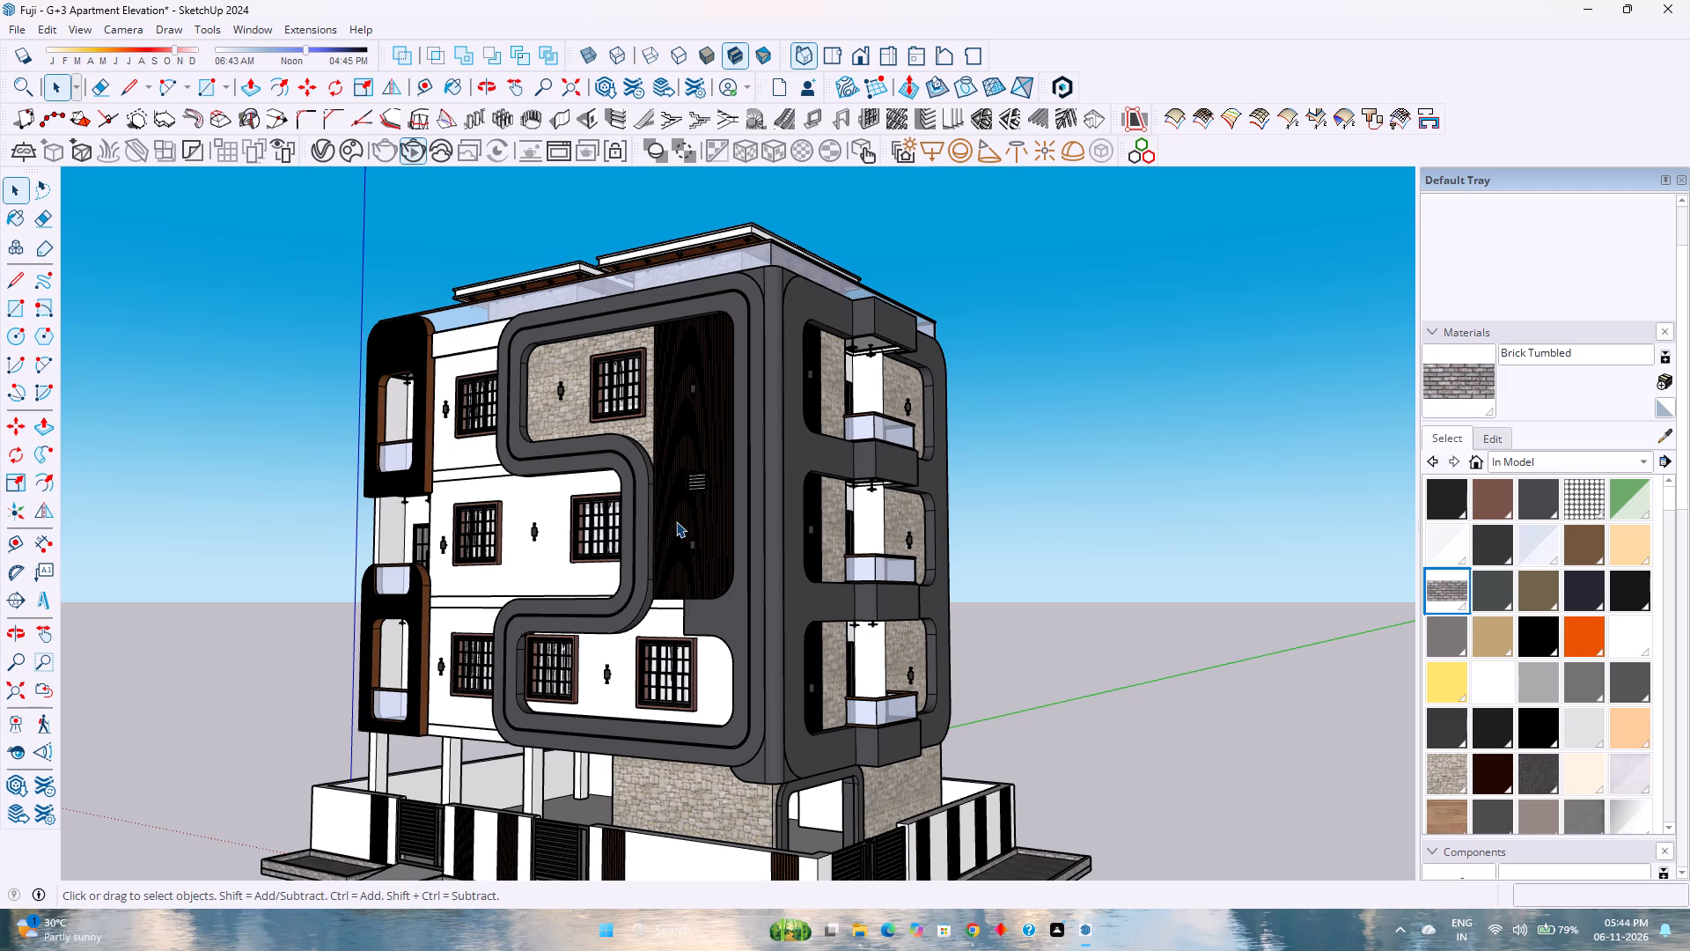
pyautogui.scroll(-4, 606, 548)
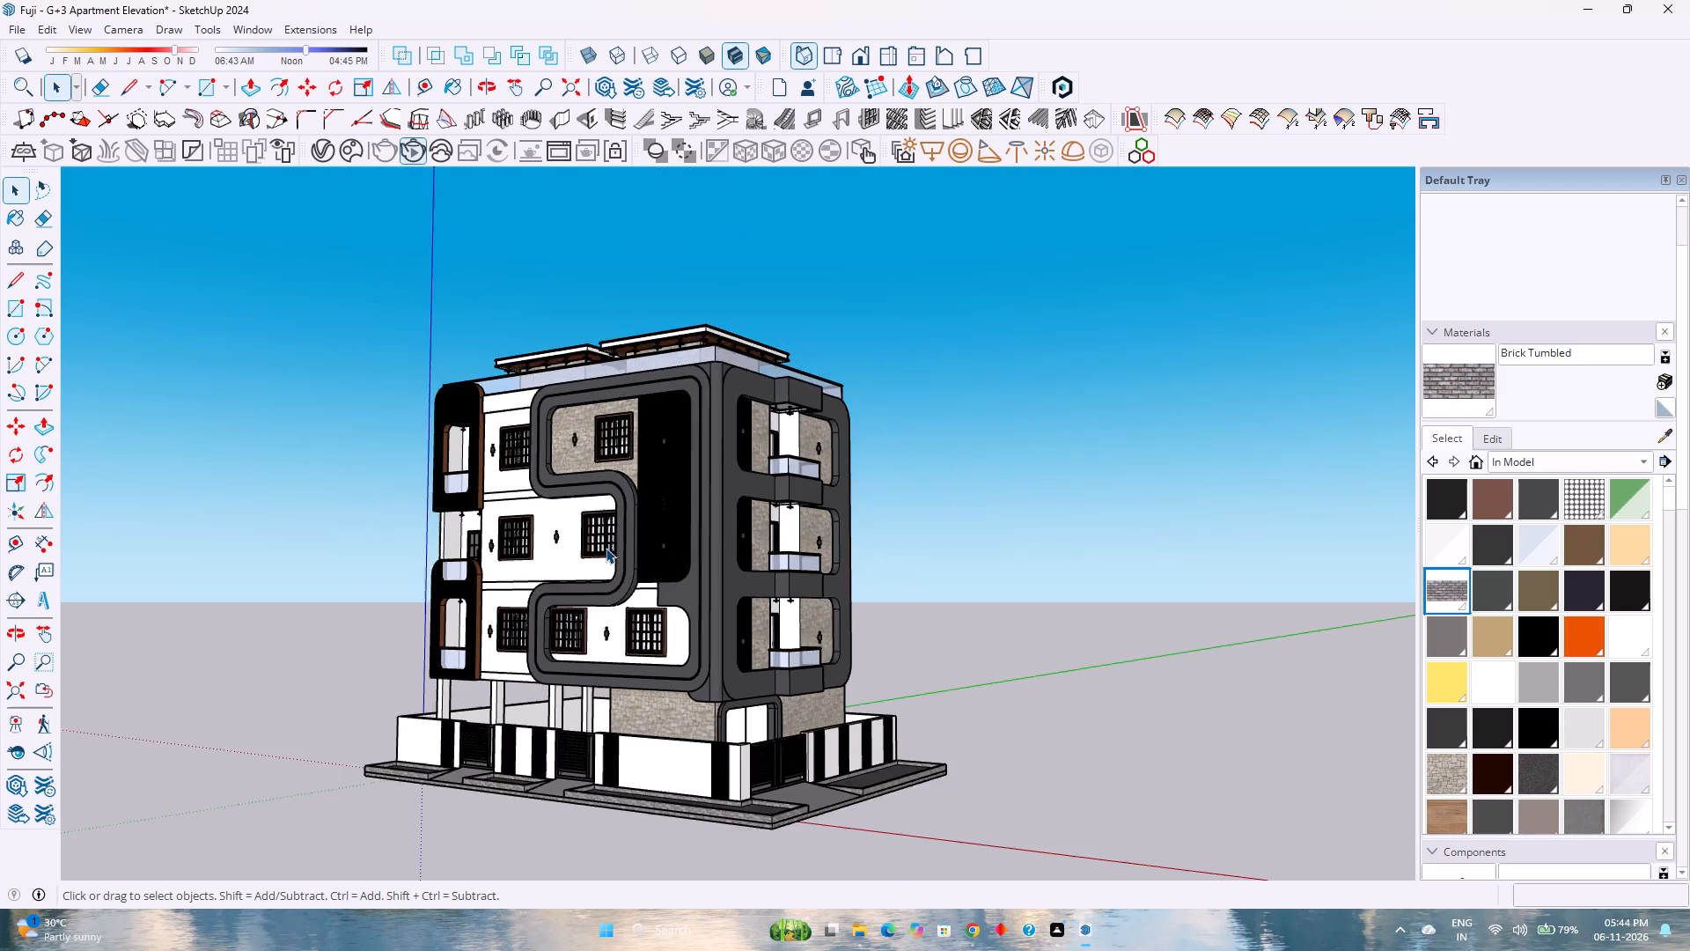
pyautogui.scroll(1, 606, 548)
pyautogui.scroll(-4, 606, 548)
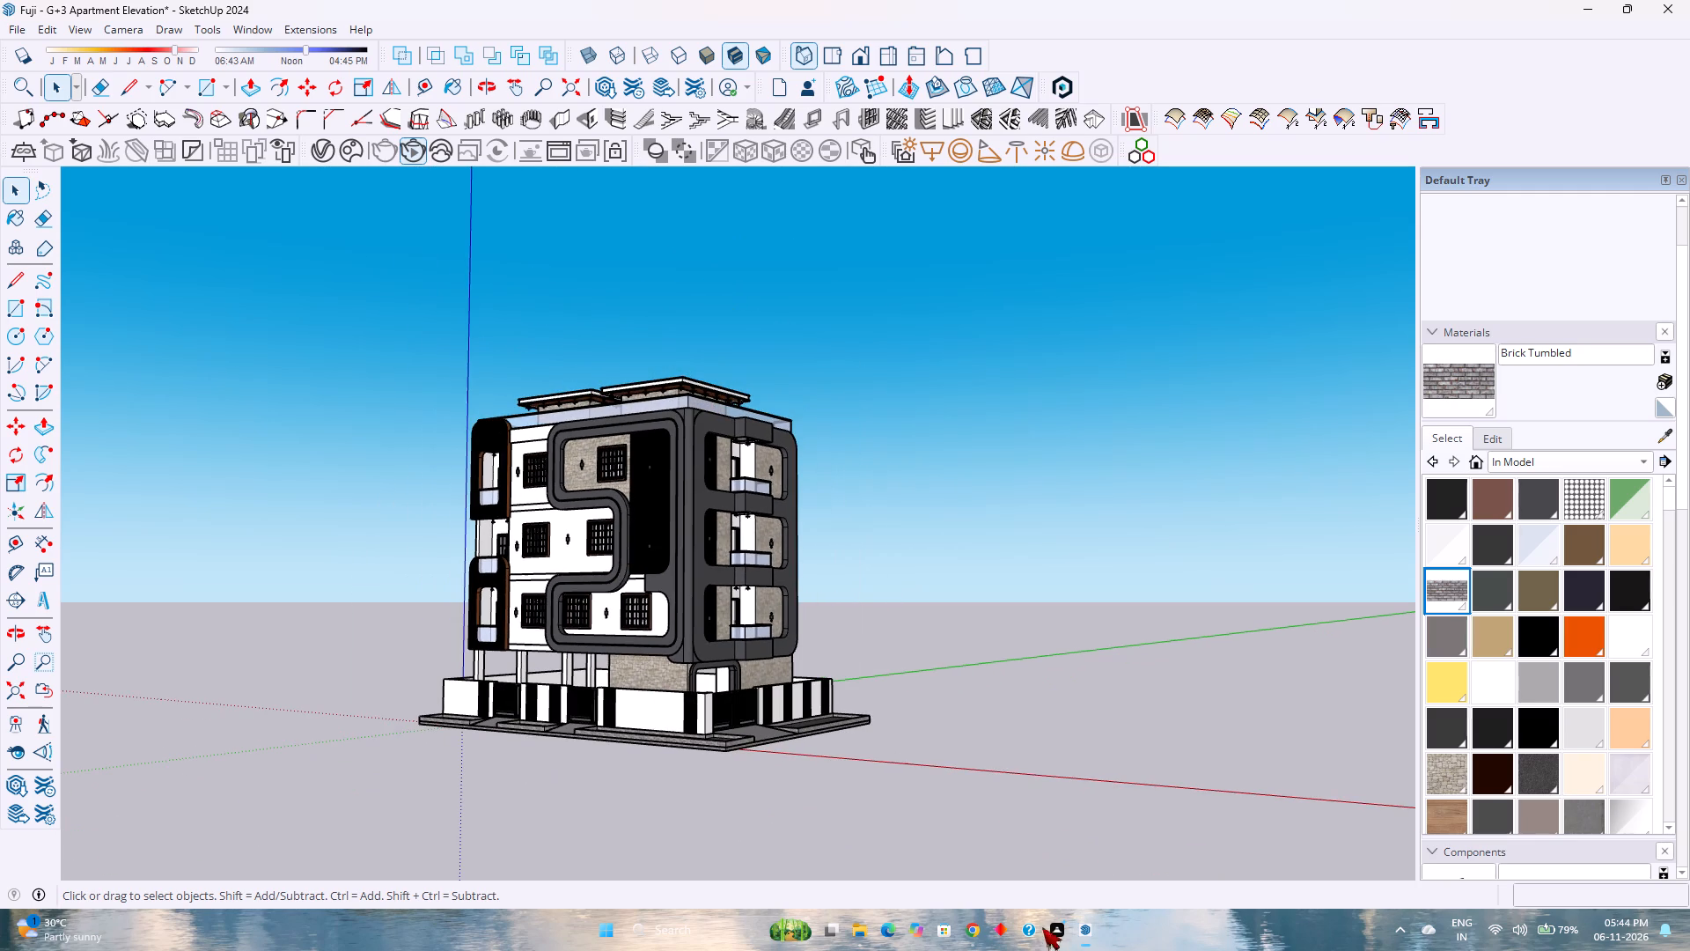
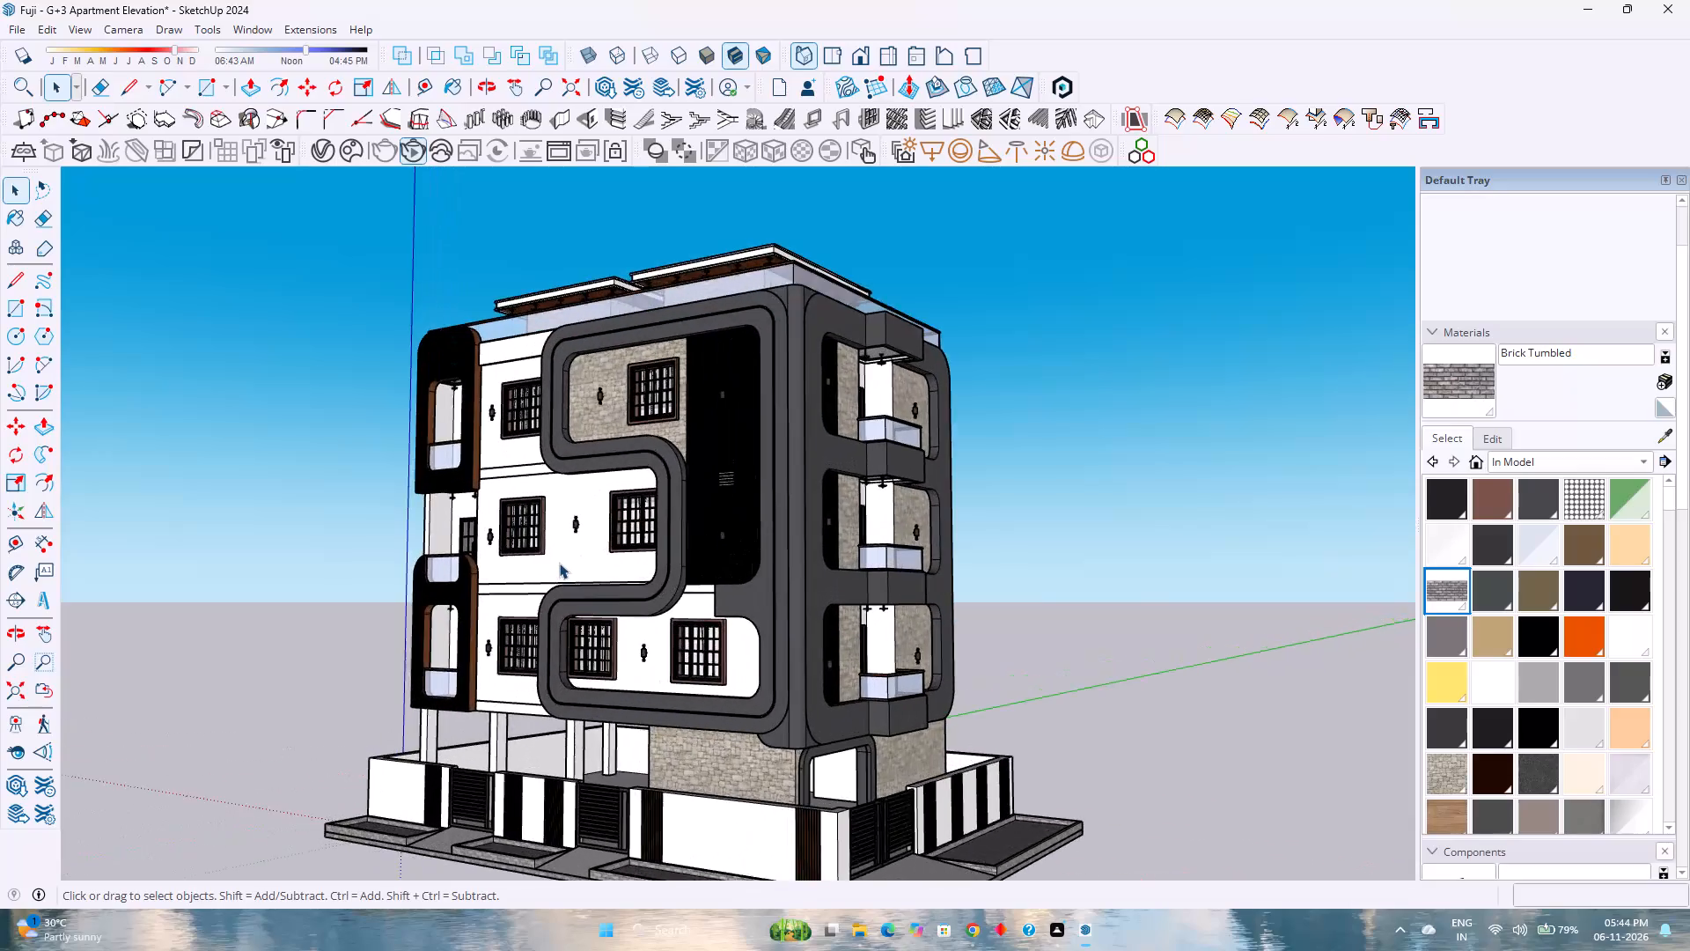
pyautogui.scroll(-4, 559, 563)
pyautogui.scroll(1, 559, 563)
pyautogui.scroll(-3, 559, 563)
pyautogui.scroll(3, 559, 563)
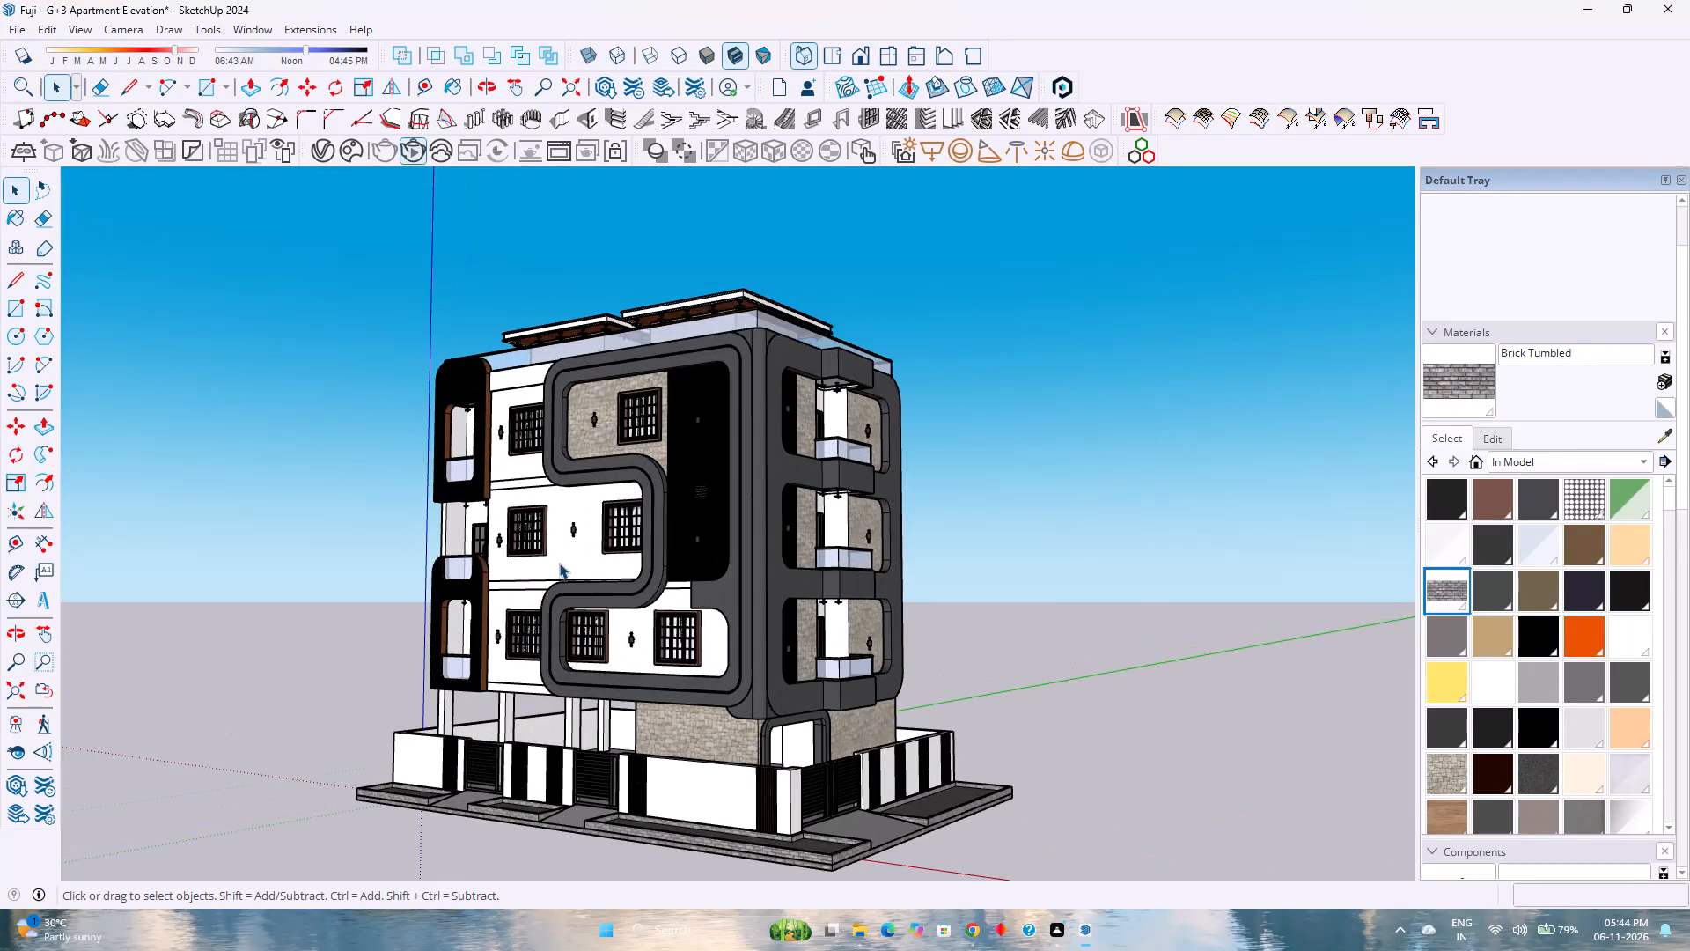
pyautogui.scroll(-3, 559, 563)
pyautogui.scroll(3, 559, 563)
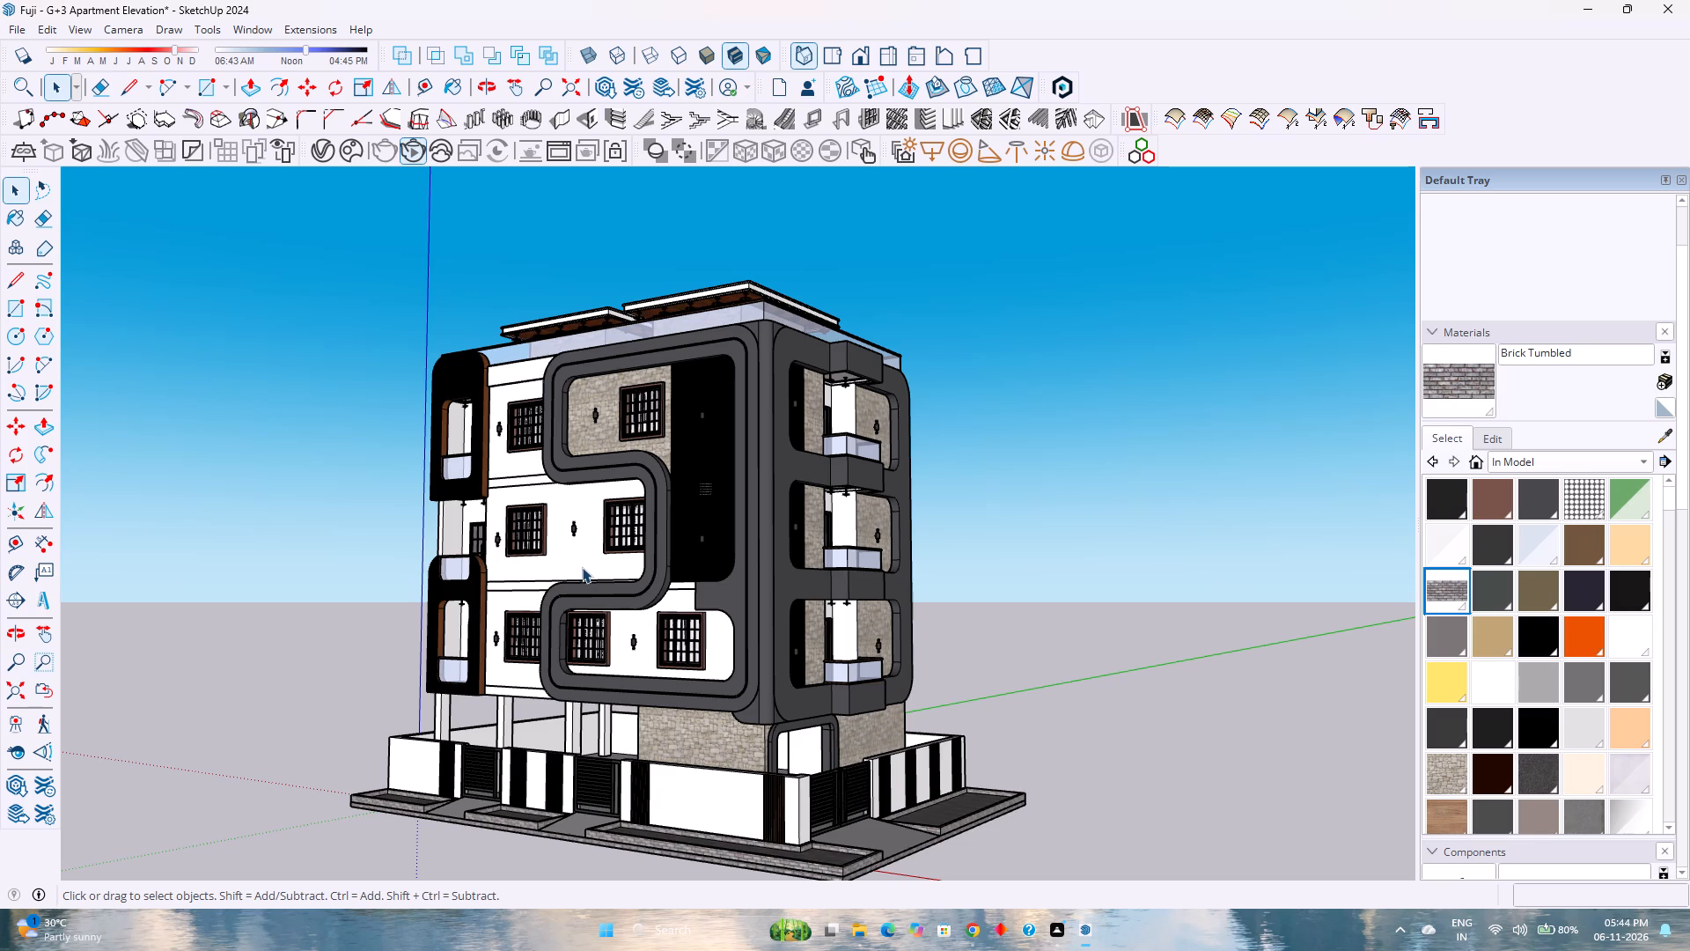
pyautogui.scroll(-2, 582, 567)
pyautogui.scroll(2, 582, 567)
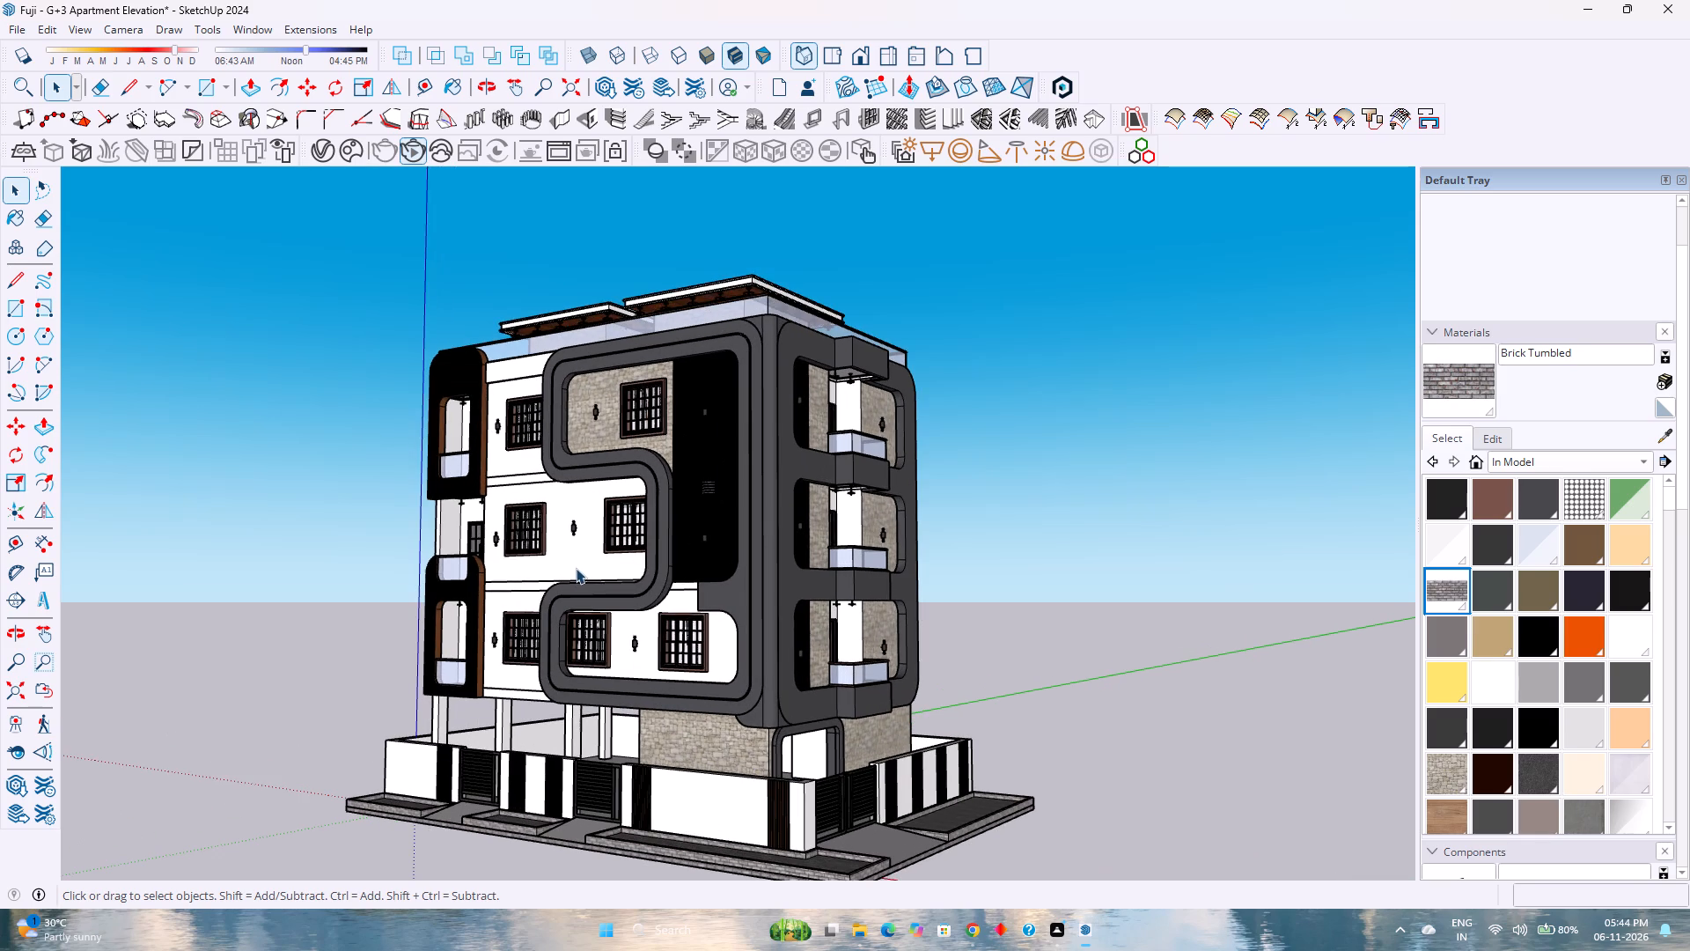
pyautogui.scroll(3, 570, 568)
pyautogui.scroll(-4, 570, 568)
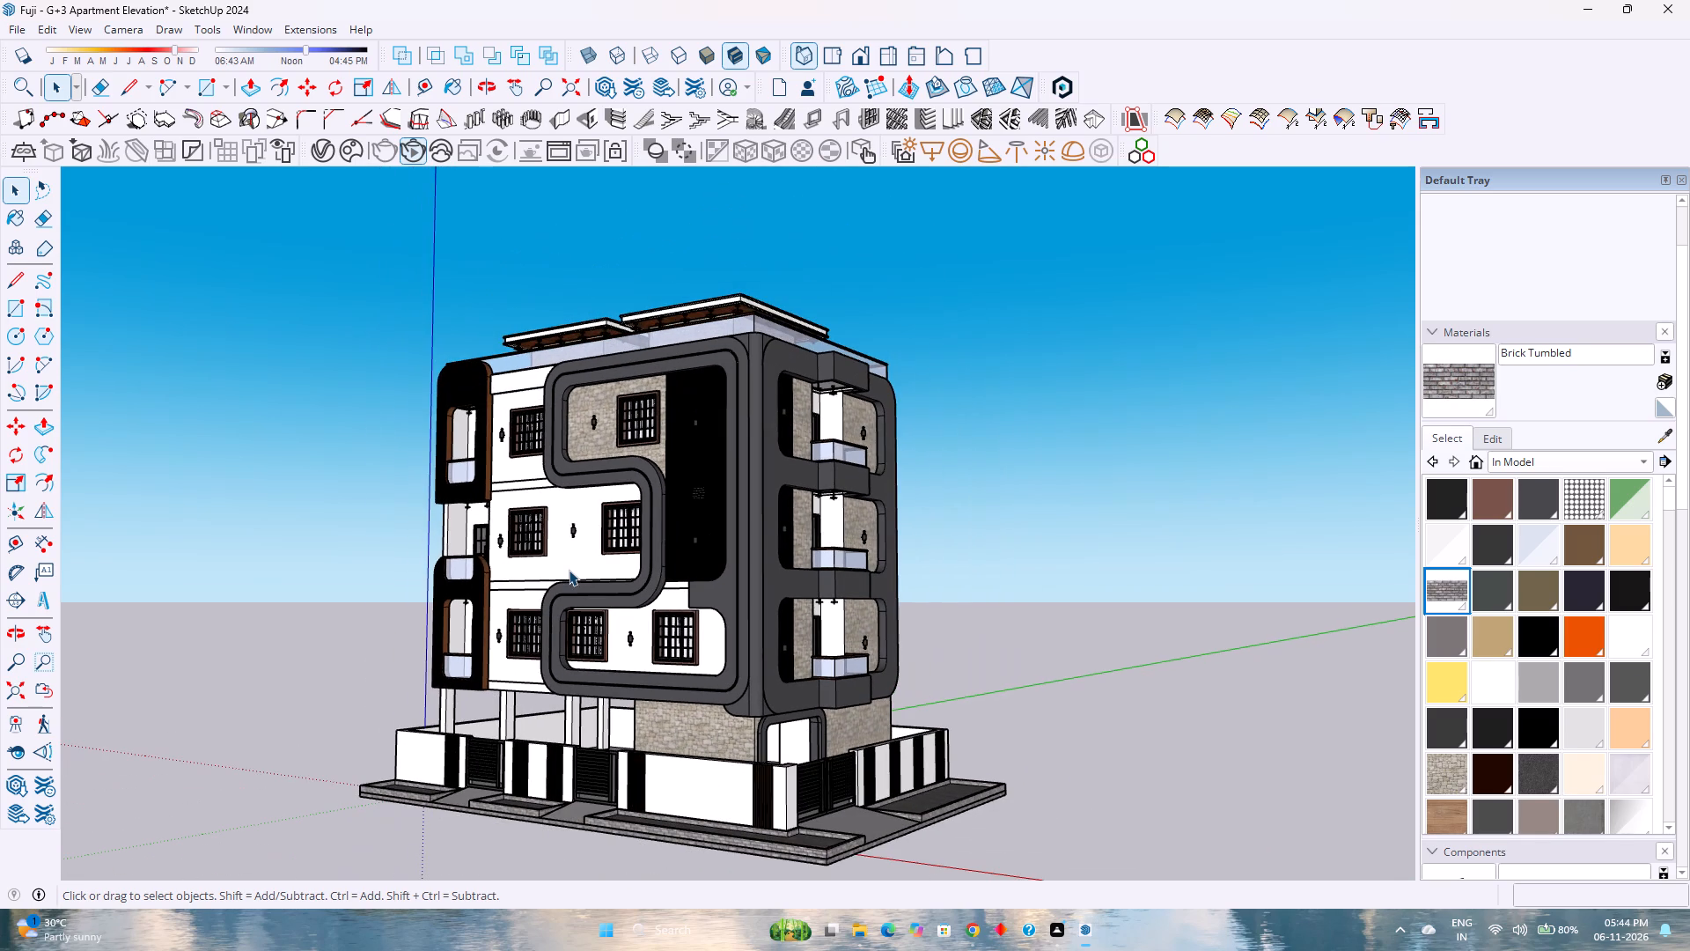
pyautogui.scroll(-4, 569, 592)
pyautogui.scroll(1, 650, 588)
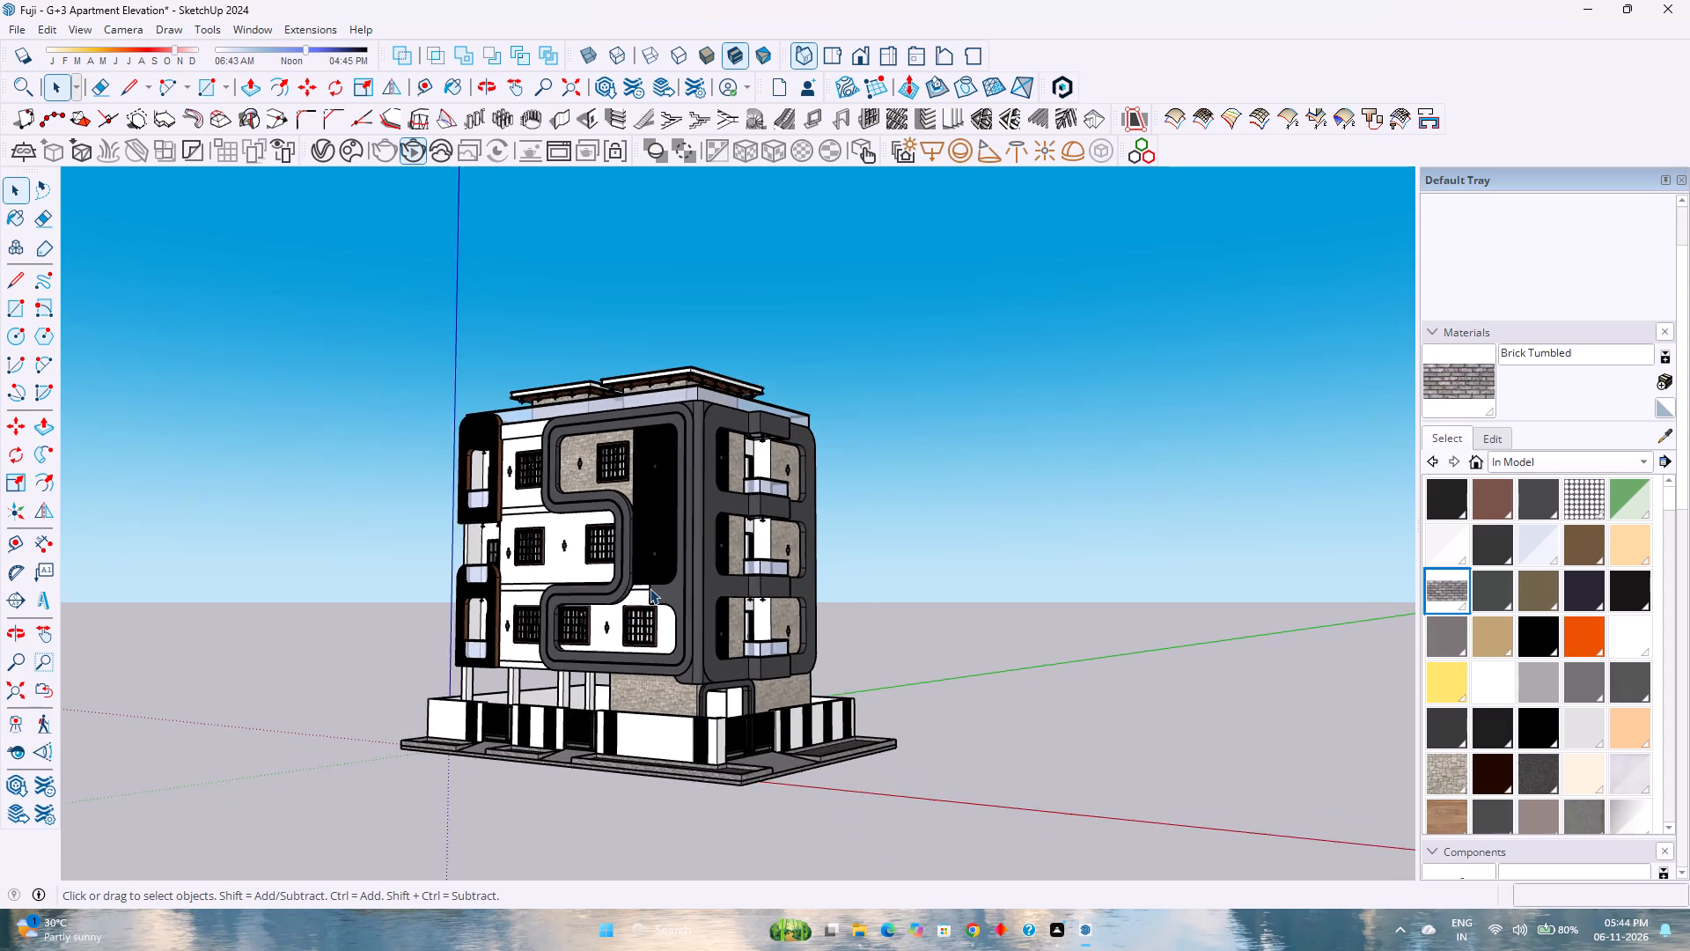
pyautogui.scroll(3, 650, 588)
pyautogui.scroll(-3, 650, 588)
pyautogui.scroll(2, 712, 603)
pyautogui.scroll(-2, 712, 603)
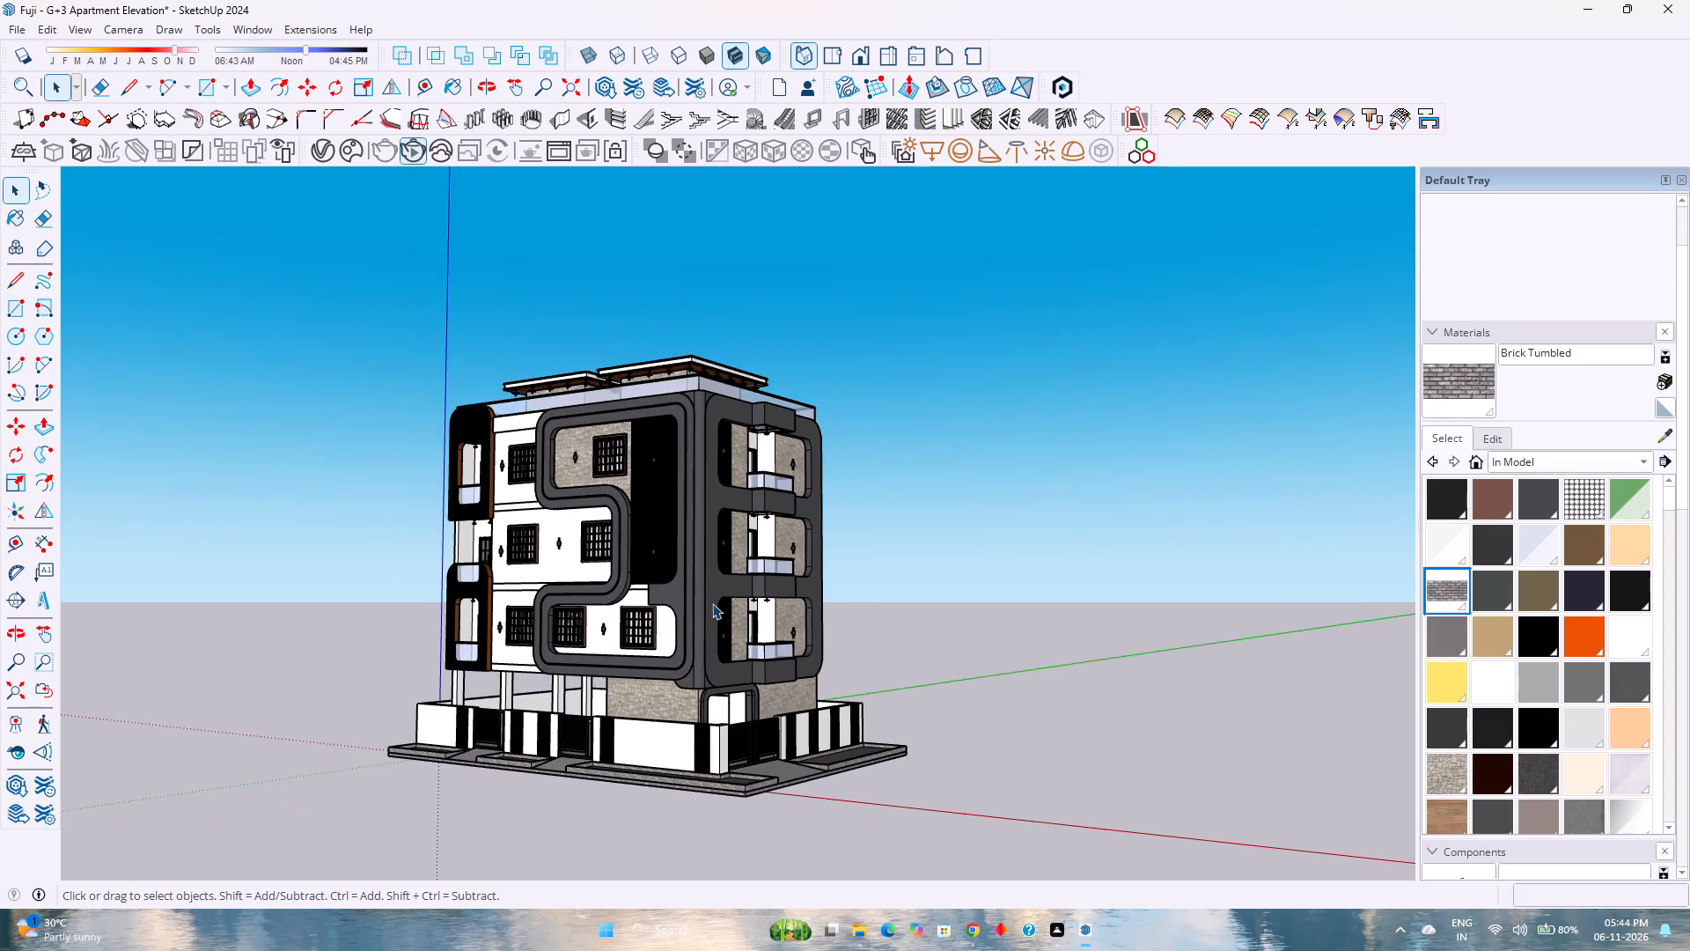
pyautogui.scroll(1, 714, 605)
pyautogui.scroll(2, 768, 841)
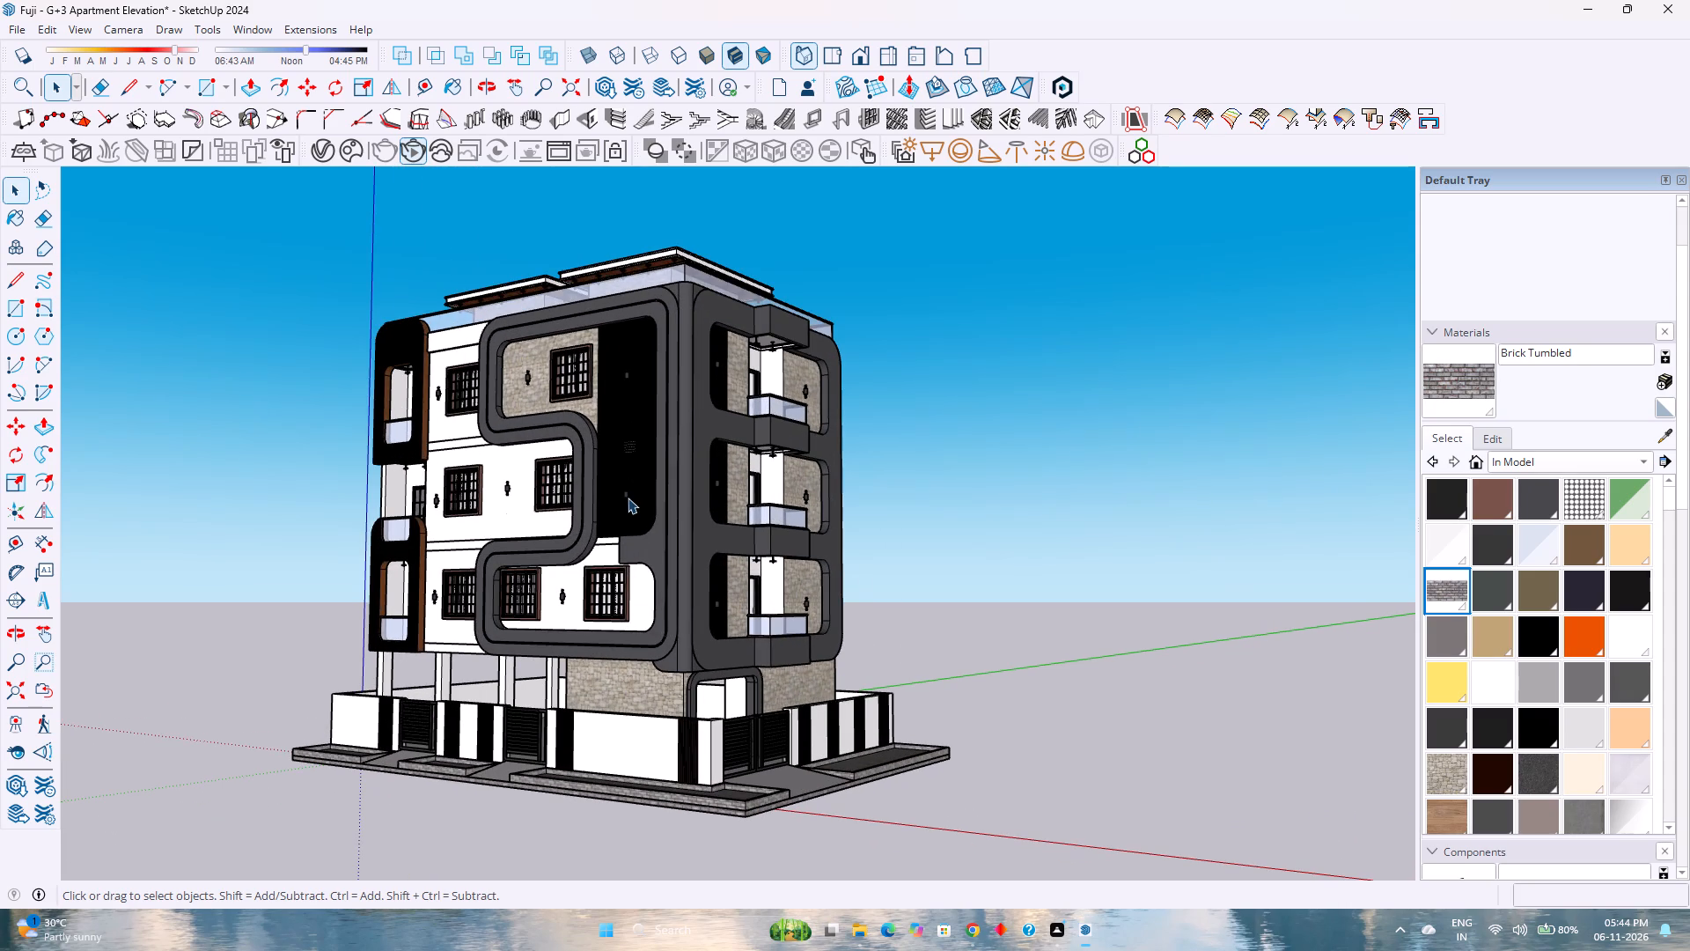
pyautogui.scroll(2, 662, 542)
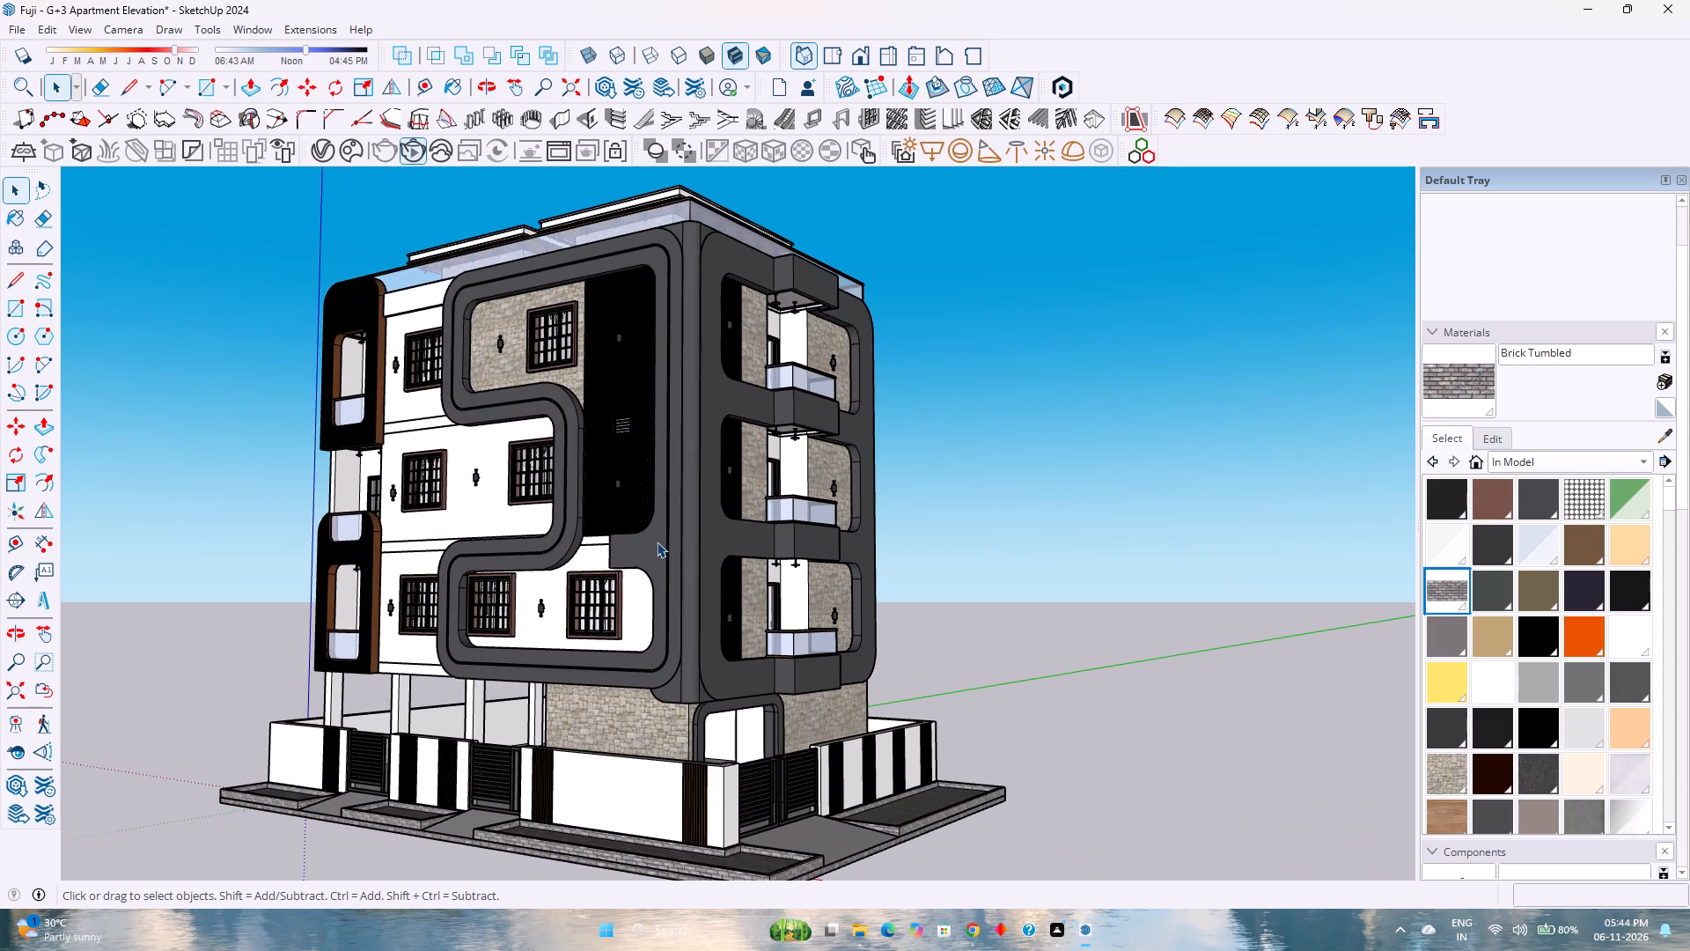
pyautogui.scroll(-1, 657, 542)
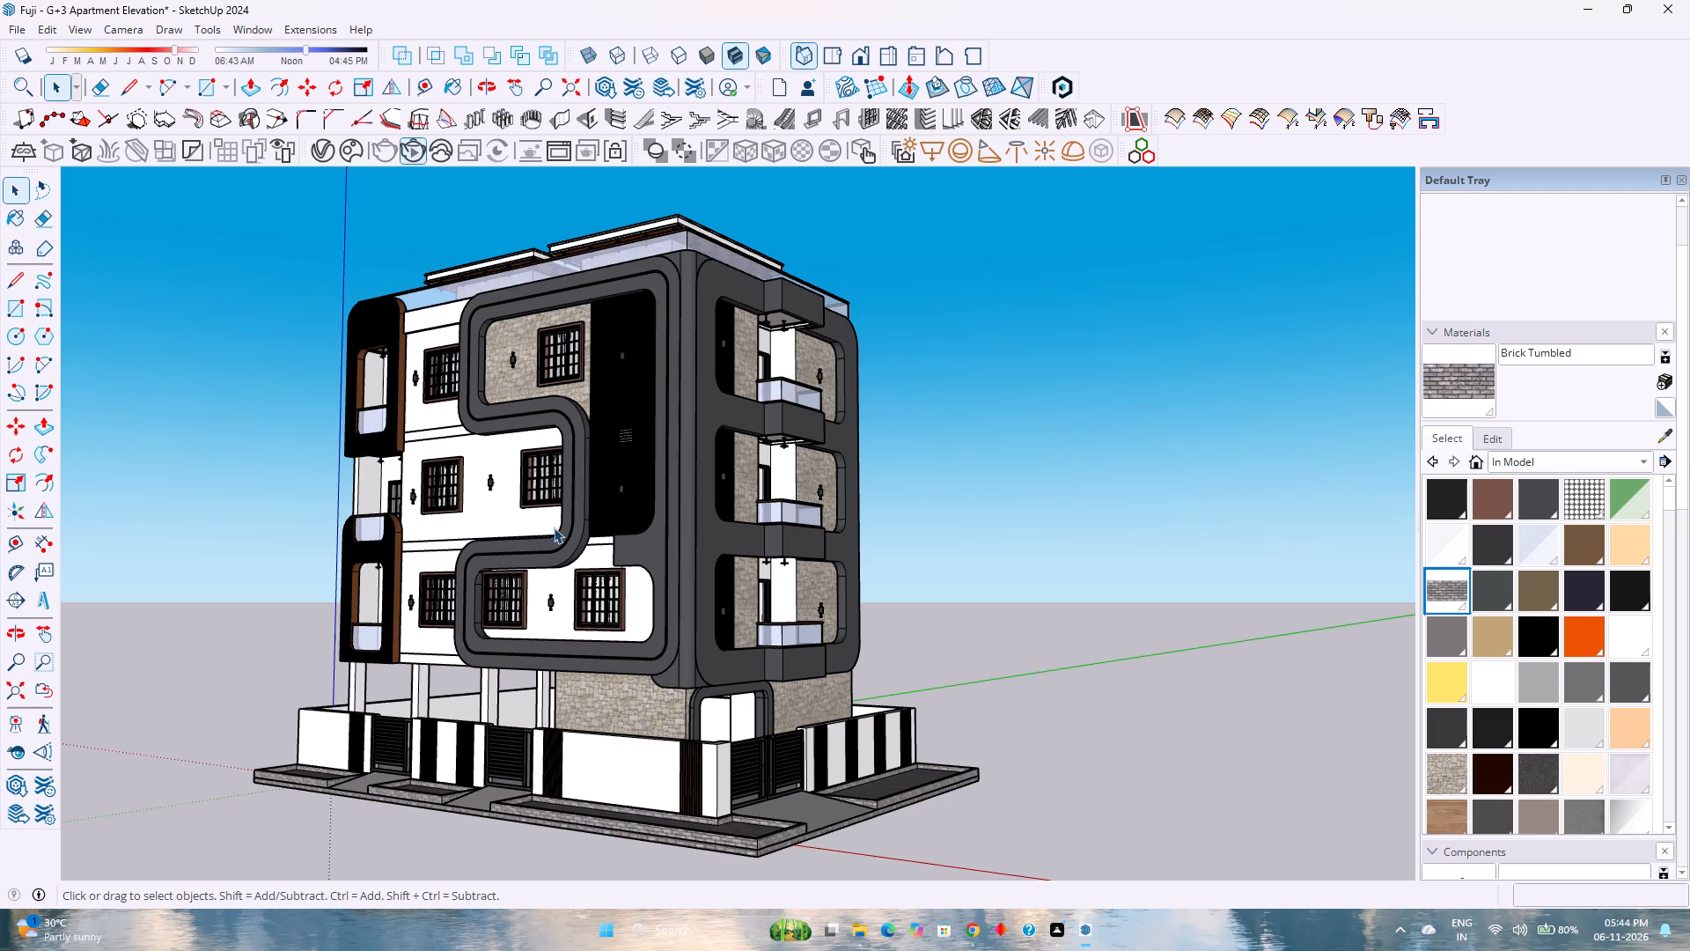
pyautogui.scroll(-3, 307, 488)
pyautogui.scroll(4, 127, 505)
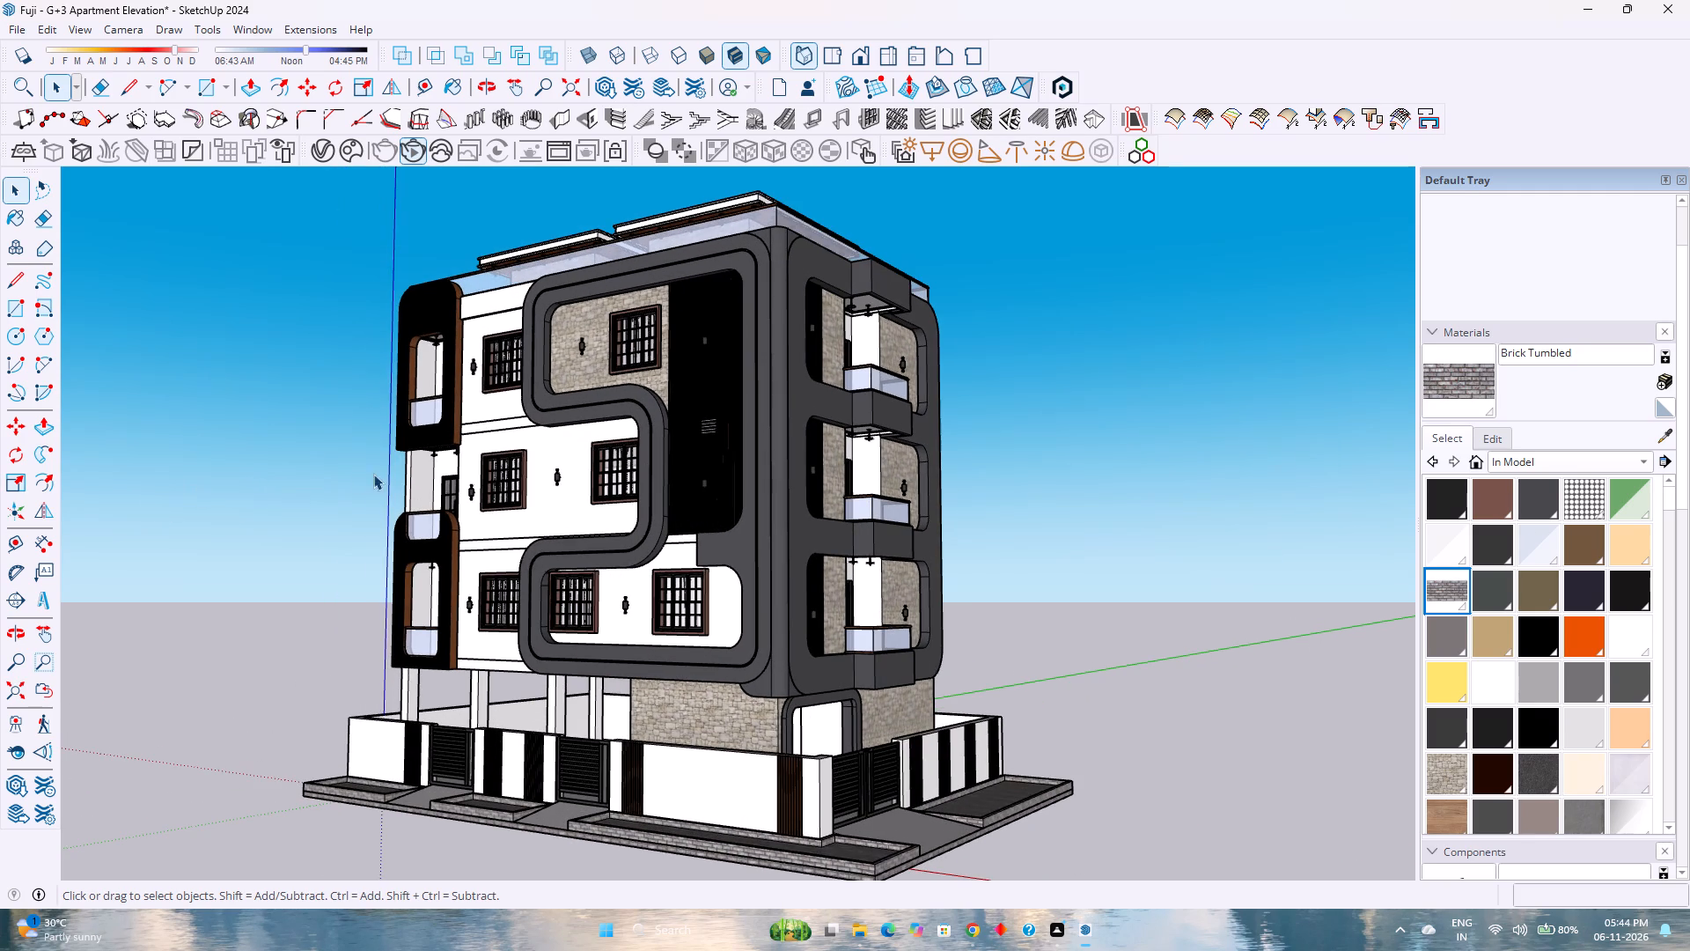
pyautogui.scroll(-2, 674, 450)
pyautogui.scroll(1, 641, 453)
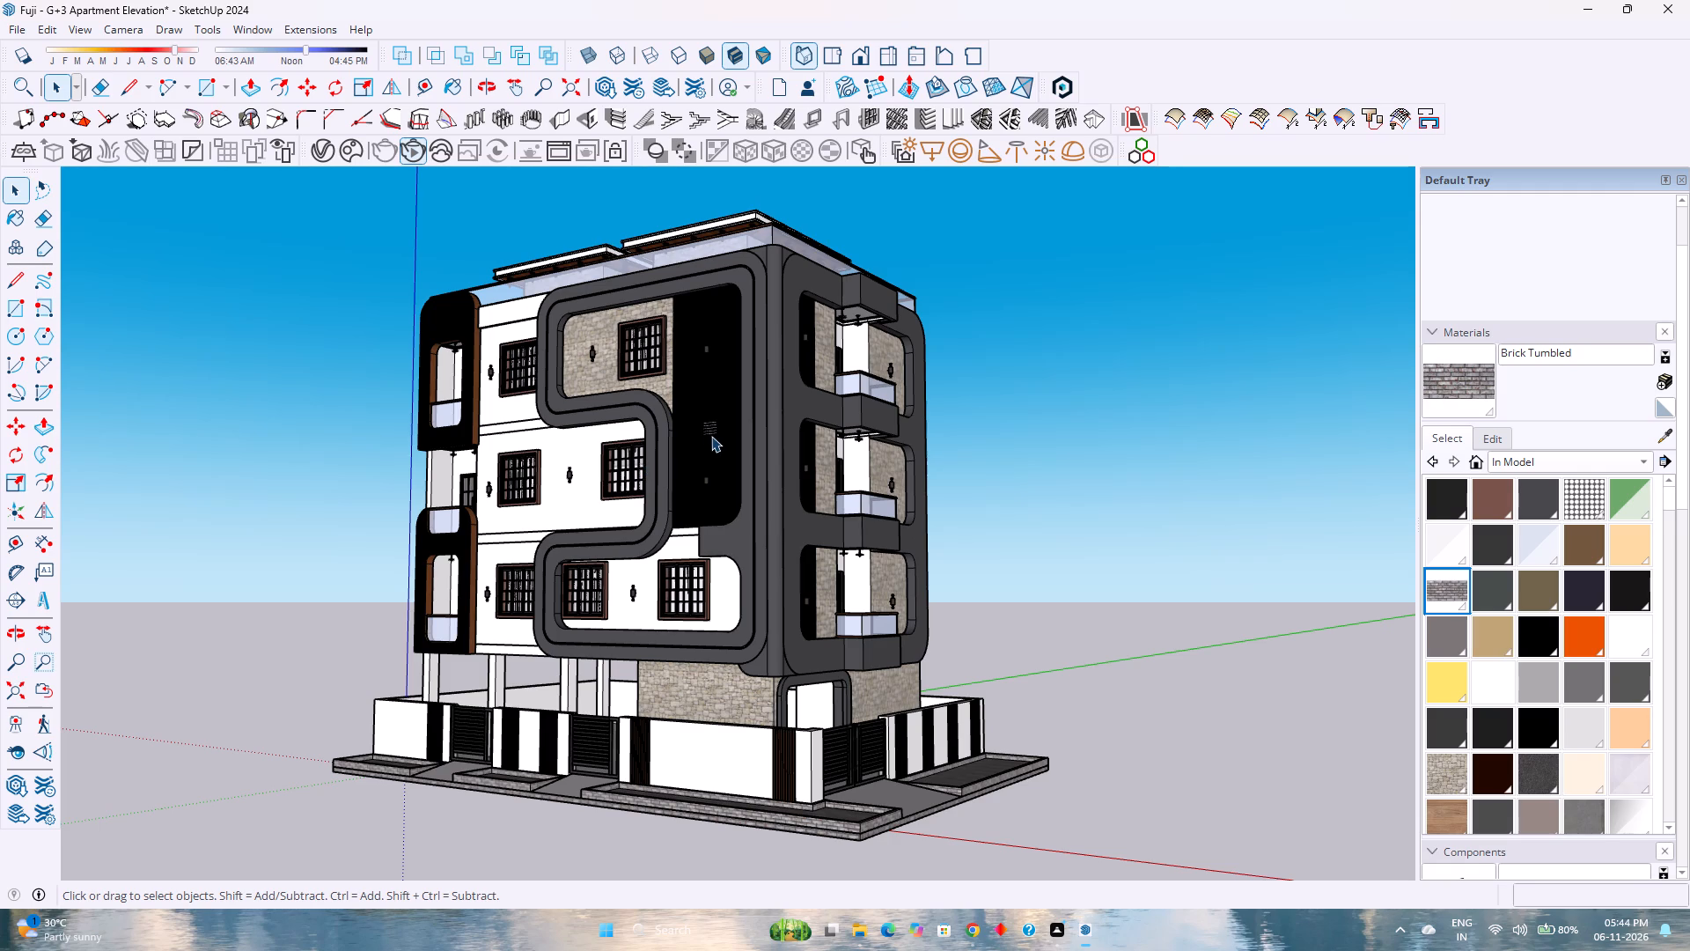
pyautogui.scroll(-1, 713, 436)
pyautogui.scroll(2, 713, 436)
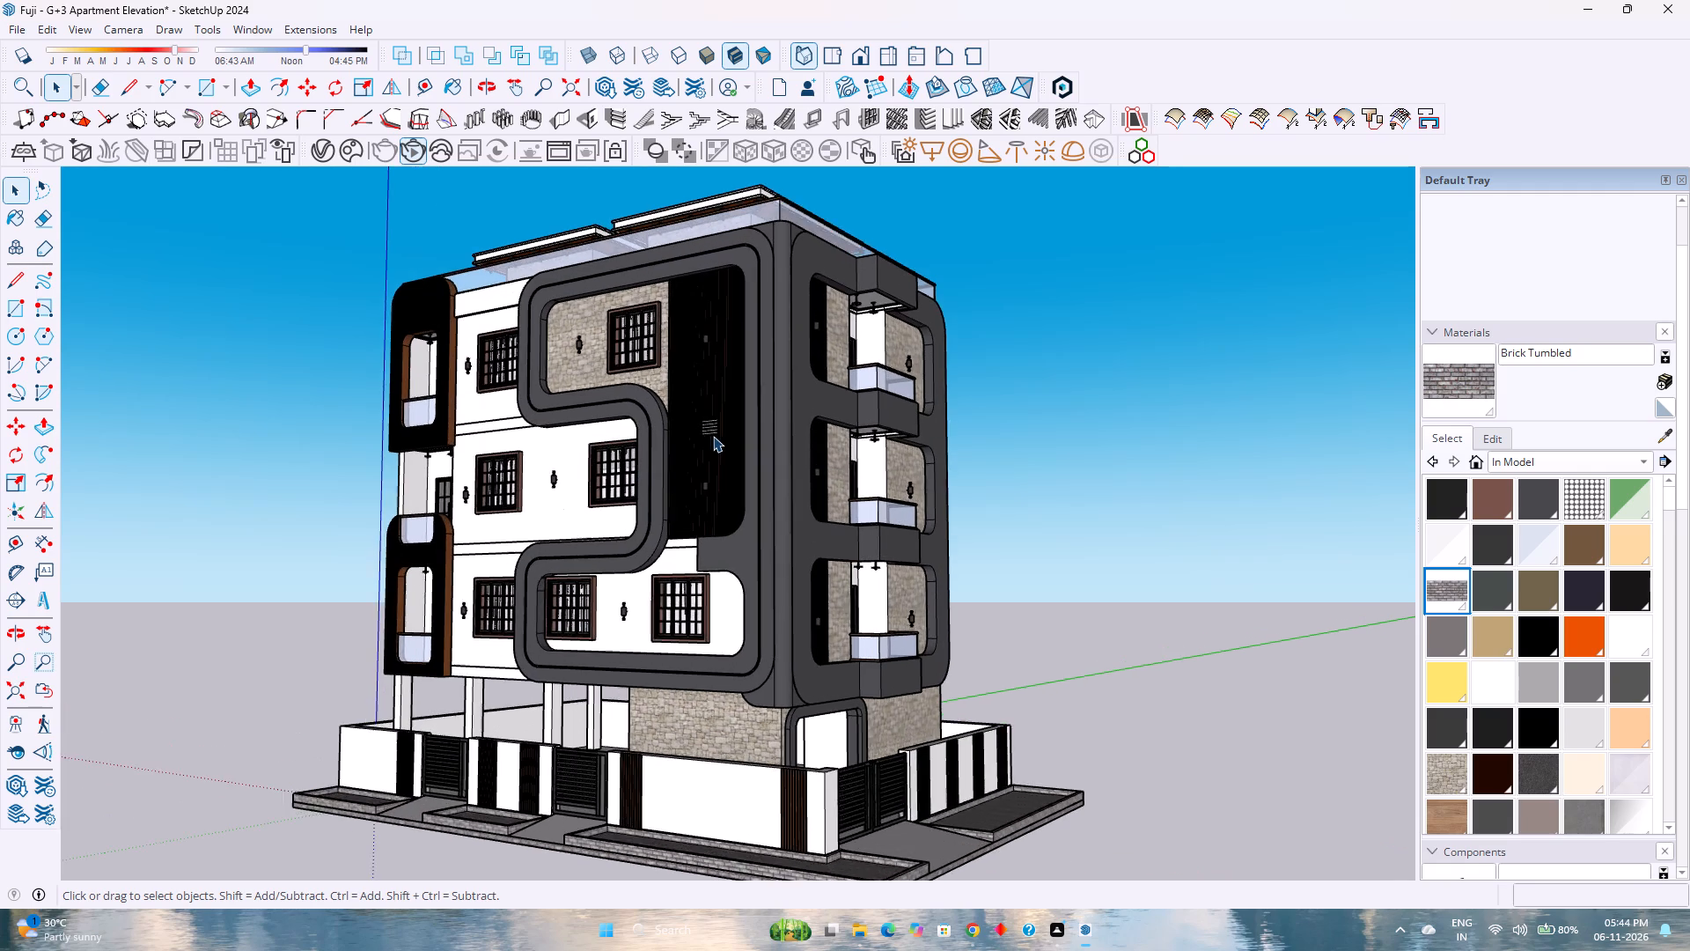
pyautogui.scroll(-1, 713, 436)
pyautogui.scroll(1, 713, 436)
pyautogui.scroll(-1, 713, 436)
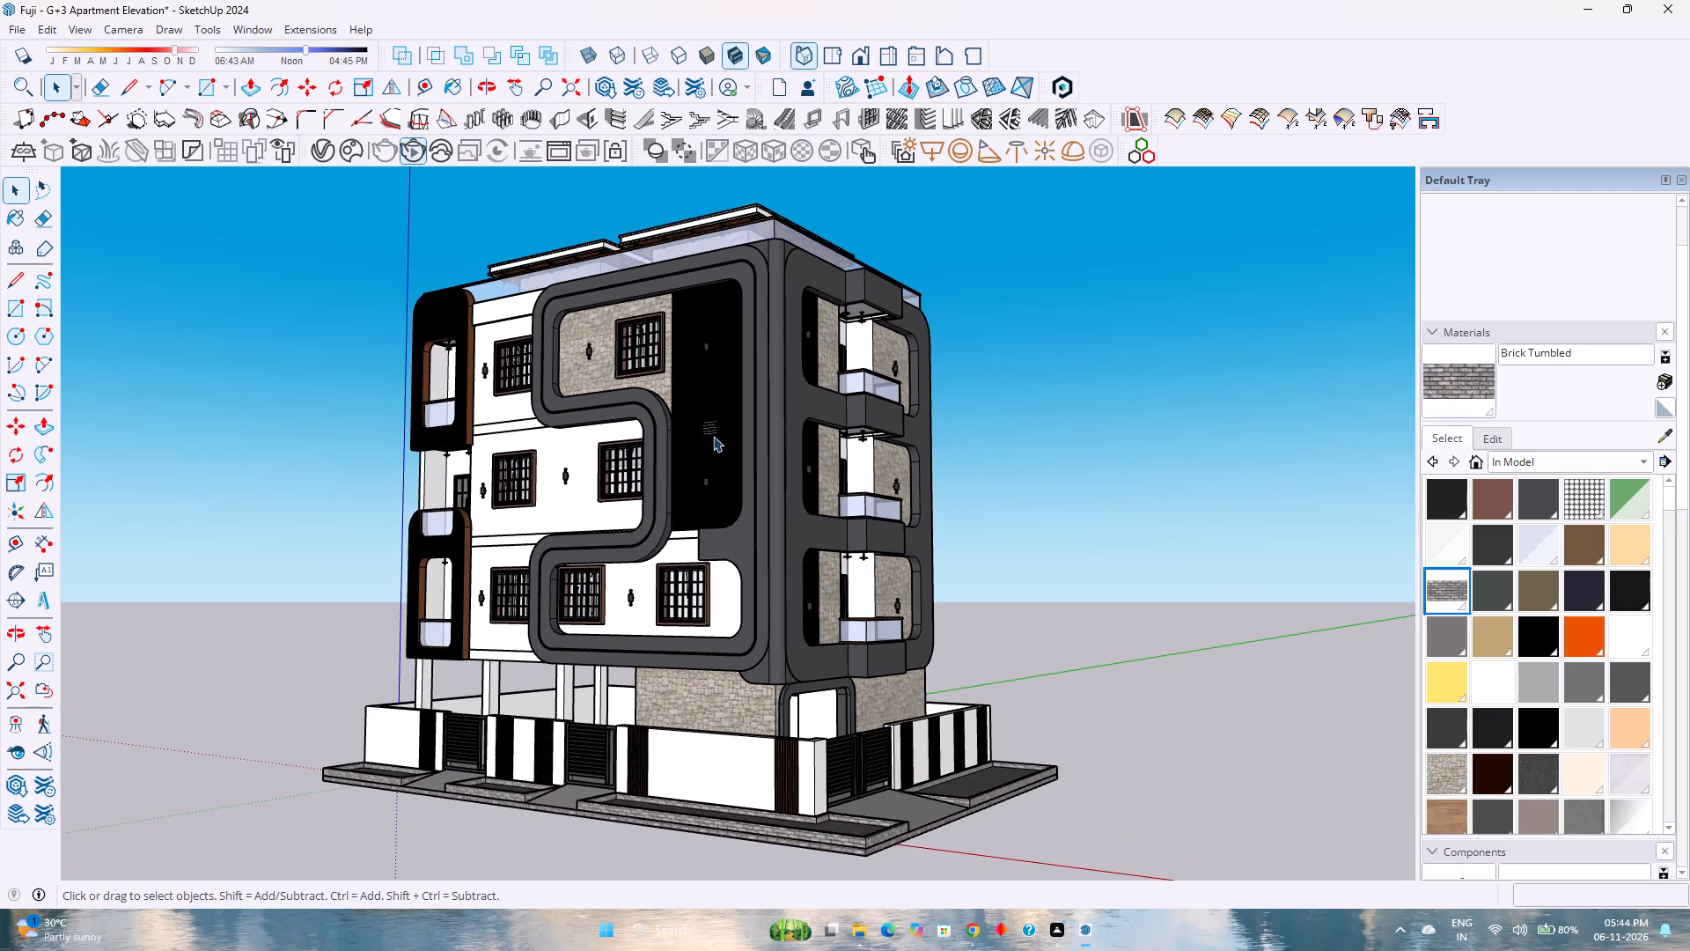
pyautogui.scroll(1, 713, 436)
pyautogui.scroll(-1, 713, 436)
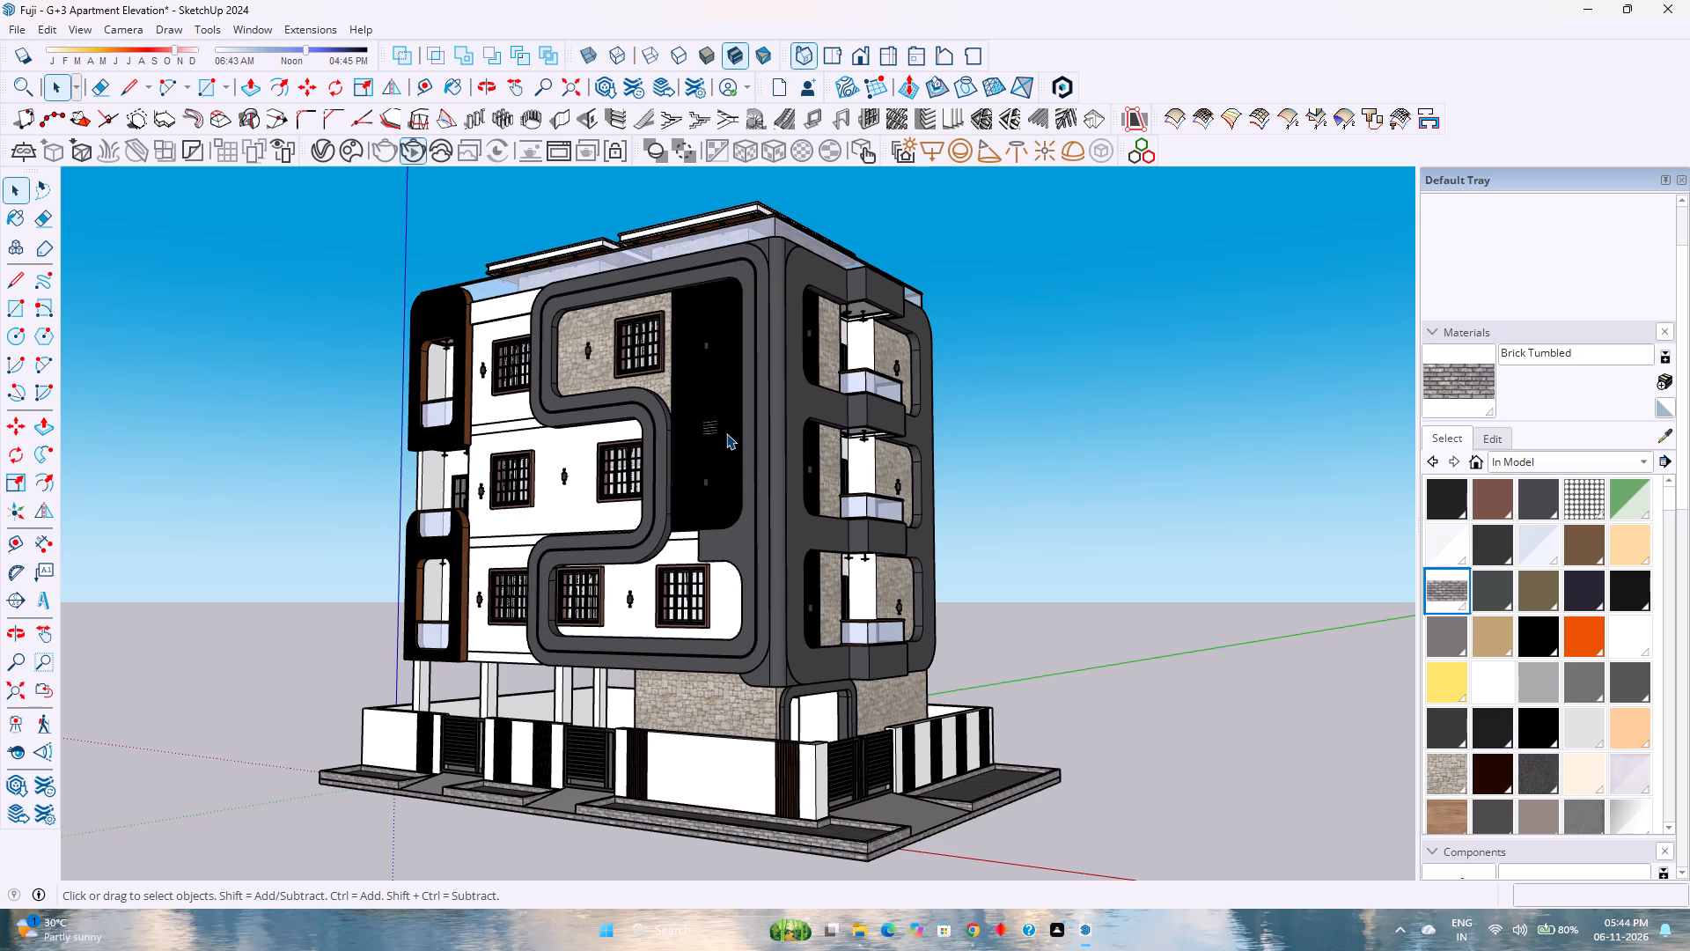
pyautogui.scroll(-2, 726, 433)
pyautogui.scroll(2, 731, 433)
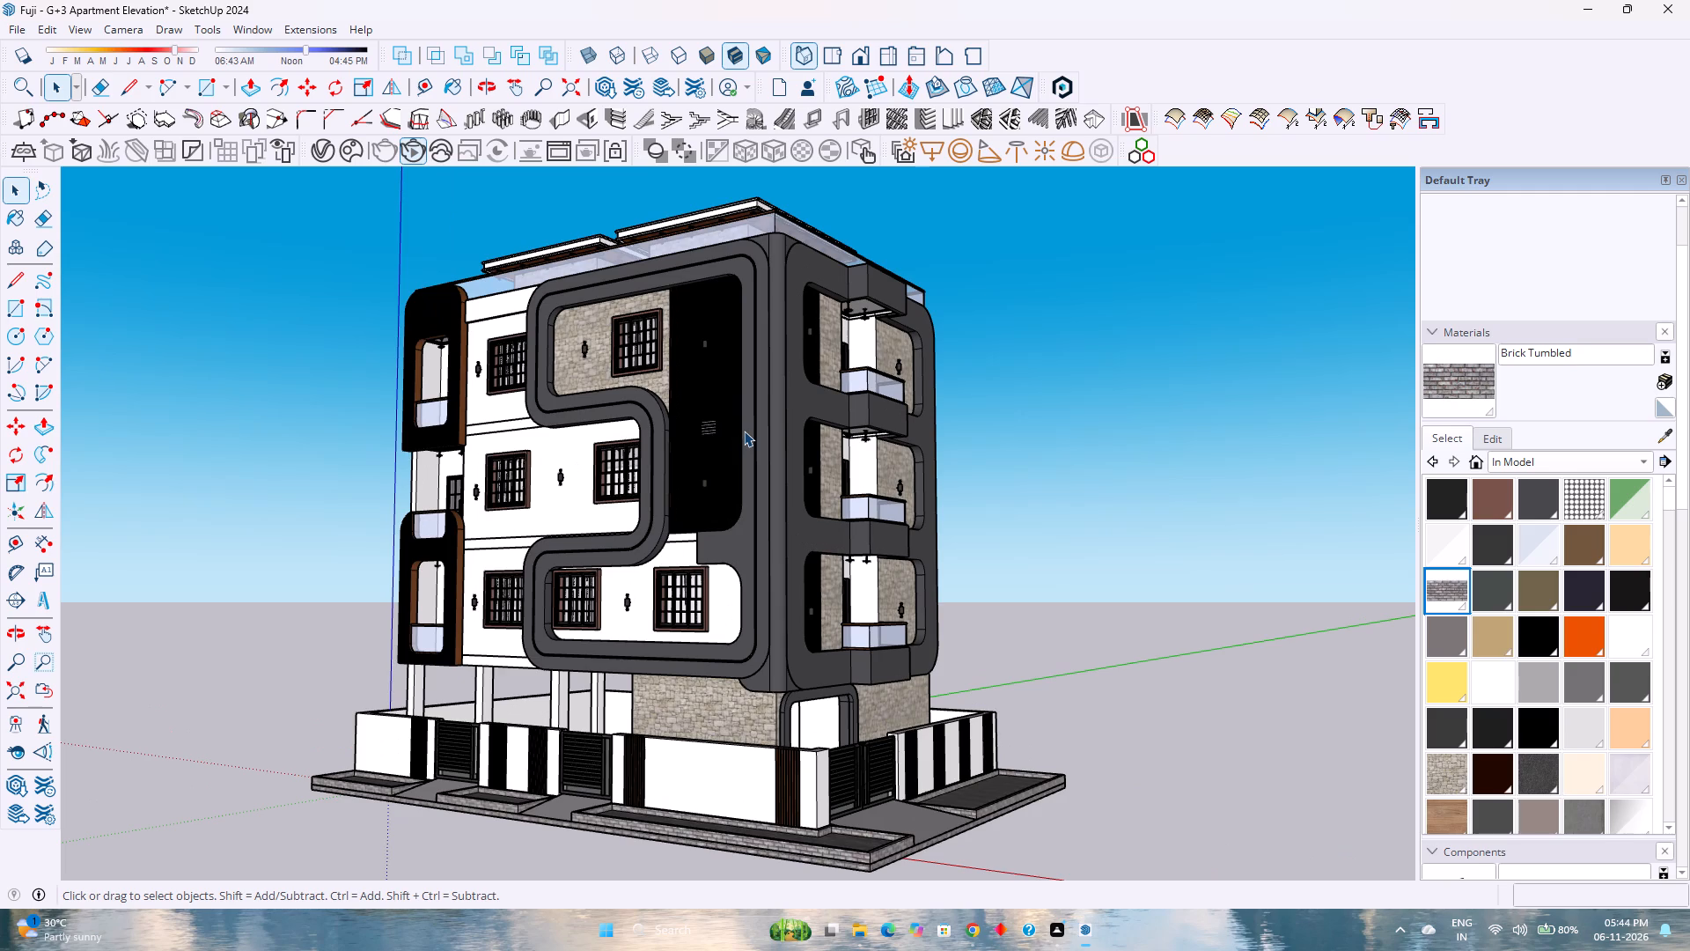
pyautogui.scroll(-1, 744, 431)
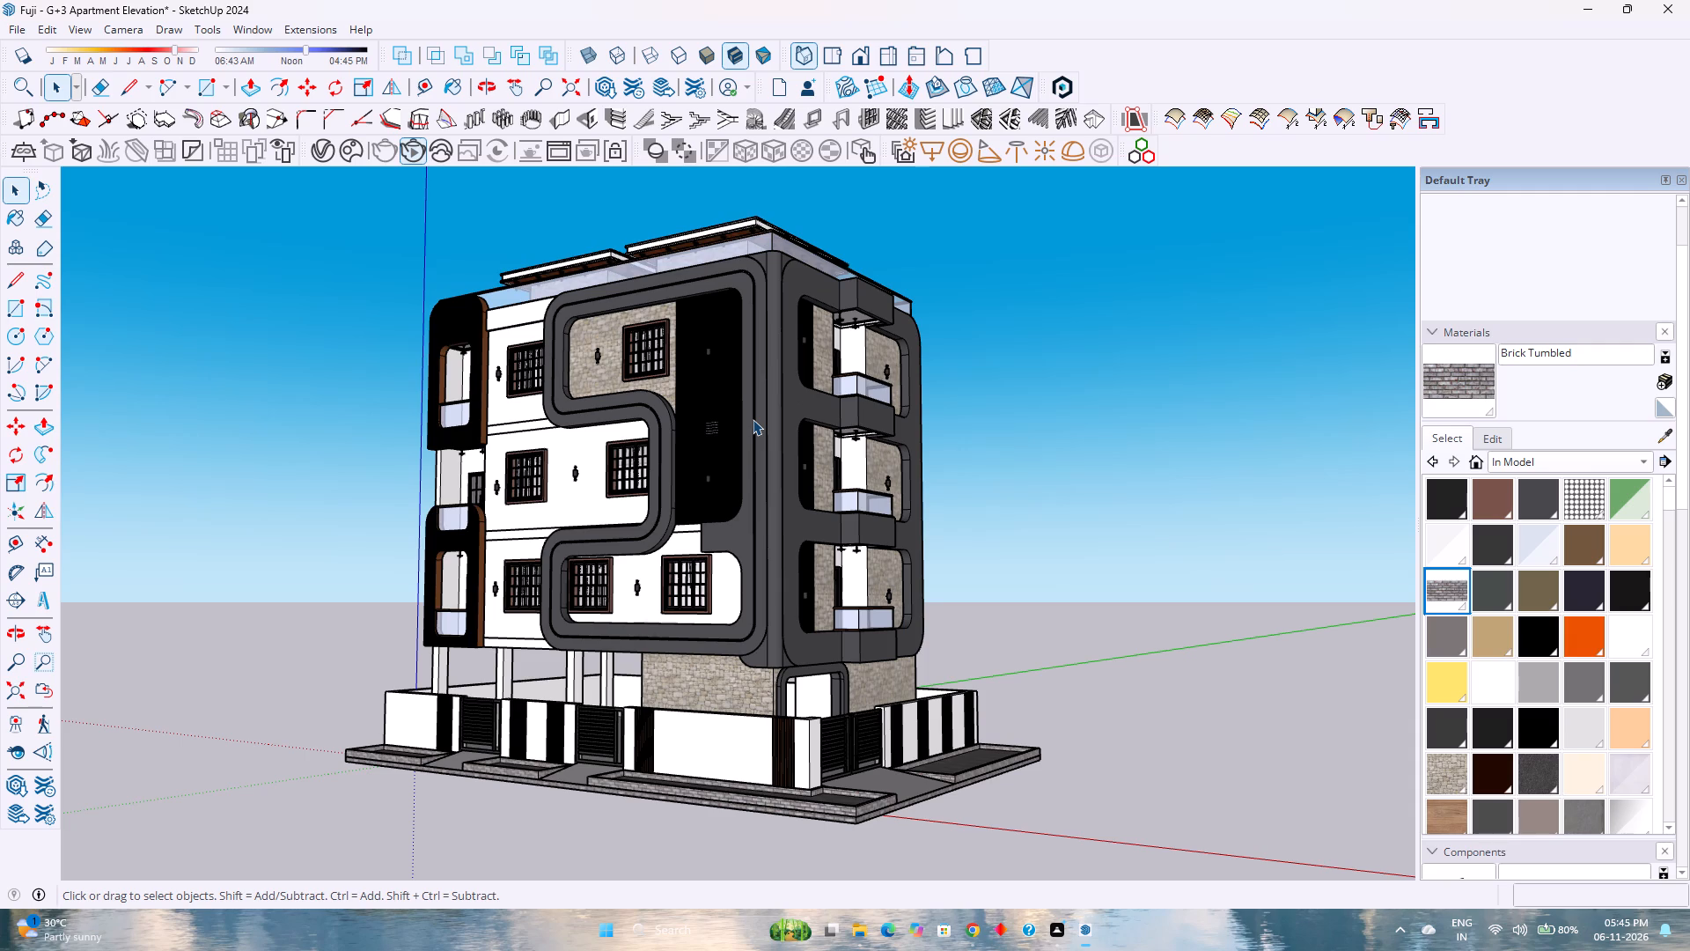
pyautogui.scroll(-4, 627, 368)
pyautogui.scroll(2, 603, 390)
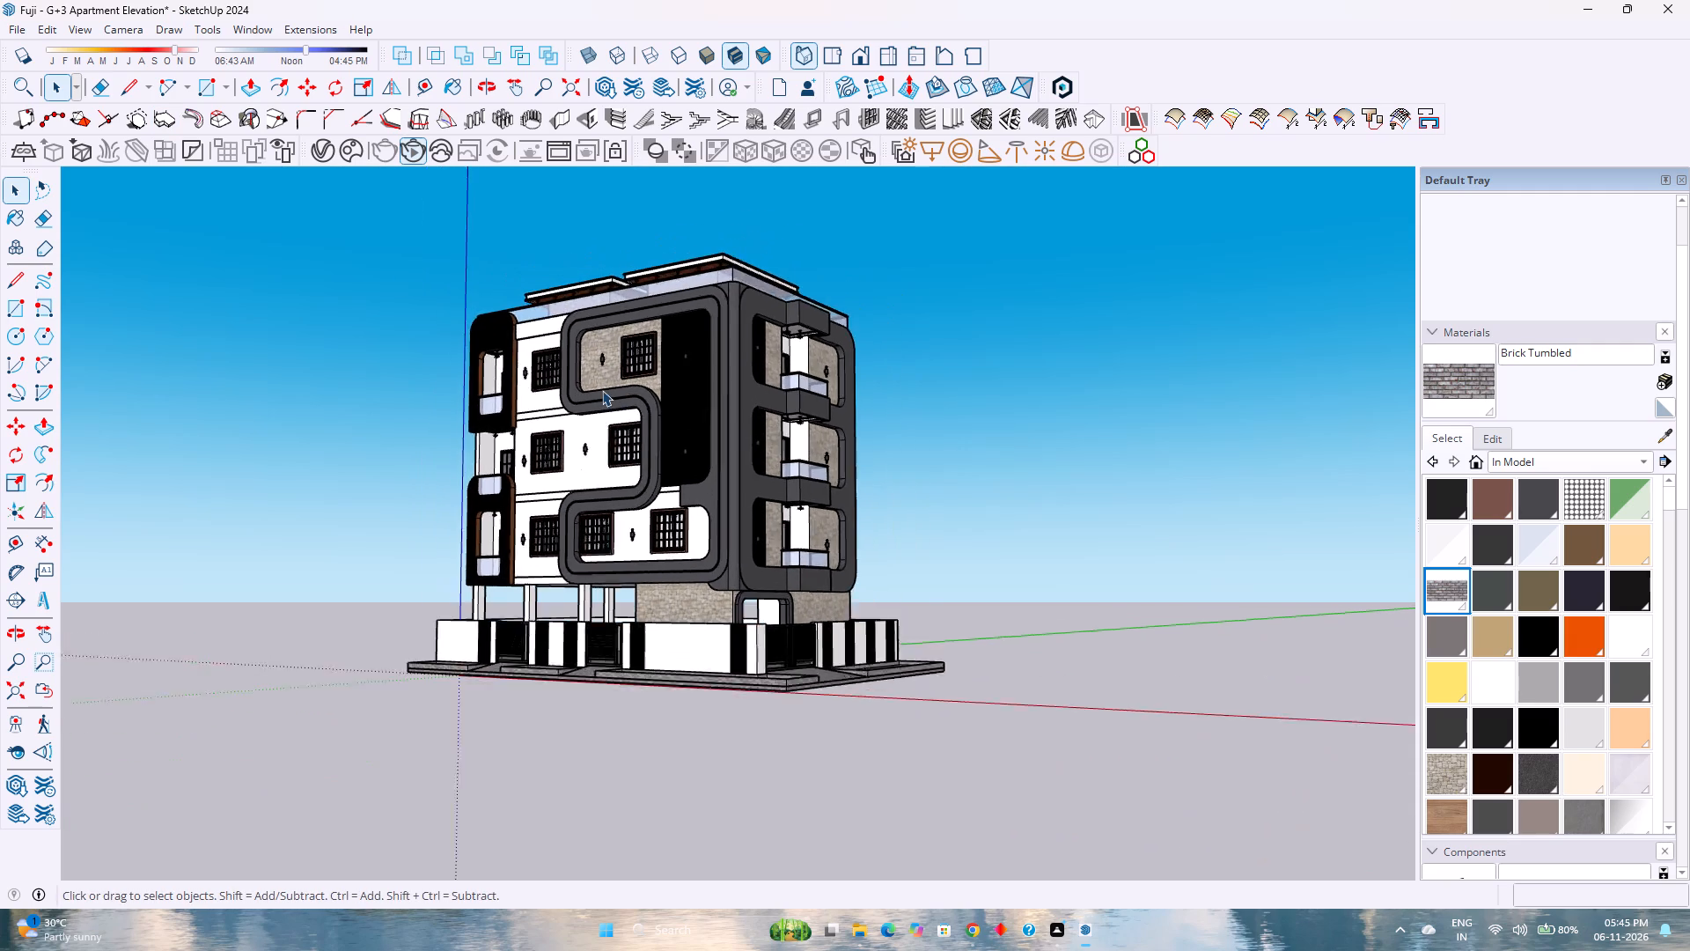
# Examine the front facade up close, including the S-shaped dark frame, wood and stone cladding, windows, corner balconies and compound wall.
pyautogui.scroll(2, 632, 518)
pyautogui.scroll(-2, 632, 520)
pyautogui.scroll(4, 632, 520)
pyautogui.scroll(-2, 628, 523)
pyautogui.scroll(2, 628, 523)
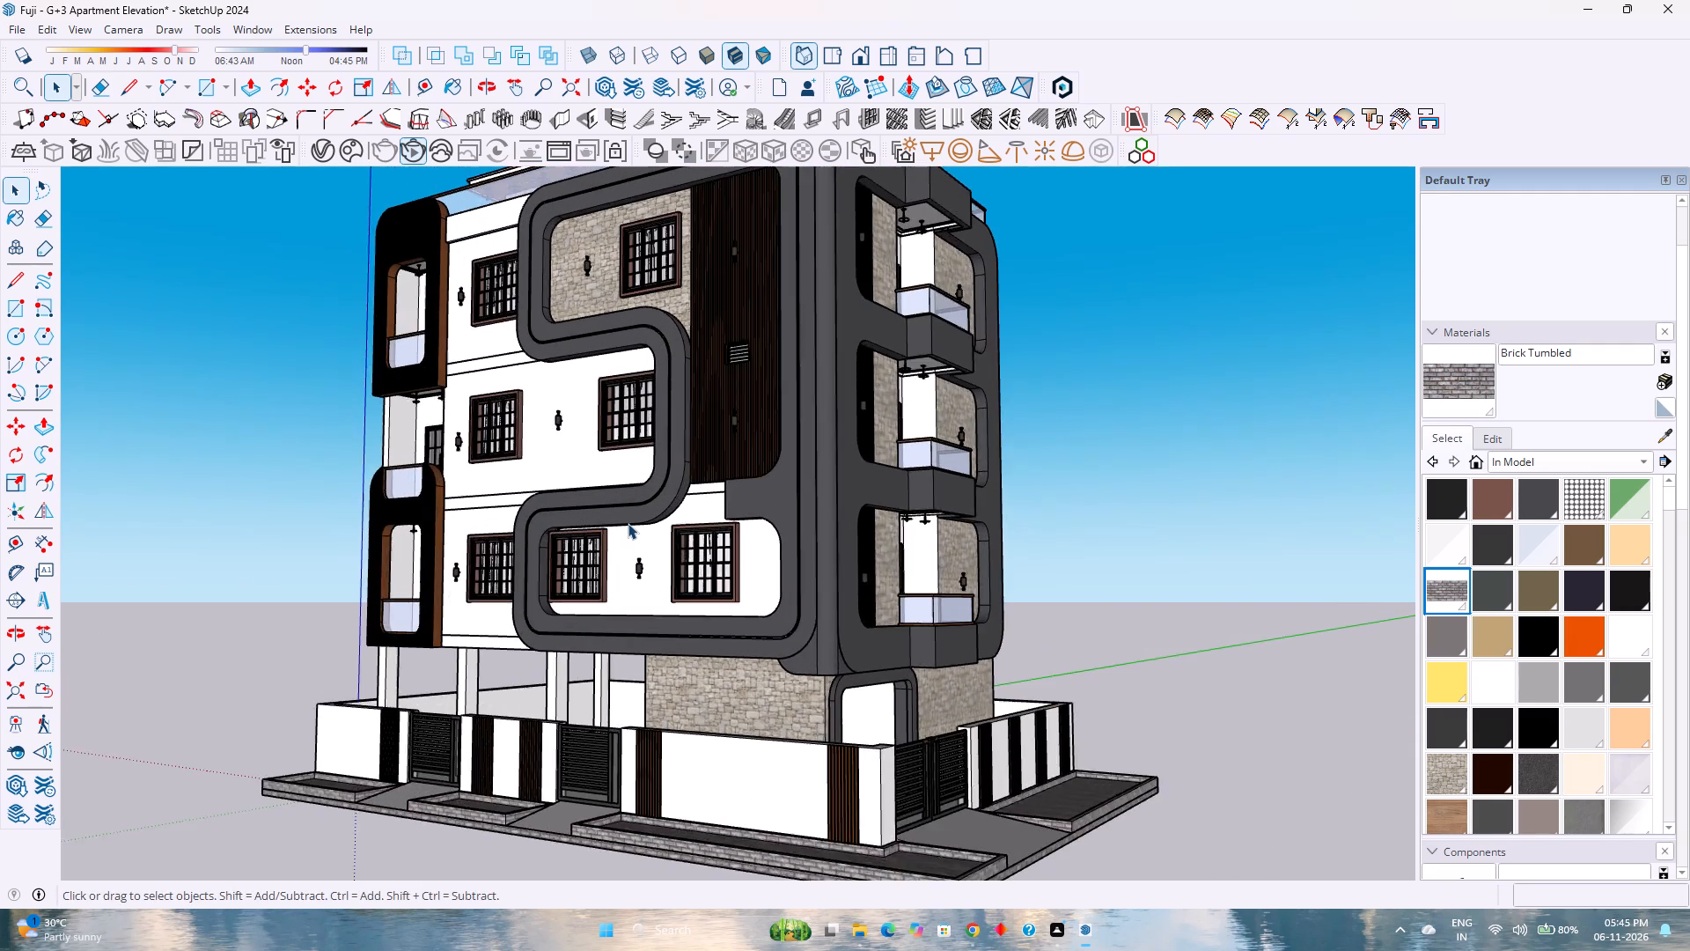
pyautogui.scroll(-2, 628, 523)
pyautogui.scroll(1, 628, 523)
pyautogui.scroll(-1, 628, 523)
pyautogui.scroll(3, 628, 523)
pyautogui.scroll(-2, 628, 523)
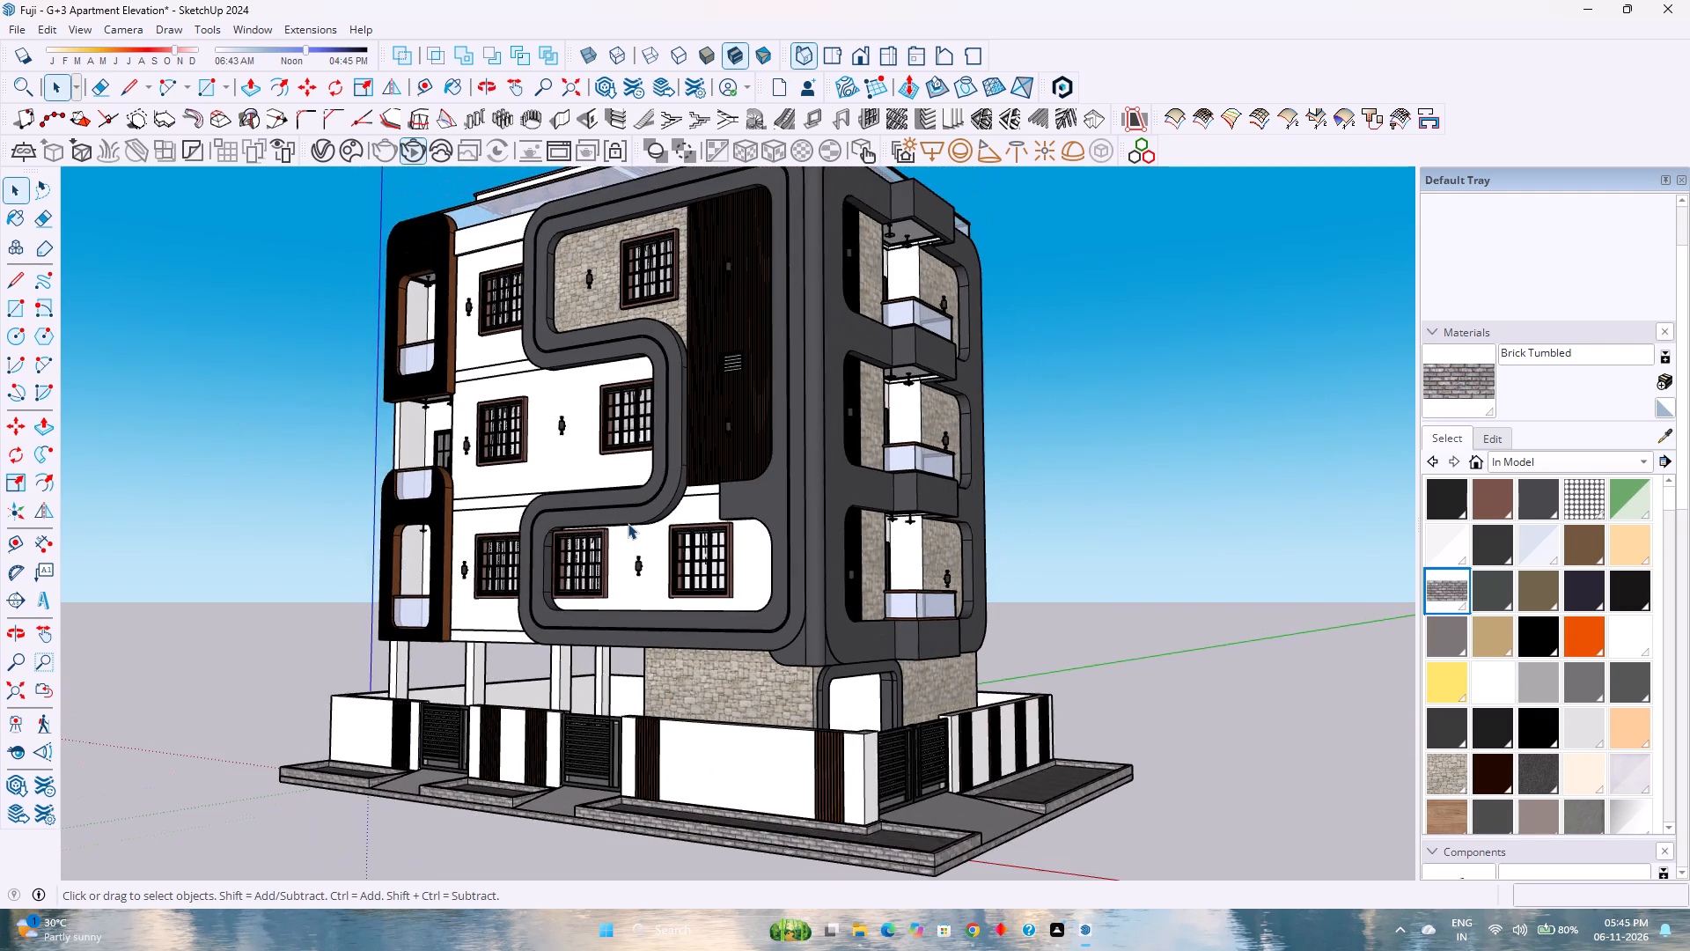
pyautogui.scroll(2, 628, 523)
pyautogui.scroll(-2, 628, 523)
pyautogui.scroll(2, 628, 523)
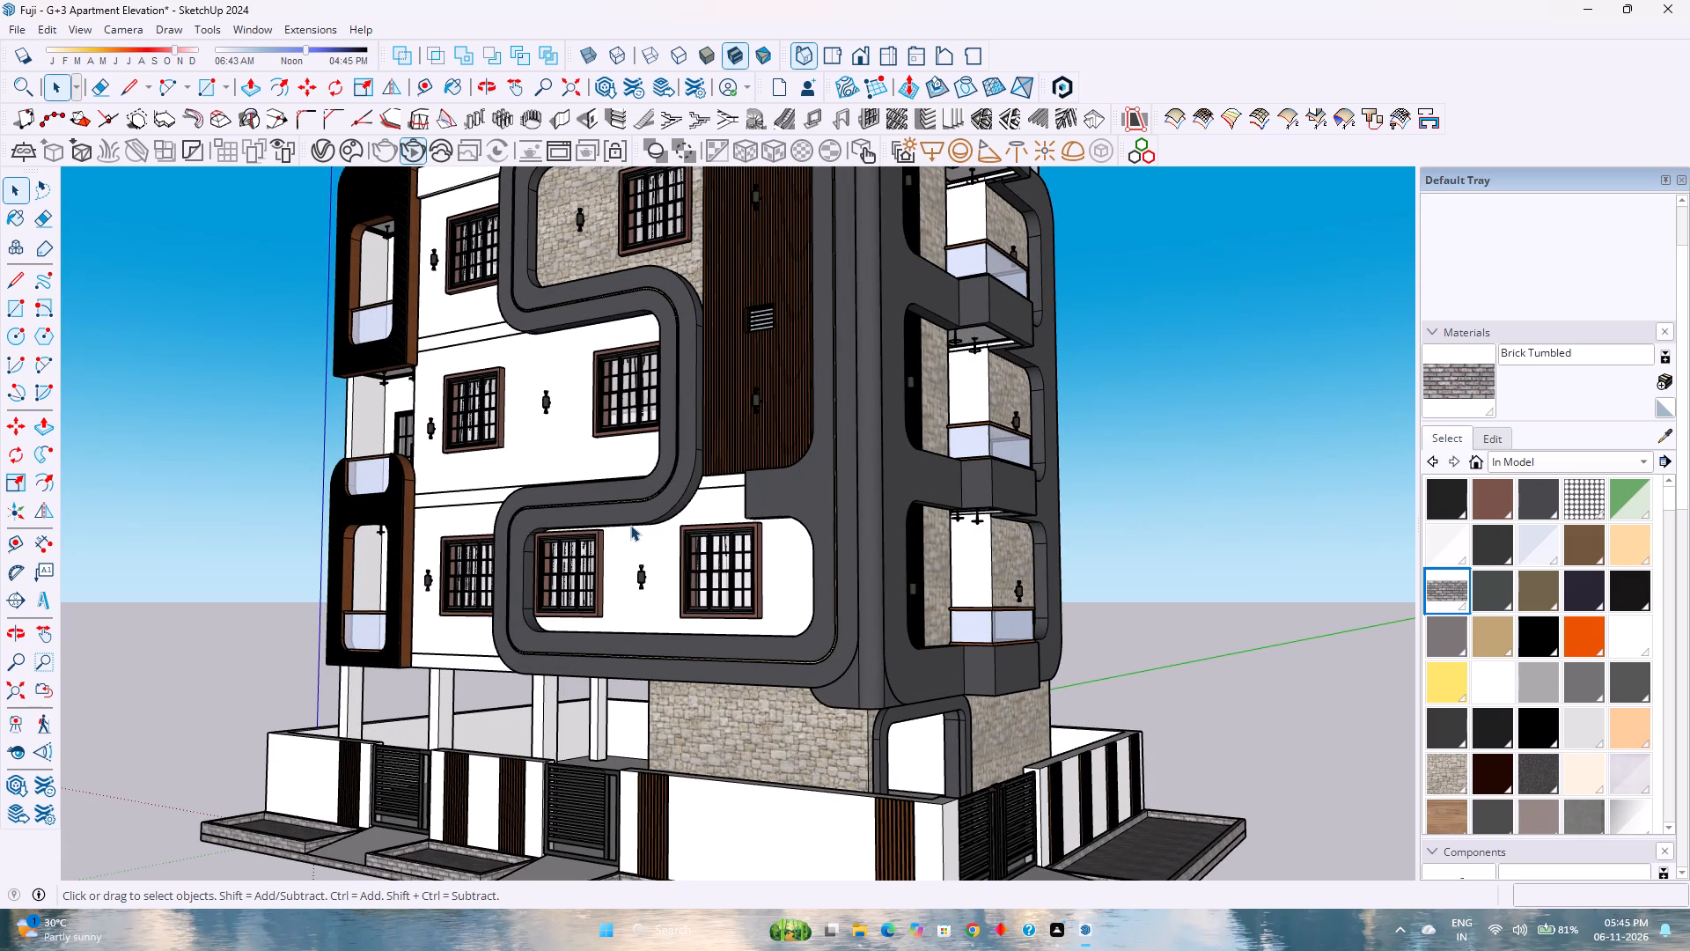
pyautogui.scroll(-2, 631, 530)
pyautogui.scroll(1, 631, 530)
pyautogui.scroll(-2, 630, 530)
pyautogui.scroll(2, 634, 528)
pyautogui.scroll(-1, 636, 527)
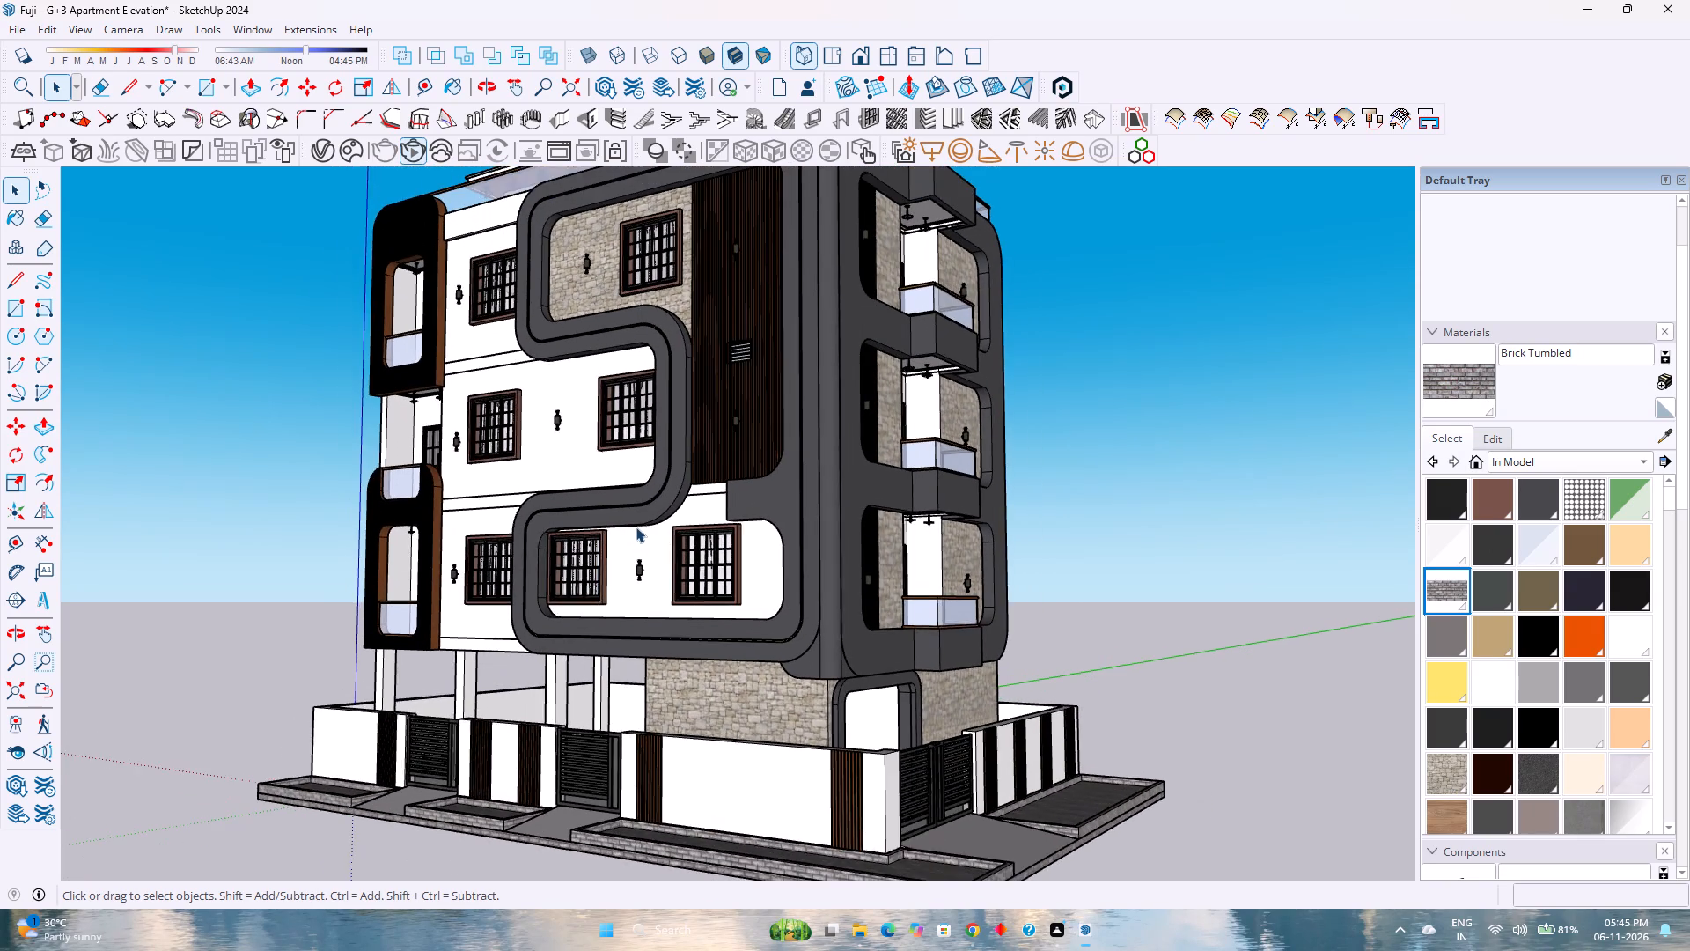
pyautogui.scroll(1, 636, 527)
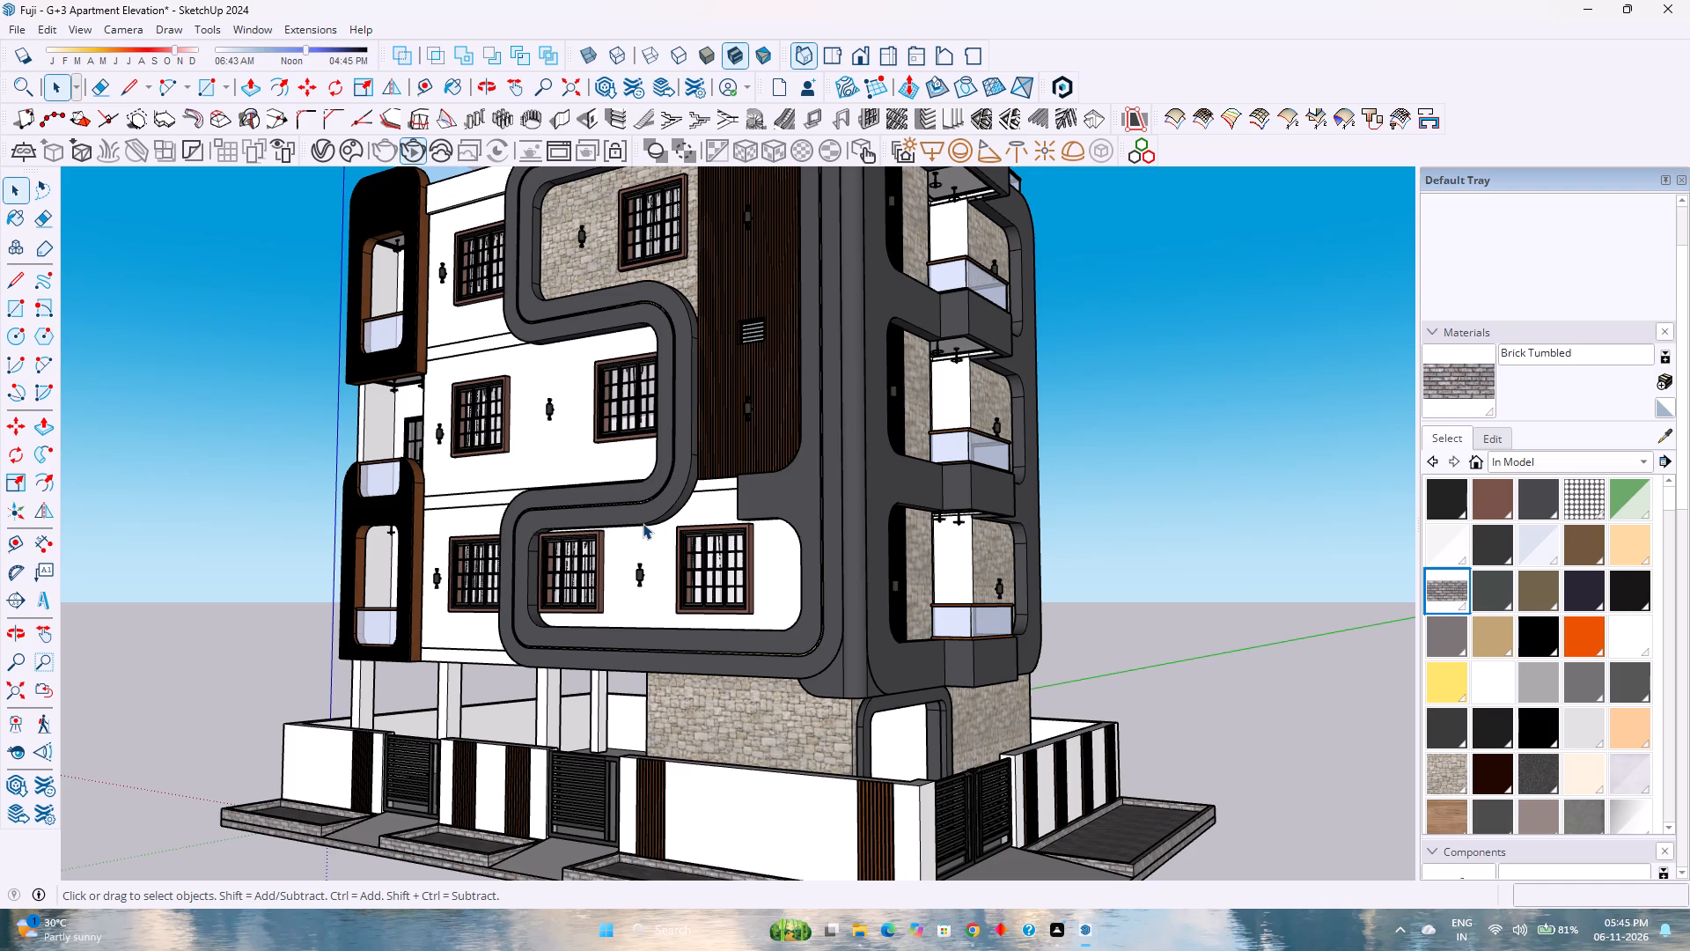
pyautogui.scroll(-2, 643, 523)
pyautogui.scroll(2, 643, 523)
pyautogui.scroll(-3, 643, 523)
pyautogui.scroll(3, 643, 523)
pyautogui.scroll(-2, 643, 523)
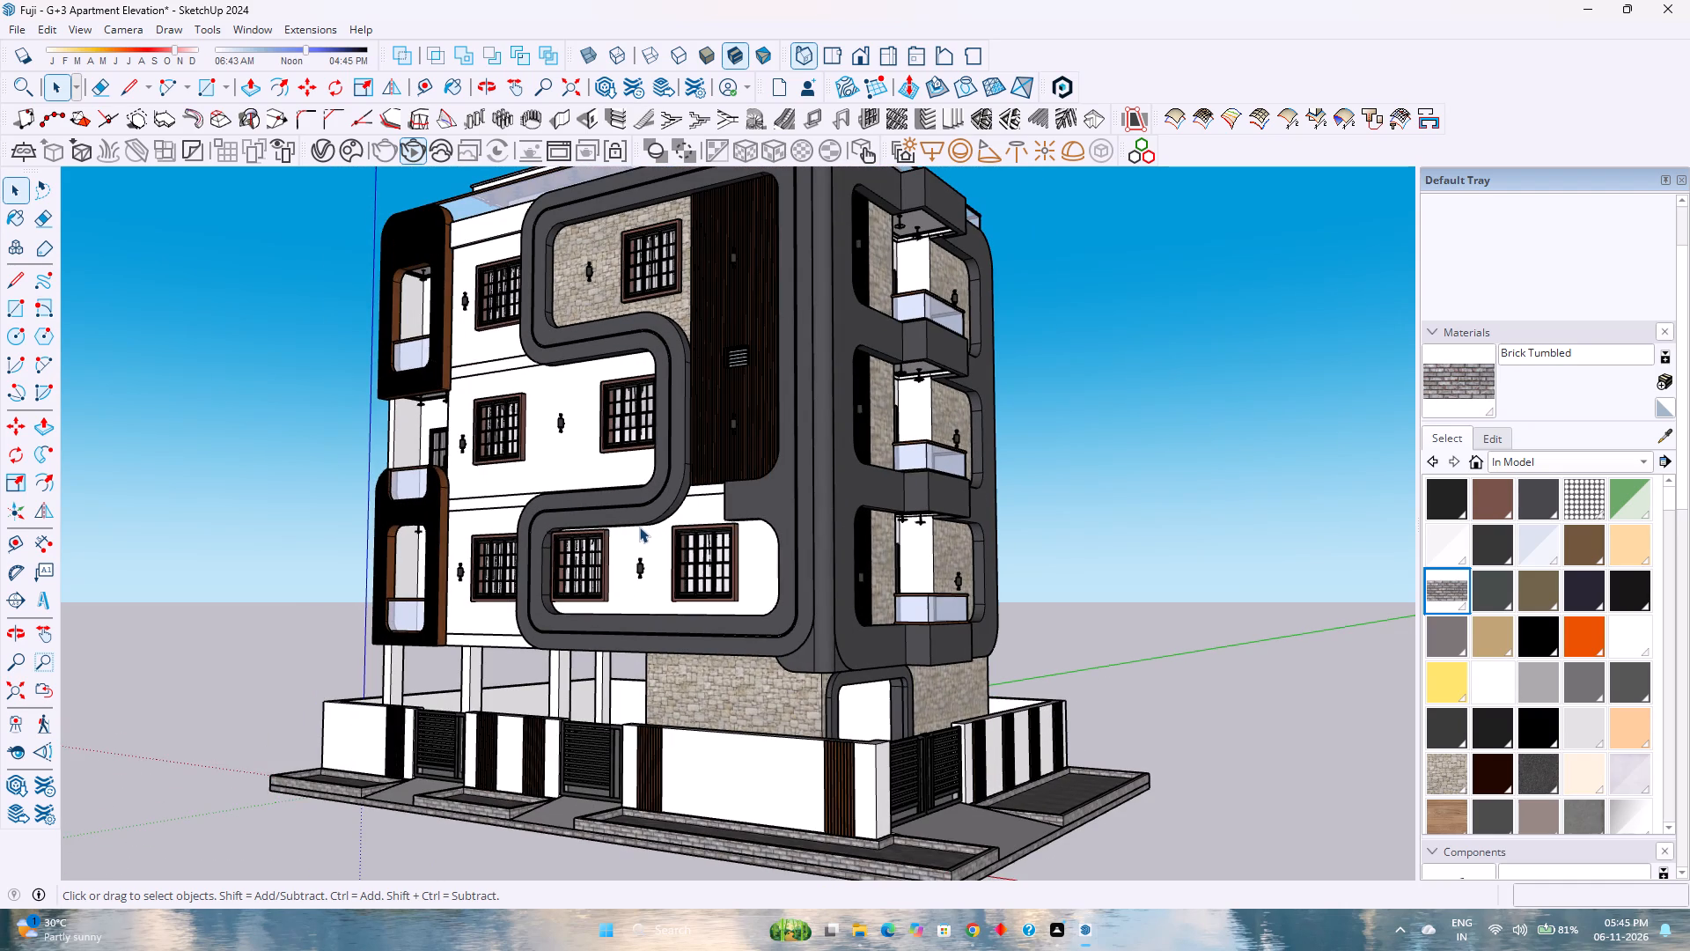
pyautogui.scroll(2, 639, 527)
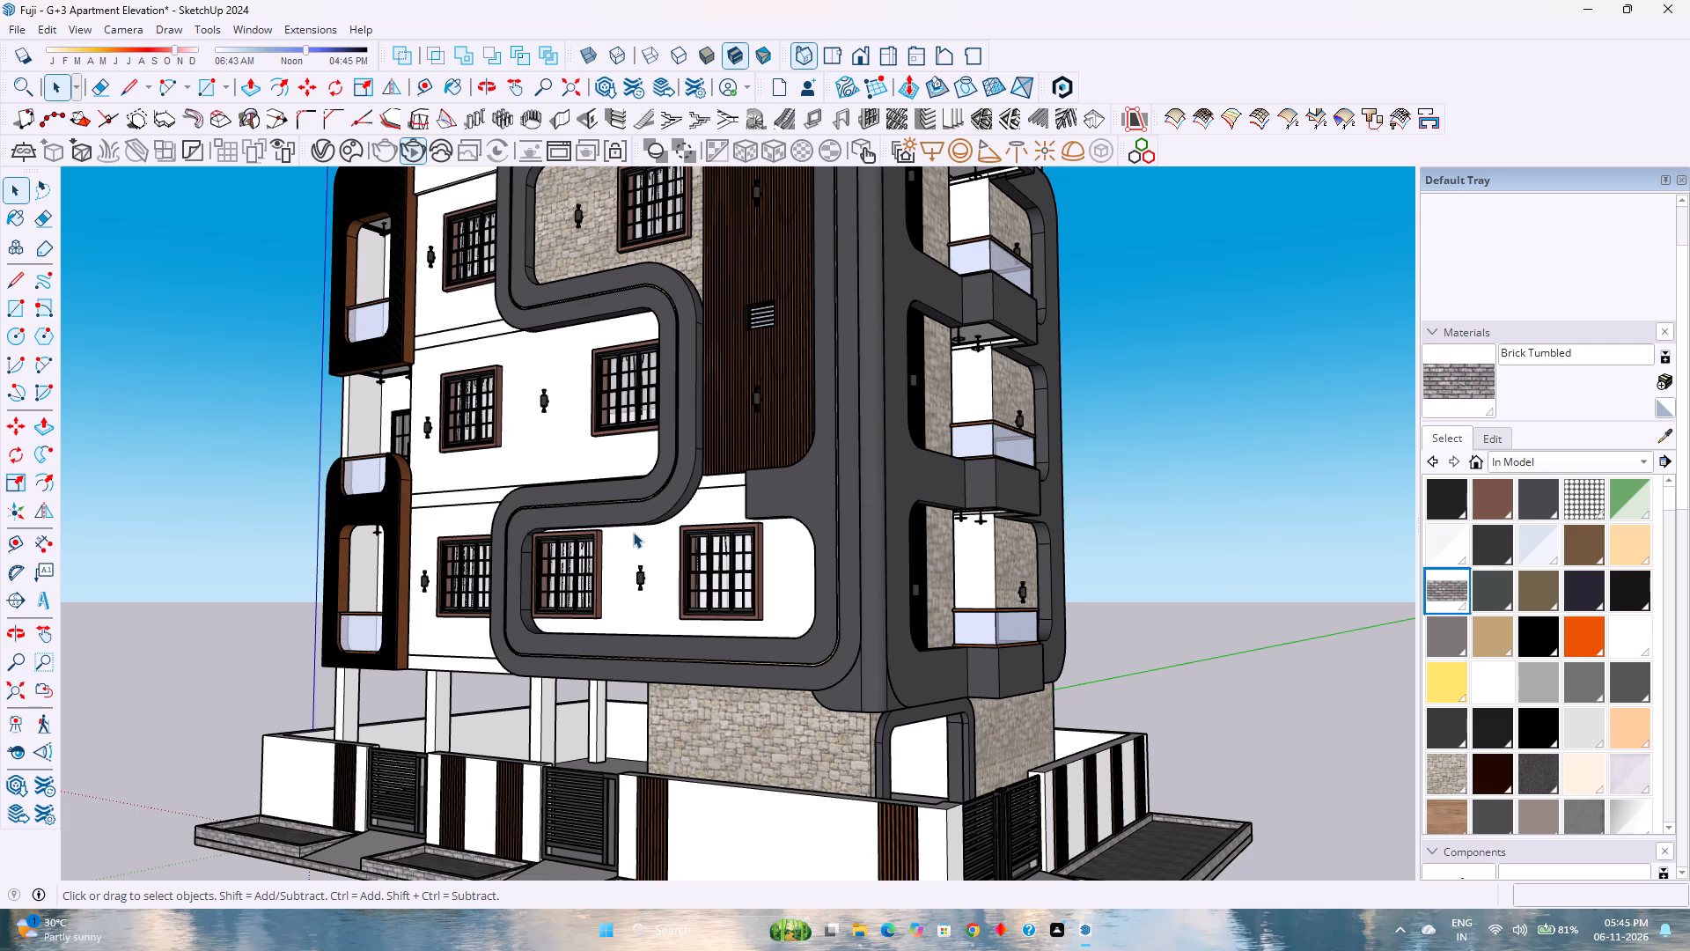
pyautogui.scroll(-6, 620, 545)
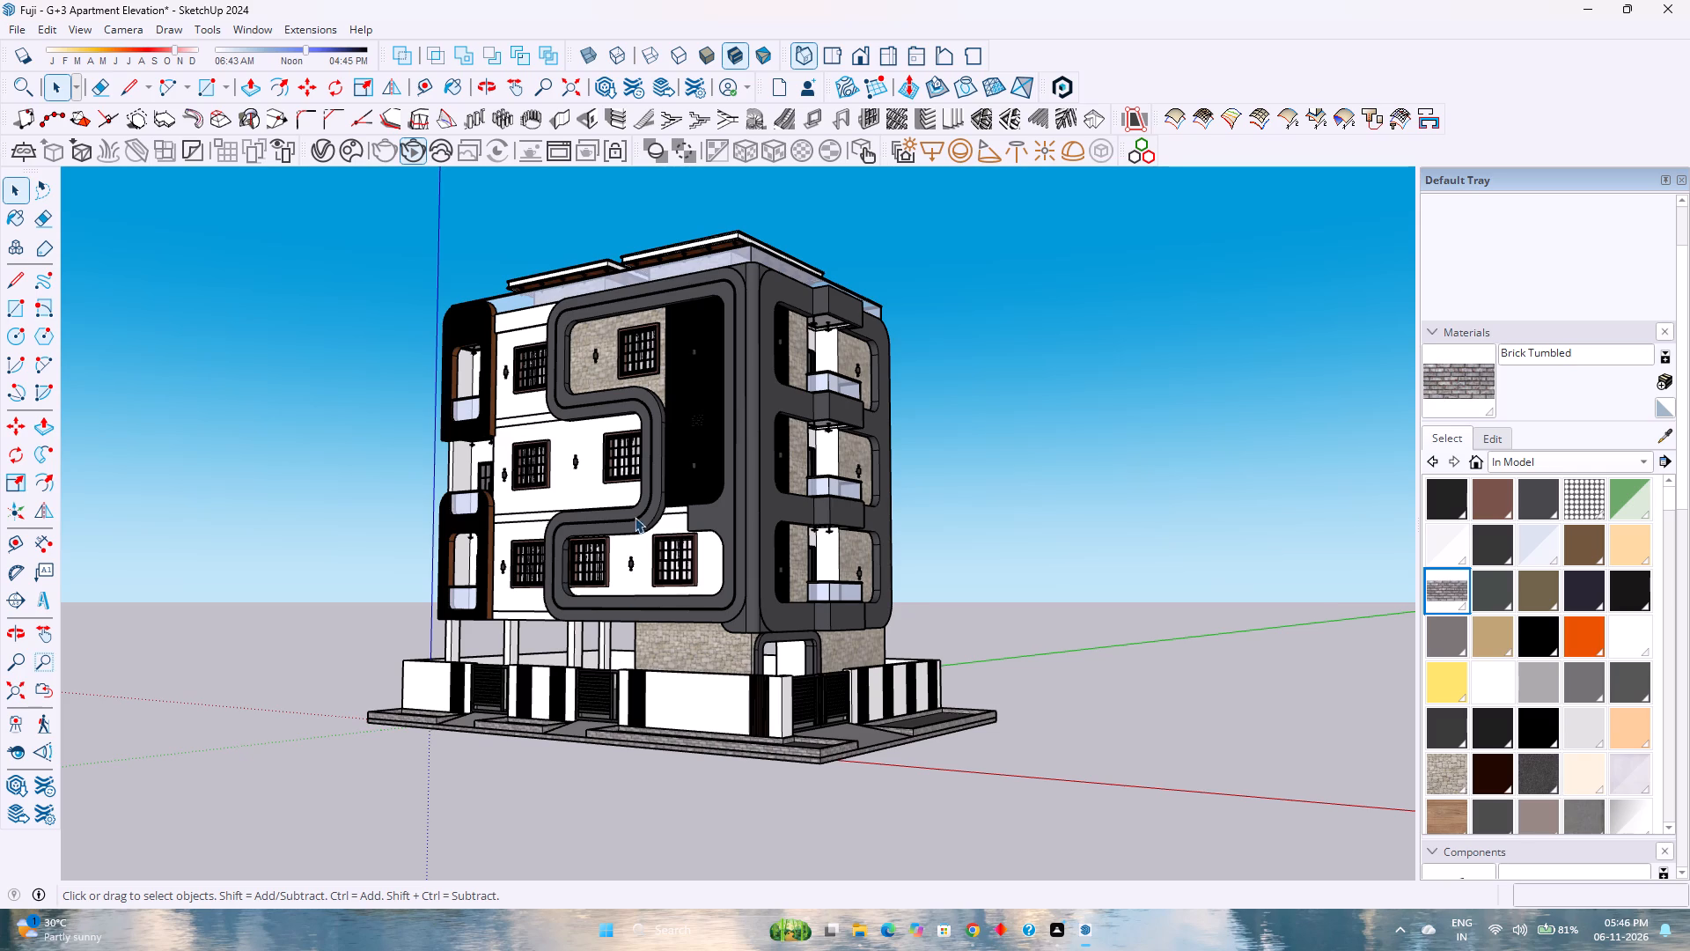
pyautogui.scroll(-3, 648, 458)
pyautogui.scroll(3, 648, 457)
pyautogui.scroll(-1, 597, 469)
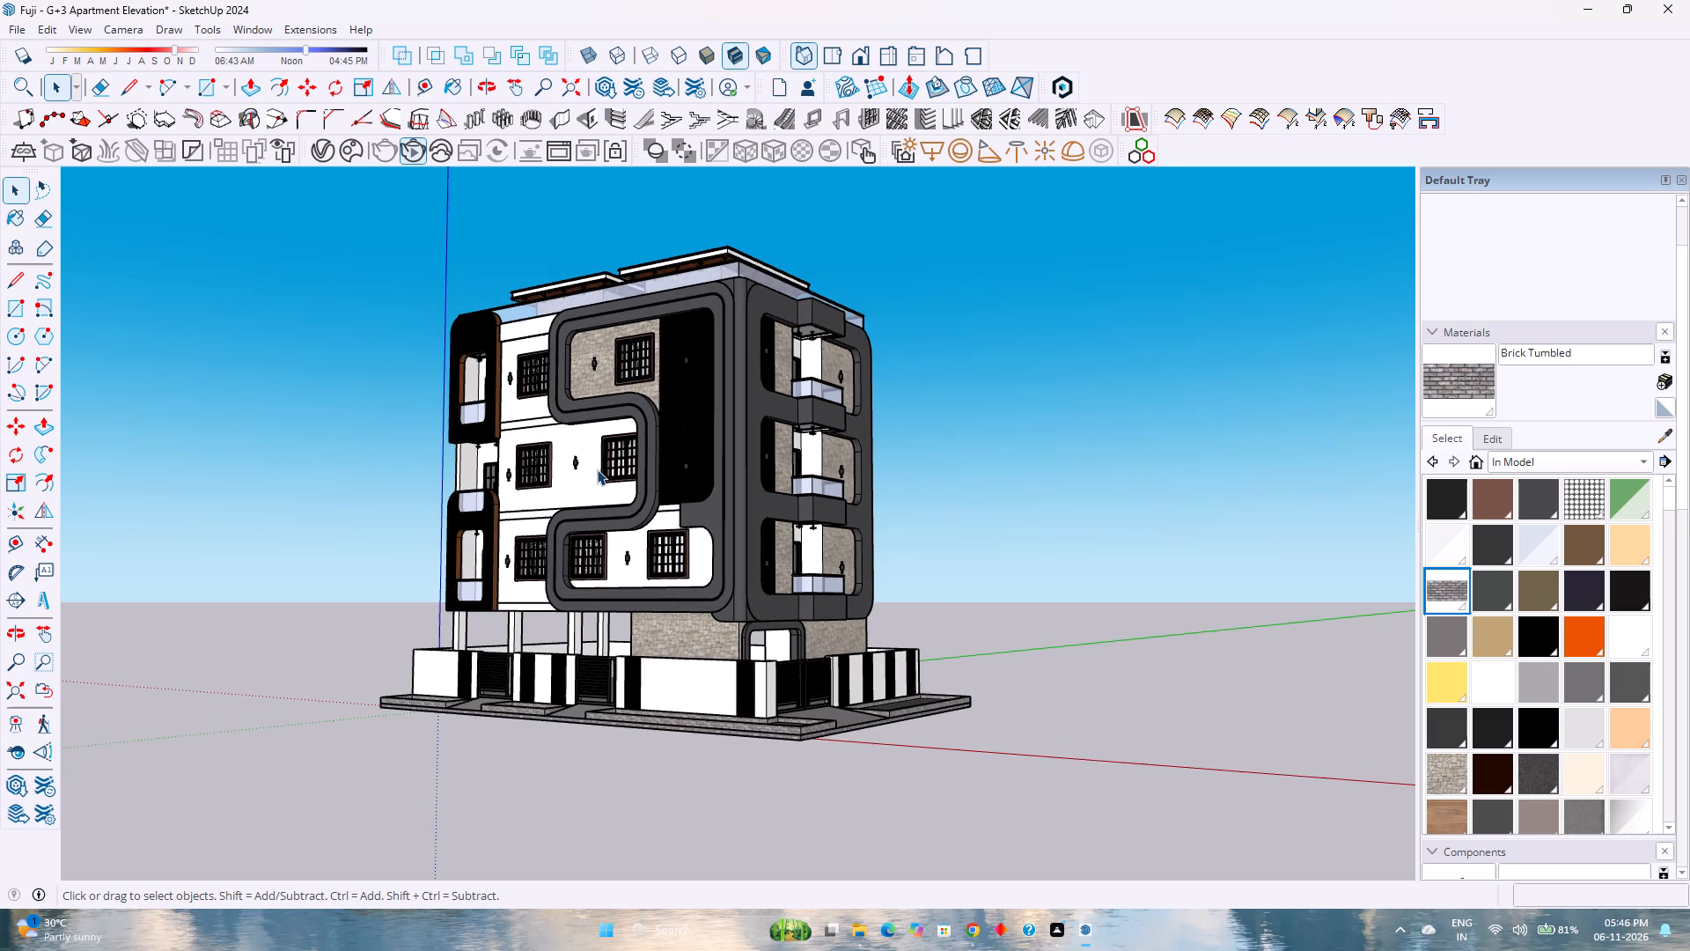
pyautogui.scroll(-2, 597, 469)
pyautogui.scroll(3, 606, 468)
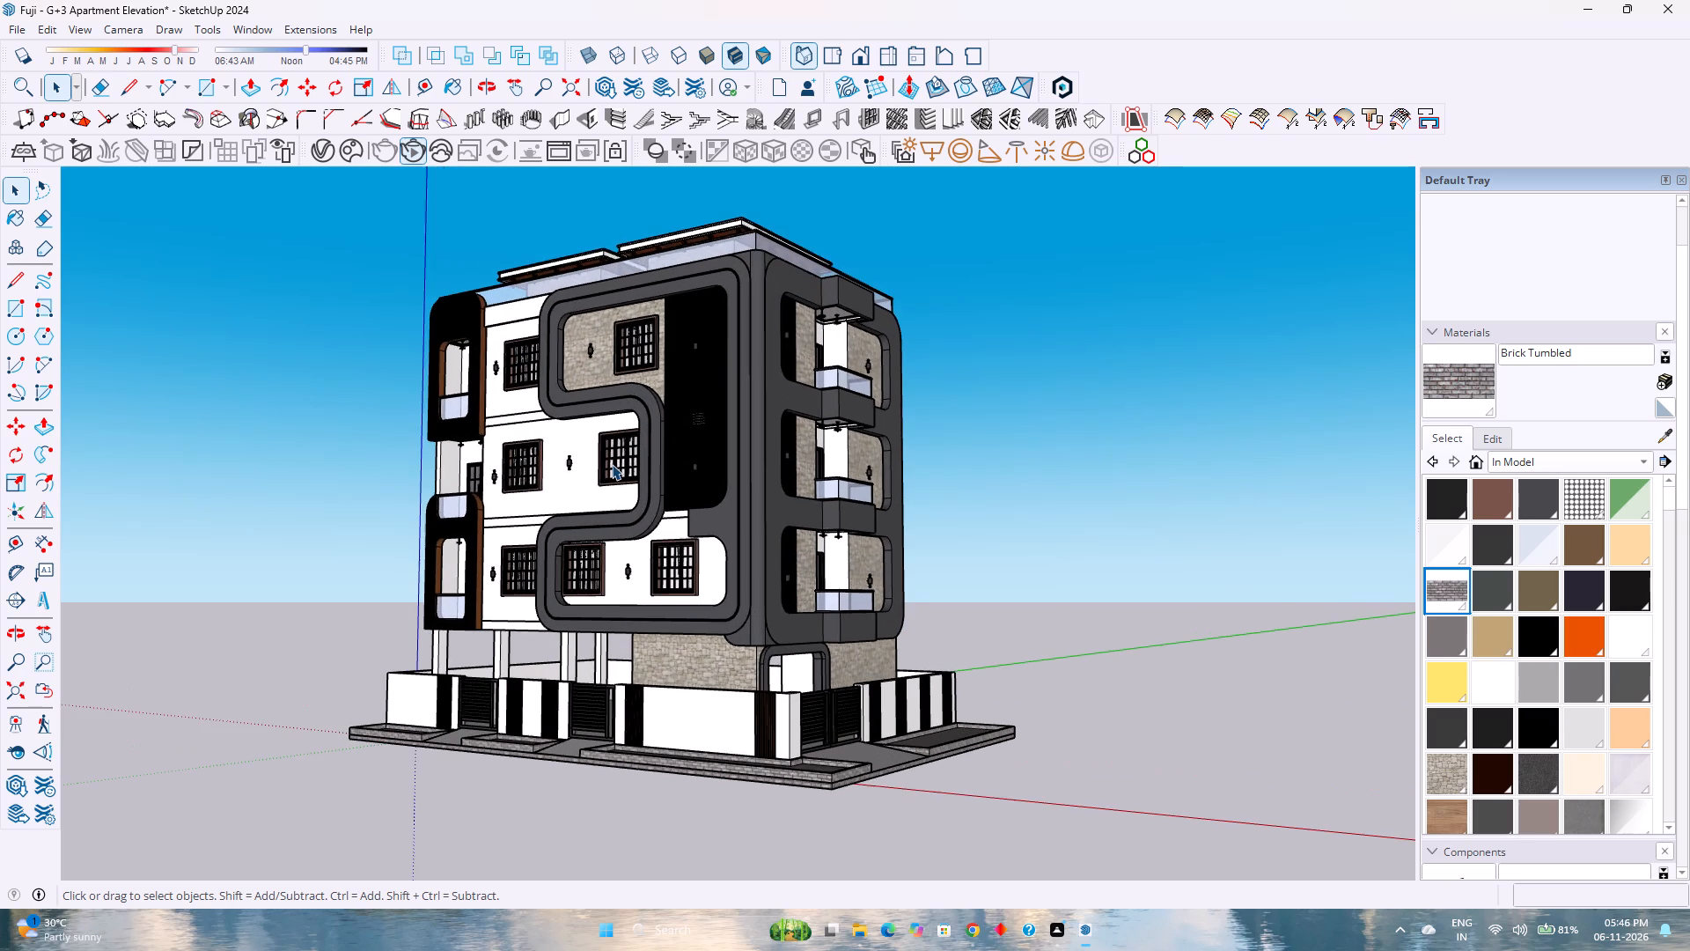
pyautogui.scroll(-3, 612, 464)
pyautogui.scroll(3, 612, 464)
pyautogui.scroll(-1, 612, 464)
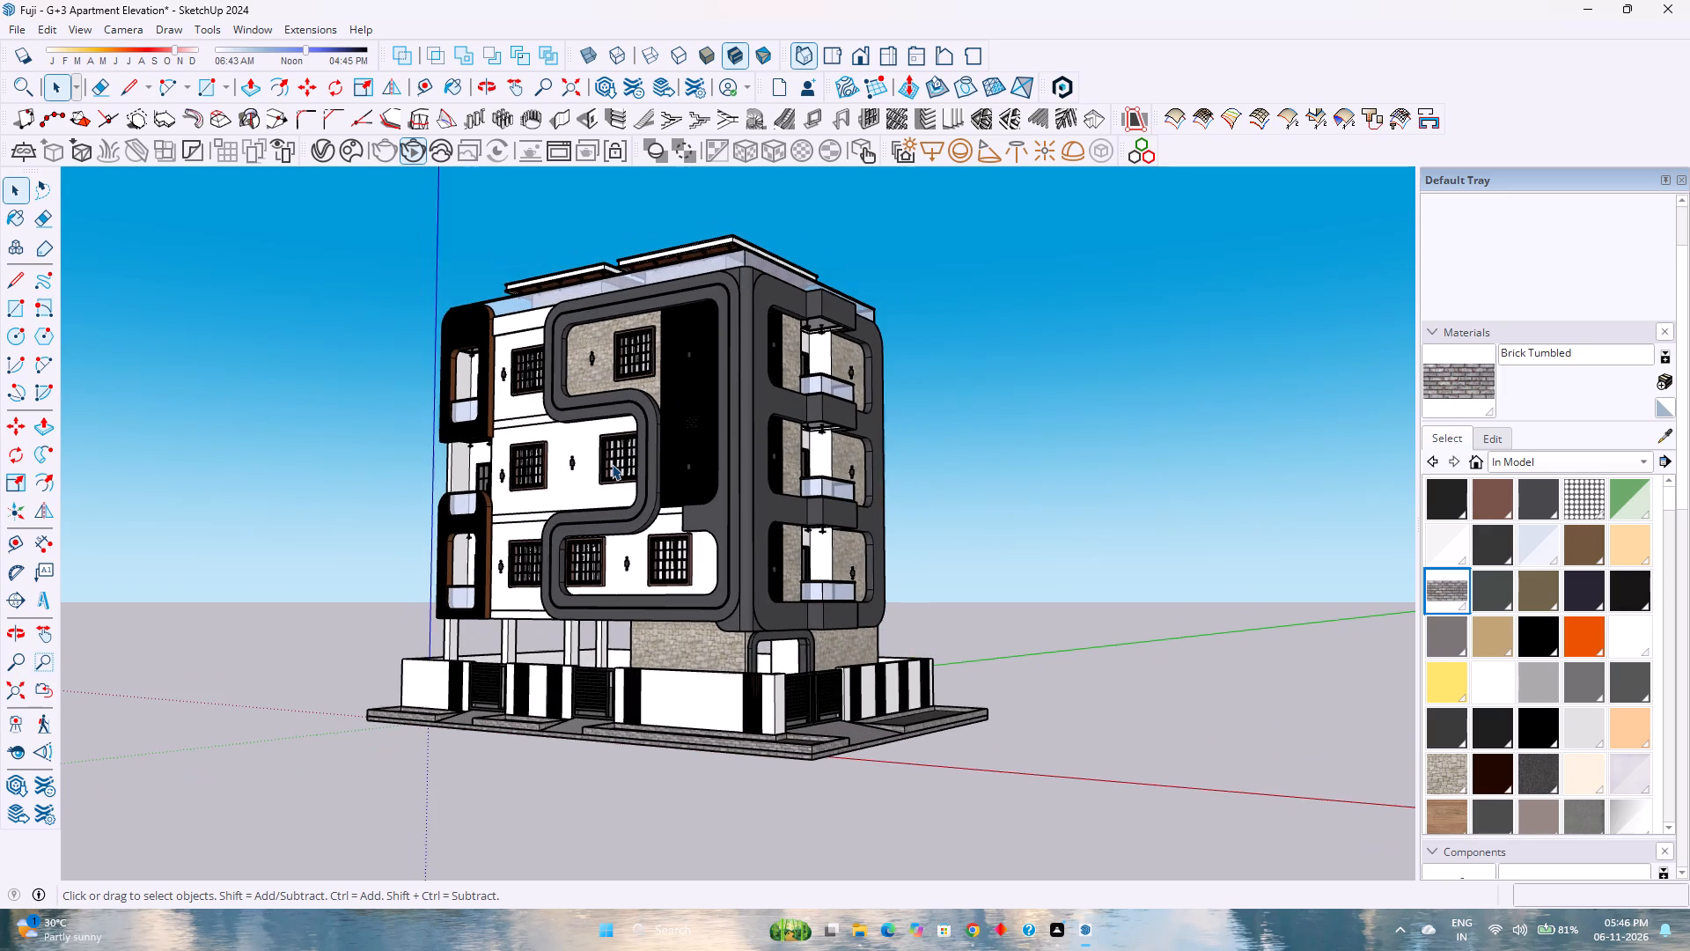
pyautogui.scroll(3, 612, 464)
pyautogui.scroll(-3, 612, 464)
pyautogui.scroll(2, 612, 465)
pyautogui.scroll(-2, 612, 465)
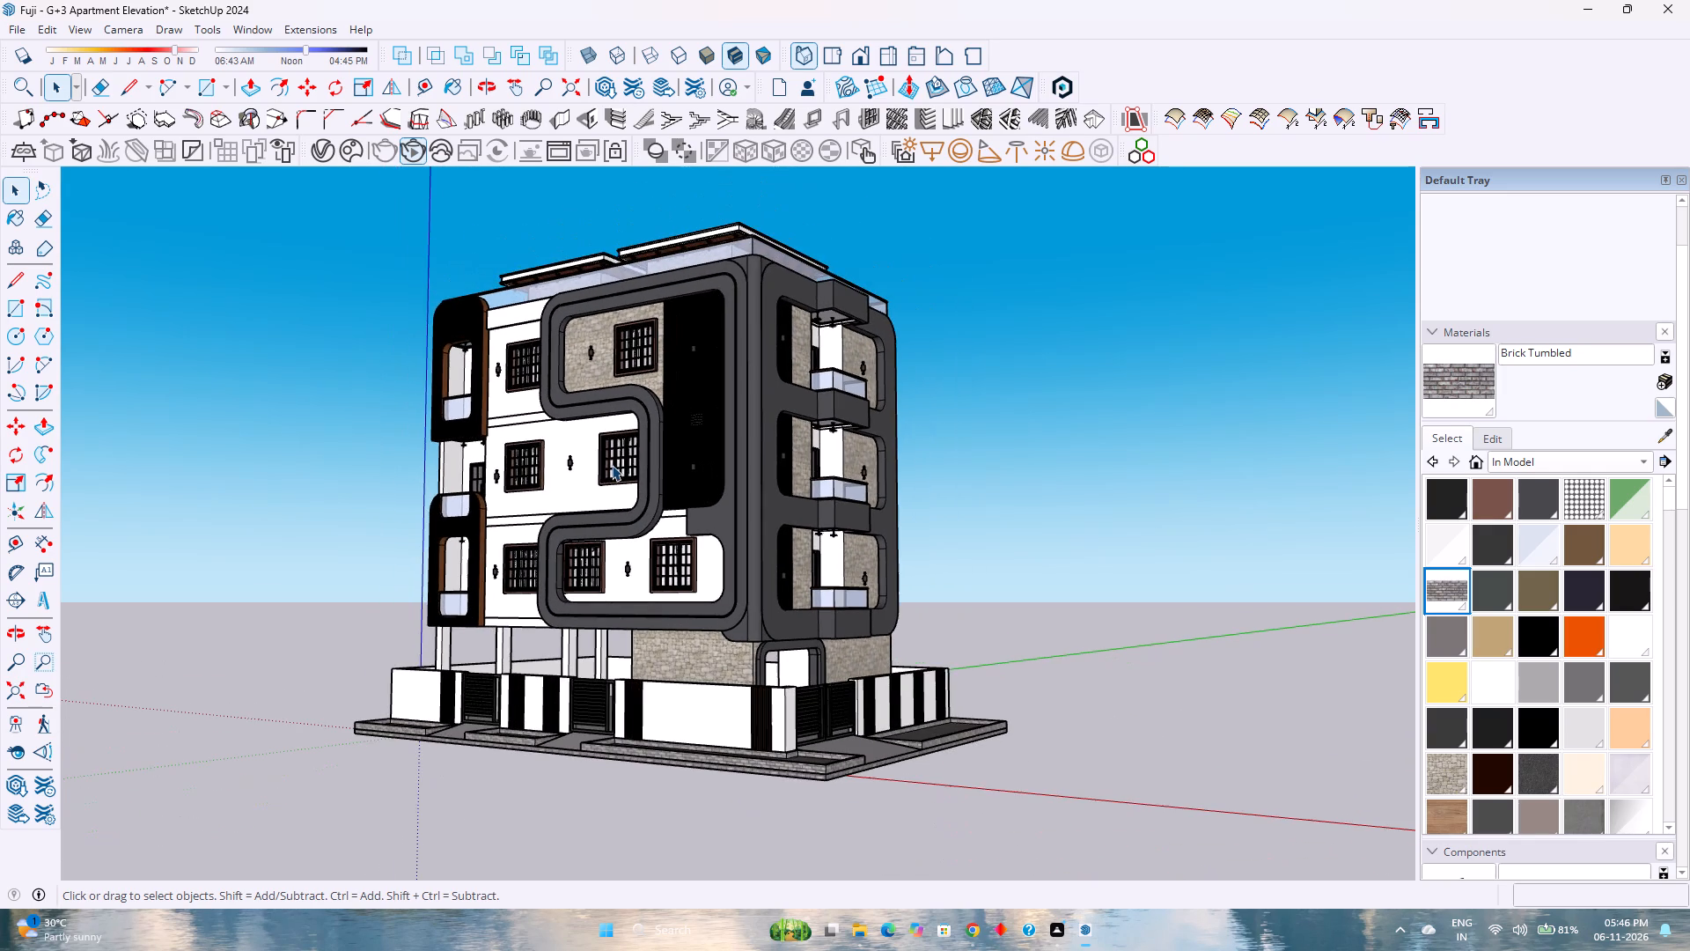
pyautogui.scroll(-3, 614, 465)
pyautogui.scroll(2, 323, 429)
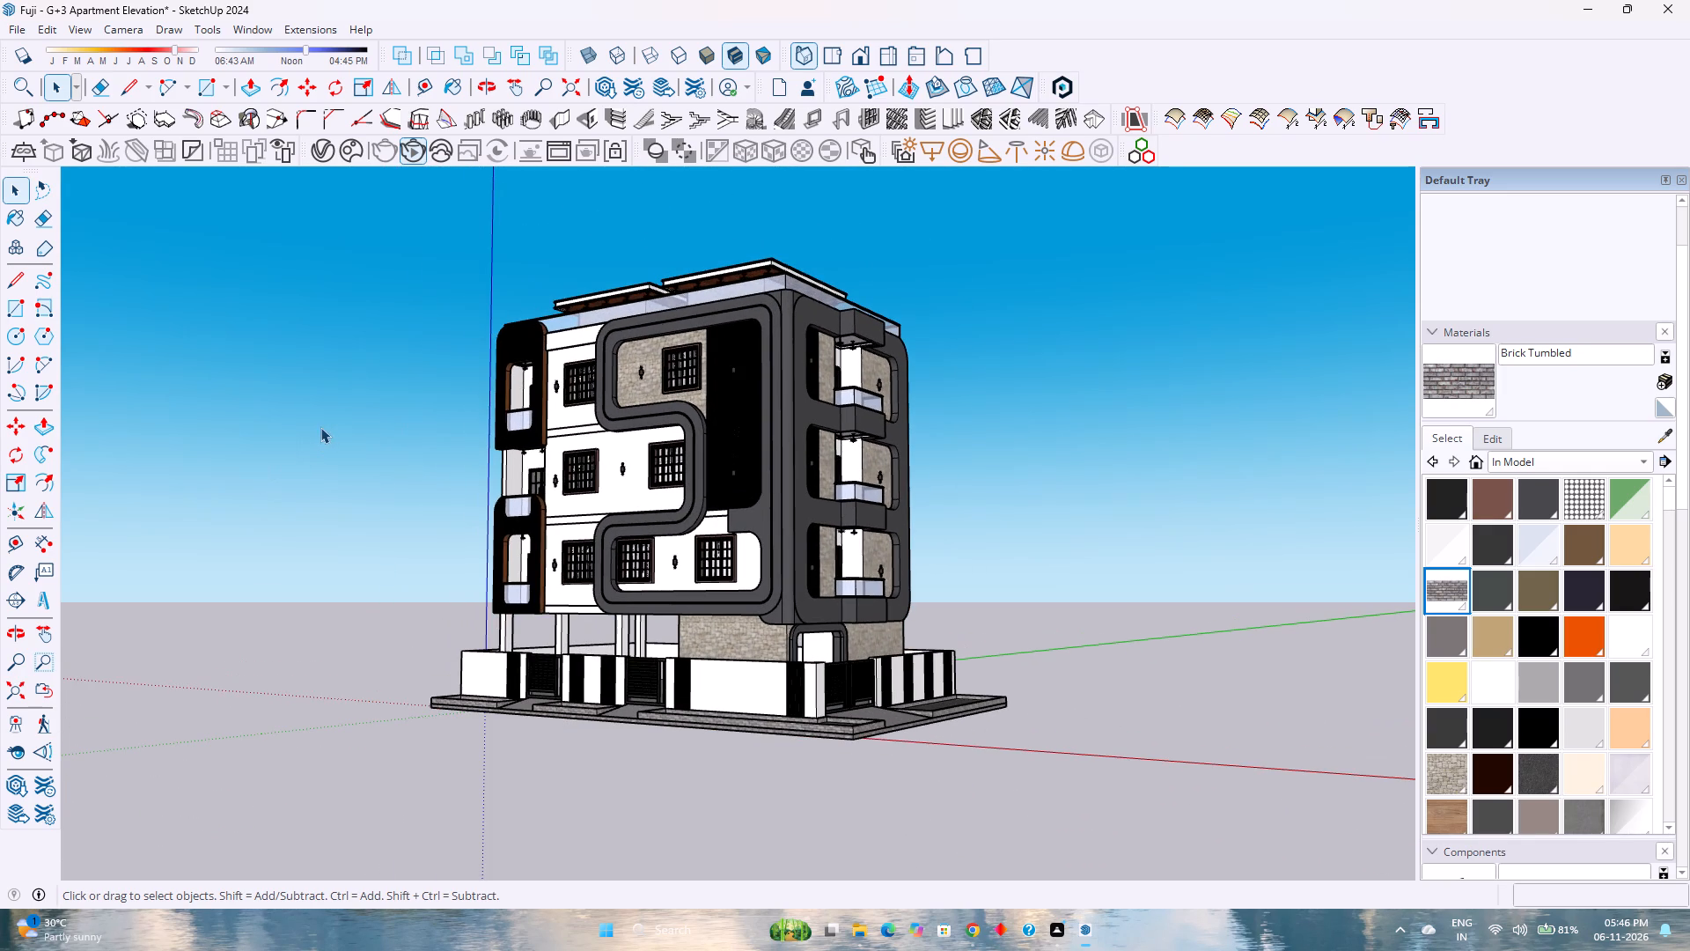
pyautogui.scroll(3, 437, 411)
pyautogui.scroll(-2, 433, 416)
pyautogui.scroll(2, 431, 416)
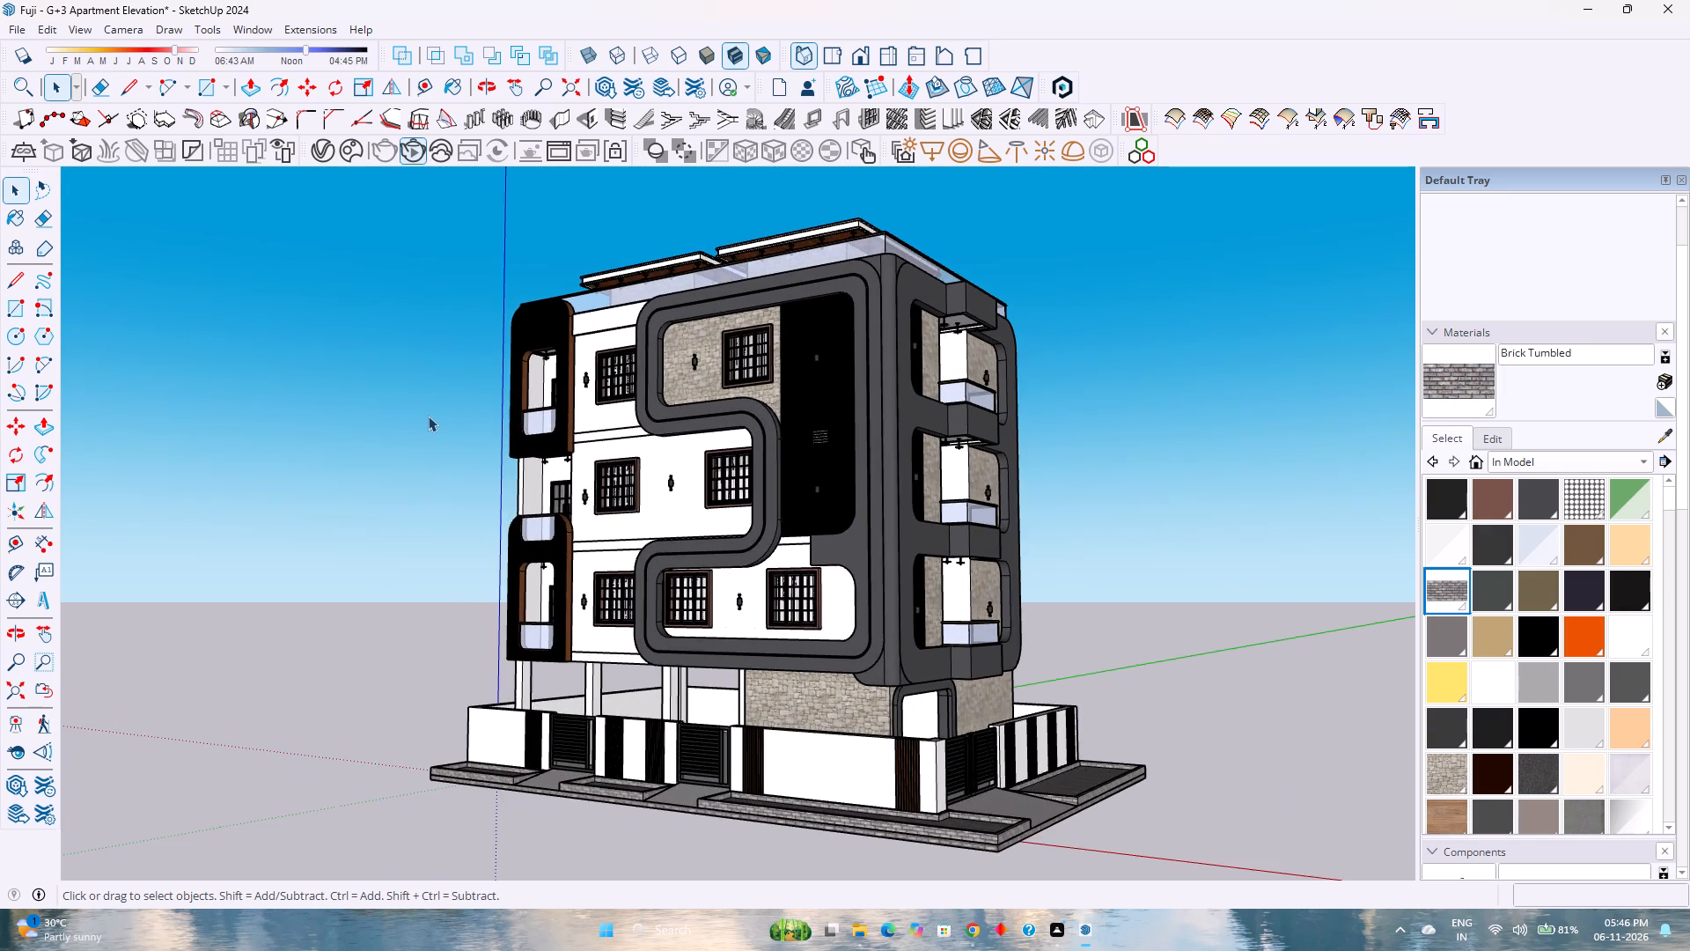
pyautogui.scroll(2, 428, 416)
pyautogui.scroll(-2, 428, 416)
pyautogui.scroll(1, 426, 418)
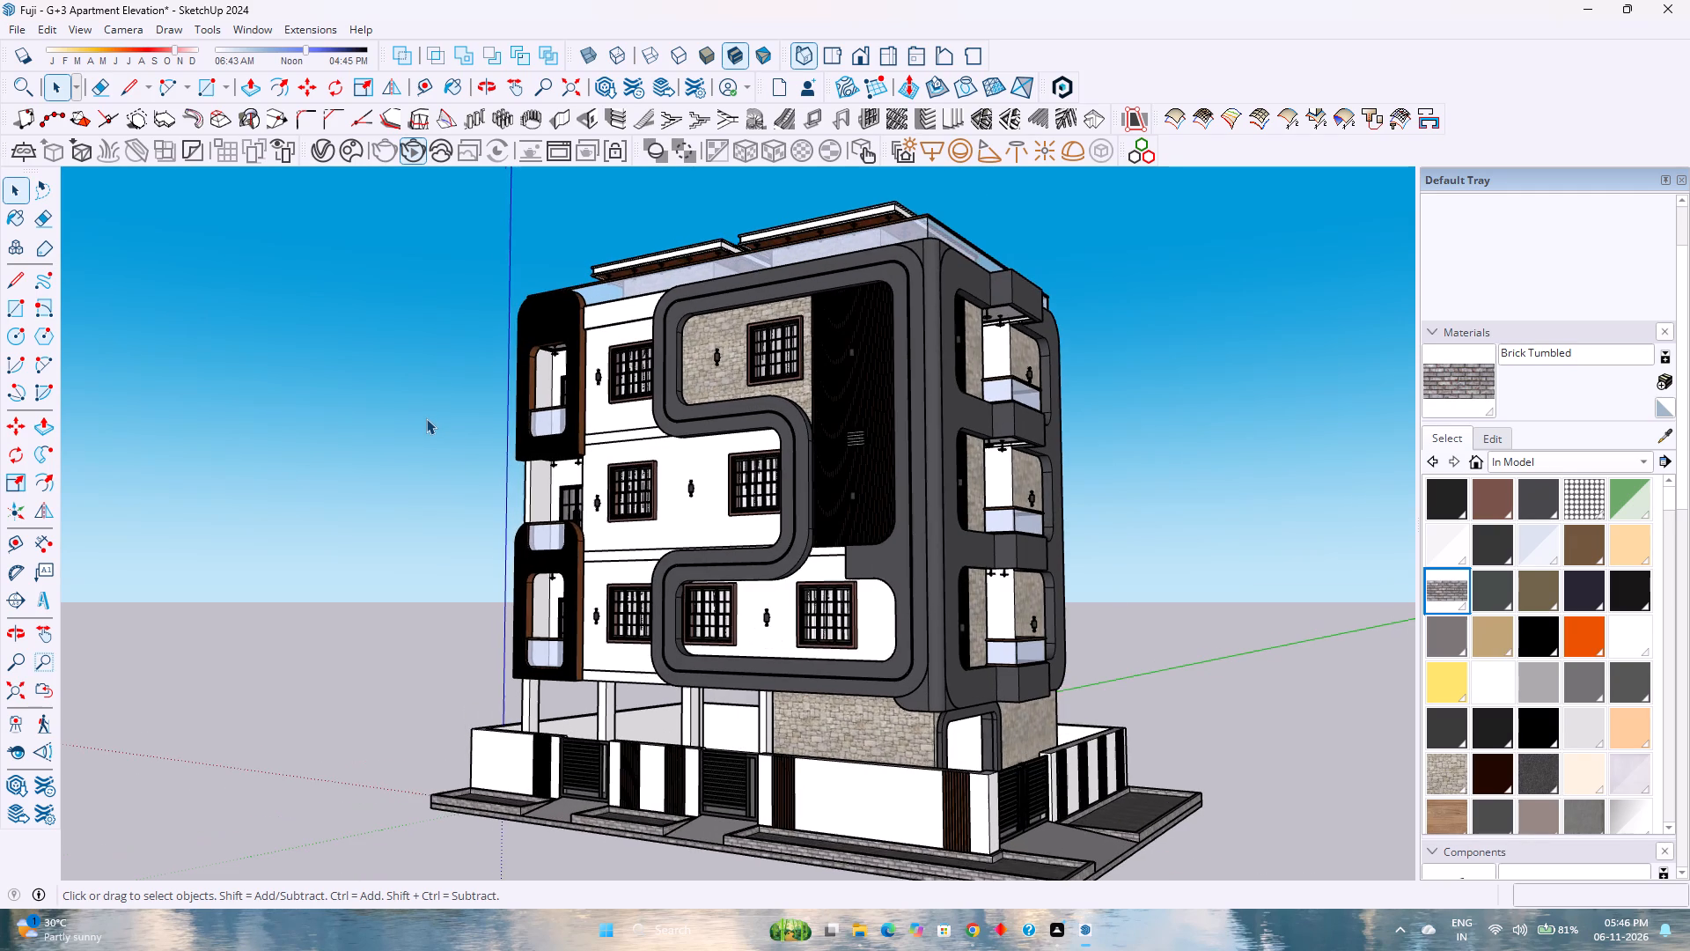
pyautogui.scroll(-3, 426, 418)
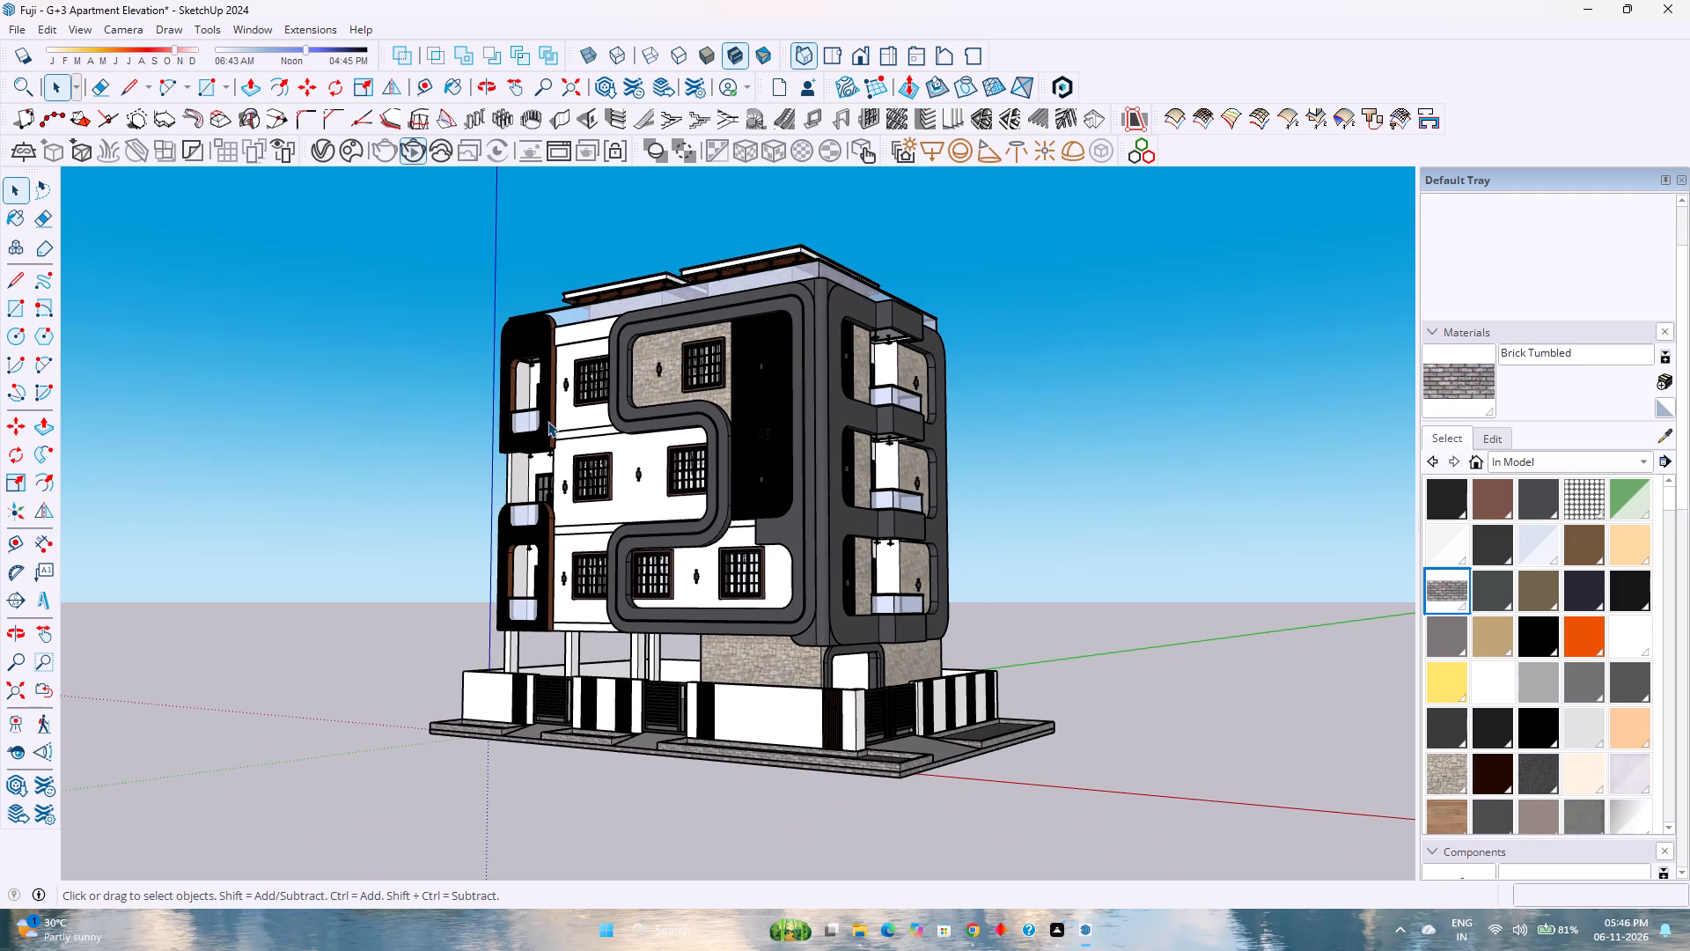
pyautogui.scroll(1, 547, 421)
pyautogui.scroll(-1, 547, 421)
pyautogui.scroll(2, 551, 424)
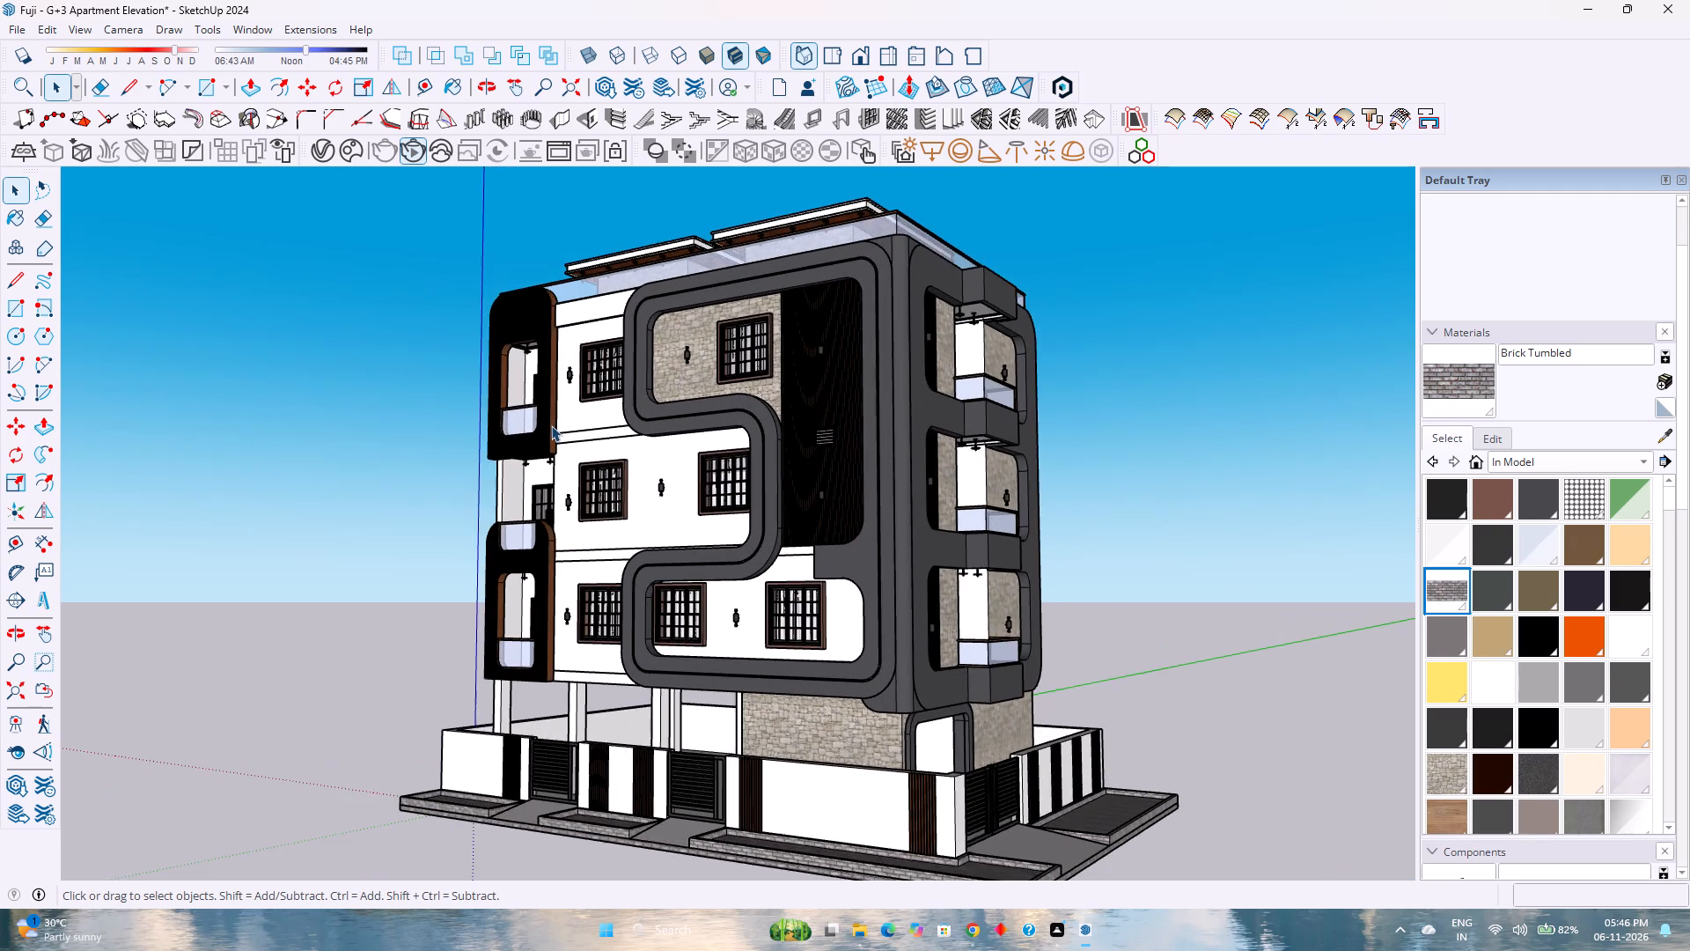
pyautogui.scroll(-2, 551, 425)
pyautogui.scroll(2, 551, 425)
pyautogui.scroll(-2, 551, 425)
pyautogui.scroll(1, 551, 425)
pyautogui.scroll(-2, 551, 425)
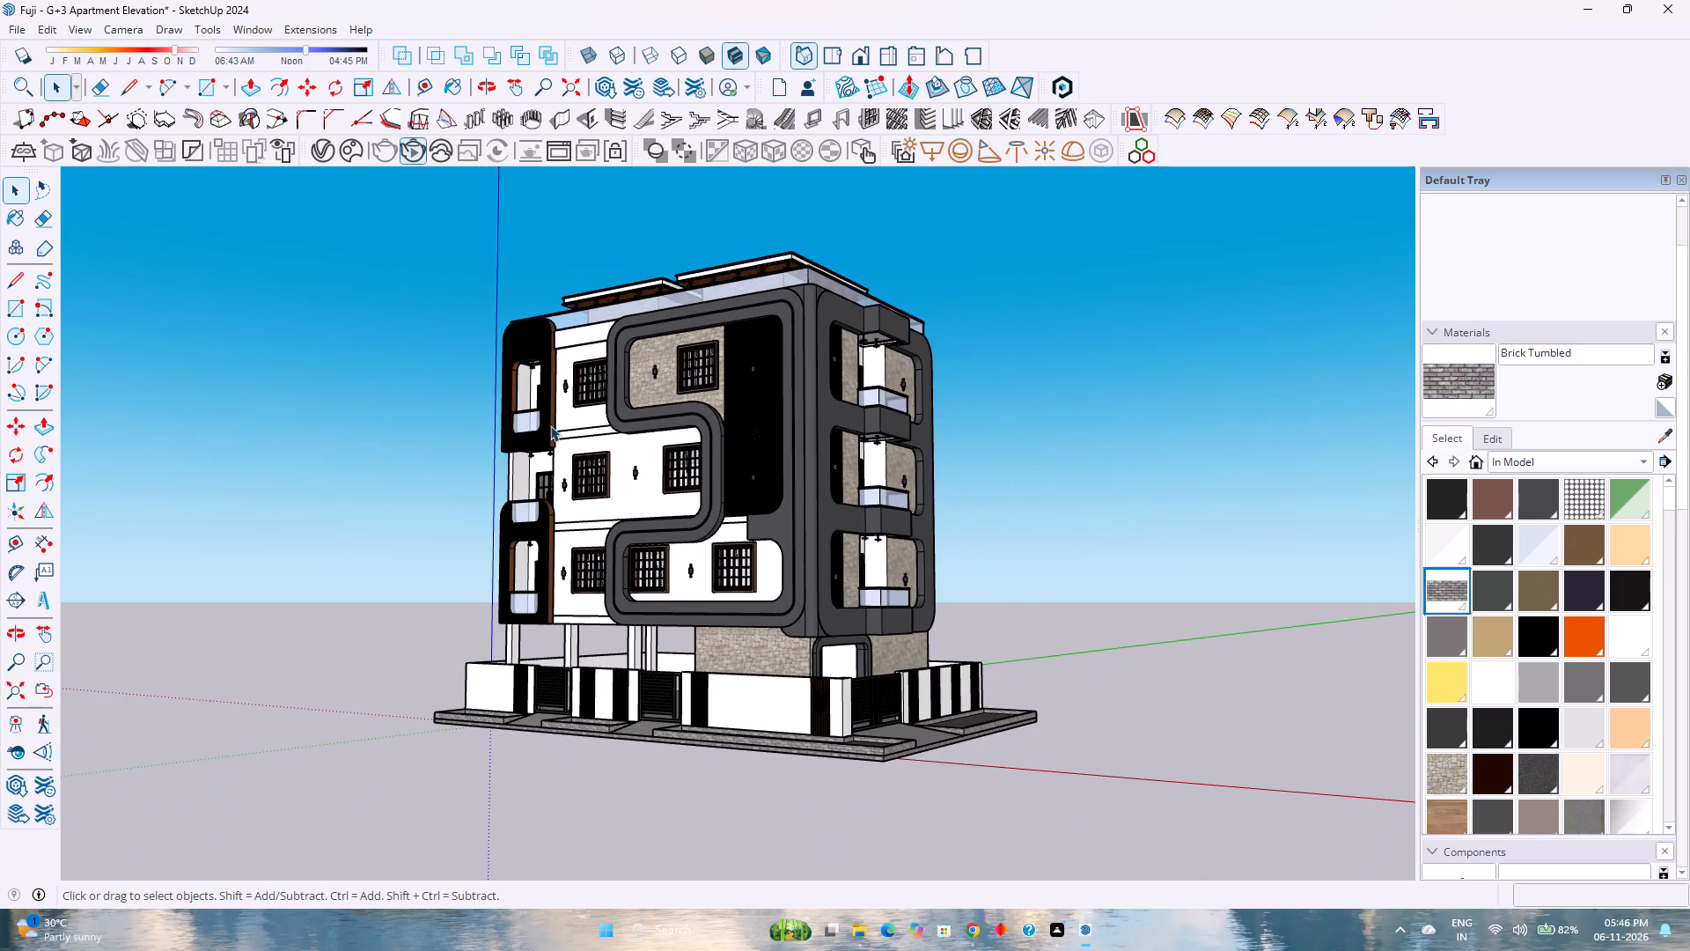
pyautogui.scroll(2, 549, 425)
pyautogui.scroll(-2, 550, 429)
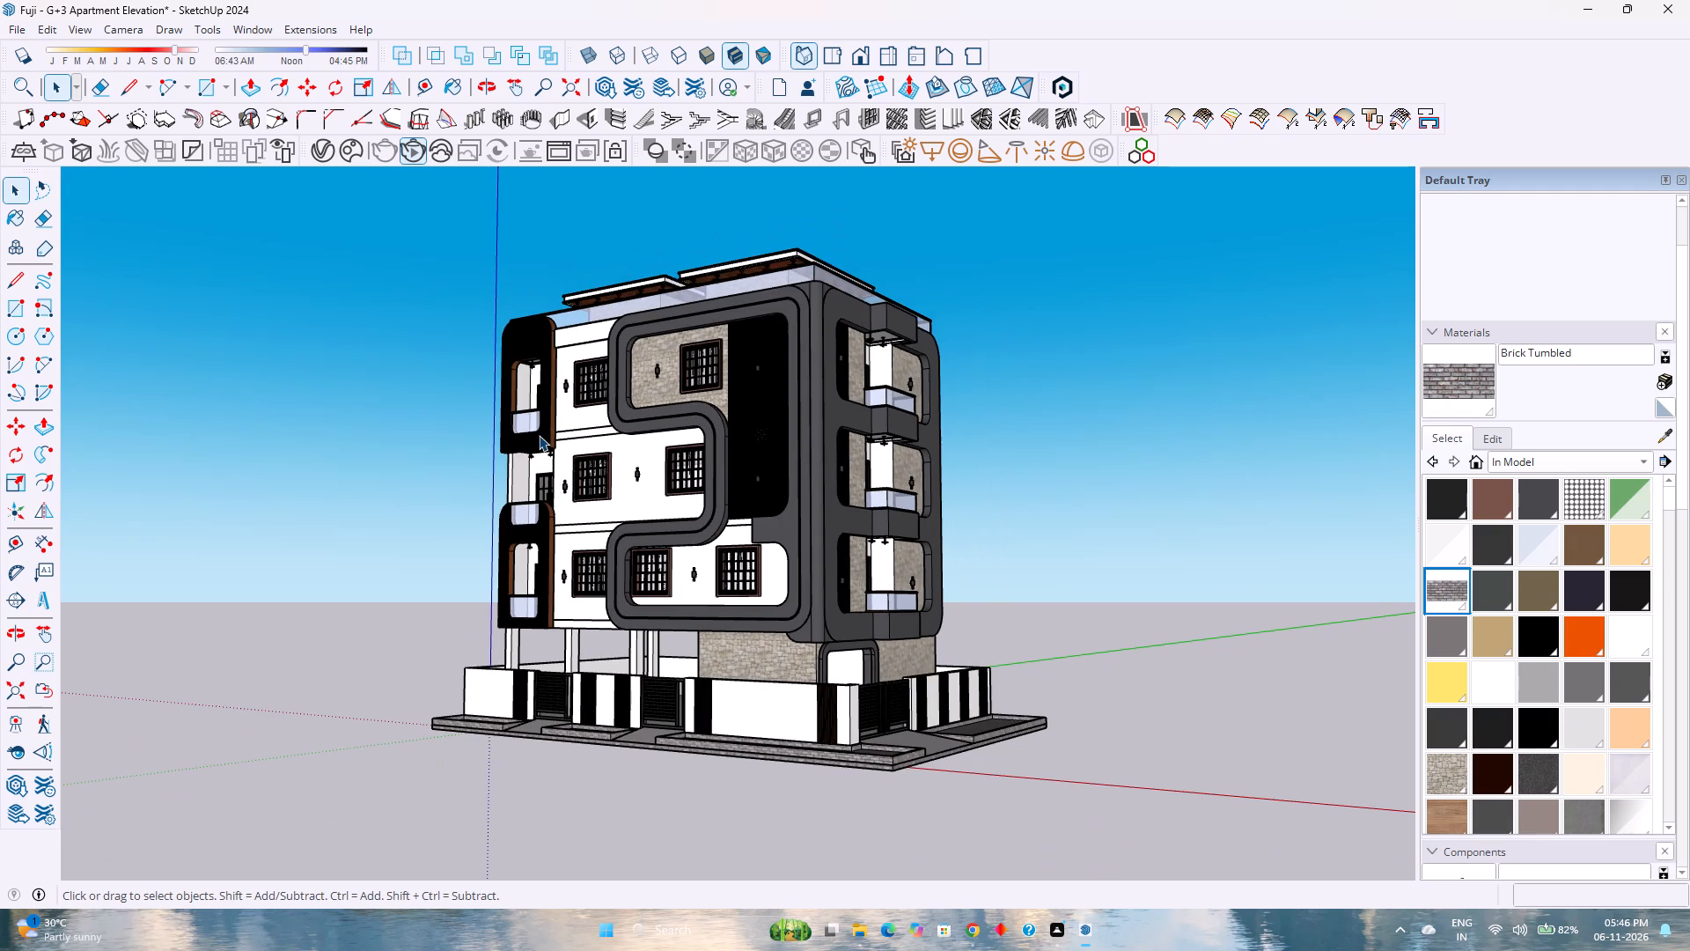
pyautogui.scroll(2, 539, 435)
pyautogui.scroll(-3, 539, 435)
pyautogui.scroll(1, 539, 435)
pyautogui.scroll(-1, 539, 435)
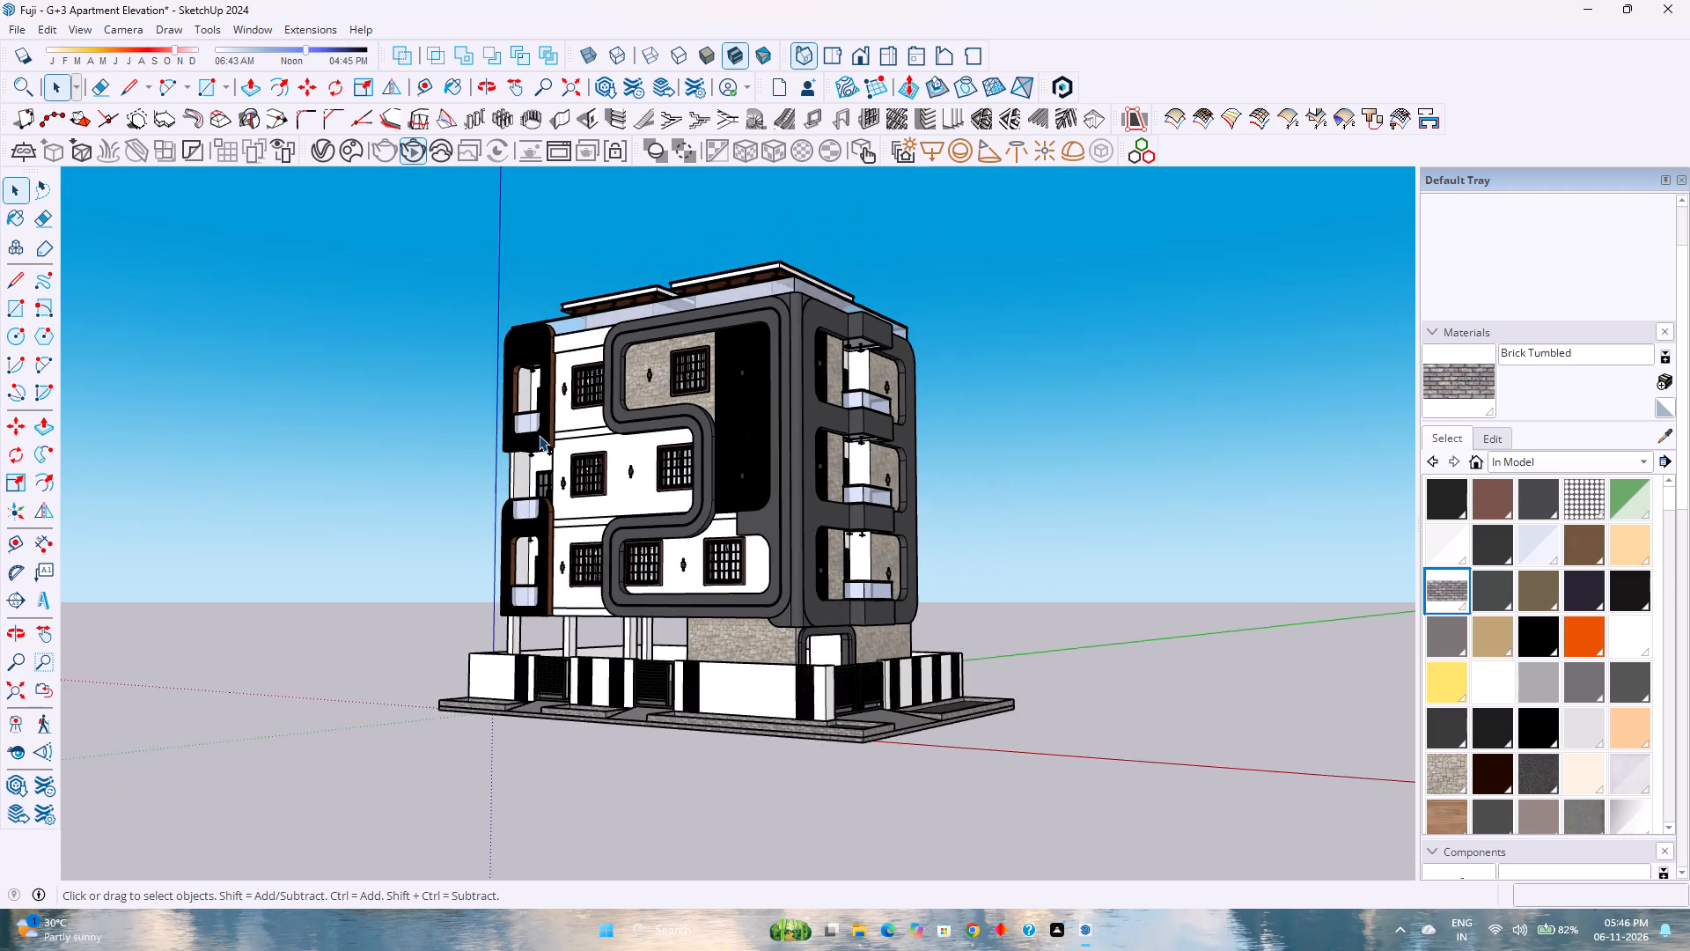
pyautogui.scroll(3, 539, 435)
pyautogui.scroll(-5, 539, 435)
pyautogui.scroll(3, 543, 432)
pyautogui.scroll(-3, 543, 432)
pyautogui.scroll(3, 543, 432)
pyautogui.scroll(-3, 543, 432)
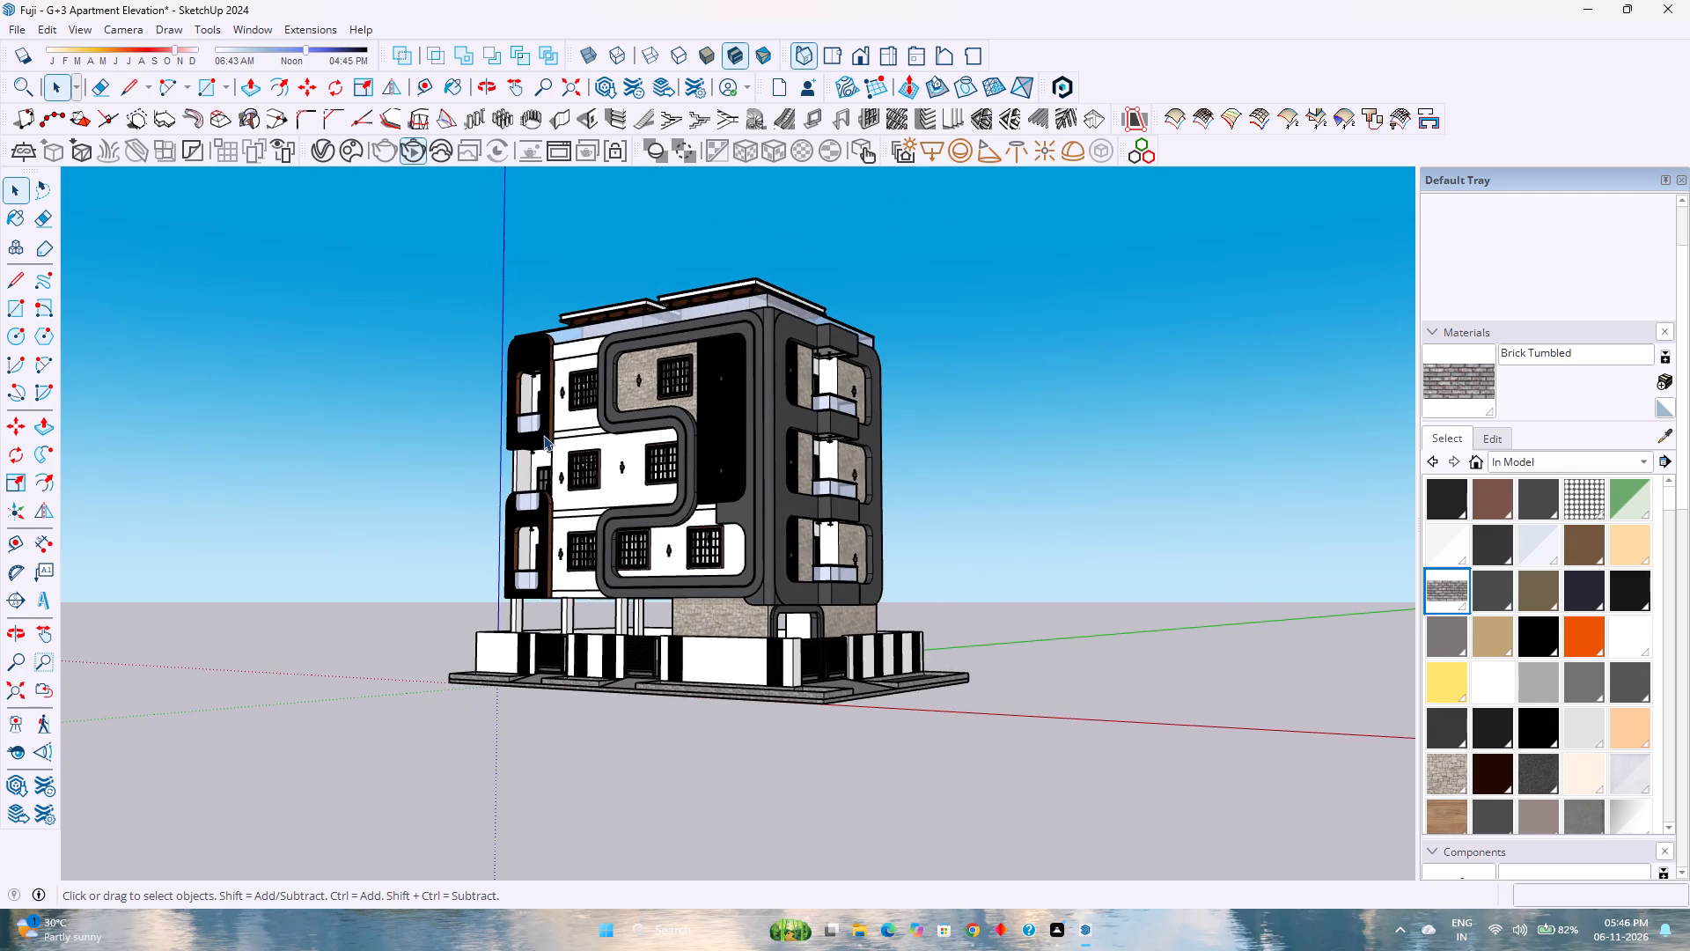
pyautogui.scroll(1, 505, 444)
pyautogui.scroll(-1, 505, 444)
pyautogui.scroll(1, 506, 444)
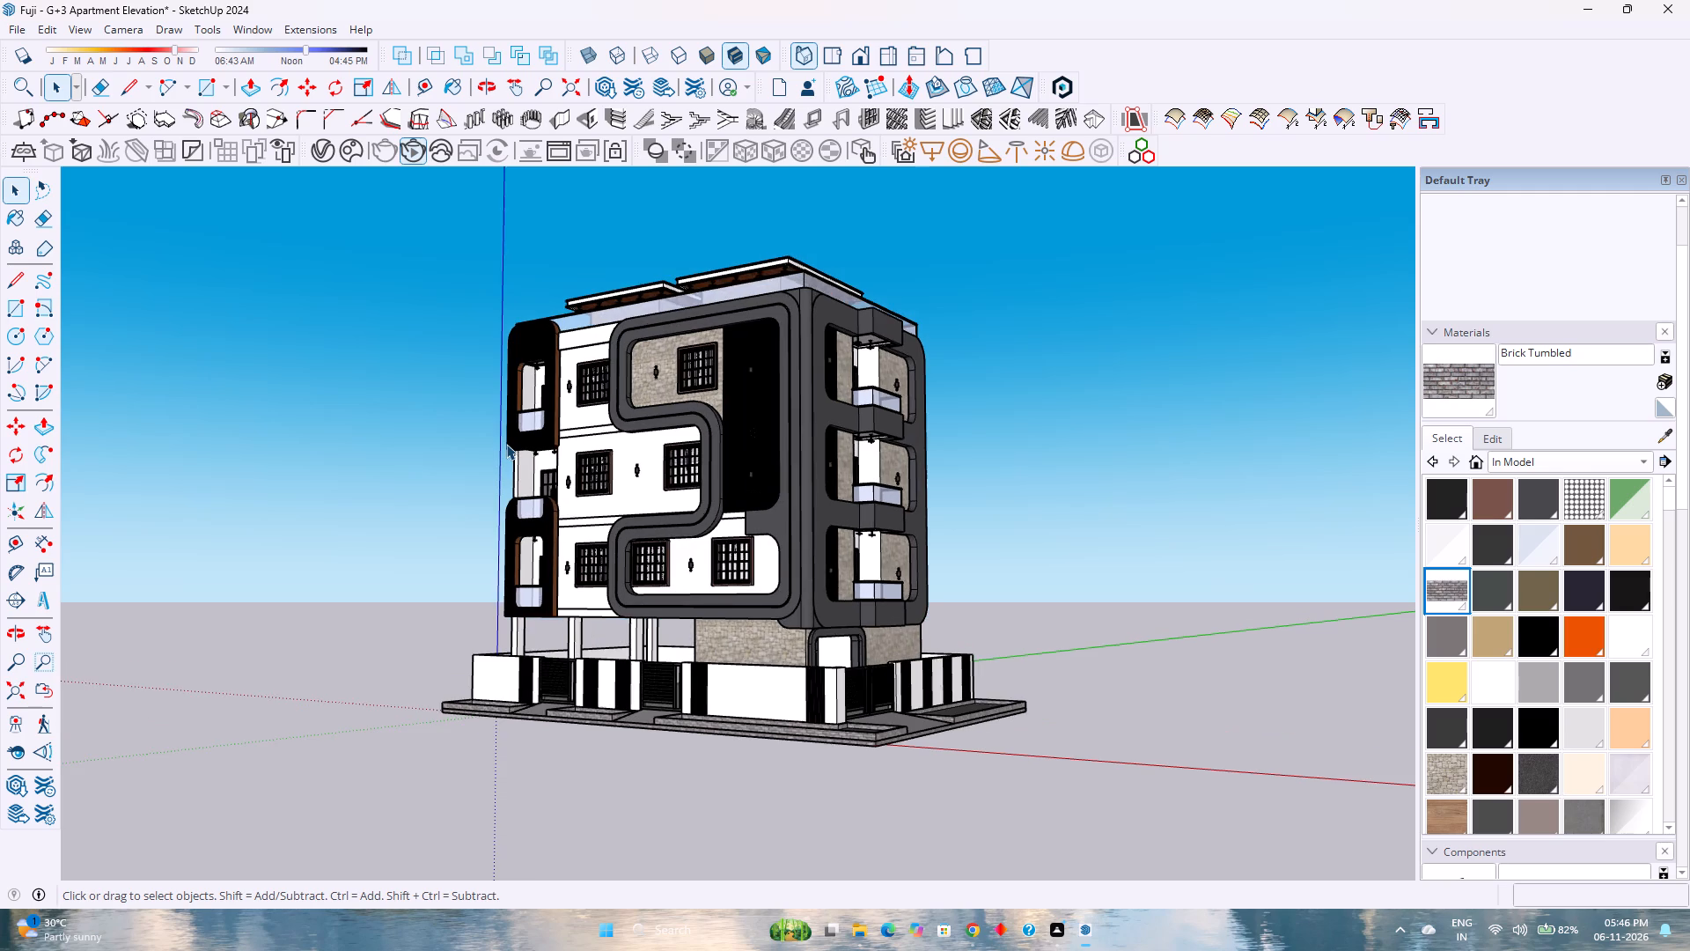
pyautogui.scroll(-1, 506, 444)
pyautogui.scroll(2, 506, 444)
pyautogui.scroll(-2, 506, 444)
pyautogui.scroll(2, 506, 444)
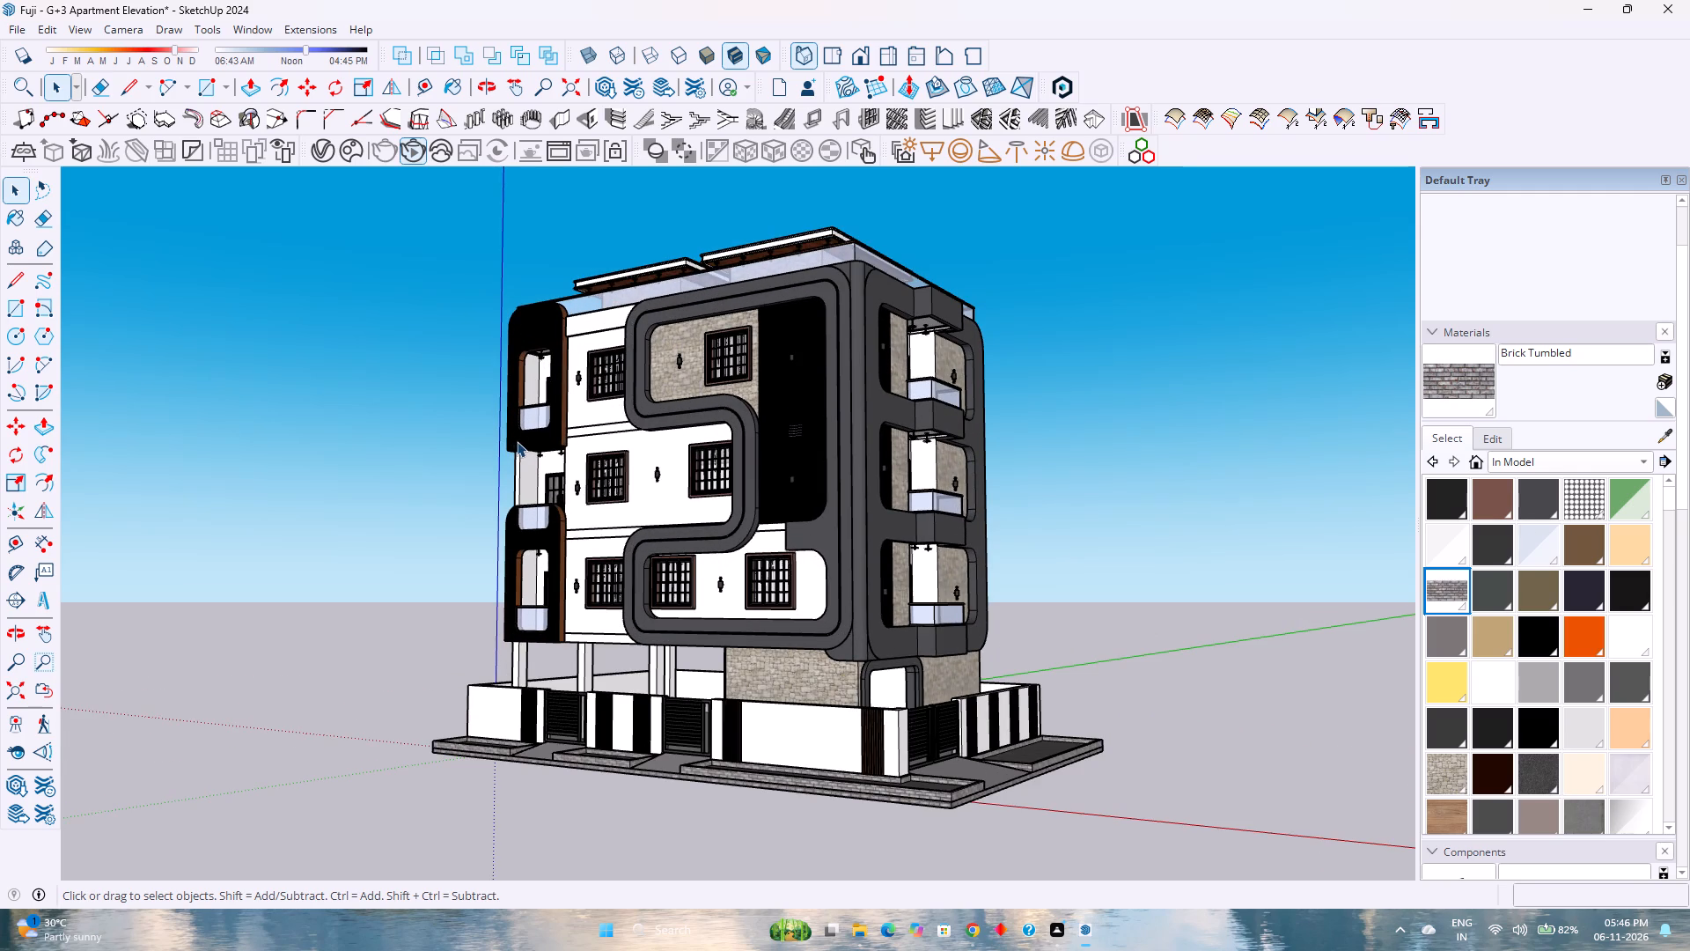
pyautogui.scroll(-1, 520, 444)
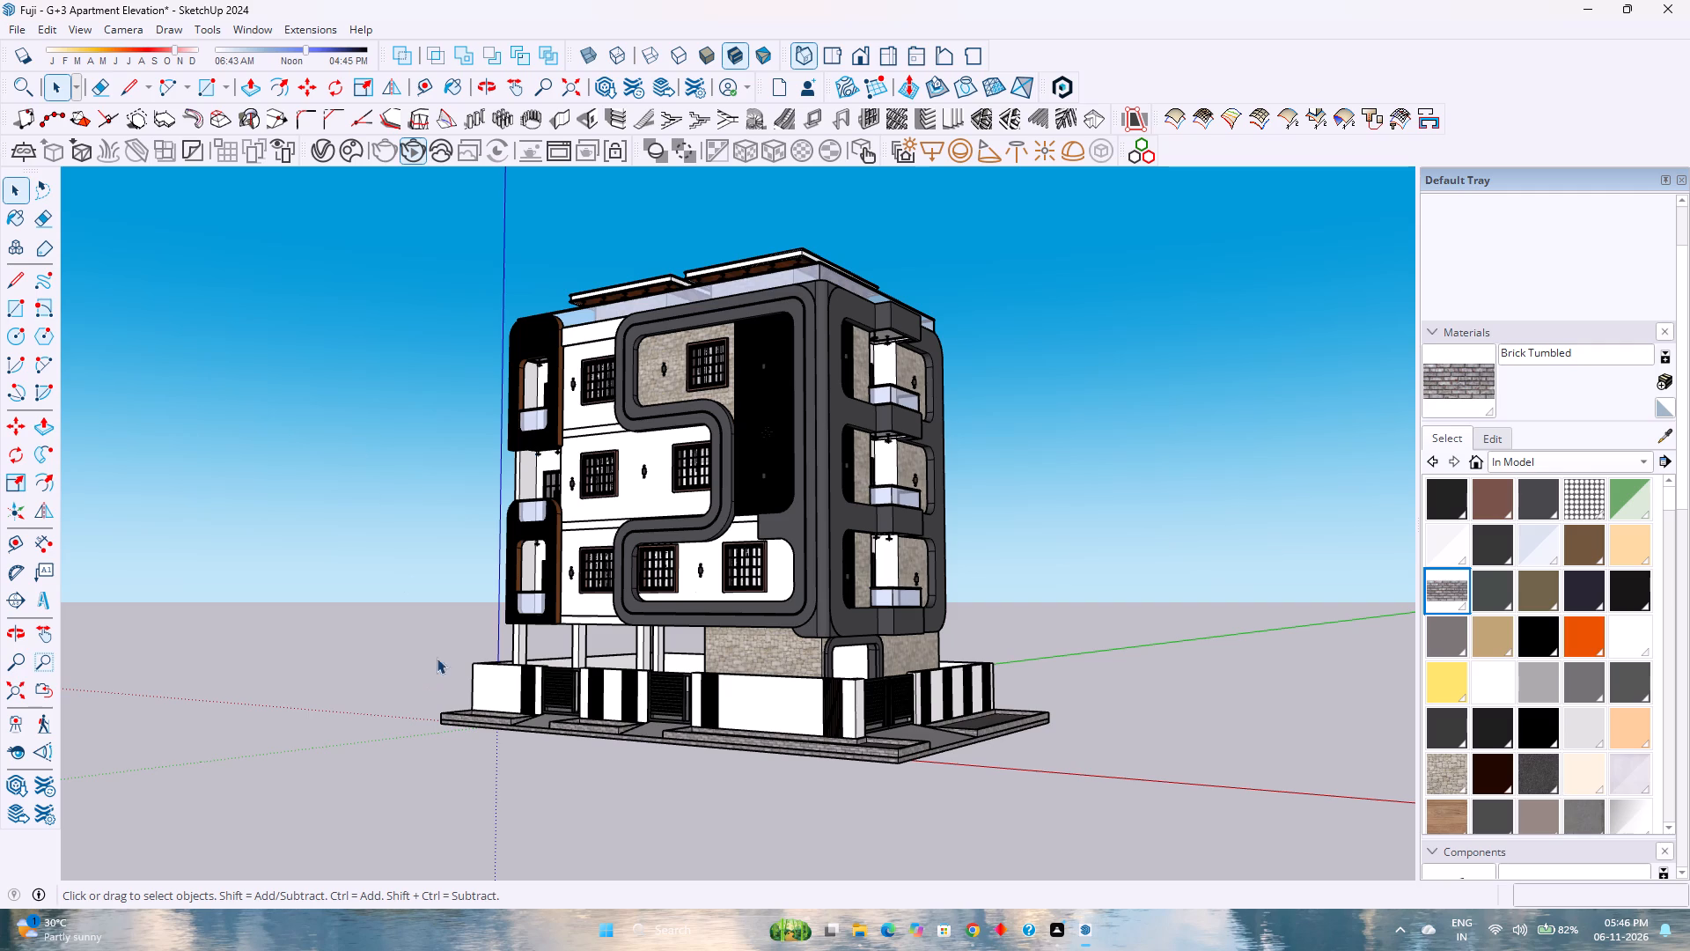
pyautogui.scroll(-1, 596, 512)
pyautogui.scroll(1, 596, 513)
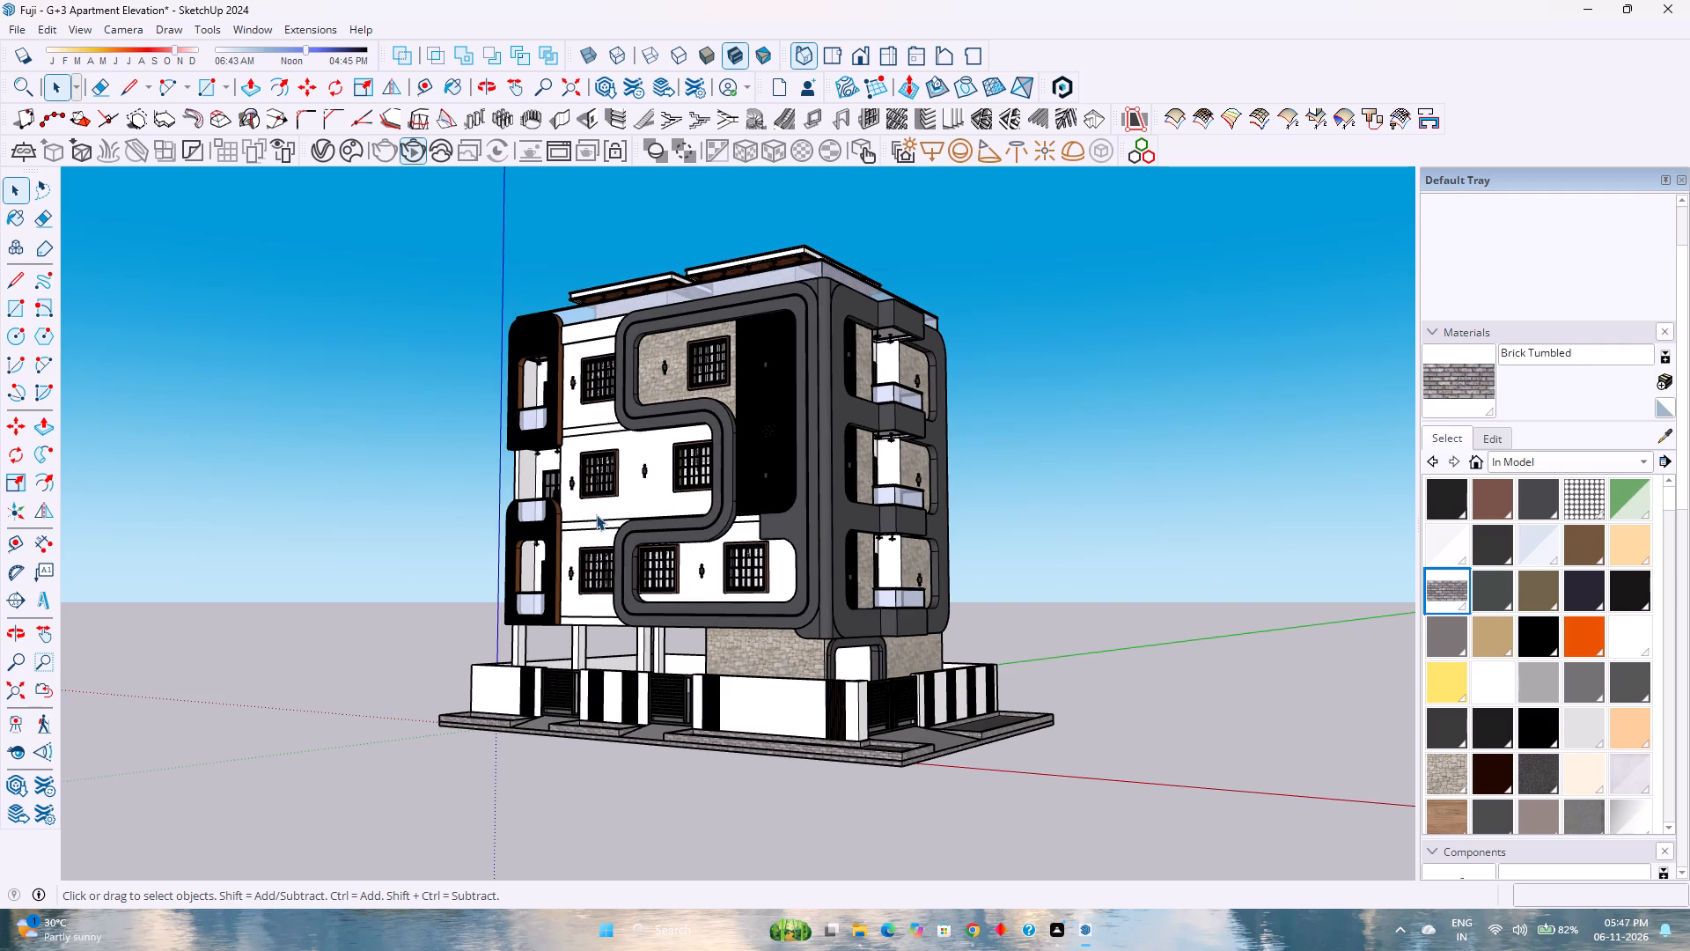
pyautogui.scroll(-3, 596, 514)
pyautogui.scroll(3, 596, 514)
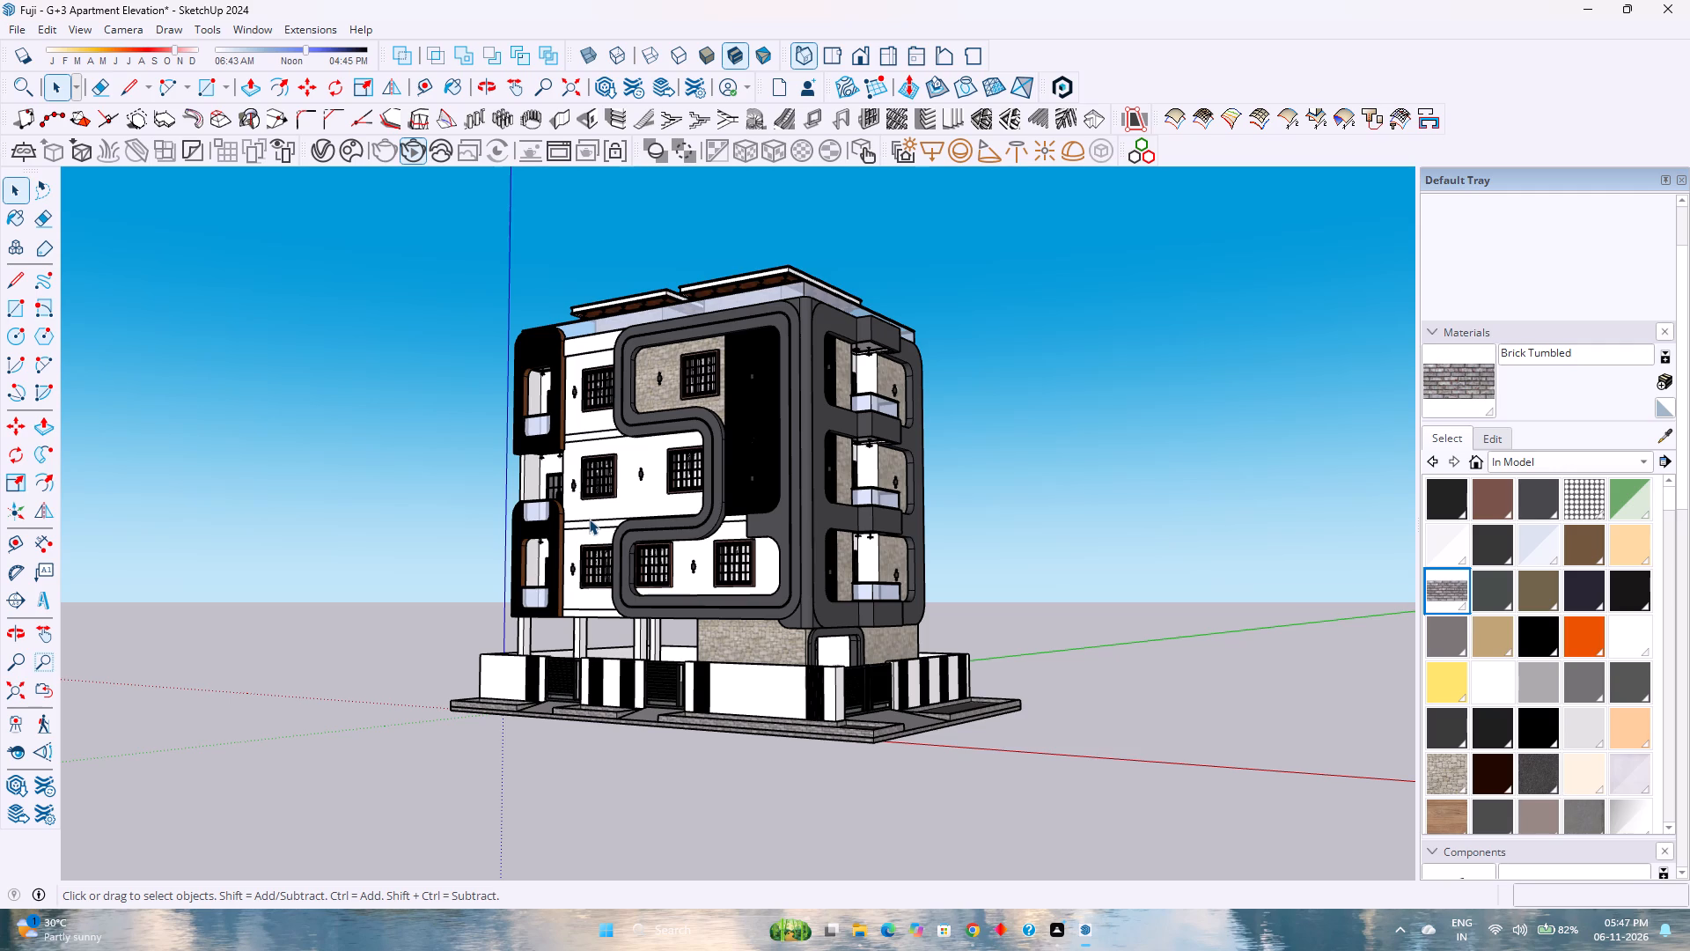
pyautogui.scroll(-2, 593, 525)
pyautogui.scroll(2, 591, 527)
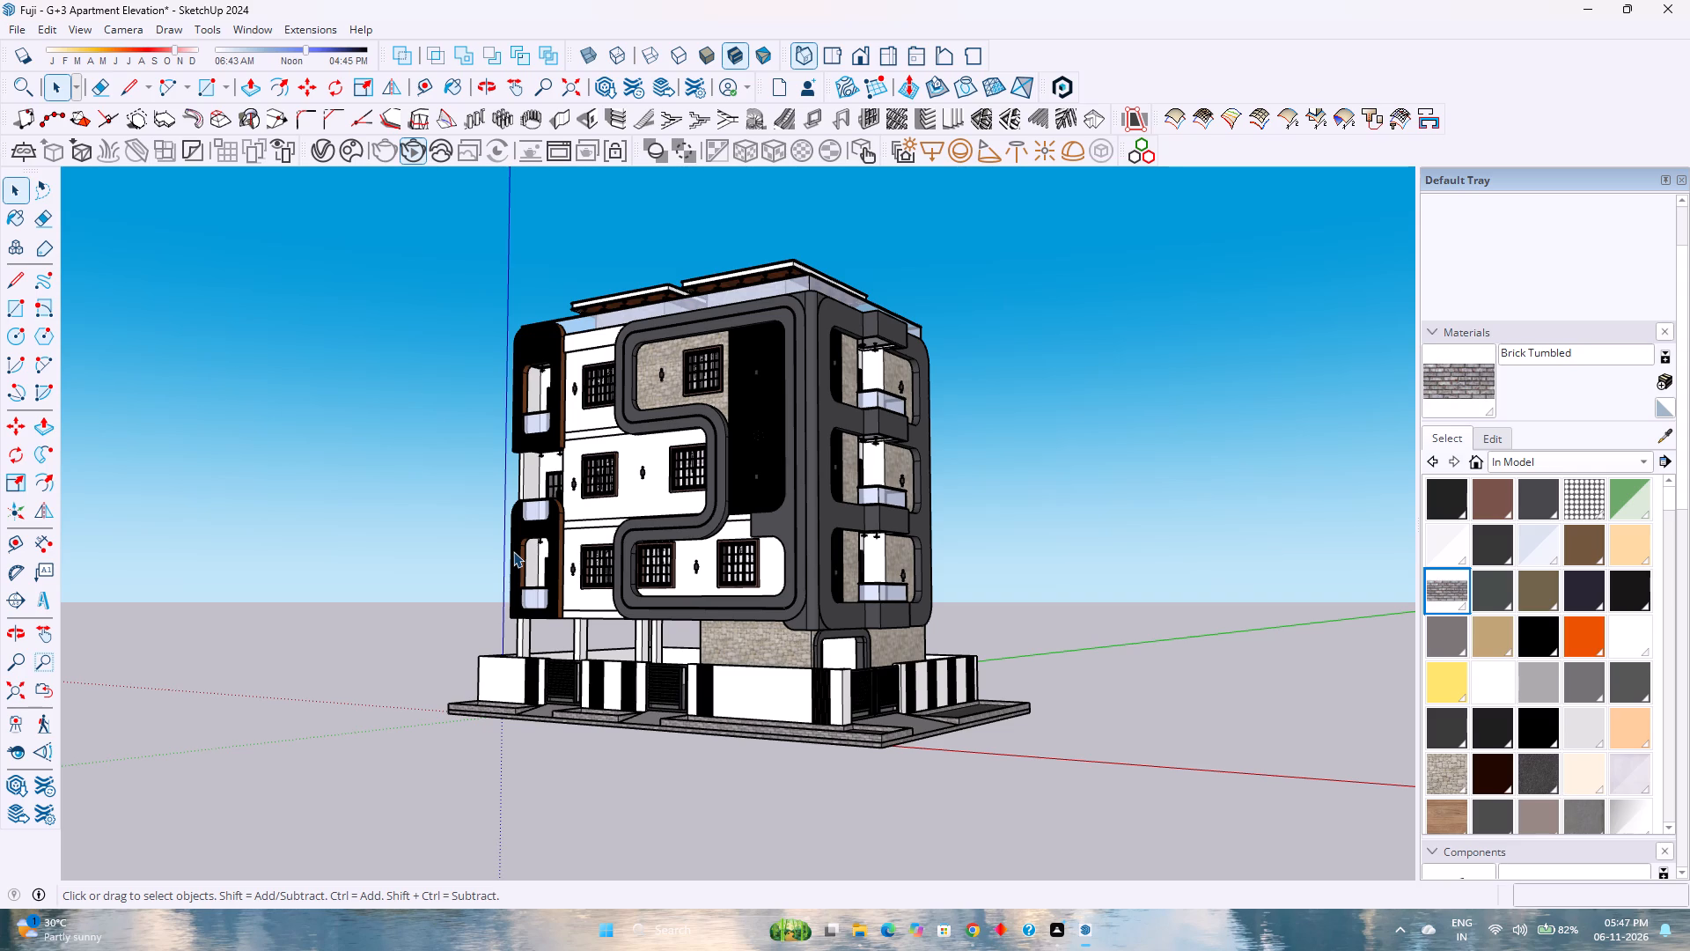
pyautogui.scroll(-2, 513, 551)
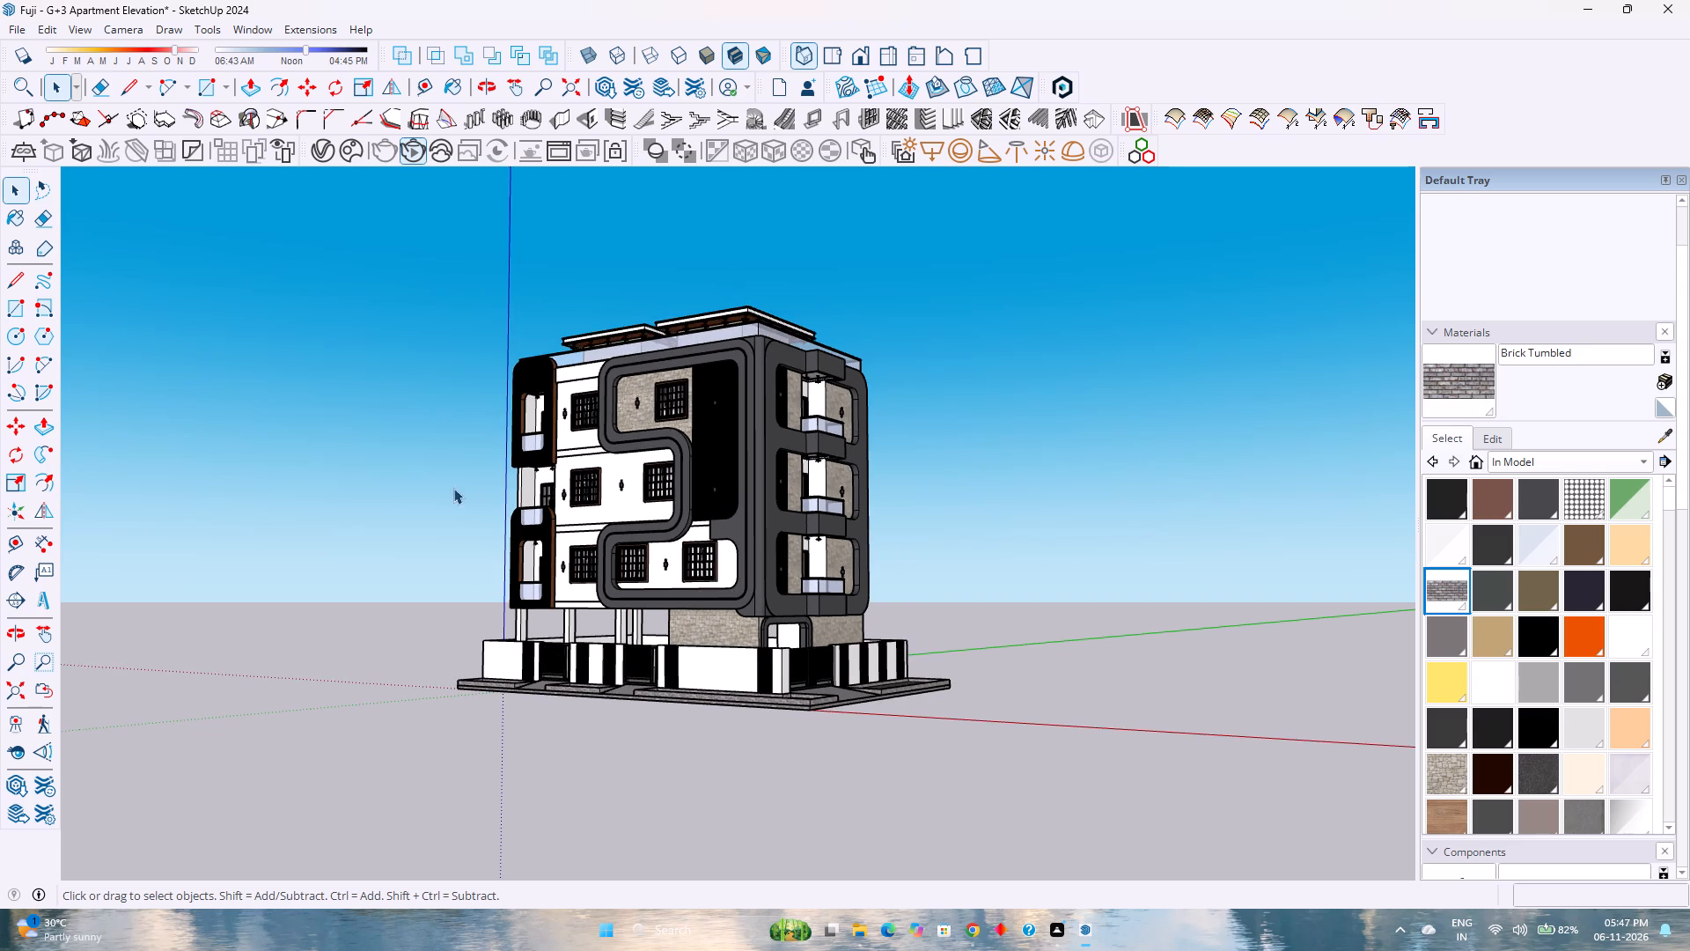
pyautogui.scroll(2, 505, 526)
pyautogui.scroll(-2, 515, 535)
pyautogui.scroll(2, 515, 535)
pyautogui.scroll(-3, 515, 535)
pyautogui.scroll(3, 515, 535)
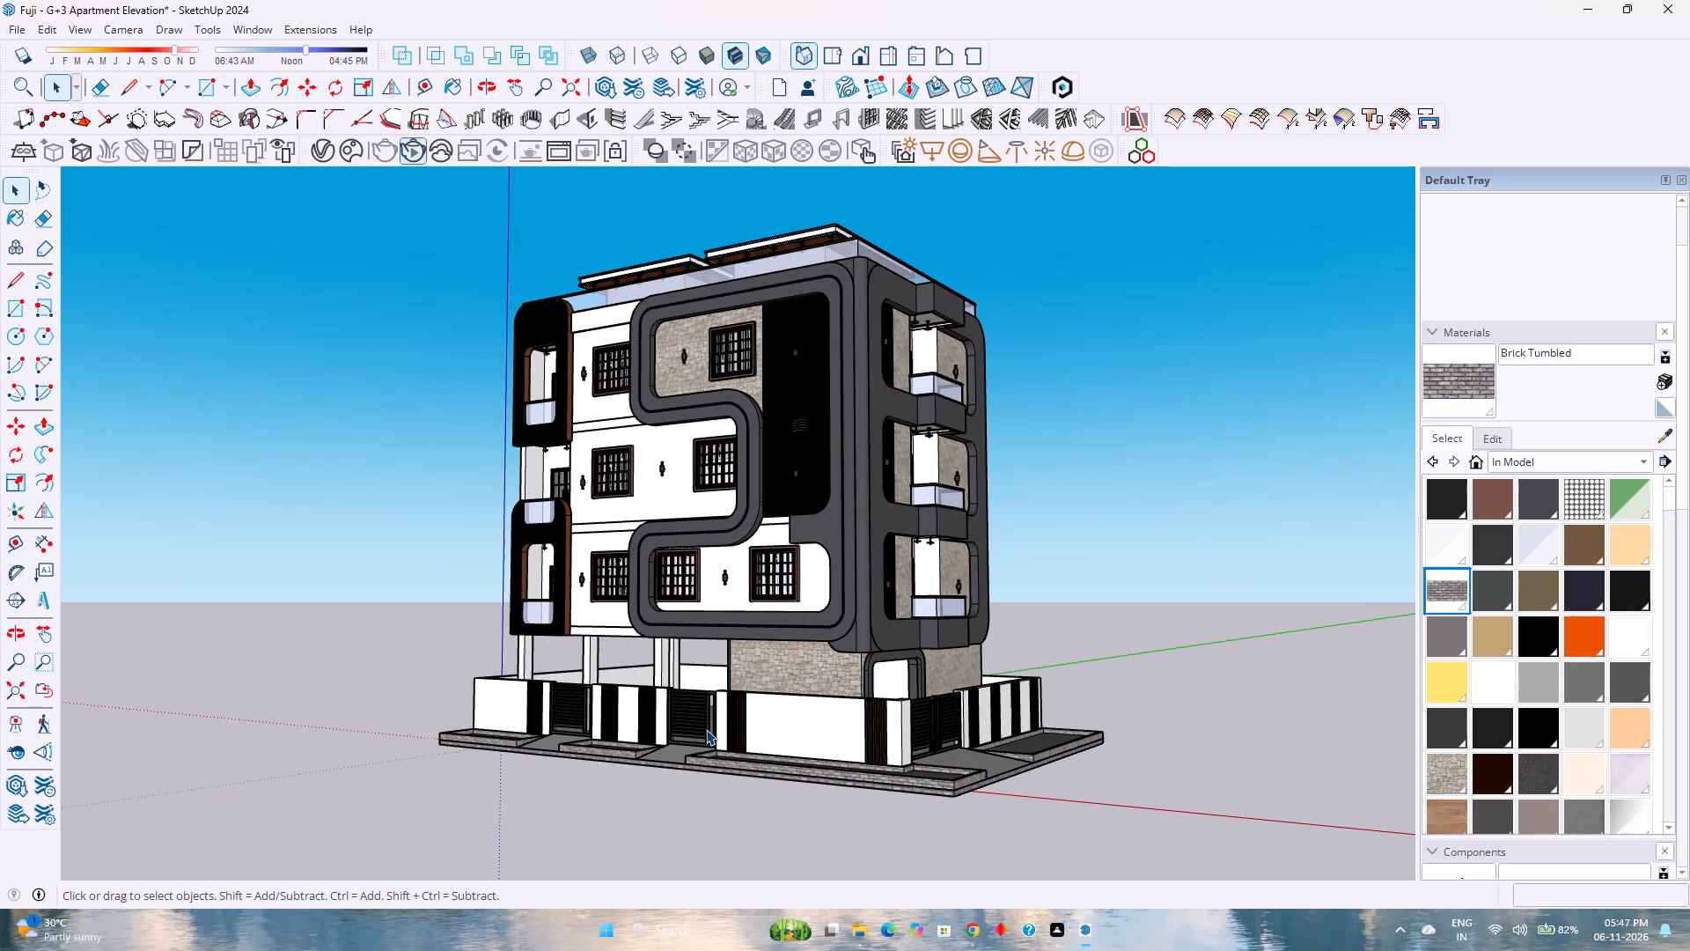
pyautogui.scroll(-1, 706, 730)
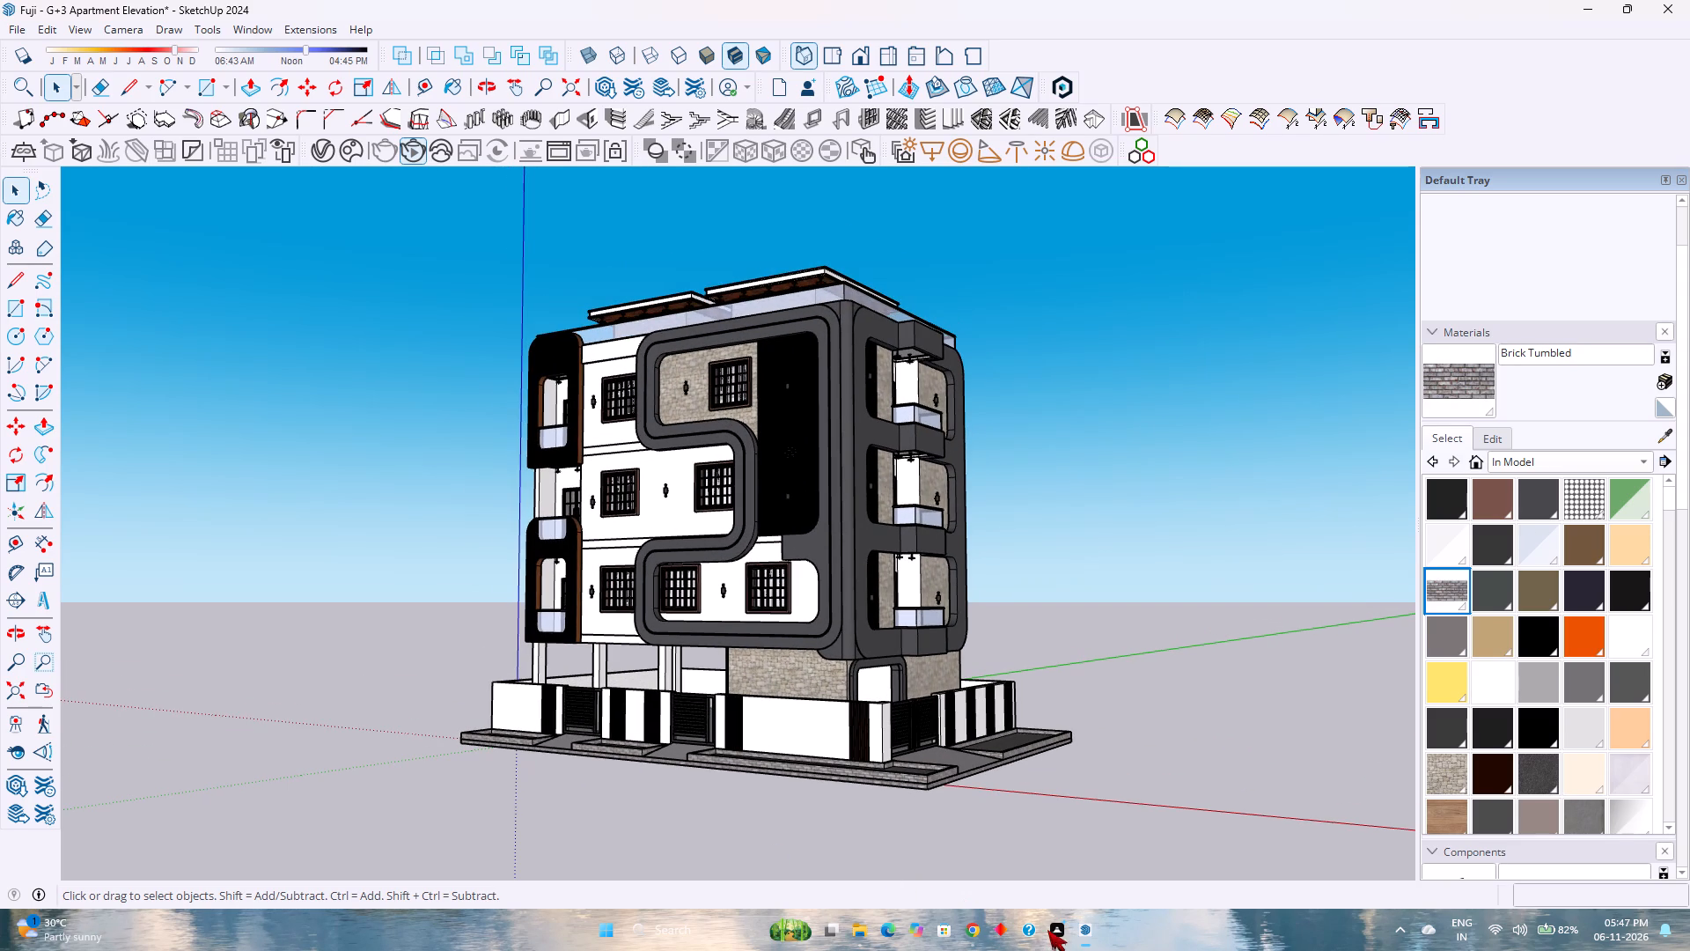
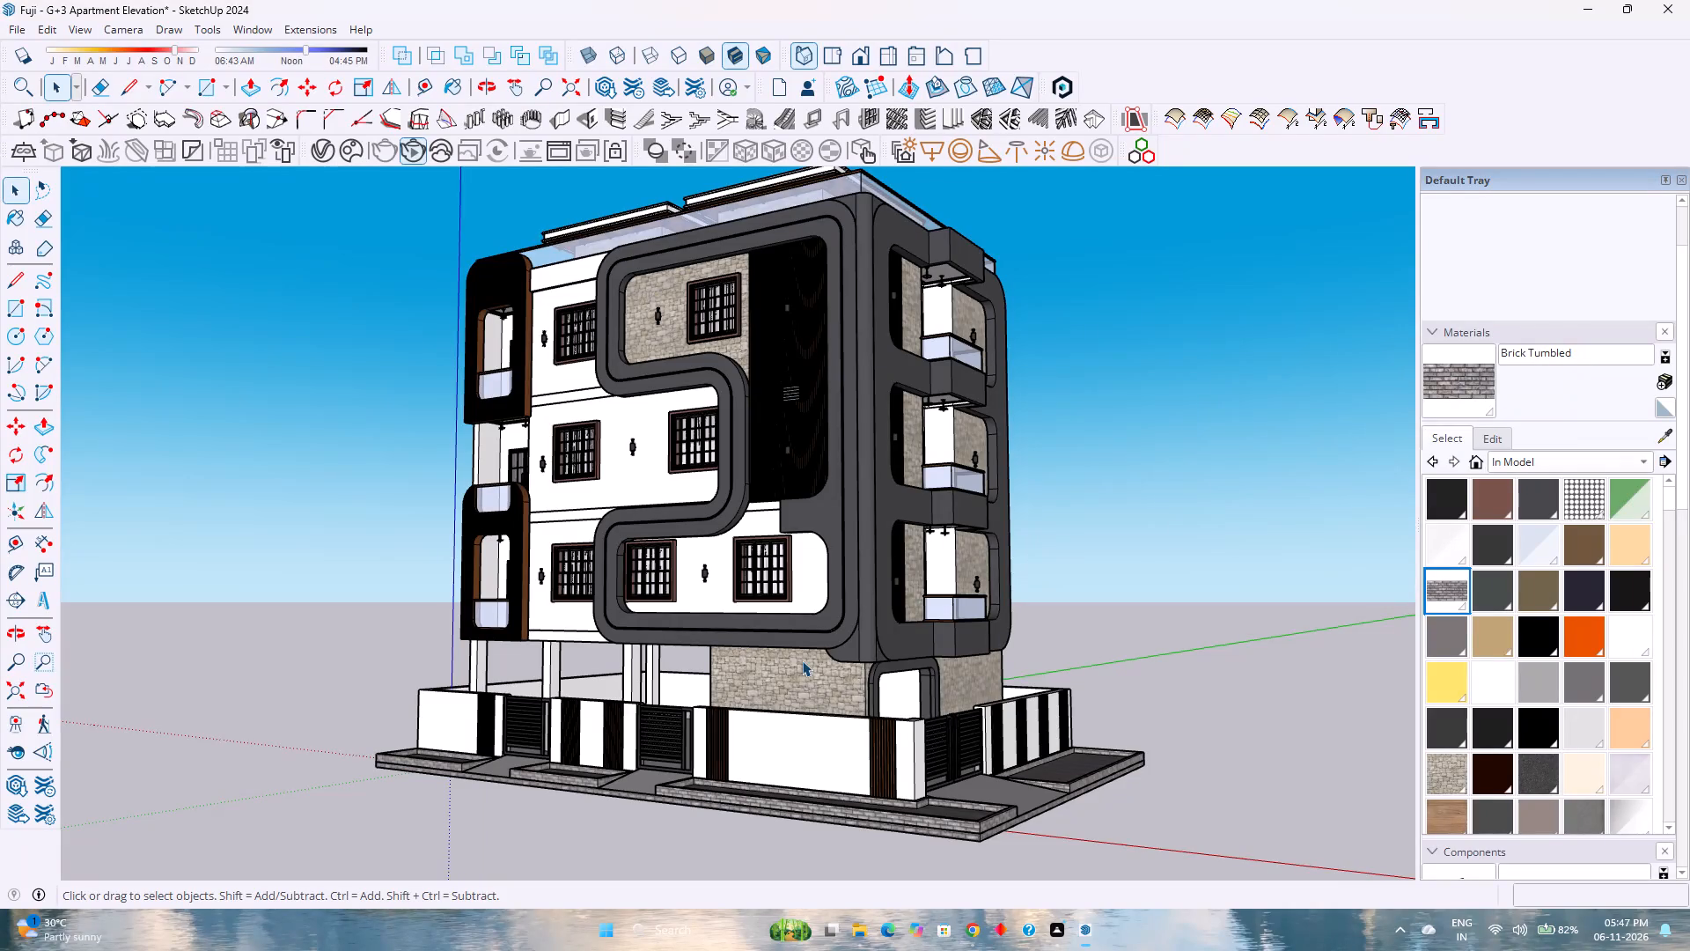
# Review the whole apartment elevation in perspective, from the roof pergolas and S-shaped frame to the compound wall.
pyautogui.scroll(-4, 765, 548)
pyautogui.scroll(3, 779, 580)
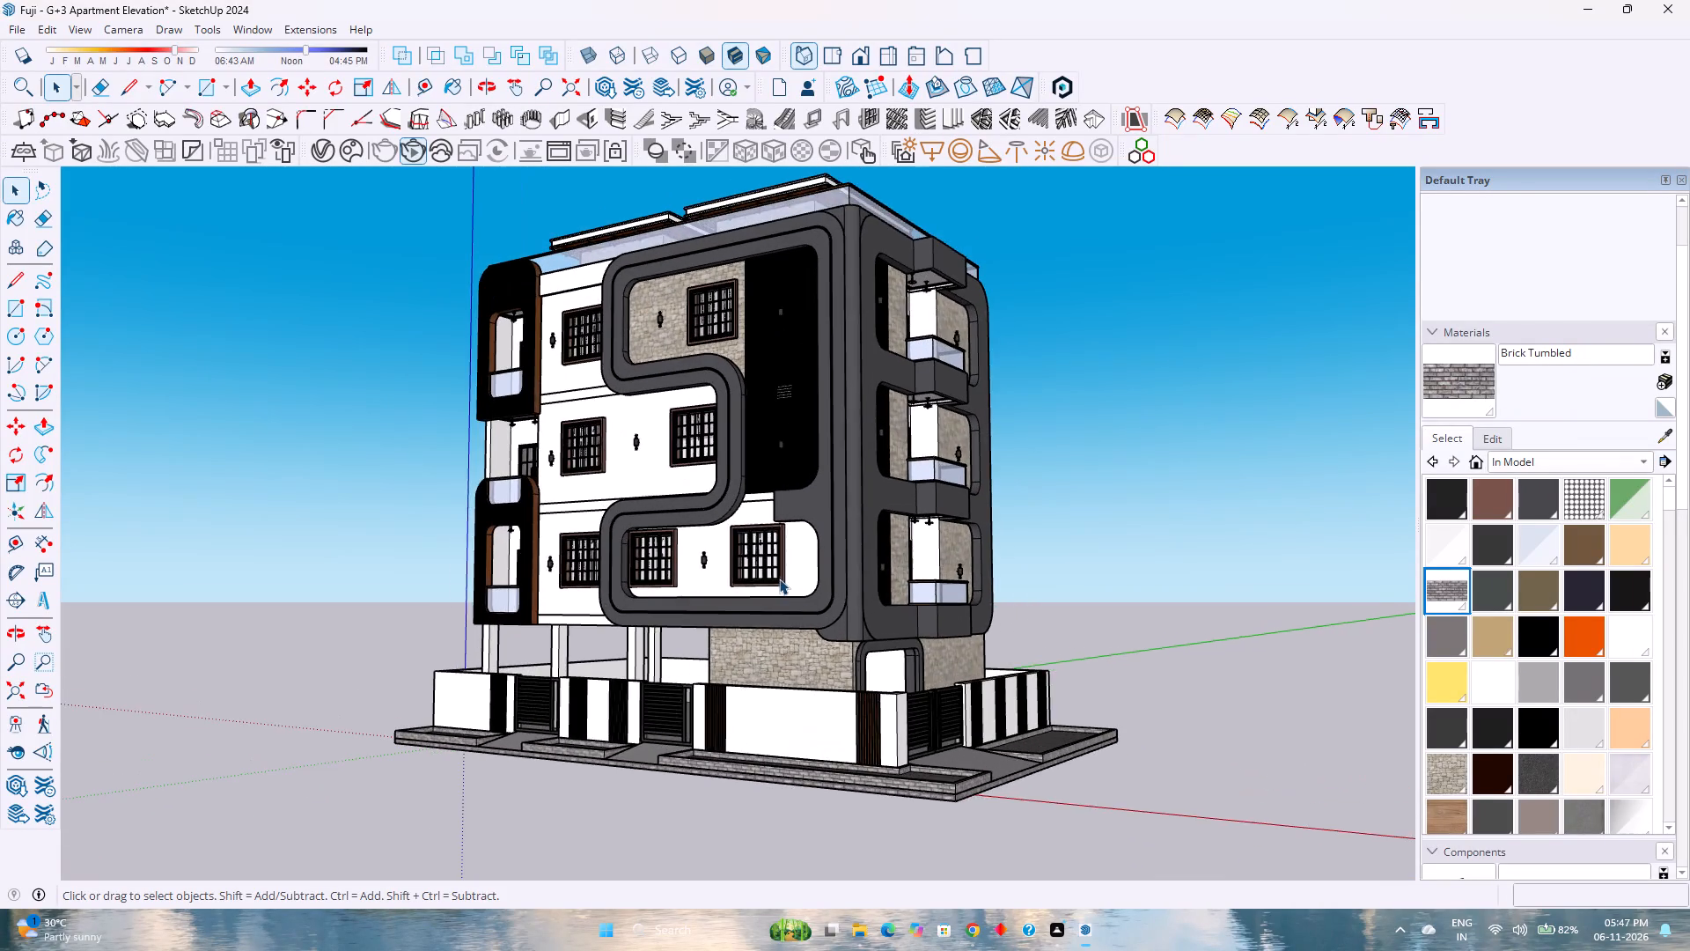
pyautogui.scroll(-3, 779, 576)
pyautogui.scroll(3, 816, 377)
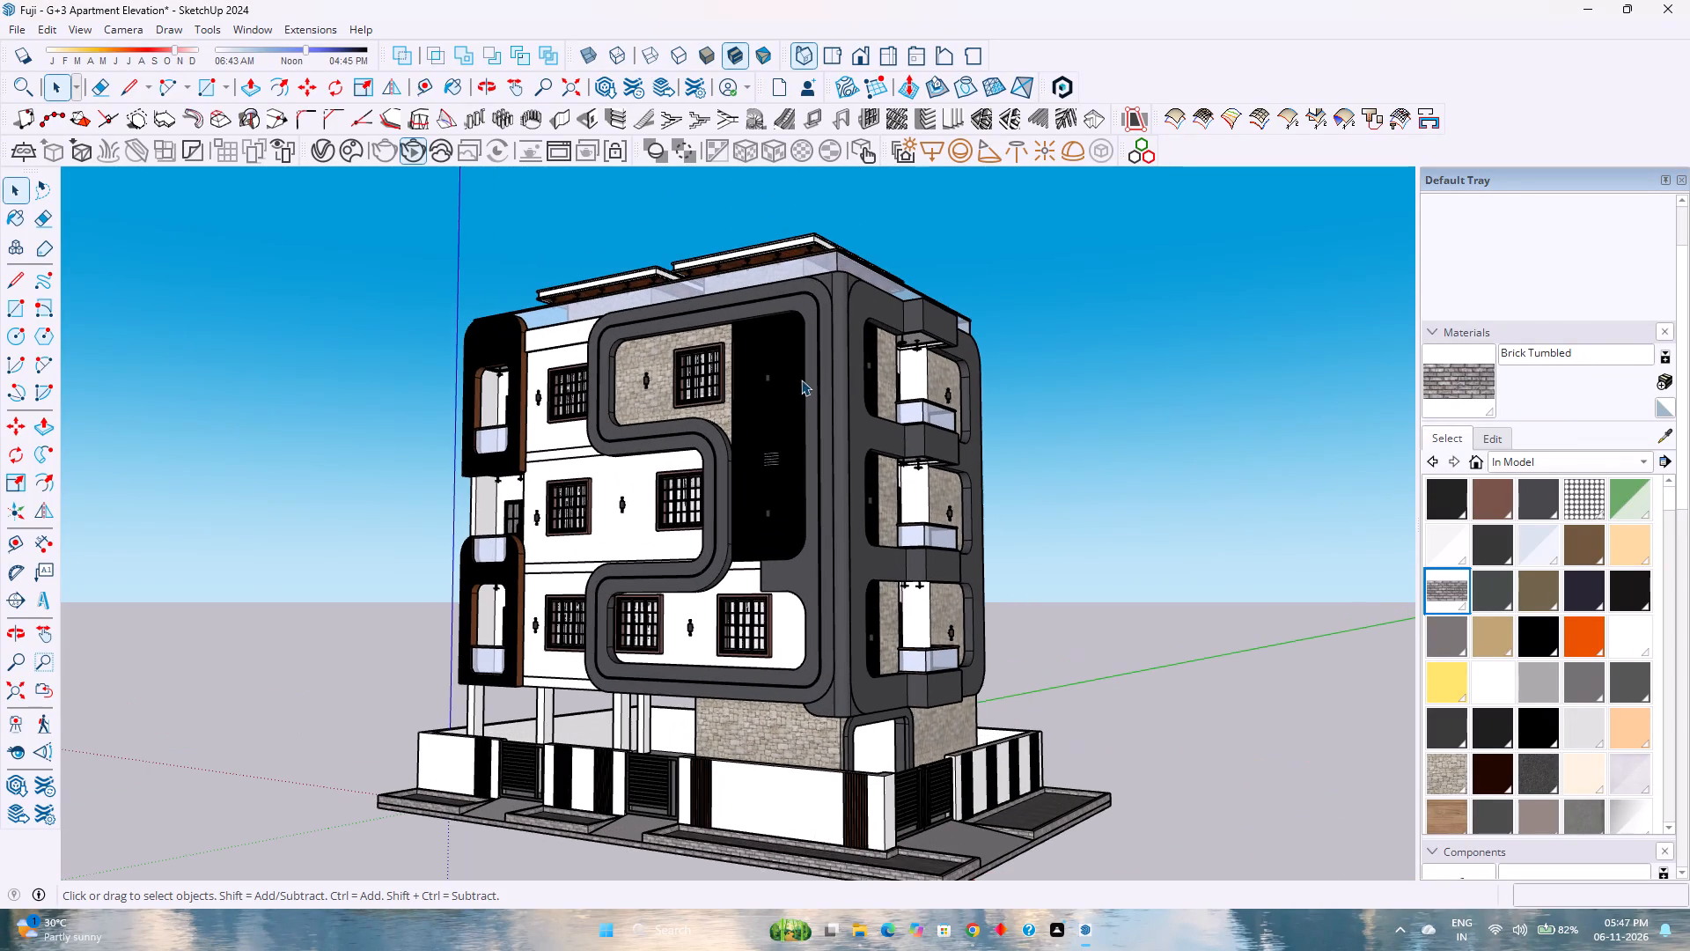
pyautogui.scroll(2, 663, 395)
pyautogui.scroll(-3, 663, 395)
pyautogui.scroll(2, 609, 444)
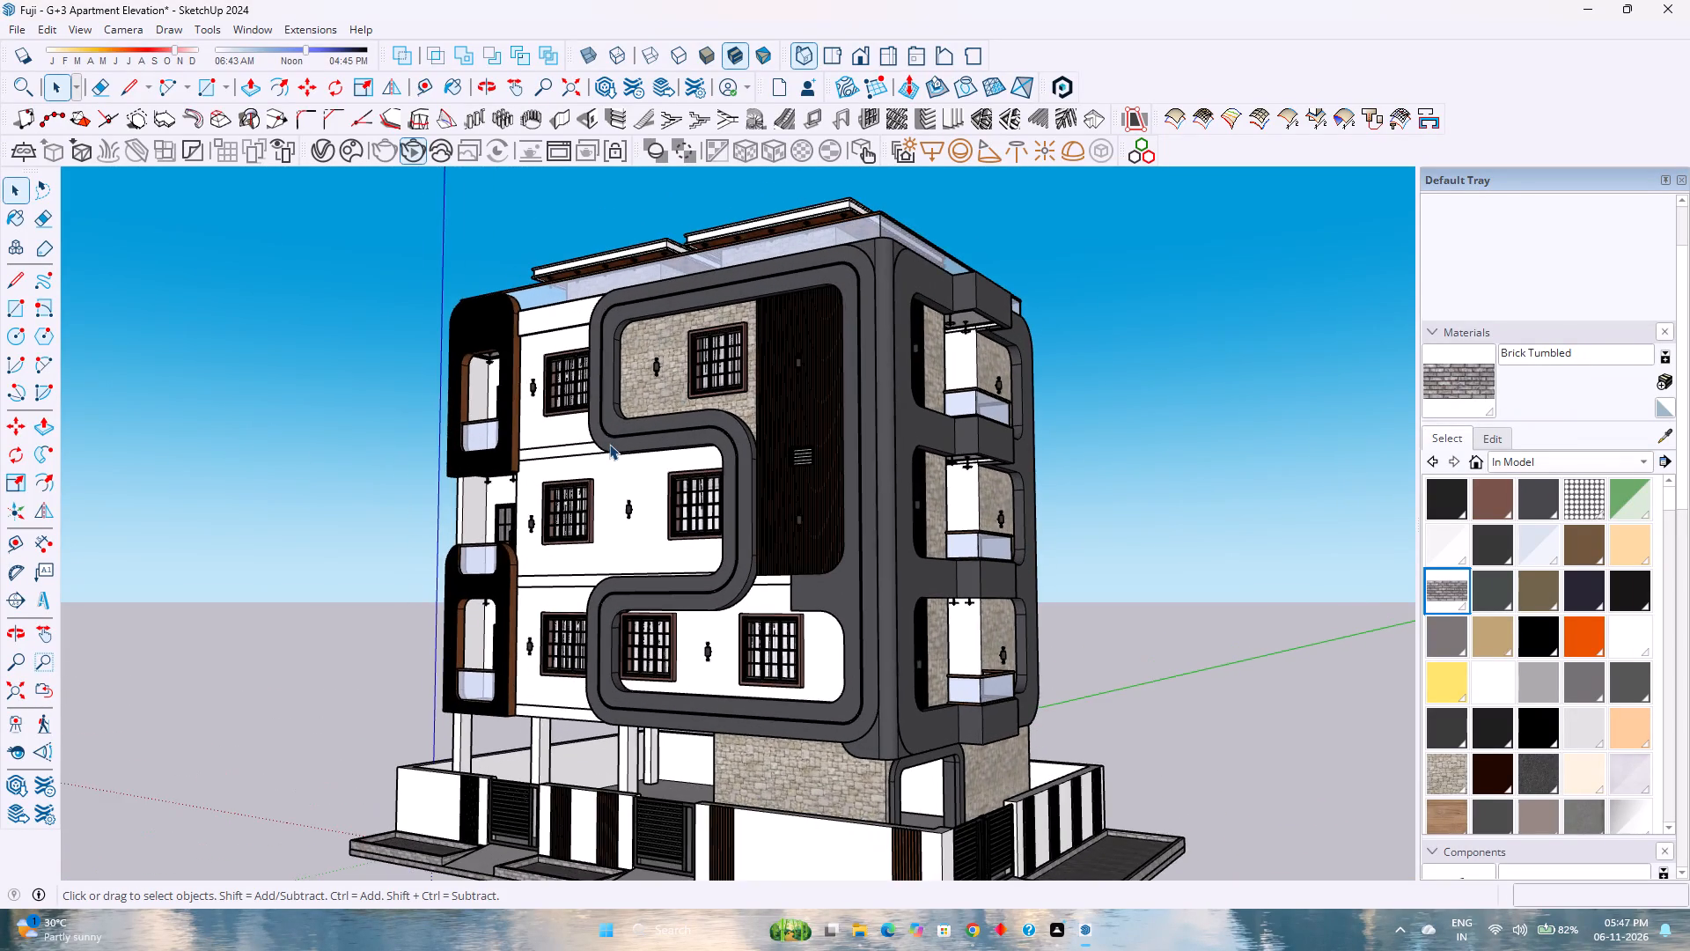
pyautogui.scroll(-2, 609, 444)
pyautogui.scroll(2, 609, 444)
pyautogui.scroll(-2, 609, 444)
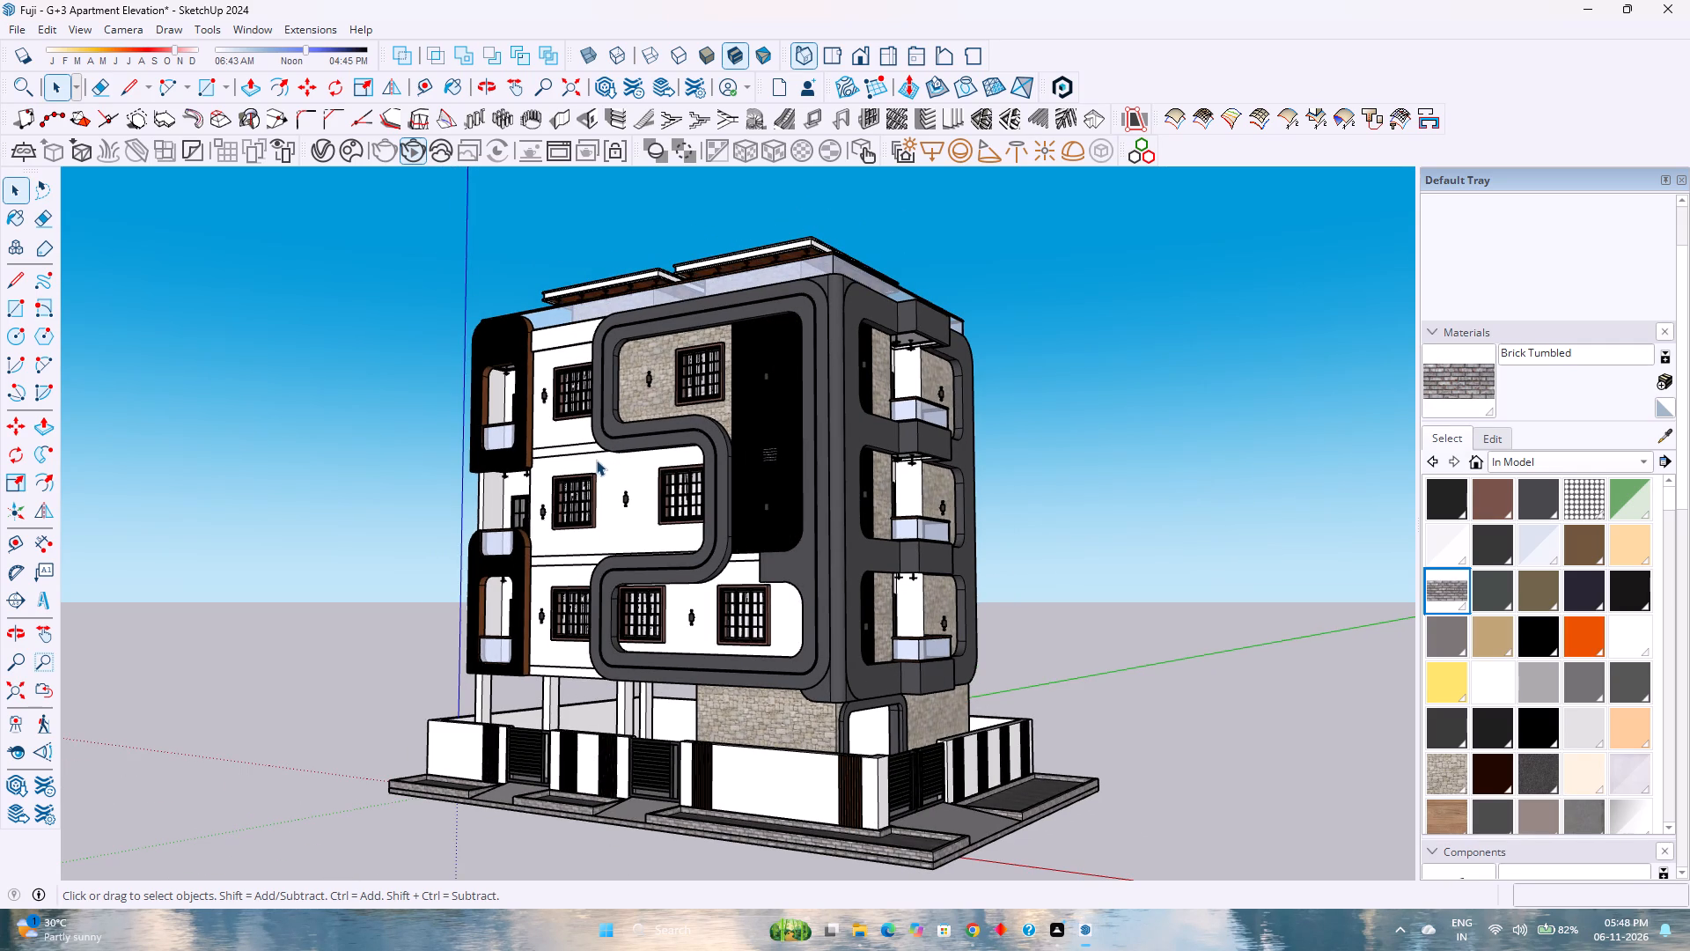
pyautogui.scroll(2, 595, 459)
pyautogui.scroll(-2, 595, 459)
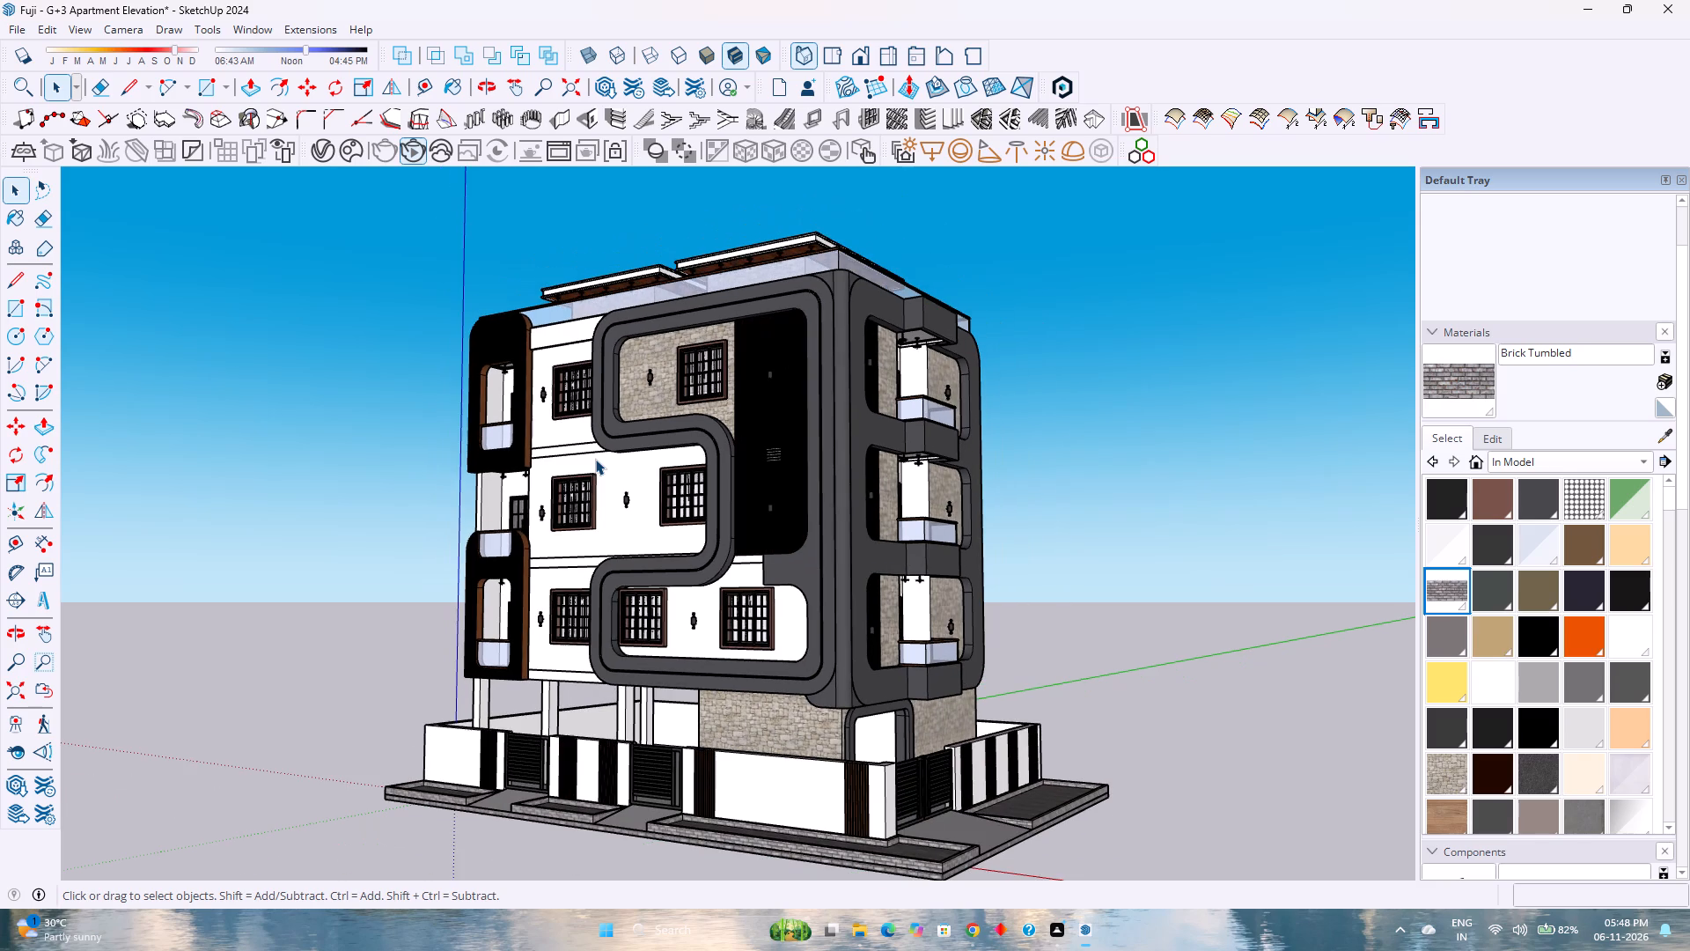
pyautogui.scroll(1, 595, 459)
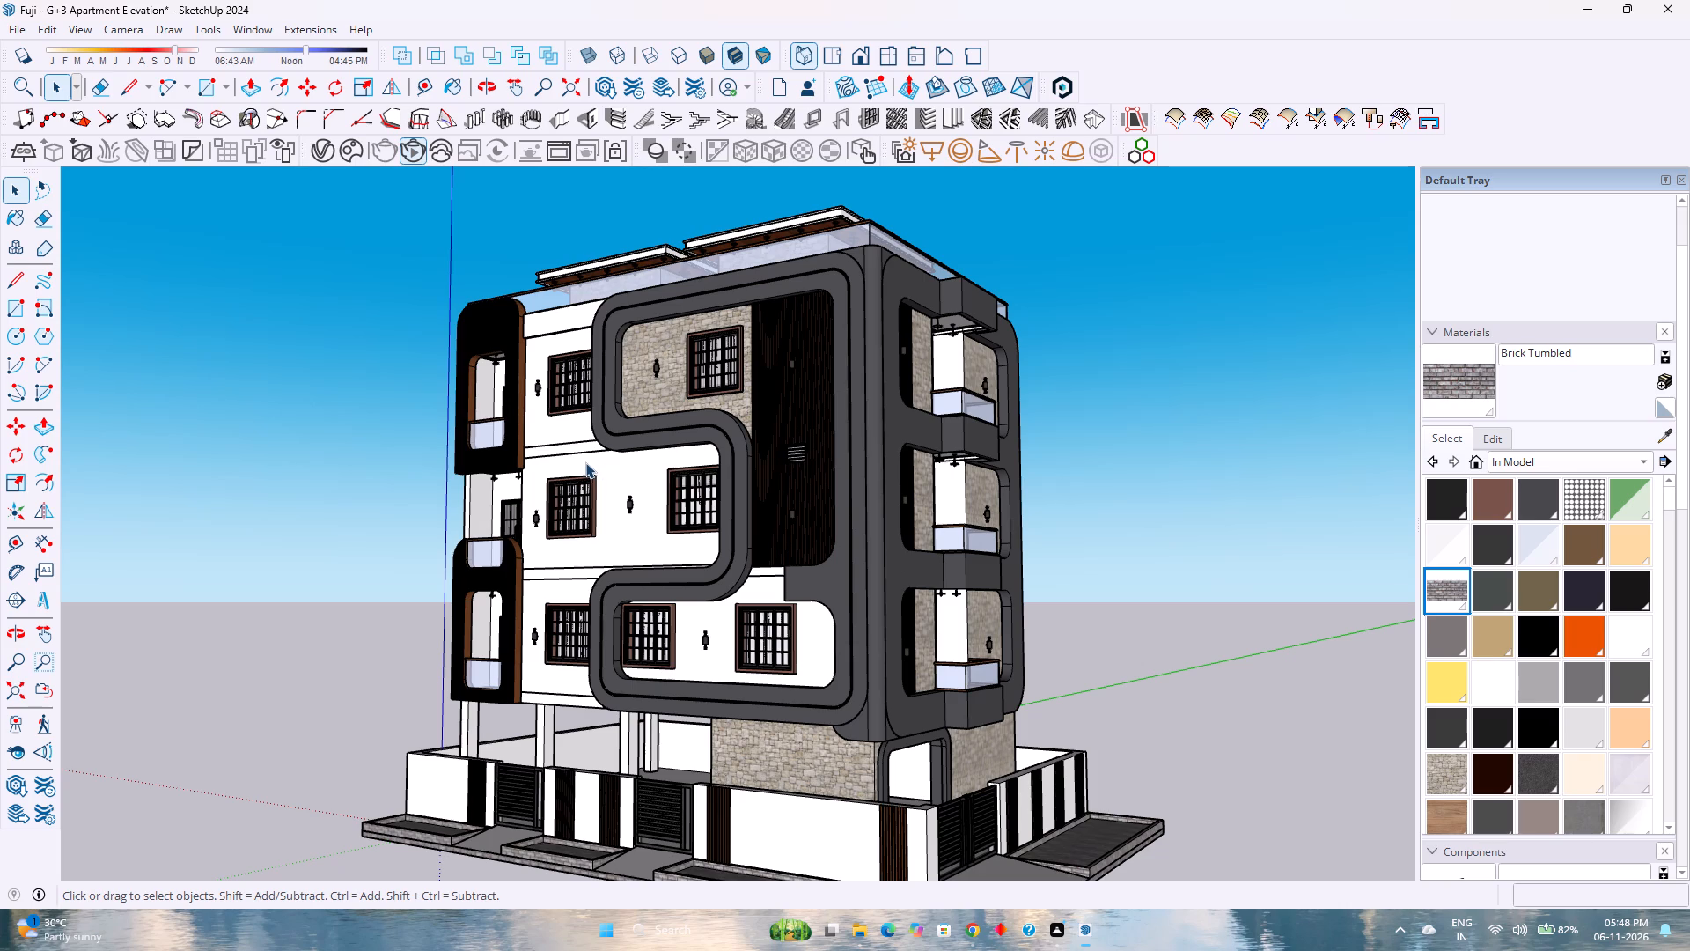
pyautogui.scroll(-3, 569, 468)
pyautogui.scroll(3, 596, 530)
pyautogui.scroll(-2, 596, 530)
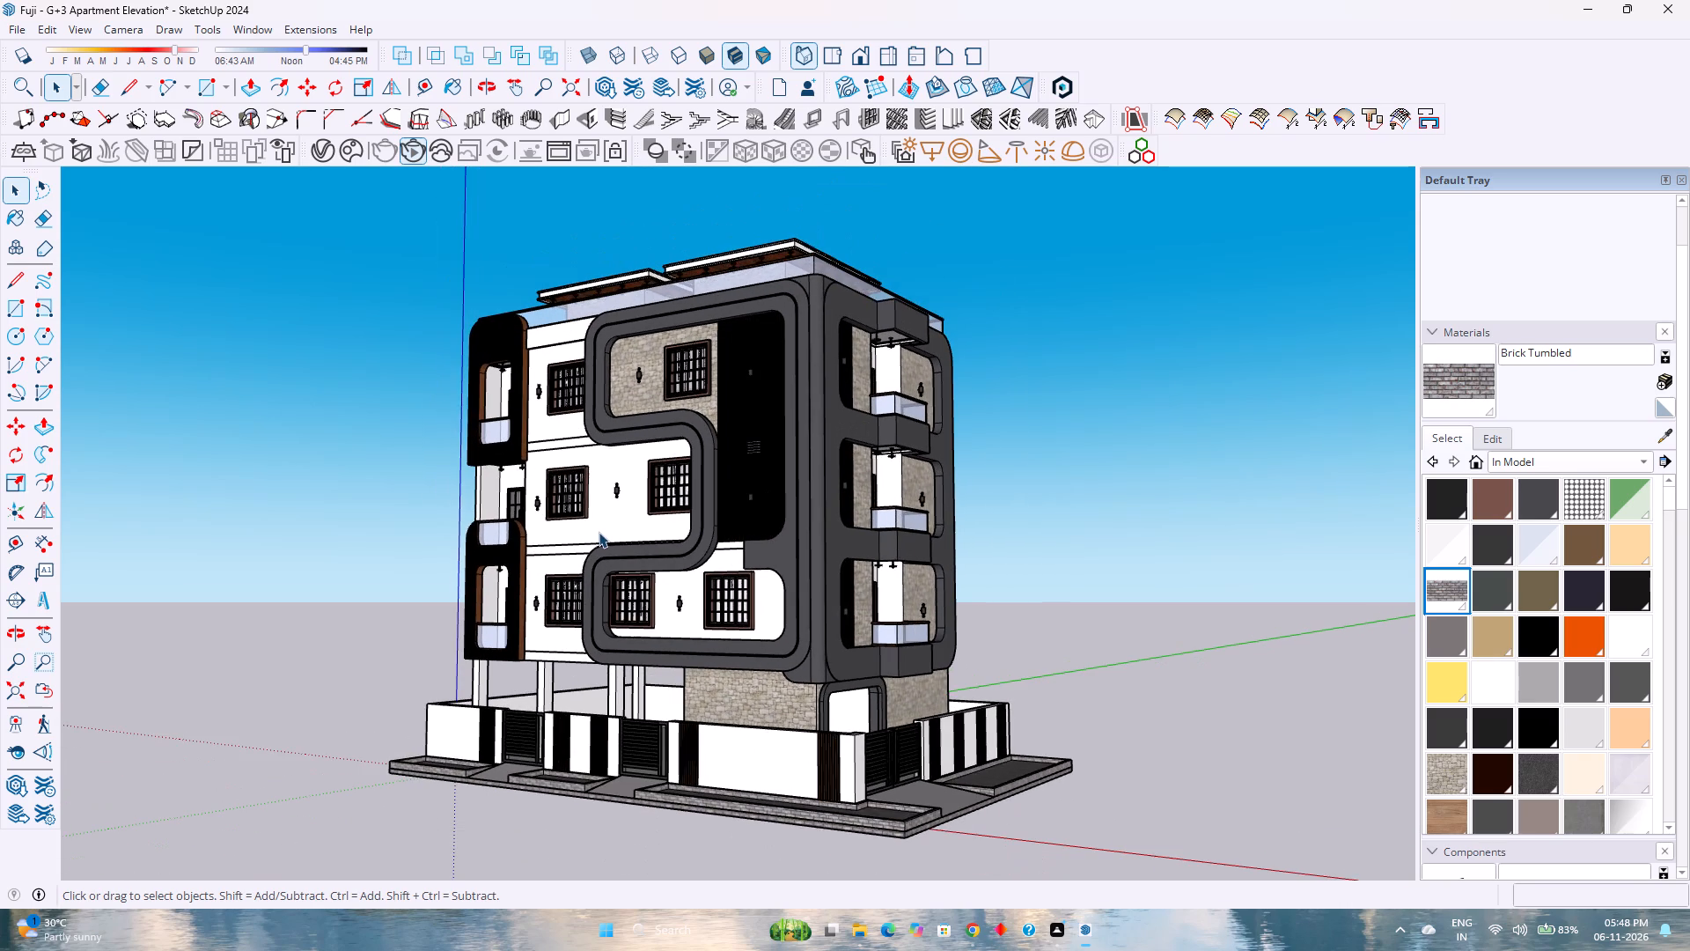
pyautogui.scroll(2, 599, 530)
pyautogui.scroll(-3, 599, 530)
pyautogui.scroll(4, 599, 530)
pyautogui.scroll(-3, 599, 530)
pyautogui.scroll(2, 599, 530)
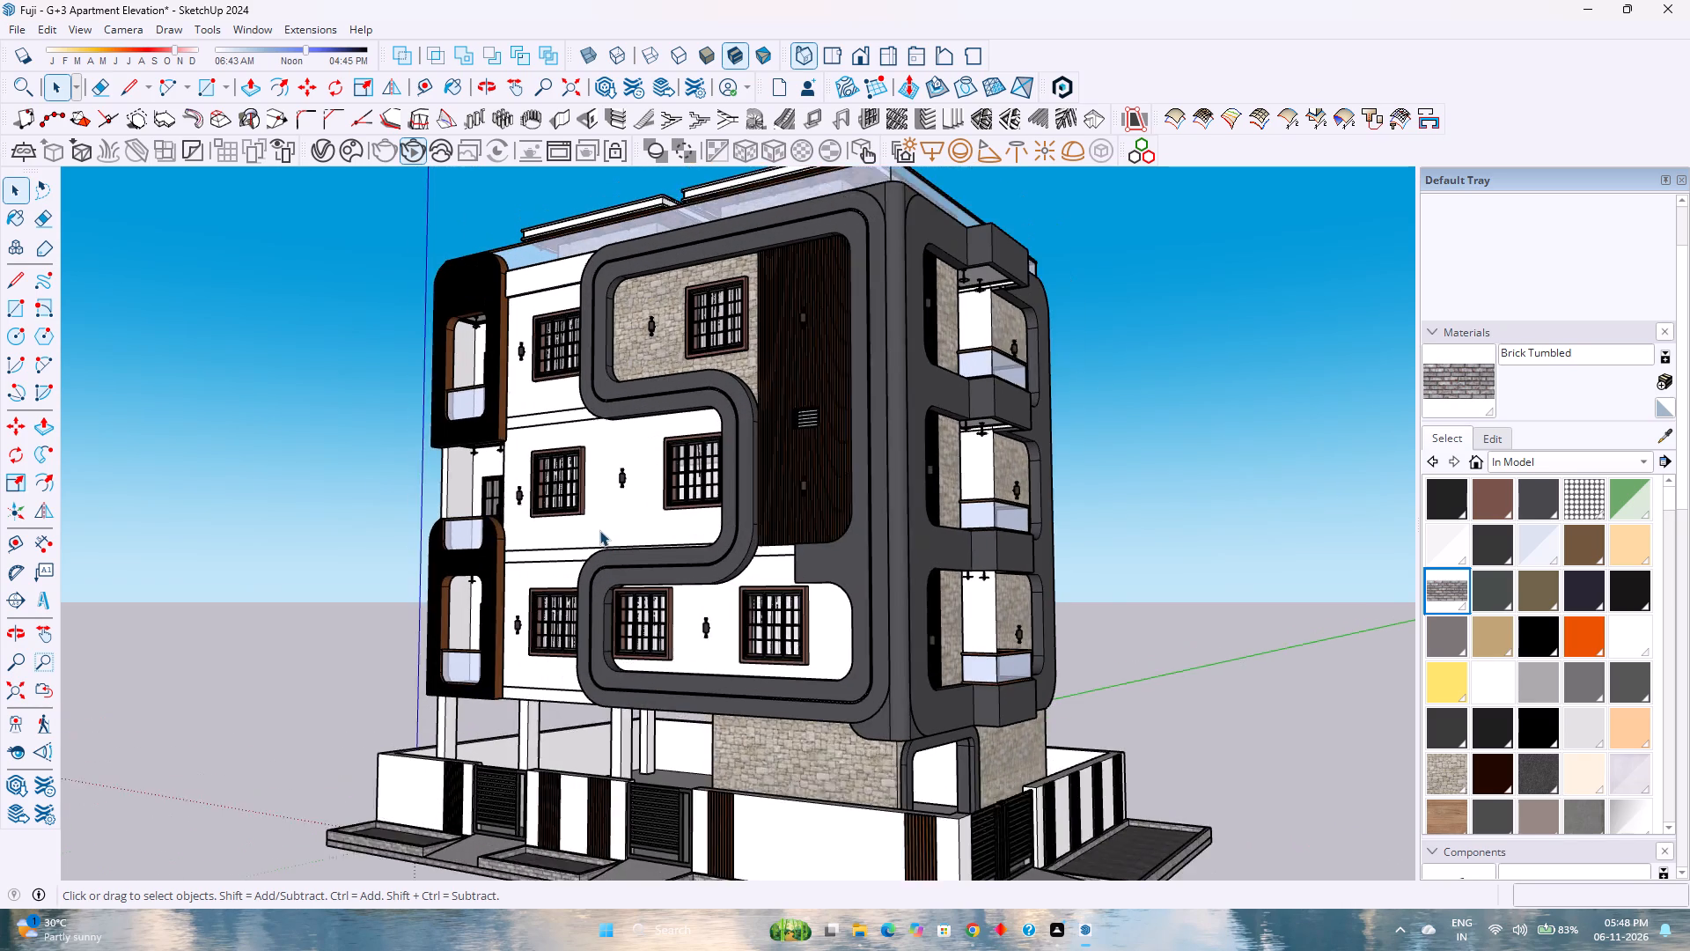
# Examine the middle of the front facade up close, including the S-shaped frame, wood and stone cladding, windows and wall lights.
pyautogui.scroll(1, 599, 530)
pyautogui.scroll(-3, 602, 527)
pyautogui.scroll(2, 602, 527)
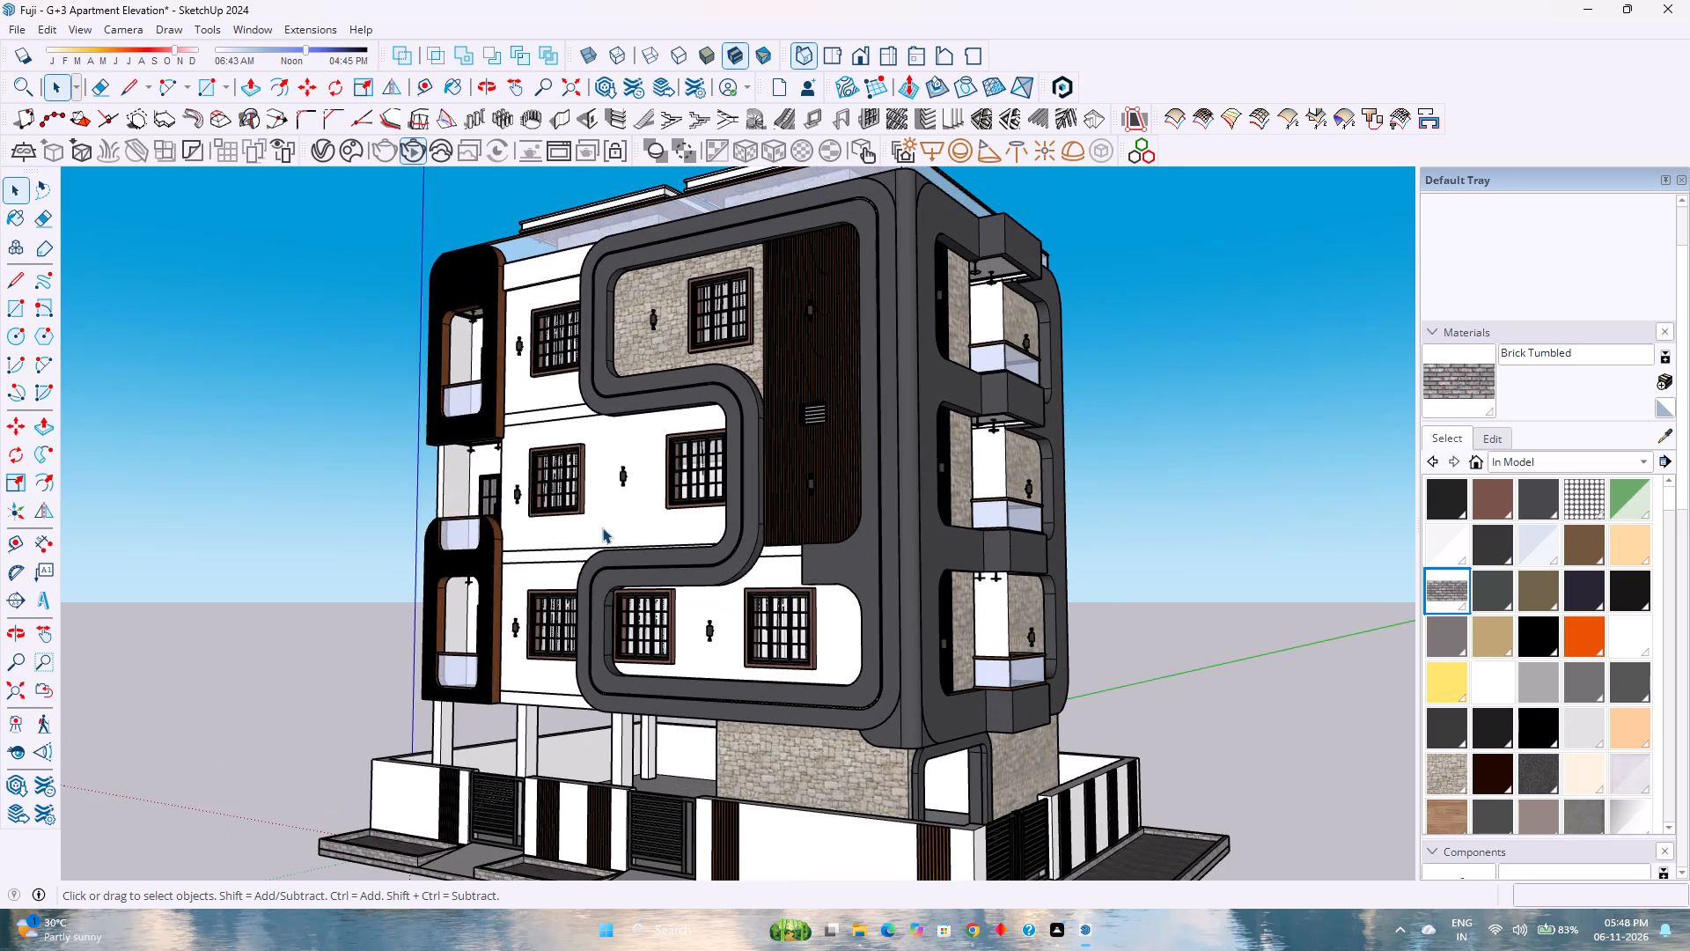
pyautogui.scroll(-1, 602, 527)
pyautogui.scroll(2, 606, 527)
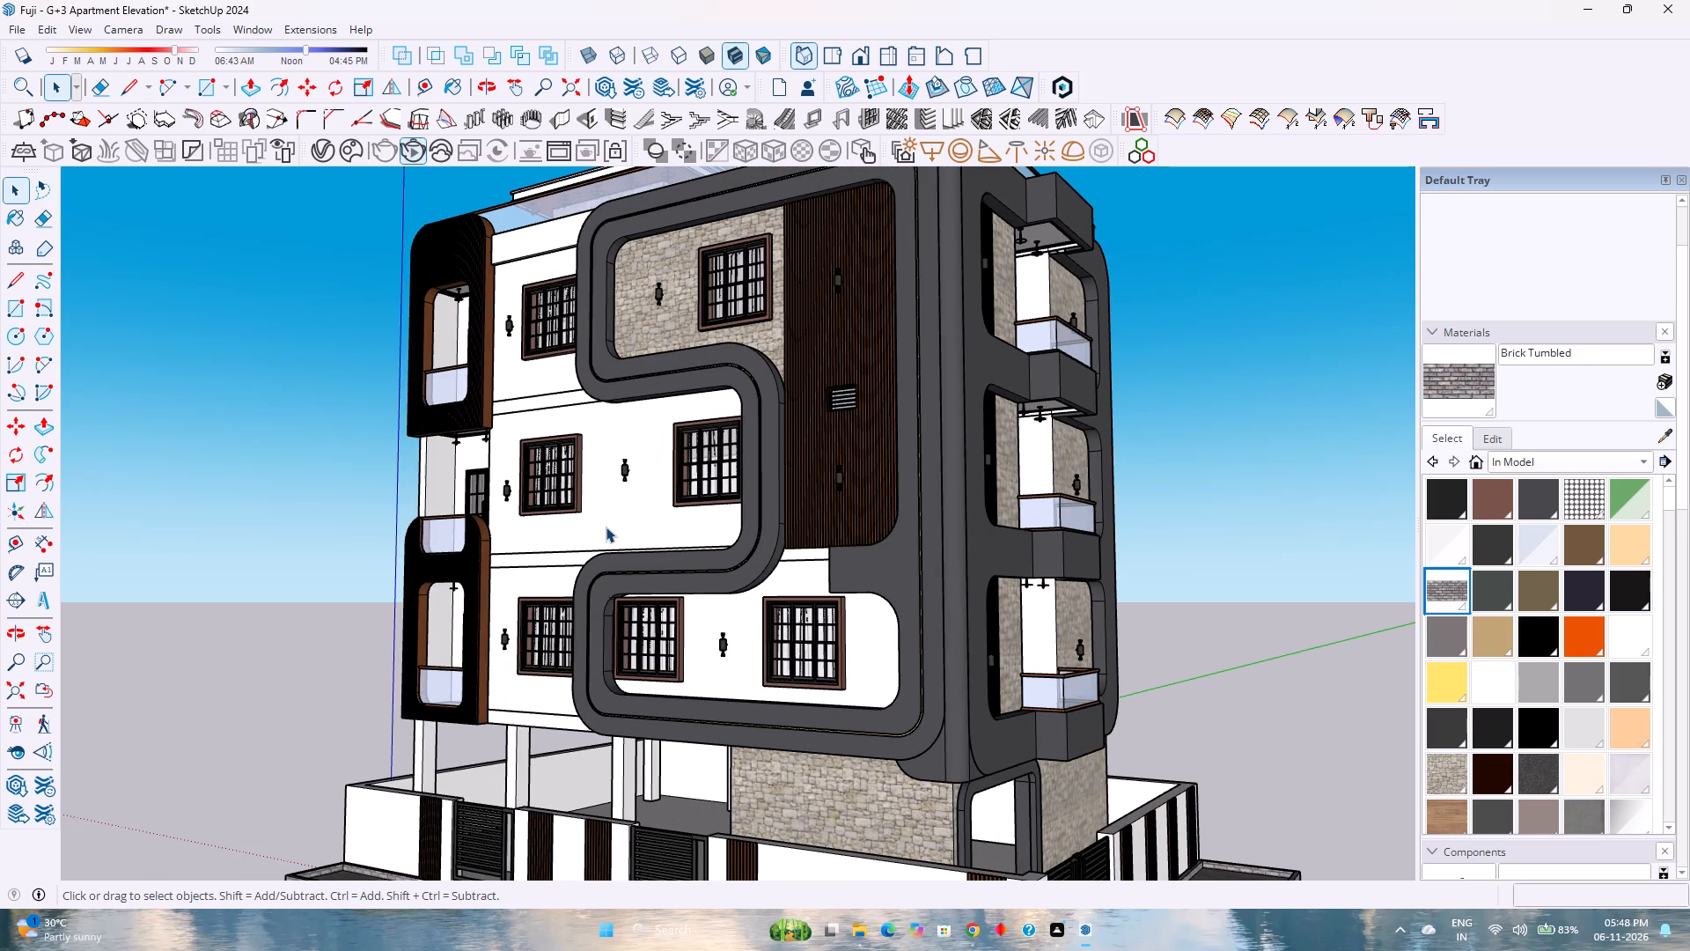
pyautogui.scroll(-1, 607, 526)
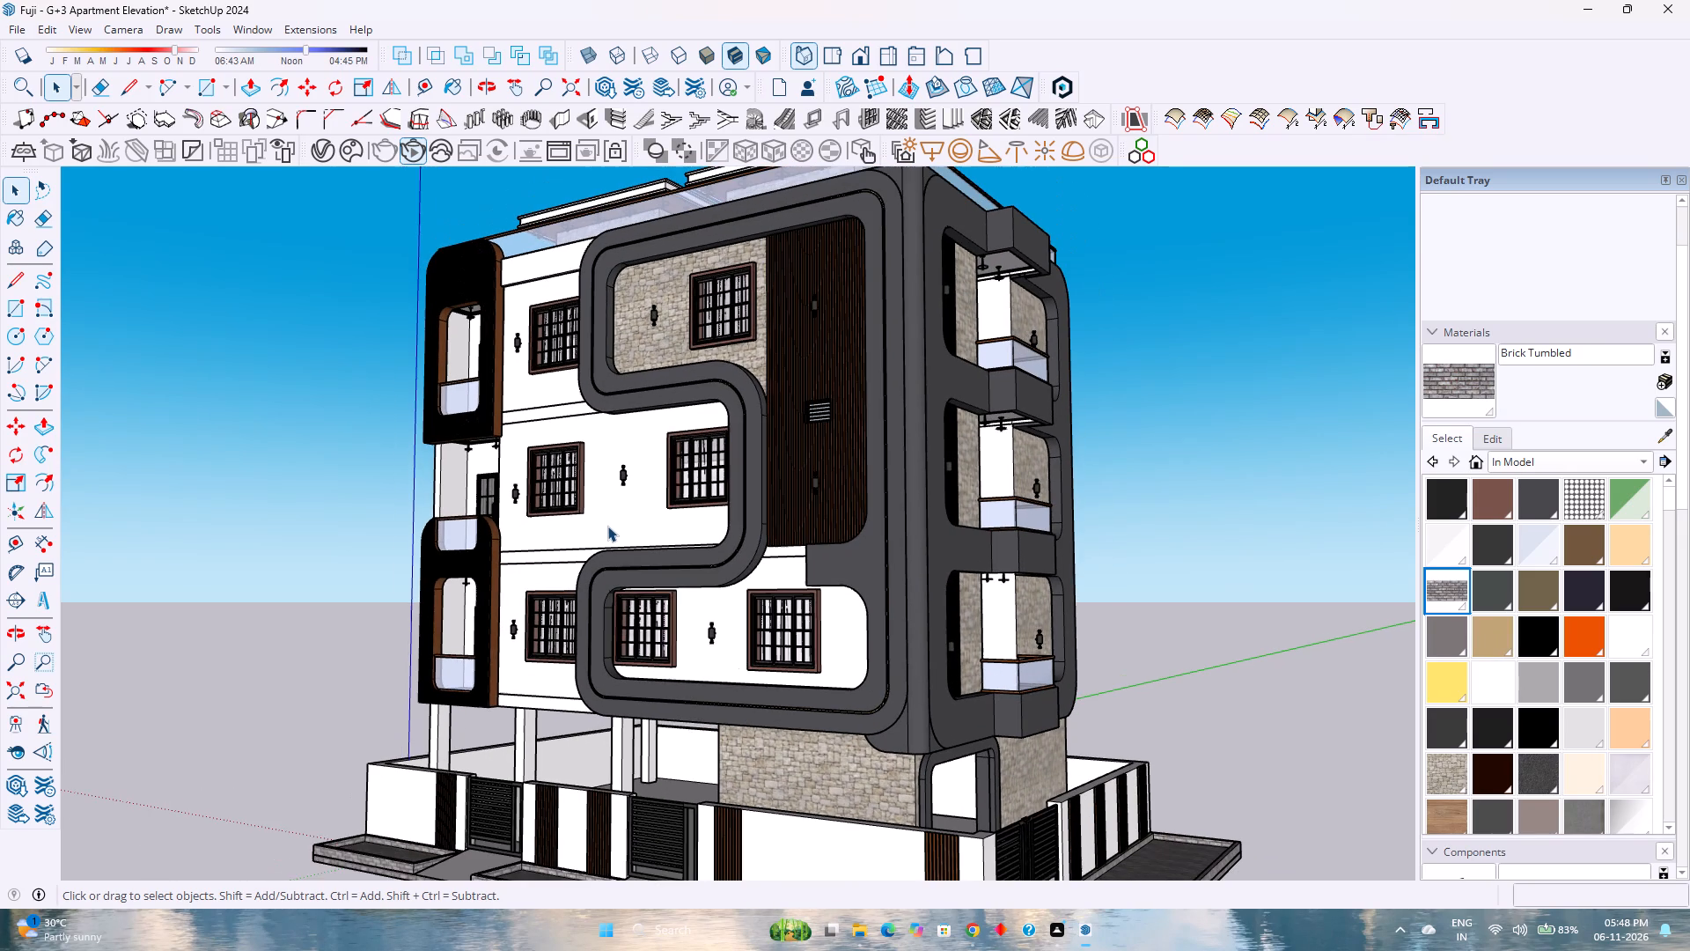
pyautogui.scroll(1, 607, 526)
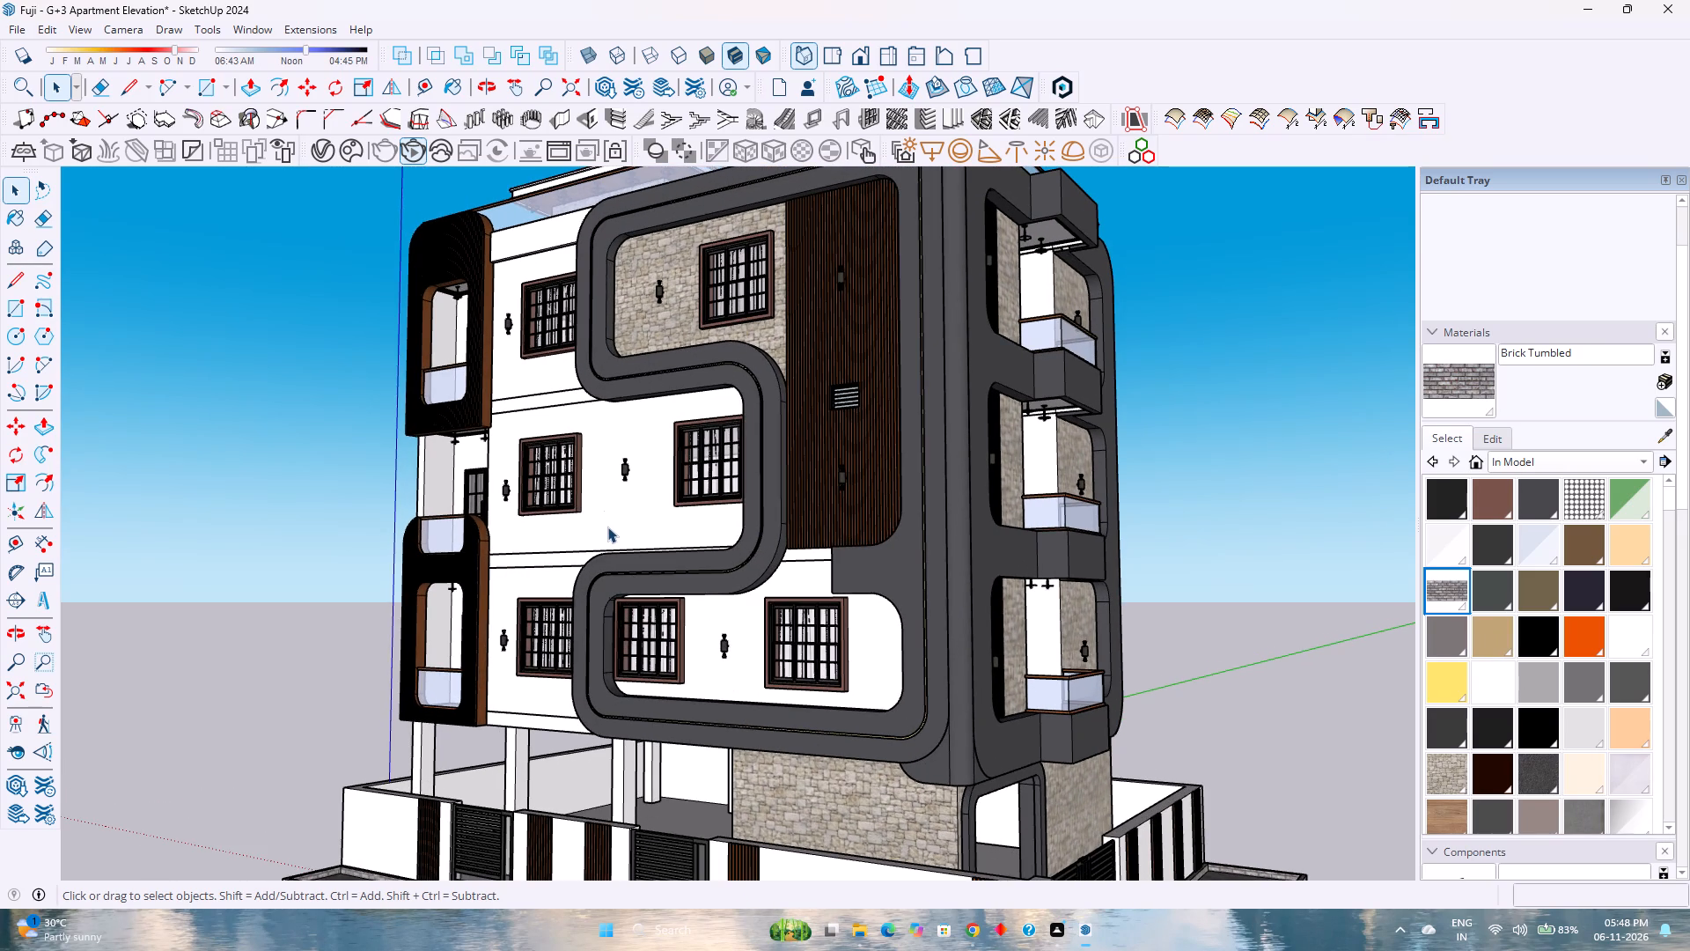
pyautogui.scroll(-4, 607, 527)
pyautogui.scroll(3, 609, 527)
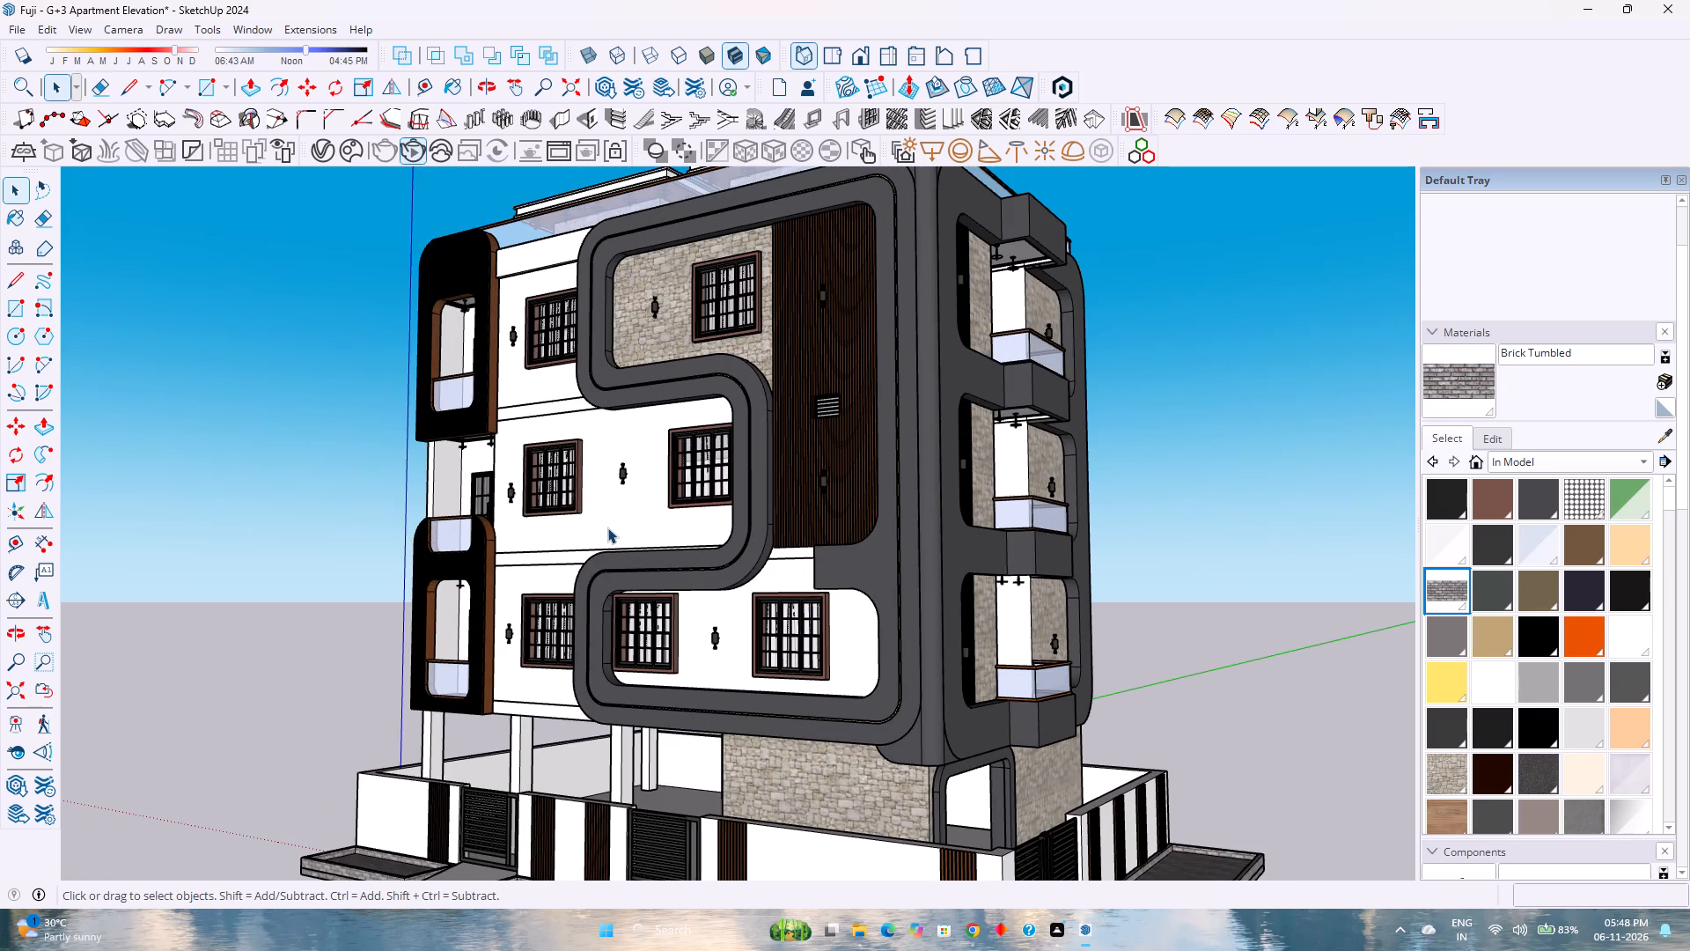
pyautogui.scroll(-3, 607, 527)
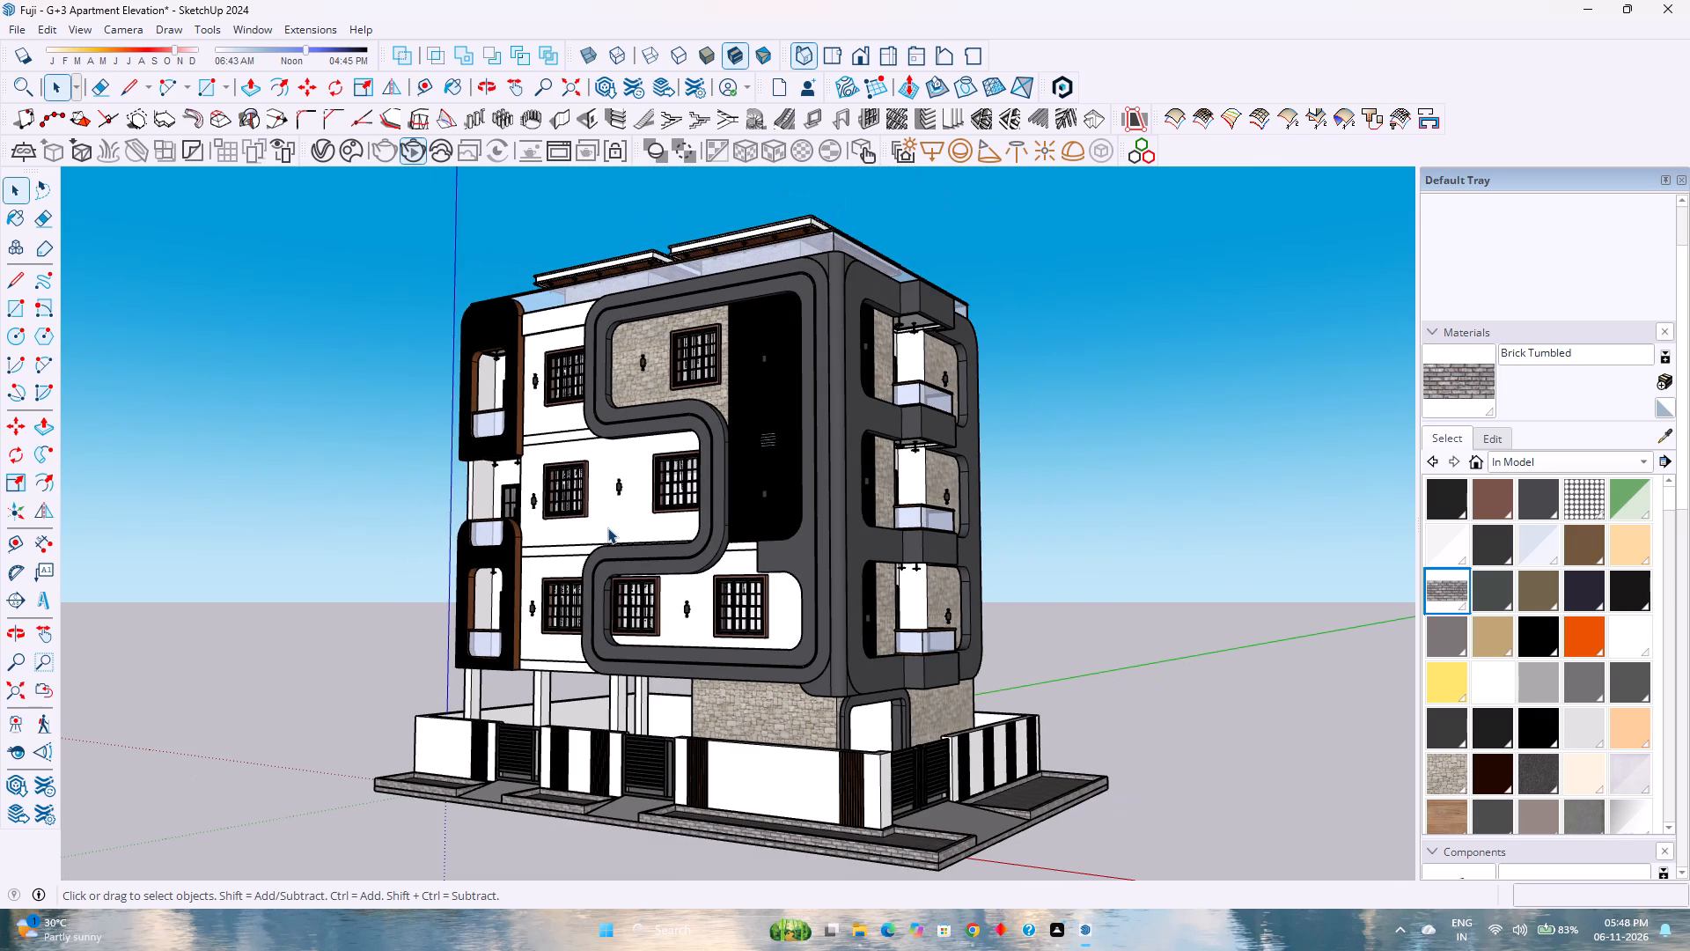
pyautogui.scroll(4, 607, 527)
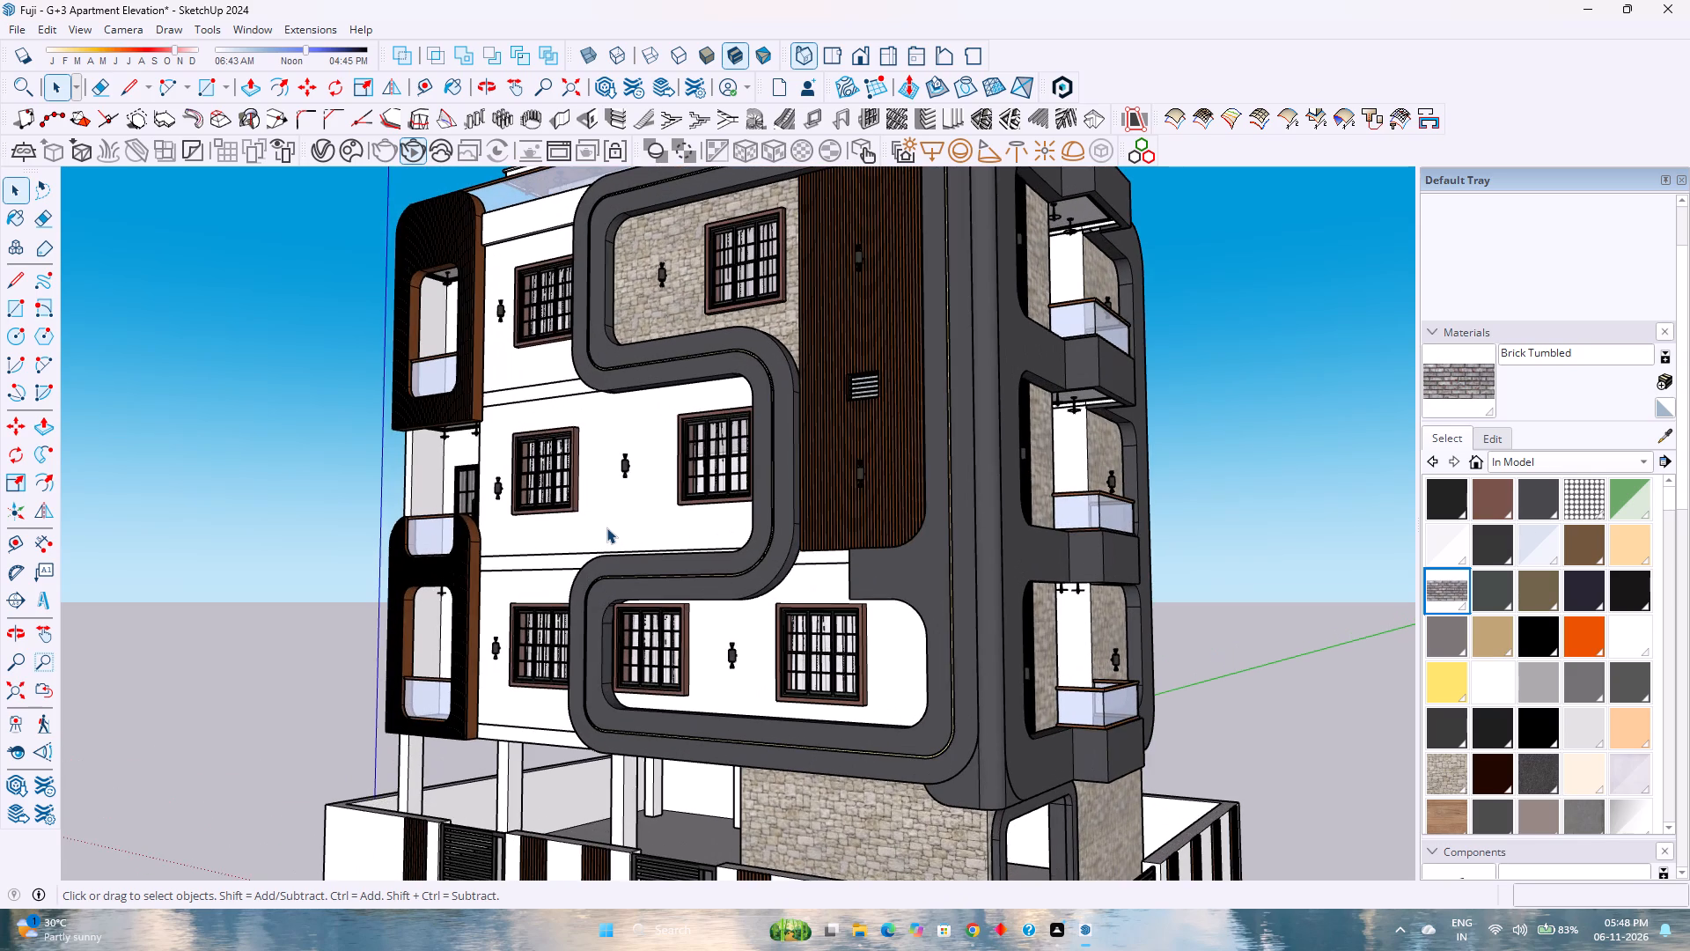
pyautogui.scroll(-4, 606, 527)
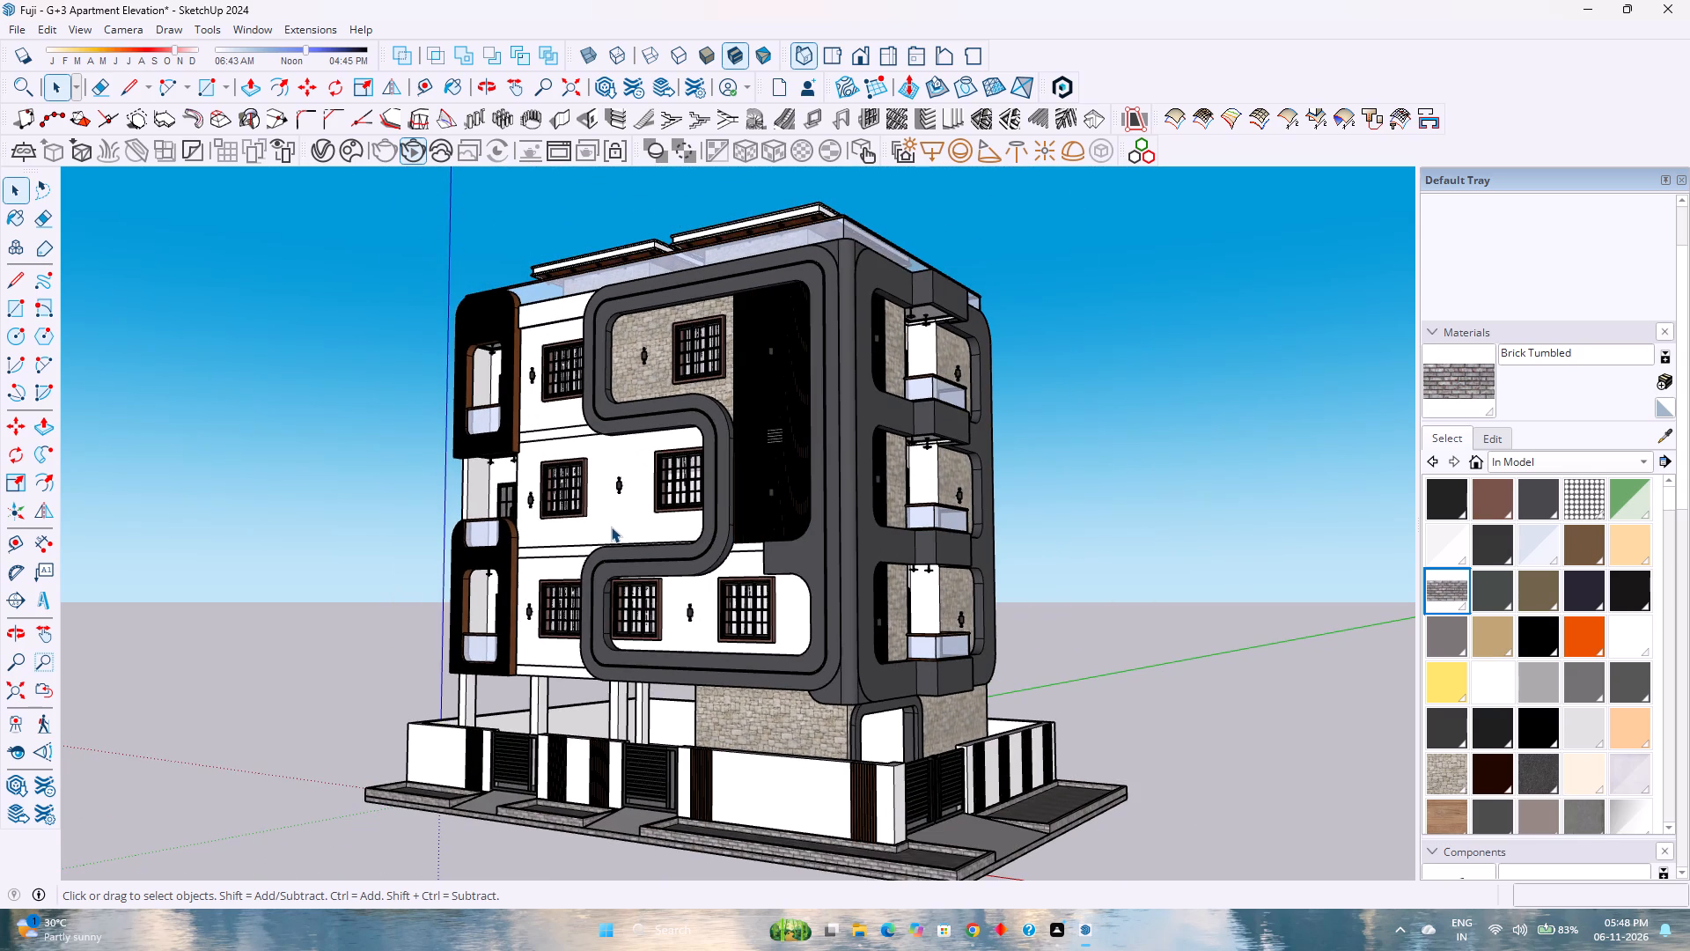
pyautogui.scroll(-1, 610, 527)
pyautogui.scroll(4, 610, 527)
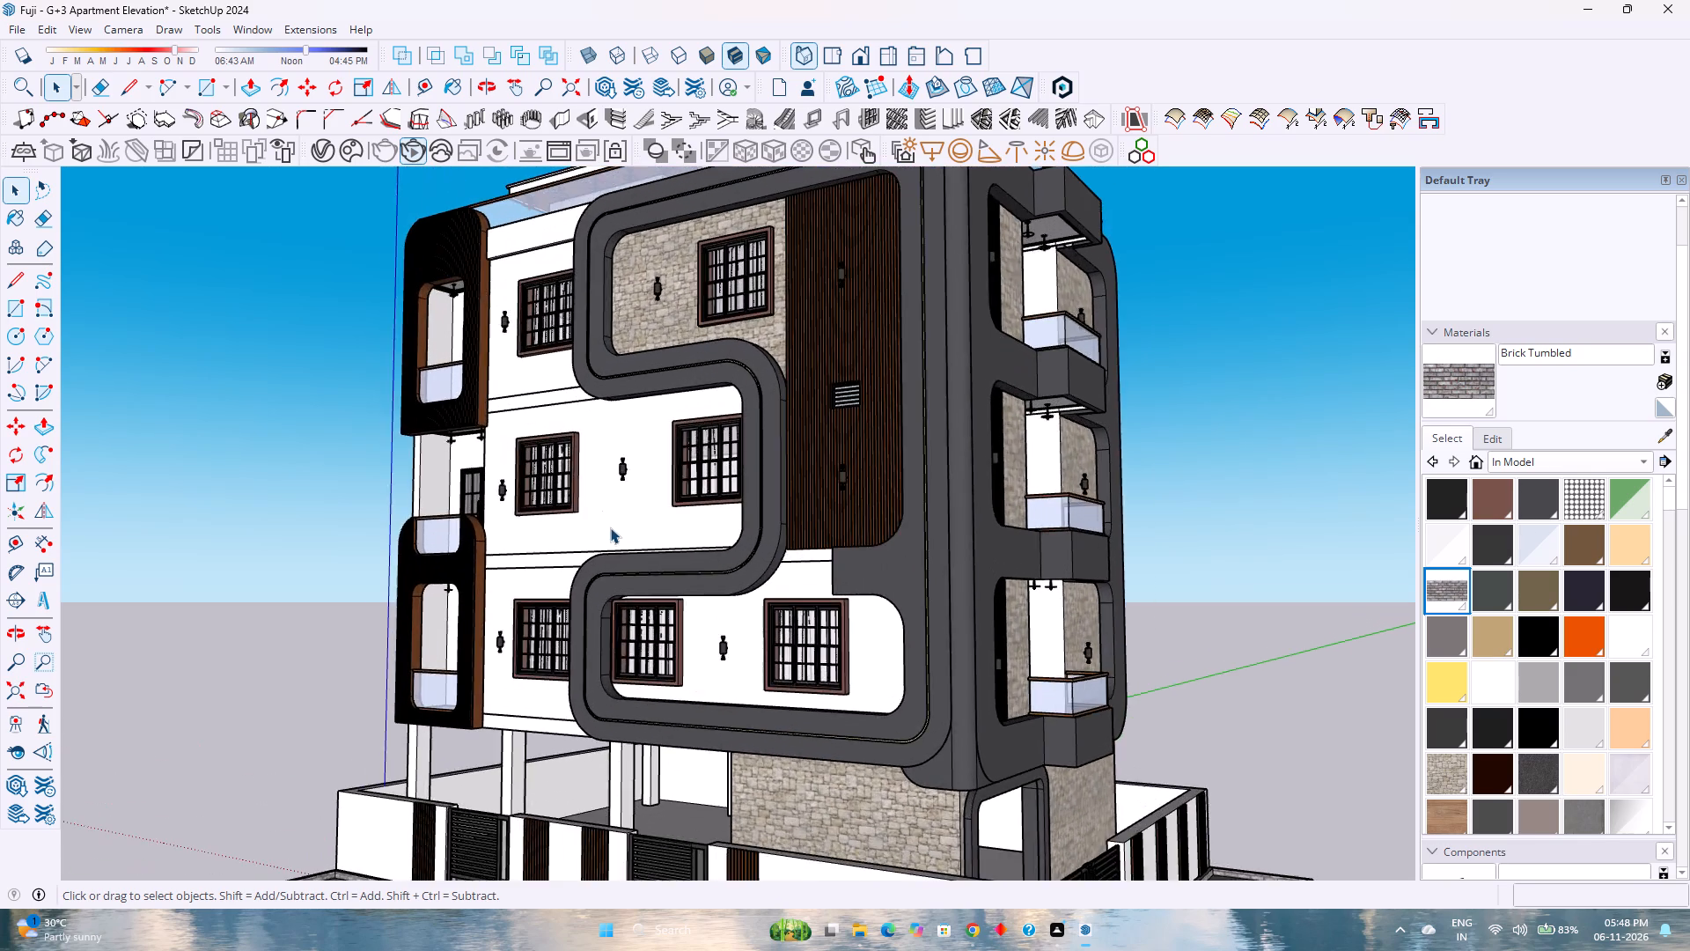
pyautogui.scroll(-3, 610, 527)
pyautogui.scroll(3, 610, 527)
pyautogui.scroll(-3, 610, 527)
pyautogui.scroll(3, 610, 527)
pyautogui.scroll(-1, 610, 527)
pyautogui.scroll(2, 610, 527)
pyautogui.scroll(-3, 610, 527)
pyautogui.scroll(3, 610, 527)
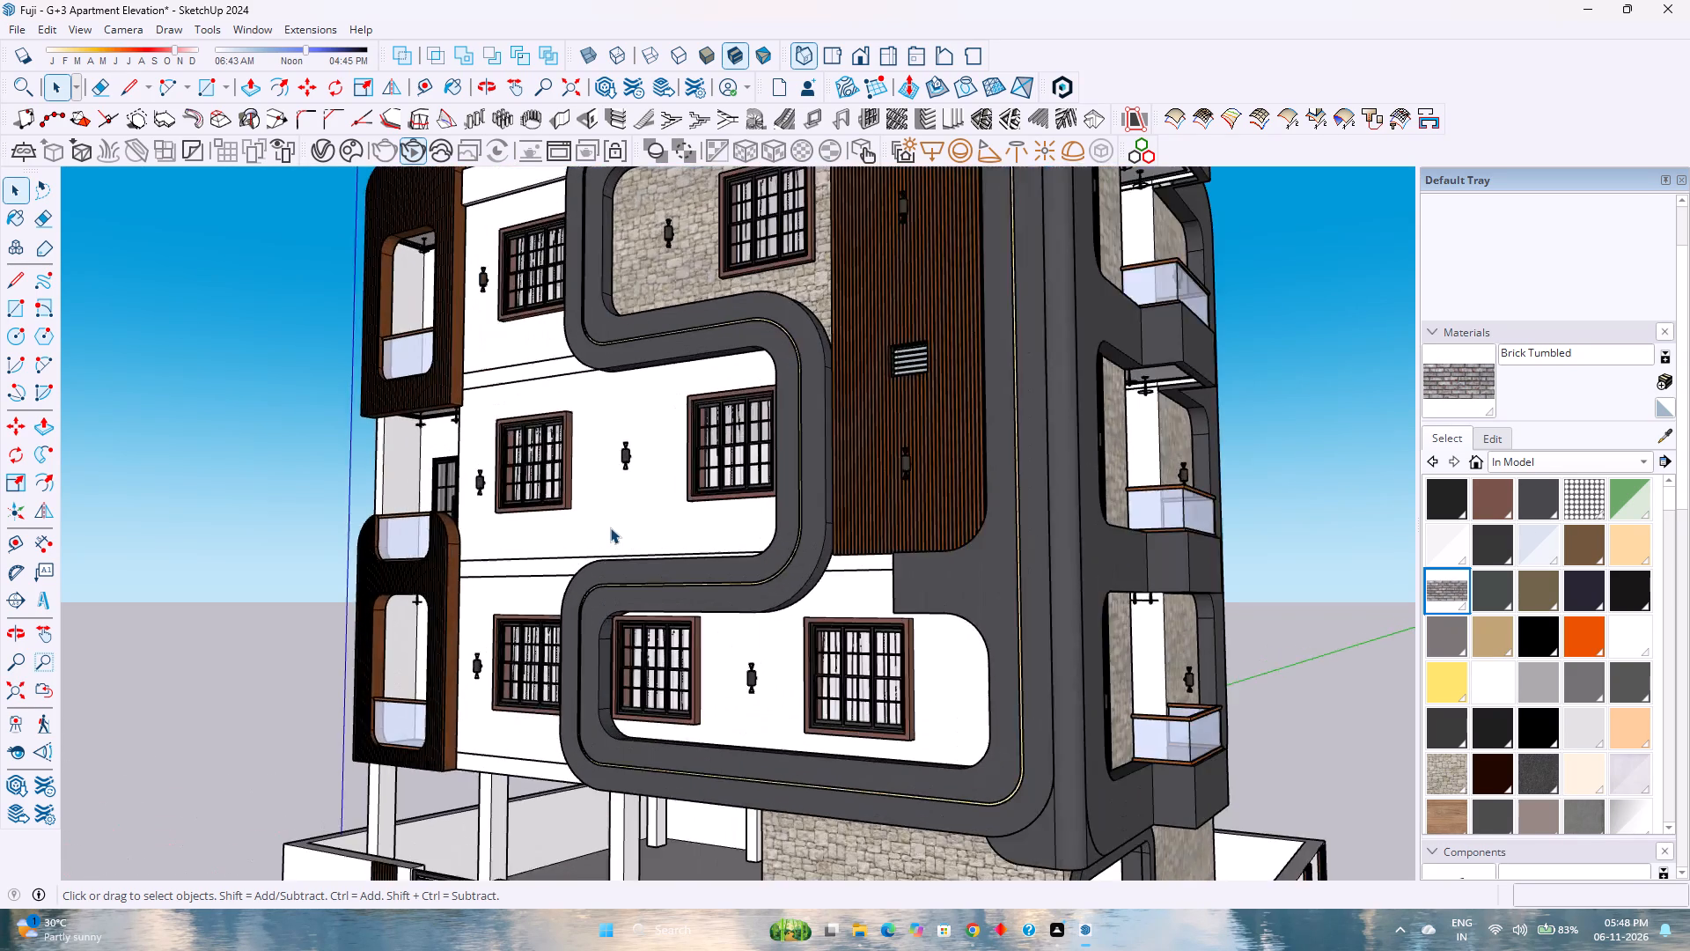
pyautogui.scroll(-3, 610, 527)
pyautogui.scroll(4, 610, 527)
pyautogui.scroll(-4, 610, 527)
pyautogui.scroll(3, 610, 527)
pyautogui.scroll(-3, 610, 527)
pyautogui.scroll(3, 610, 527)
pyautogui.scroll(-3, 610, 527)
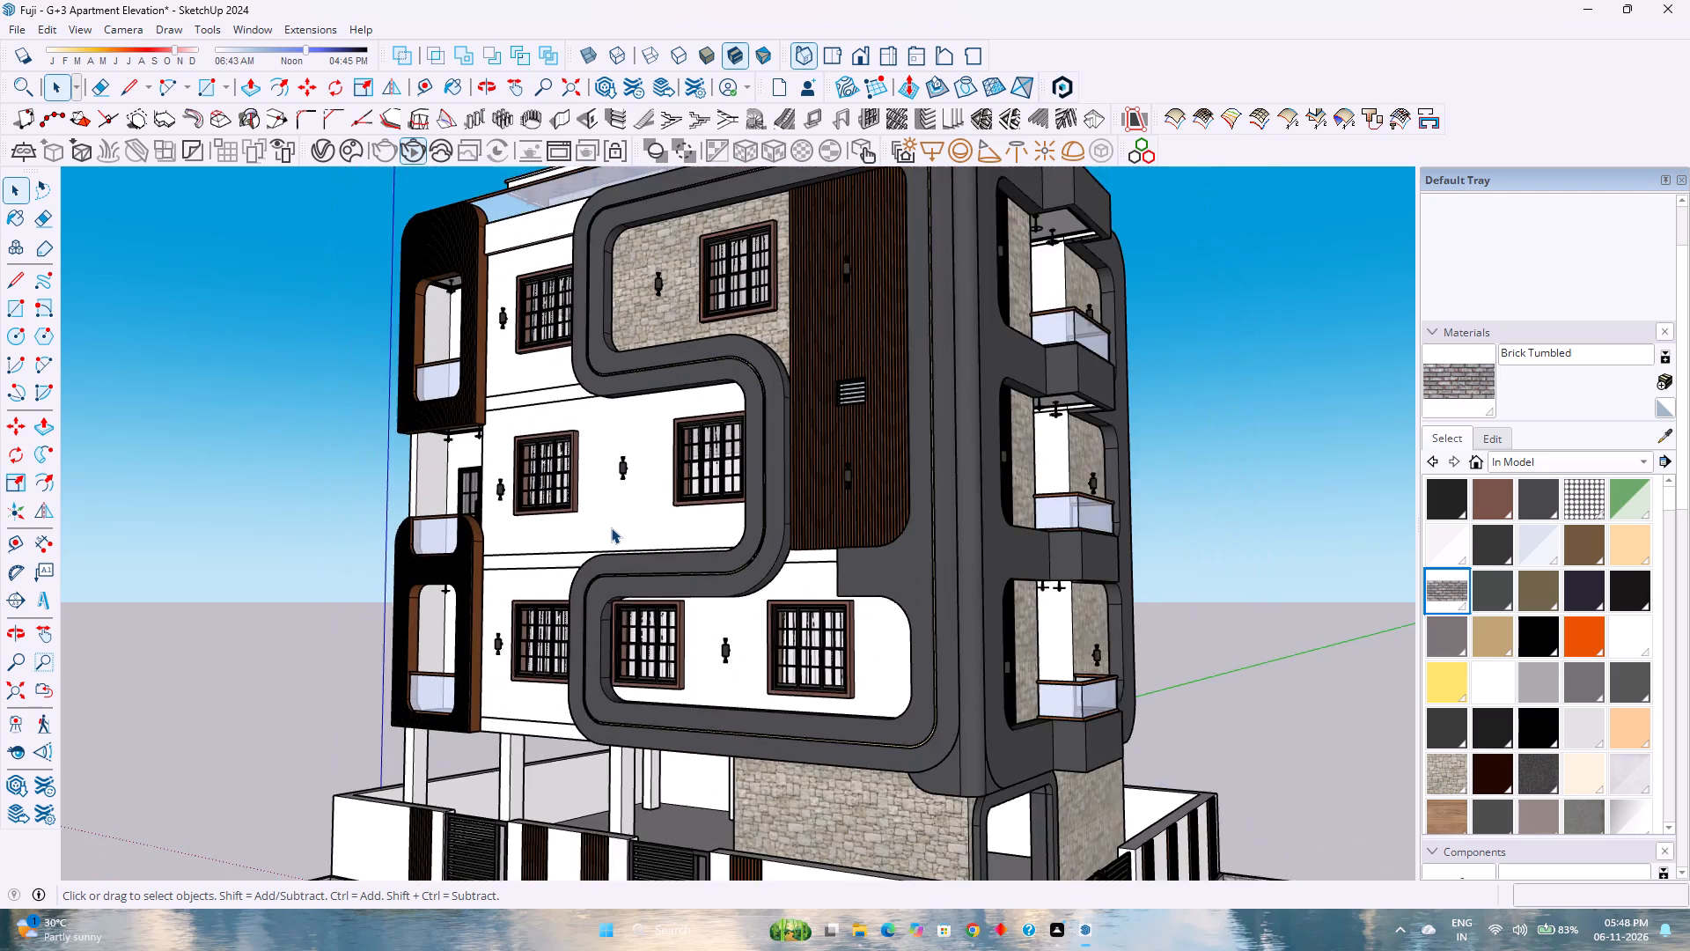
pyautogui.scroll(2, 611, 527)
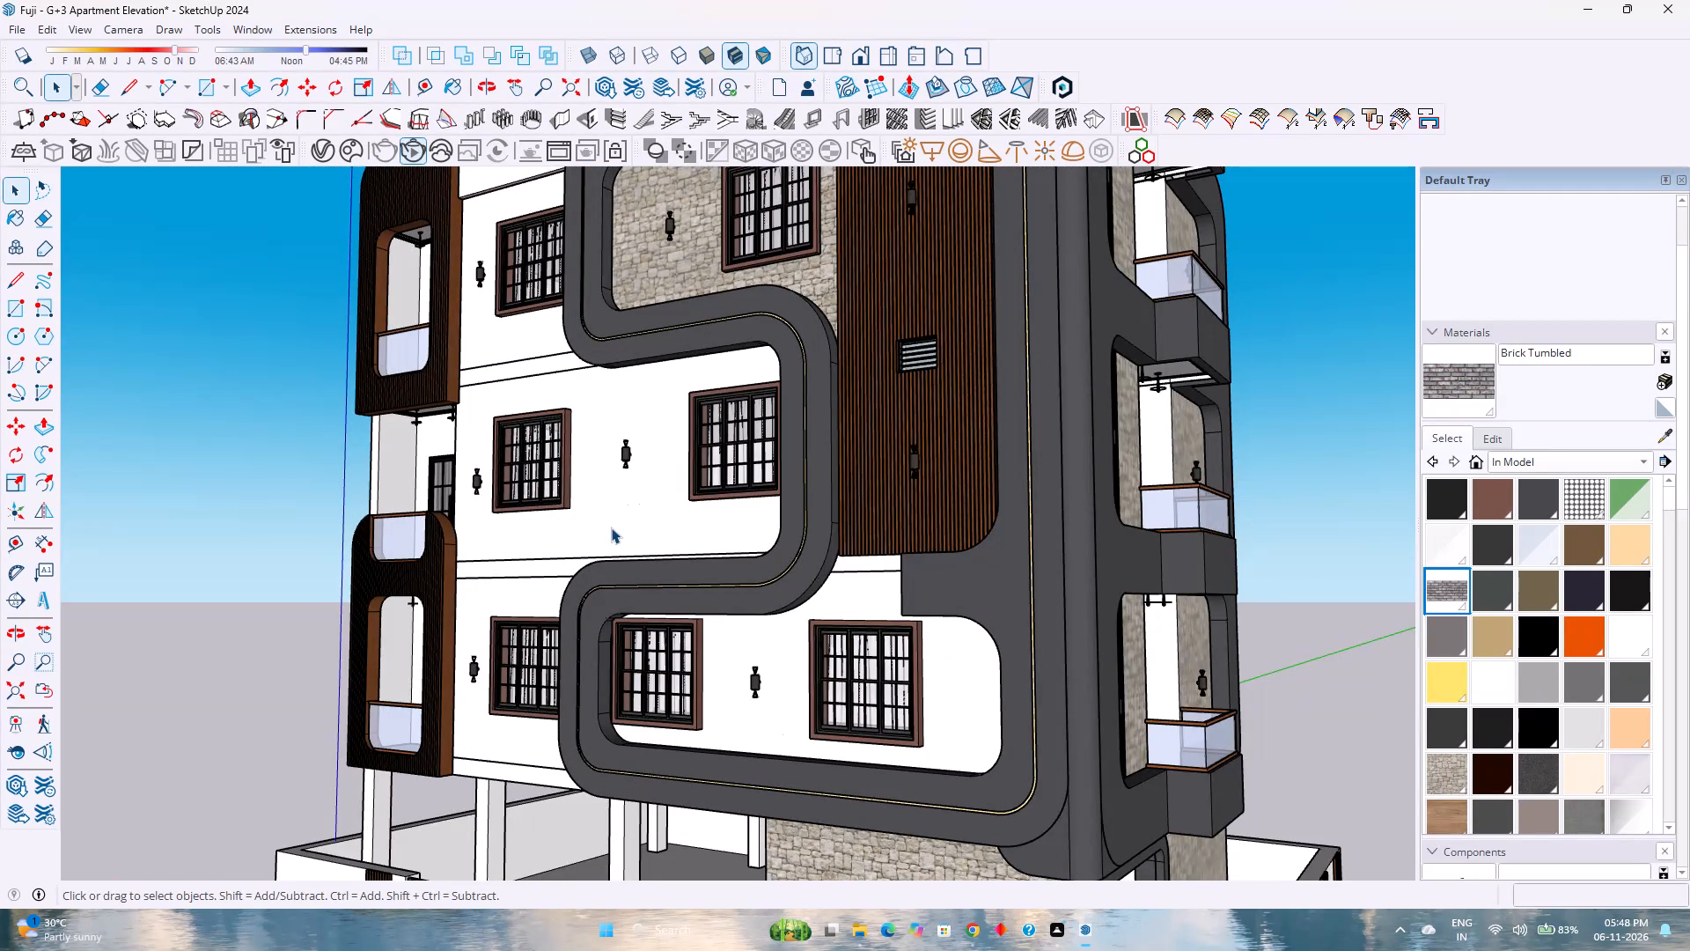
pyautogui.scroll(-2, 609, 525)
pyautogui.scroll(3, 609, 525)
pyautogui.scroll(-4, 609, 525)
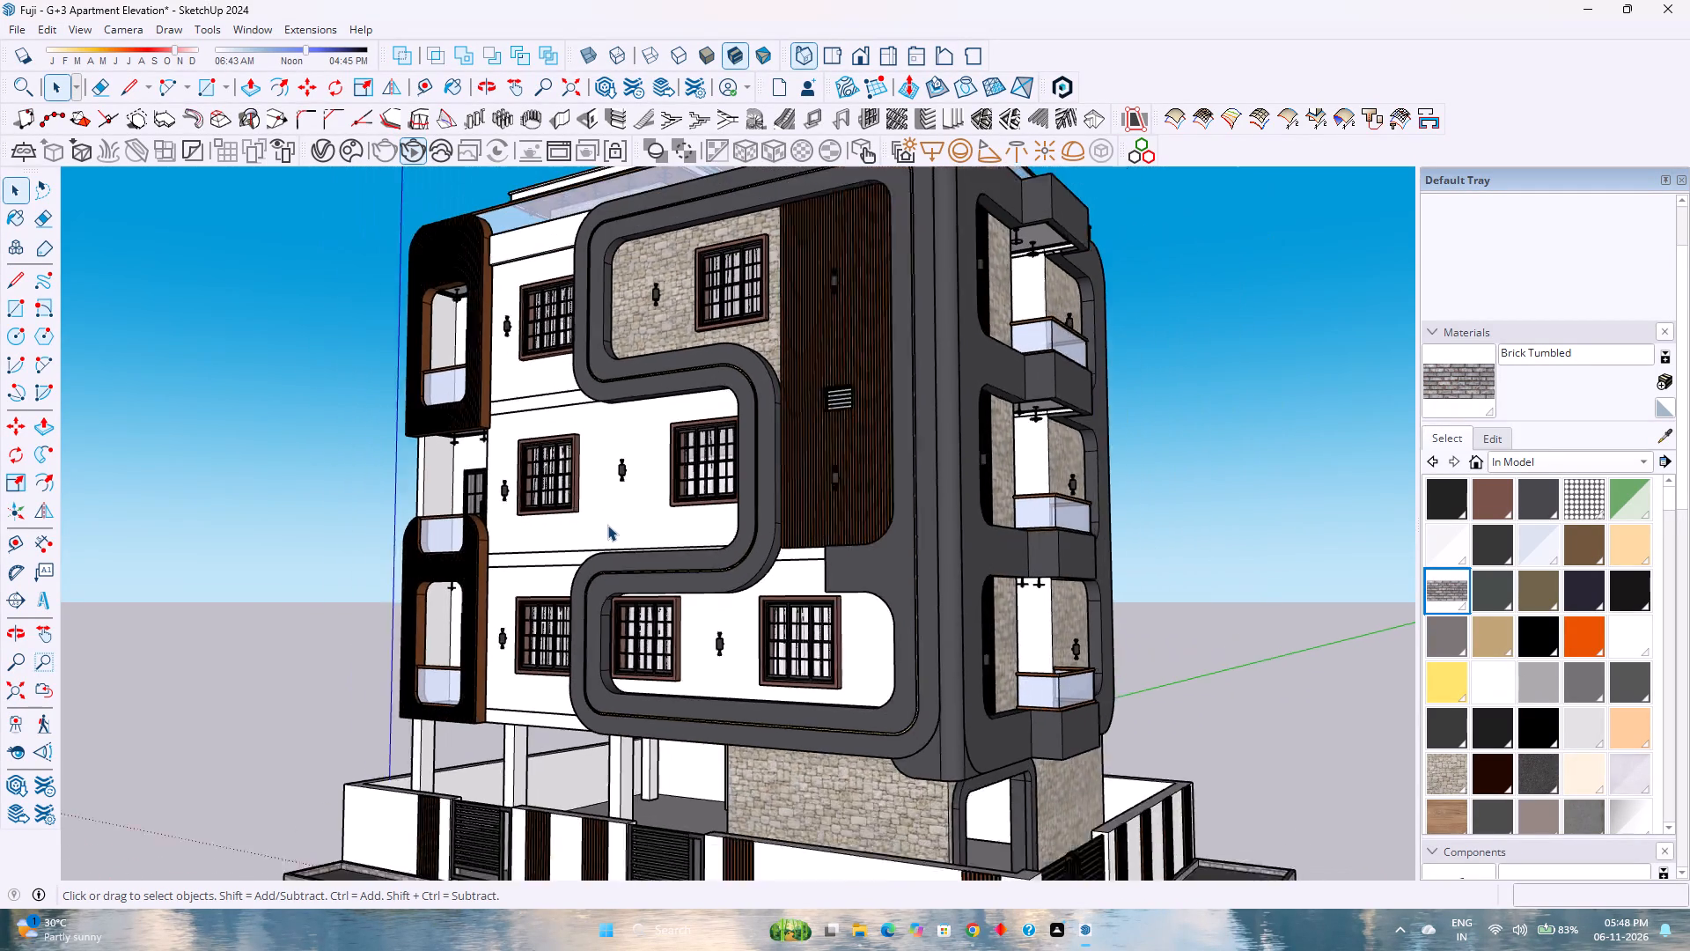
# Check the overall massing and proportions of the complete building with its compound wall from a distance.
pyautogui.scroll(-5, 607, 525)
pyautogui.scroll(3, 606, 525)
pyautogui.scroll(-6, 606, 525)
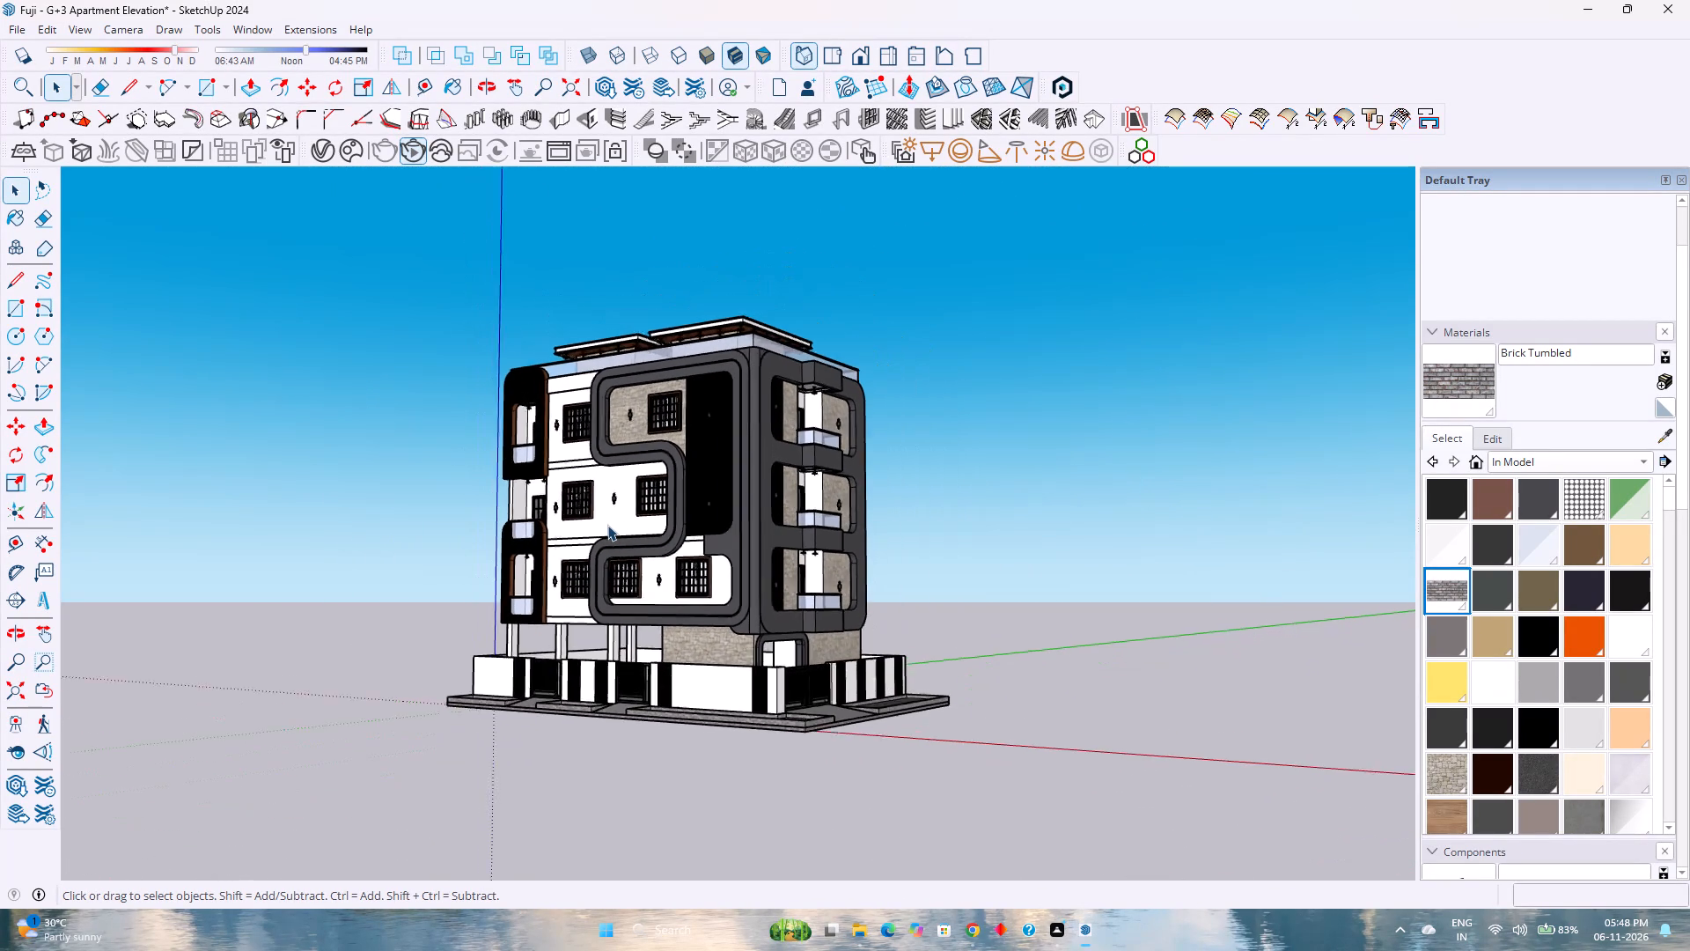
pyautogui.scroll(-1, 607, 525)
pyautogui.scroll(2, 607, 525)
pyautogui.scroll(-4, 607, 525)
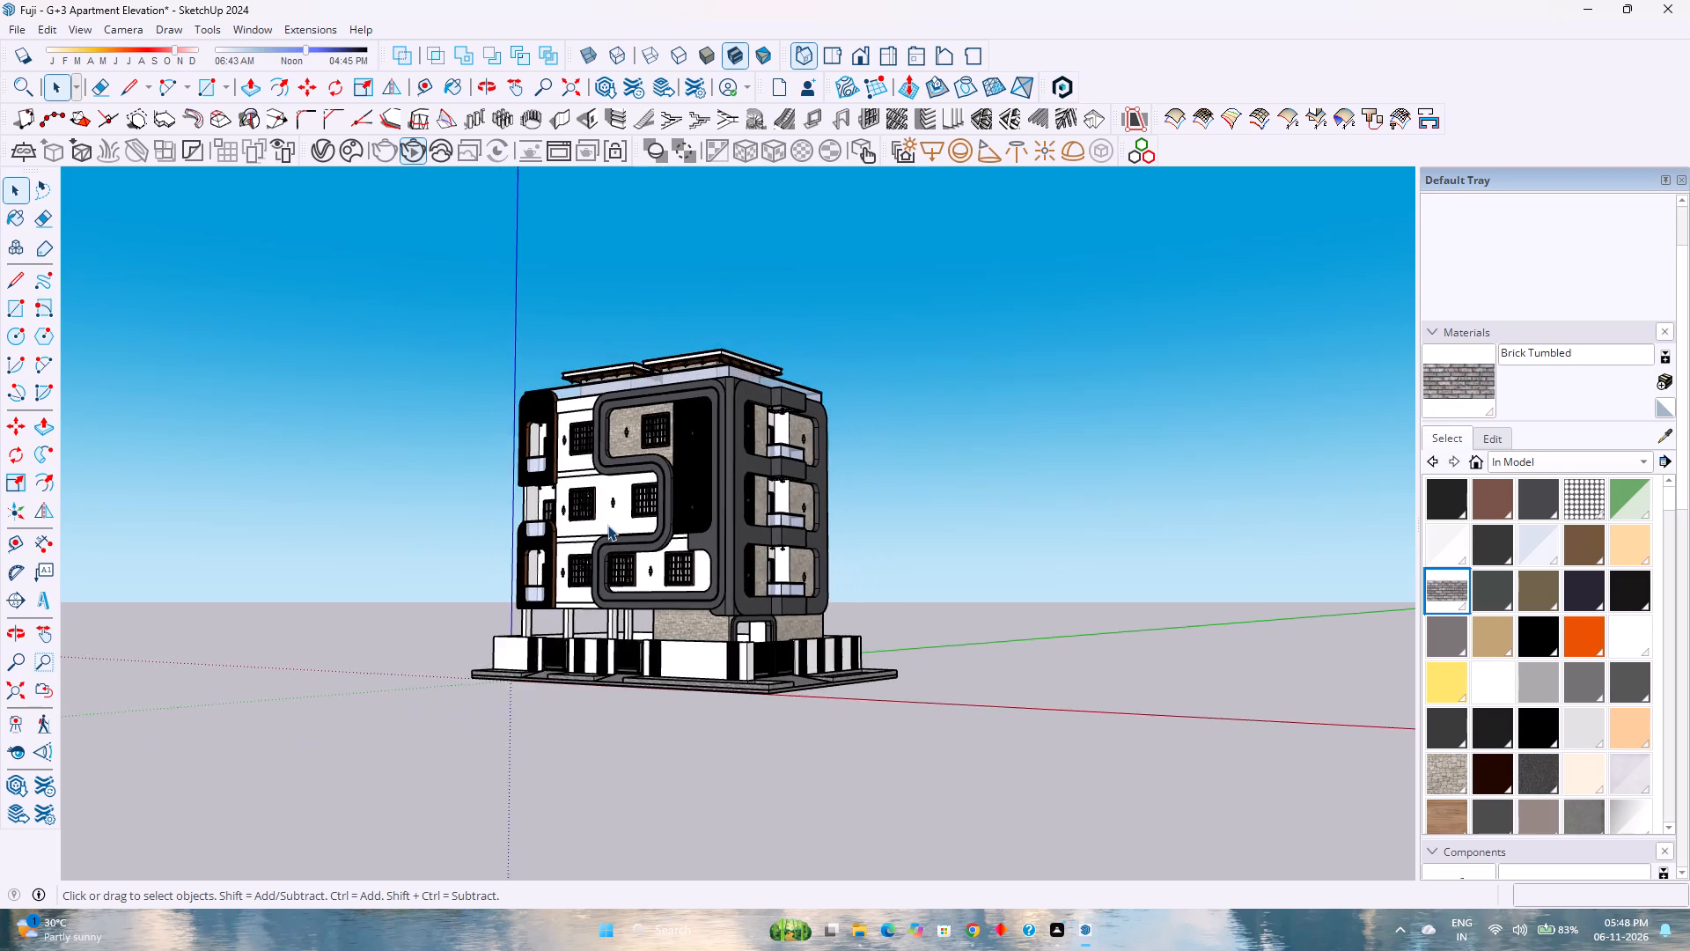
pyautogui.scroll(3, 607, 525)
pyautogui.scroll(-3, 606, 527)
pyautogui.scroll(3, 606, 527)
pyautogui.scroll(-3, 599, 527)
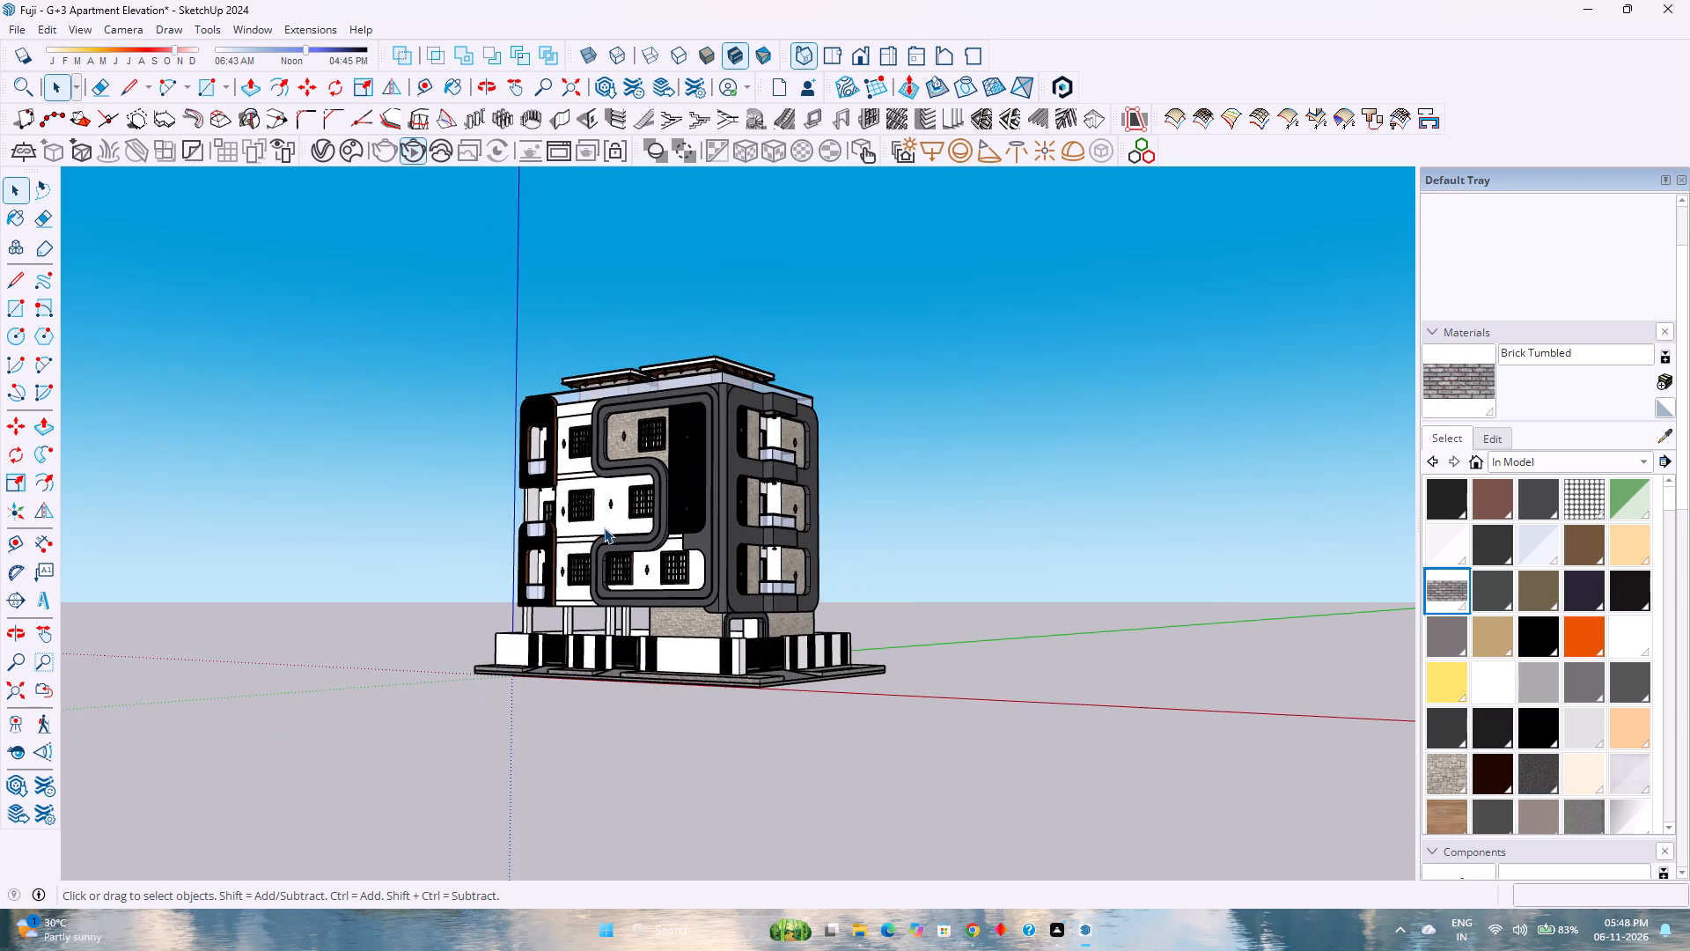
pyautogui.scroll(-3, 604, 527)
pyautogui.scroll(4, 604, 527)
pyautogui.scroll(-4, 604, 527)
pyautogui.scroll(6, 604, 527)
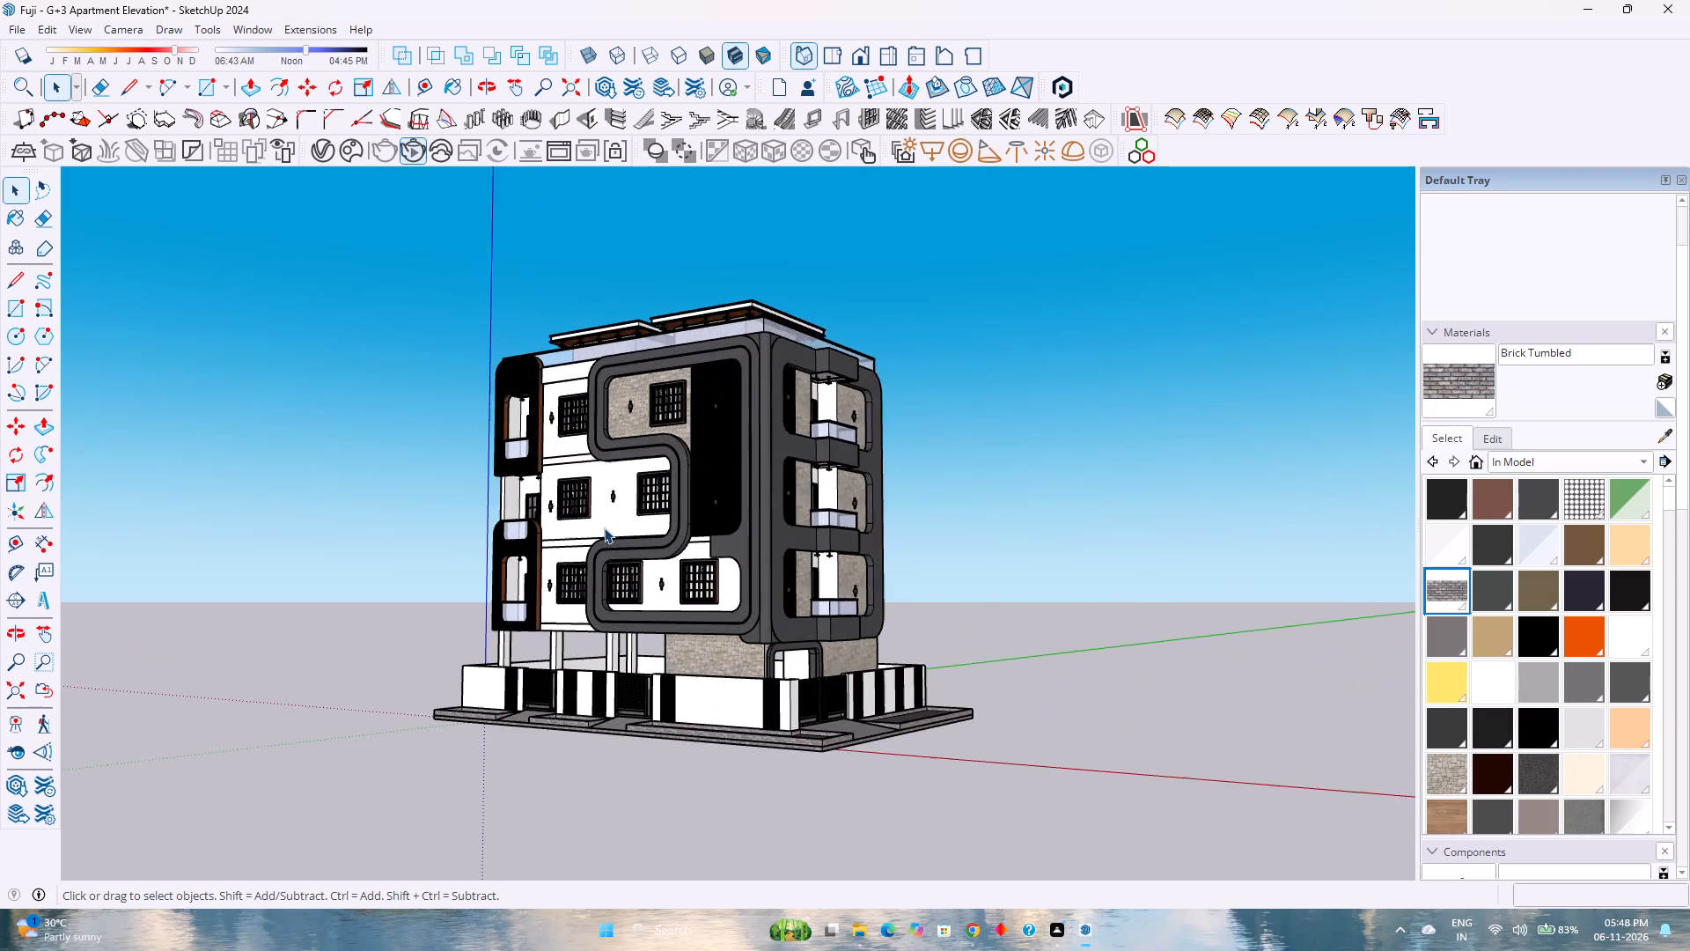
pyautogui.scroll(3, 606, 527)
pyautogui.scroll(-4, 606, 527)
pyautogui.scroll(4, 606, 527)
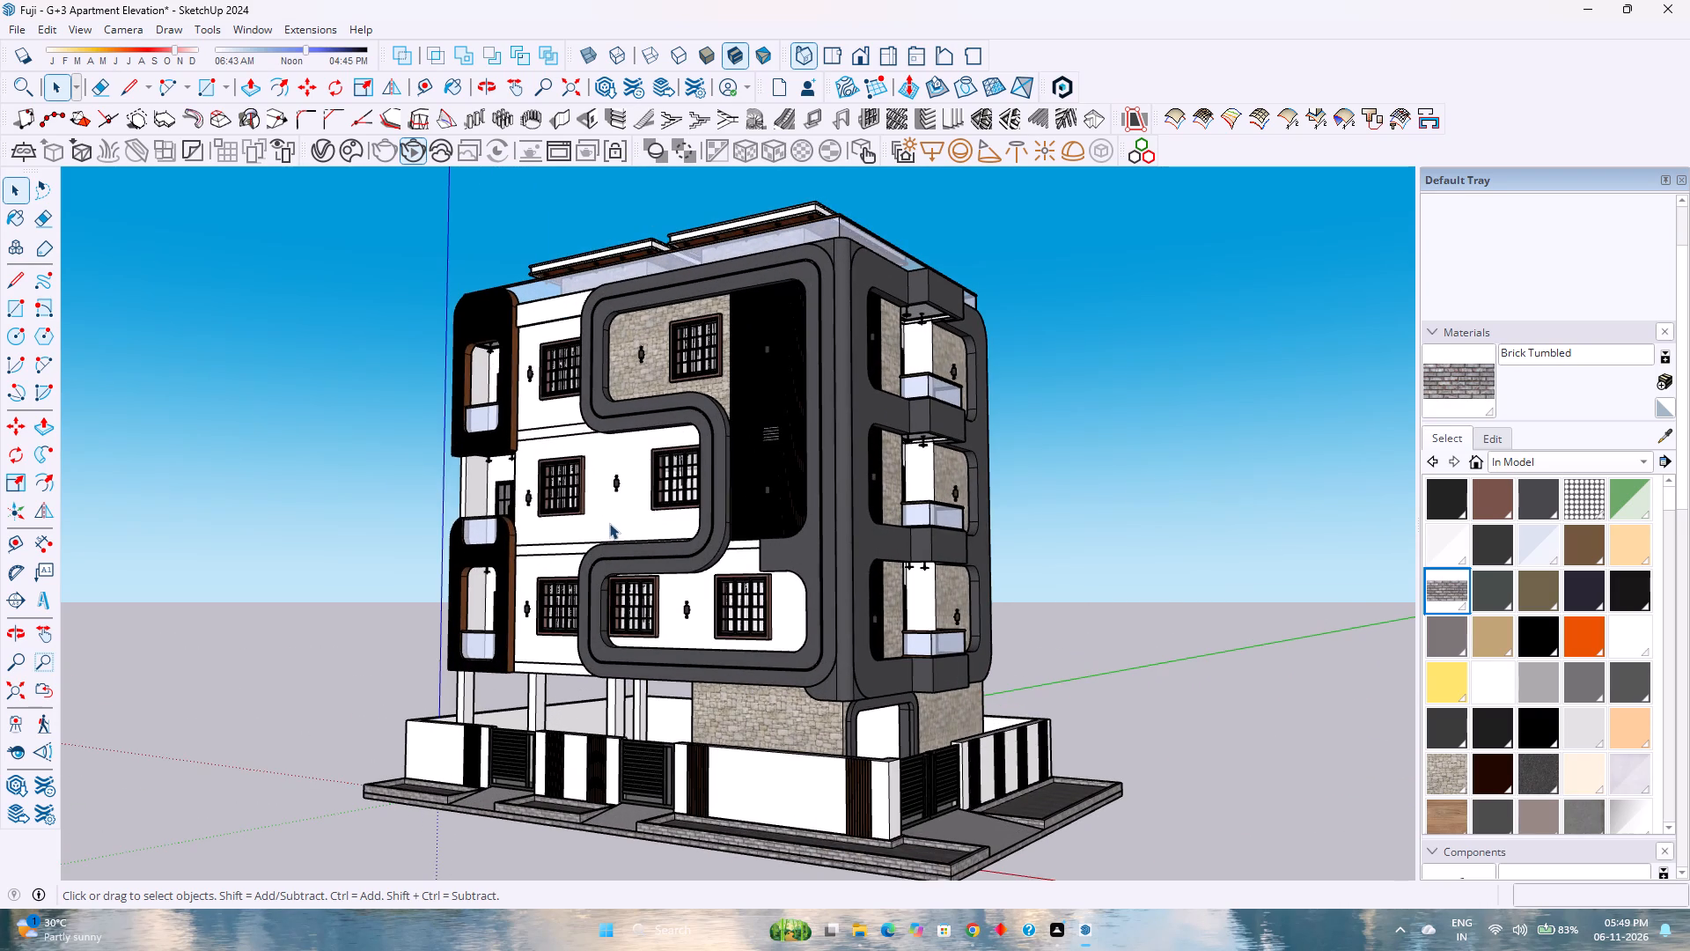
pyautogui.scroll(-3, 613, 521)
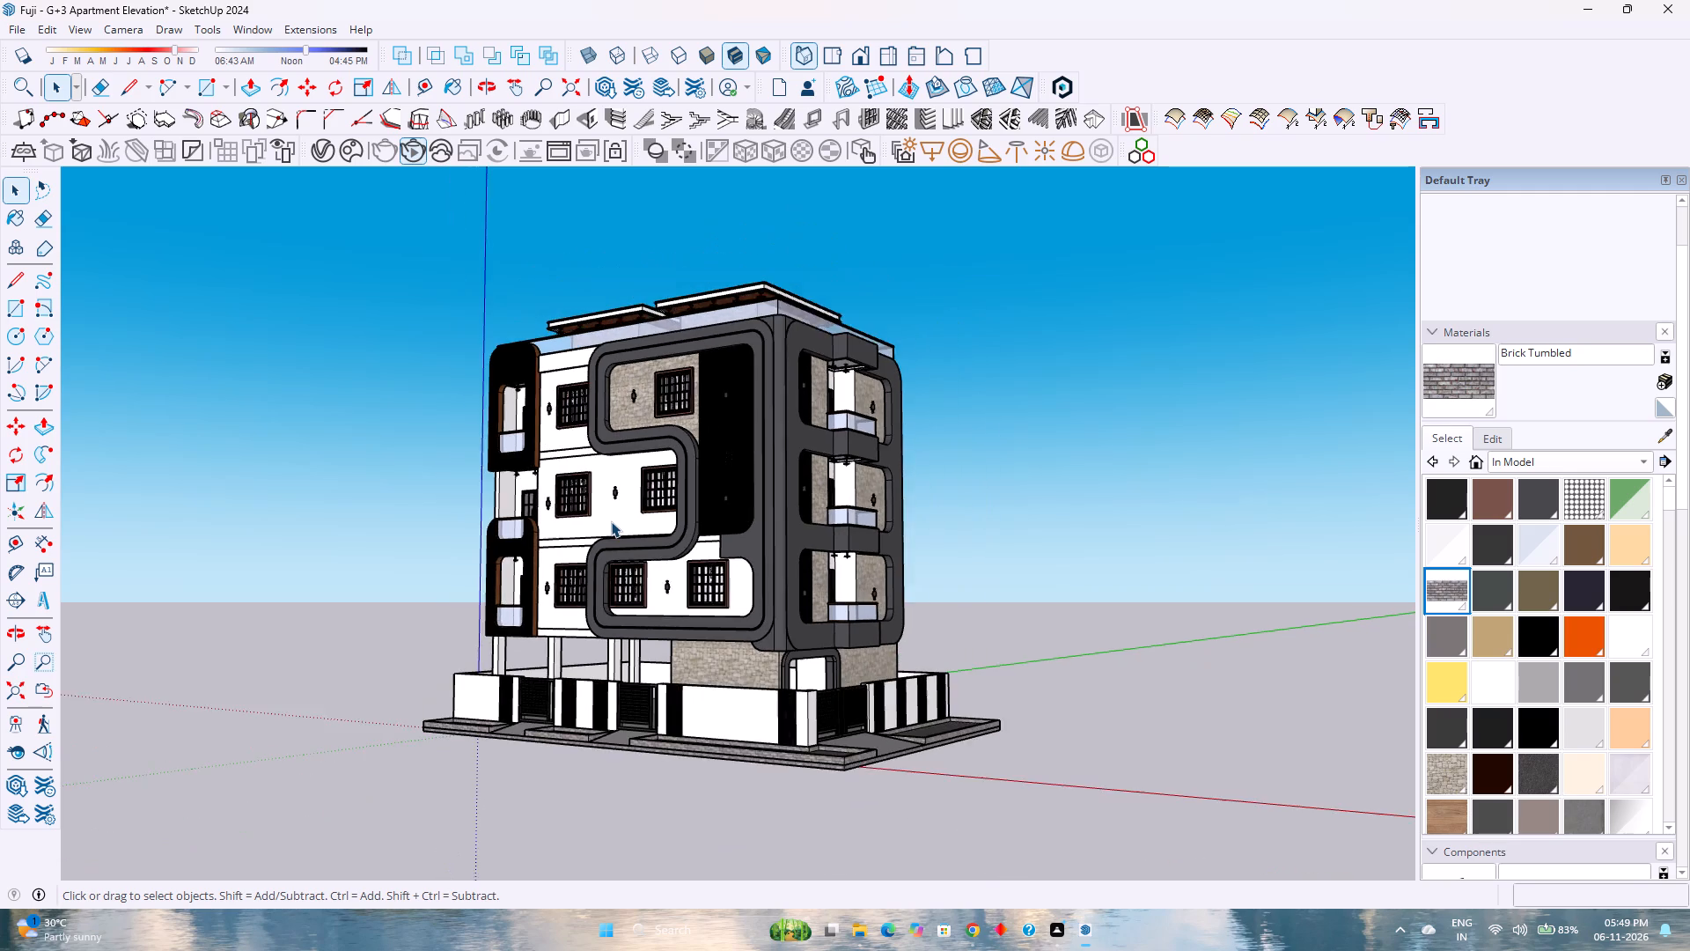
pyautogui.scroll(2, 611, 521)
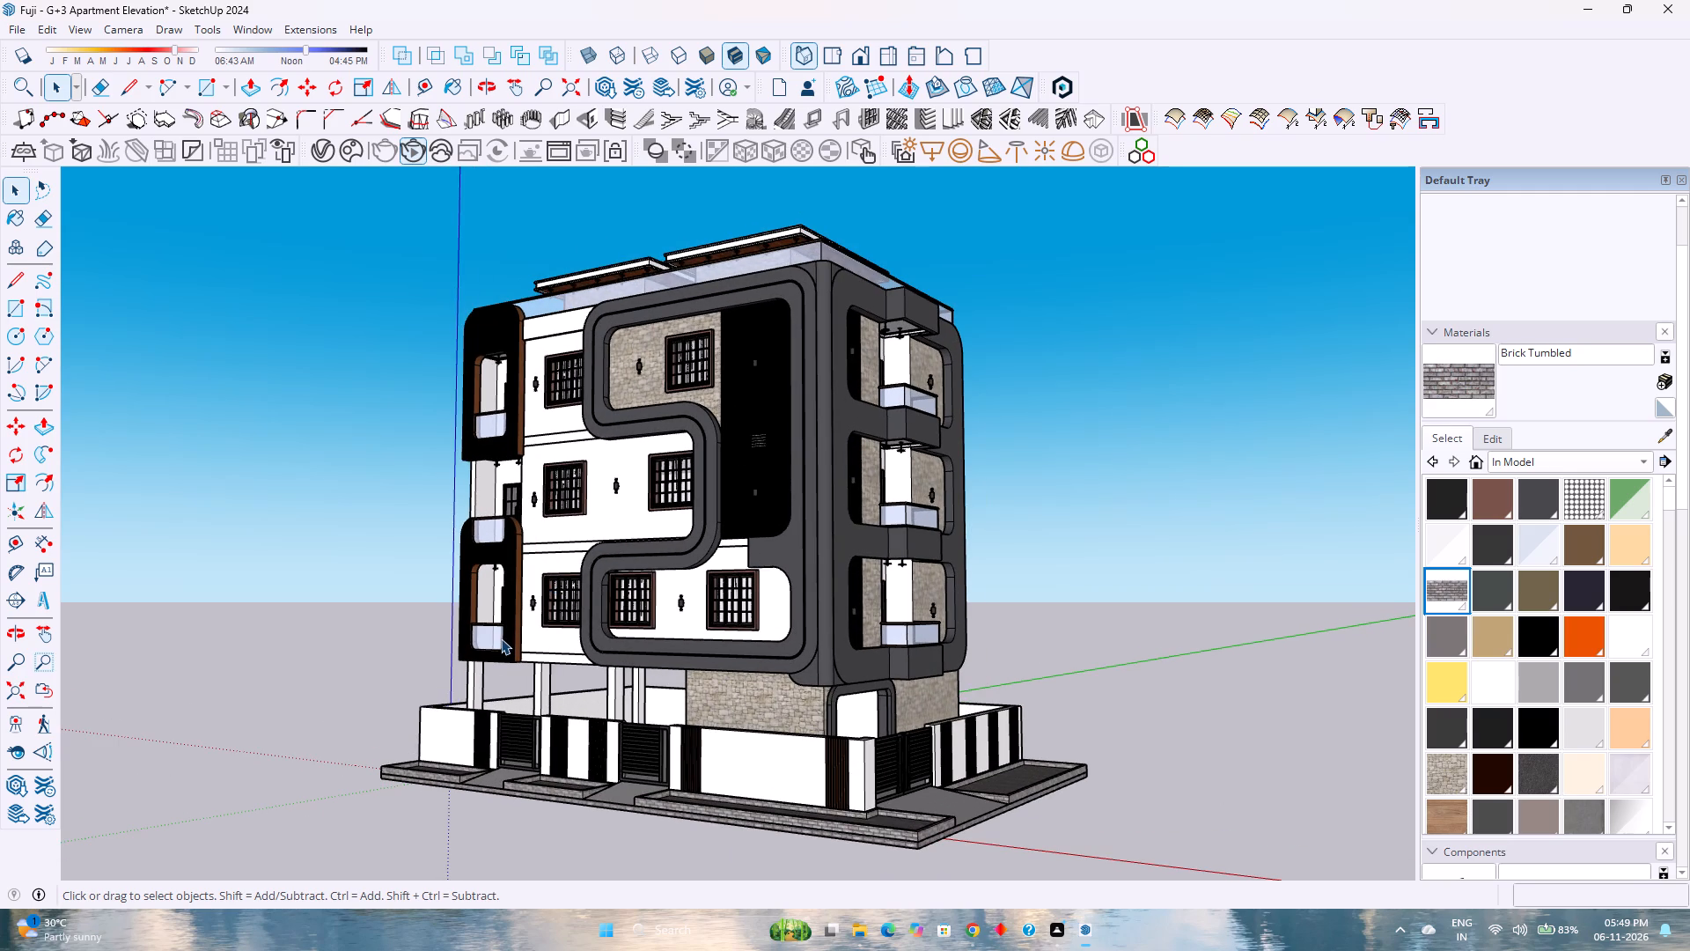
pyautogui.scroll(1, 511, 627)
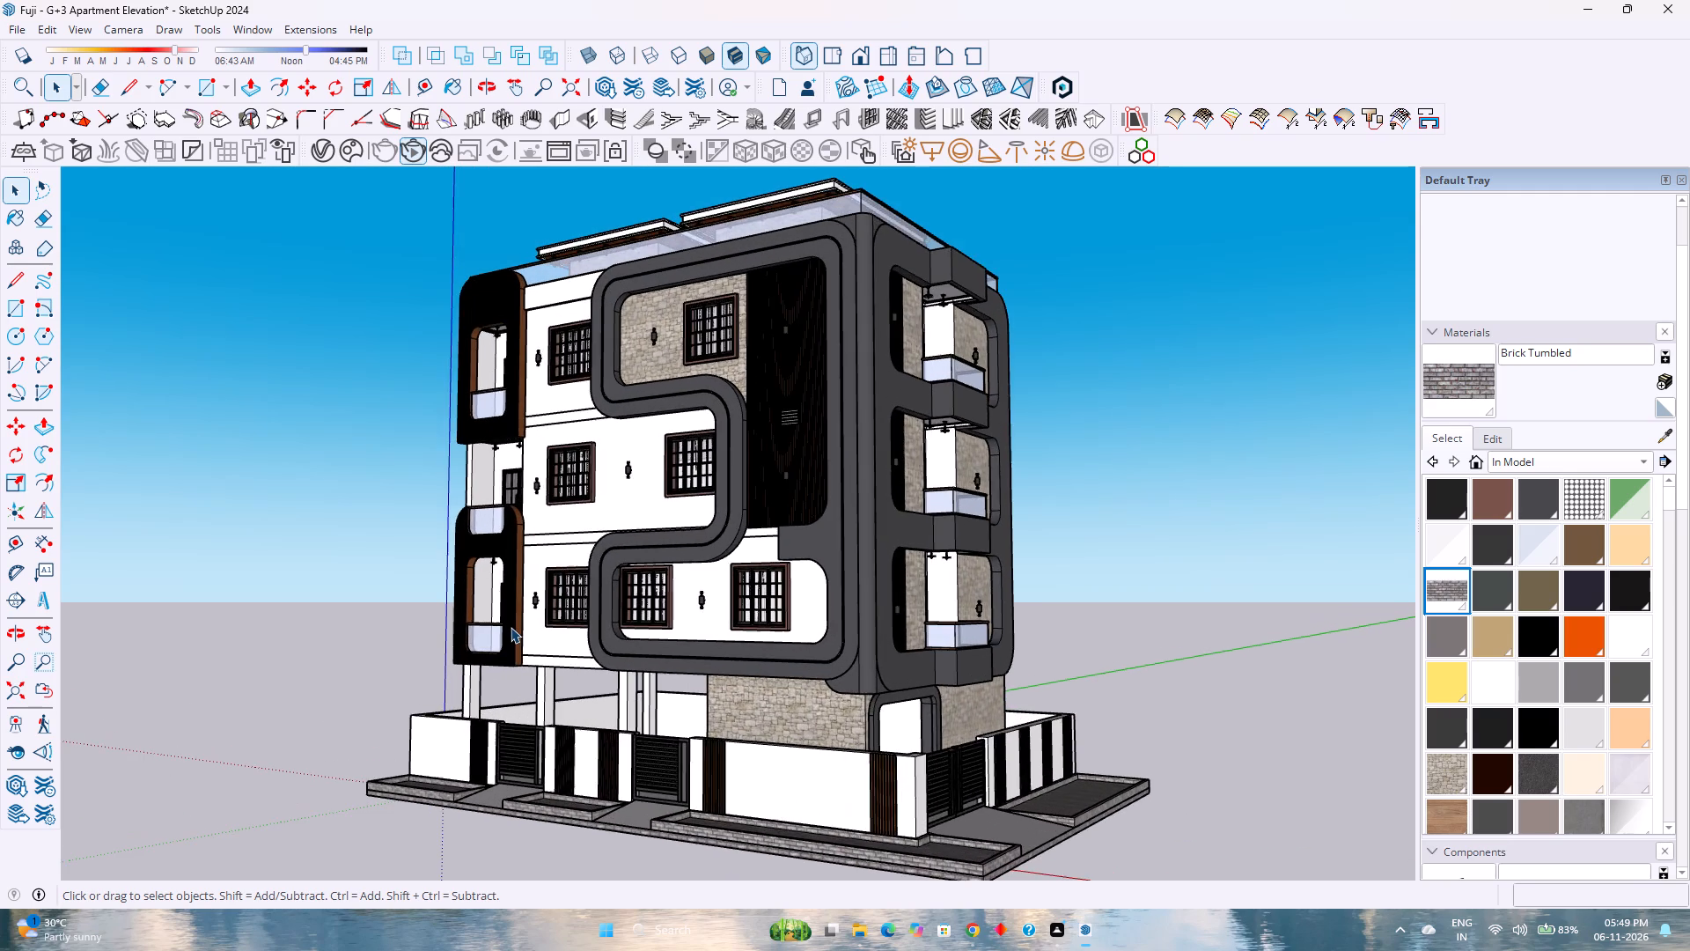
pyautogui.scroll(-2, 511, 627)
pyautogui.scroll(3, 511, 627)
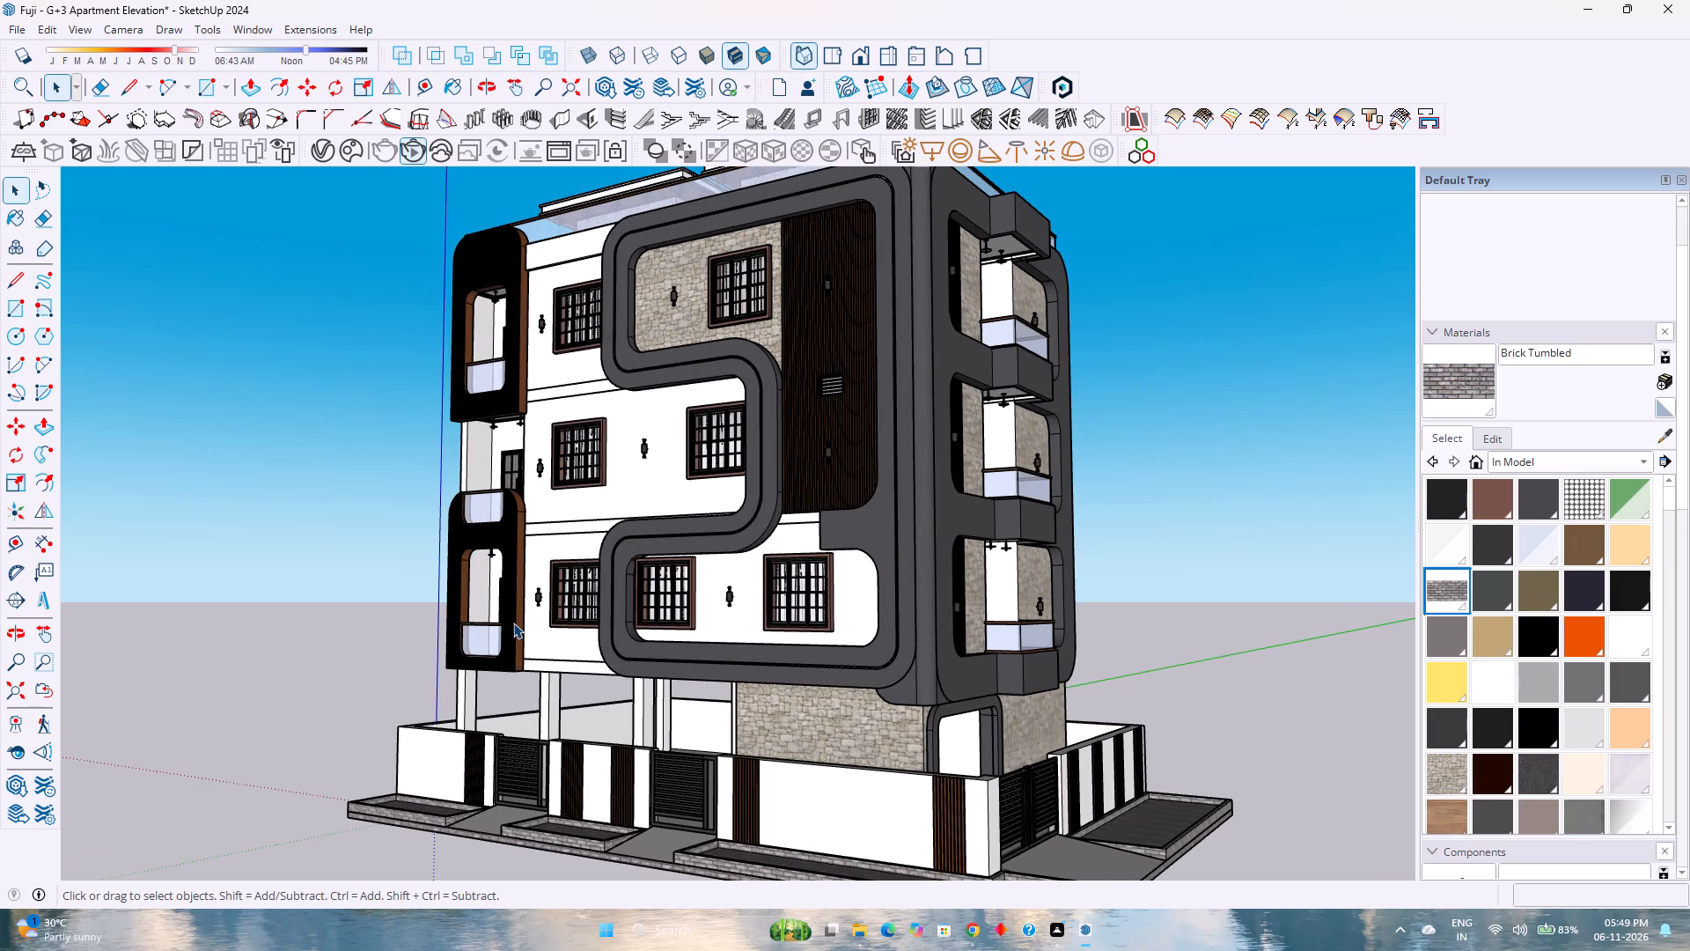
pyautogui.scroll(-3, 511, 616)
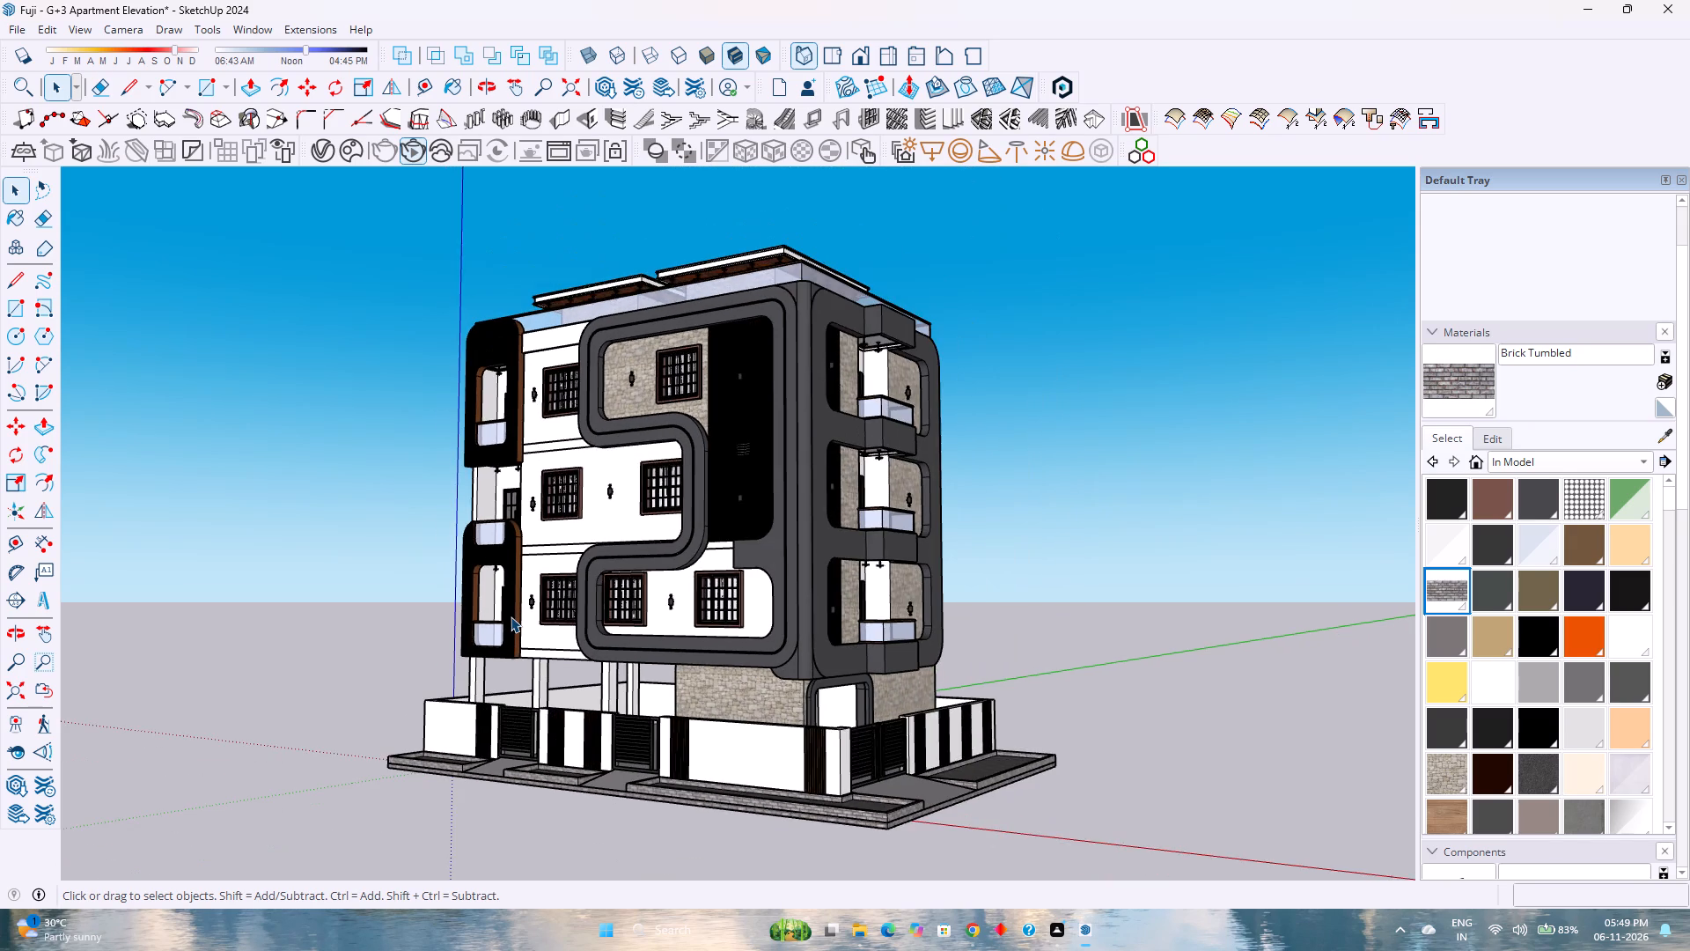
pyautogui.scroll(-7, 511, 616)
pyautogui.scroll(3, 497, 610)
pyautogui.scroll(-2, 497, 610)
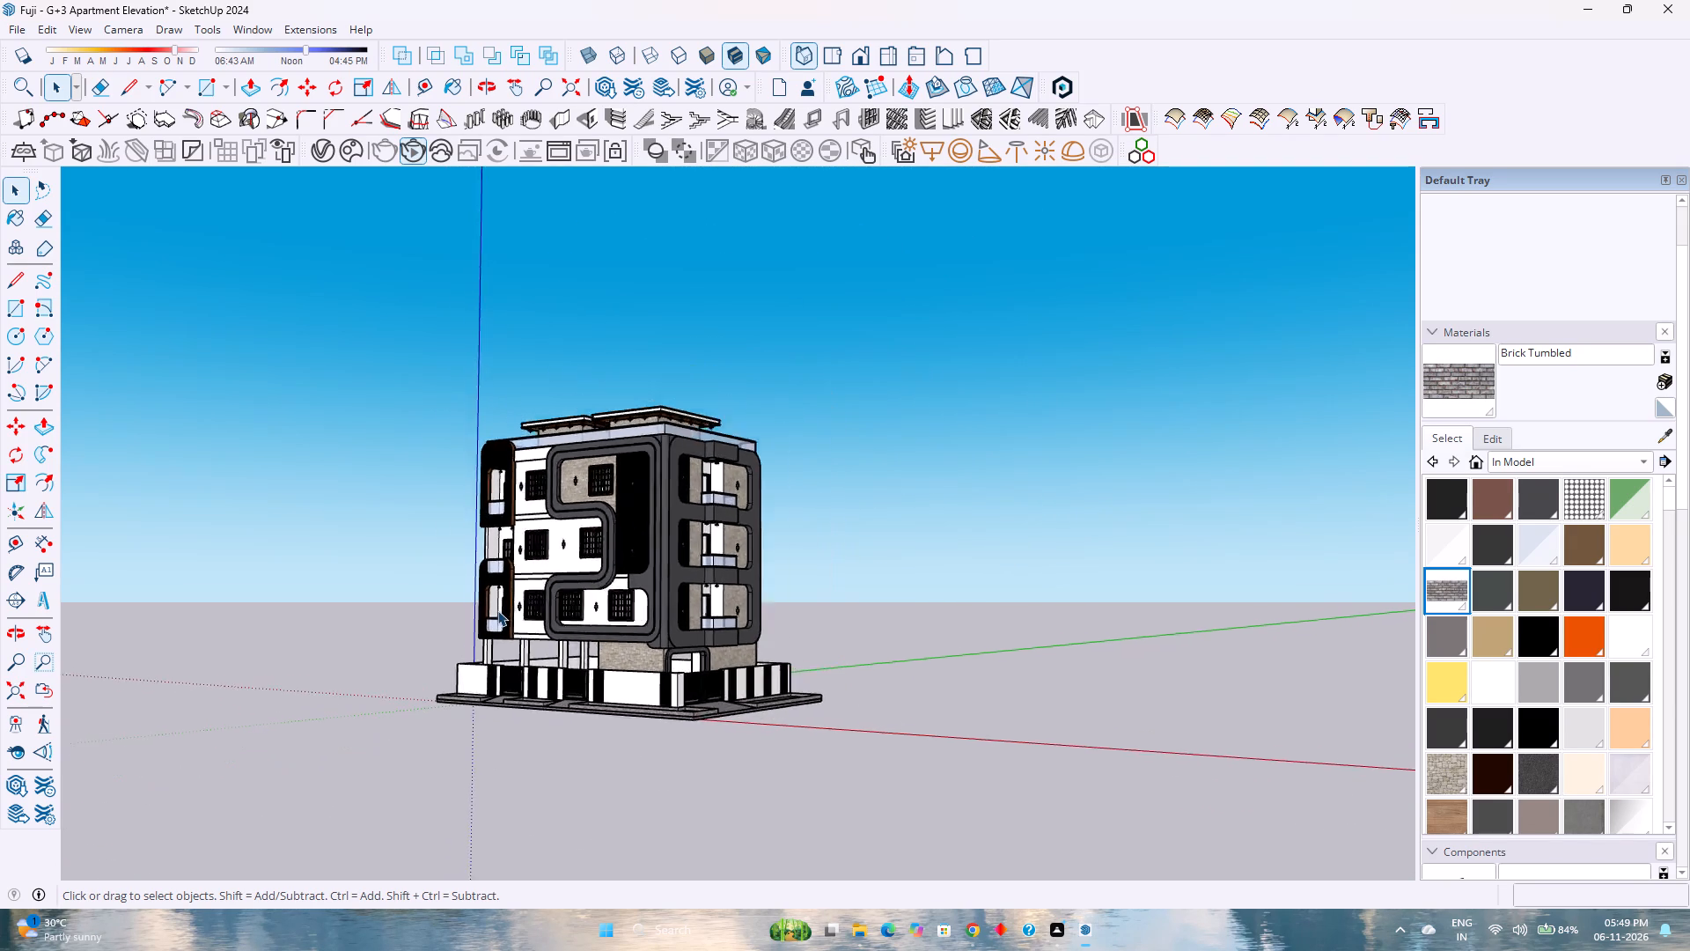
pyautogui.scroll(-1, 497, 610)
pyautogui.scroll(12, 497, 610)
pyautogui.scroll(-3, 500, 610)
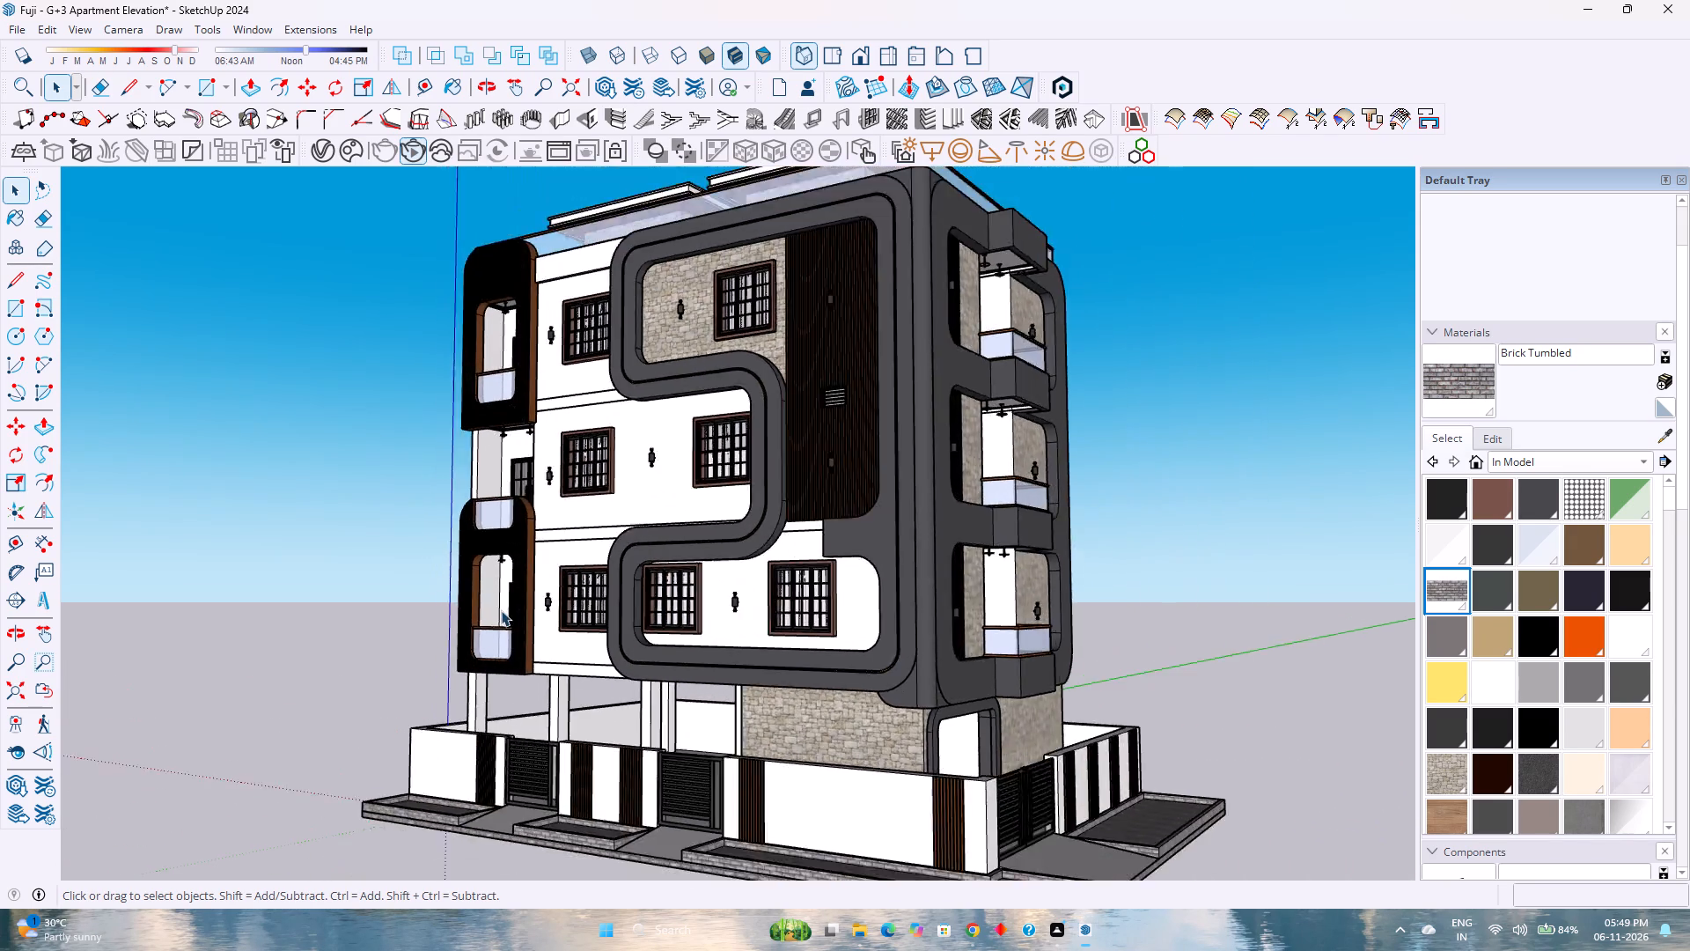
# Inspect the lower floors up close, including the wood-framed balconies, windows, ground-floor columns, stone wall and gates.
pyautogui.scroll(3, 501, 610)
pyautogui.scroll(-3, 503, 610)
pyautogui.scroll(4, 503, 610)
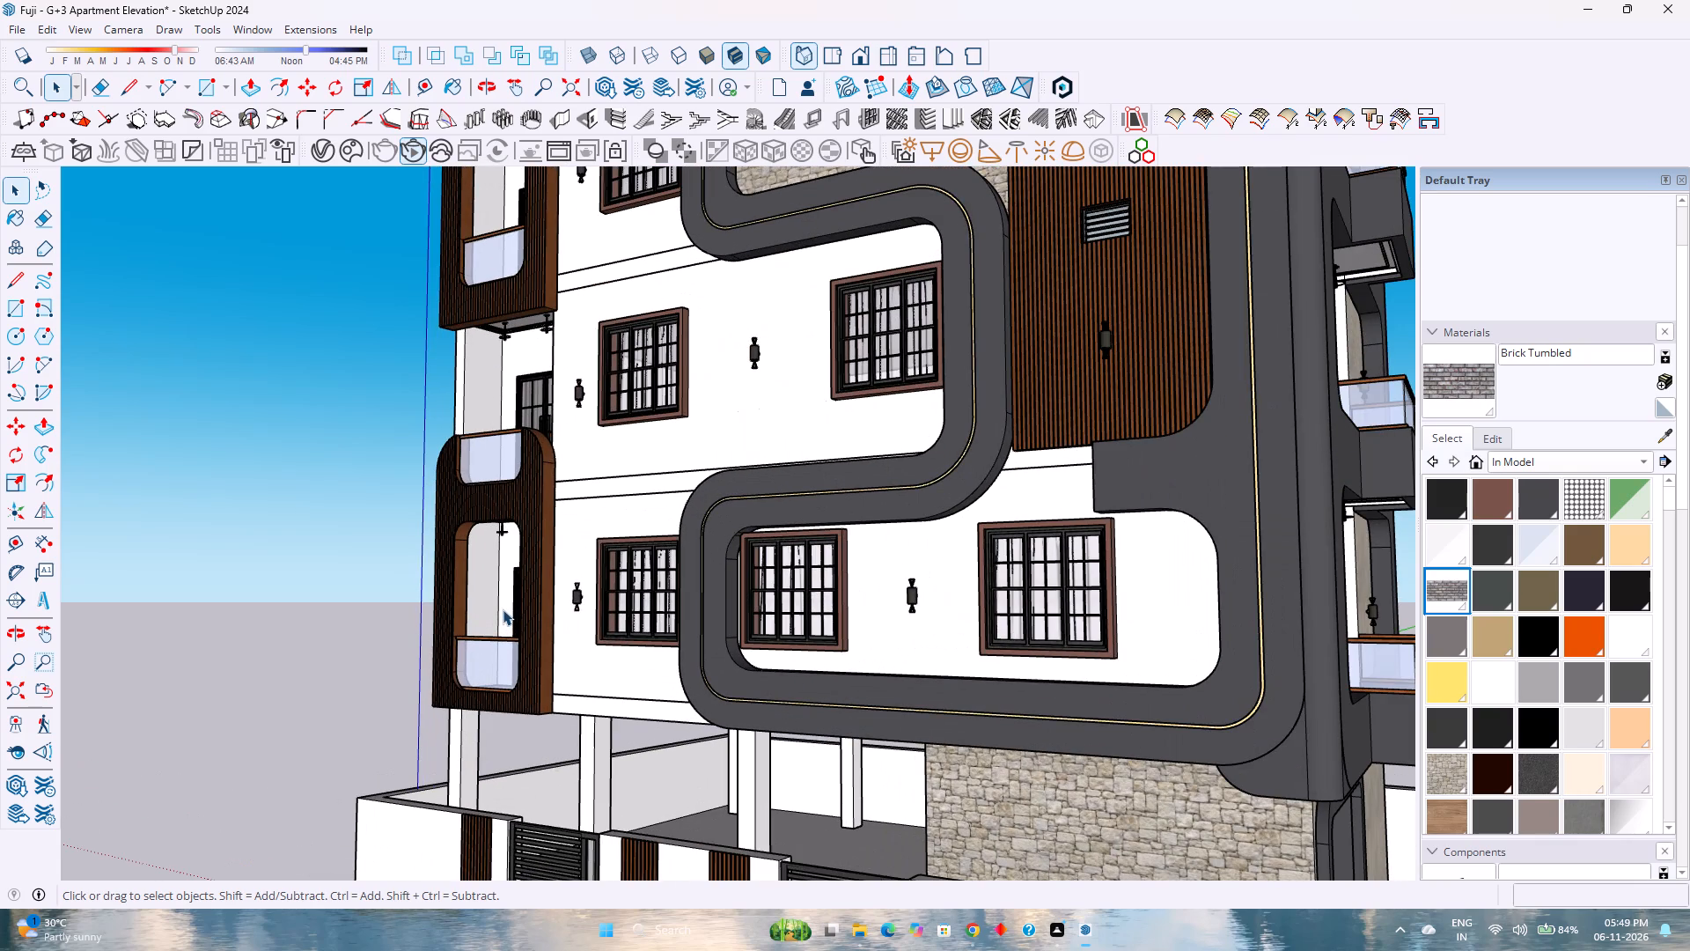
pyautogui.scroll(-2, 509, 608)
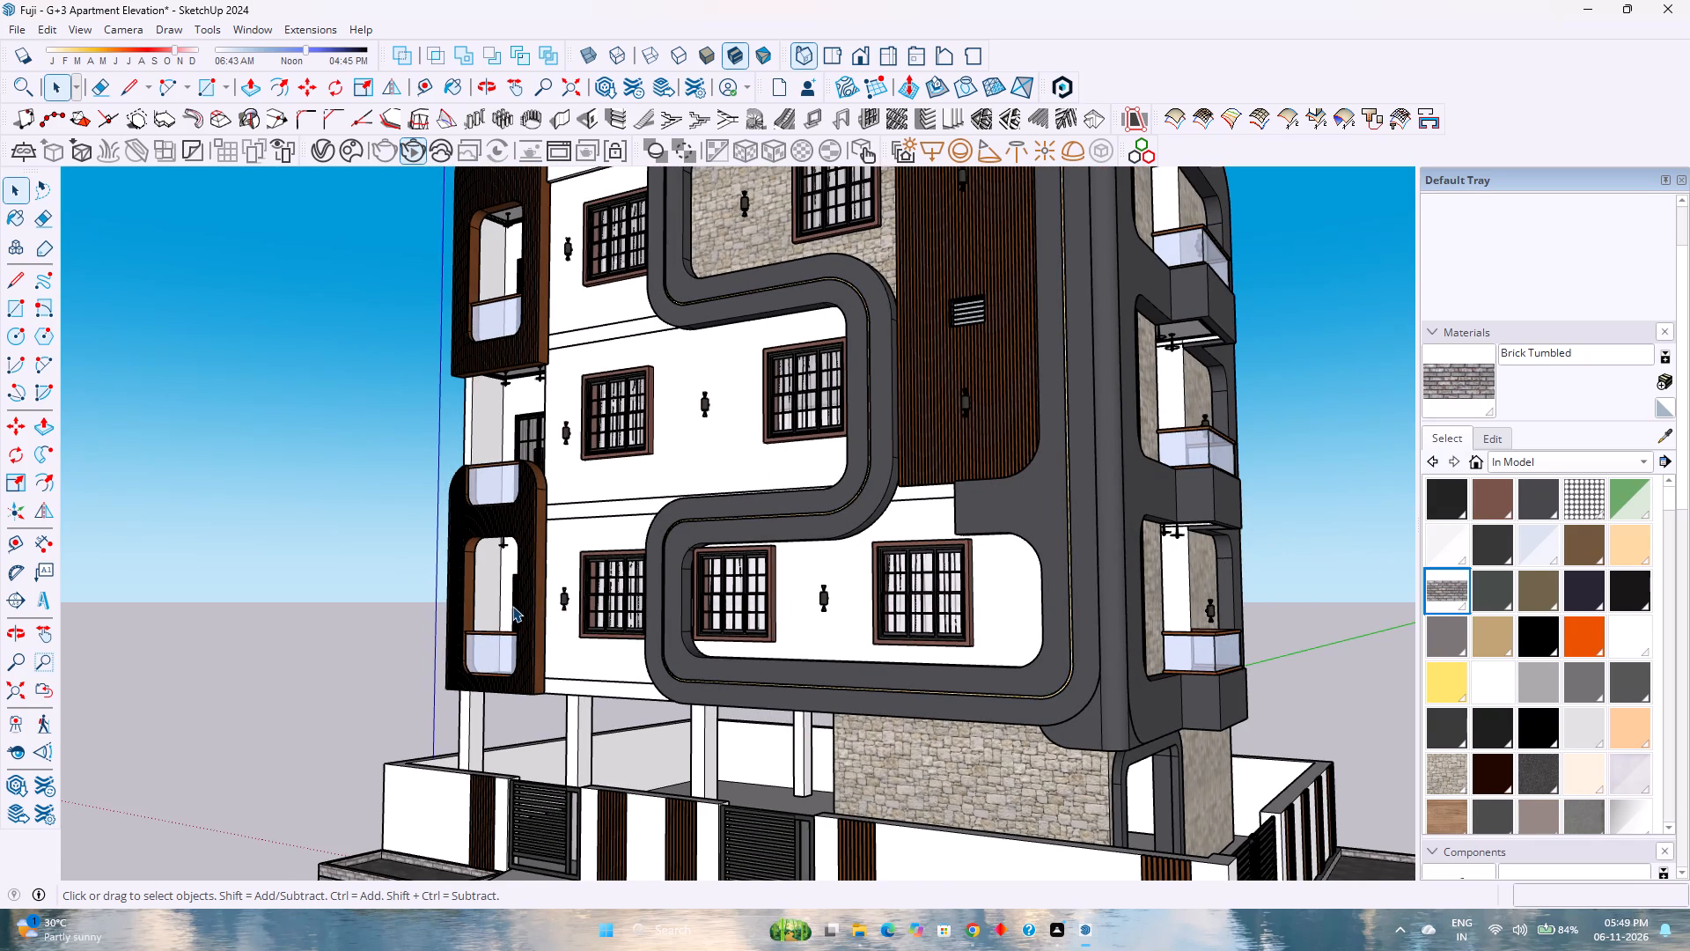
pyautogui.scroll(-3, 512, 606)
pyautogui.scroll(3, 513, 608)
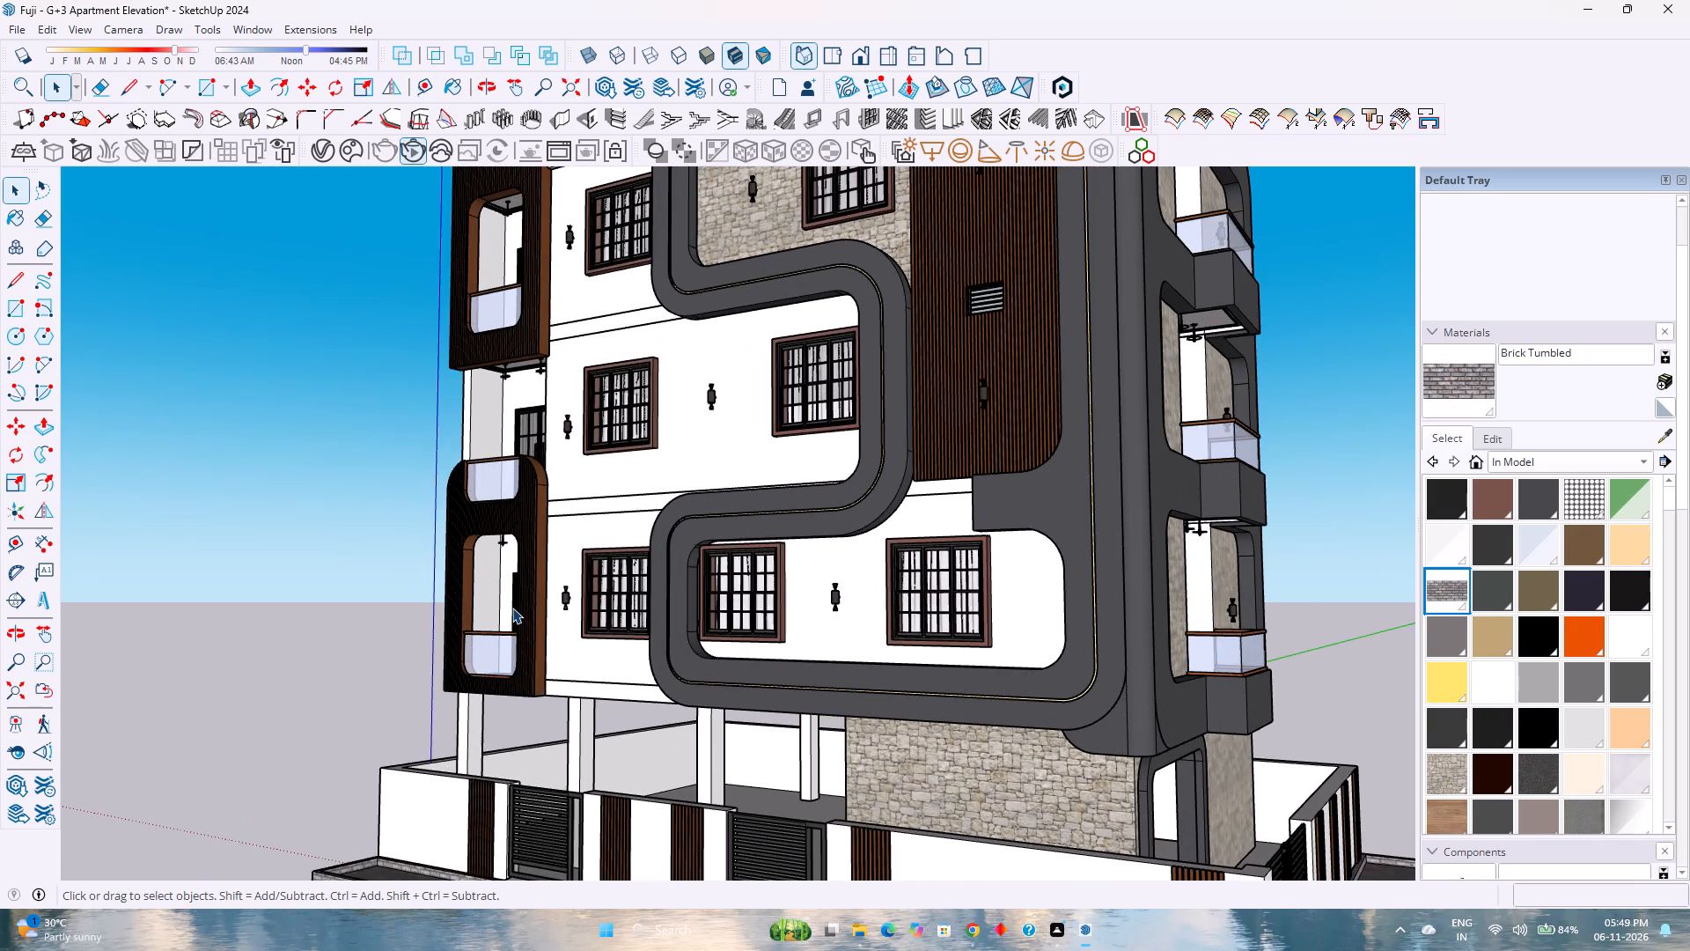
pyautogui.scroll(-2, 512, 608)
pyautogui.scroll(2, 512, 608)
pyautogui.scroll(-2, 512, 608)
pyautogui.scroll(2, 511, 608)
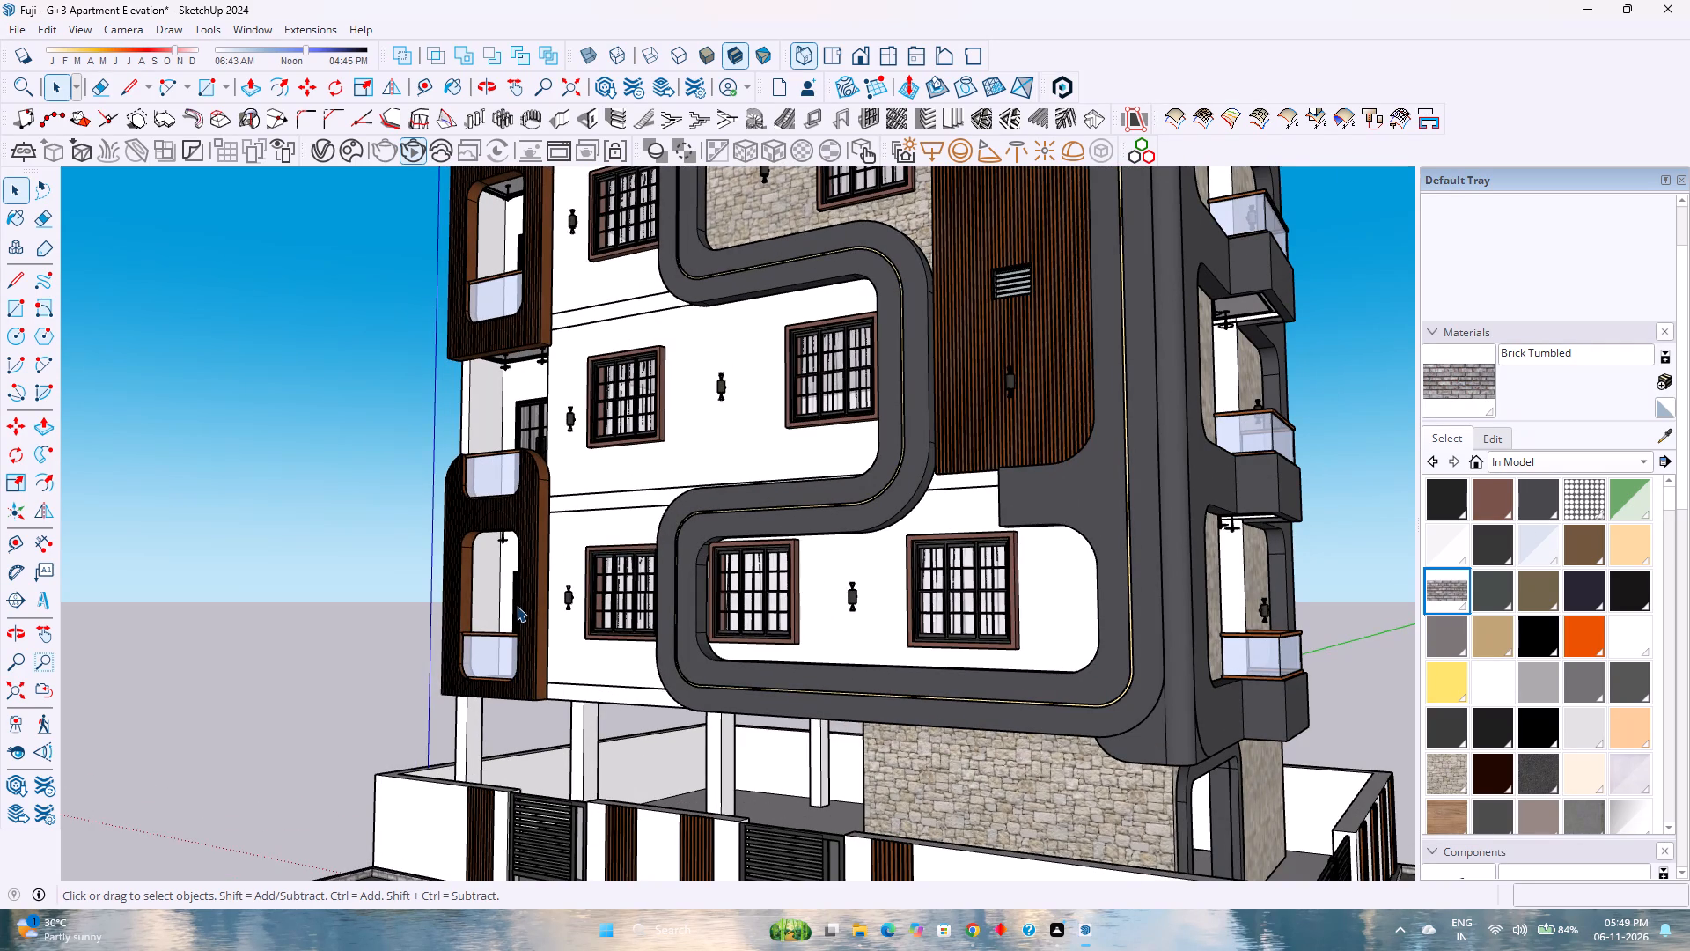
pyautogui.scroll(-2, 517, 606)
pyautogui.scroll(2, 517, 608)
pyautogui.scroll(-3, 517, 608)
pyautogui.scroll(3, 517, 608)
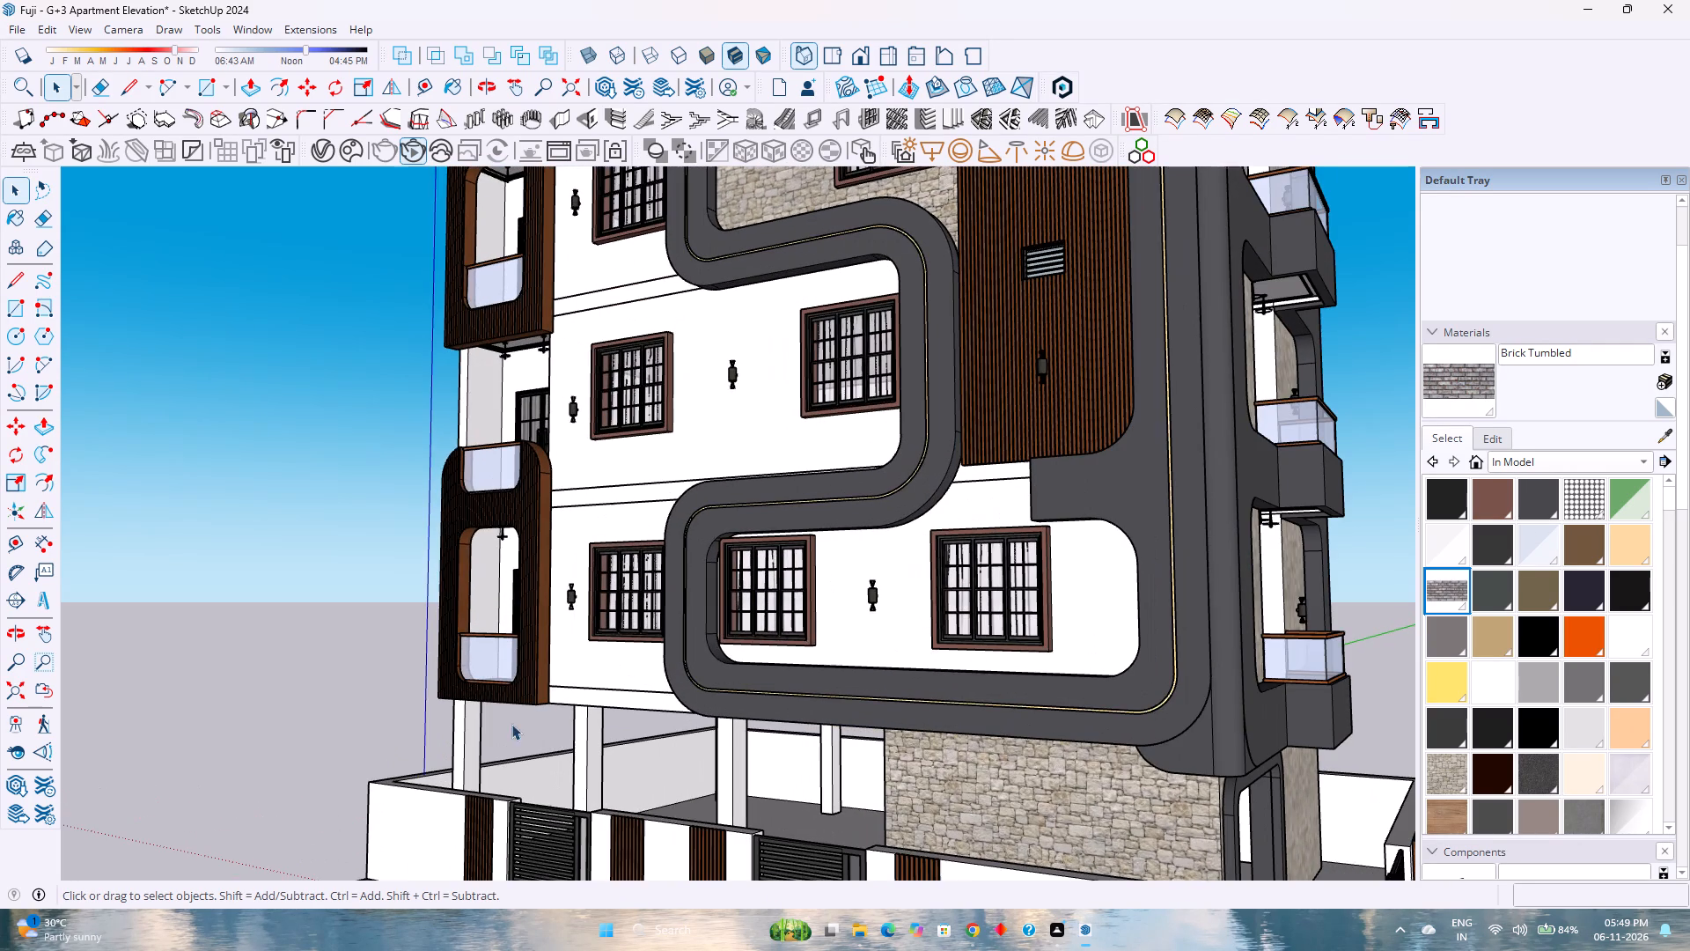
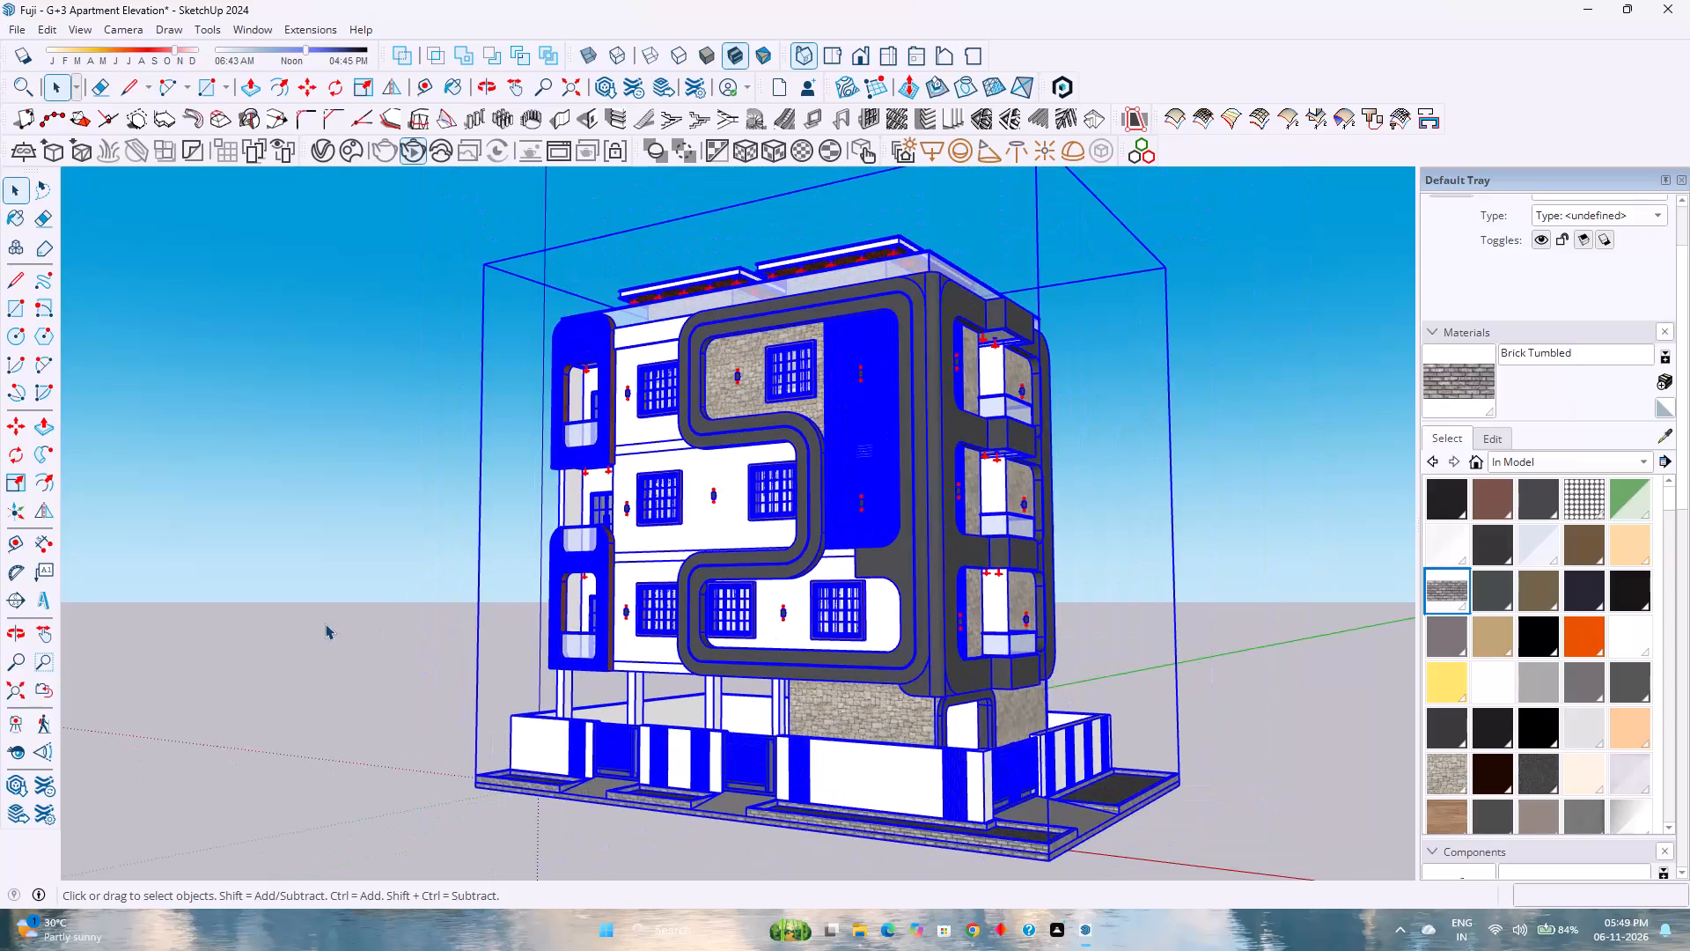
# Review the whole building from its front corner, covering the front facade, side balconies, roof pergolas and compound wall.
pyautogui.click(713, 601)
pyautogui.scroll(3, 713, 601)
pyautogui.scroll(-4, 713, 601)
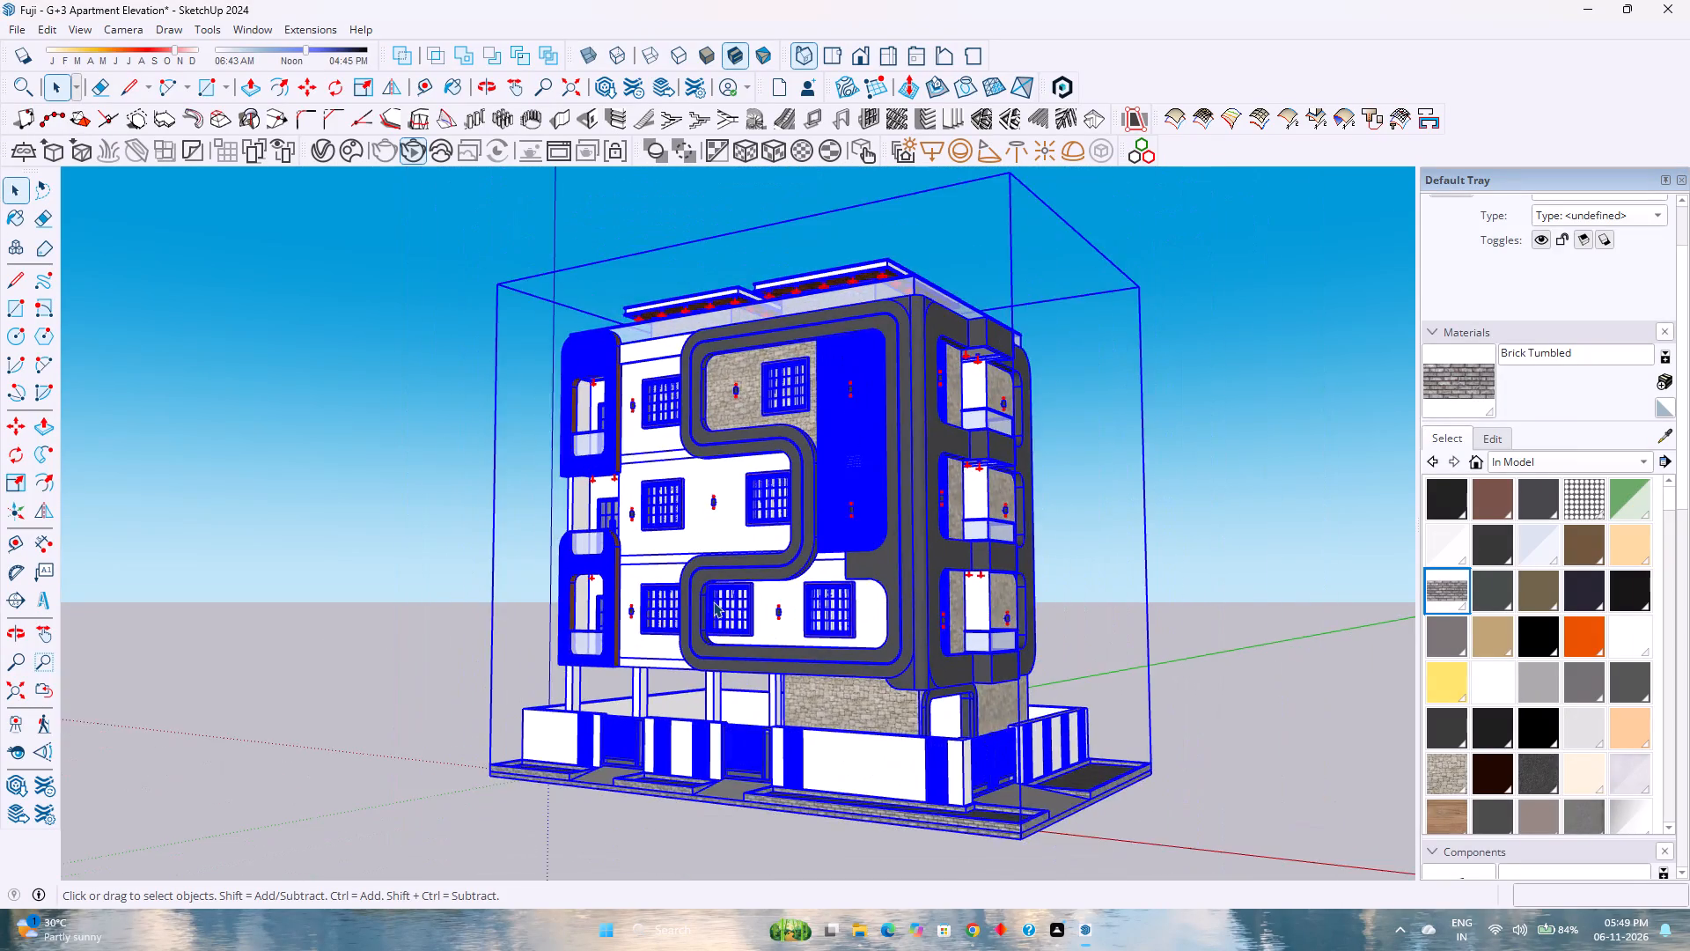
pyautogui.scroll(-3, 713, 601)
pyautogui.scroll(5, 981, 587)
pyautogui.scroll(-5, 981, 586)
pyautogui.scroll(4, 870, 601)
pyautogui.scroll(-4, 847, 601)
pyautogui.scroll(3, 847, 601)
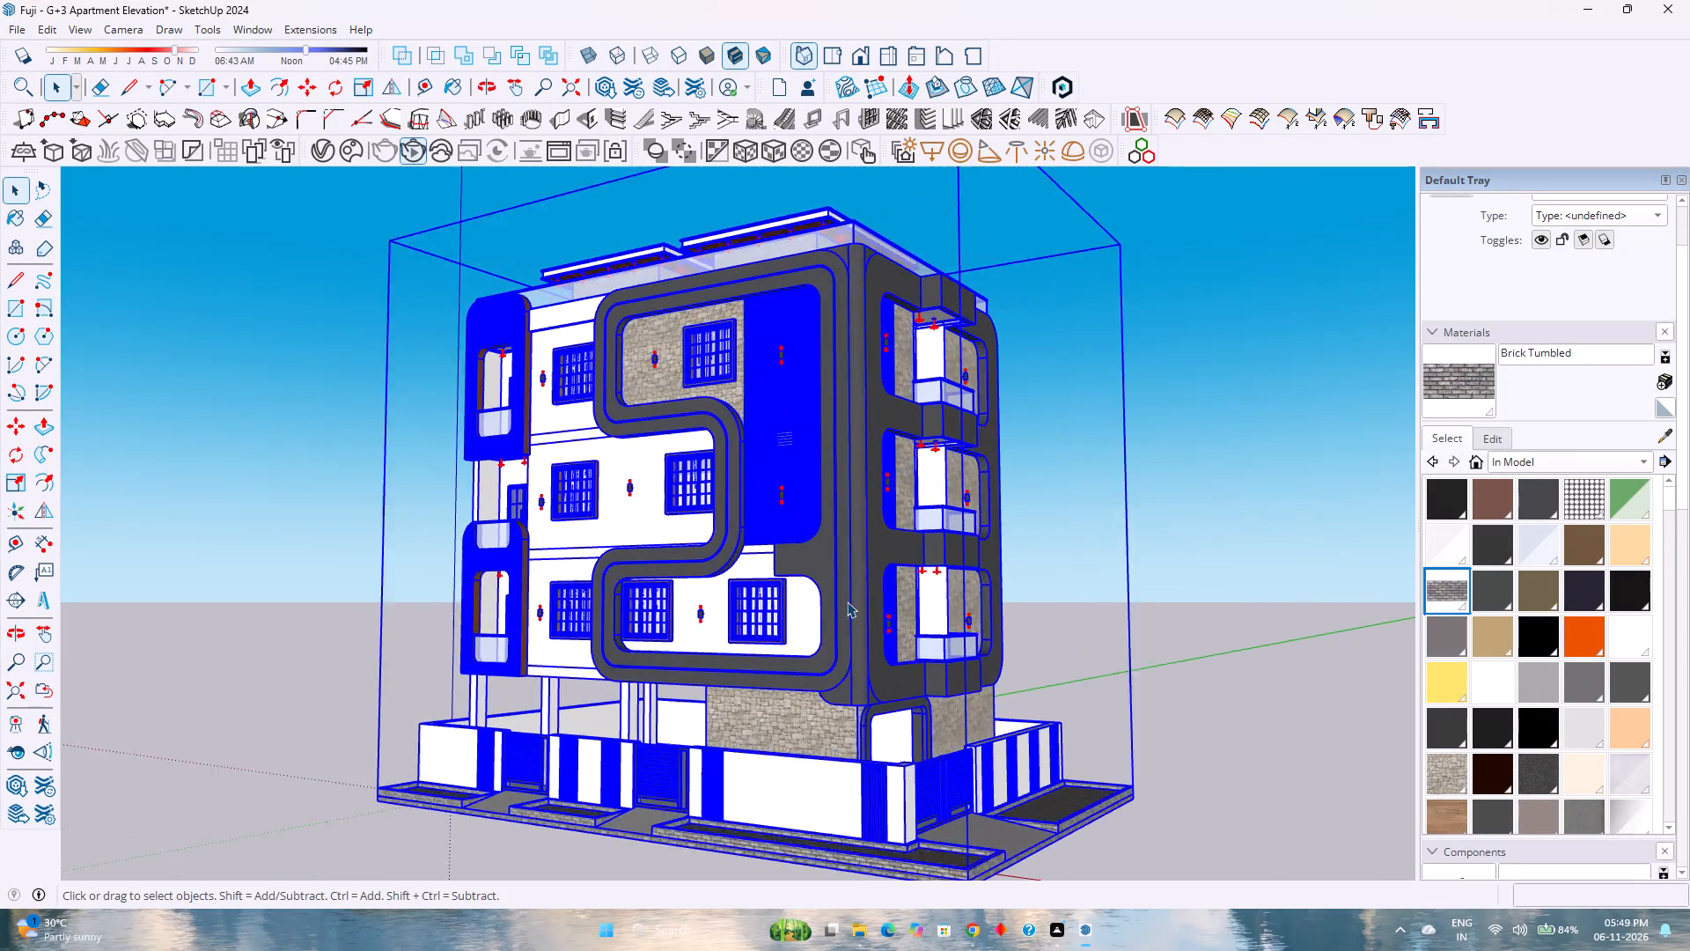
pyautogui.scroll(1, 847, 601)
pyautogui.scroll(-4, 847, 601)
pyautogui.scroll(4, 1234, 570)
pyautogui.scroll(-2, 1252, 568)
pyautogui.scroll(3, 827, 614)
pyautogui.scroll(-4, 794, 618)
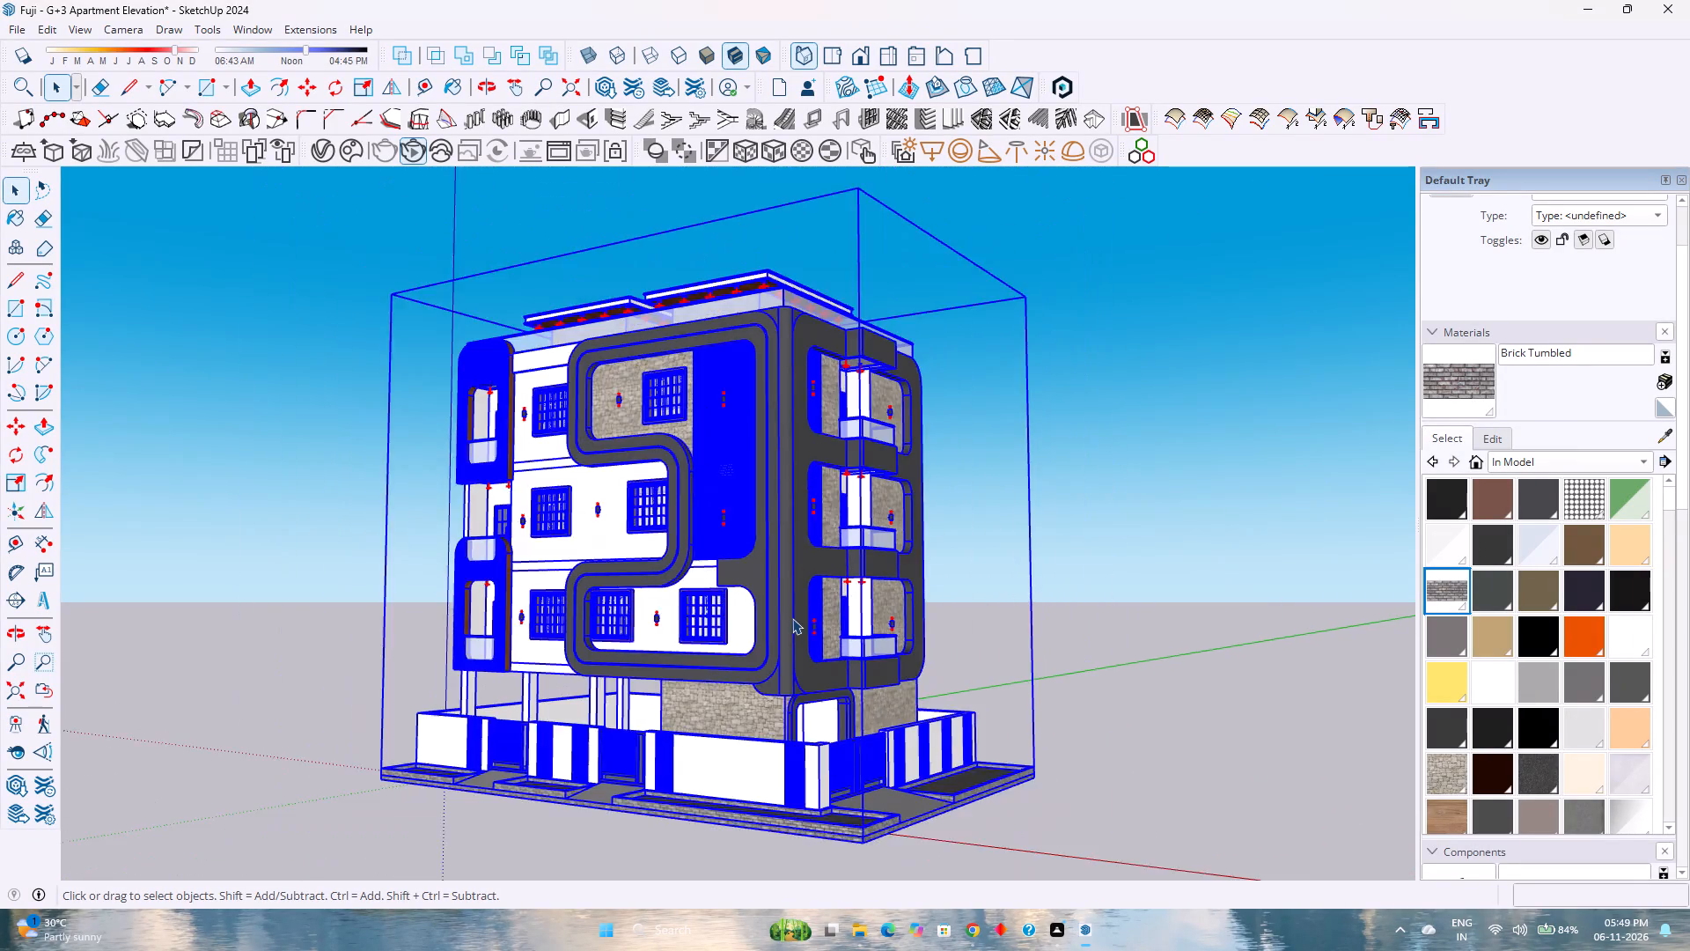
pyautogui.scroll(5, 792, 618)
pyautogui.scroll(-5, 792, 611)
pyautogui.scroll(5, 792, 611)
pyautogui.scroll(-5, 792, 611)
pyautogui.scroll(4, 792, 611)
pyautogui.scroll(-4, 792, 611)
pyautogui.scroll(2, 792, 611)
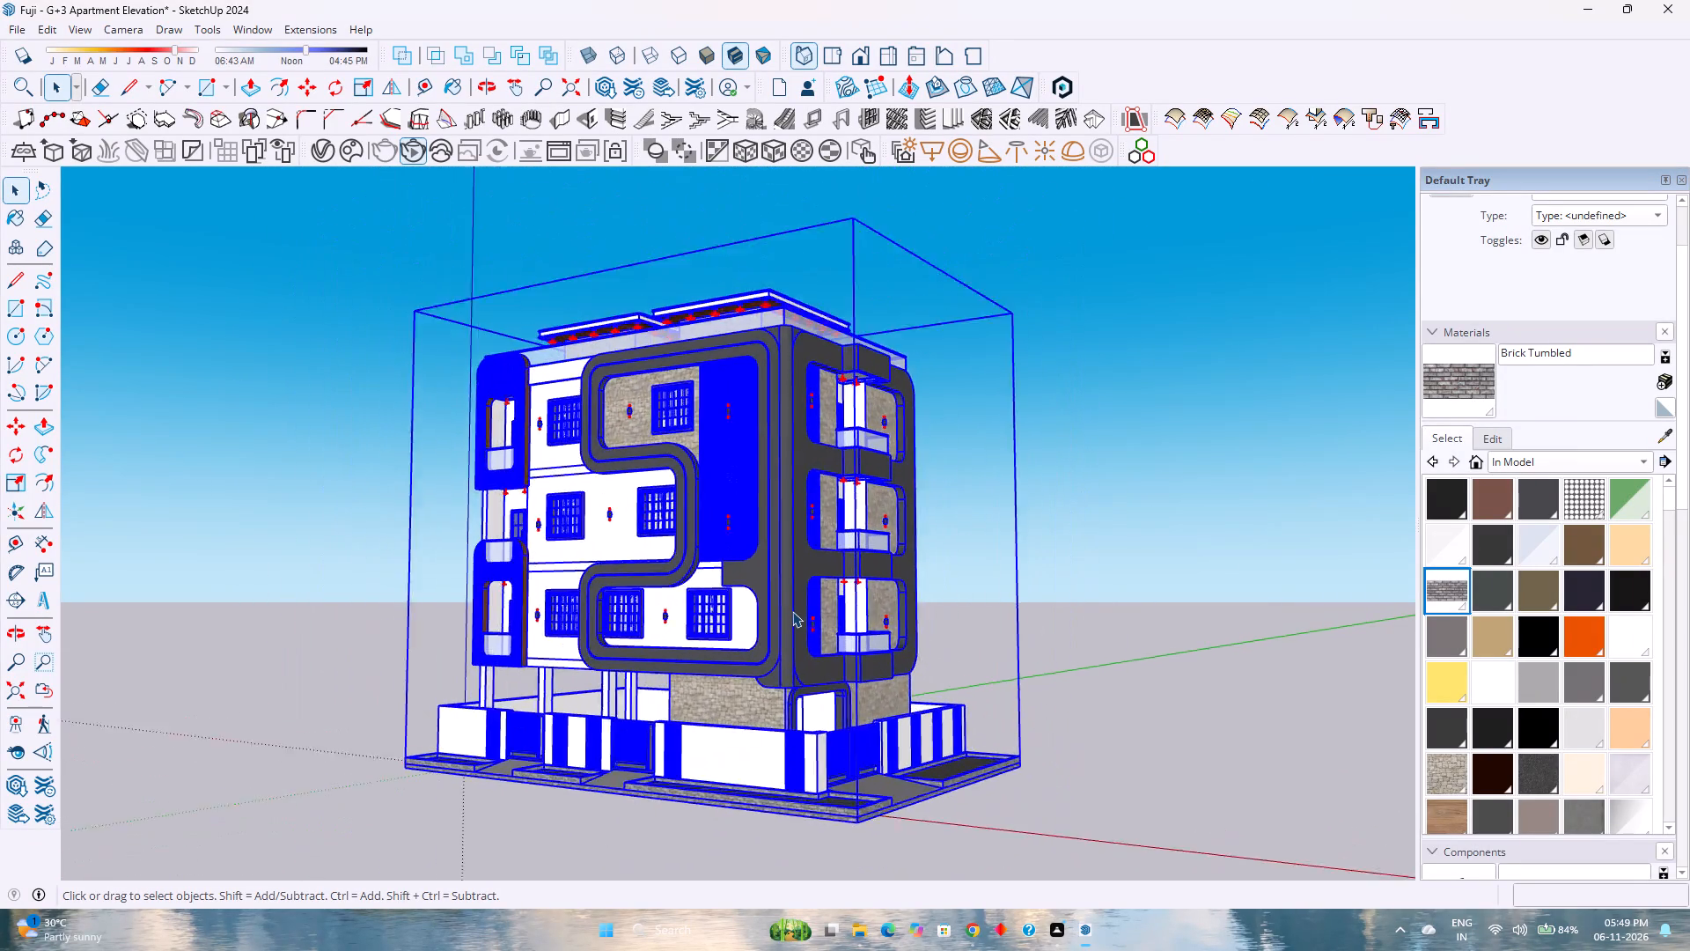
pyautogui.scroll(2, 792, 611)
pyautogui.scroll(-5, 792, 611)
pyautogui.scroll(4, 792, 611)
pyautogui.scroll(-4, 792, 611)
pyautogui.scroll(4, 792, 611)
pyautogui.scroll(-3, 792, 611)
pyautogui.scroll(2, 792, 611)
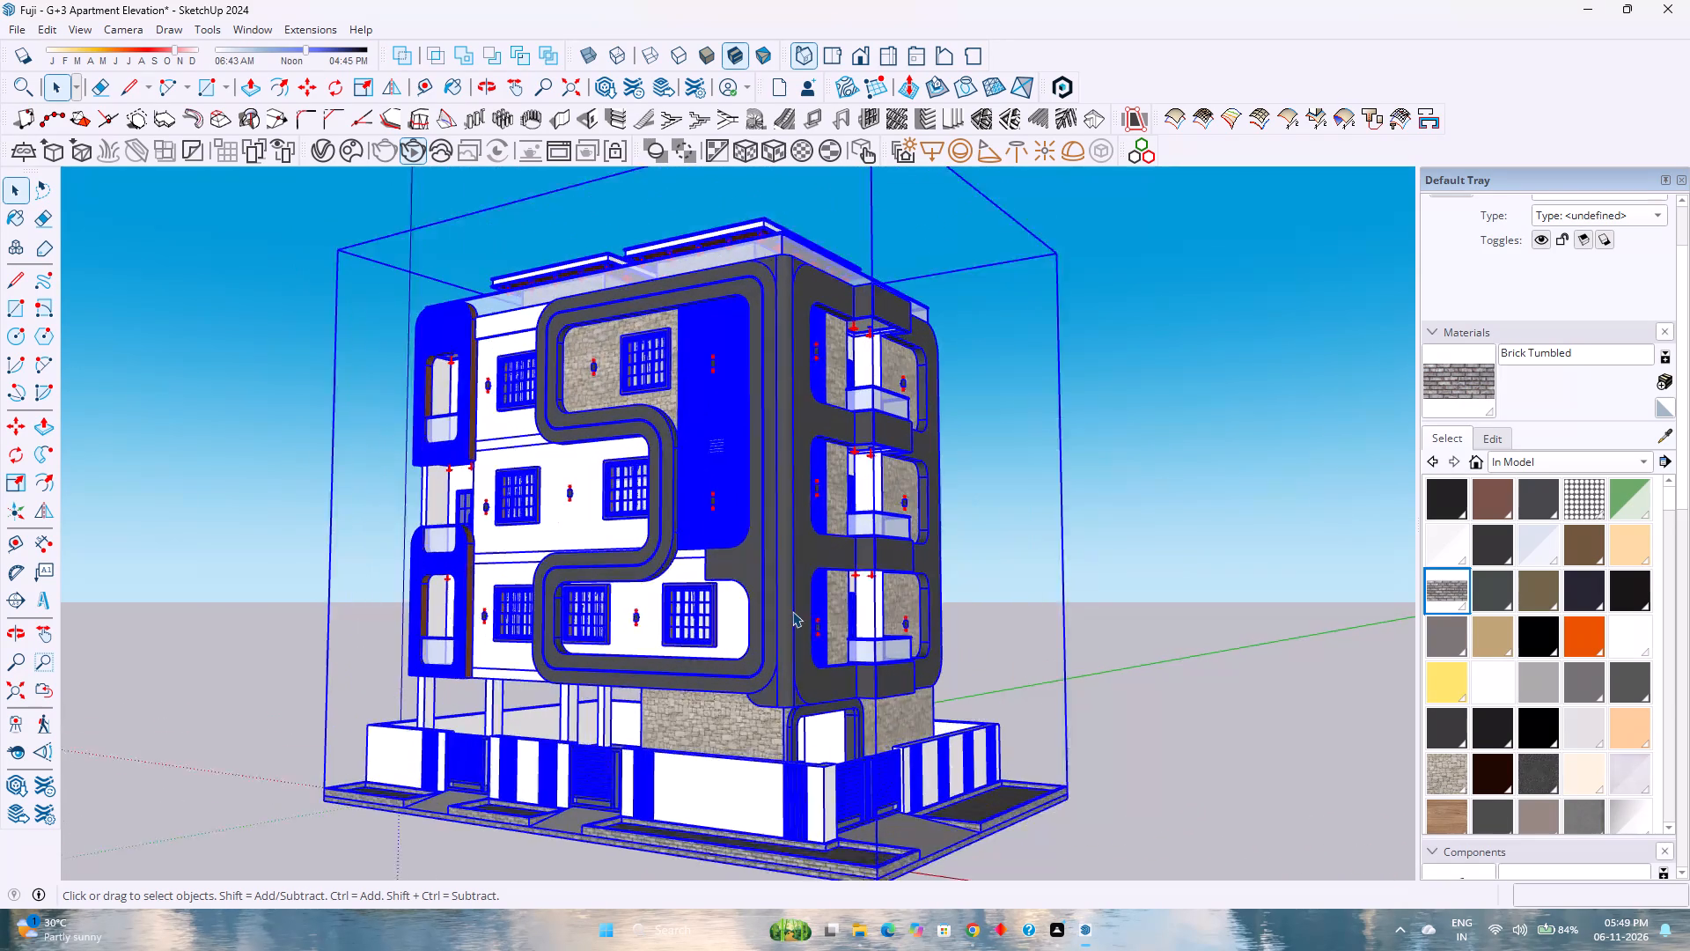
# Examine the S-shaped frame, wood and stone cladding, and stacked side balconies at closer range.
pyautogui.scroll(2, 792, 611)
pyautogui.scroll(-5, 792, 611)
pyautogui.scroll(4, 792, 611)
pyautogui.scroll(-4, 792, 611)
pyautogui.scroll(4, 792, 611)
pyautogui.scroll(-2, 794, 611)
pyautogui.scroll(2, 794, 611)
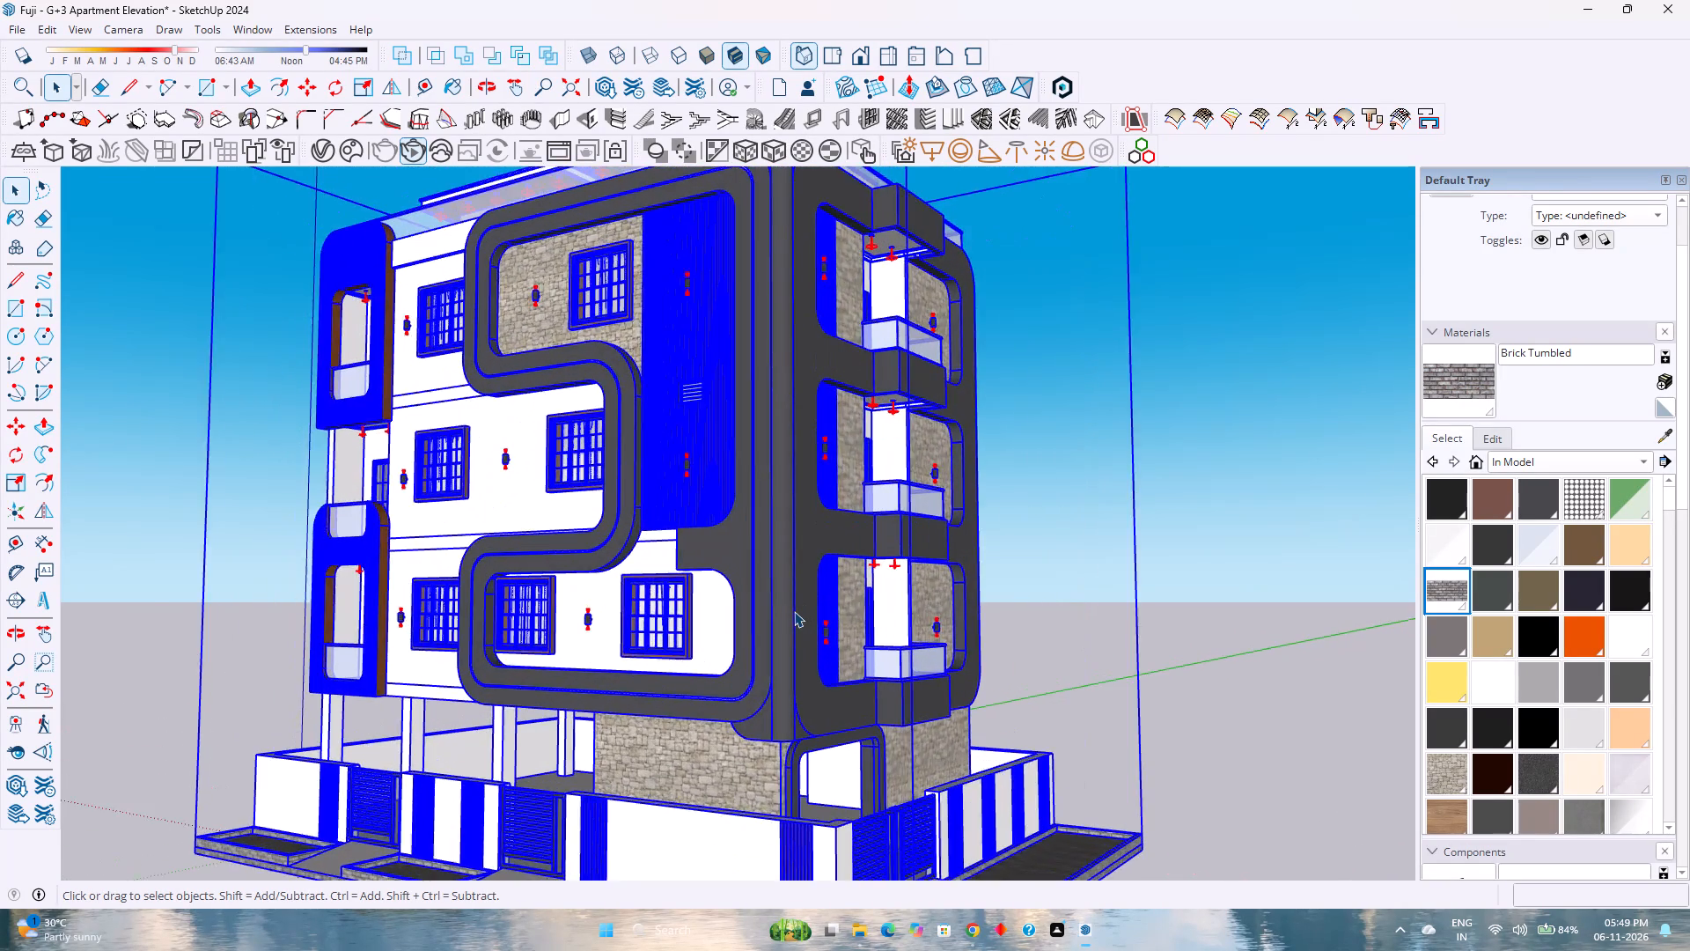
pyautogui.scroll(1, 794, 611)
pyautogui.scroll(-4, 796, 611)
pyautogui.scroll(3, 796, 611)
pyautogui.scroll(-4, 796, 611)
pyautogui.scroll(4, 796, 611)
pyautogui.scroll(-4, 796, 611)
pyautogui.scroll(1, 796, 611)
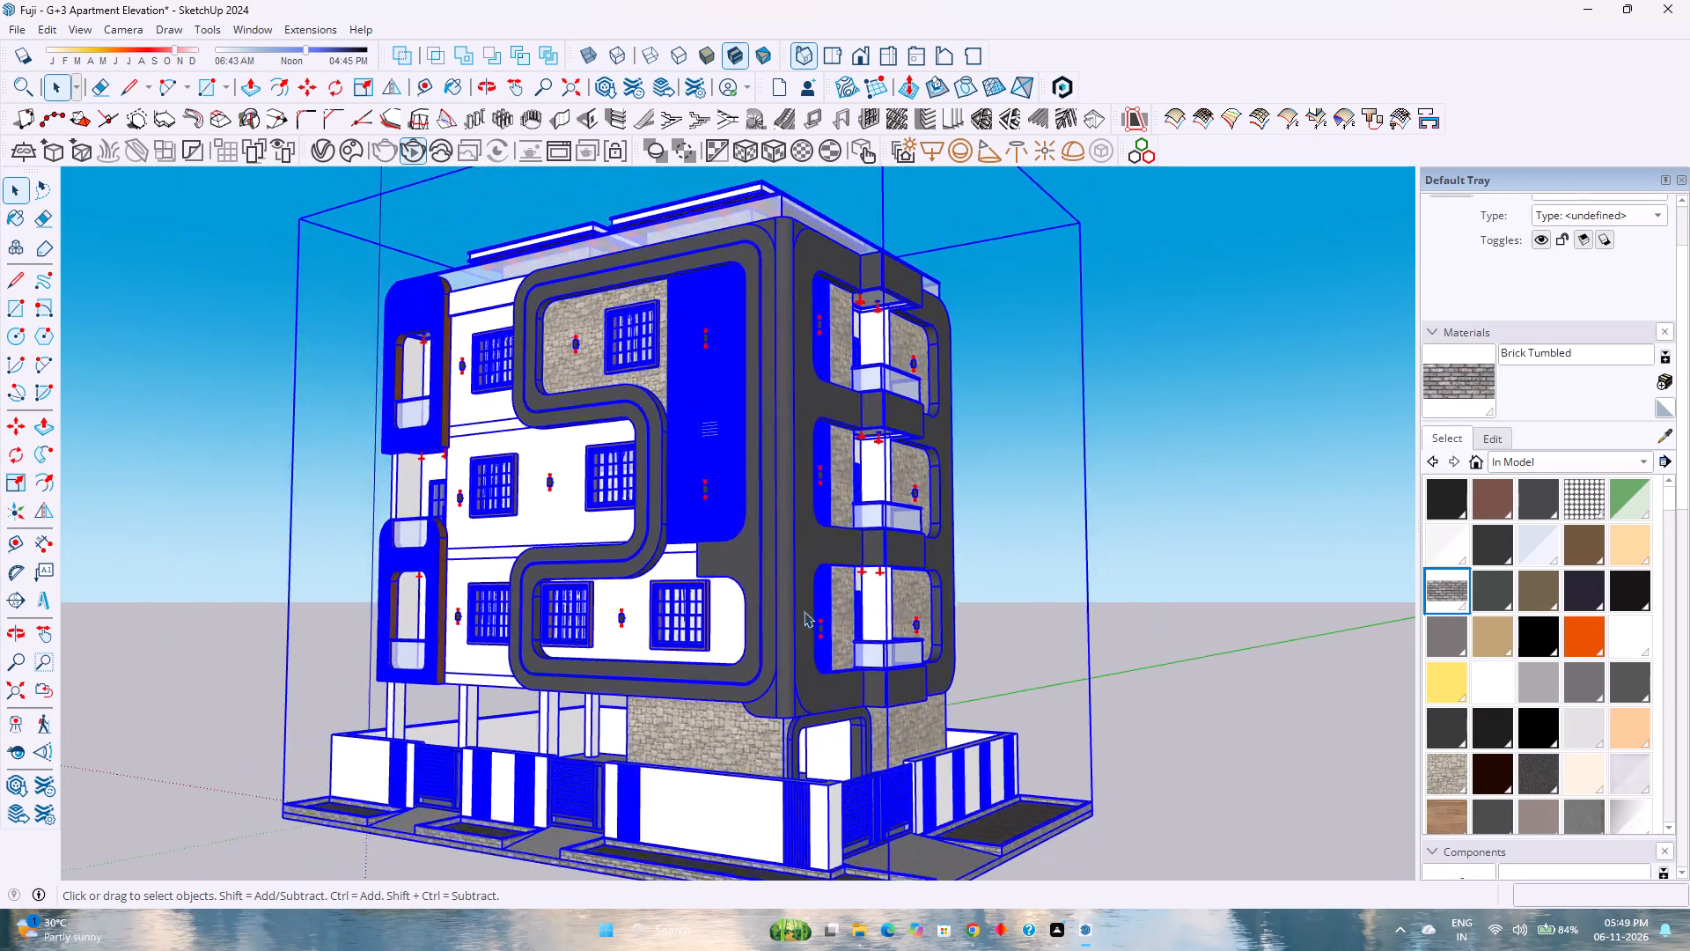
pyautogui.scroll(2, 804, 611)
pyautogui.scroll(-3, 812, 611)
pyautogui.scroll(3, 812, 611)
pyautogui.scroll(-2, 812, 611)
pyautogui.scroll(2, 812, 611)
pyautogui.scroll(-2, 813, 610)
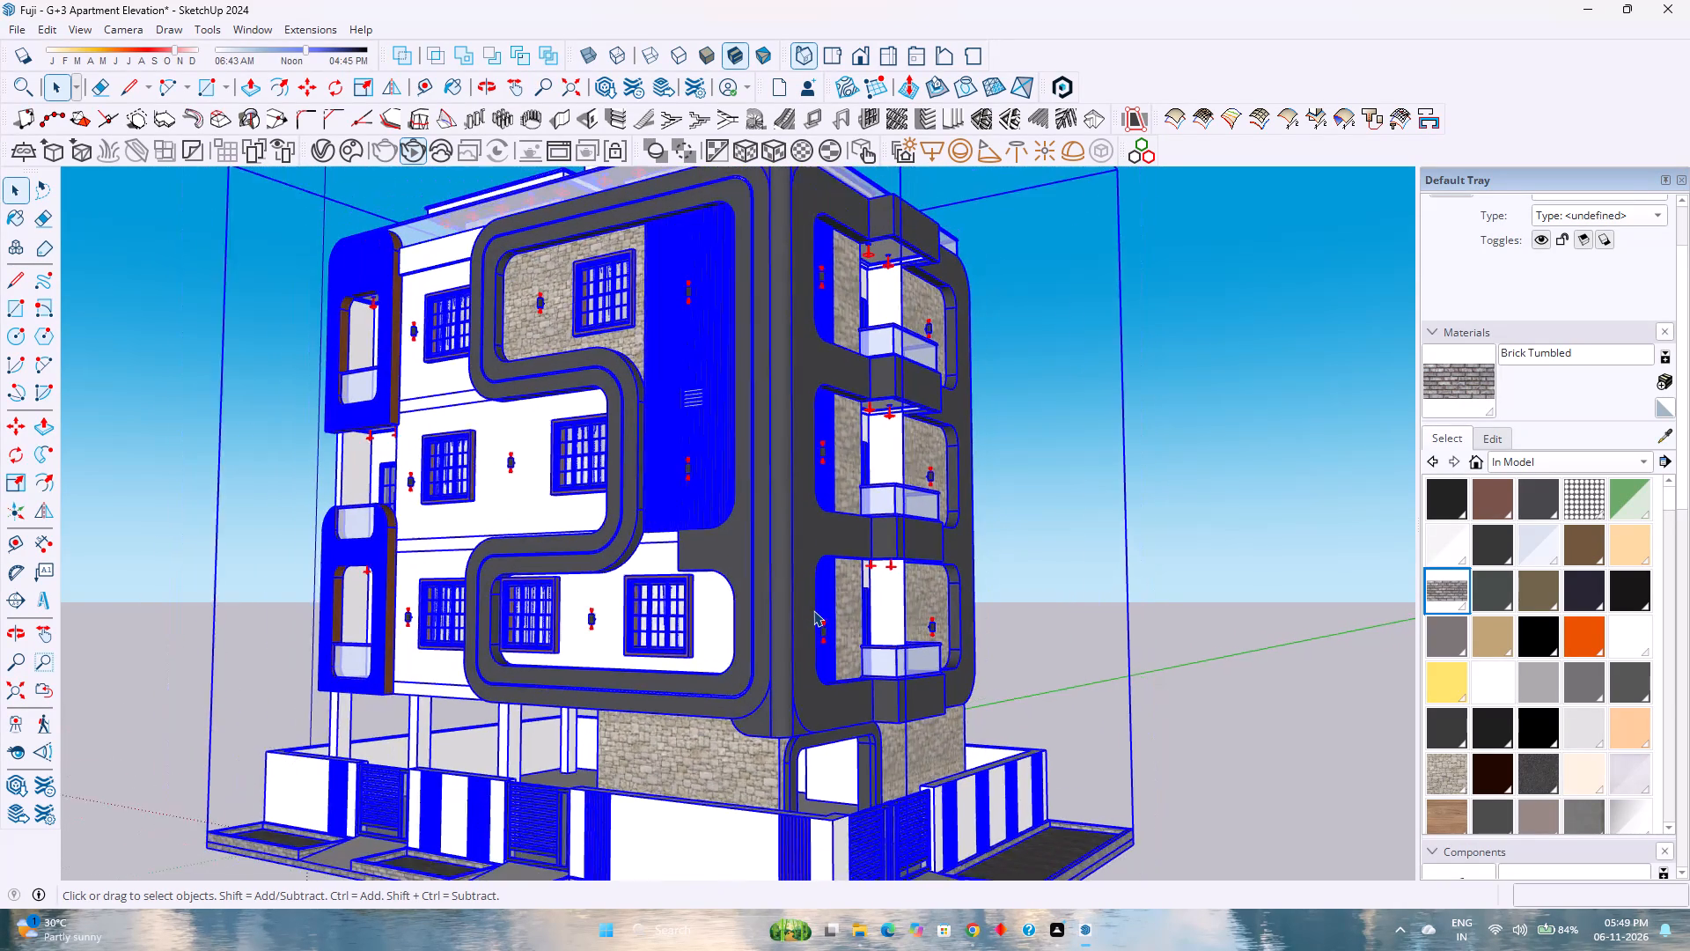
pyautogui.scroll(-1, 813, 610)
pyautogui.scroll(1, 813, 610)
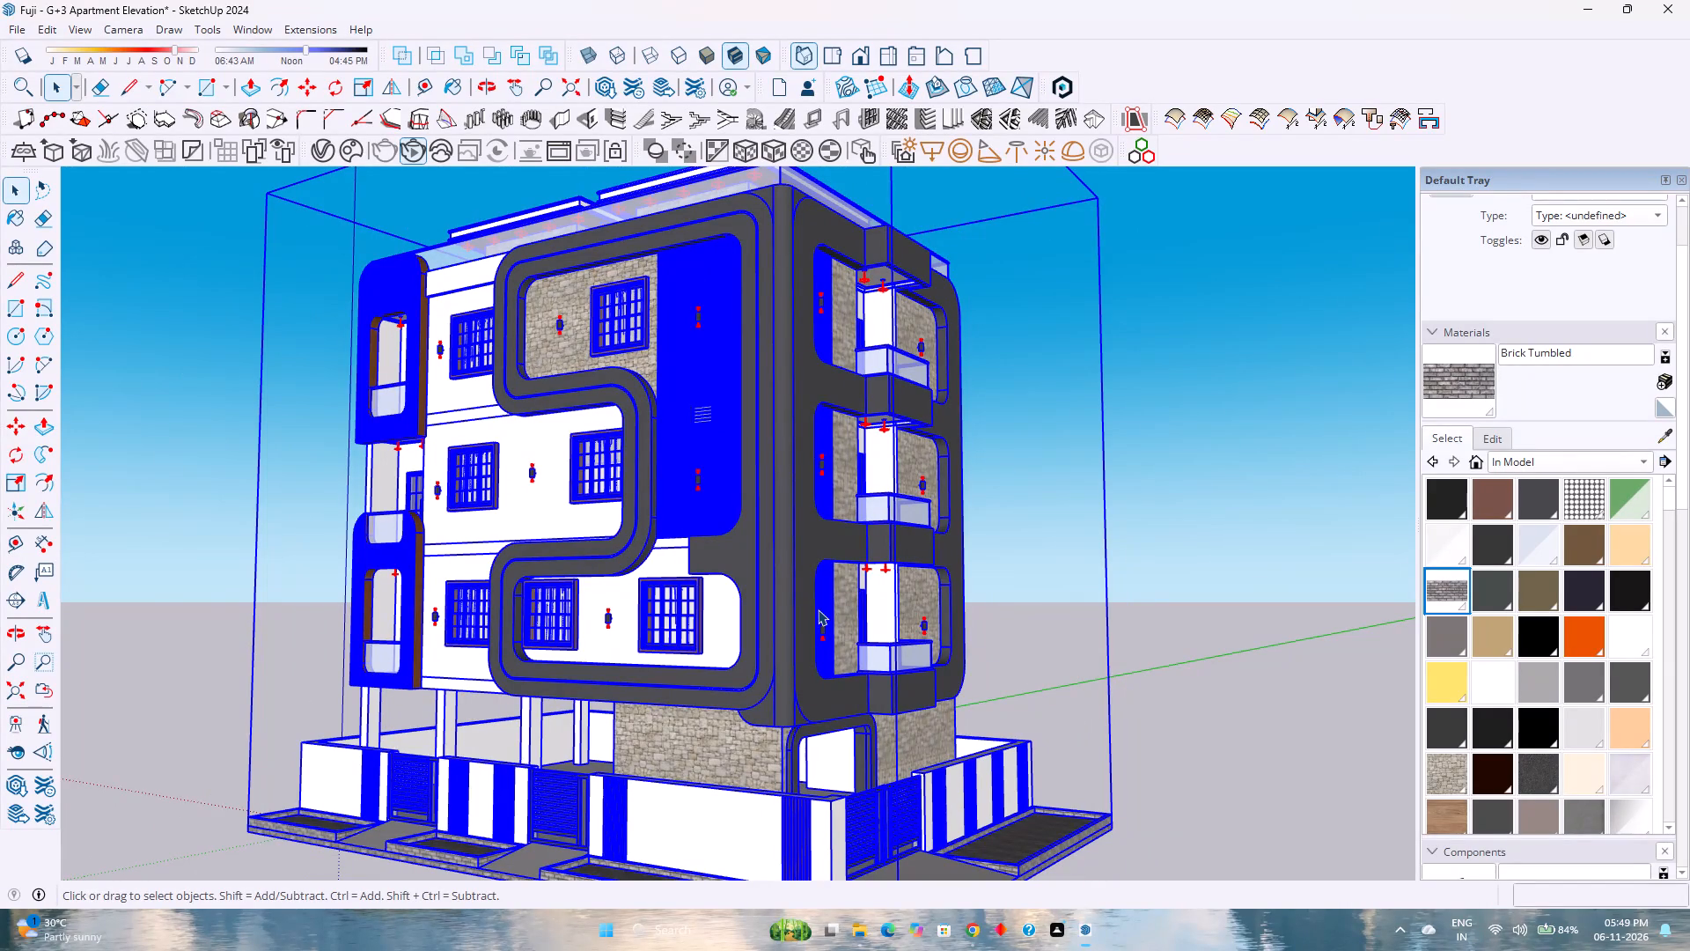
pyautogui.scroll(3, 818, 609)
pyautogui.scroll(-4, 818, 609)
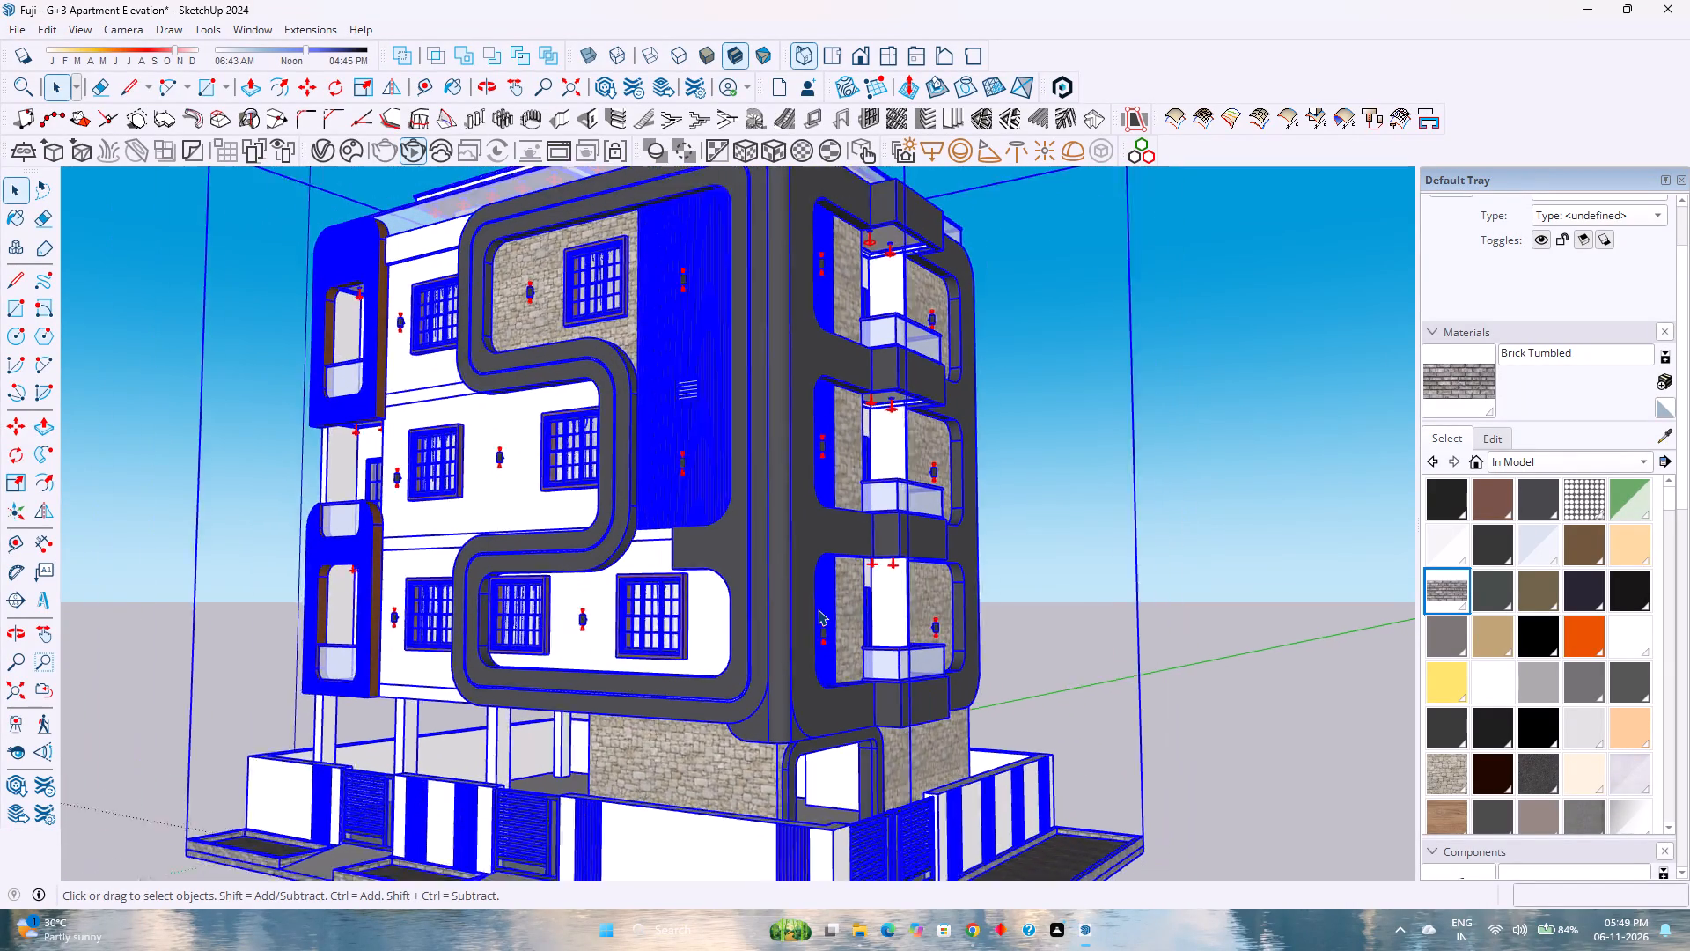
pyautogui.scroll(3, 818, 609)
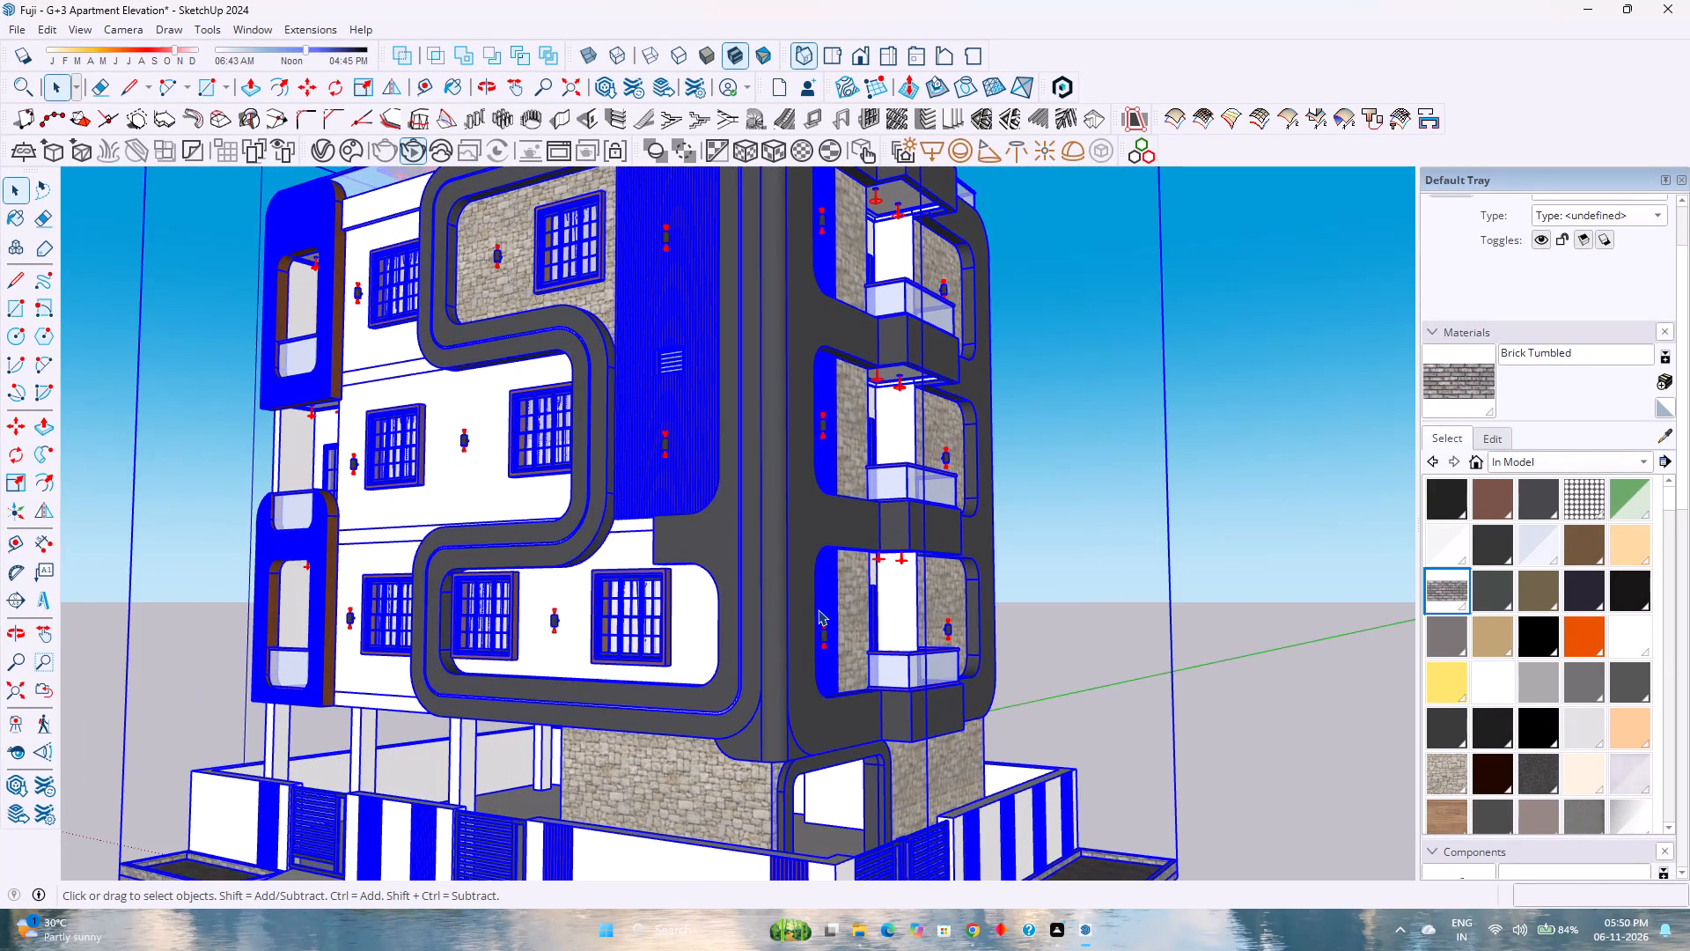
pyautogui.scroll(-4, 818, 609)
pyautogui.scroll(4, 818, 609)
pyautogui.scroll(-9, 816, 609)
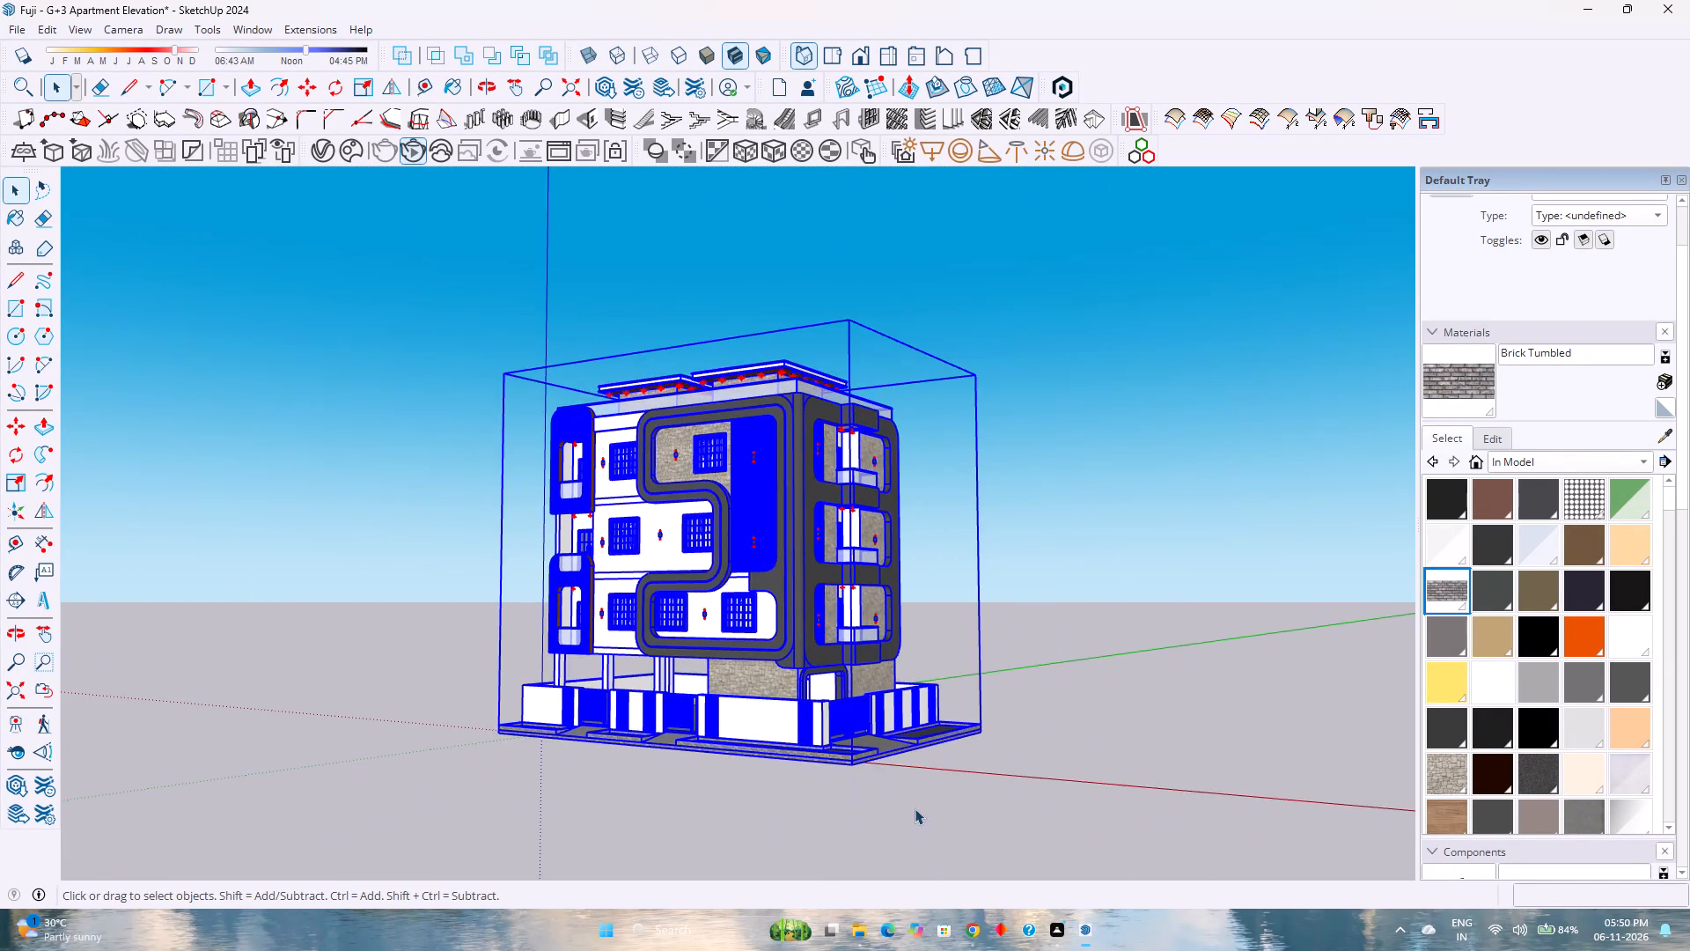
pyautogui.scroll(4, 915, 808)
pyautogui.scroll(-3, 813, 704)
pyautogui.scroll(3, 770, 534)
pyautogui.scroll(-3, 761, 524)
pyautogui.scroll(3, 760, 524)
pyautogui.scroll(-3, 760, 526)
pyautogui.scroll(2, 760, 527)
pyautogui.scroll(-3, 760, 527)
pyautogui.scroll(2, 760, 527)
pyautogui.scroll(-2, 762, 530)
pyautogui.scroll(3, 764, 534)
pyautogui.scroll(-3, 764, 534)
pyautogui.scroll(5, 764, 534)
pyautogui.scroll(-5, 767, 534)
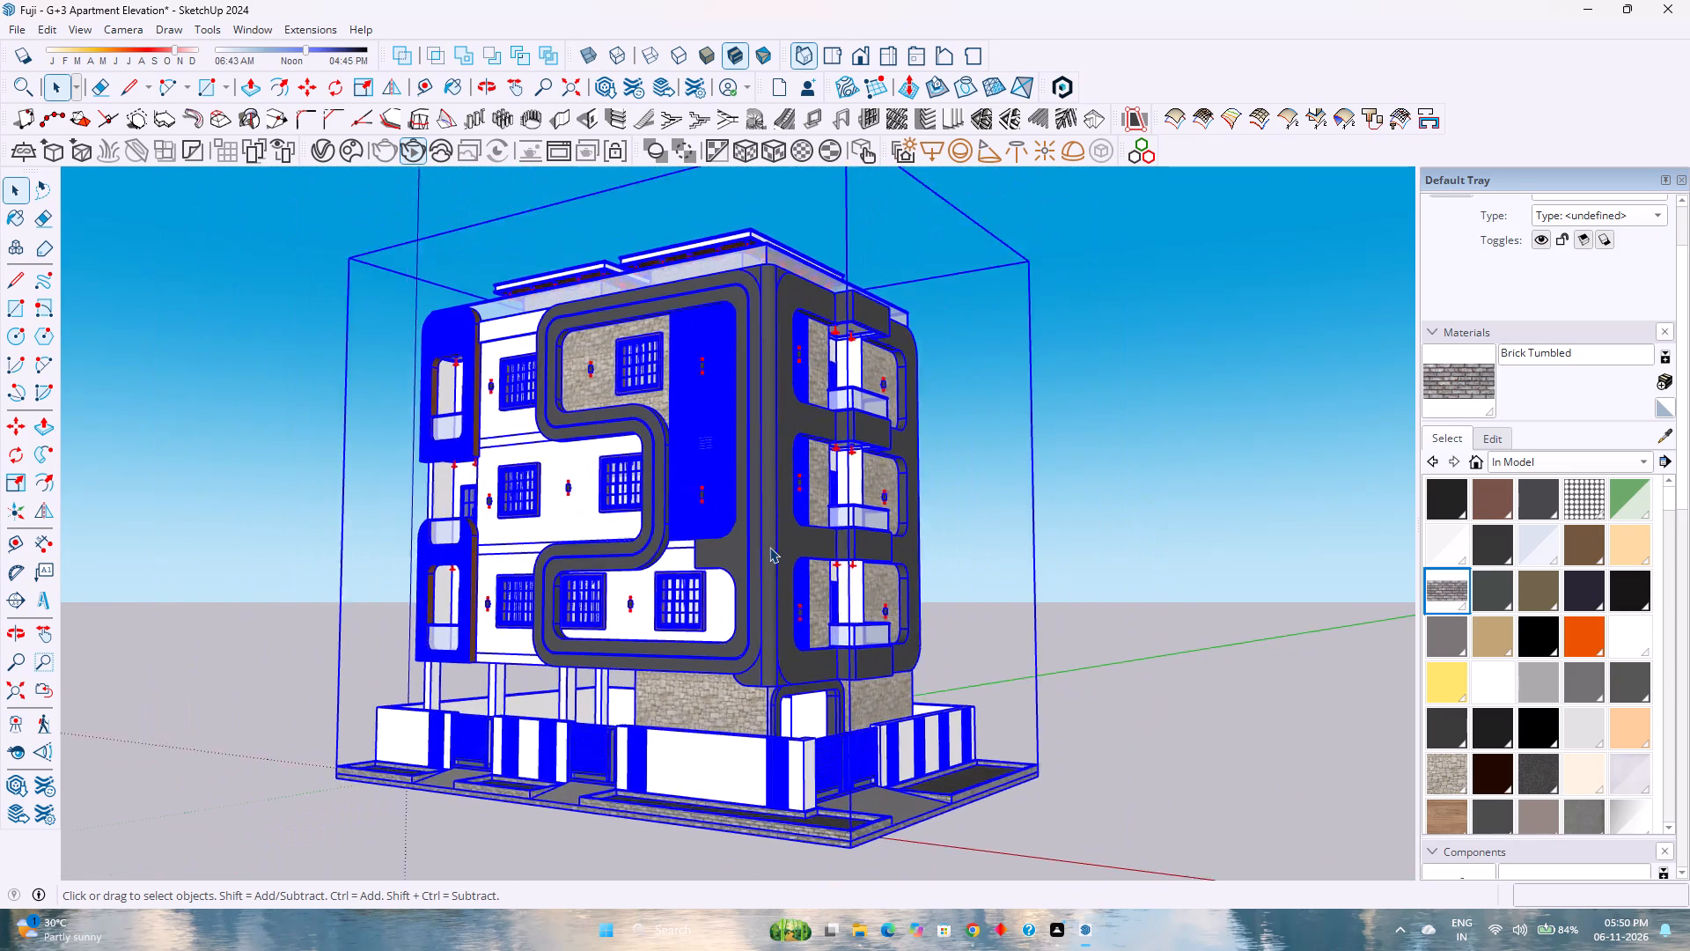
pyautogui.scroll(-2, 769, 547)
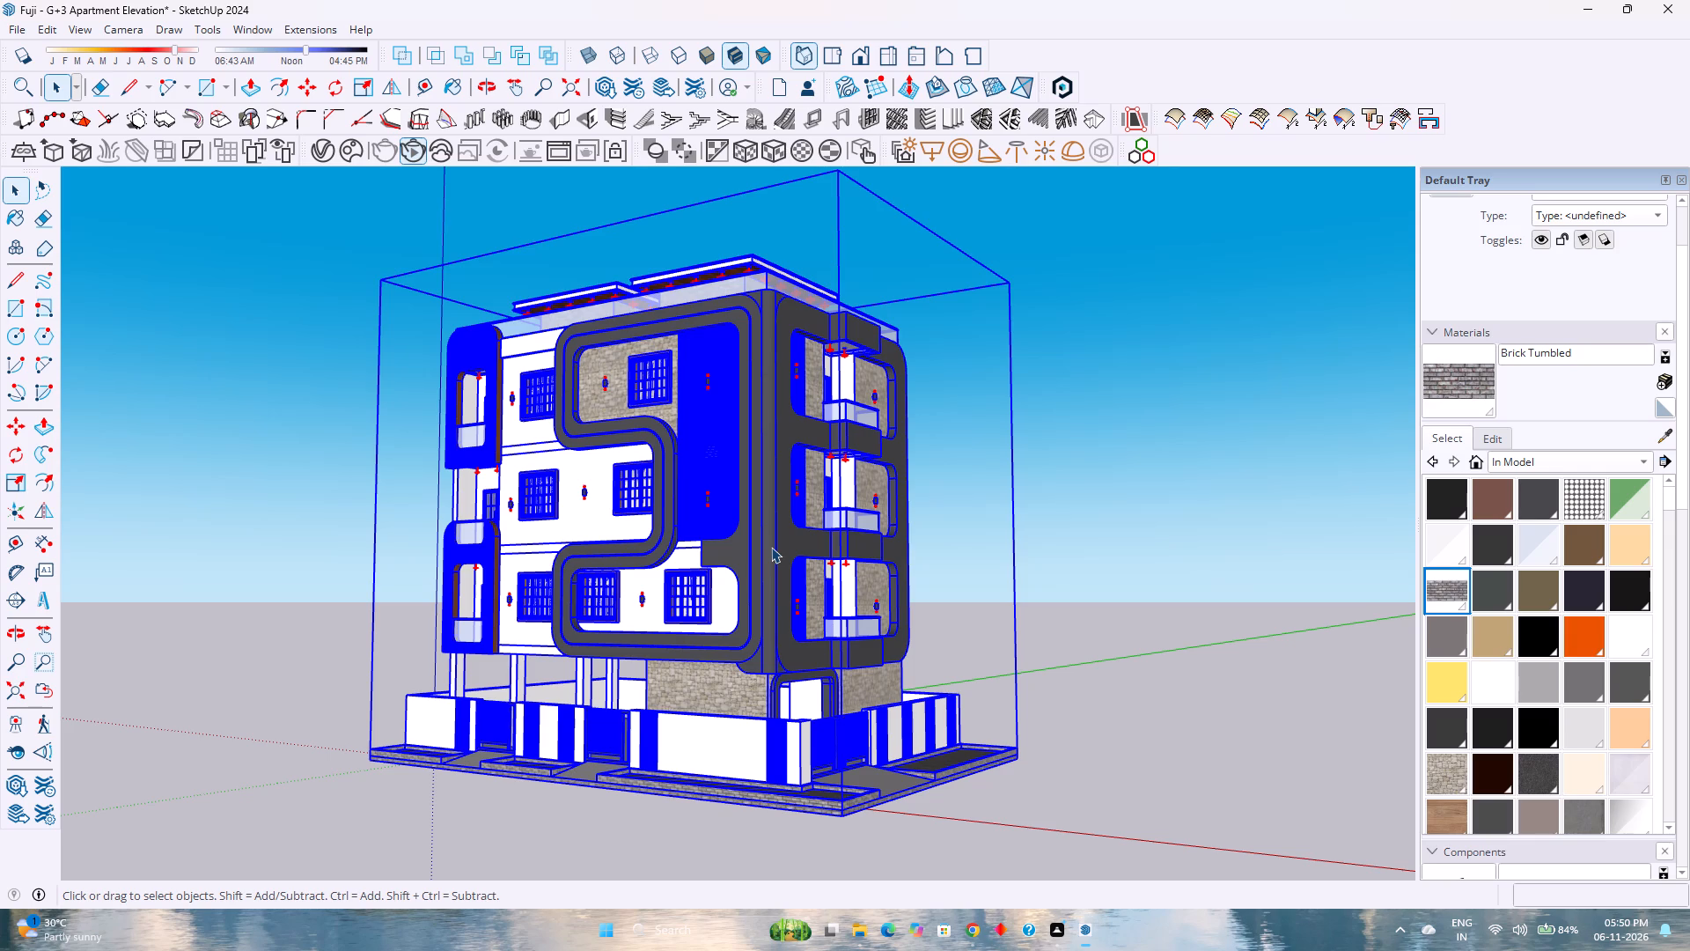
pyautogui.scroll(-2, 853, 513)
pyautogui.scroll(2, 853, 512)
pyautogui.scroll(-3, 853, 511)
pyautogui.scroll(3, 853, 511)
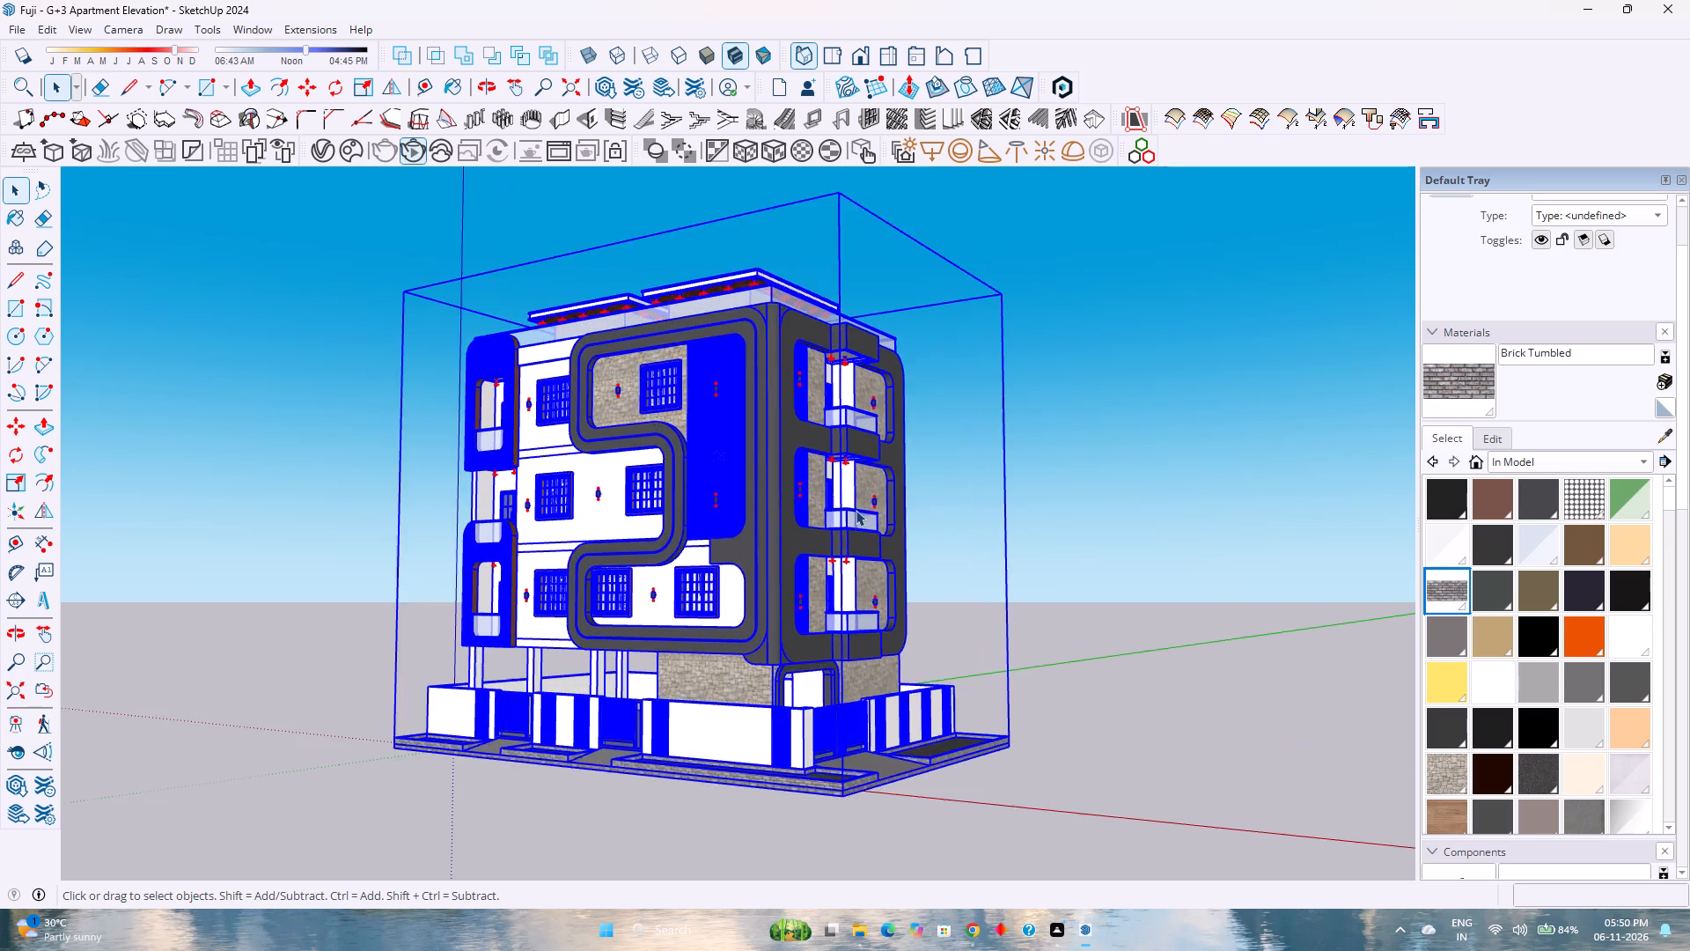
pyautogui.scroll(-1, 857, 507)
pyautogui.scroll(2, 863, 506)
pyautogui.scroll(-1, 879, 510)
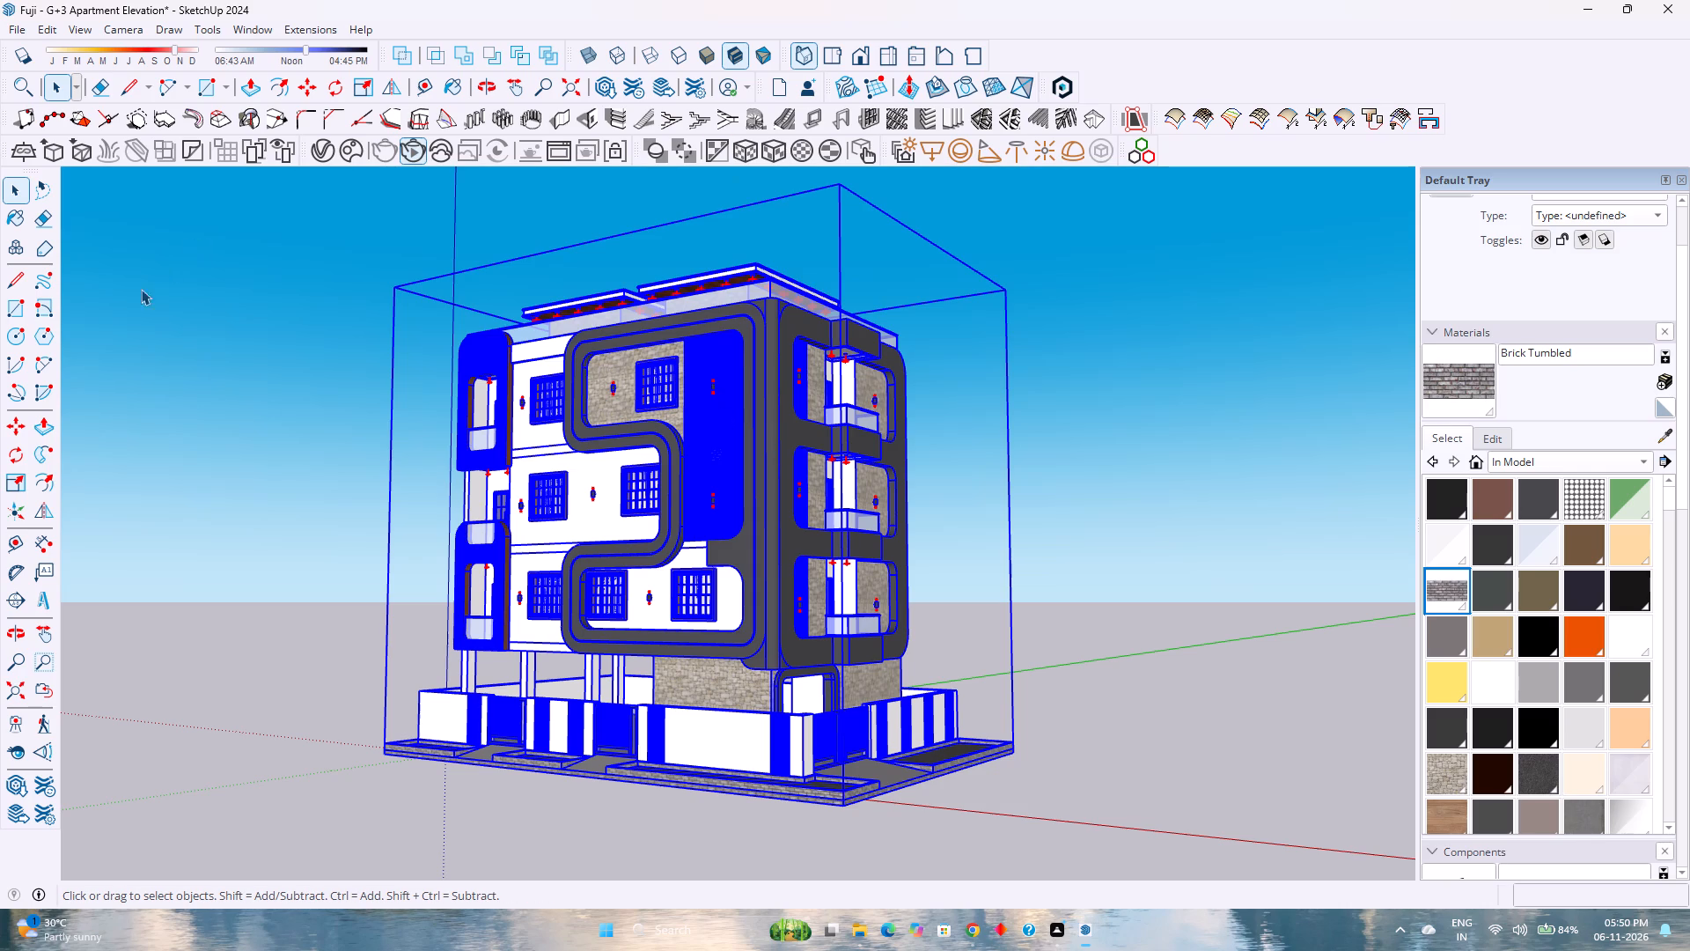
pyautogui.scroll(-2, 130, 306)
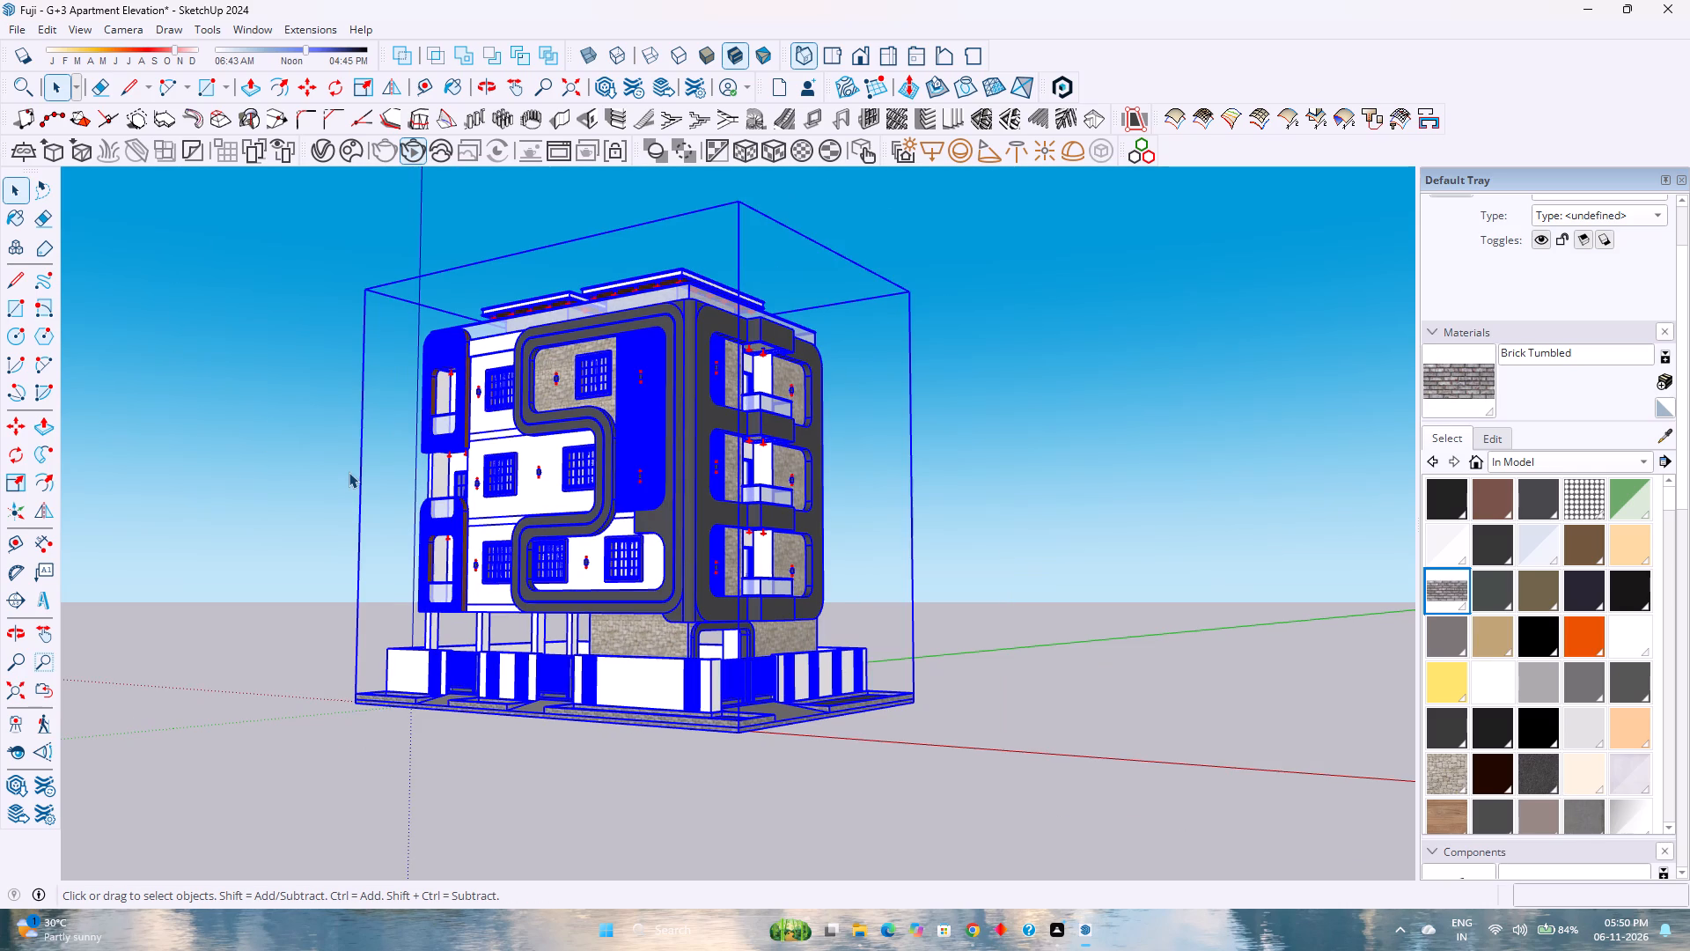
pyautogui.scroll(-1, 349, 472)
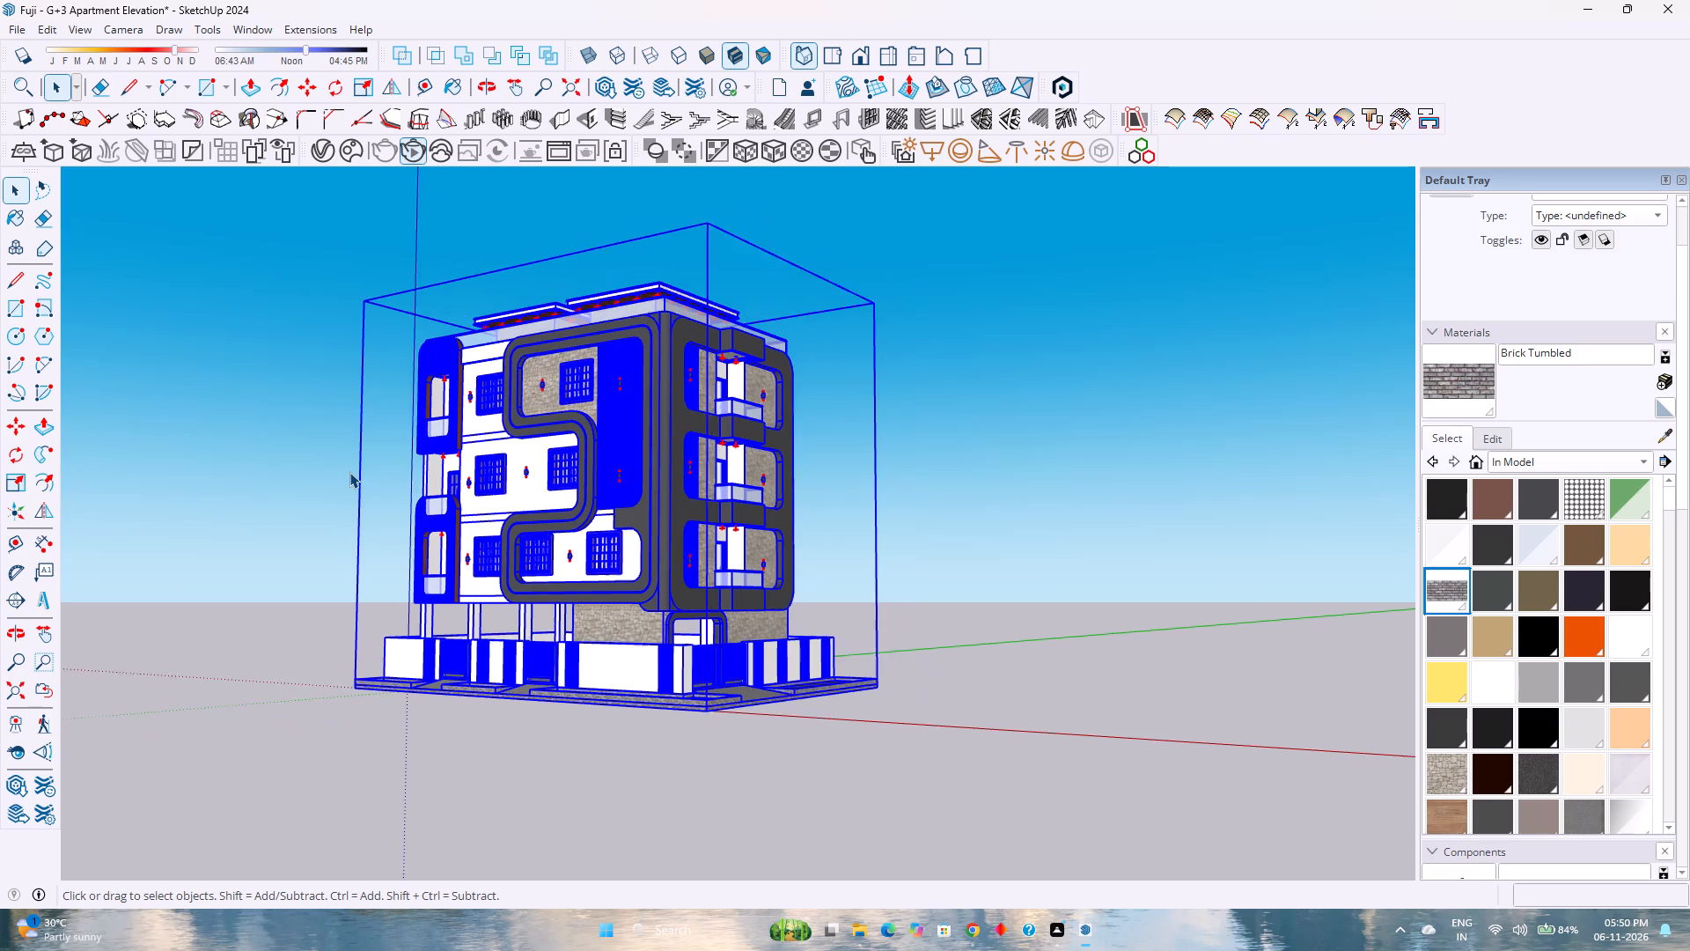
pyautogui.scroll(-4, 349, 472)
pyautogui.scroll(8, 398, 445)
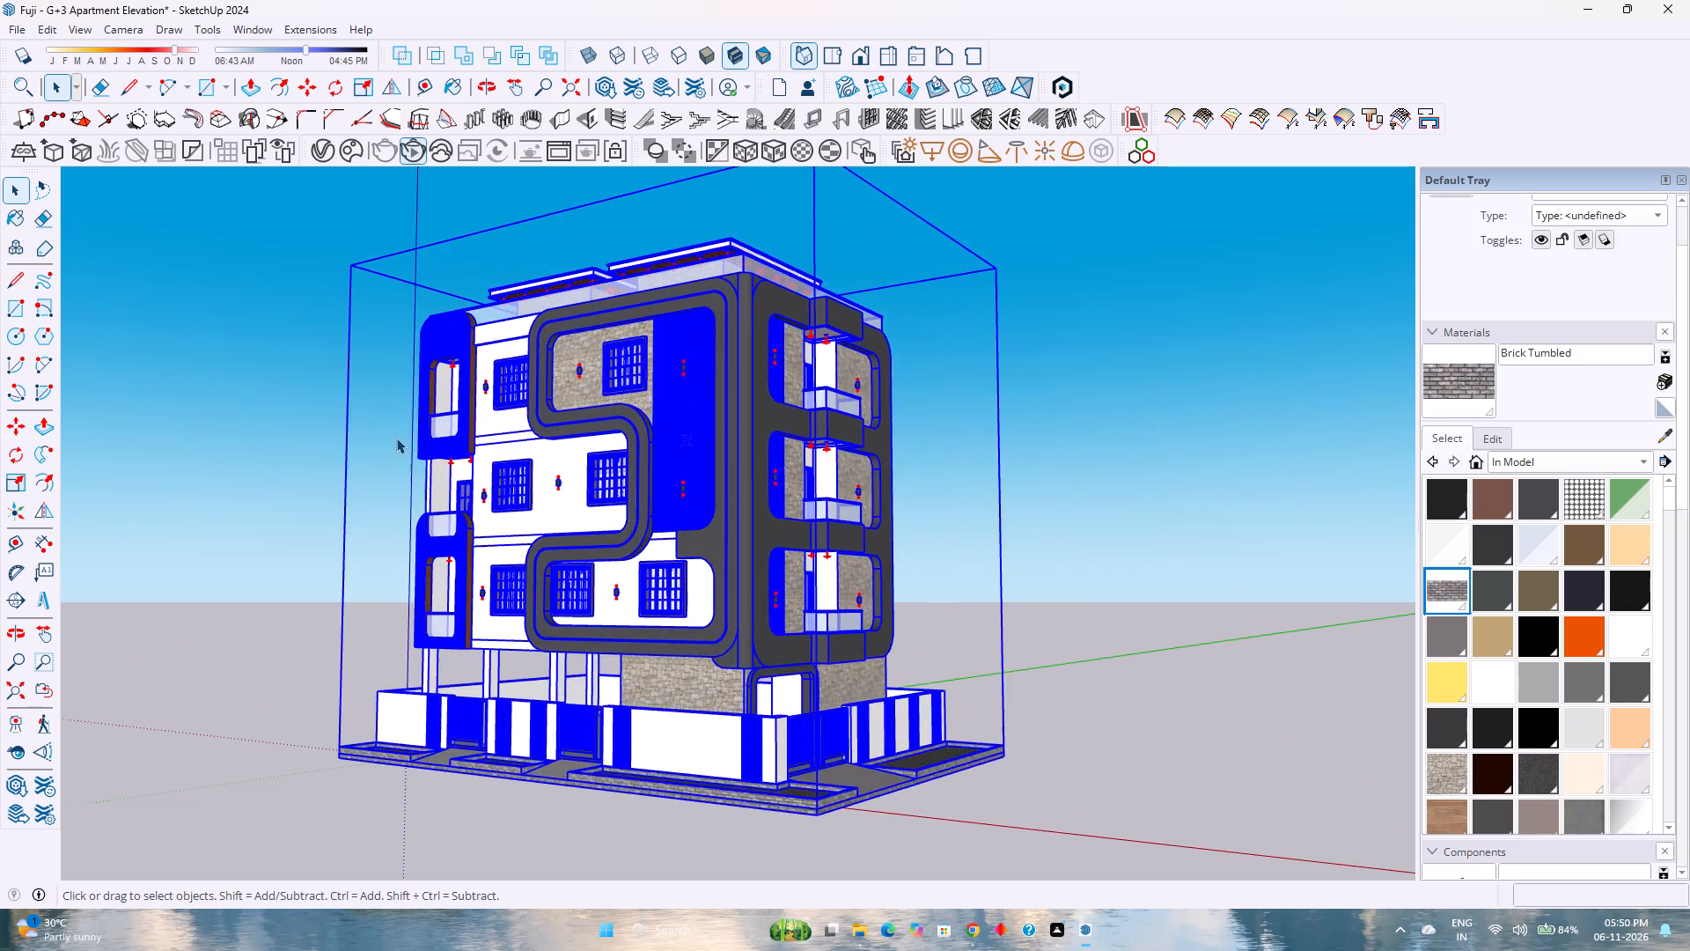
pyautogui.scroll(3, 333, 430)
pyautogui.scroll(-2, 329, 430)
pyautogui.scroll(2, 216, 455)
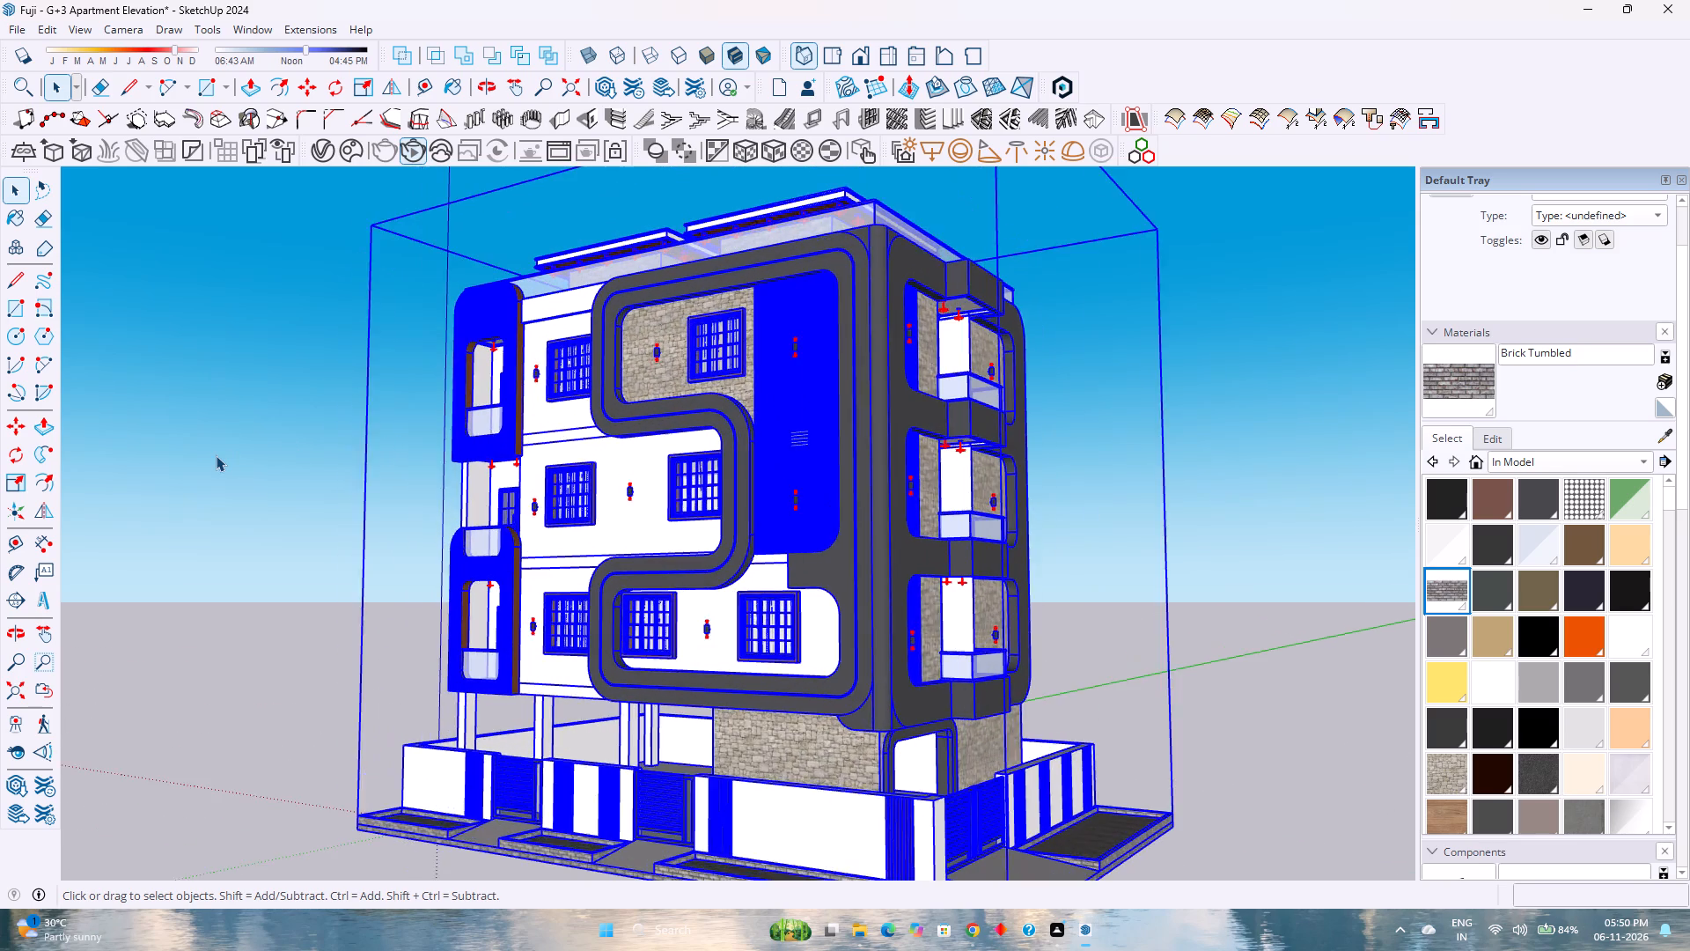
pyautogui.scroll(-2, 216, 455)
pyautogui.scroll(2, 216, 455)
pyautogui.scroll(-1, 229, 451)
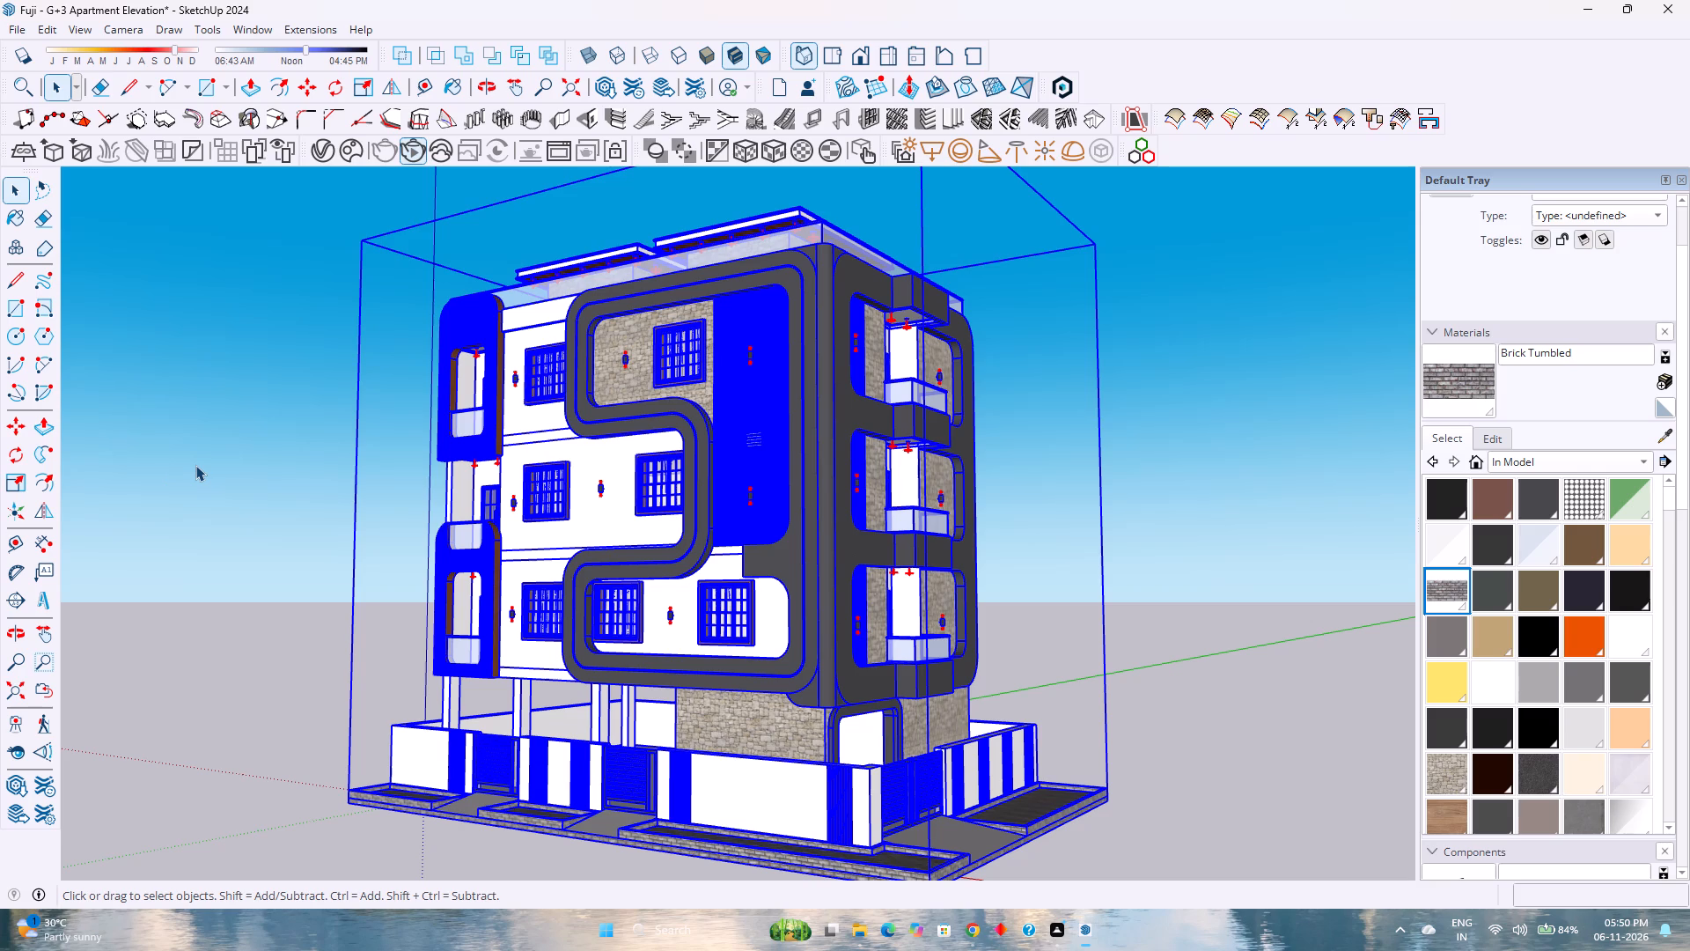
# Inspect the compound wall, gates, brick planters and ground-floor columns along the front of the building up close.
pyautogui.scroll(-4, 197, 465)
pyautogui.scroll(5, 198, 465)
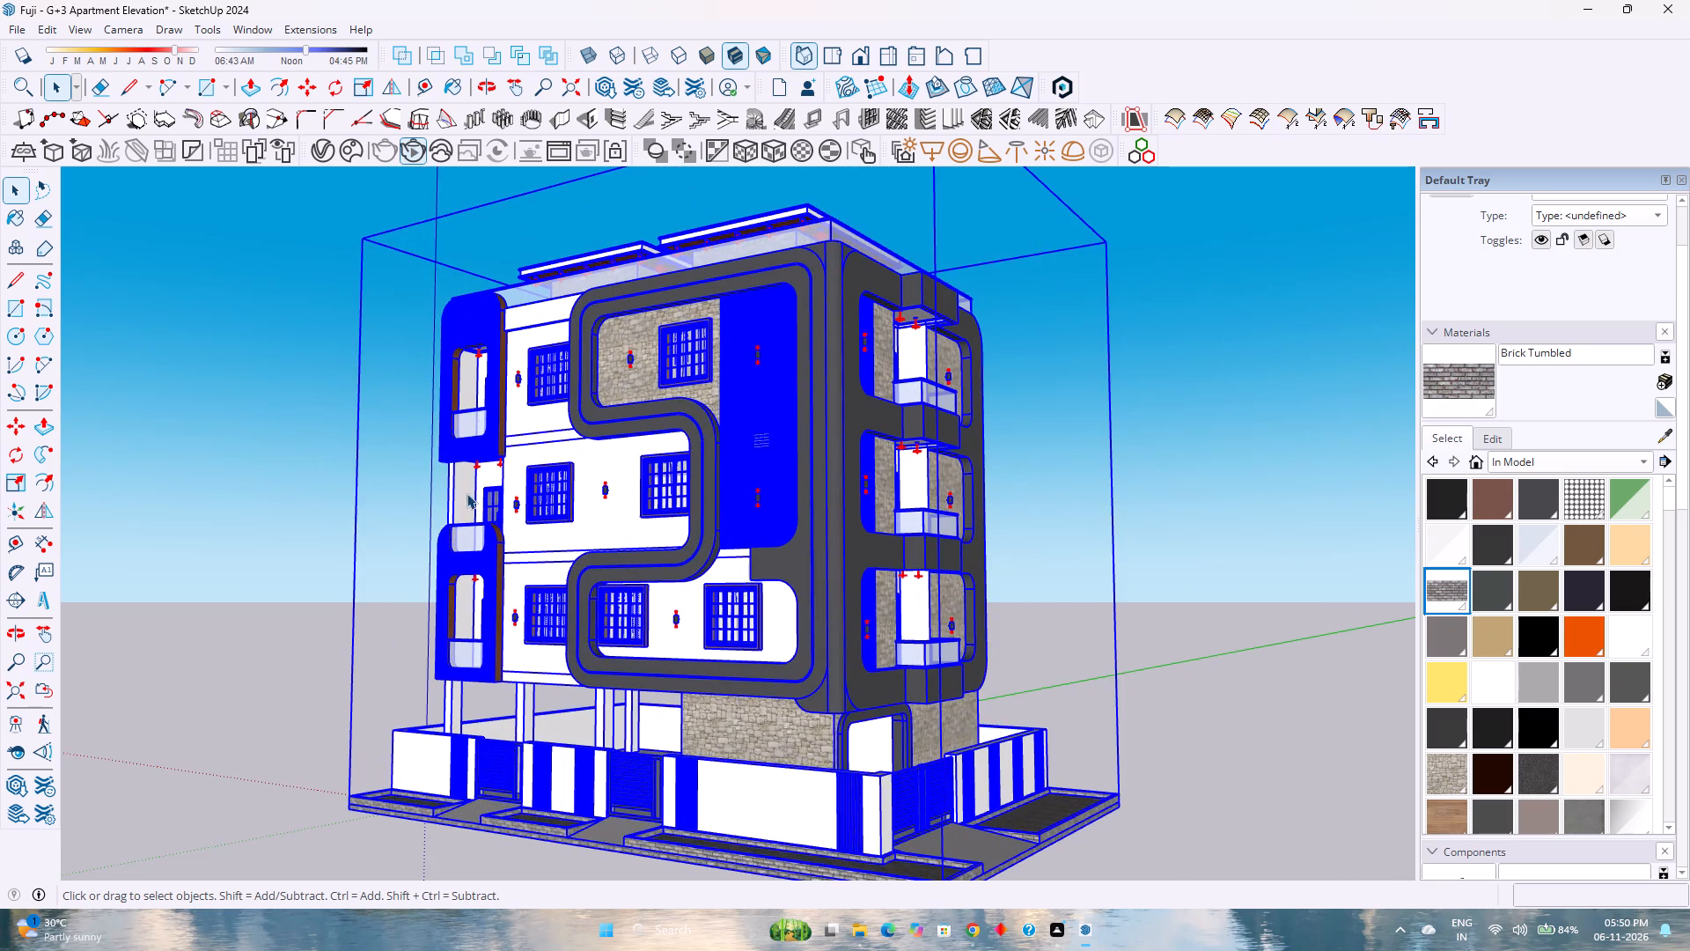
pyautogui.scroll(-1, 467, 493)
pyautogui.scroll(2, 459, 822)
pyautogui.scroll(3, 397, 762)
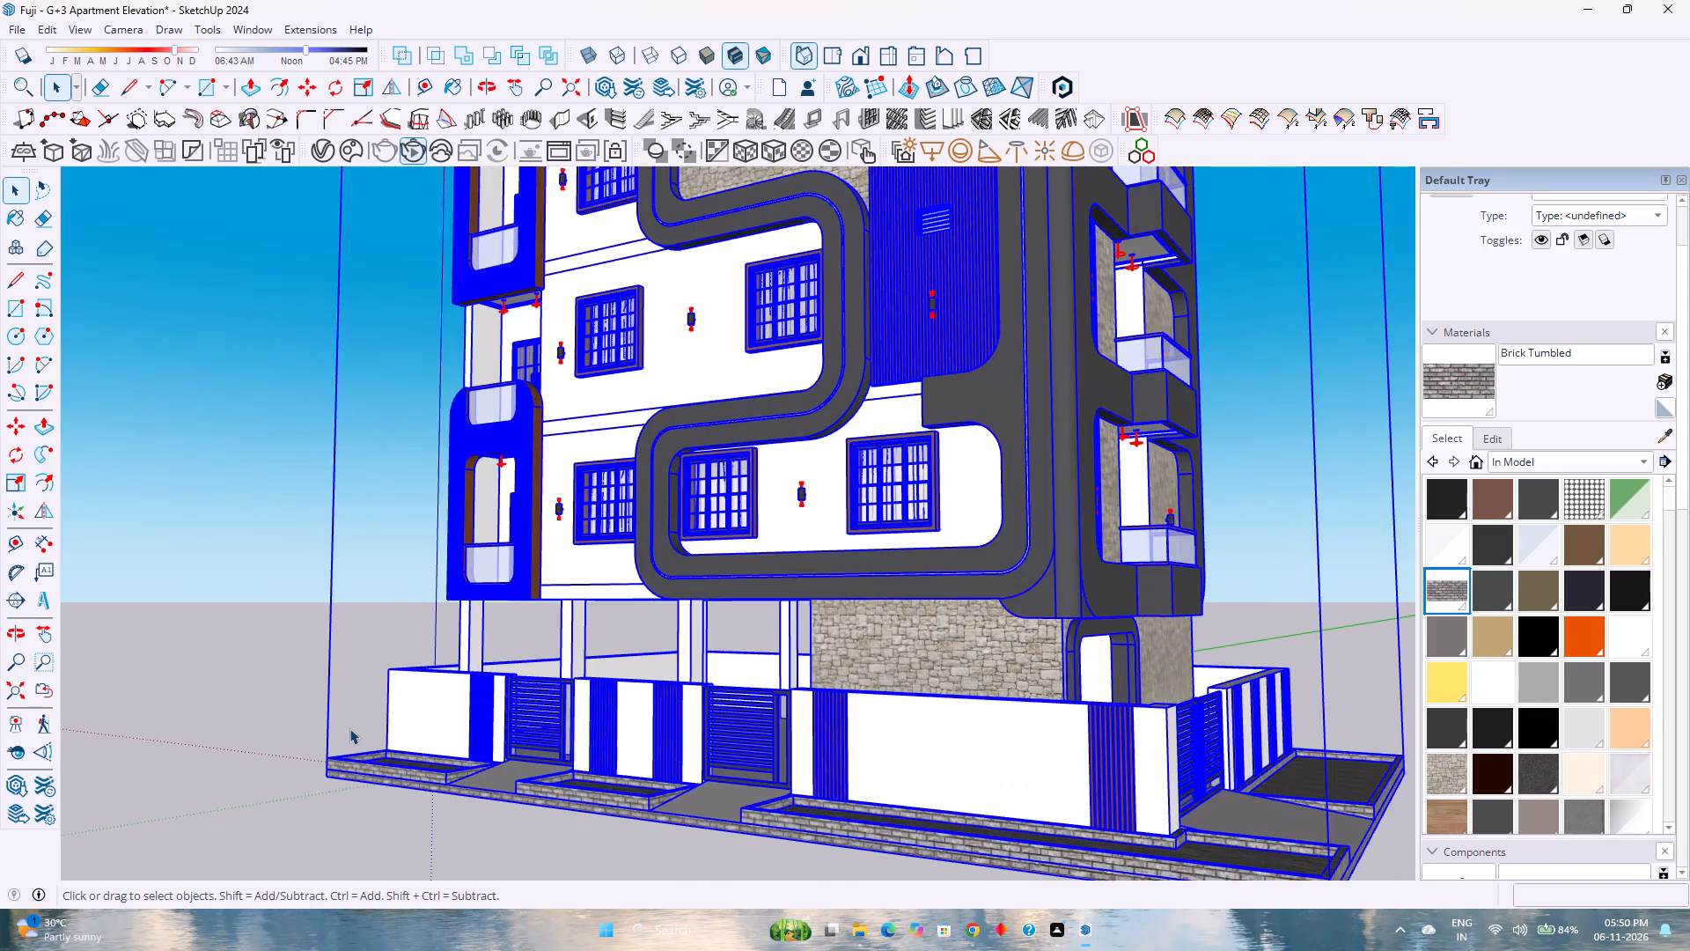
pyautogui.scroll(2, 349, 728)
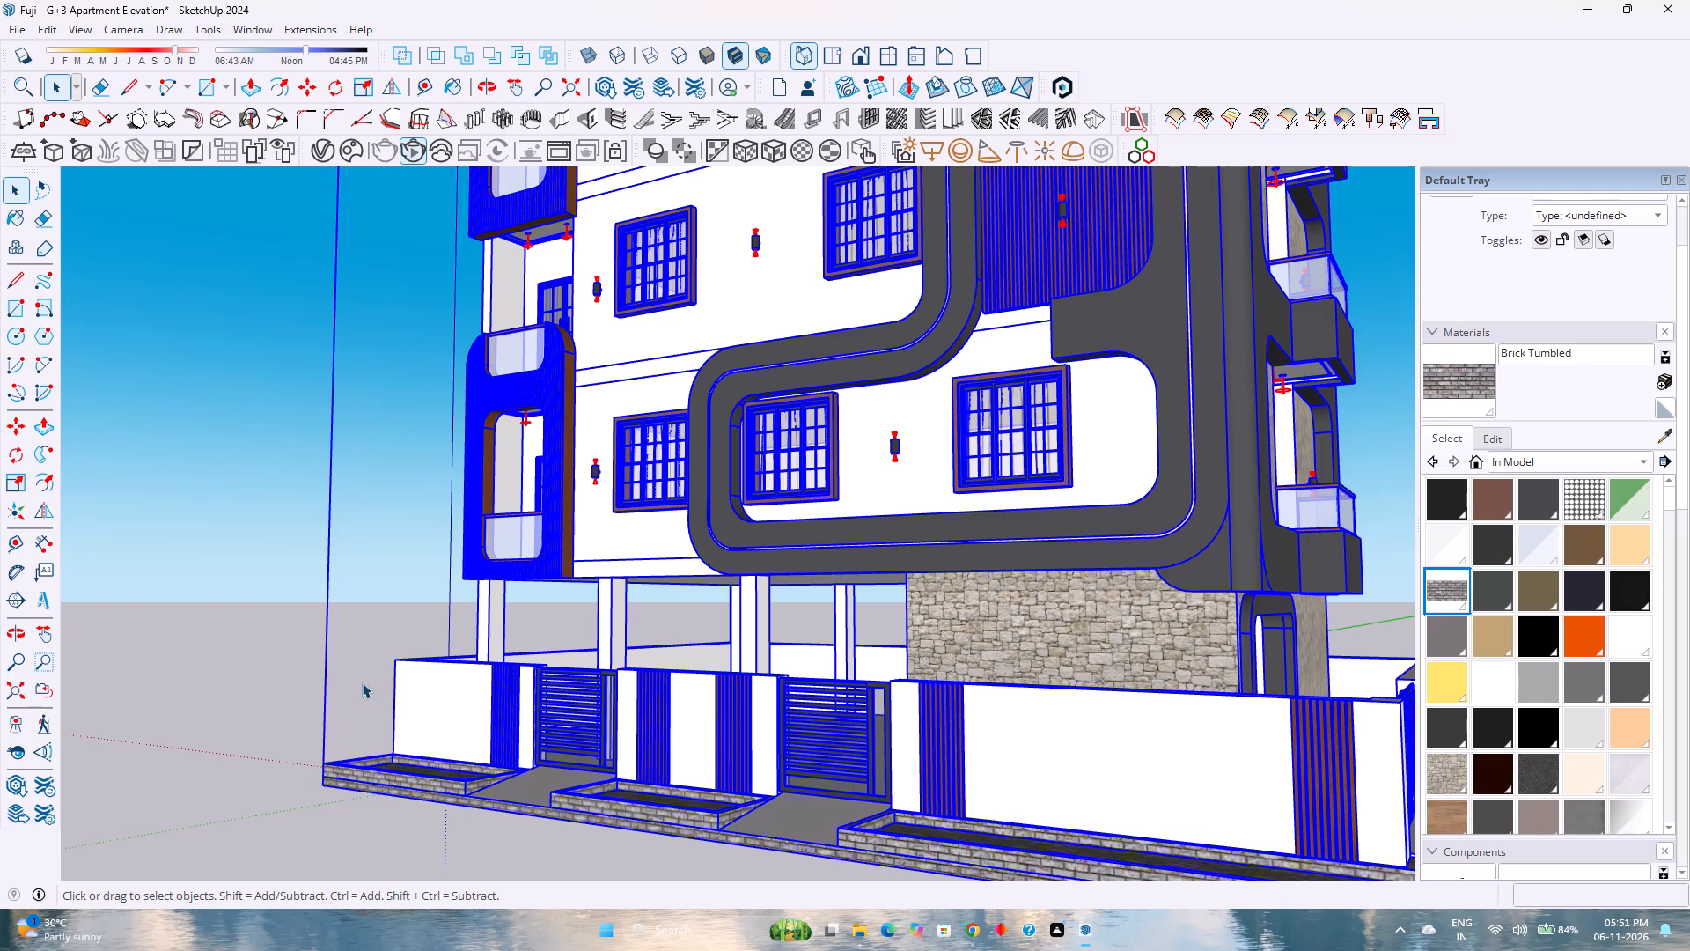
pyautogui.scroll(-4, 494, 620)
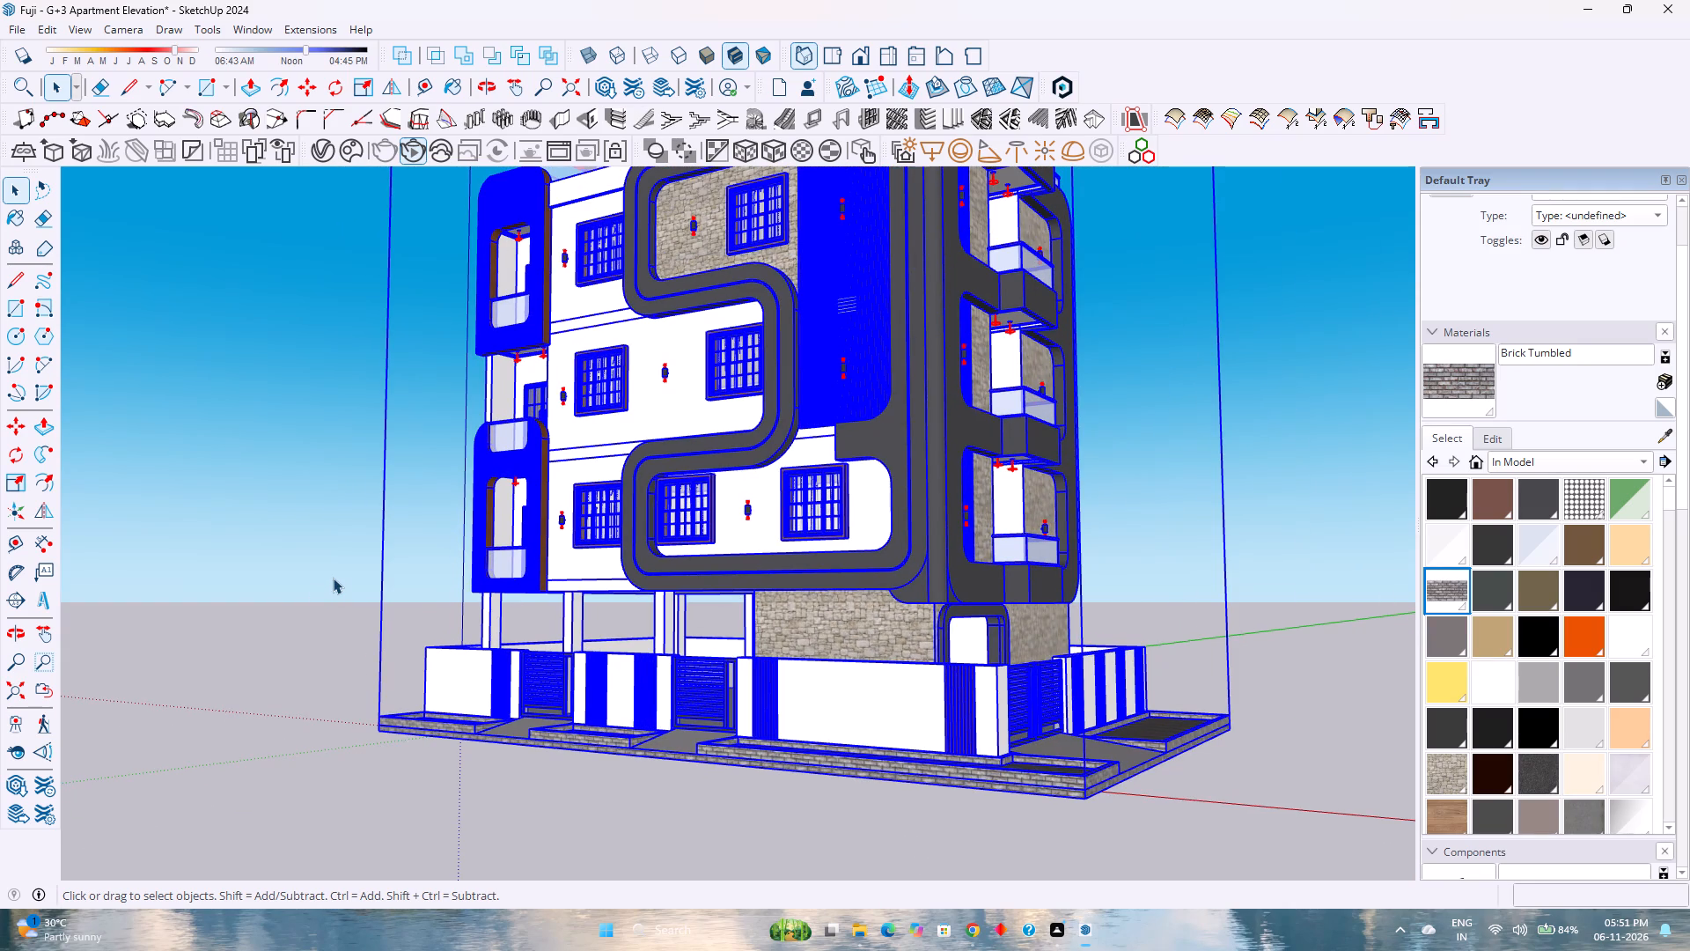
pyautogui.scroll(-8, 334, 579)
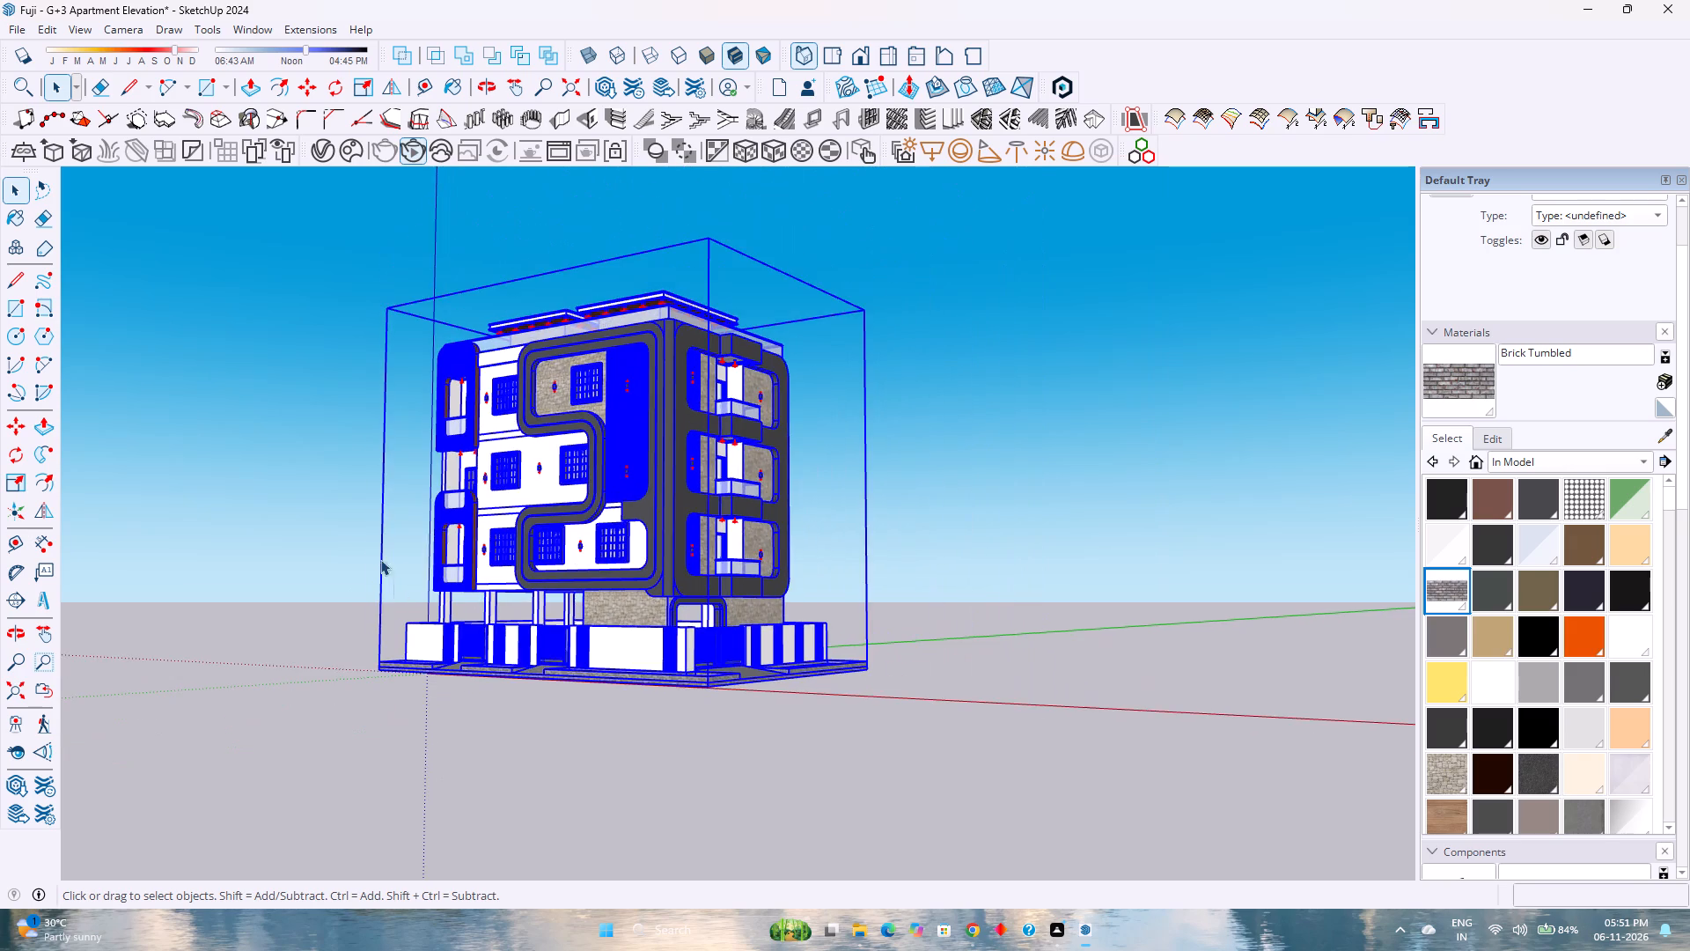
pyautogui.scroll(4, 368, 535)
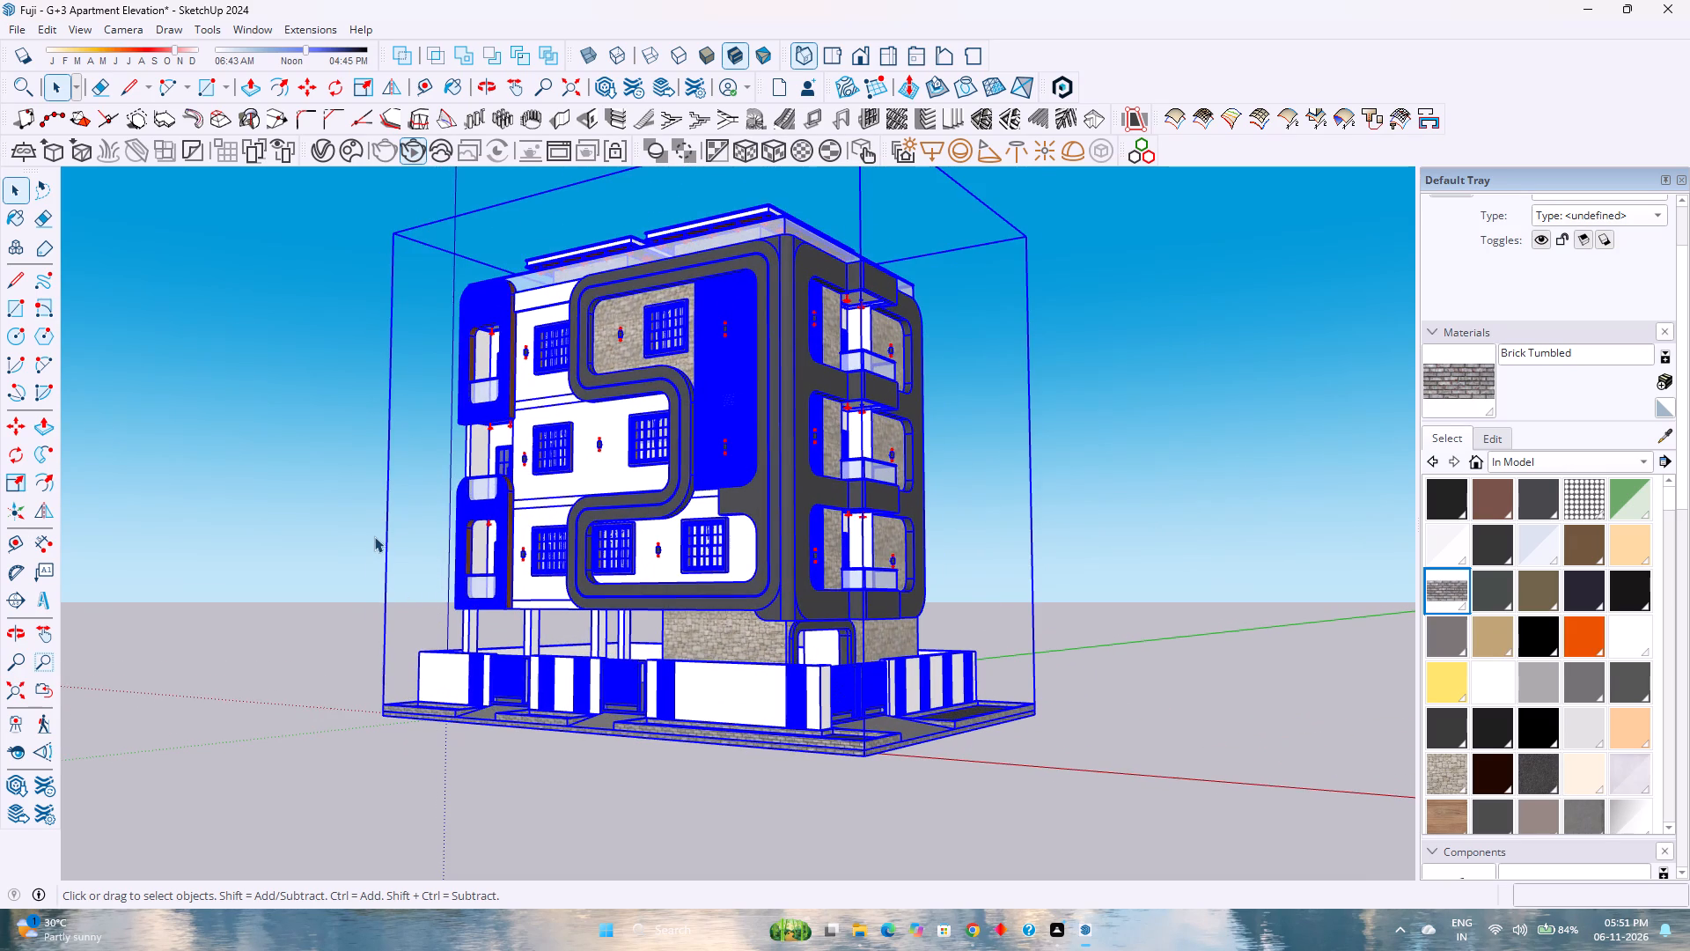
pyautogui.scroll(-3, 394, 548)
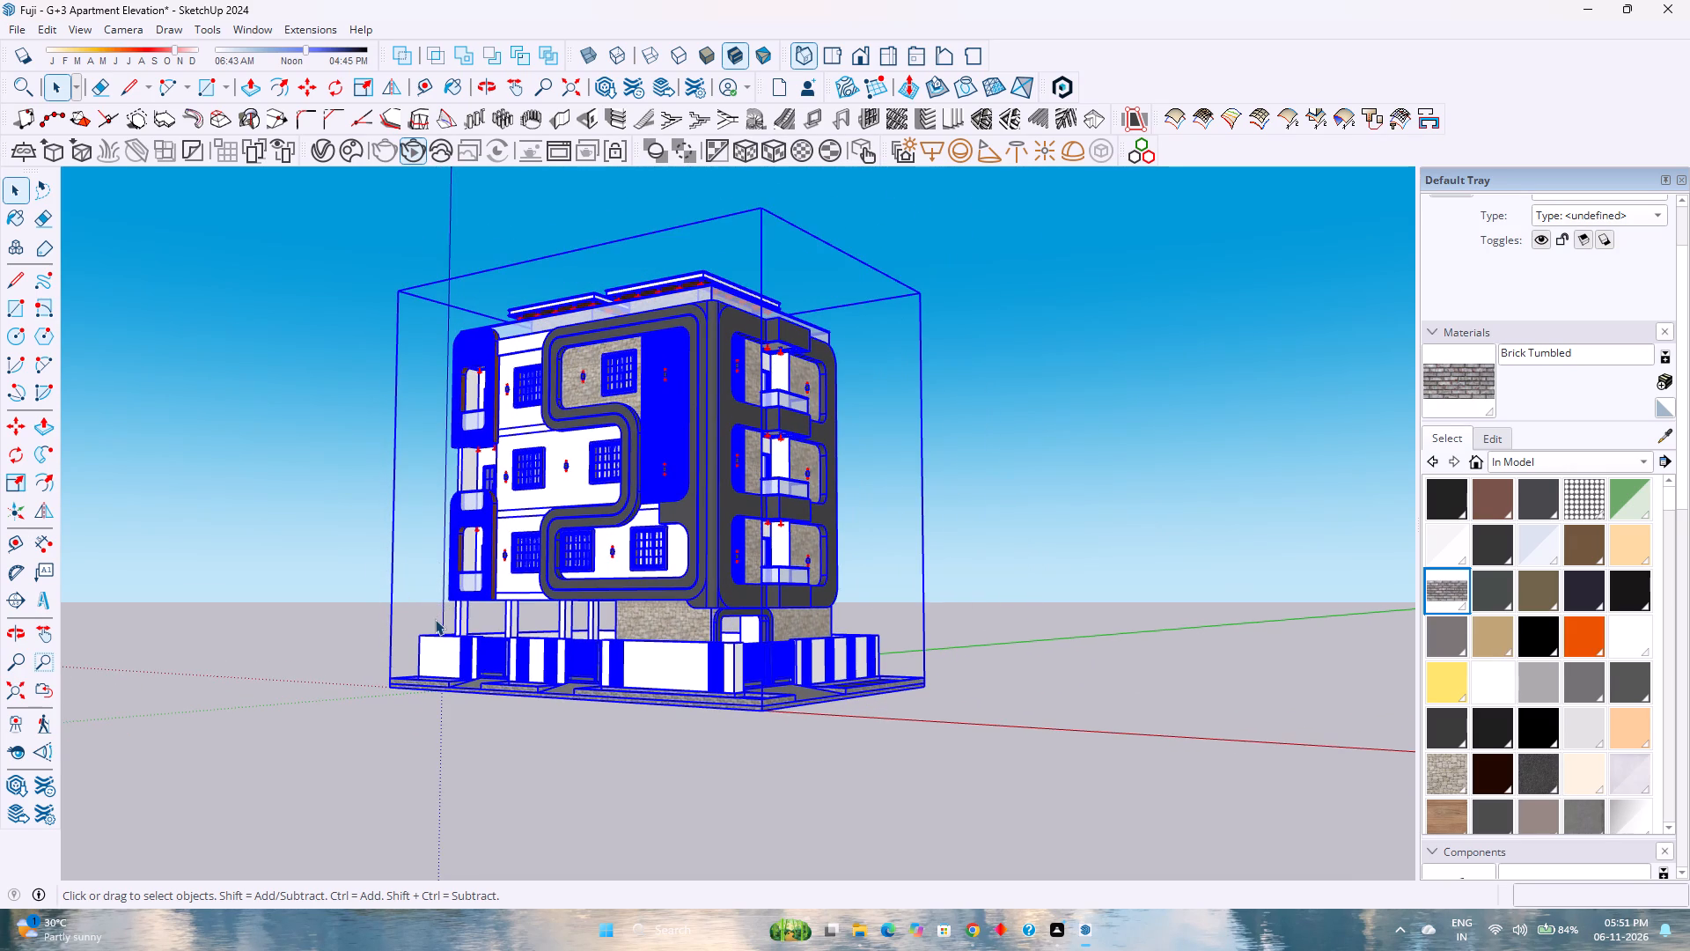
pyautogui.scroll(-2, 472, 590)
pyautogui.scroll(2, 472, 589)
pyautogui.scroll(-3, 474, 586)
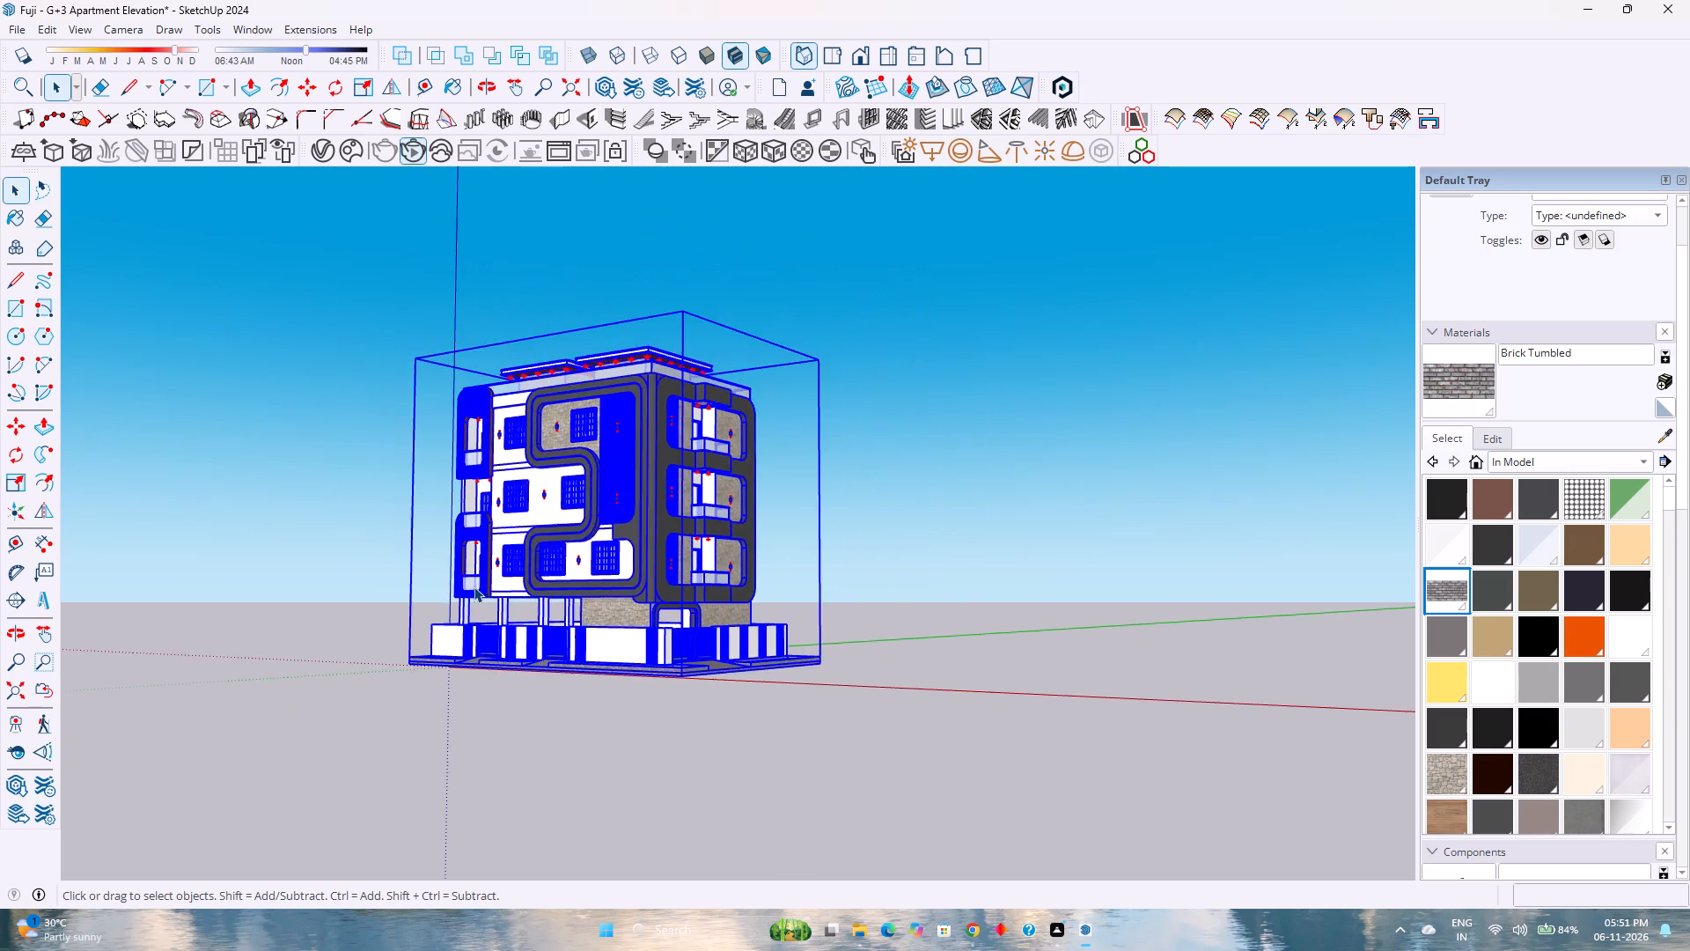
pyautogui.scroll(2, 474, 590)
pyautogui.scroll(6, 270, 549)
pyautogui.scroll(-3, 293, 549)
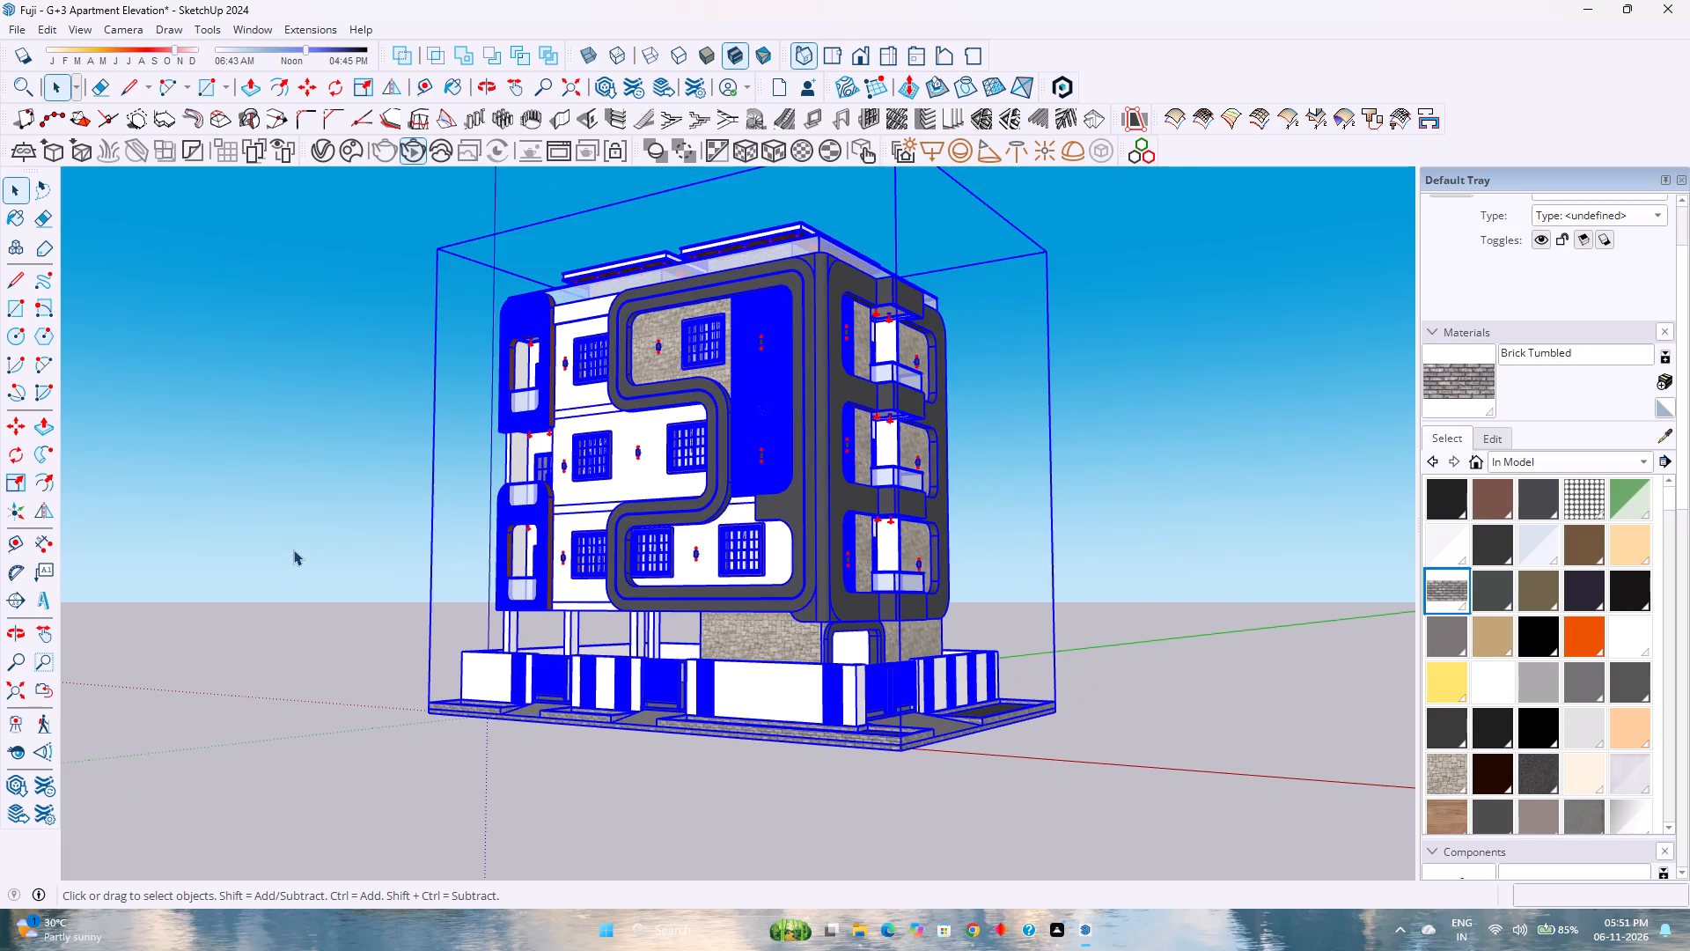
# Clear the building selection and examine the plain side wall together with the front facade from a low viewpoint.
pyautogui.click(283, 549)
pyautogui.scroll(-4, 424, 566)
pyautogui.scroll(5, 374, 557)
pyautogui.middleClick(382, 557)
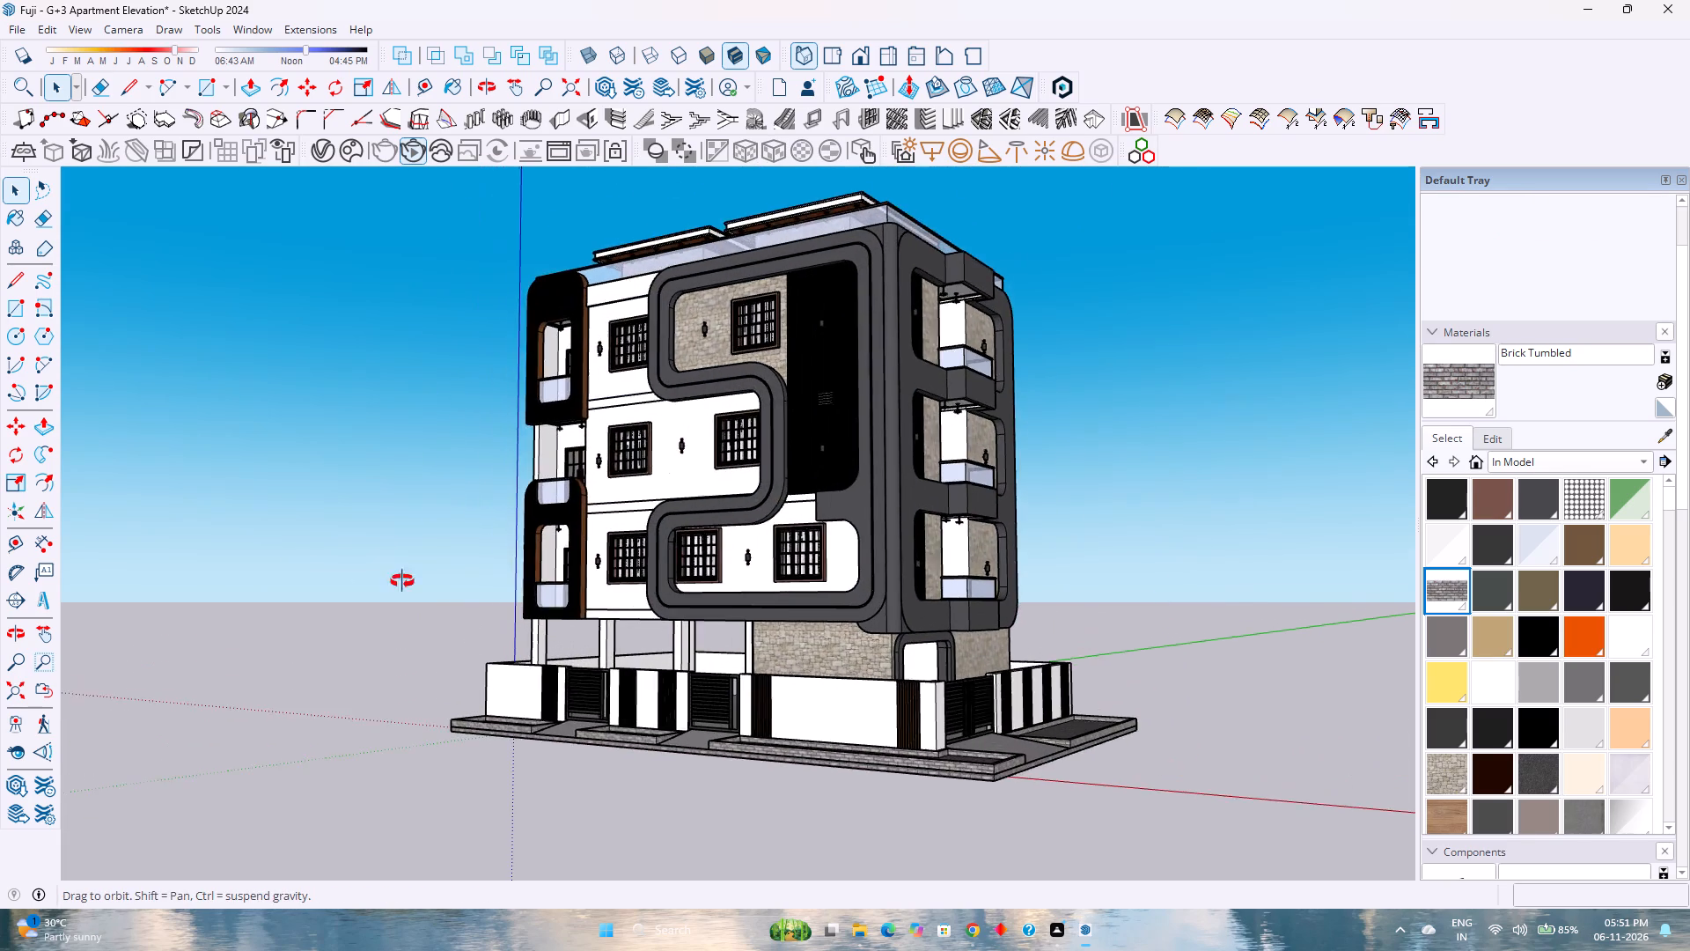
pyautogui.moveTo(402, 581); pyautogui.dragTo(408, 607, button='middle')
pyautogui.middleClick(408, 607)
pyautogui.scroll(-7, 408, 601)
pyautogui.moveTo(505, 597); pyautogui.dragTo(531, 665, button='middle')
pyautogui.moveTo(531, 665); pyautogui.dragTo(542, 696, button='middle')
pyautogui.moveTo(549, 713); pyautogui.dragTo(554, 722, button='middle')
pyautogui.moveTo(622, 824); pyautogui.dragTo(1145, 734, button='middle')
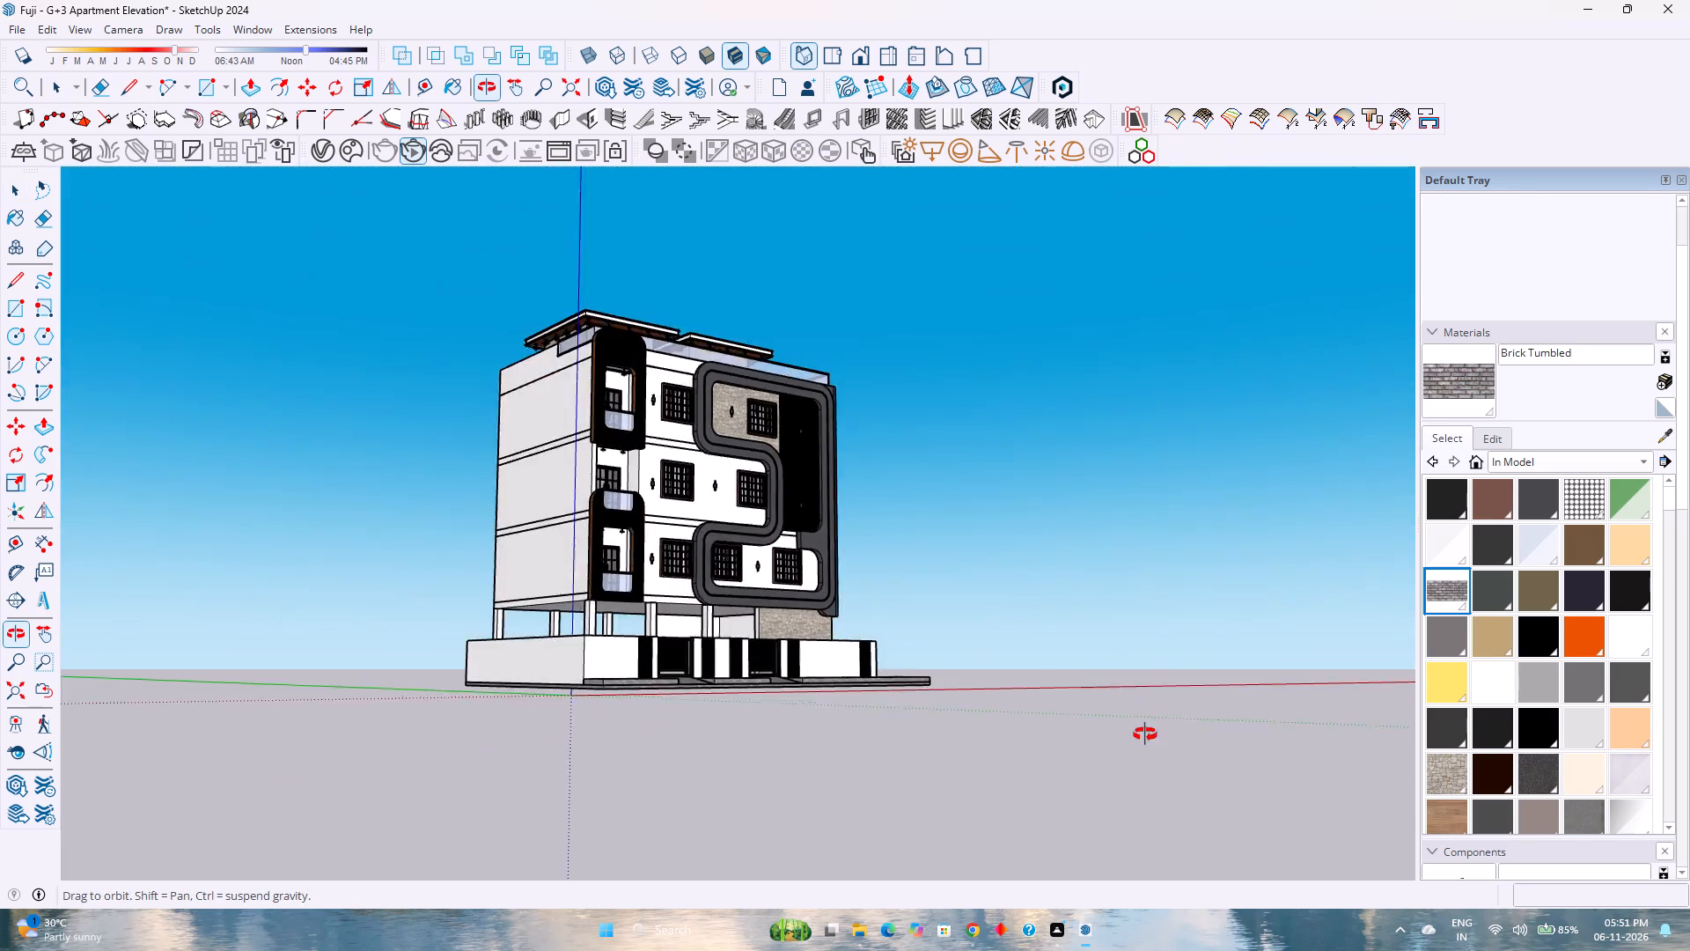
pyautogui.moveTo(1145, 734); pyautogui.dragTo(585, 742, button='middle')
pyautogui.middleClick(586, 743)
# Review the unselected building's facade materials, balconies and compound wall from the front corner.
pyautogui.scroll(4, 535, 549)
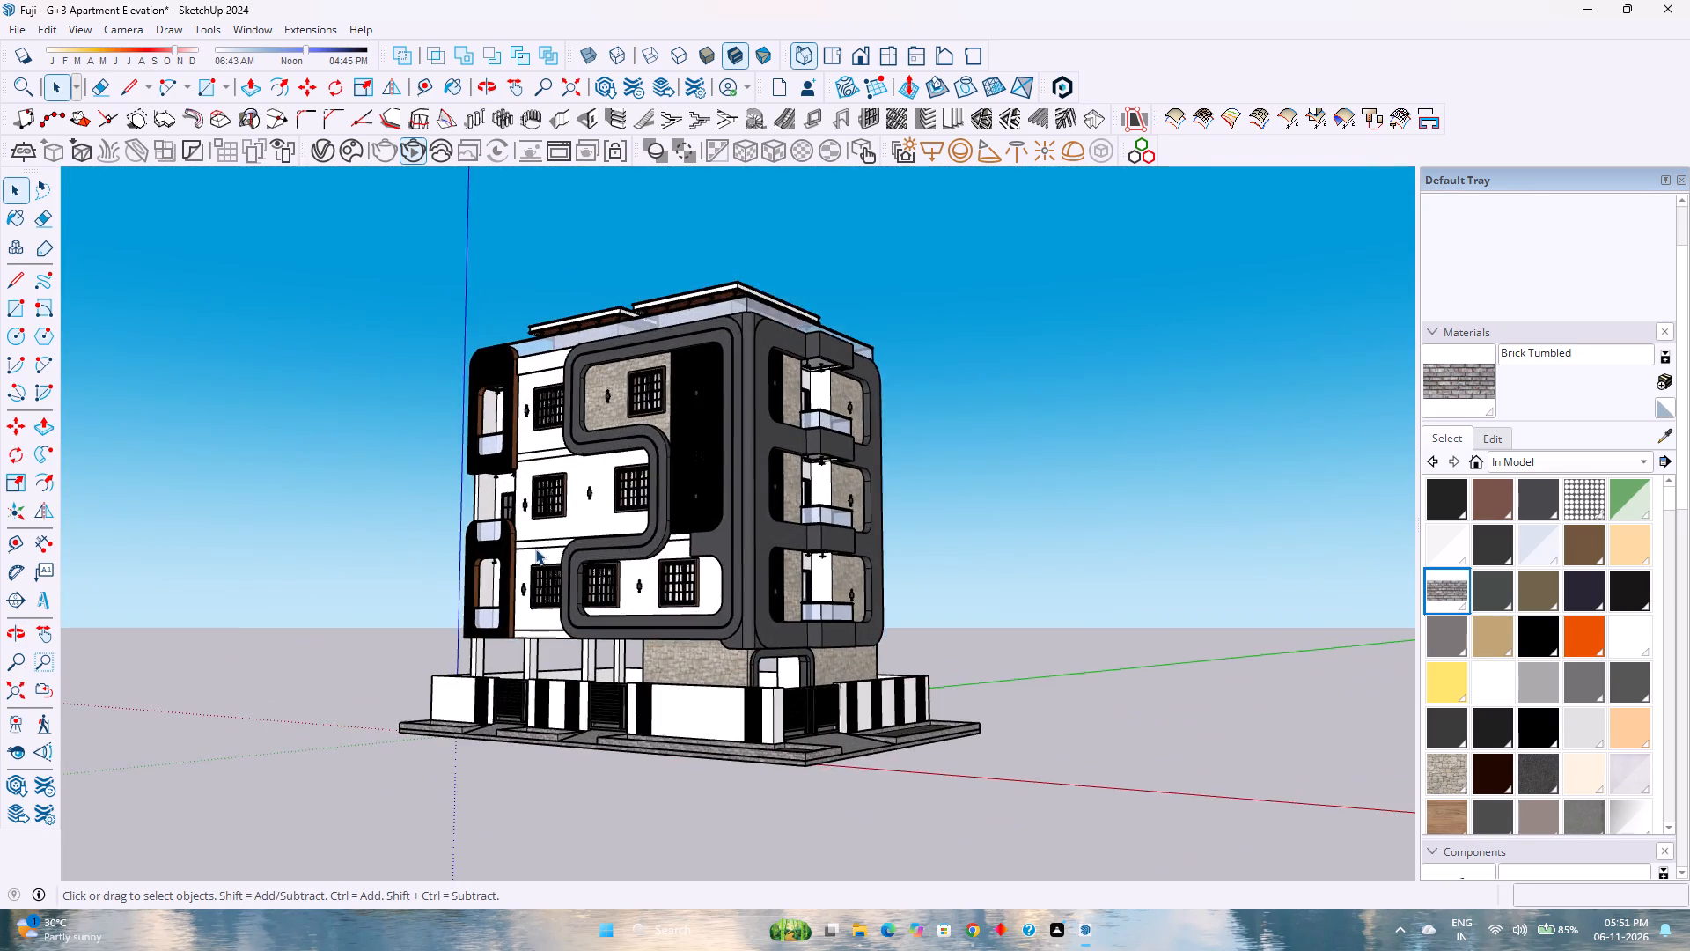
pyautogui.scroll(2, 535, 549)
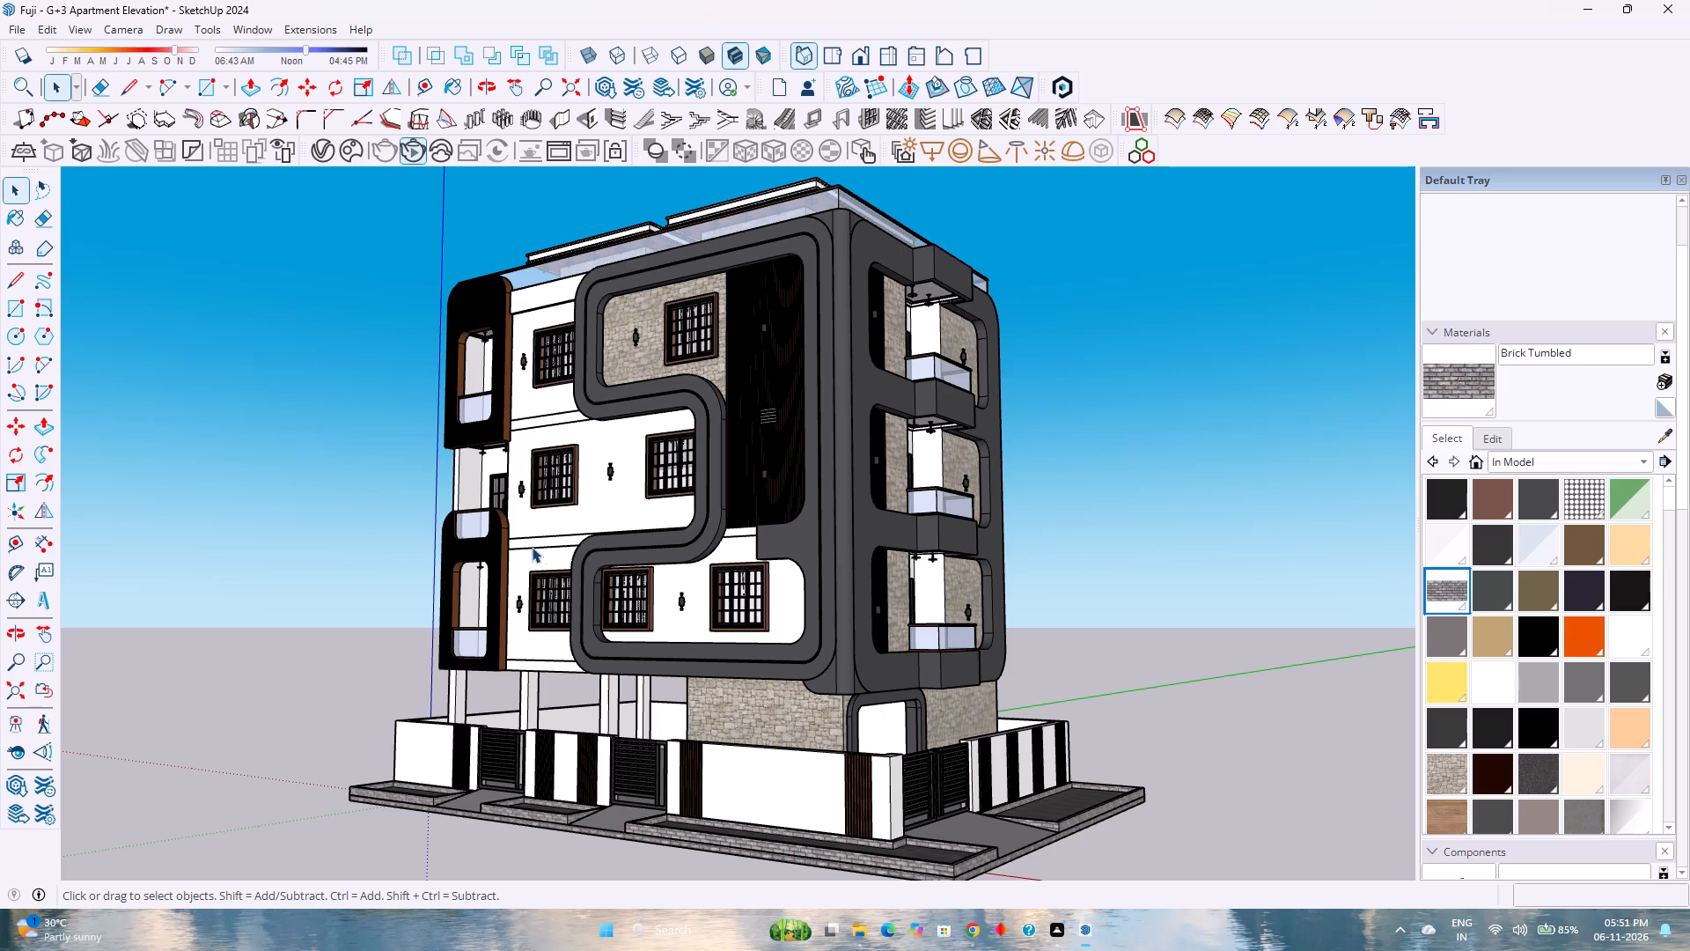
pyautogui.scroll(-1, 716, 517)
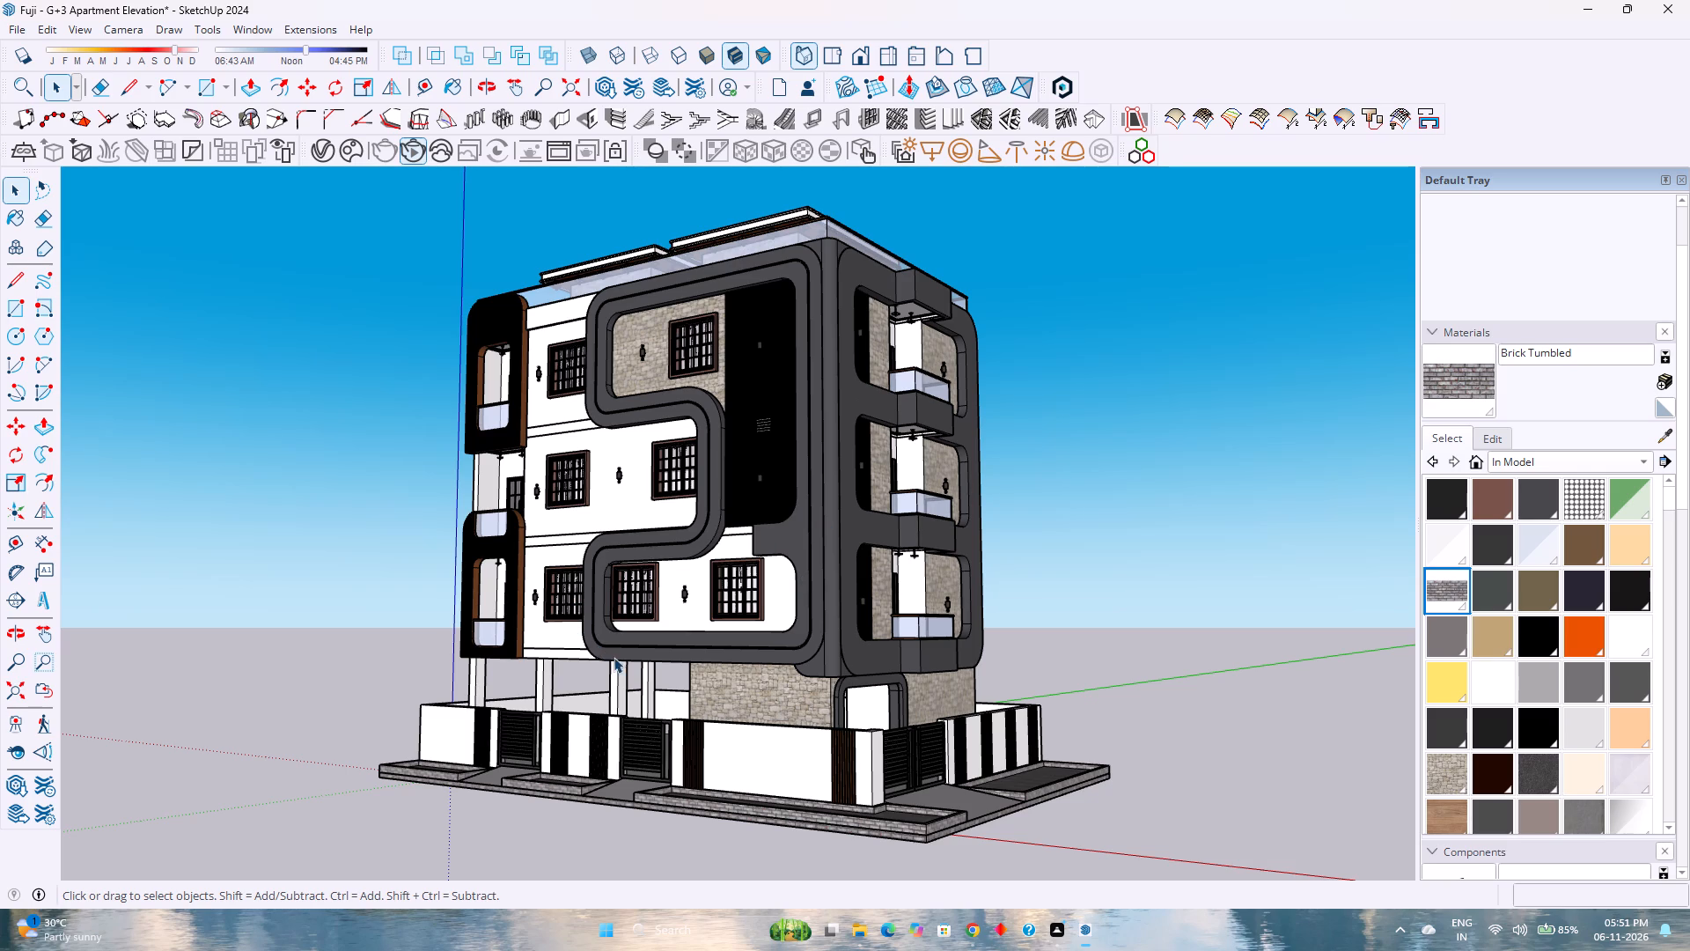
pyautogui.scroll(-3, 682, 609)
pyautogui.scroll(2, 682, 609)
pyautogui.scroll(-3, 681, 609)
pyautogui.scroll(2, 680, 616)
pyautogui.scroll(-1, 687, 608)
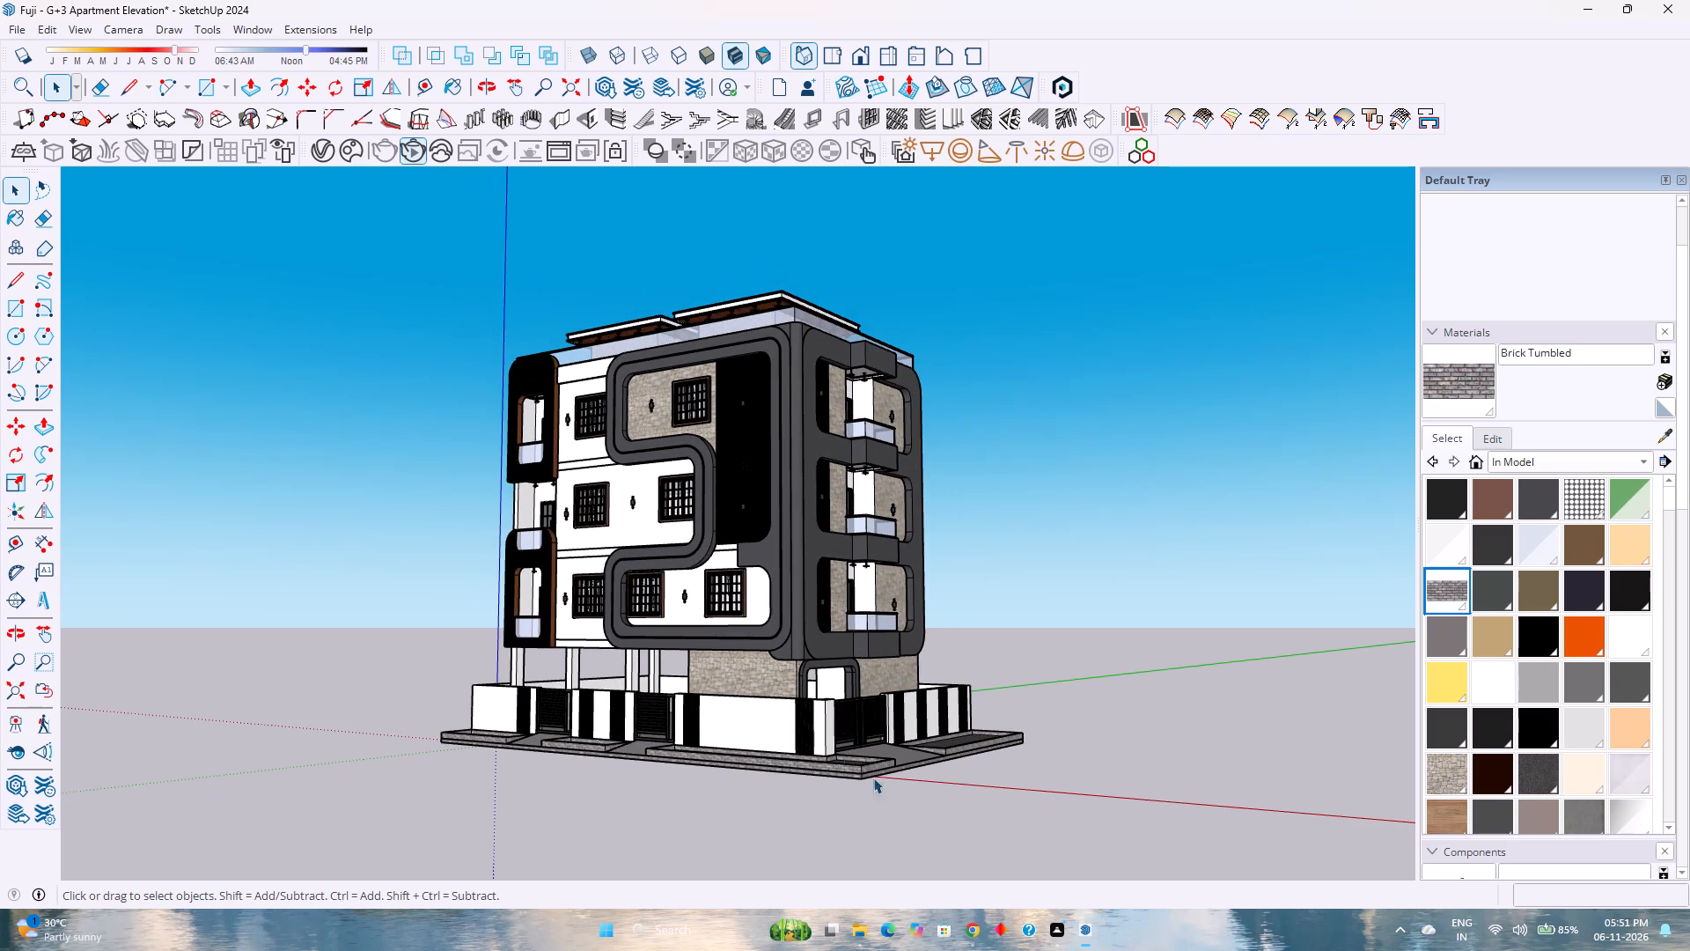
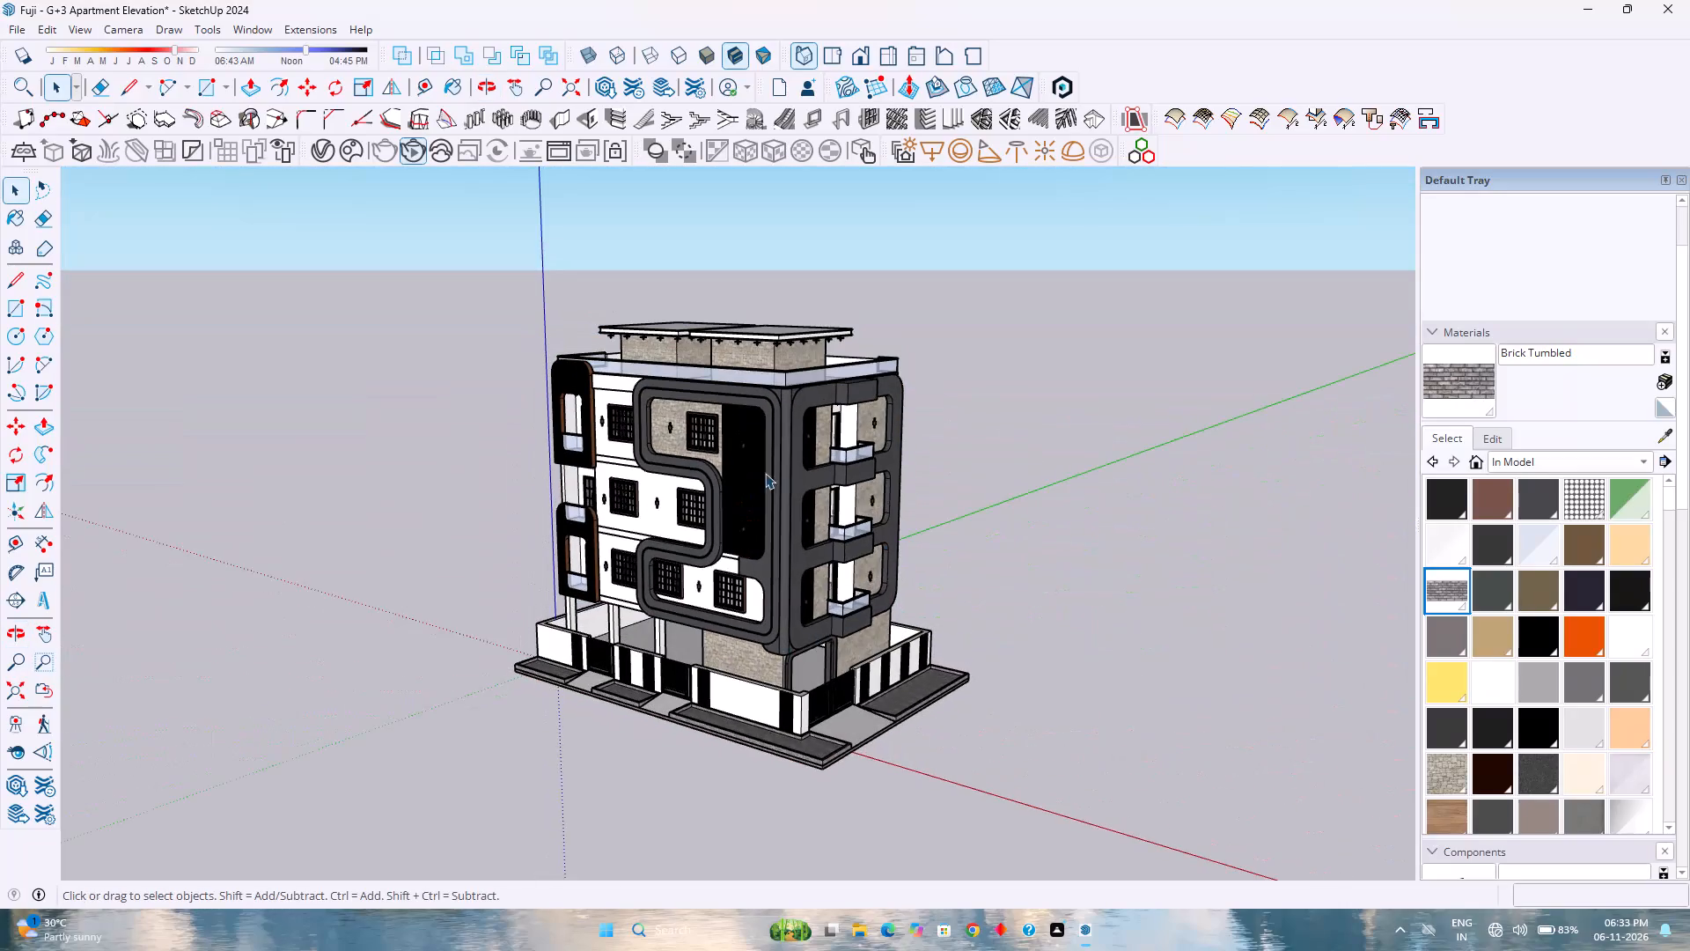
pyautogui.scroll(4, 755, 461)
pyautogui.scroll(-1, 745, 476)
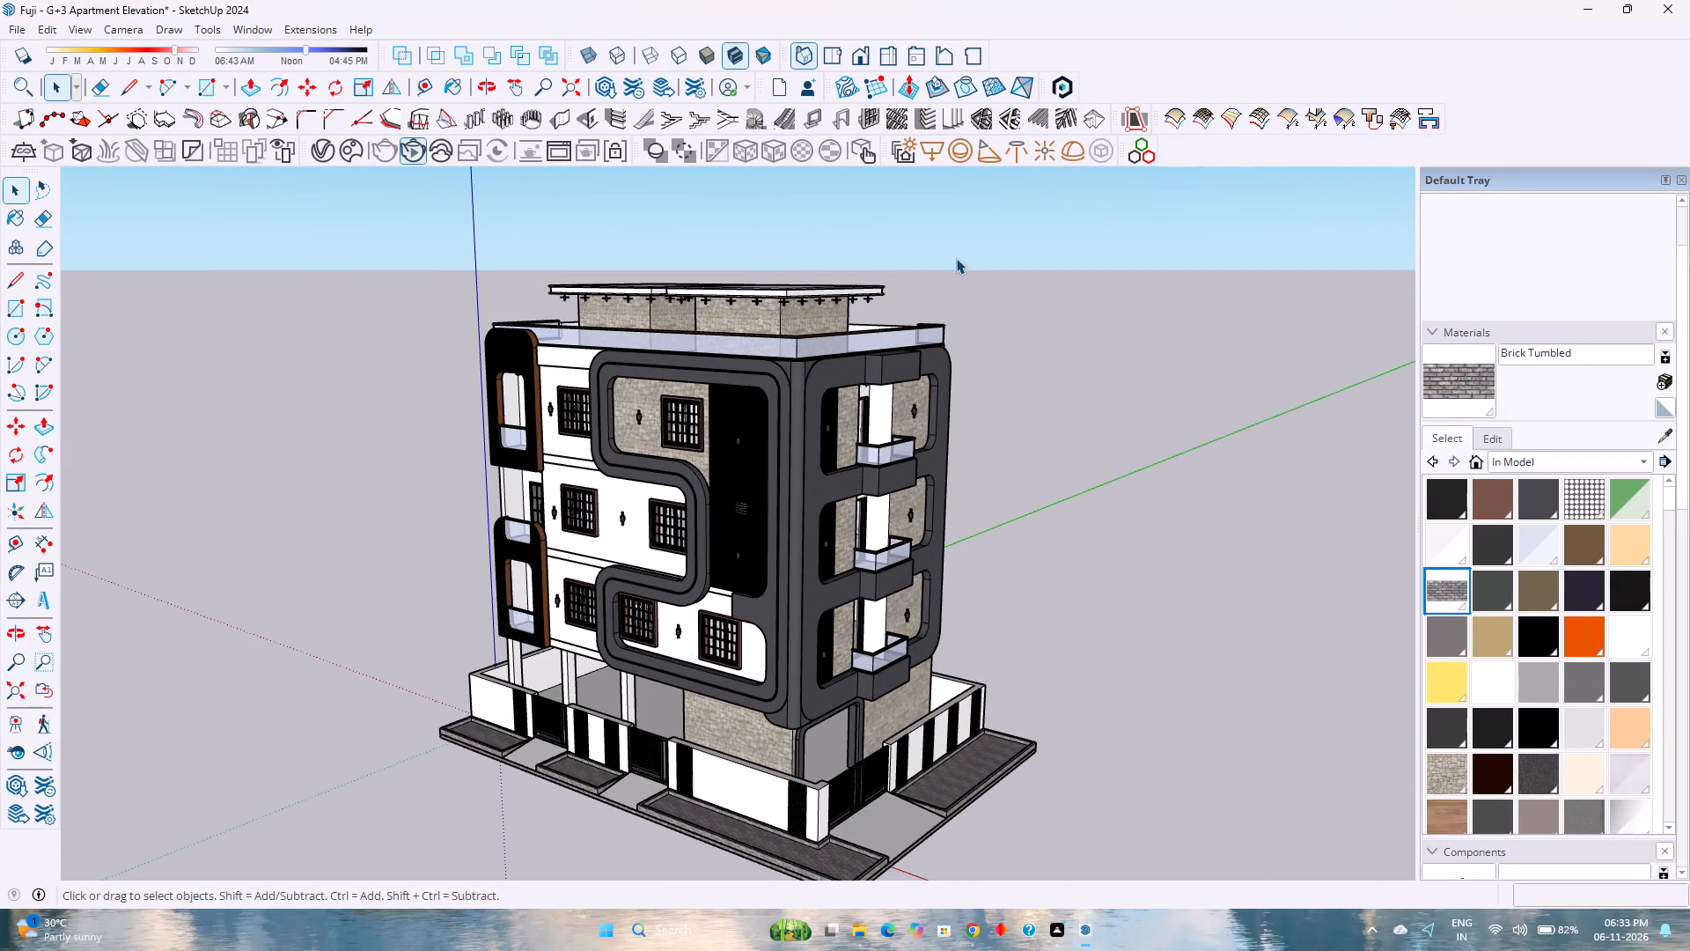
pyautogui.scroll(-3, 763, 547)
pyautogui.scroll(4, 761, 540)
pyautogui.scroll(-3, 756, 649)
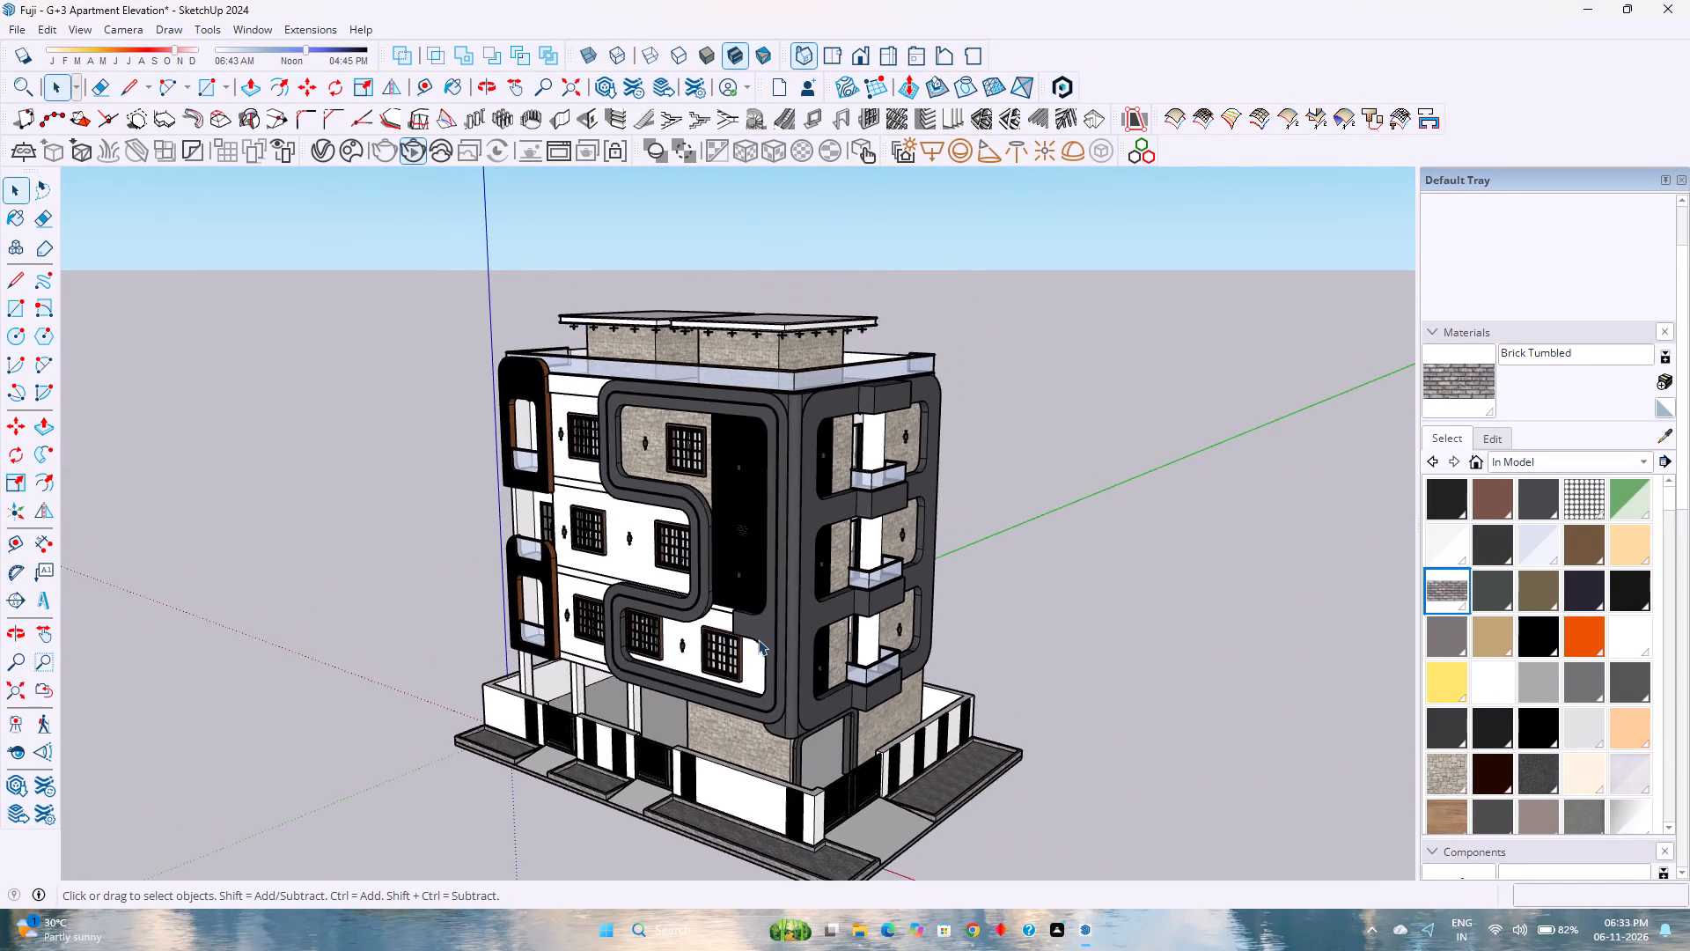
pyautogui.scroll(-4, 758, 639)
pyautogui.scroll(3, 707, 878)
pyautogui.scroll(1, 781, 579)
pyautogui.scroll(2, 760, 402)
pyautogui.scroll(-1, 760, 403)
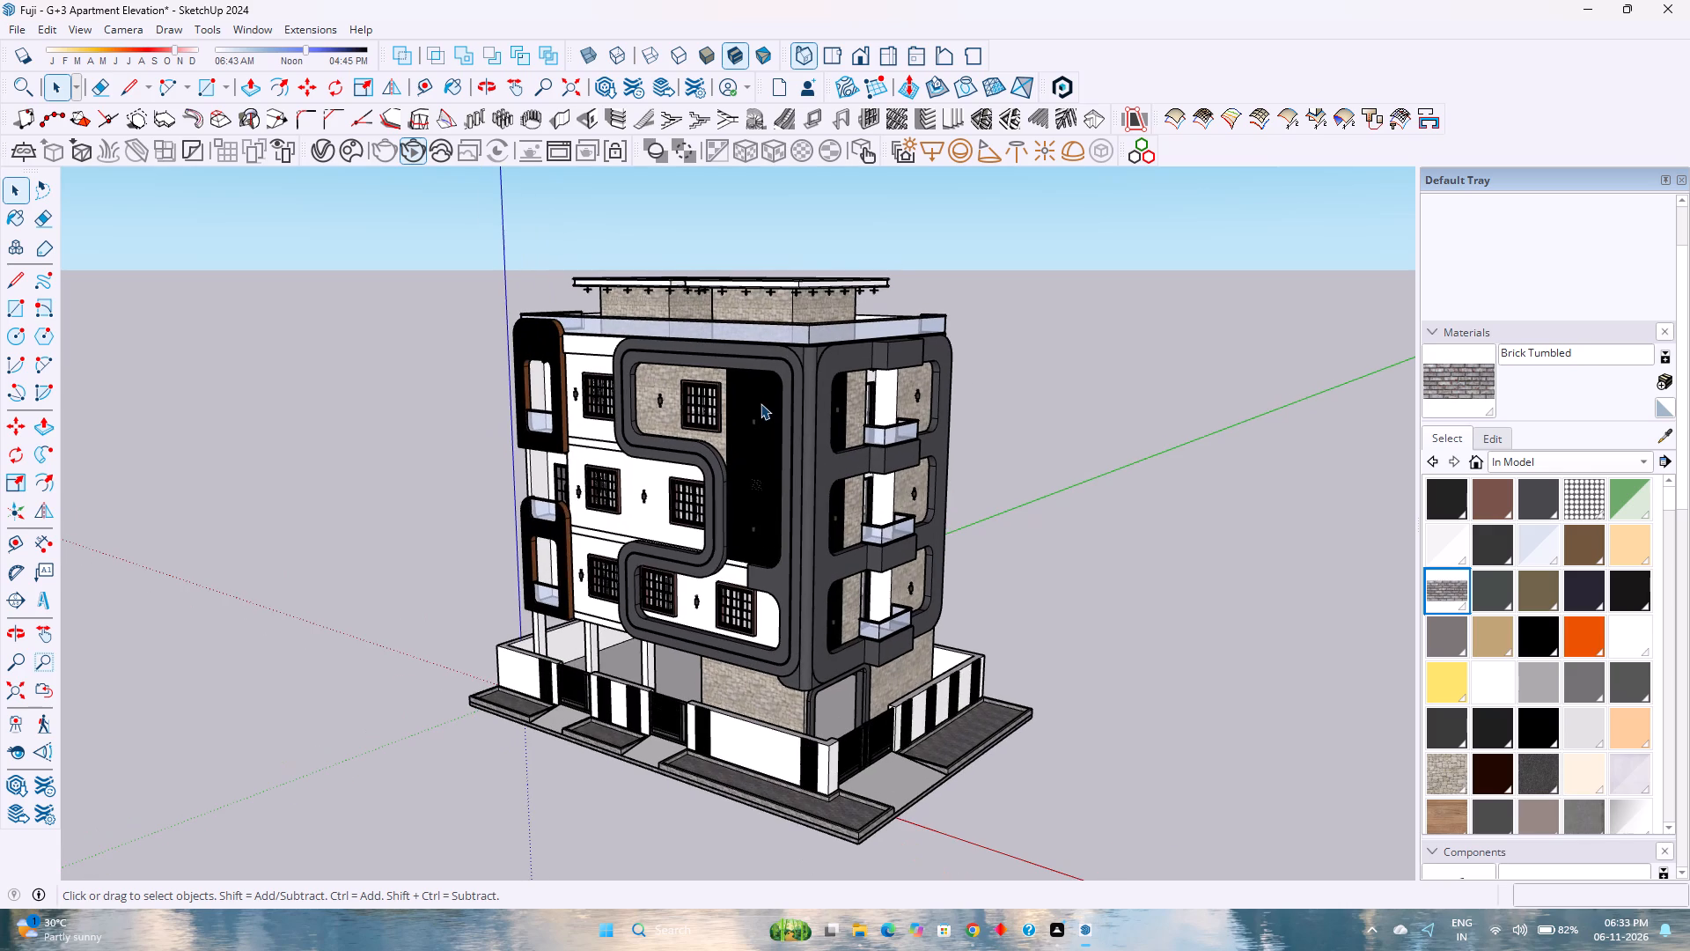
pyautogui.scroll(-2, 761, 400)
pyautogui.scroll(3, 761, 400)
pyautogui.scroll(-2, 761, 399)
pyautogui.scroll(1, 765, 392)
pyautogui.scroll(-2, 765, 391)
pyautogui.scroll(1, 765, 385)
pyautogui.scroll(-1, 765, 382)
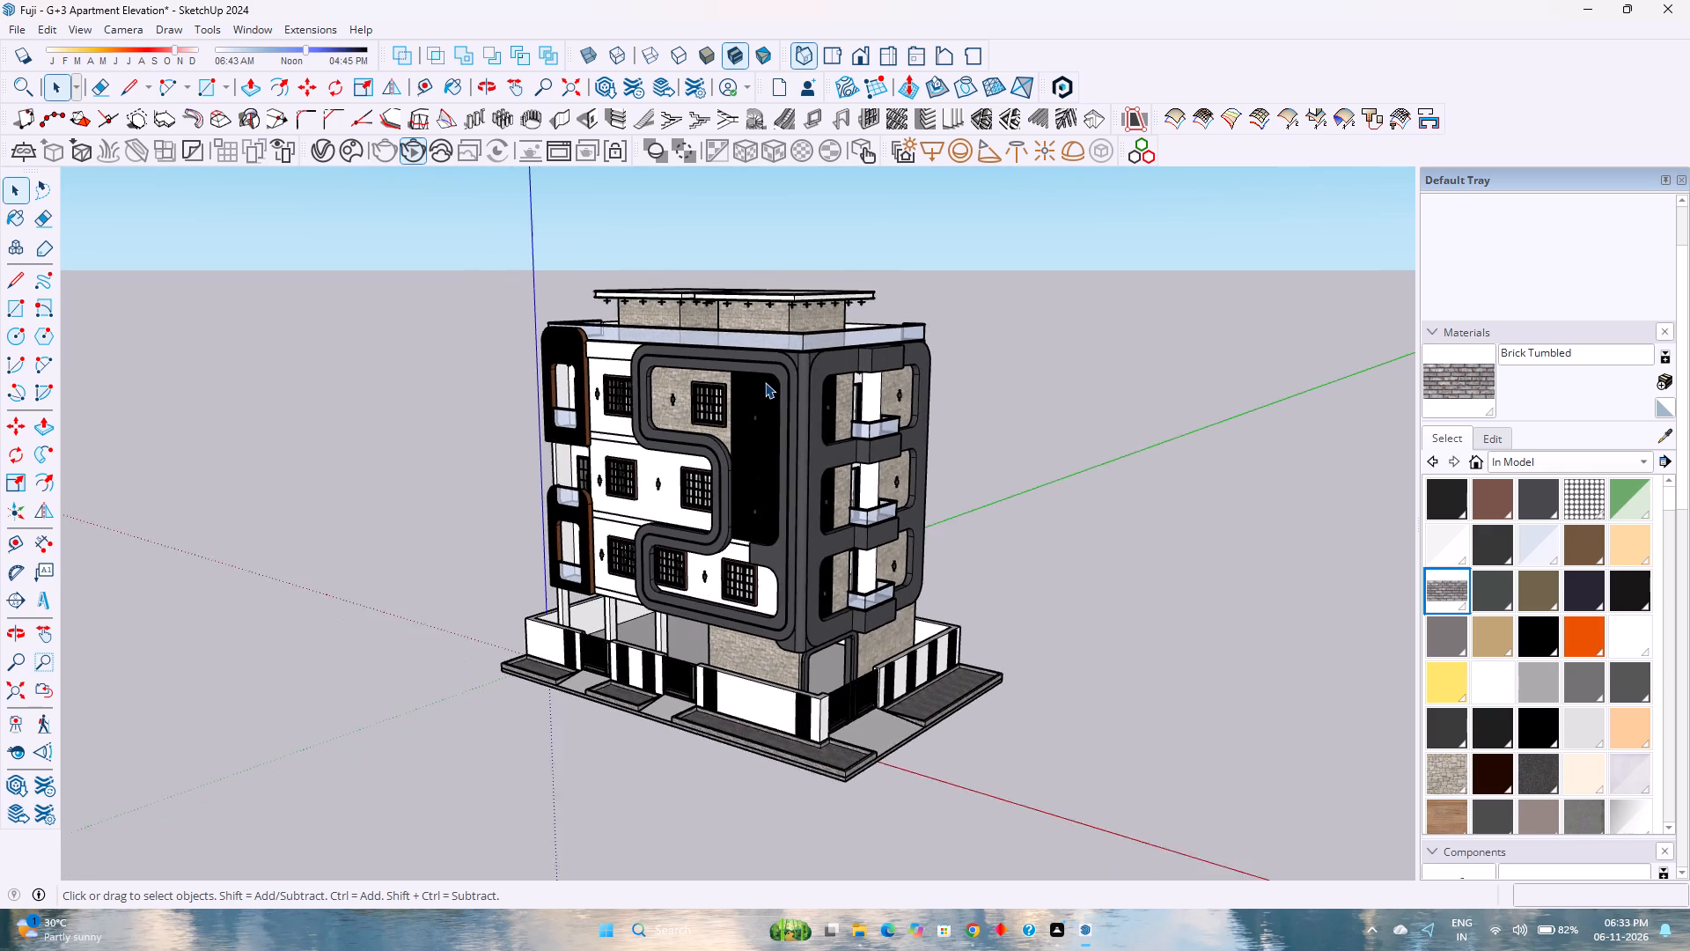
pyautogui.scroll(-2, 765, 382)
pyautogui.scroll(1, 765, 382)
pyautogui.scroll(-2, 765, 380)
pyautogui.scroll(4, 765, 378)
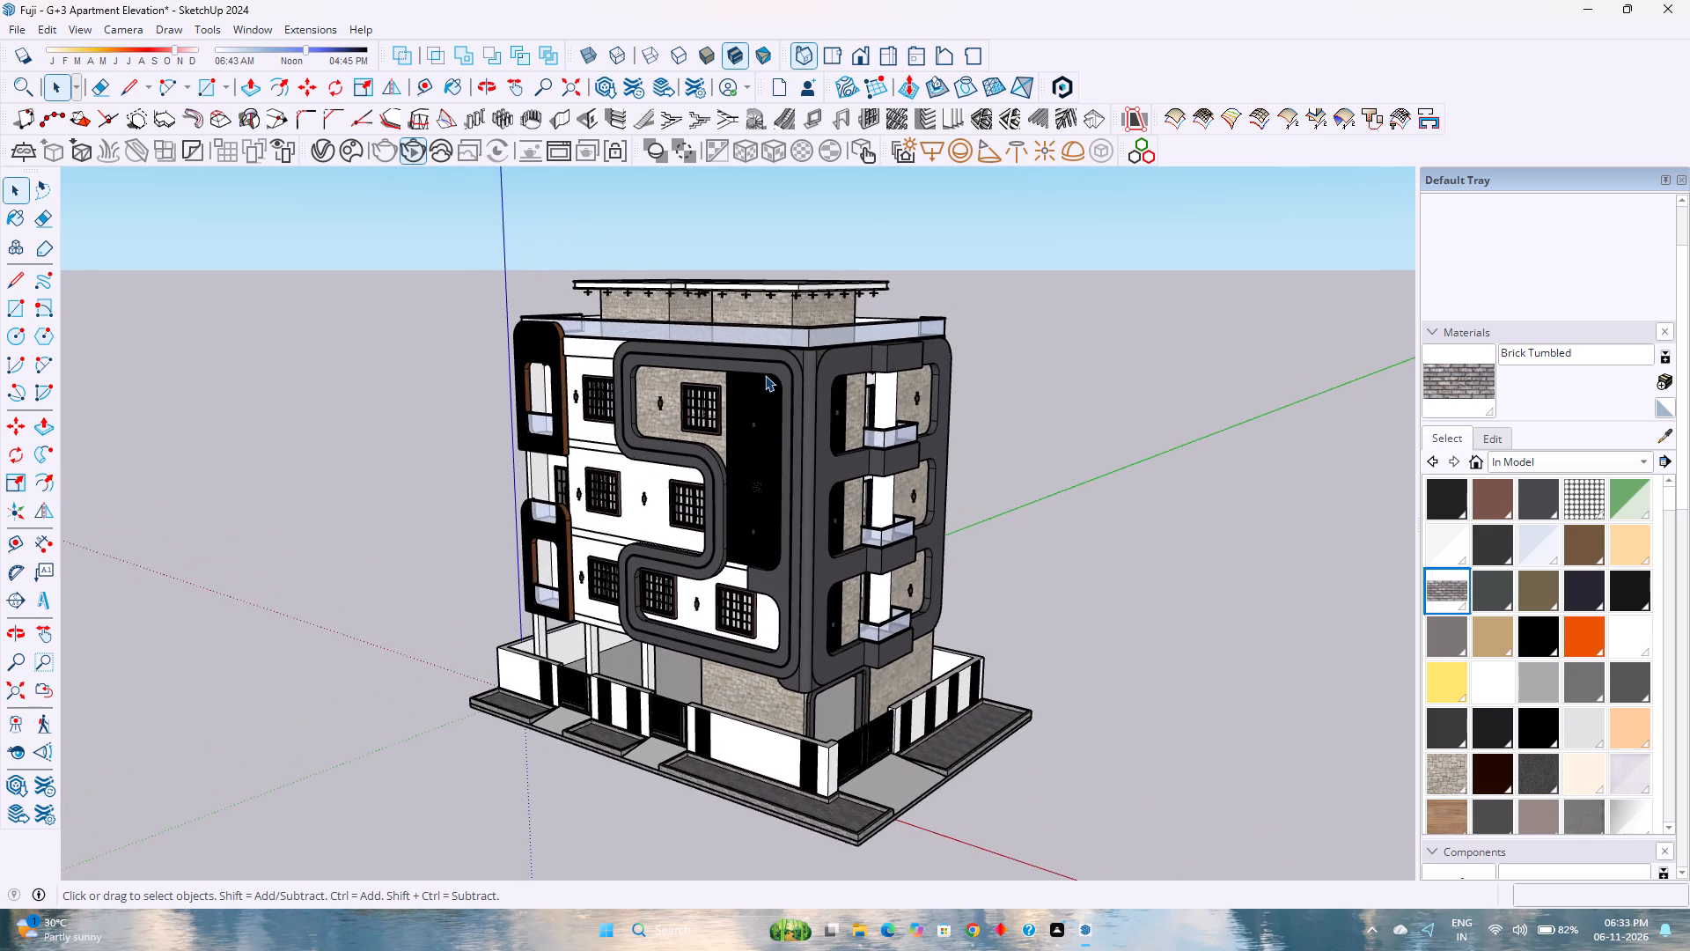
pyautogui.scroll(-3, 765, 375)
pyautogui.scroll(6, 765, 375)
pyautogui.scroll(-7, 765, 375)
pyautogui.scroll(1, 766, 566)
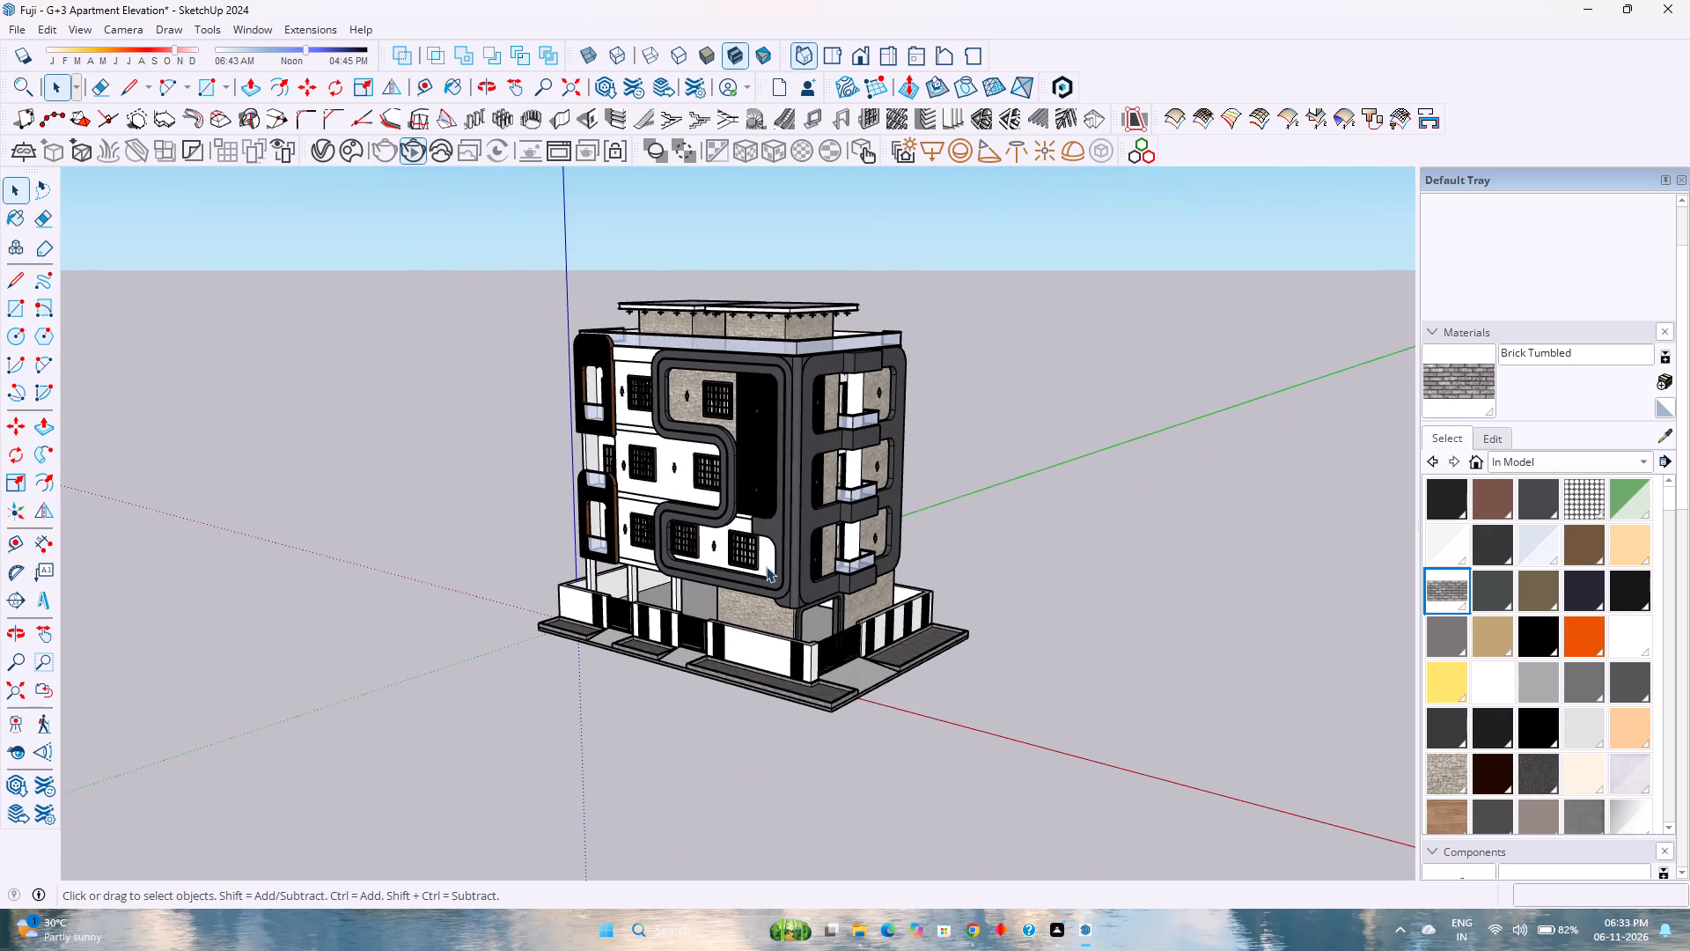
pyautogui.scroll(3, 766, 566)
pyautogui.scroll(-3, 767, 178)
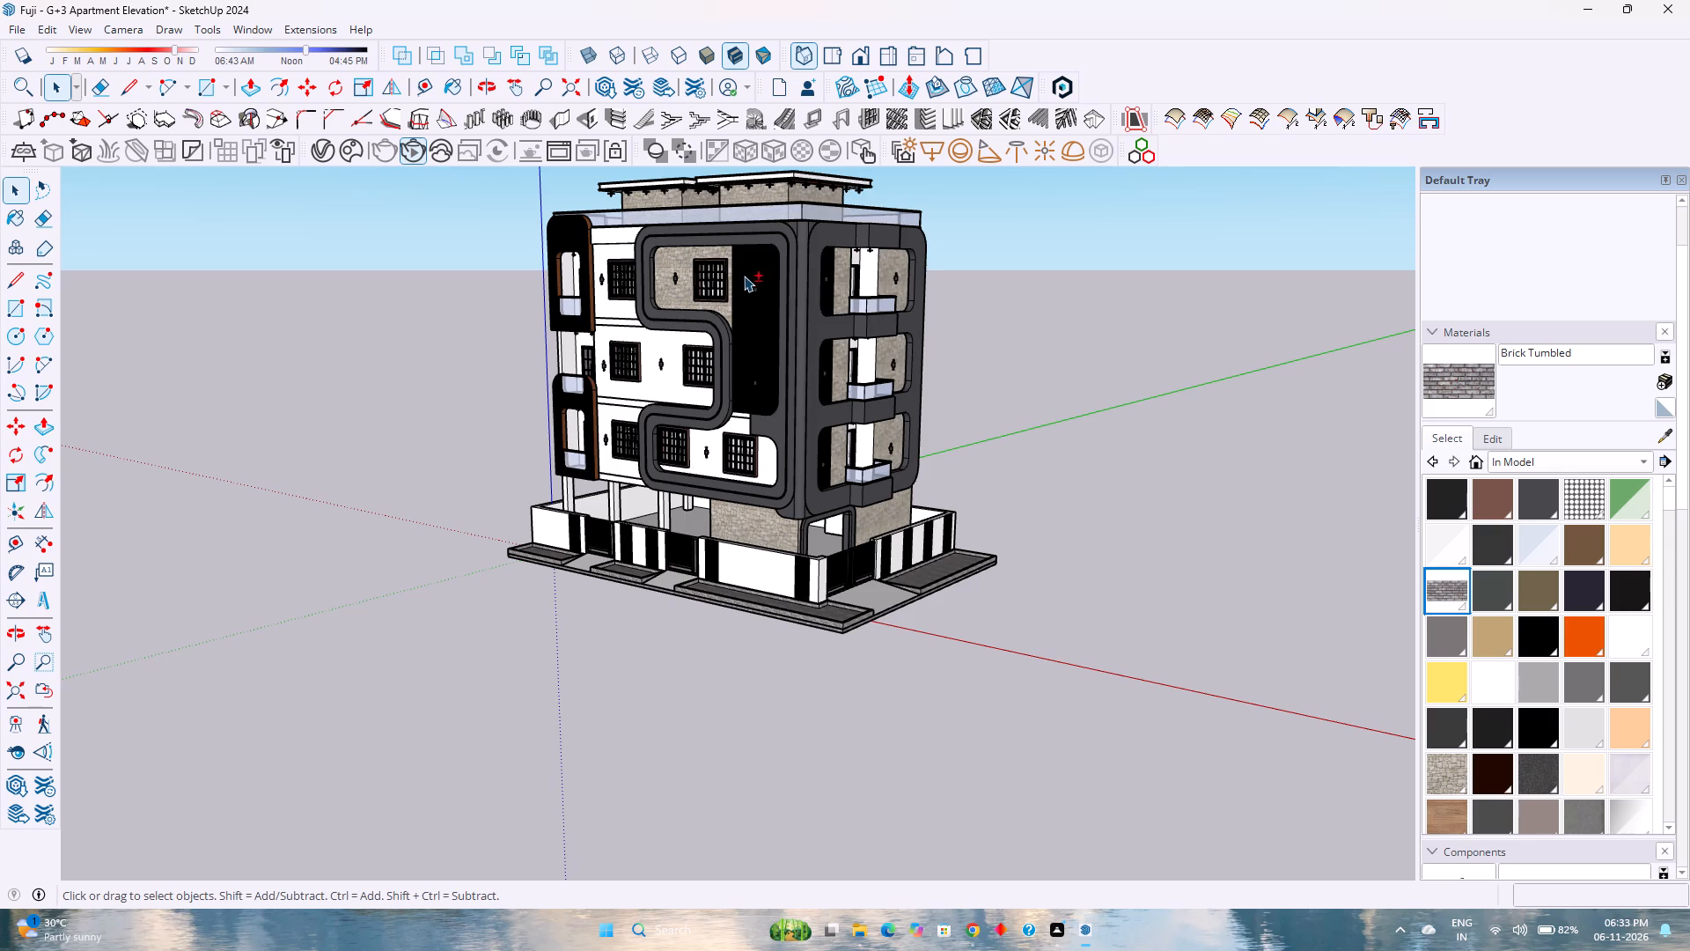
# Inspect the terrace, rooftop slabs and stacked side balconies from a raised corner viewpoint, ending on the front facade.
pyautogui.press('Insert')
pyautogui.moveTo(750, 265); pyautogui.dragTo(775, 438, button='middle')
pyautogui.keyDown('shift'); pyautogui.moveTo(804, 418); pyautogui.dragTo(590, 495, button='middle'); pyautogui.keyUp('shift')
pyautogui.keyDown('shift'); pyautogui.moveTo(569, 542); pyautogui.dragTo(563, 559, button='middle'); pyautogui.keyUp('shift')
pyautogui.keyDown('shift'); pyautogui.middleClick(563, 559); pyautogui.keyUp('shift')
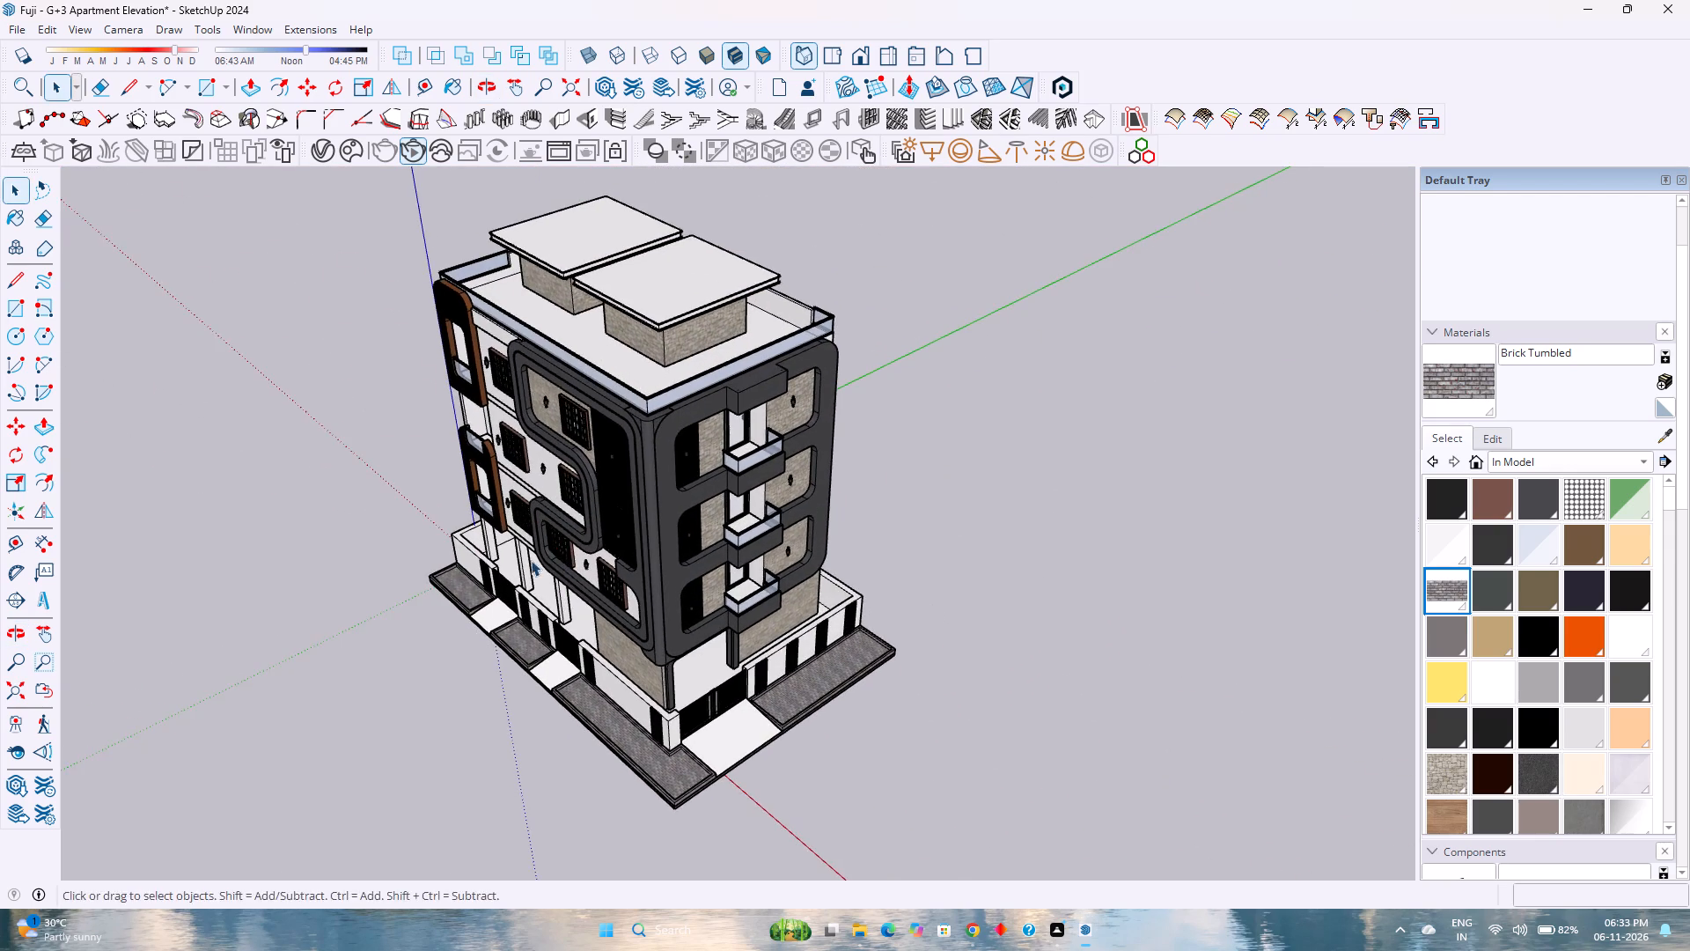
pyautogui.moveTo(531, 559); pyautogui.dragTo(749, 424, button='middle')
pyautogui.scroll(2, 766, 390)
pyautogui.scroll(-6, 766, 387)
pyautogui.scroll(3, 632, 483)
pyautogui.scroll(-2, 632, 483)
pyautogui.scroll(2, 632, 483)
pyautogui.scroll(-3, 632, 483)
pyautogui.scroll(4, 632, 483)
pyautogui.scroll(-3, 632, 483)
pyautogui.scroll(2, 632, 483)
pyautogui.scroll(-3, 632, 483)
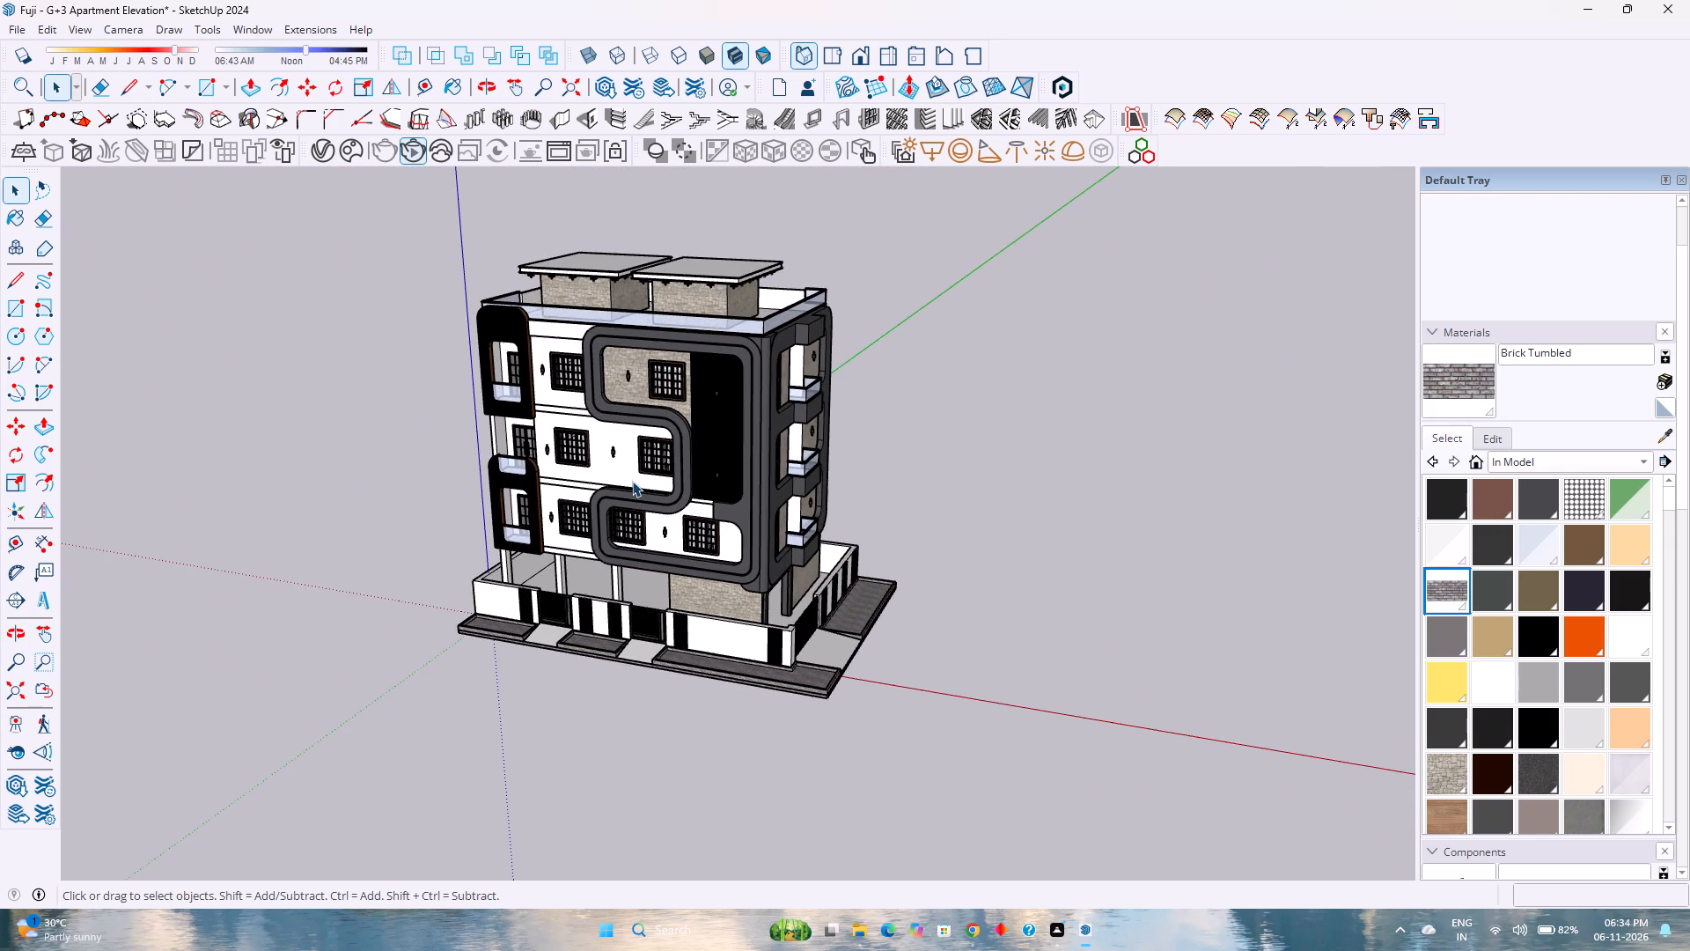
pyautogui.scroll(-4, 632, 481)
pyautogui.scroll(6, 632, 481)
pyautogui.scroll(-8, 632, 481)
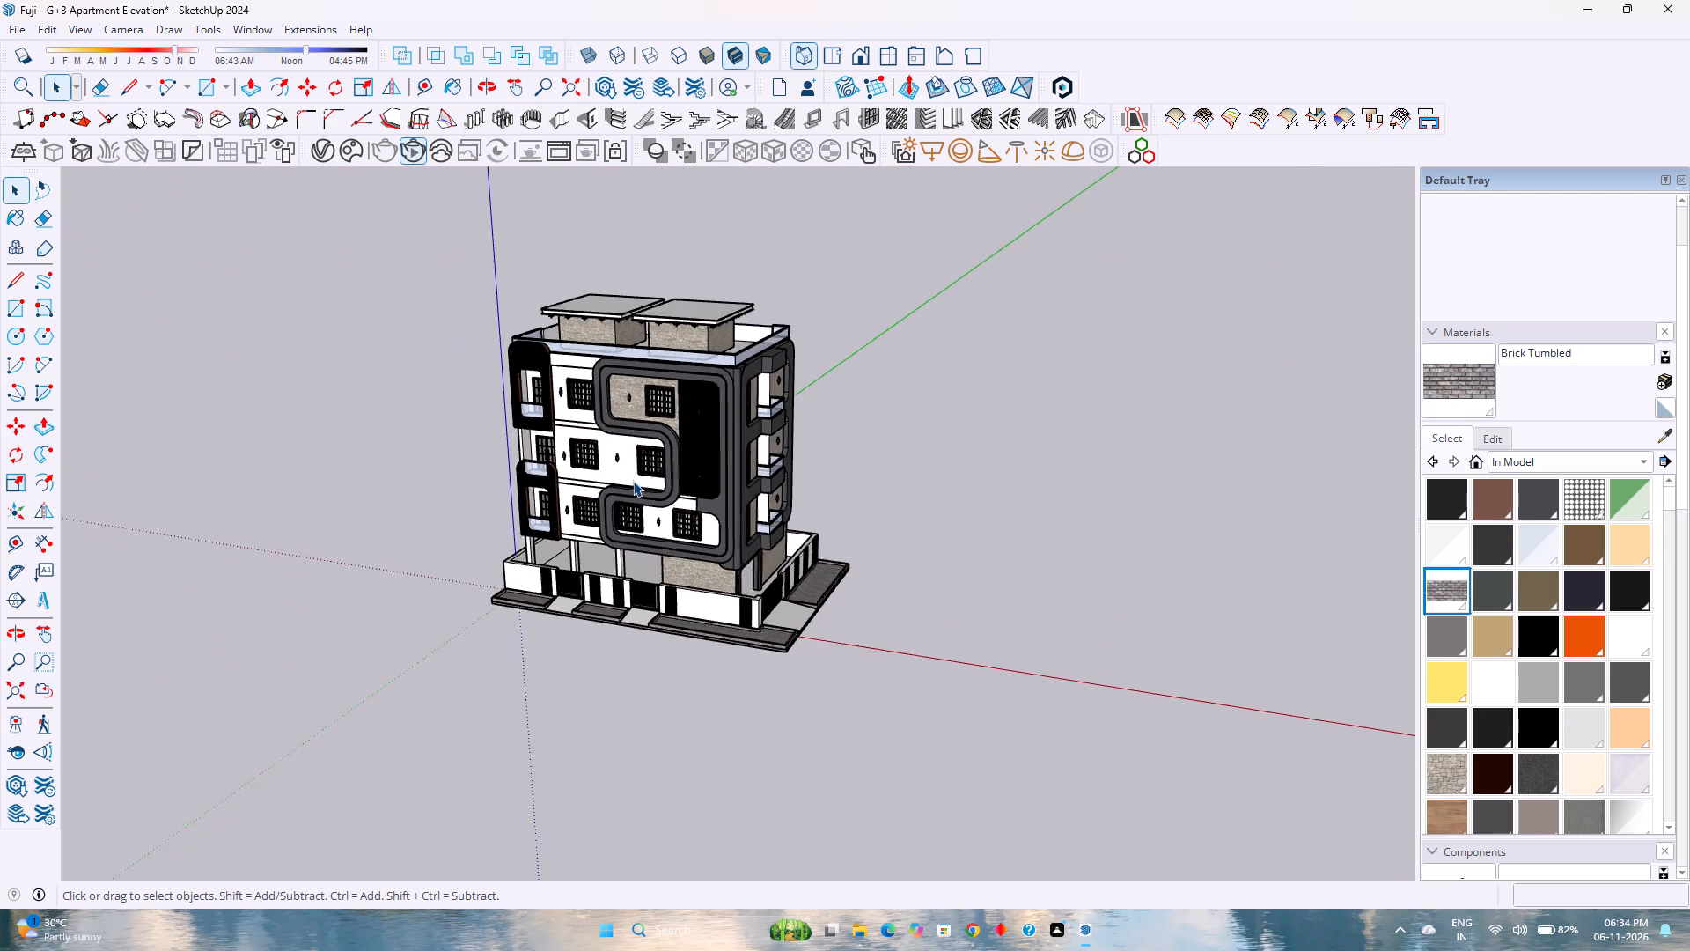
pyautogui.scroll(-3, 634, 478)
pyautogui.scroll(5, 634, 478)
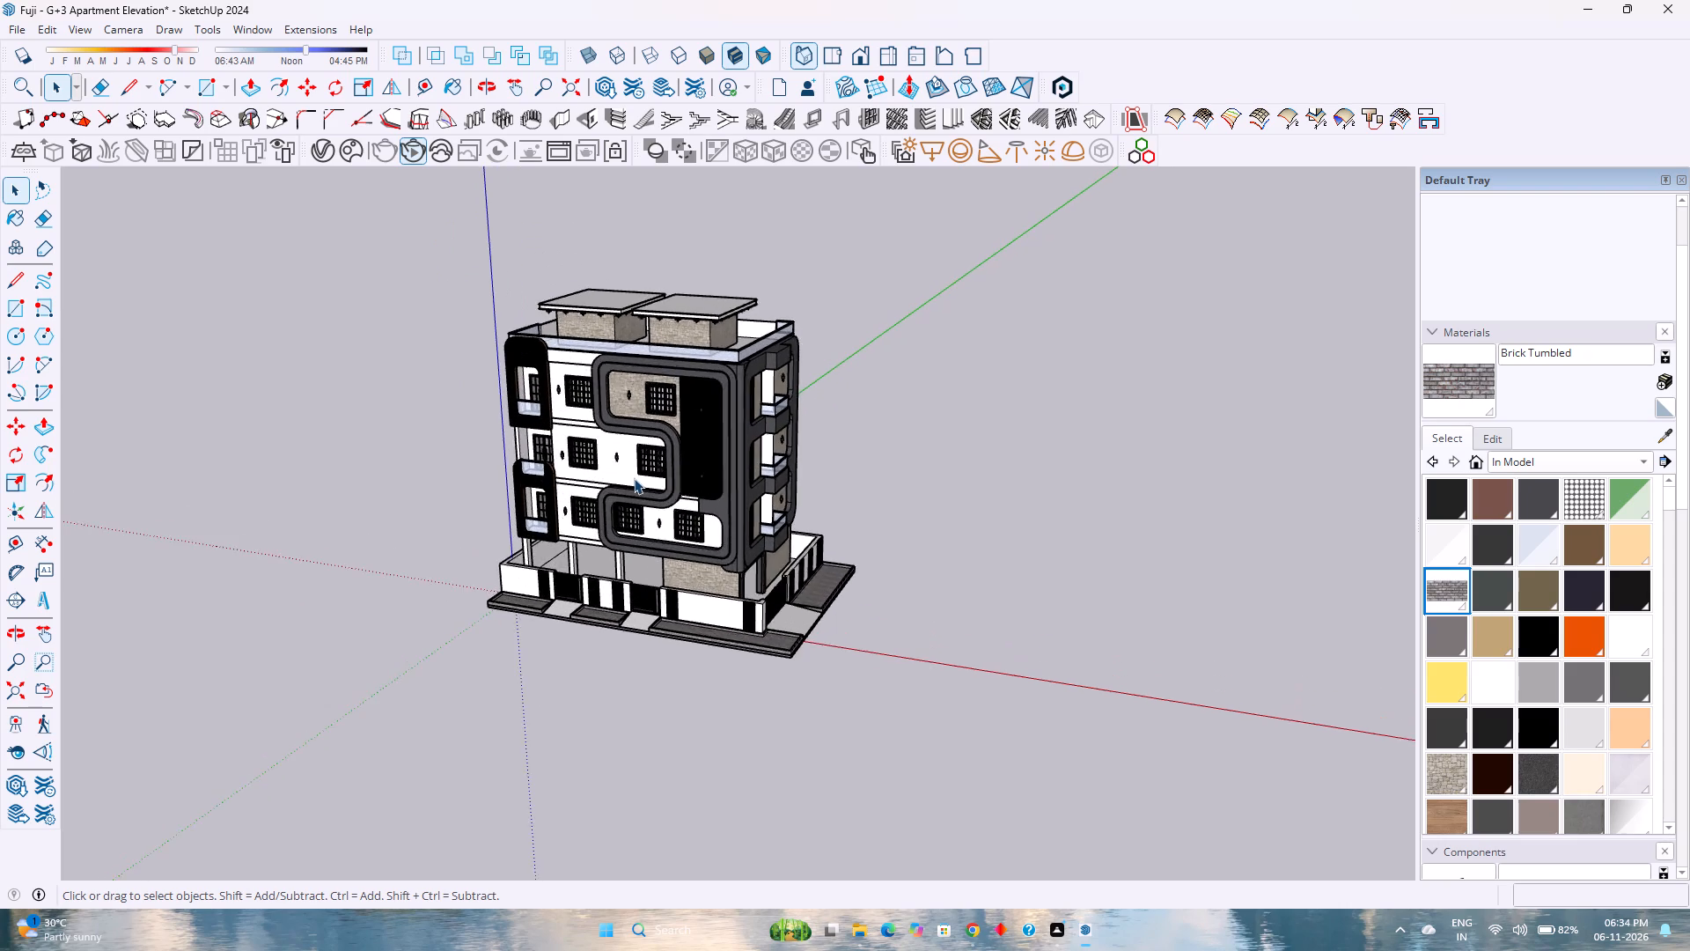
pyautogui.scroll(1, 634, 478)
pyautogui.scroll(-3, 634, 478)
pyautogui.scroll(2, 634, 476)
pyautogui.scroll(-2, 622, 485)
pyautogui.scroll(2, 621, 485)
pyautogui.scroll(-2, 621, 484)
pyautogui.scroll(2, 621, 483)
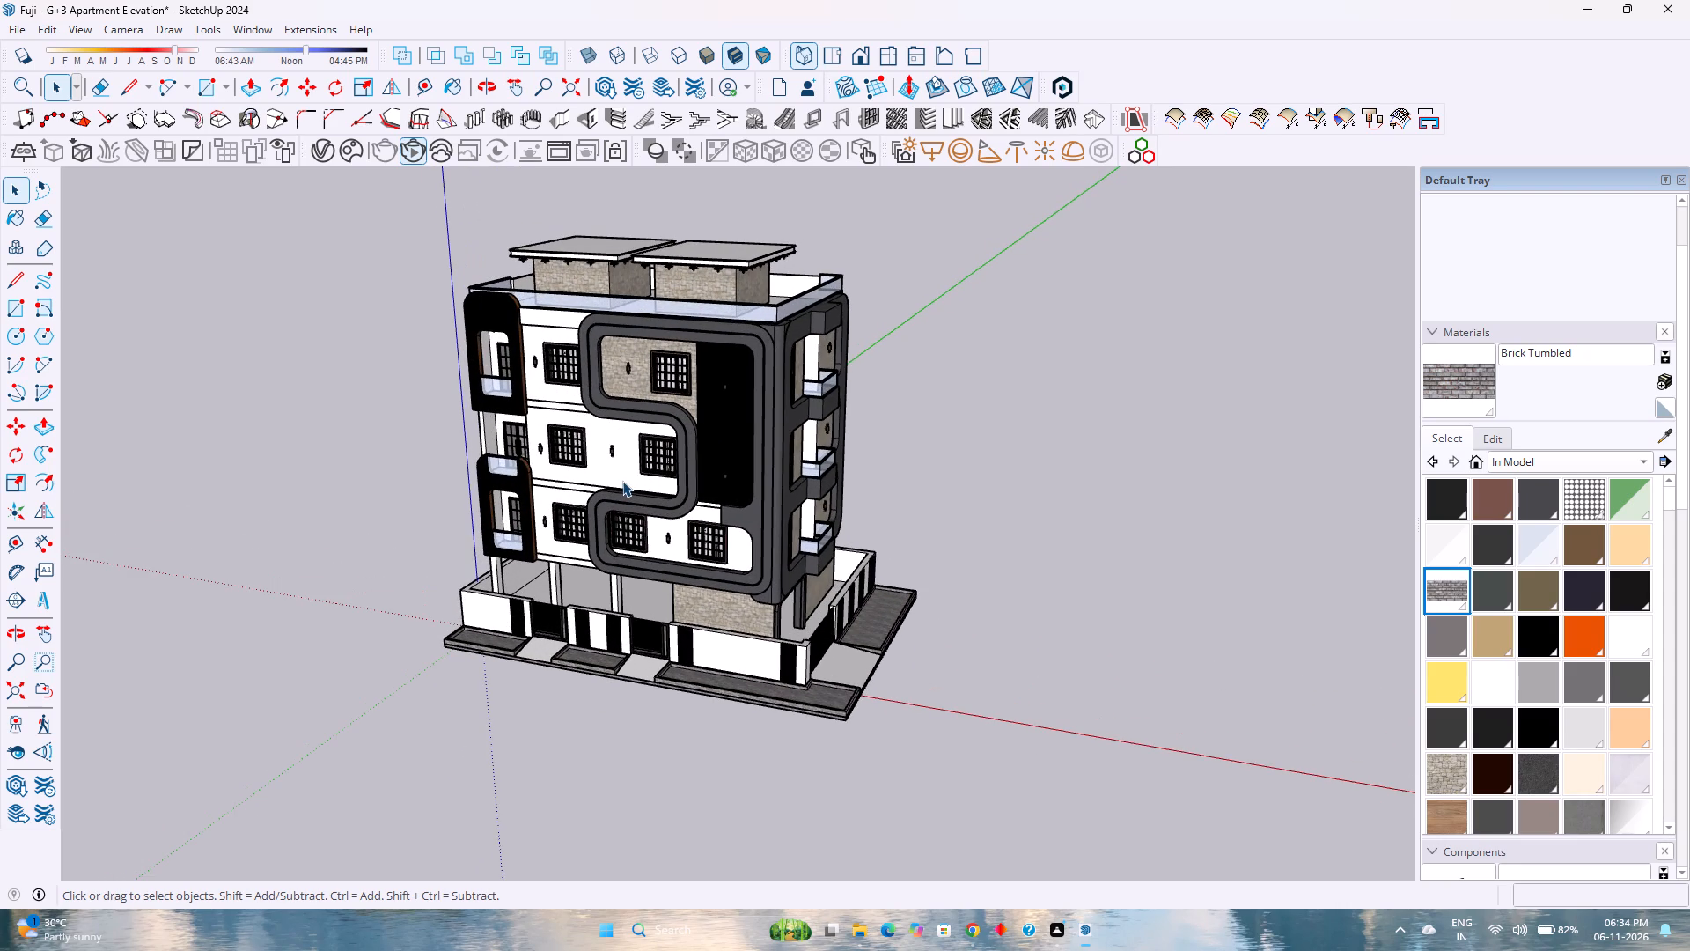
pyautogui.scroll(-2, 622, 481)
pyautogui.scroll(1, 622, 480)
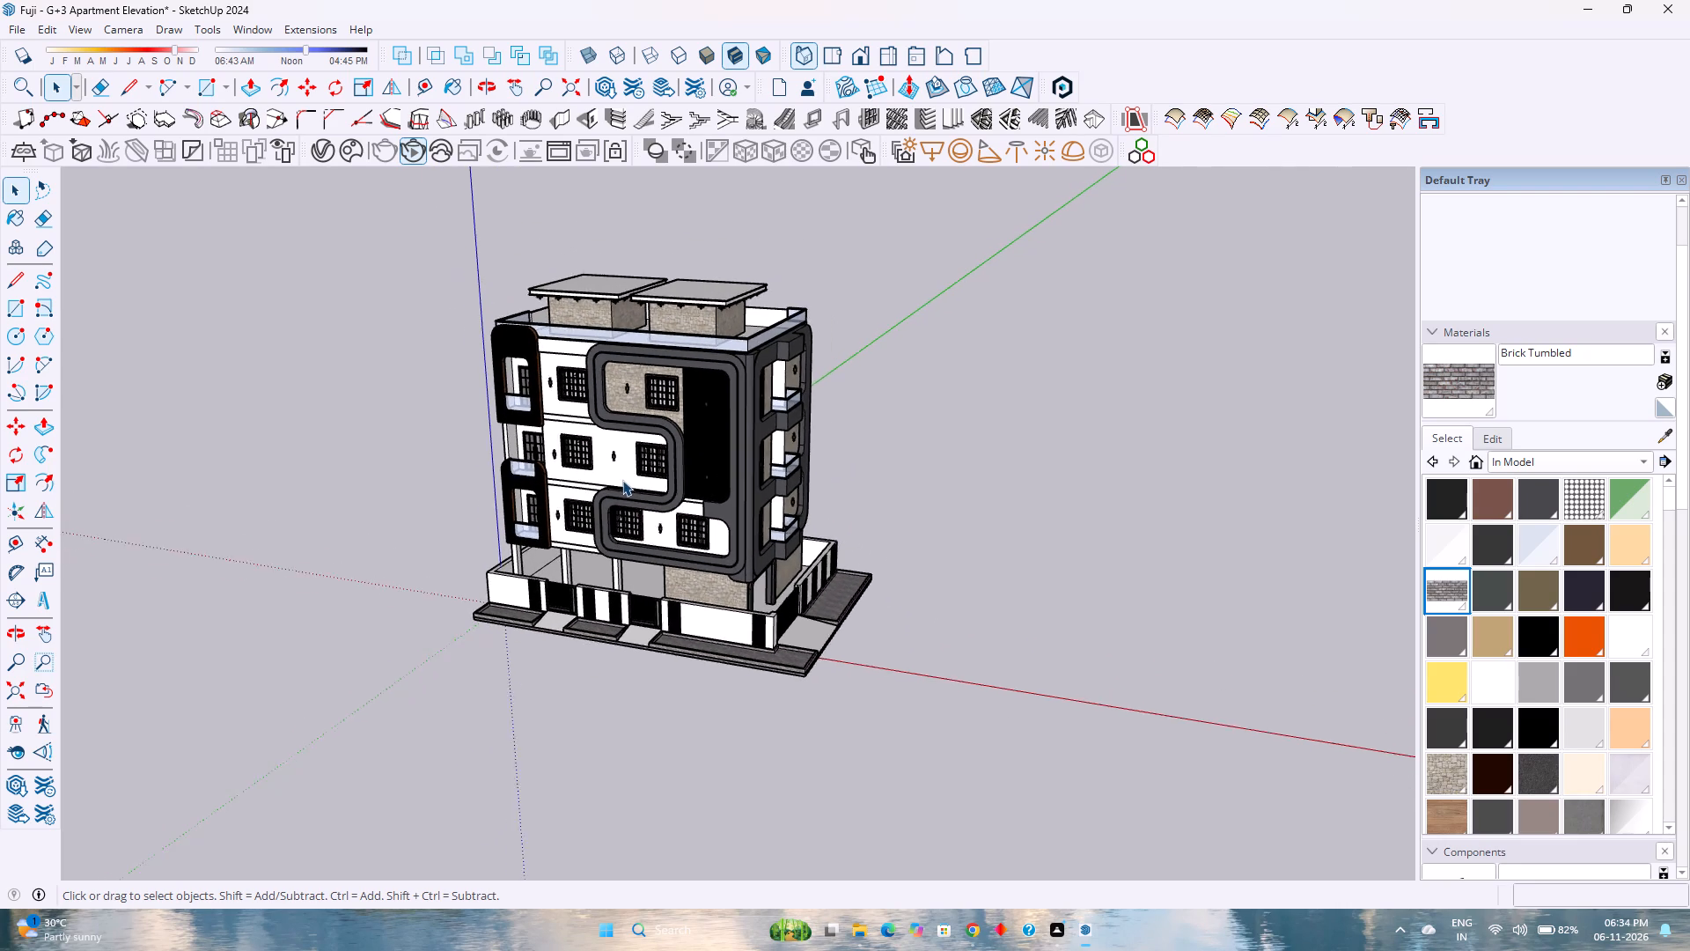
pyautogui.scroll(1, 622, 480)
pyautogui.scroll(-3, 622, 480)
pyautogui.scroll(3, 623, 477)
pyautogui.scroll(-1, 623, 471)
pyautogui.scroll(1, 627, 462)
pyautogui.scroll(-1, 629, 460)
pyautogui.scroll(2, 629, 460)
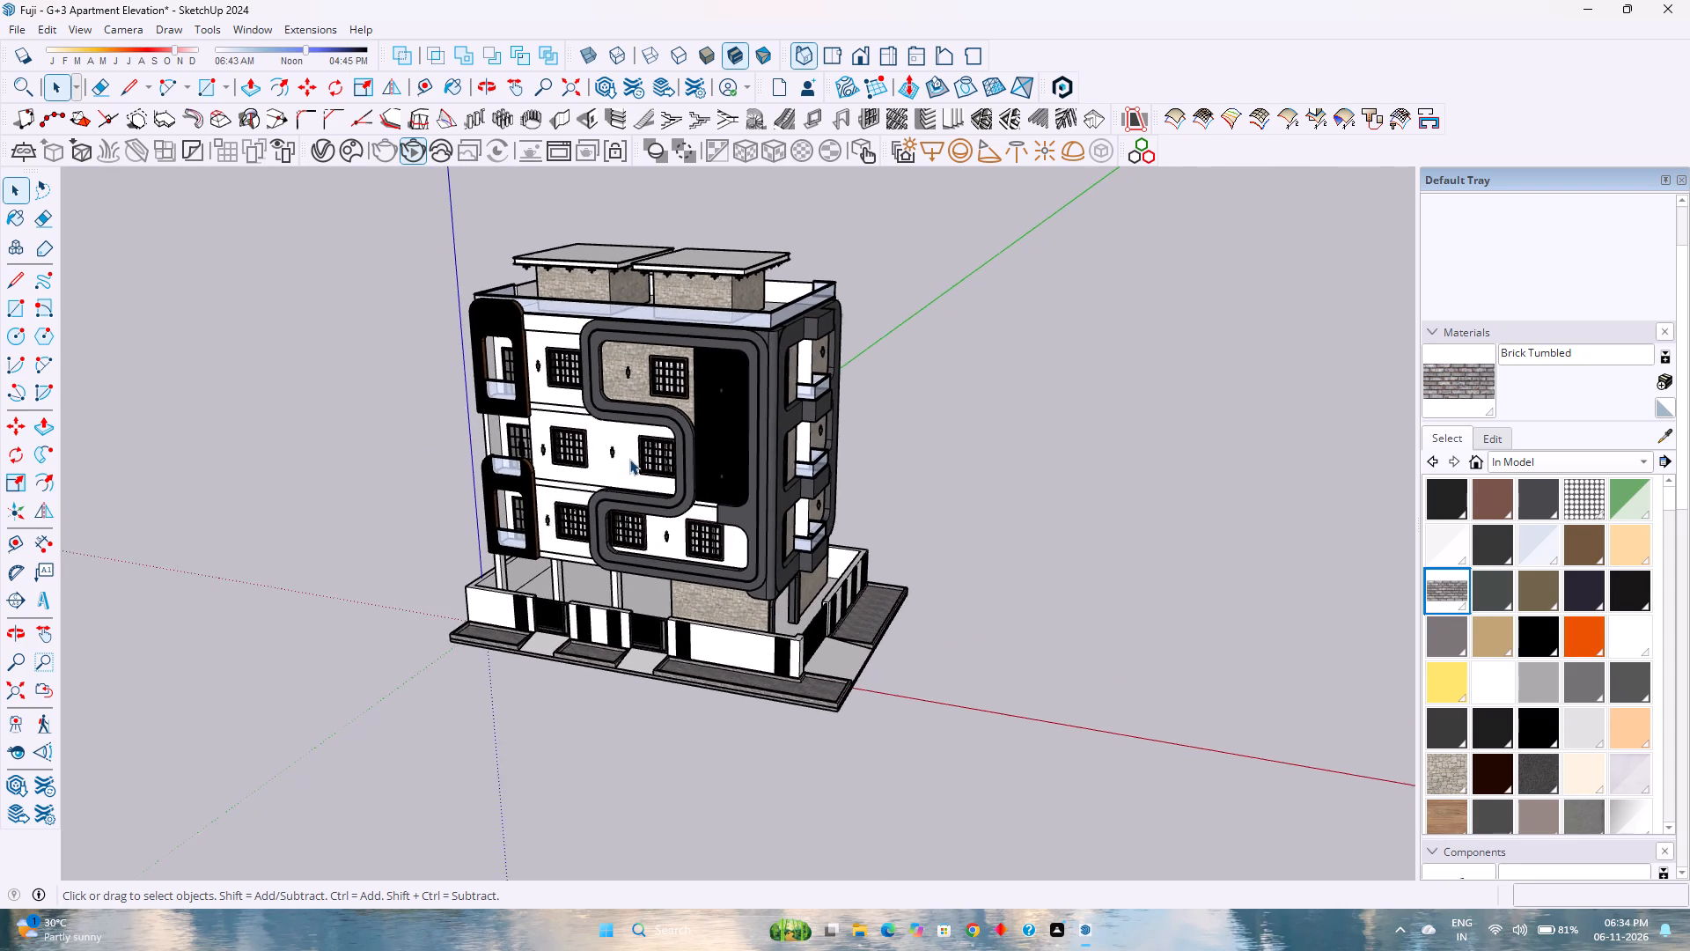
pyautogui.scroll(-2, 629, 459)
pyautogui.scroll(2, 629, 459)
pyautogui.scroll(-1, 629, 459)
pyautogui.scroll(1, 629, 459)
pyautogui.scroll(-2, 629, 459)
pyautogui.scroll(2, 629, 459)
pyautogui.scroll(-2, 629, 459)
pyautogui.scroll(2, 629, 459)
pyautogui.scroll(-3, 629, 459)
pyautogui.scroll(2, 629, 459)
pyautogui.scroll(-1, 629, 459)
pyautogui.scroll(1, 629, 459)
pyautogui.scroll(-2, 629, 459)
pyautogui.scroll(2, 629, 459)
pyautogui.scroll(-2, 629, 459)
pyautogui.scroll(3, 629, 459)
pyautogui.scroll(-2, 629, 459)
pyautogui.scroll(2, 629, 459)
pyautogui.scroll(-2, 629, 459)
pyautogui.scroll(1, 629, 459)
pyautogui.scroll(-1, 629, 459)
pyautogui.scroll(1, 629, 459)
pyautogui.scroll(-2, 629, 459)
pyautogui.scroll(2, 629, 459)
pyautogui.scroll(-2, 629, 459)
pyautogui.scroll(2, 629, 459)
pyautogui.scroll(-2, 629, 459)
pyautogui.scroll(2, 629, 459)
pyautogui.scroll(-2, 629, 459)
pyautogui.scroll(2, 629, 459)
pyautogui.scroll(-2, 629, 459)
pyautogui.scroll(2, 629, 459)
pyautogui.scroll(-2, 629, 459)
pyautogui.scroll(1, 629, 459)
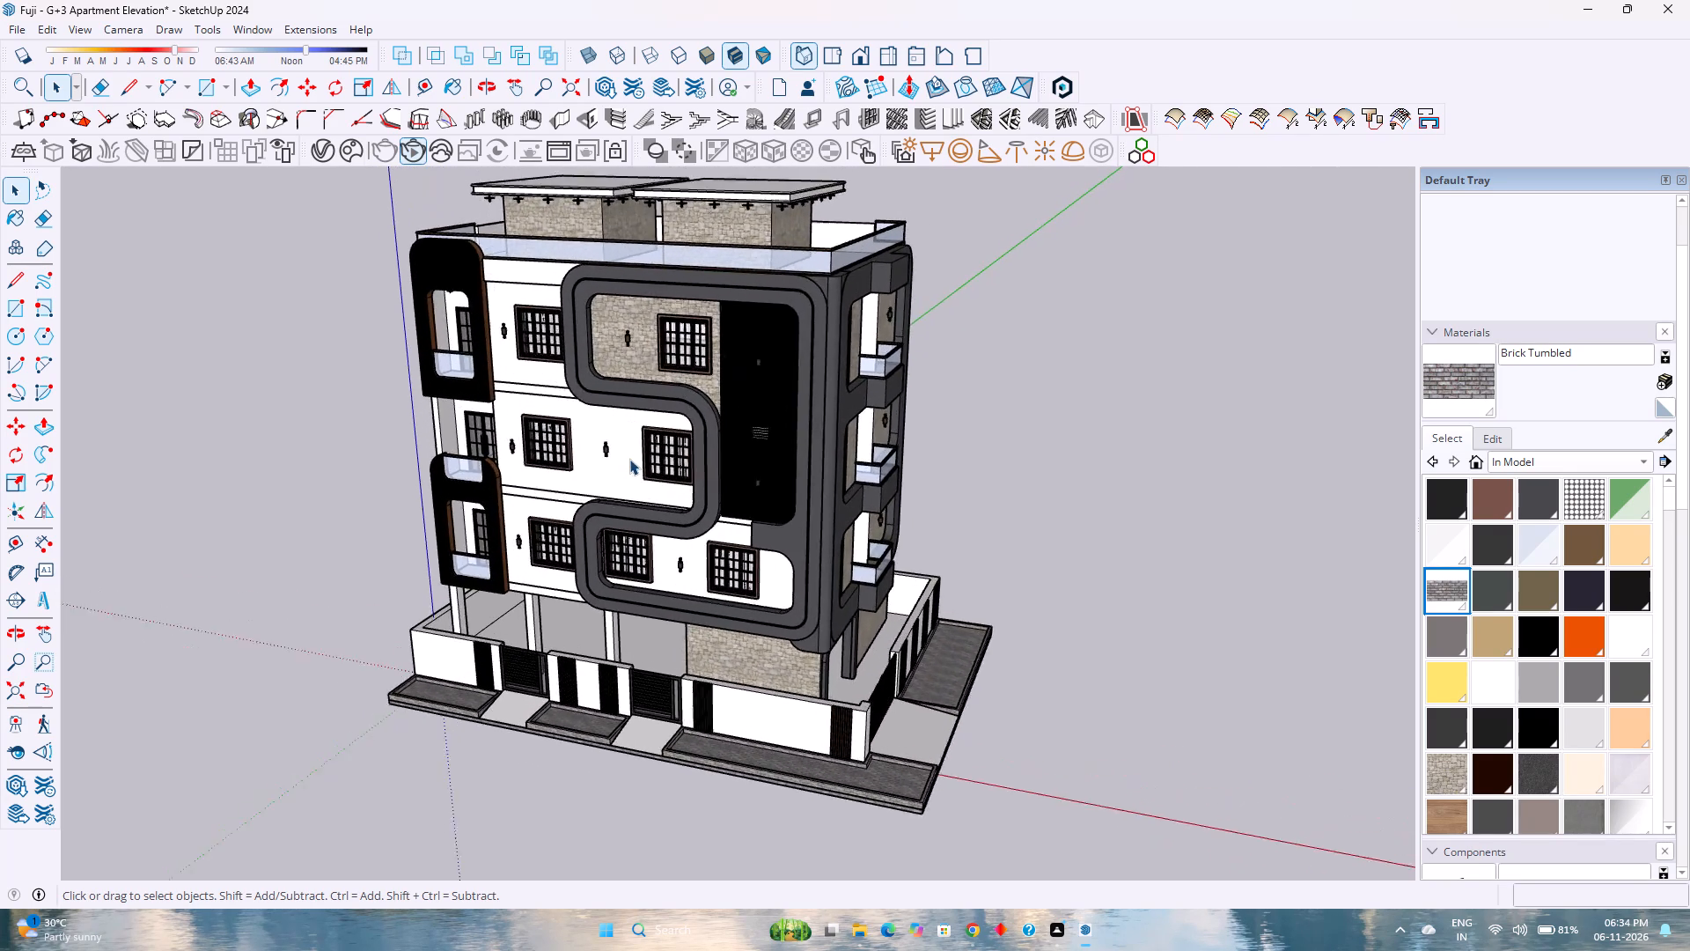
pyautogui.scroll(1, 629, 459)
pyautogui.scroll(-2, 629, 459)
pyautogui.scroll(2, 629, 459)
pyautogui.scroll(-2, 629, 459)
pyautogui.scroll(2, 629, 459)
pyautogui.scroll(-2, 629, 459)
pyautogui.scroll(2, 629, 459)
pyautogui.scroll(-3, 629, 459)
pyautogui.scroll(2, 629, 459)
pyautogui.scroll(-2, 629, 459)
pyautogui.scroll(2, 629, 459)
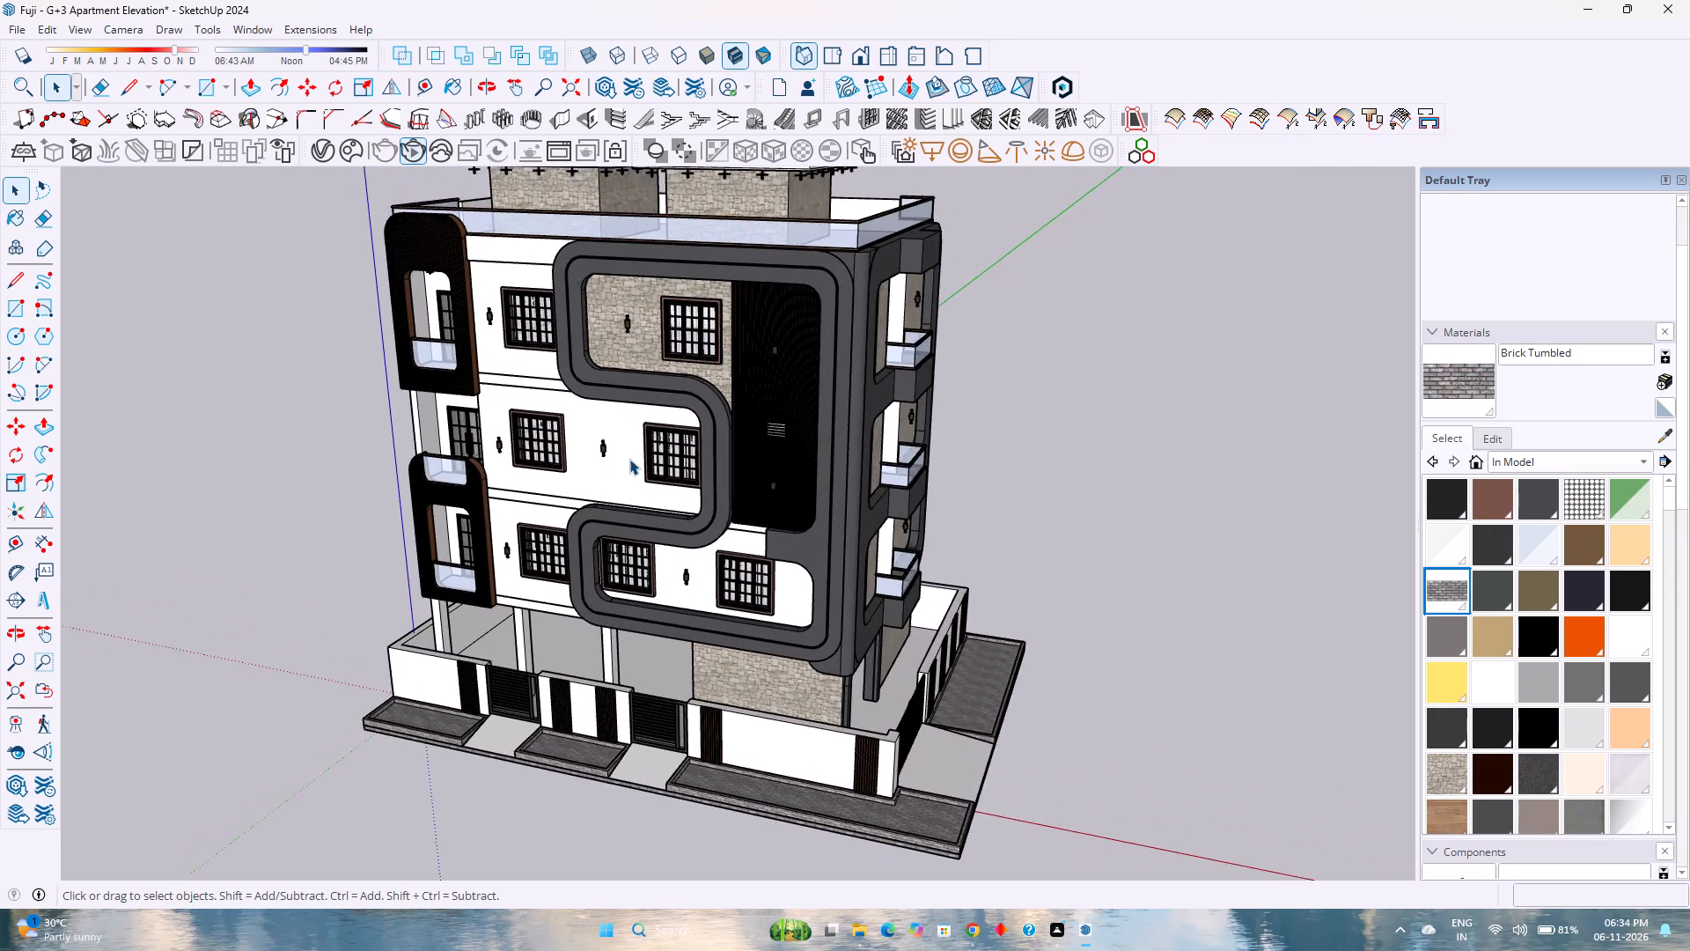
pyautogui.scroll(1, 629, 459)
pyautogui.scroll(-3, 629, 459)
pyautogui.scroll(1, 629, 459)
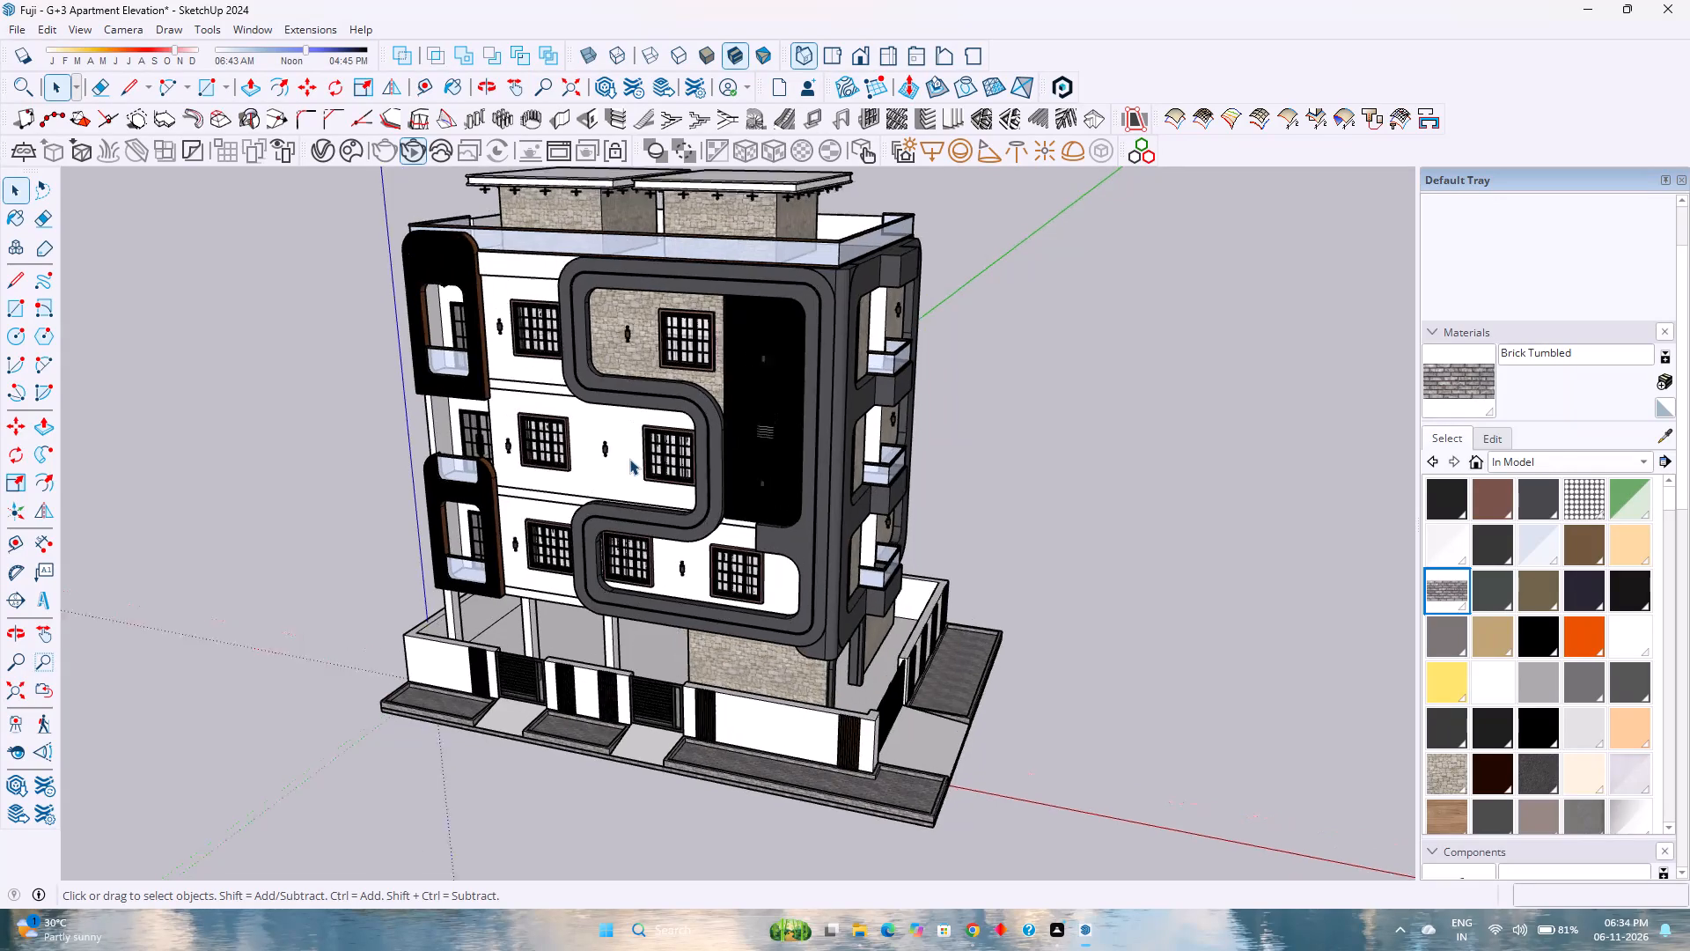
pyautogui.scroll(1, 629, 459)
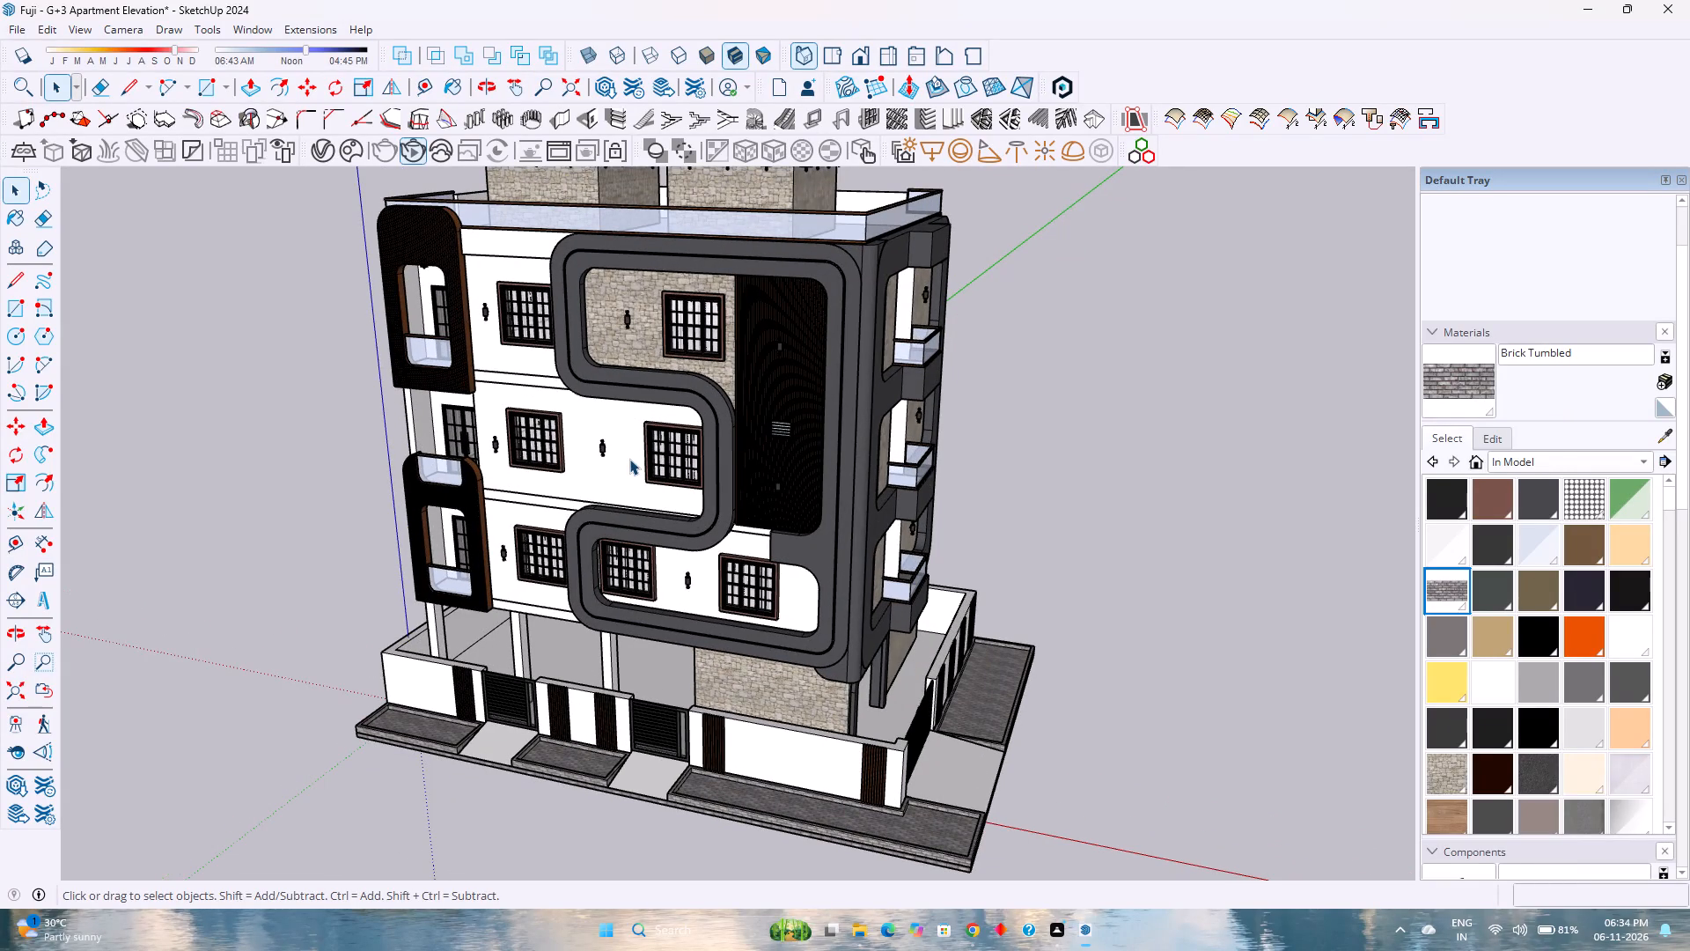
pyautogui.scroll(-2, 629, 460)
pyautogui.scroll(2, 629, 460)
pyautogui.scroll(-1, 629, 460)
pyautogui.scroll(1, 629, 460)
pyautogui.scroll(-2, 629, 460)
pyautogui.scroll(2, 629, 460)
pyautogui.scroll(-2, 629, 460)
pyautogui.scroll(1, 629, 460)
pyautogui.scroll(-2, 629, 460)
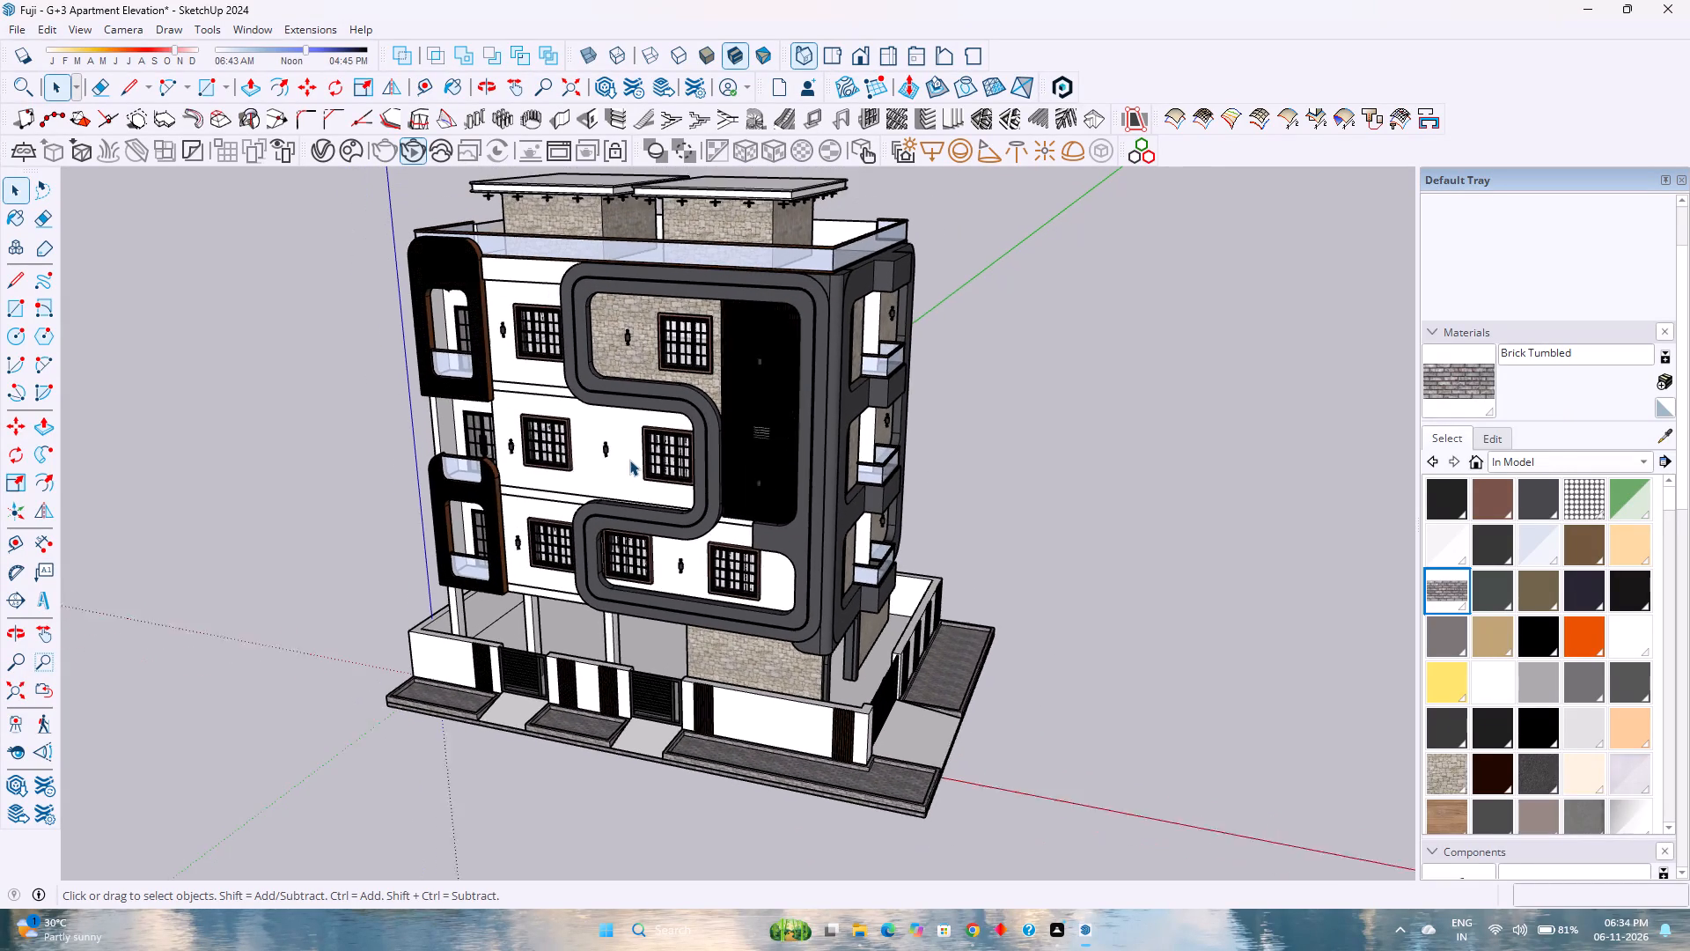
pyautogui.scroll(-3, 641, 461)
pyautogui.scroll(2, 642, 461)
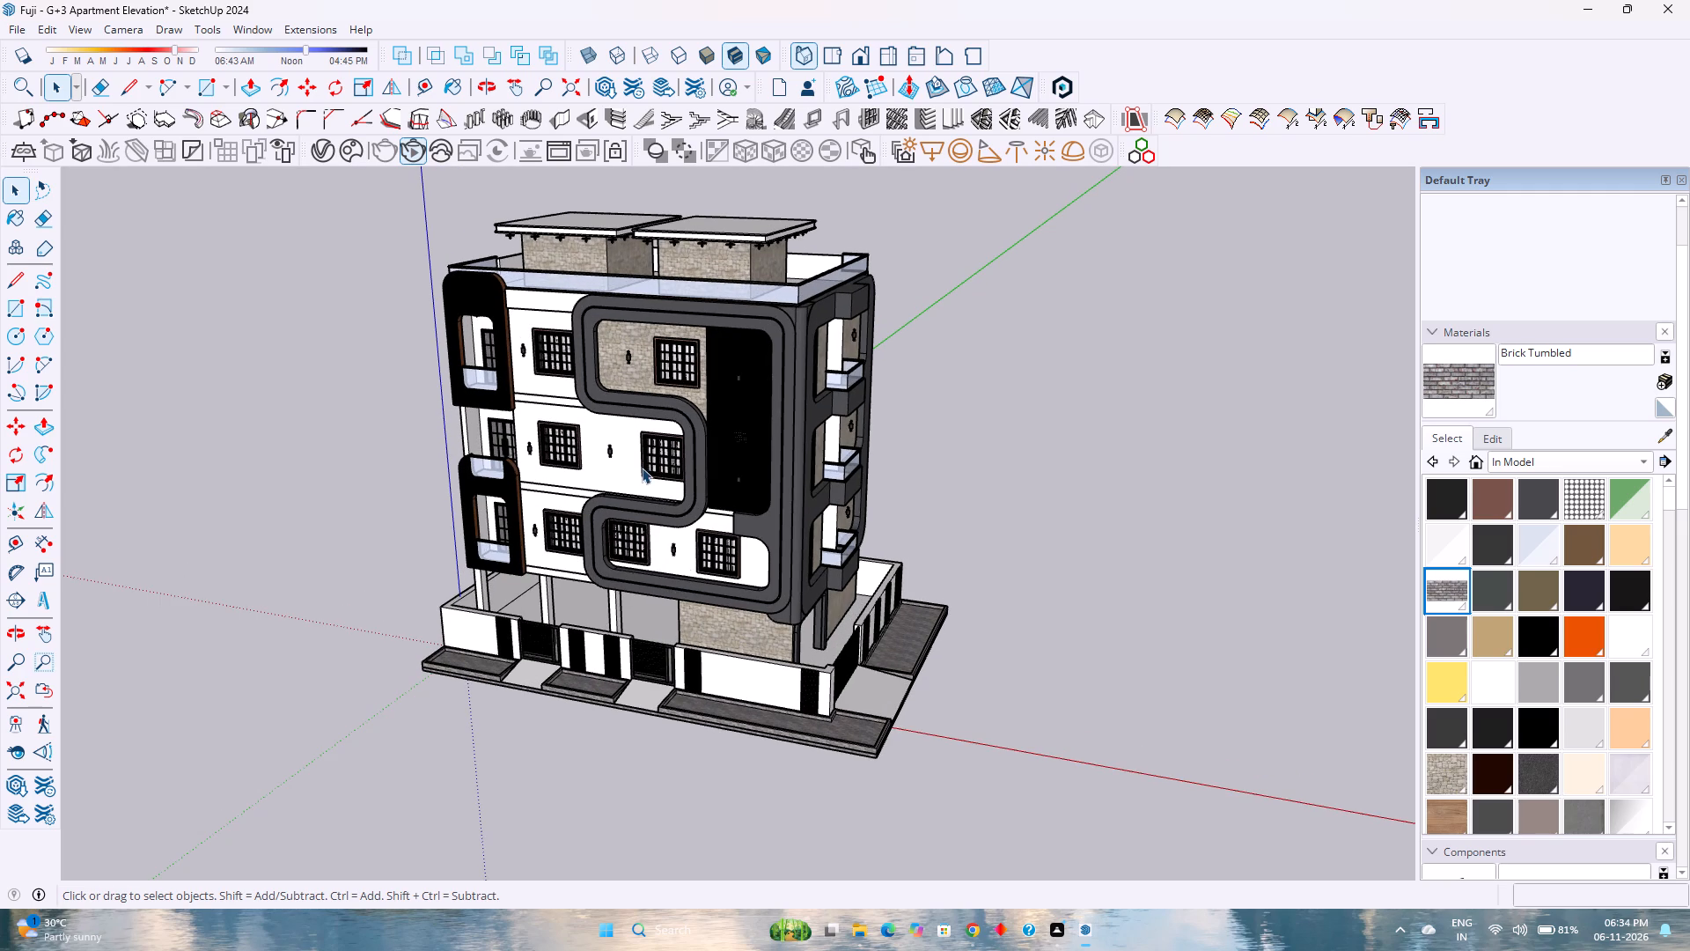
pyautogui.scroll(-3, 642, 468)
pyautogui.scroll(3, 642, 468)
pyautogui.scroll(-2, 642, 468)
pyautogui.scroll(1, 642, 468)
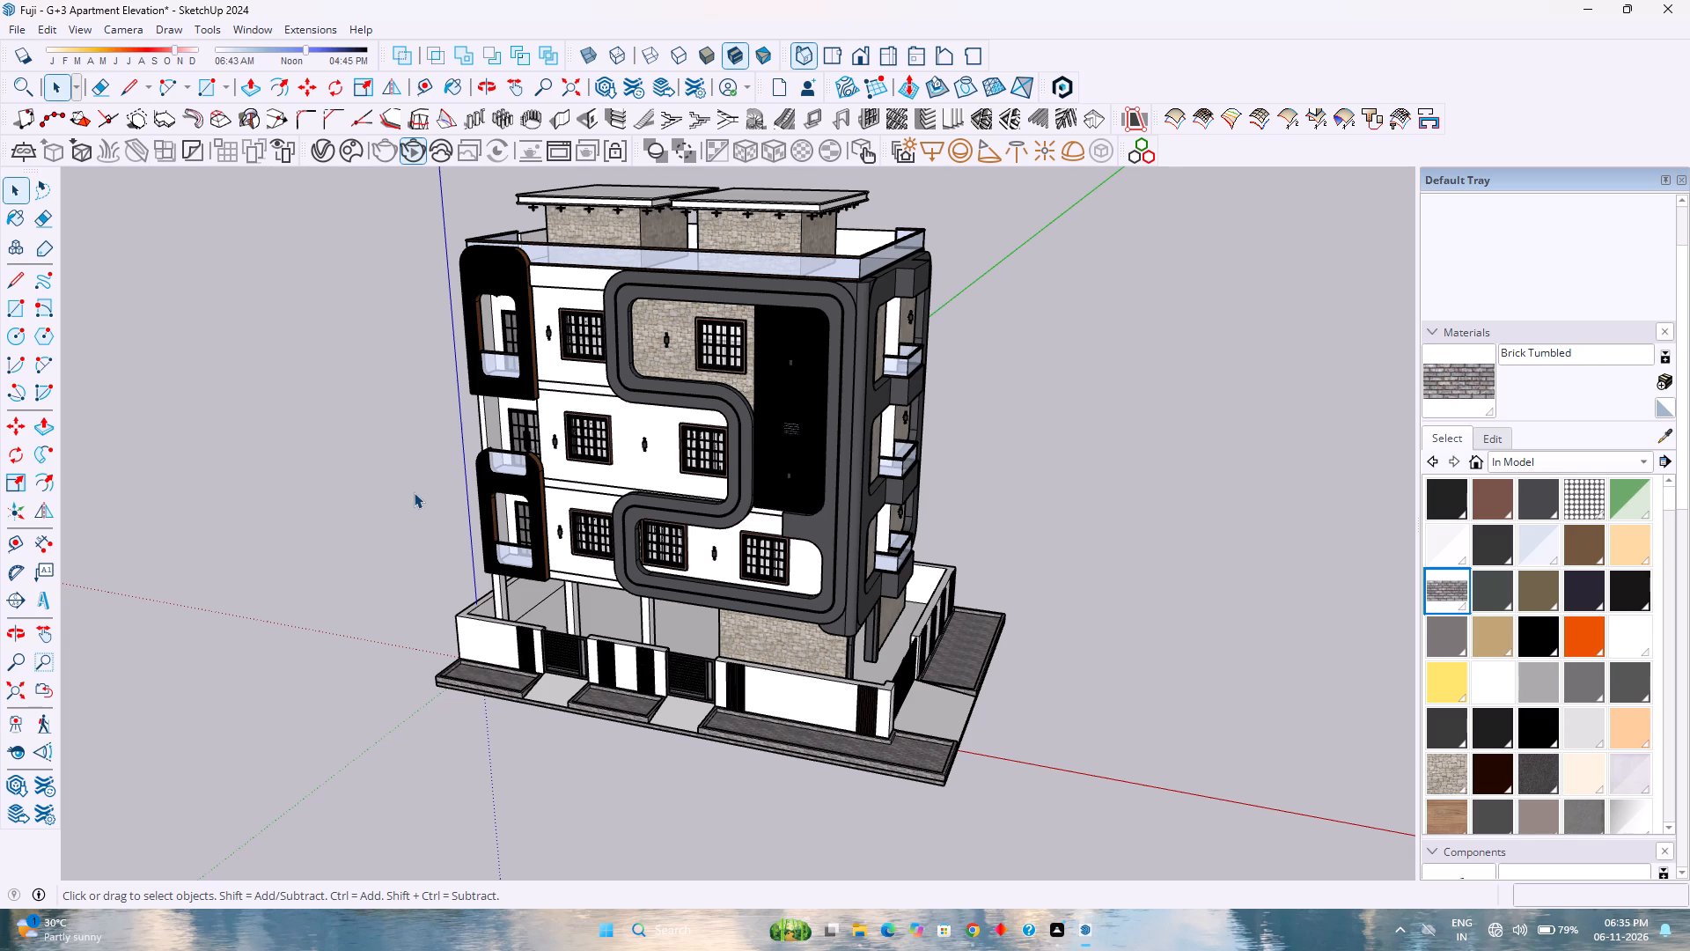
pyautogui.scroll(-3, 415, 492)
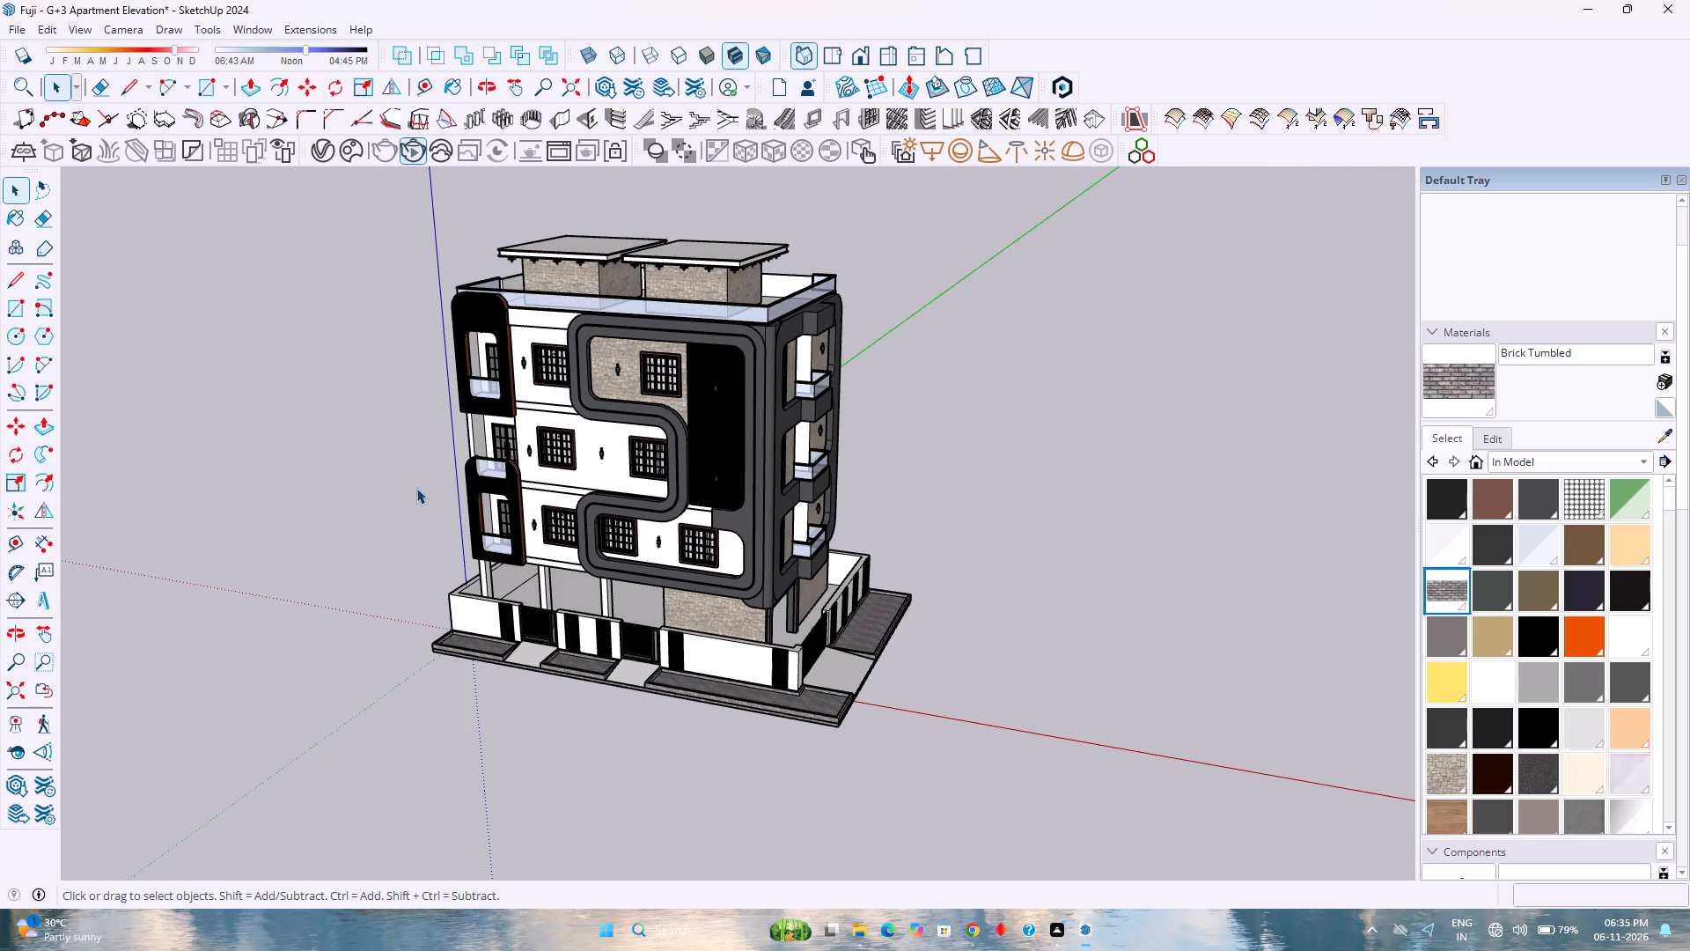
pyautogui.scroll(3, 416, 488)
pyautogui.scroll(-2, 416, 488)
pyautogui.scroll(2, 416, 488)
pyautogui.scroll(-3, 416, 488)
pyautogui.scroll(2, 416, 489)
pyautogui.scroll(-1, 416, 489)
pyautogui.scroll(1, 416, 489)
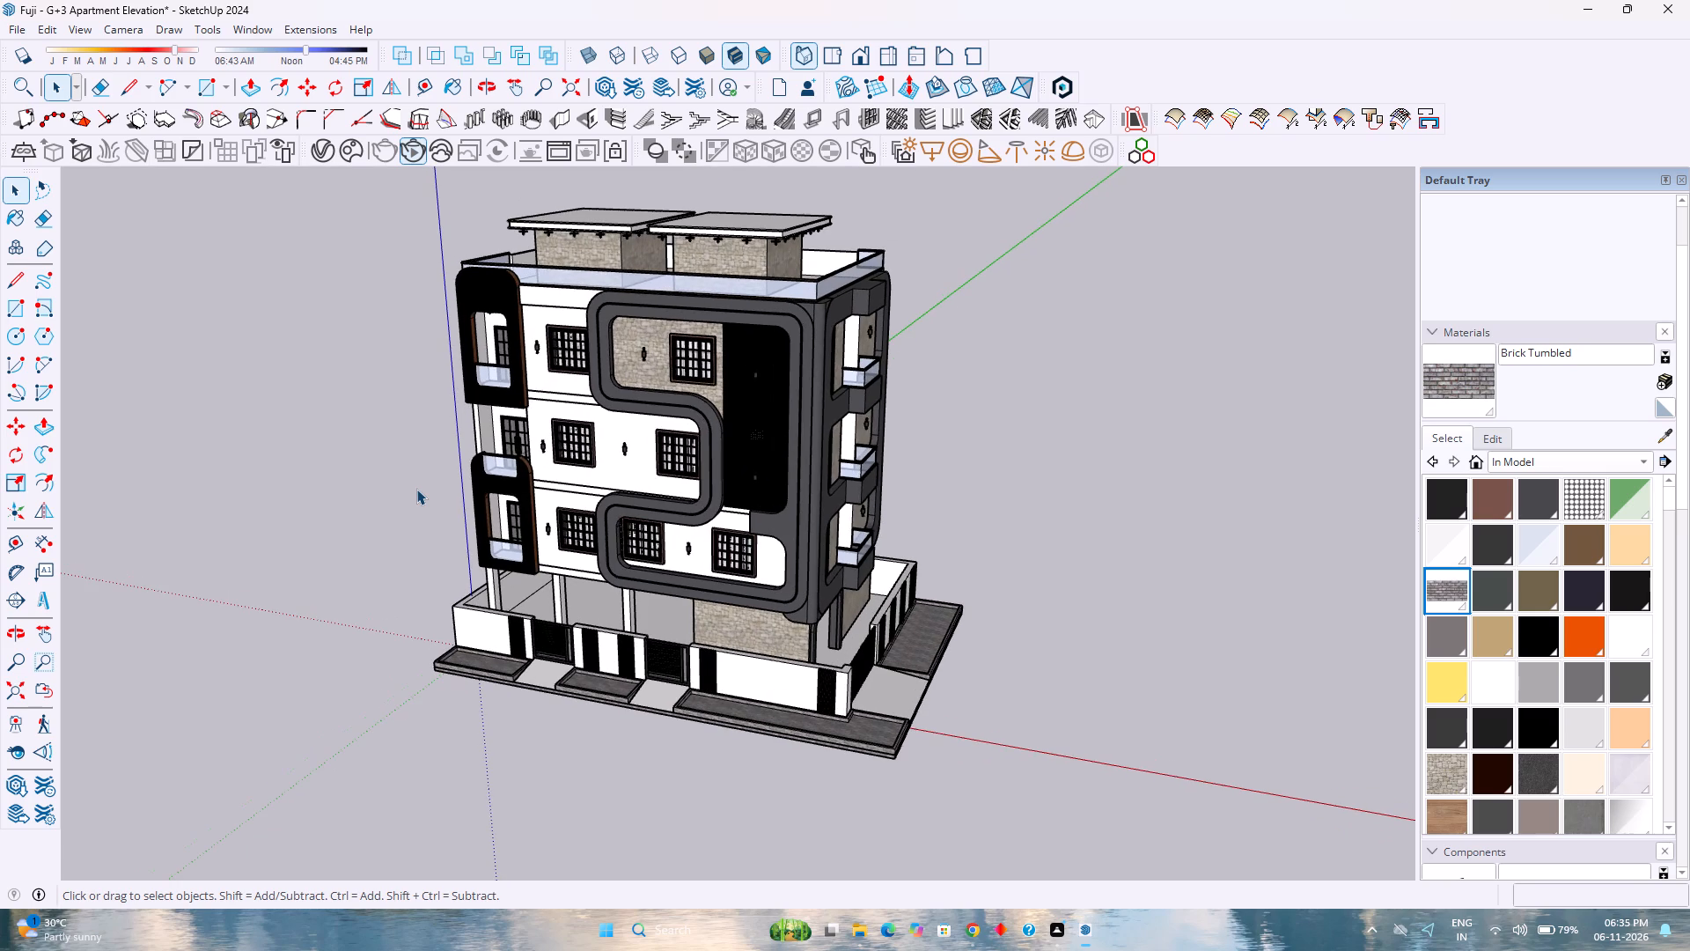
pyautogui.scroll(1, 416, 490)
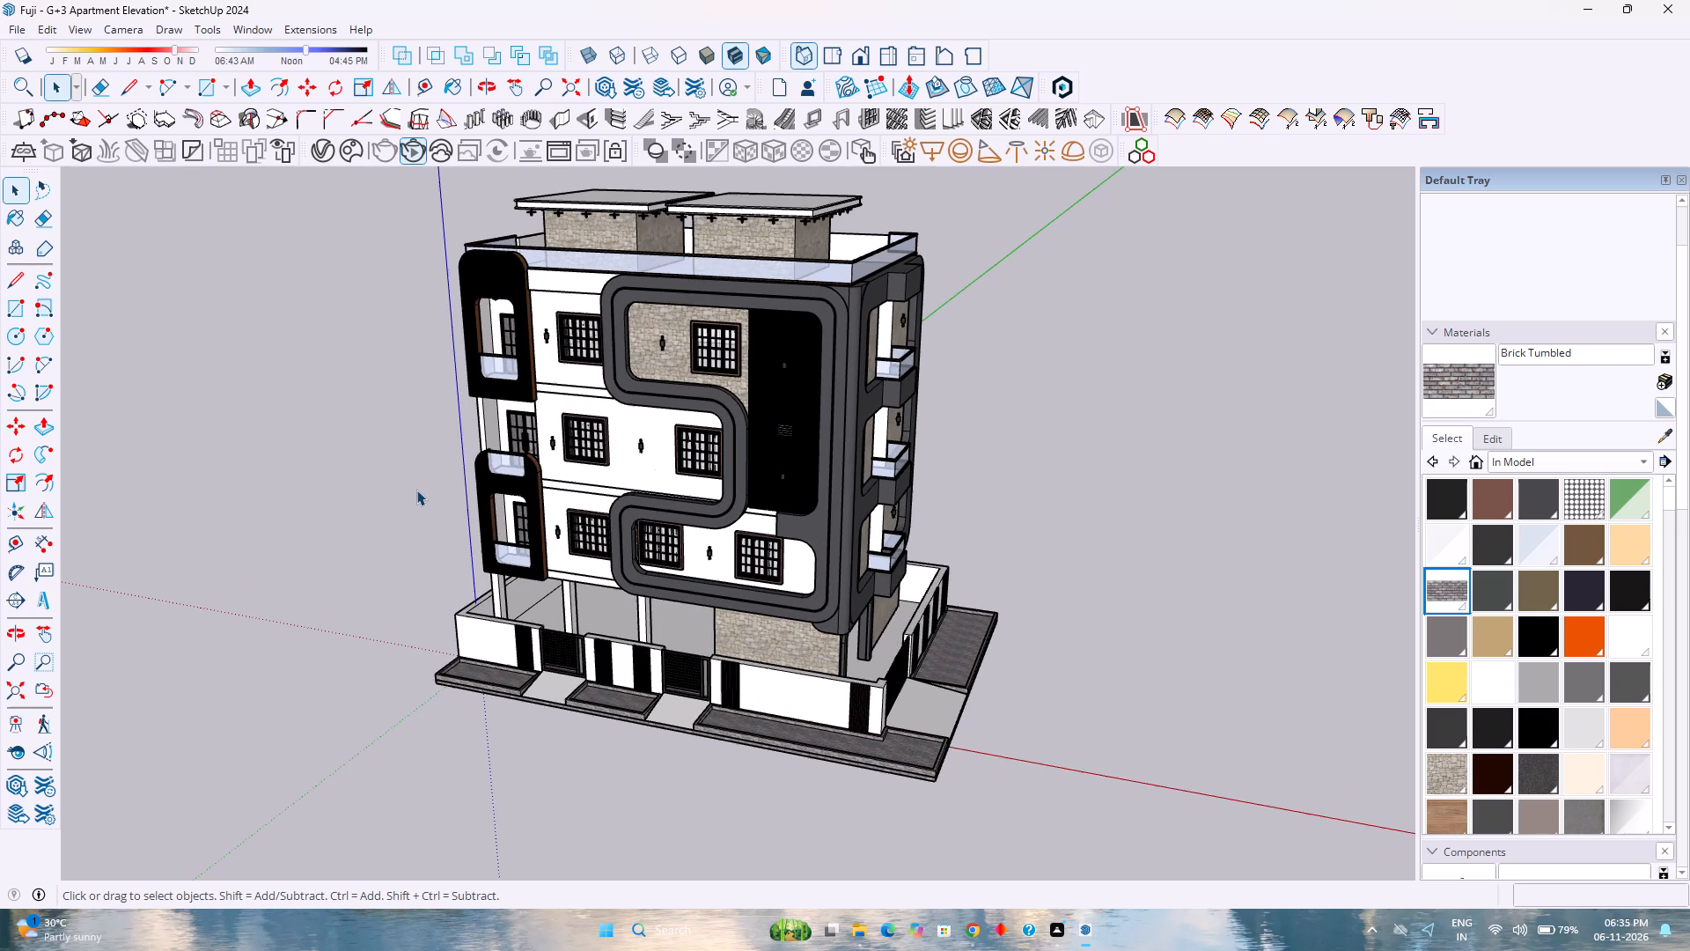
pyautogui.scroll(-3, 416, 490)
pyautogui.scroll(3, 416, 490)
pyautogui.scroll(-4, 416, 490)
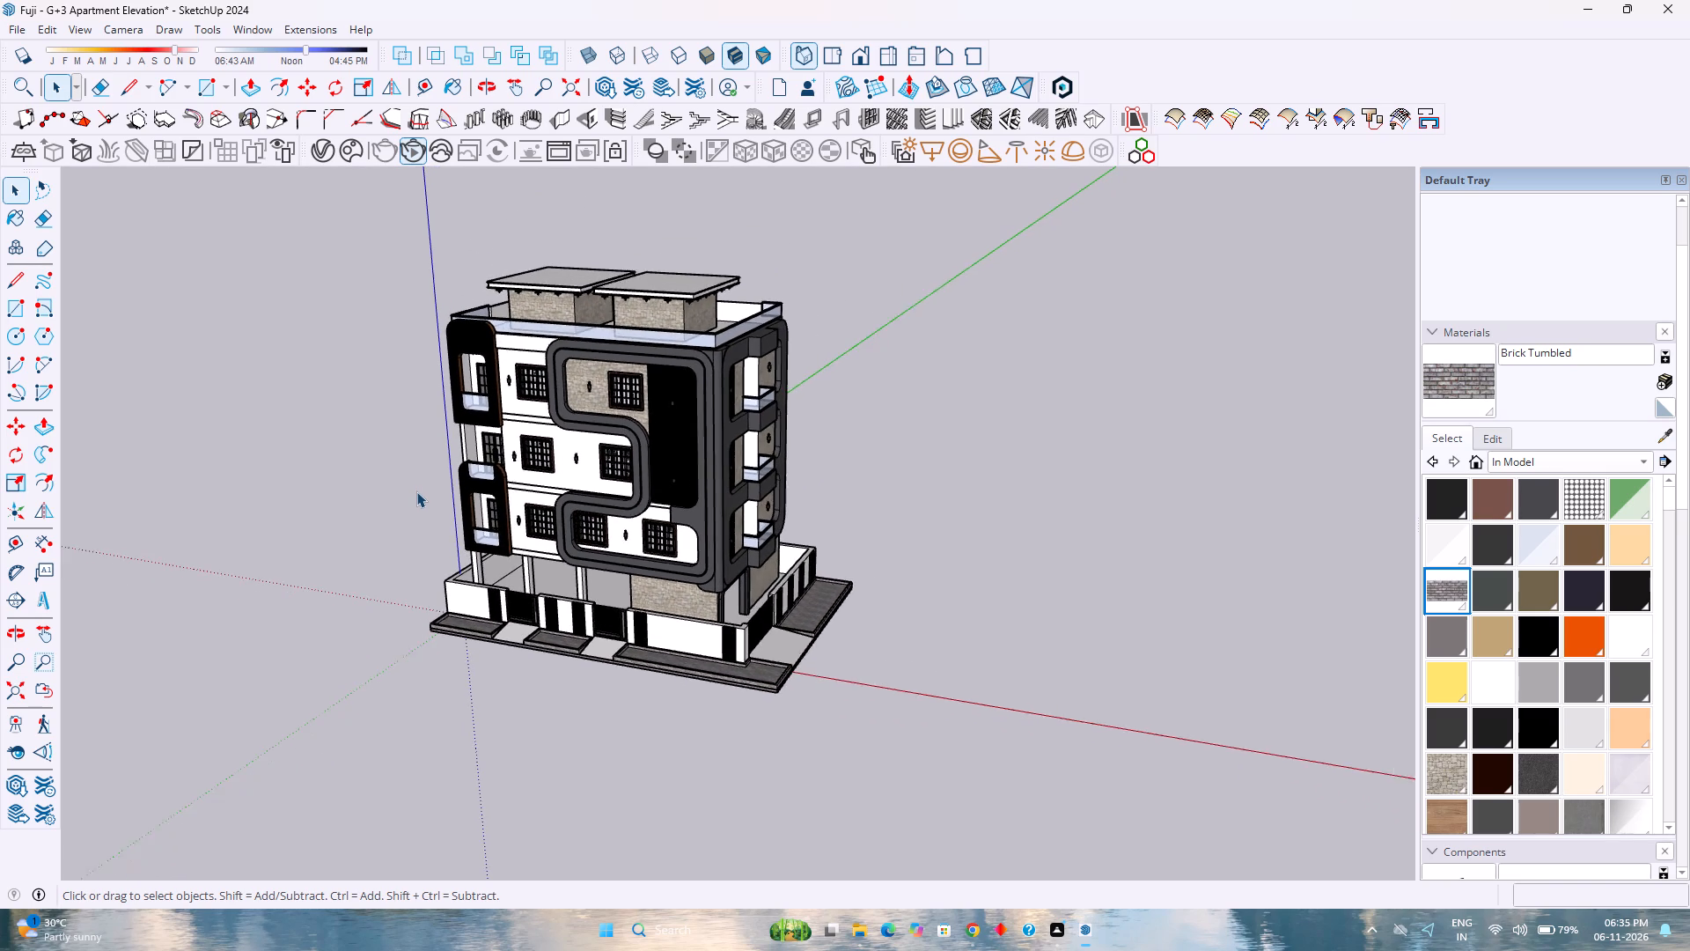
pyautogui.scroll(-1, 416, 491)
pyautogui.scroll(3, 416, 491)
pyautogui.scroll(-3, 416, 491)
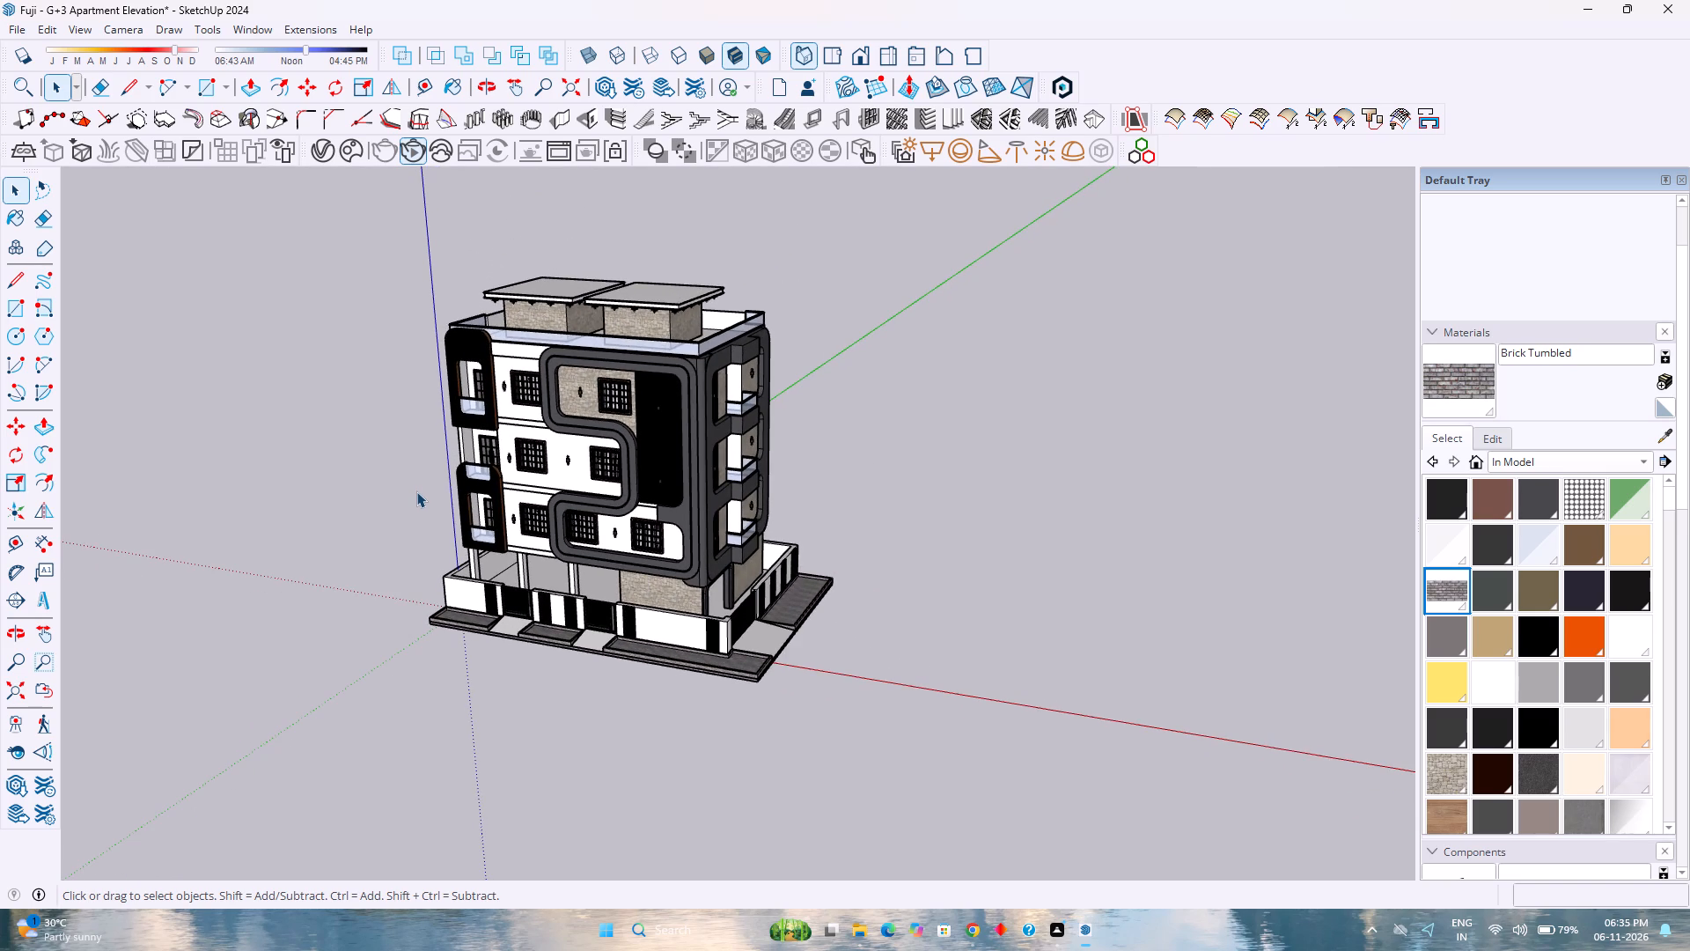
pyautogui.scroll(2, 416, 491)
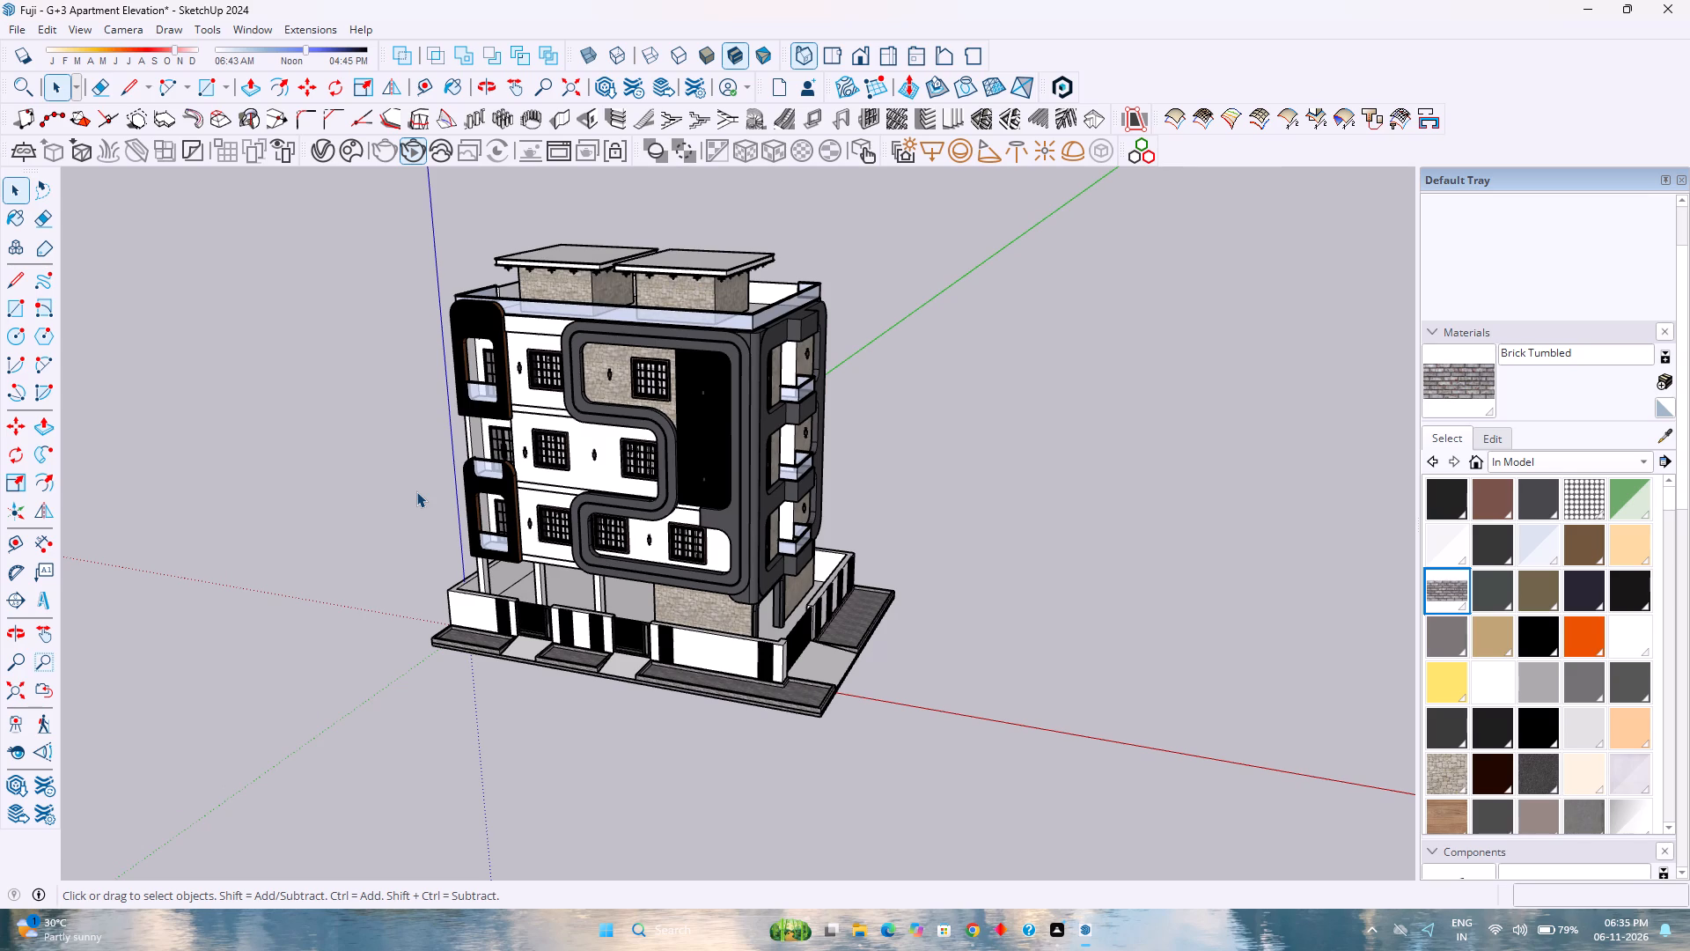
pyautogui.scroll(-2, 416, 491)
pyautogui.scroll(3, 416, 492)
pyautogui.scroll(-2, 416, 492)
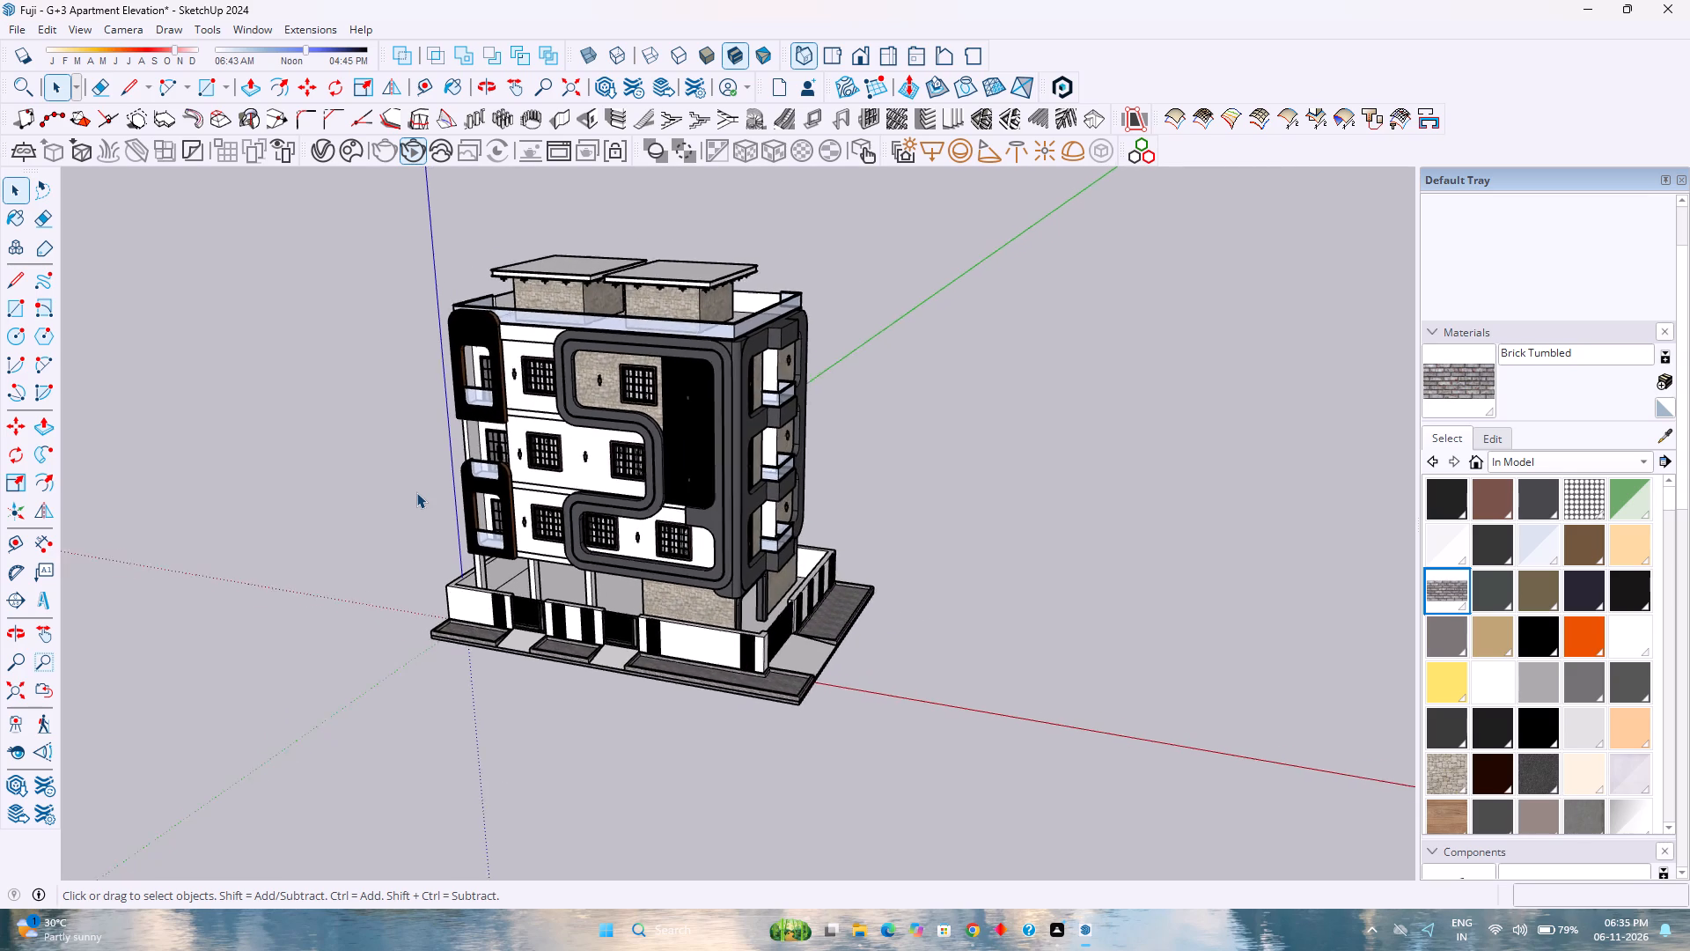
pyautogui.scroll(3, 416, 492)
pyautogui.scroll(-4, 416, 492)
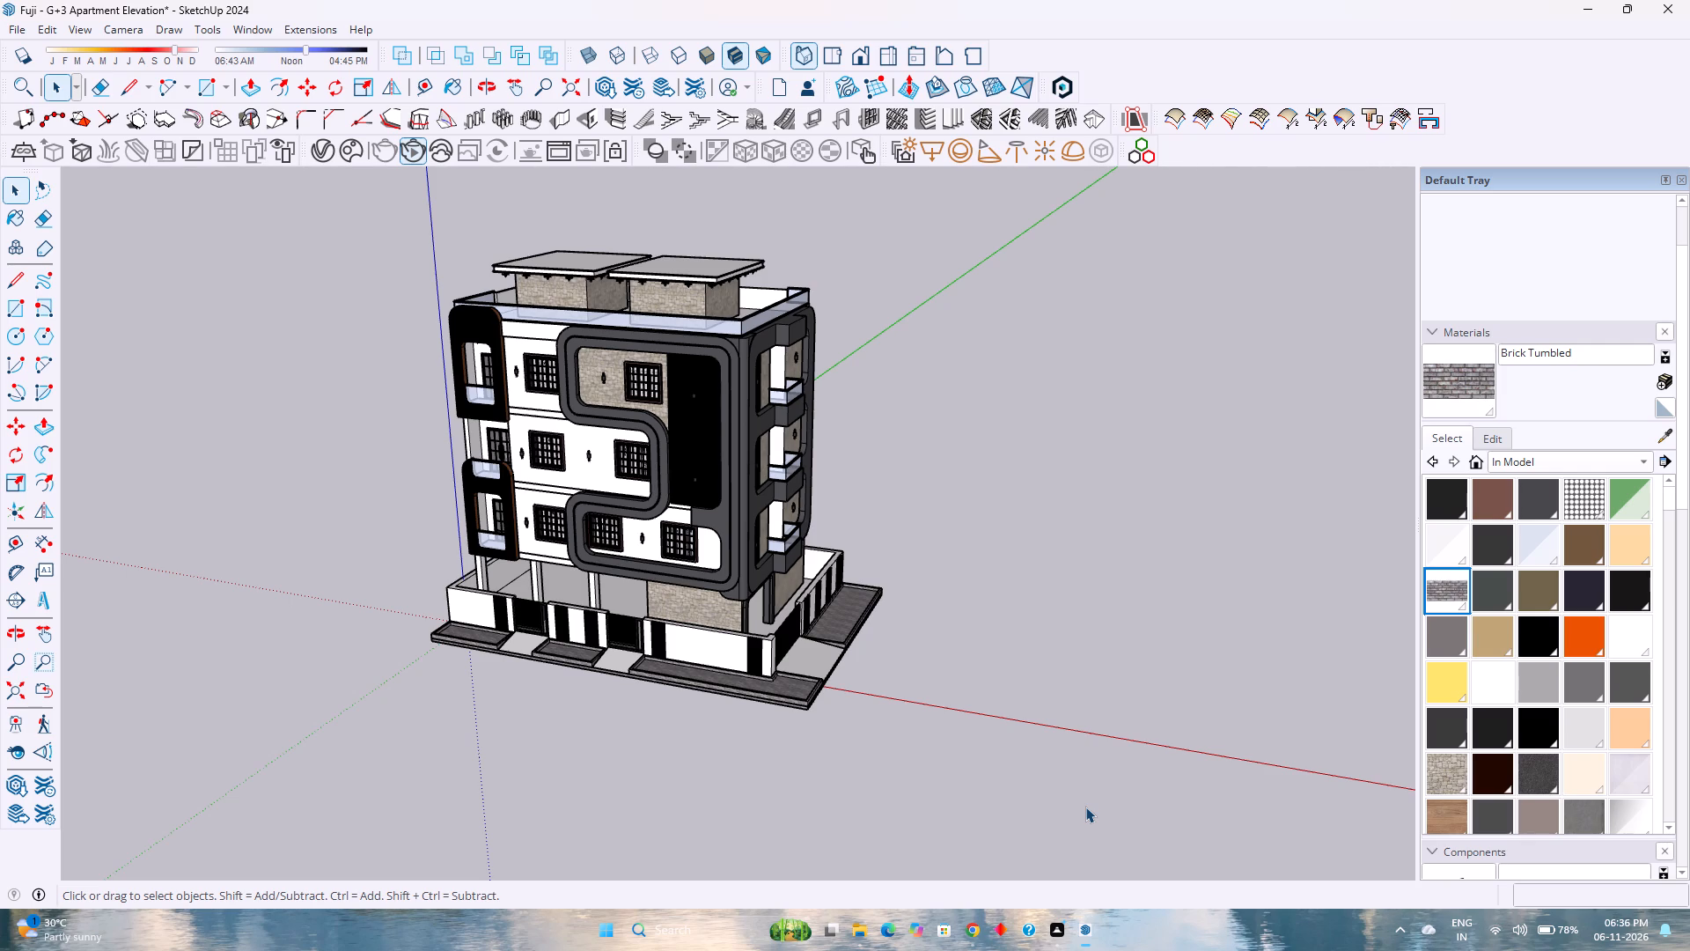
# Open the building group for editing and pick out the ground-floor front columns, leaving the nested column group closed again.
pyautogui.scroll(-4, 1069, 800)
pyautogui.scroll(3, 759, 554)
pyautogui.scroll(-3, 762, 553)
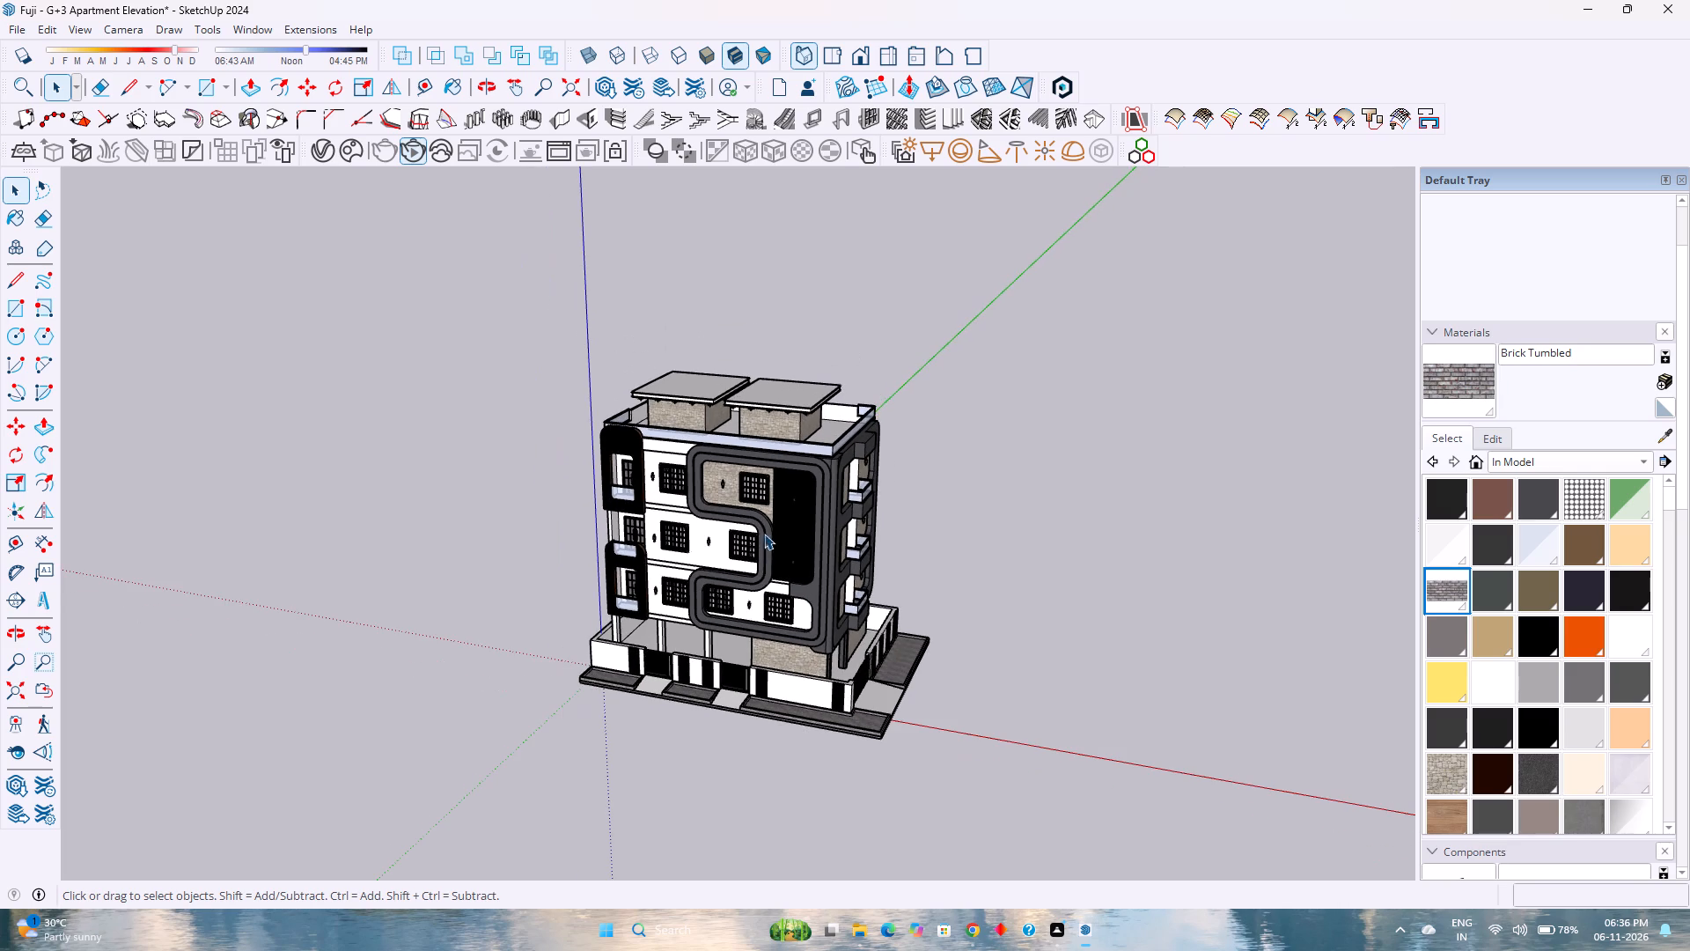
pyautogui.scroll(-2, 575, 664)
pyautogui.scroll(3, 576, 666)
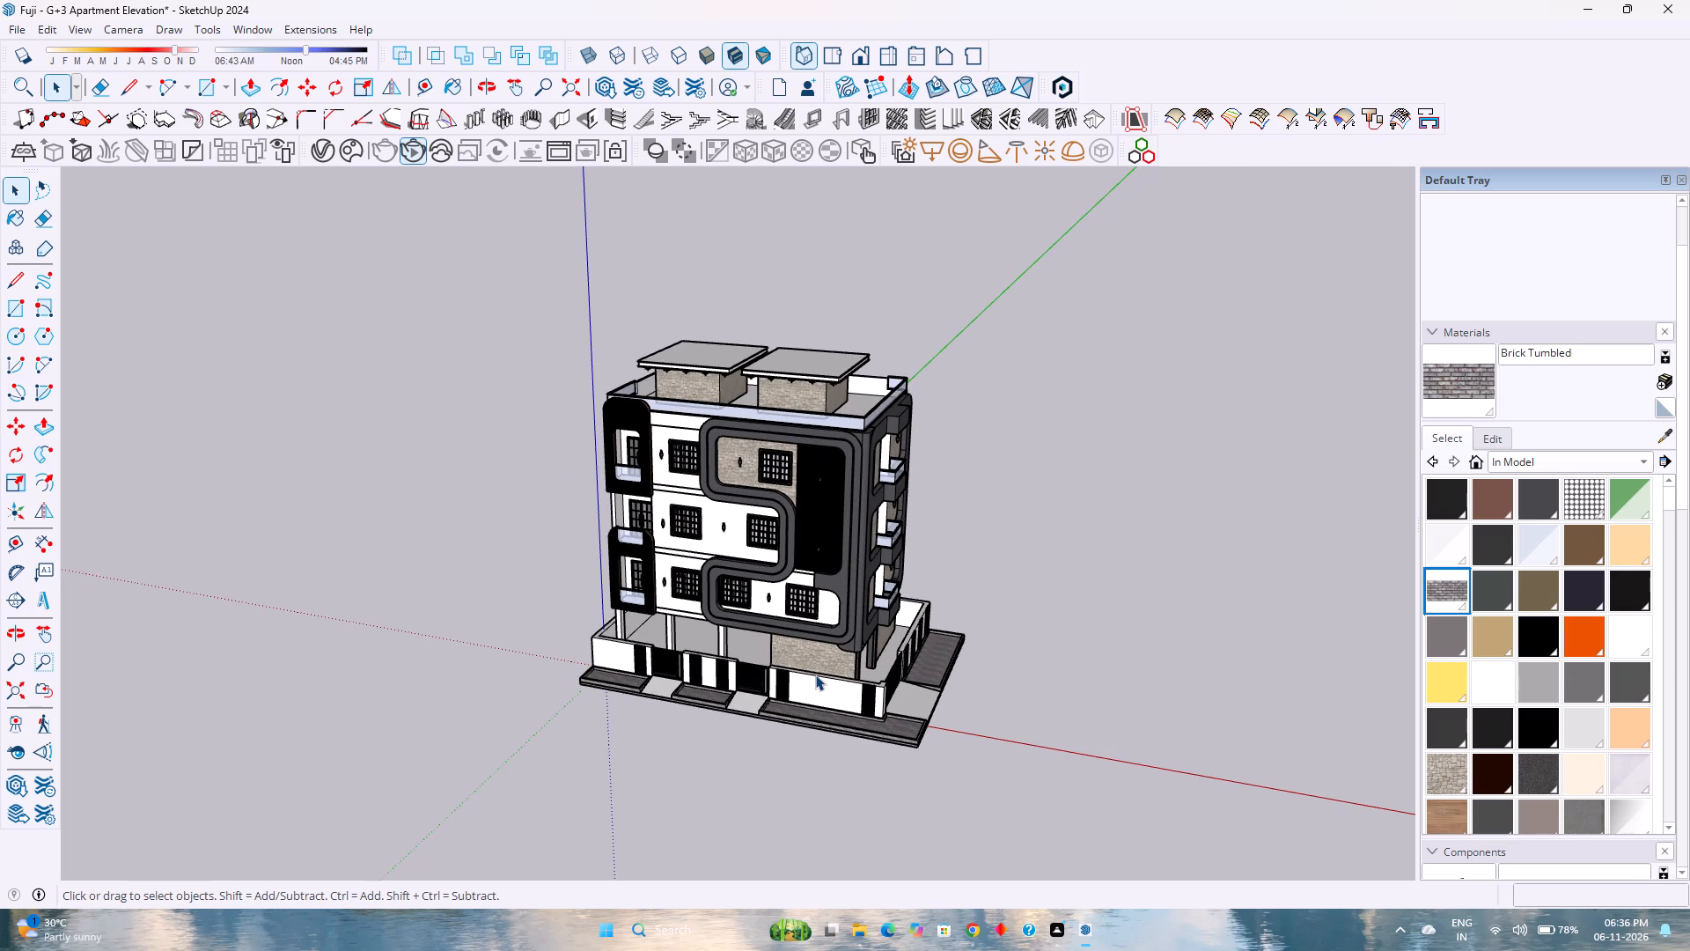
pyautogui.doubleClick(753, 702)
pyautogui.scroll(6, 752, 699)
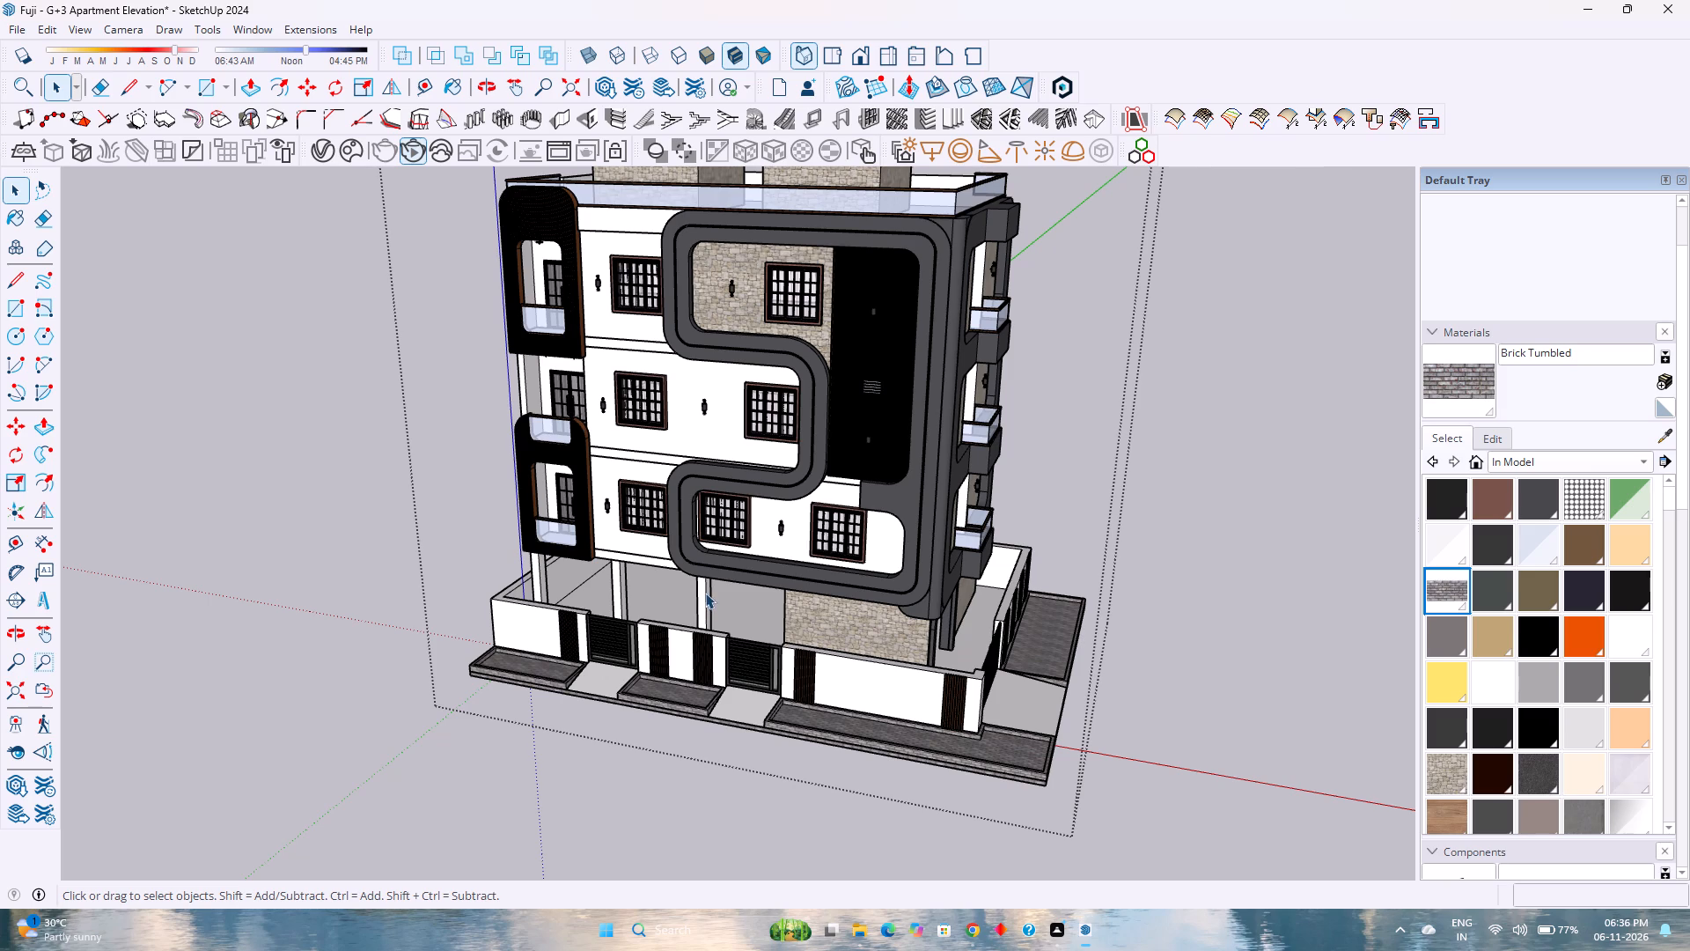
pyautogui.doubleClick(698, 591)
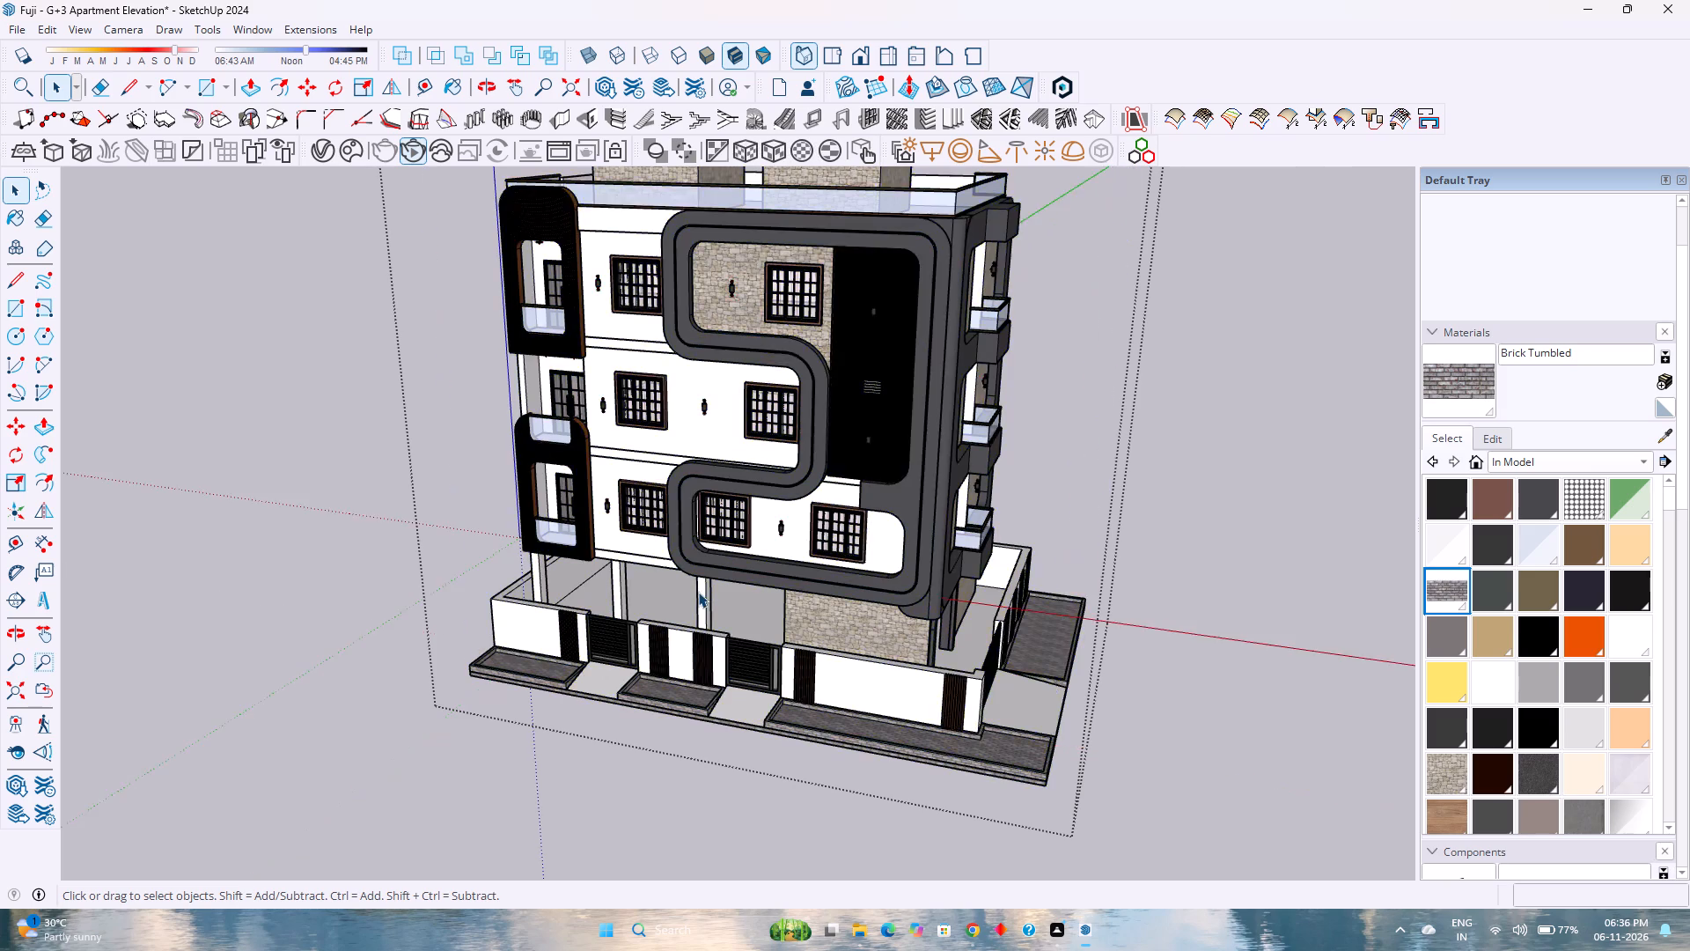
pyautogui.scroll(4, 698, 592)
pyautogui.doubleClick(705, 597)
pyautogui.scroll(2, 703, 595)
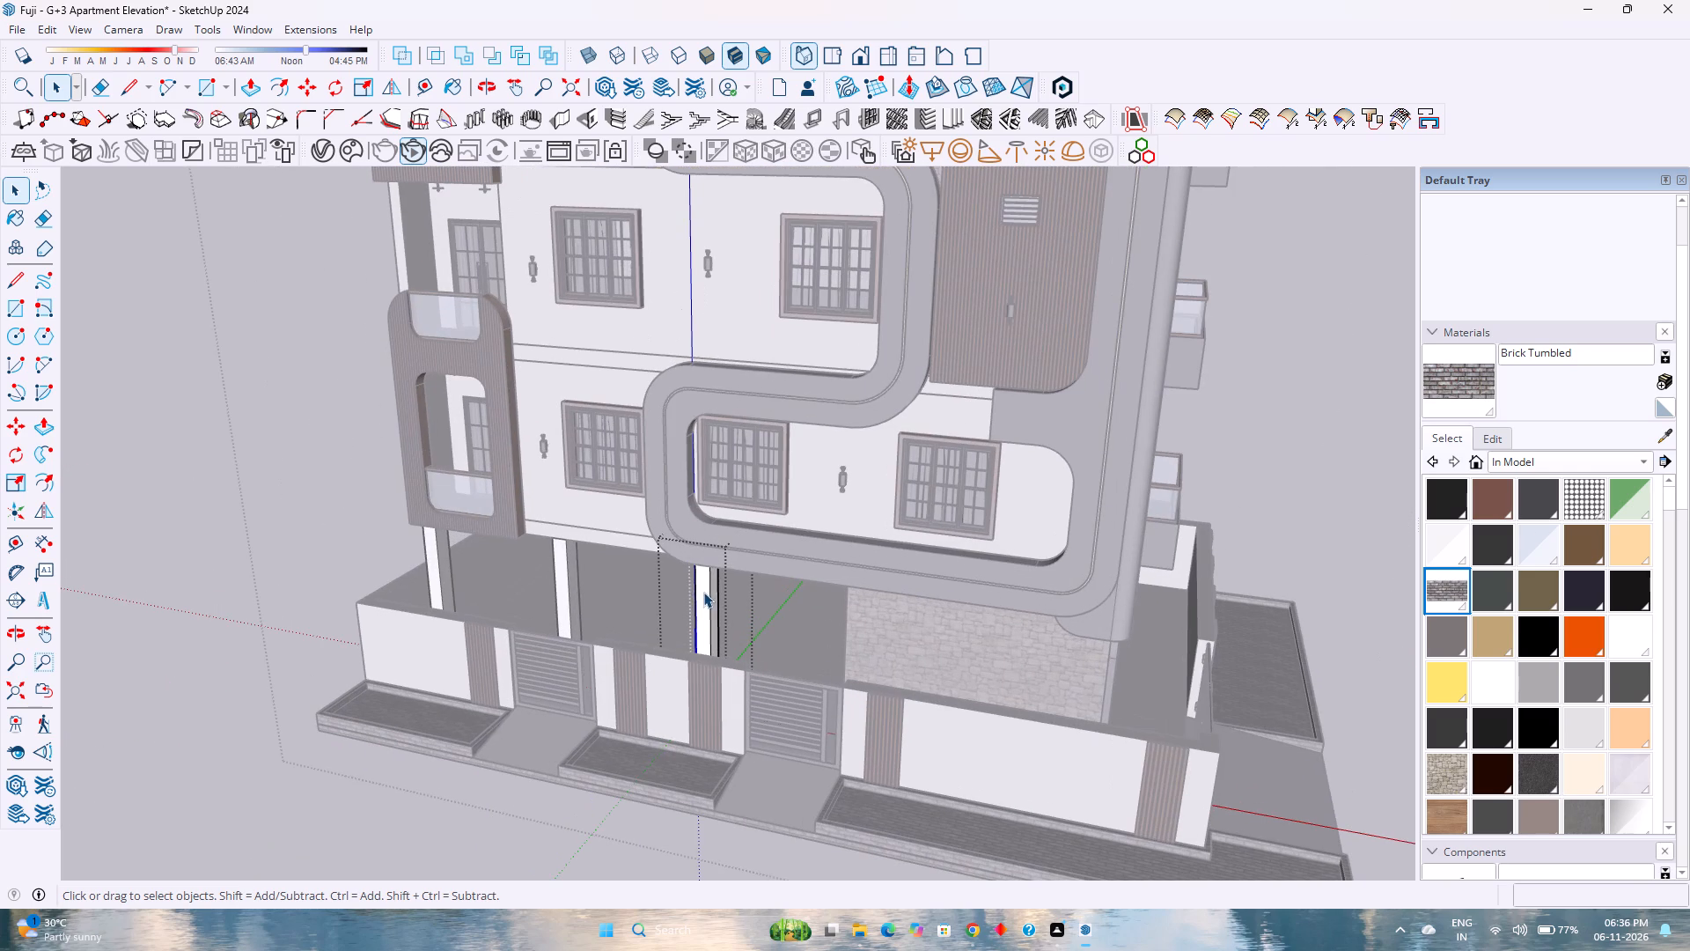
pyautogui.click(702, 613)
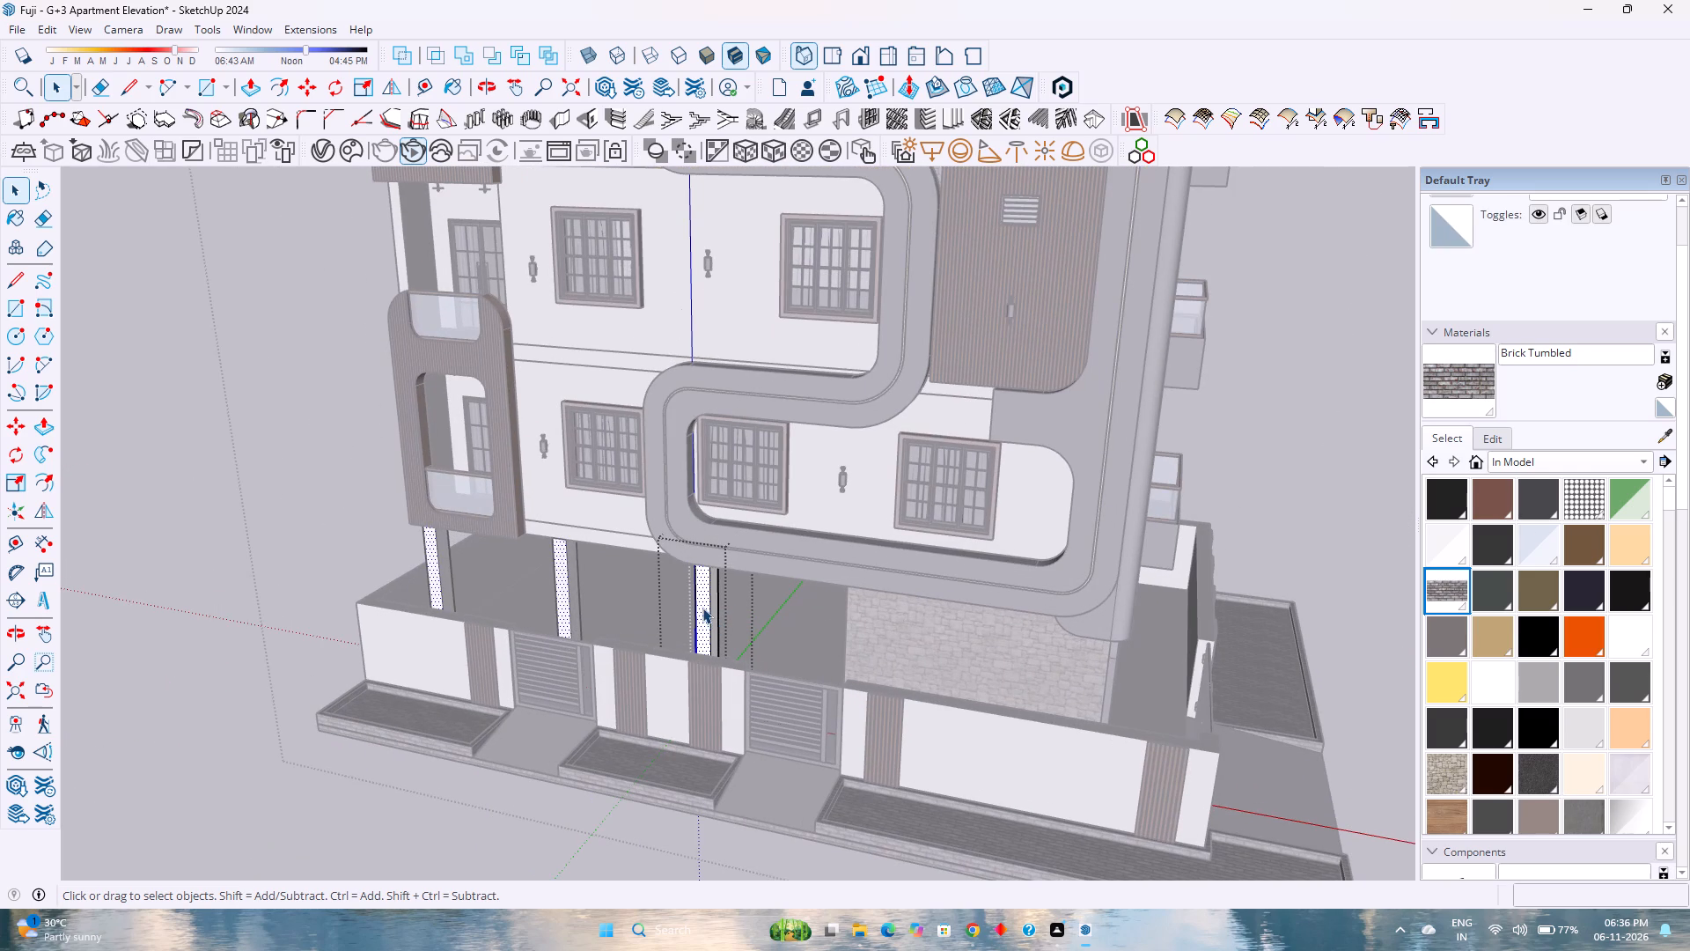
pyautogui.press('Escape')
# Browse the in-model materials and the Equinox collection for a finish suited to the ground-floor columns.
pyautogui.scroll(-4, 1535, 659)
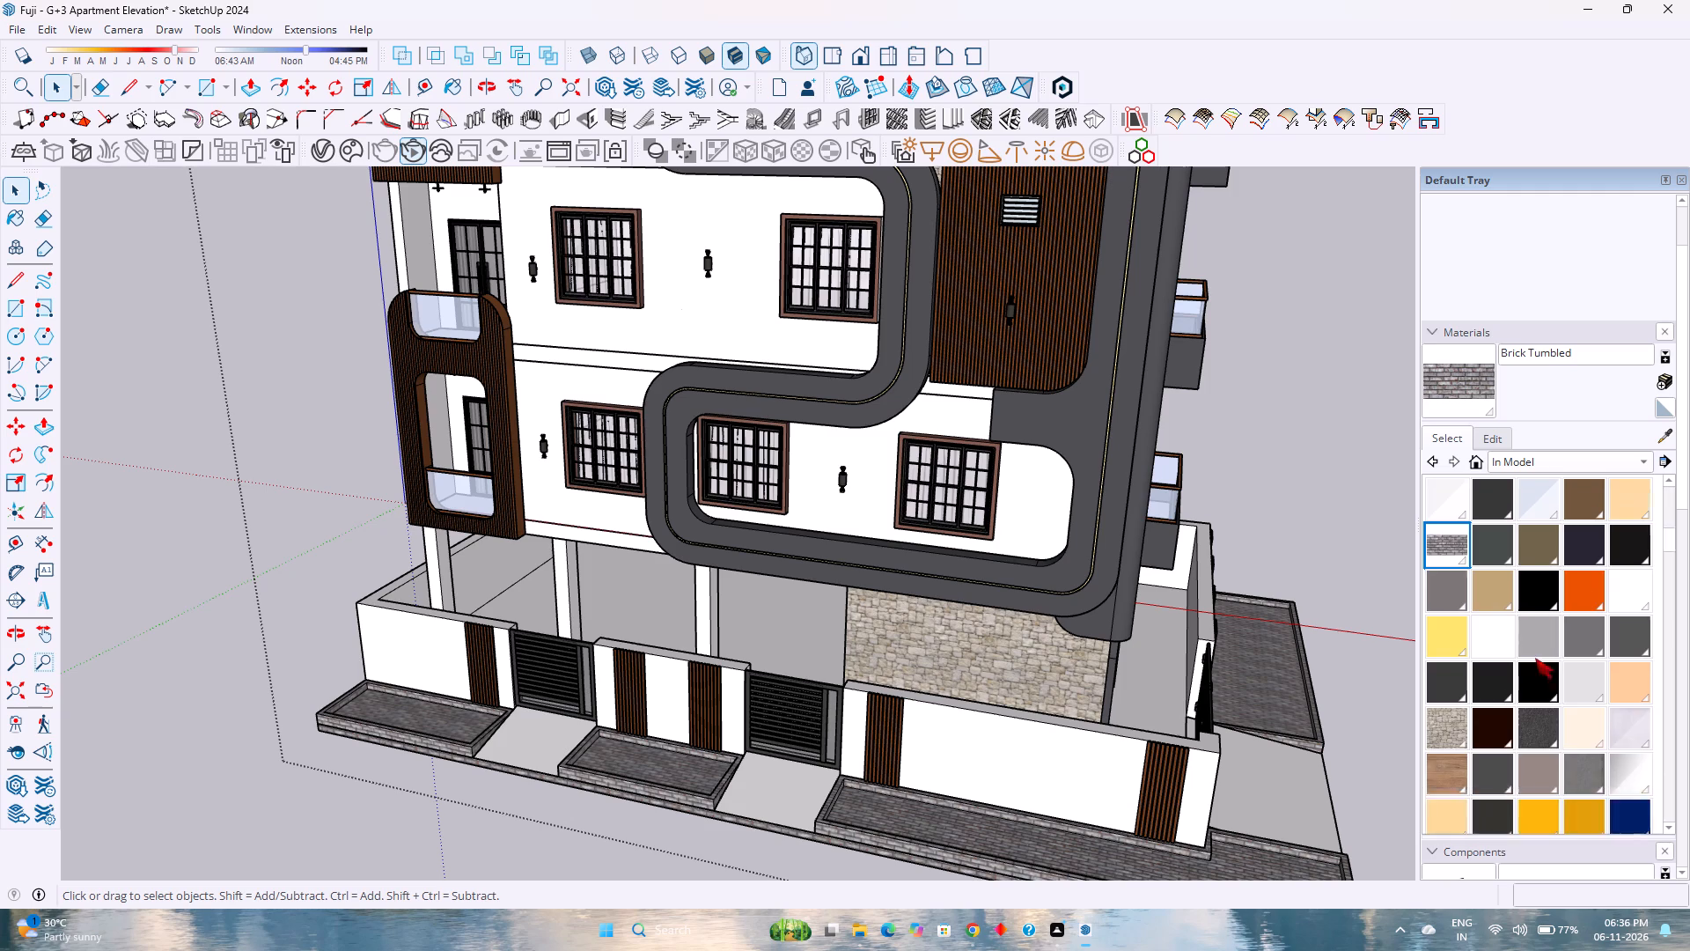
pyautogui.scroll(-4, 1539, 654)
pyautogui.scroll(1, 1539, 653)
pyautogui.scroll(-6, 1539, 653)
pyautogui.scroll(6, 1539, 643)
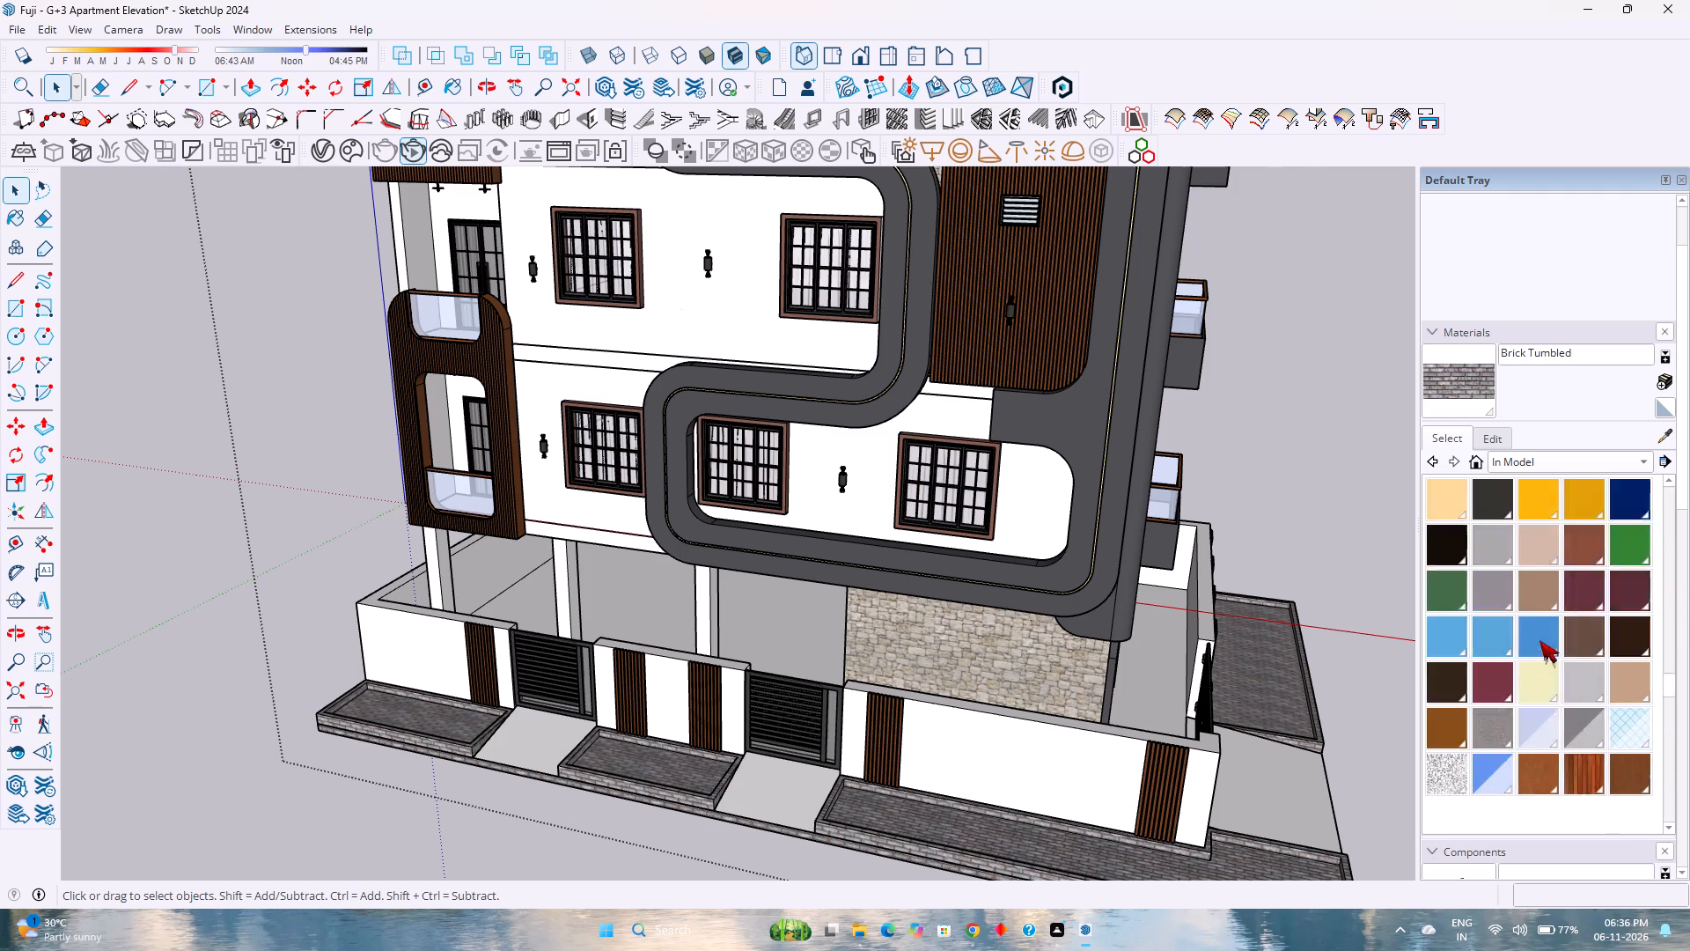
pyautogui.scroll(2, 1539, 640)
pyautogui.click(1609, 465)
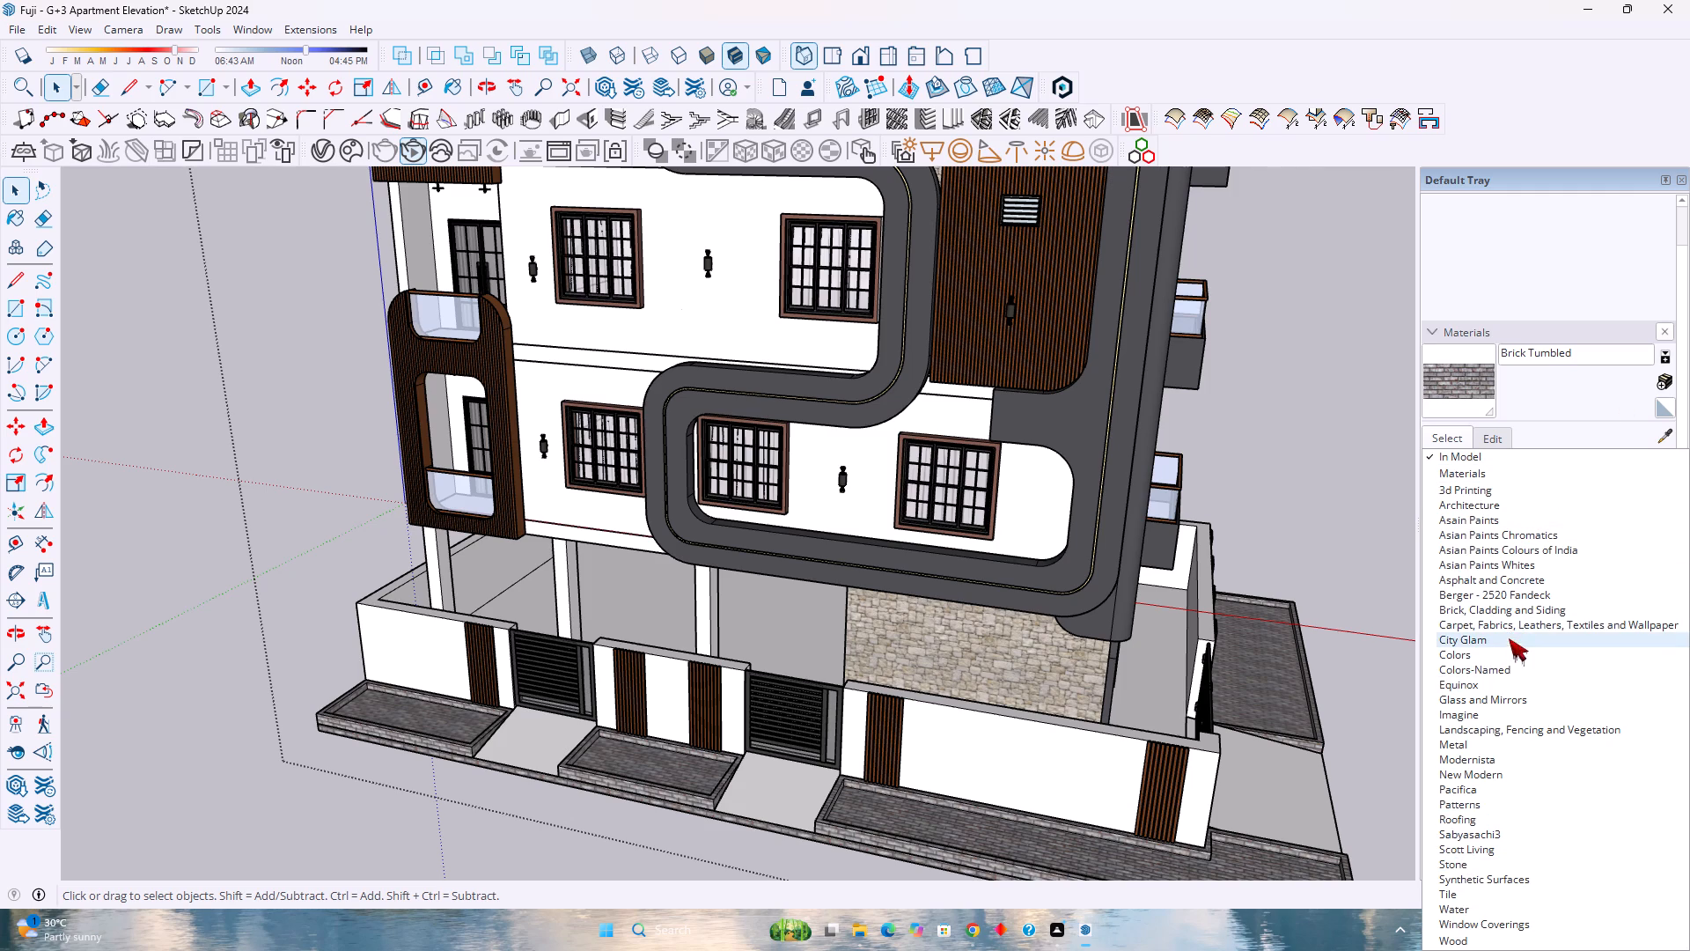
pyautogui.click(1498, 689)
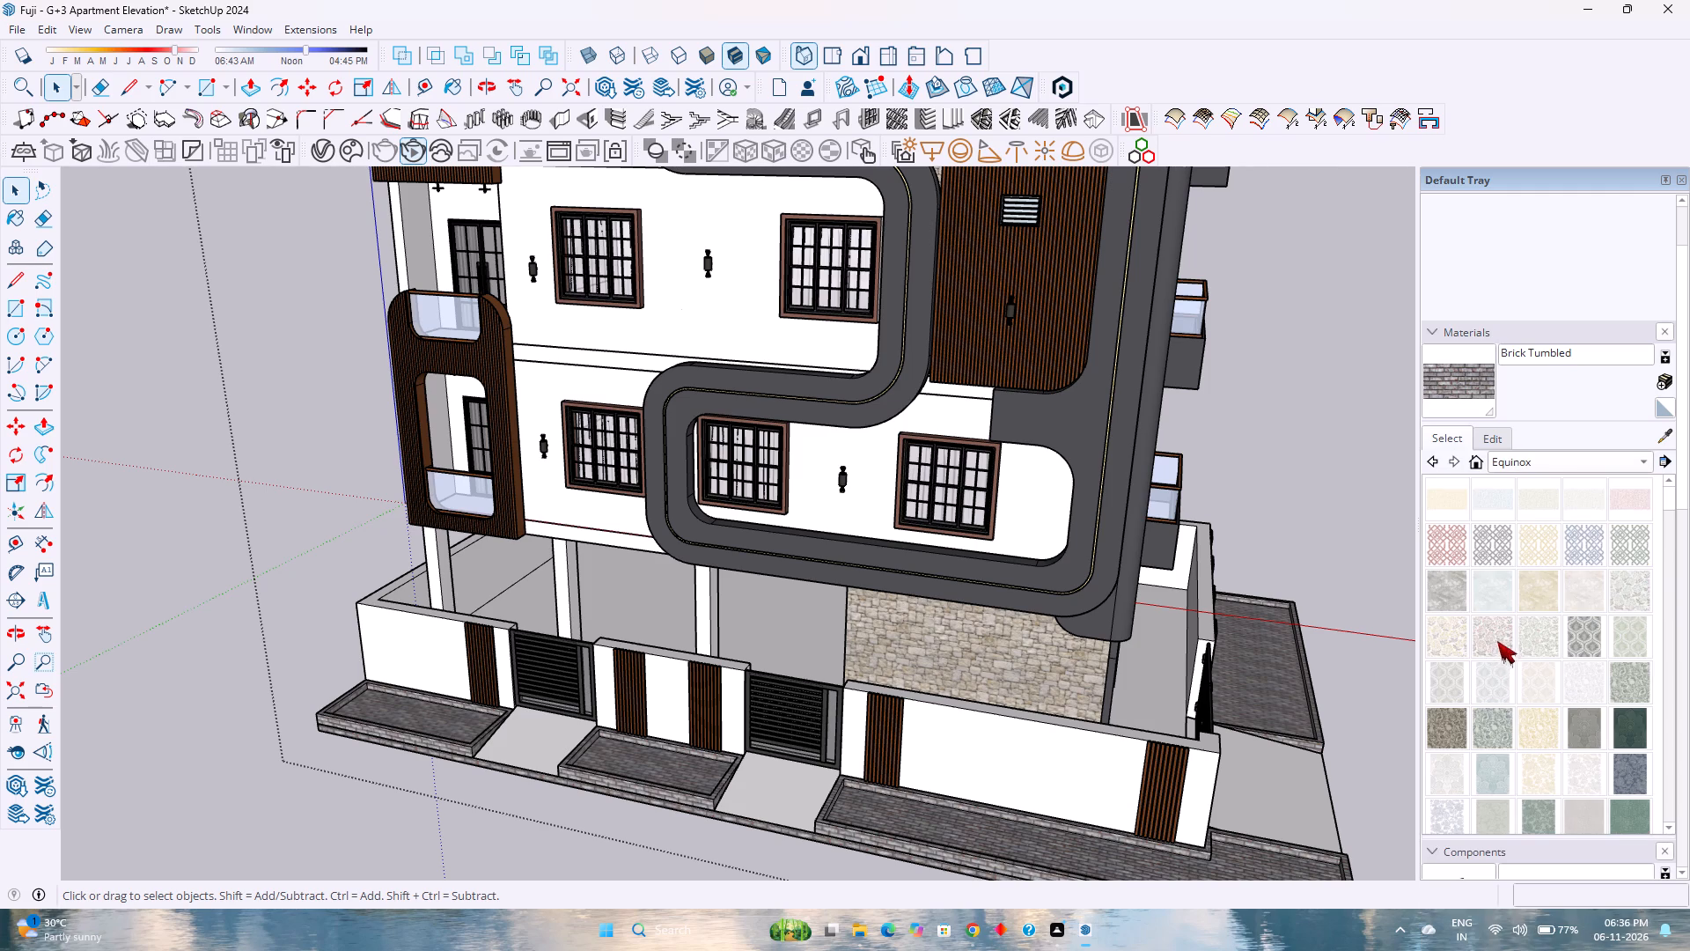
pyautogui.scroll(-1, 1498, 638)
pyautogui.scroll(7, 1498, 638)
pyautogui.scroll(-9, 1499, 638)
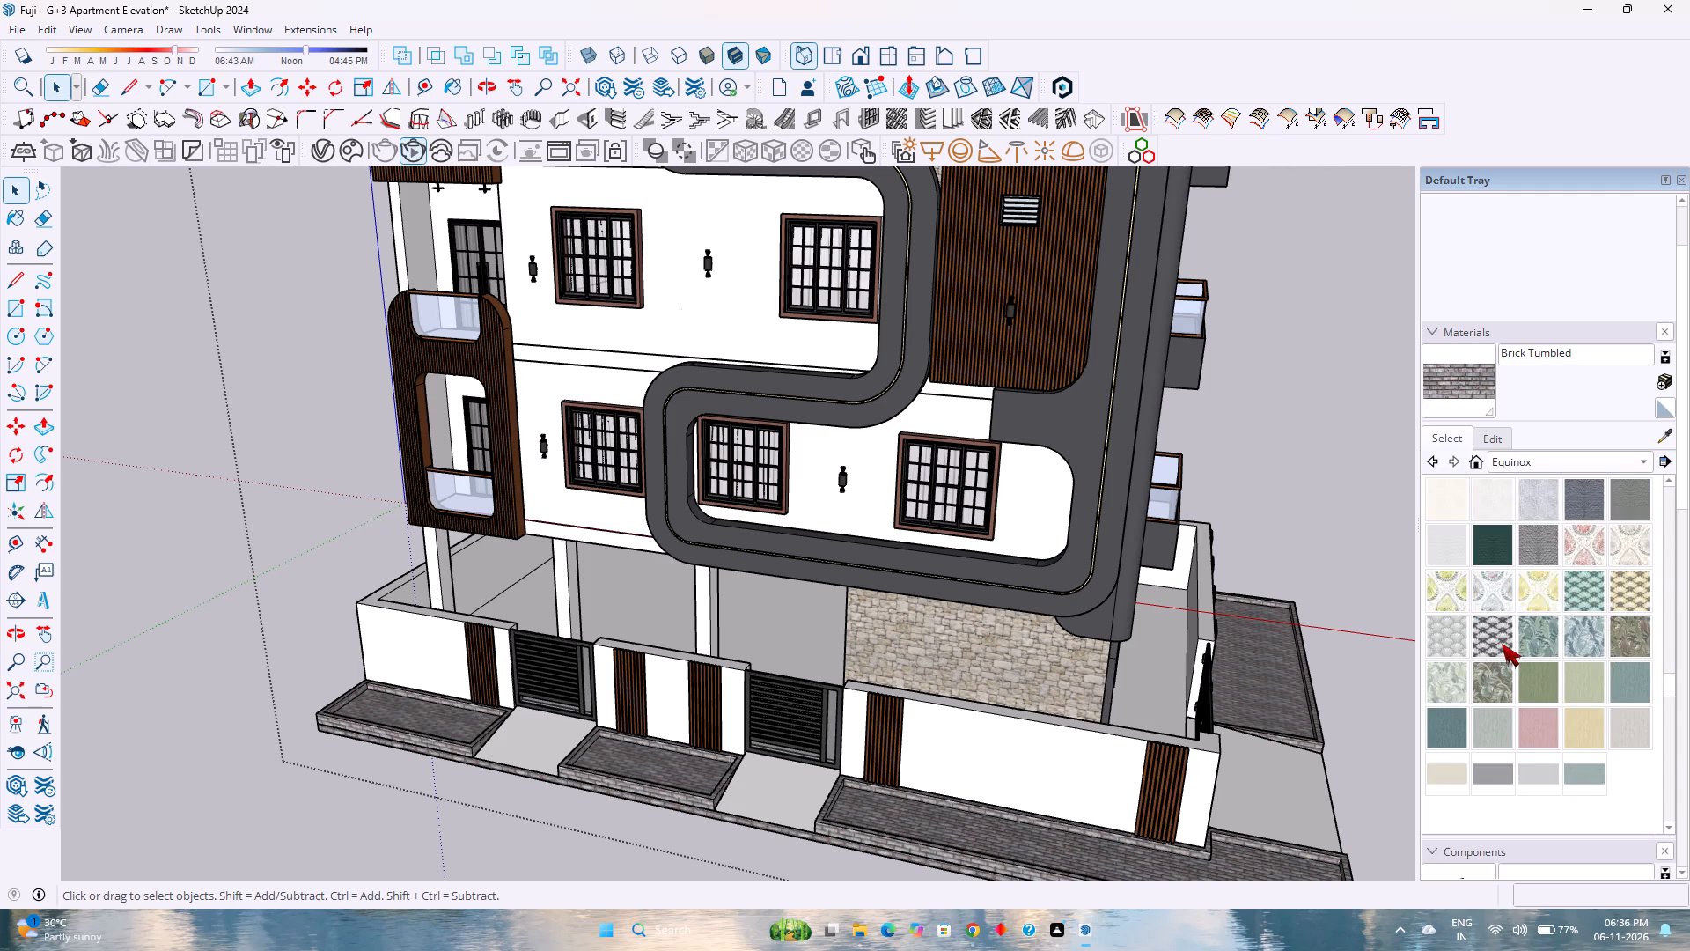
pyautogui.scroll(-4, 1502, 644)
# Paint the three ground-floor front columns with the grey speckled IMAGINE 31756 ROLL B75 material from the Imagine collection.
pyautogui.click(1521, 458)
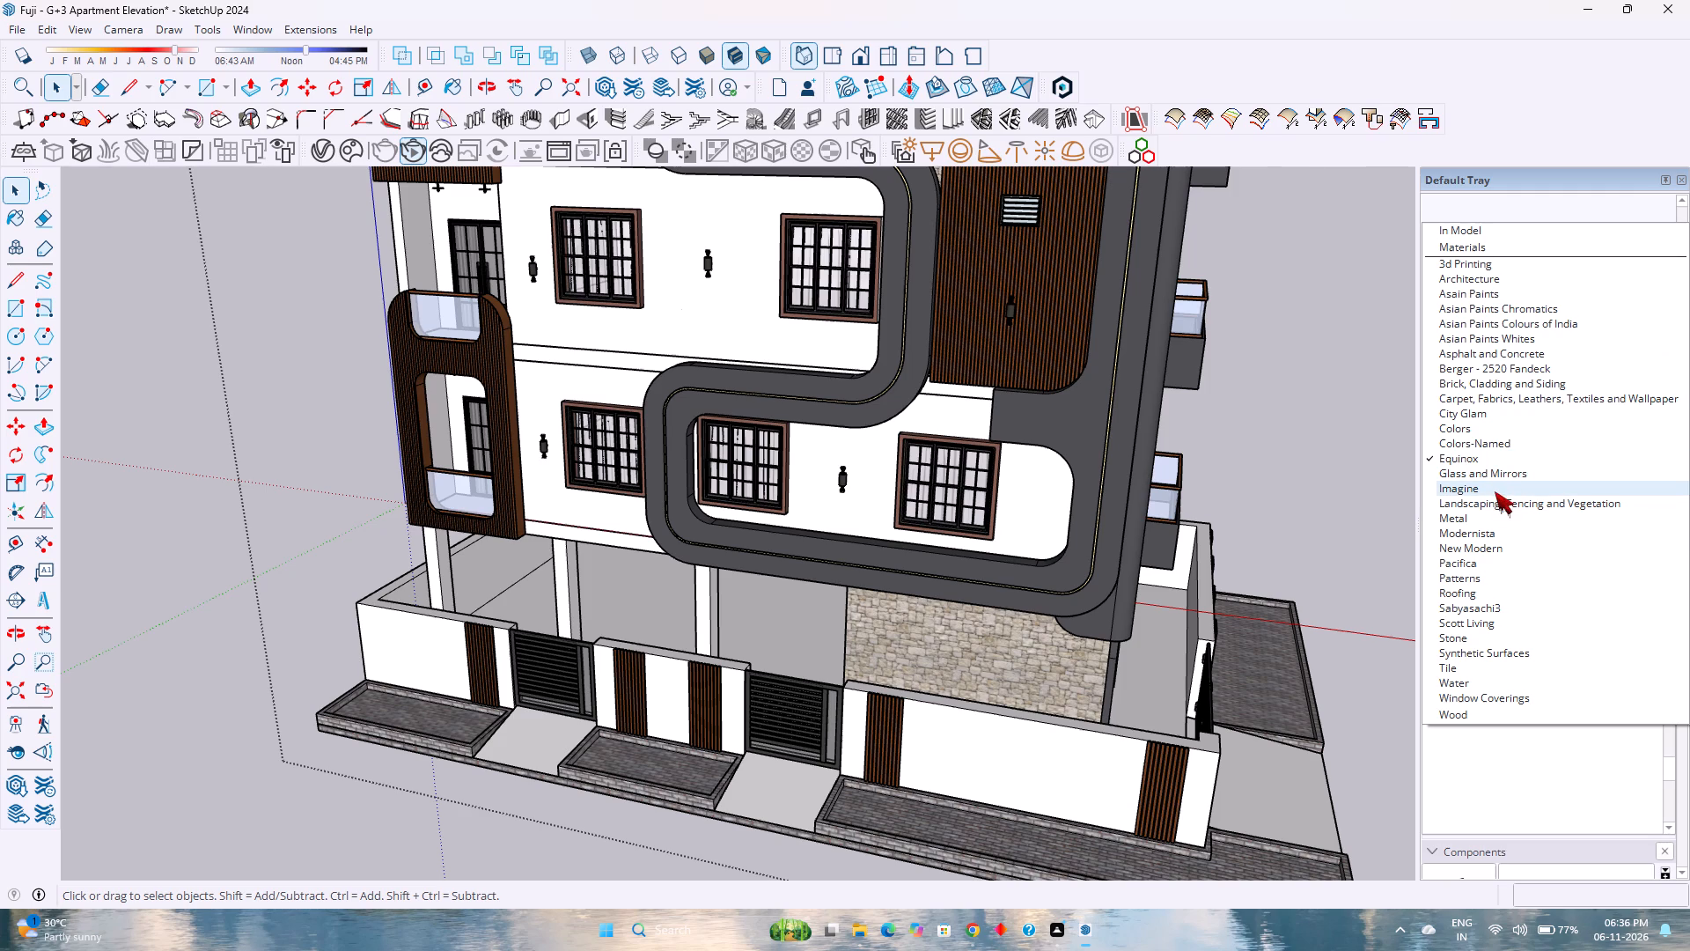
pyautogui.click(1495, 491)
pyautogui.scroll(-3, 1496, 498)
pyautogui.scroll(3, 1496, 505)
pyautogui.scroll(-3, 1496, 505)
pyautogui.scroll(3, 1496, 505)
pyautogui.scroll(-3, 1496, 502)
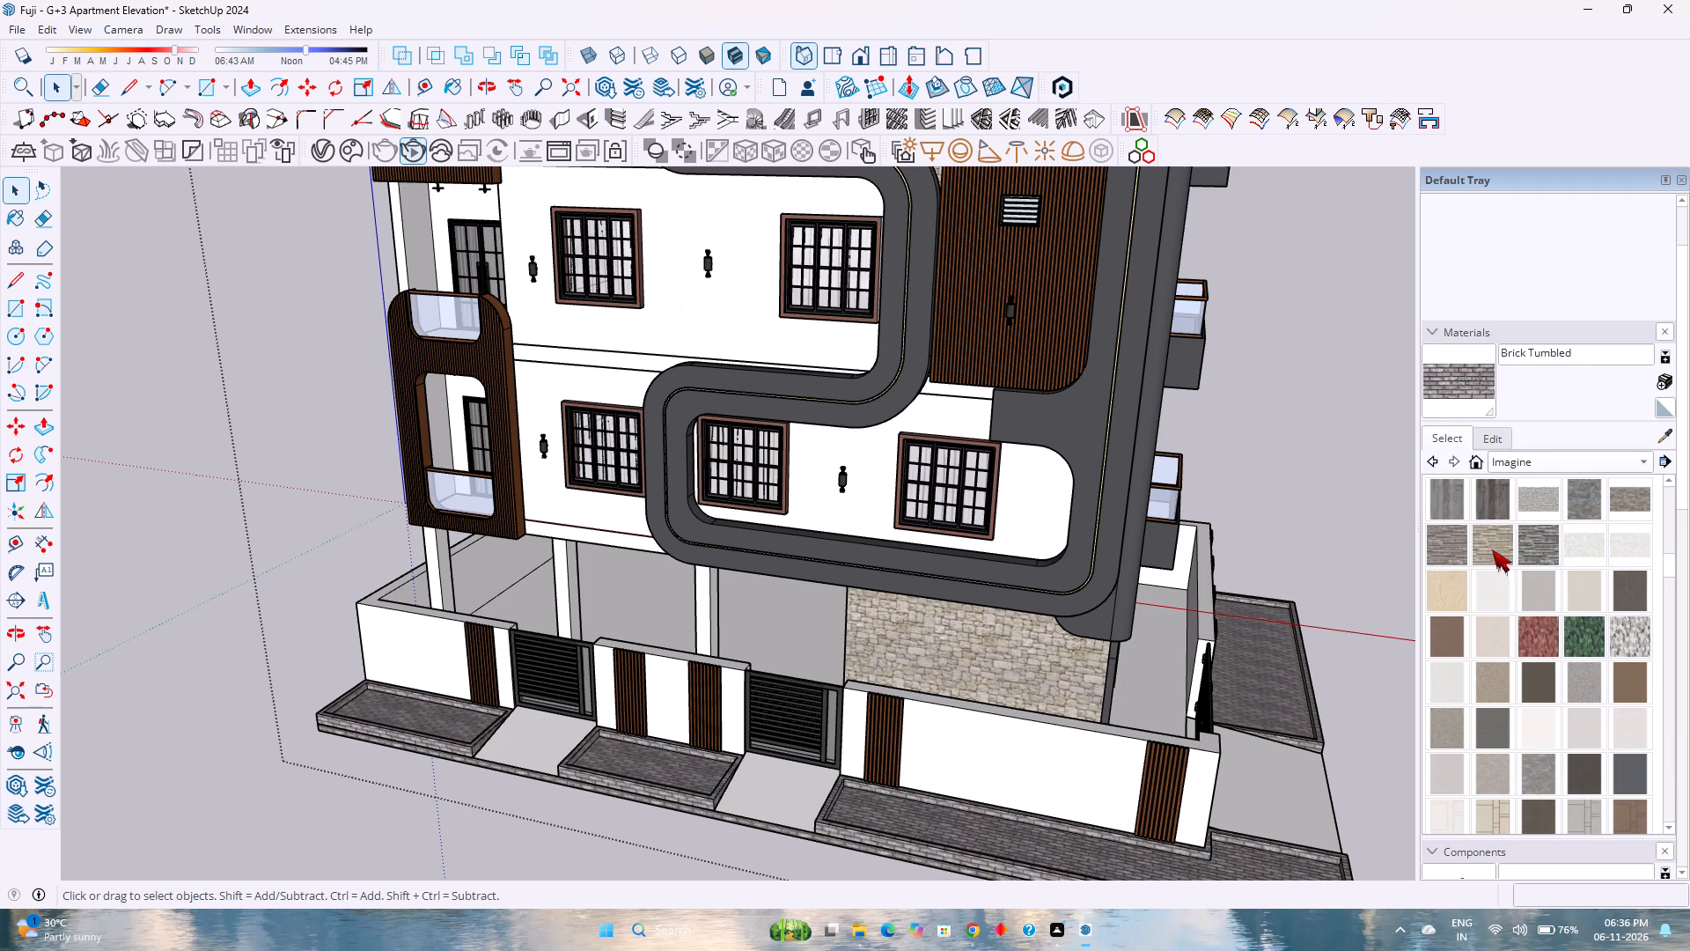
pyautogui.scroll(3, 1516, 586)
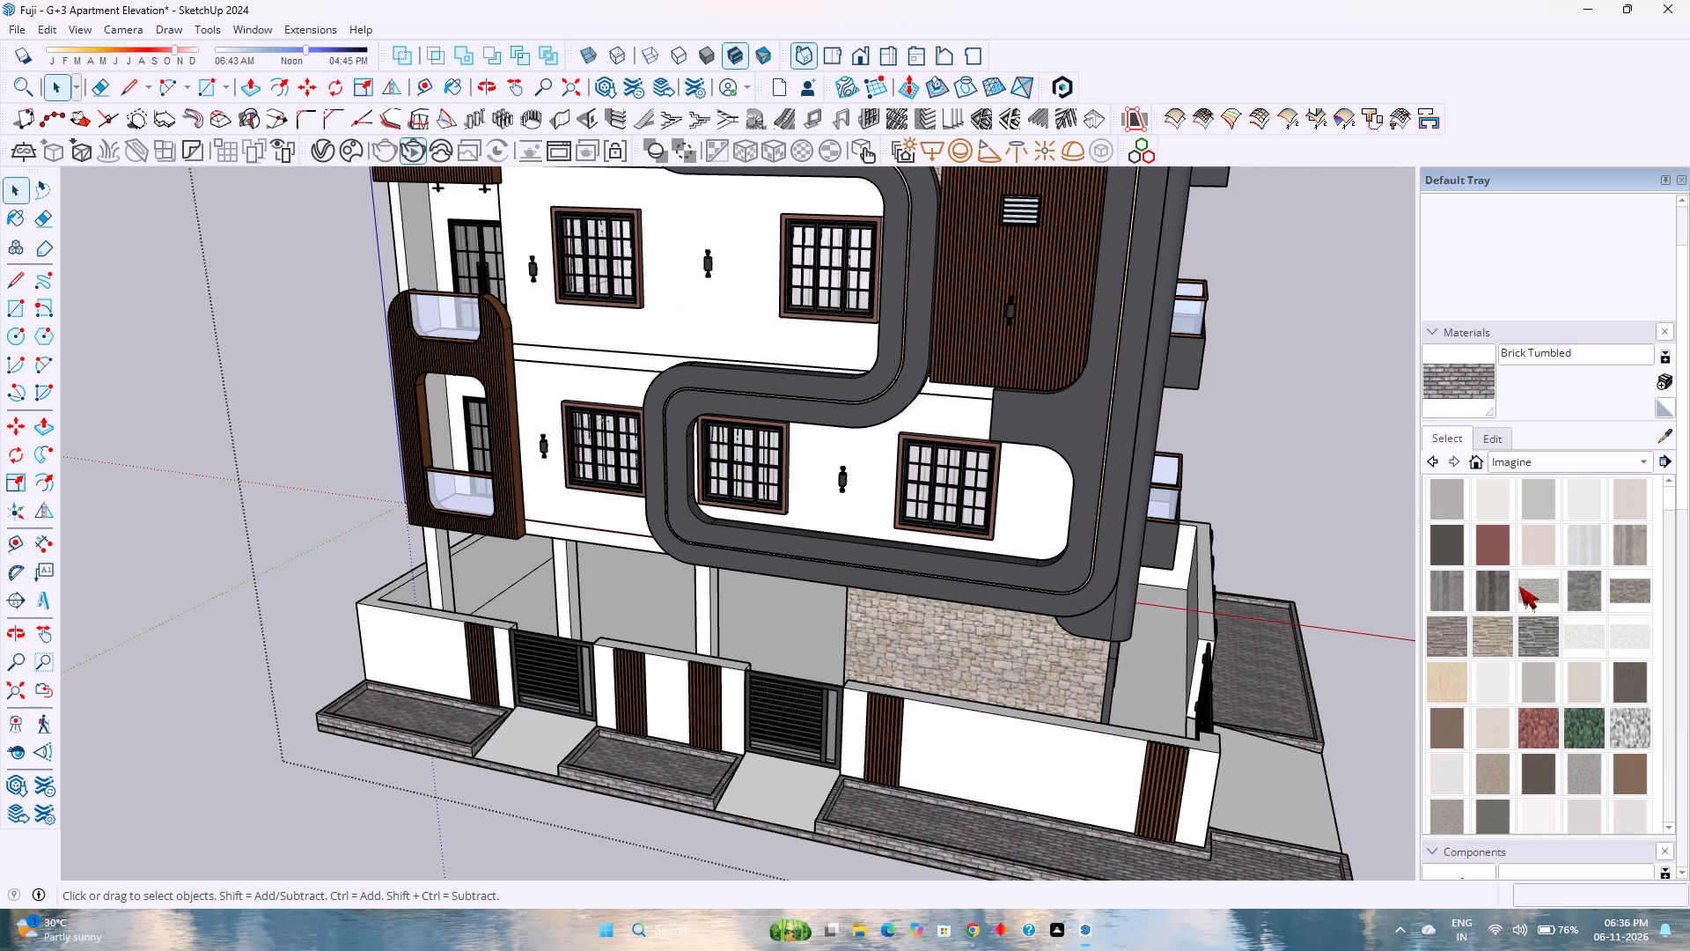
pyautogui.scroll(1, 1522, 577)
pyautogui.scroll(-3, 1520, 573)
pyautogui.click(1586, 678)
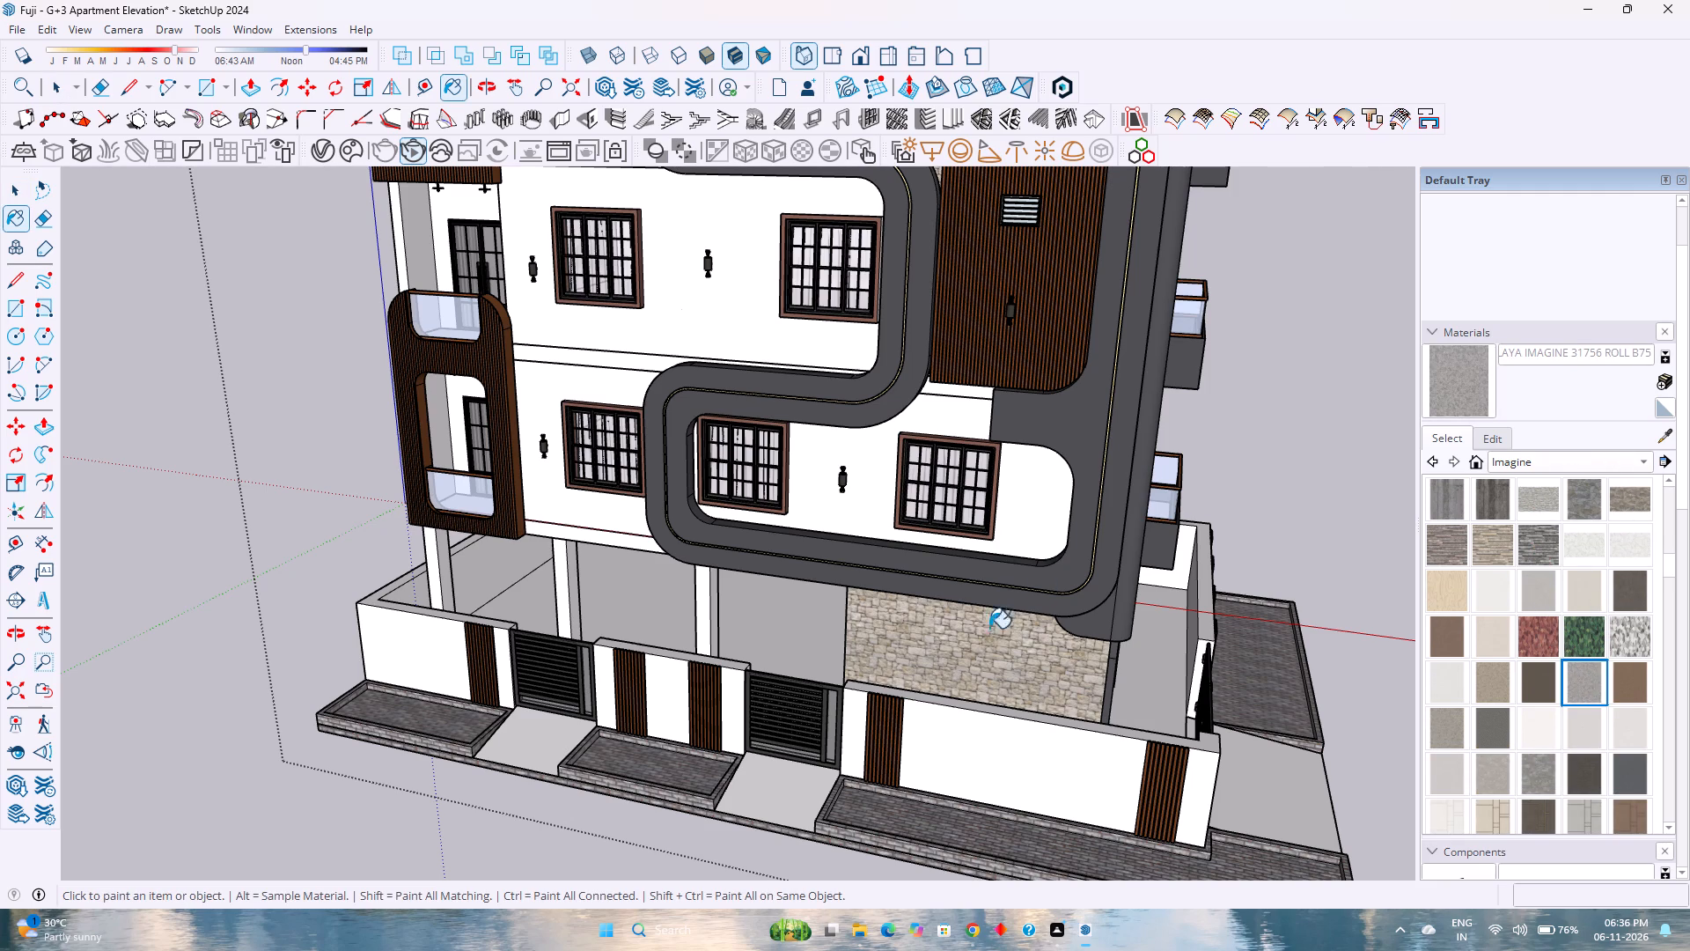
pyautogui.click(710, 622)
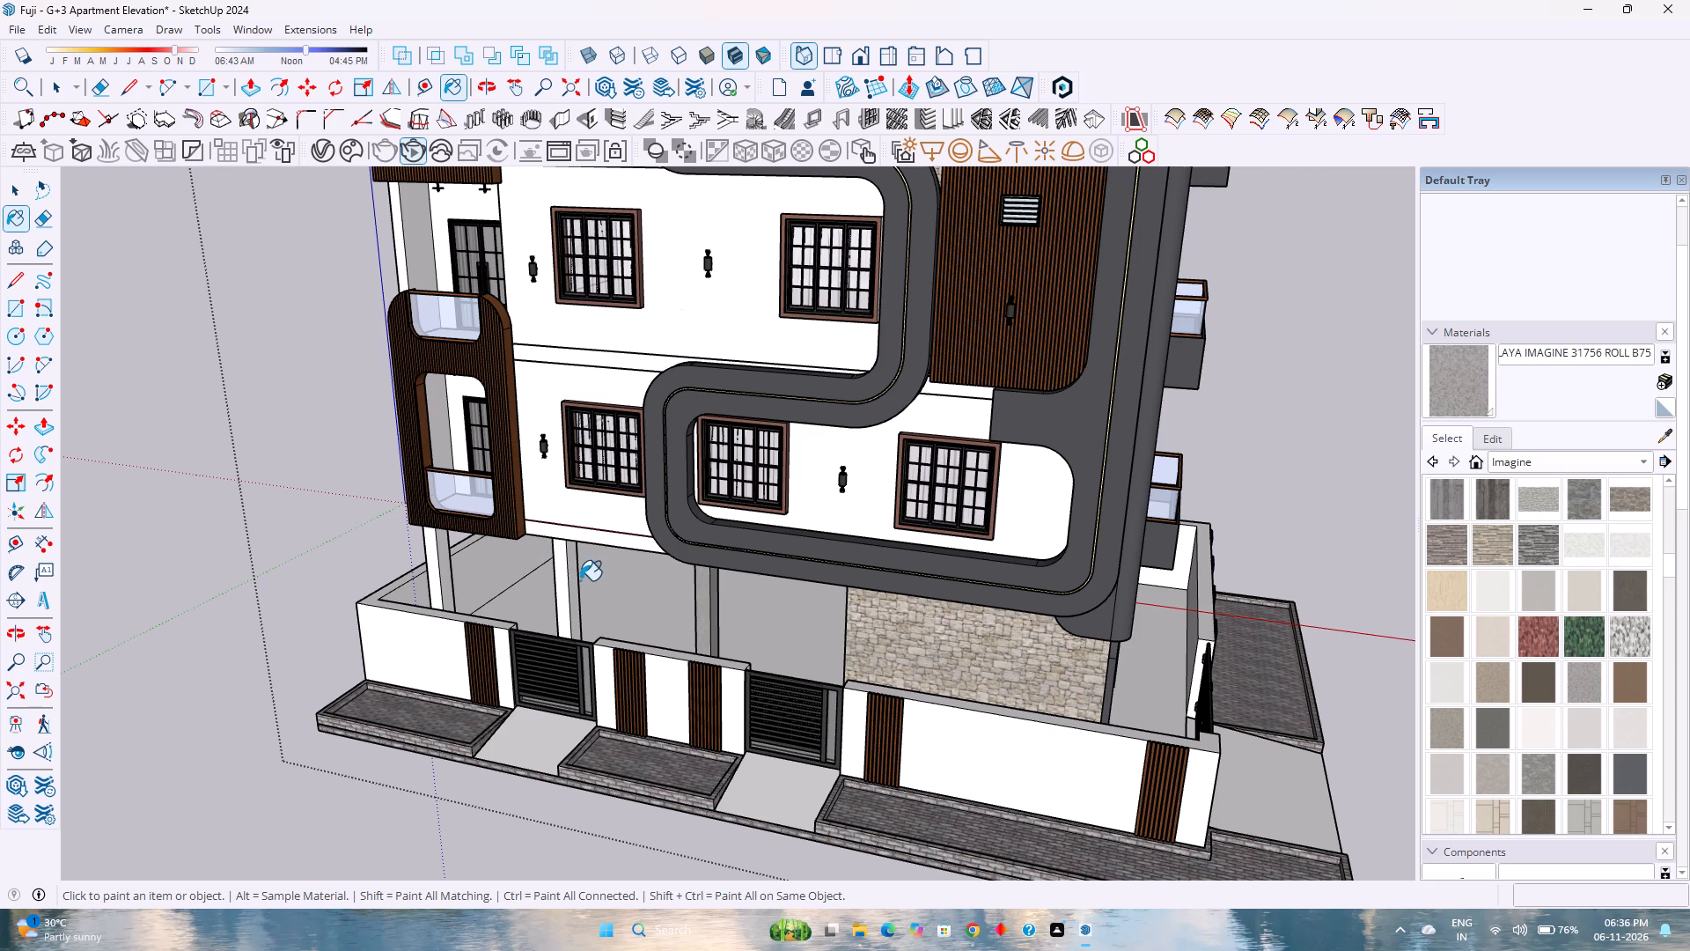
pyautogui.click(570, 586)
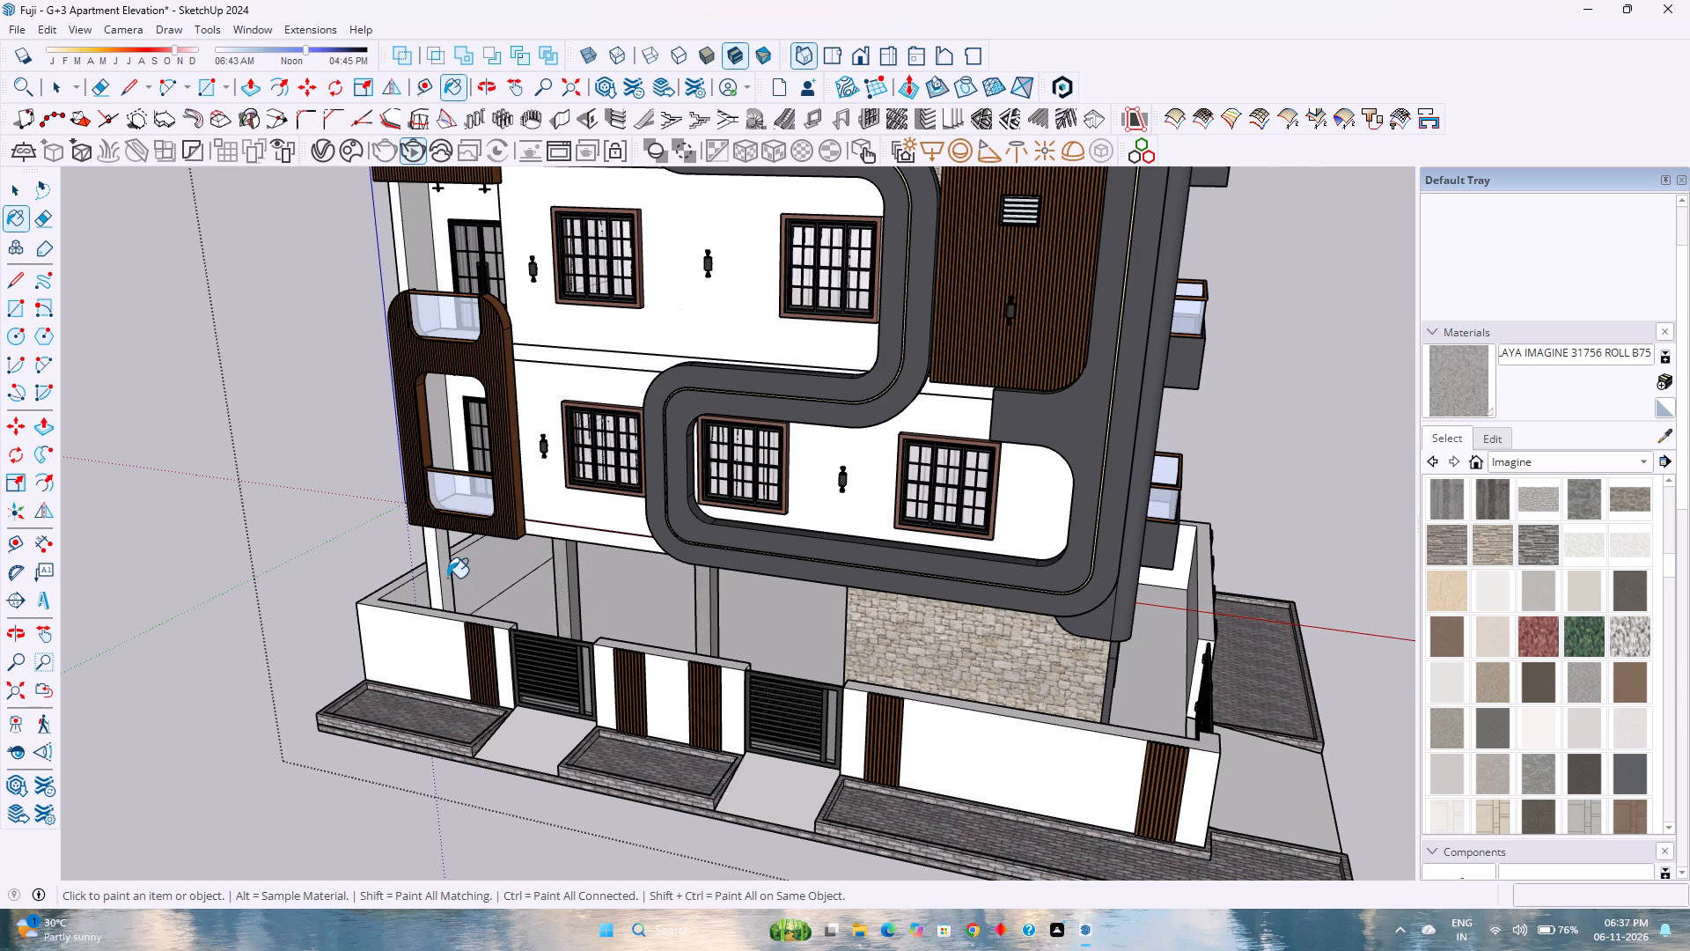
pyautogui.click(447, 578)
# Paint the remaining white ground-floor columns at the rear with the same IMAGINE 31756 ROLL B75 material.
pyautogui.moveTo(440, 583); pyautogui.dragTo(874, 621, button='middle')
pyautogui.middleClick(881, 620)
pyautogui.moveTo(909, 611); pyautogui.dragTo(920, 608, button='middle')
pyautogui.moveTo(940, 601); pyautogui.dragTo(965, 596, button='middle')
pyautogui.moveTo(1027, 587); pyautogui.dragTo(1040, 584, button='middle')
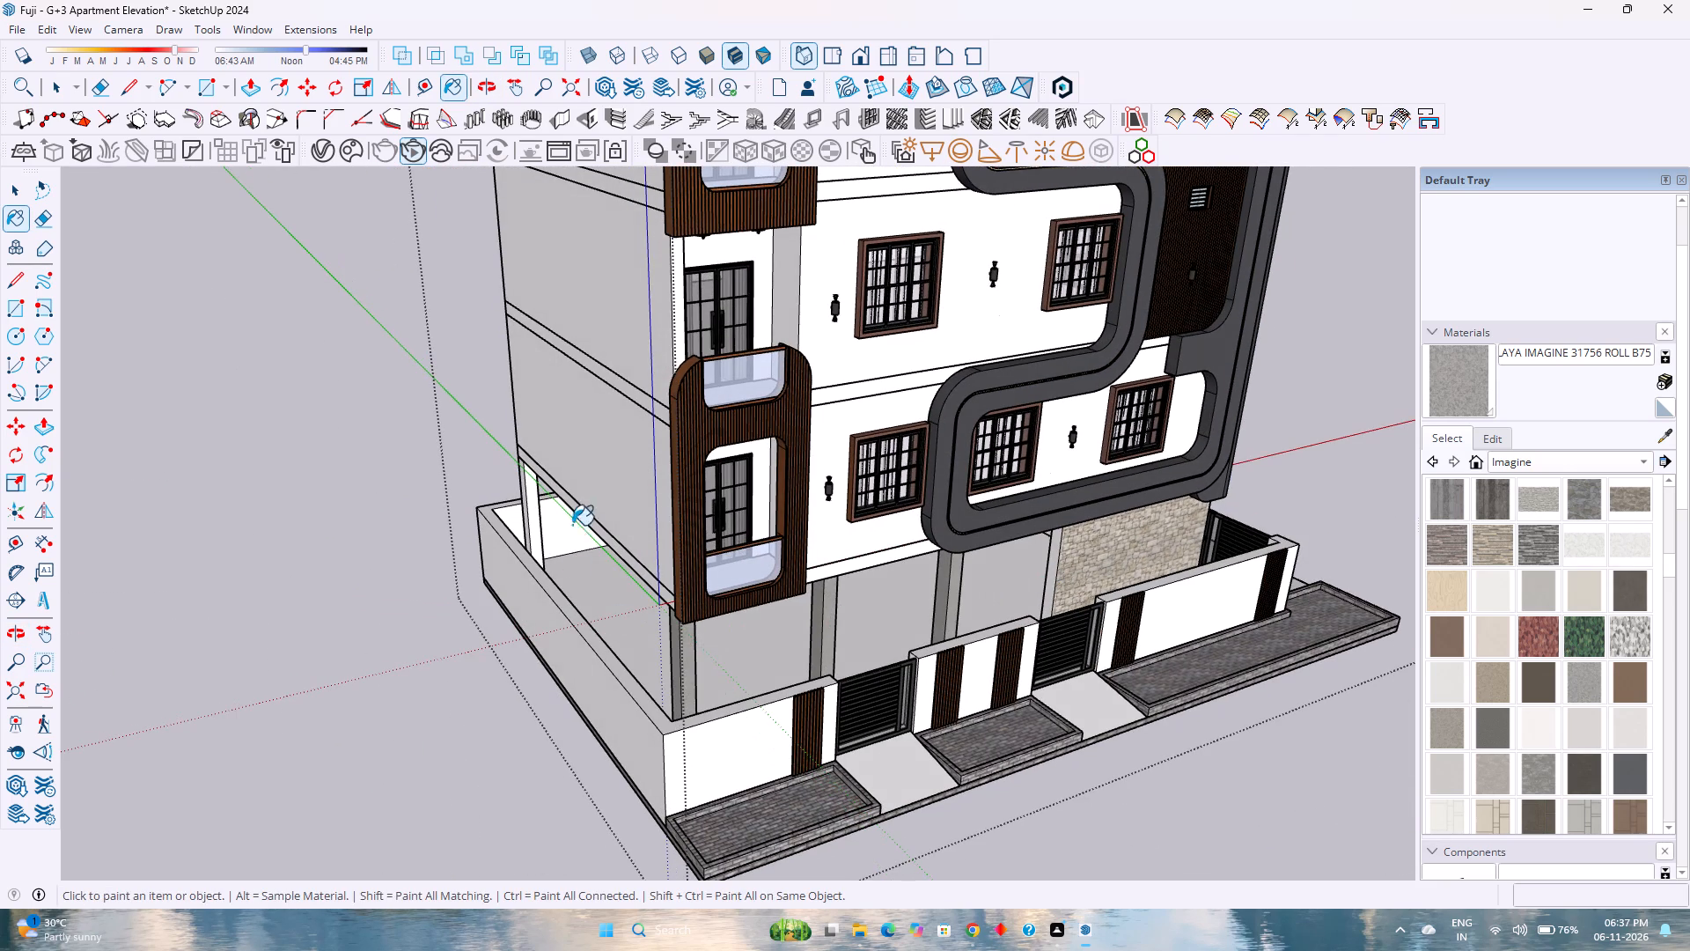
pyautogui.click(536, 528)
pyautogui.moveTo(516, 536); pyautogui.dragTo(525, 541, button='middle')
pyautogui.moveTo(534, 543); pyautogui.dragTo(990, 560, button='middle')
pyautogui.moveTo(1011, 557); pyautogui.dragTo(1026, 555, button='middle')
pyautogui.middleClick(1026, 555)
pyautogui.moveTo(1027, 554); pyautogui.dragTo(1055, 539, button='middle')
pyautogui.moveTo(1069, 534); pyautogui.dragTo(1176, 510, button='middle')
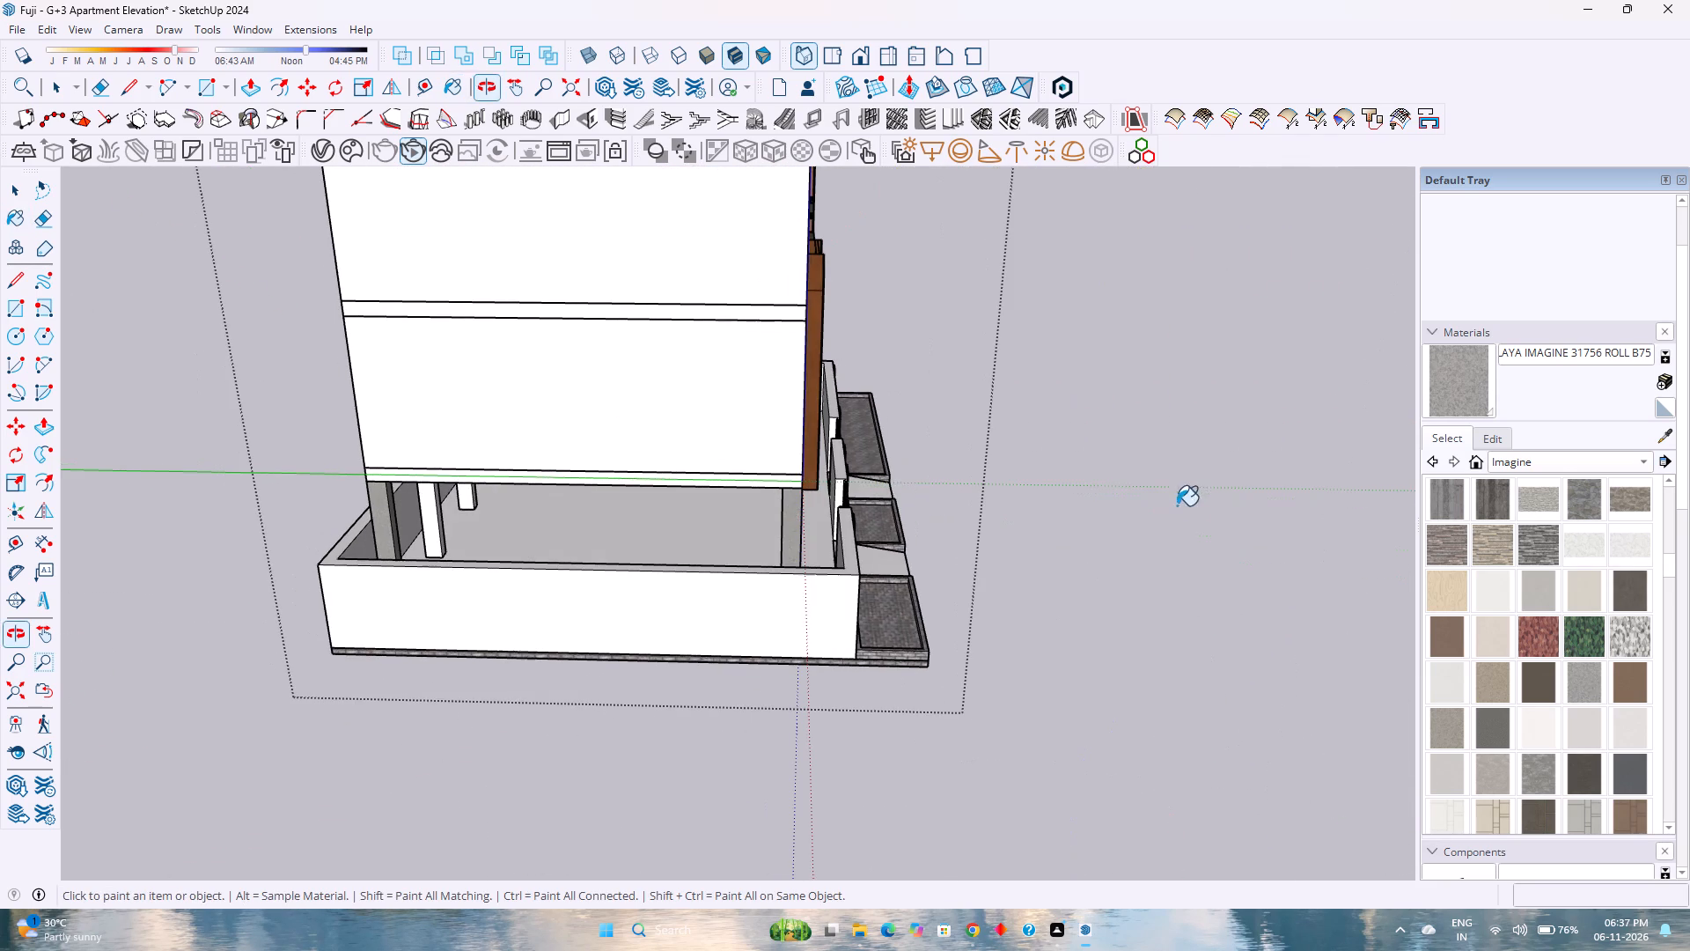
pyautogui.click(437, 525)
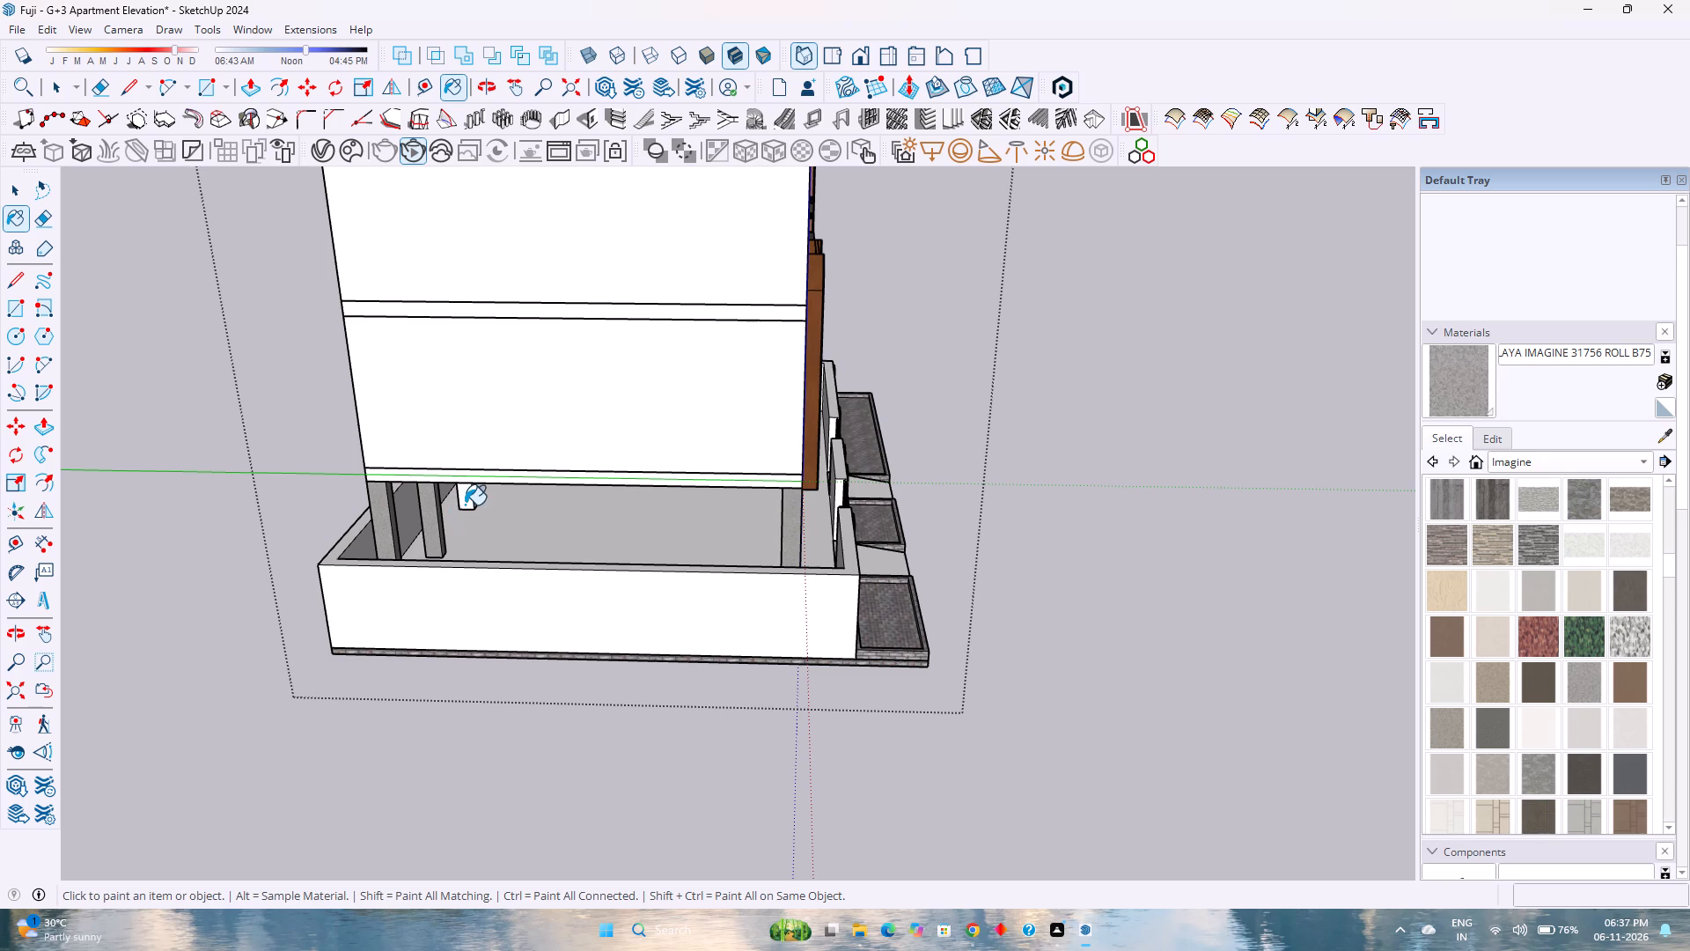
pyautogui.click(466, 504)
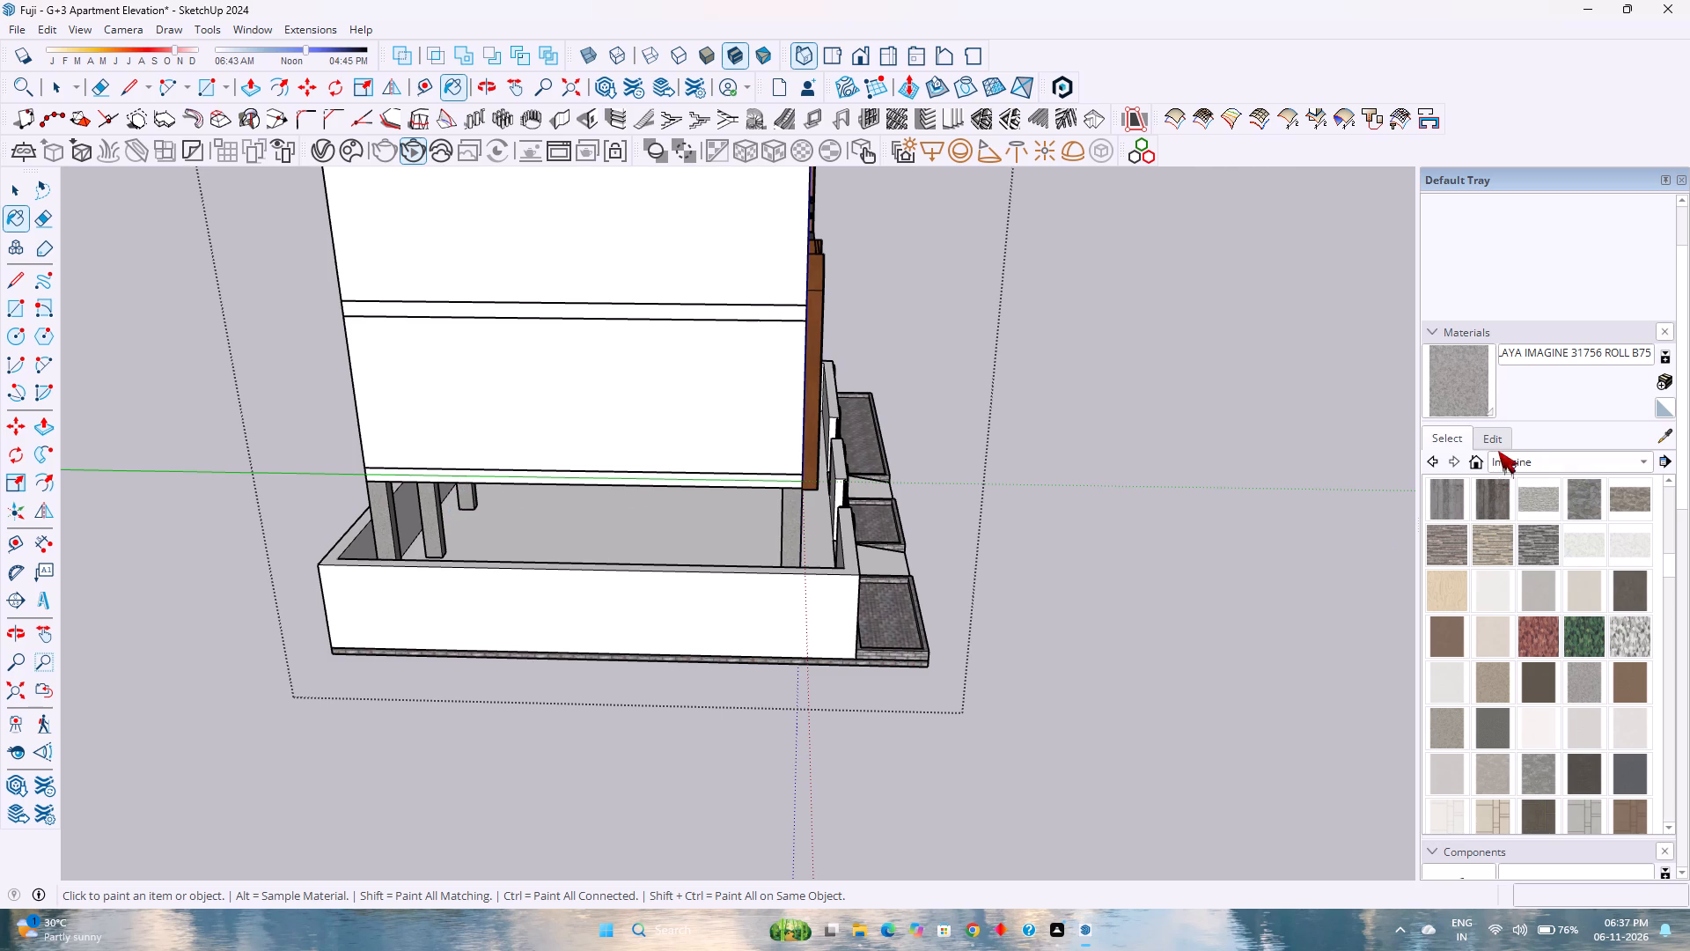
# Lighten the IMAGINE 31756 ROLL B75 column material by setting its HLS lightness to 75.
pyautogui.click(1495, 439)
pyautogui.moveTo(1530, 595); pyautogui.dragTo(1546, 595)
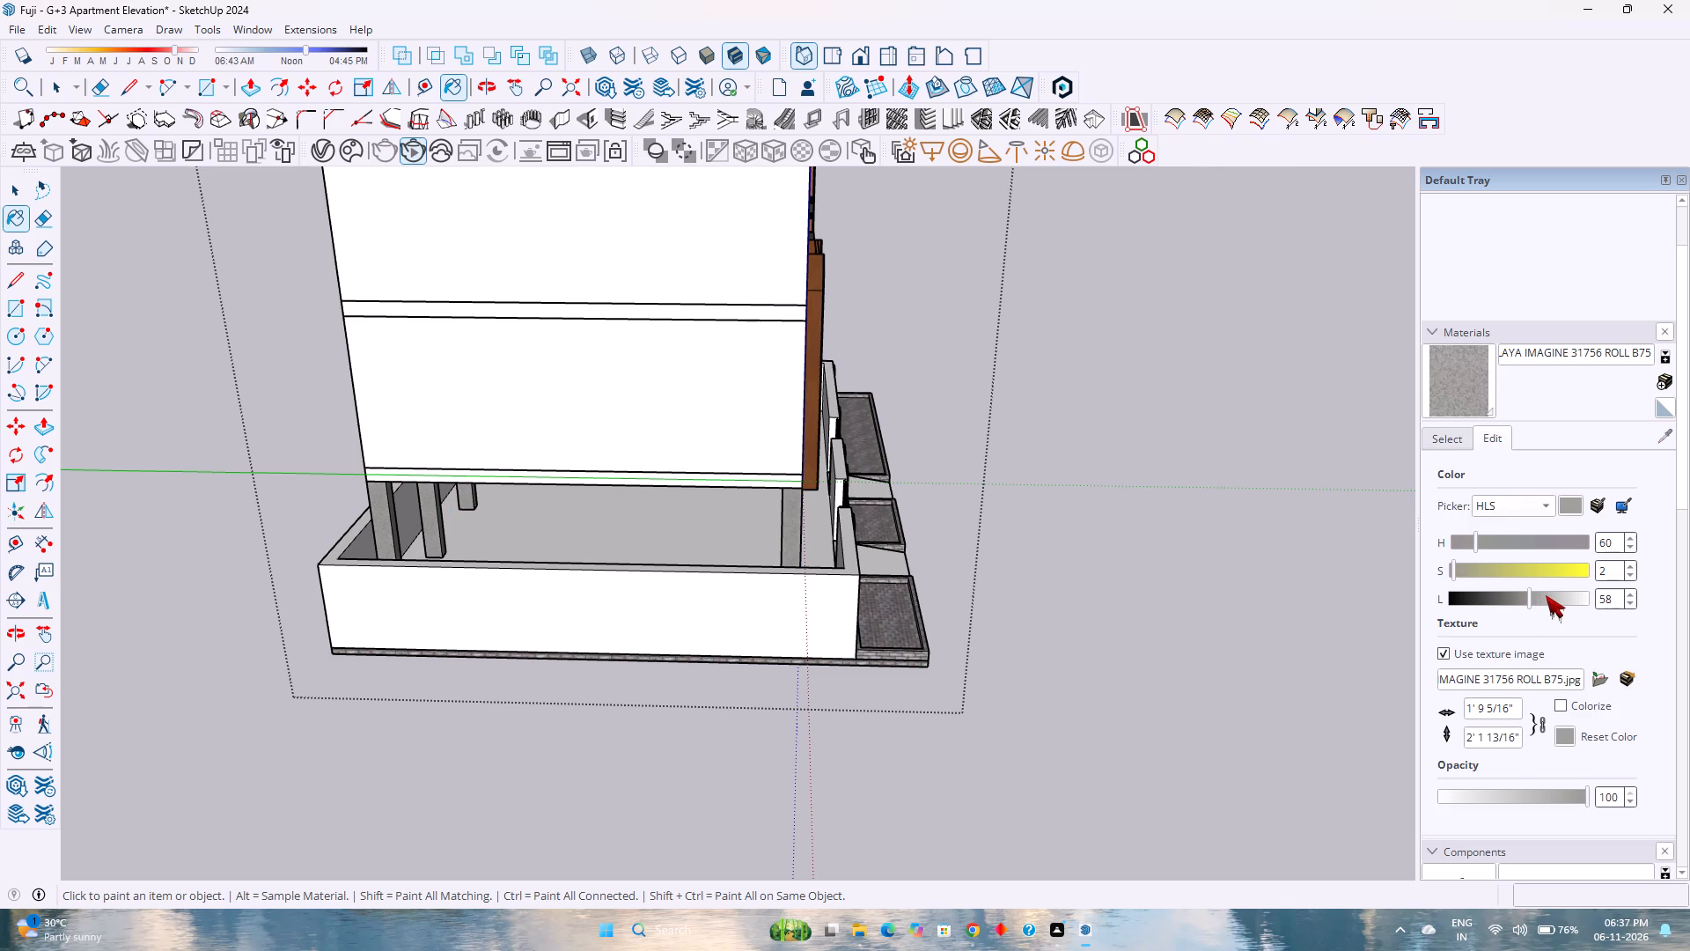
pyautogui.moveTo(1546, 595); pyautogui.dragTo(1554, 597)
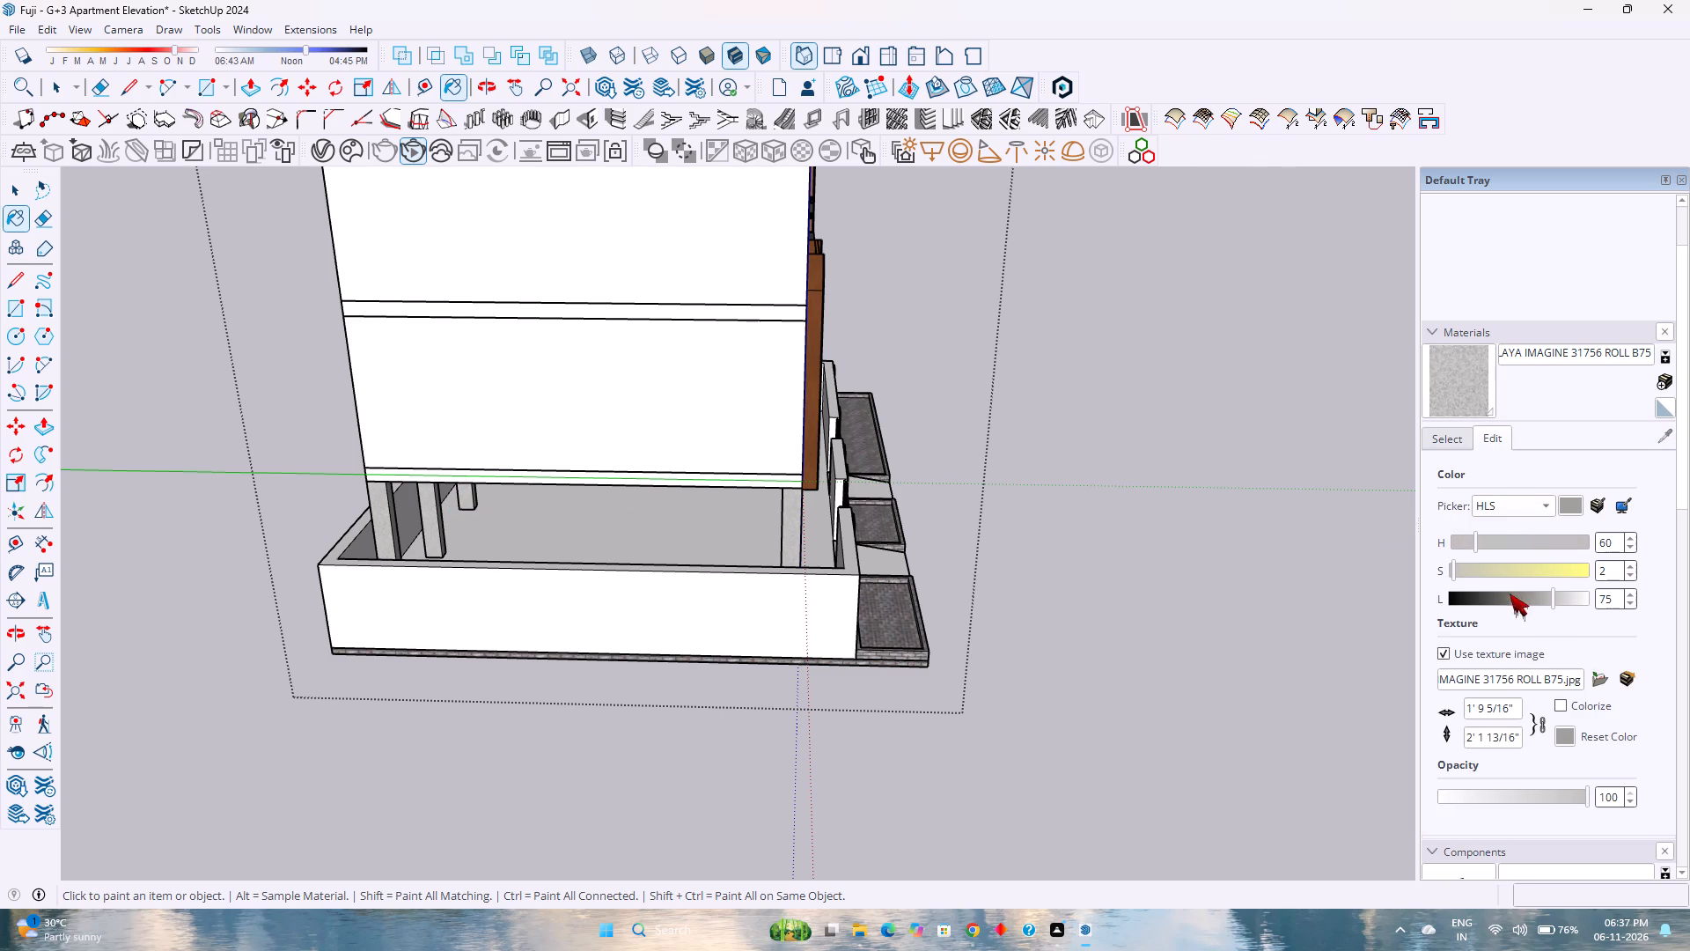
pyautogui.press('space')
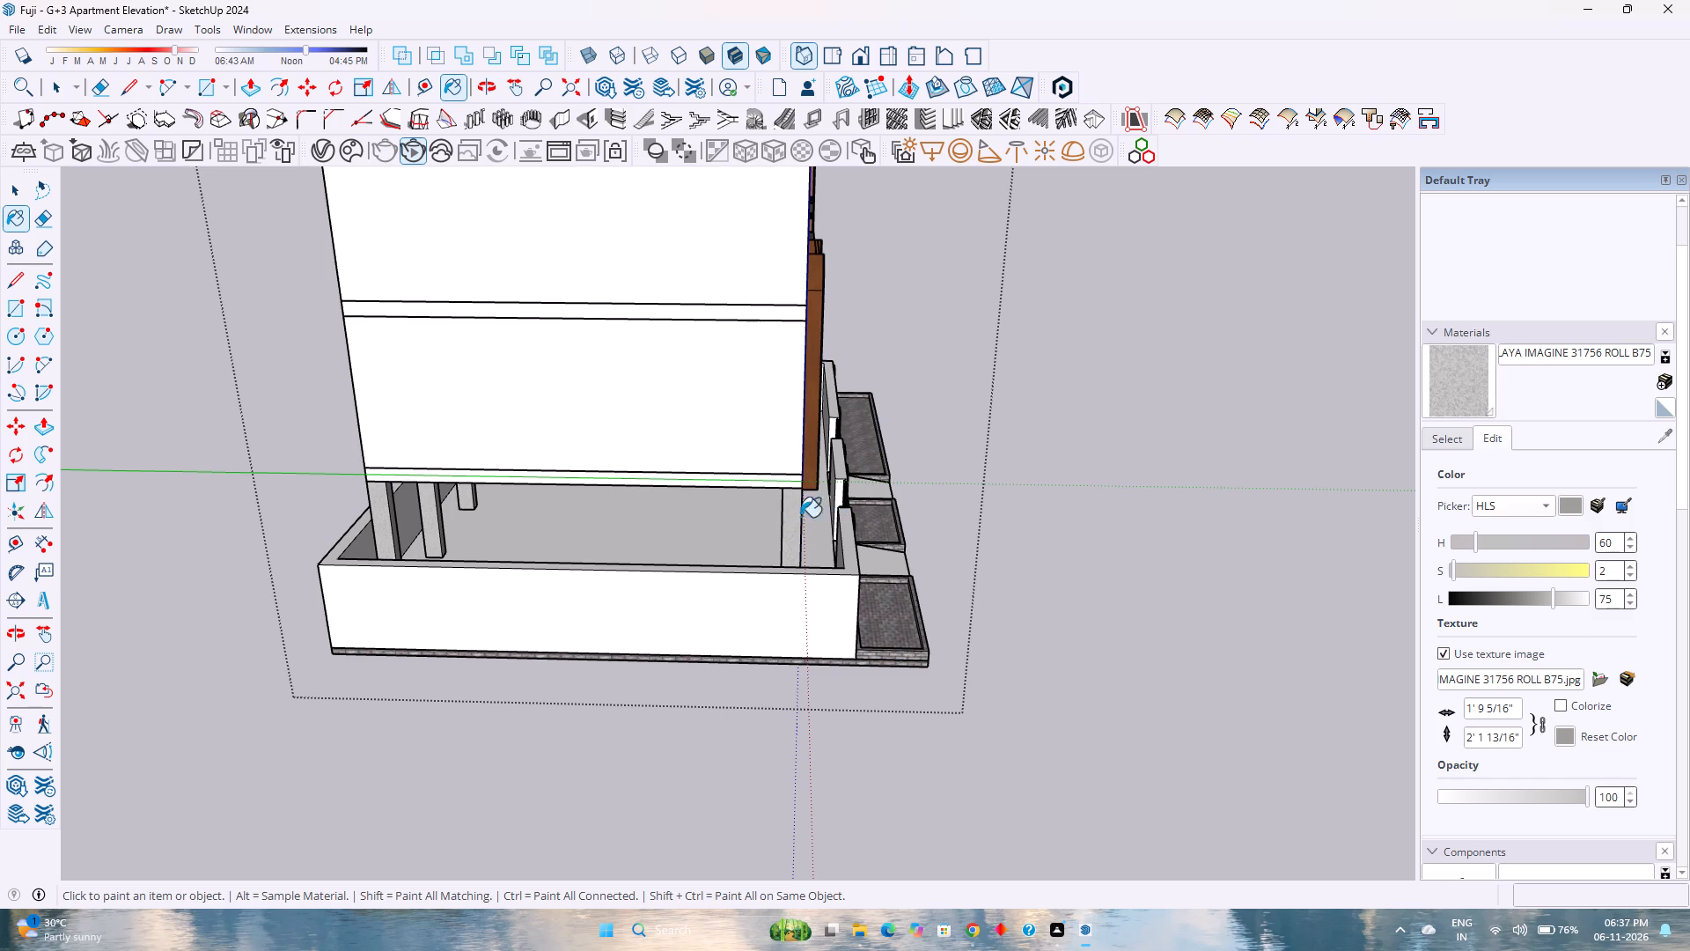
pyautogui.click(790, 522)
pyautogui.press('space')
# Examine the repainted columns against the side wall and front facade, from the side corner round to a raised front view.
pyautogui.scroll(-3, 871, 523)
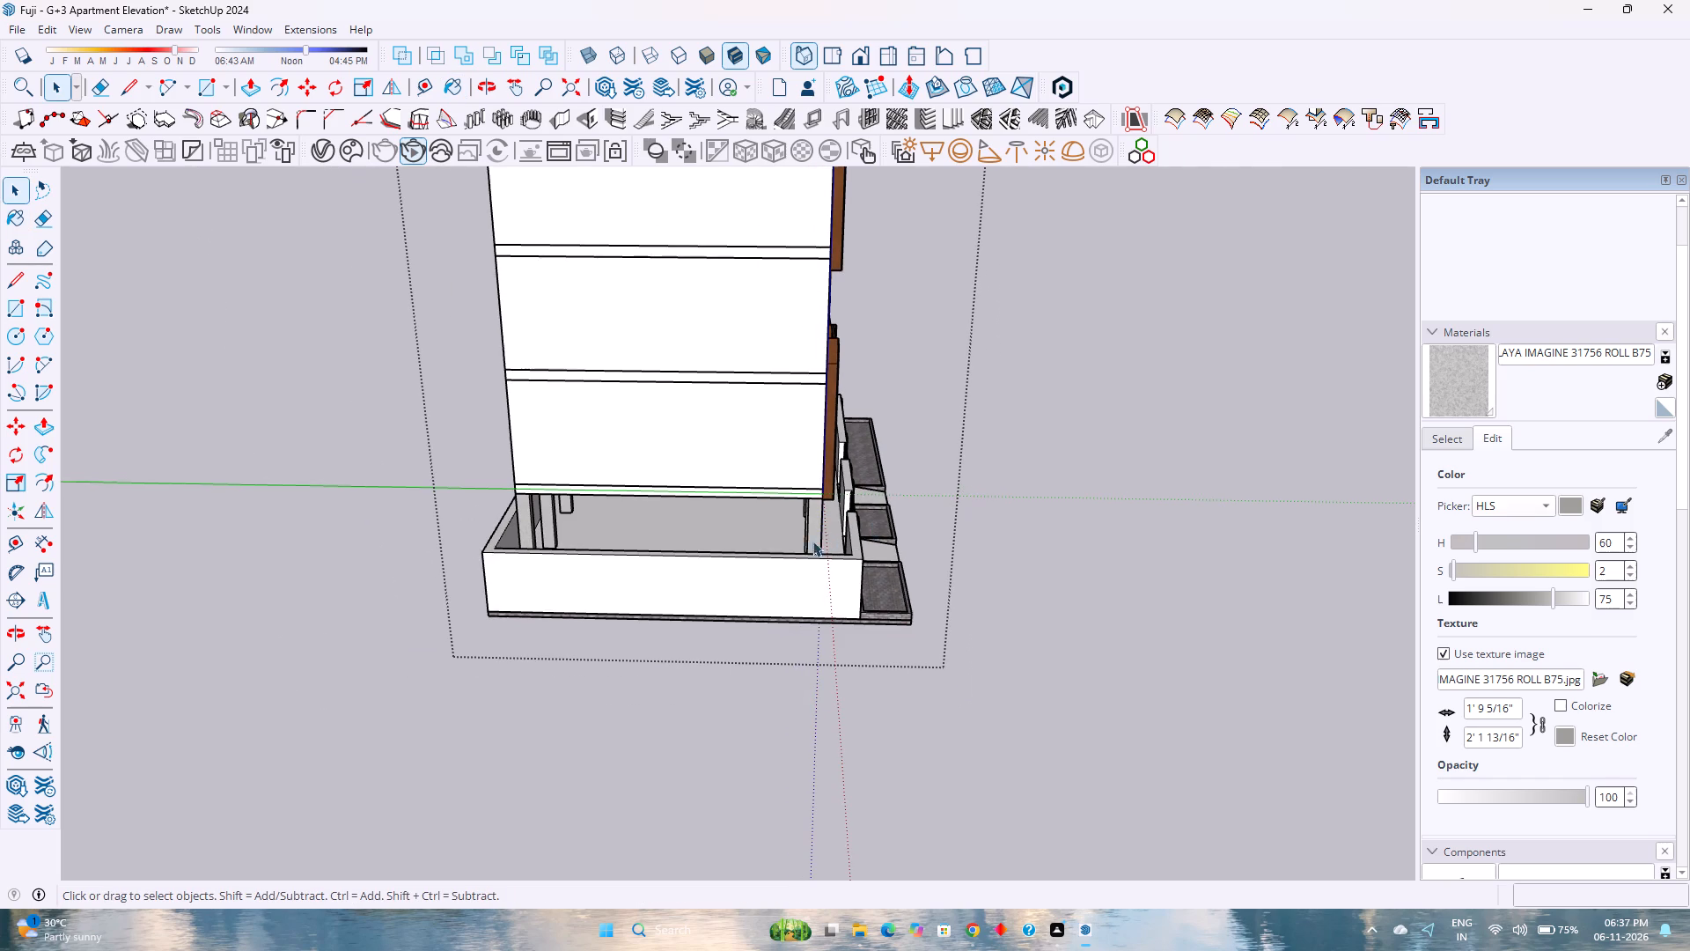
pyautogui.scroll(-1, 1284, 822)
pyautogui.moveTo(832, 746); pyautogui.dragTo(570, 744, button='middle')
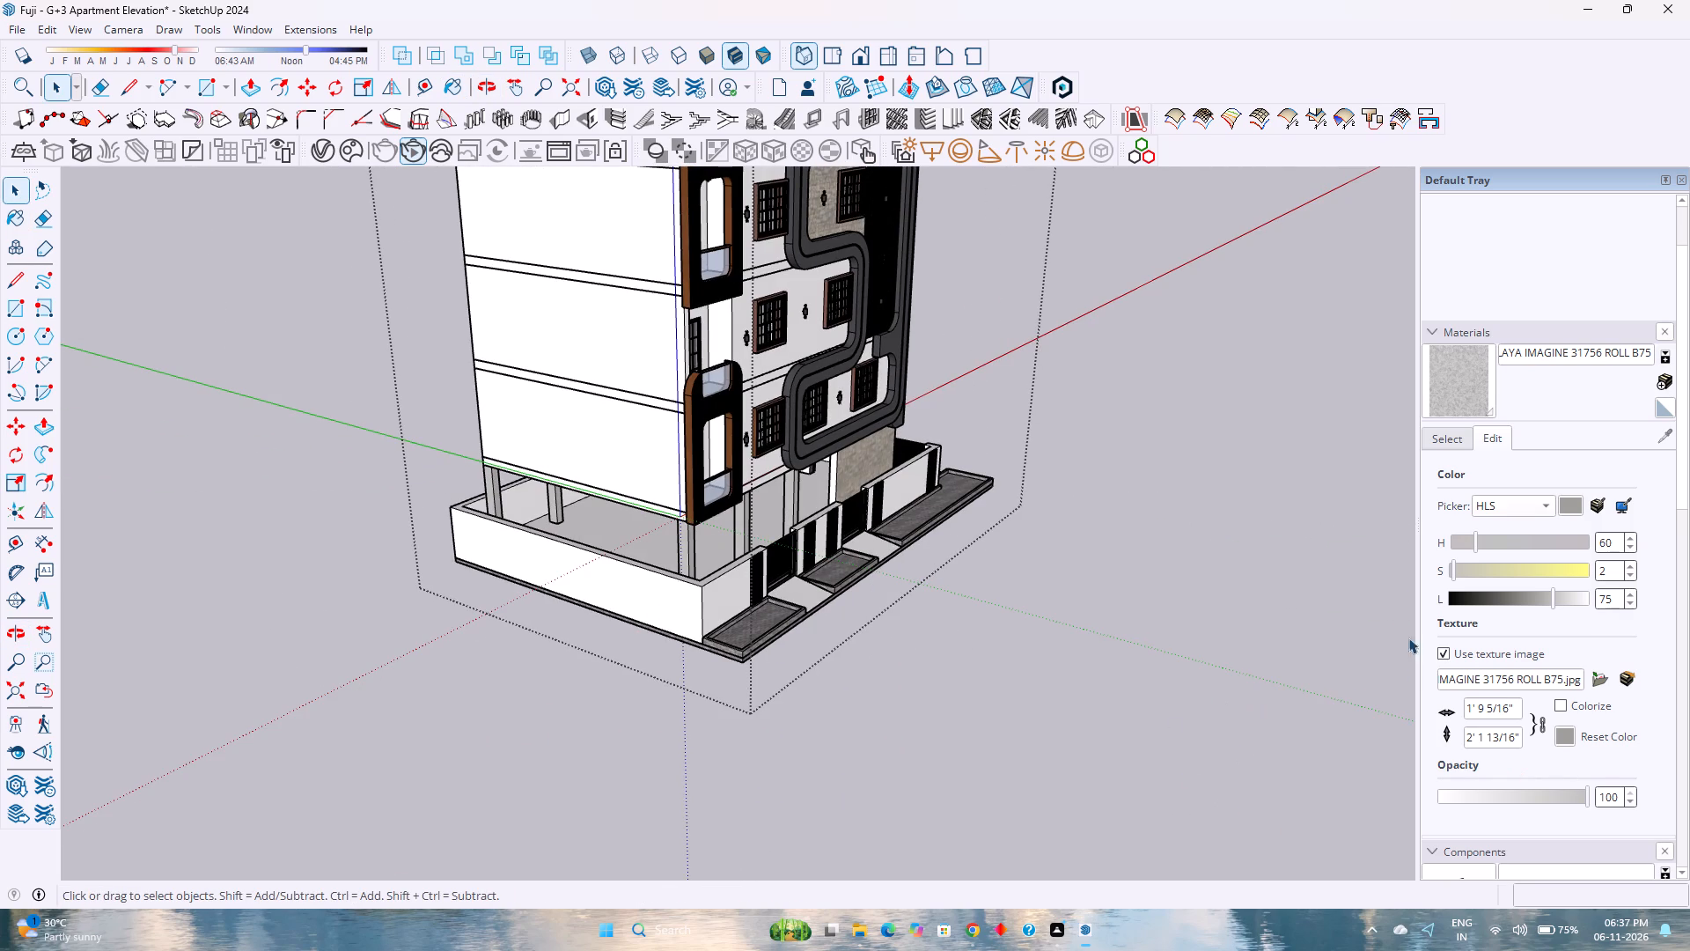
pyautogui.scroll(4, 974, 442)
pyautogui.moveTo(1000, 432); pyautogui.dragTo(942, 456, button='middle')
pyautogui.moveTo(759, 500); pyautogui.dragTo(499, 489, button='middle')
pyautogui.middleClick(499, 489)
pyautogui.middleClick(499, 489)
pyautogui.scroll(-8, 584, 463)
pyautogui.keyDown('shift'); pyautogui.middleClick(1113, 468); pyautogui.keyUp('shift')
pyautogui.keyDown('shift'); pyautogui.moveTo(1113, 468); pyautogui.dragTo(1143, 647, button='middle'); pyautogui.keyUp('shift')
pyautogui.keyDown('shift'); pyautogui.middleClick(1143, 647); pyautogui.keyUp('shift')
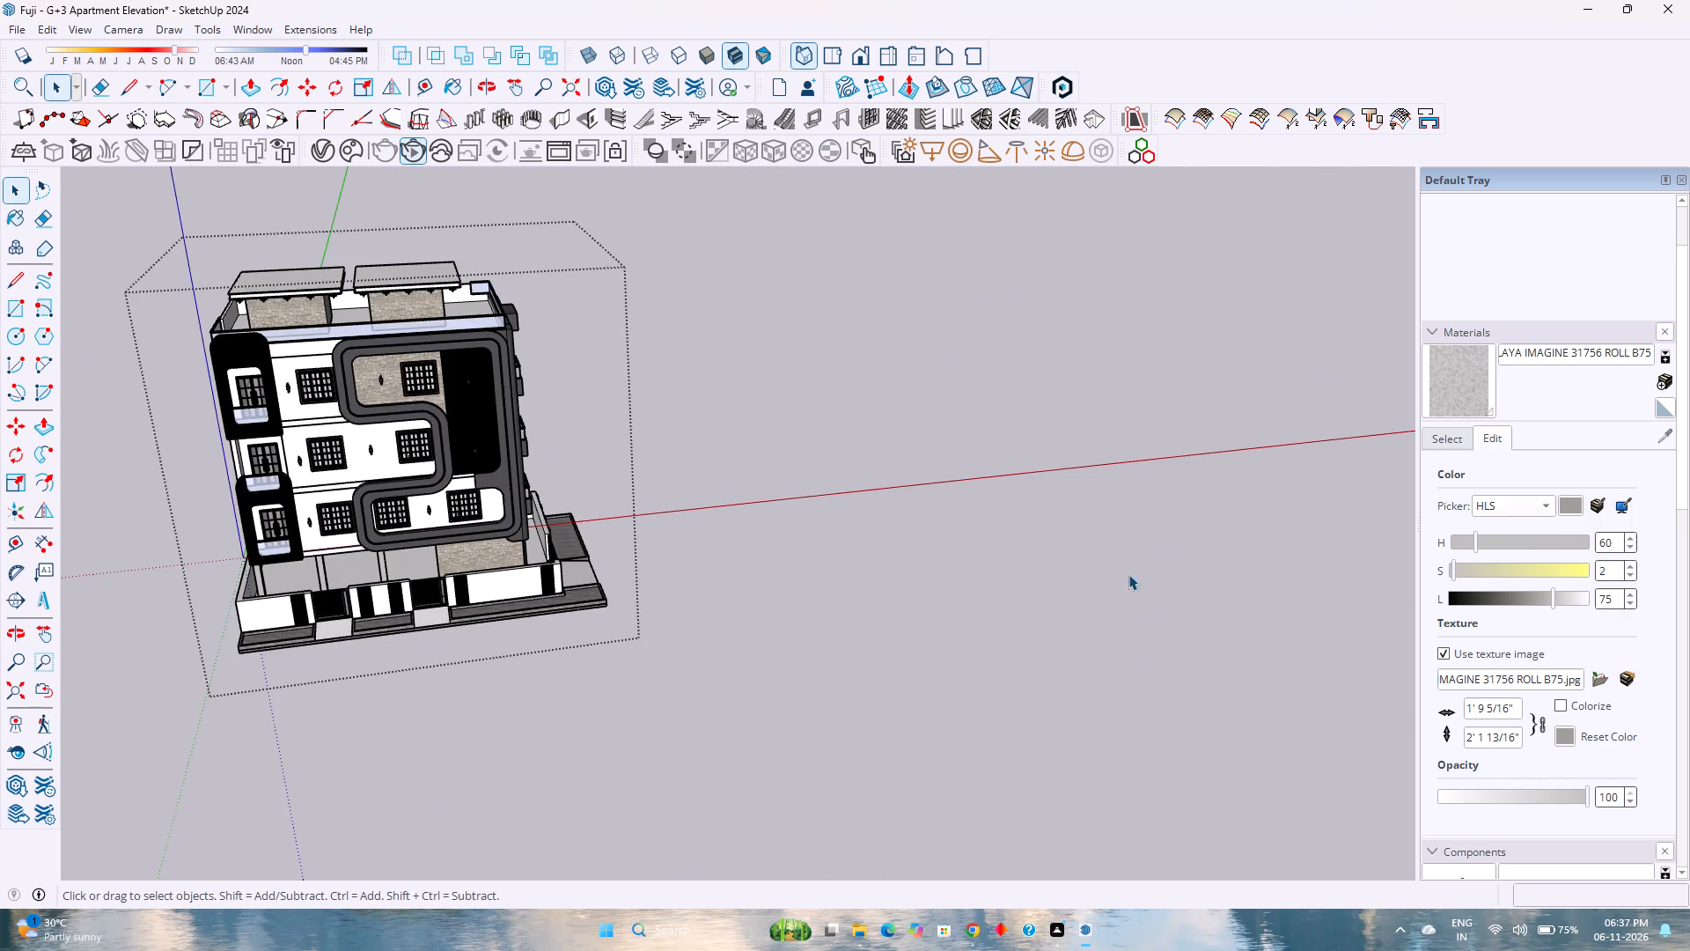
pyautogui.scroll(-3, 1021, 501)
pyautogui.scroll(3, 388, 463)
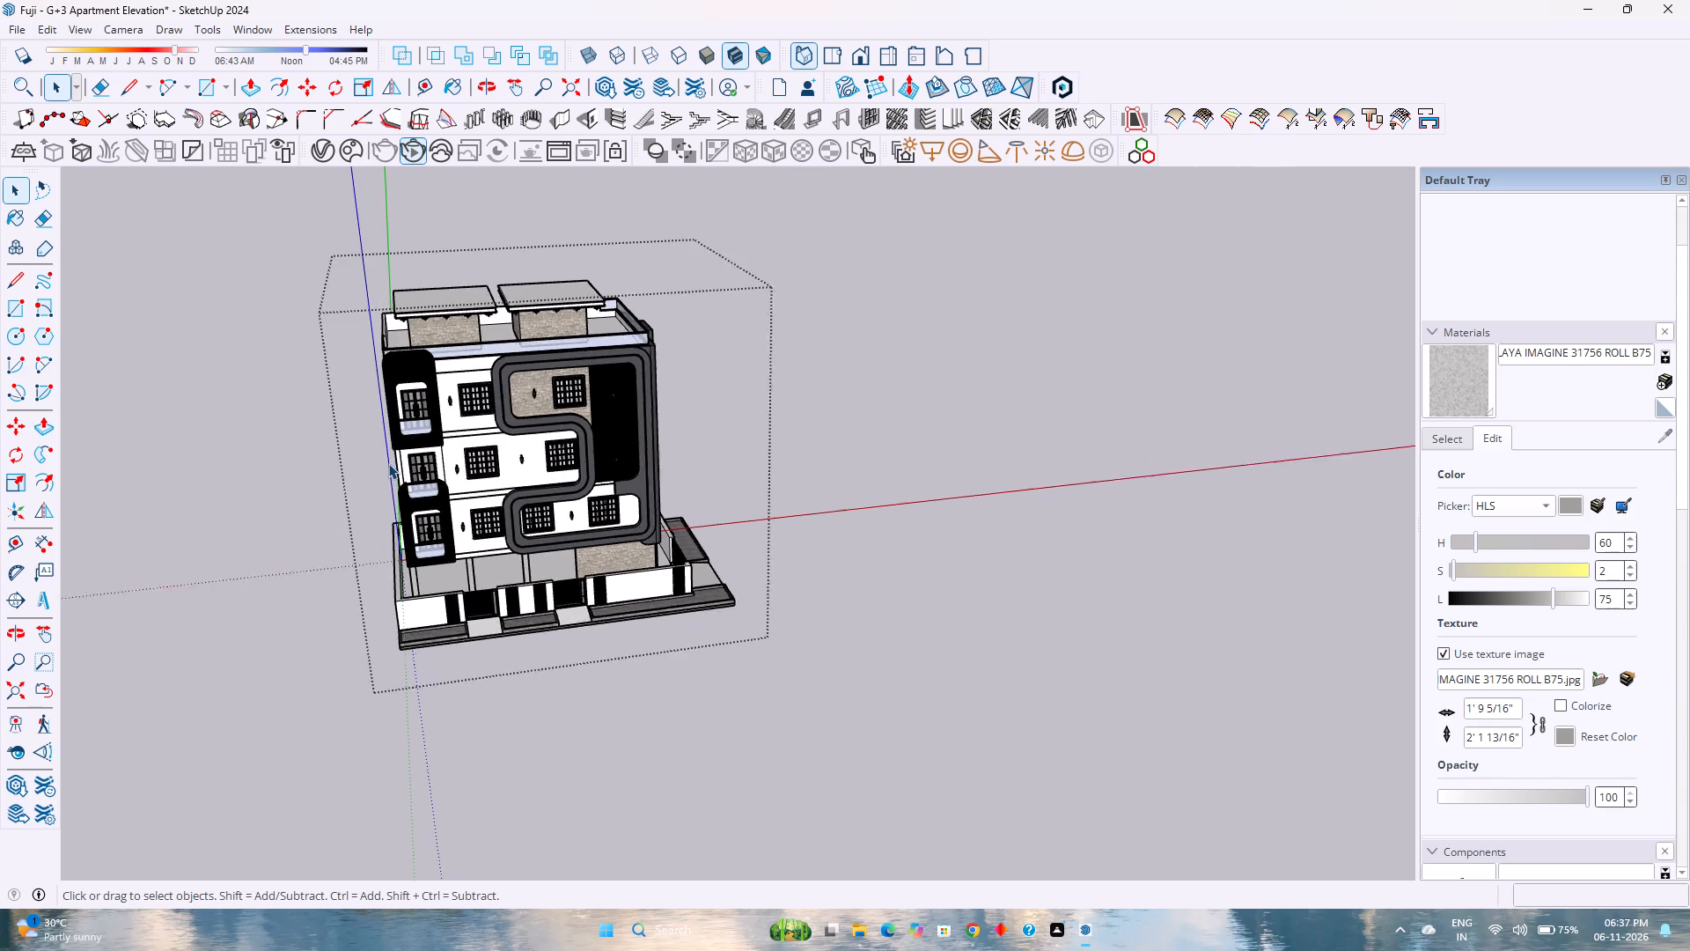
# Examine the lightened columns, underside and compound wall from a low viewpoint, ending close to the ground-floor front.
pyautogui.scroll(3, 400, 463)
pyautogui.moveTo(922, 842); pyautogui.dragTo(618, 564, button='middle')
pyautogui.middleClick(618, 564)
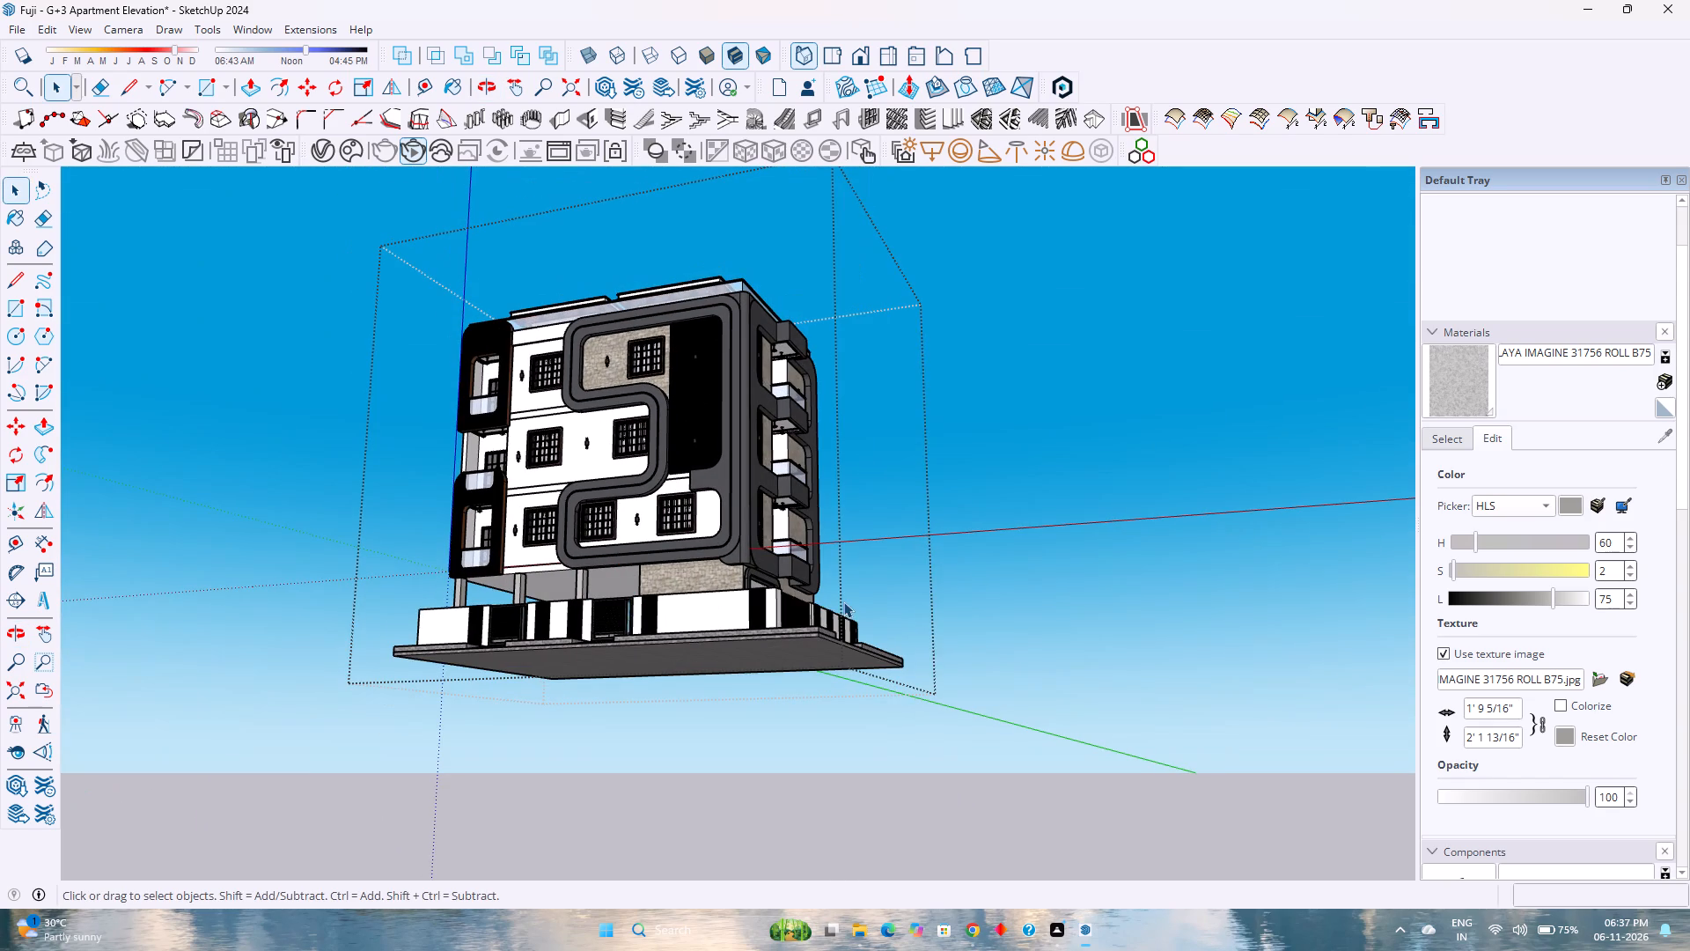
pyautogui.scroll(3, 730, 590)
pyautogui.scroll(-1, 730, 589)
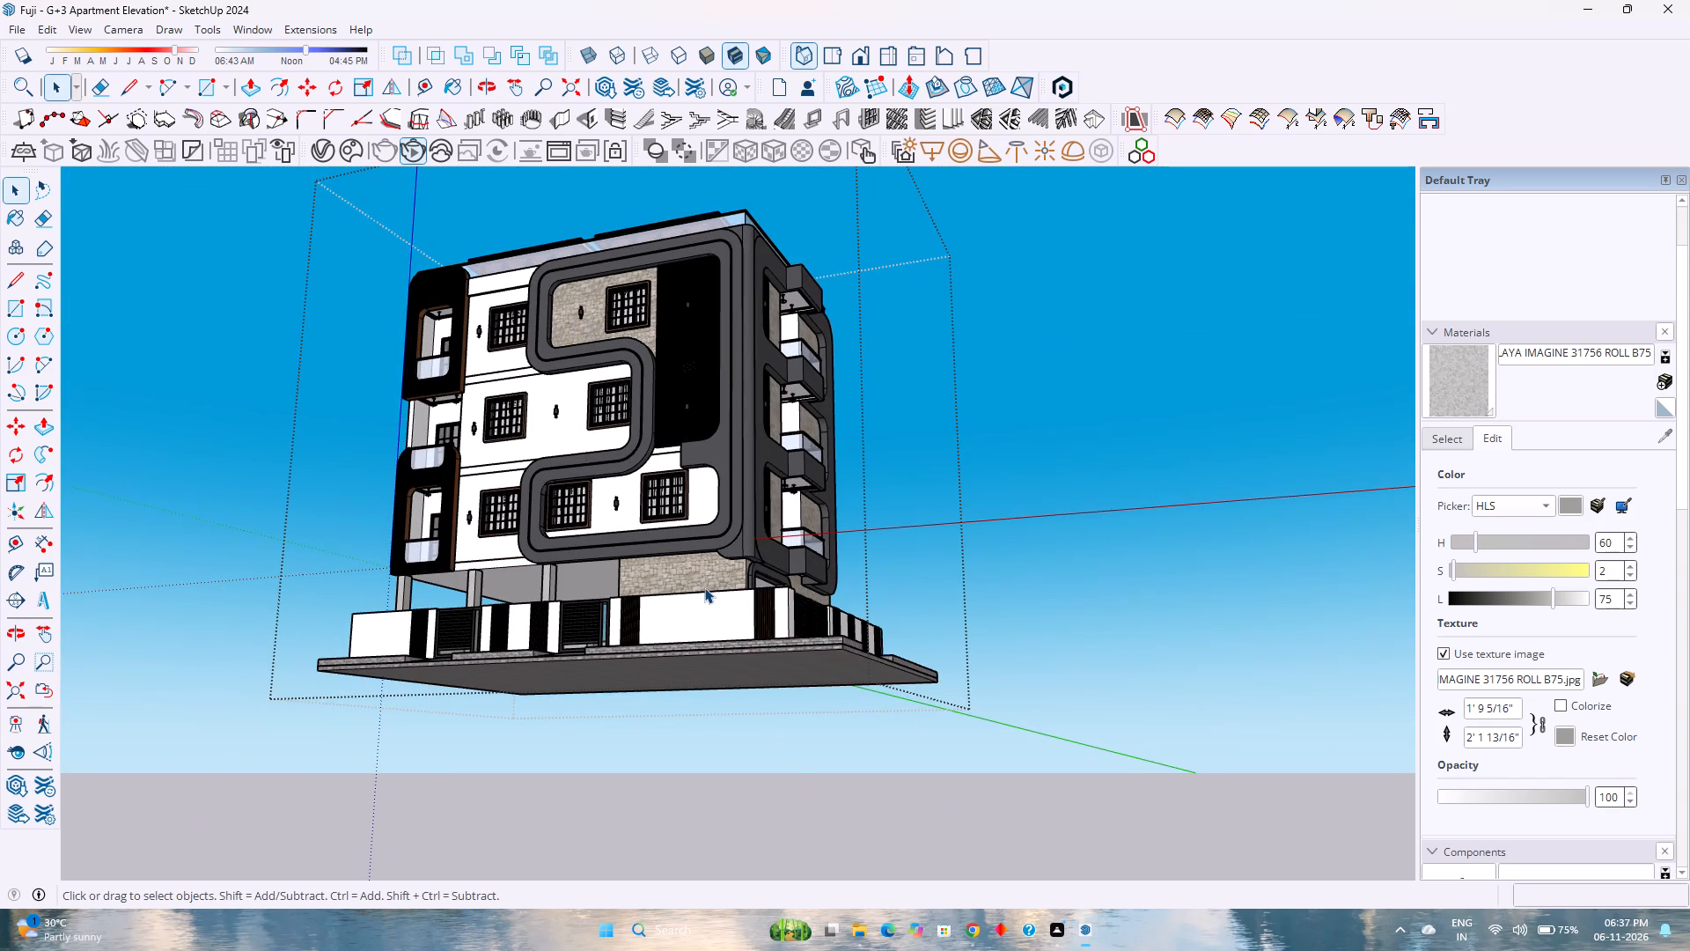
pyautogui.moveTo(704, 586); pyautogui.dragTo(715, 695, button='middle')
pyautogui.middleClick(715, 695)
pyautogui.middleClick(715, 696)
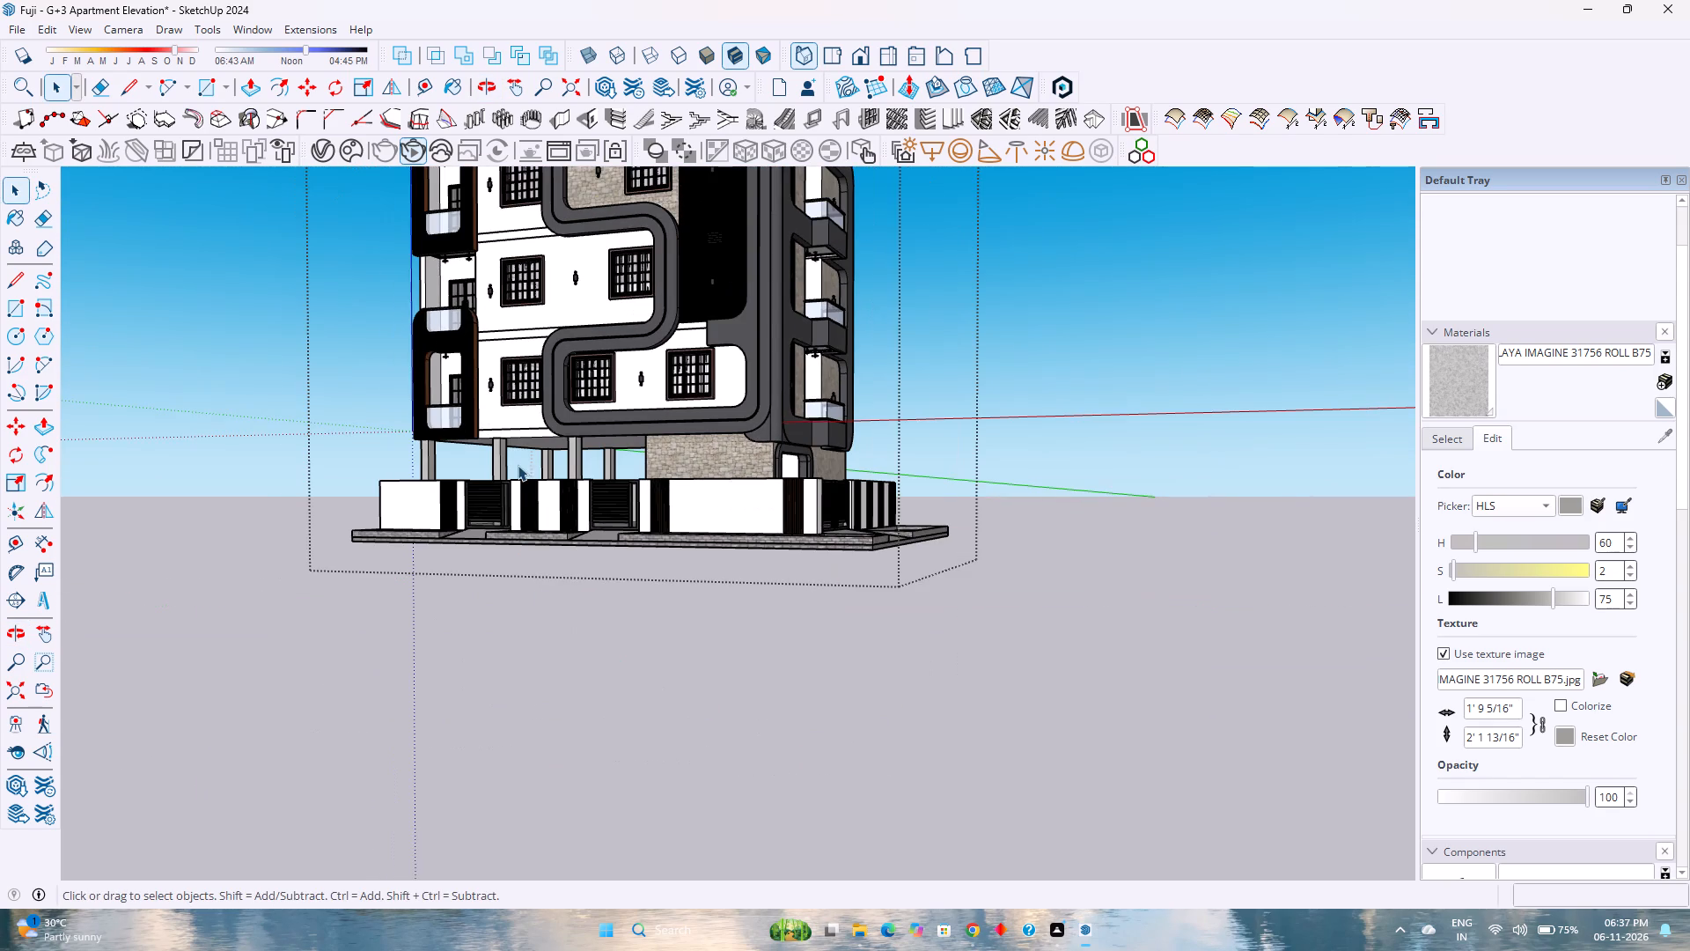
pyautogui.scroll(1, 518, 463)
pyautogui.keyDown('shift'); pyautogui.moveTo(1107, 589); pyautogui.dragTo(1216, 776, button='middle'); pyautogui.keyUp('shift')
pyautogui.keyDown('shift'); pyautogui.middleClick(1216, 776); pyautogui.keyUp('shift')
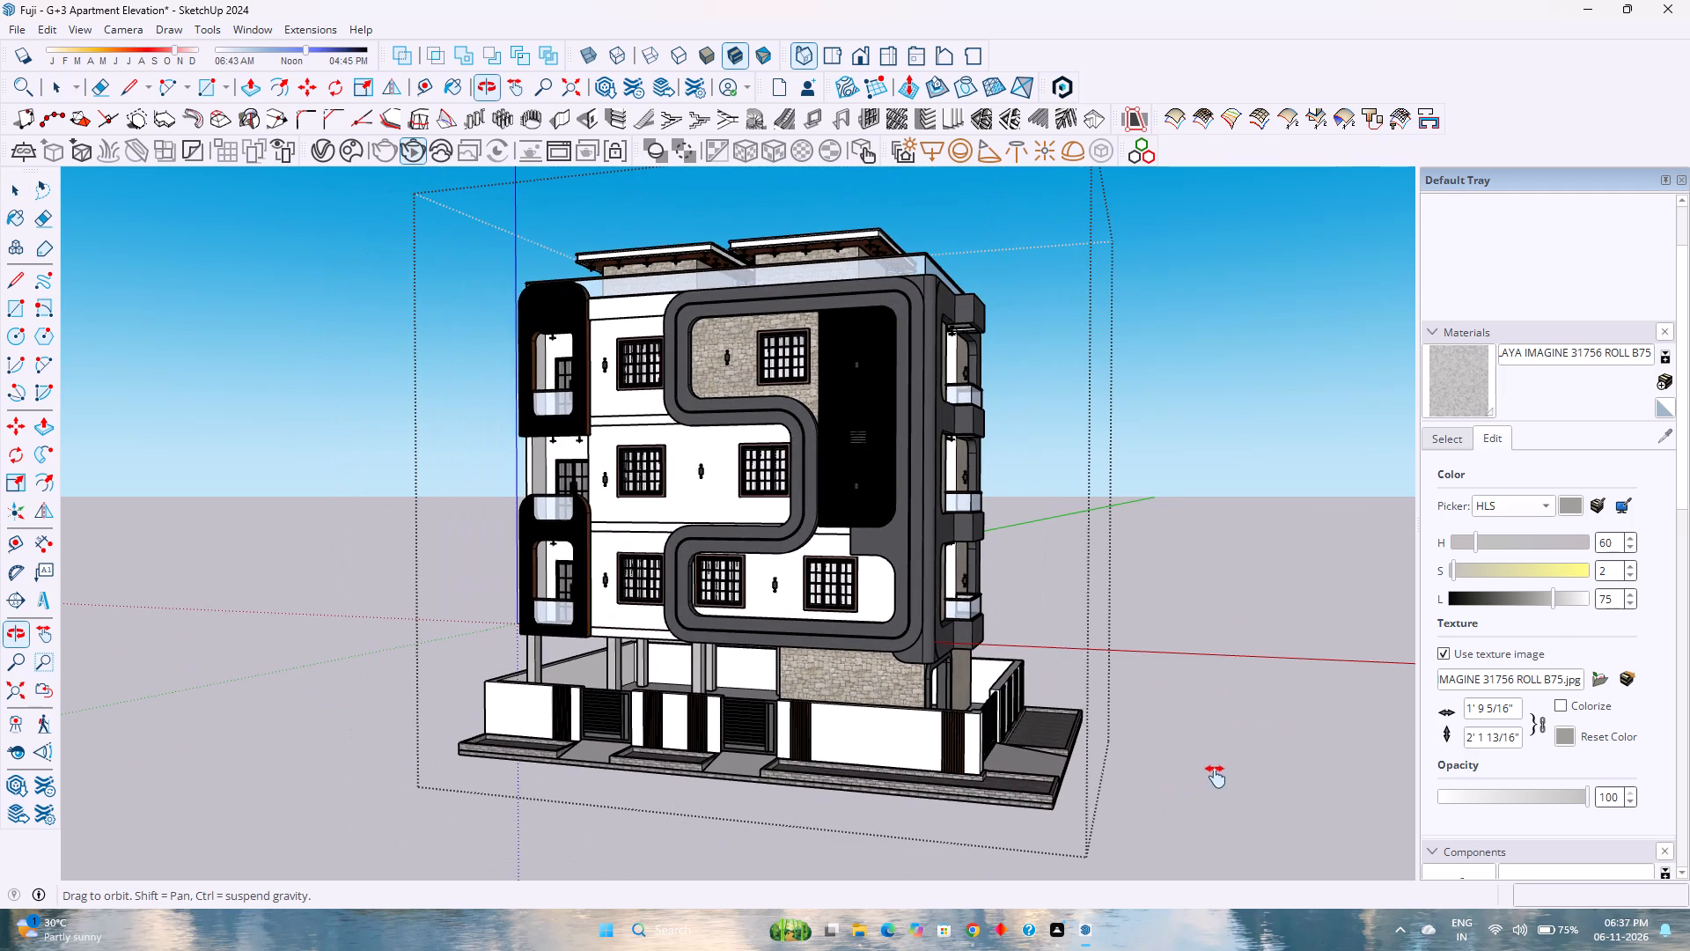
pyautogui.scroll(3, 759, 699)
pyautogui.scroll(-3, 761, 697)
pyautogui.scroll(4, 763, 696)
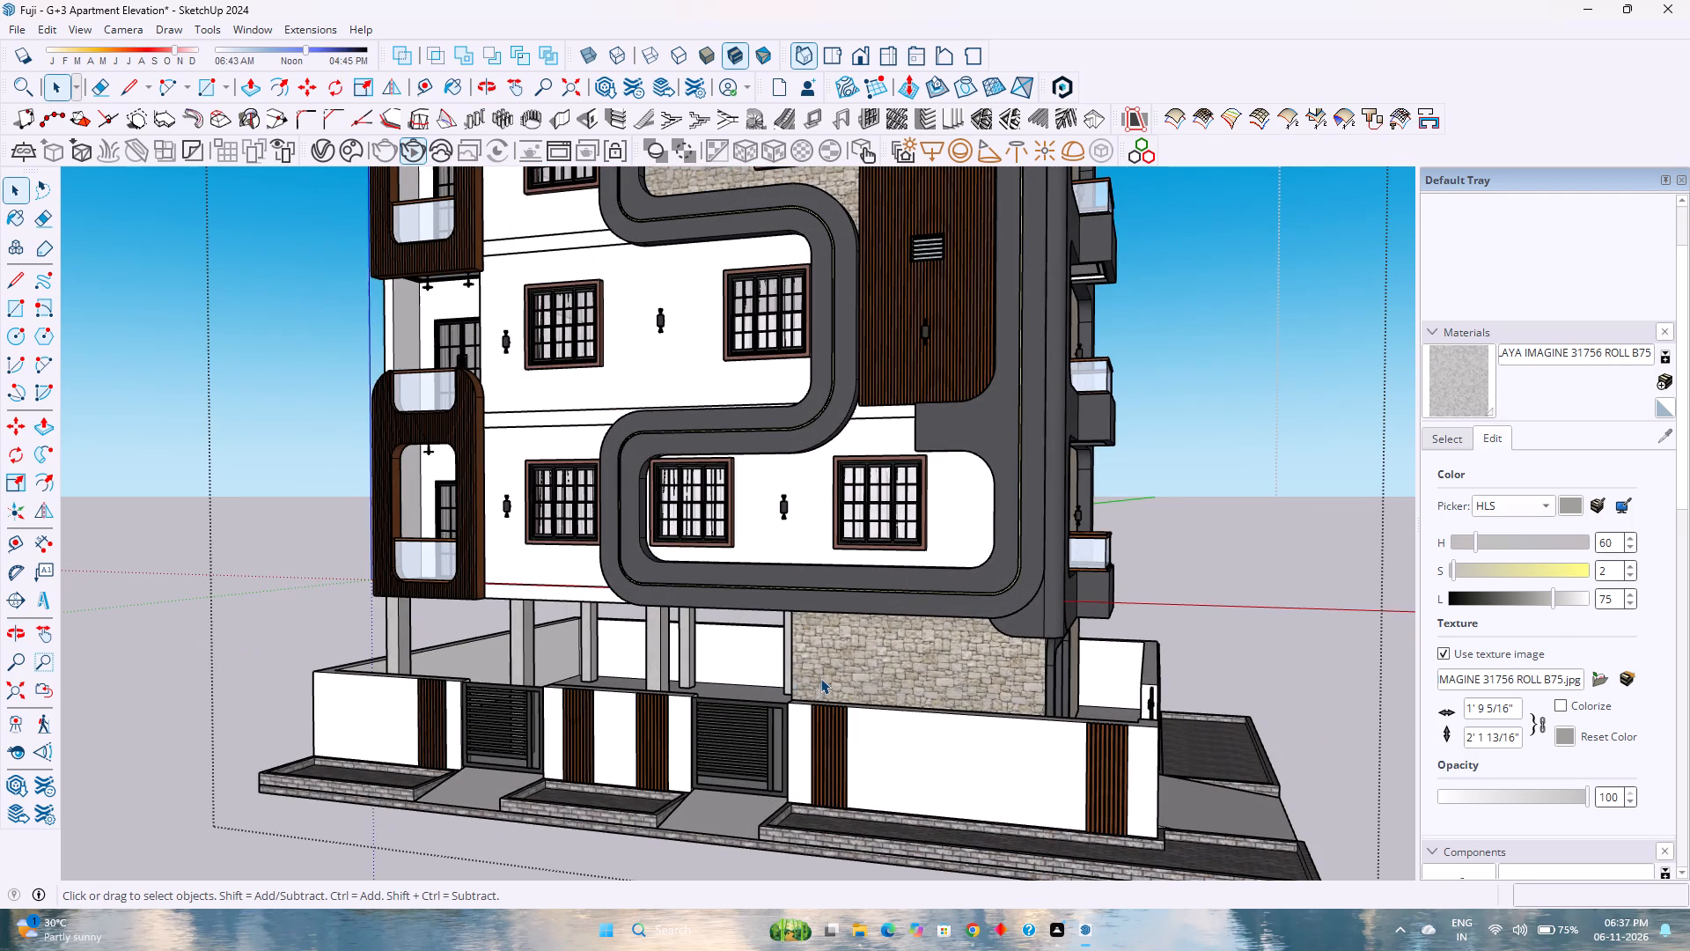
# Examine the front facade and compound wall, going round to a close side view of the ground-floor columns.
pyautogui.scroll(-4, 821, 674)
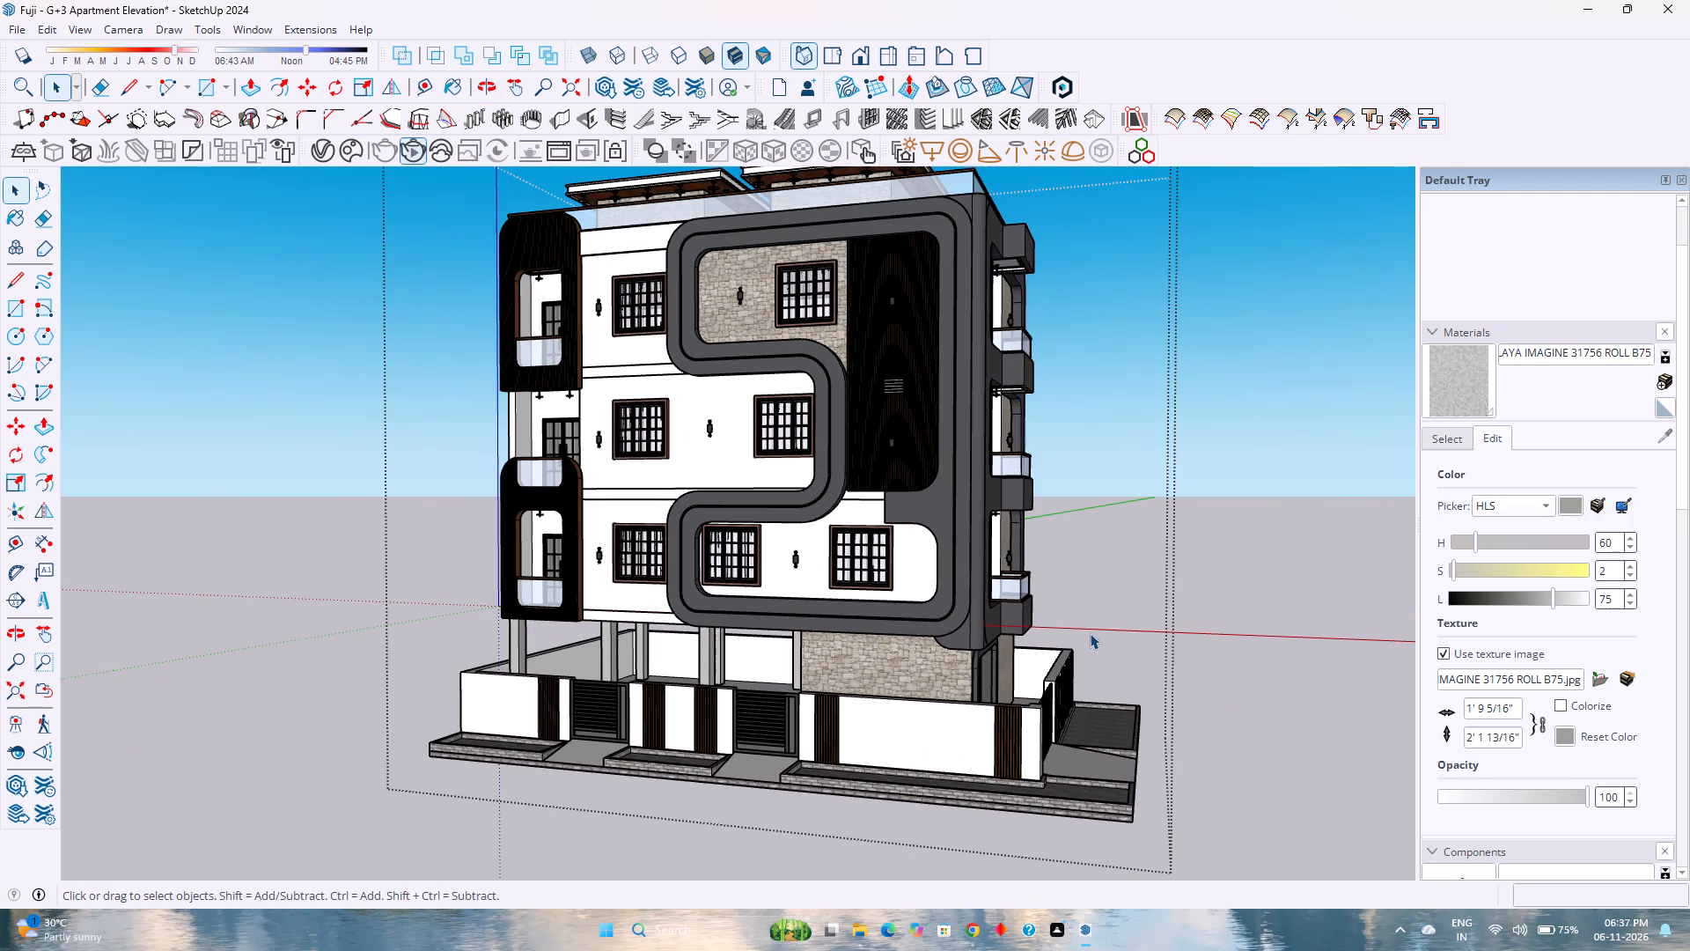
pyautogui.moveTo(1090, 633); pyautogui.dragTo(874, 693, button='middle')
pyautogui.middleClick(872, 692)
pyautogui.middleClick(869, 689)
pyautogui.moveTo(867, 681); pyautogui.dragTo(1368, 665, button='middle')
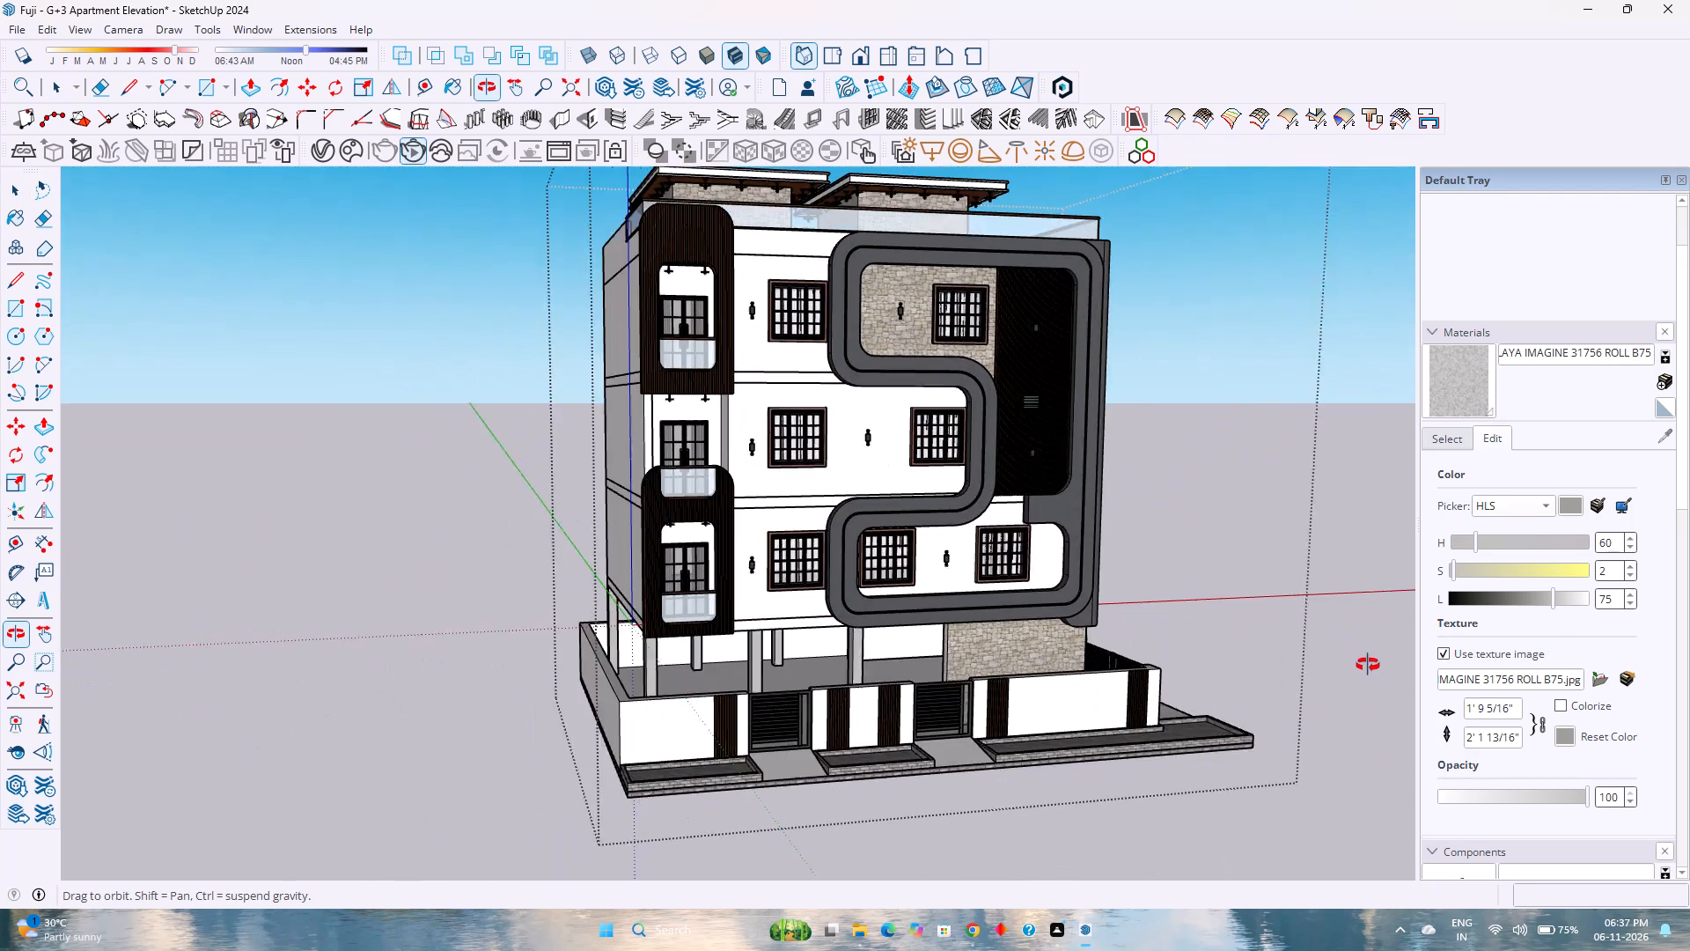
pyautogui.moveTo(1368, 665); pyautogui.dragTo(1370, 666, button='middle')
pyautogui.scroll(1, 896, 772)
pyautogui.moveTo(891, 735); pyautogui.dragTo(1348, 740, button='middle')
pyautogui.middleClick(1348, 740)
pyautogui.middleClick(1348, 740)
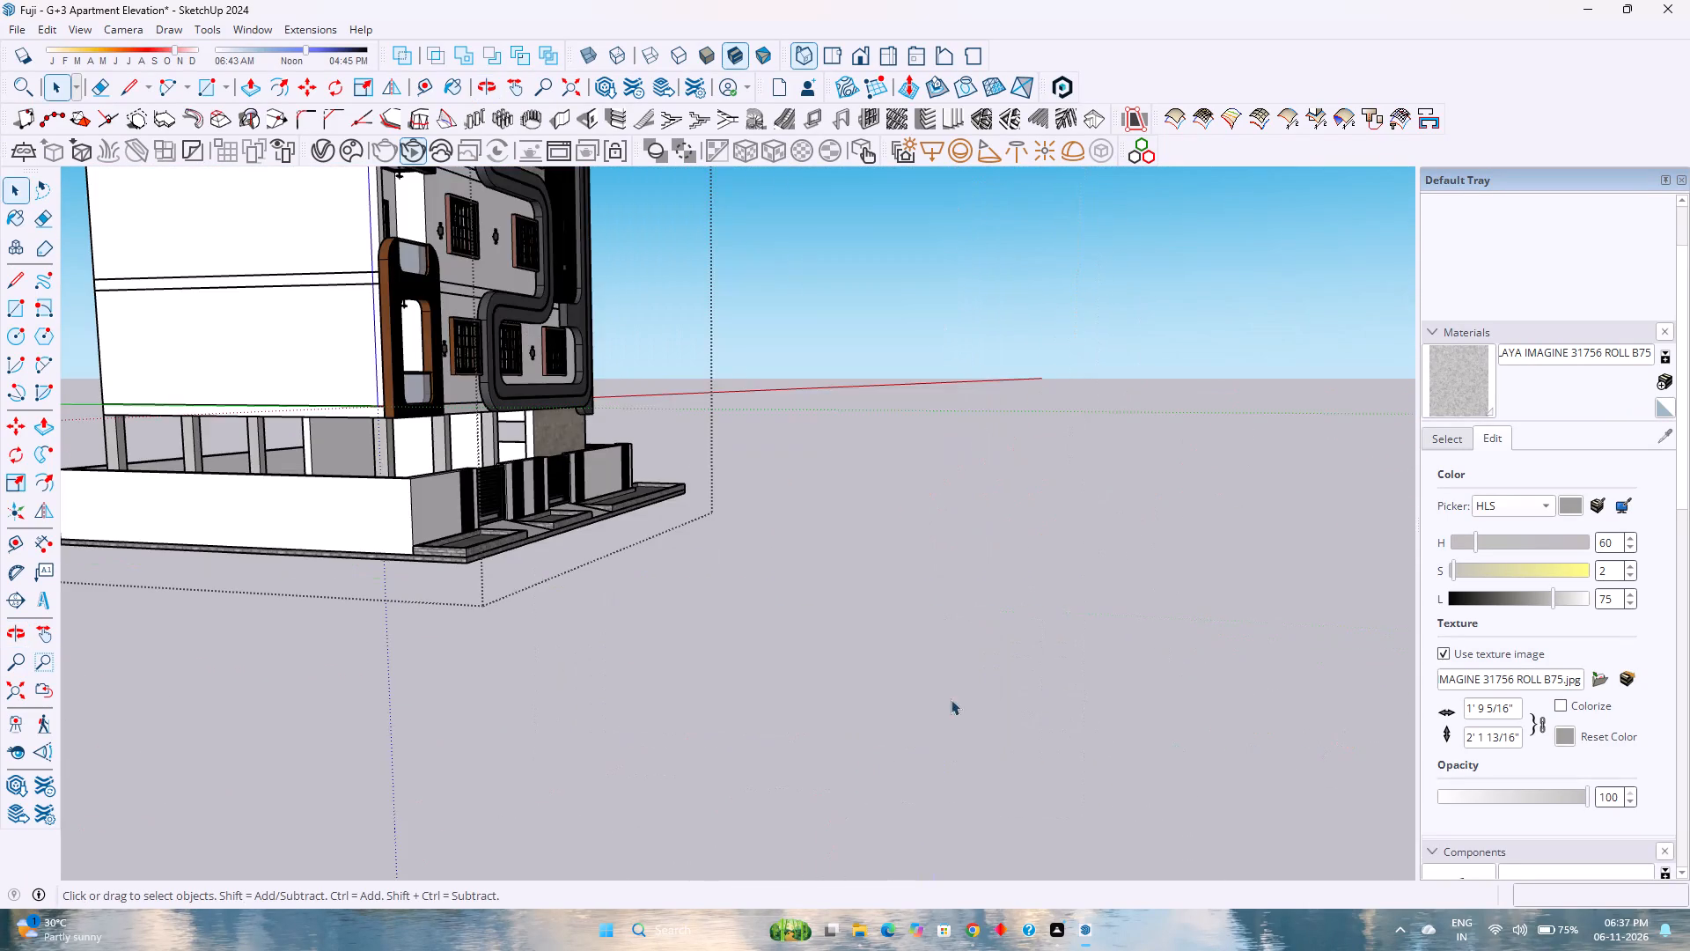
pyautogui.scroll(-2, 350, 450)
pyautogui.scroll(3, 350, 447)
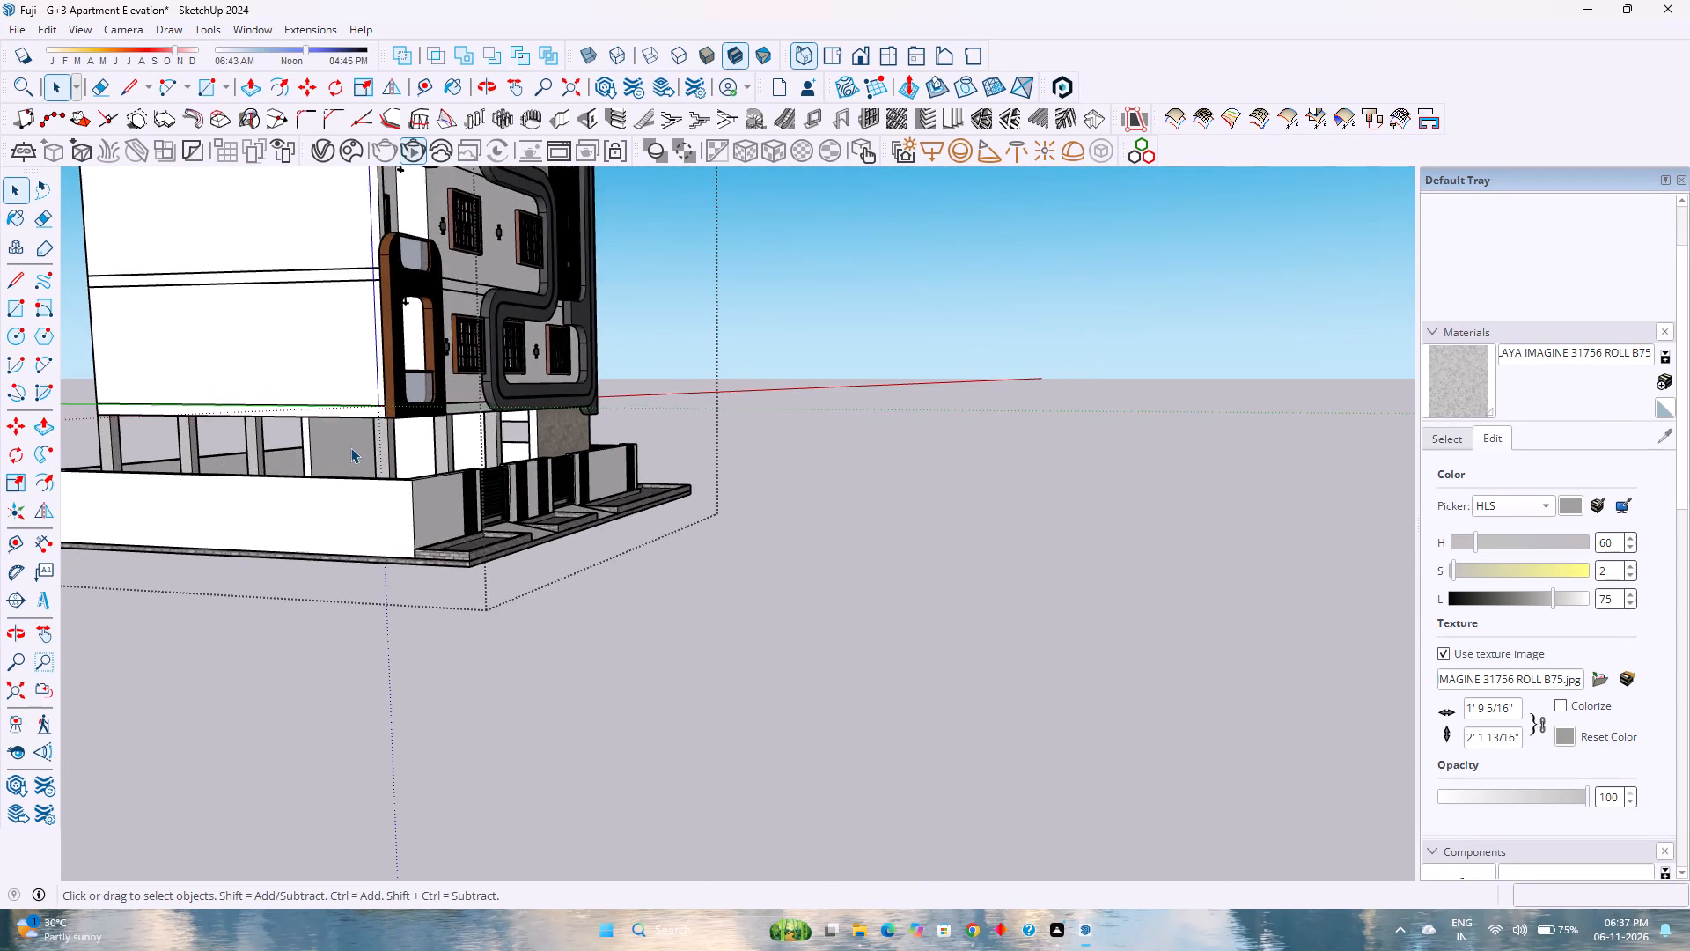
pyautogui.scroll(3, 350, 447)
pyautogui.keyDown('shift'); pyautogui.moveTo(307, 462); pyautogui.dragTo(516, 593, button='middle'); pyautogui.keyUp('shift')
pyautogui.hotkey('shift', 'End')
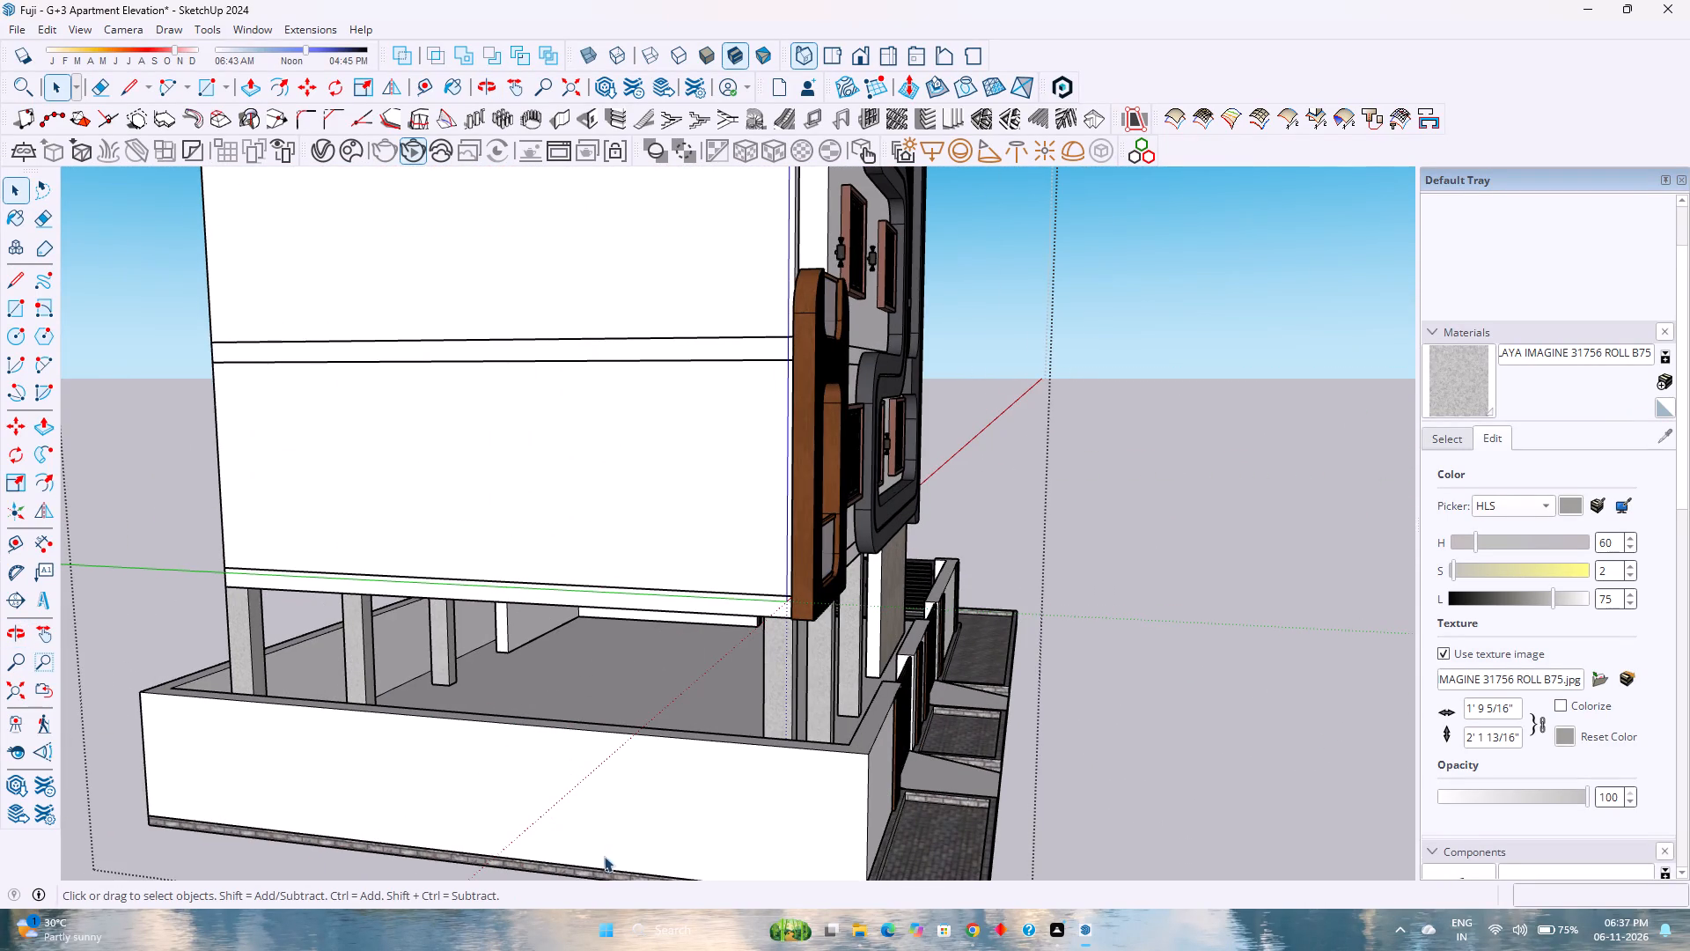
pyautogui.scroll(2, 620, 642)
pyautogui.moveTo(577, 655); pyautogui.dragTo(654, 633, button='middle')
pyautogui.middleClick(654, 634)
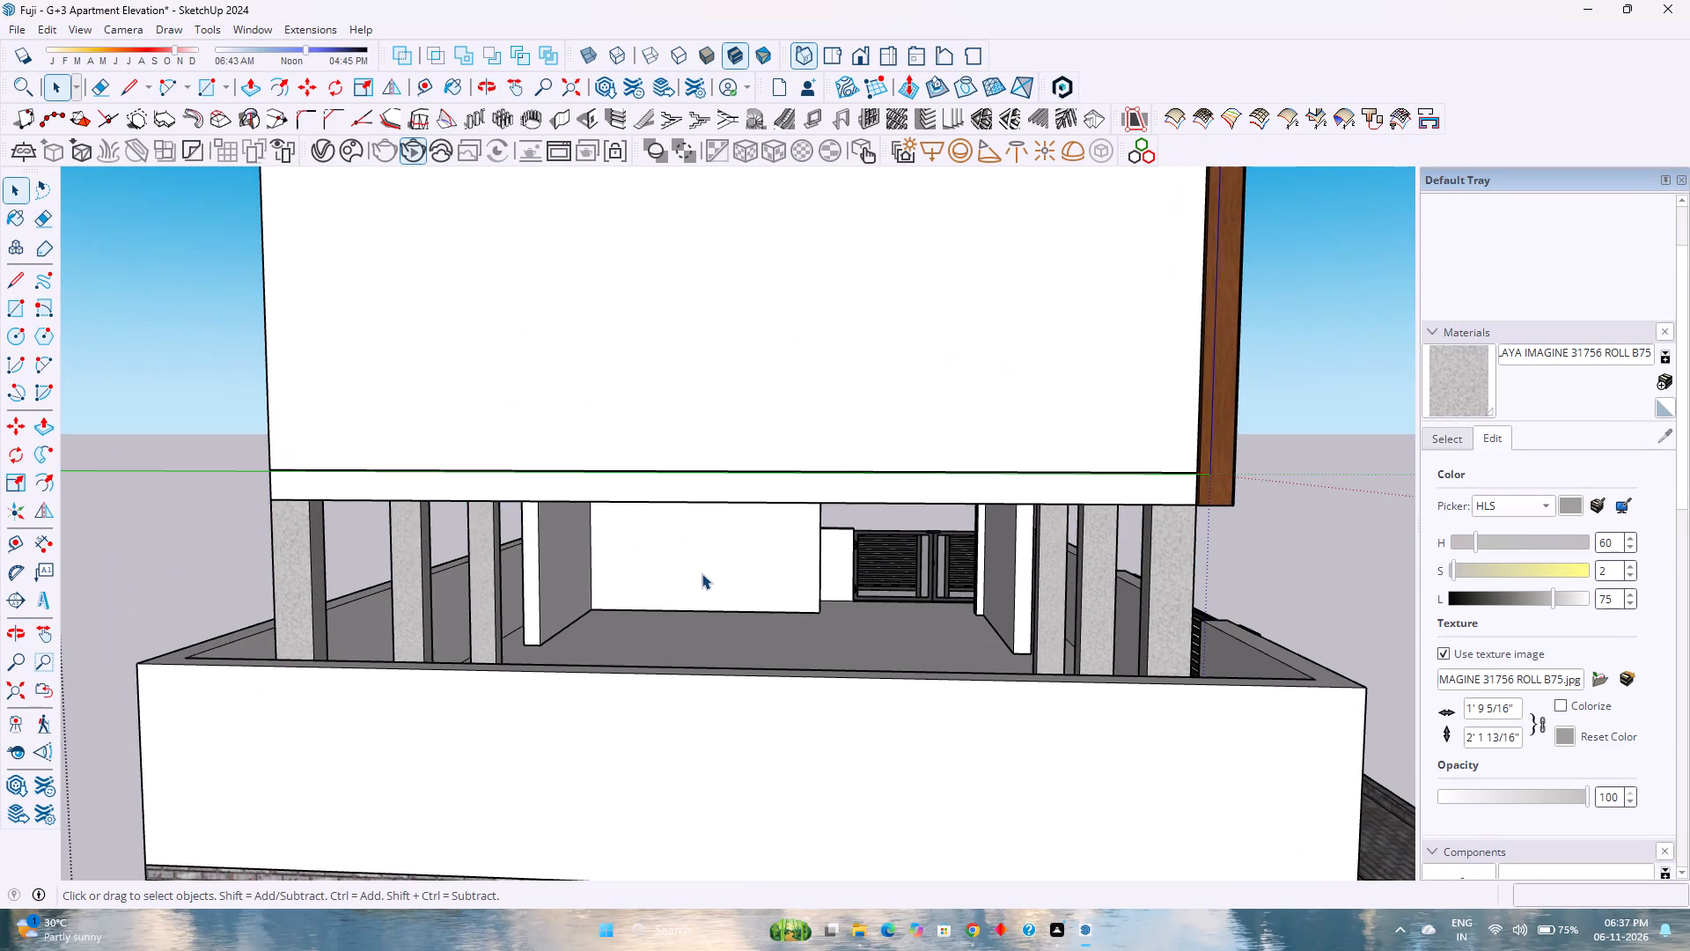
# Open the ground-floor wall group, select its white inner wall face, inspect it against the front and corner facades, and close the group.
pyautogui.click(702, 573)
pyautogui.doubleClick(702, 571)
pyautogui.scroll(2, 699, 571)
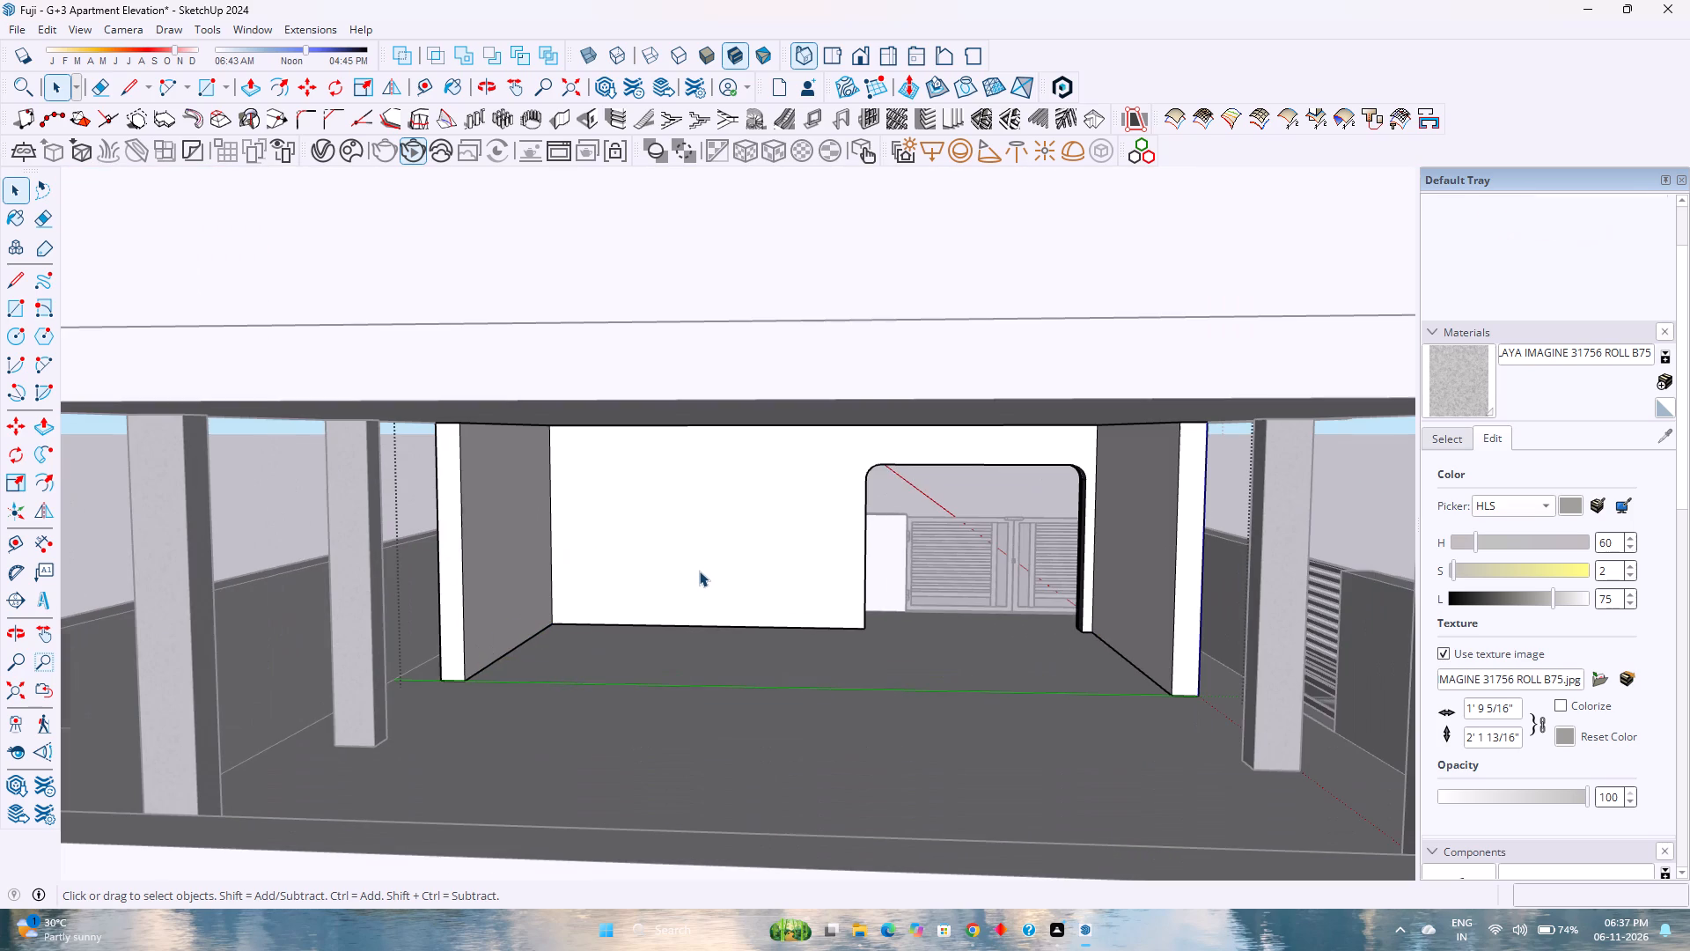
pyautogui.scroll(1, 699, 571)
pyautogui.click(694, 567)
pyautogui.scroll(-4, 694, 567)
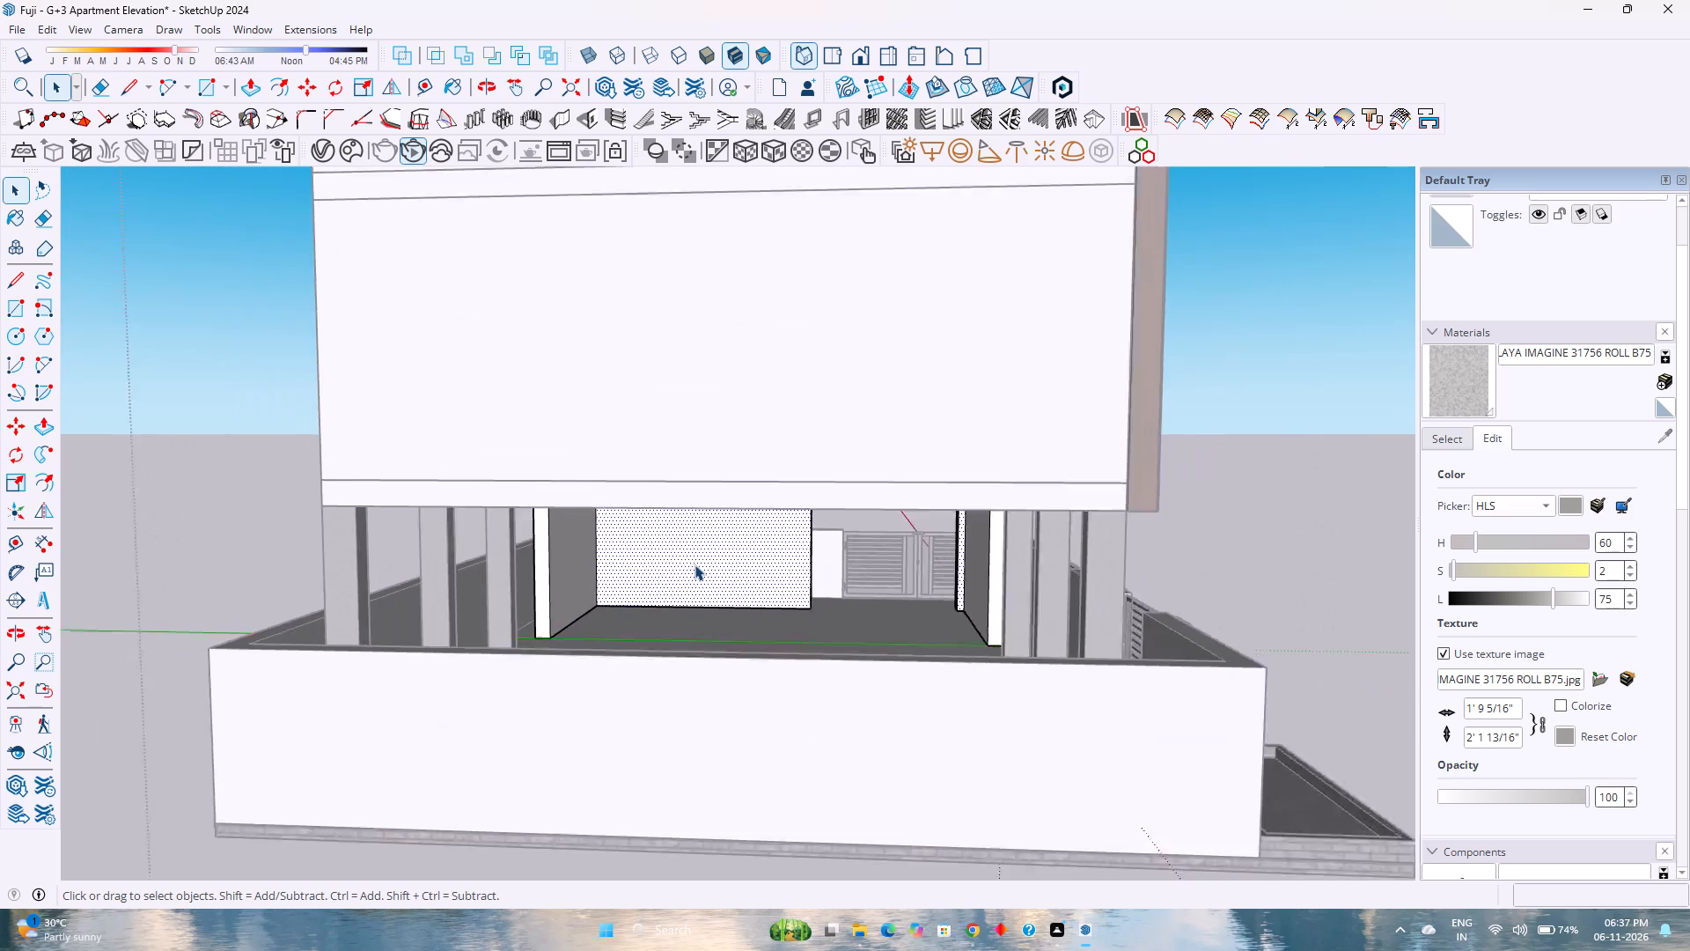
pyautogui.scroll(-3, 694, 564)
pyautogui.middleClick(763, 616)
pyautogui.moveTo(756, 623); pyautogui.dragTo(320, 629, button='middle')
pyautogui.scroll(-2, 539, 628)
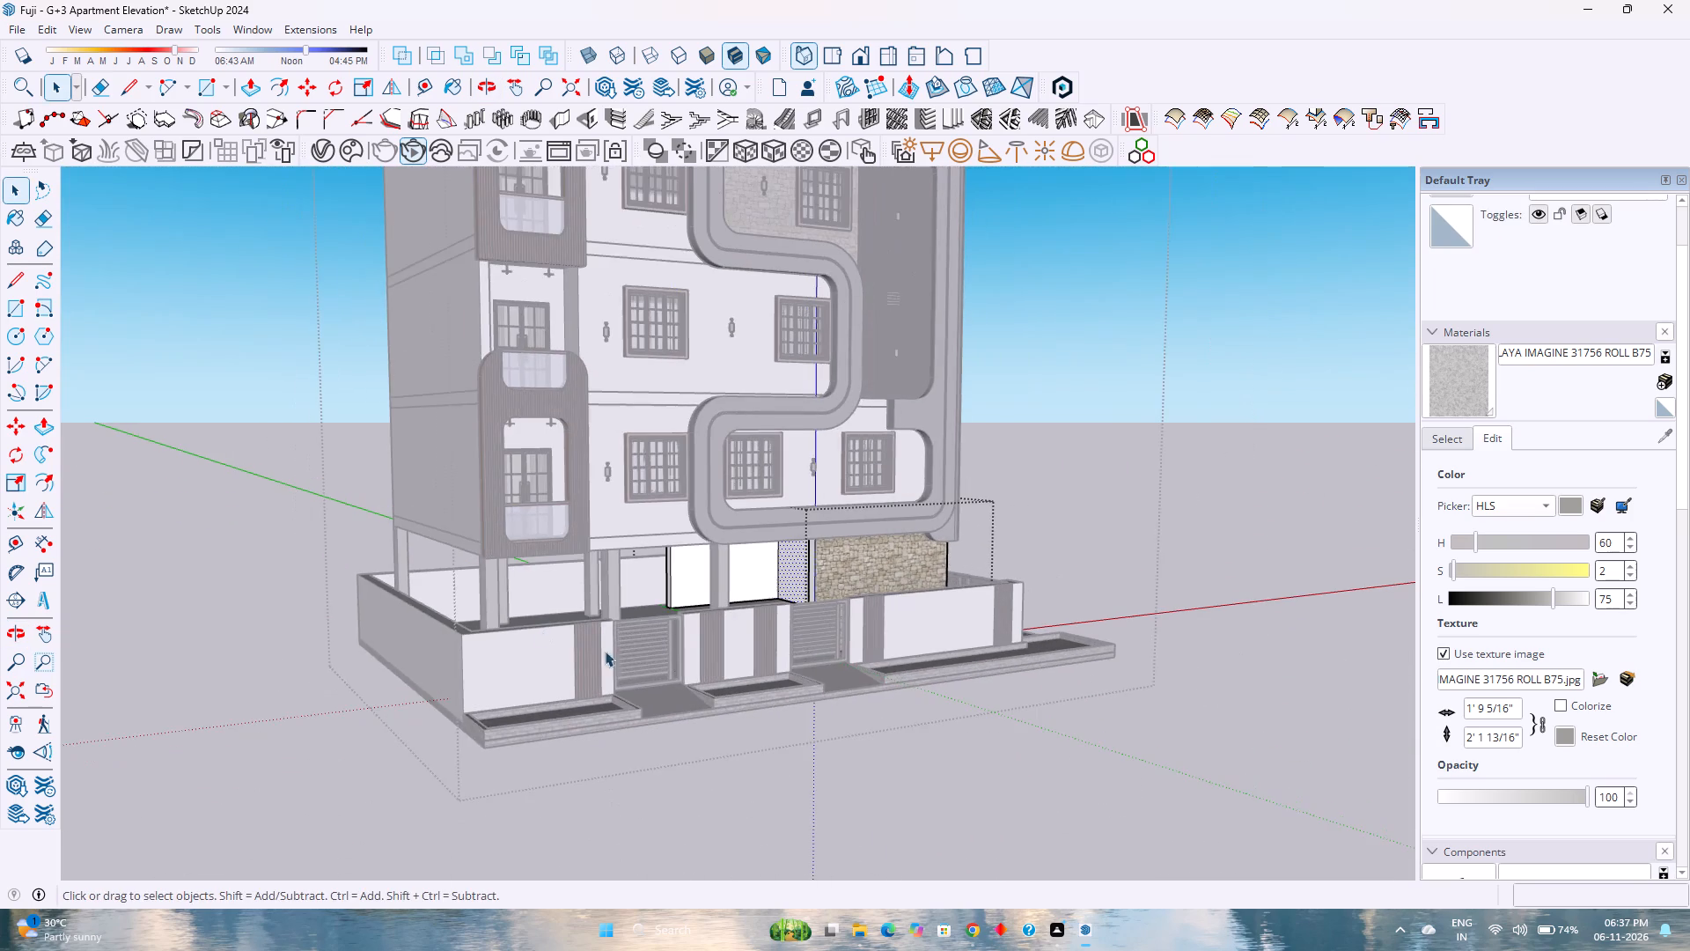
pyautogui.moveTo(627, 660); pyautogui.dragTo(203, 655, button='middle')
pyautogui.middleClick(203, 656)
pyautogui.scroll(-2, 489, 648)
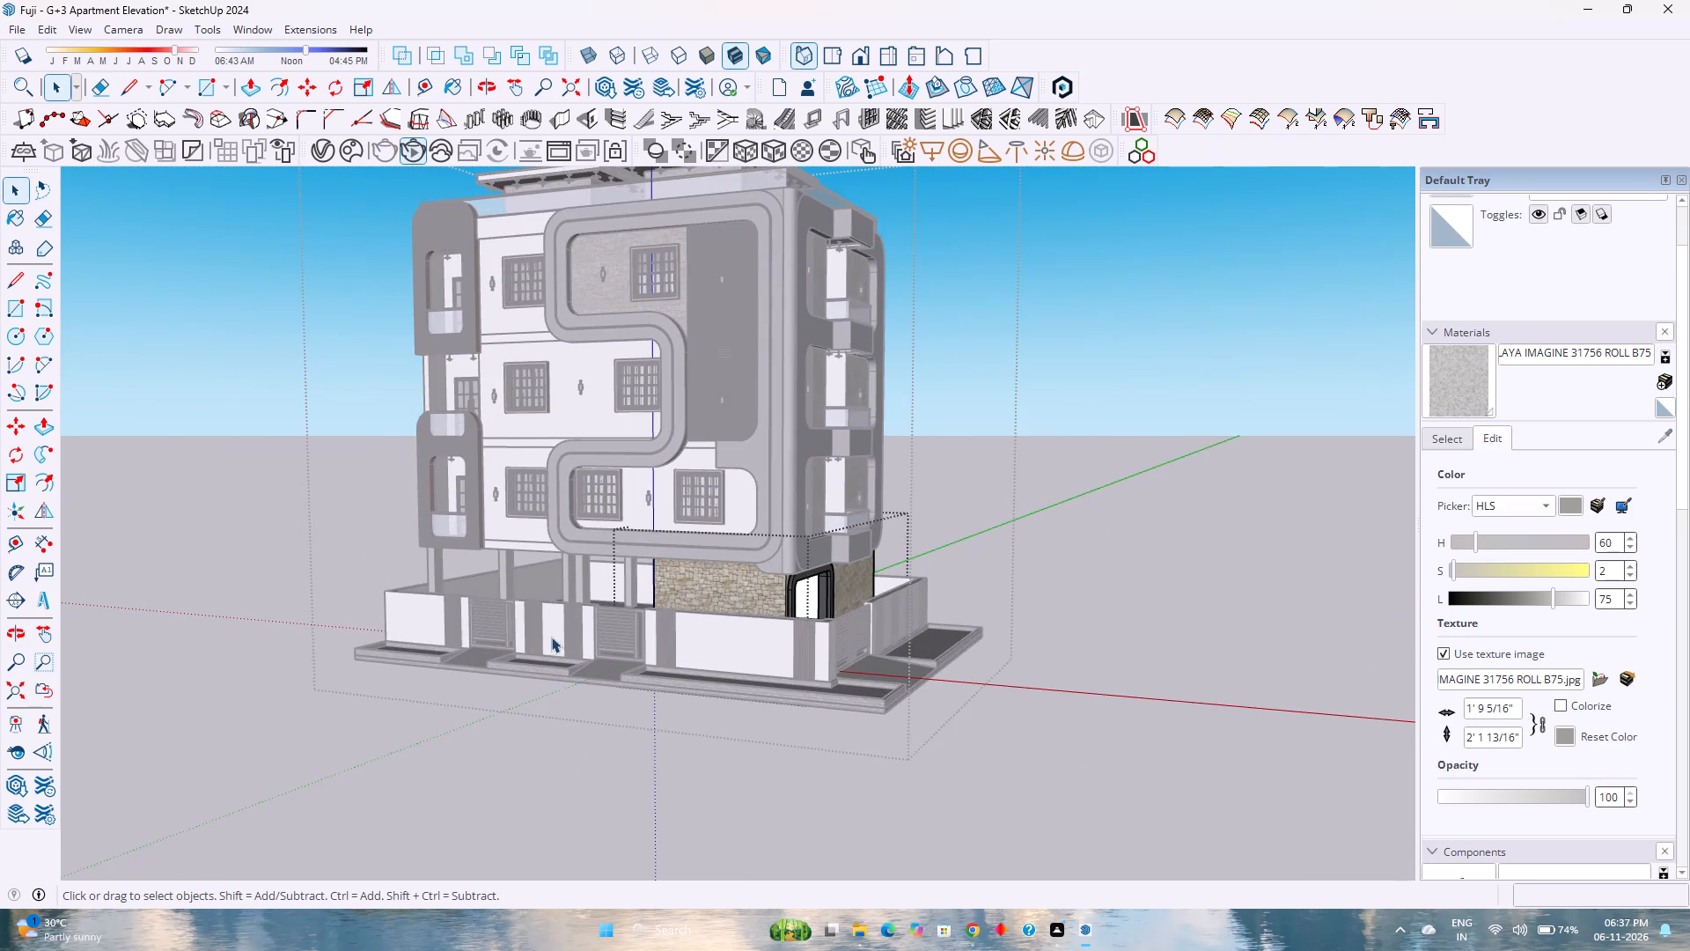
pyautogui.press('1')
pyautogui.press('1')
pyautogui.keyDown('shift'); pyautogui.moveTo(539, 644); pyautogui.dragTo(569, 721, button='middle'); pyautogui.keyUp('shift')
pyautogui.middleClick(569, 721)
pyautogui.middleClick(569, 721)
pyautogui.press('End')
pyautogui.moveTo(640, 860); pyautogui.dragTo(658, 887, button='middle')
pyautogui.keyDown('shift'); pyautogui.moveTo(660, 911); pyautogui.dragTo(640, 937, button='middle'); pyautogui.keyUp('shift')
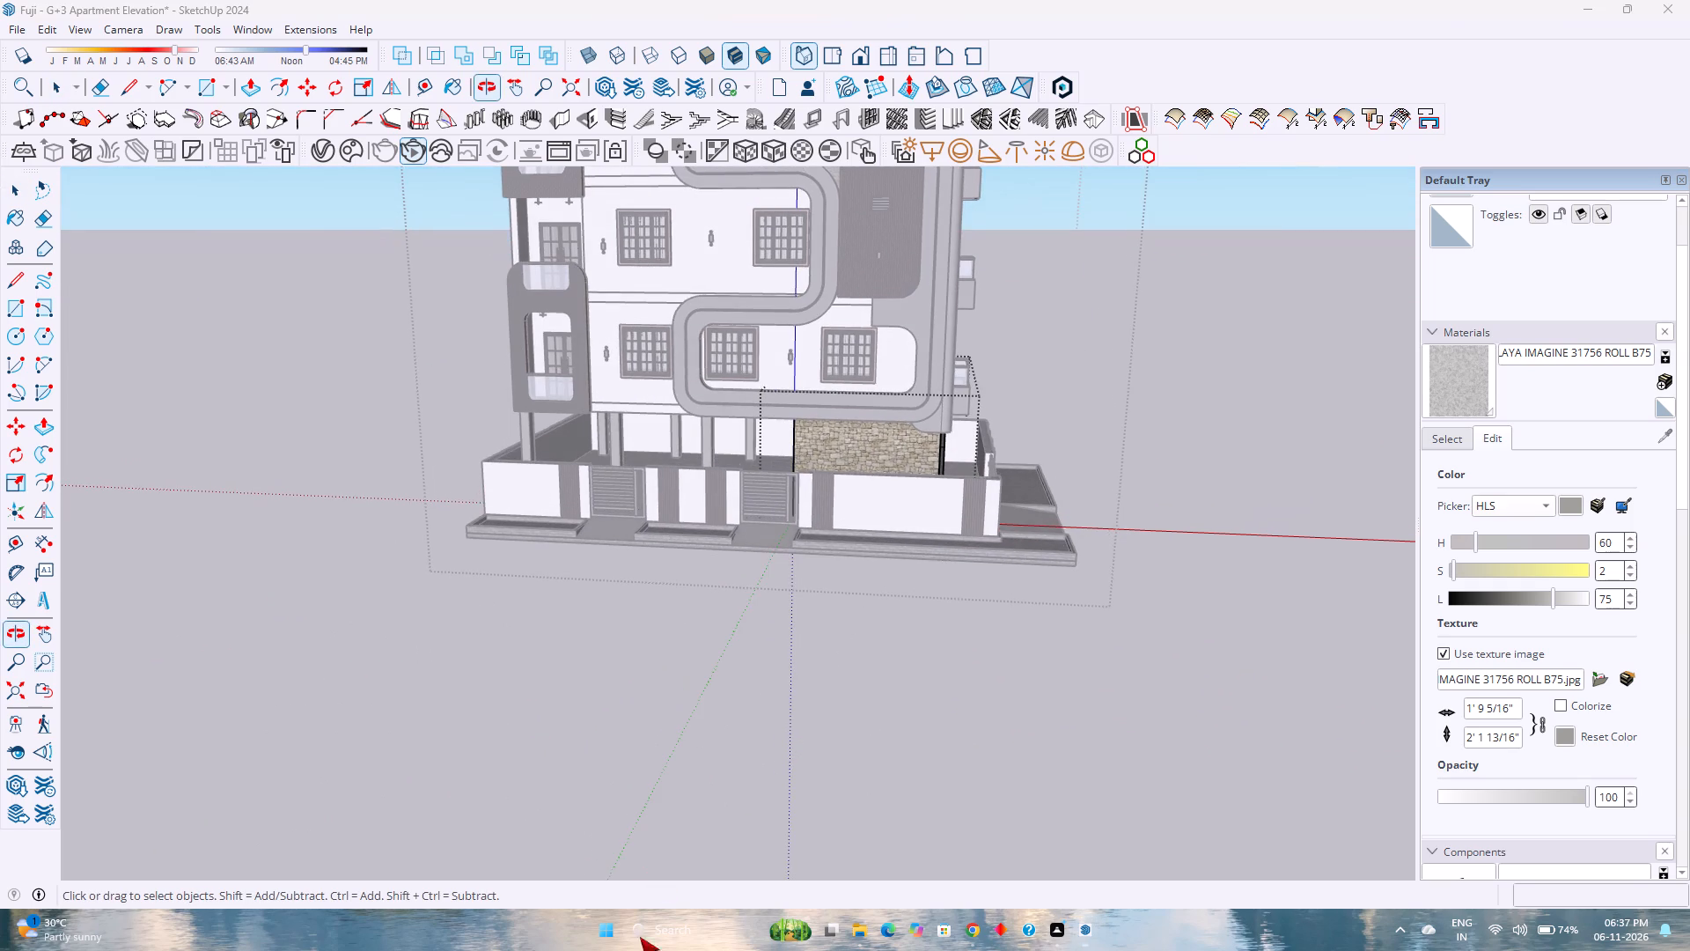
pyautogui.keyDown('shift'); pyautogui.moveTo(640, 937); pyautogui.dragTo(593, 950, button='middle'); pyautogui.keyUp('shift')
pyautogui.scroll(-8, 544, 837)
pyautogui.scroll(3, 682, 447)
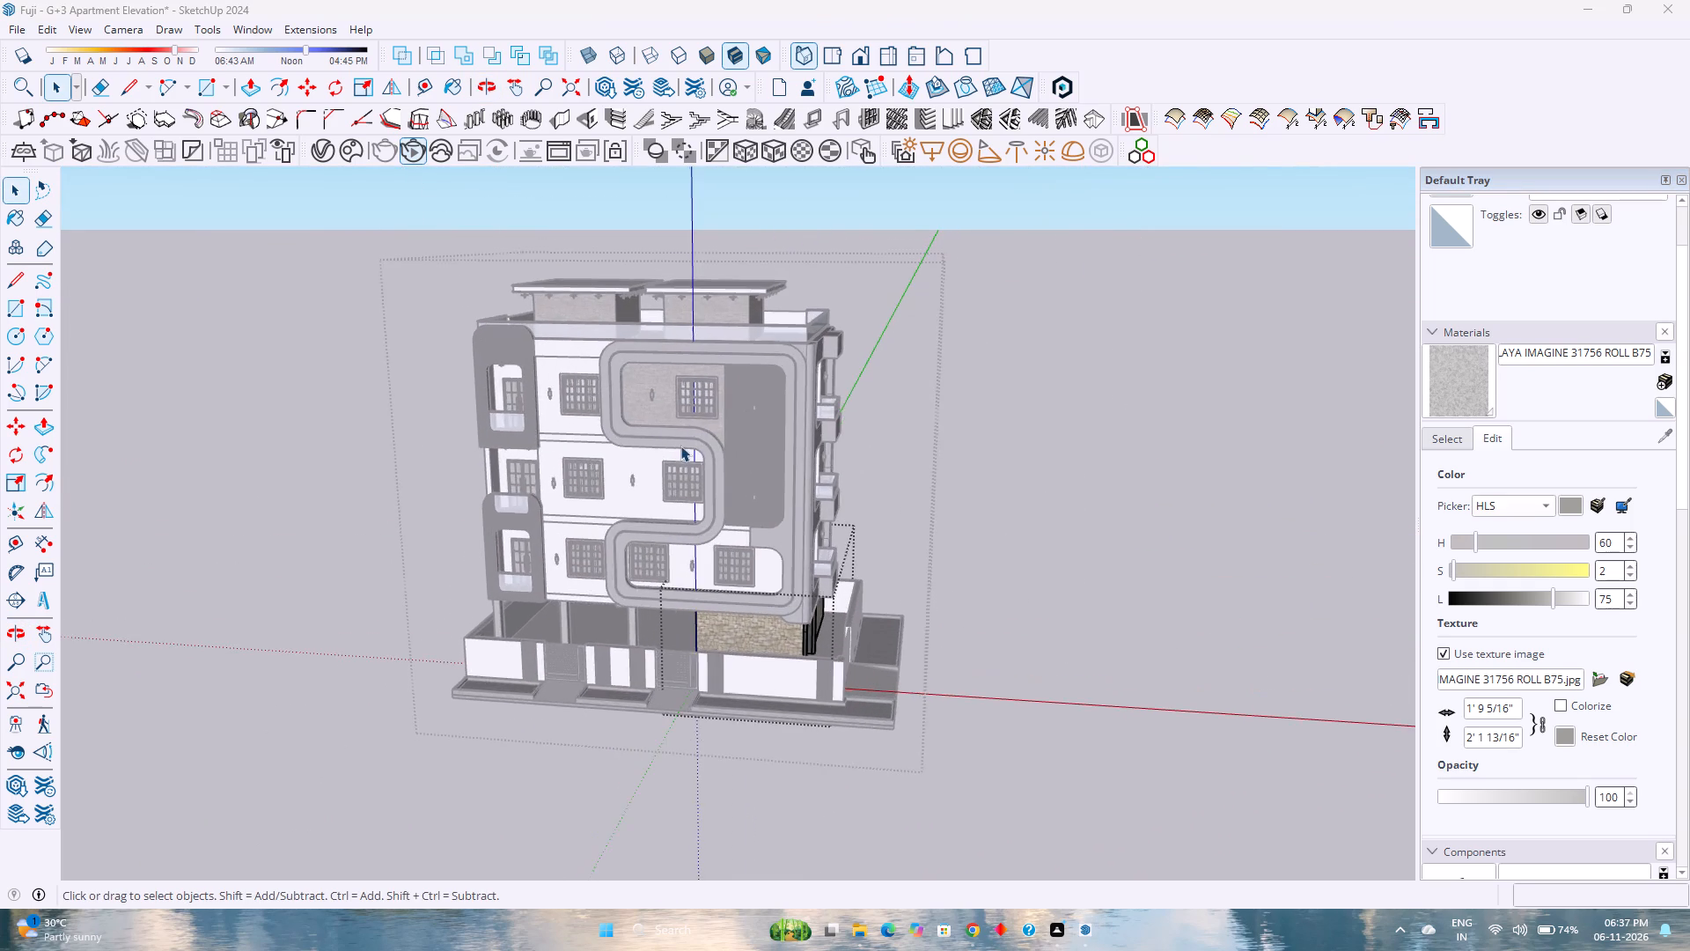
pyautogui.scroll(3, 678, 445)
pyautogui.scroll(-3, 777, 546)
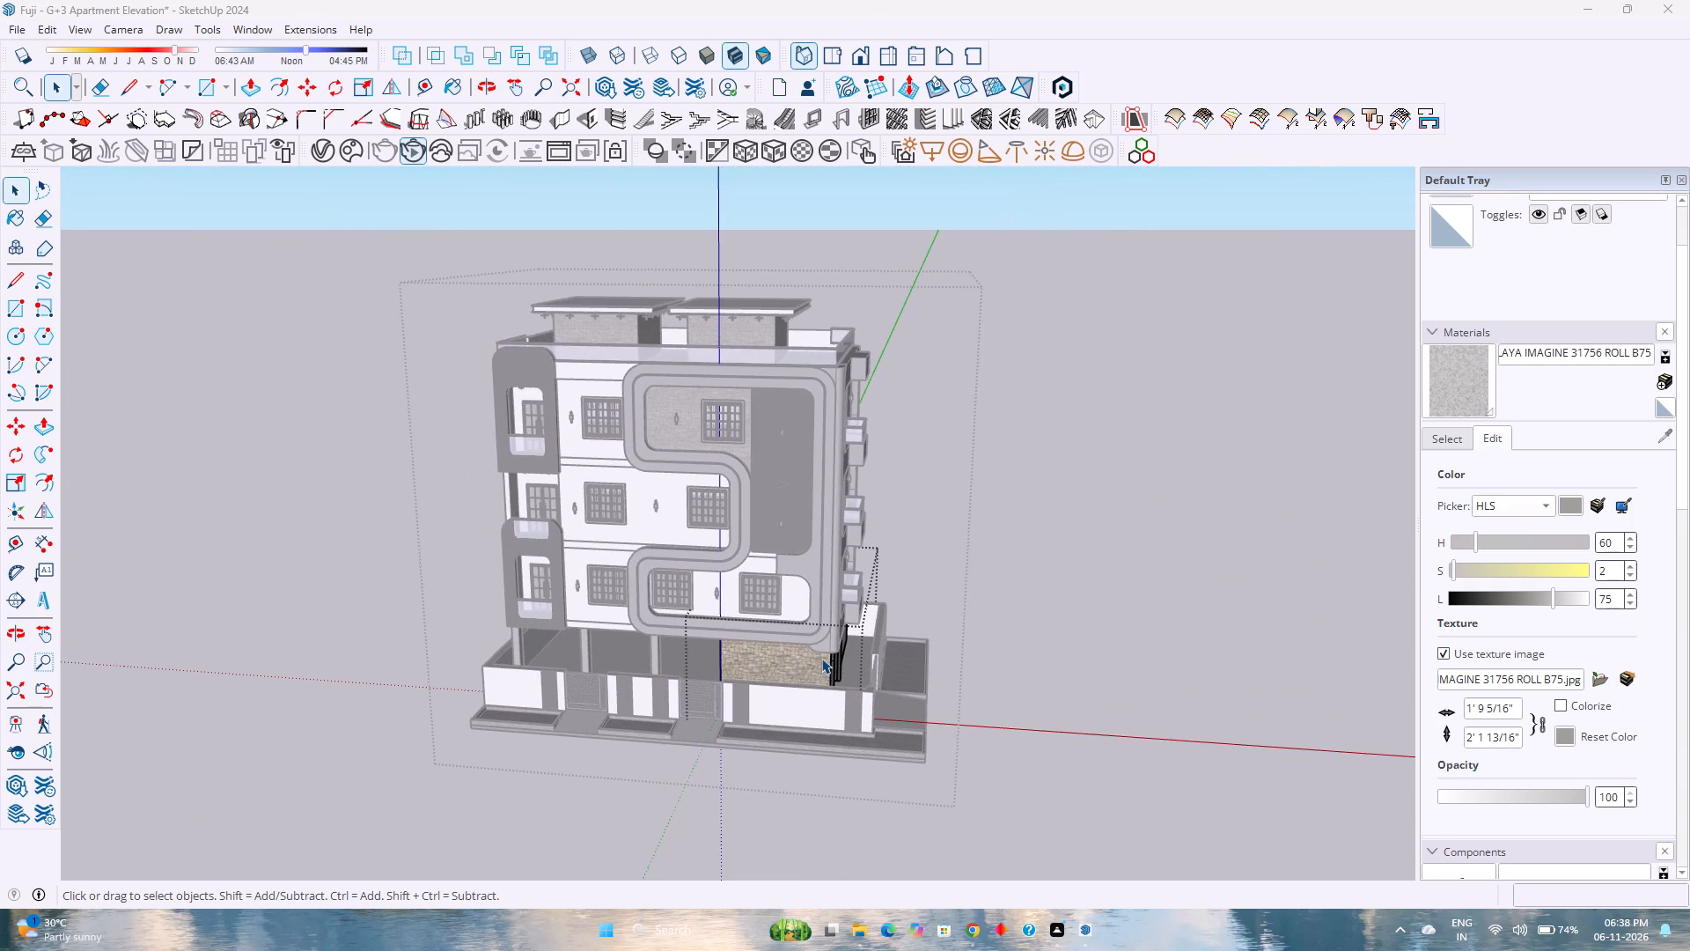
pyautogui.moveTo(821, 658); pyautogui.dragTo(596, 542, button='middle')
pyautogui.middleClick(596, 542)
pyautogui.click(1044, 516)
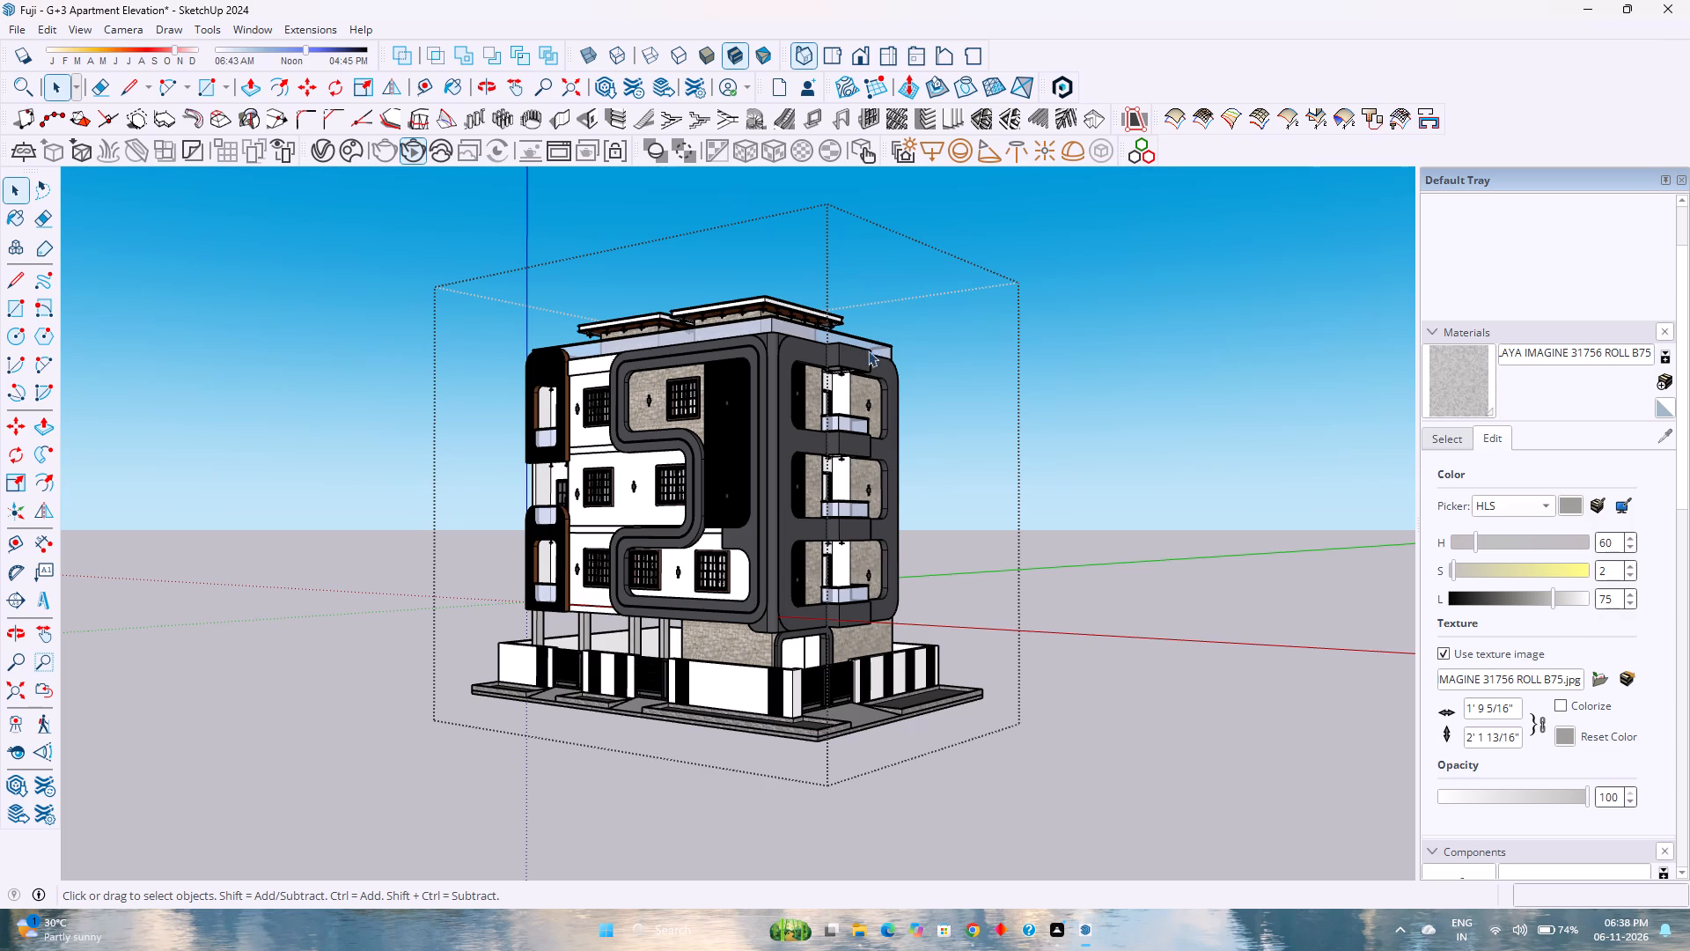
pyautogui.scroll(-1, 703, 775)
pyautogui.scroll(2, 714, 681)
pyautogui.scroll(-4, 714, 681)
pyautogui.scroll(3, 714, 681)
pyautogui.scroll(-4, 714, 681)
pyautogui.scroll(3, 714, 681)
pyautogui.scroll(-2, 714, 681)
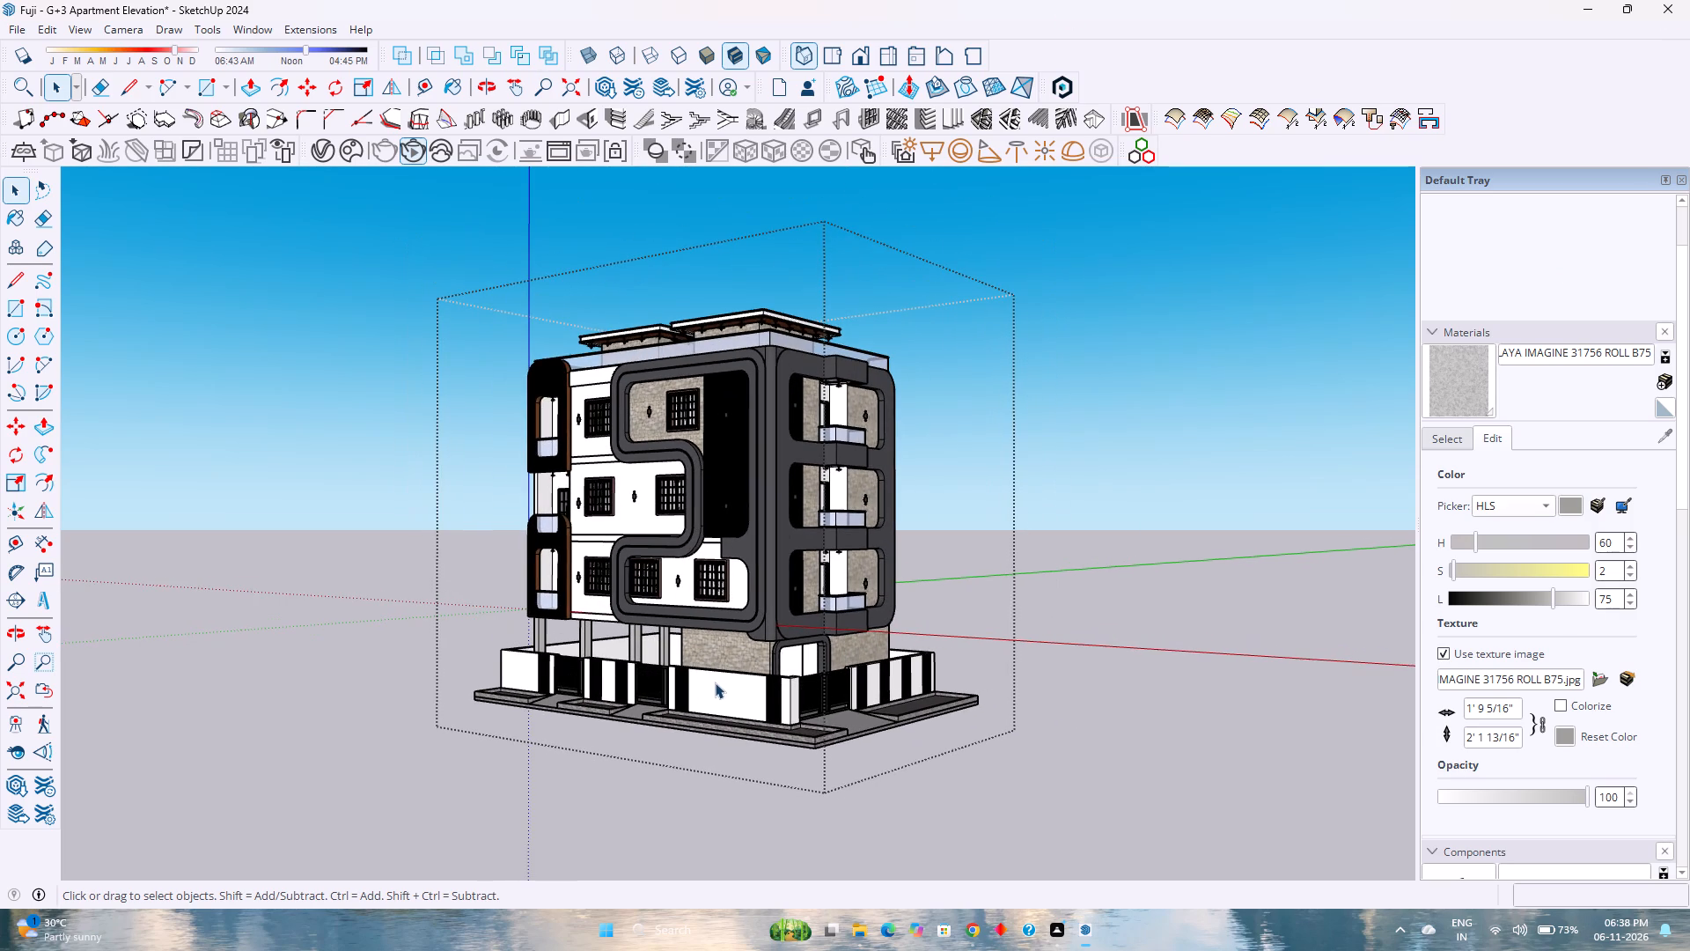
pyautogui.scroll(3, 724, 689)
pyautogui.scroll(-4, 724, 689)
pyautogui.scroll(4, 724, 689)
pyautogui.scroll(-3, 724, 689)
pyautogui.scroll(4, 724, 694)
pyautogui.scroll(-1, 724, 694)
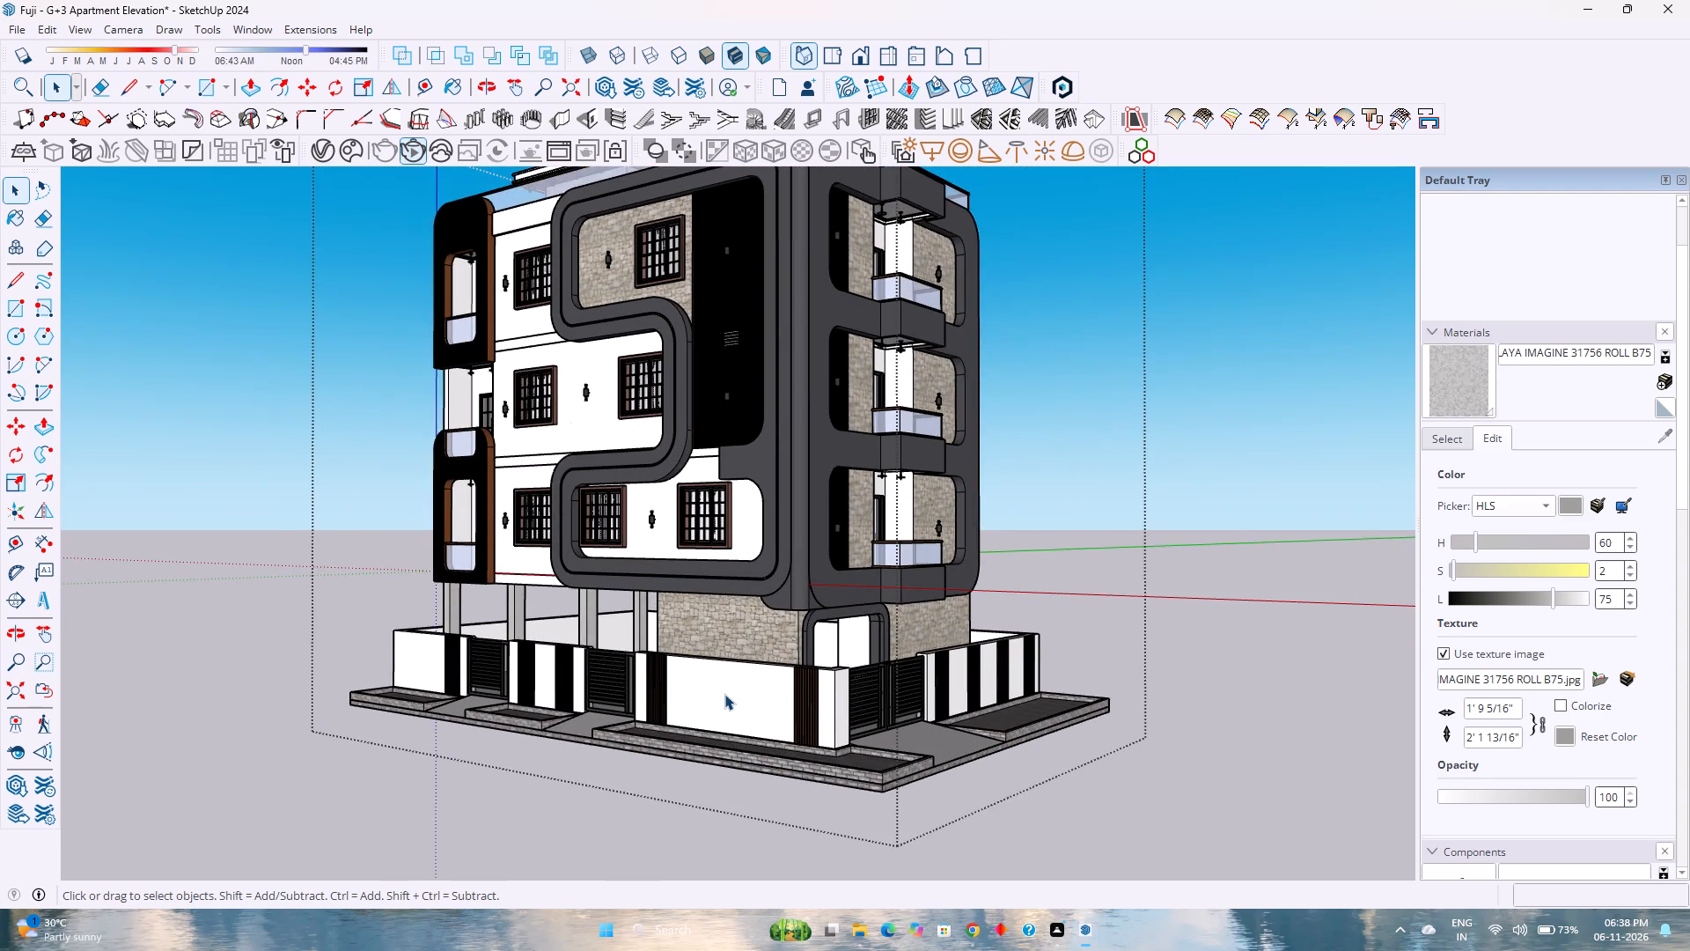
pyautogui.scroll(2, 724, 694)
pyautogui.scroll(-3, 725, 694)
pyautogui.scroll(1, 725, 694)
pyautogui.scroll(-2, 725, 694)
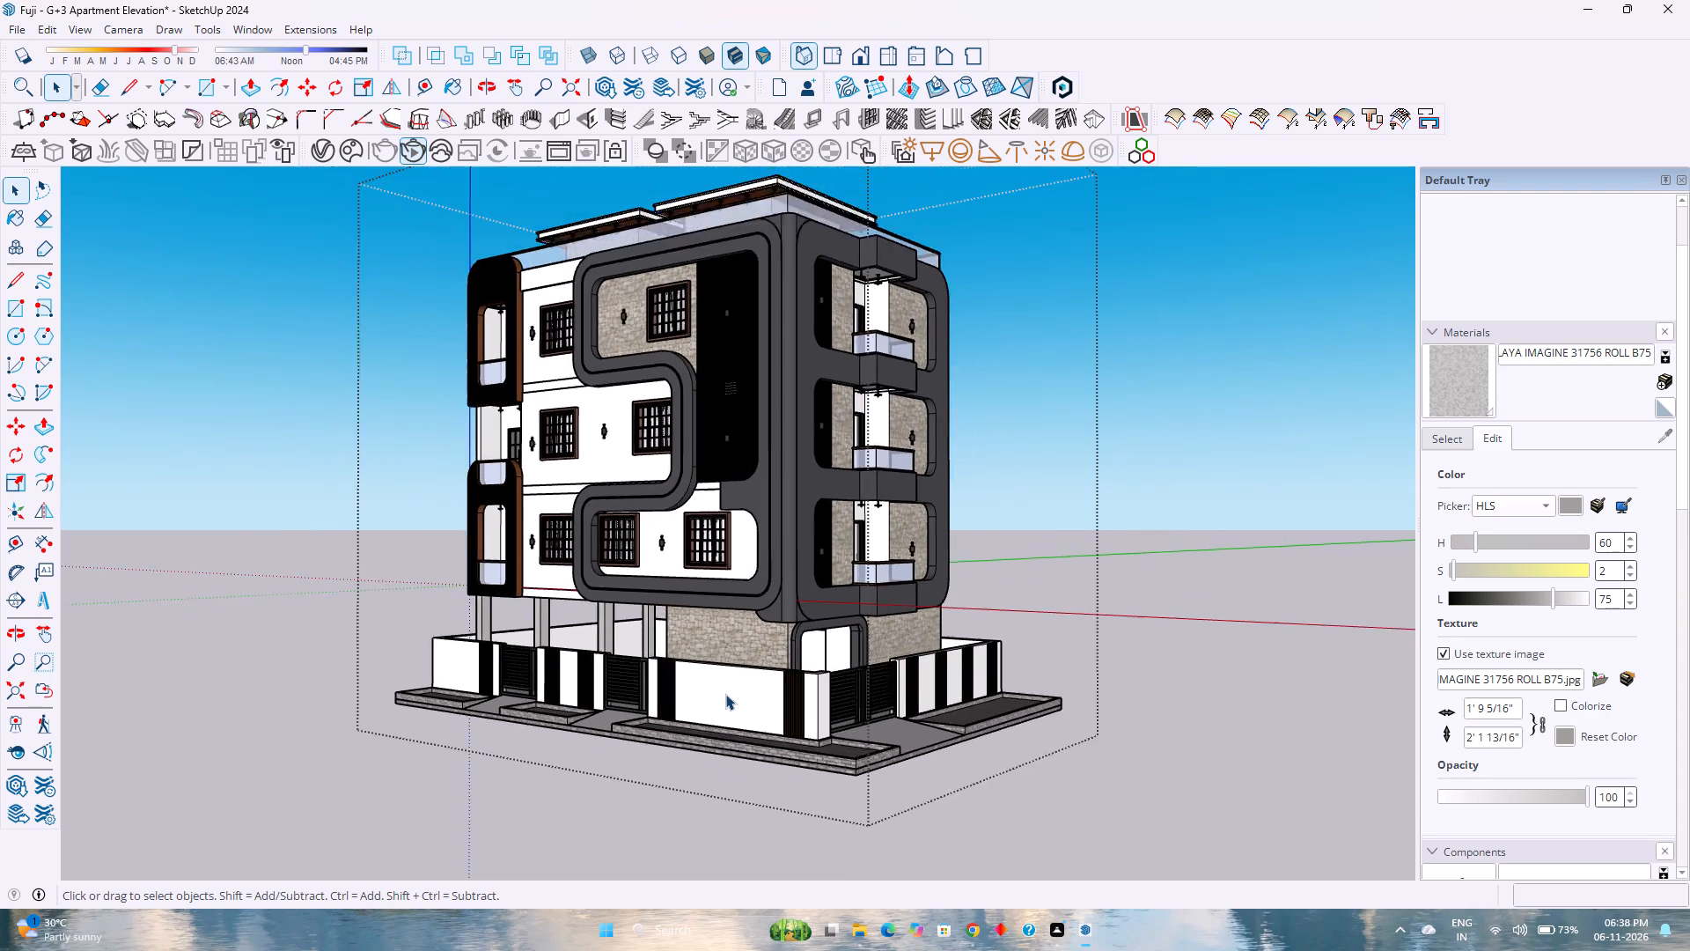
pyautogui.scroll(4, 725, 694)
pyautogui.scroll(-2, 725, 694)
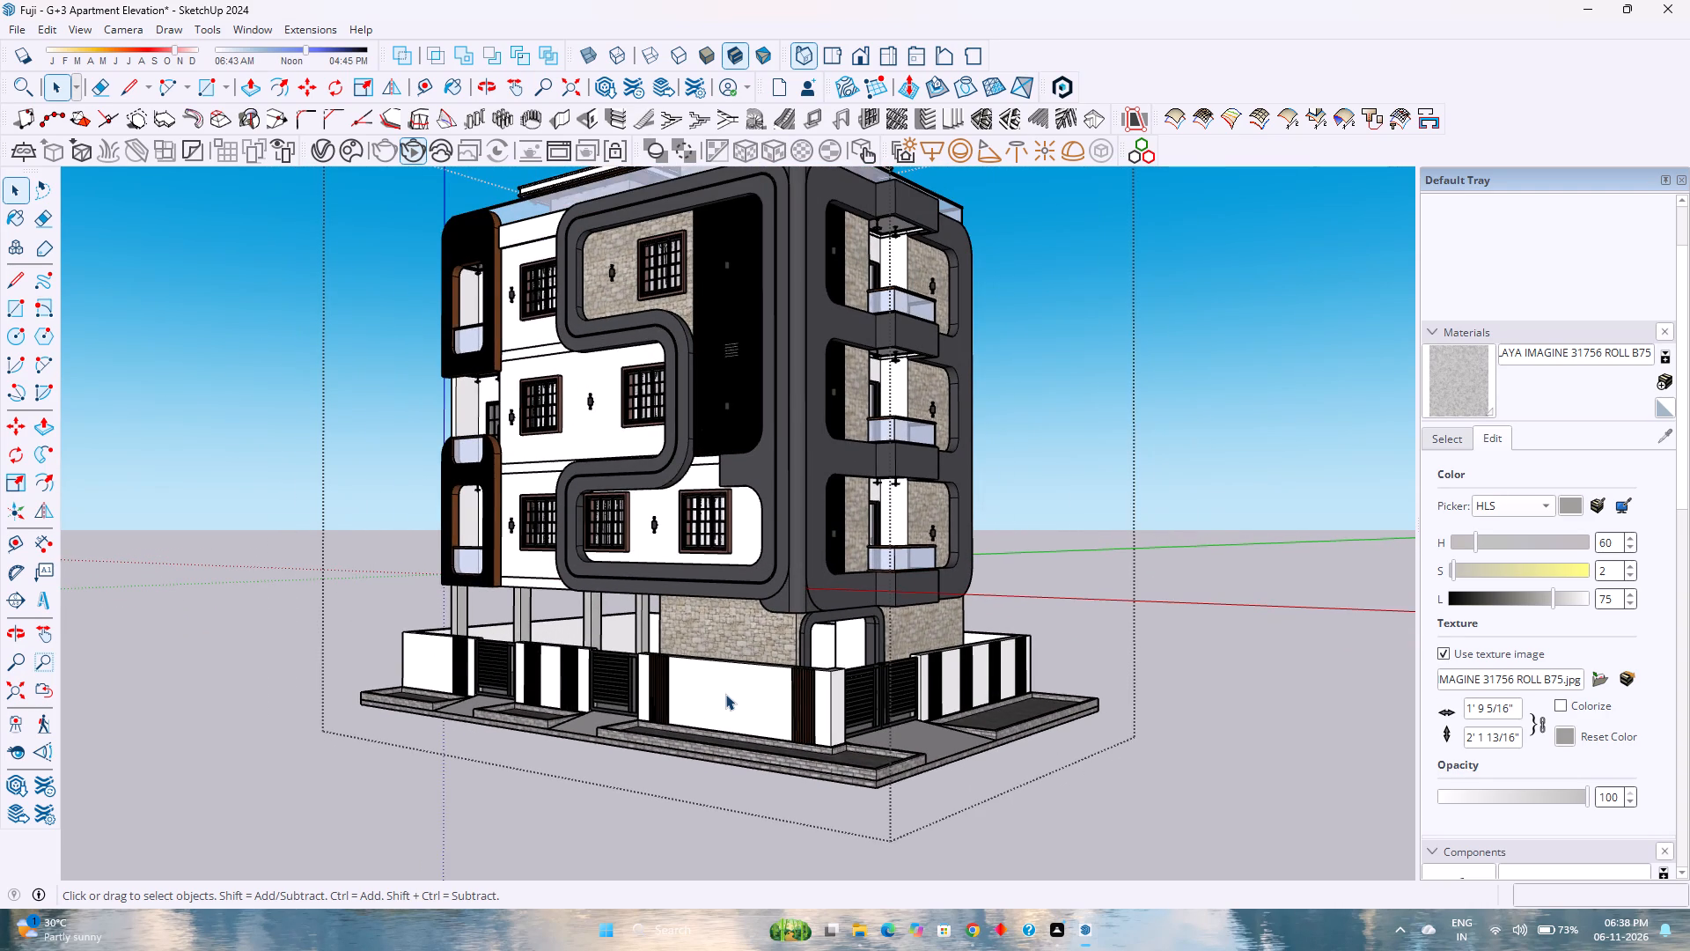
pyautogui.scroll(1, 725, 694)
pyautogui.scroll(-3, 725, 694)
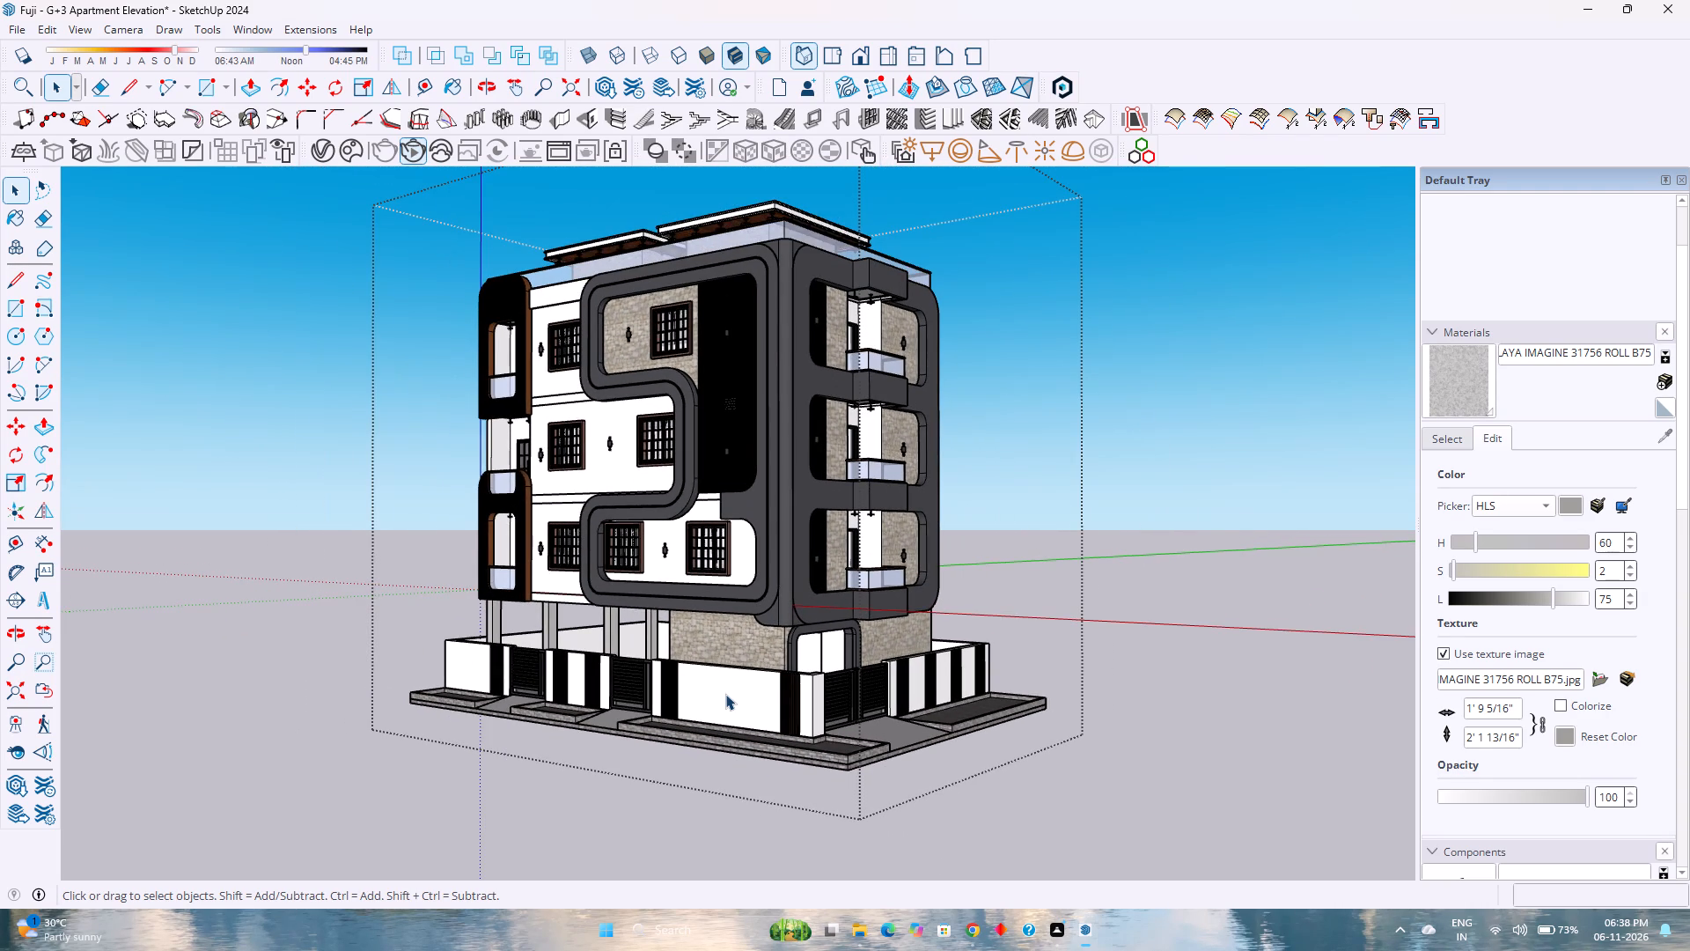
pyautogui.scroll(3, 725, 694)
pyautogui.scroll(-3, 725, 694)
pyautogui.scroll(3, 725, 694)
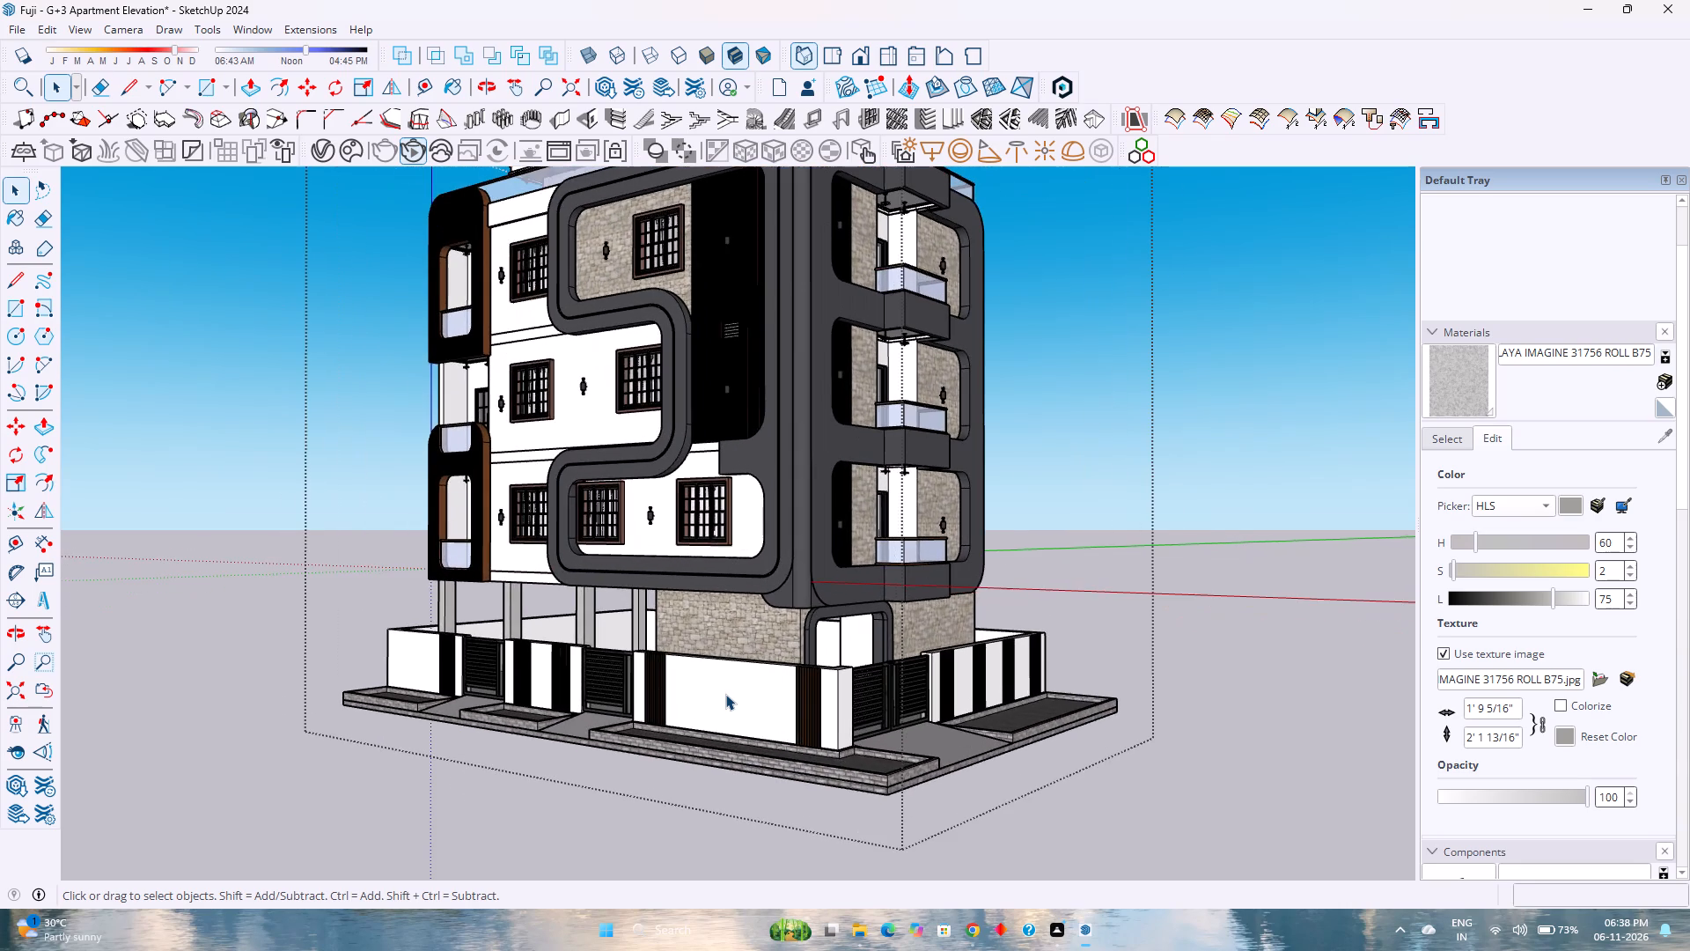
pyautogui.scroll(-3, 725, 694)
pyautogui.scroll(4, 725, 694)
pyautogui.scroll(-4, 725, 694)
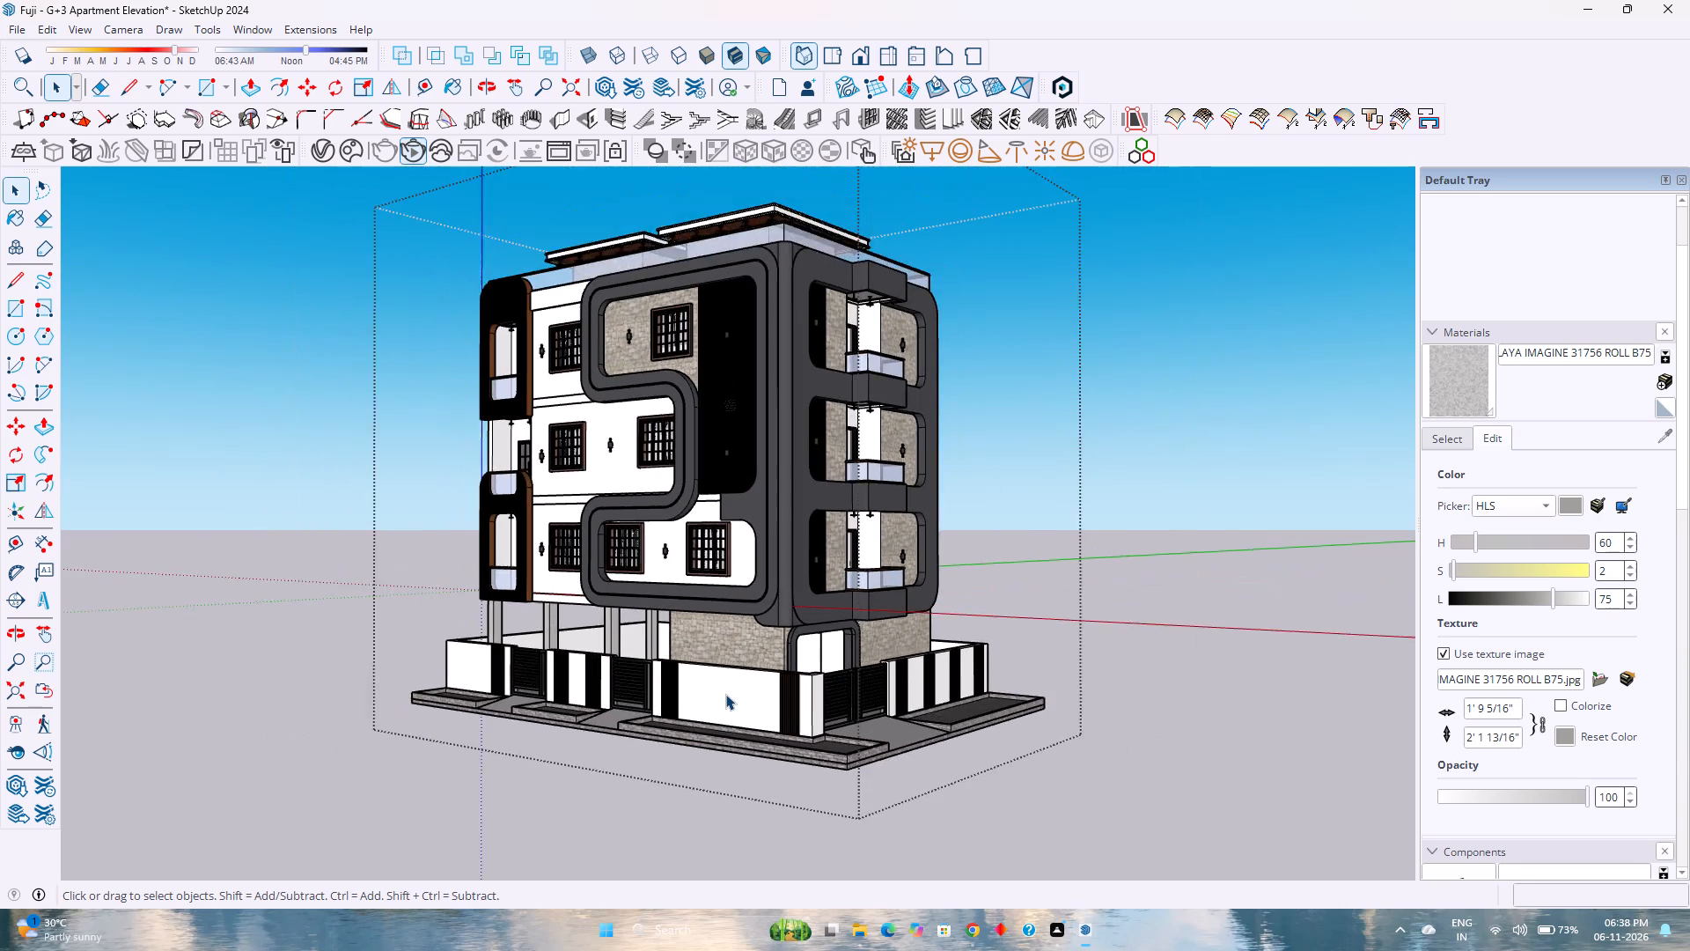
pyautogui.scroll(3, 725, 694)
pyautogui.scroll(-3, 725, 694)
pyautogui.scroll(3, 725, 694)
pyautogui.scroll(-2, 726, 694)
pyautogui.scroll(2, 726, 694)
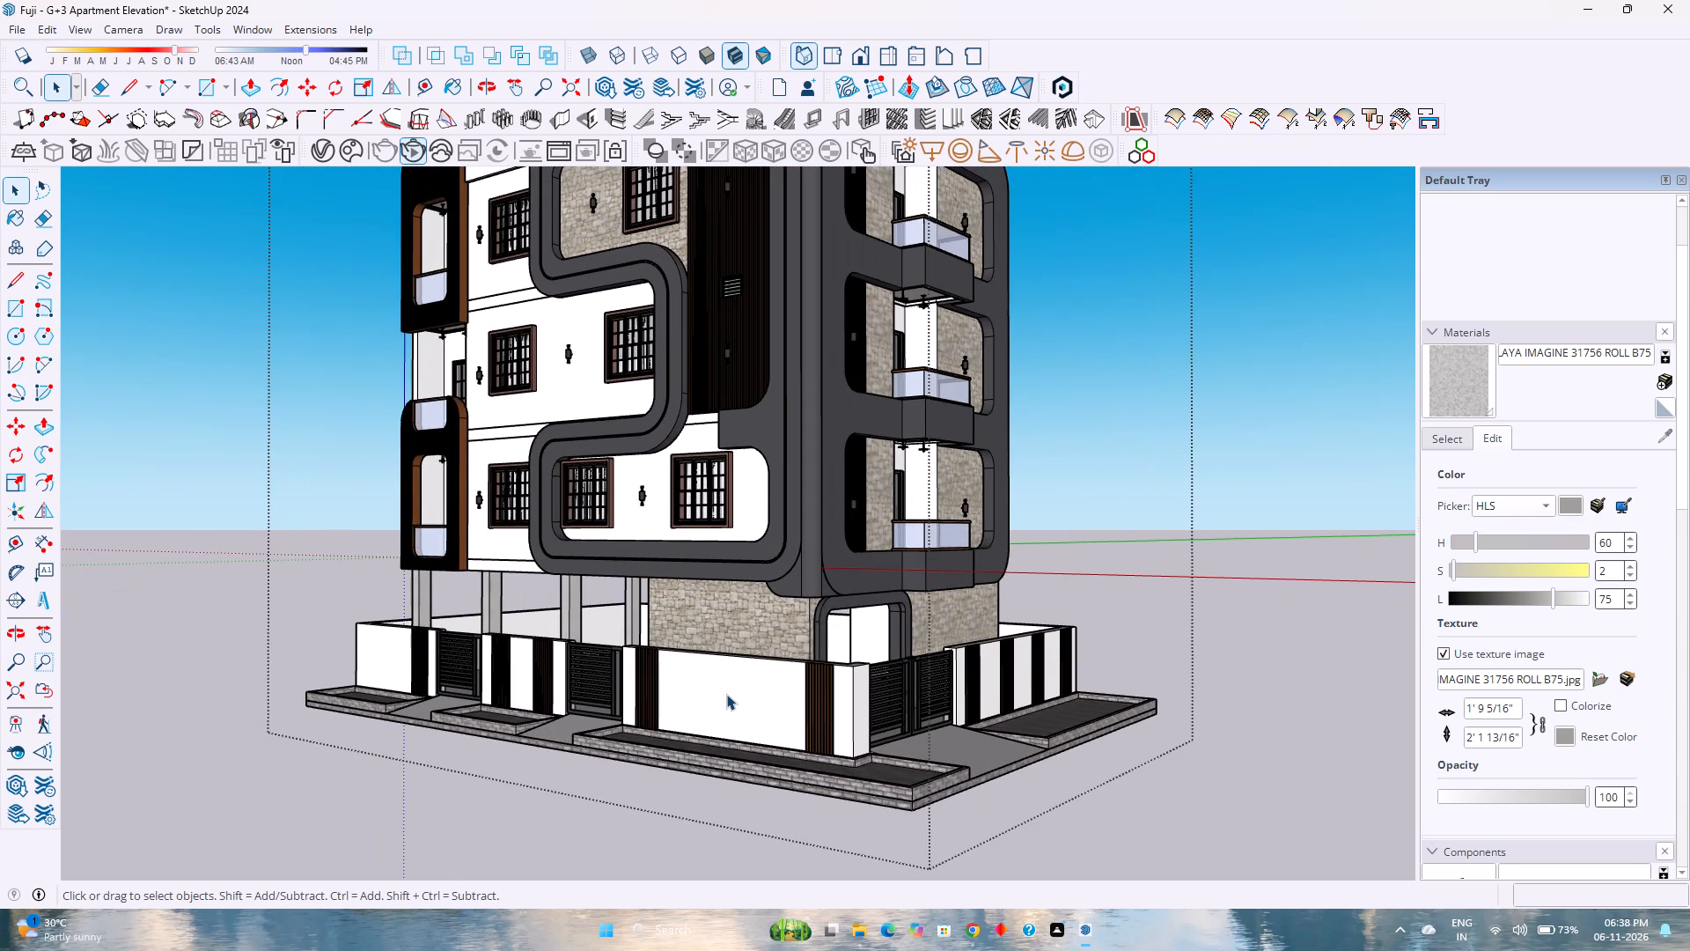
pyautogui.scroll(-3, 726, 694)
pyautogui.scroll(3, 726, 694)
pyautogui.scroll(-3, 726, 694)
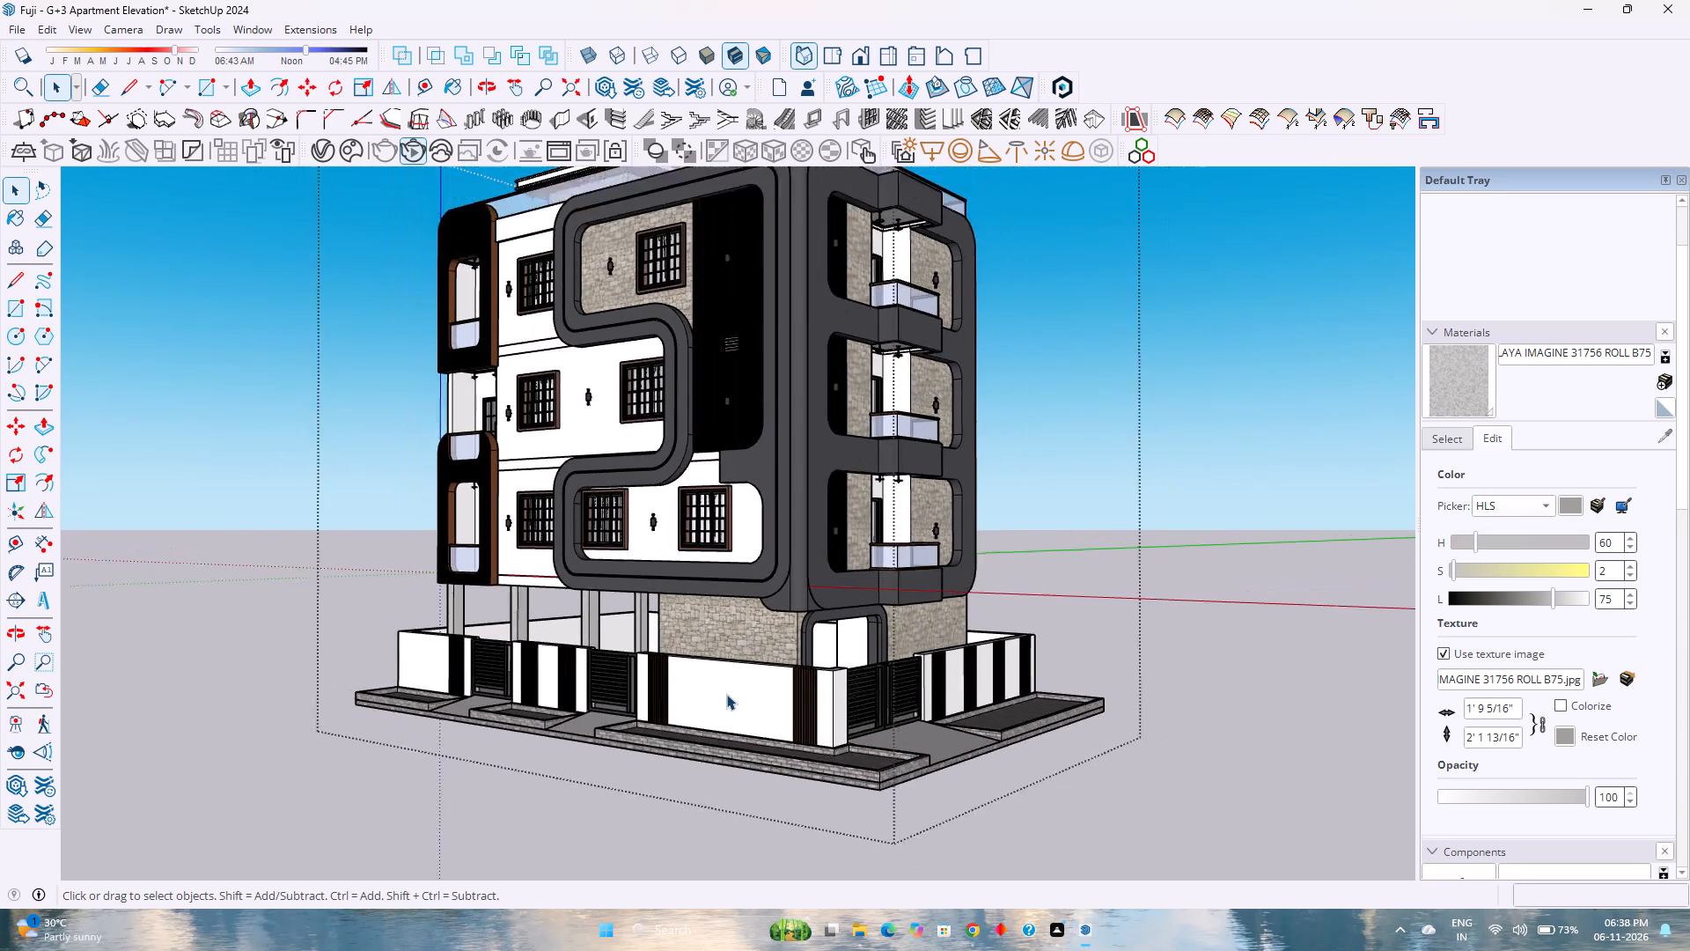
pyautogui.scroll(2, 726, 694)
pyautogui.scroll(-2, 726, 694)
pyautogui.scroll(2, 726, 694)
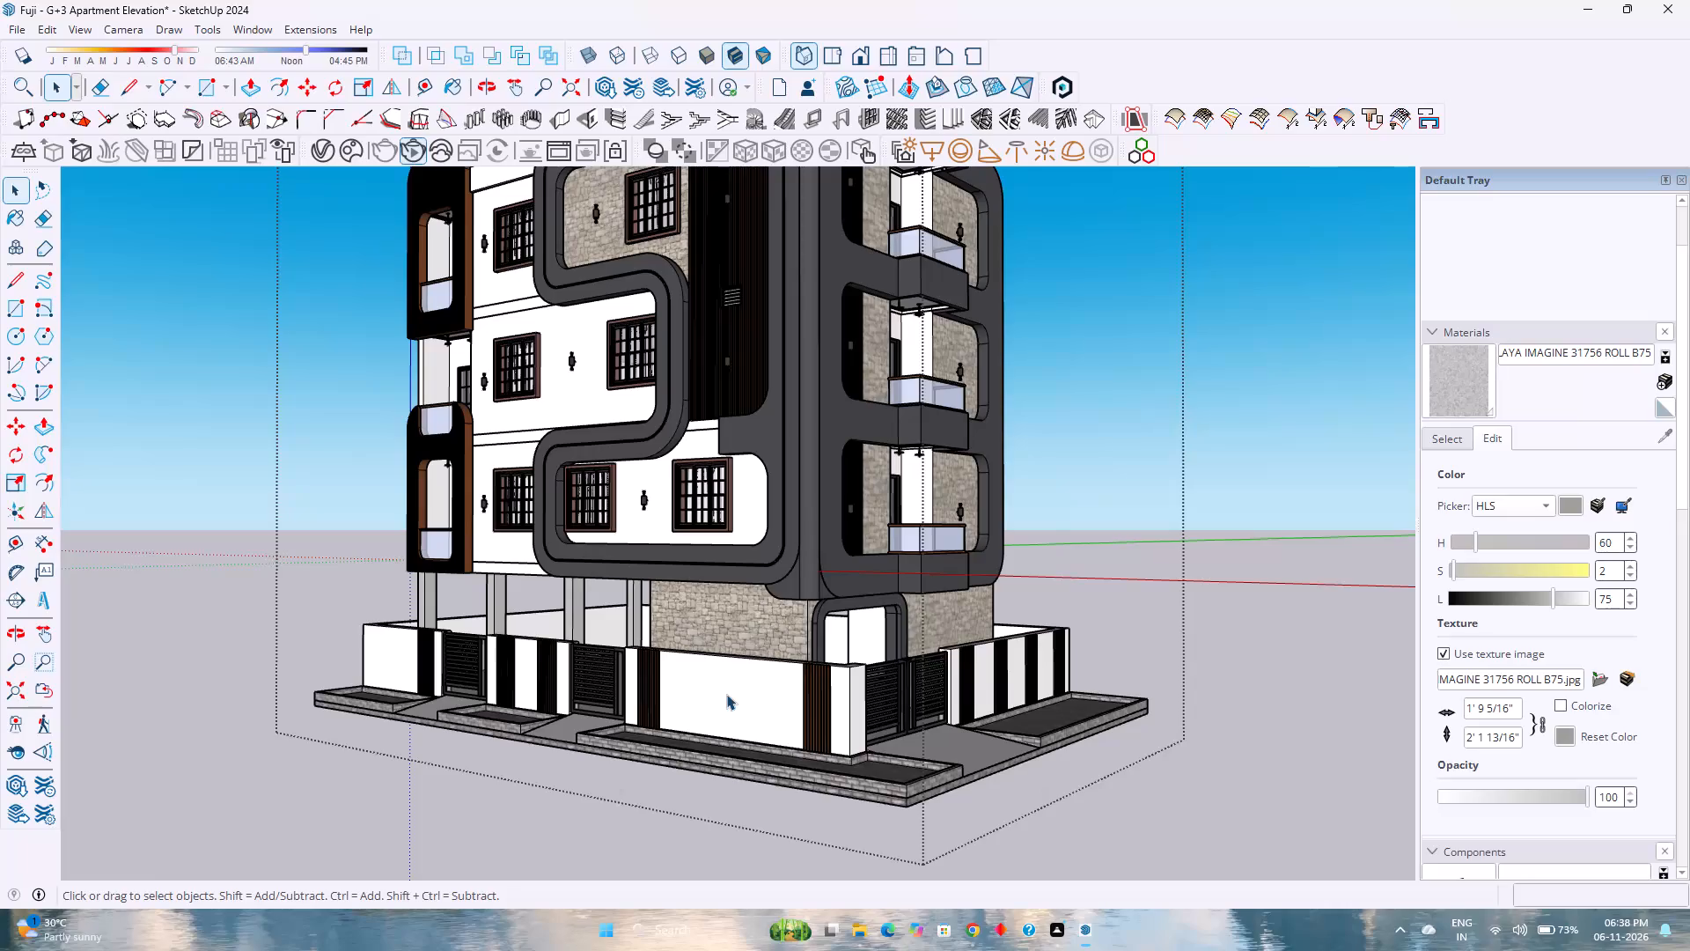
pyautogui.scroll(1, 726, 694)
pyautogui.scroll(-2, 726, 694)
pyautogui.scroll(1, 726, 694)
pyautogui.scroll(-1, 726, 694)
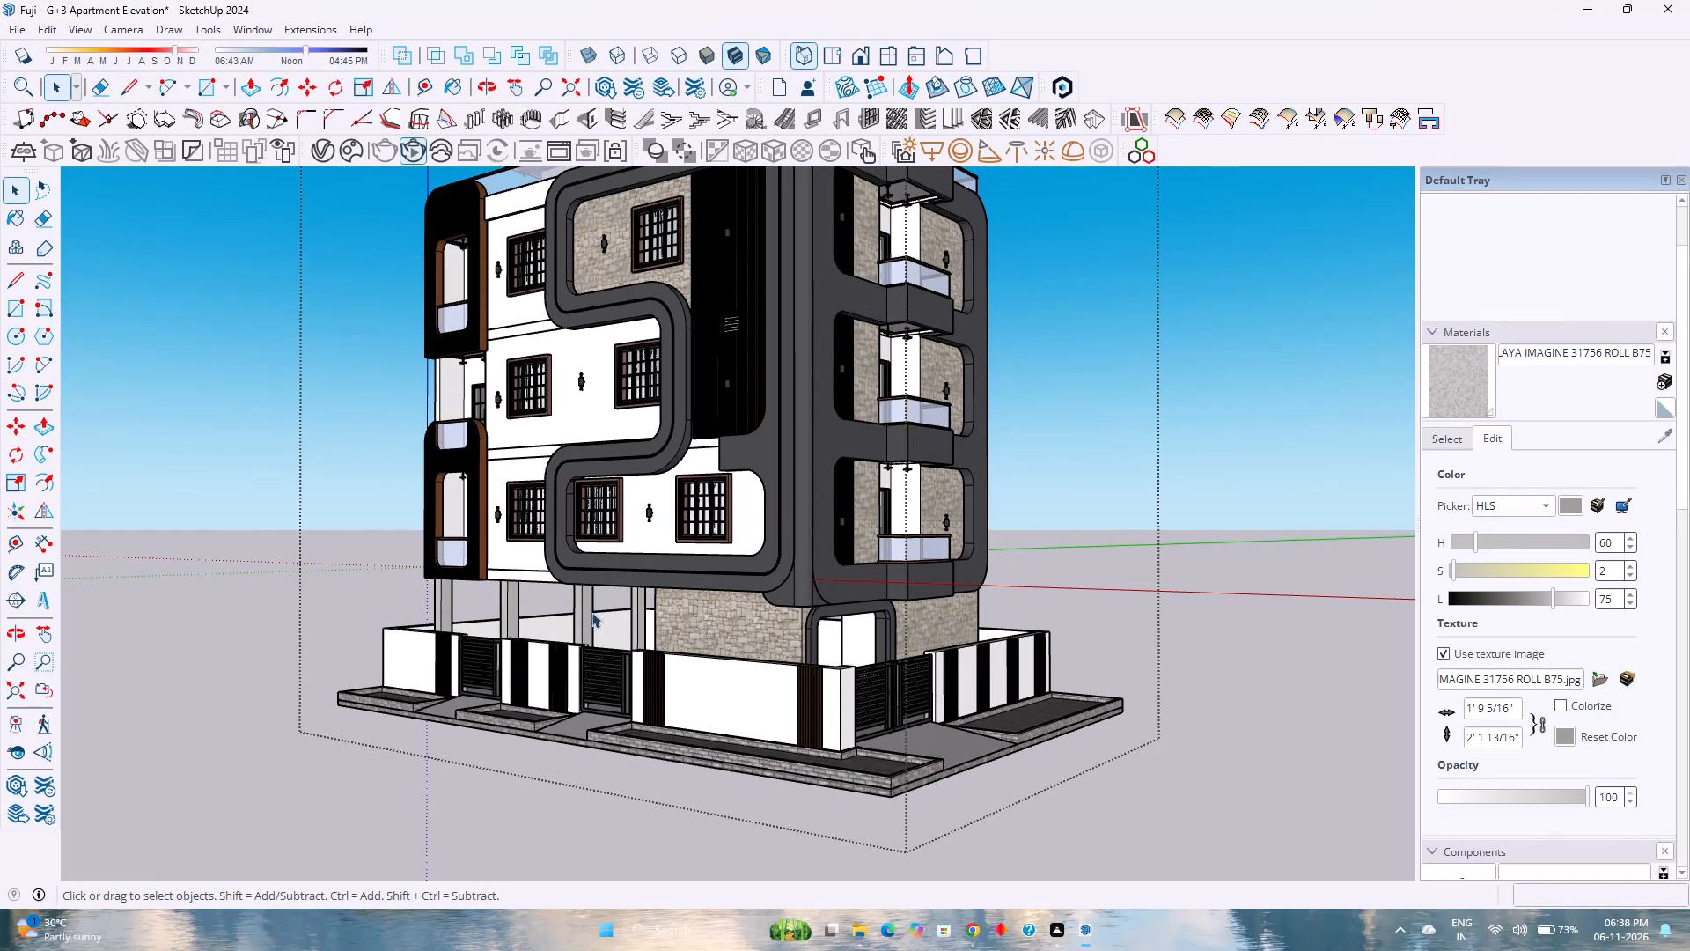
# Examine the lower front facade and ground-floor columns up close, and the whole building with its rooftop structures from a raised corner view.
pyautogui.scroll(9, 523, 558)
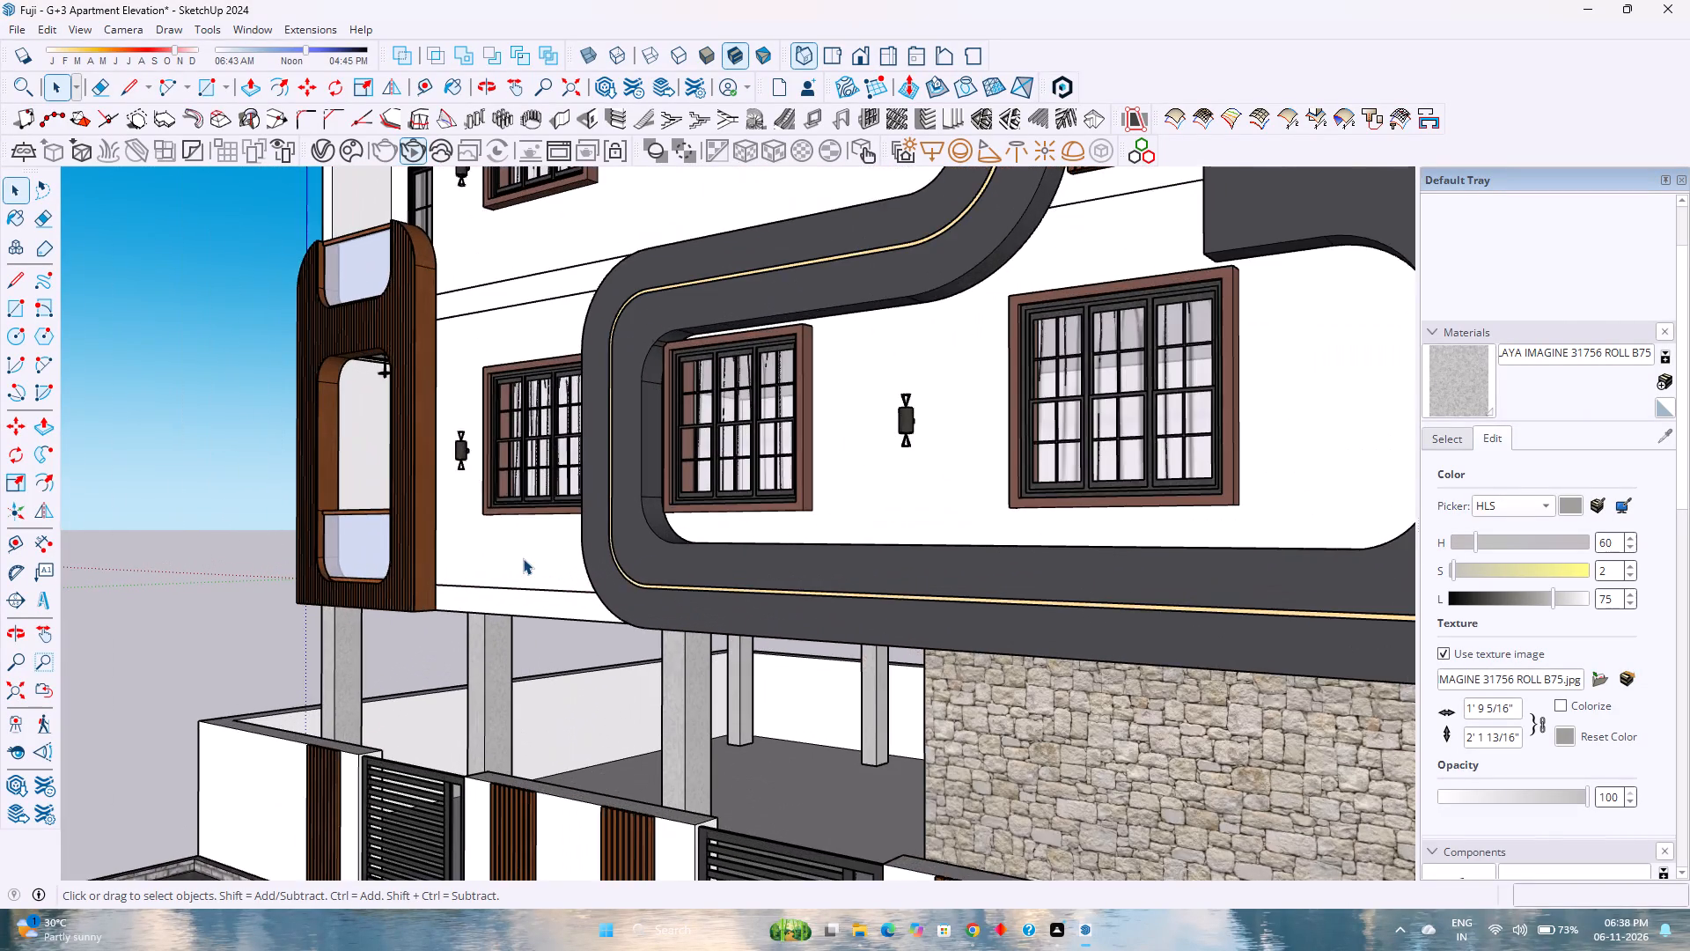
pyautogui.scroll(-10, 523, 558)
pyautogui.moveTo(715, 437); pyautogui.dragTo(708, 560, button='middle')
pyautogui.scroll(-5, 716, 531)
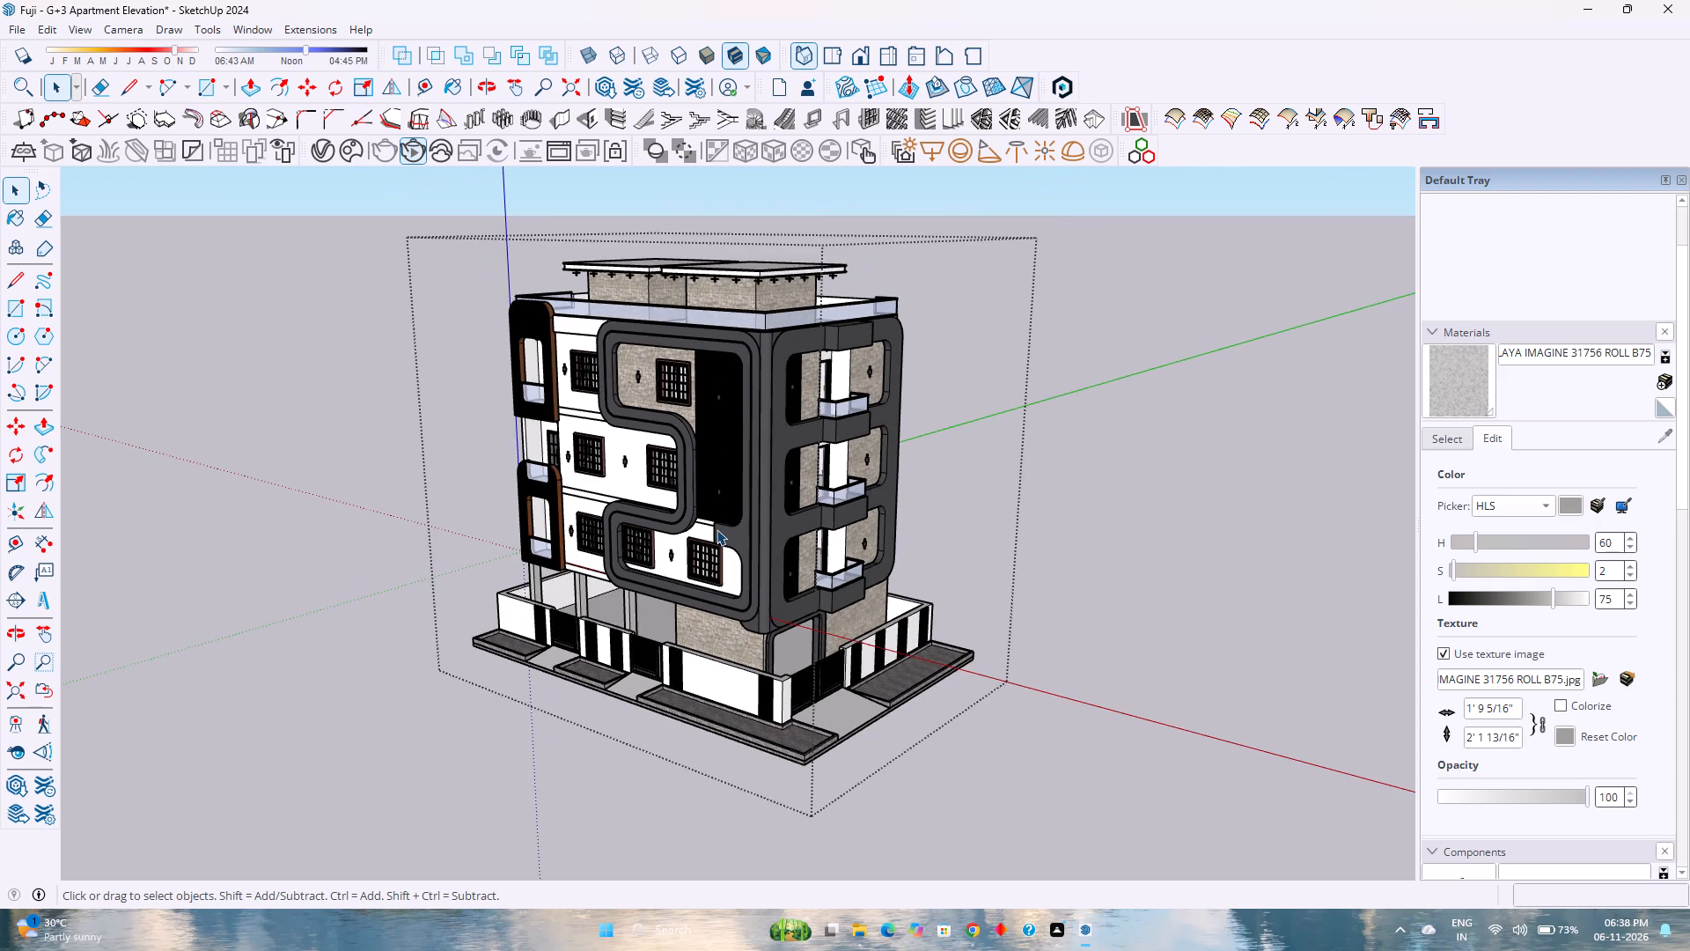
pyautogui.scroll(-3, 716, 529)
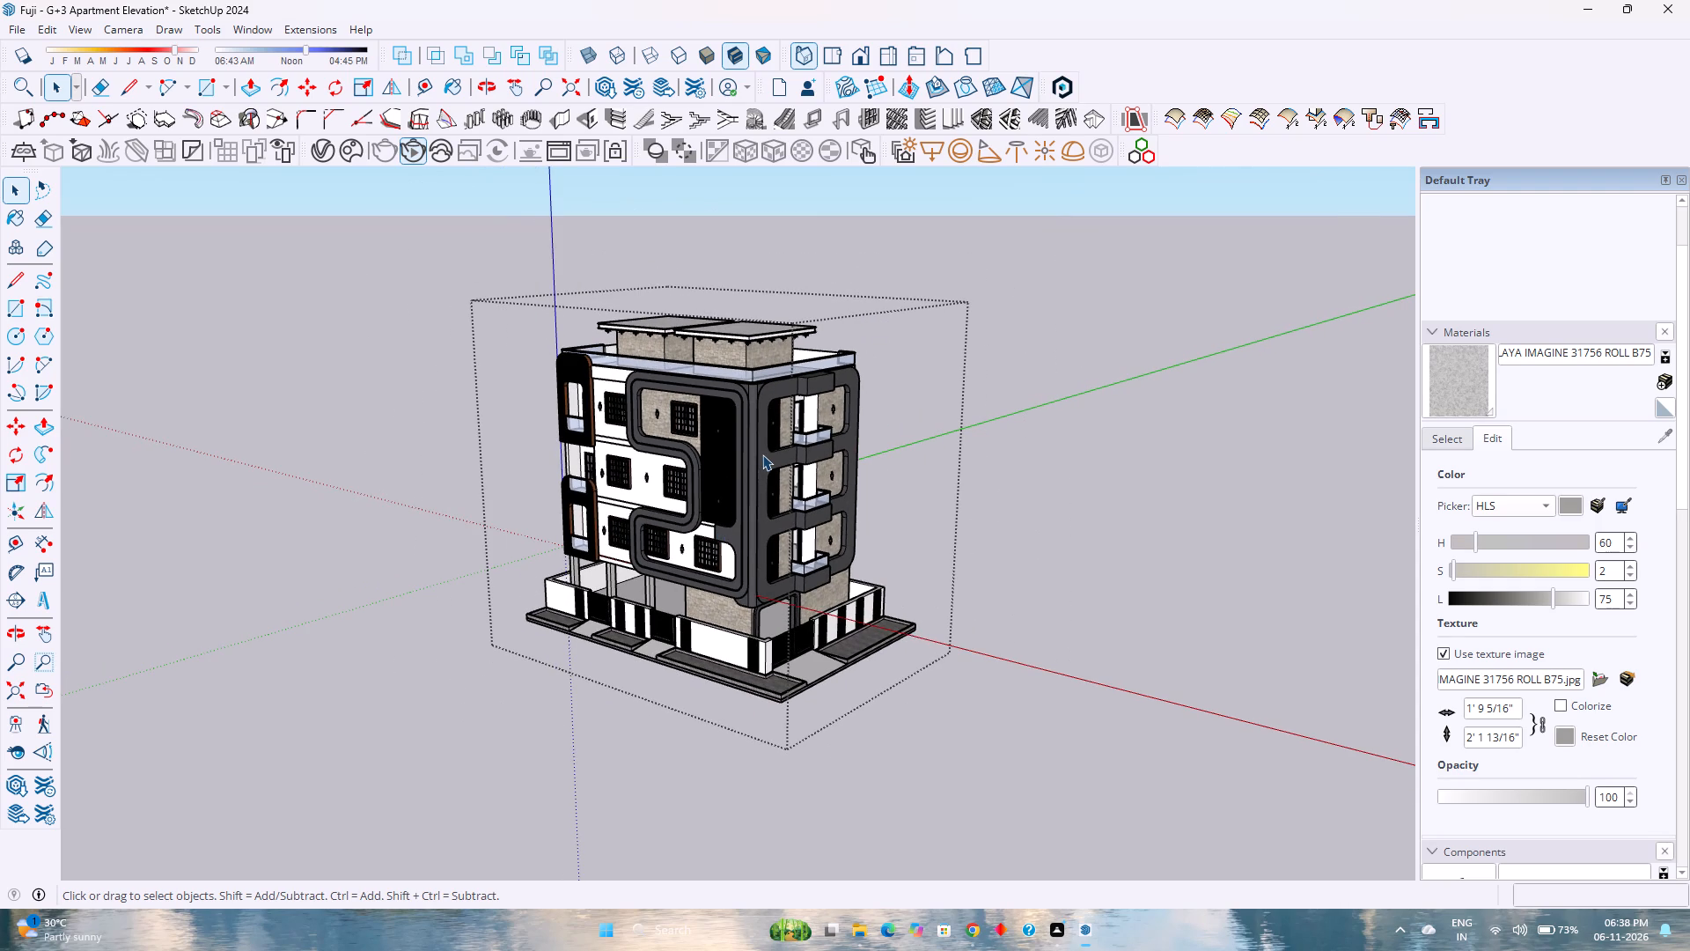
pyautogui.scroll(-2, 762, 456)
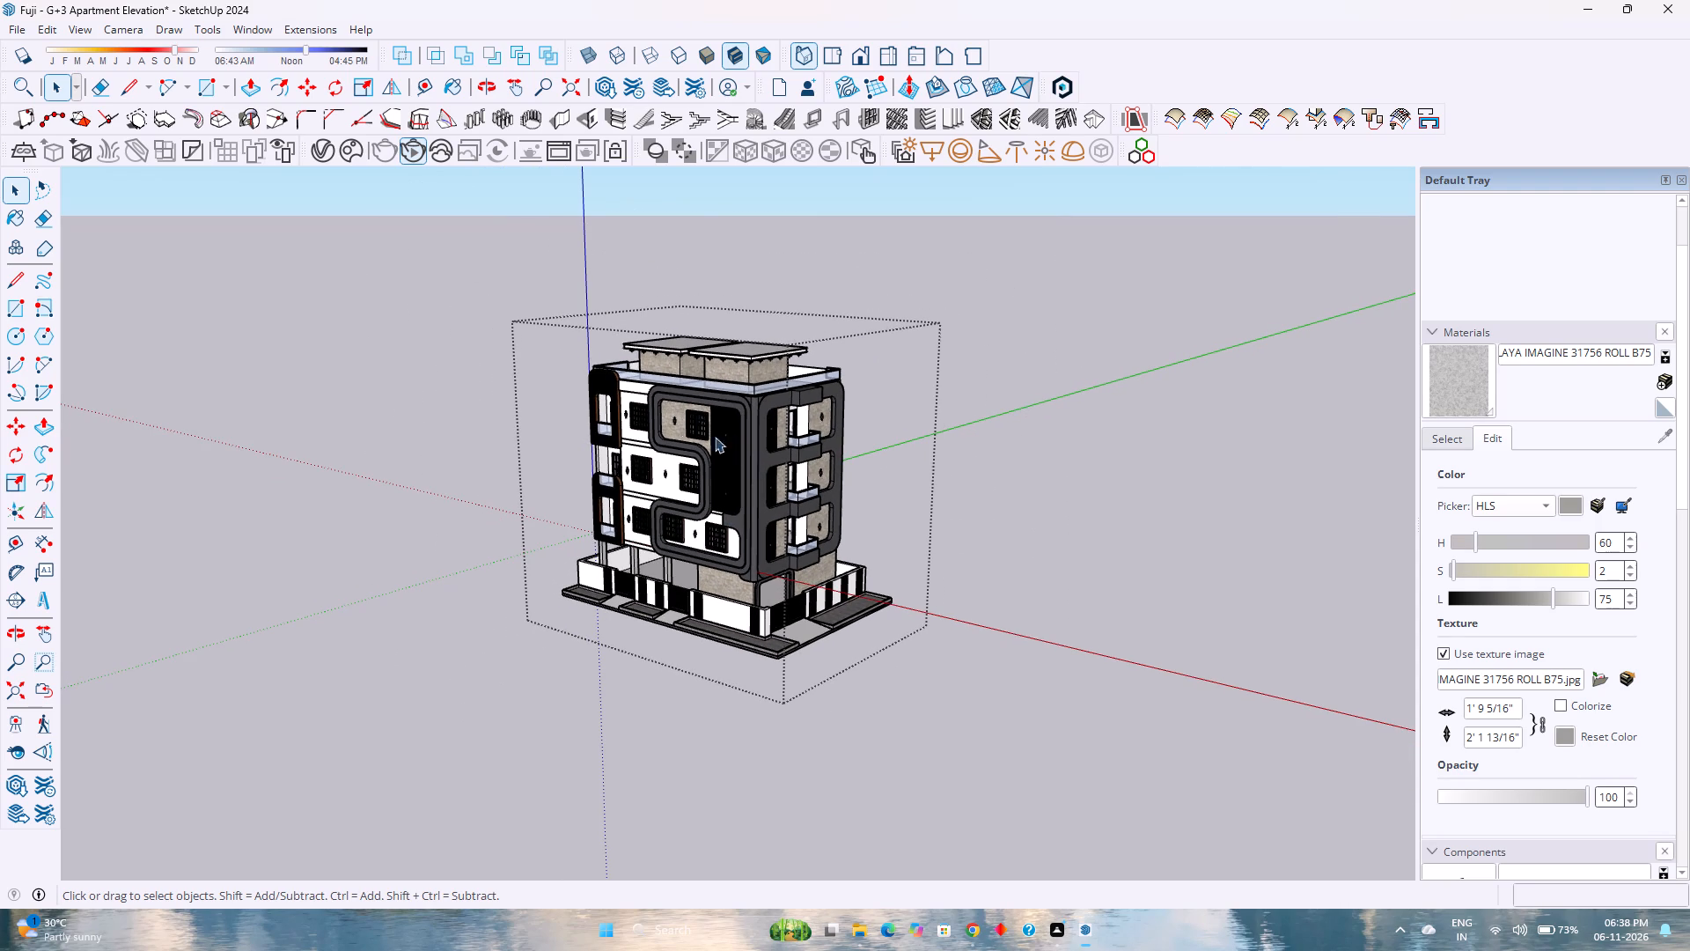
pyautogui.scroll(-2, 680, 435)
pyautogui.scroll(2, 680, 435)
pyautogui.scroll(-2, 680, 435)
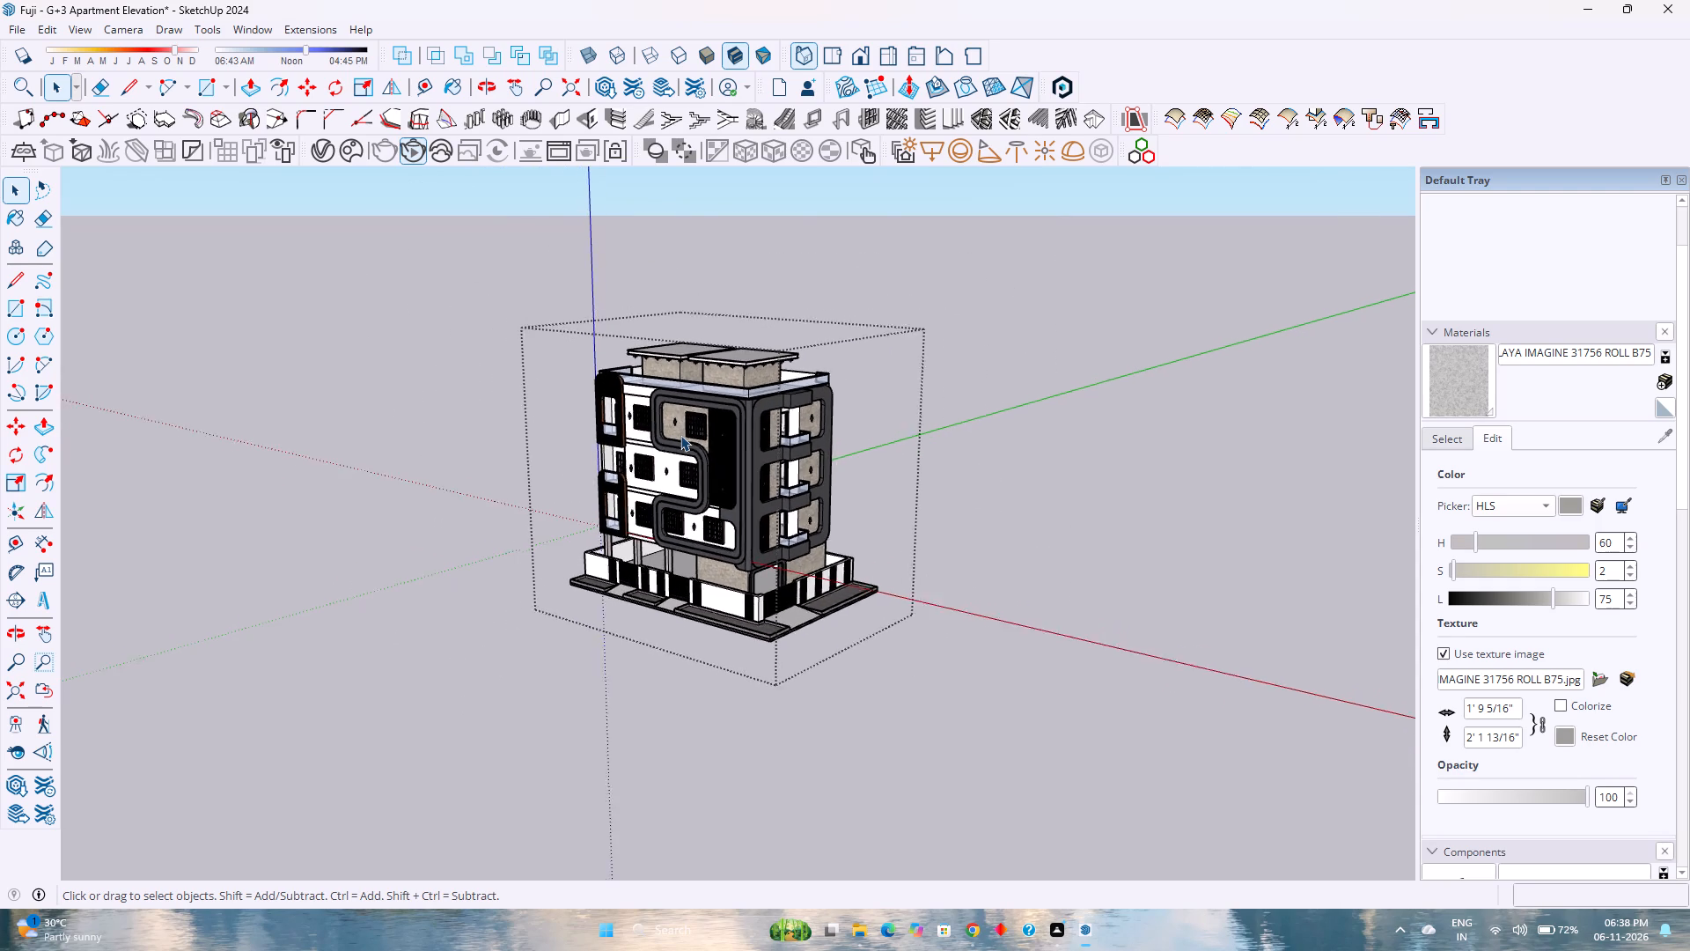
pyautogui.scroll(-2, 680, 435)
pyautogui.scroll(8, 682, 435)
pyautogui.scroll(1, 706, 522)
pyautogui.scroll(2, 716, 439)
pyautogui.moveTo(716, 437); pyautogui.dragTo(716, 428, button='middle')
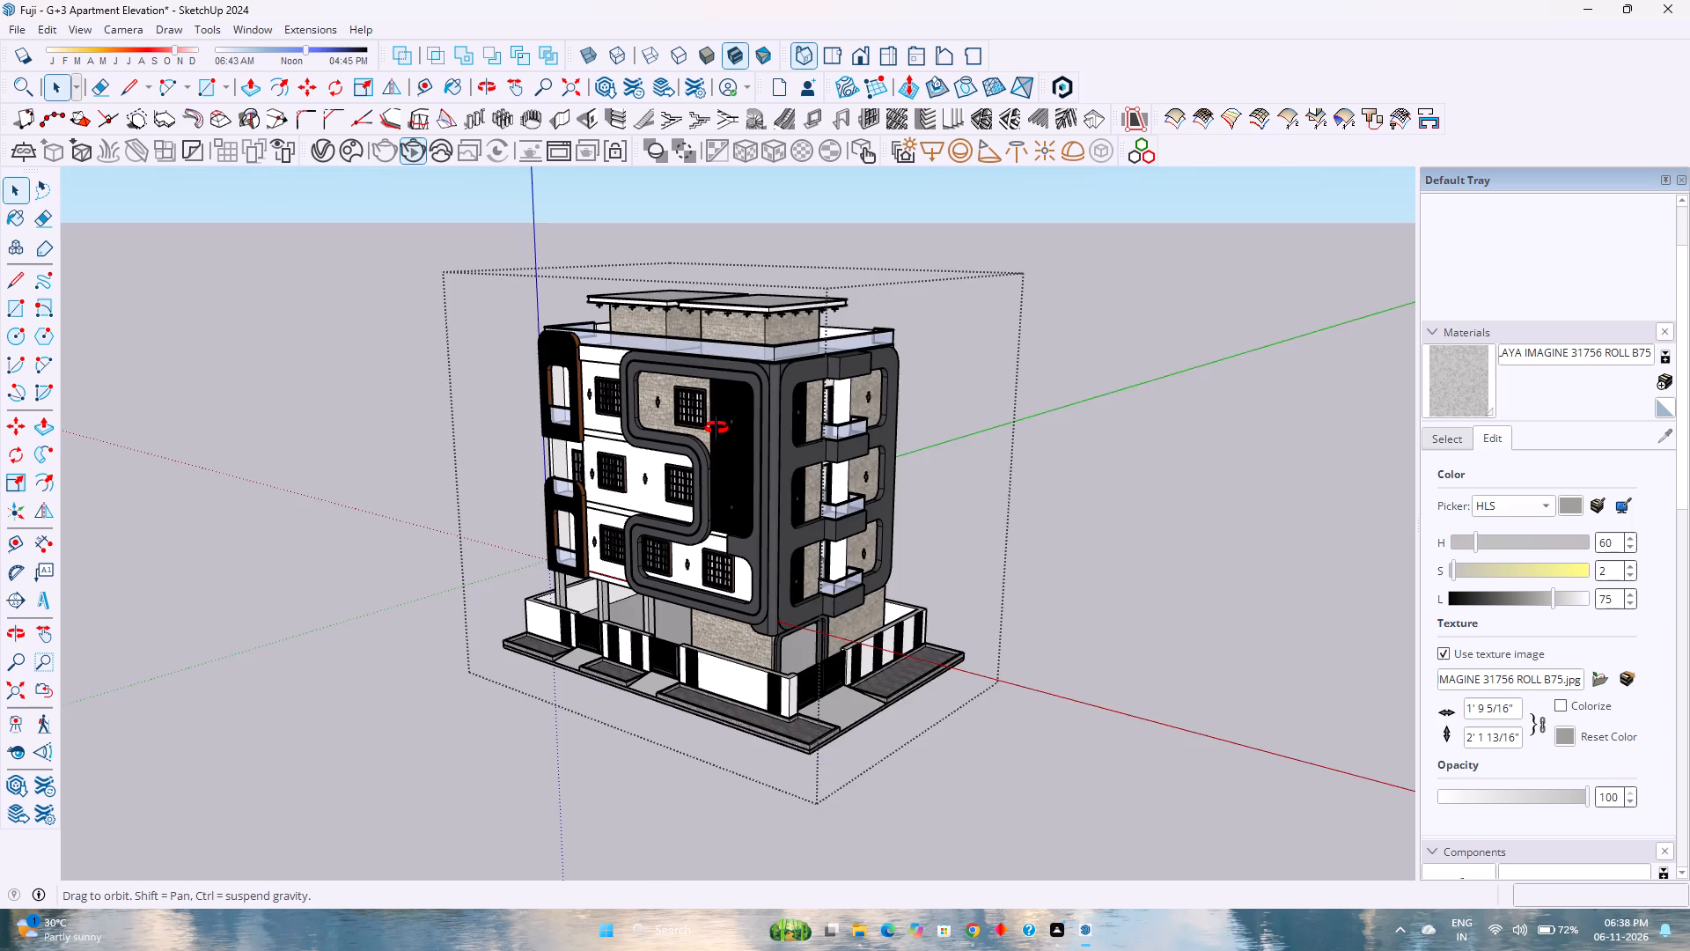
pyautogui.moveTo(716, 428); pyautogui.dragTo(738, 321, button='middle')
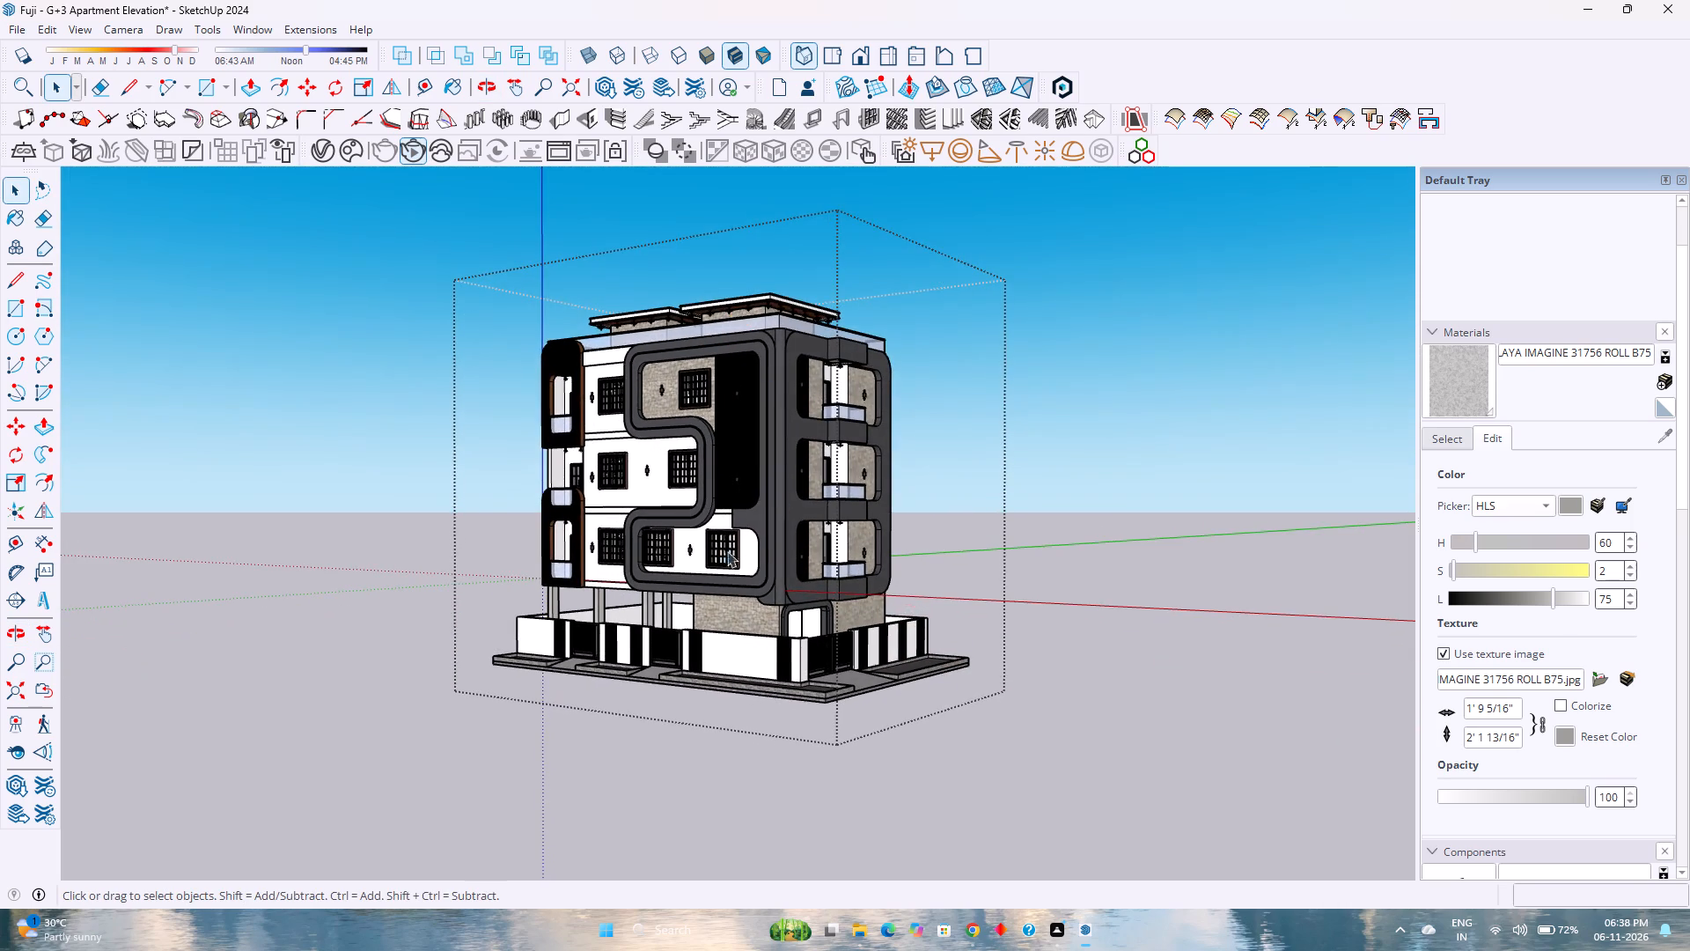
# Examine the curved front facade band and the side balconies from eye-level corner views.
pyautogui.scroll(4, 697, 579)
pyautogui.moveTo(665, 559); pyautogui.dragTo(734, 547, button='middle')
pyautogui.middleClick(734, 547)
pyautogui.scroll(-3, 739, 546)
pyautogui.scroll(3, 739, 544)
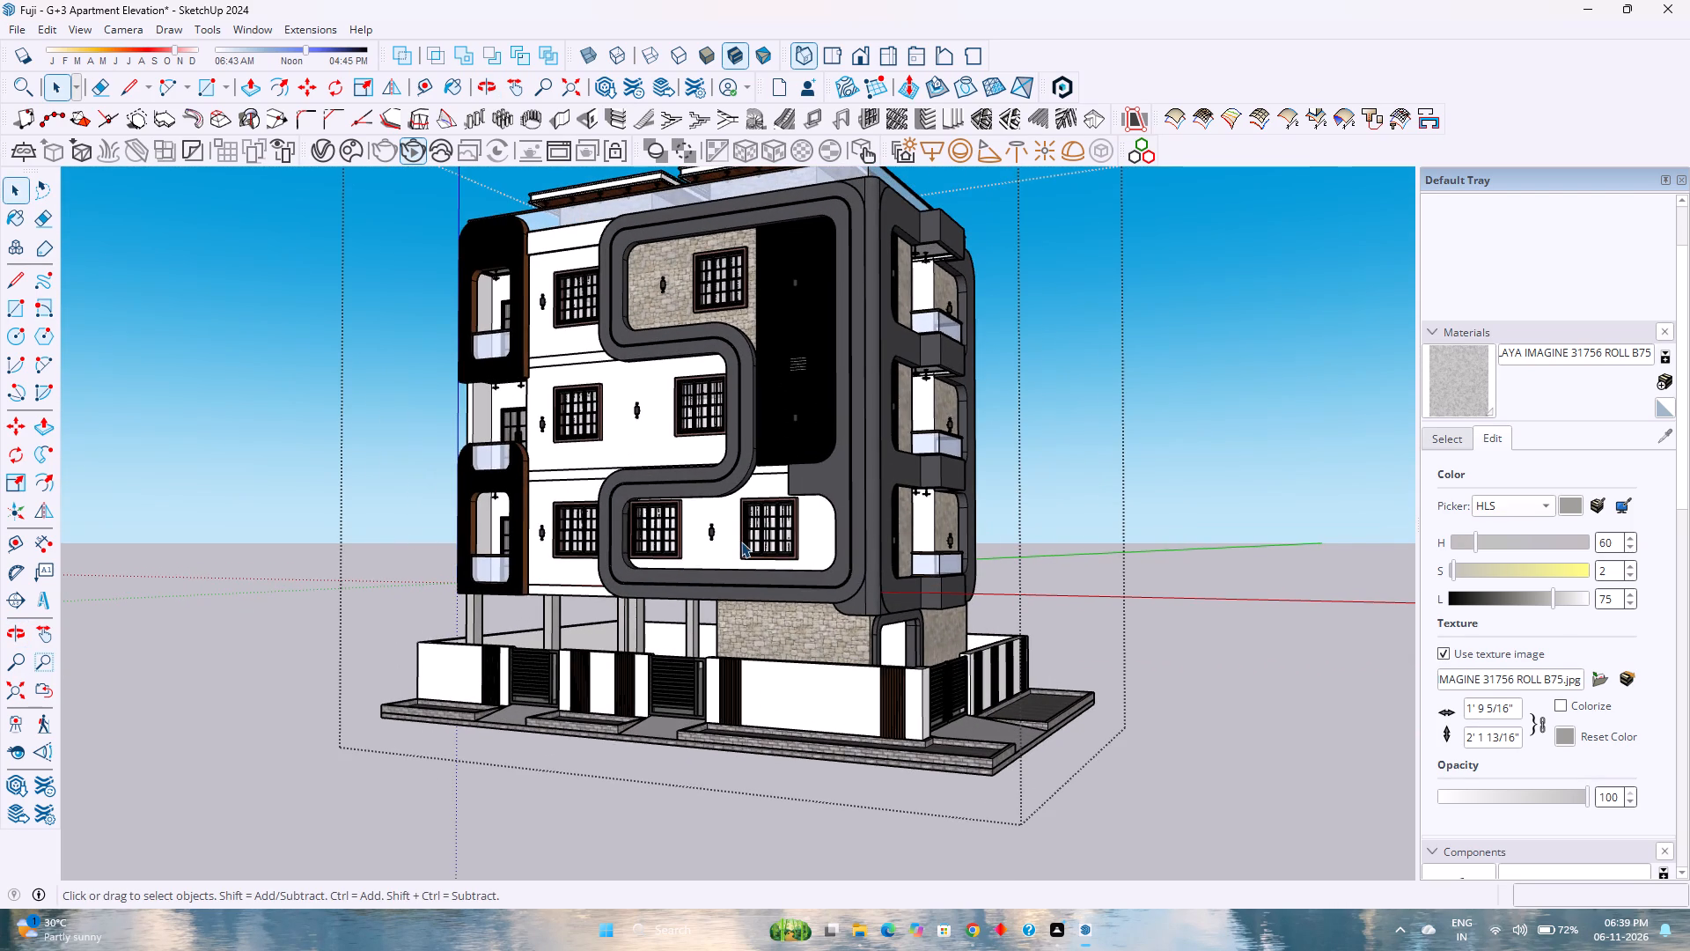
pyautogui.scroll(-3, 741, 541)
pyautogui.scroll(2, 741, 541)
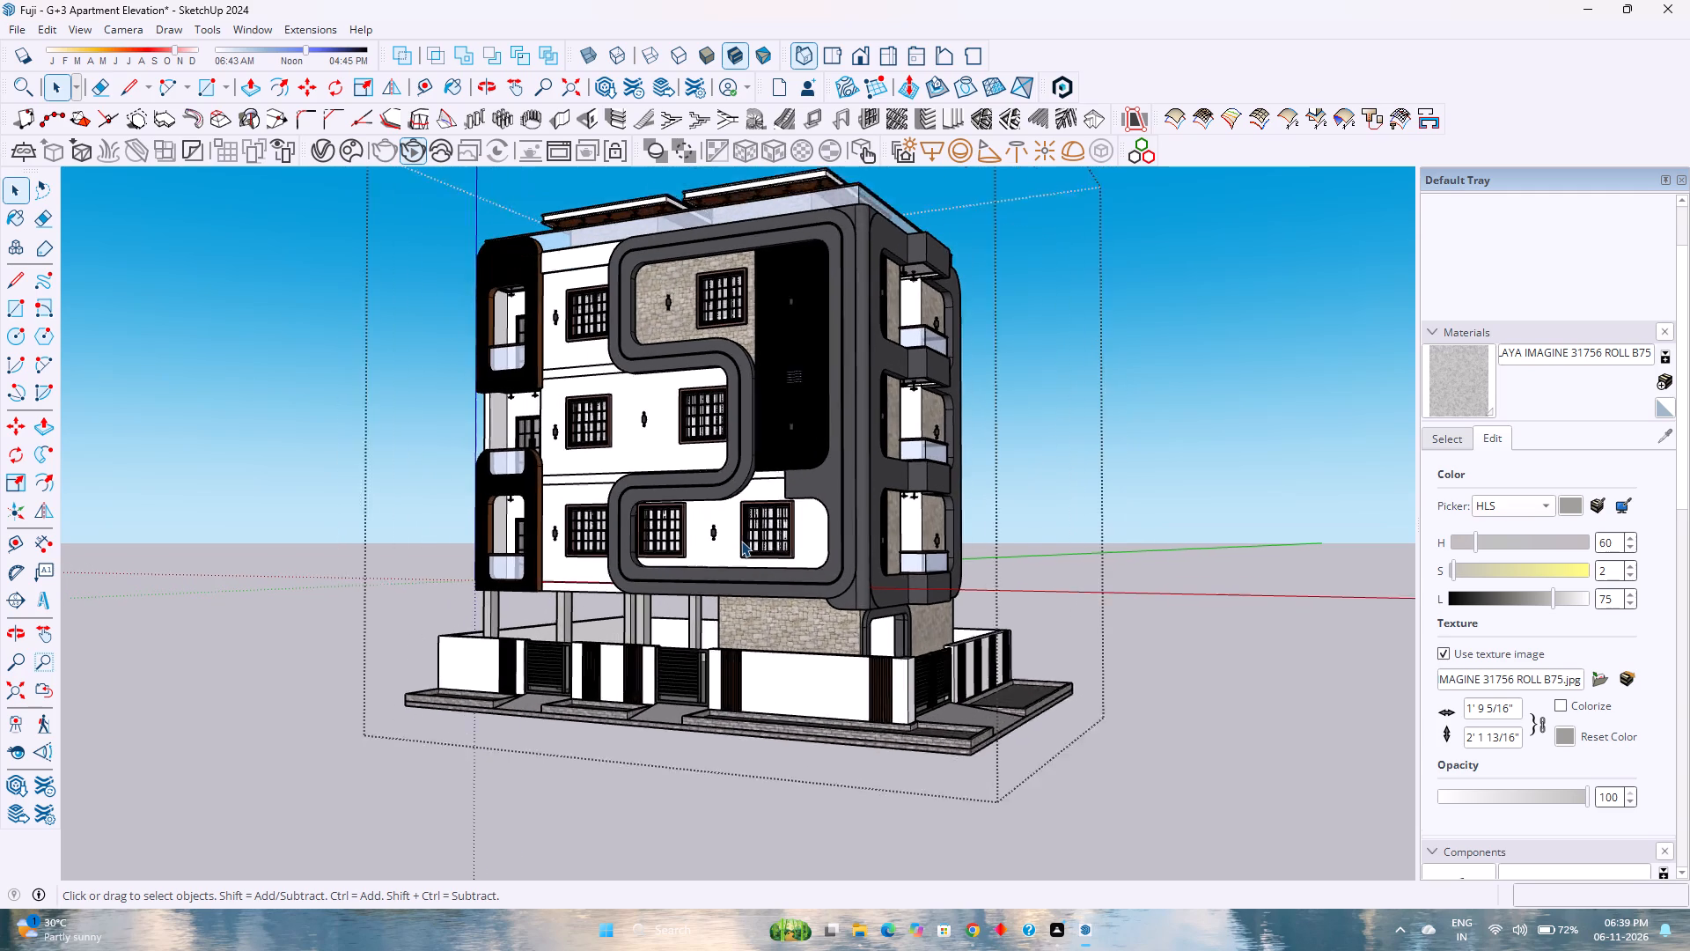
pyautogui.scroll(1, 741, 541)
pyautogui.scroll(-1, 751, 533)
pyautogui.moveTo(794, 529); pyautogui.dragTo(550, 569, button='middle')
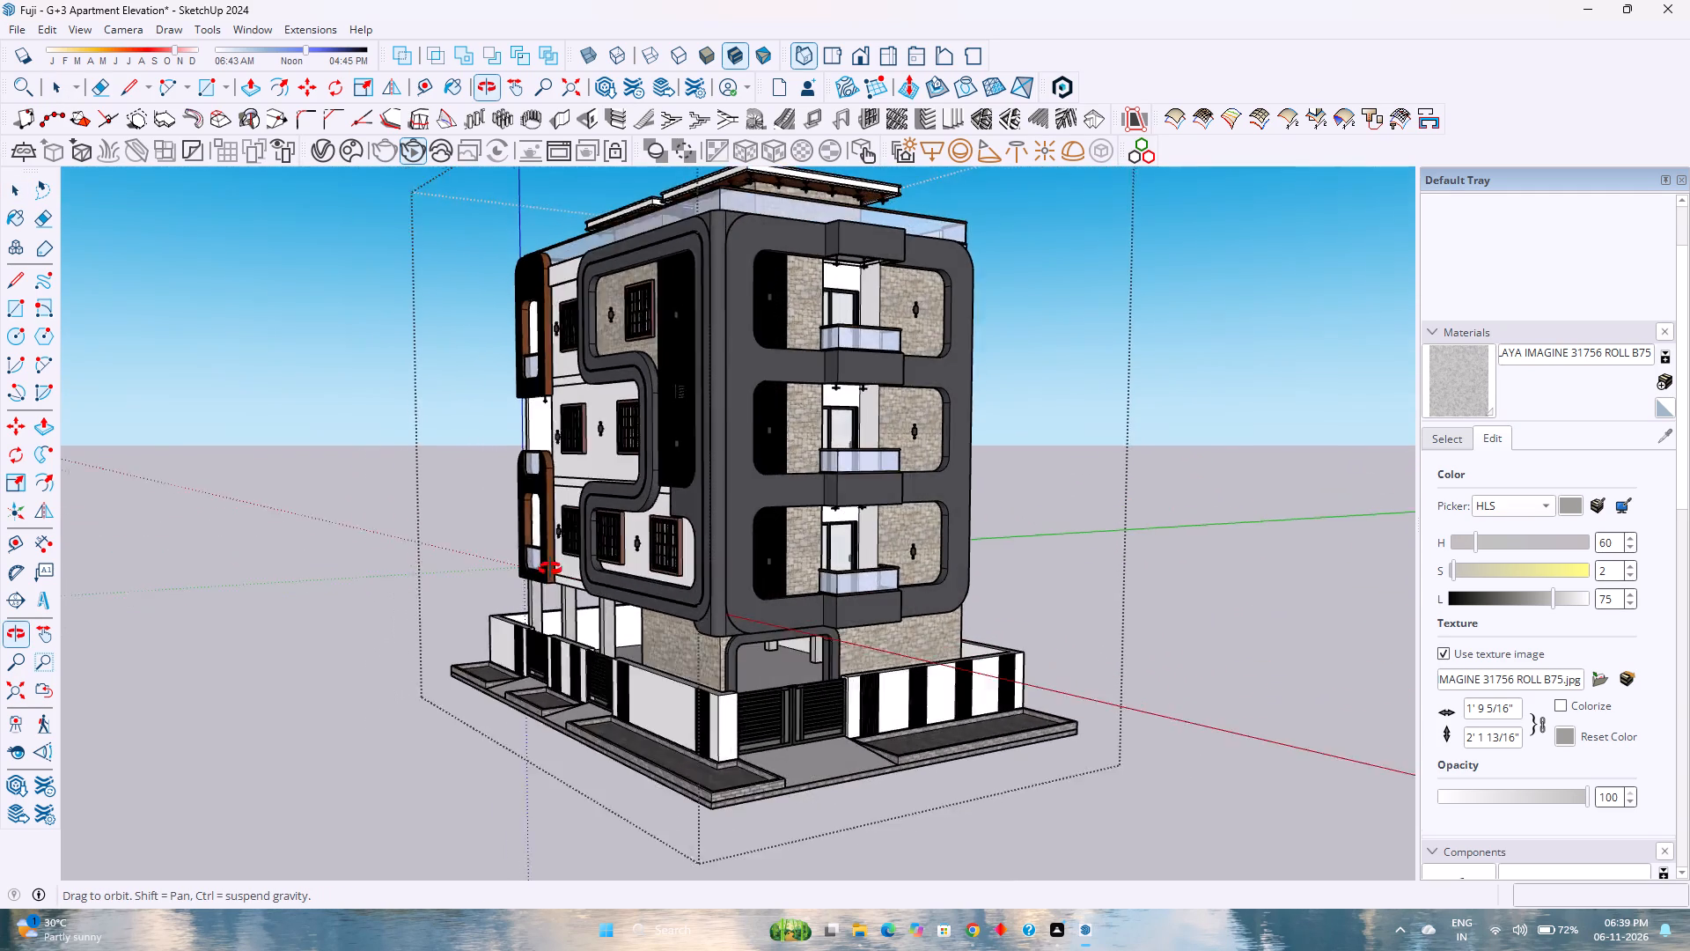
pyautogui.moveTo(550, 569); pyautogui.dragTo(767, 558, button='middle')
pyautogui.middleClick(767, 558)
pyautogui.scroll(-1, 767, 558)
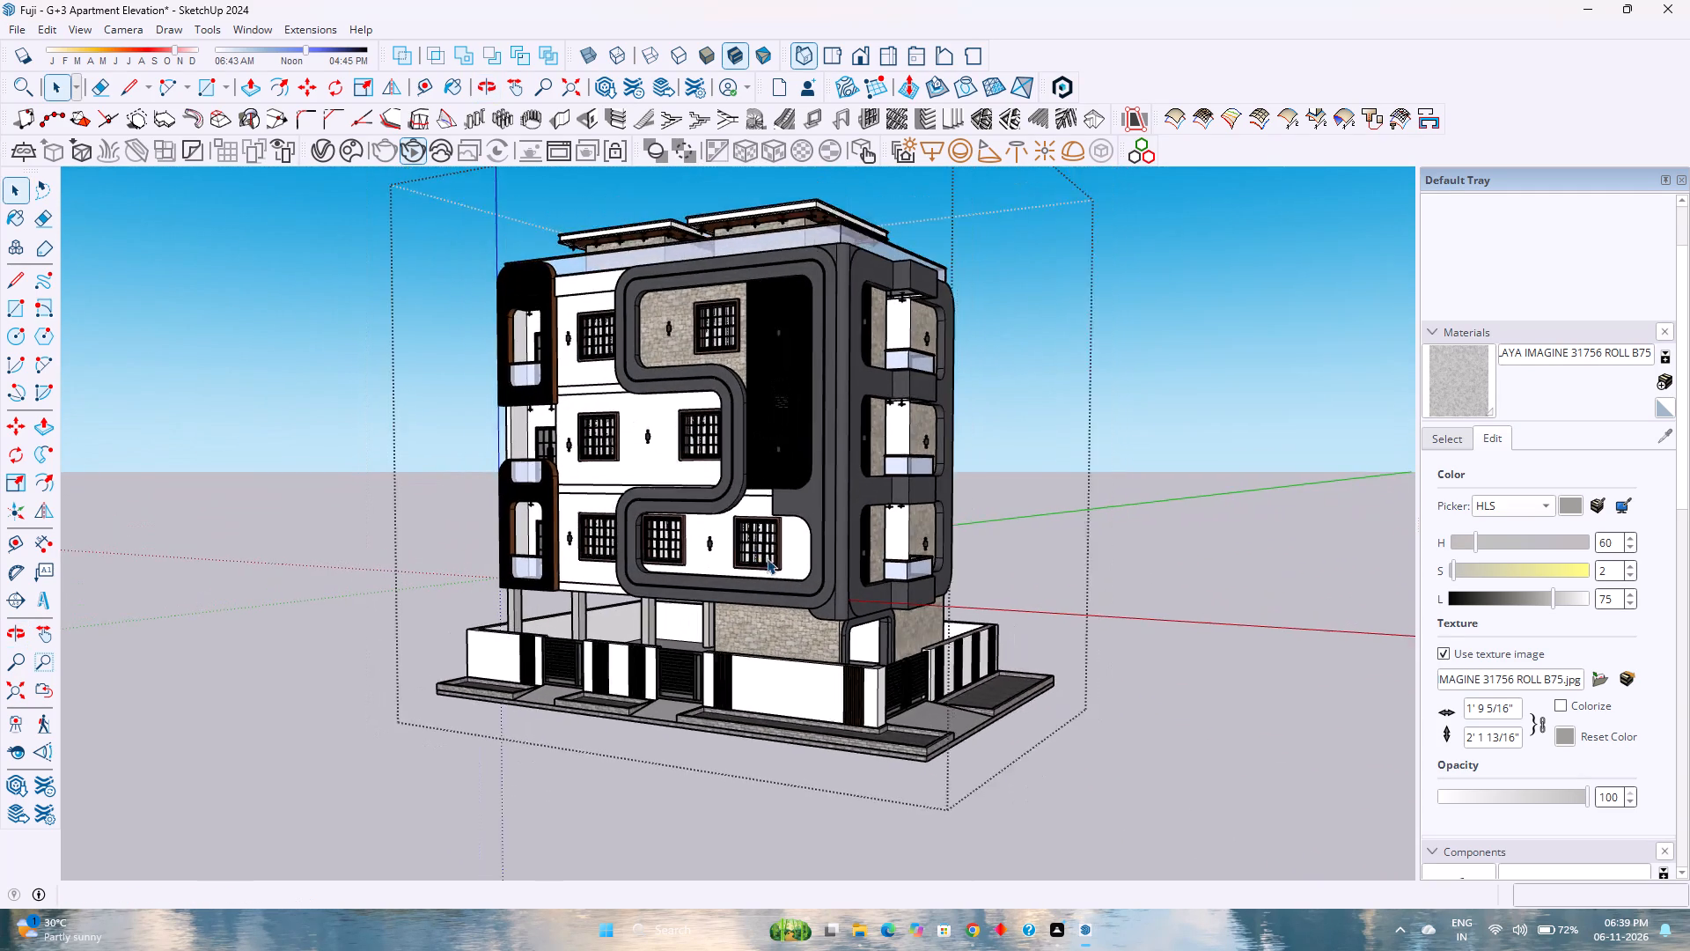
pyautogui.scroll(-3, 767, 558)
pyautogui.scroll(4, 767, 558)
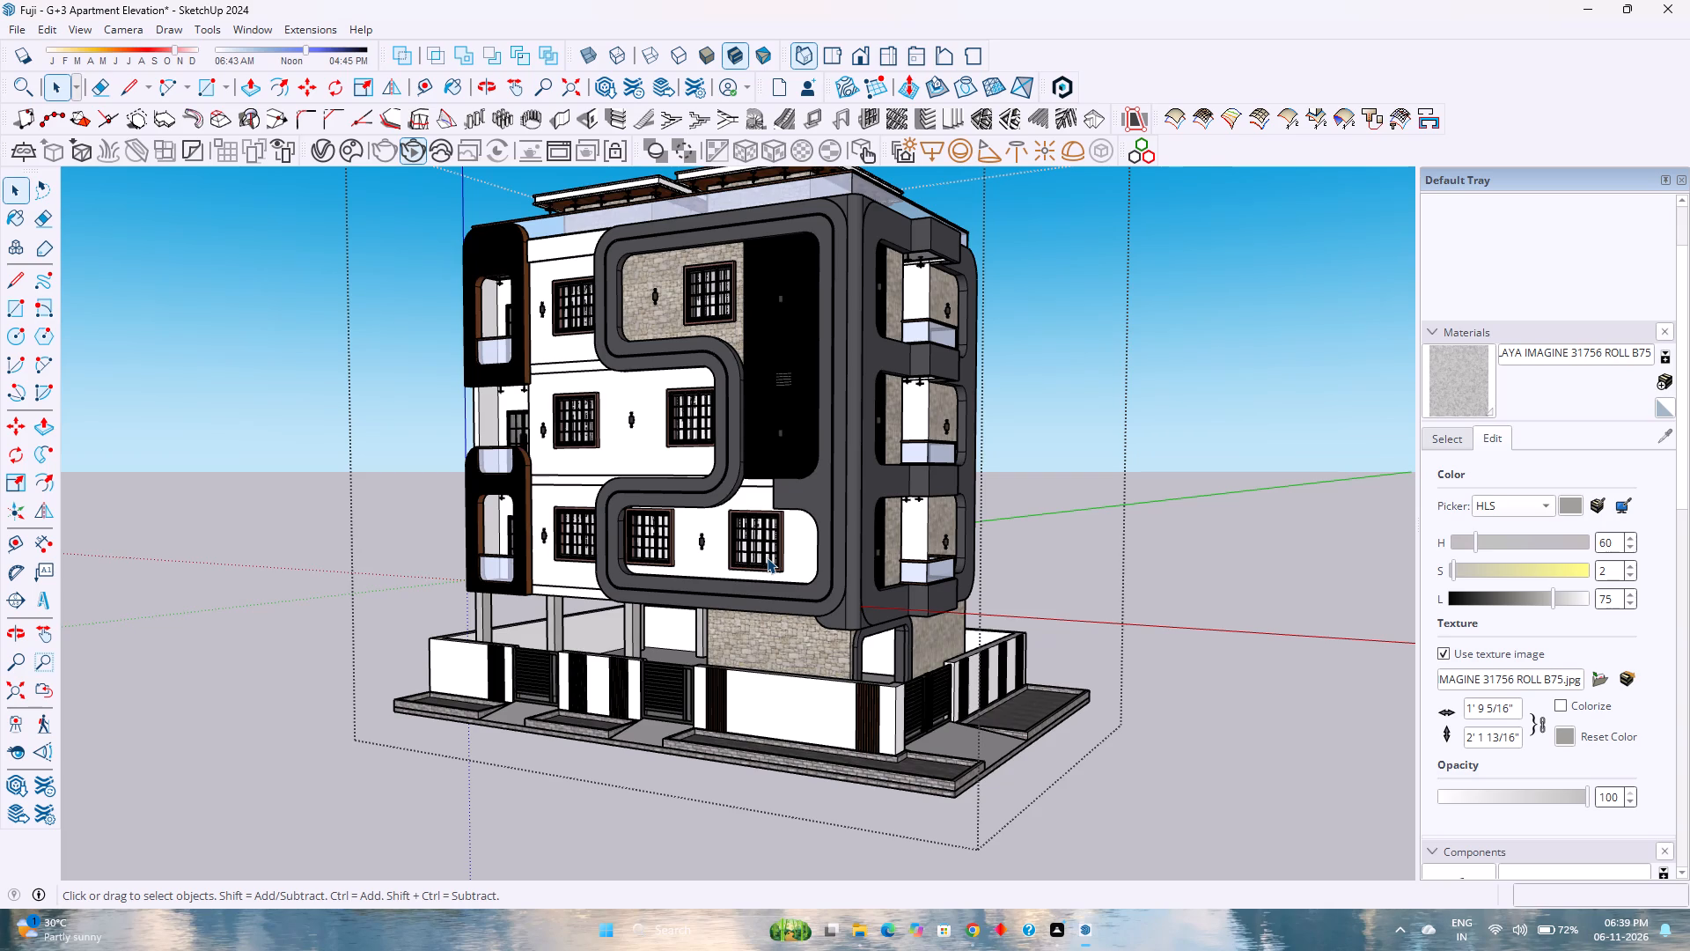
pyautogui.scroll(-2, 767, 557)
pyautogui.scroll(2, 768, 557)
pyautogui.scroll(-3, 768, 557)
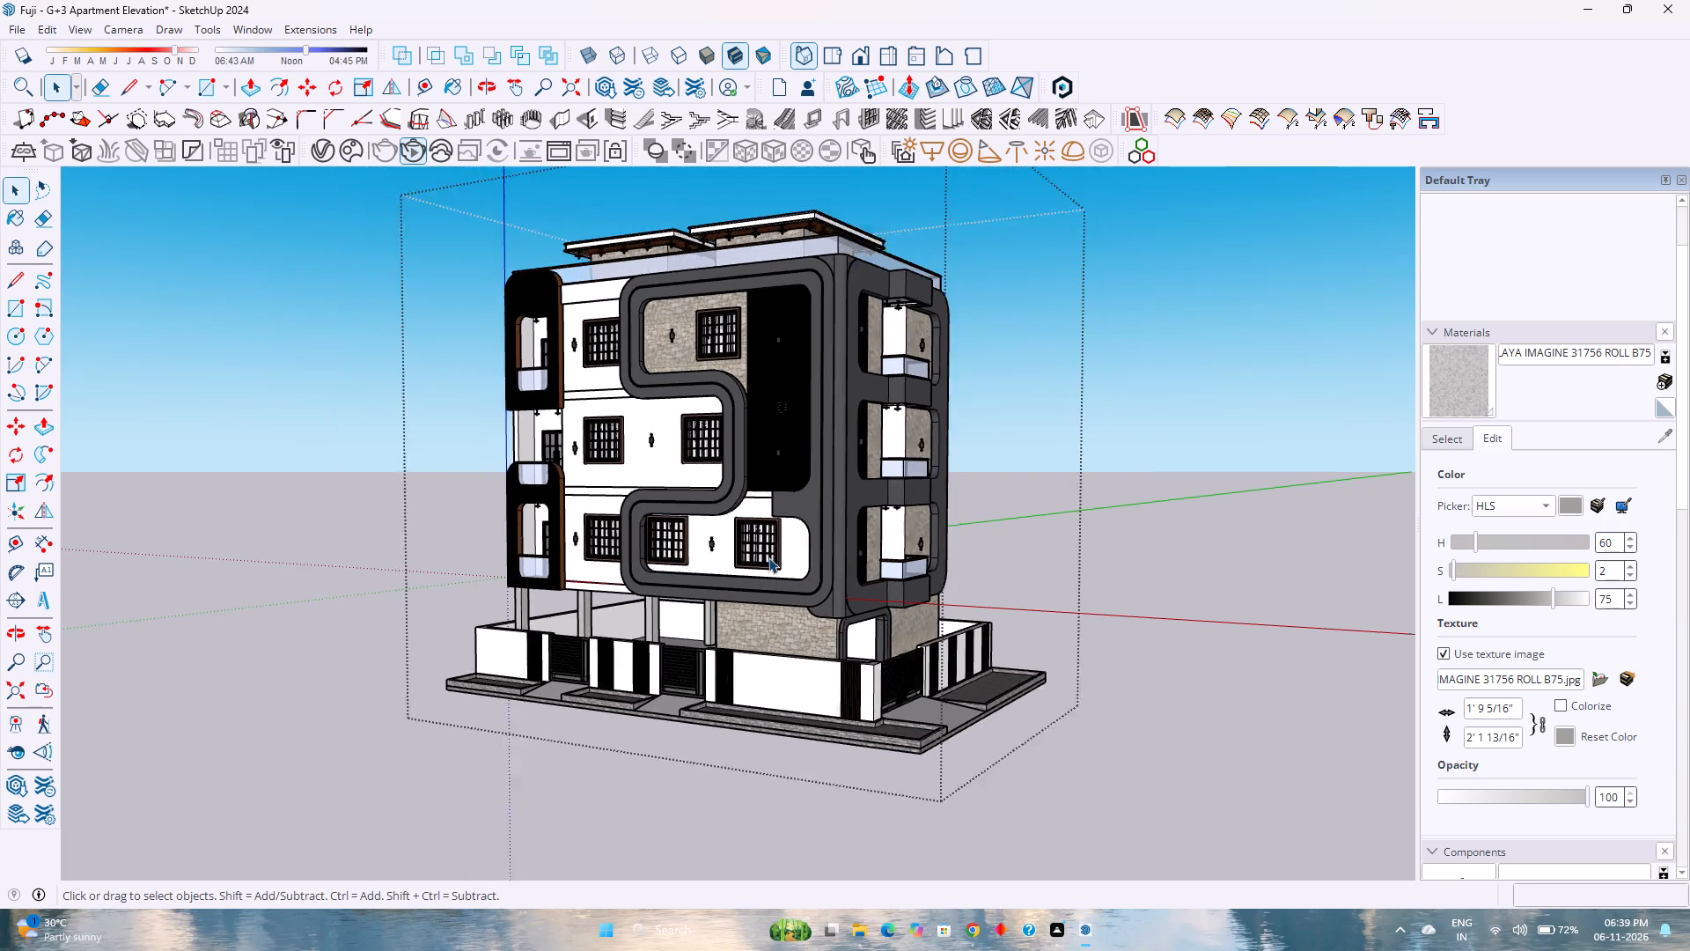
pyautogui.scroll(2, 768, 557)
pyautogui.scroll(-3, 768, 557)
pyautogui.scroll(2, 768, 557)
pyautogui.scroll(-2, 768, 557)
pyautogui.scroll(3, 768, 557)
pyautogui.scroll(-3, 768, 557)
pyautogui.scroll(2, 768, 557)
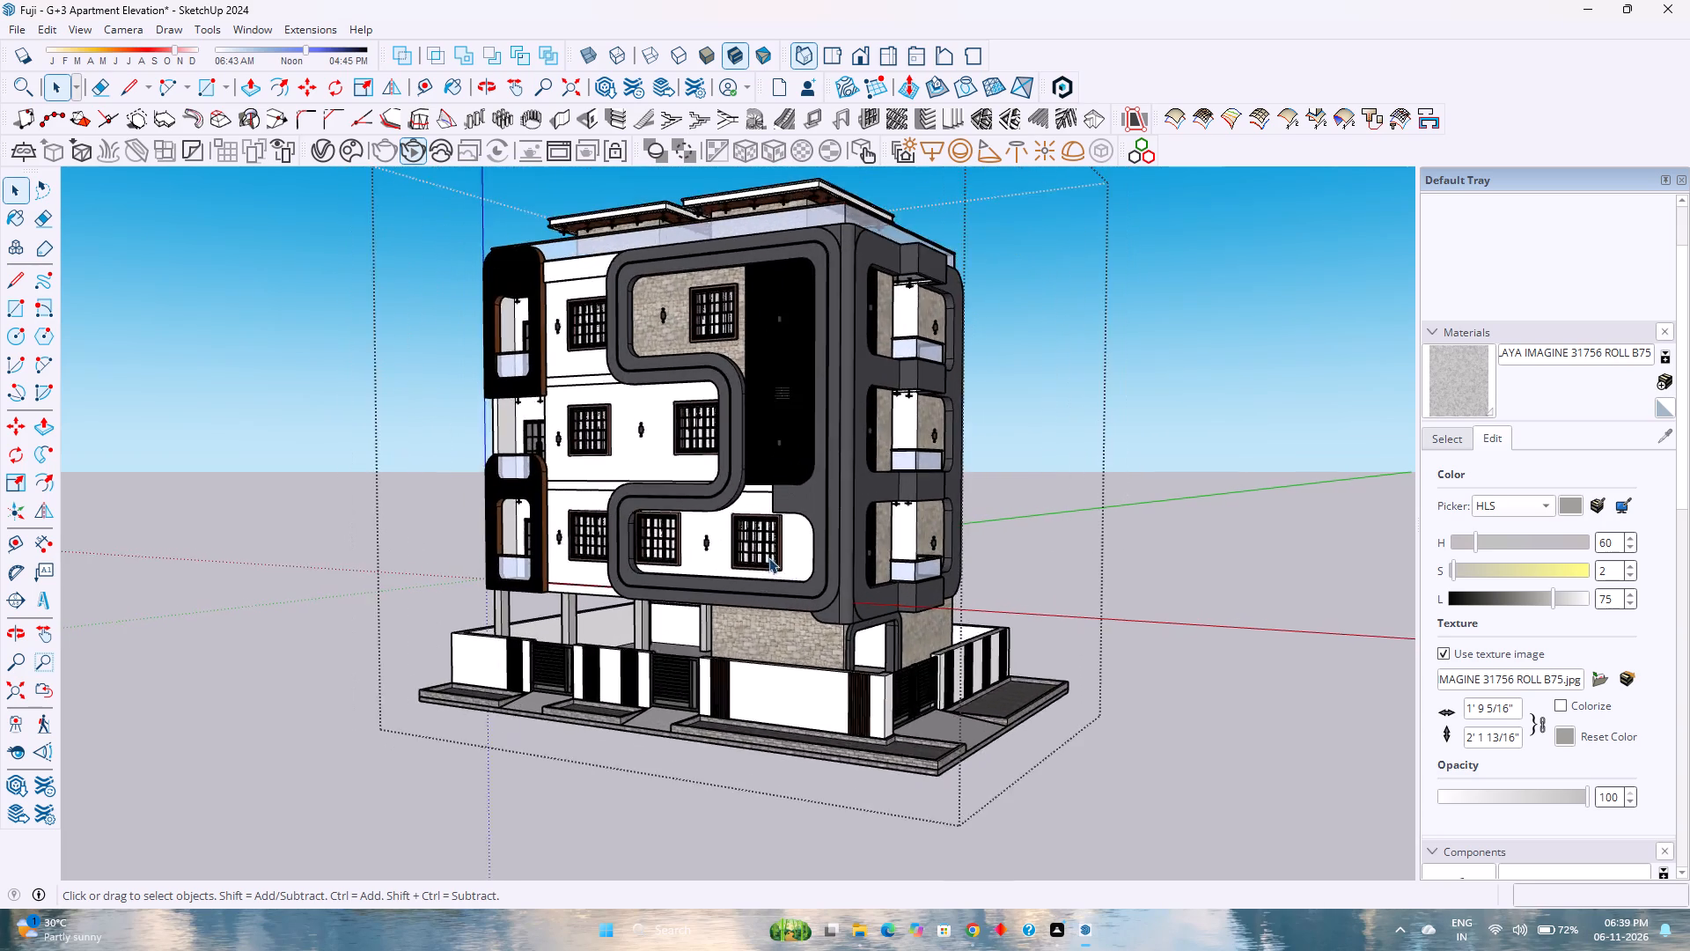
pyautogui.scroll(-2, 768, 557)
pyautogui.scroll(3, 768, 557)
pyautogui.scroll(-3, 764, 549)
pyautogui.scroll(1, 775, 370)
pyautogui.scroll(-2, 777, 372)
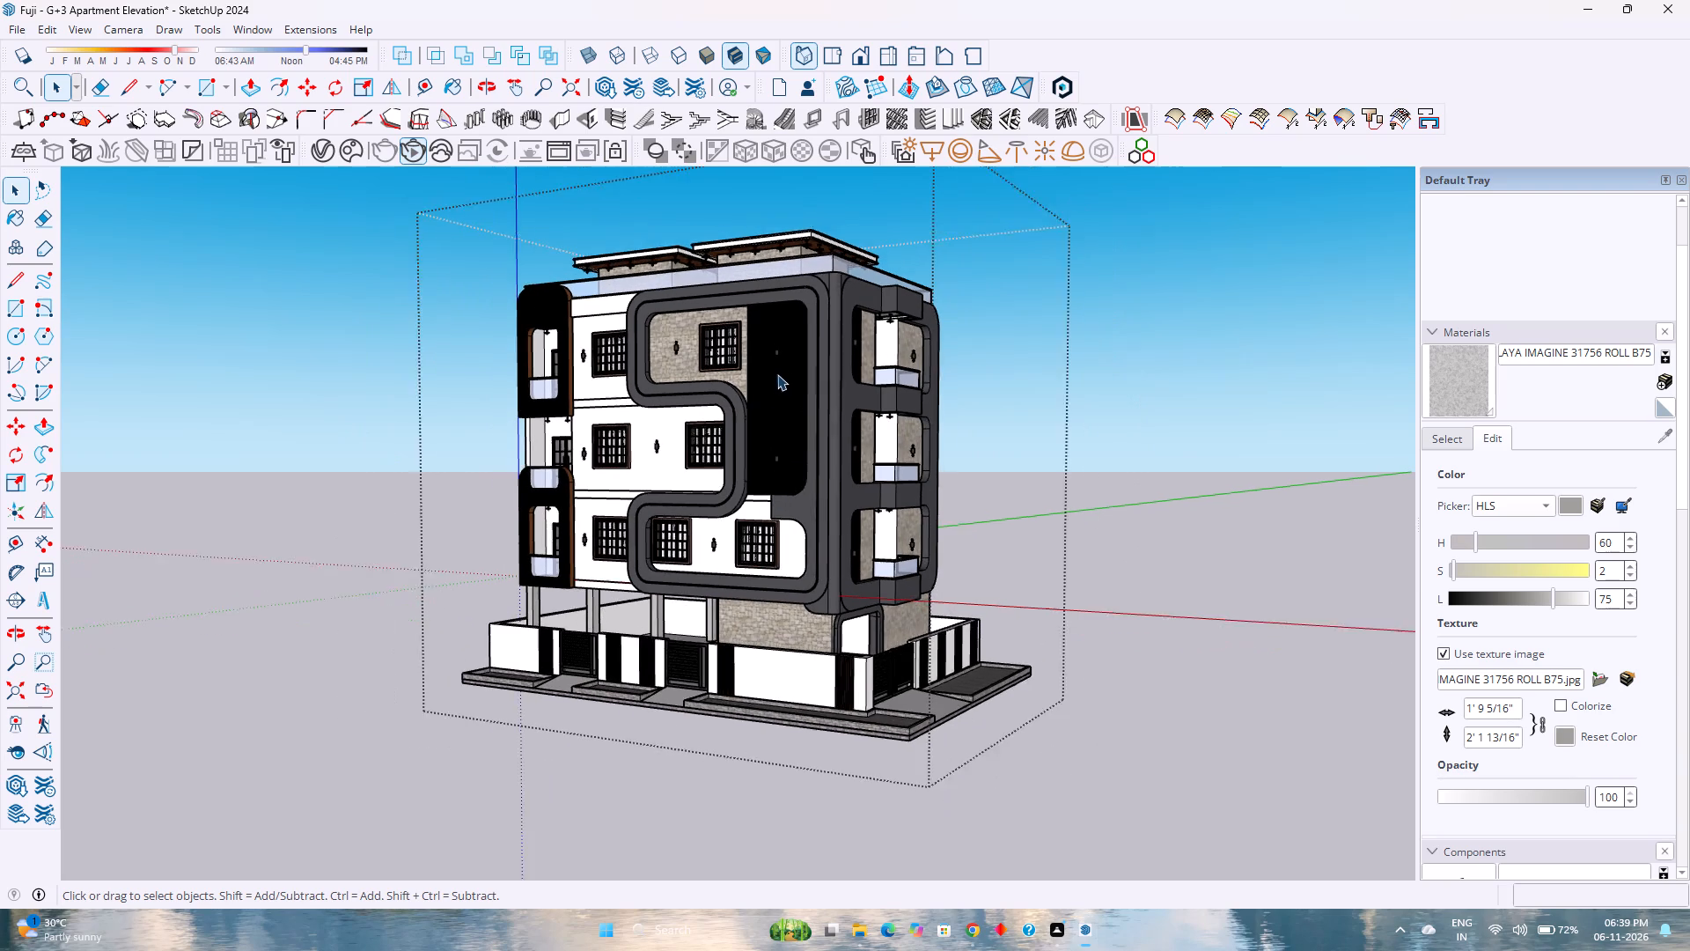
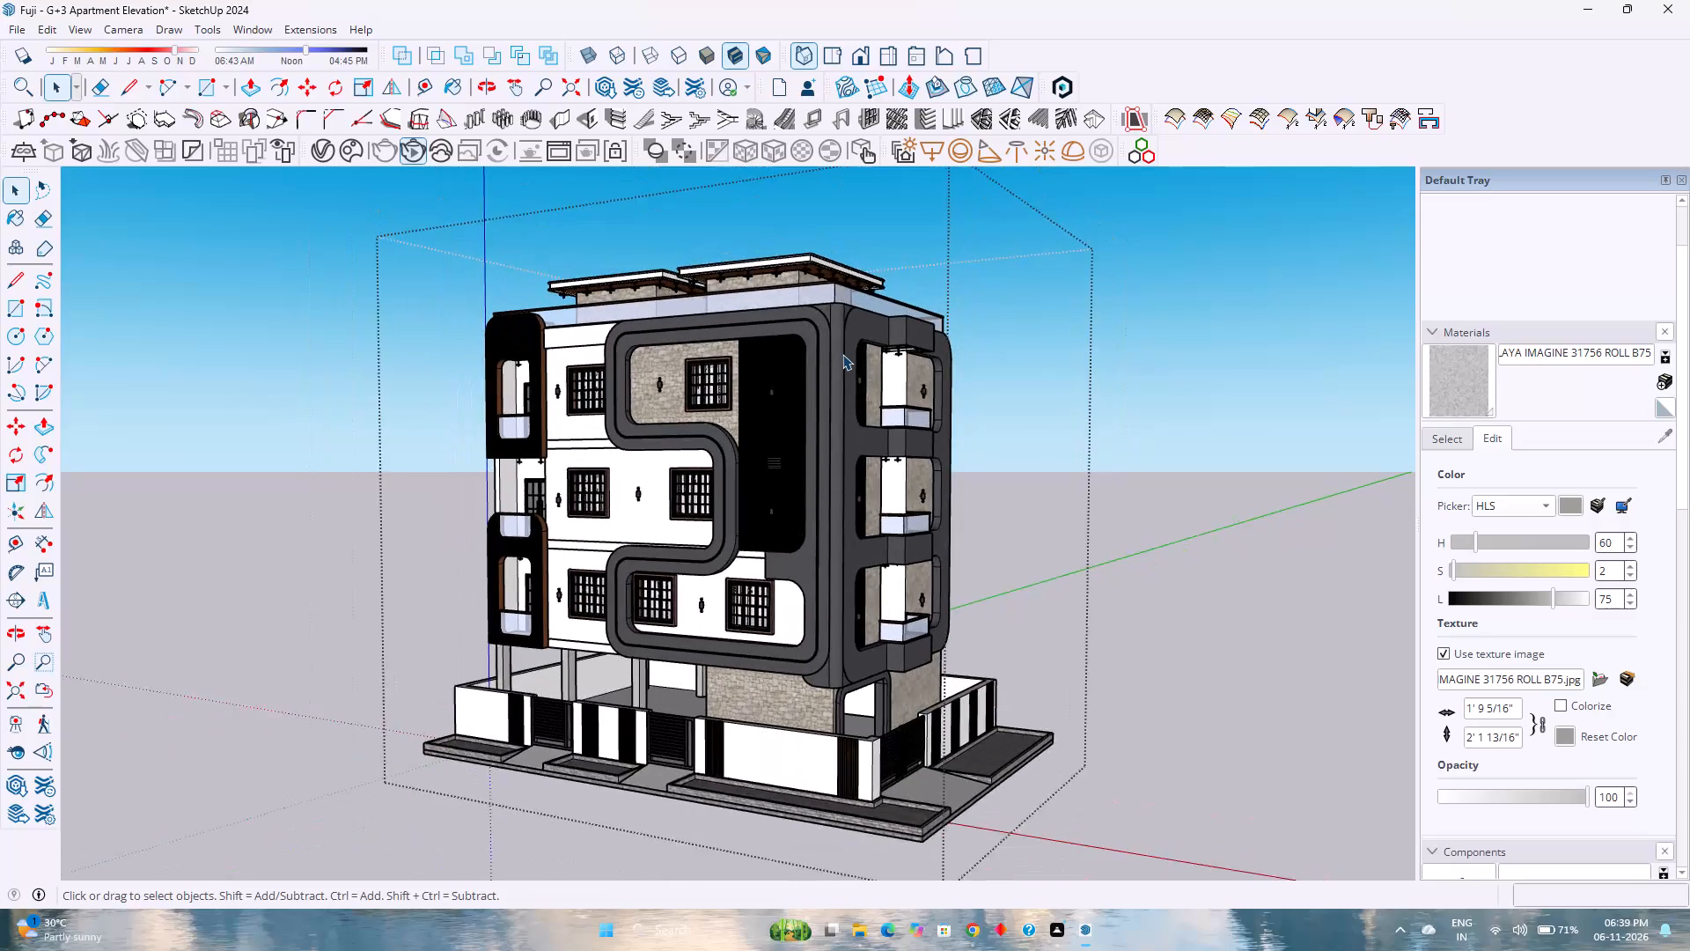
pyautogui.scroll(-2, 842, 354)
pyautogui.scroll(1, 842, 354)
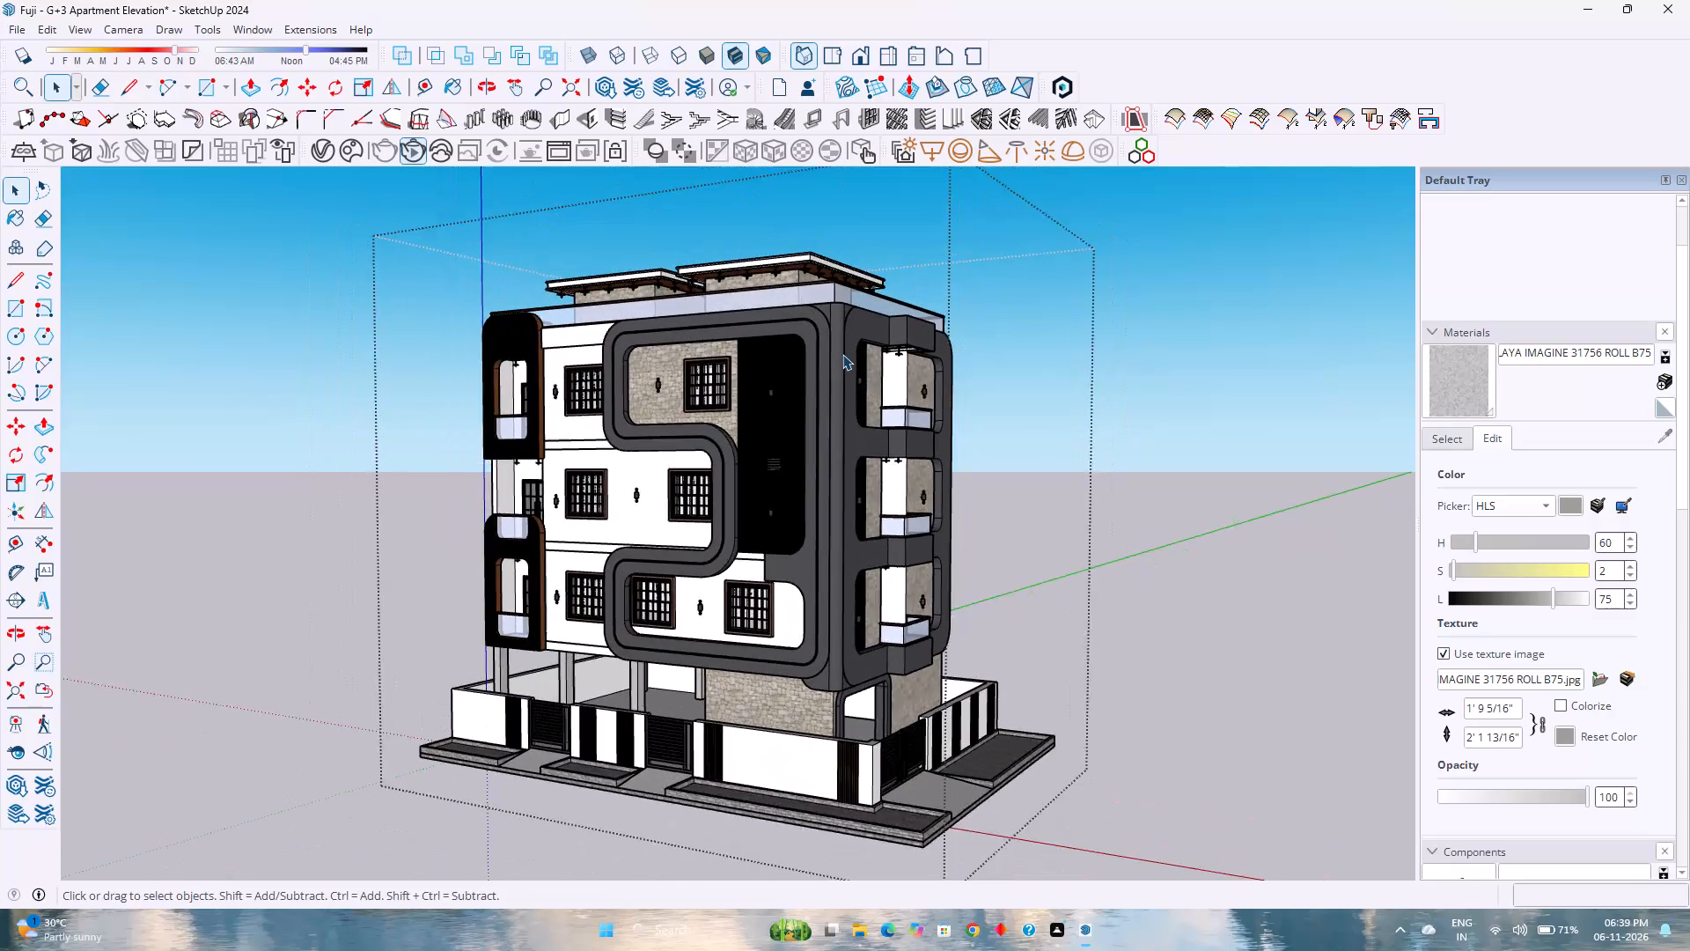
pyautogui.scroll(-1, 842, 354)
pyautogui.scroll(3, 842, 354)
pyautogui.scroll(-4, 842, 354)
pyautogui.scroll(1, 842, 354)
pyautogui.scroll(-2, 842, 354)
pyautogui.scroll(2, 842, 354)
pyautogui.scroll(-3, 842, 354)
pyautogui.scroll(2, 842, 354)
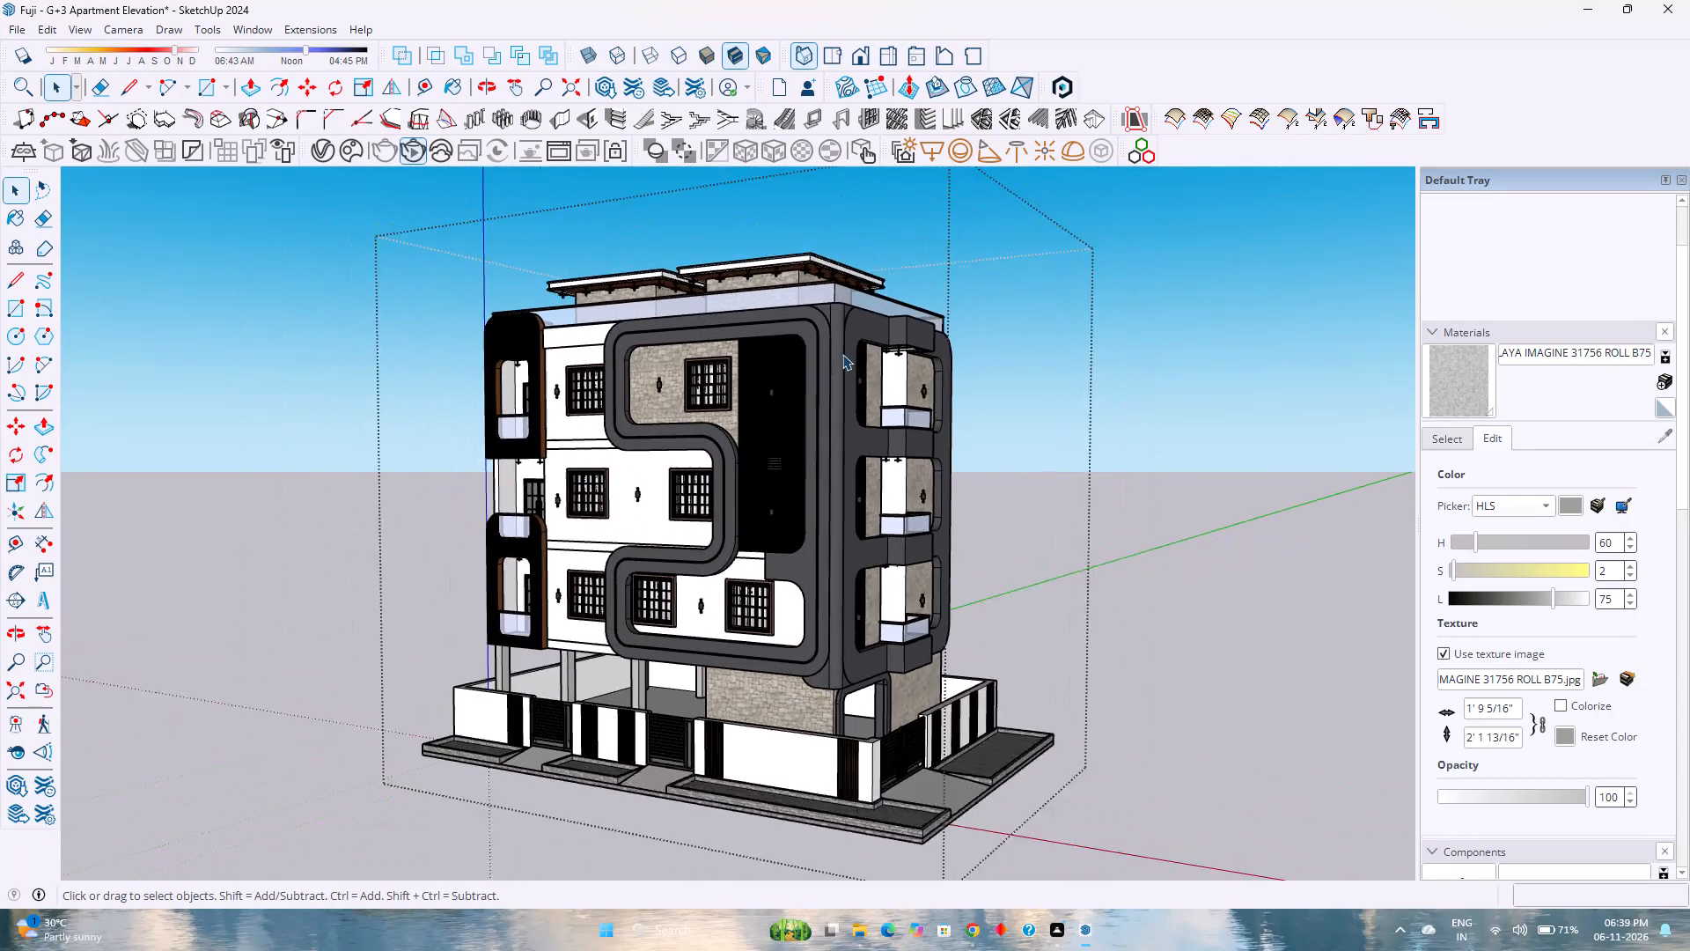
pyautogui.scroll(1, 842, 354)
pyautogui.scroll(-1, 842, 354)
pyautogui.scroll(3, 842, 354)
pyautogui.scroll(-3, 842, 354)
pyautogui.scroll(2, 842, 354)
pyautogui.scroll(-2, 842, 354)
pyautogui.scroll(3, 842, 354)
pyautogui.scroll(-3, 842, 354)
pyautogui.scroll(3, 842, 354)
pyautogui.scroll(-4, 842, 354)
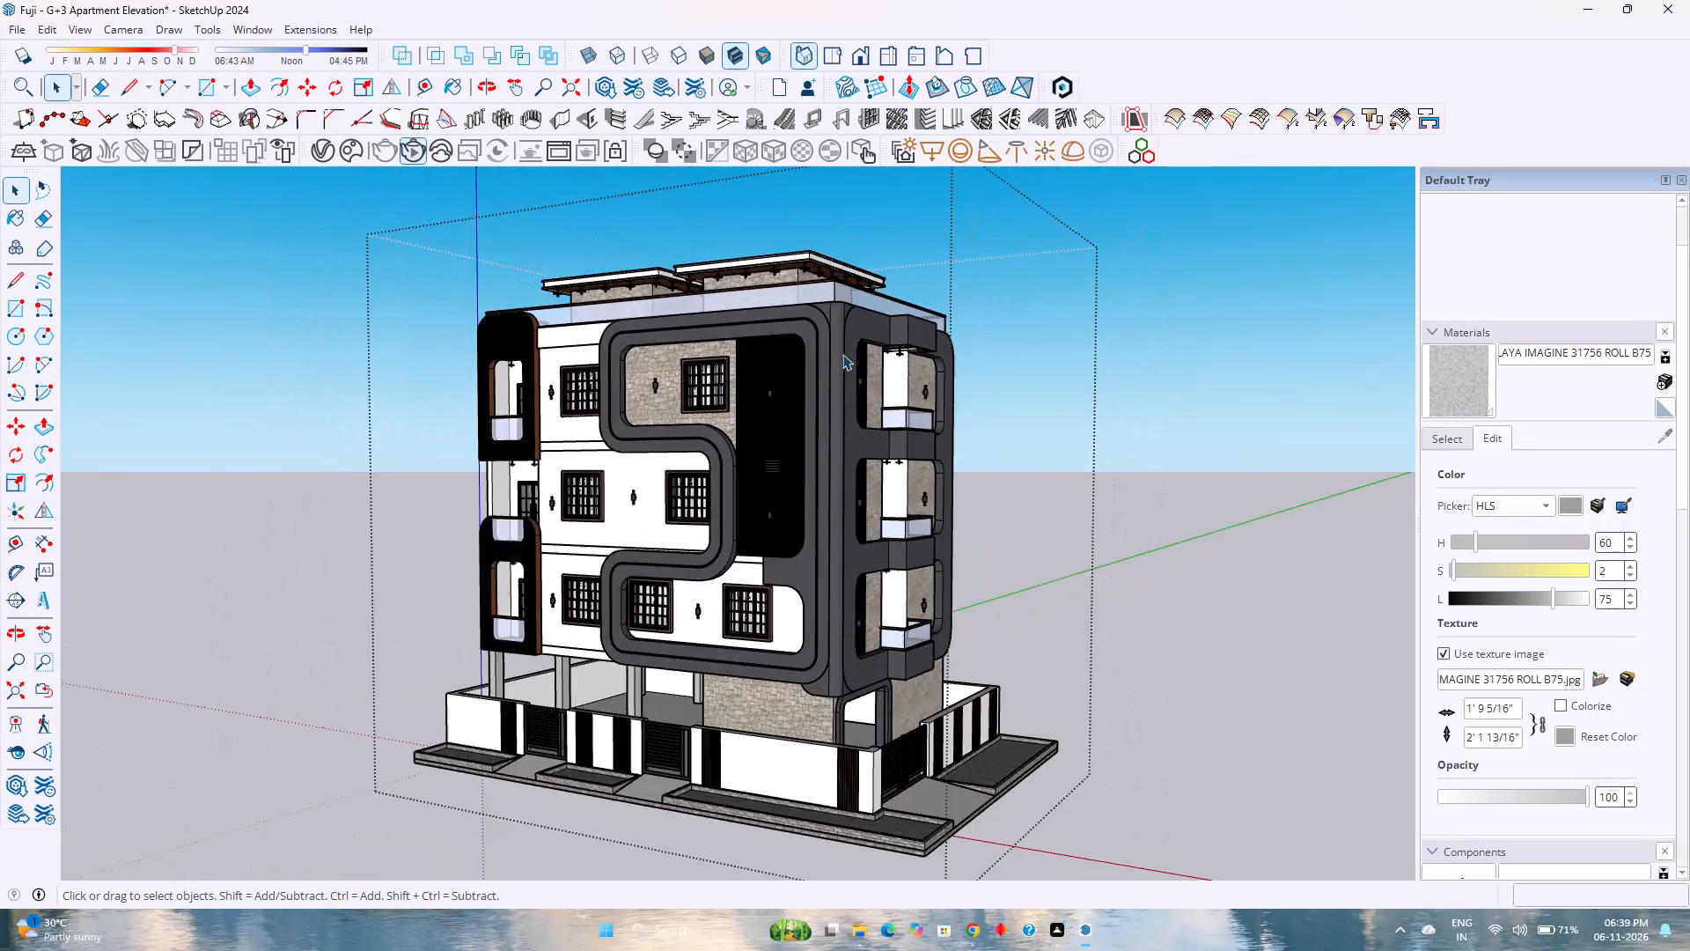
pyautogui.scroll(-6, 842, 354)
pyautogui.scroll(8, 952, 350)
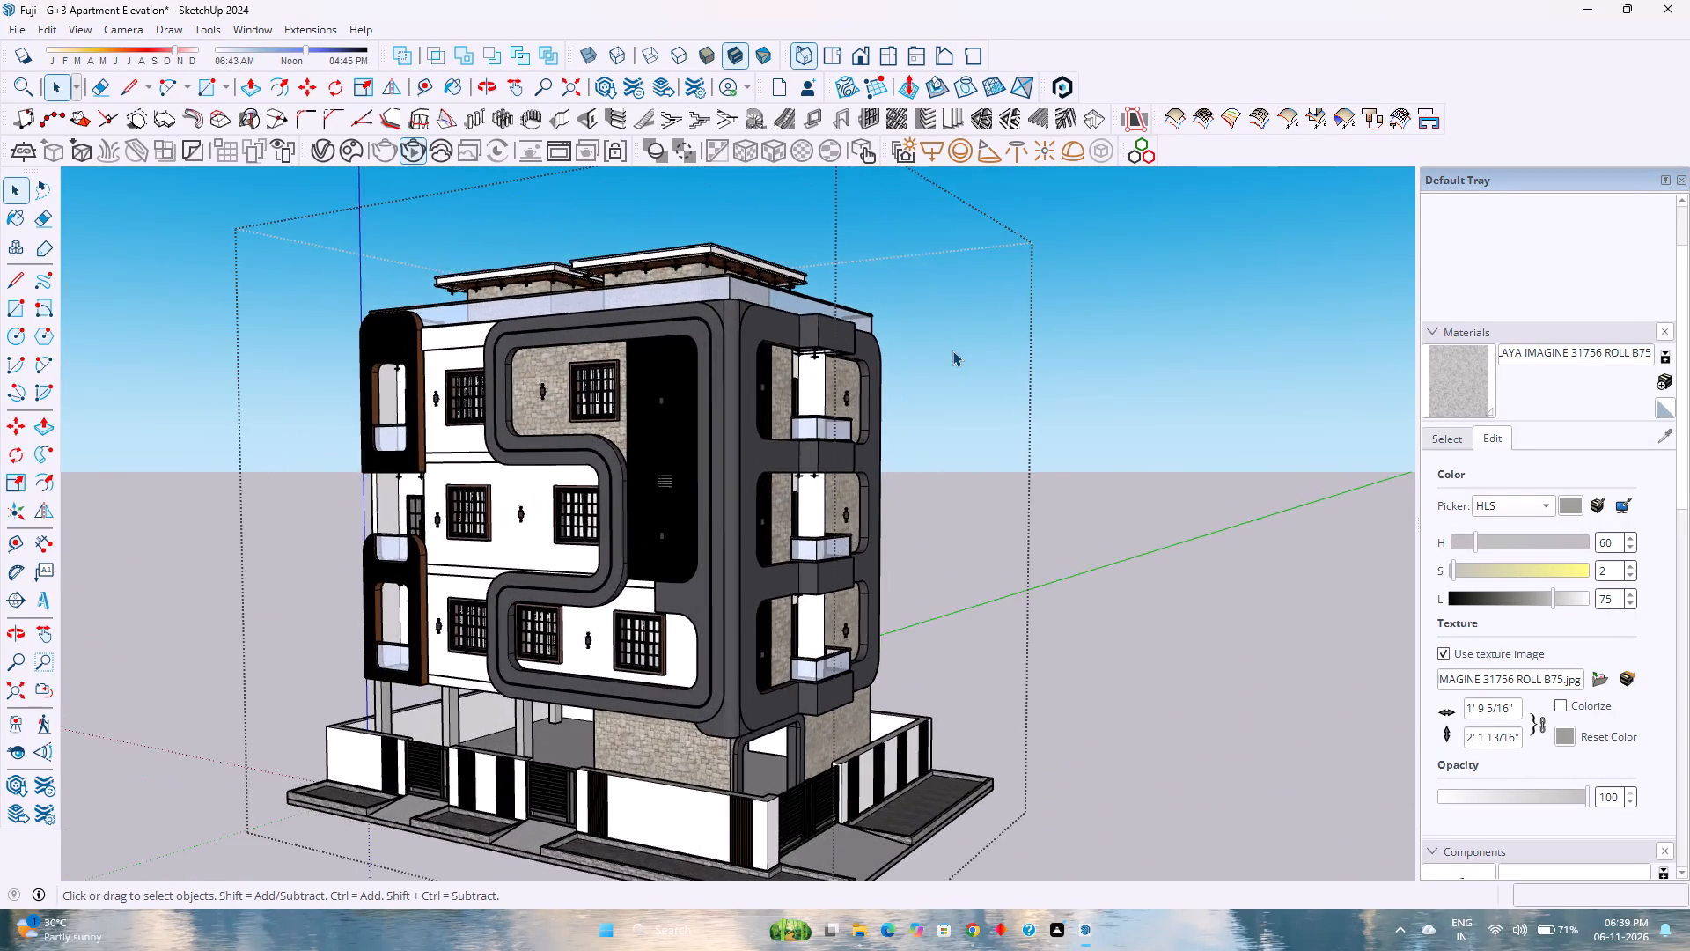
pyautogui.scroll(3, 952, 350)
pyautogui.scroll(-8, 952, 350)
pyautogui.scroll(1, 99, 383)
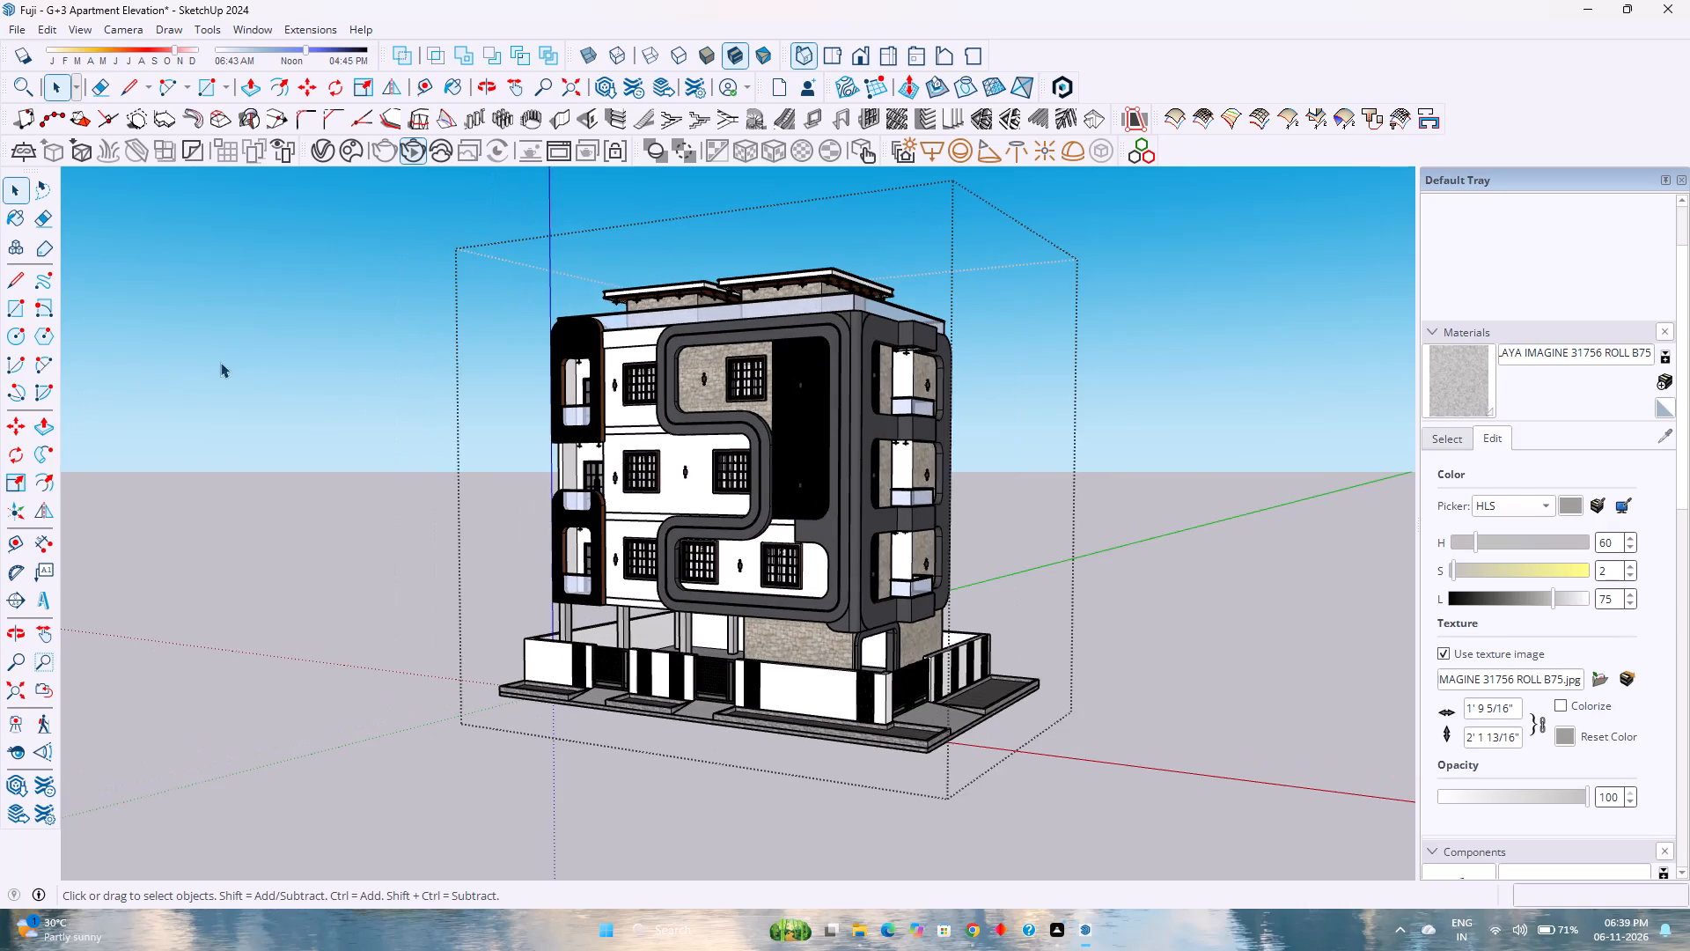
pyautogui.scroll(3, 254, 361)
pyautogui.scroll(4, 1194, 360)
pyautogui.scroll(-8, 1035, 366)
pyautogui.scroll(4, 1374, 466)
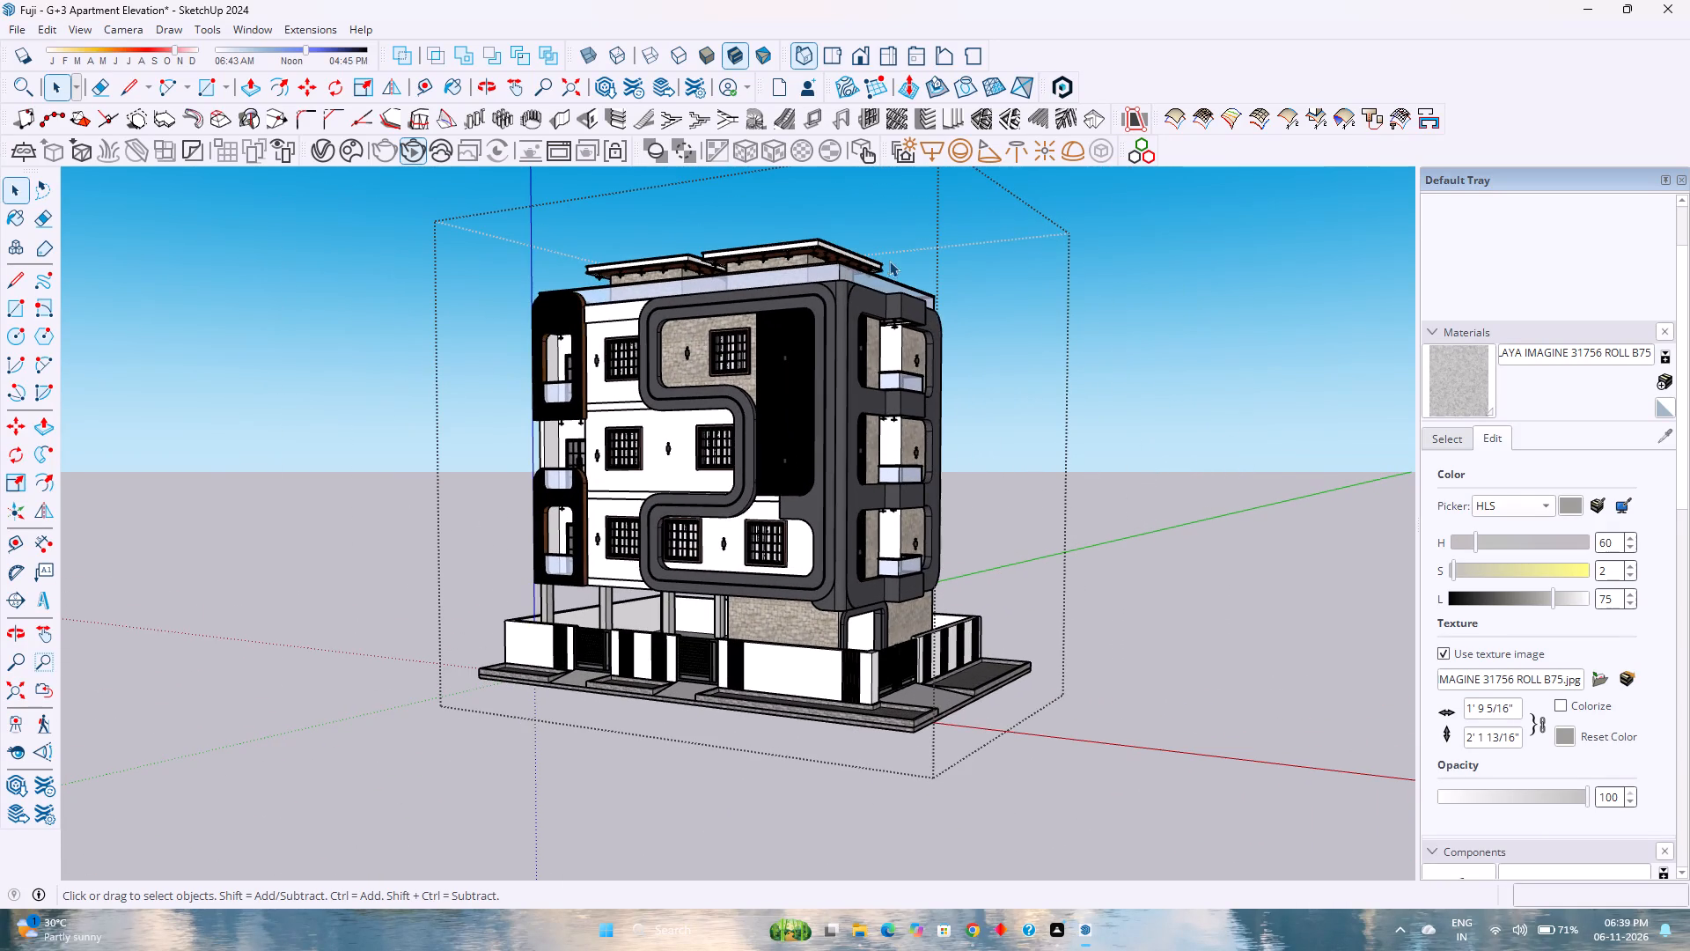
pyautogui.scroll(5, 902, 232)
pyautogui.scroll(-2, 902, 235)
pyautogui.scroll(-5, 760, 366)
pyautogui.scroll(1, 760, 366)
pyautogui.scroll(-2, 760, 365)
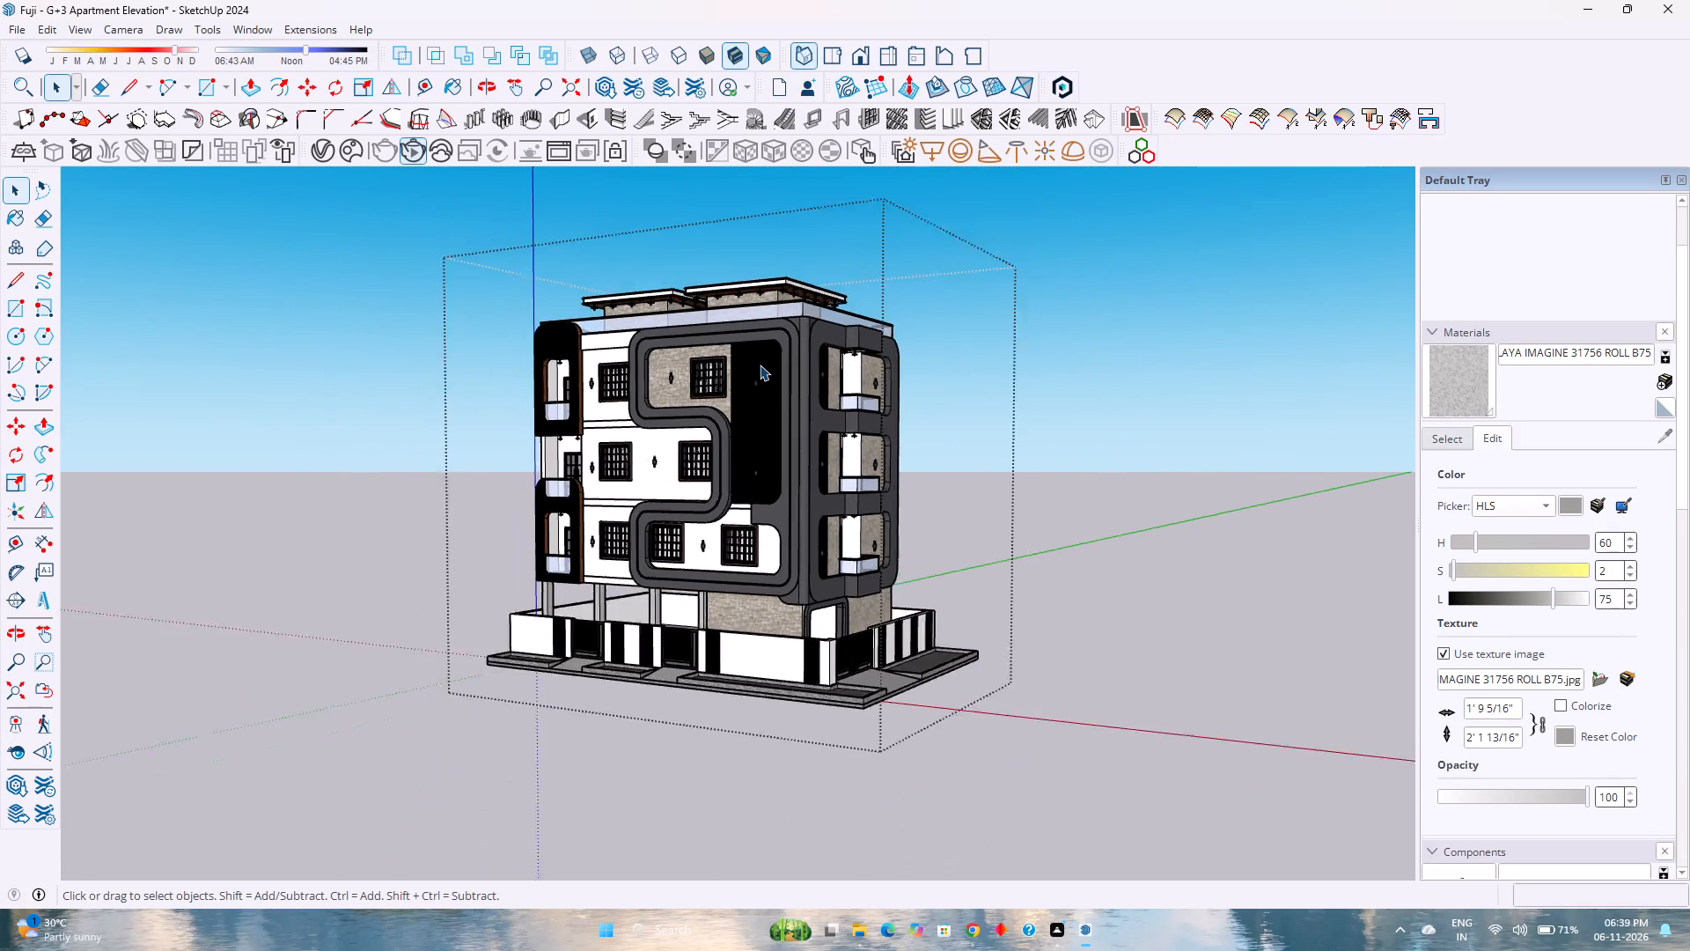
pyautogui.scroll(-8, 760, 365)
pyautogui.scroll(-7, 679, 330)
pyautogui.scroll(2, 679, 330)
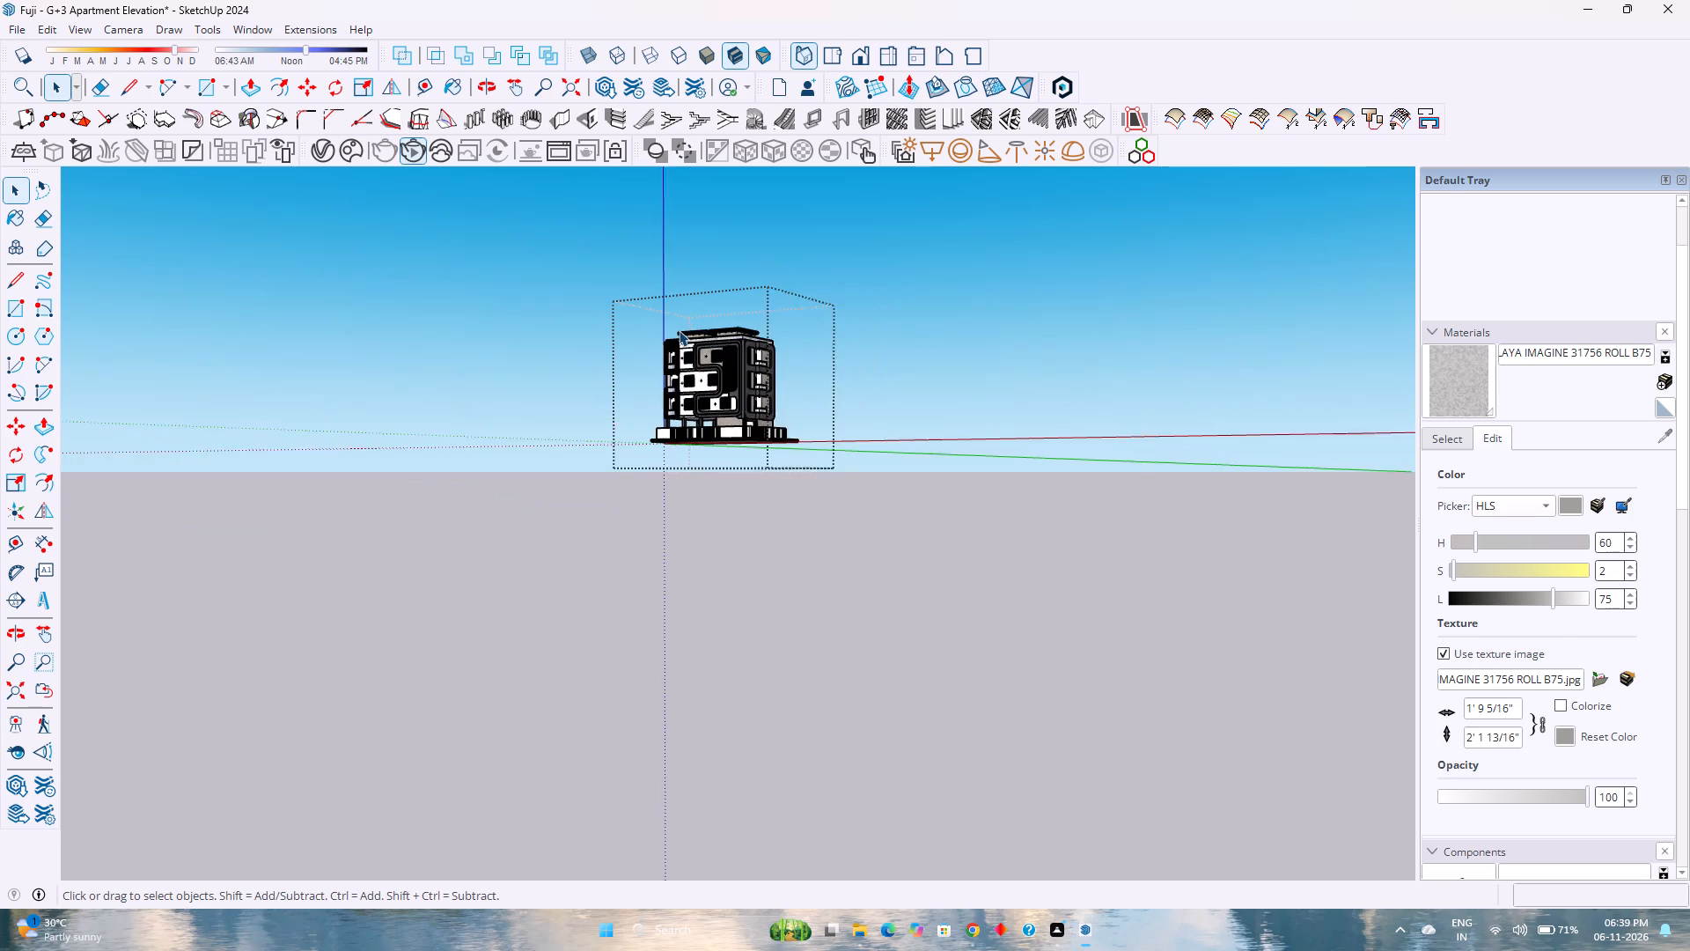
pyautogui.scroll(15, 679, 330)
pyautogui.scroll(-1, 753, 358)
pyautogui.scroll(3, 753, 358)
# Examine the upper front facade up close from the corner, including its stone-clad wall, vertical wood-slat panel, windows and curved grey band.
pyautogui.moveTo(751, 365); pyautogui.dragTo(740, 449, button='middle')
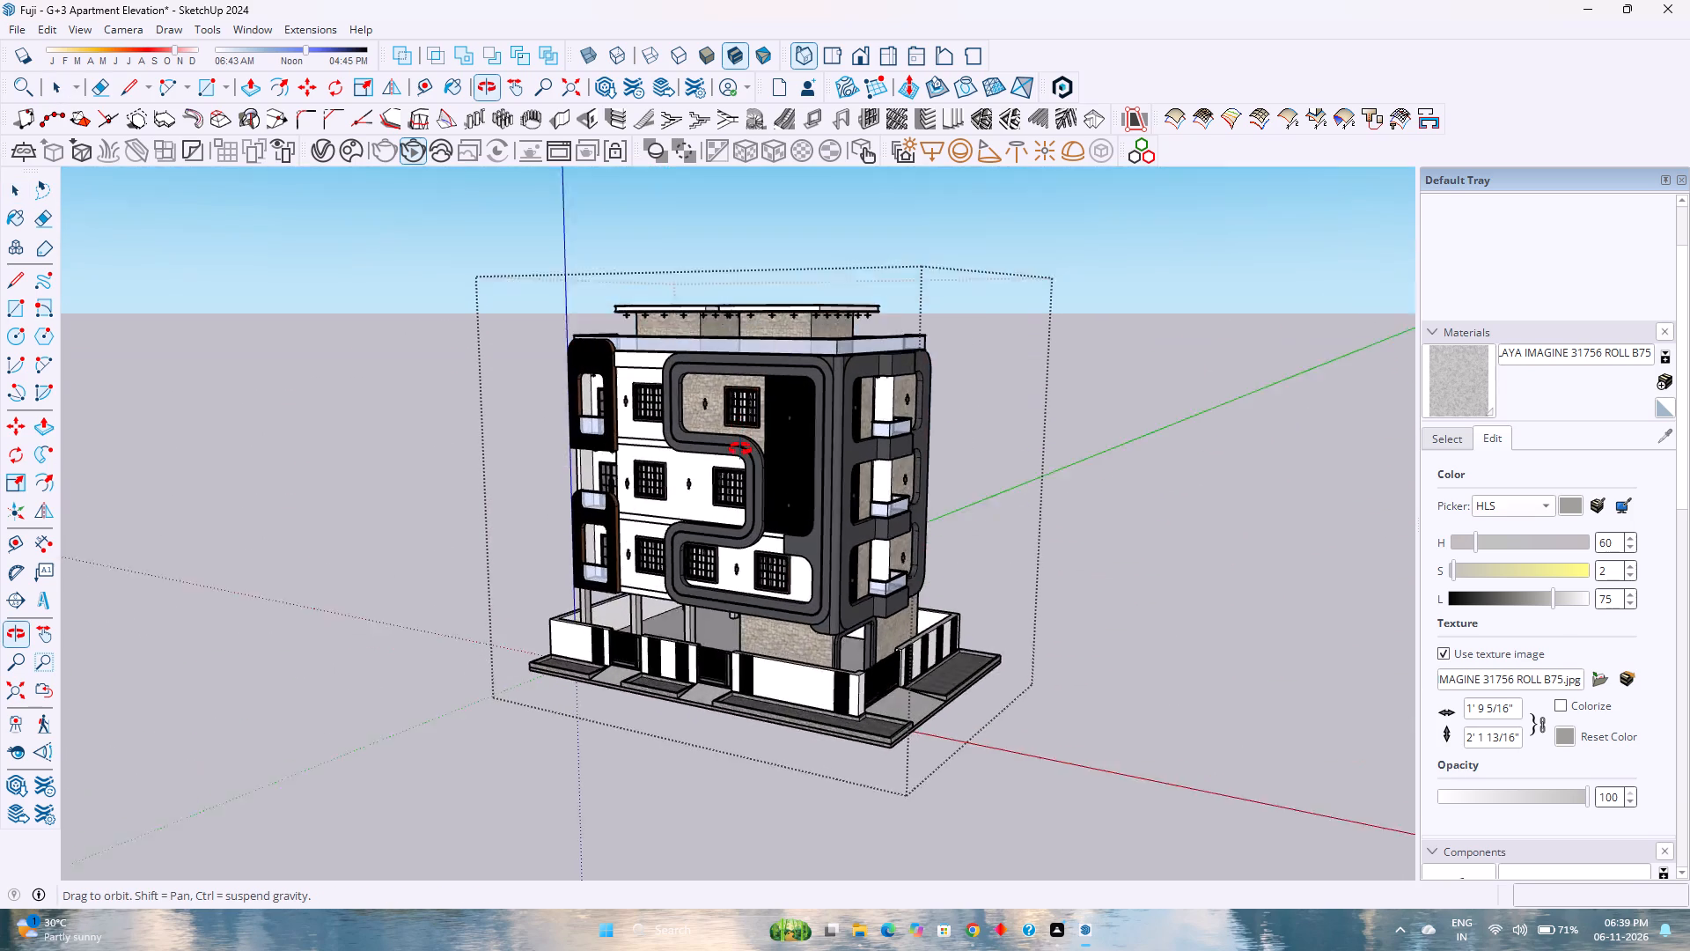
pyautogui.moveTo(740, 449); pyautogui.dragTo(757, 385, button='middle')
pyautogui.middleClick(757, 385)
pyautogui.scroll(-4, 757, 385)
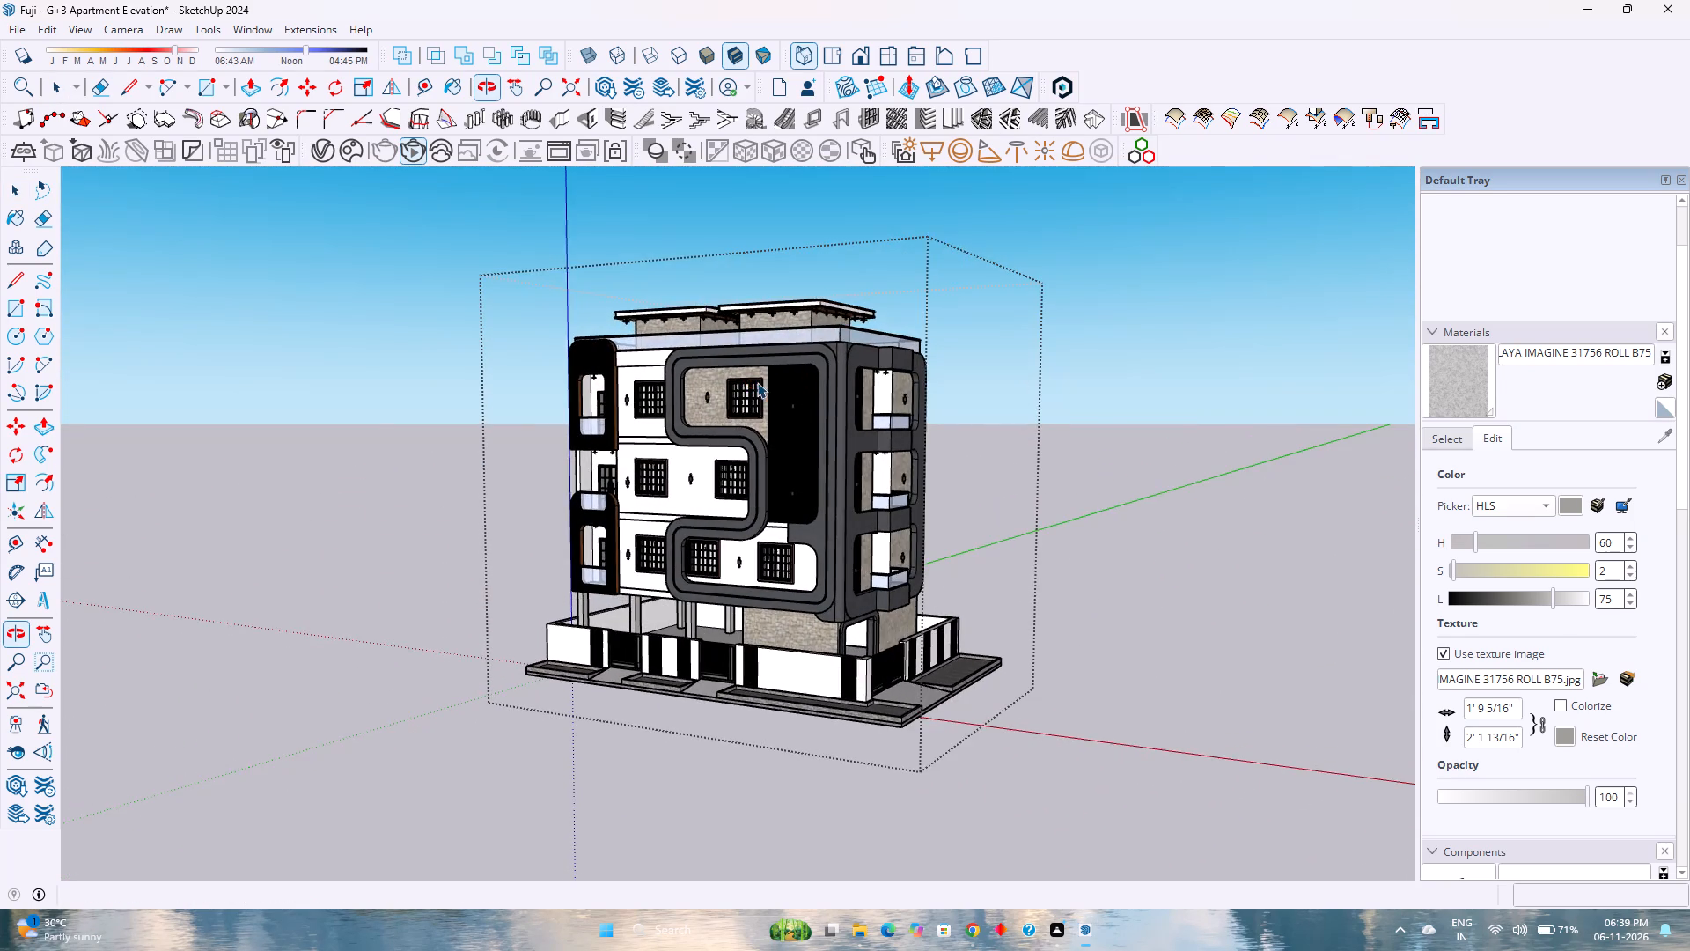
pyautogui.scroll(4, 757, 382)
pyautogui.scroll(-5, 757, 377)
pyautogui.scroll(5, 757, 377)
pyautogui.scroll(-5, 757, 377)
pyautogui.scroll(4, 757, 377)
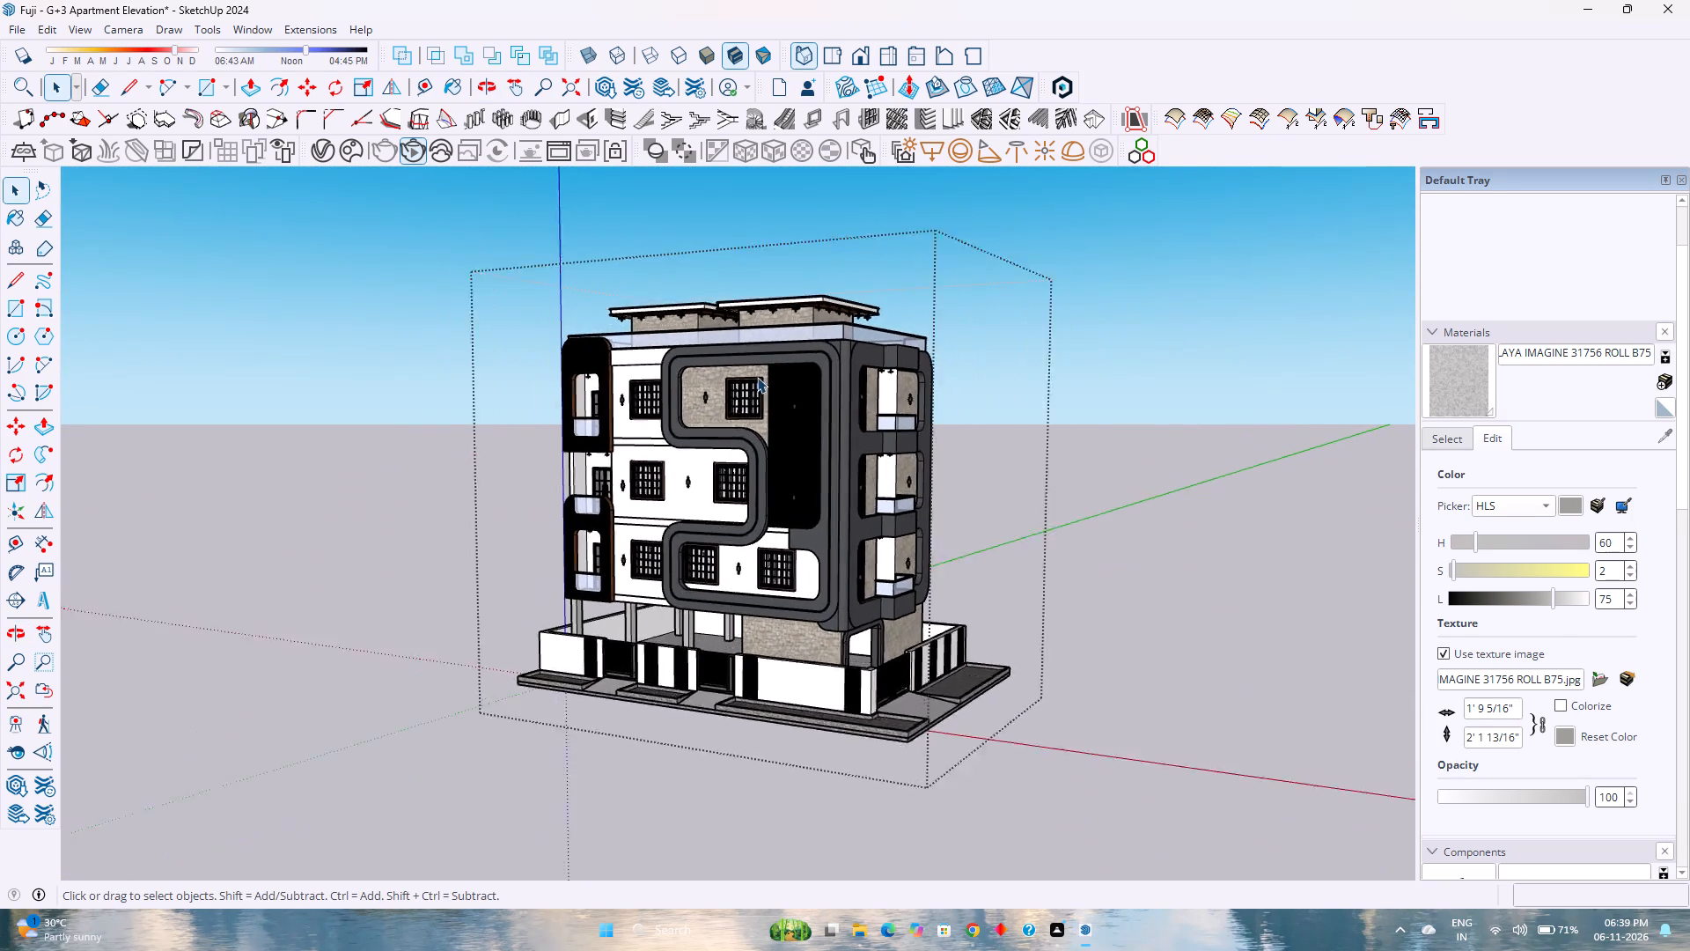
pyautogui.scroll(1, 757, 377)
pyautogui.scroll(-4, 757, 377)
pyautogui.scroll(4, 757, 377)
pyautogui.scroll(-5, 757, 377)
pyautogui.scroll(4, 757, 377)
pyautogui.scroll(-2, 757, 377)
pyautogui.scroll(2, 757, 377)
pyautogui.scroll(-3, 757, 377)
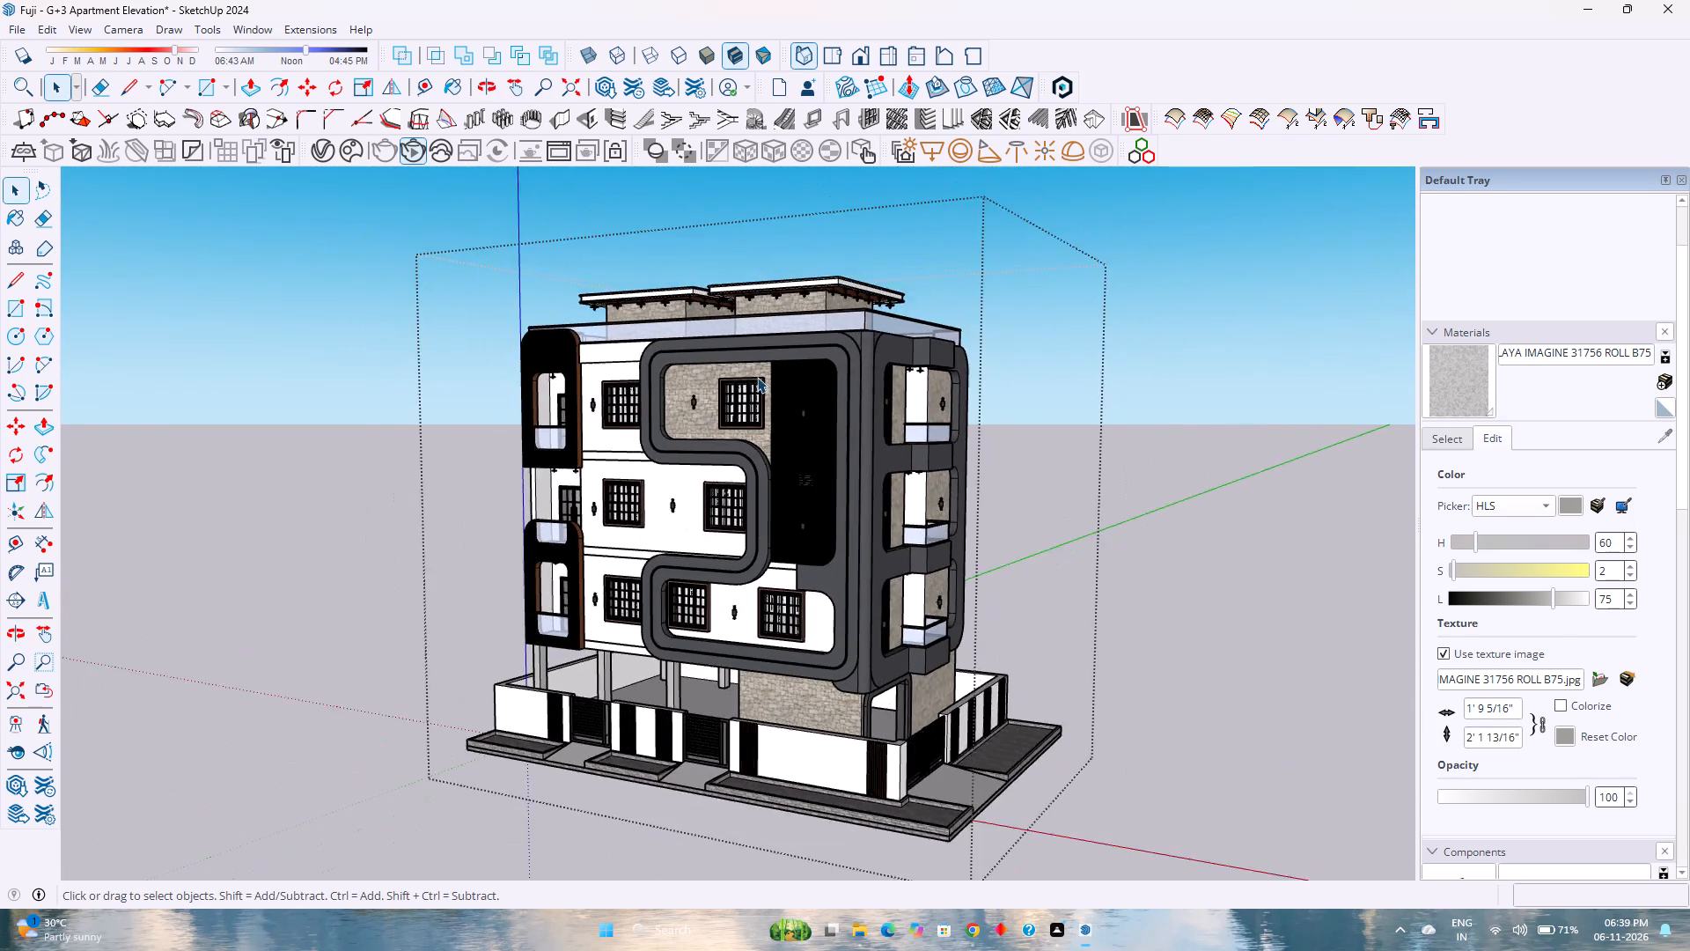
pyautogui.scroll(3, 757, 377)
pyautogui.scroll(-2, 757, 377)
pyautogui.scroll(2, 758, 375)
pyautogui.scroll(-3, 758, 375)
pyautogui.scroll(3, 758, 375)
pyautogui.scroll(-3, 758, 375)
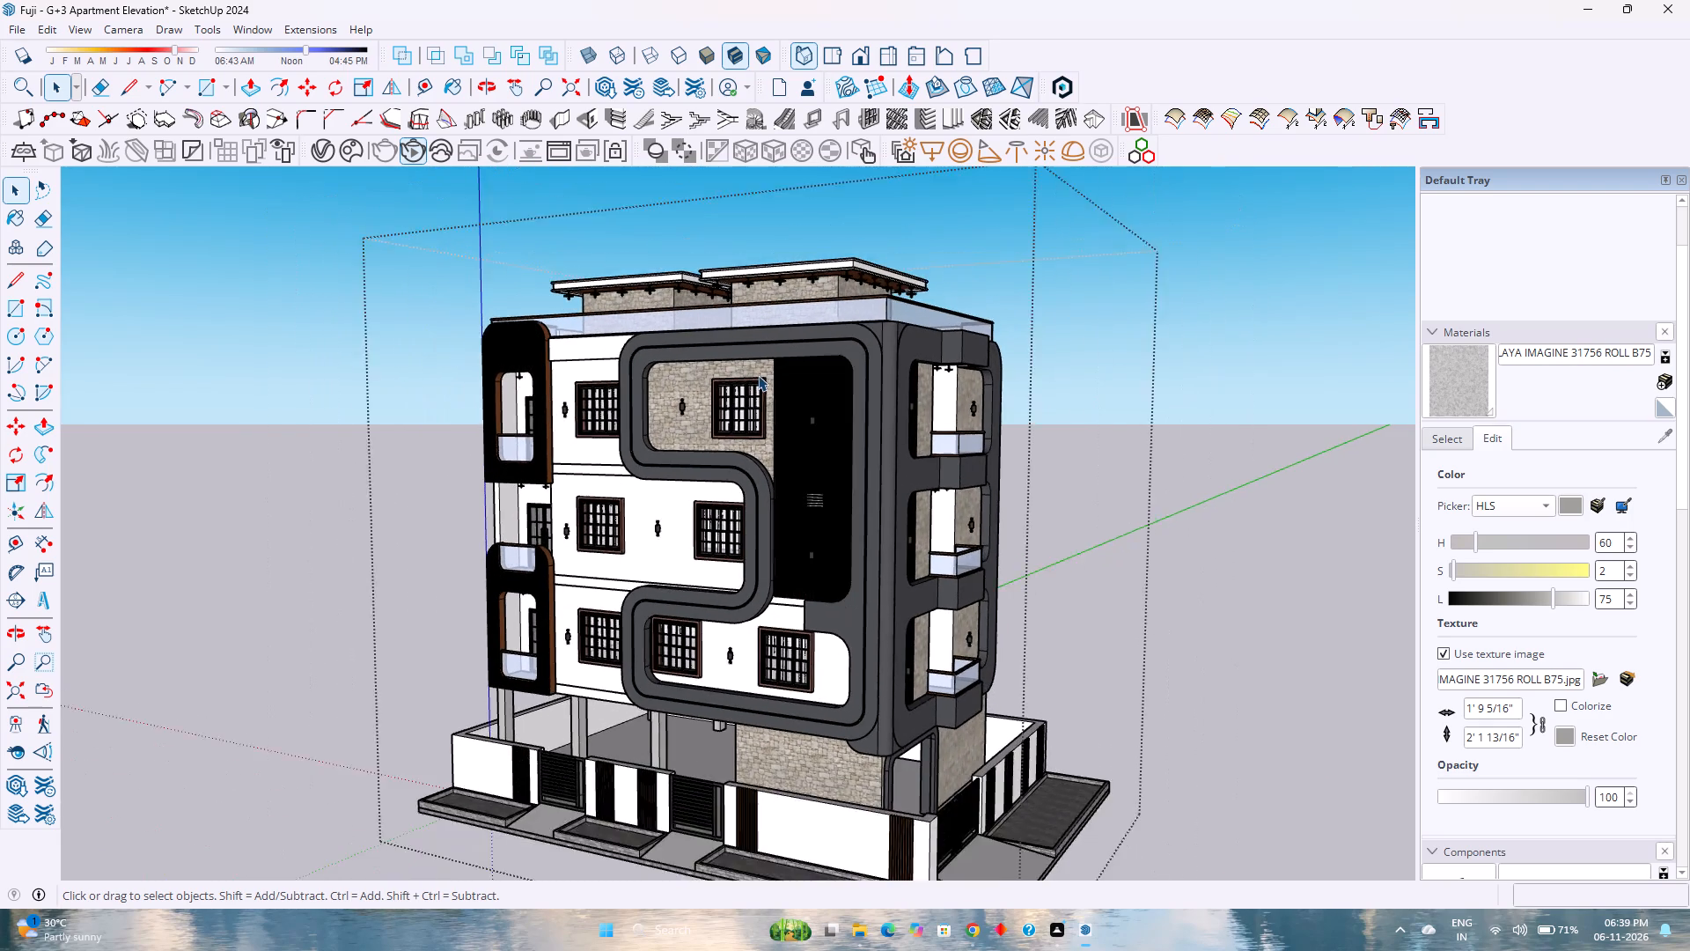
pyautogui.scroll(3, 758, 375)
pyautogui.scroll(-4, 758, 372)
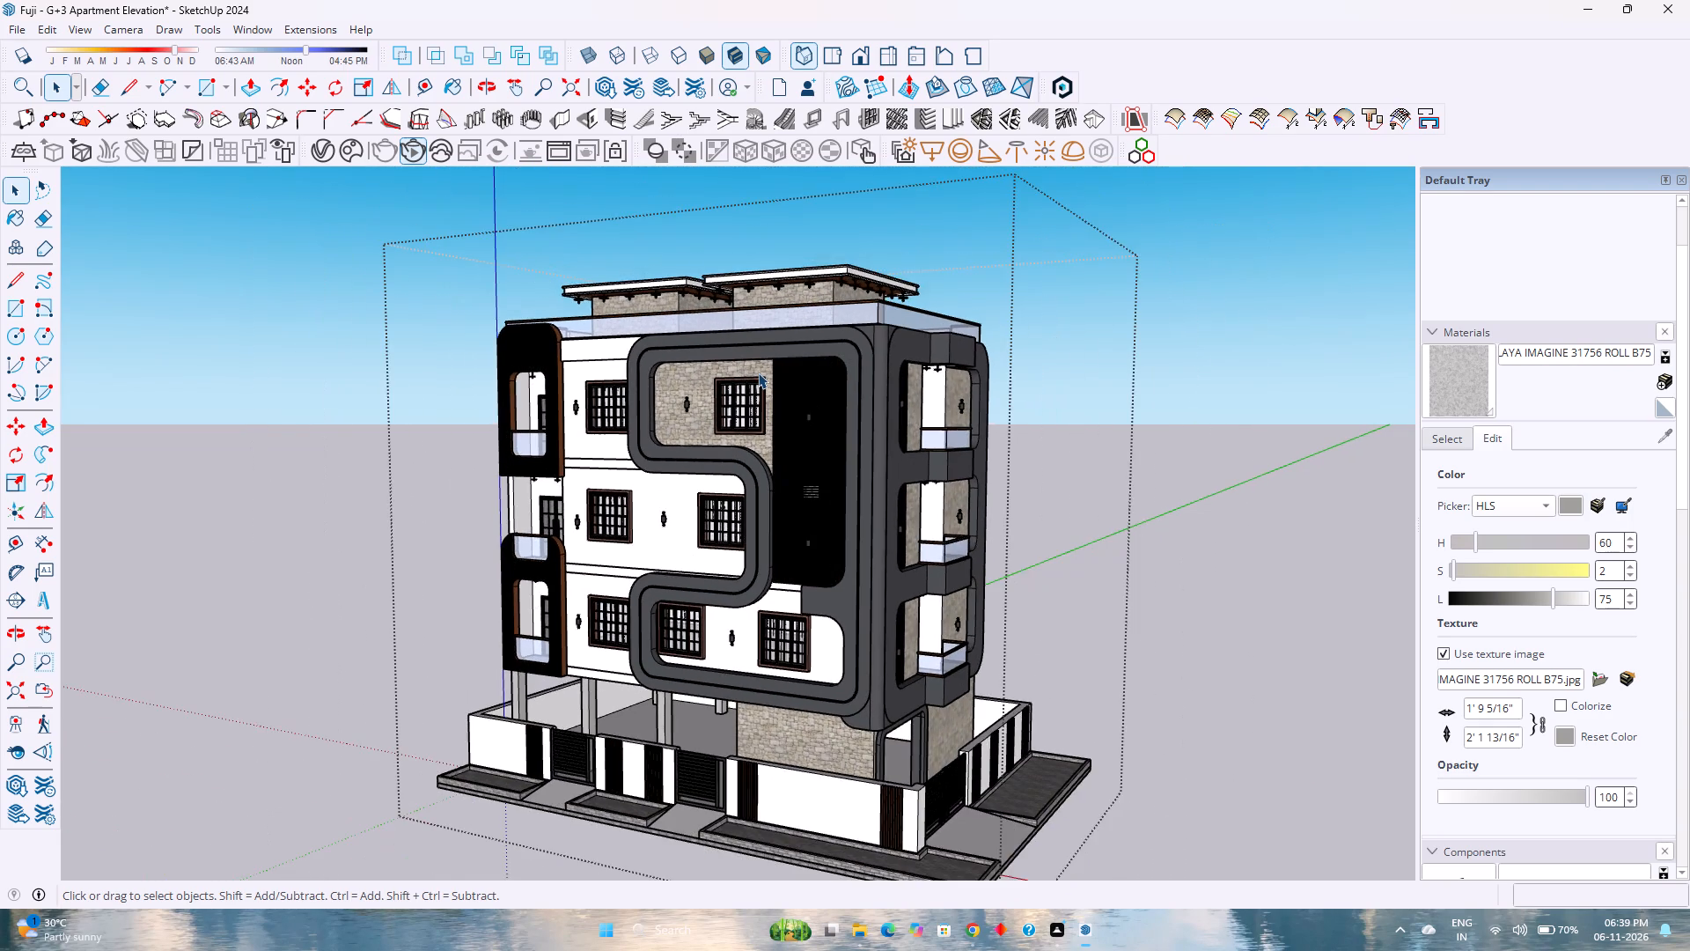
pyautogui.scroll(4, 758, 372)
pyautogui.scroll(-3, 758, 372)
pyautogui.scroll(3, 758, 372)
pyautogui.scroll(-3, 758, 372)
pyautogui.scroll(2, 758, 372)
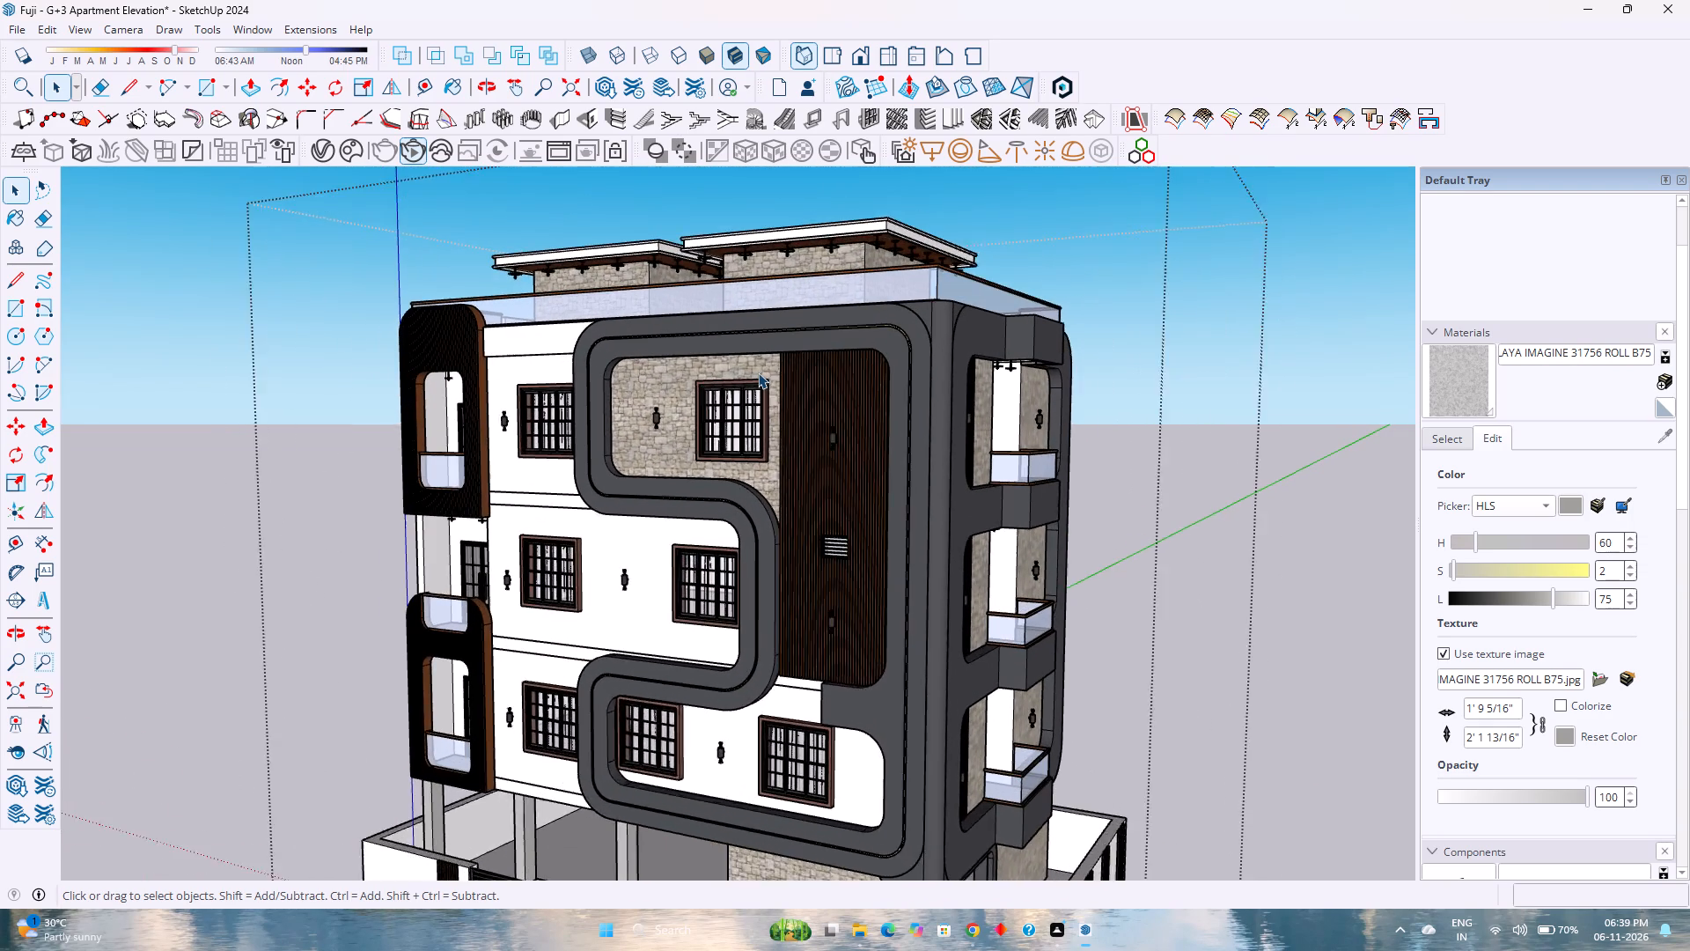
pyautogui.scroll(1, 758, 372)
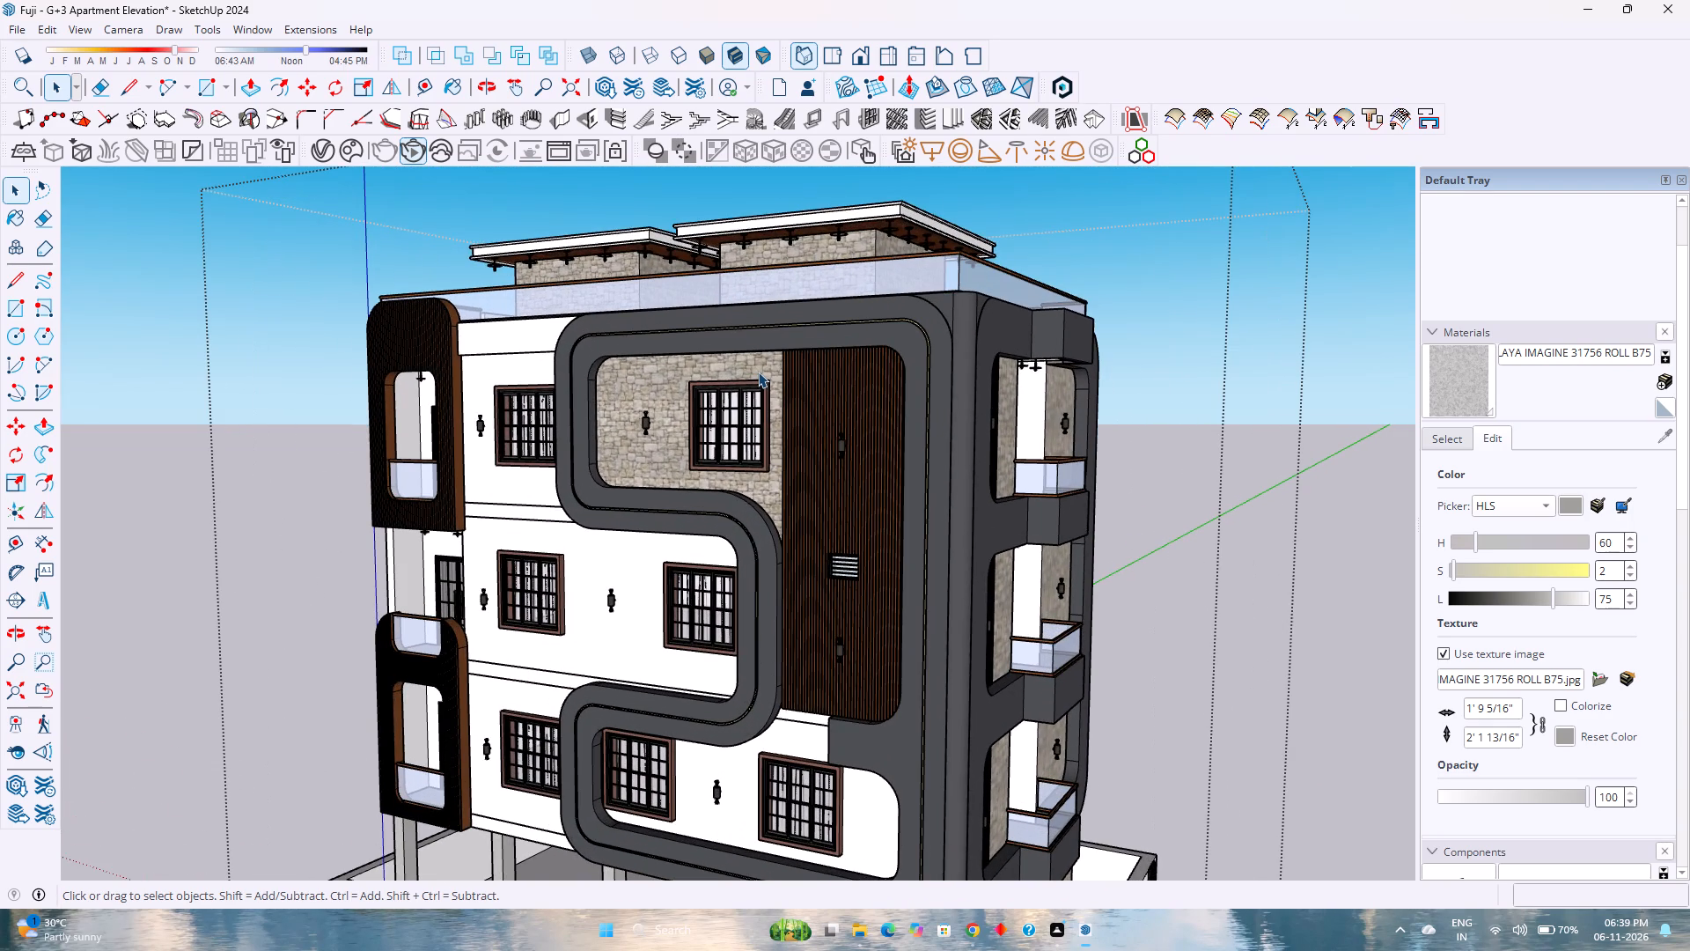
pyautogui.scroll(-2, 758, 372)
pyautogui.scroll(2, 758, 372)
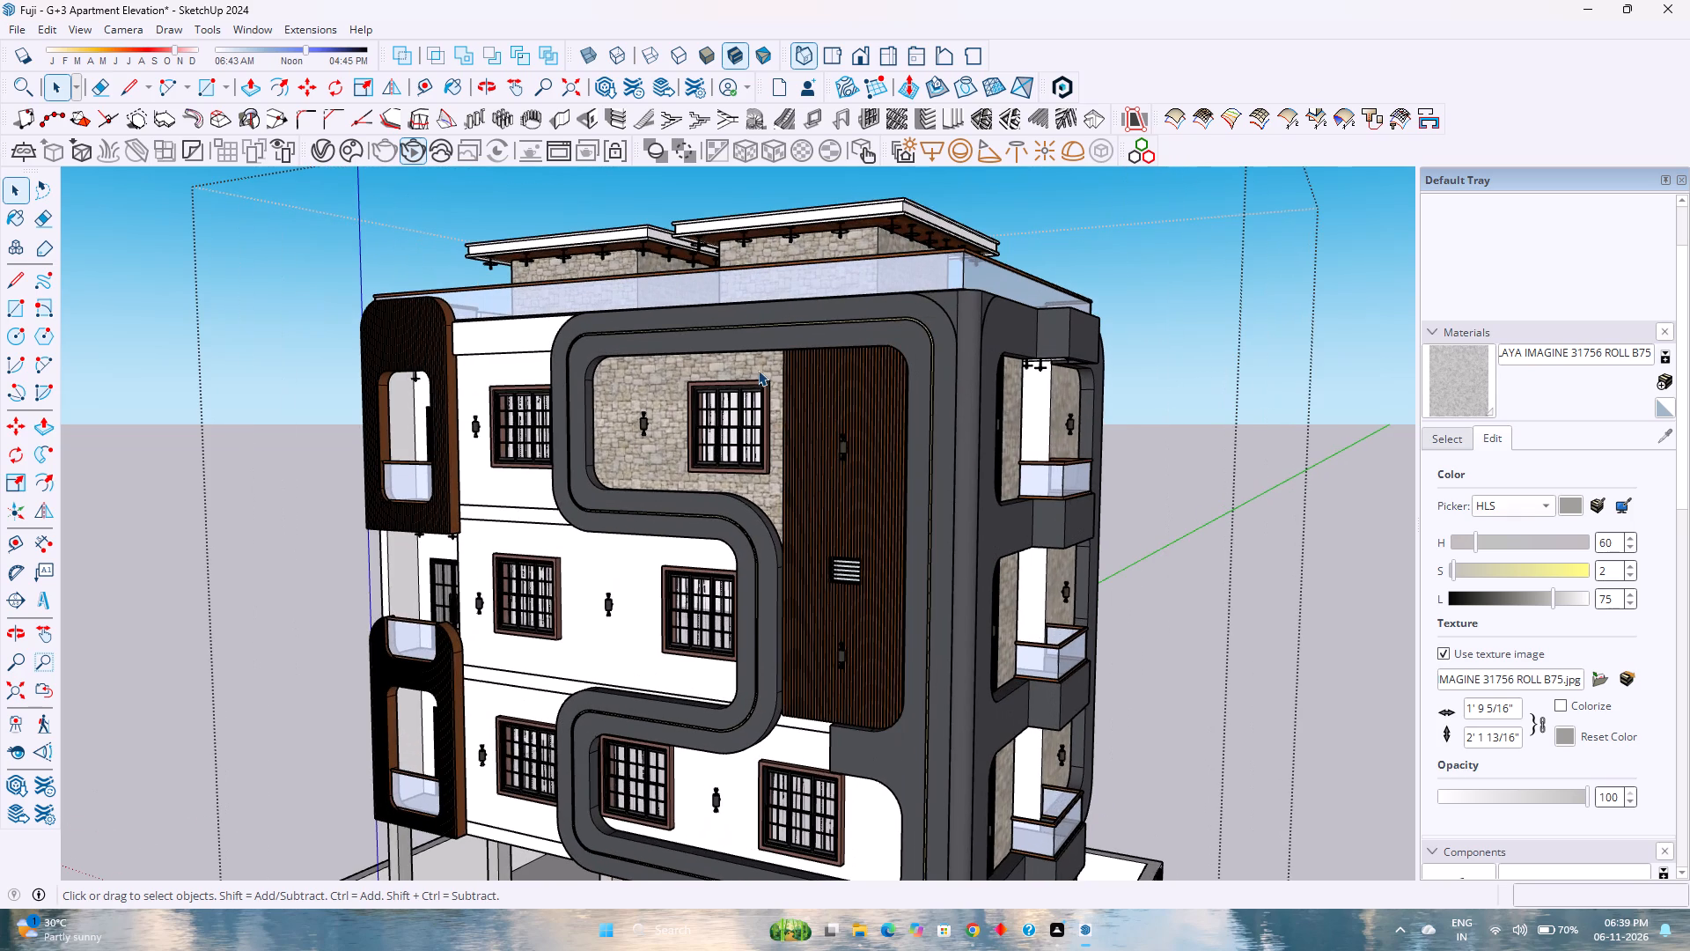
pyautogui.scroll(-3, 758, 370)
pyautogui.scroll(3, 758, 370)
pyautogui.scroll(-1, 758, 370)
pyautogui.scroll(1, 758, 370)
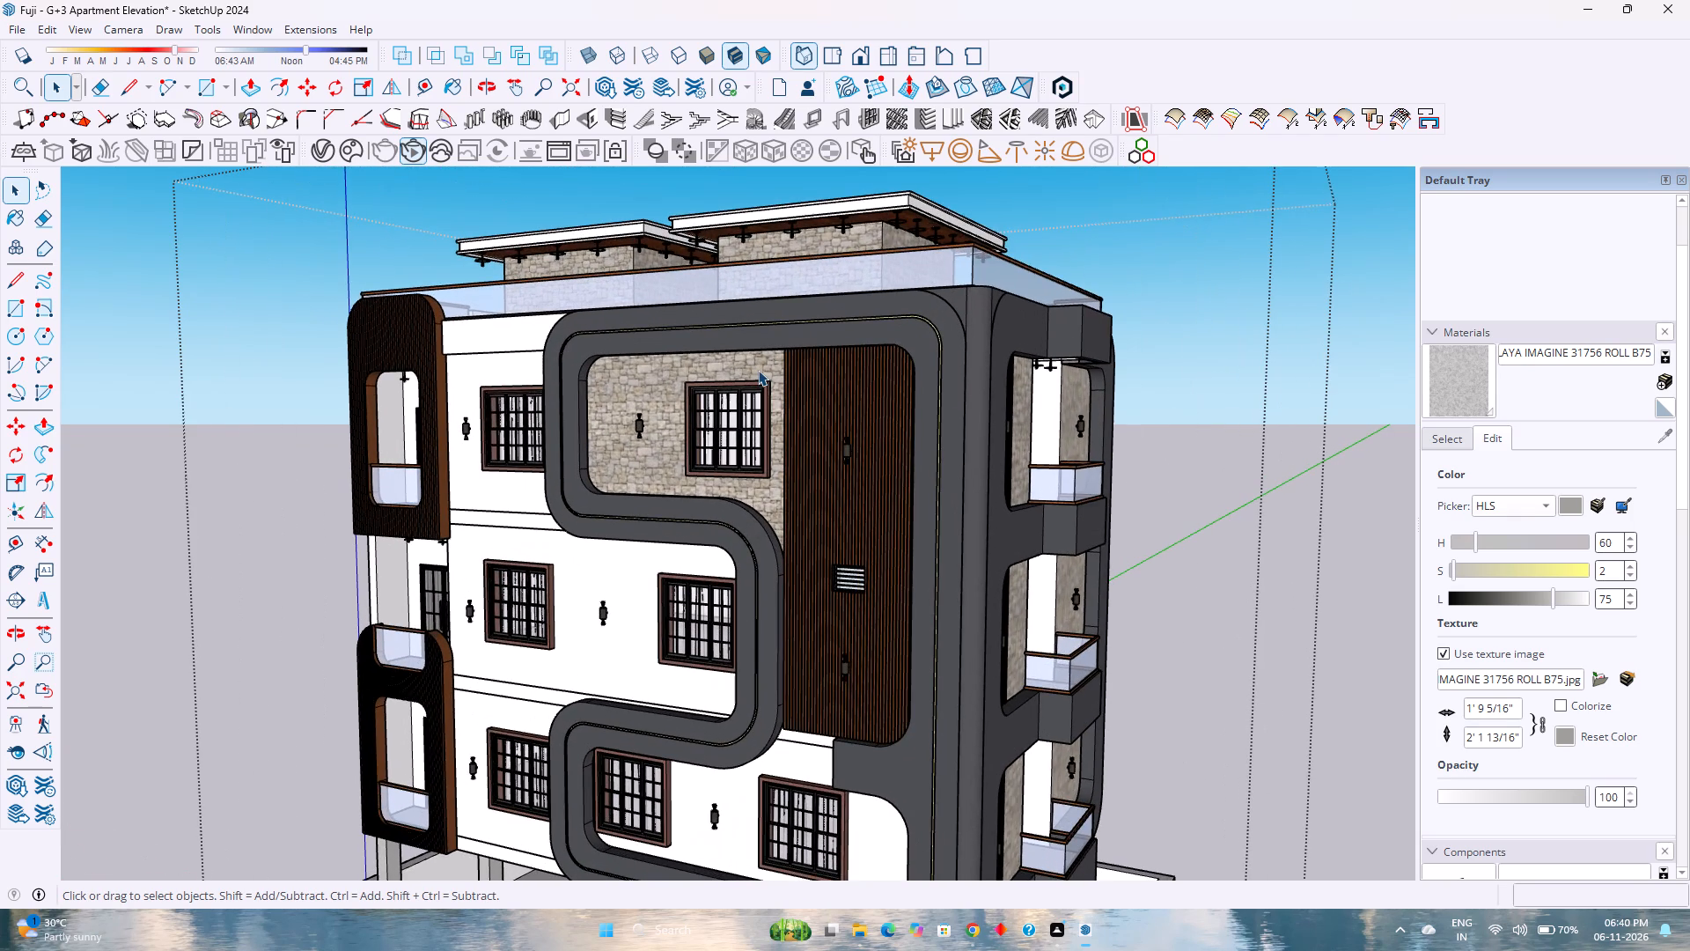
pyautogui.scroll(-3, 759, 370)
pyautogui.scroll(3, 759, 370)
pyautogui.scroll(-4, 759, 370)
pyautogui.scroll(4, 759, 370)
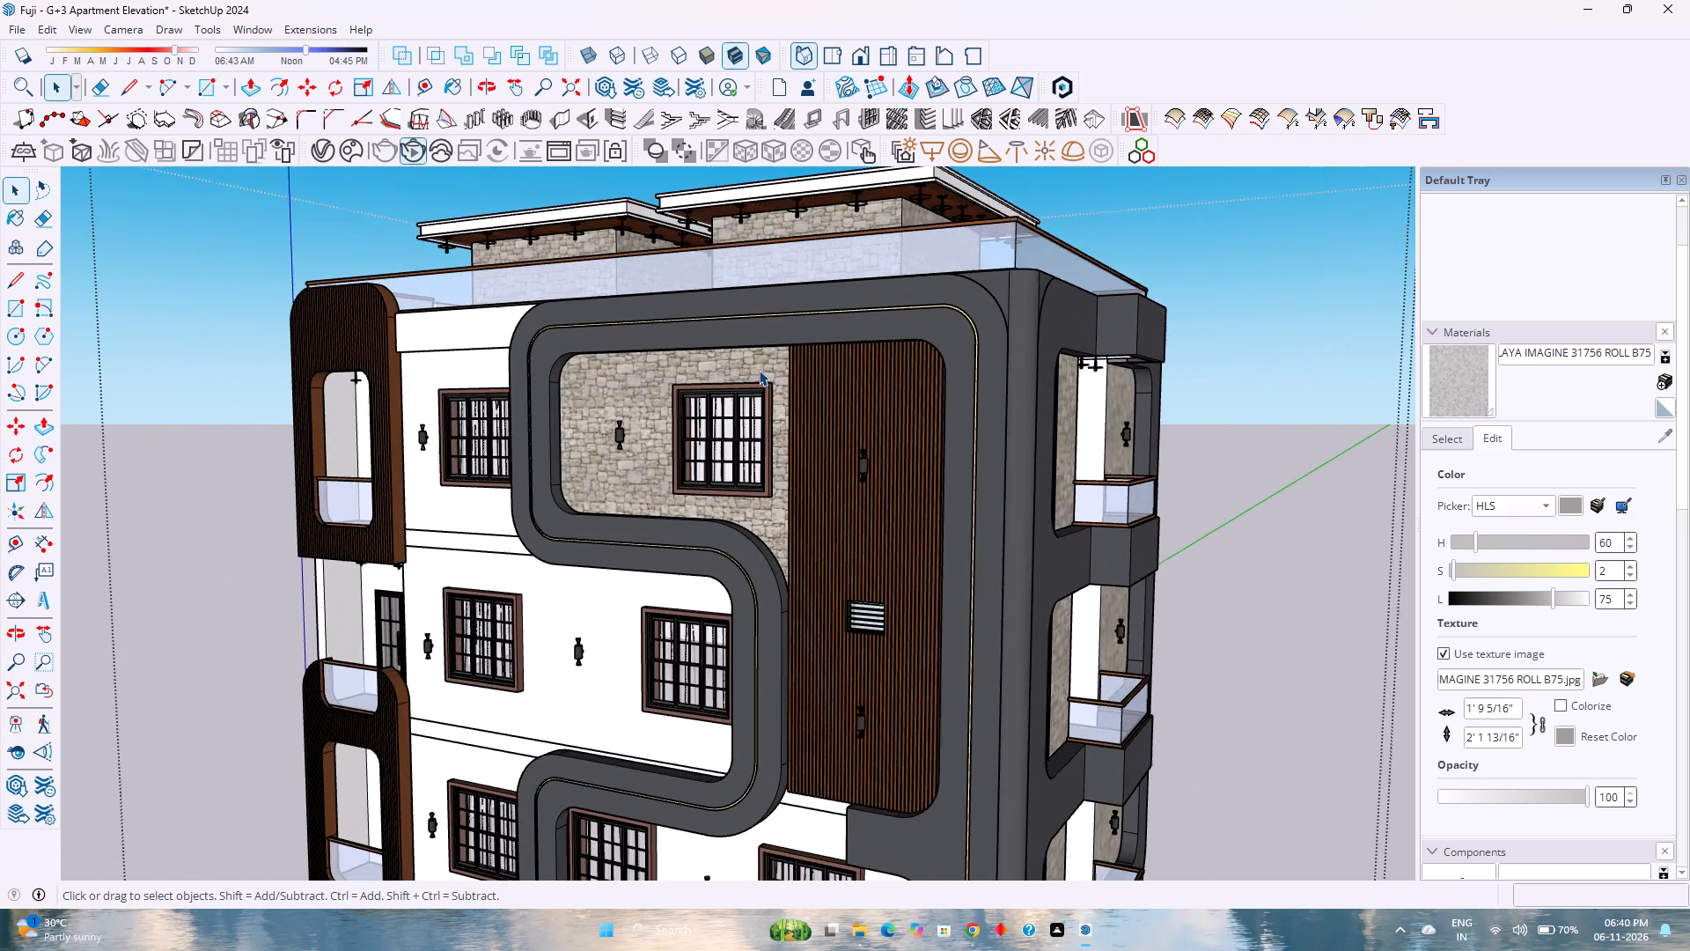
pyautogui.scroll(3, 760, 369)
pyautogui.scroll(-3, 760, 369)
pyautogui.scroll(3, 760, 369)
pyautogui.scroll(-2, 760, 369)
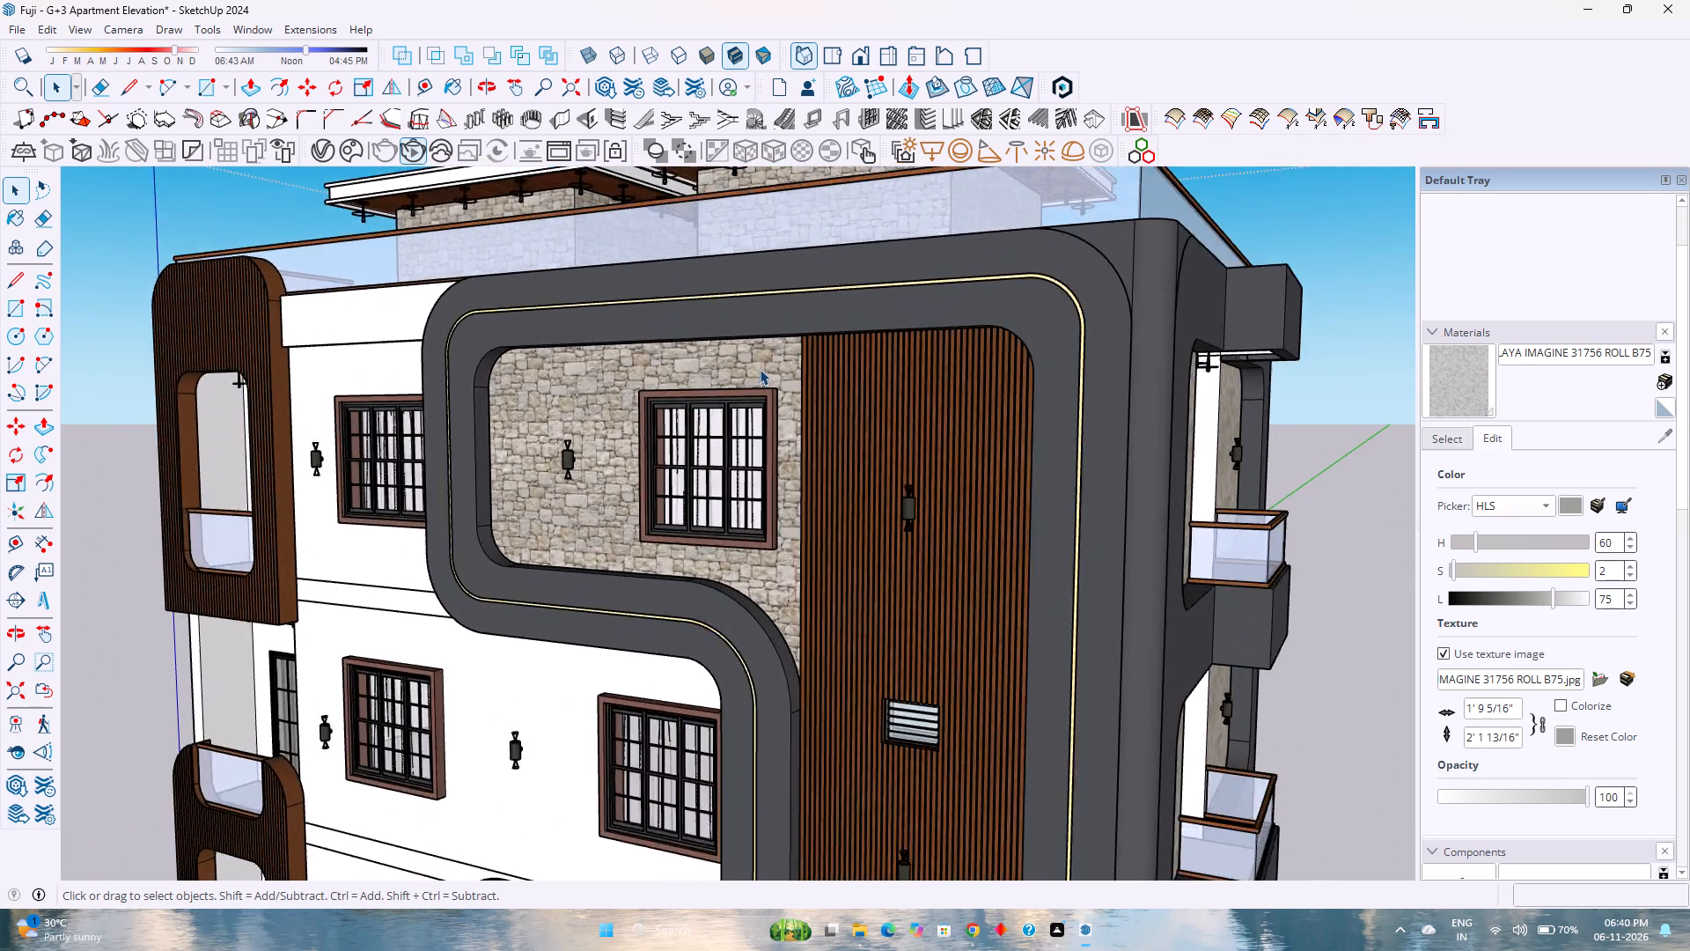
pyautogui.scroll(-2, 760, 369)
pyautogui.scroll(3, 760, 369)
pyautogui.scroll(-4, 760, 369)
pyautogui.scroll(4, 760, 369)
pyautogui.scroll(-3, 760, 369)
pyautogui.scroll(3, 760, 369)
pyautogui.scroll(-3, 760, 369)
pyautogui.scroll(3, 760, 369)
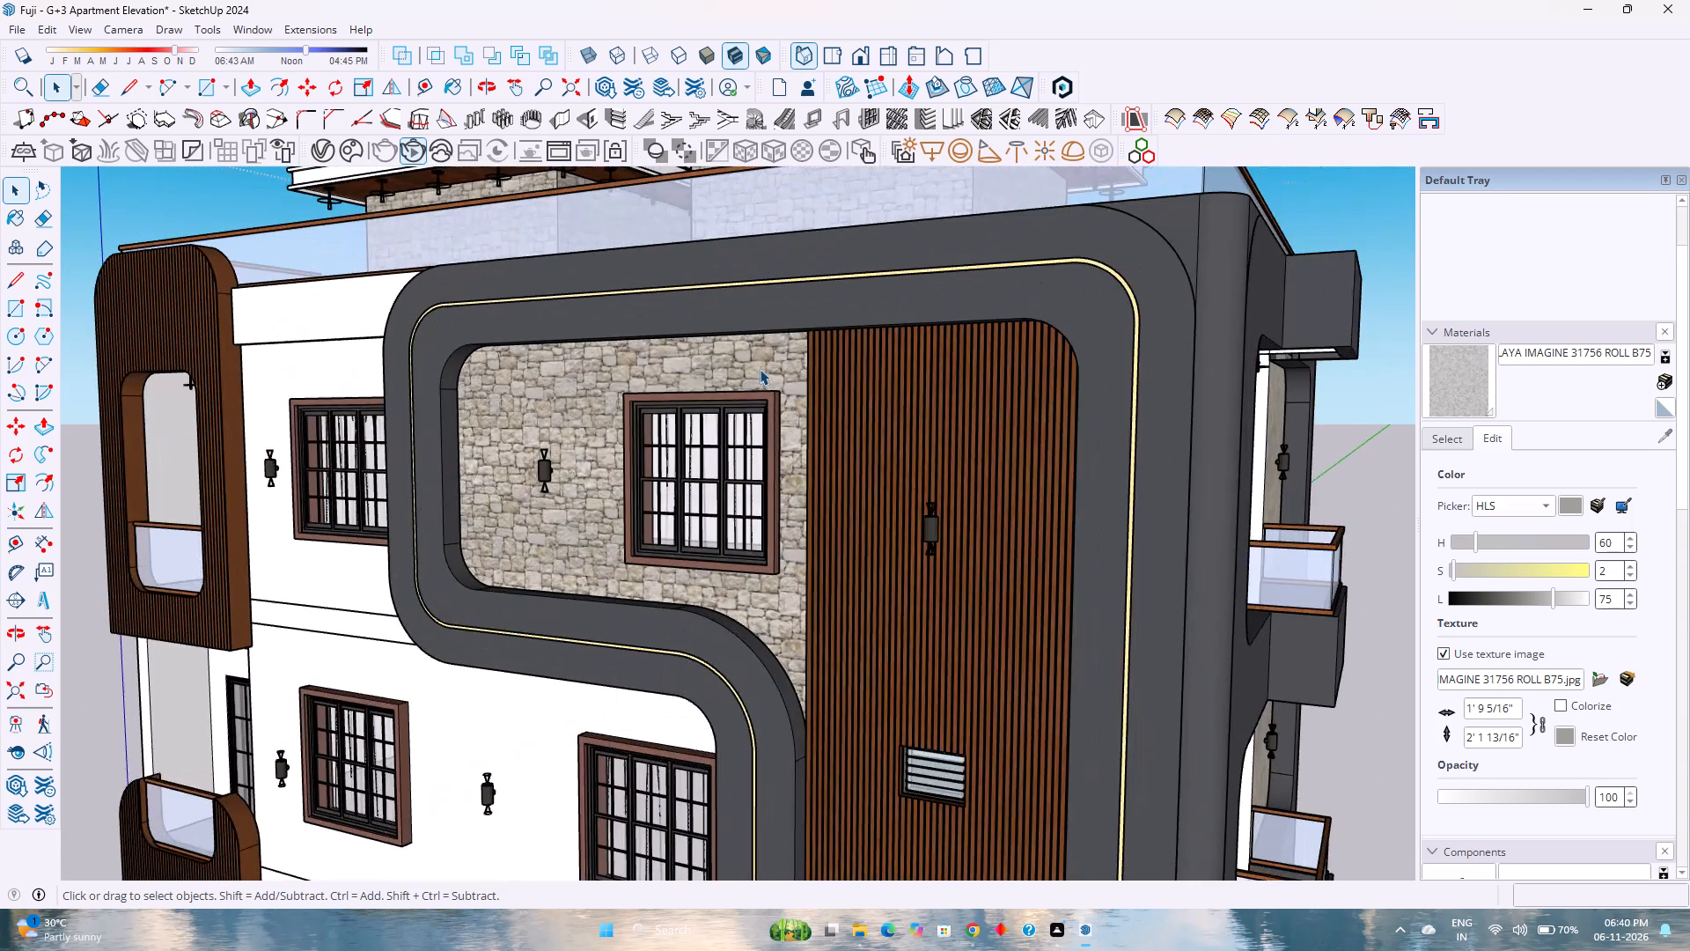
pyautogui.scroll(-3, 760, 369)
pyautogui.scroll(3, 760, 369)
pyautogui.scroll(-3, 760, 369)
pyautogui.scroll(3, 760, 369)
pyautogui.scroll(-3, 760, 369)
pyautogui.scroll(1, 760, 369)
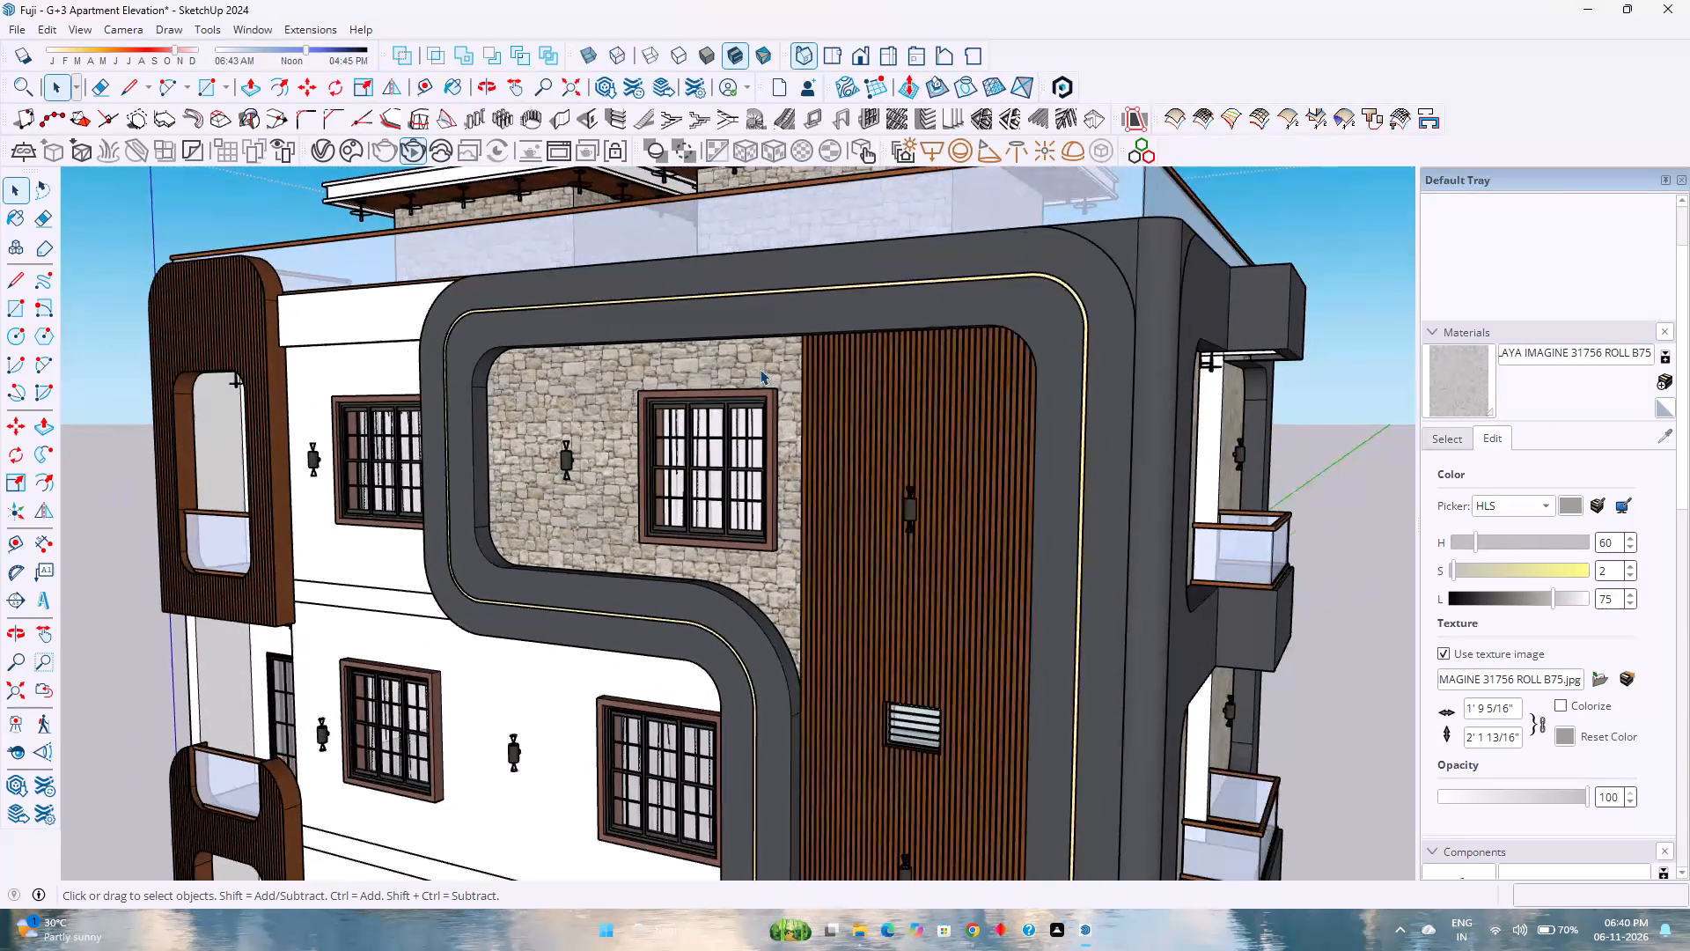
pyautogui.scroll(2, 760, 369)
pyautogui.scroll(-4, 760, 369)
pyautogui.scroll(4, 760, 369)
pyautogui.scroll(-4, 760, 369)
pyautogui.scroll(4, 760, 369)
pyautogui.scroll(-4, 760, 369)
pyautogui.scroll(4, 760, 369)
pyautogui.scroll(-4, 760, 369)
pyautogui.scroll(3, 760, 369)
pyautogui.scroll(-4, 760, 369)
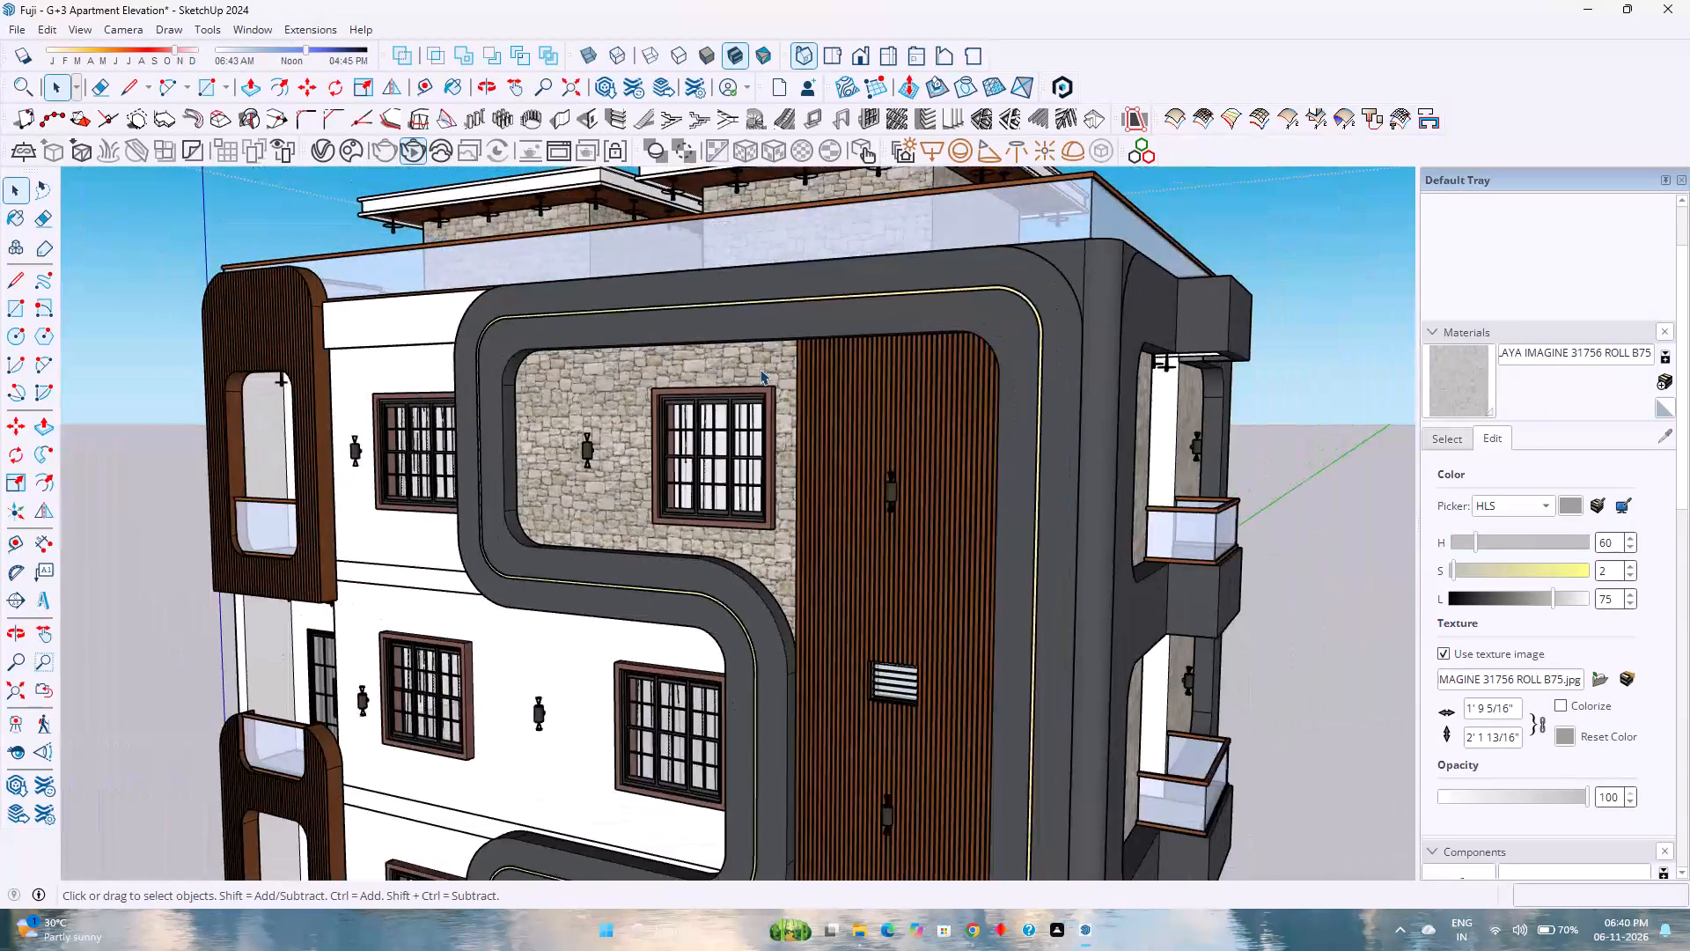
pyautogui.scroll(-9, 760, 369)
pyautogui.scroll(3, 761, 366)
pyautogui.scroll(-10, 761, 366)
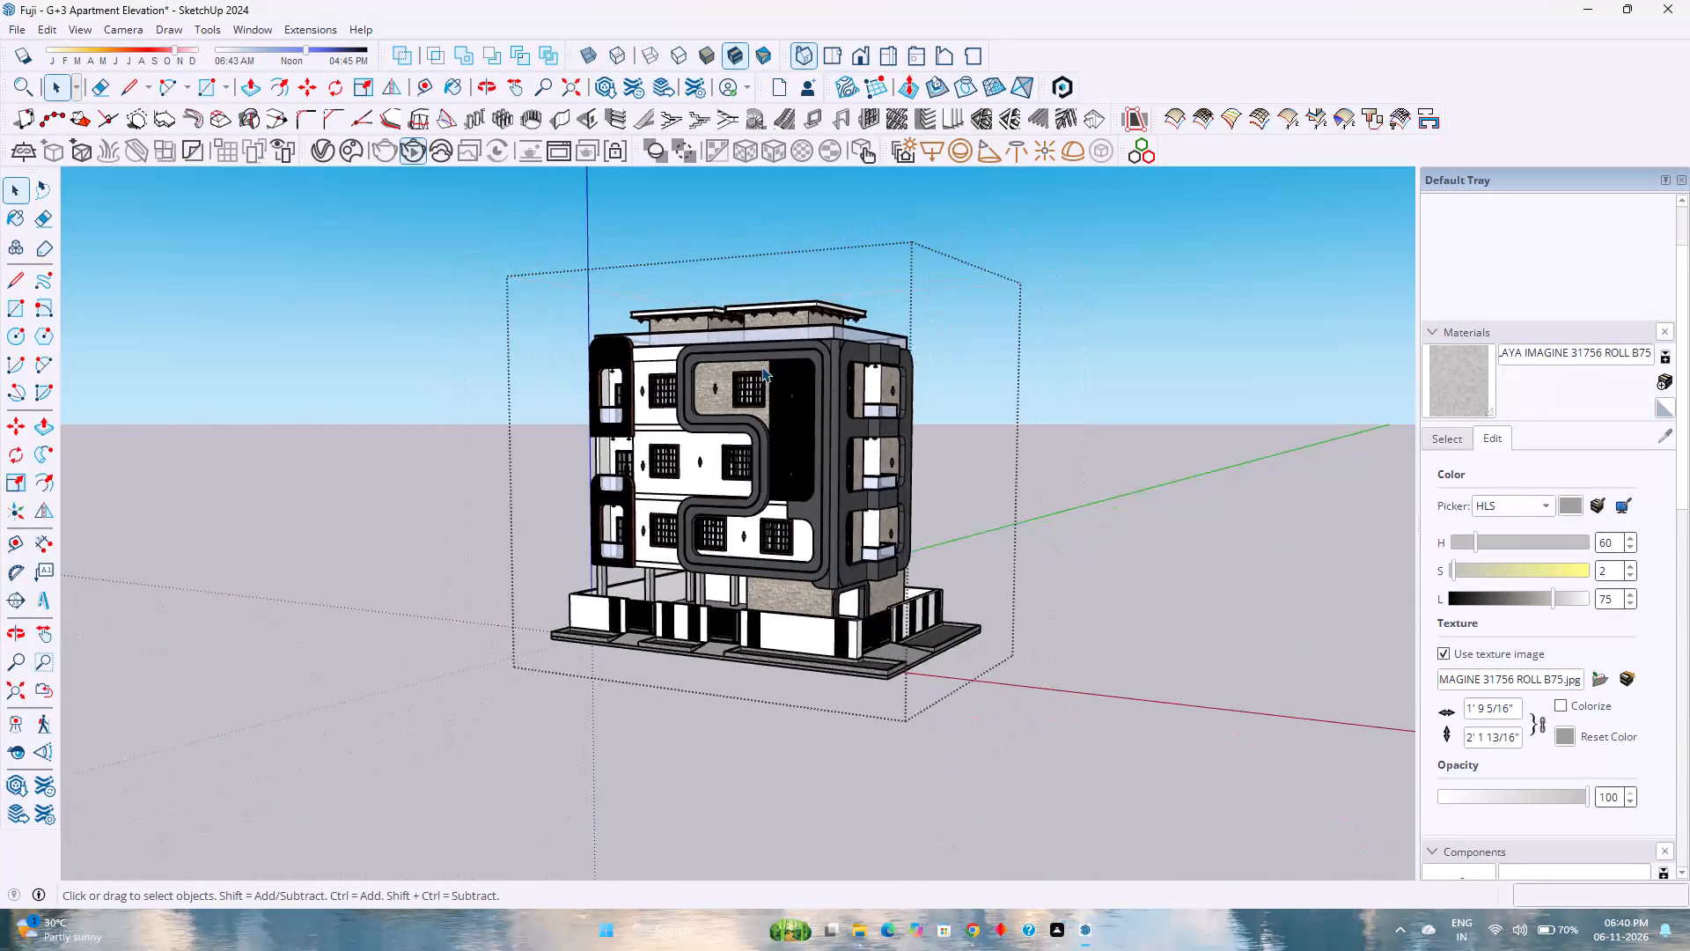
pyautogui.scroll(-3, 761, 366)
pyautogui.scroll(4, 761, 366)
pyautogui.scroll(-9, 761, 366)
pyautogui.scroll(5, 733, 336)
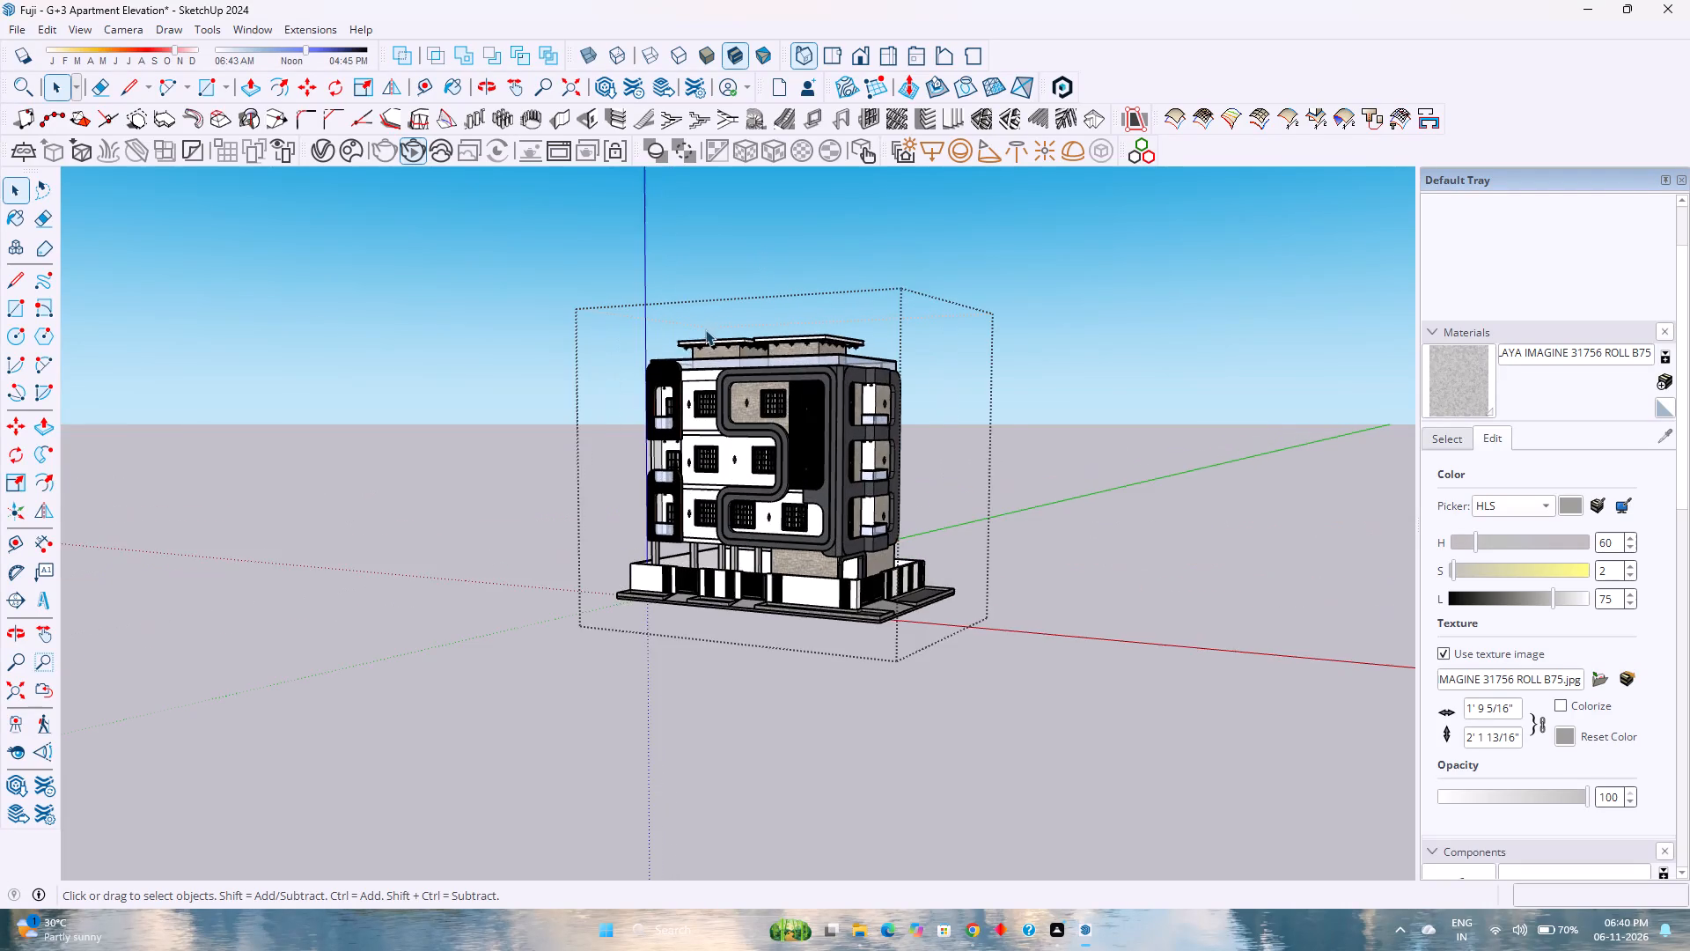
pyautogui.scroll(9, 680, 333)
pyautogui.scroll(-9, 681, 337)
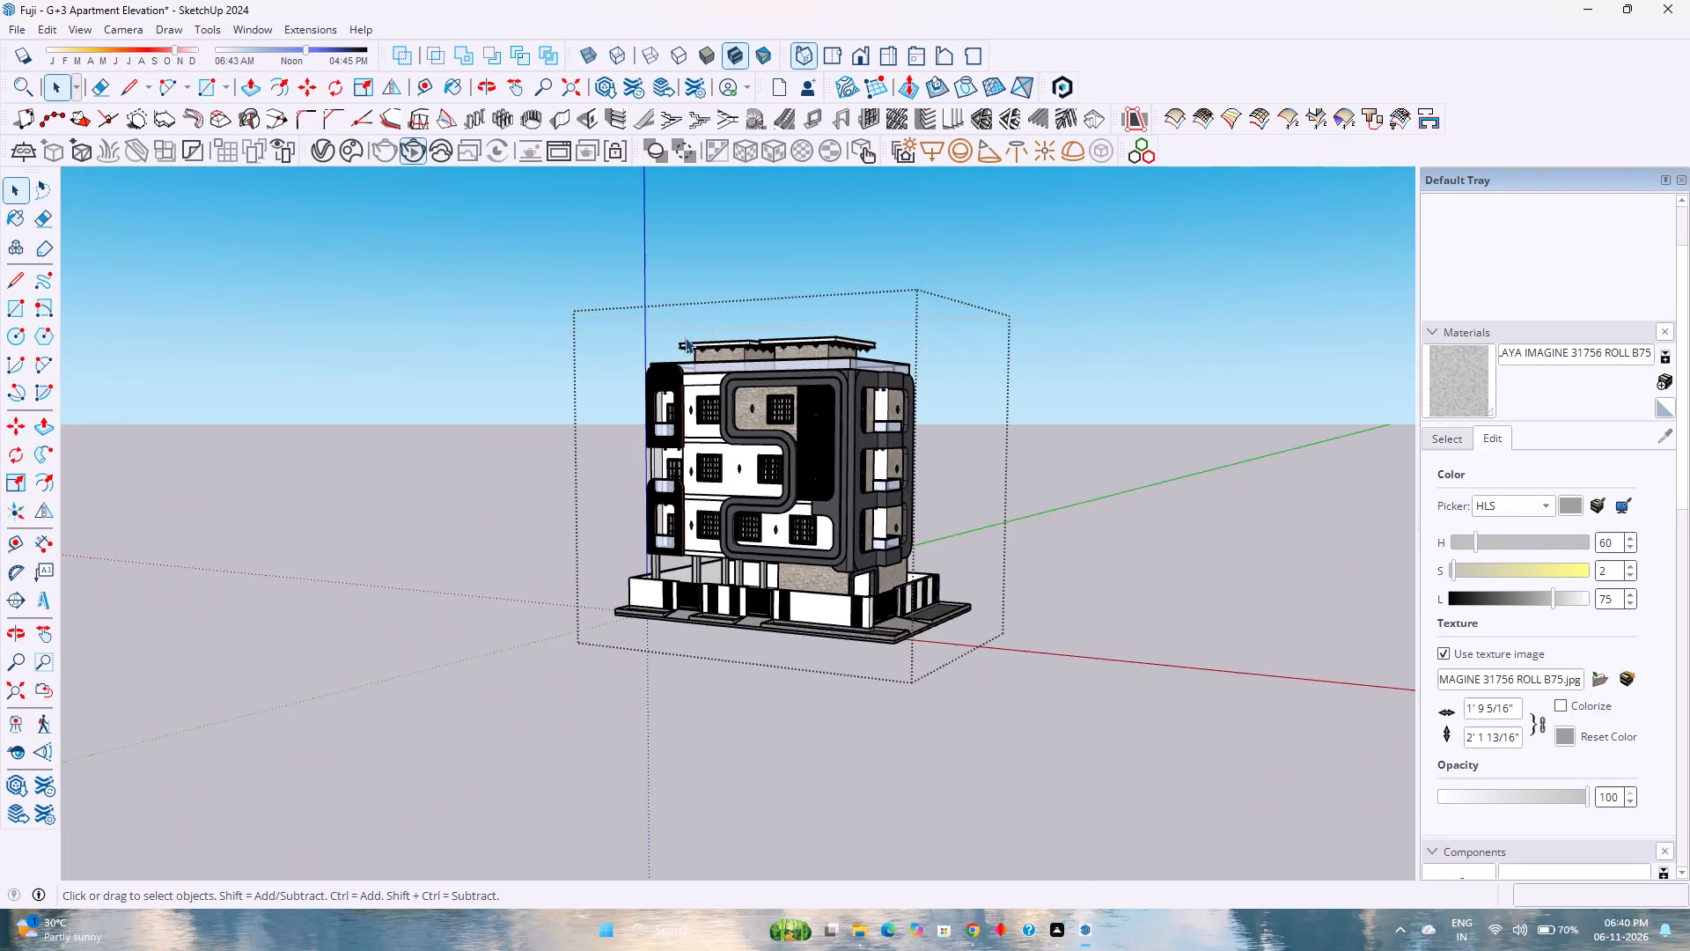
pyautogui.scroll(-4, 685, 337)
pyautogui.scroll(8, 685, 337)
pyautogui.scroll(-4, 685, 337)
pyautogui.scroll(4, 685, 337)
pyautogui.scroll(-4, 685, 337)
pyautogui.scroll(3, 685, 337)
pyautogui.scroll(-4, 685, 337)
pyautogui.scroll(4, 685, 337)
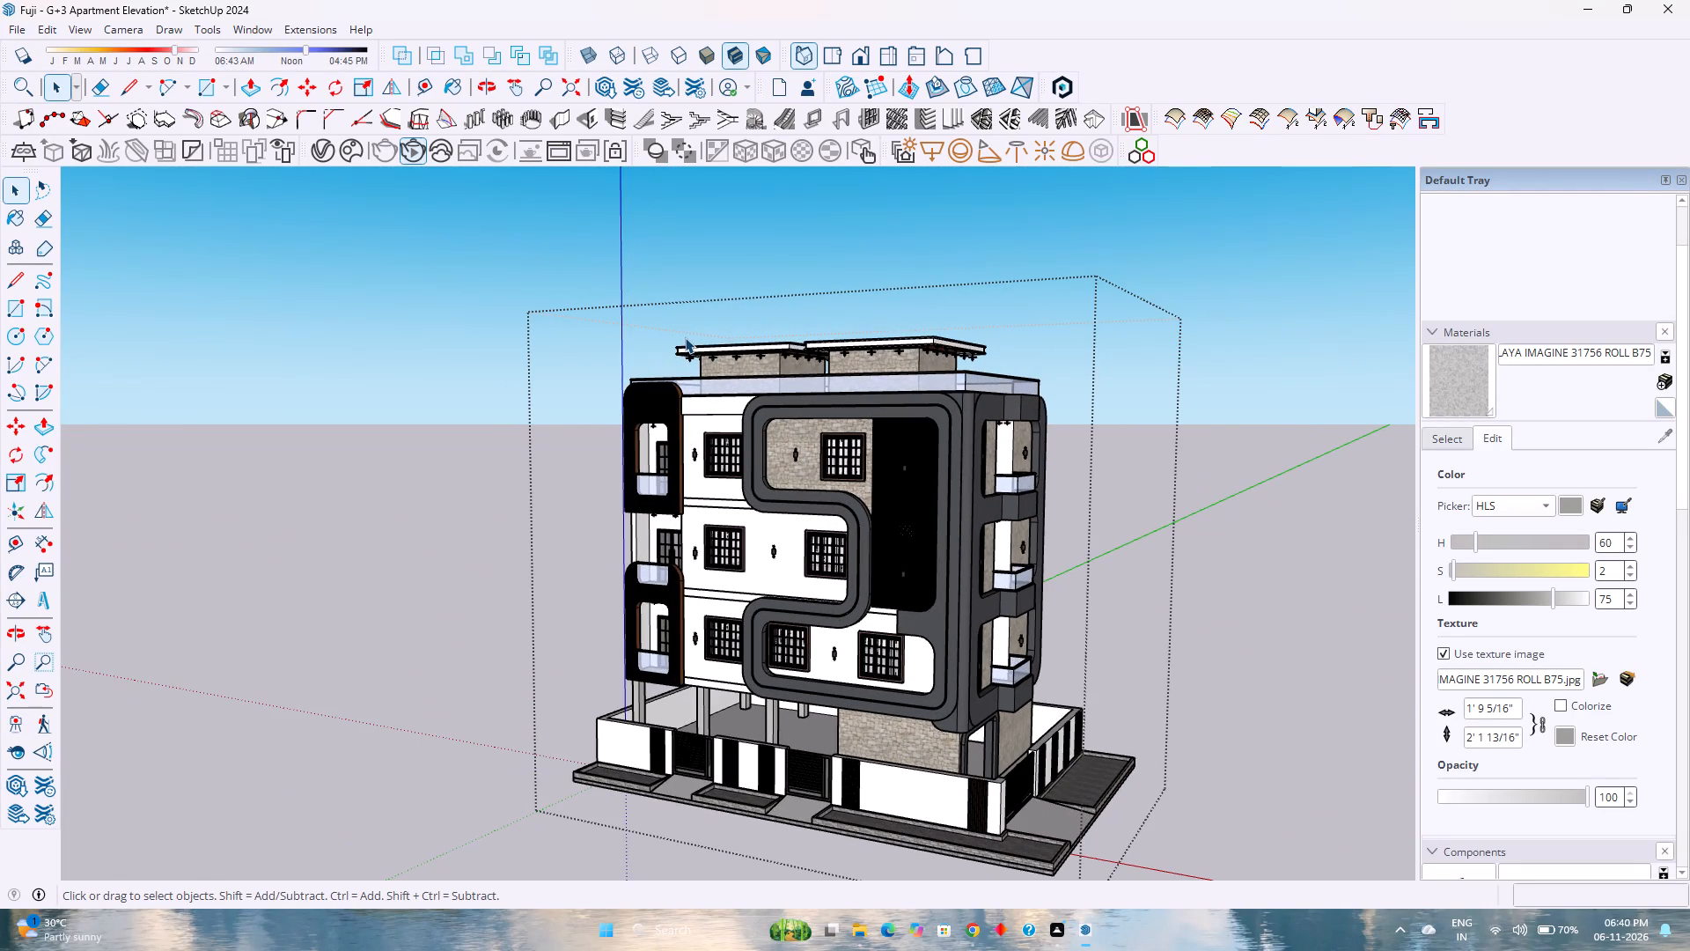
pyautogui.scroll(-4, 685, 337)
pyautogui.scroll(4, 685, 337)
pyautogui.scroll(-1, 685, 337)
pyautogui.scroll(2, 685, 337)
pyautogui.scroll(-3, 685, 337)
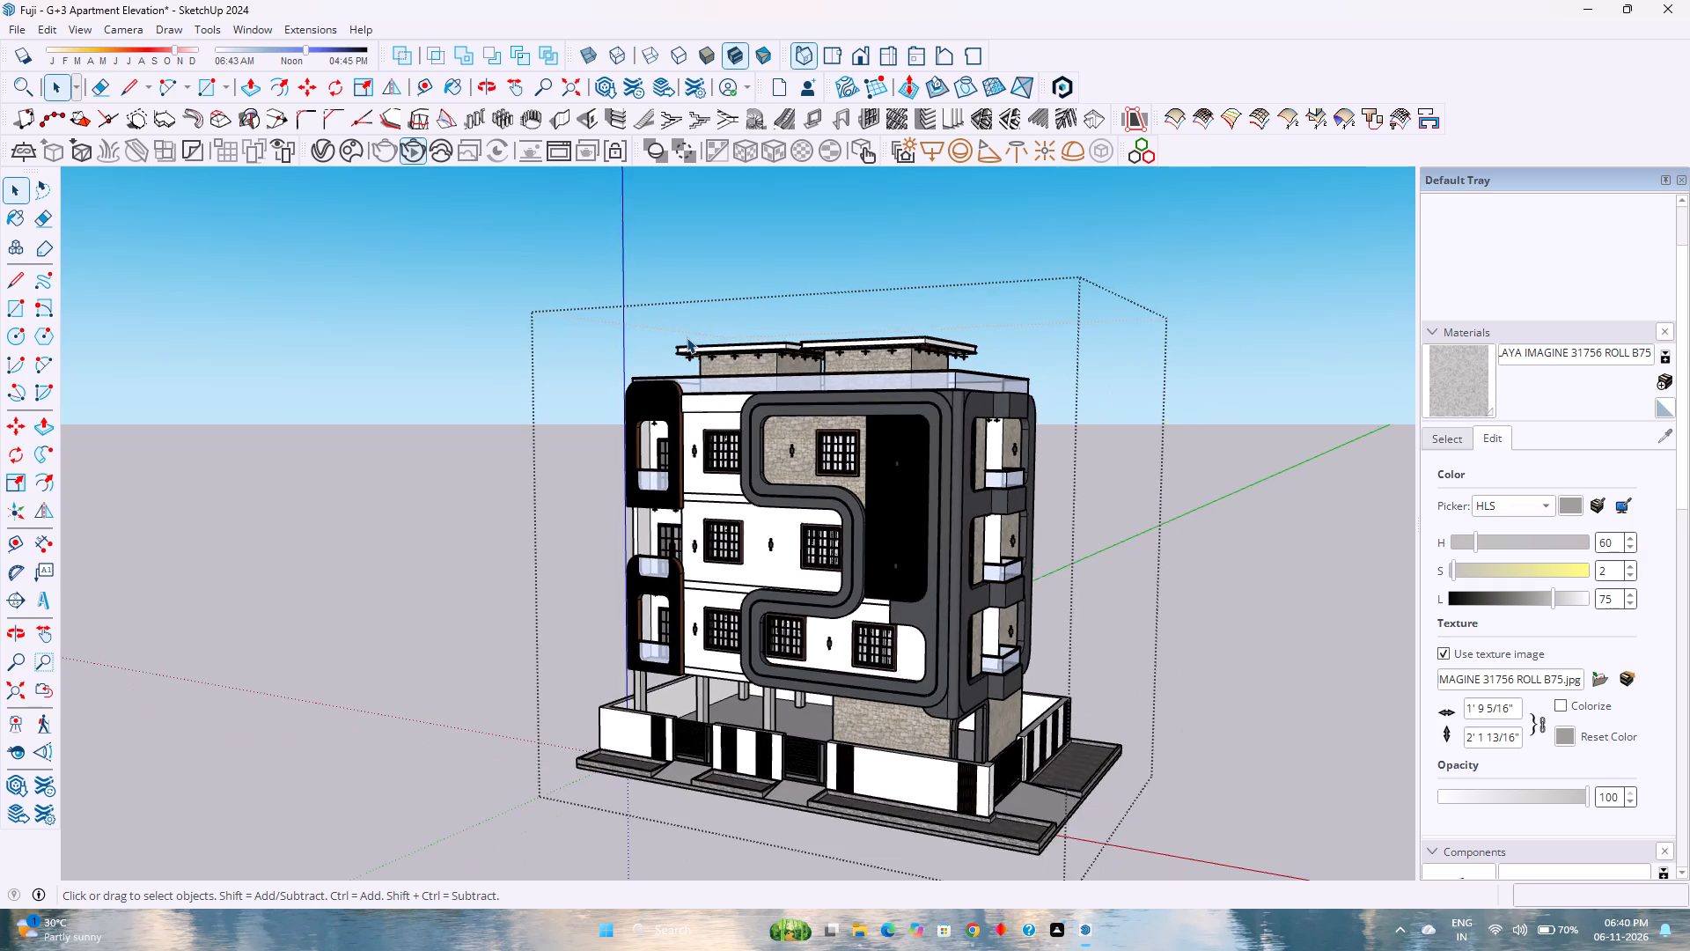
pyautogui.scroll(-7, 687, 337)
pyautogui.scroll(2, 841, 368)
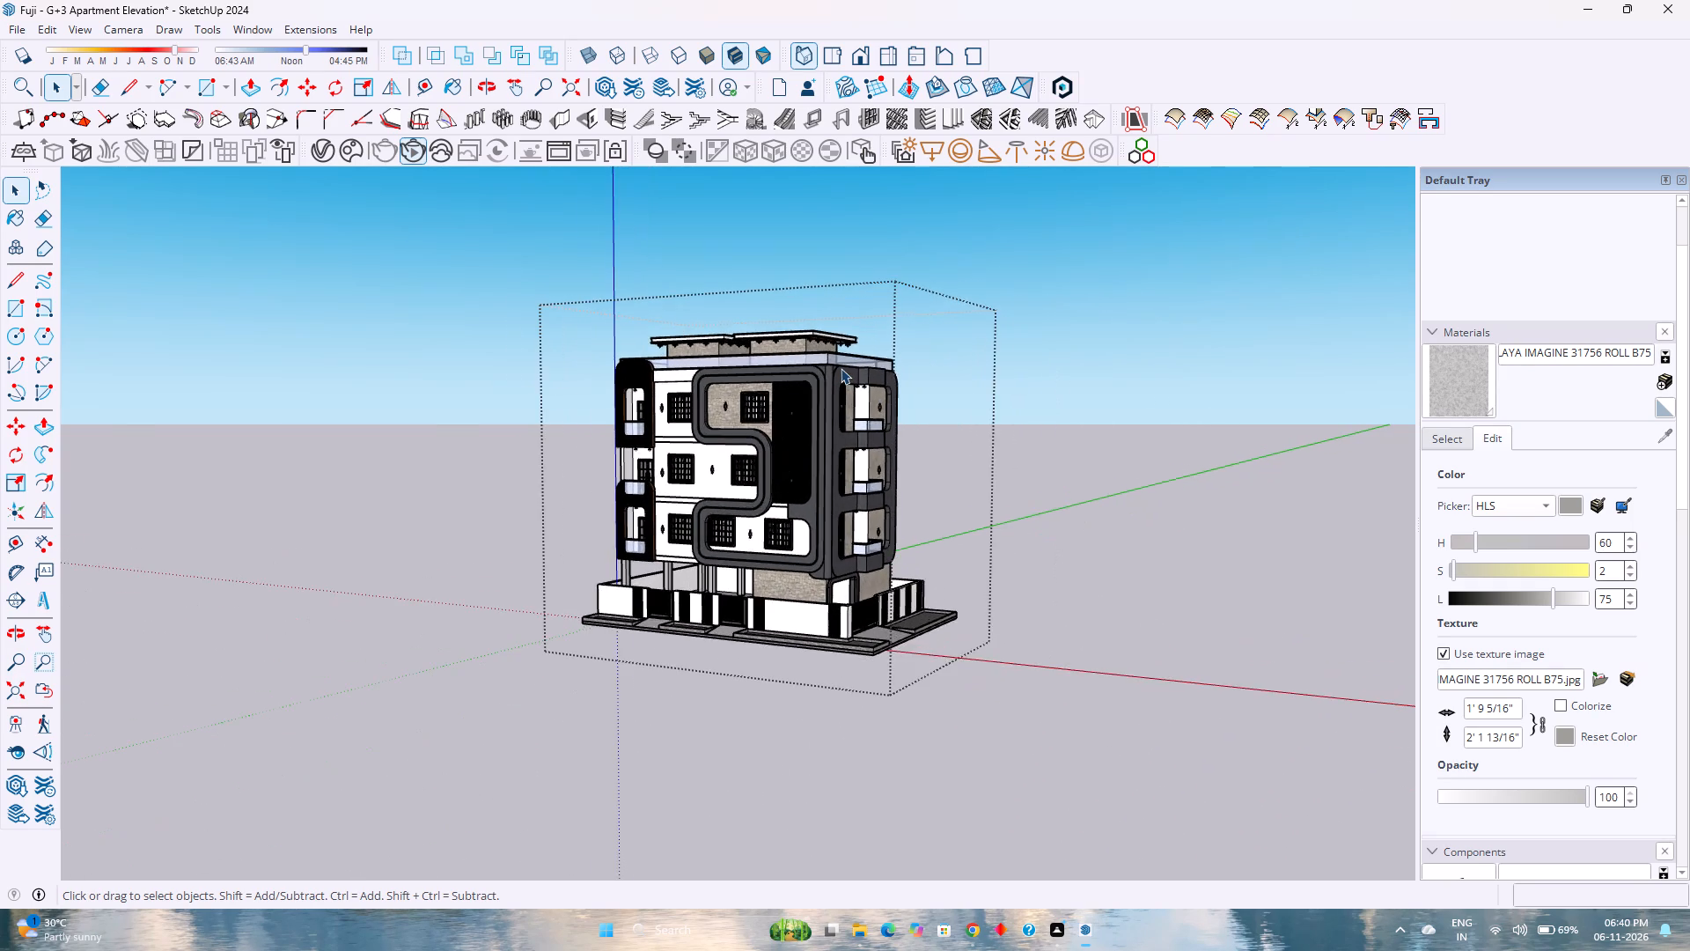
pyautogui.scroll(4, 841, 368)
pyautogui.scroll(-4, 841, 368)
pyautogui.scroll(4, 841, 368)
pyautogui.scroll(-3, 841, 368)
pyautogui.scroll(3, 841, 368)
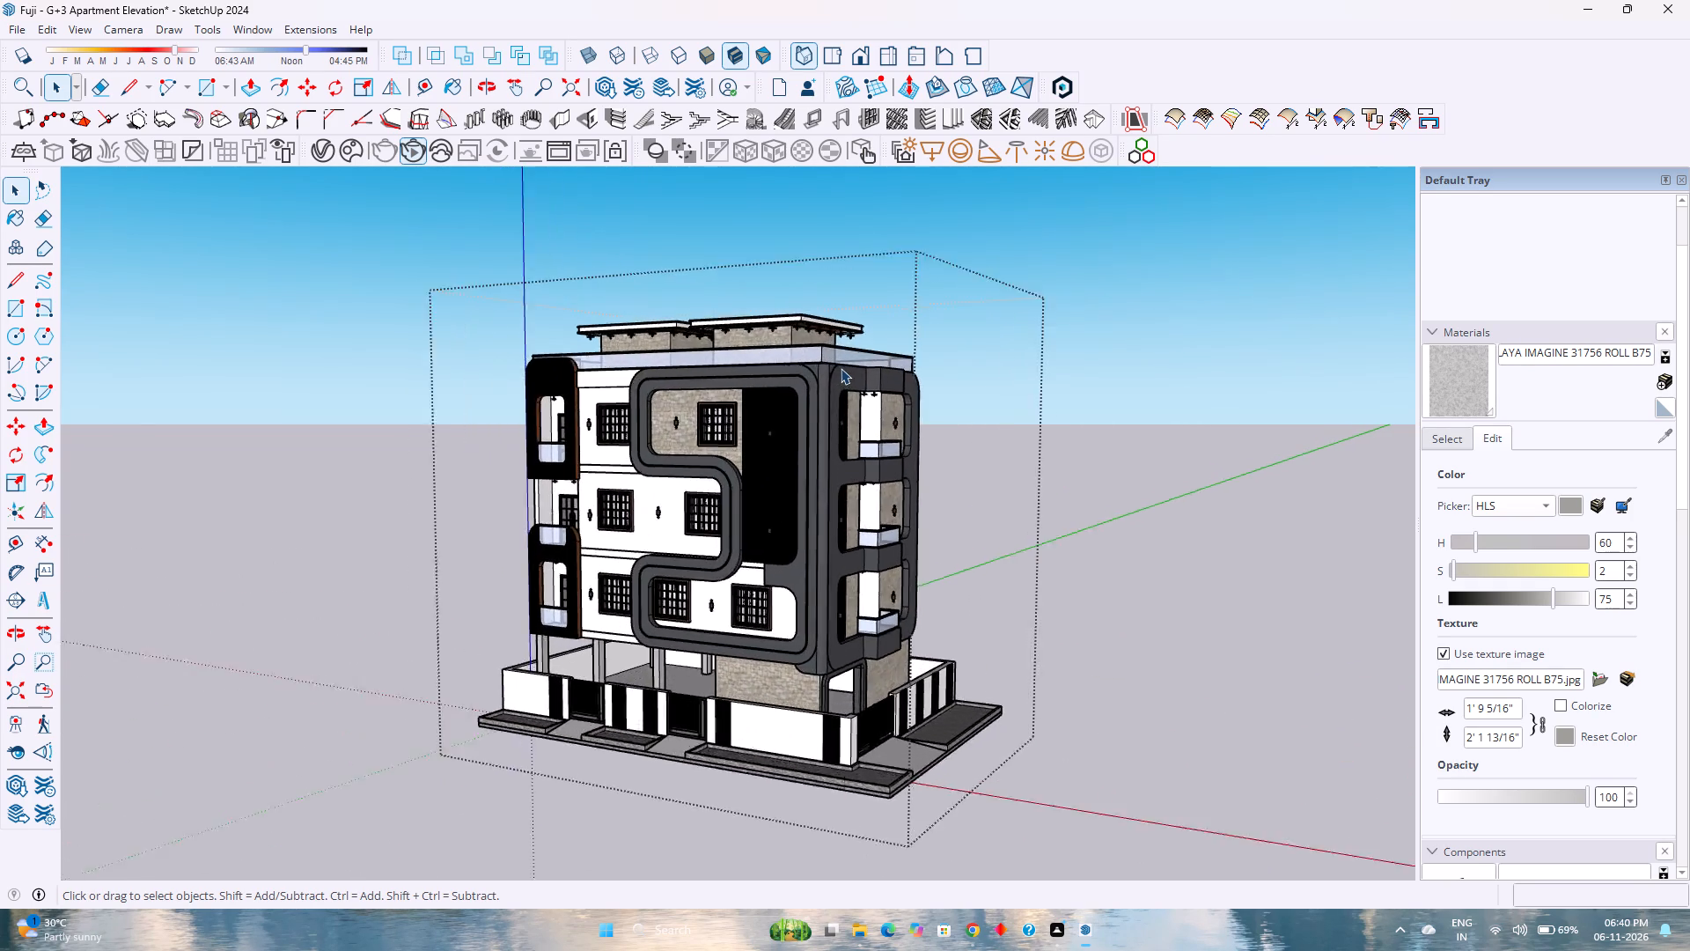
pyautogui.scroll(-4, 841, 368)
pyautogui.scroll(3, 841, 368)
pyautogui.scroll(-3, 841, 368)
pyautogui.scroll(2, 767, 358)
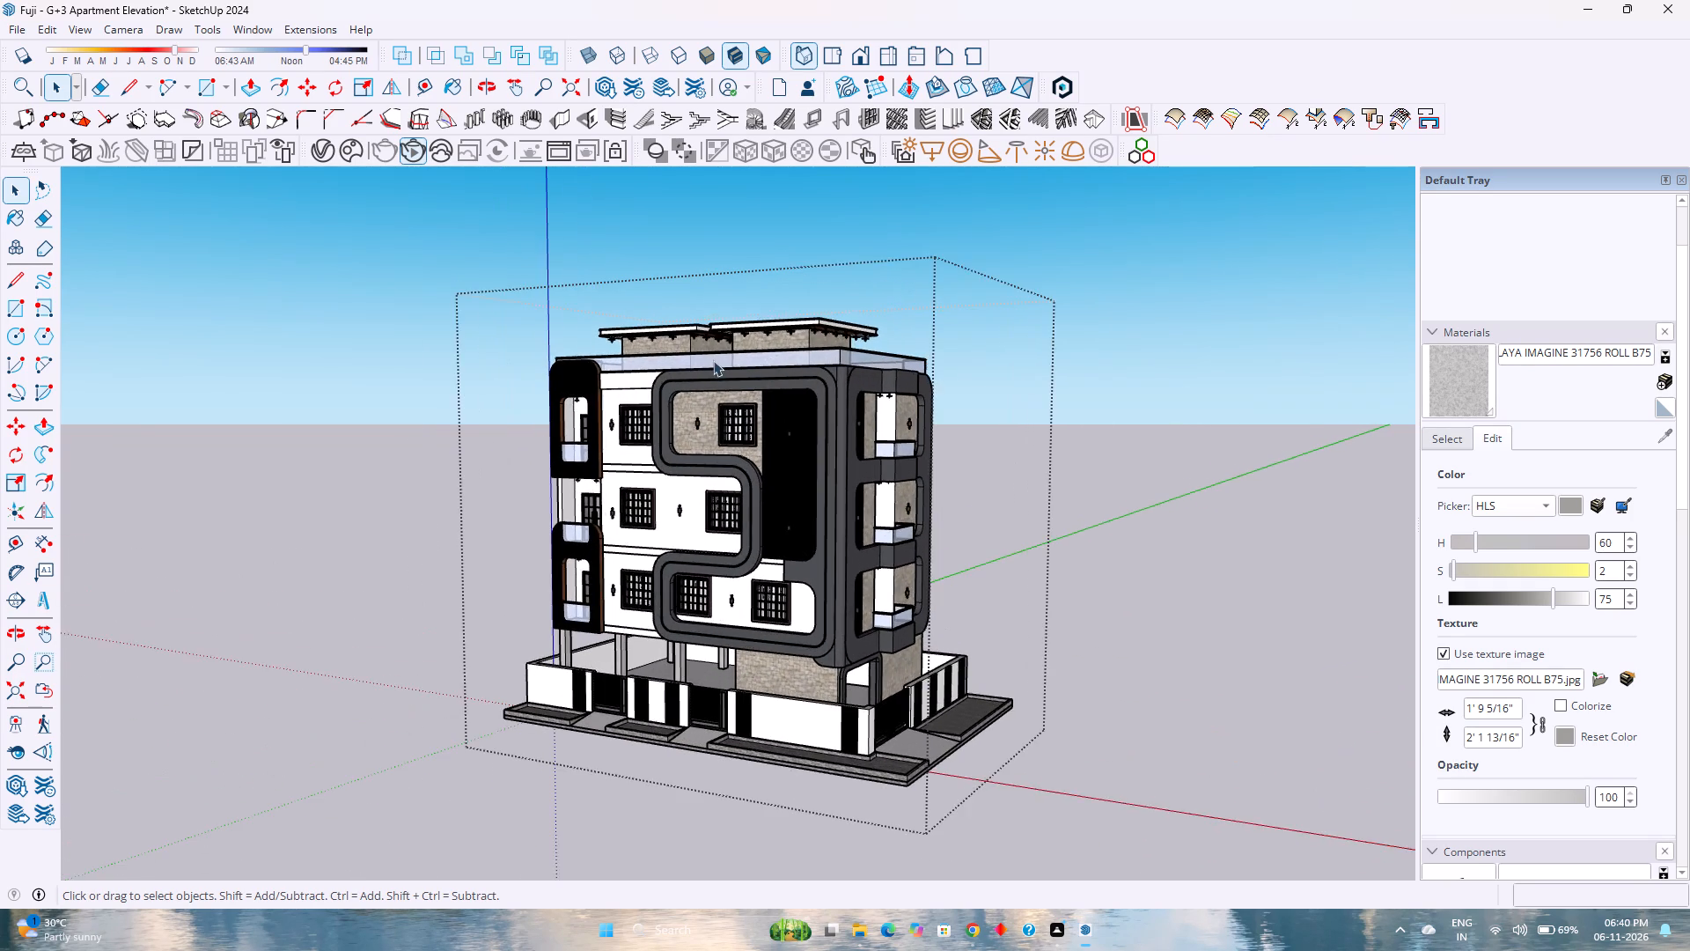
# Examine the front and side facades from the raised corner view, including the curved grey band, stone cladding, wood-slat panel and balconies.
pyautogui.scroll(4, 712, 360)
pyautogui.scroll(-3, 712, 360)
pyautogui.scroll(3, 712, 360)
pyautogui.scroll(-3, 712, 360)
pyautogui.scroll(3, 712, 360)
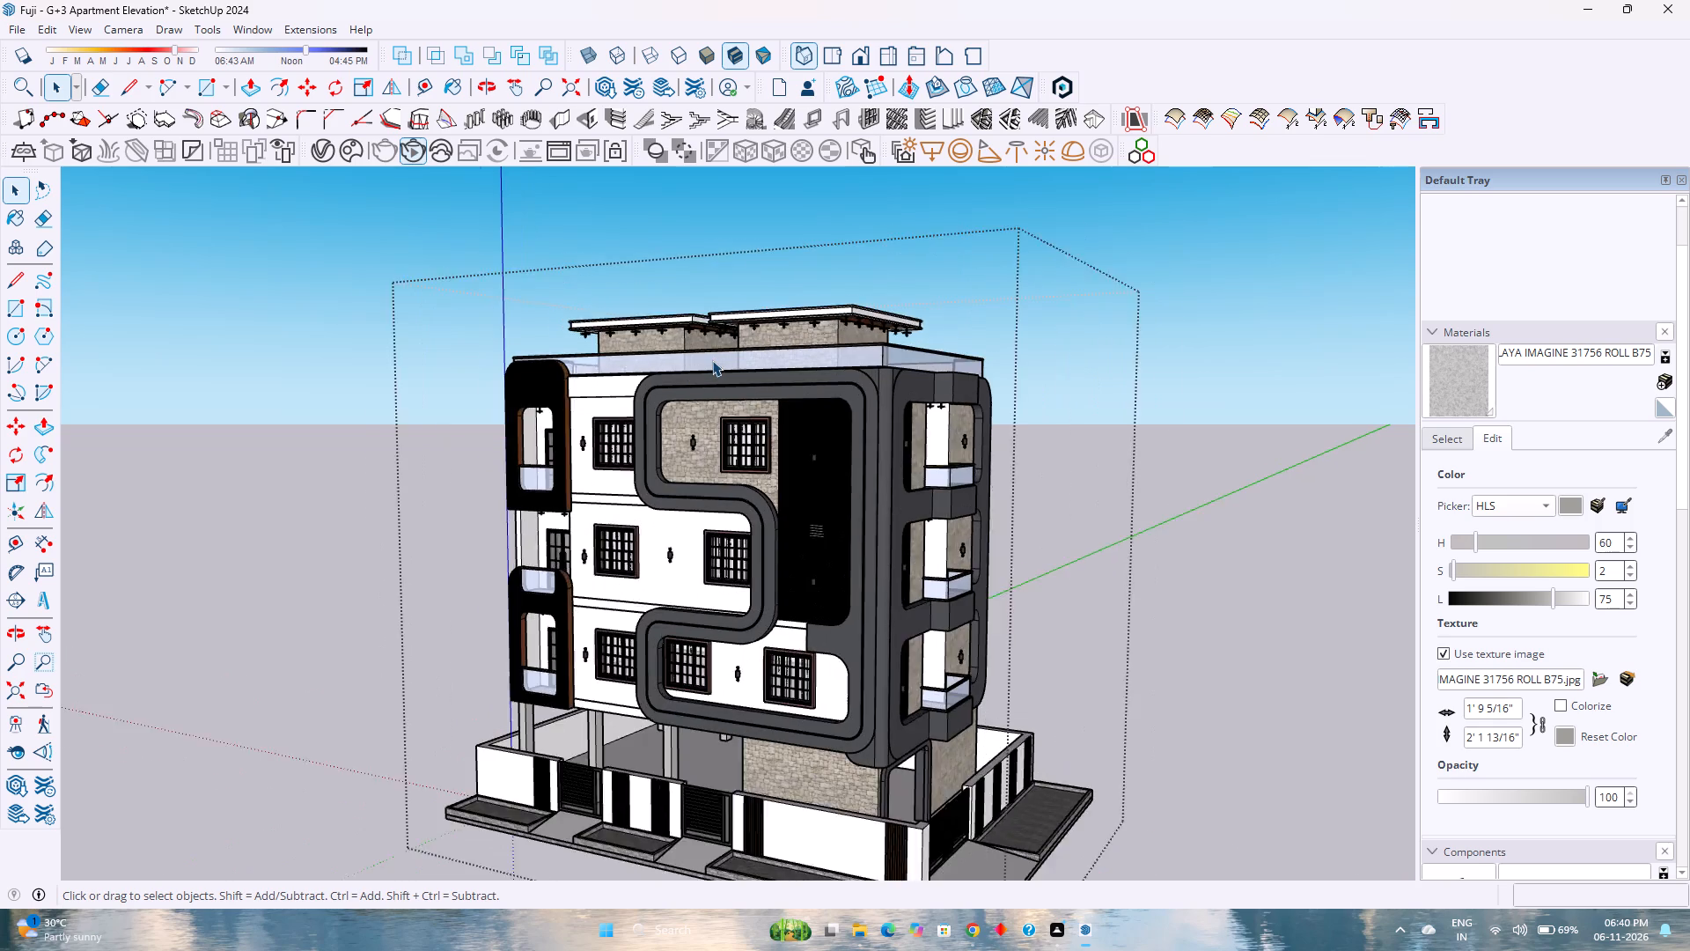
pyautogui.scroll(-4, 712, 360)
pyautogui.scroll(4, 712, 360)
pyautogui.scroll(-3, 712, 360)
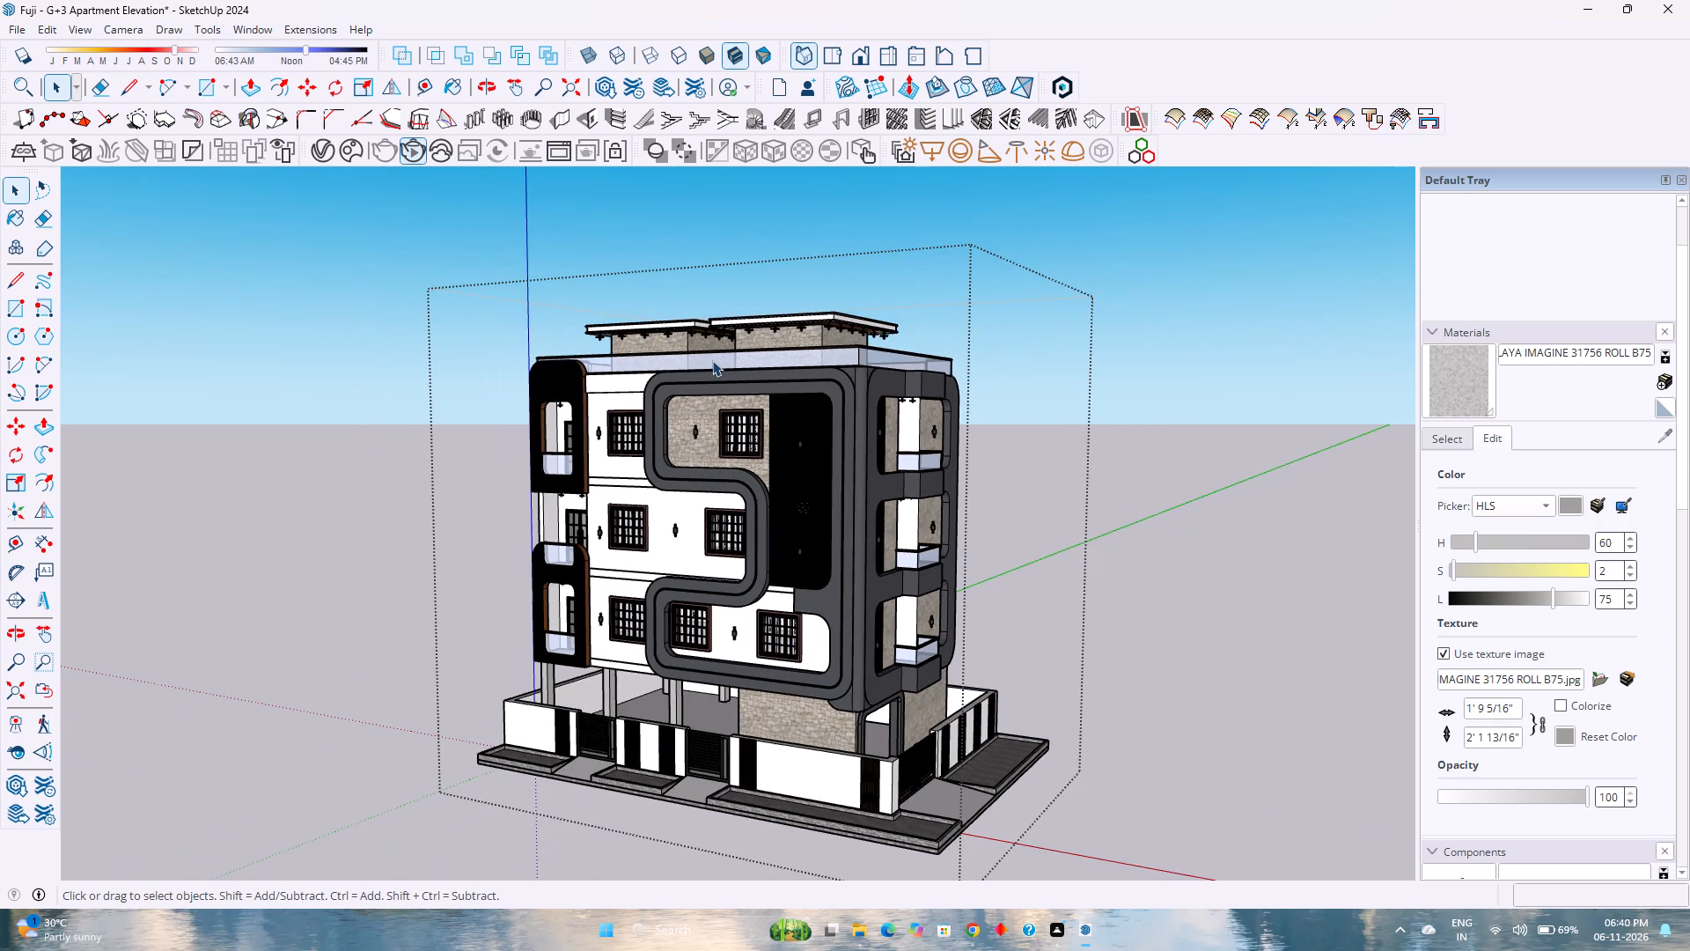
pyautogui.scroll(3, 712, 360)
pyautogui.scroll(-4, 712, 360)
pyautogui.scroll(3, 712, 360)
pyautogui.scroll(-3, 712, 360)
pyautogui.scroll(3, 712, 360)
pyautogui.scroll(-3, 714, 360)
pyautogui.scroll(3, 714, 360)
pyautogui.scroll(-3, 714, 360)
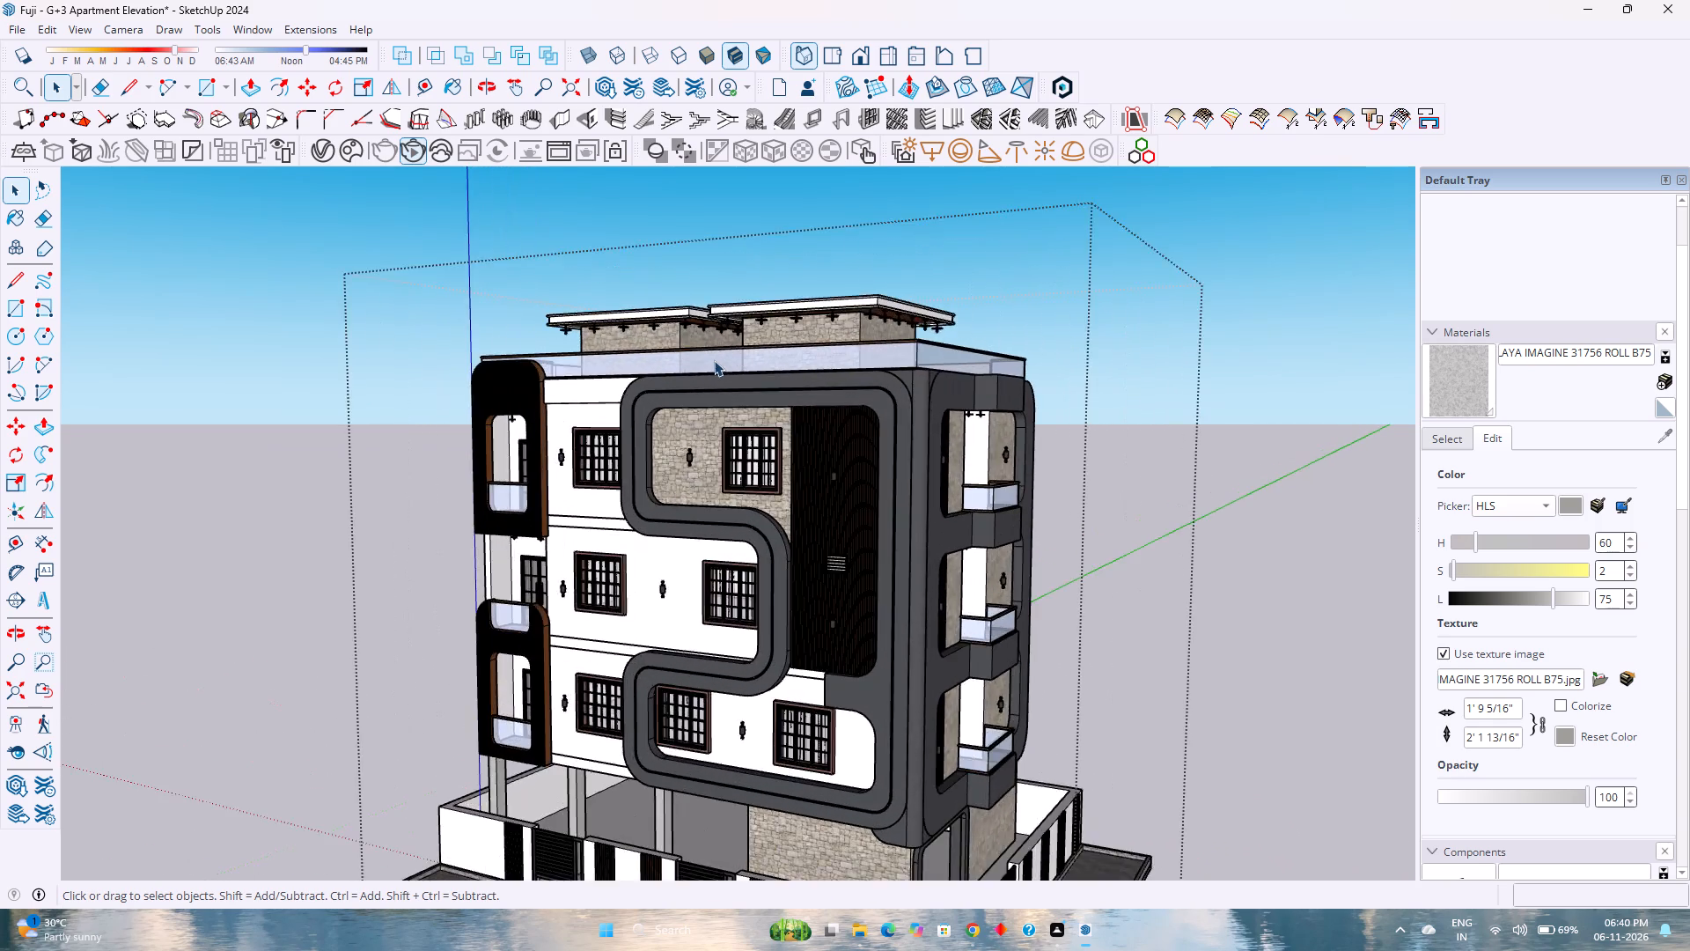
pyautogui.scroll(4, 714, 360)
pyautogui.scroll(-4, 714, 360)
pyautogui.scroll(4, 714, 360)
pyautogui.scroll(-2, 714, 360)
pyautogui.scroll(2, 714, 360)
pyautogui.scroll(-4, 715, 360)
pyautogui.scroll(3, 715, 360)
pyautogui.scroll(-3, 716, 360)
pyautogui.scroll(3, 716, 360)
pyautogui.scroll(-3, 716, 360)
pyautogui.scroll(3, 716, 360)
pyautogui.scroll(-3, 716, 360)
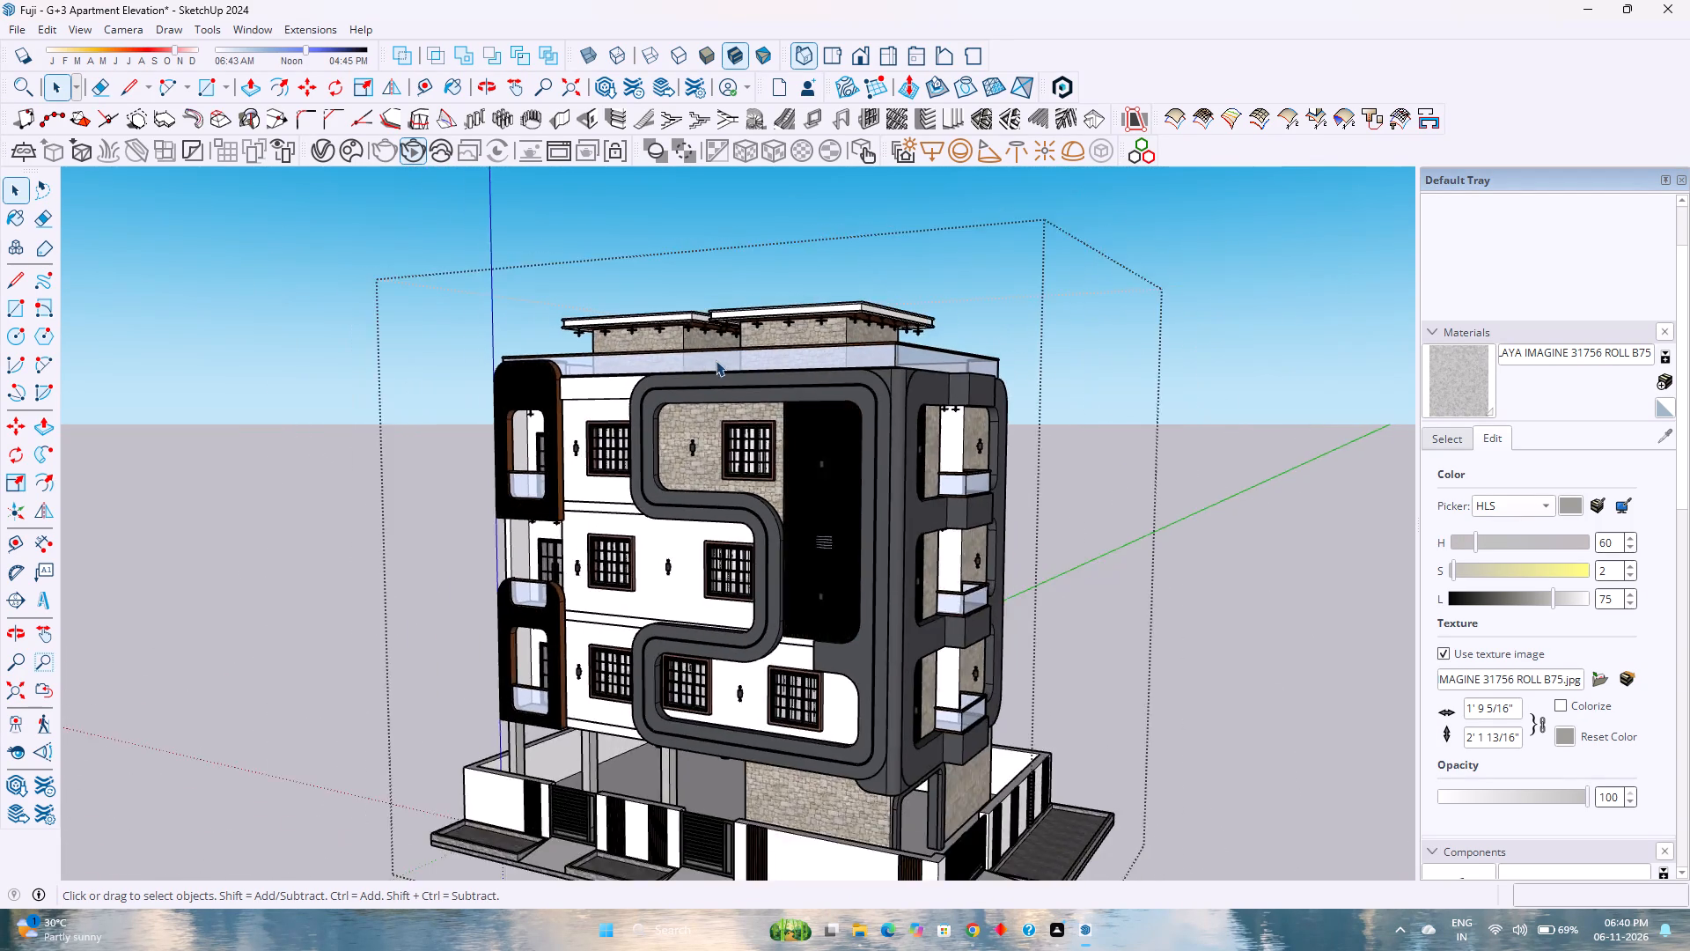
pyautogui.scroll(3, 716, 360)
pyautogui.scroll(-4, 716, 360)
pyautogui.scroll(4, 716, 360)
pyautogui.scroll(-4, 716, 360)
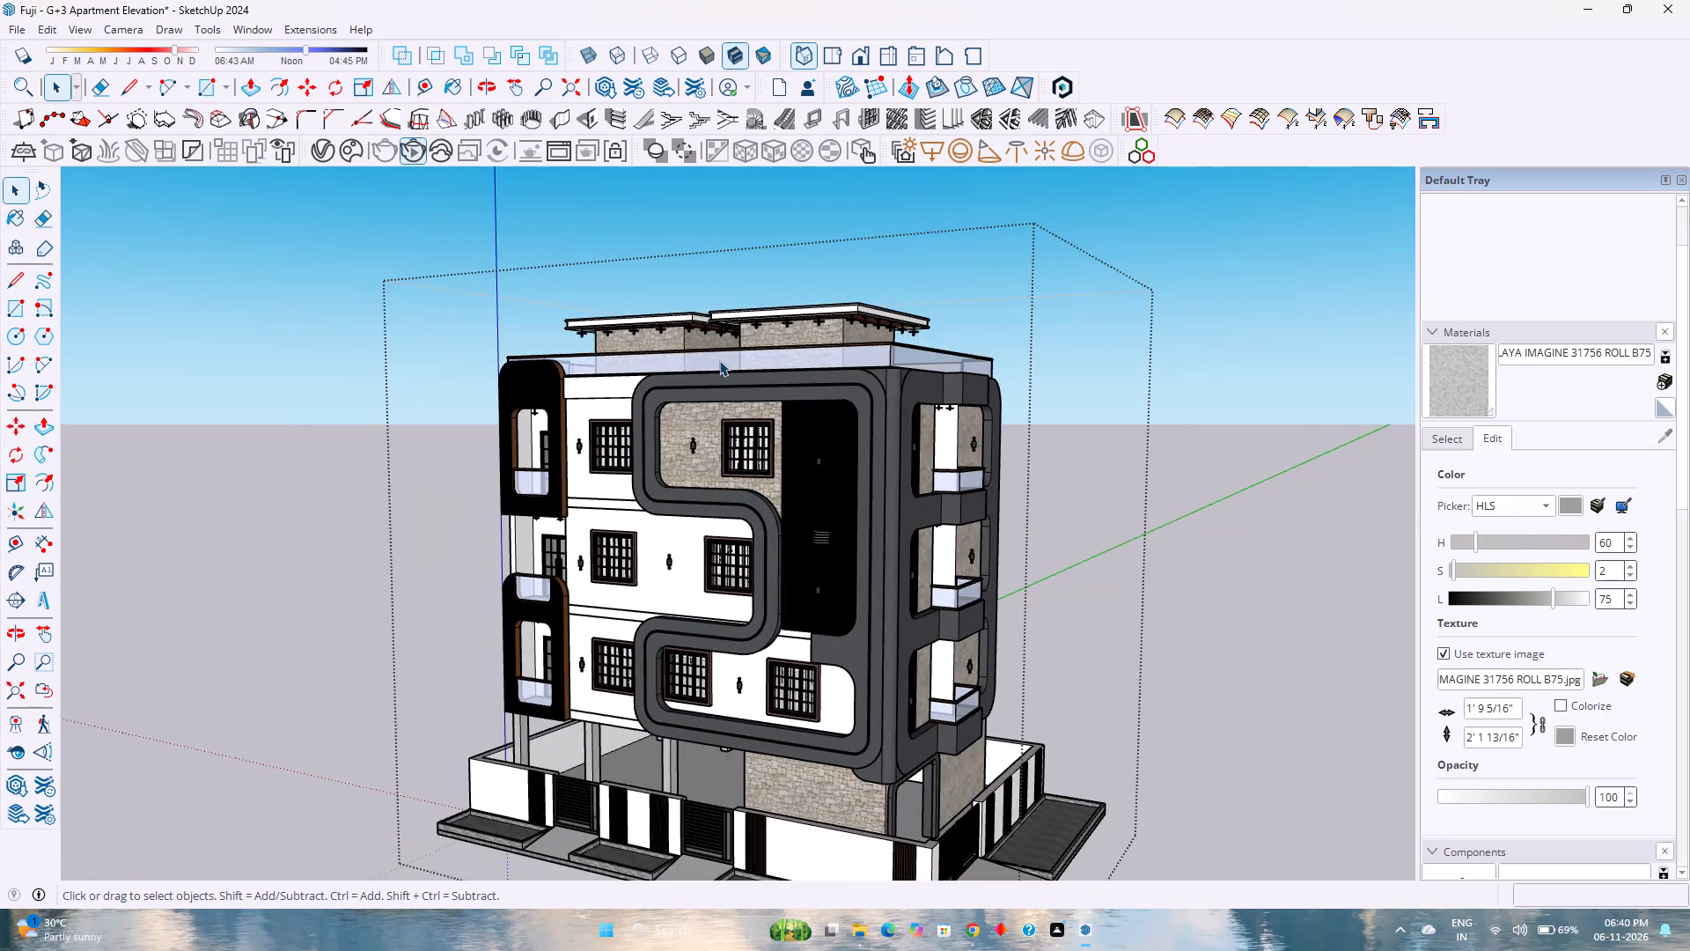
pyautogui.scroll(4, 719, 360)
pyautogui.scroll(-4, 719, 360)
pyautogui.scroll(4, 719, 360)
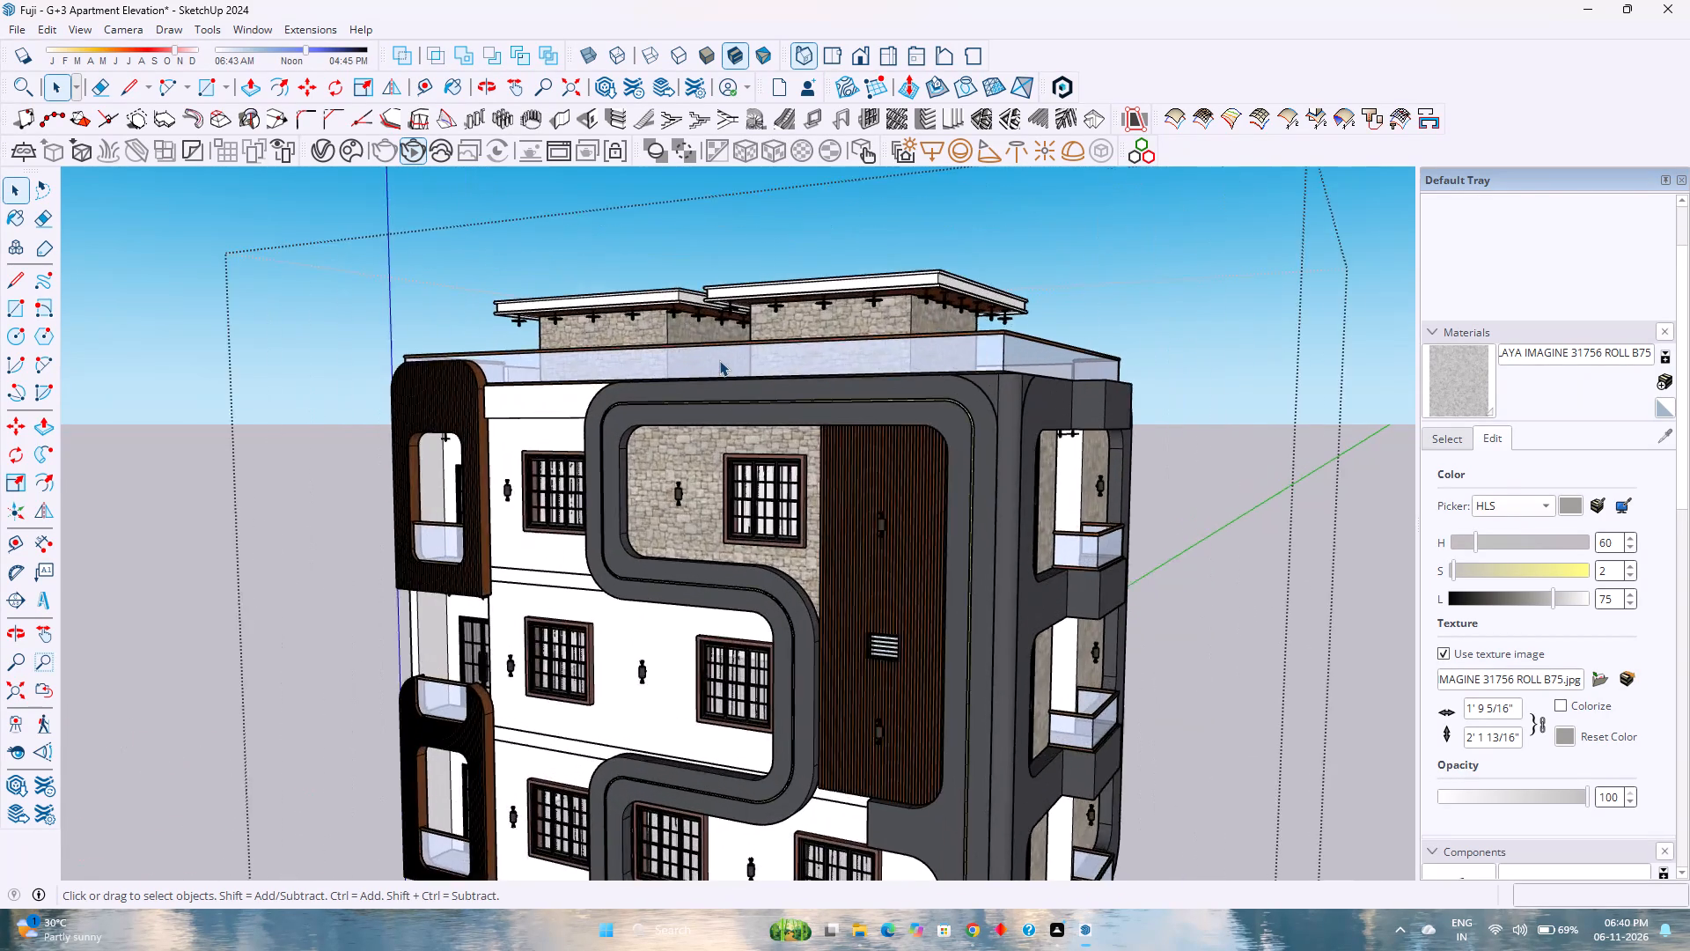
pyautogui.scroll(-4, 719, 360)
pyautogui.scroll(1, 719, 360)
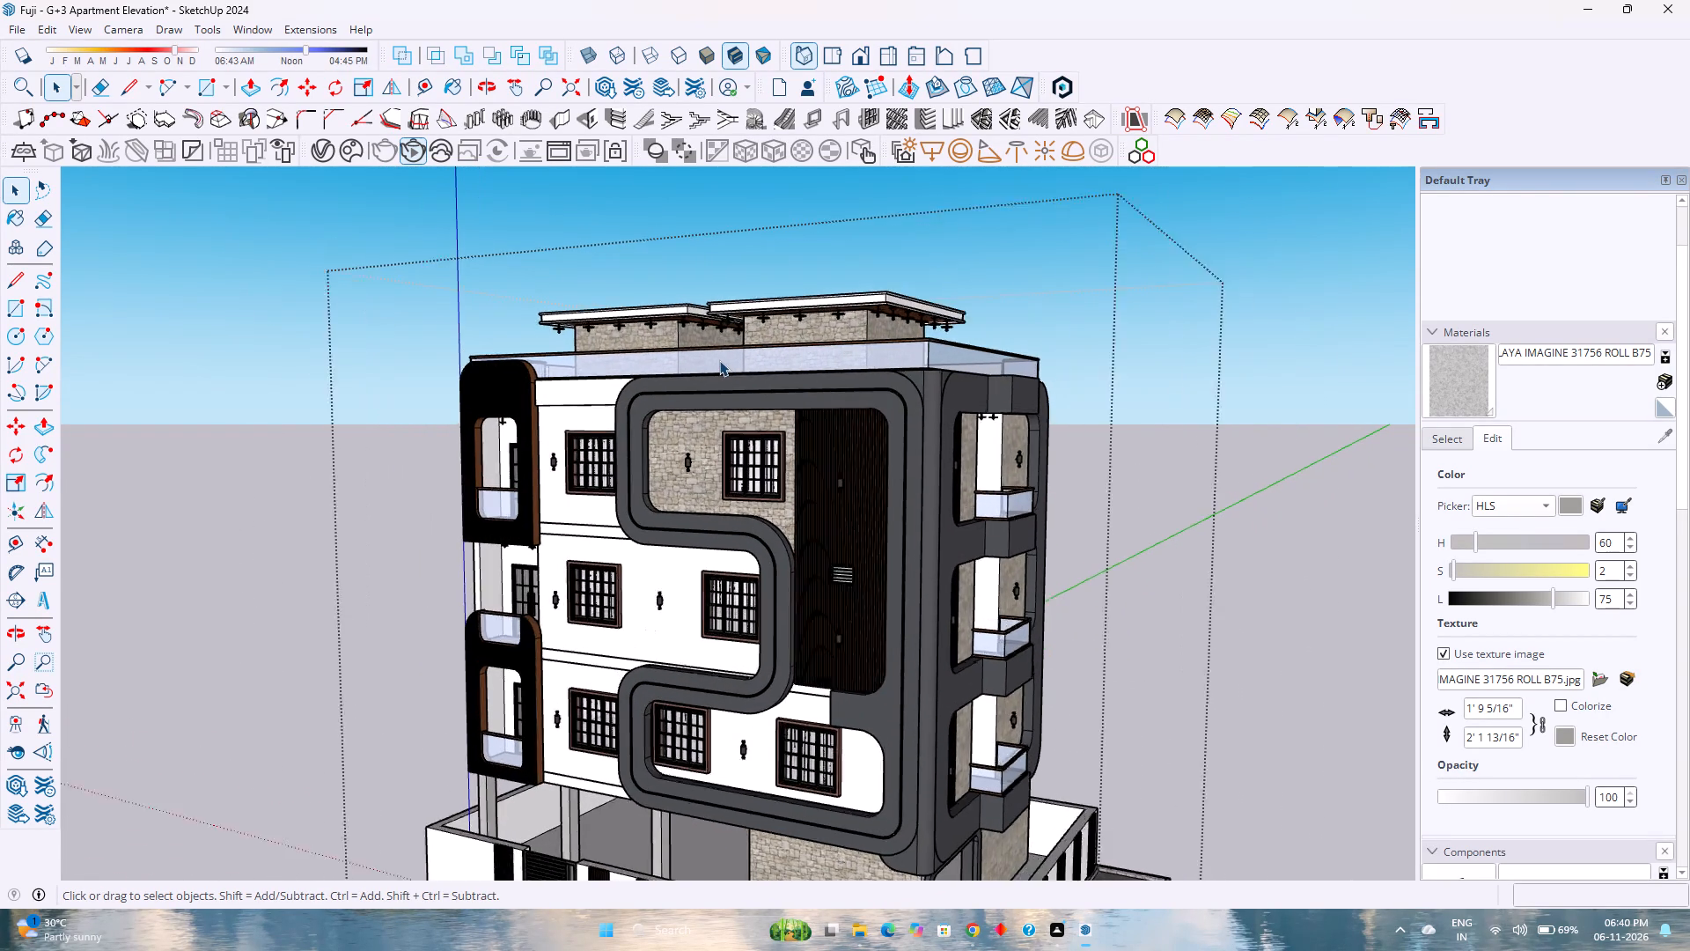
pyautogui.scroll(2, 719, 360)
pyautogui.scroll(-3, 719, 360)
pyautogui.scroll(3, 719, 360)
pyautogui.scroll(-3, 721, 360)
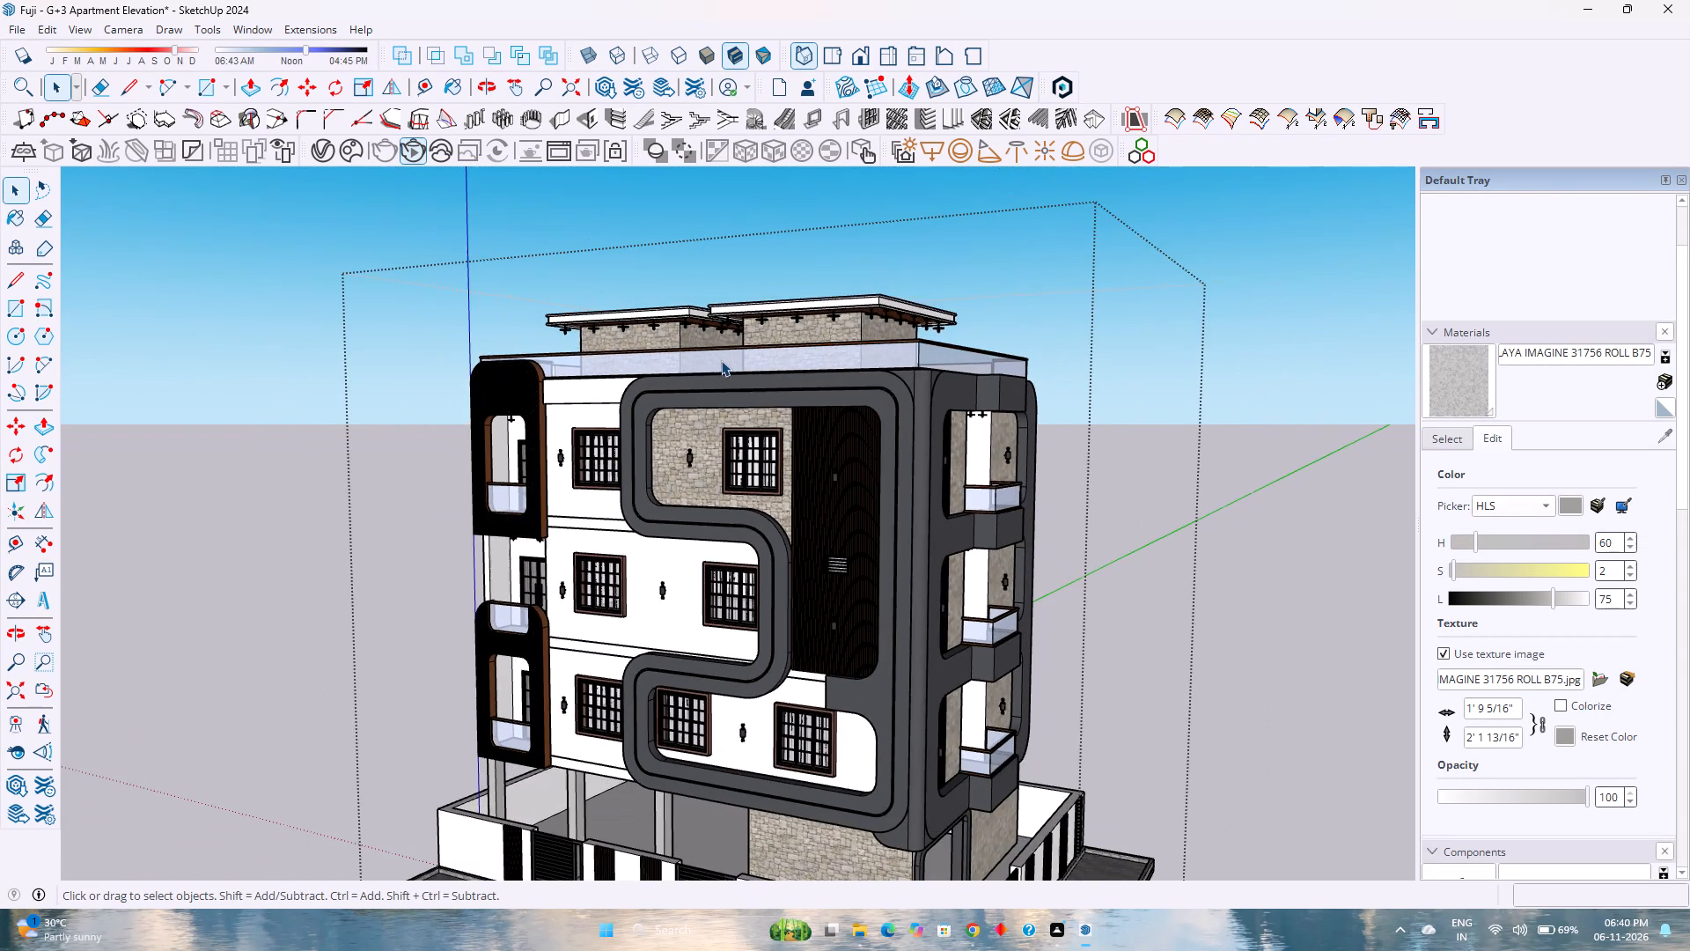
pyautogui.scroll(-4, 722, 359)
pyautogui.scroll(3, 722, 359)
pyautogui.scroll(-3, 722, 359)
# Examine the whole building's proportions from farther away at the corner, including the rooftop structures and compound wall.
pyautogui.scroll(-4, 722, 359)
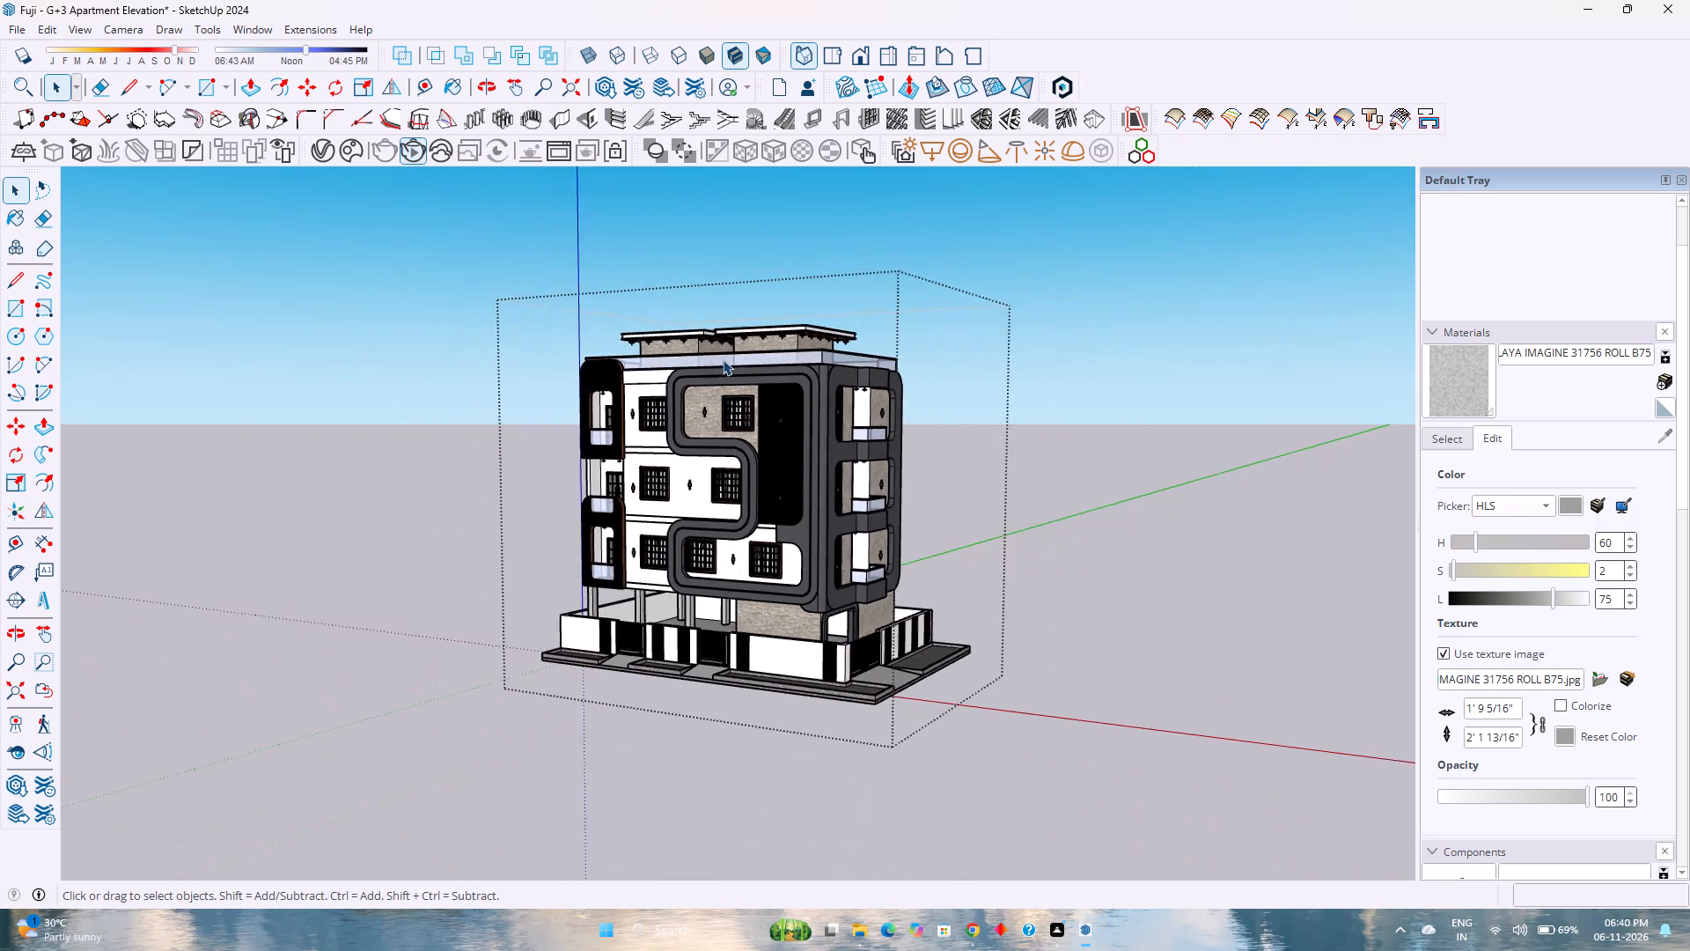
pyautogui.scroll(-3, 723, 359)
pyautogui.scroll(5, 723, 359)
pyautogui.scroll(-4, 723, 359)
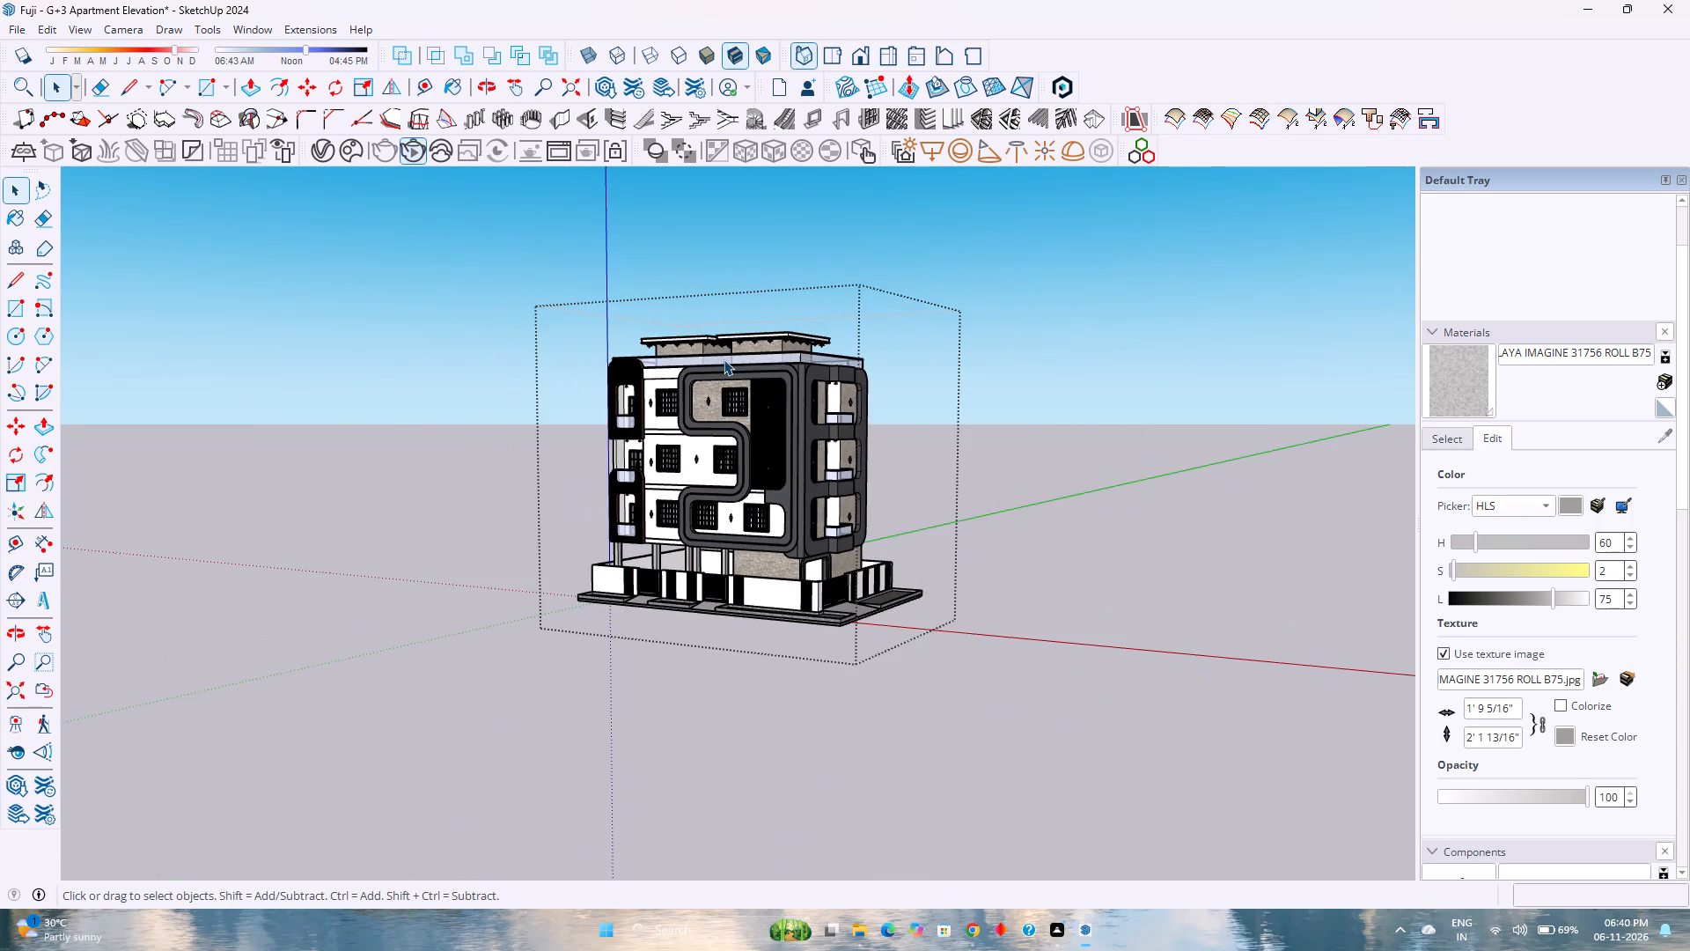
pyautogui.scroll(-5, 724, 359)
pyautogui.scroll(4, 724, 359)
pyautogui.scroll(-4, 724, 359)
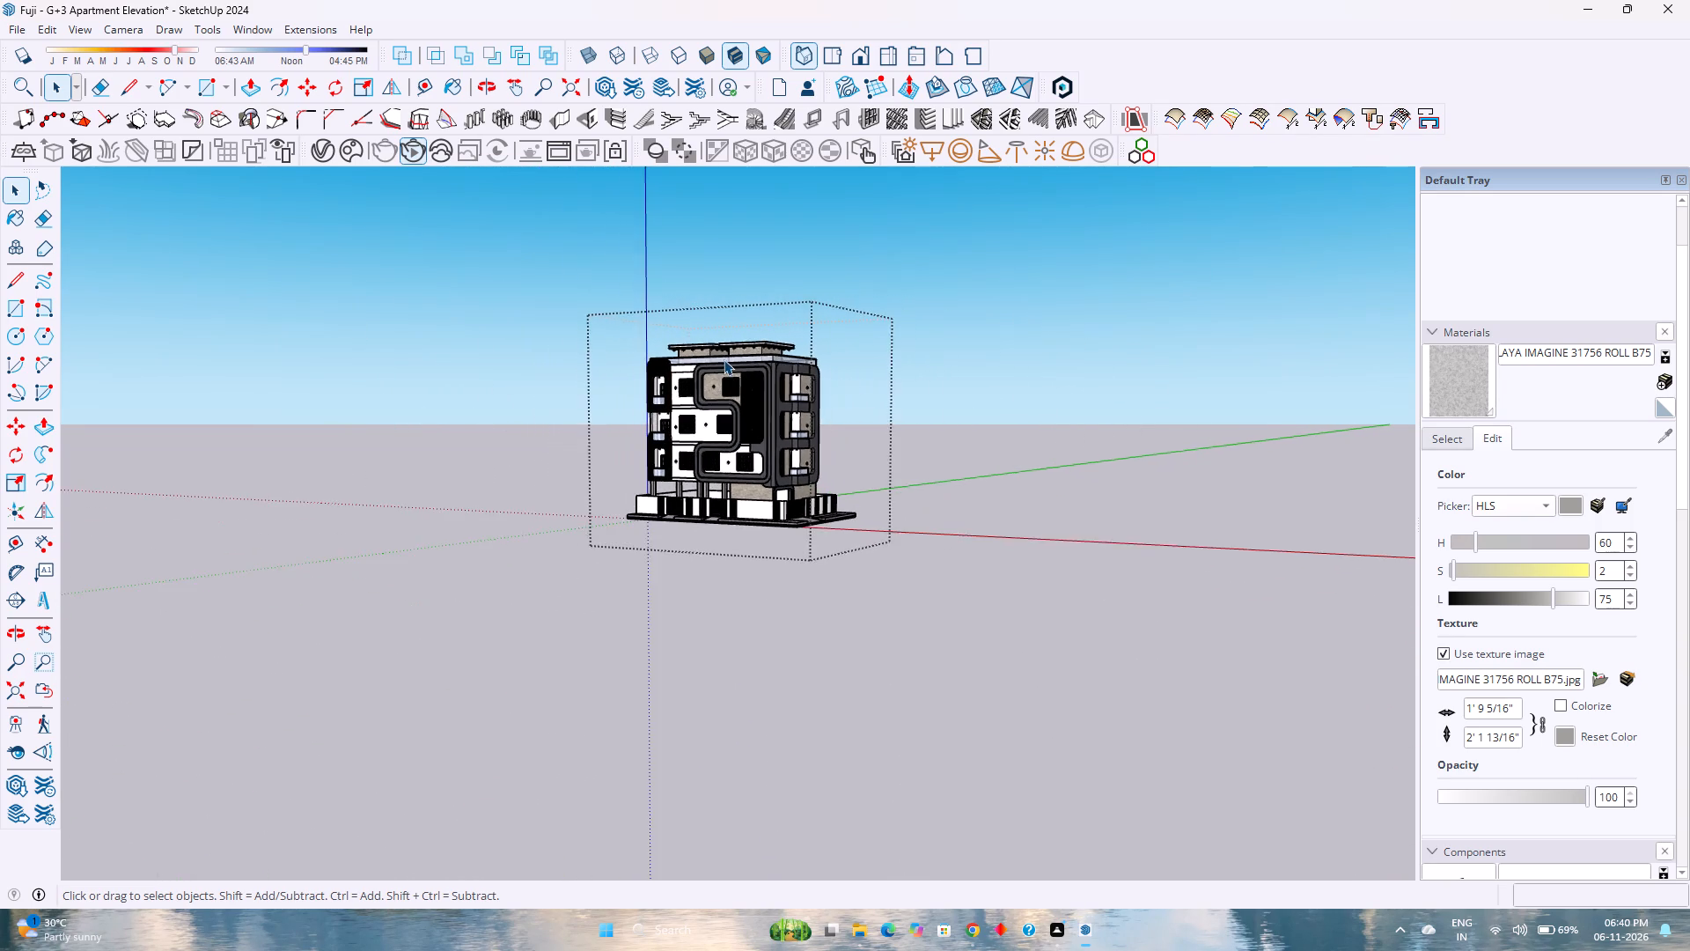
pyautogui.scroll(9, 724, 359)
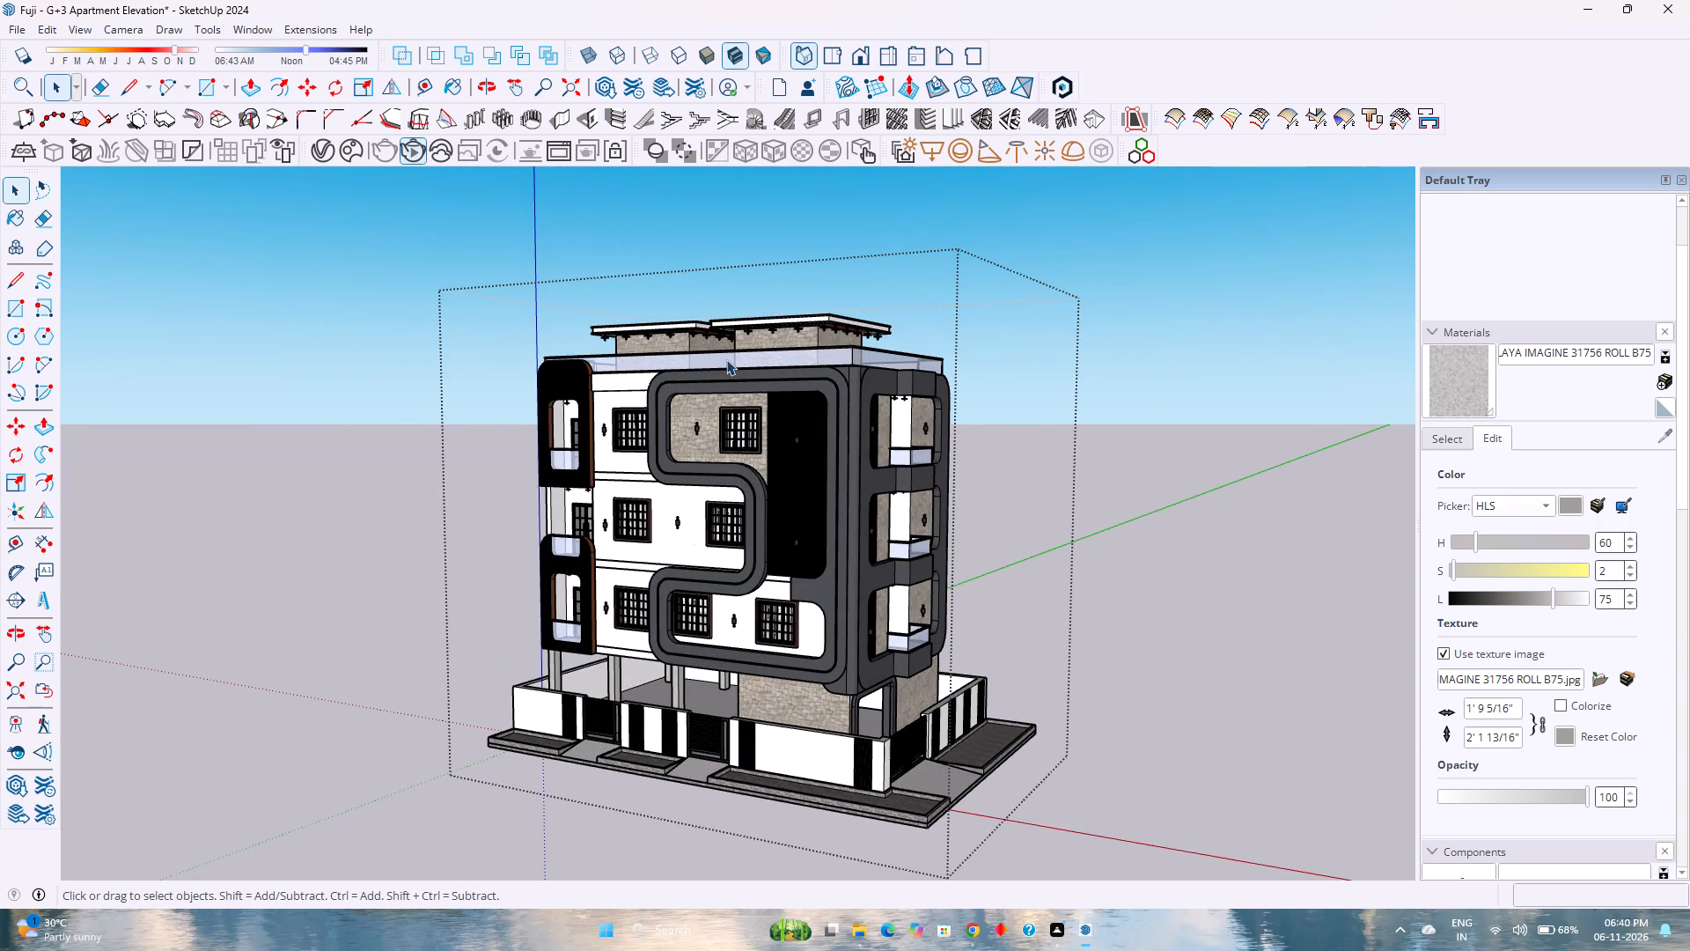
pyautogui.scroll(-1, 726, 359)
pyautogui.scroll(1, 726, 359)
pyautogui.scroll(-1, 726, 359)
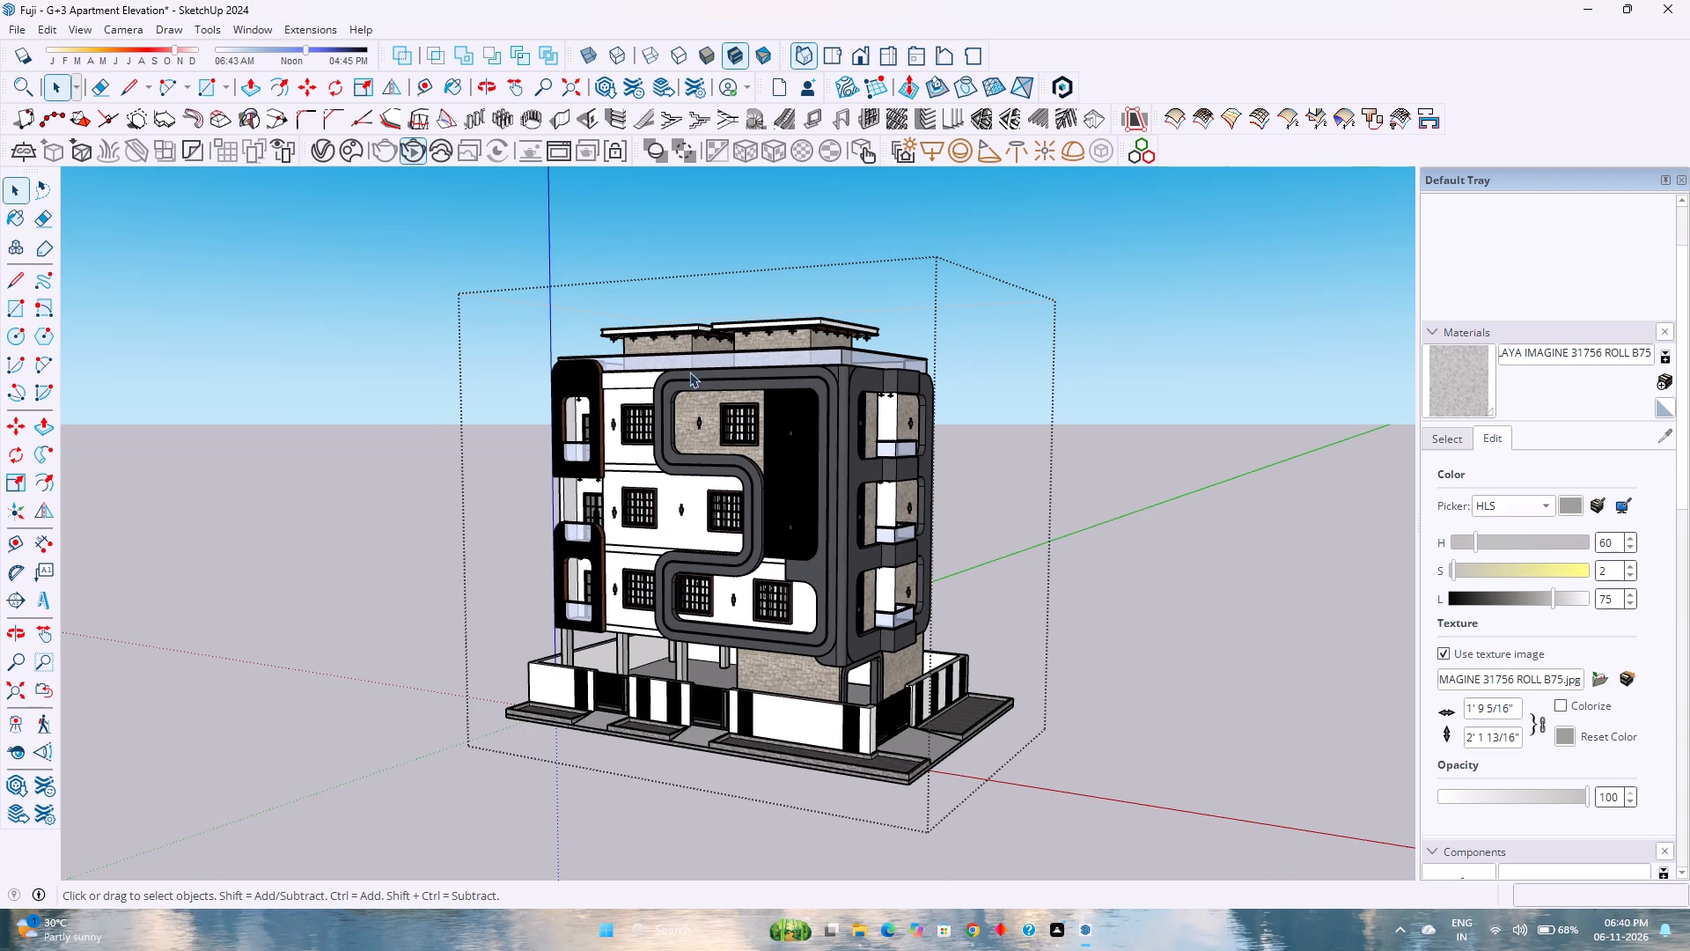
pyautogui.scroll(3, 568, 365)
pyautogui.scroll(-2, 569, 365)
pyautogui.scroll(2, 650, 454)
# Examine the front facade from a lower, more frontal view, including the windows, slatted balconies, ground-floor columns and compound wall.
pyautogui.moveTo(650, 454); pyautogui.dragTo(706, 396, button='middle')
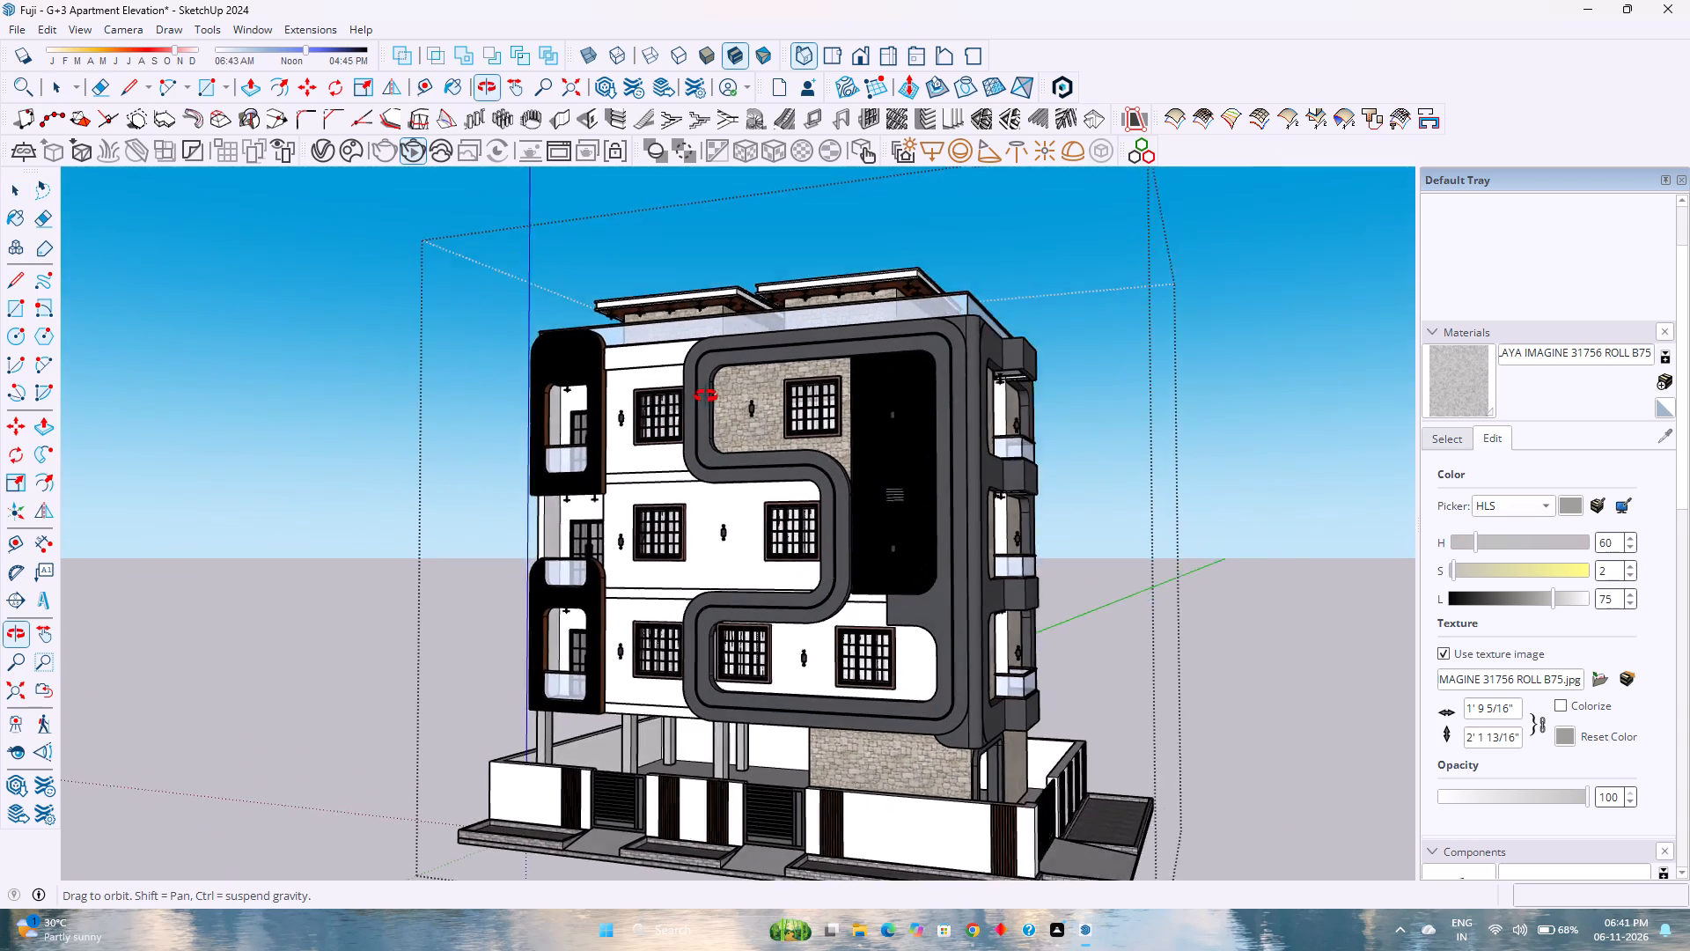
pyautogui.moveTo(706, 396); pyautogui.dragTo(709, 396, button='middle')
pyautogui.scroll(-3, 709, 396)
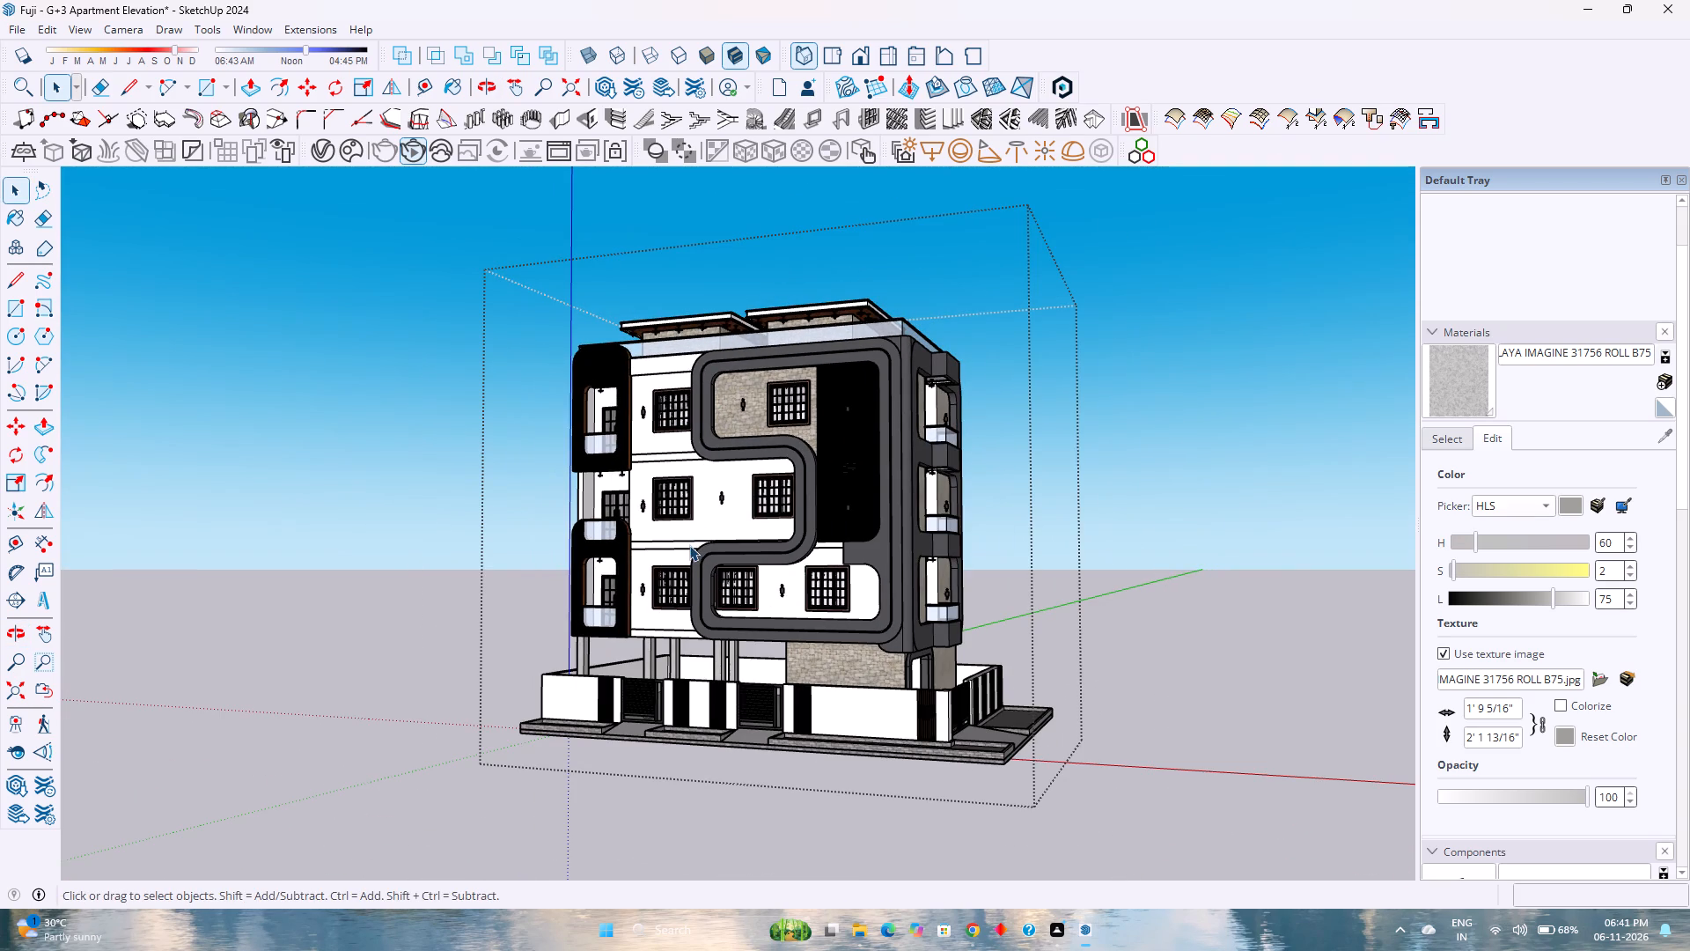
pyautogui.scroll(4, 690, 545)
pyautogui.scroll(-1, 693, 539)
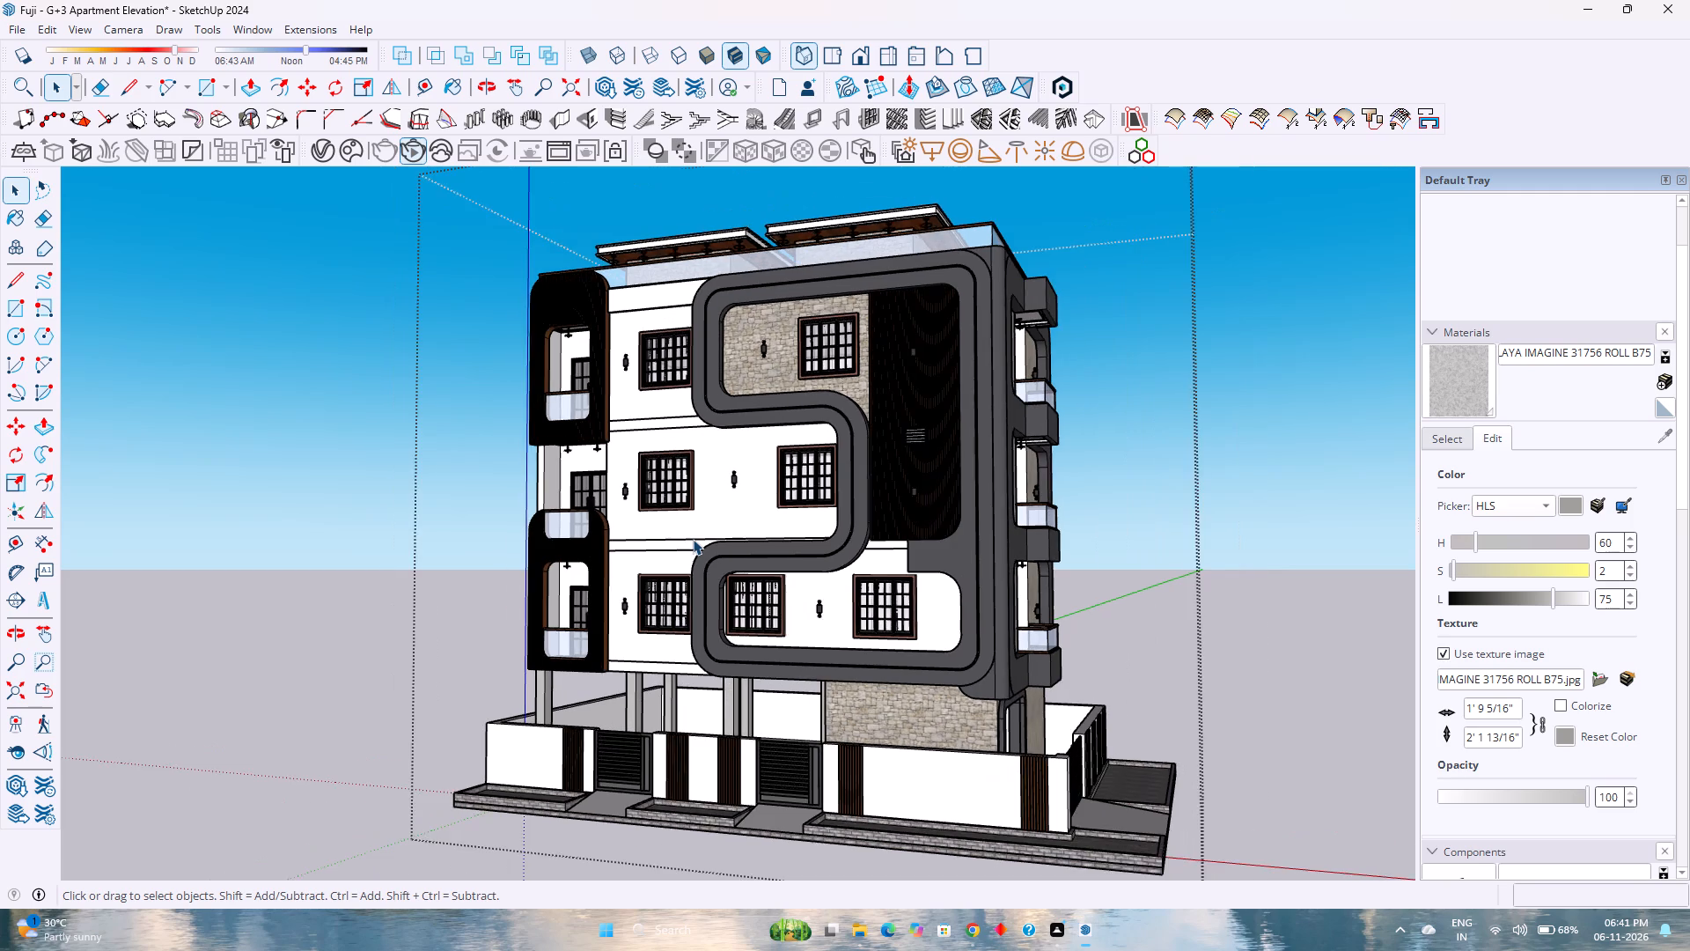
pyautogui.scroll(-3, 693, 539)
pyautogui.scroll(4, 697, 535)
pyautogui.scroll(-1, 698, 535)
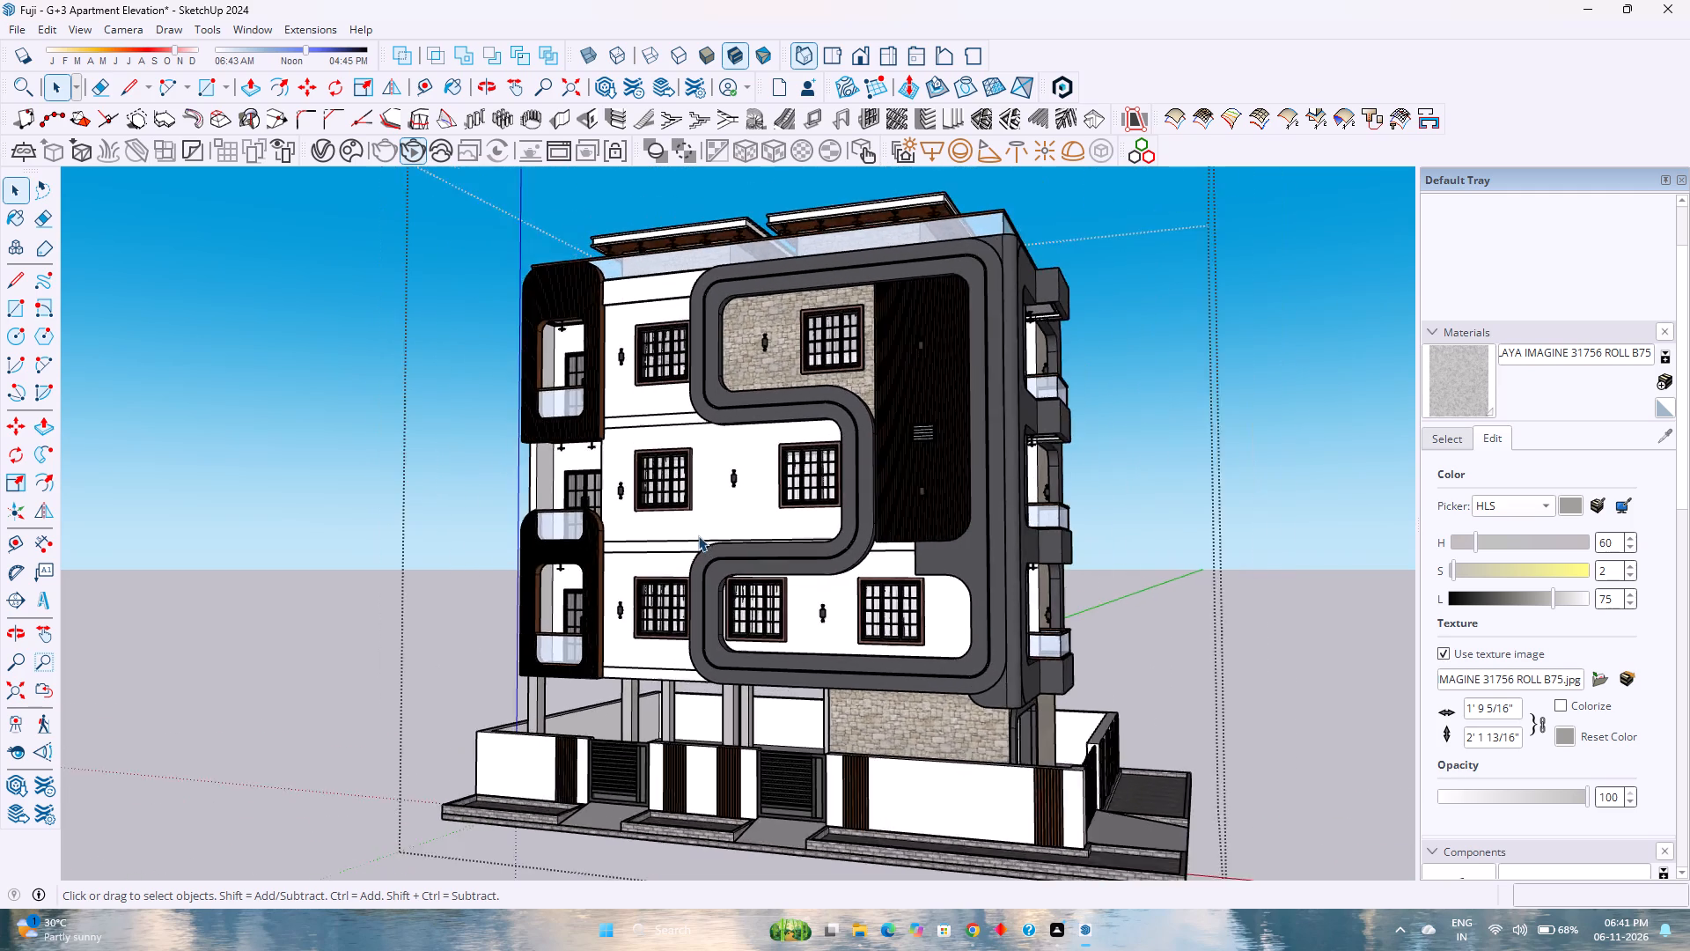
pyautogui.scroll(-3, 698, 535)
pyautogui.scroll(2, 698, 535)
pyautogui.scroll(-3, 698, 535)
pyautogui.scroll(4, 700, 534)
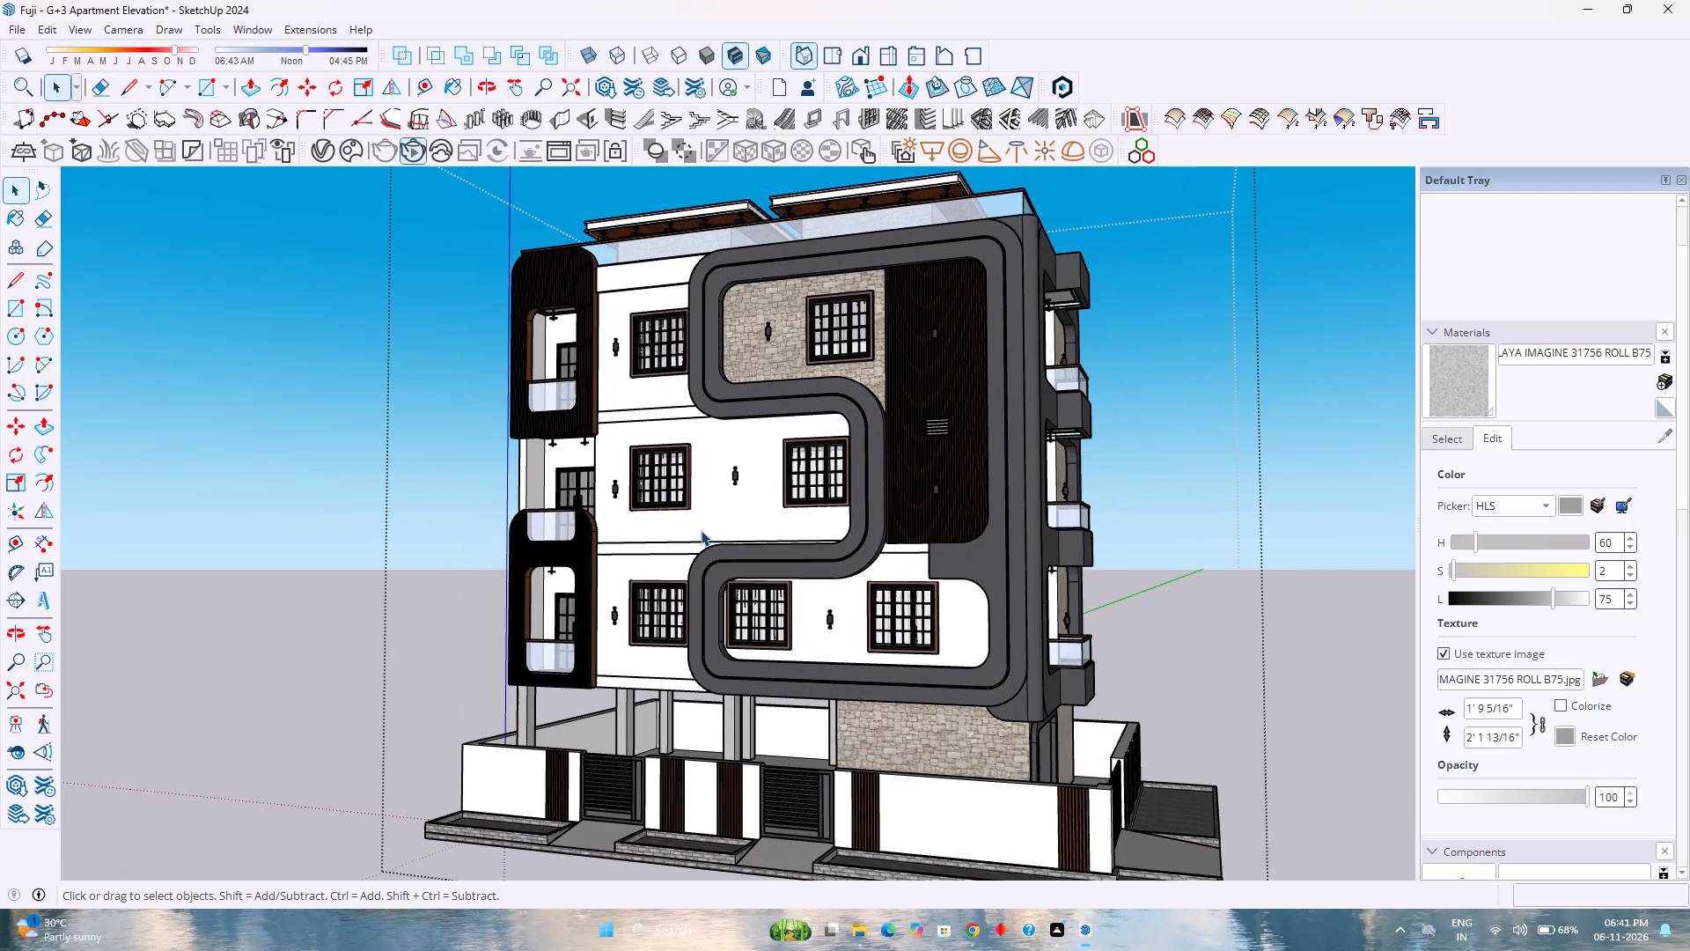
pyautogui.scroll(-2, 701, 530)
pyautogui.scroll(2, 701, 530)
pyautogui.scroll(-3, 701, 530)
pyautogui.scroll(3, 701, 530)
pyautogui.scroll(-3, 701, 530)
pyautogui.scroll(2, 701, 530)
pyautogui.scroll(-2, 701, 530)
pyautogui.scroll(2, 701, 530)
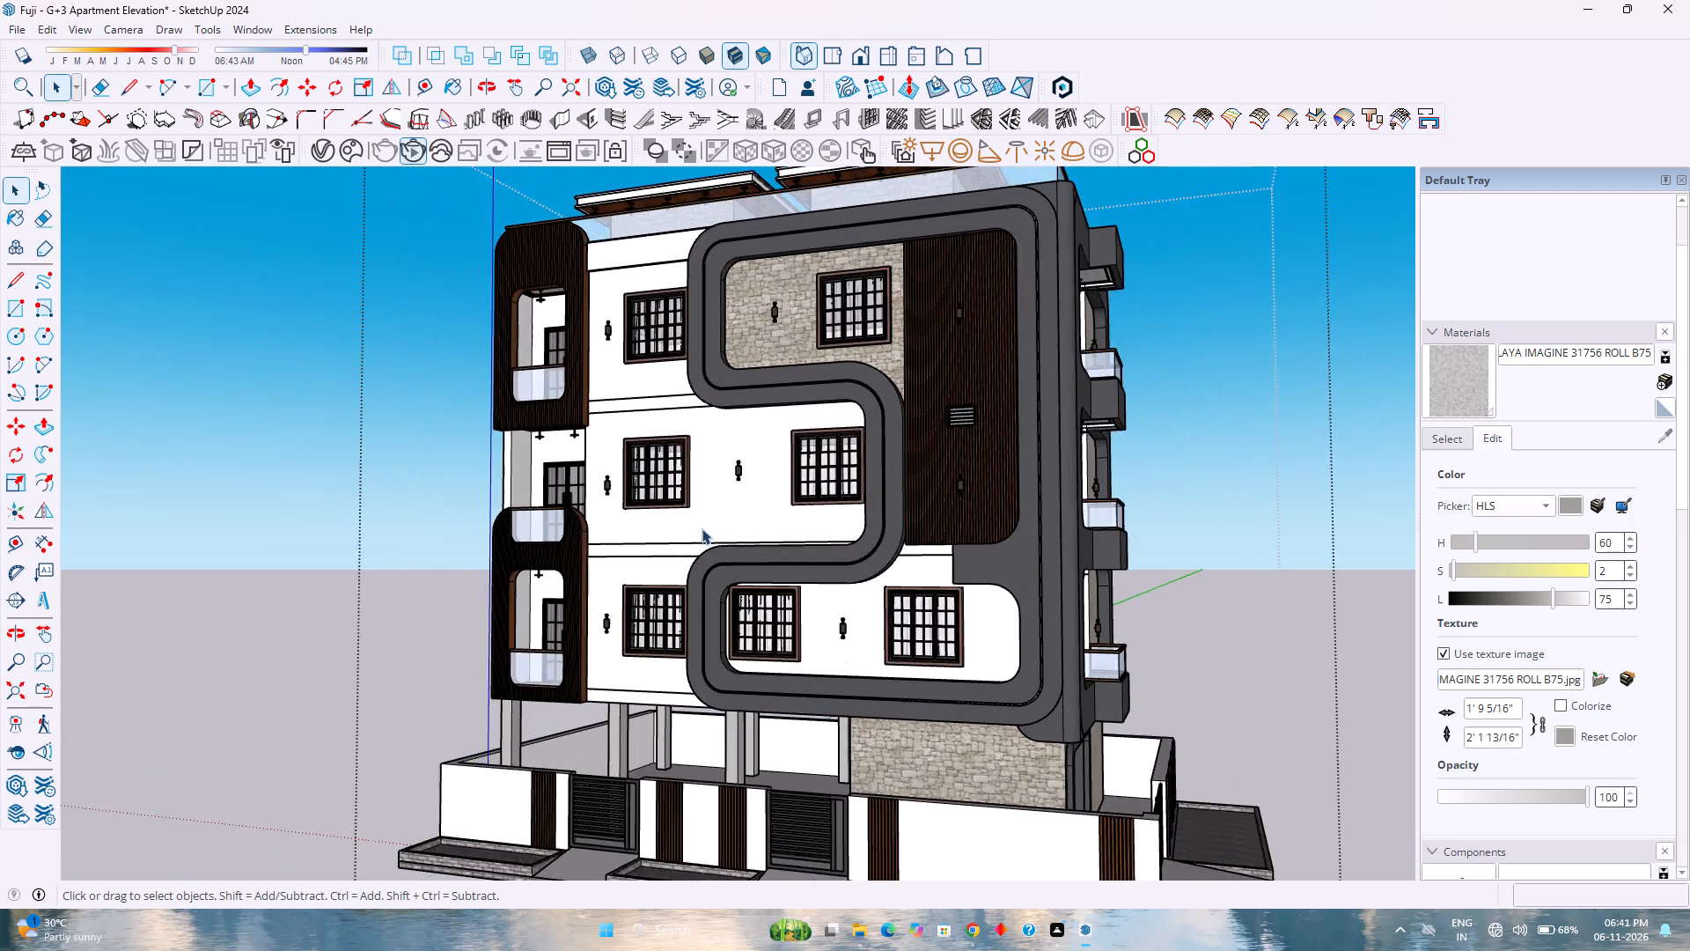
pyautogui.scroll(-1, 702, 527)
pyautogui.scroll(3, 702, 526)
pyautogui.scroll(-3, 702, 526)
pyautogui.scroll(3, 702, 526)
pyautogui.scroll(-3, 702, 526)
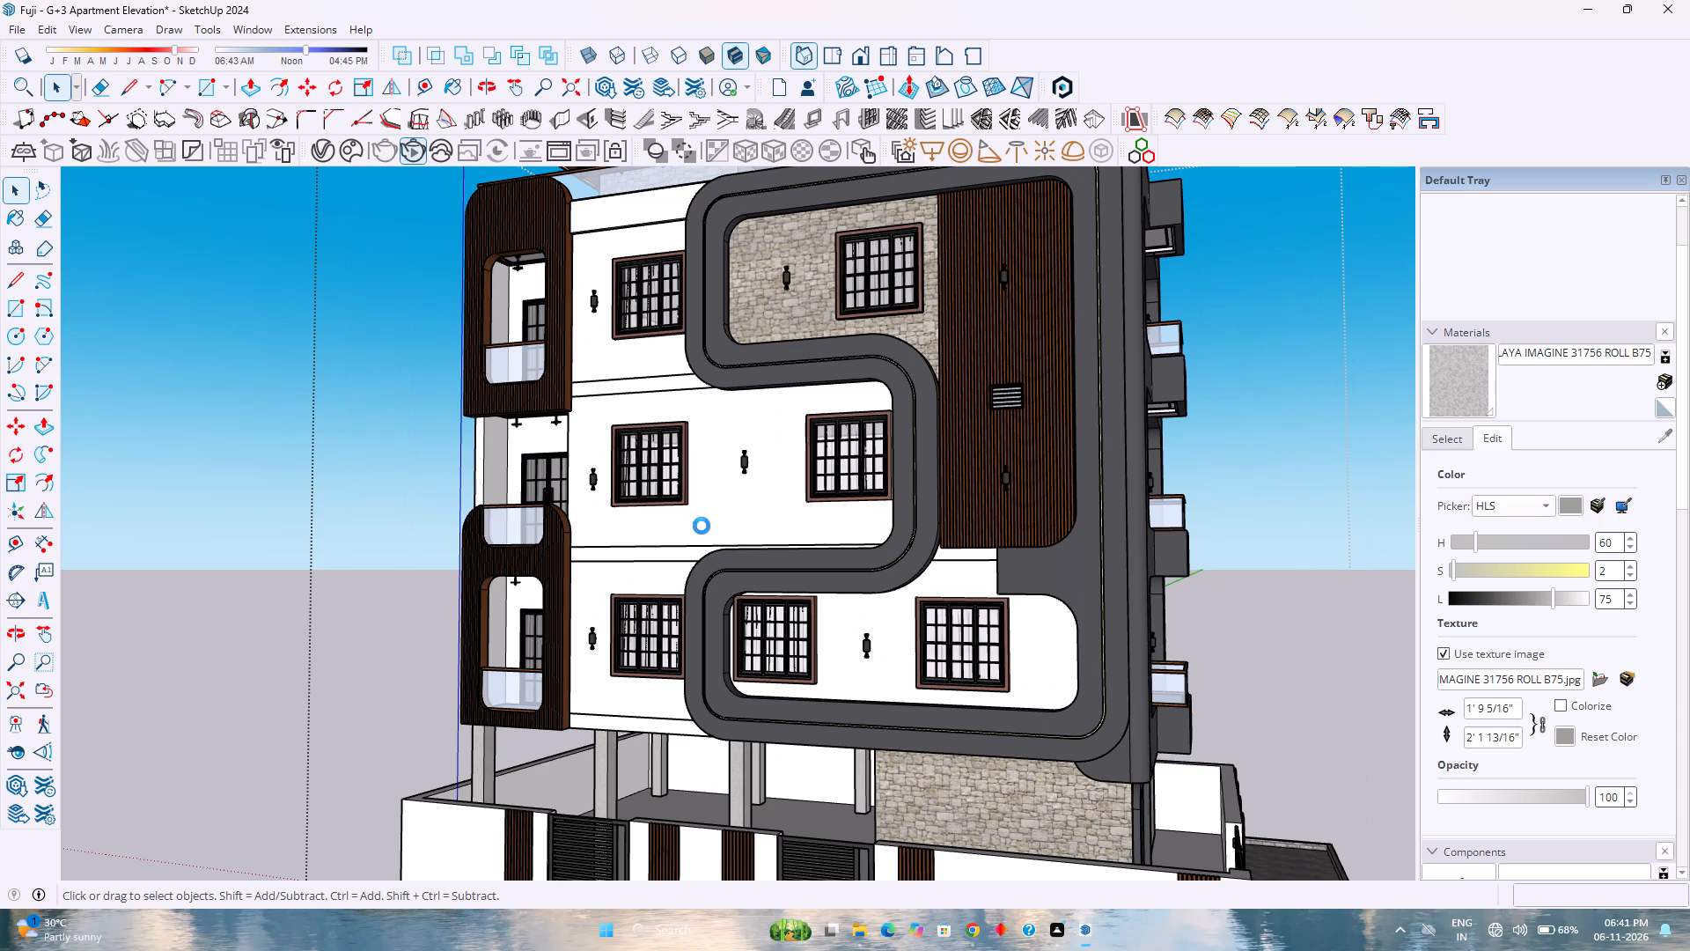
pyautogui.scroll(3, 702, 526)
pyautogui.scroll(-4, 765, 416)
pyautogui.scroll(1, 765, 416)
pyautogui.scroll(-4, 765, 416)
pyautogui.scroll(2, 765, 416)
pyautogui.scroll(-3, 765, 419)
pyautogui.scroll(1, 765, 425)
pyautogui.scroll(-3, 765, 426)
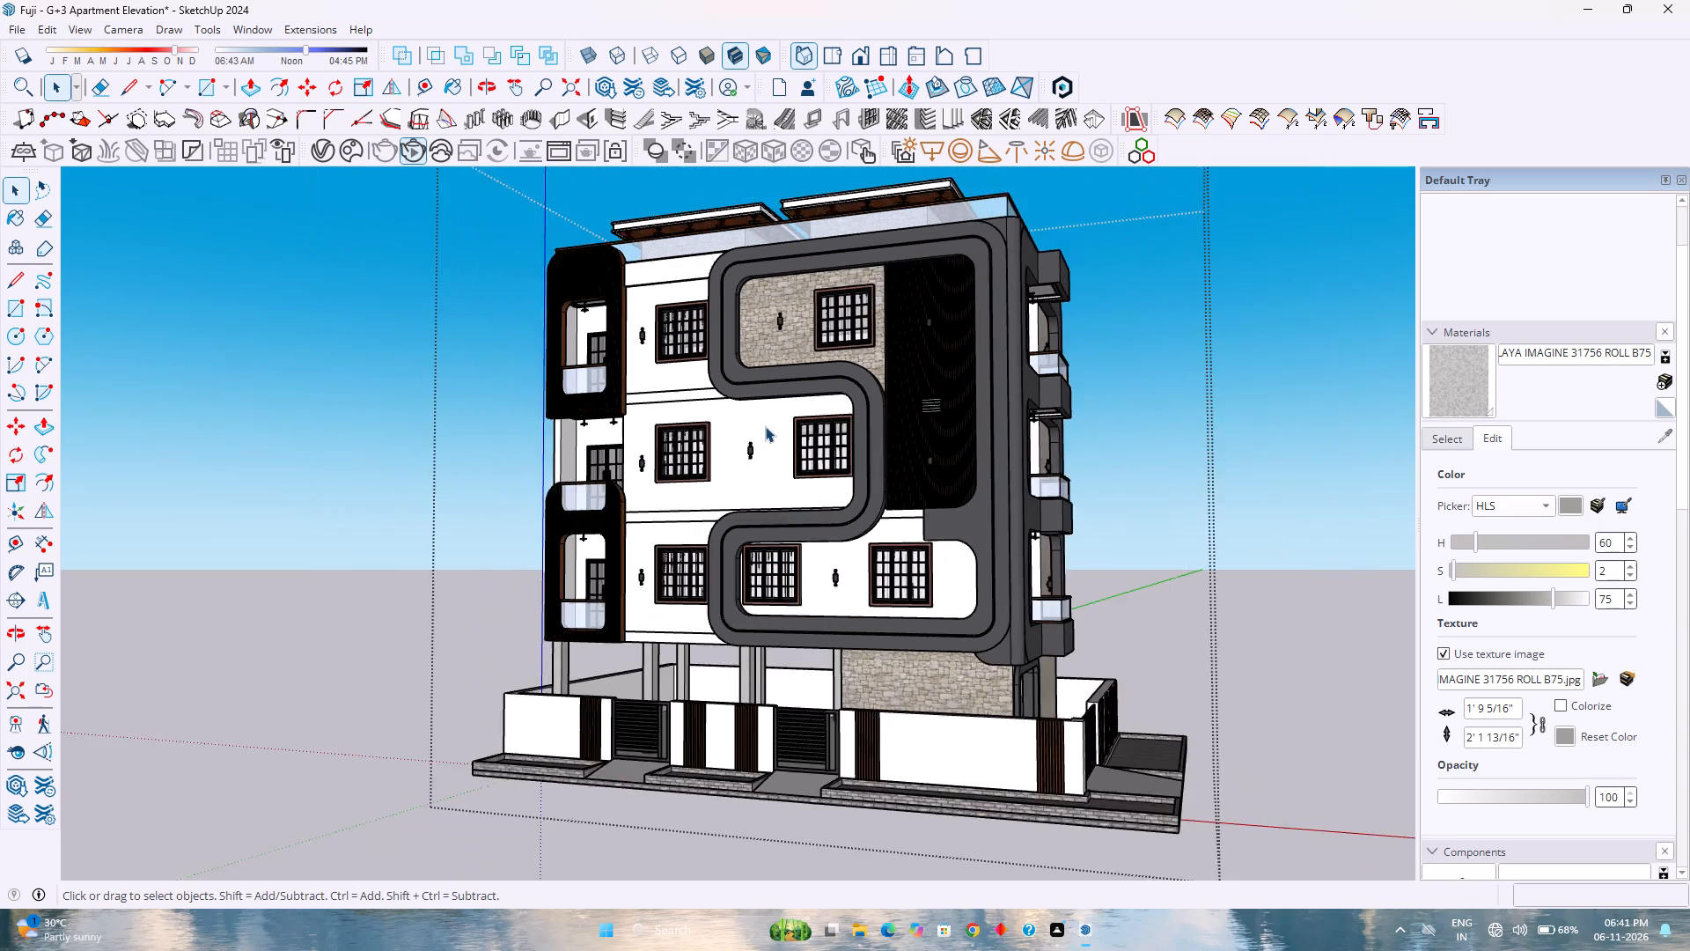
pyautogui.scroll(-8, 765, 426)
pyautogui.scroll(3, 765, 426)
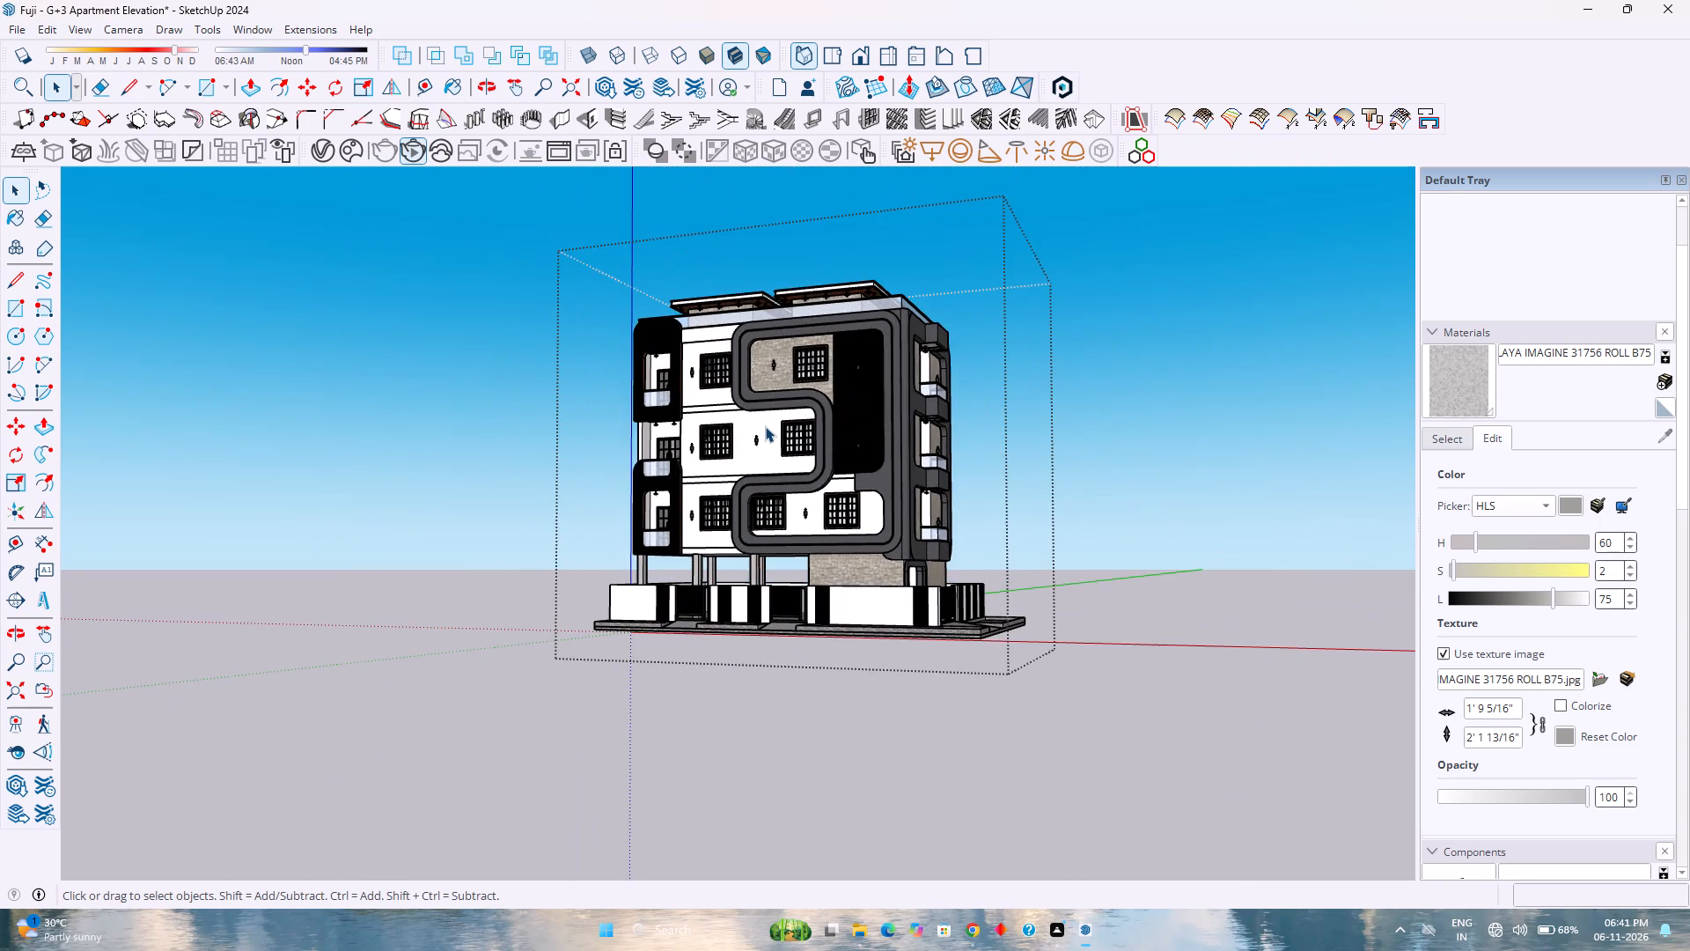
pyautogui.scroll(-3, 765, 426)
pyautogui.scroll(3, 765, 426)
pyautogui.scroll(-4, 765, 426)
pyautogui.scroll(5, 765, 426)
pyautogui.scroll(-5, 765, 426)
pyautogui.scroll(4, 765, 426)
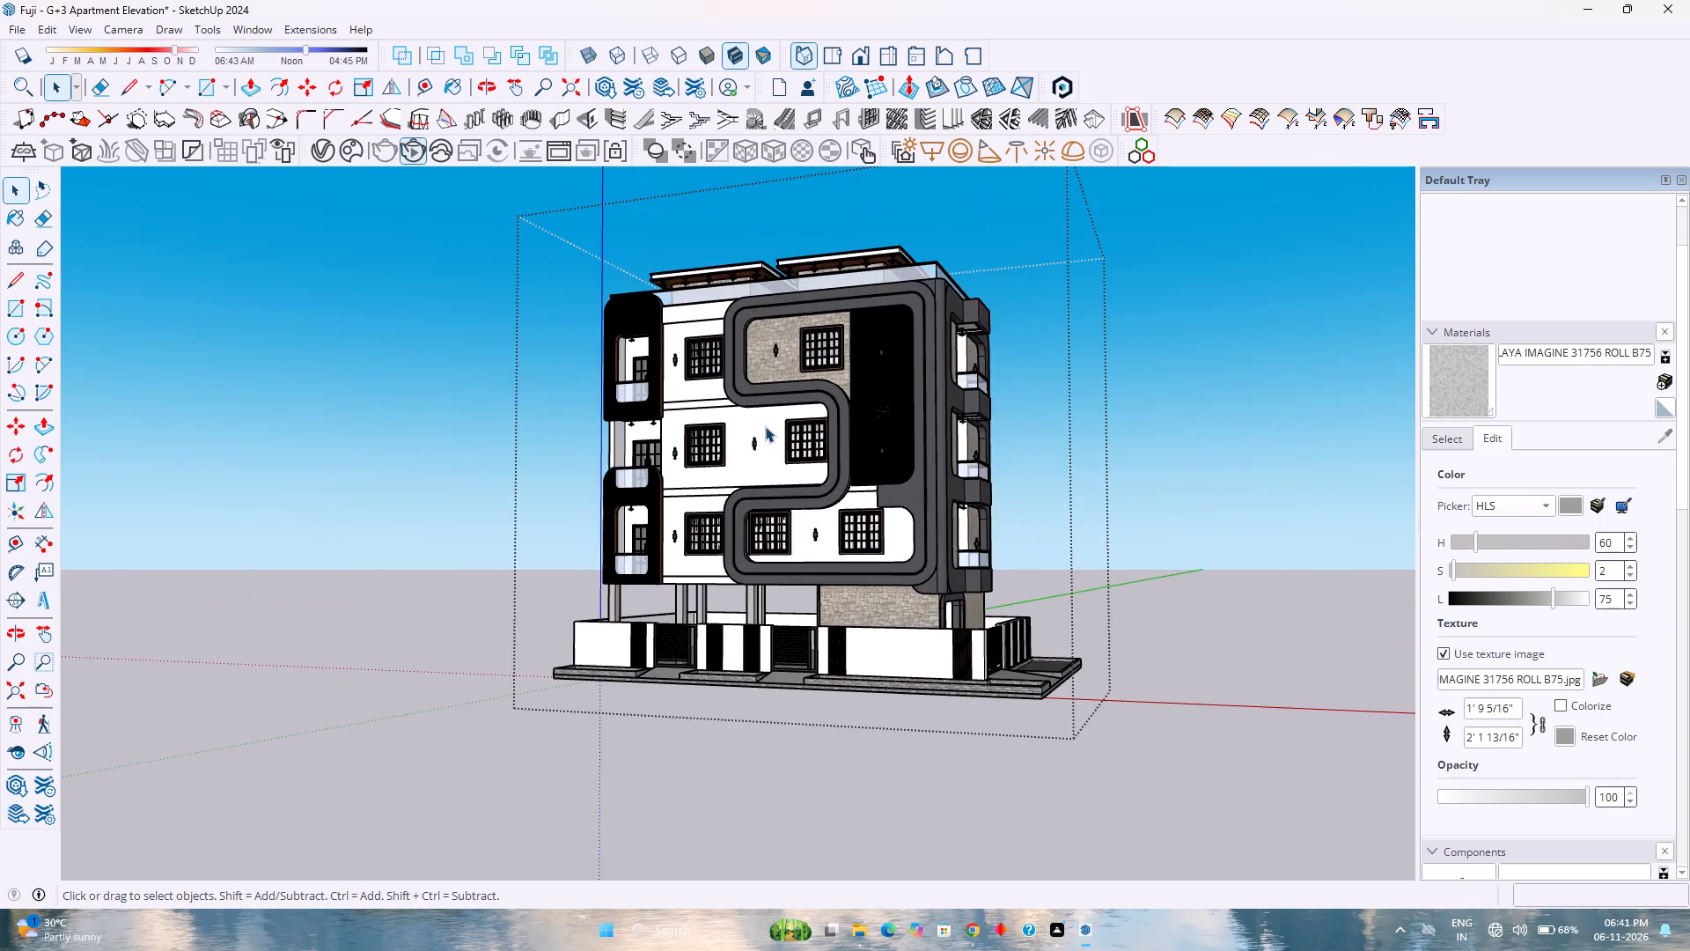
pyautogui.scroll(5, 767, 425)
pyautogui.scroll(-3, 767, 425)
pyautogui.scroll(1, 767, 425)
pyautogui.scroll(-5, 767, 425)
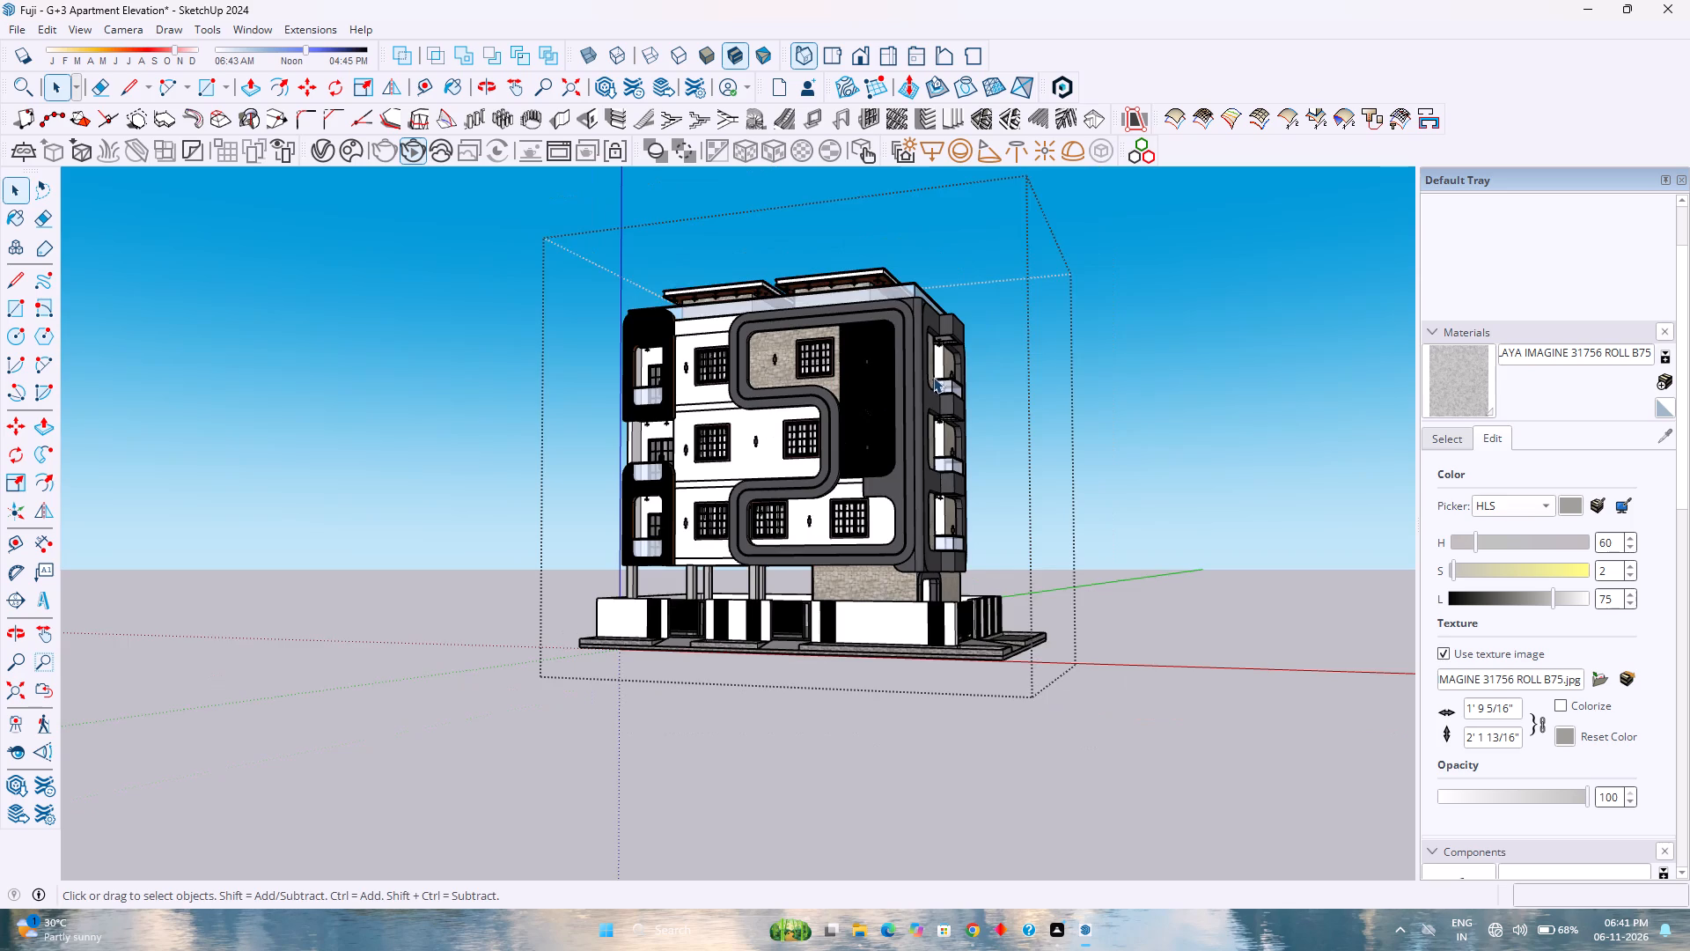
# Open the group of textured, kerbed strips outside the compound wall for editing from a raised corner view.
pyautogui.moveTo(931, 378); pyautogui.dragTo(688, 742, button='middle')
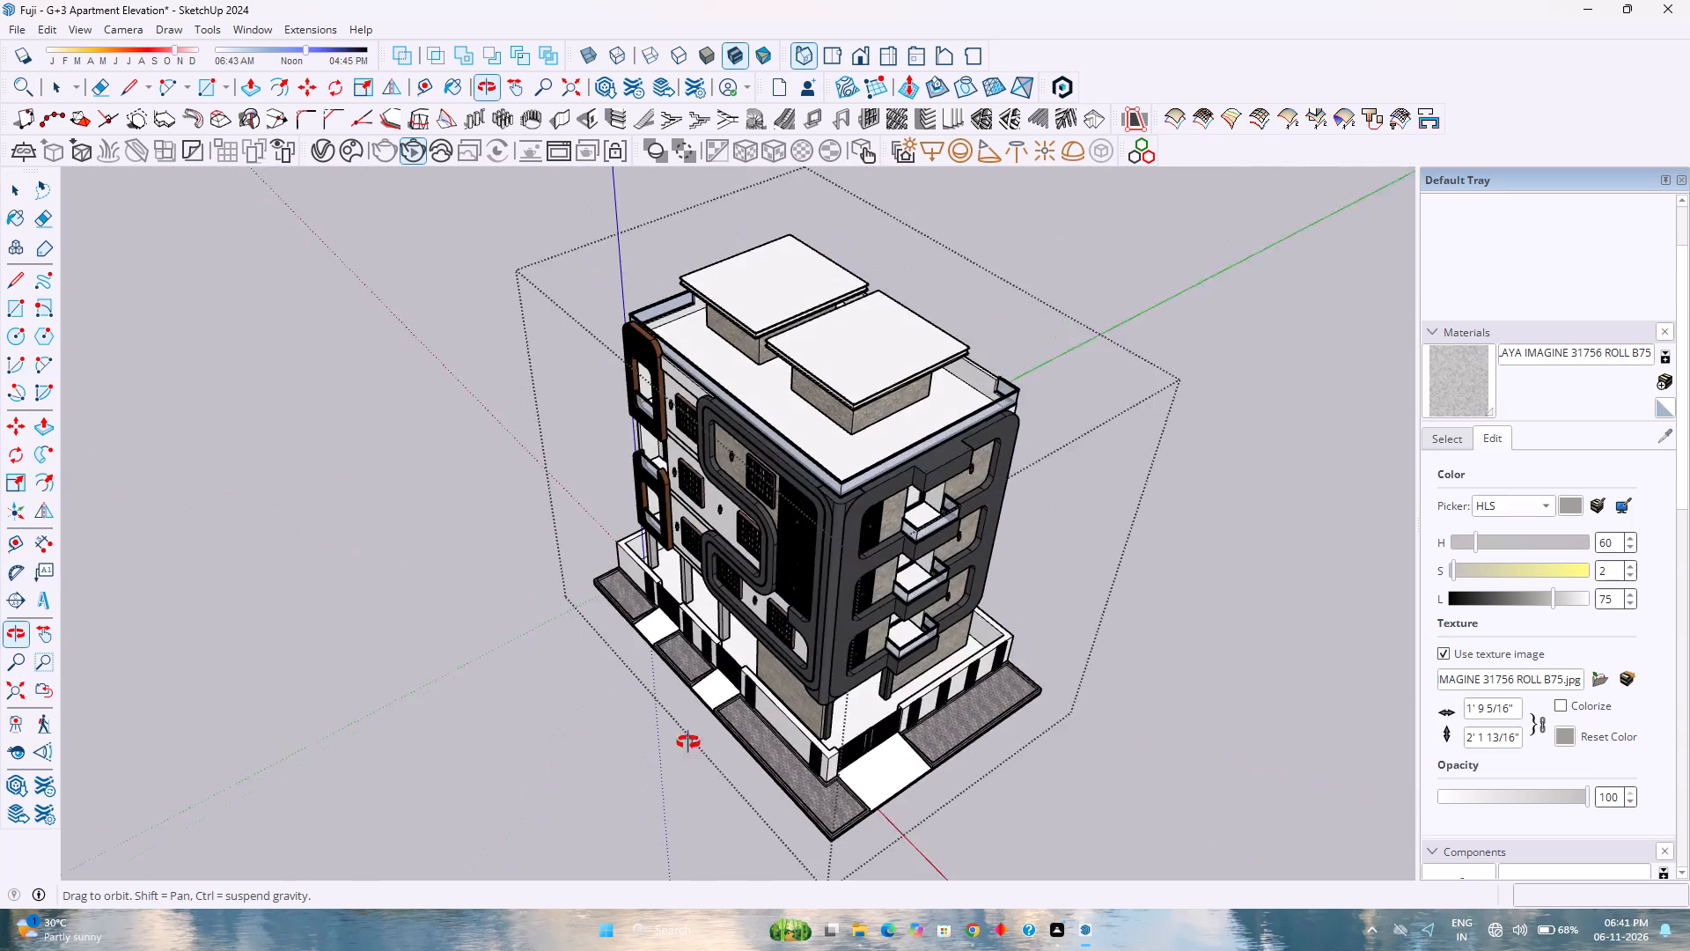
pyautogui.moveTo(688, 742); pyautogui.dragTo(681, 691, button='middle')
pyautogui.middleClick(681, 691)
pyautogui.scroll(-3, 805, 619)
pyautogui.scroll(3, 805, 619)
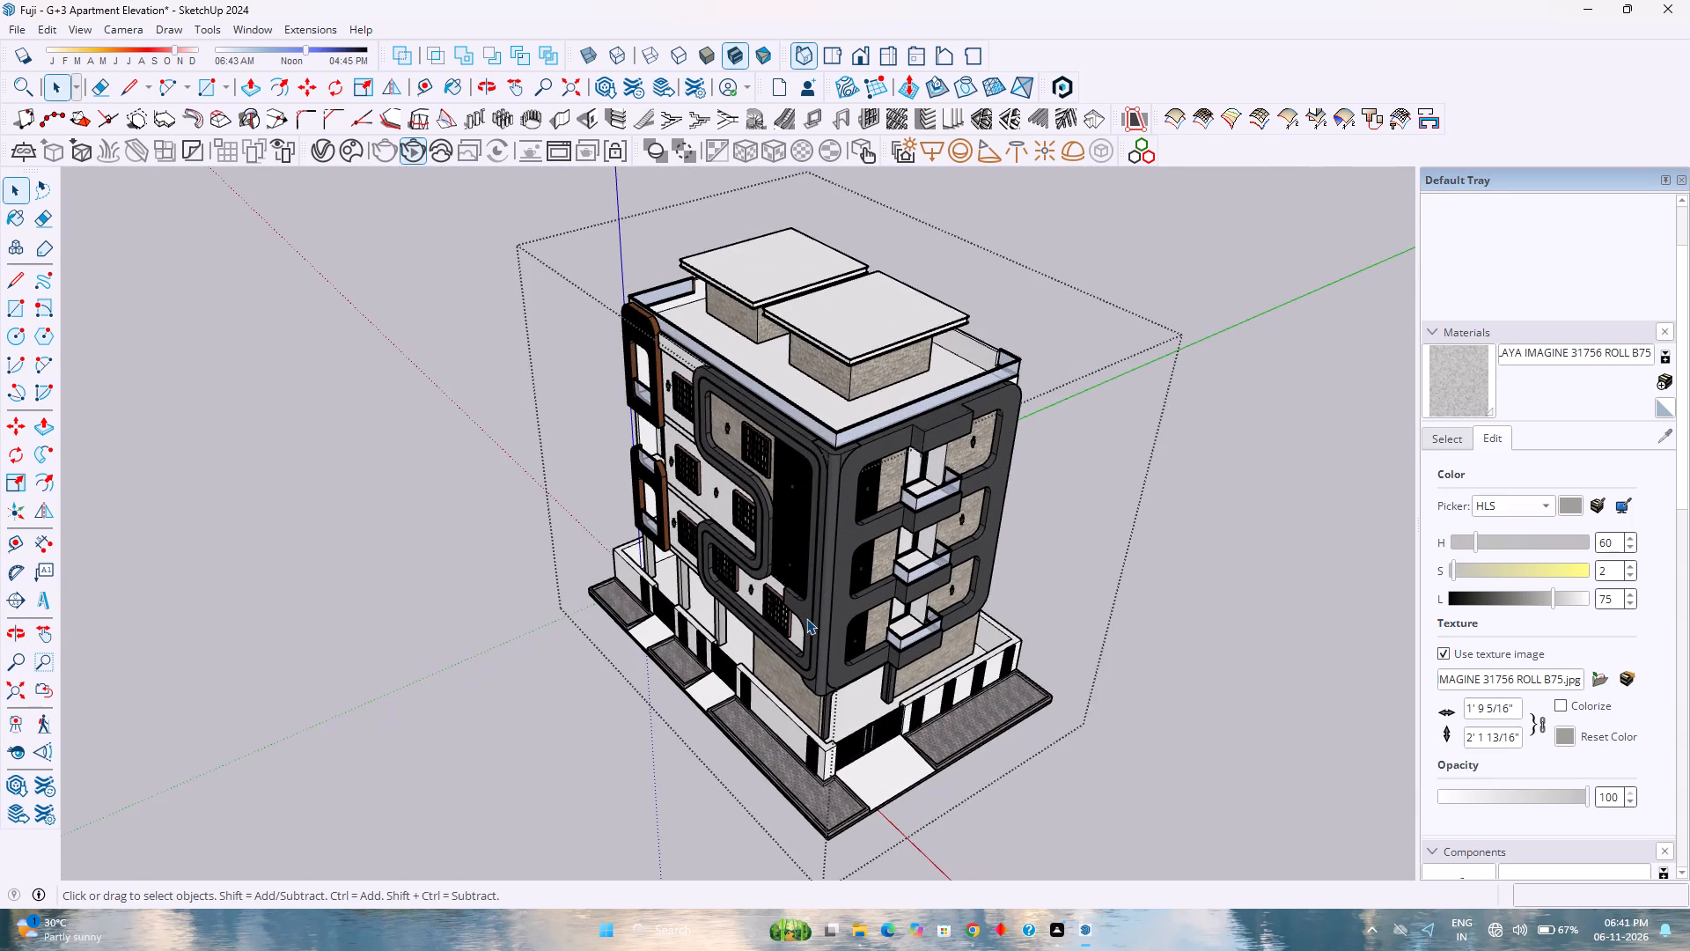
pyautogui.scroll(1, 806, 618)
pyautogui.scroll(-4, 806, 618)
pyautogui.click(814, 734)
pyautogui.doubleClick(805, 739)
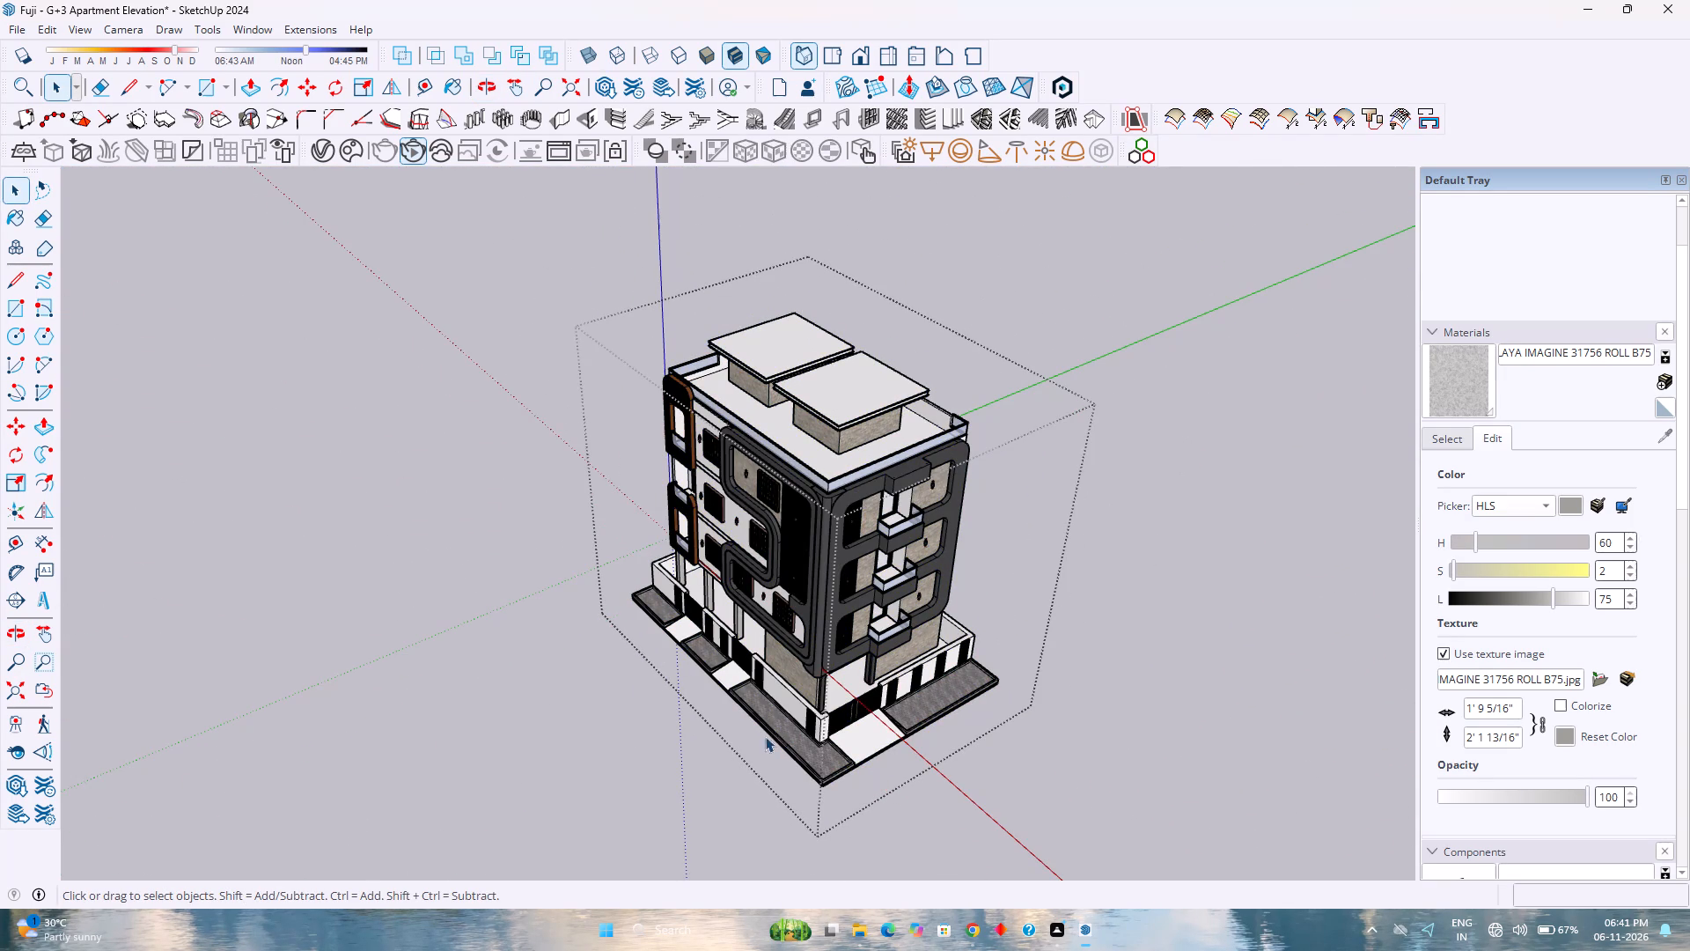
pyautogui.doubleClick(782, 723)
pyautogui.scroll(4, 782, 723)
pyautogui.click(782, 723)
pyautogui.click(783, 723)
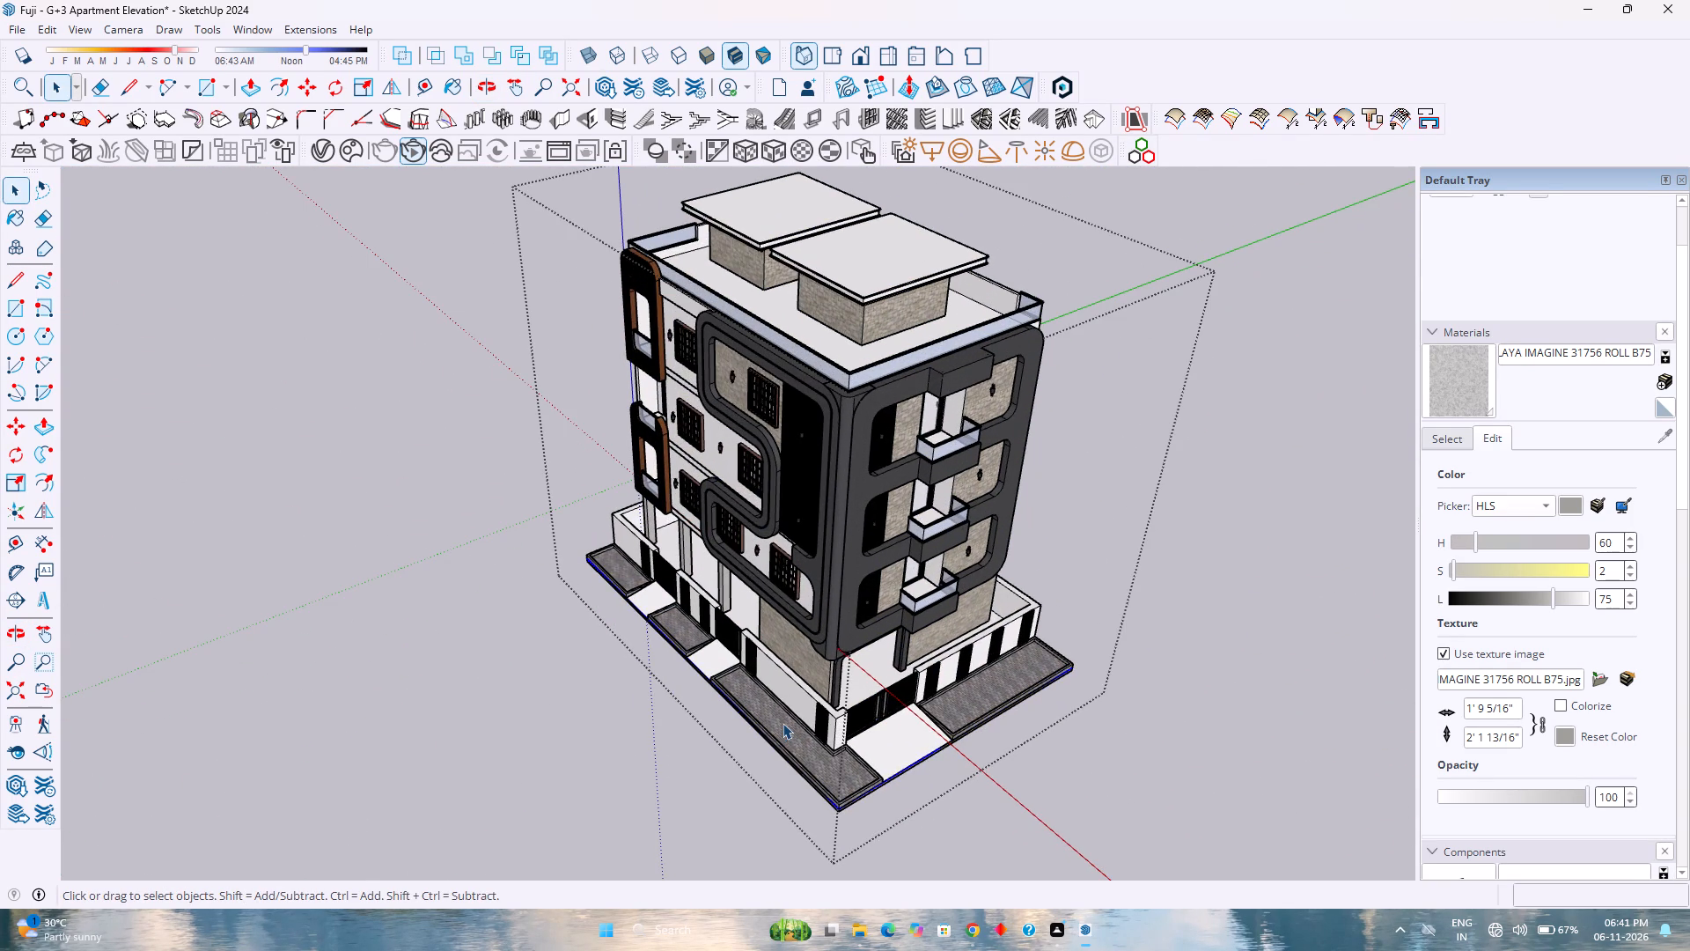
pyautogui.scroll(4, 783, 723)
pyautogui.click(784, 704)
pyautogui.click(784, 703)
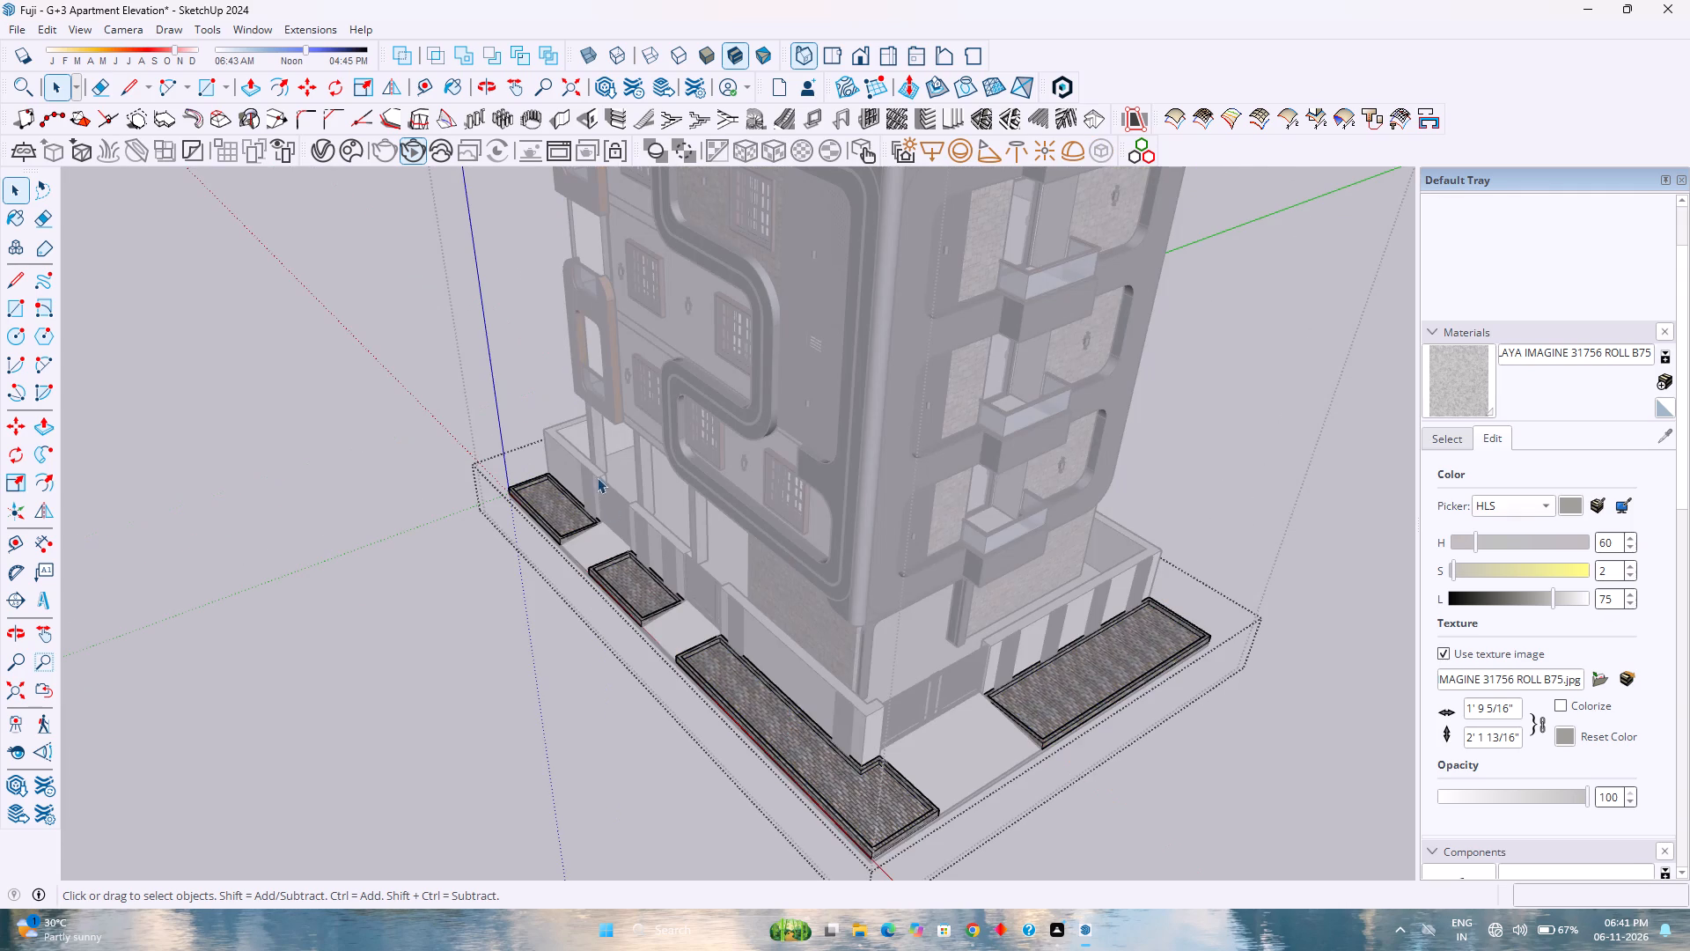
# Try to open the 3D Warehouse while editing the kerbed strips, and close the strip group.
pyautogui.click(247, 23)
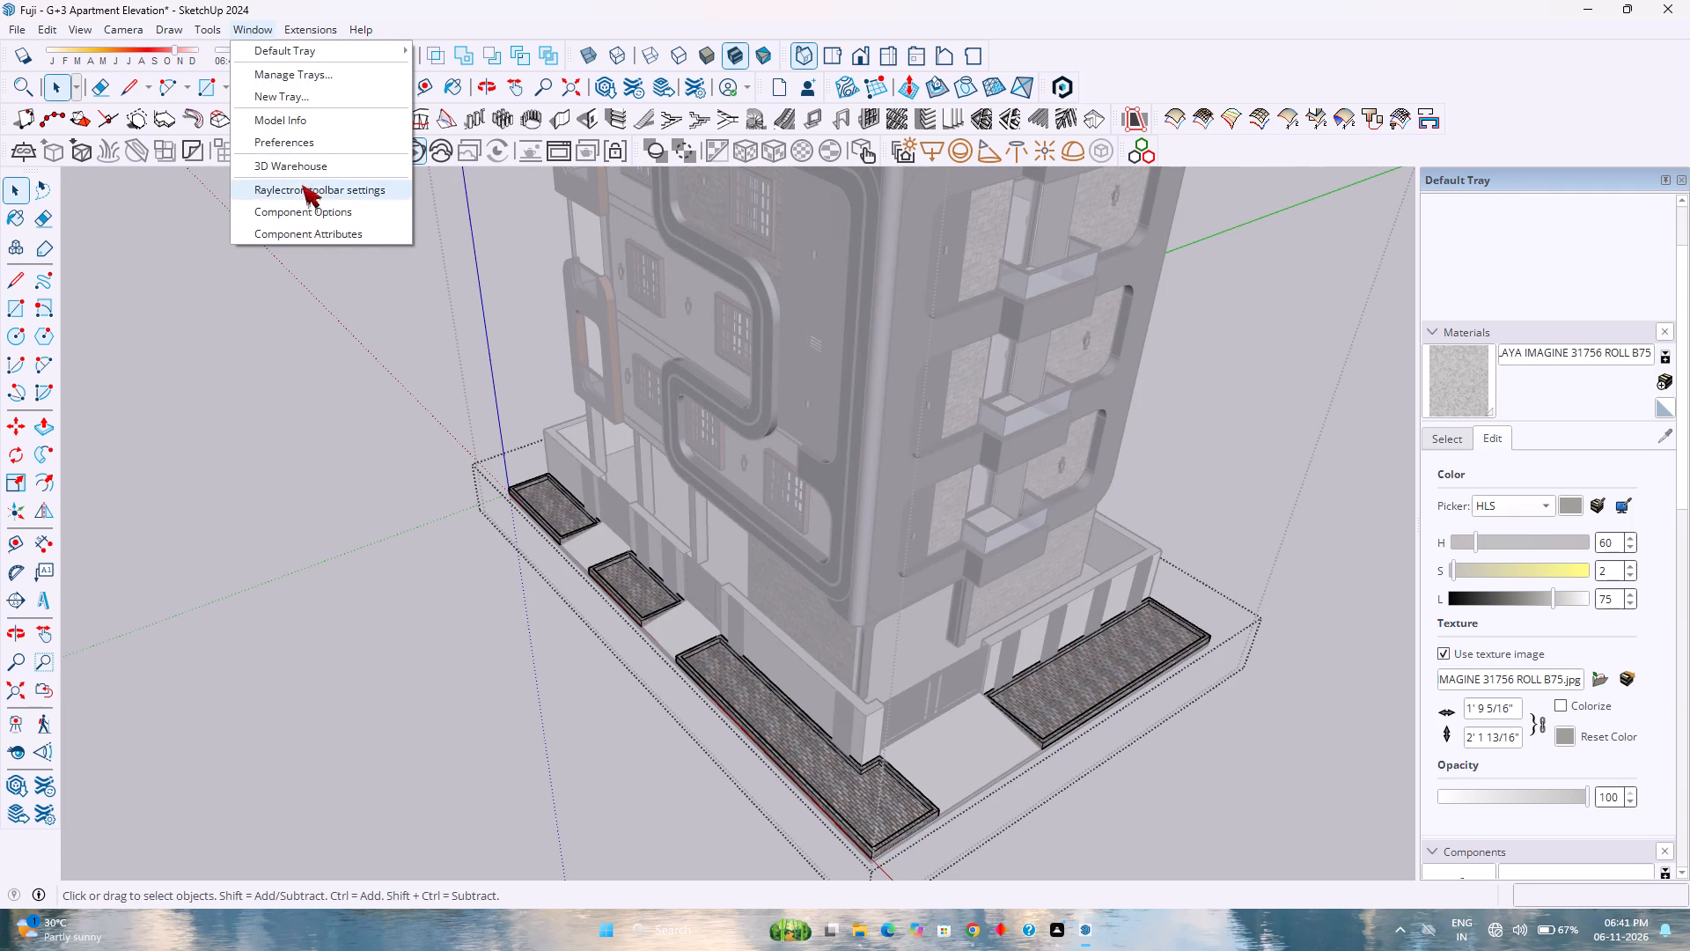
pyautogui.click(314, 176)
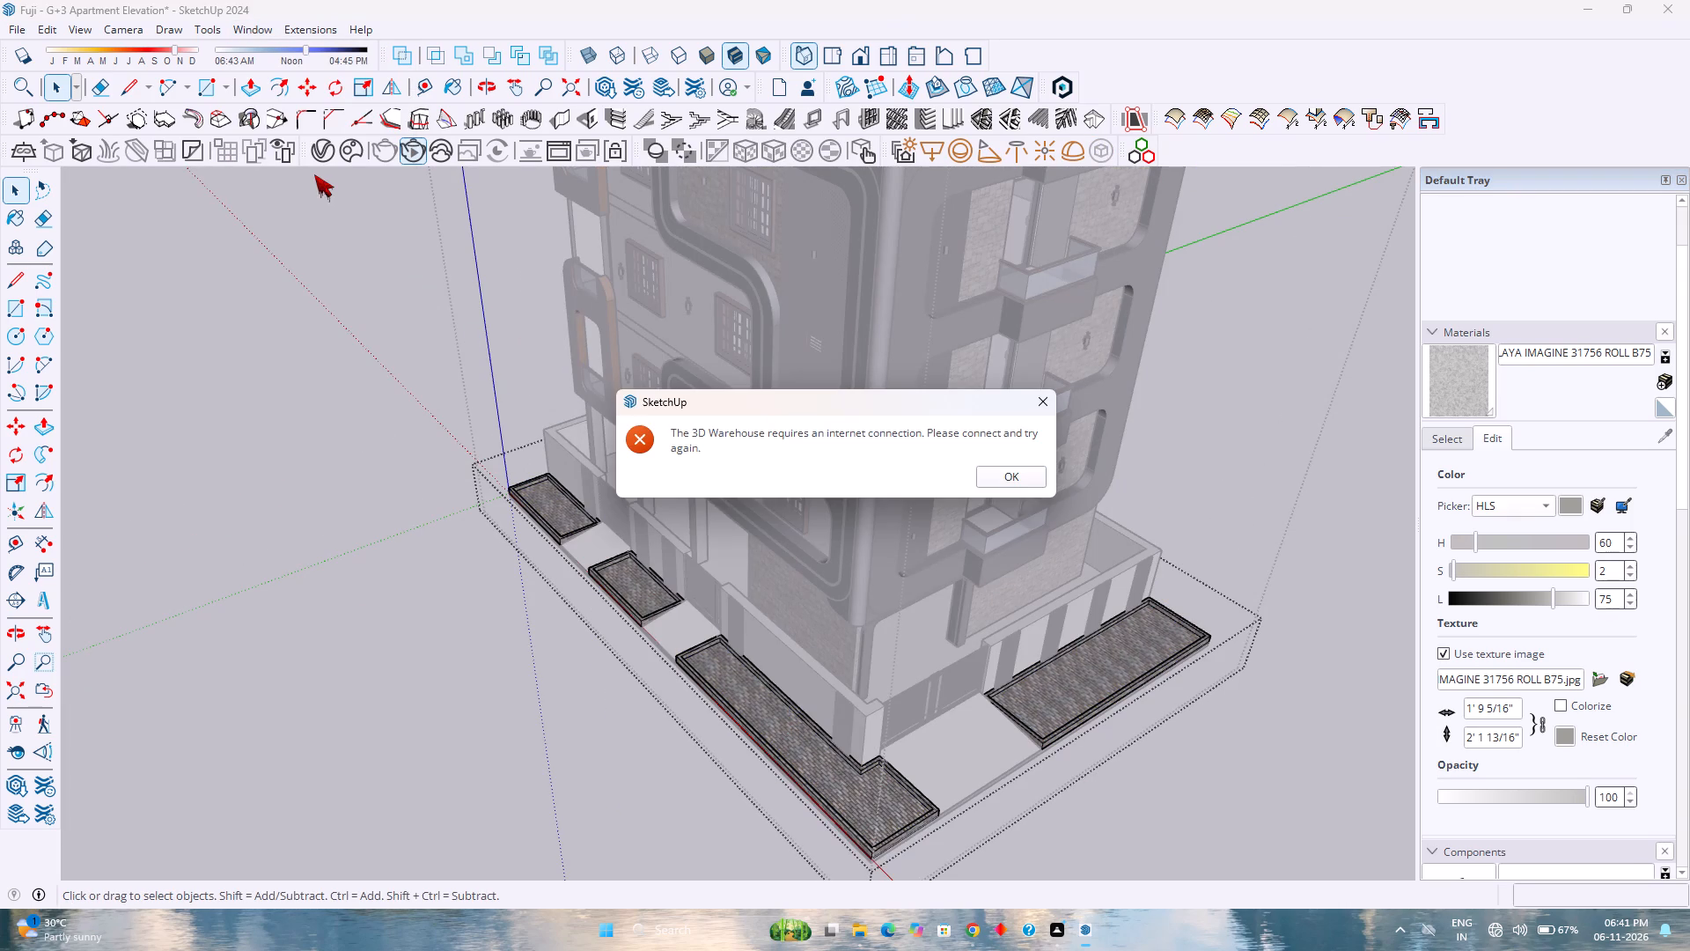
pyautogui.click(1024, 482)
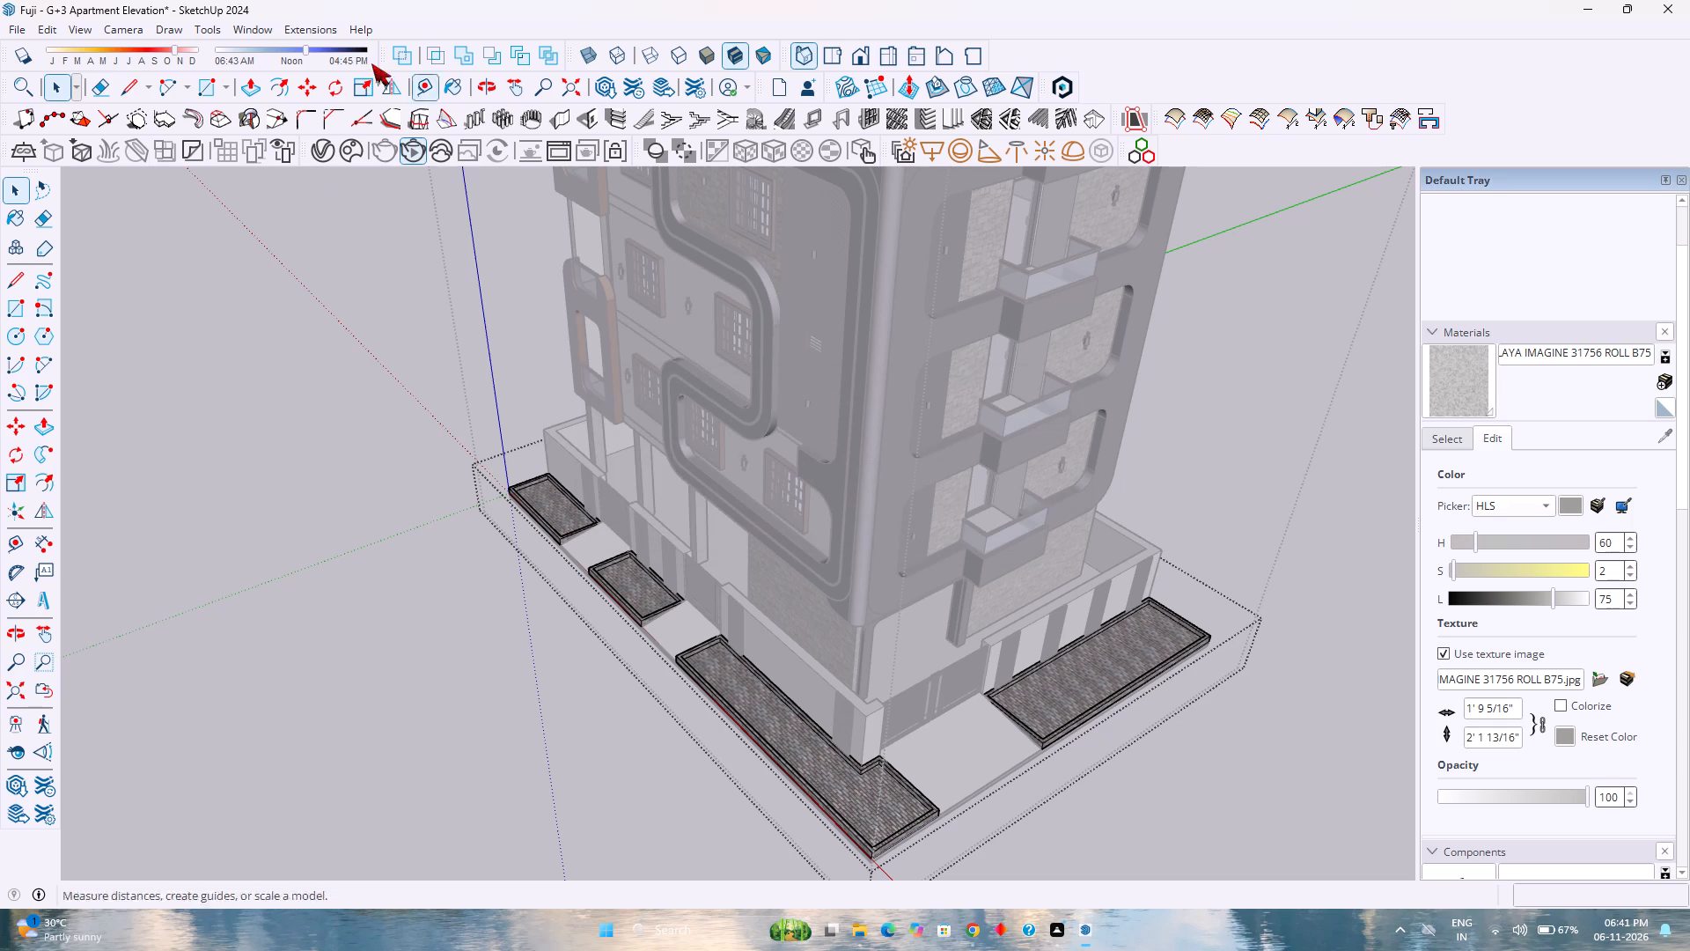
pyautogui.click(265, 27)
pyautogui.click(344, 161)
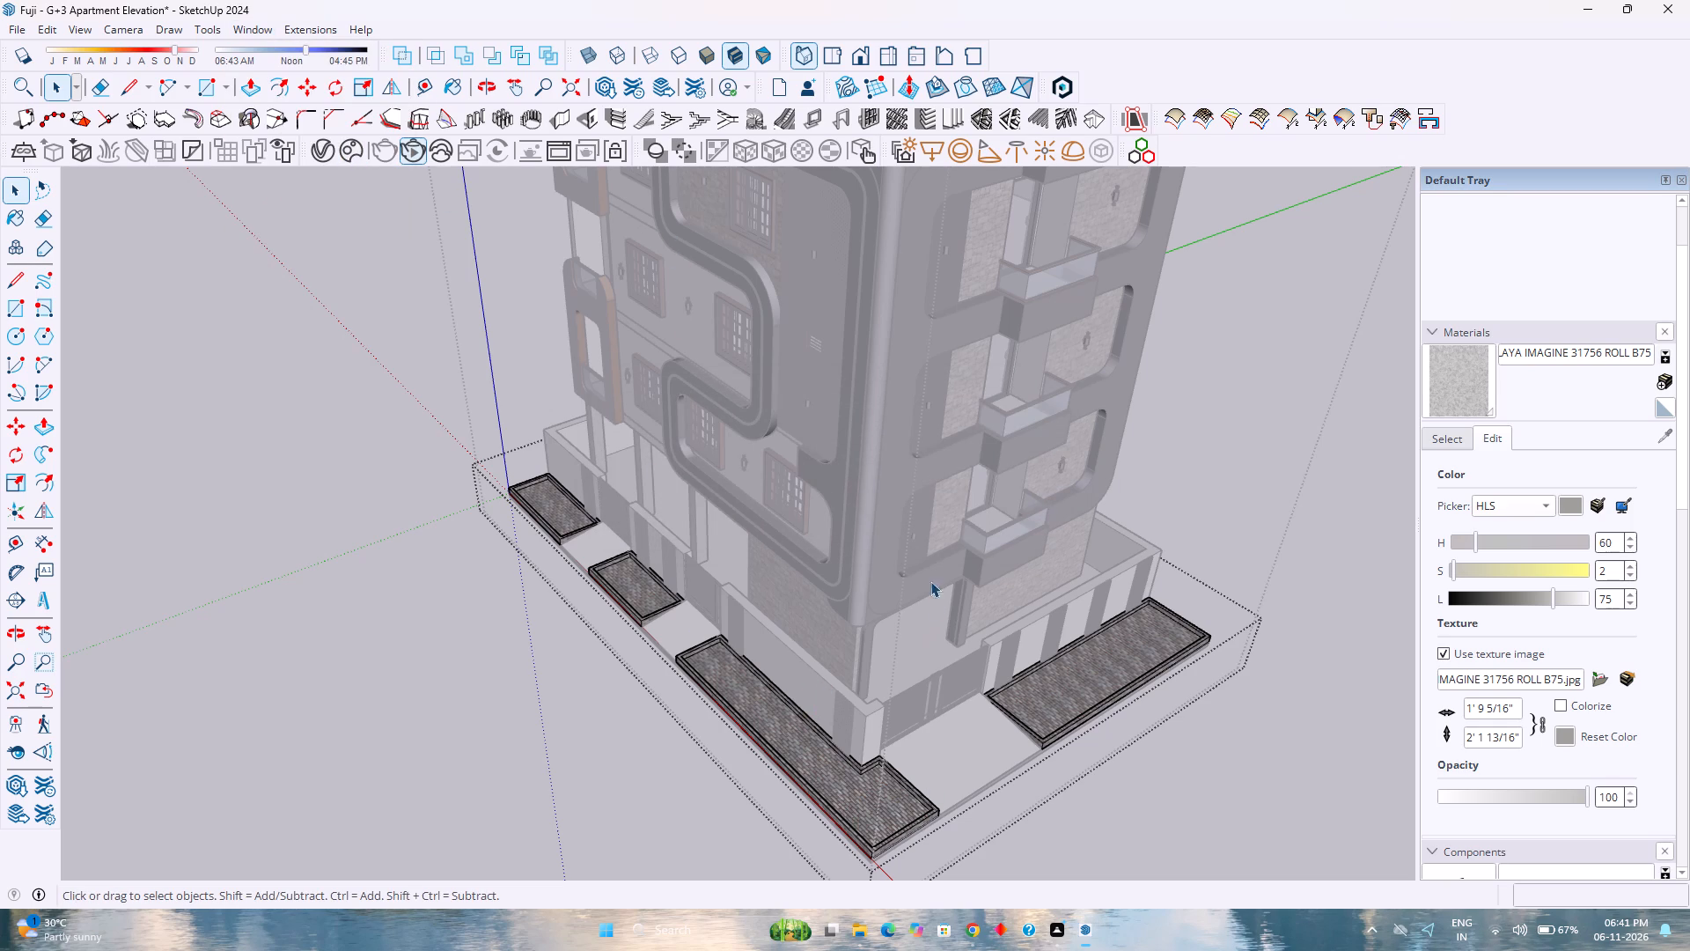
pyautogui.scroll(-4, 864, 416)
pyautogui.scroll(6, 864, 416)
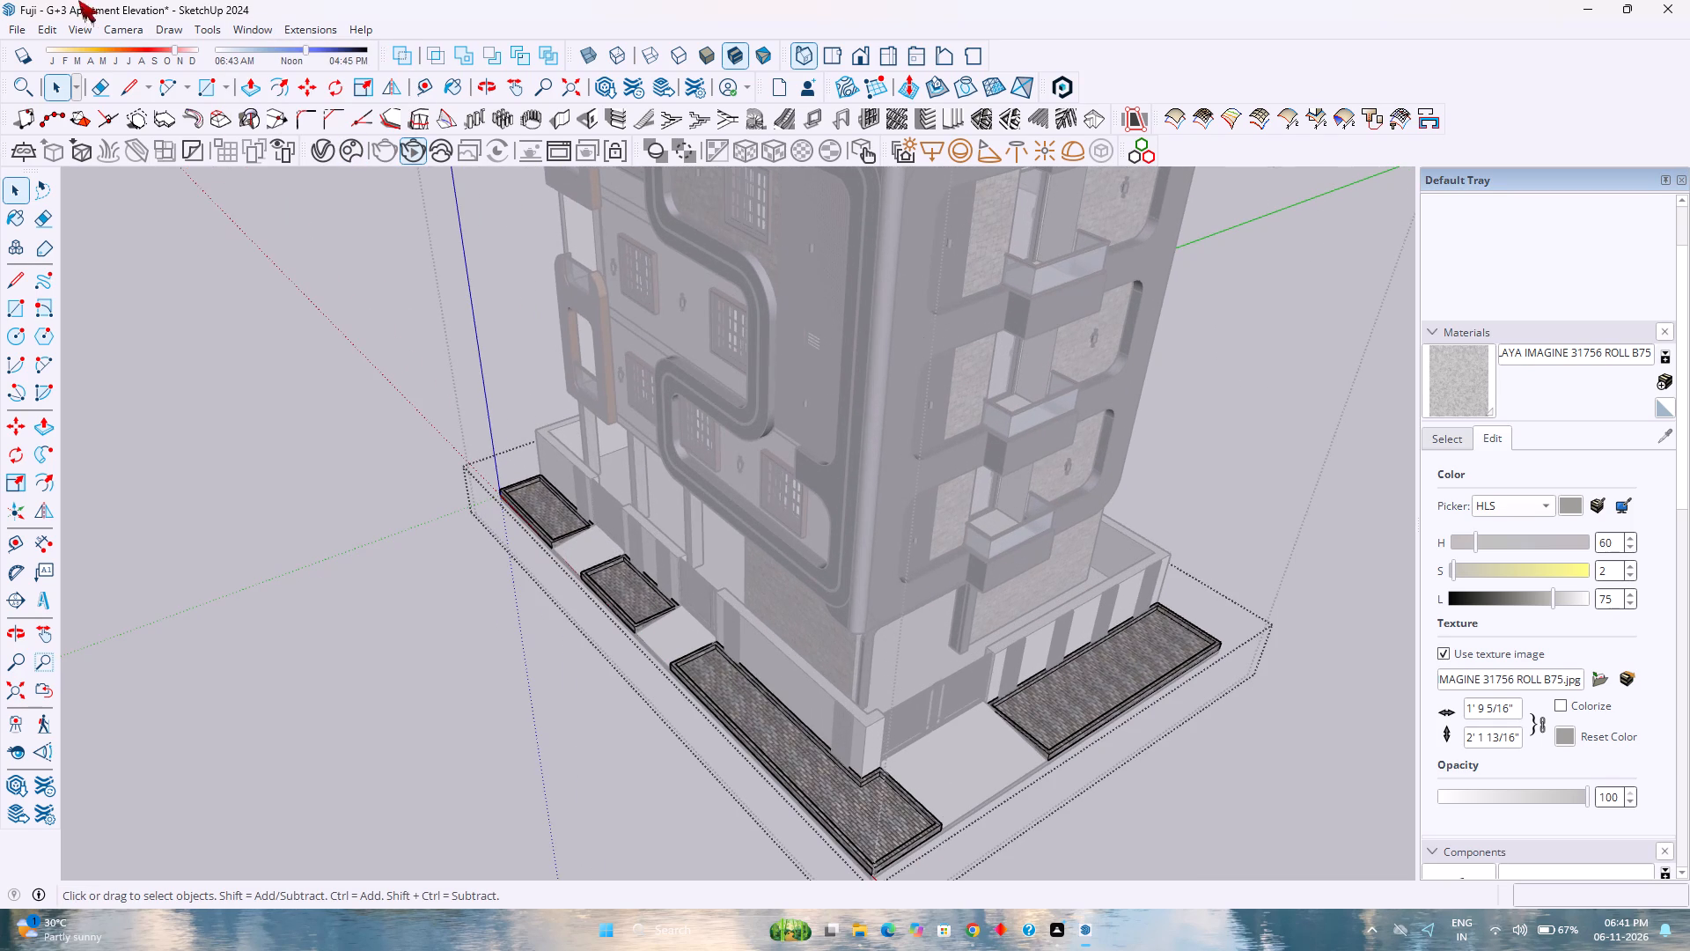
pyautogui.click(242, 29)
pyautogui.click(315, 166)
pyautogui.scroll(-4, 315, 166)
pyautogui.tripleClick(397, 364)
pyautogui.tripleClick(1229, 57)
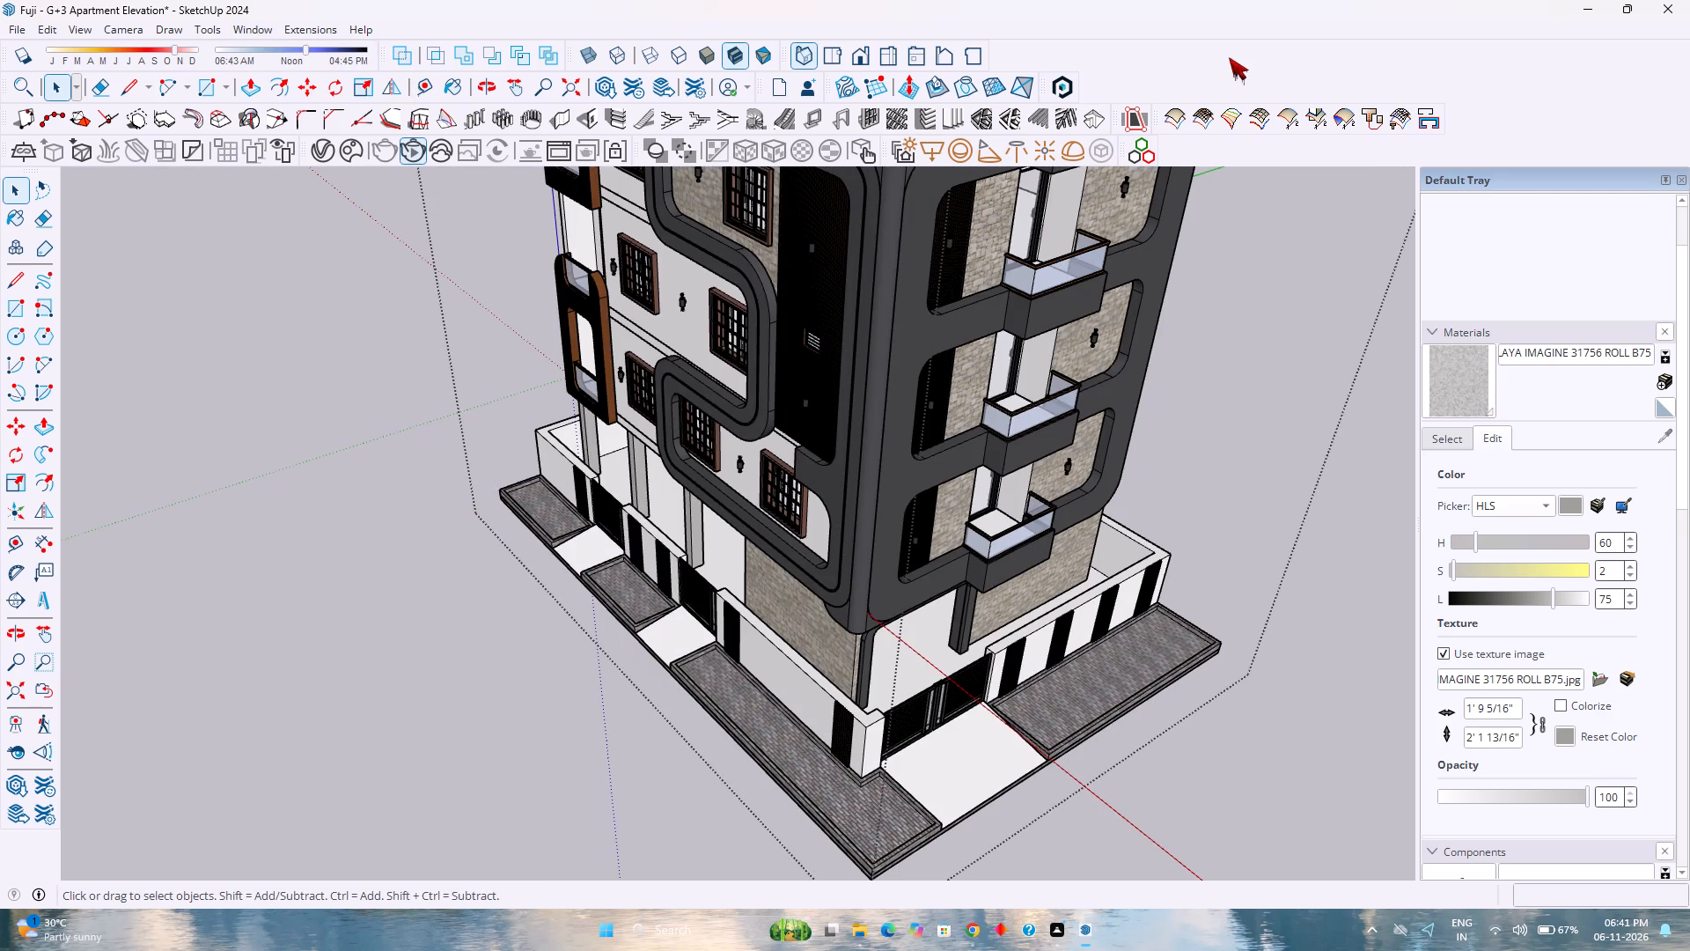
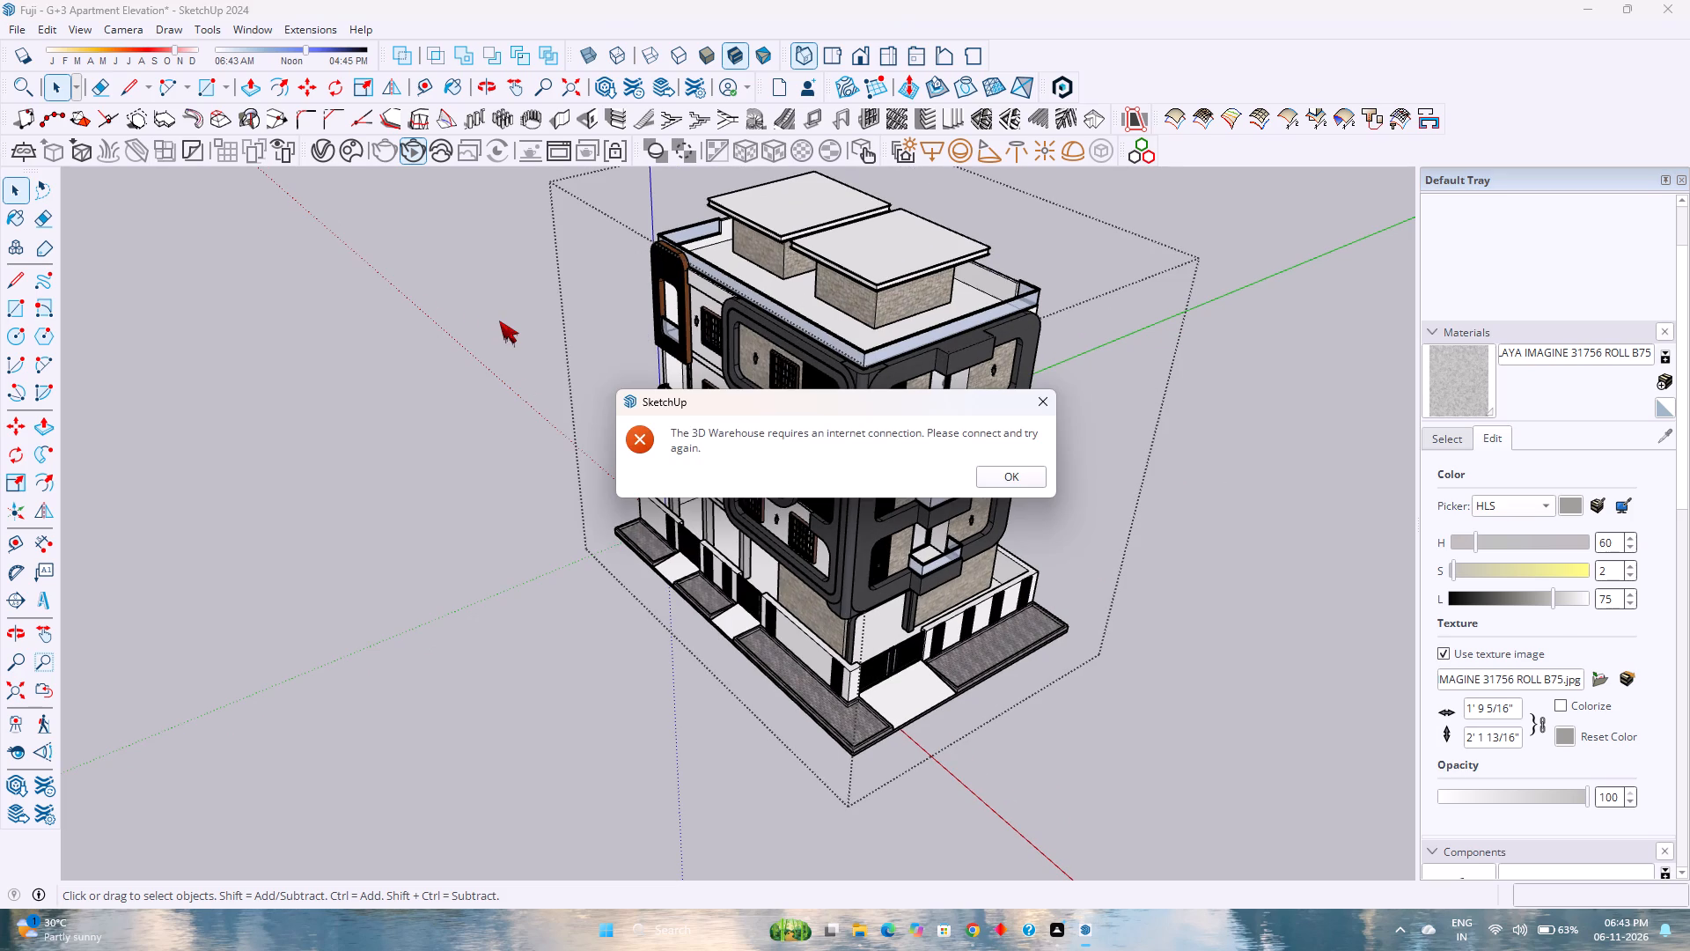
# Dismiss the connection error and open the 3D Warehouse again.
pyautogui.click(1022, 476)
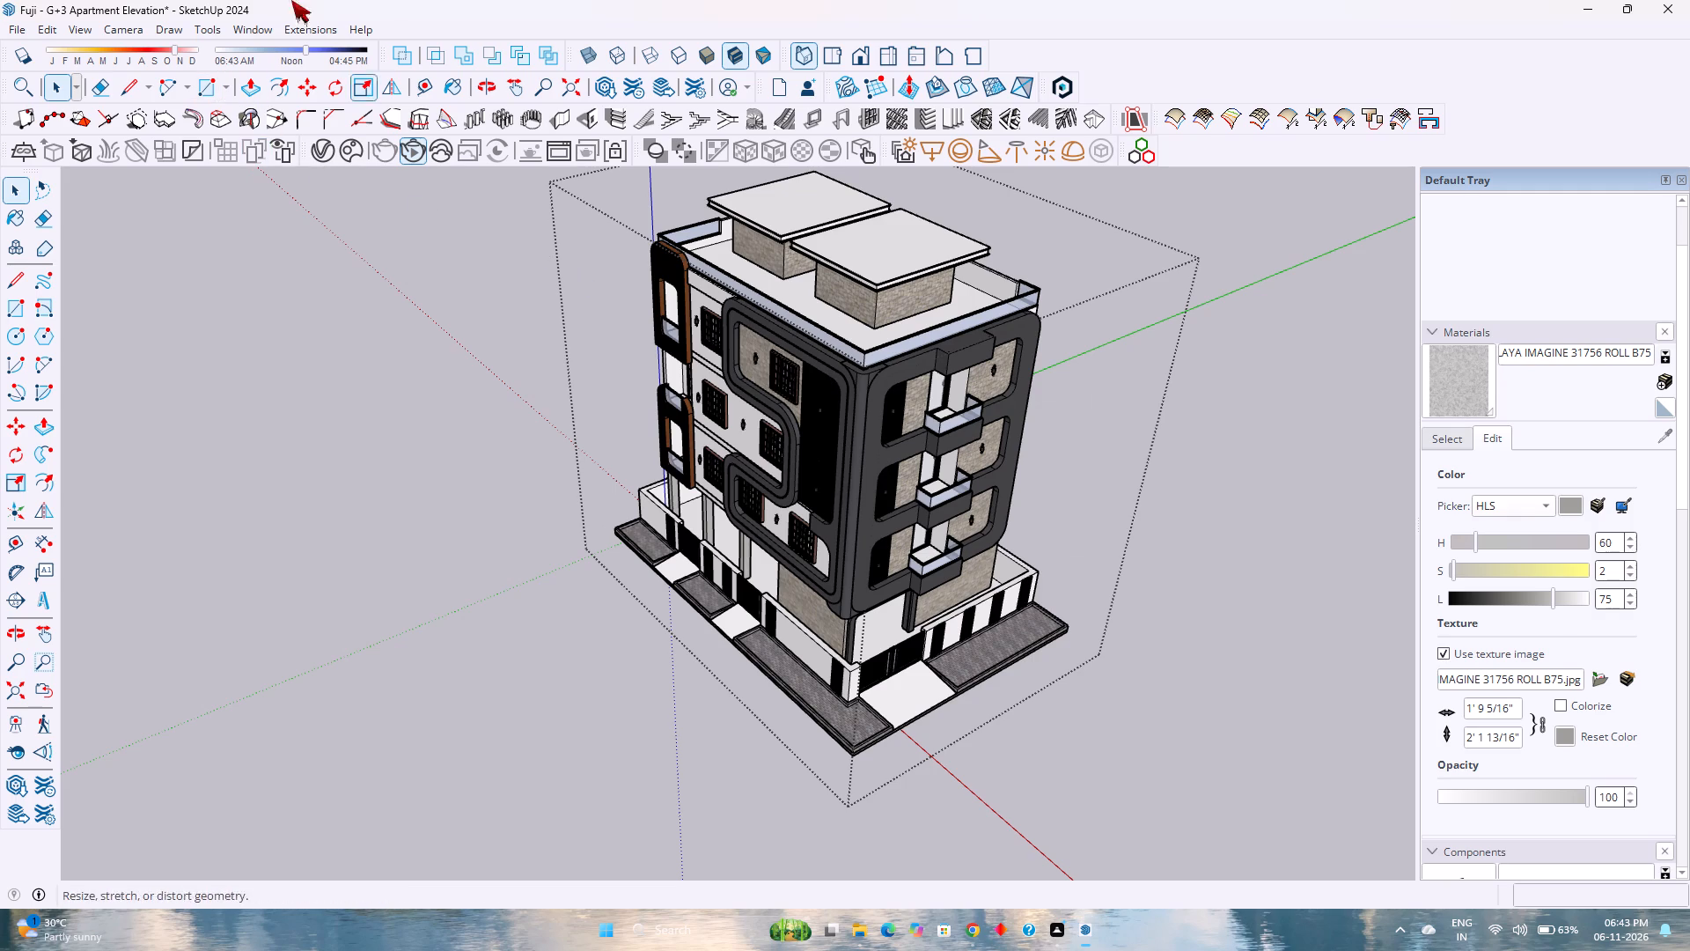
pyautogui.click(258, 29)
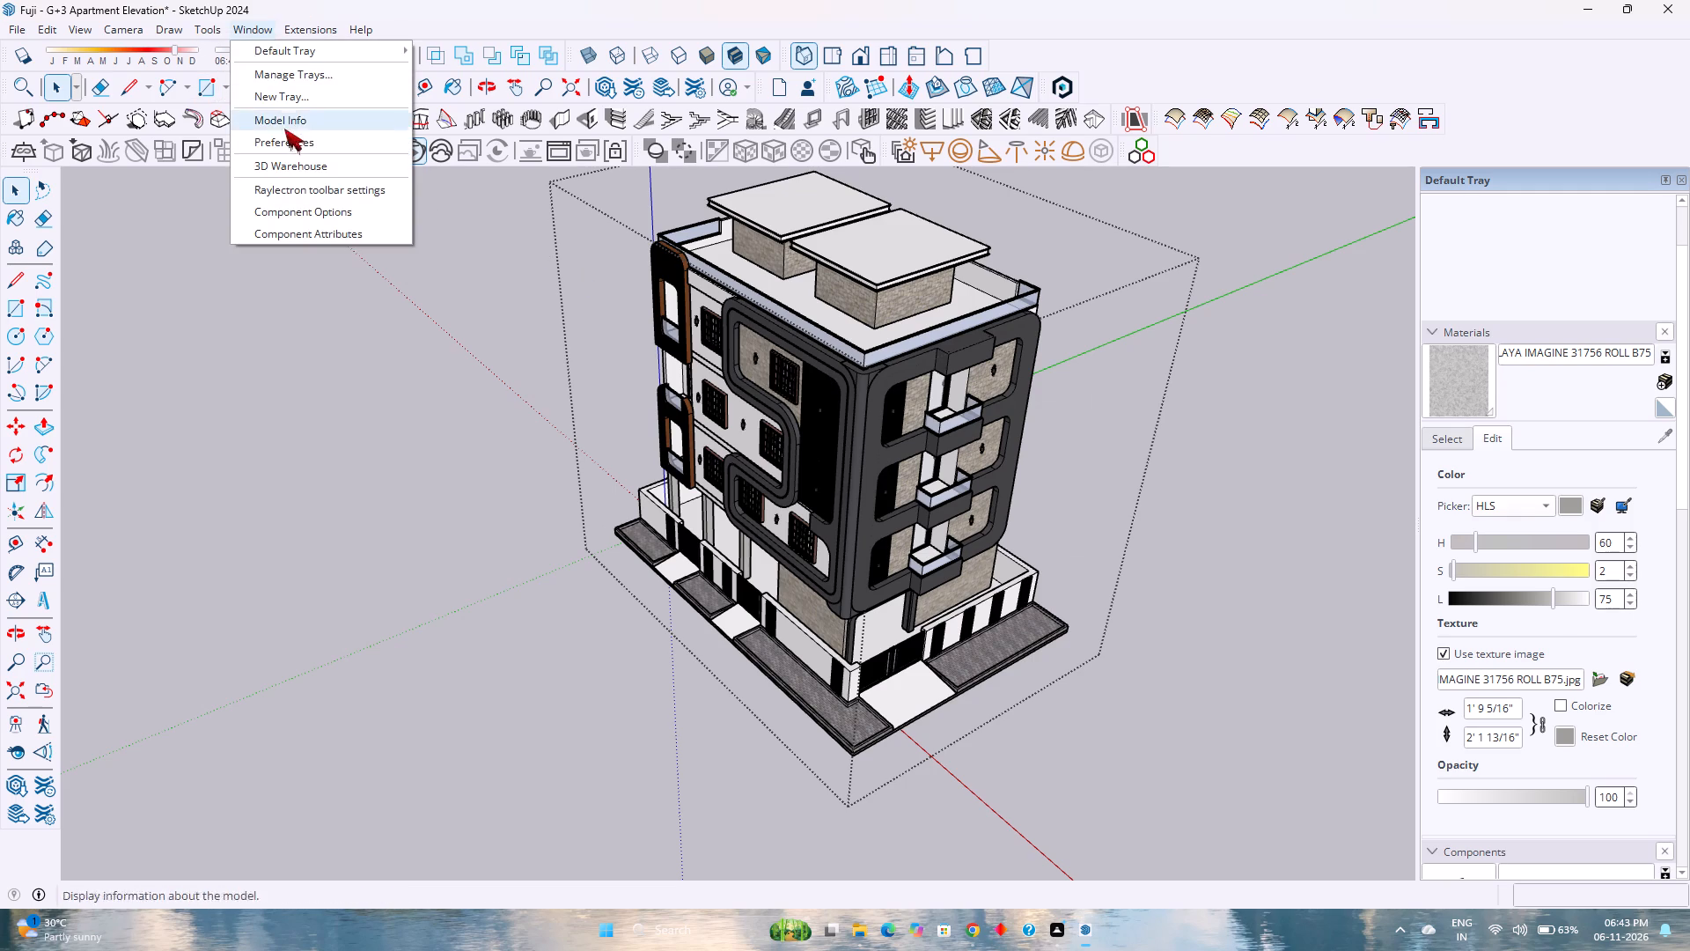
pyautogui.click(292, 158)
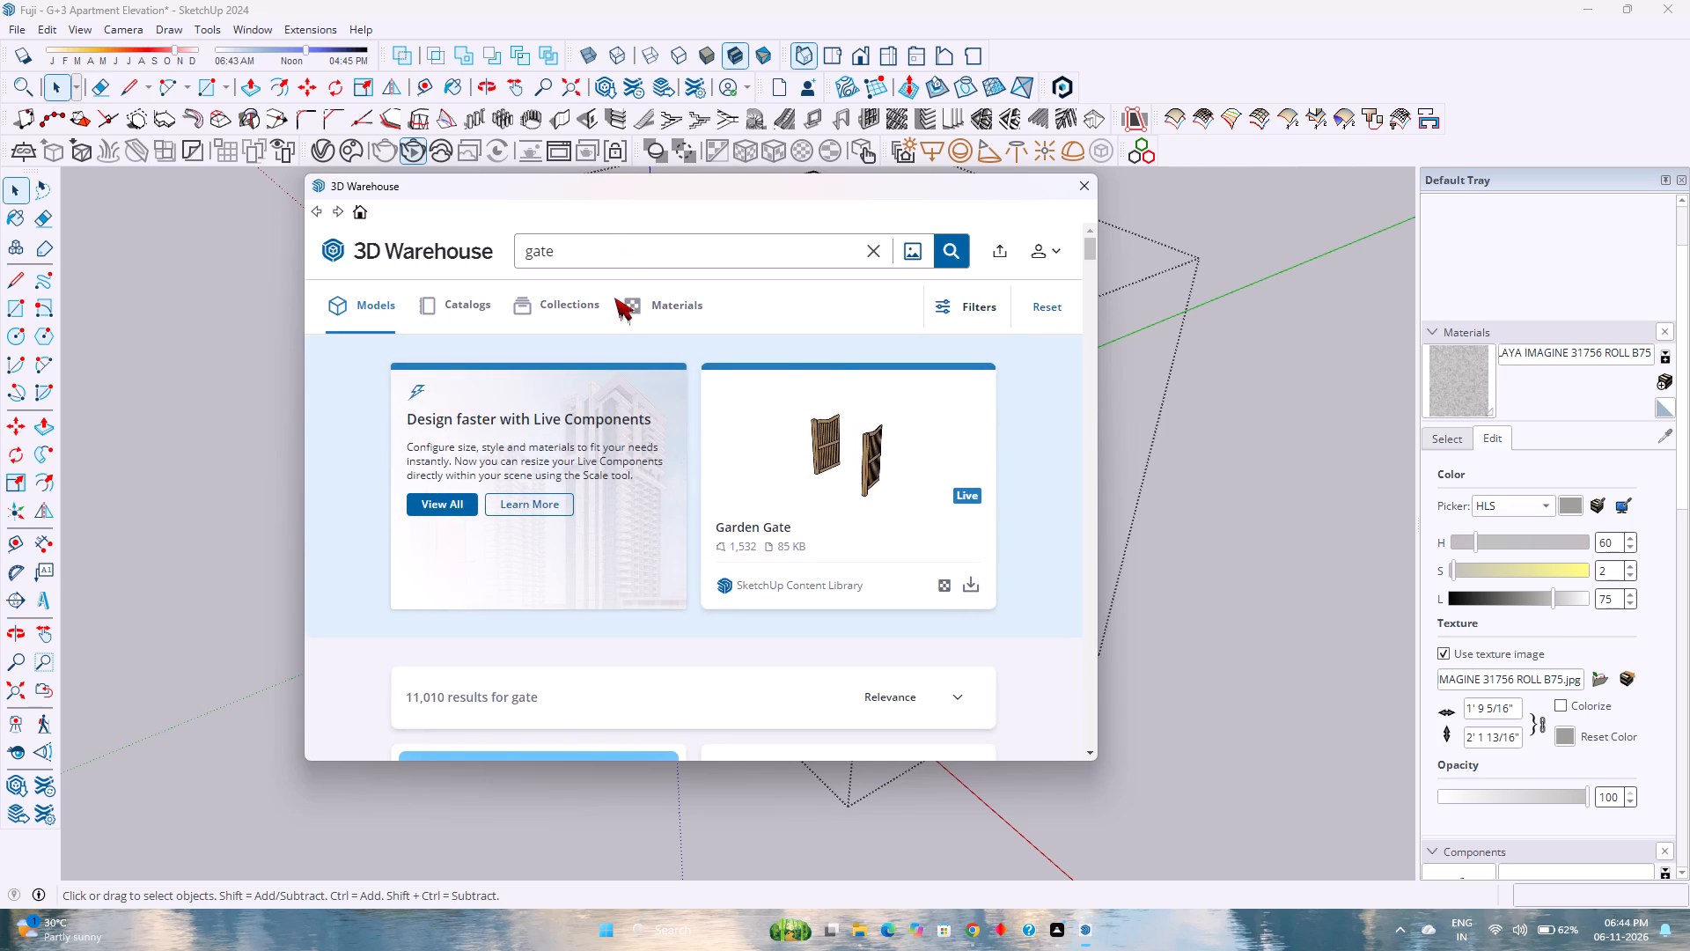
# Replace the gate search in the 3D Warehouse with a model search for "plants".
pyautogui.scroll(-2, 661, 313)
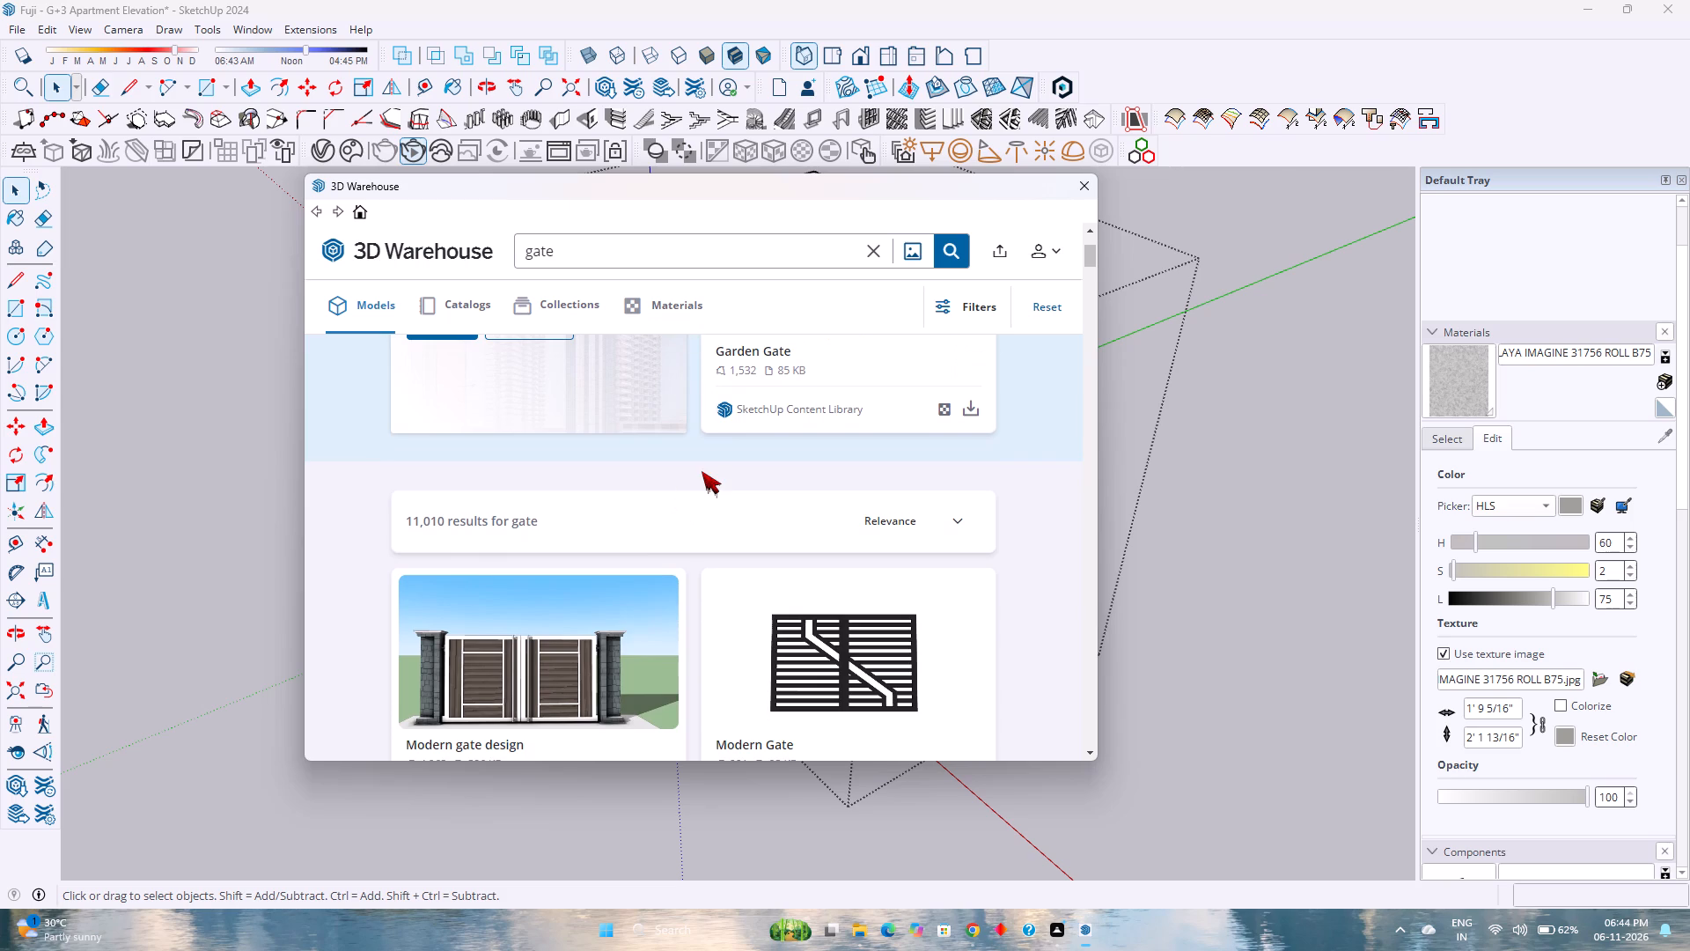
pyautogui.scroll(4, 702, 471)
pyautogui.scroll(-6, 706, 468)
pyautogui.scroll(2, 714, 465)
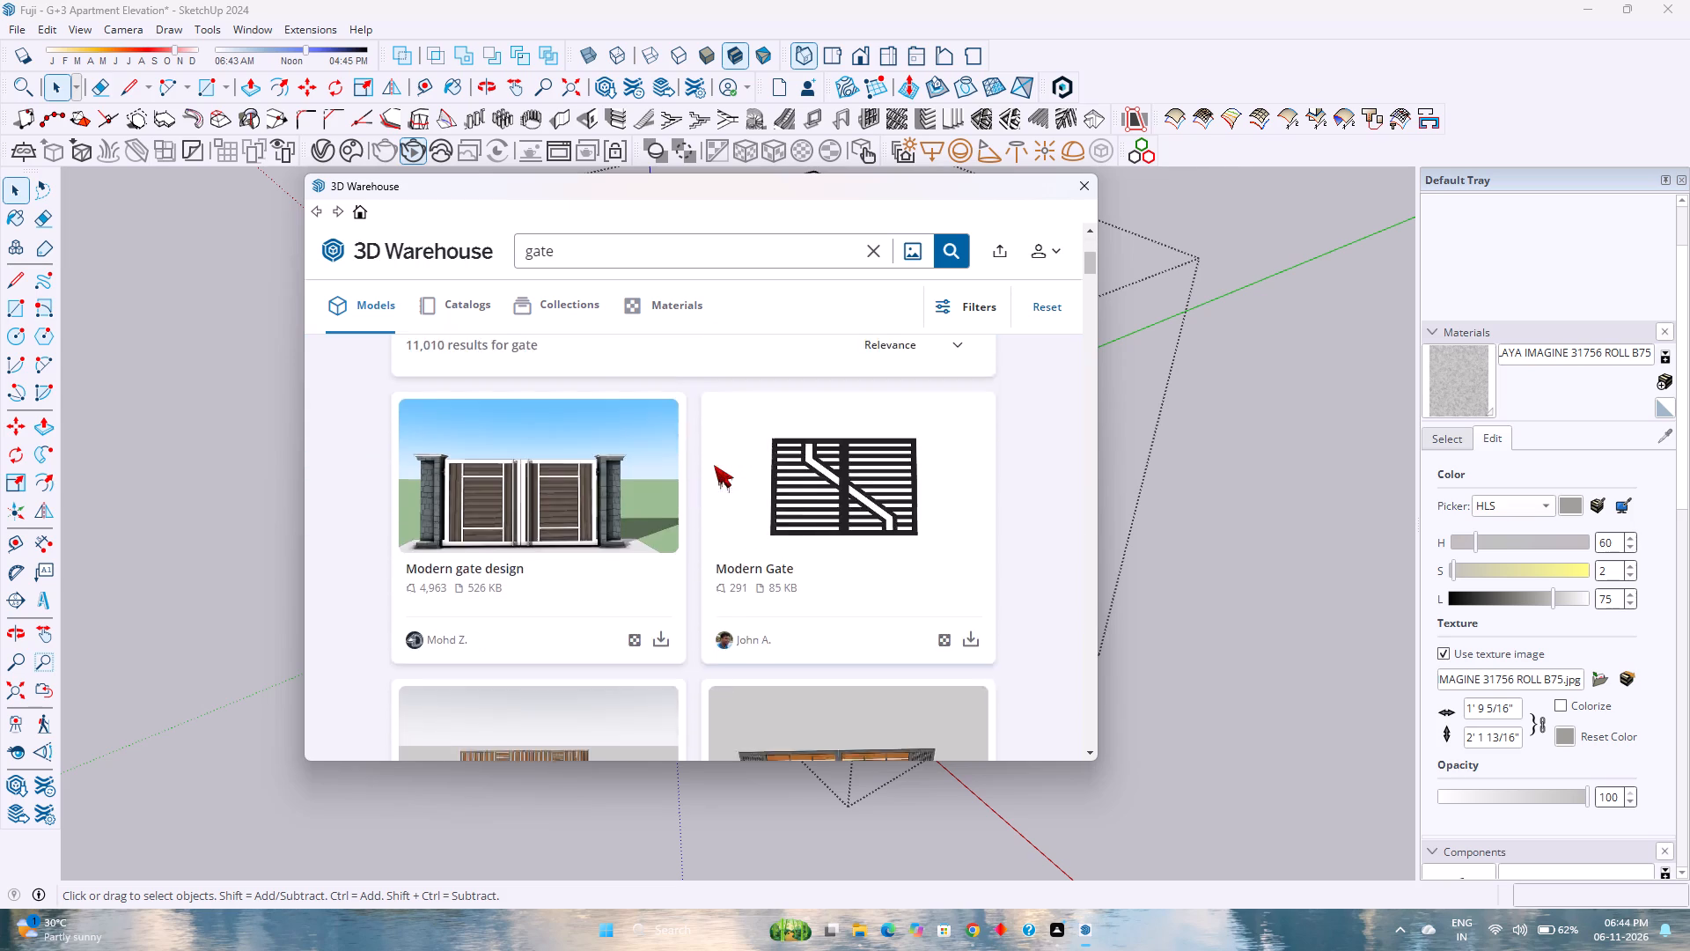
pyautogui.scroll(2, 714, 465)
pyautogui.click(880, 251)
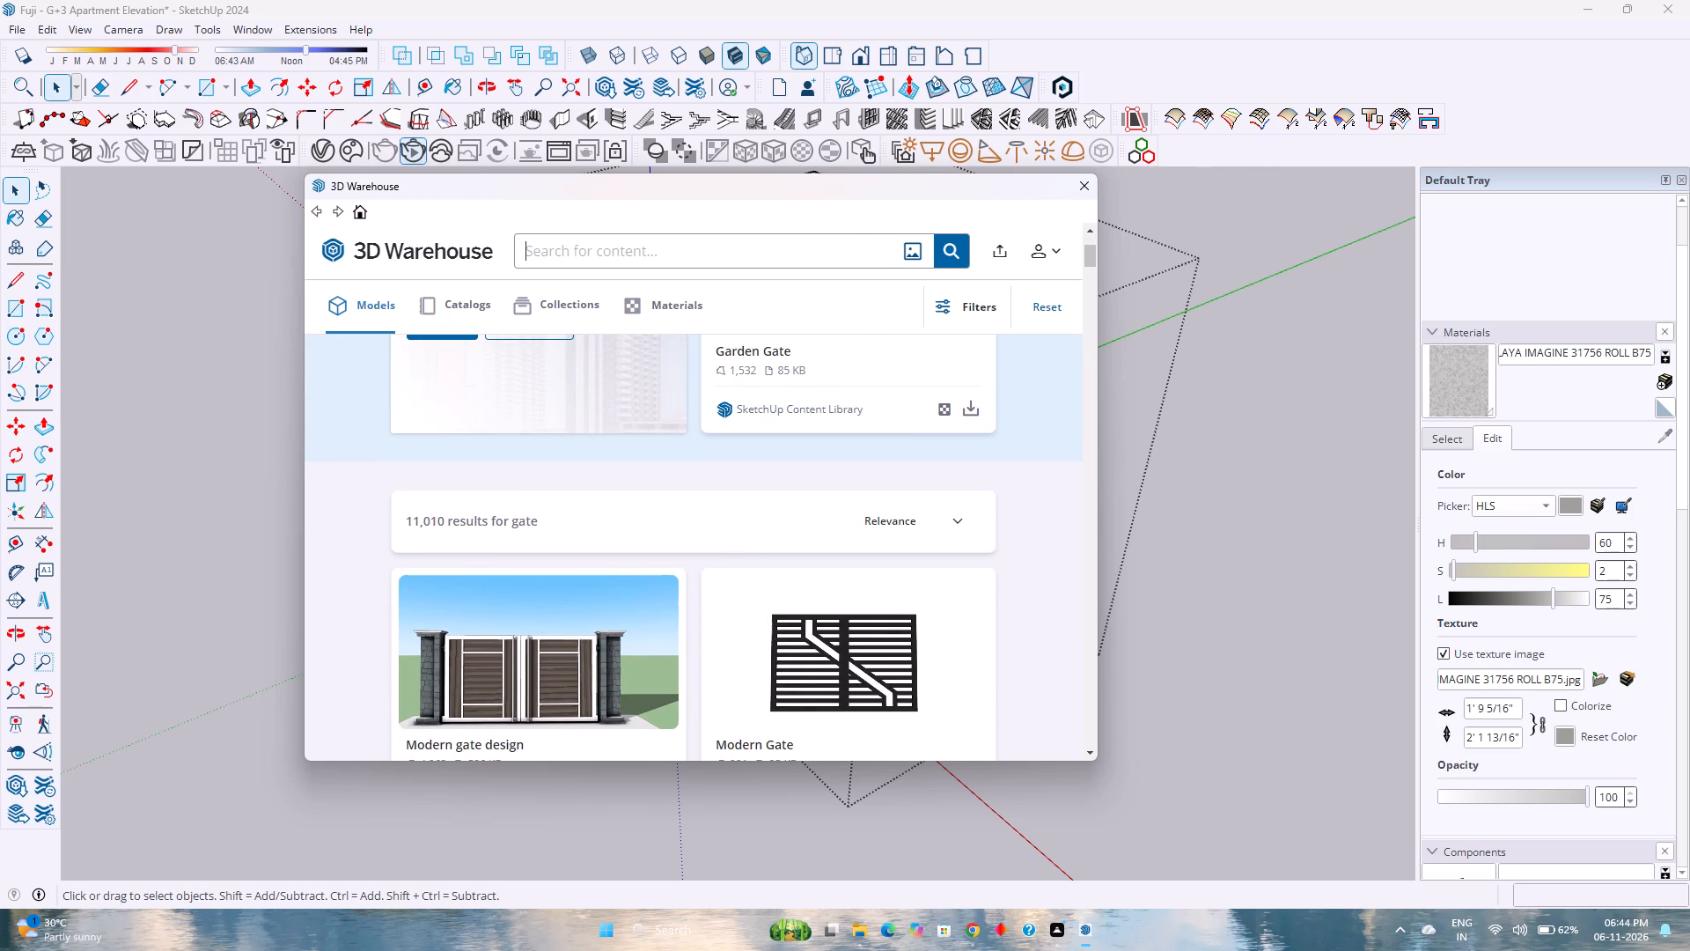
pyautogui.click(805, 241)
pyautogui.press('p')
pyautogui.press('l')
pyautogui.press('a')
pyautogui.press('n')
pyautogui.write('ts')
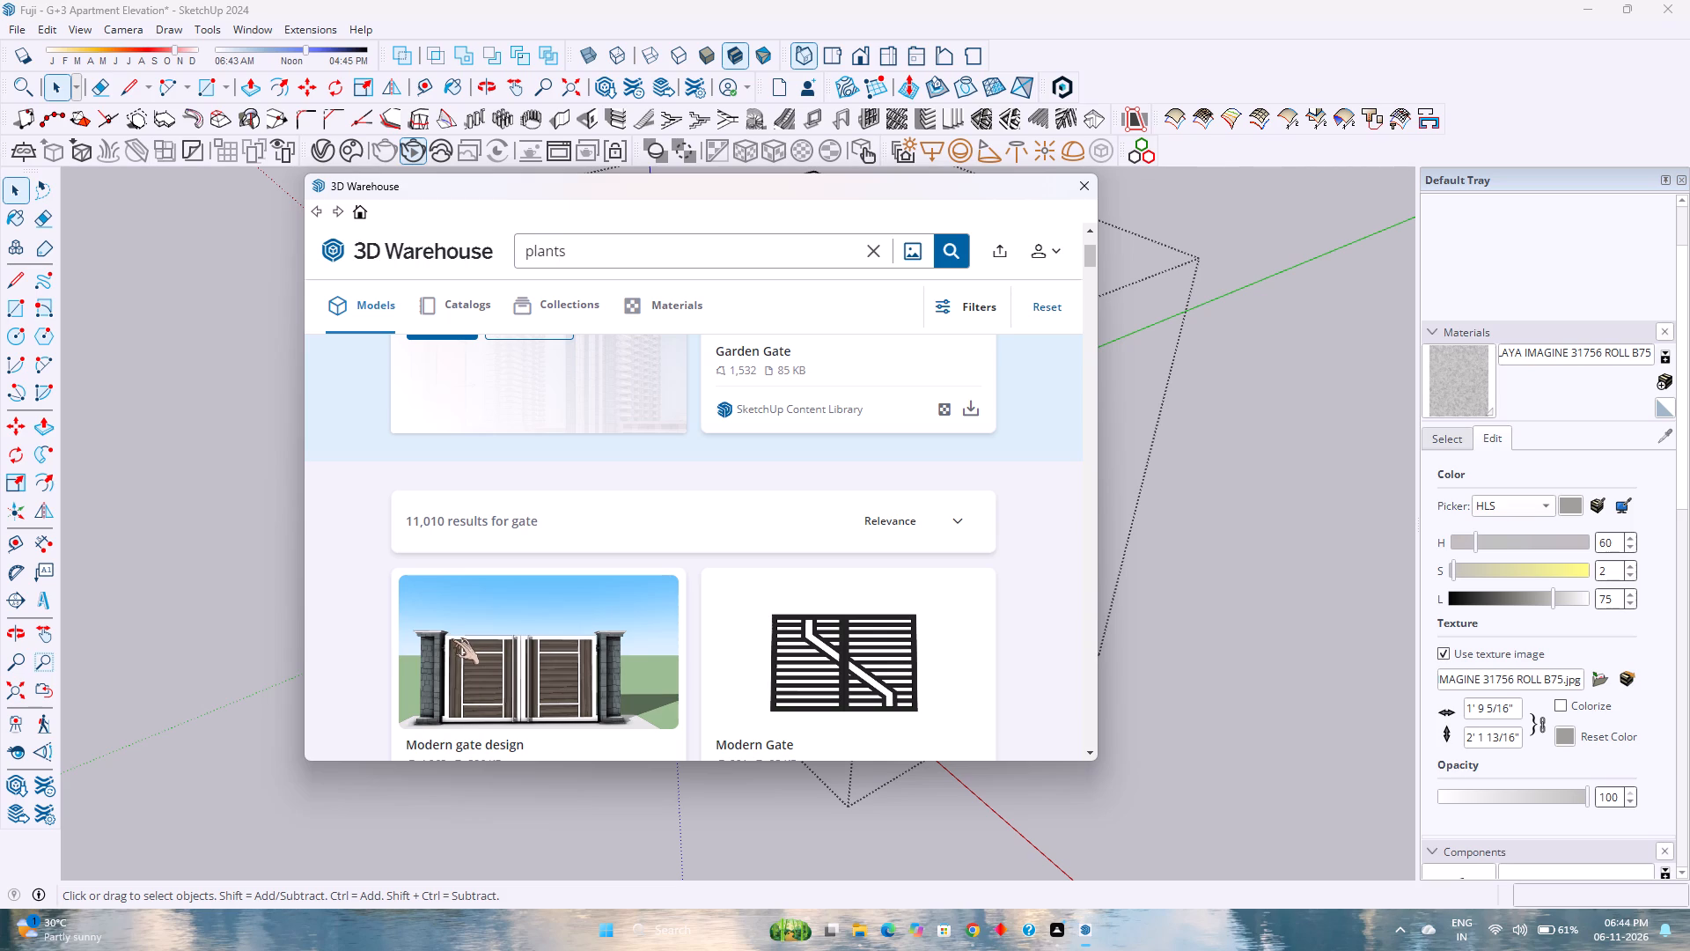
pyautogui.press('Return')
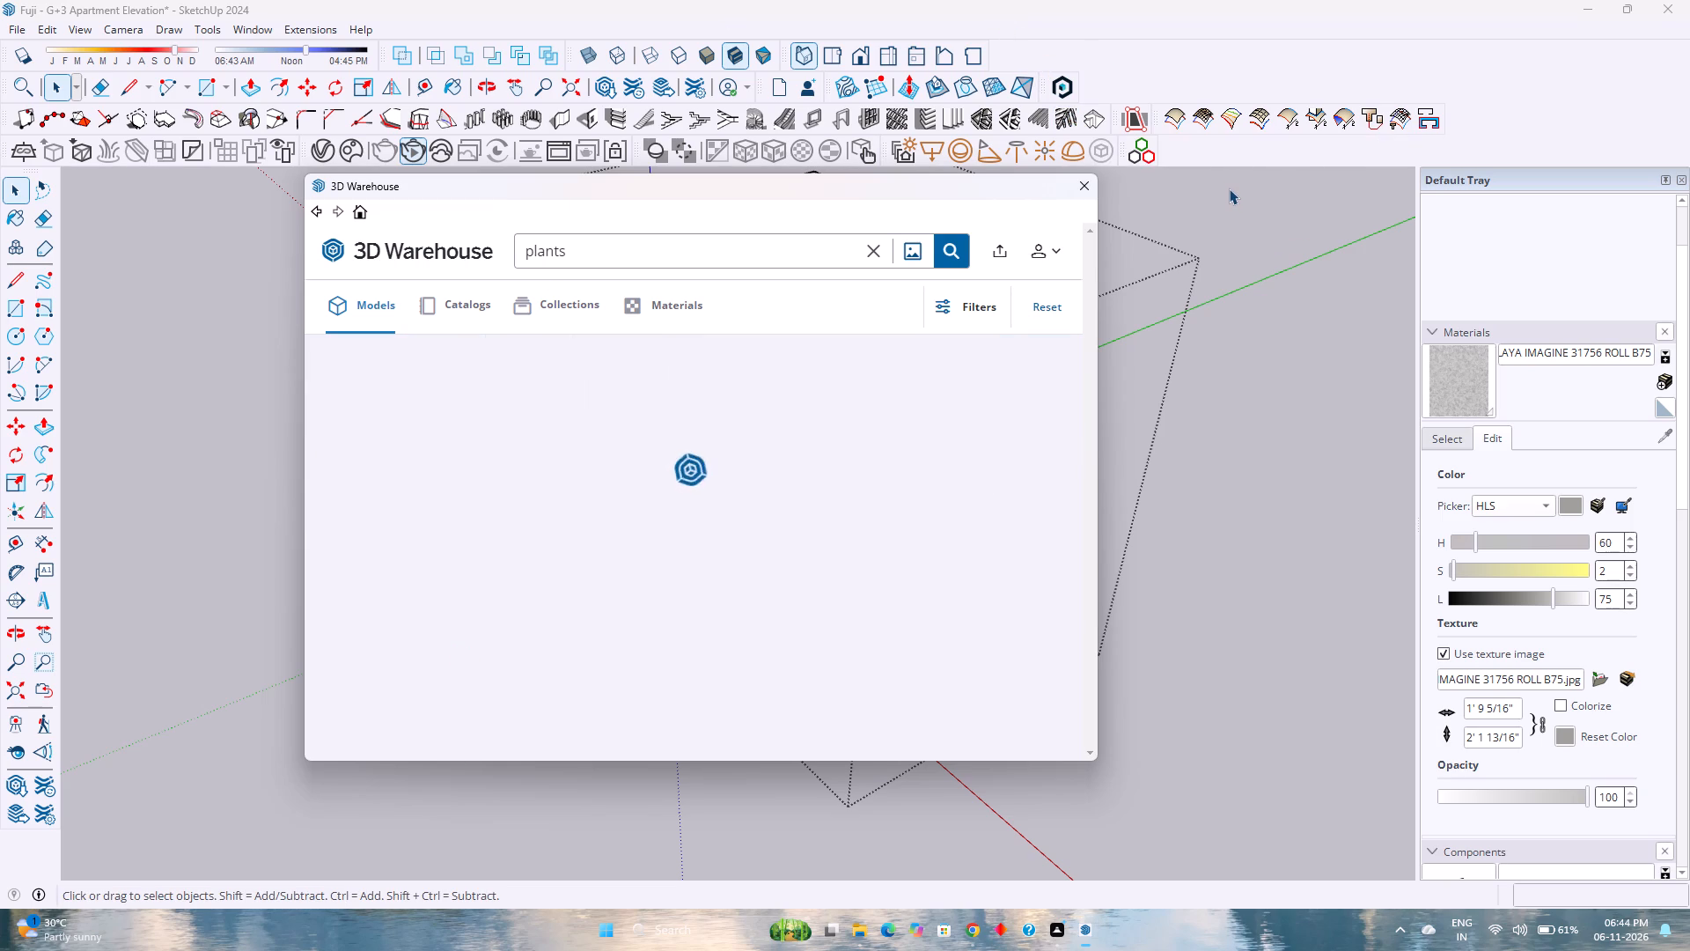
# Refine the 3D Warehouse model search to "plants garden".
pyautogui.scroll(-1, 1229, 188)
pyautogui.scroll(1, 834, 682)
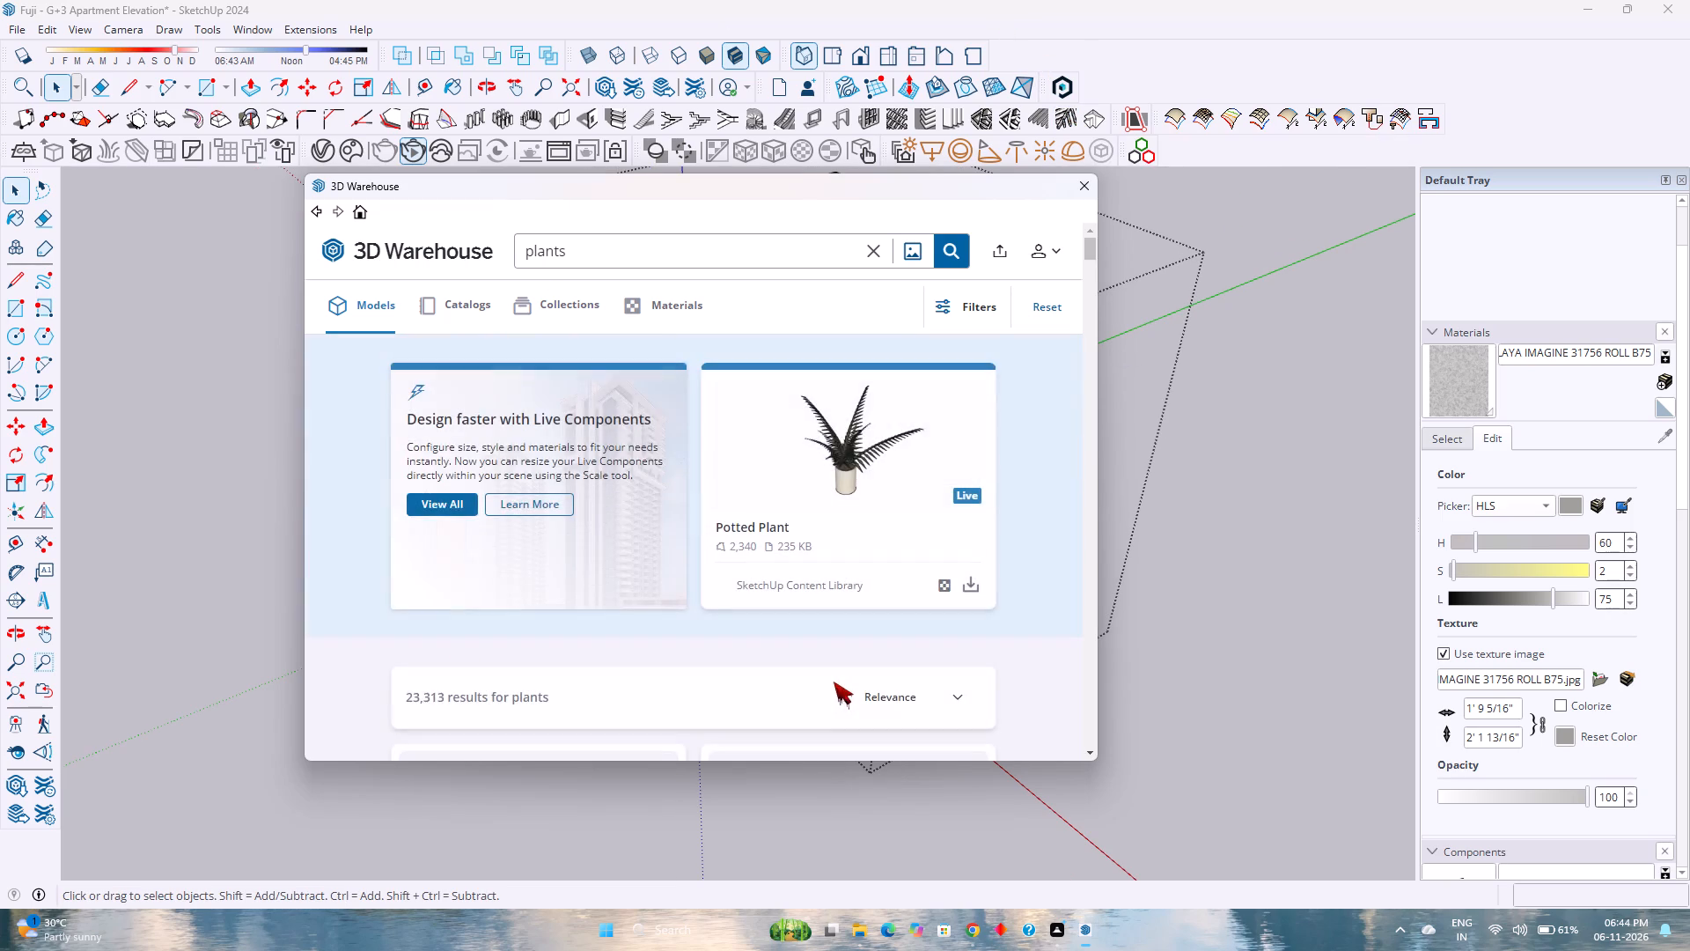
pyautogui.scroll(2, 834, 682)
pyautogui.scroll(-4, 842, 577)
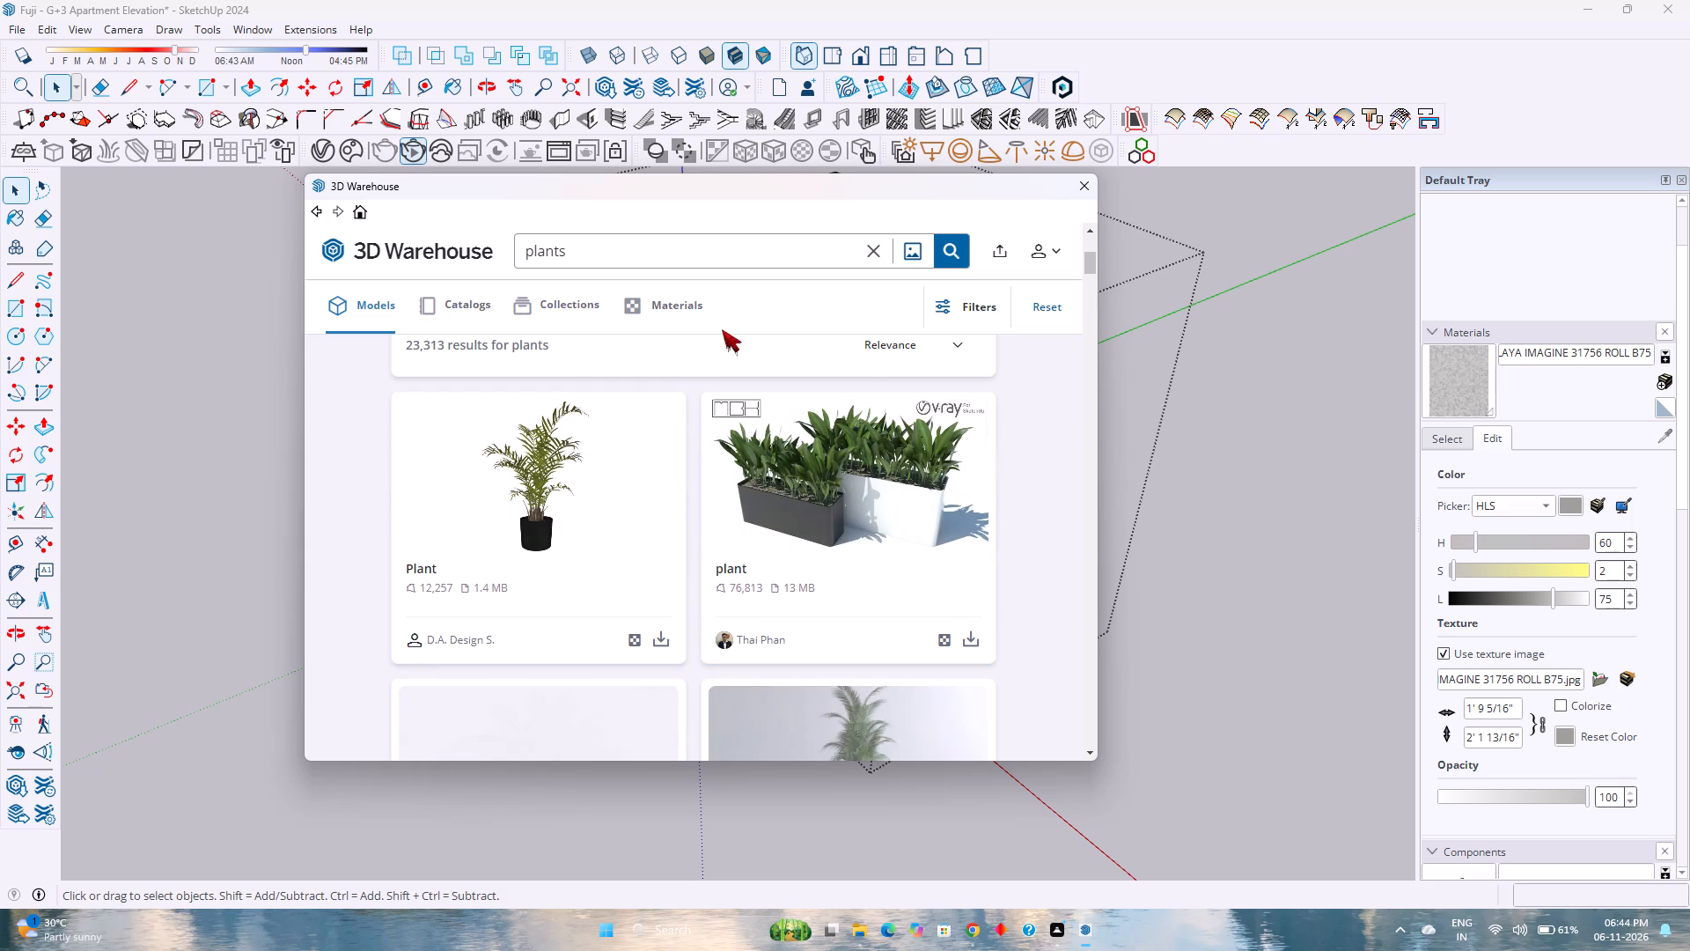
pyautogui.click(585, 246)
pyautogui.press('space')
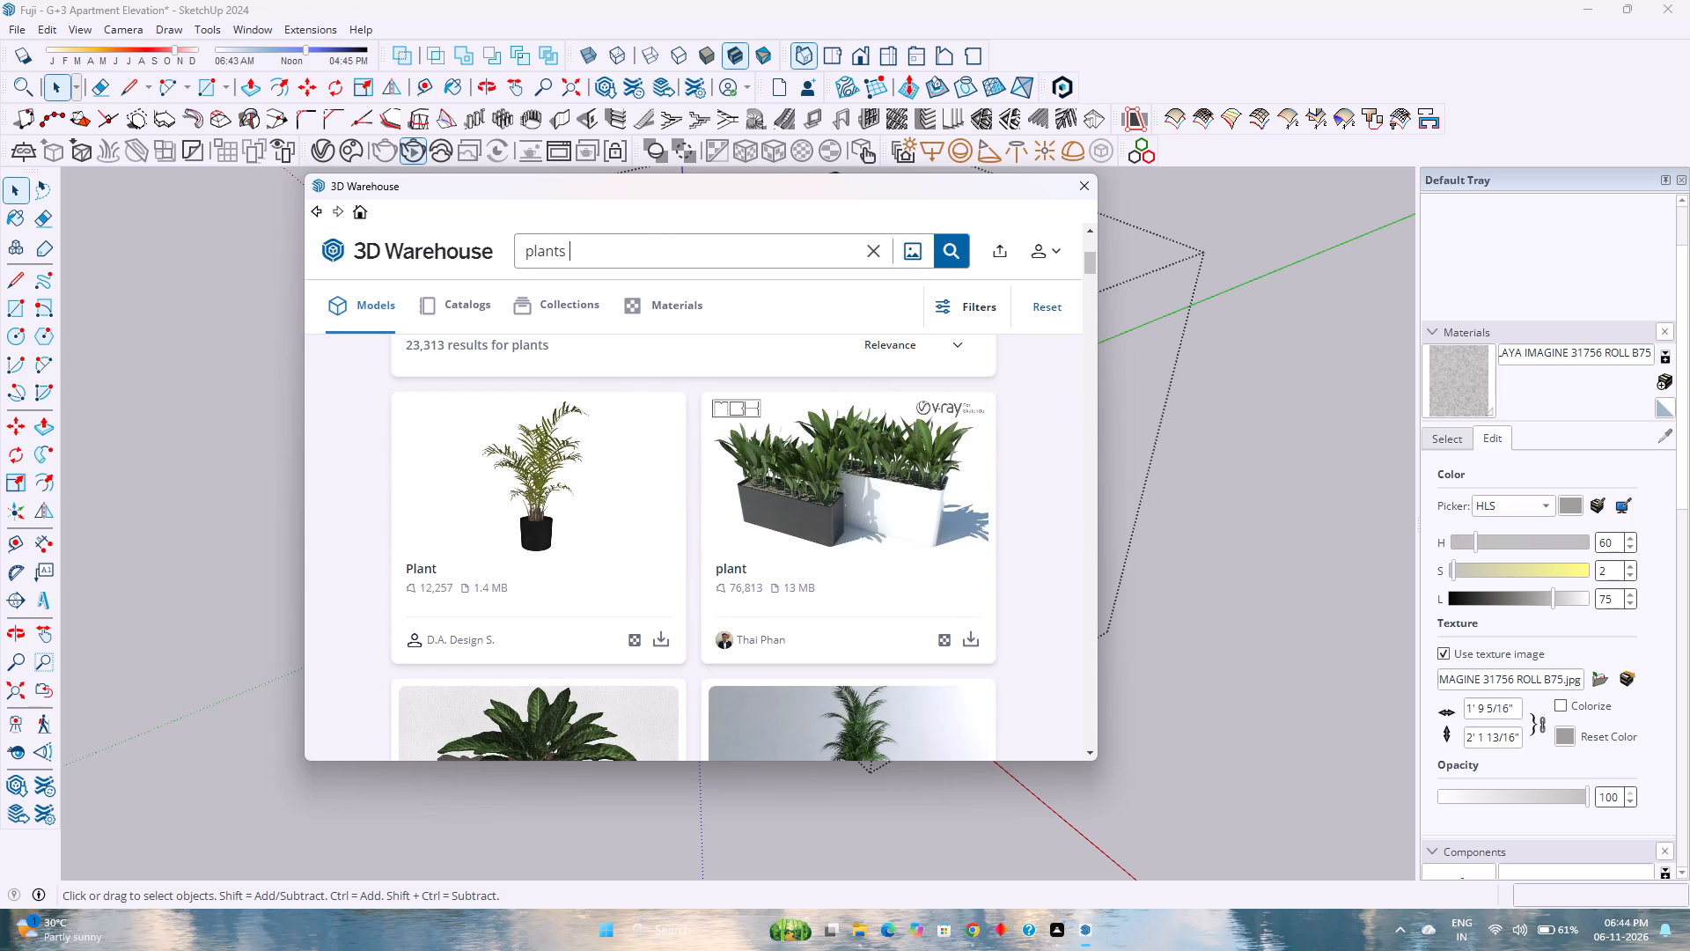
pyautogui.press('g')
pyautogui.press('a')
pyautogui.press('r')
pyautogui.write('den')
pyautogui.press('Return')
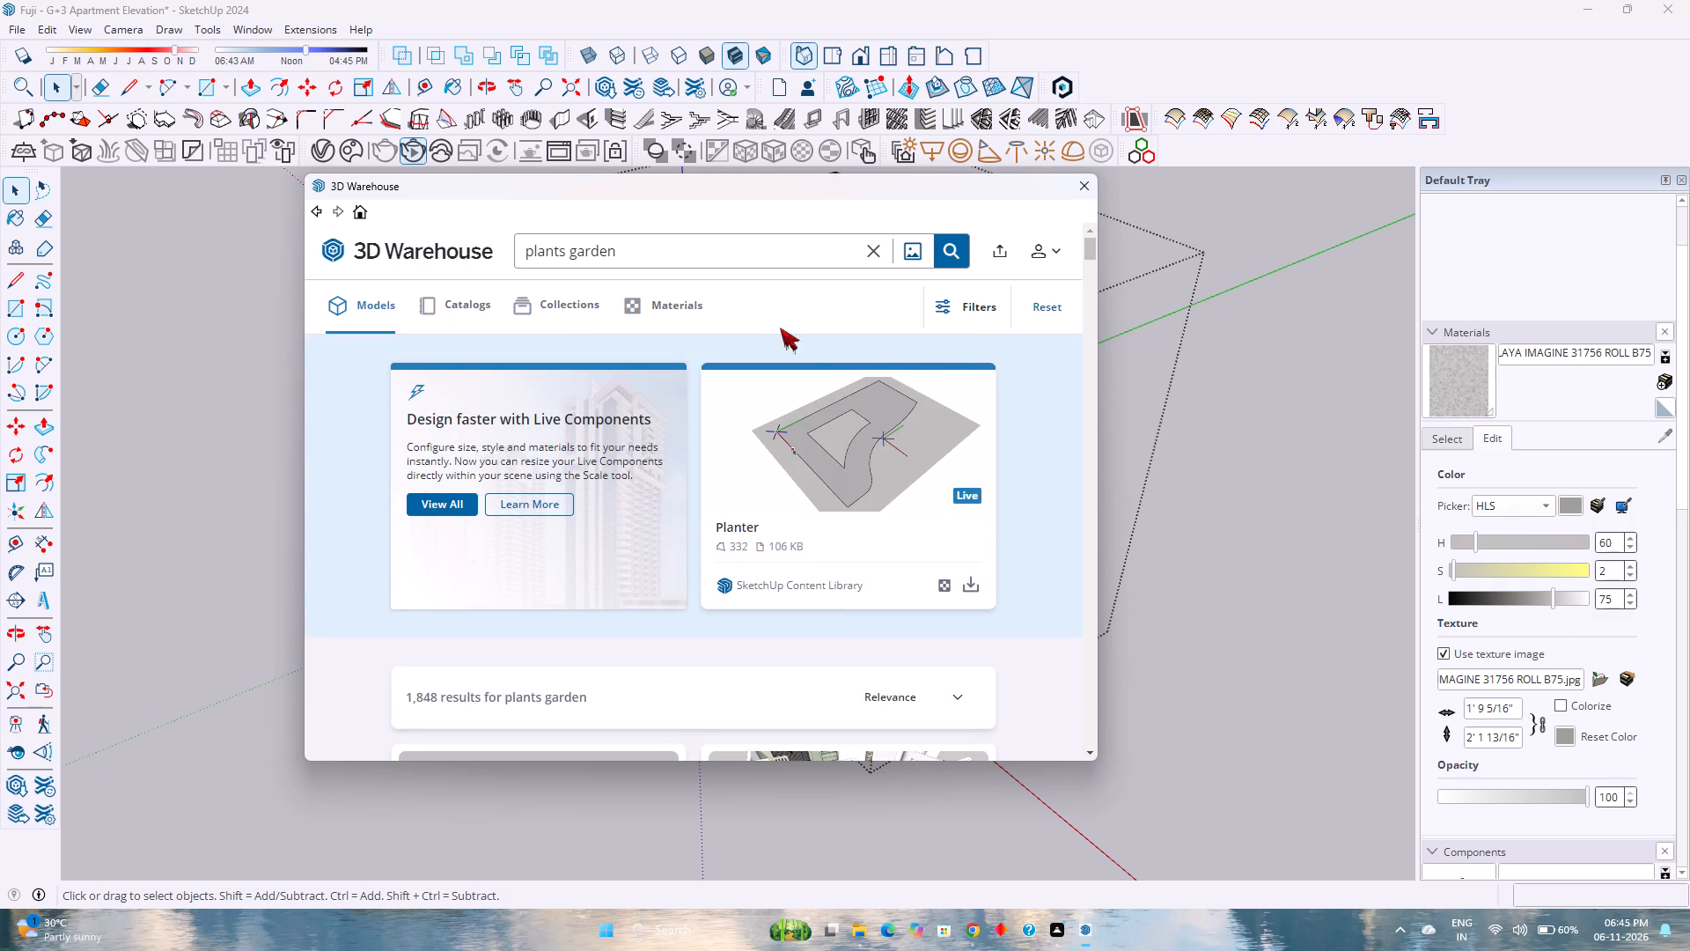
# Examine the garden plant models in the search results for planting that suits the kerbed strips outside the compound wall.
pyautogui.scroll(-4, 744, 478)
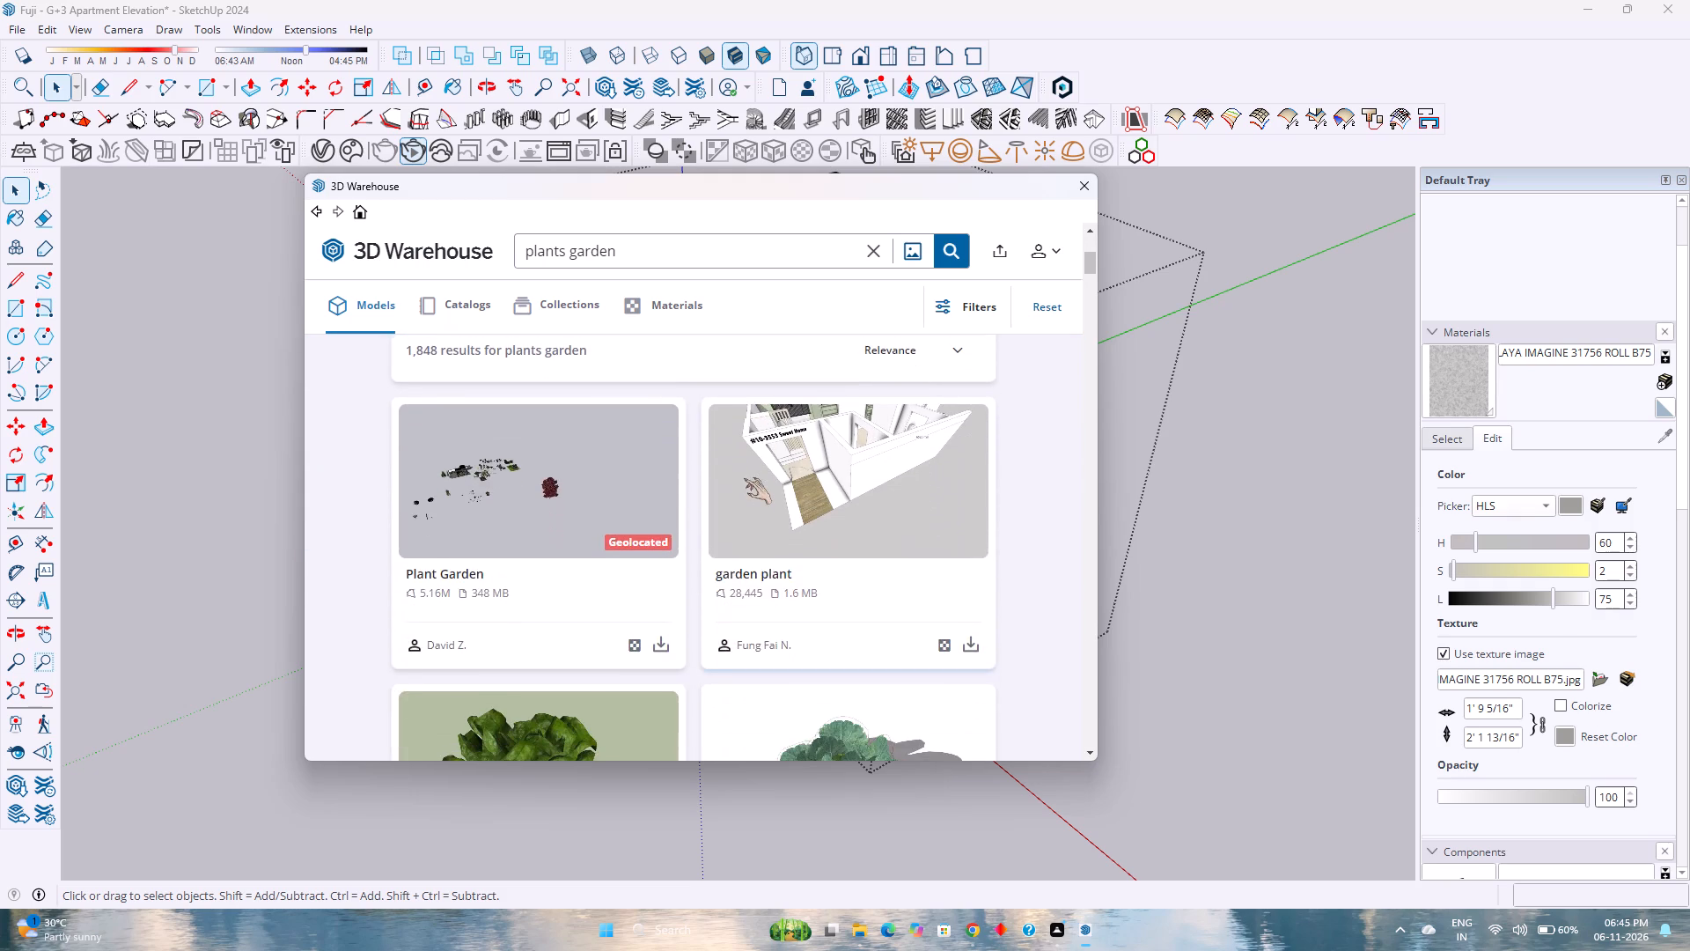
pyautogui.scroll(-10, 744, 478)
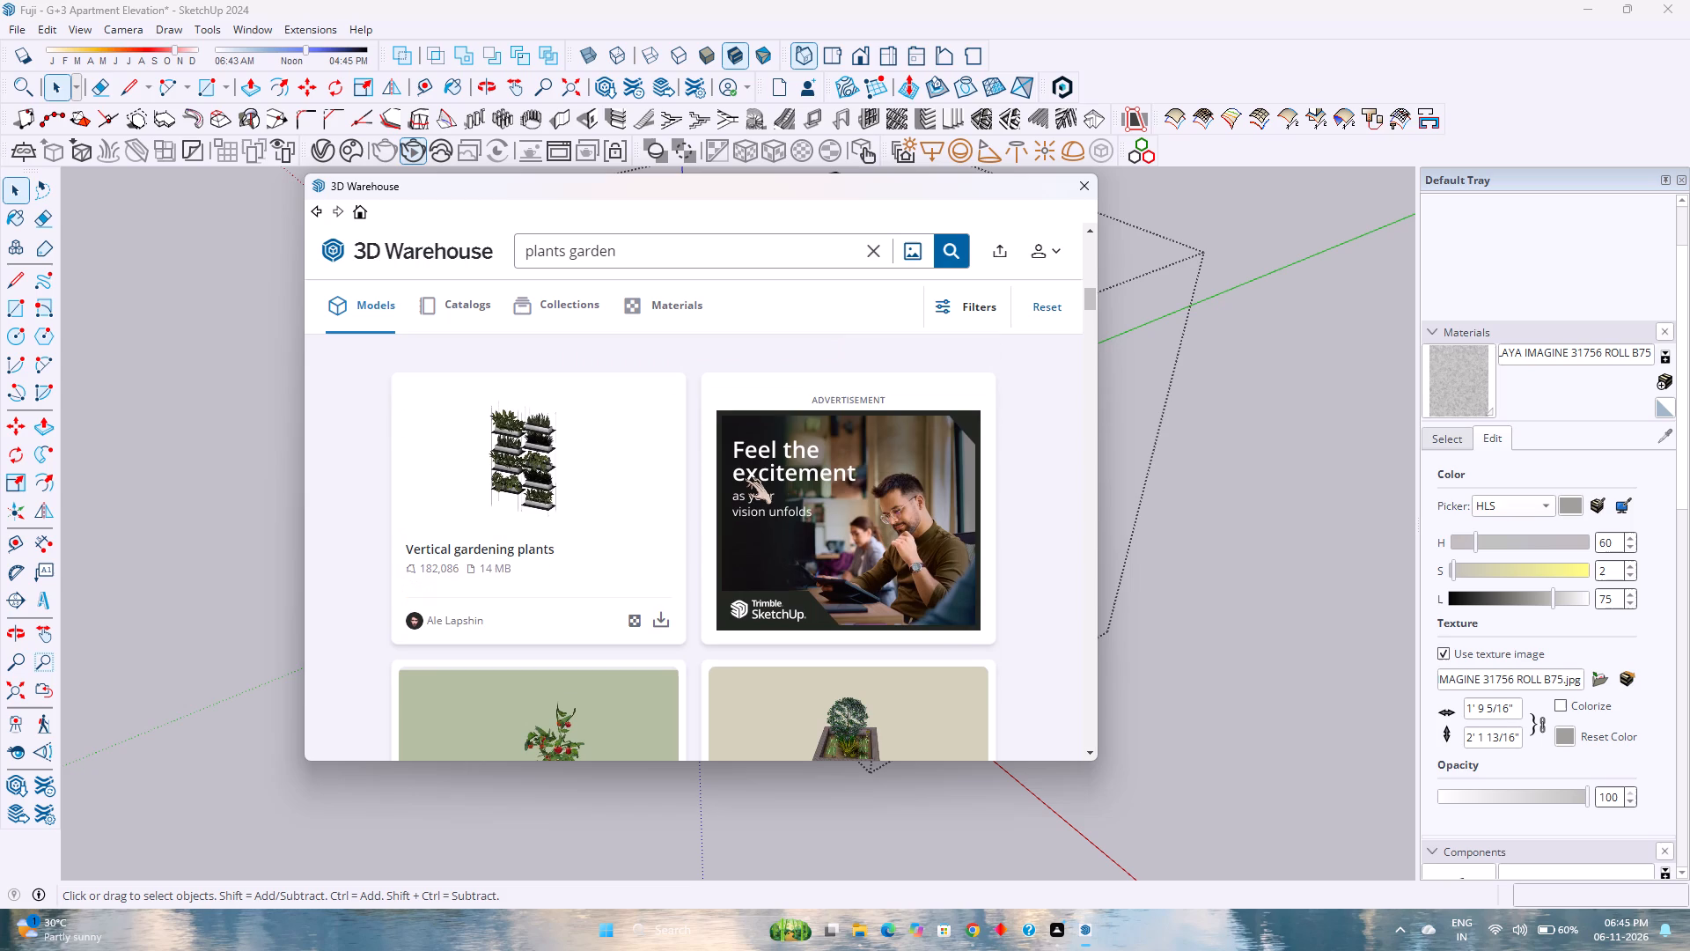
pyautogui.scroll(-8, 744, 478)
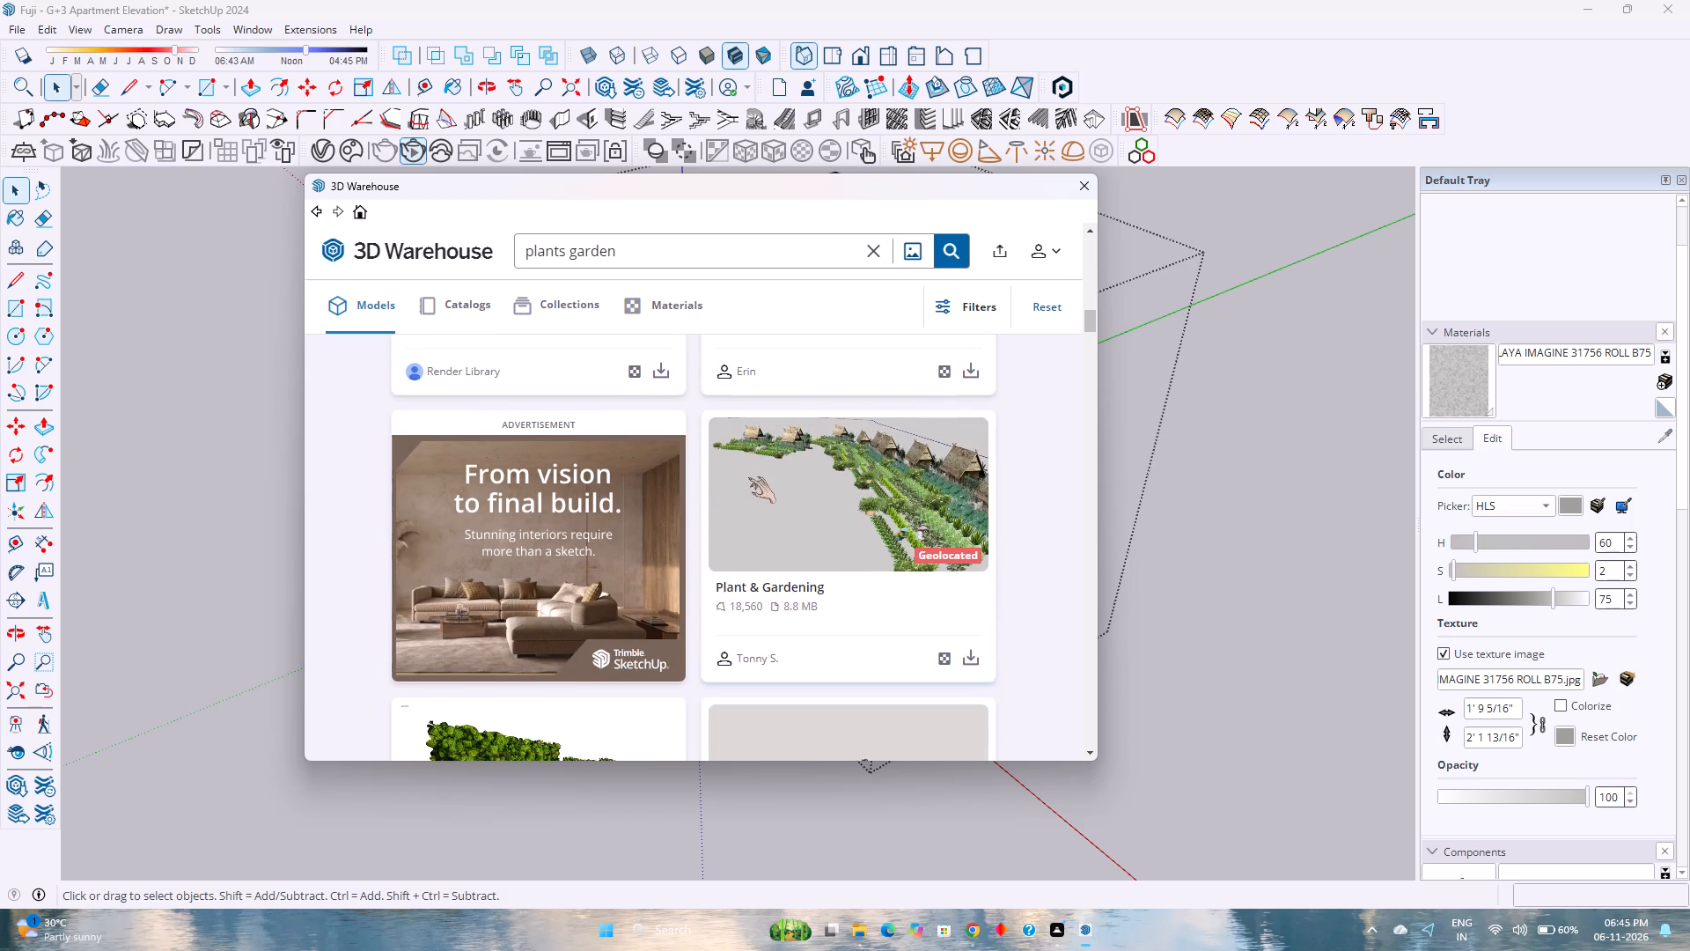
pyautogui.scroll(-8, 748, 477)
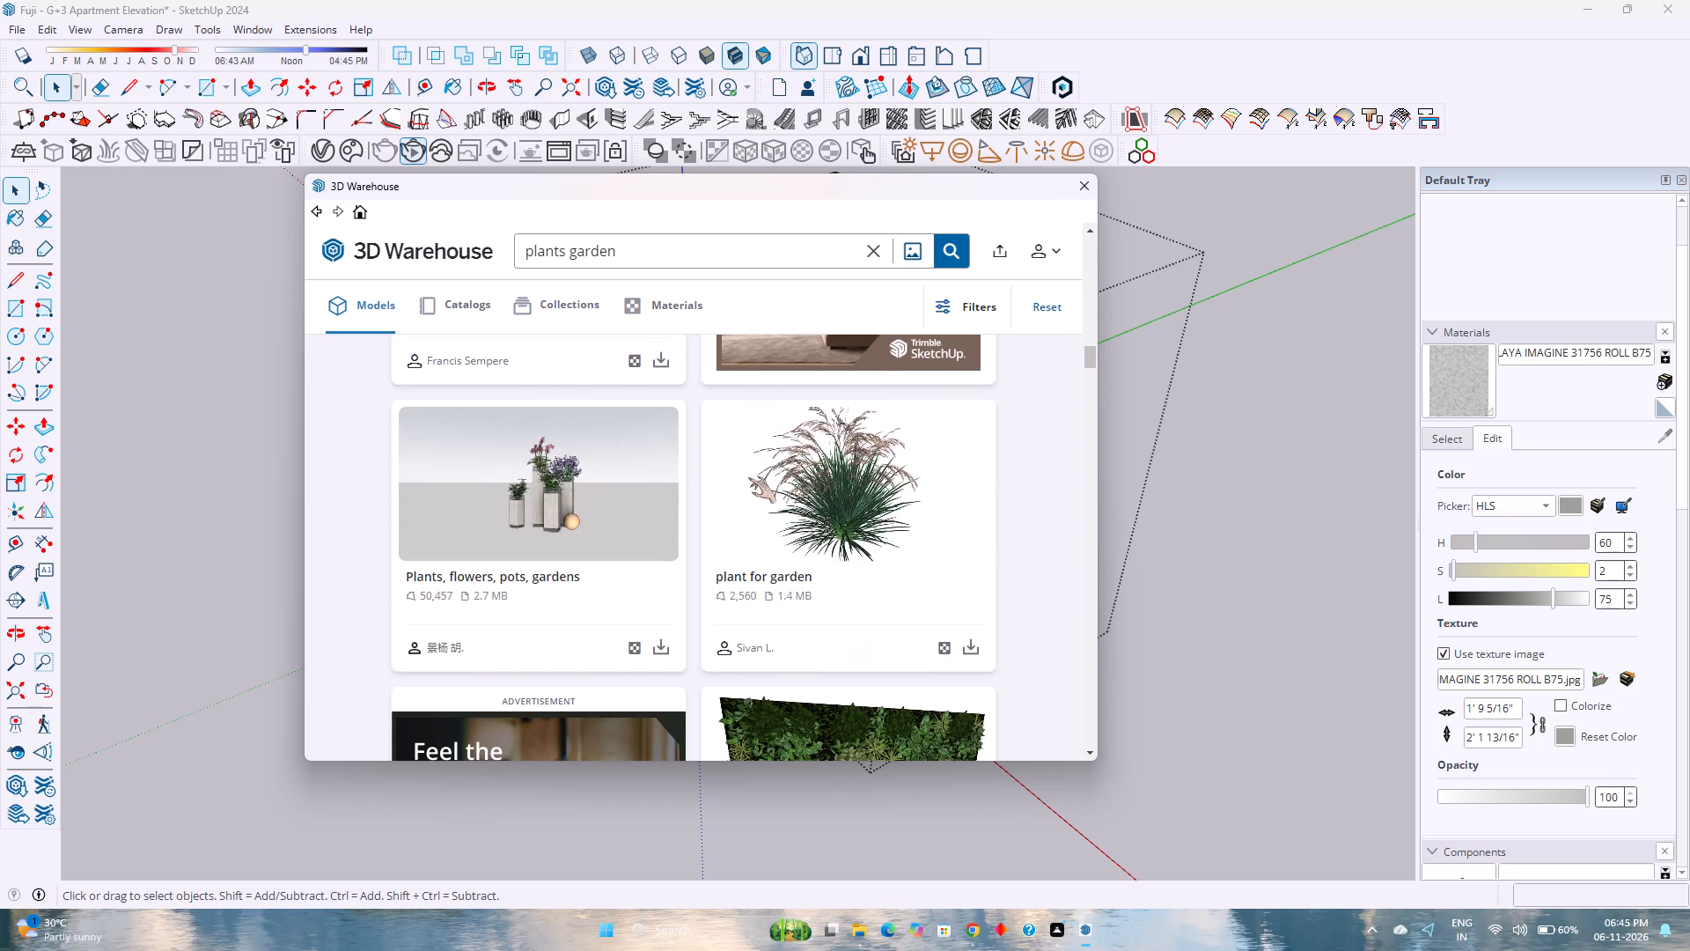
pyautogui.scroll(-7, 748, 477)
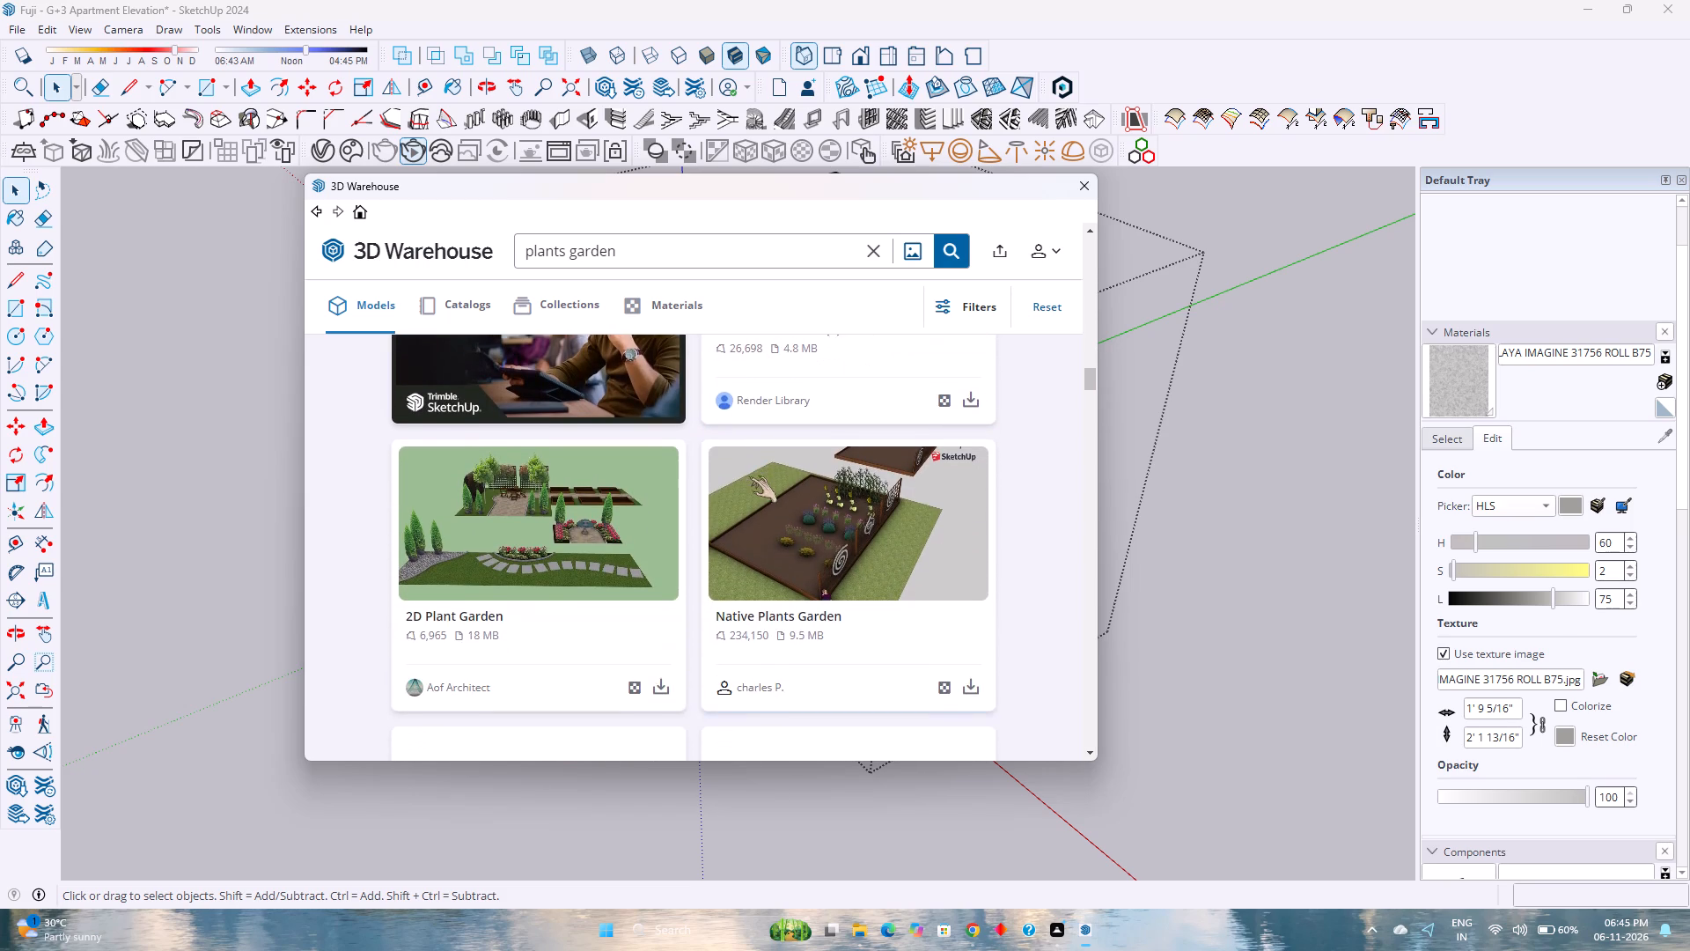
pyautogui.scroll(-9, 749, 476)
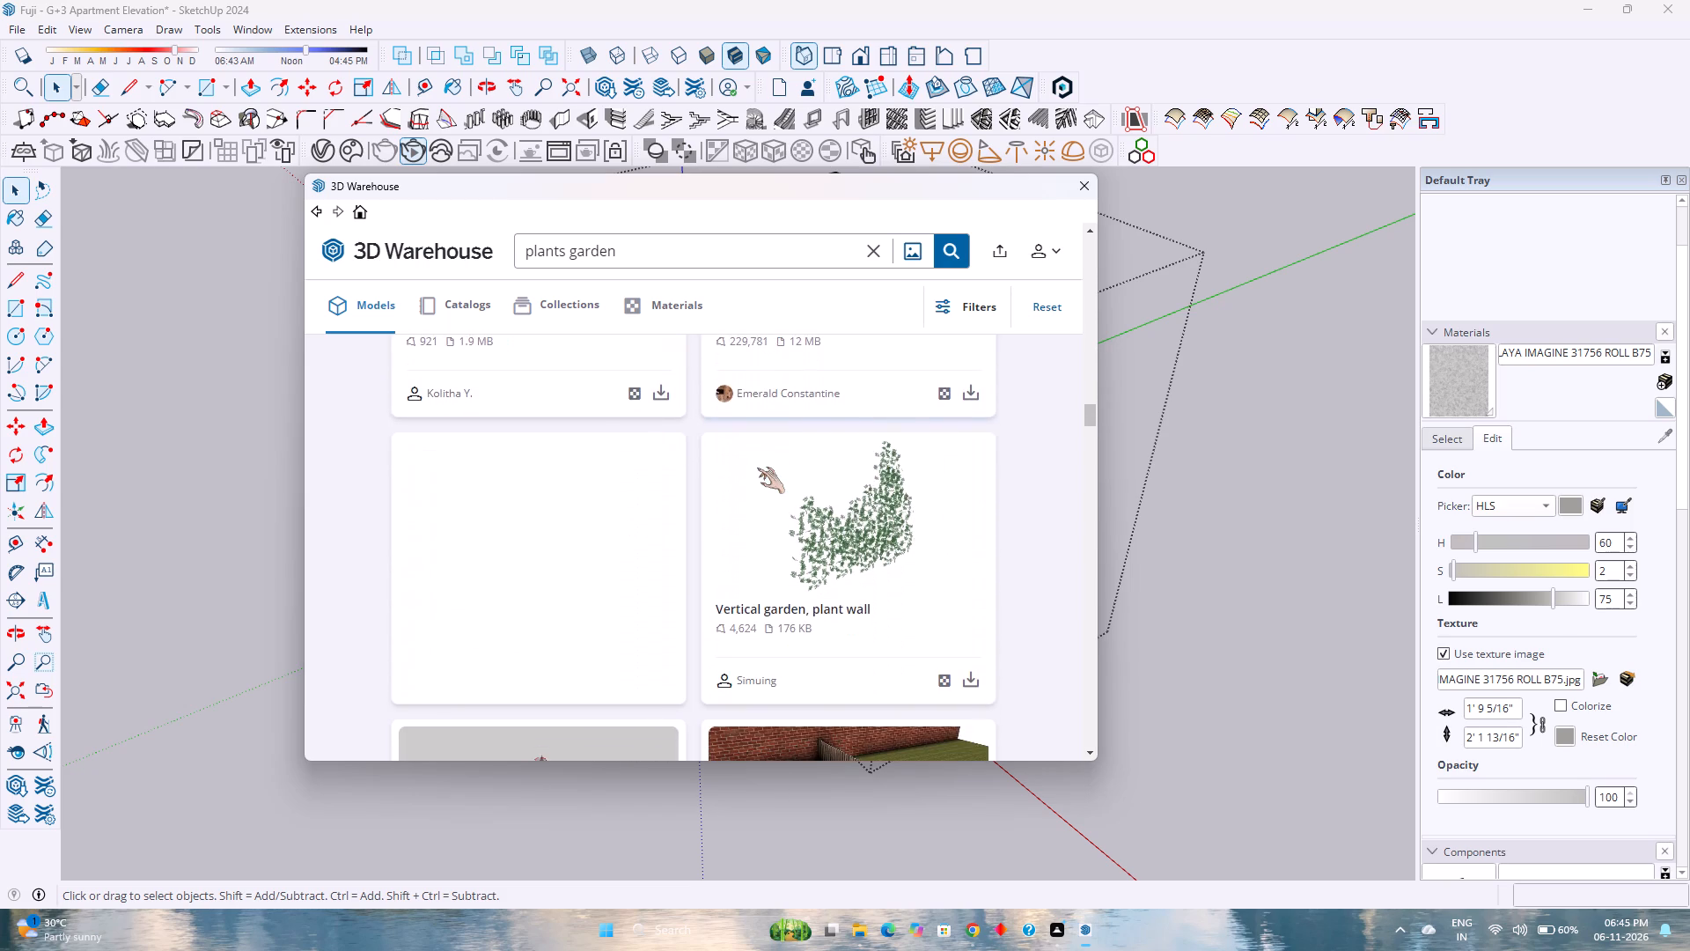
pyautogui.scroll(-5, 757, 468)
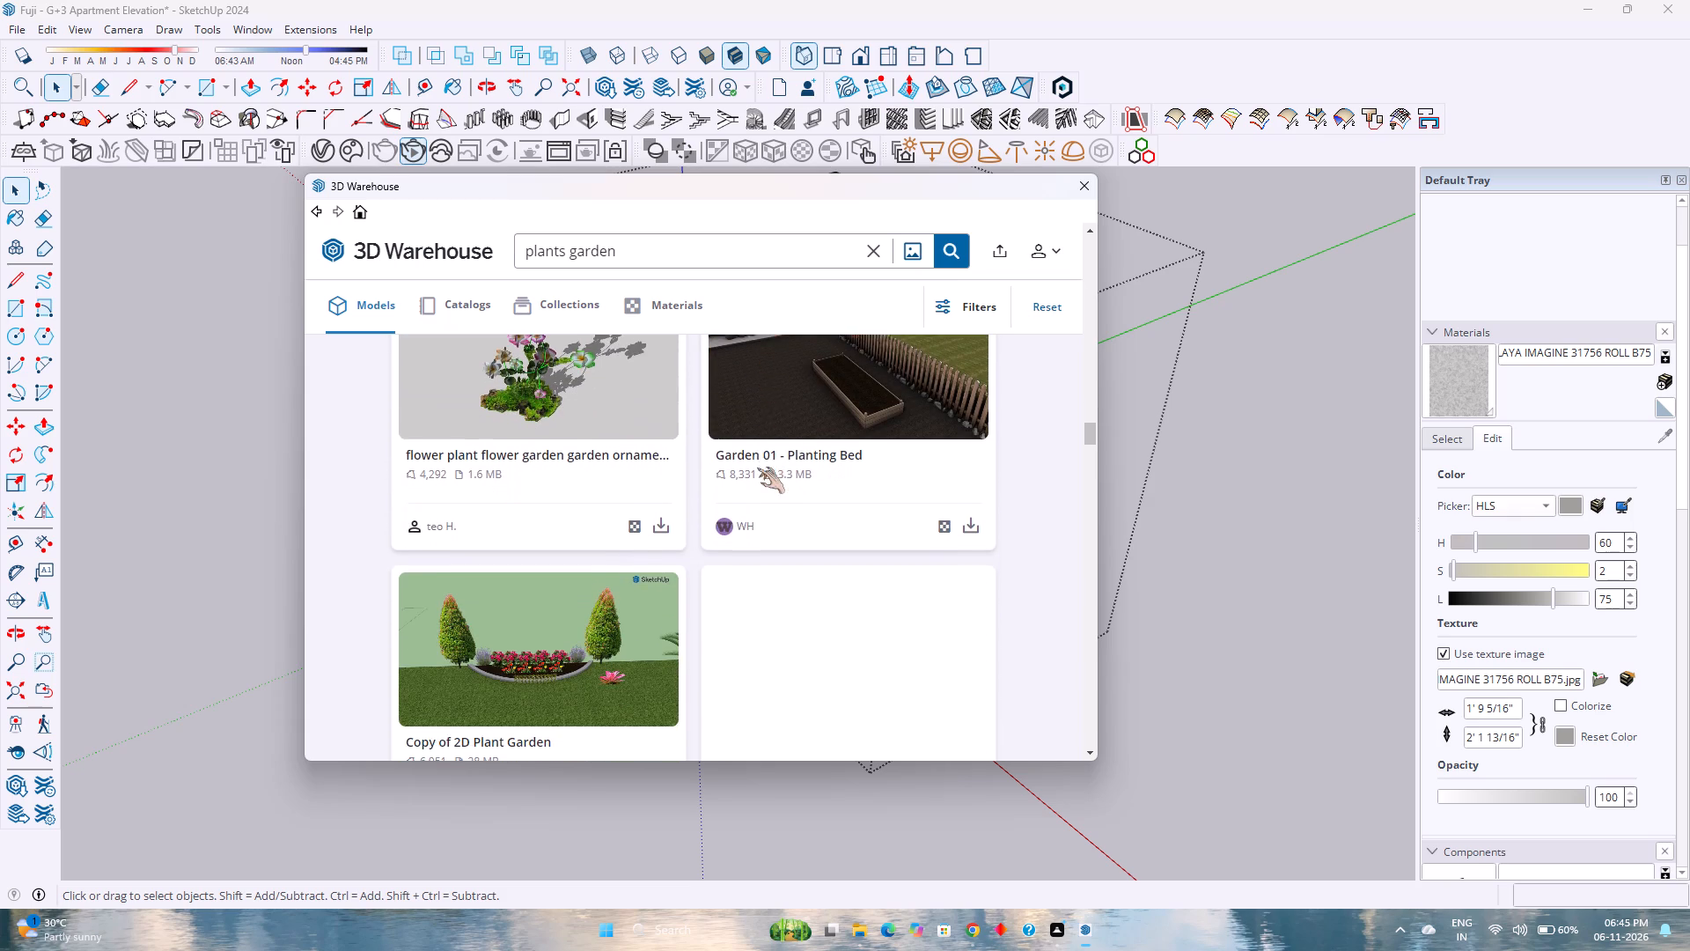
pyautogui.scroll(-6, 757, 468)
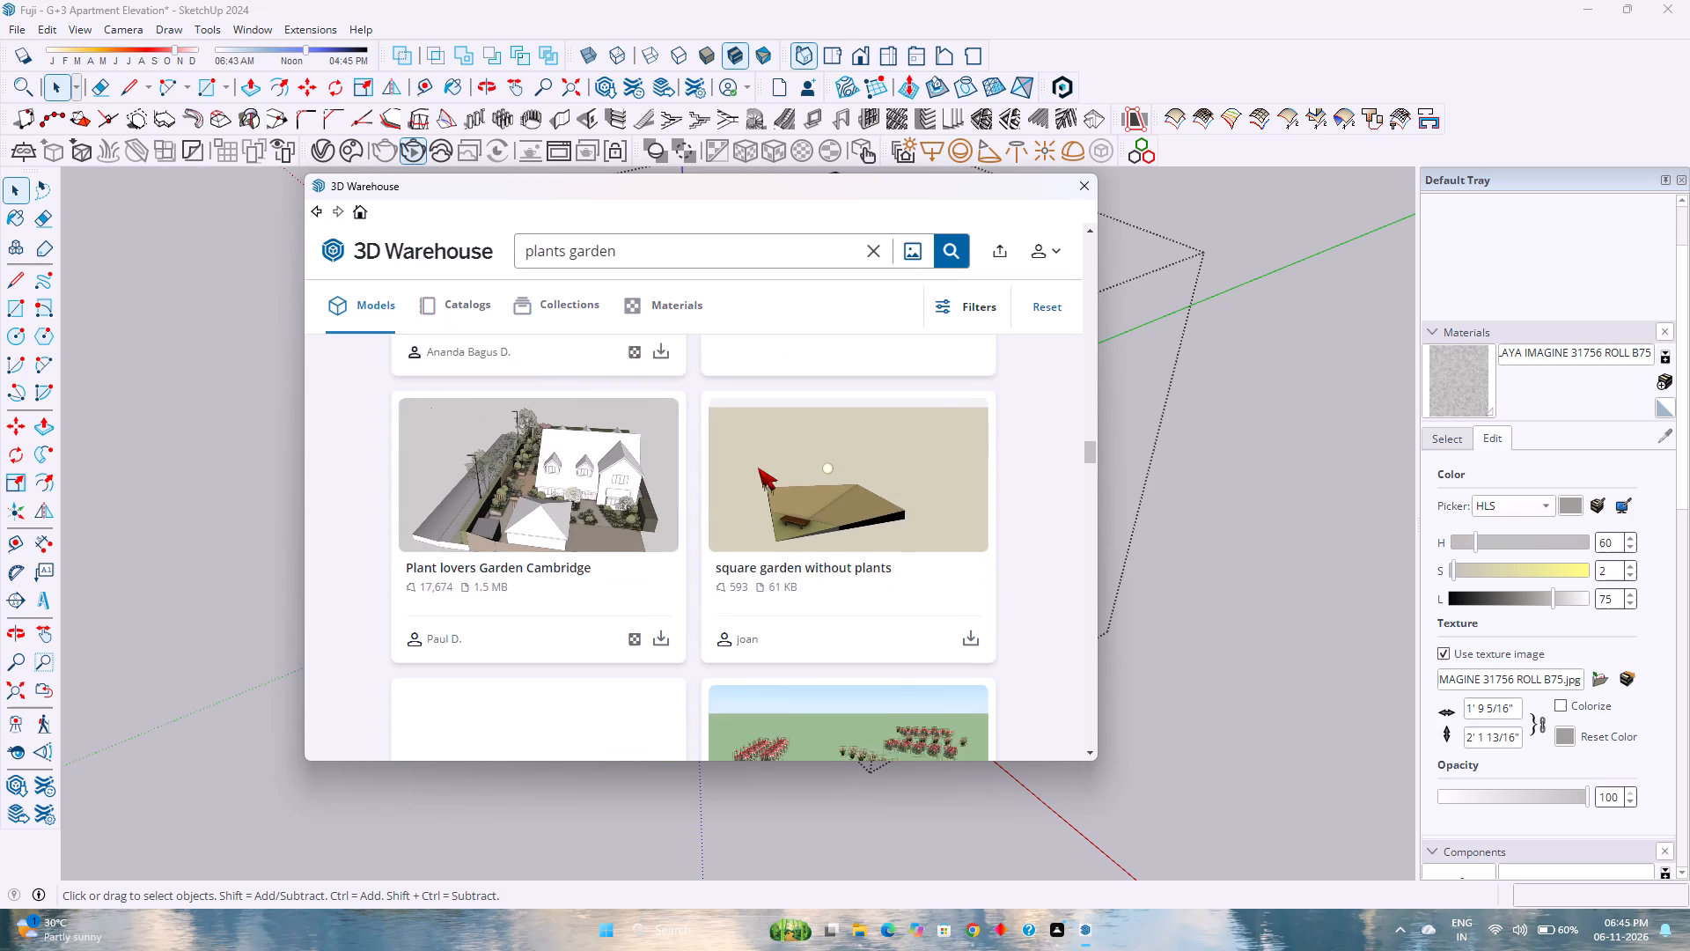
pyautogui.scroll(-4, 758, 468)
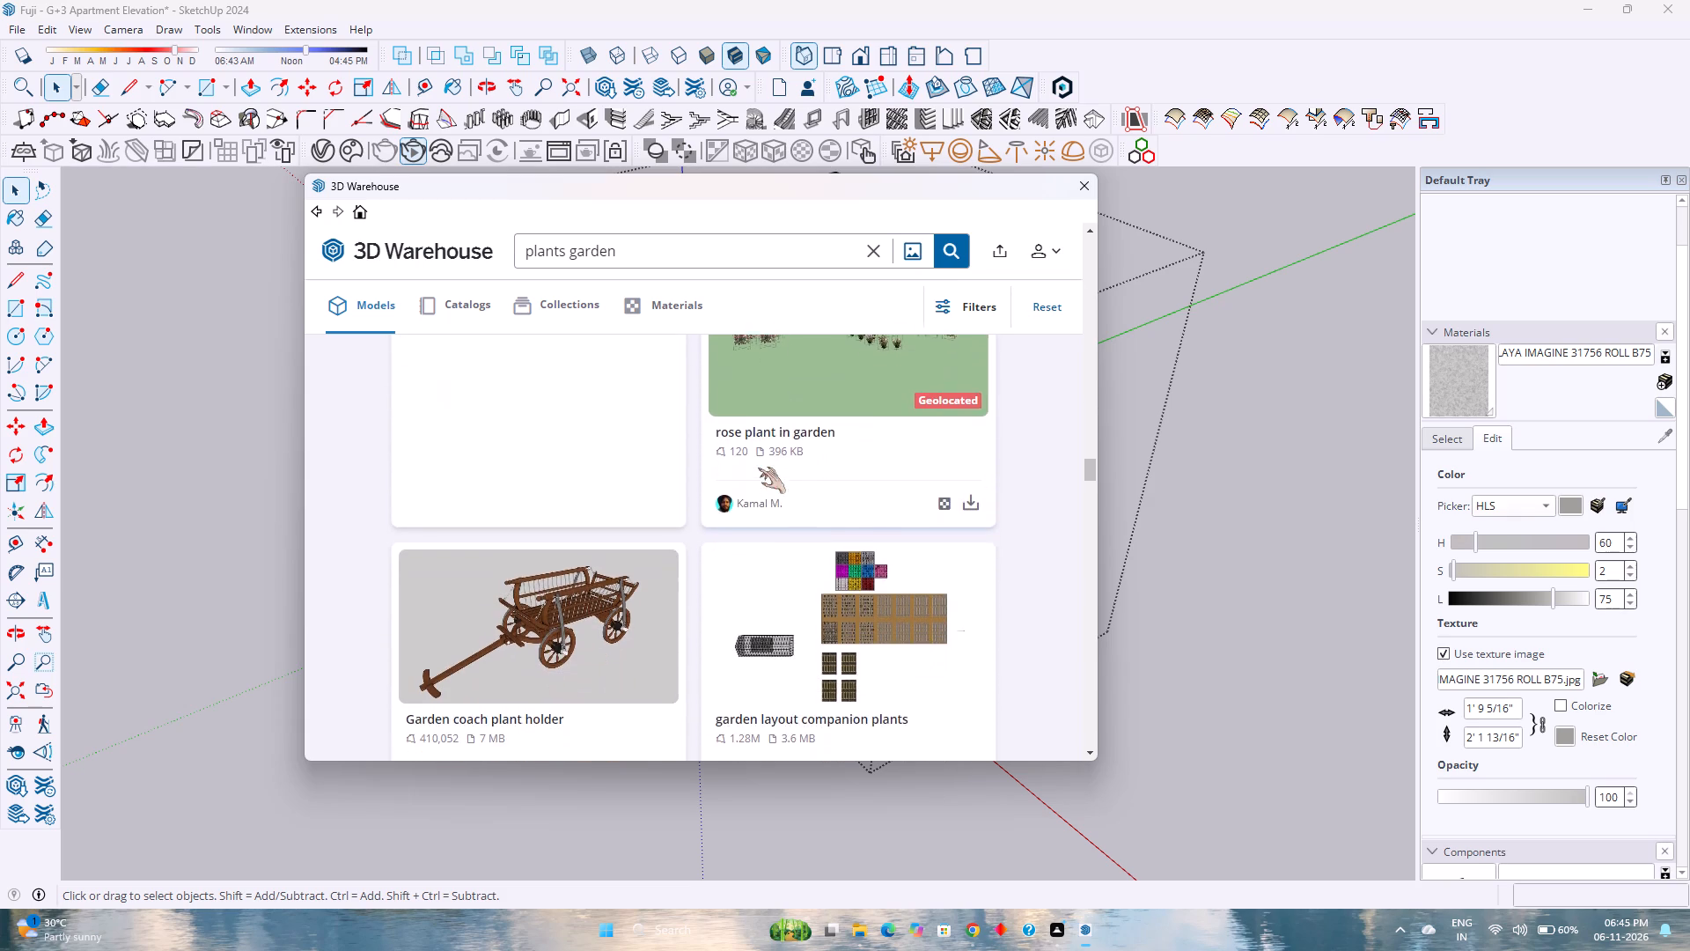
pyautogui.scroll(-10, 758, 468)
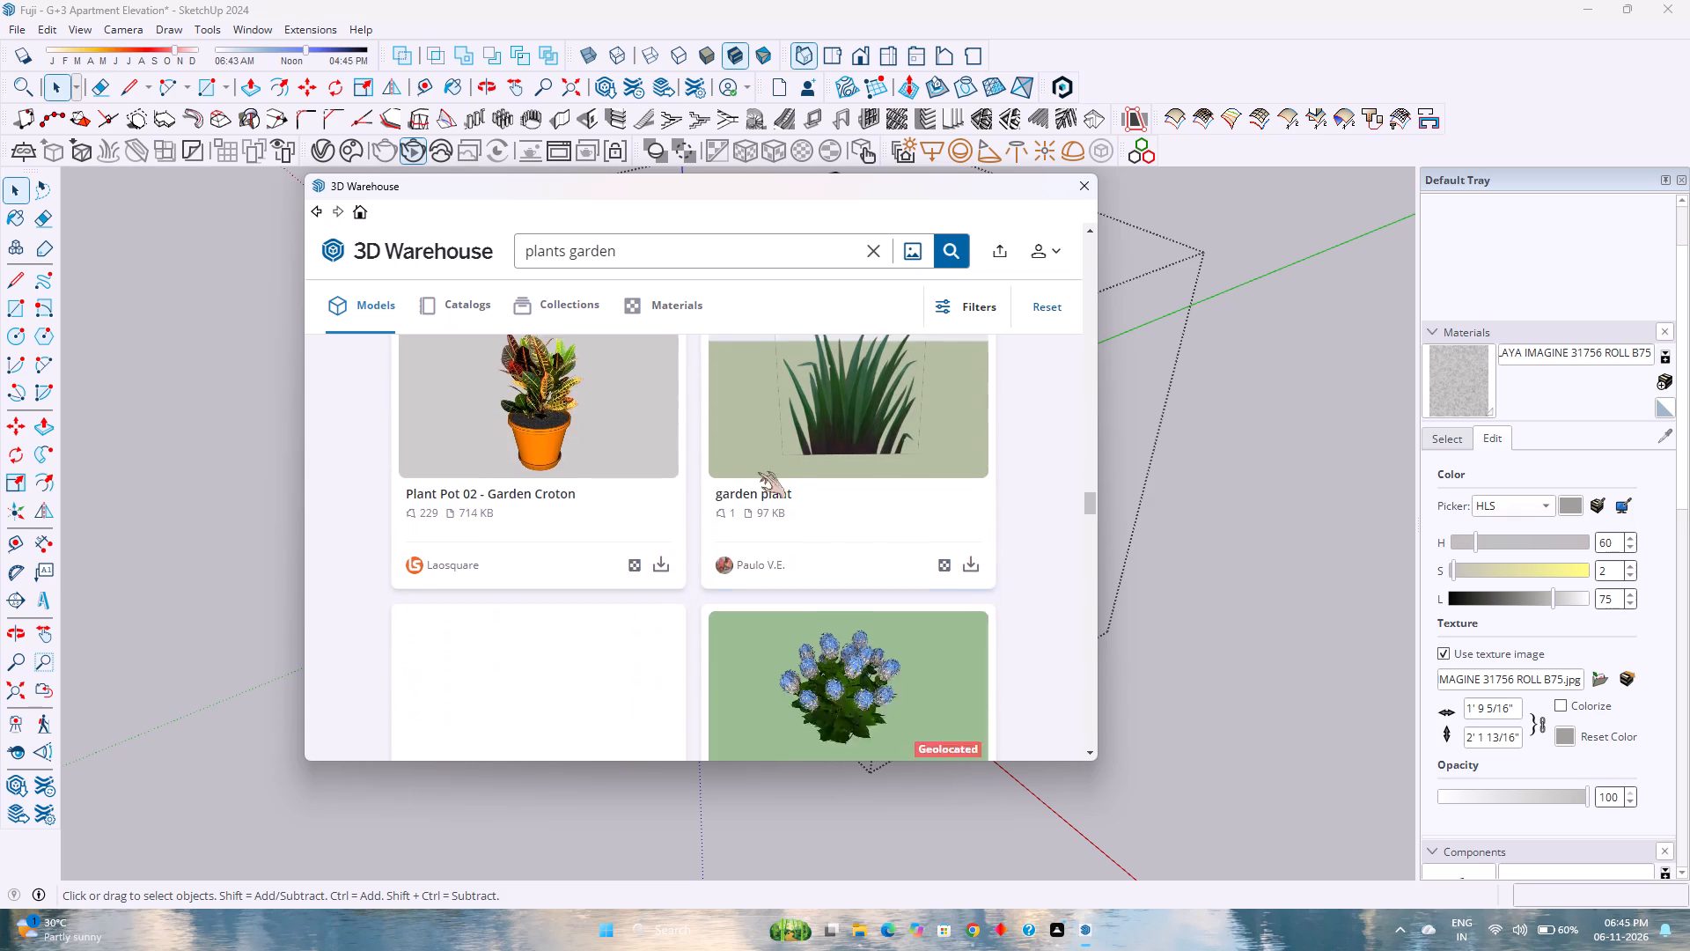
pyautogui.scroll(-7, 758, 472)
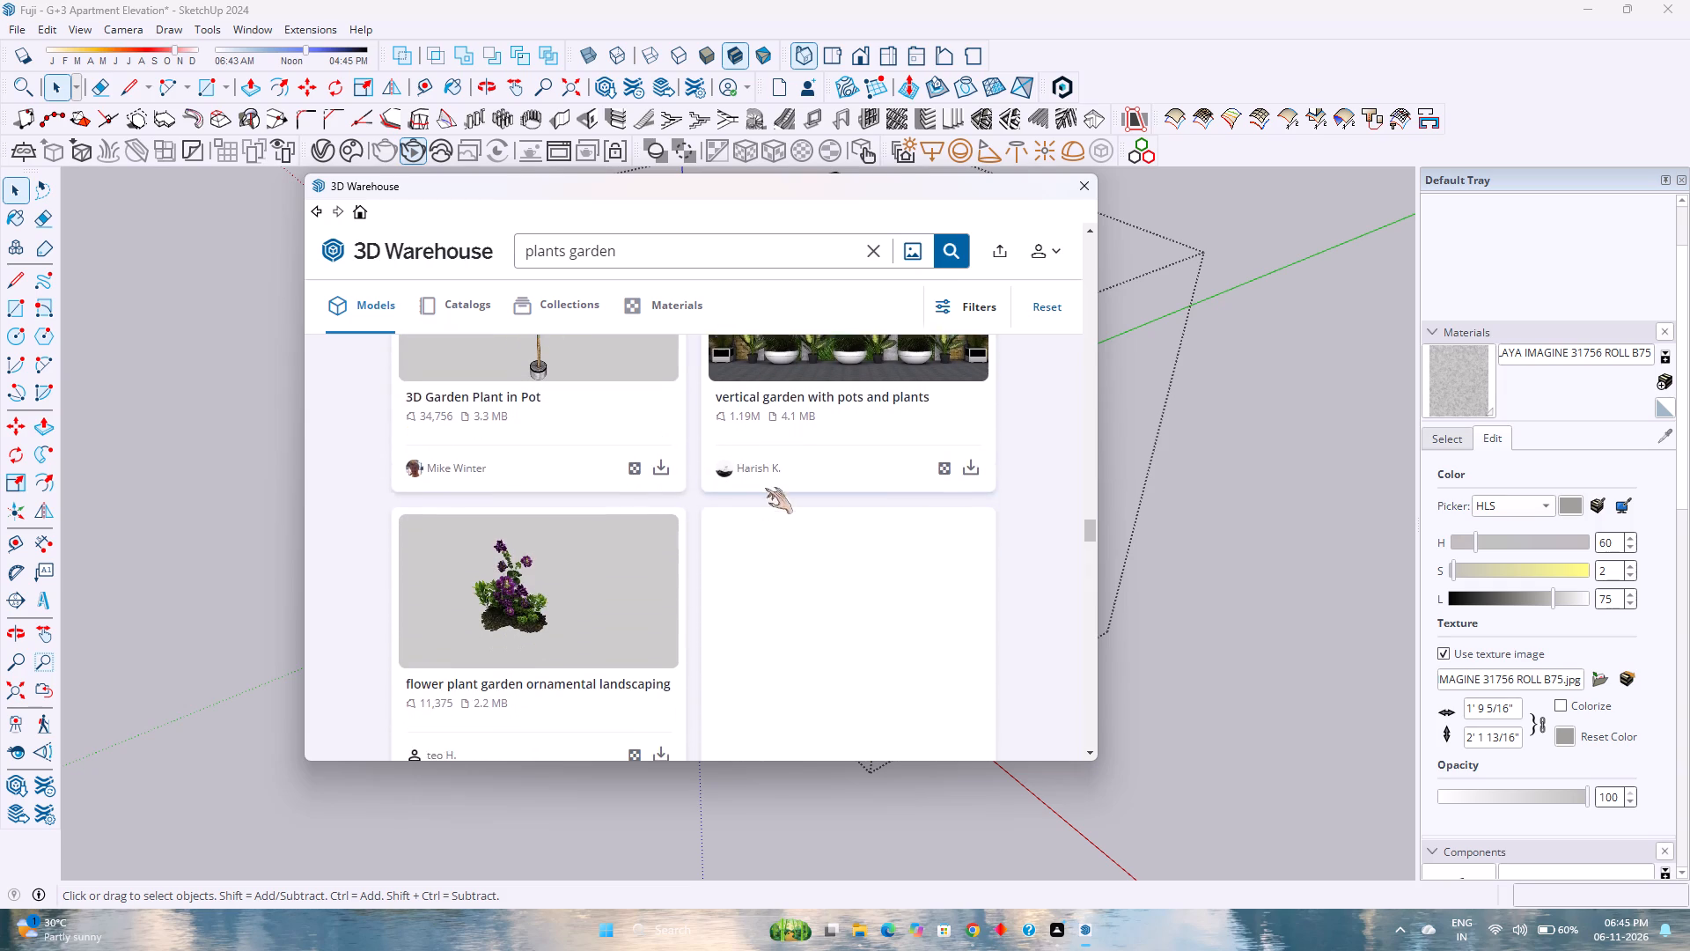
pyautogui.scroll(-5, 765, 490)
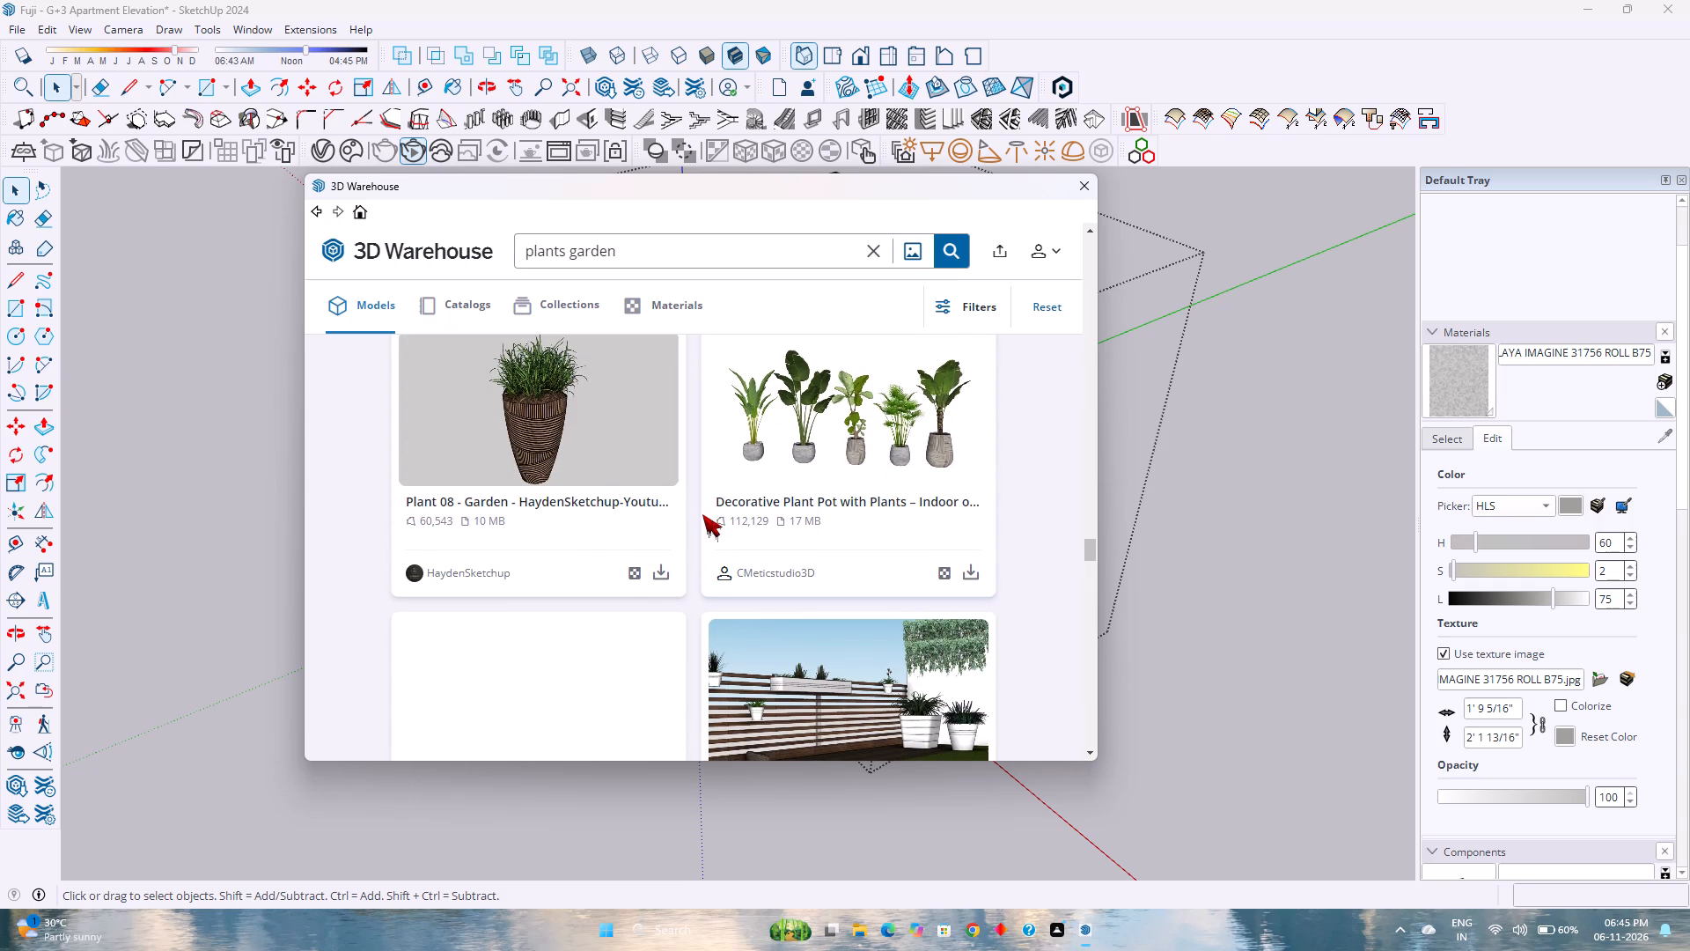
pyautogui.scroll(-5, 702, 514)
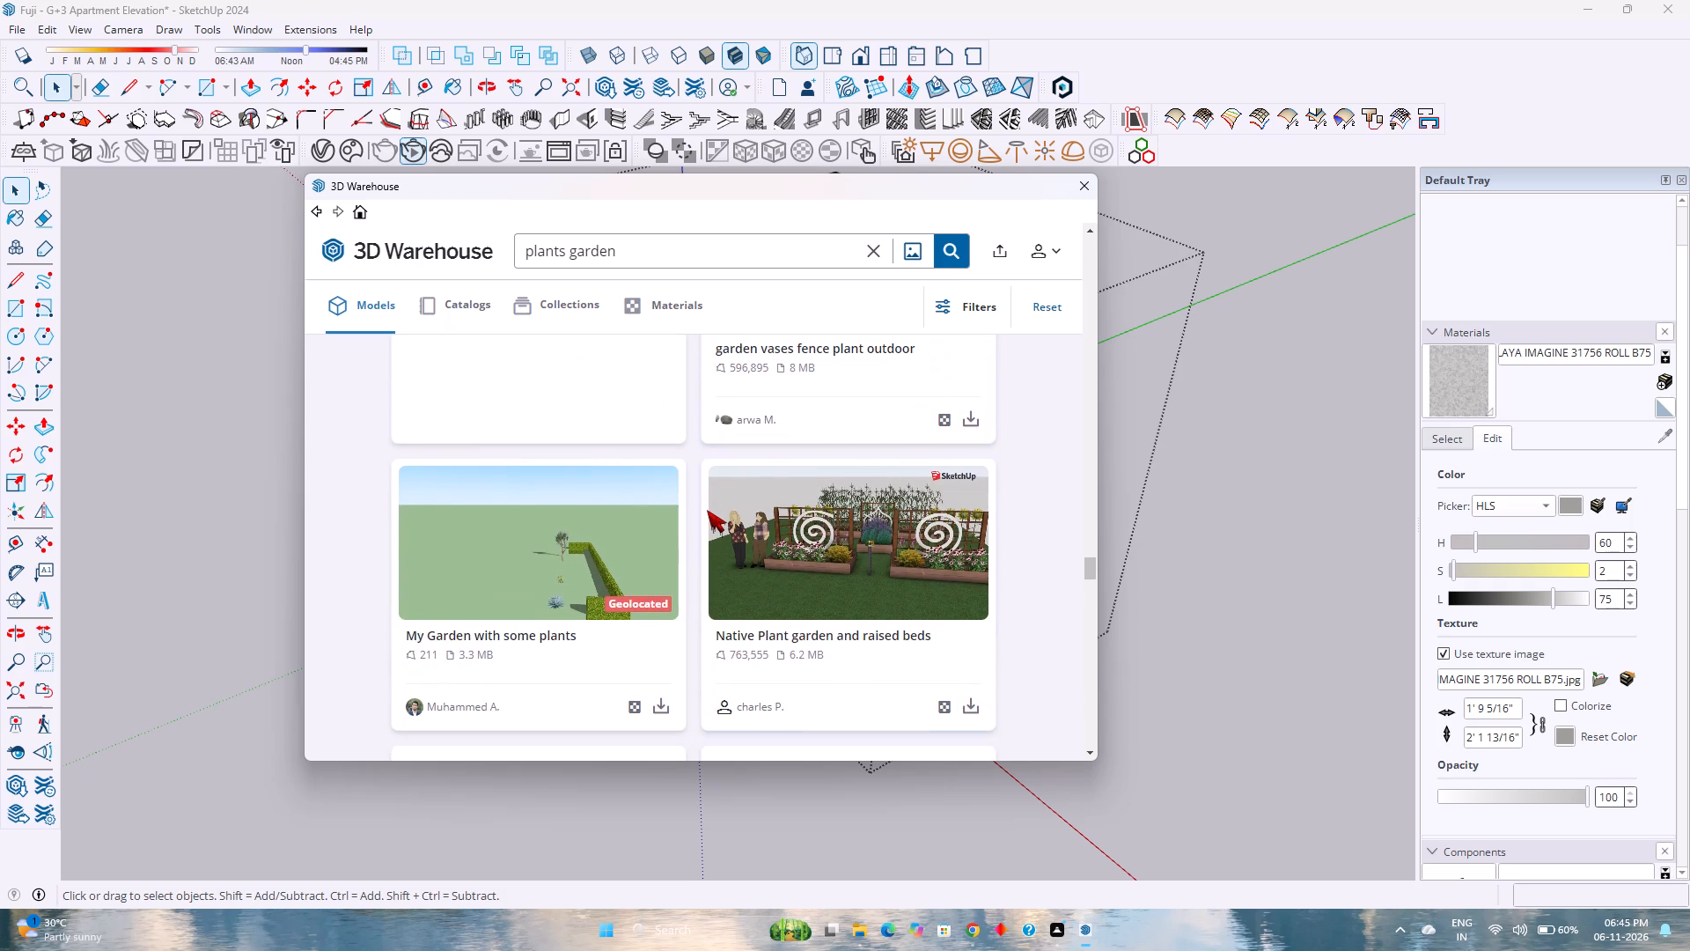
pyautogui.scroll(-3, 707, 510)
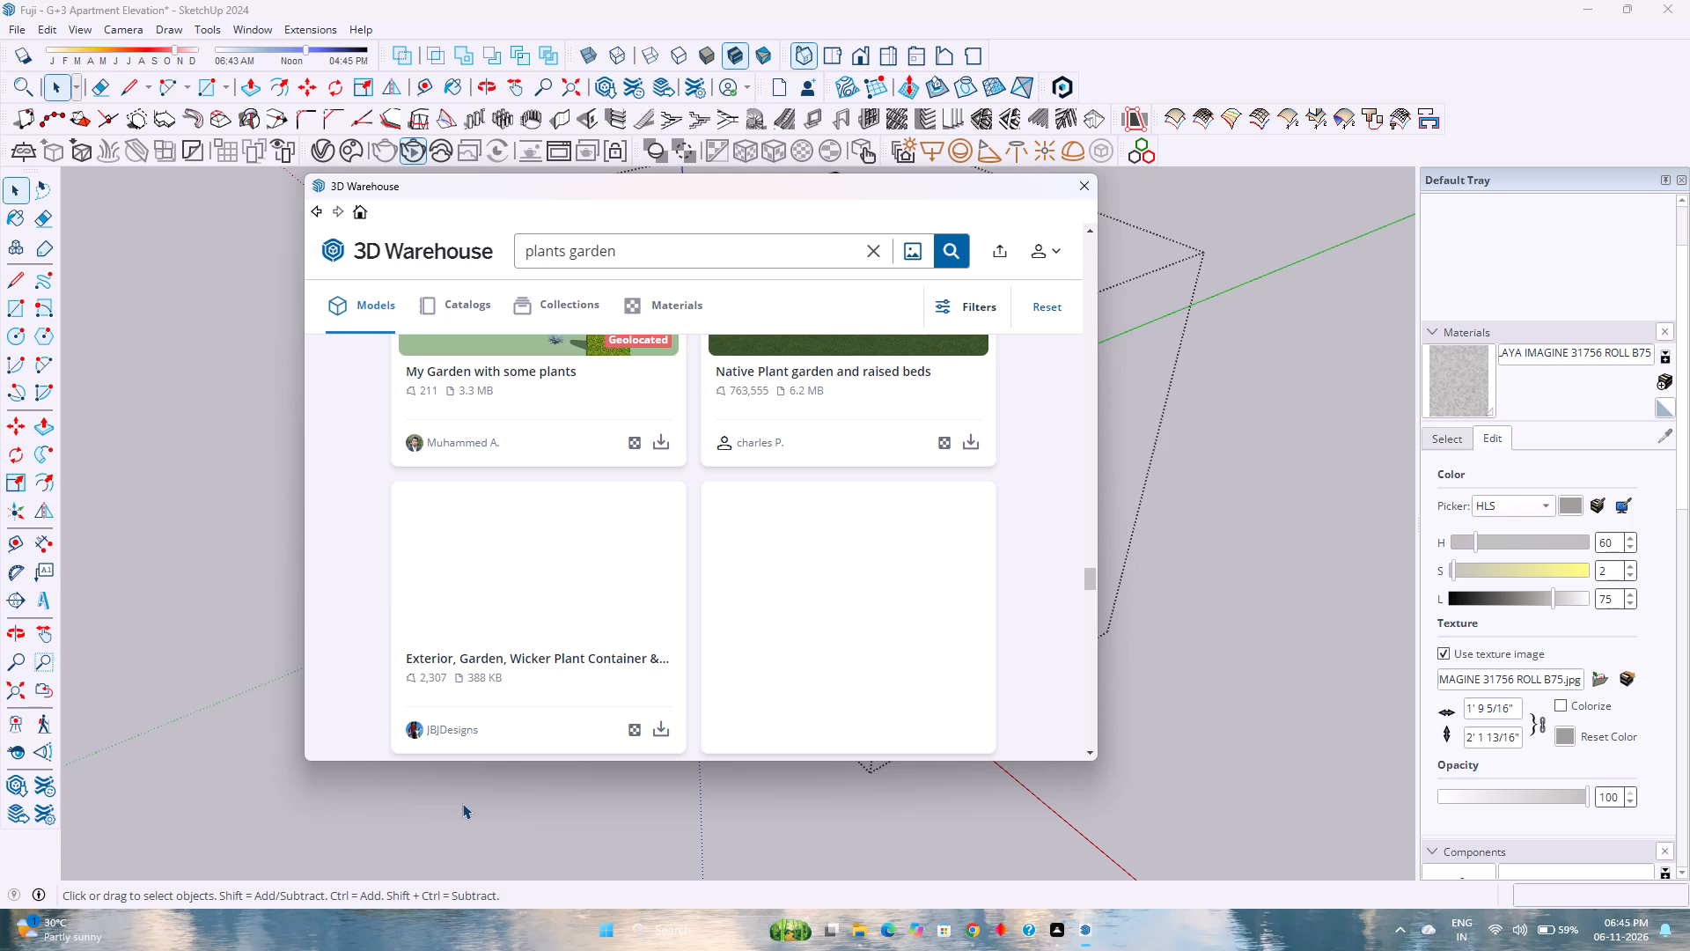
pyautogui.scroll(-1, 565, 595)
pyautogui.scroll(1, 710, 576)
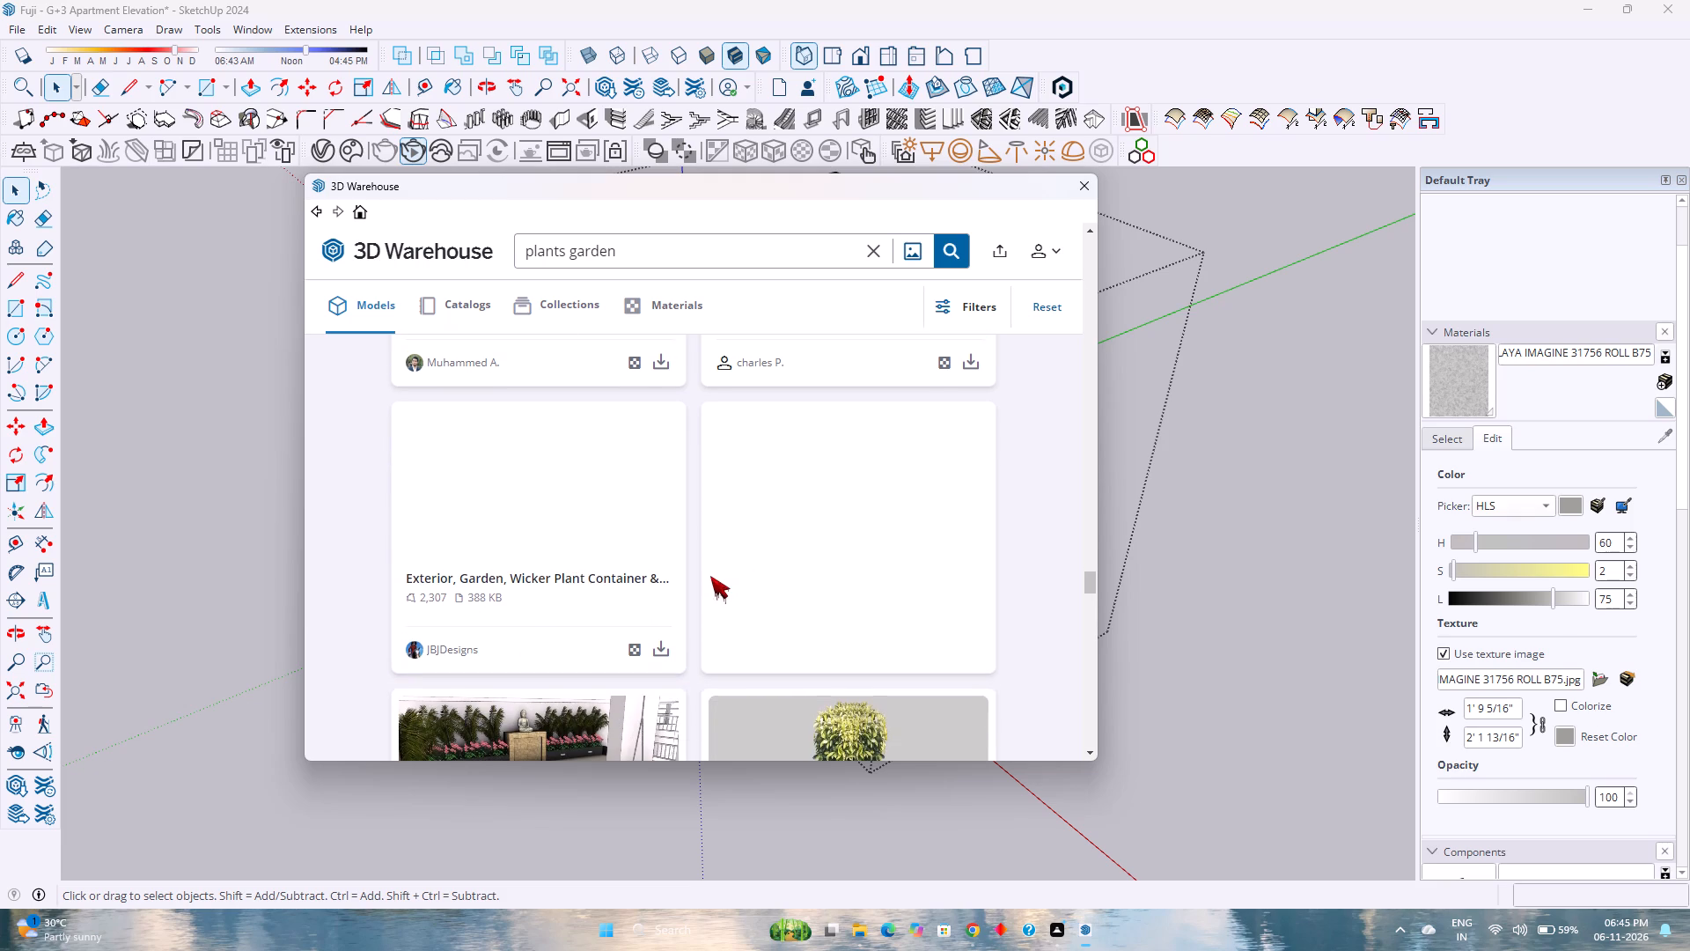
pyautogui.scroll(-1, 710, 576)
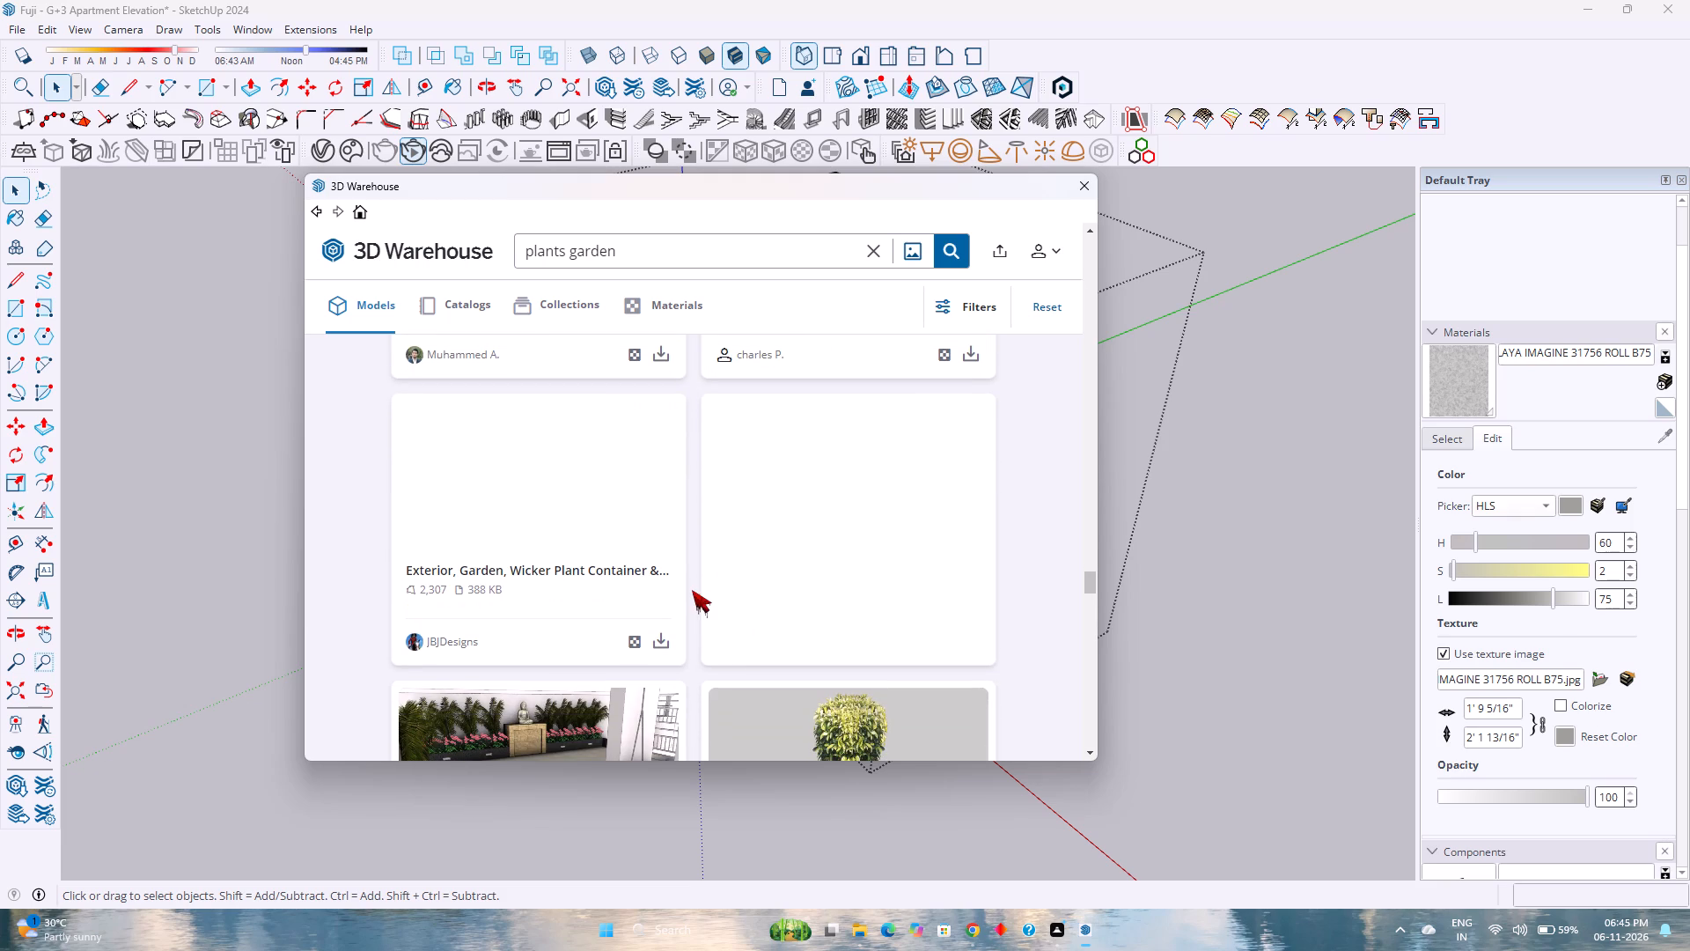
pyautogui.scroll(-2, 692, 590)
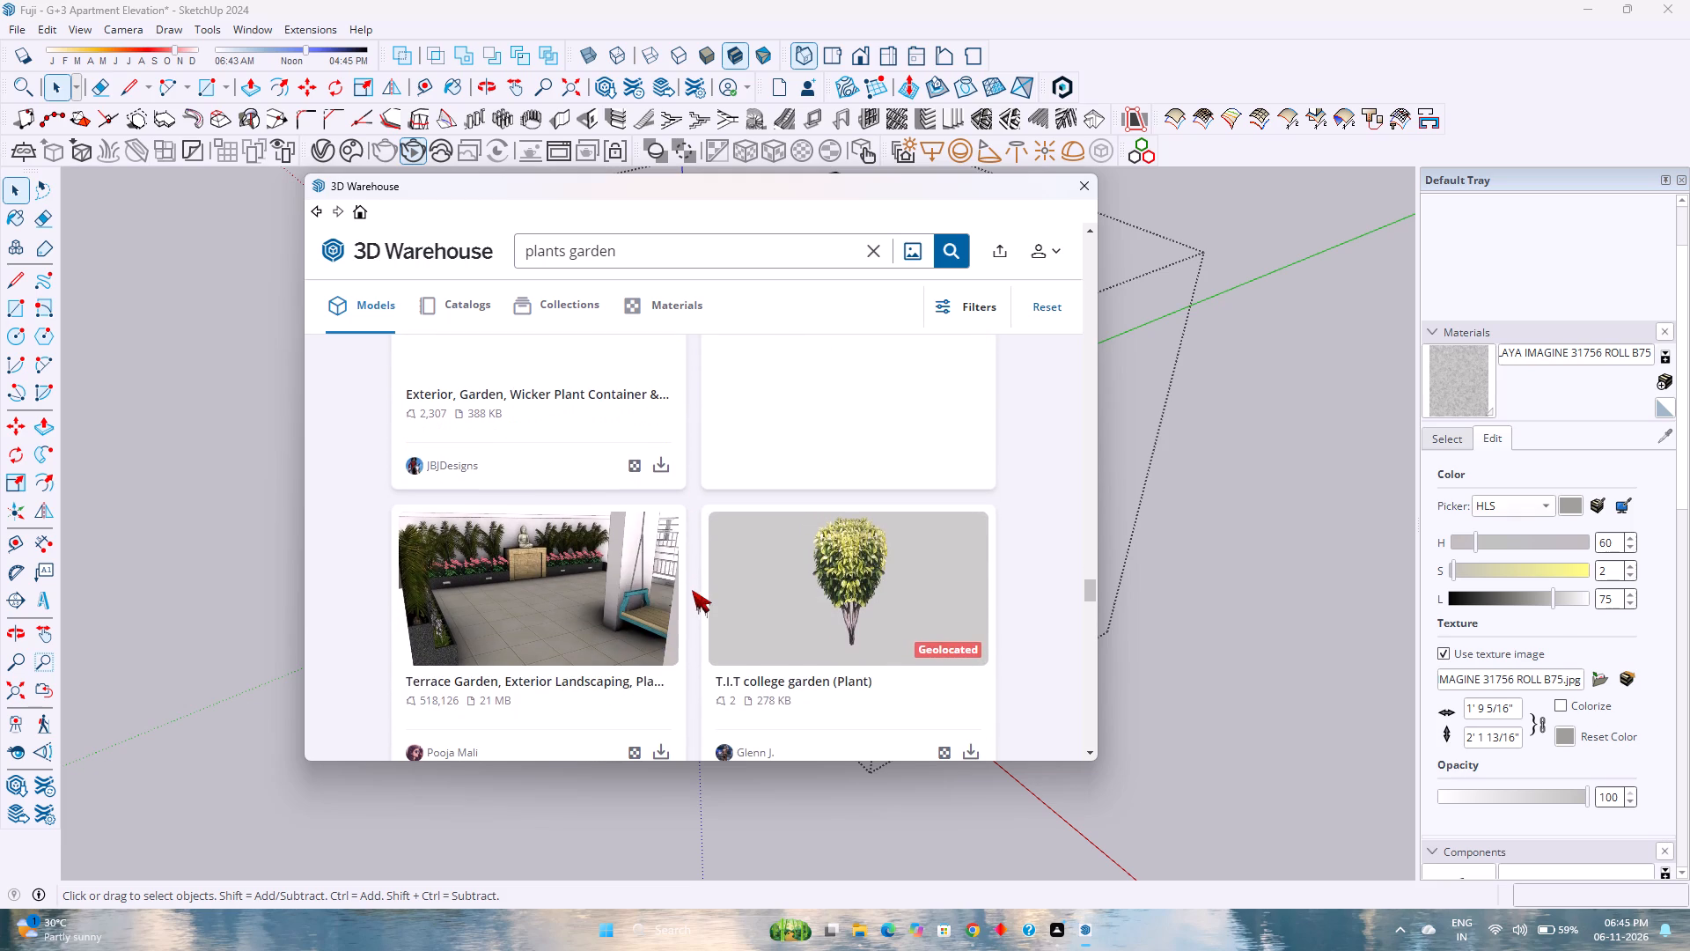
pyautogui.scroll(-2, 700, 590)
pyautogui.scroll(4, 700, 590)
pyautogui.scroll(-1, 700, 590)
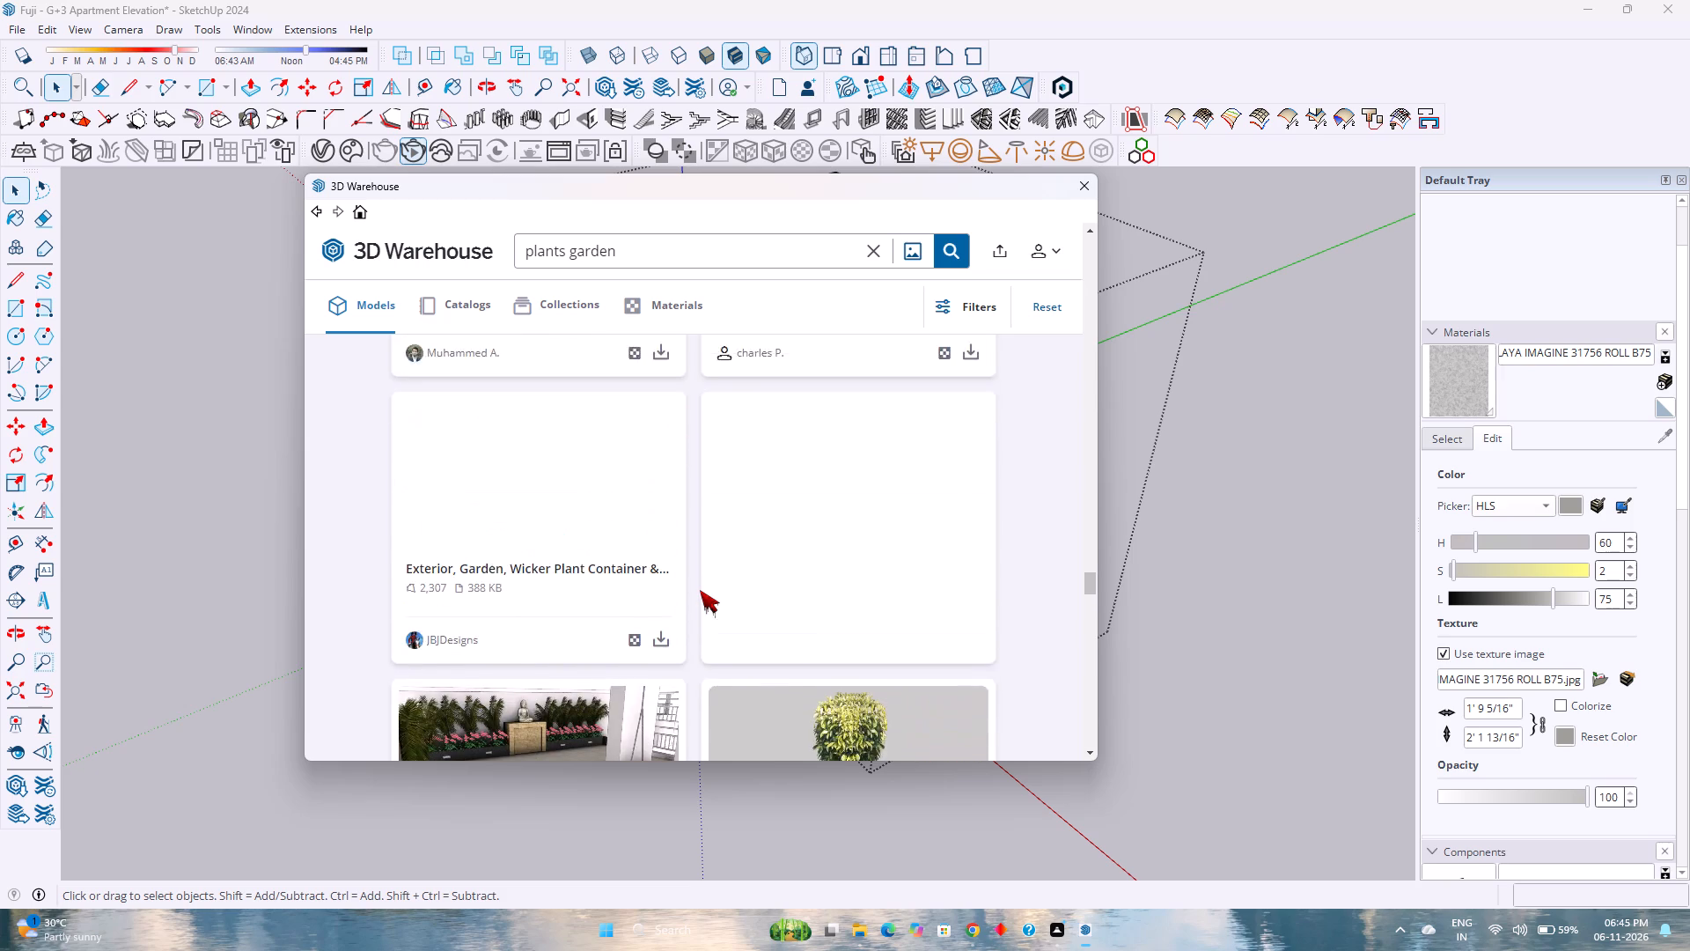
# Examine the remaining "plants garden" models in the search results for suitable garden planting.
pyautogui.scroll(-4, 700, 590)
pyautogui.scroll(4, 700, 590)
pyautogui.scroll(-9, 700, 590)
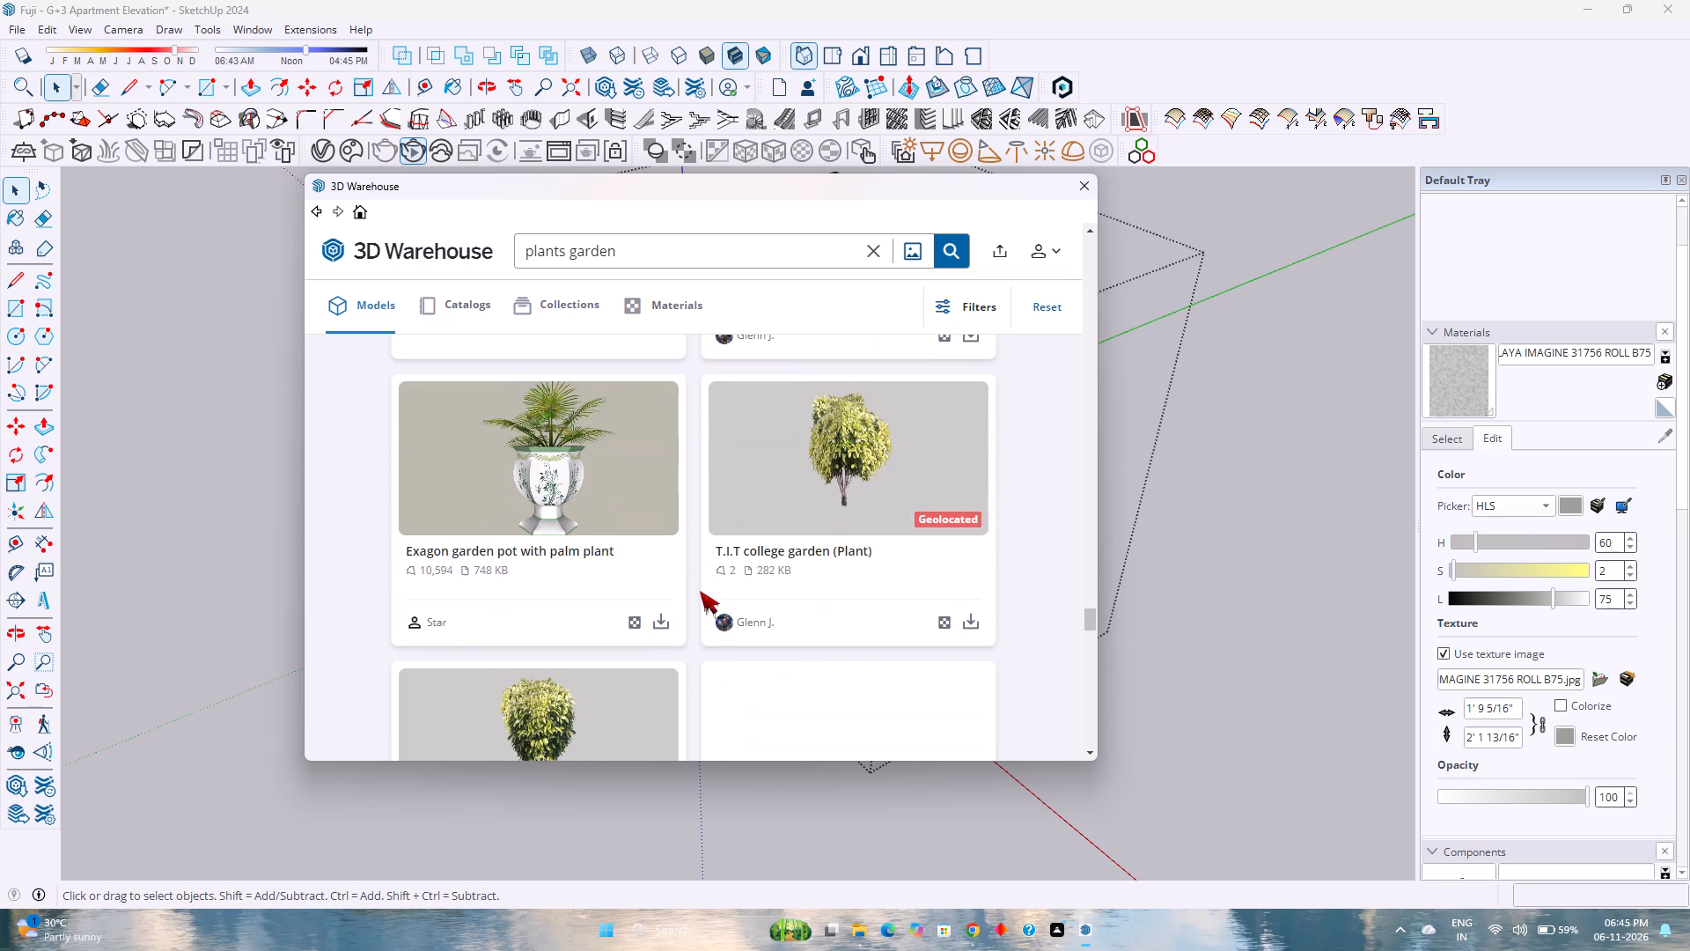
pyautogui.scroll(-4, 700, 593)
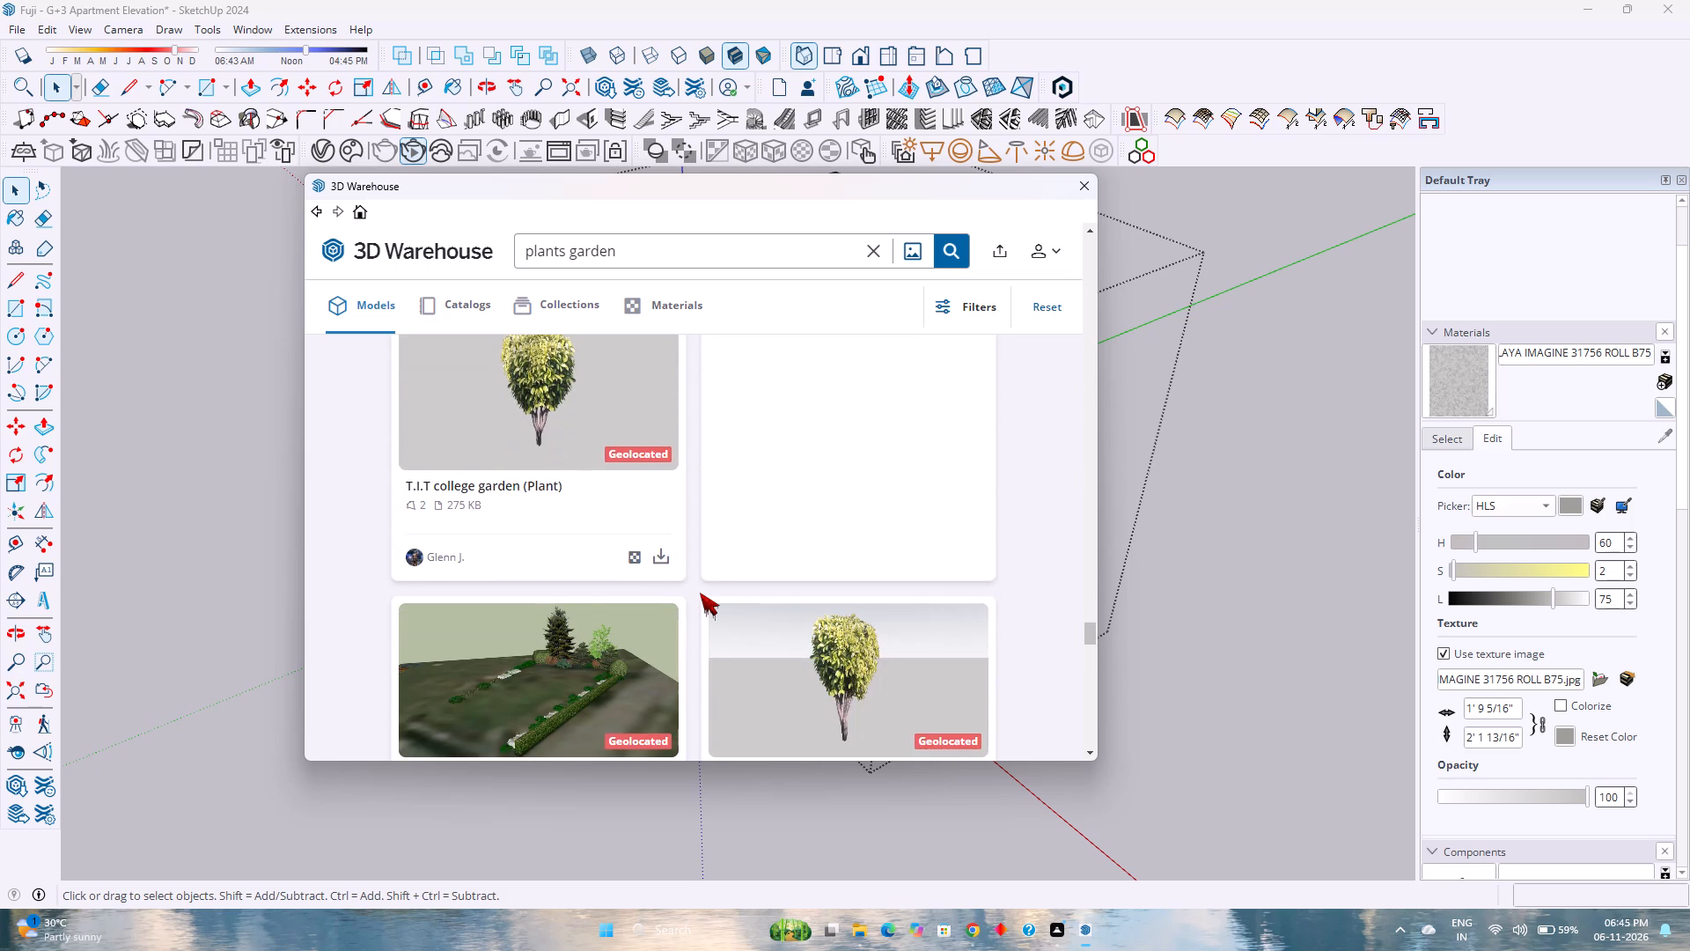
pyautogui.scroll(-7, 700, 593)
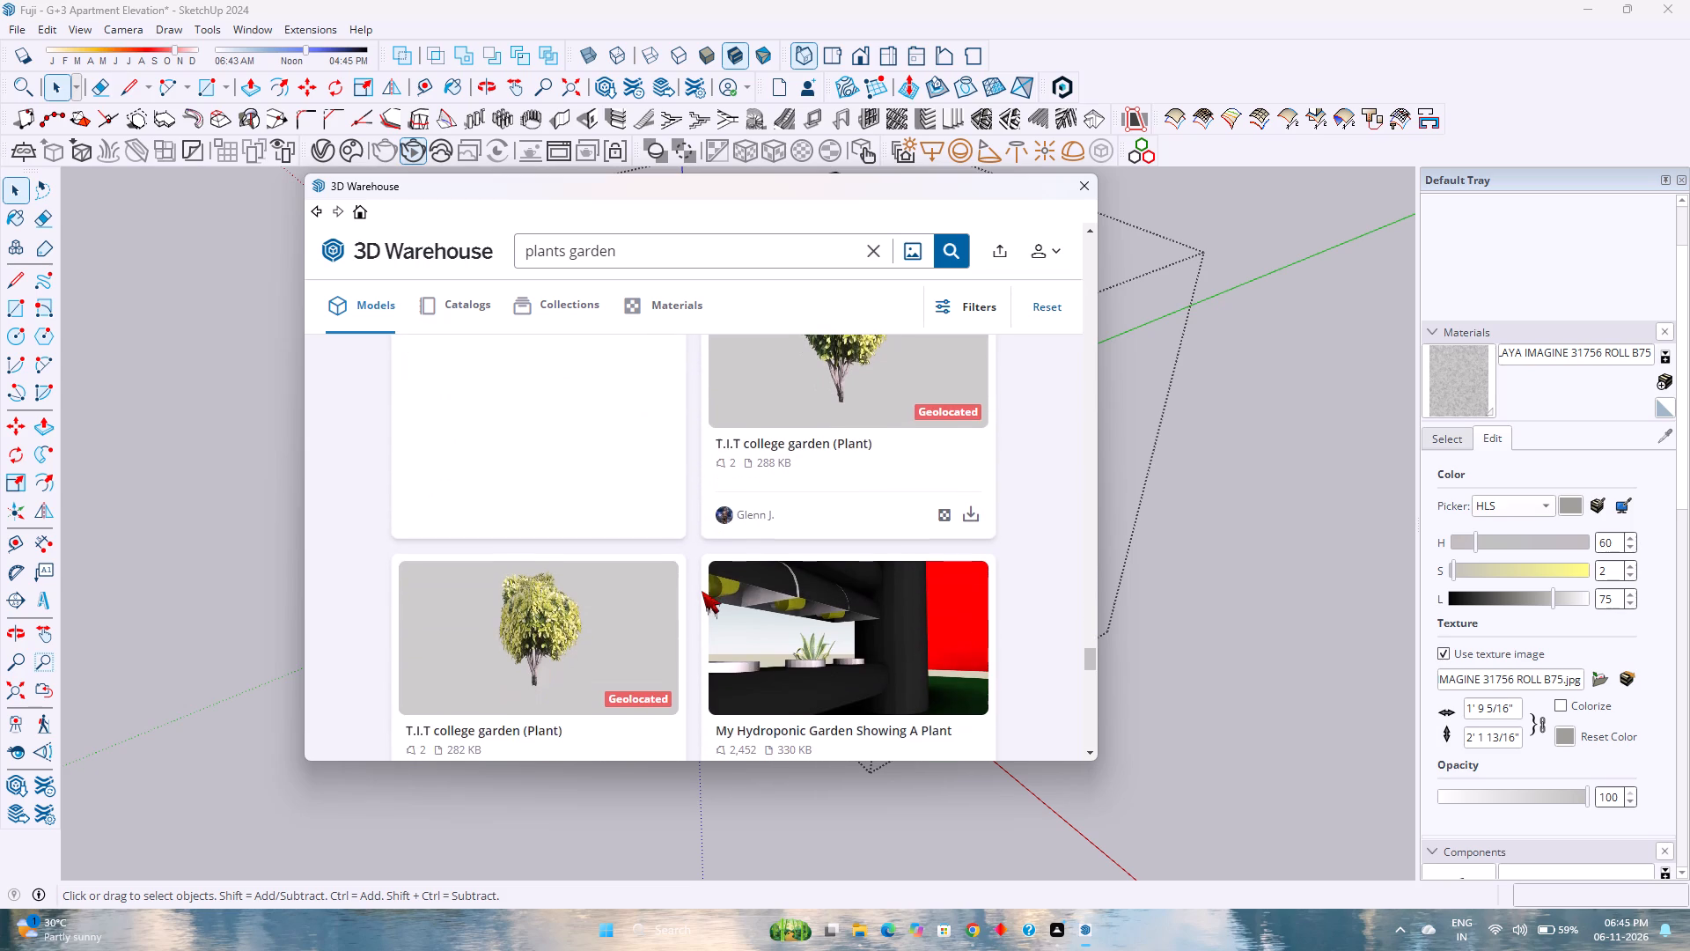
pyautogui.scroll(-2, 702, 591)
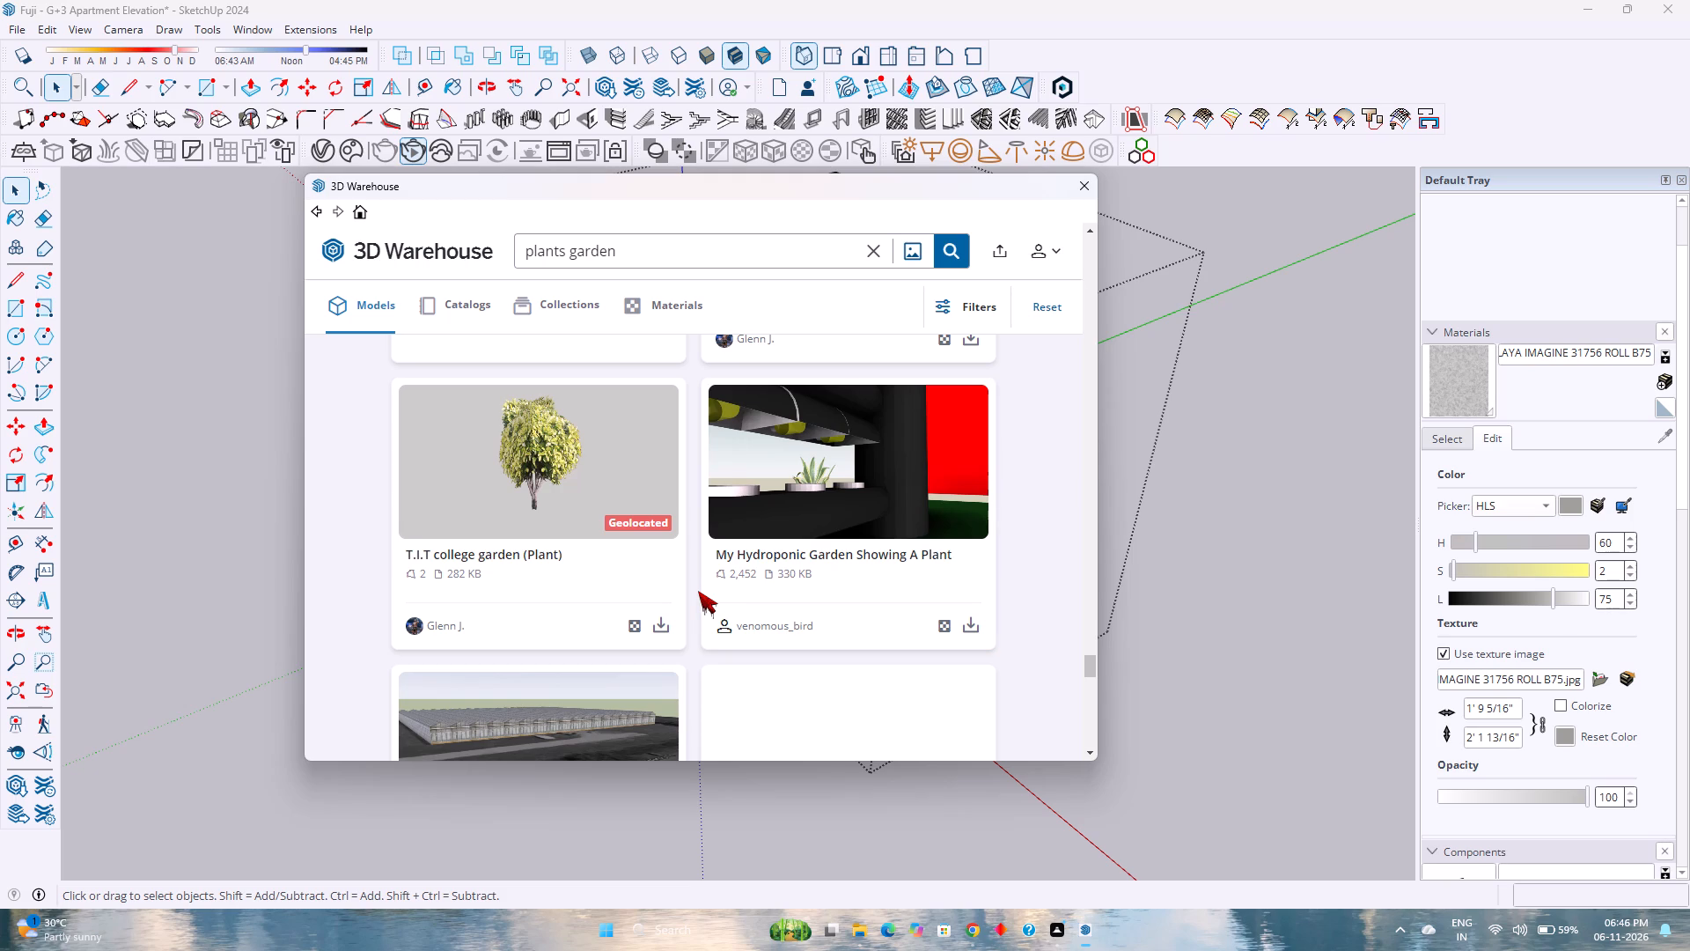
pyautogui.scroll(-1, 698, 589)
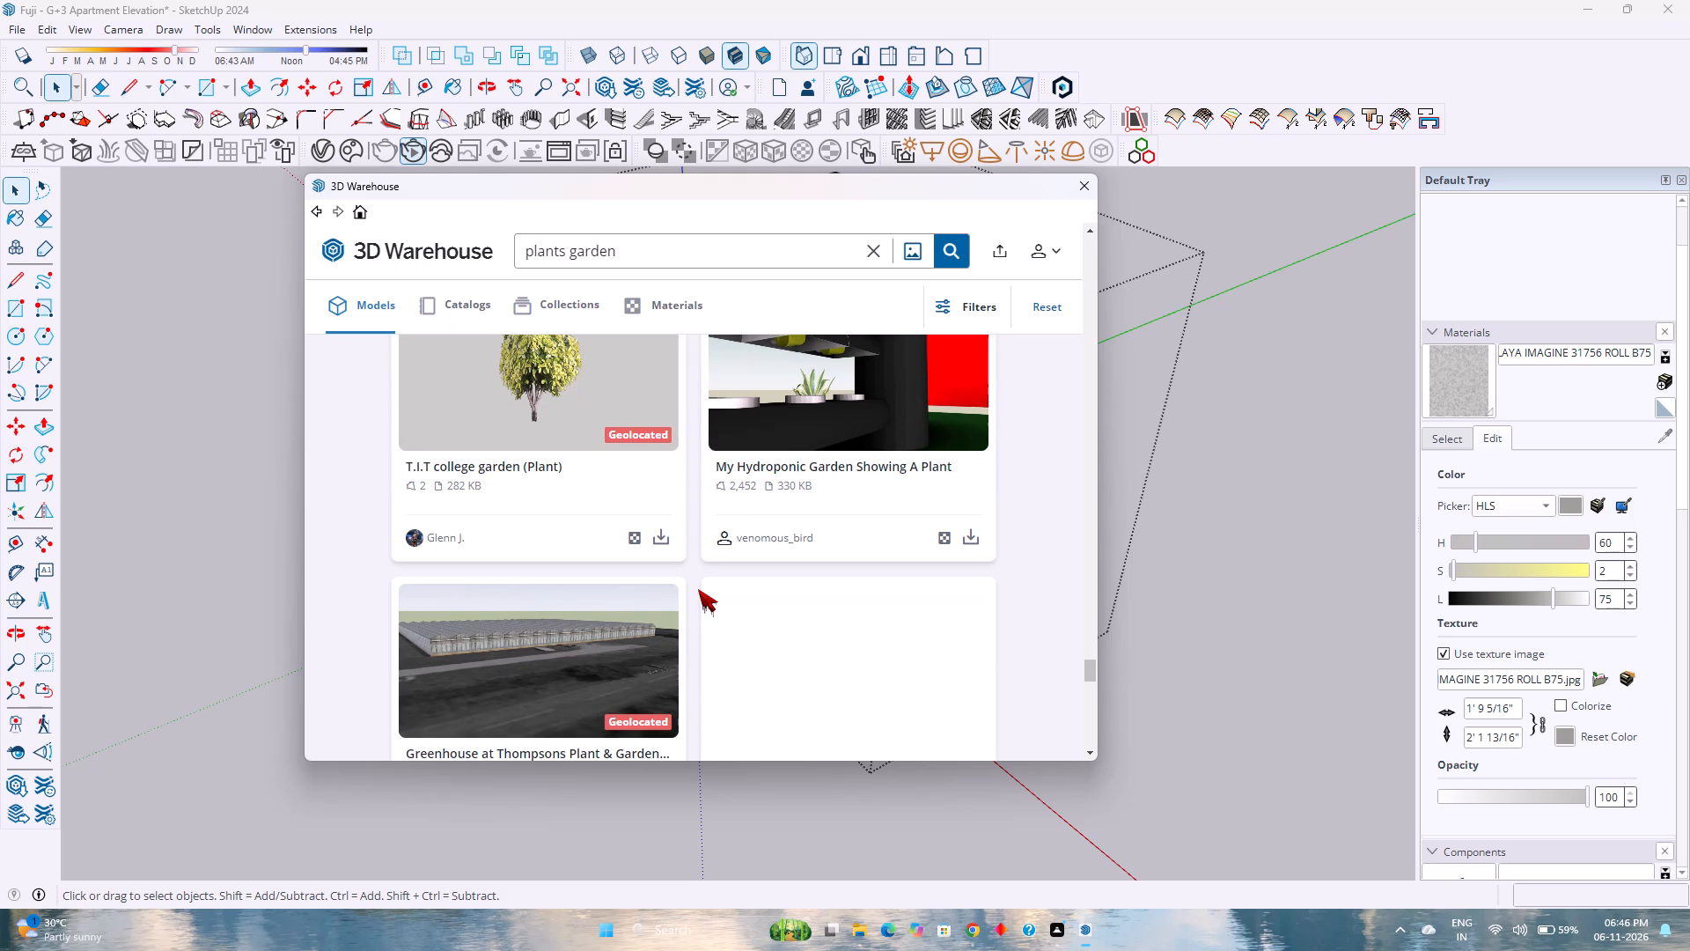
pyautogui.scroll(-4, 698, 589)
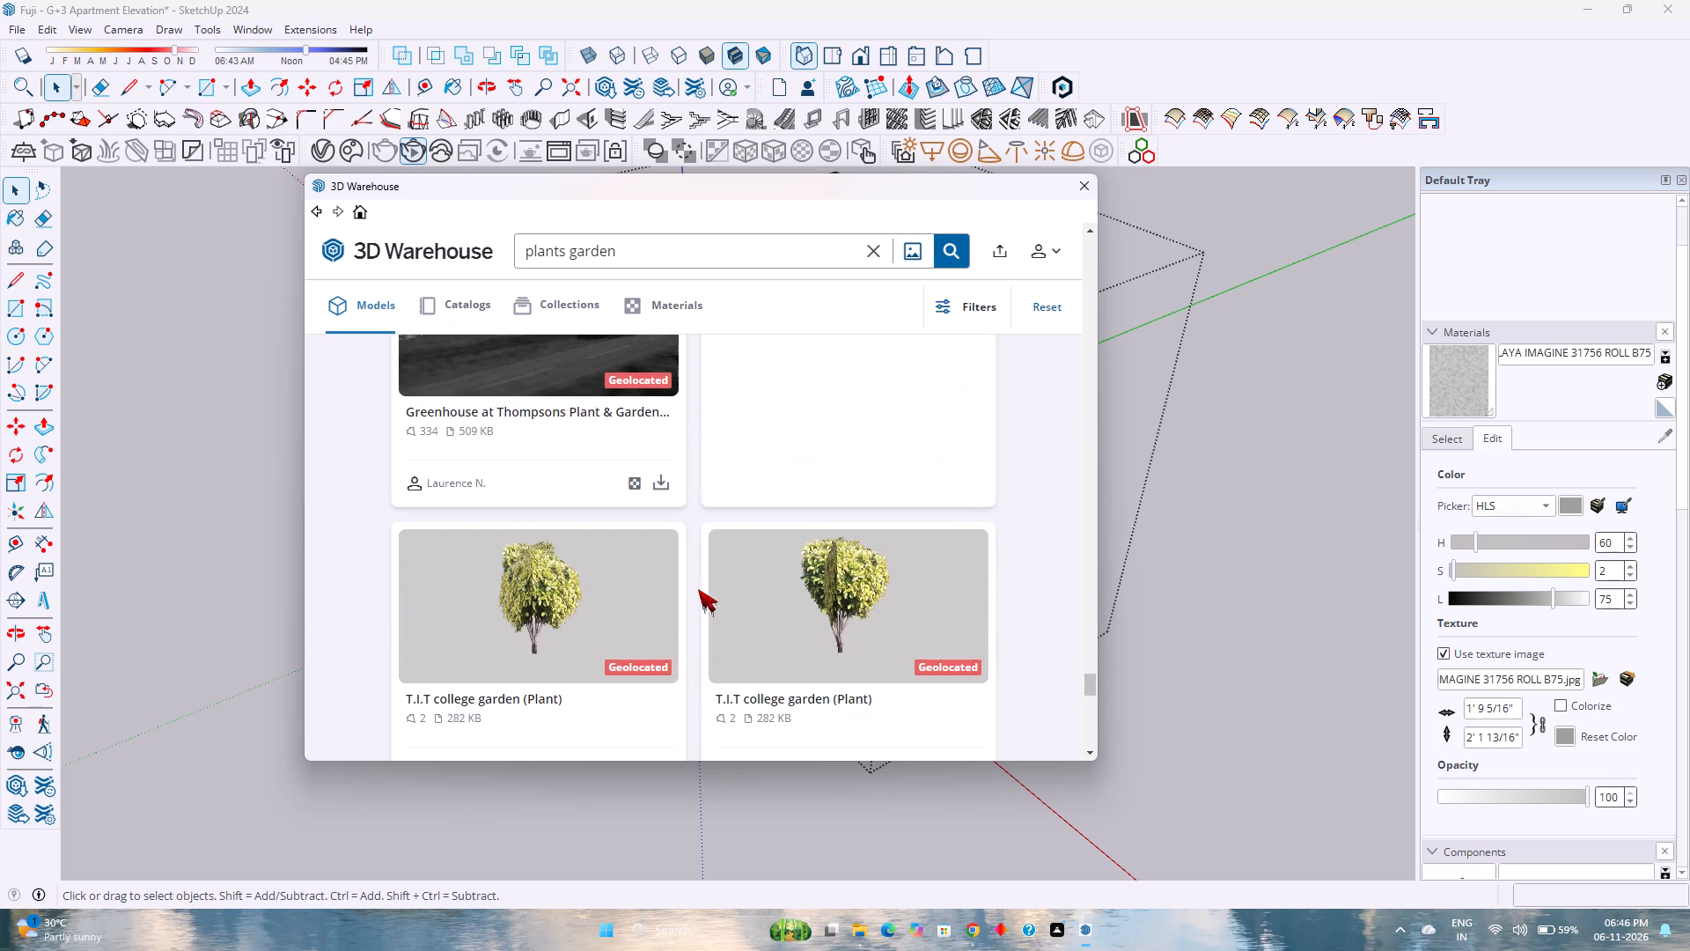
# Replace the 3D Warehouse model search with "garden plants".
pyautogui.moveTo(638, 249); pyautogui.dragTo(503, 263)
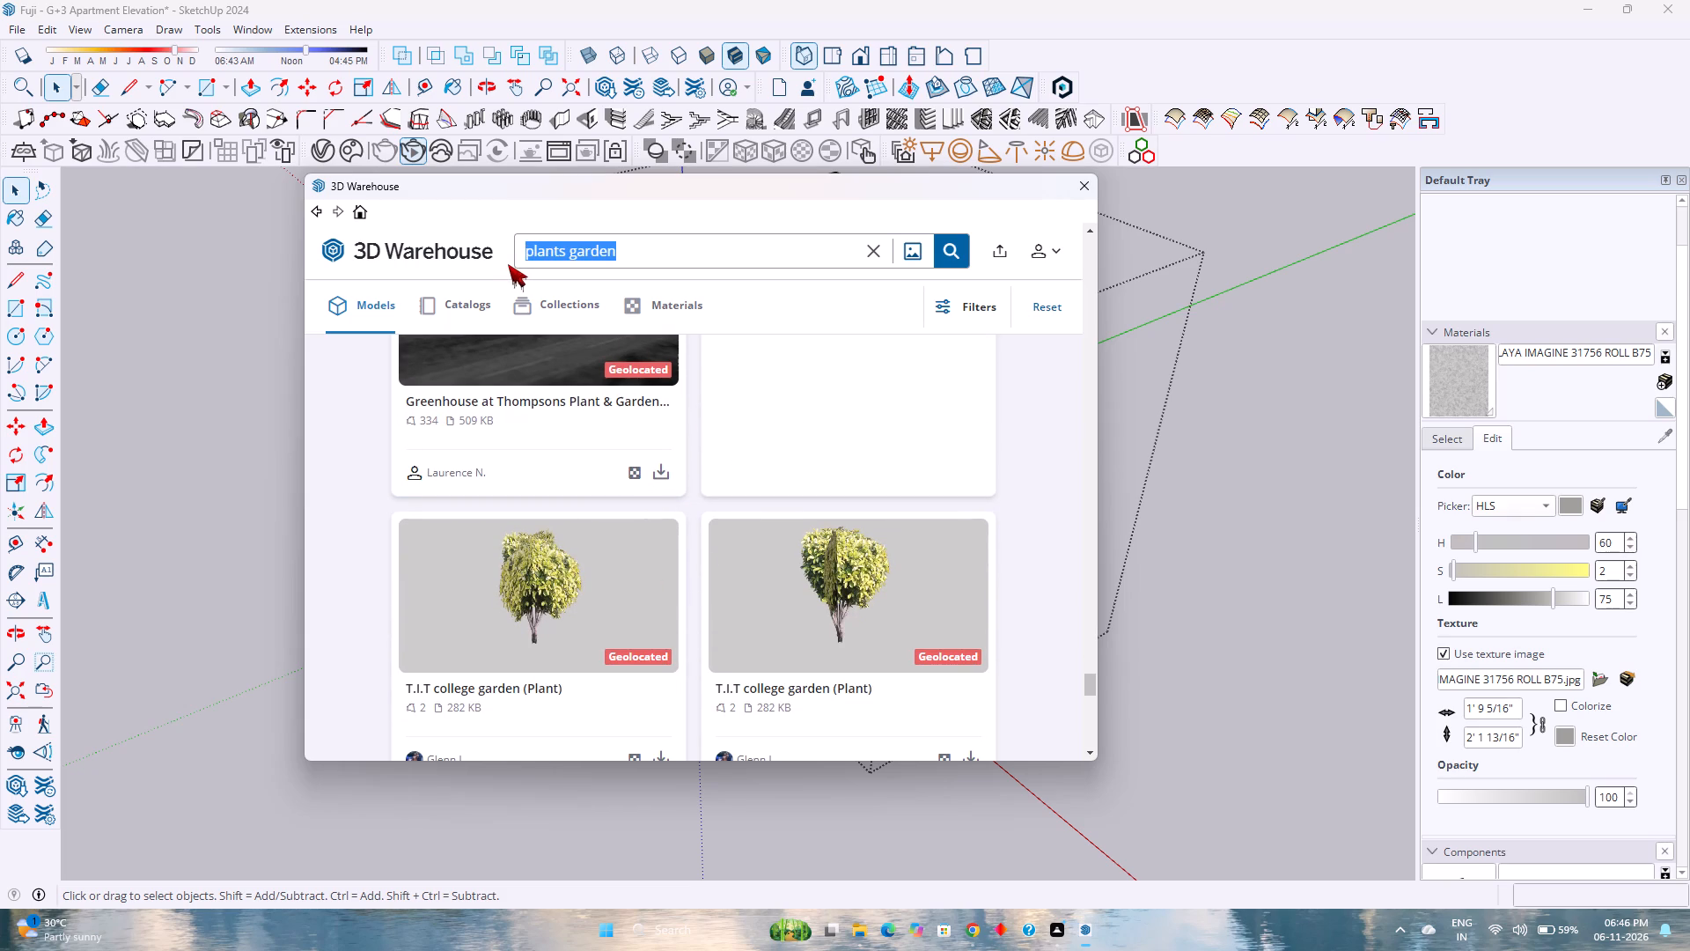
pyautogui.write('garden')
pyautogui.press('space')
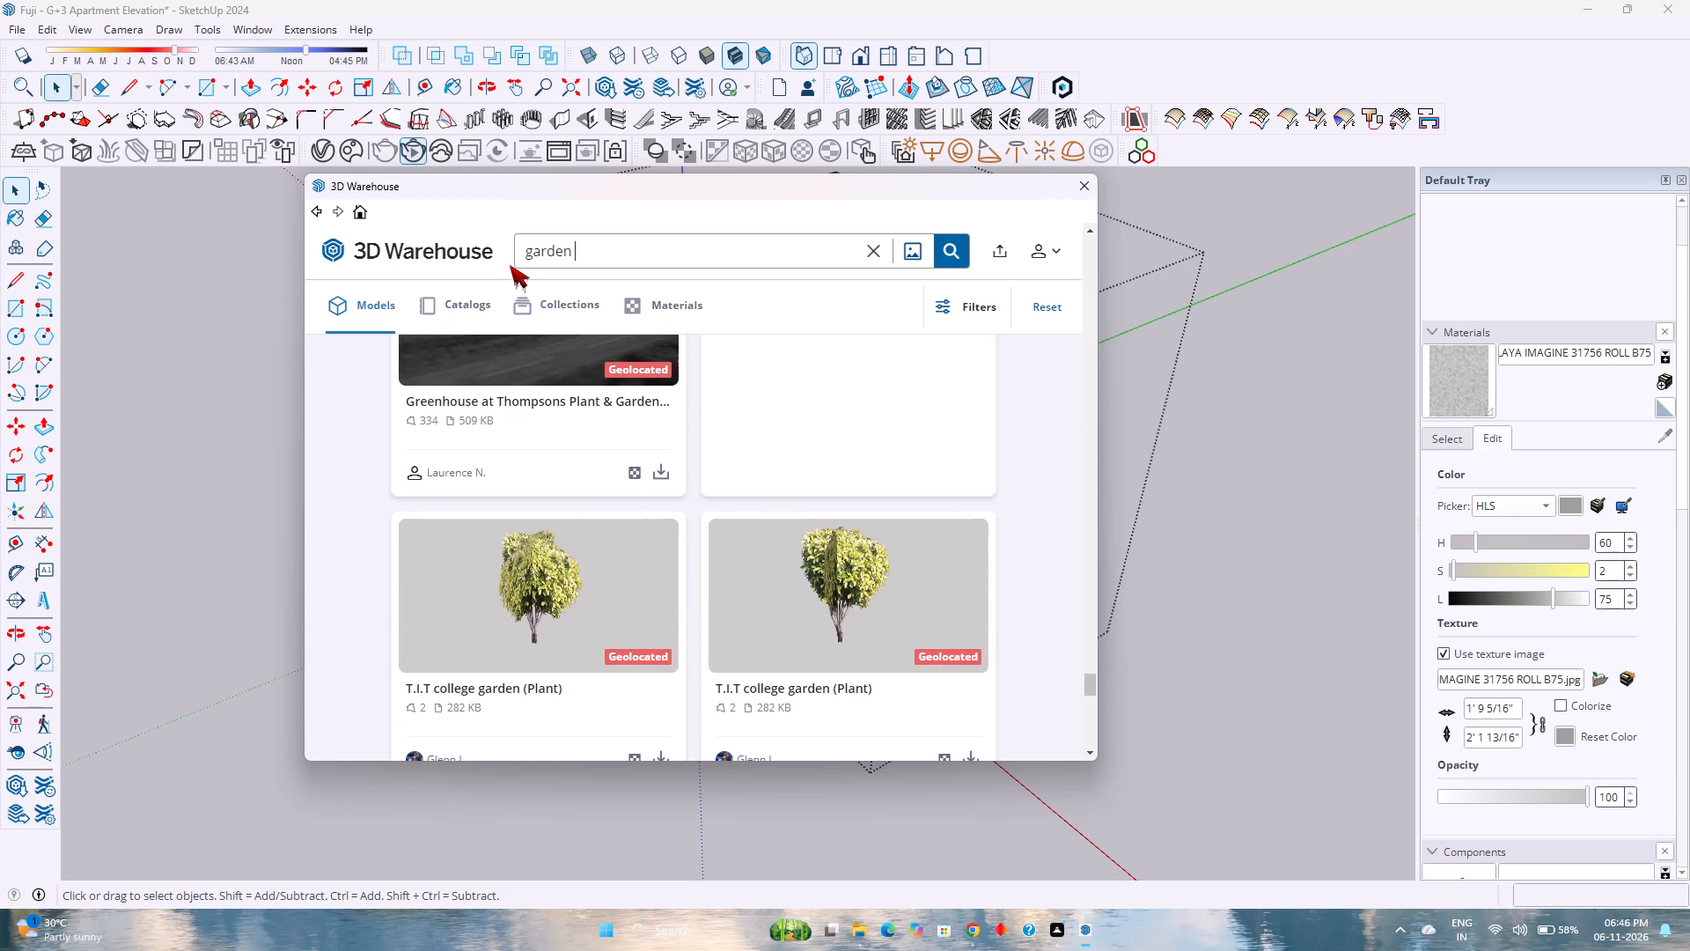
pyautogui.press('p')
pyautogui.write('lants')
pyautogui.press('Return')
pyautogui.moveTo(1087, 697); pyautogui.dragTo(1084, 328)
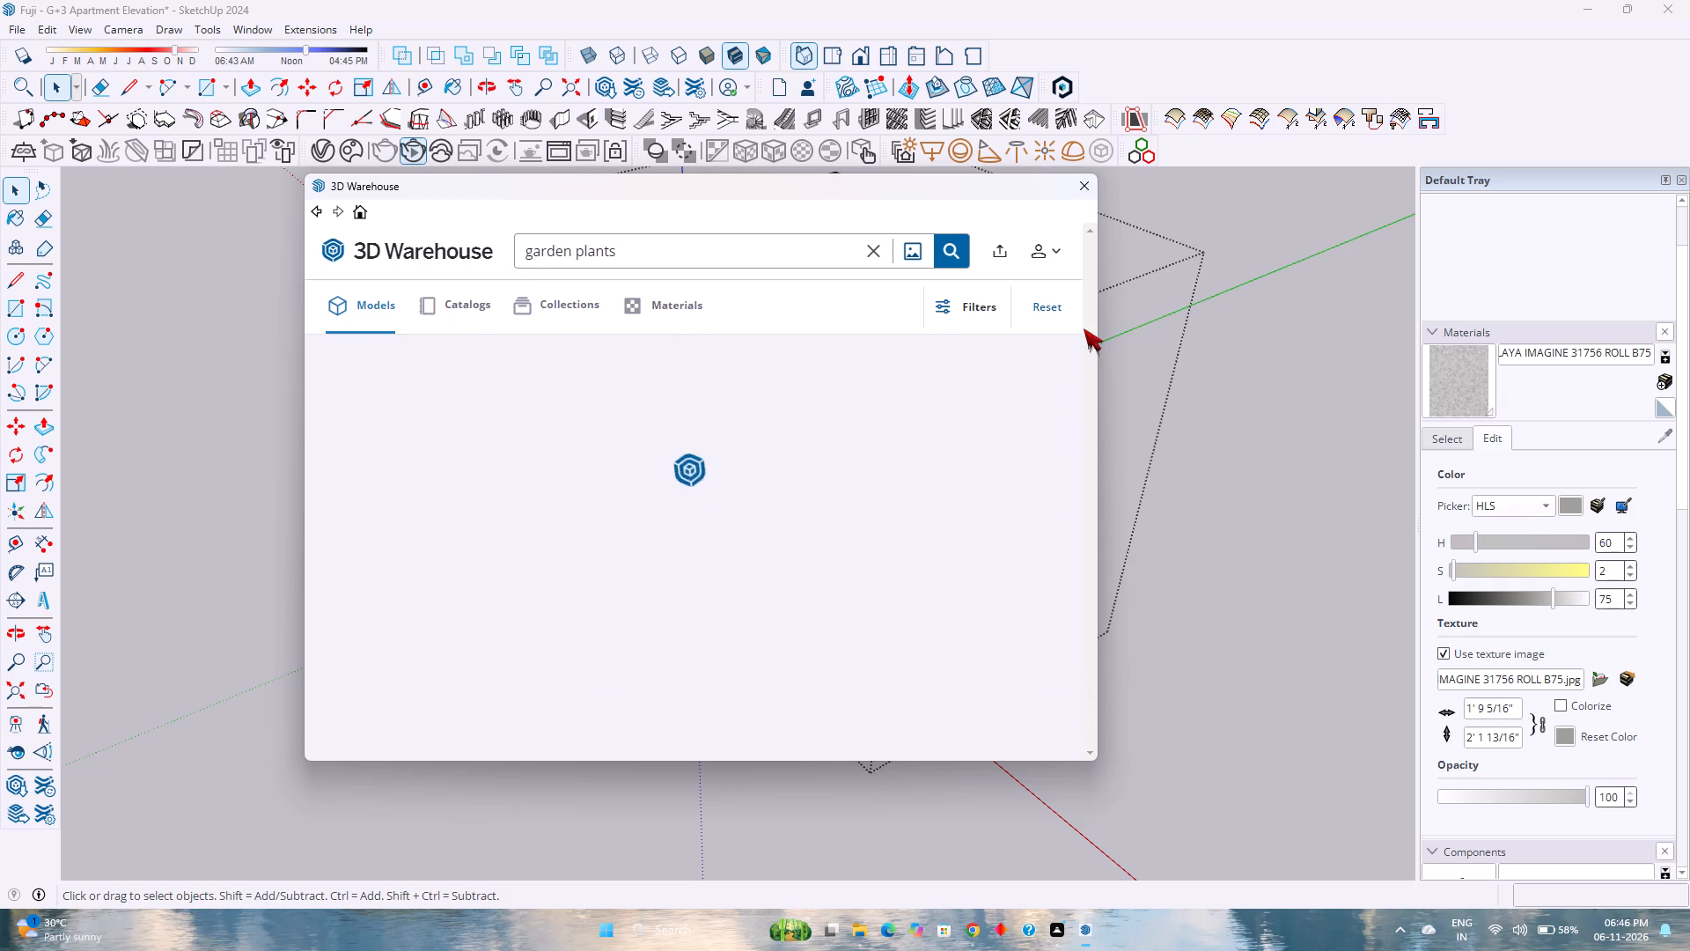
pyautogui.moveTo(1084, 328); pyautogui.dragTo(1088, 291)
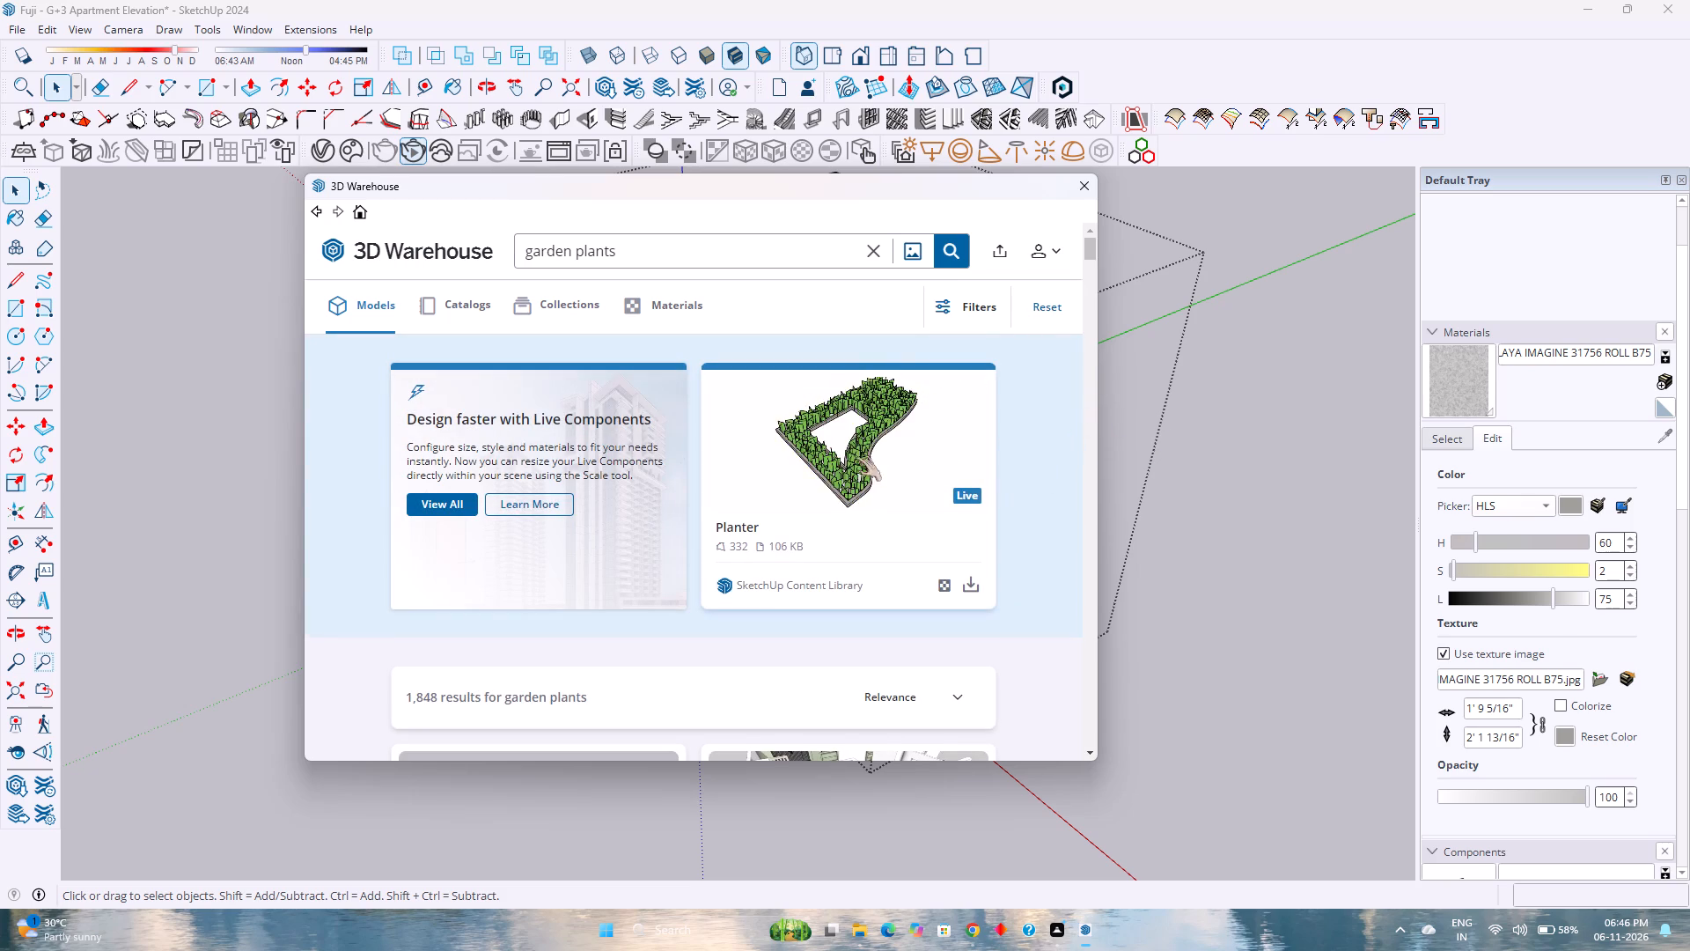
# Examine the "garden plants" models in the search results for planting that suits the kerbed strips outside the compound wall.
pyautogui.scroll(-9, 843, 458)
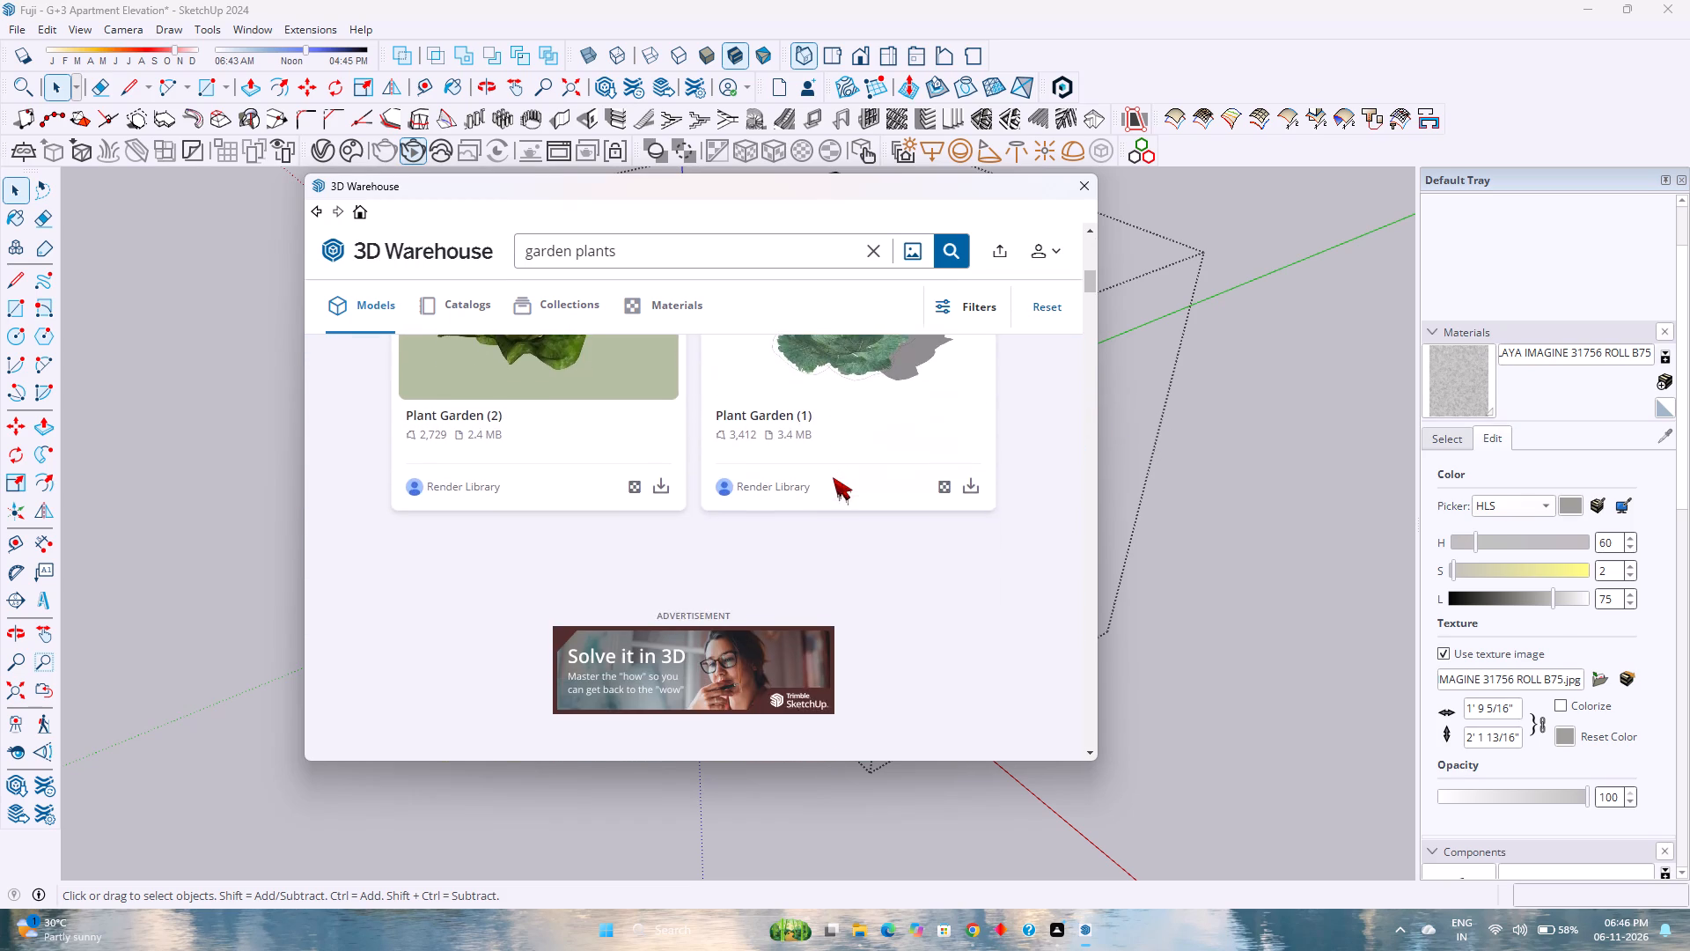
pyautogui.scroll(-11, 833, 477)
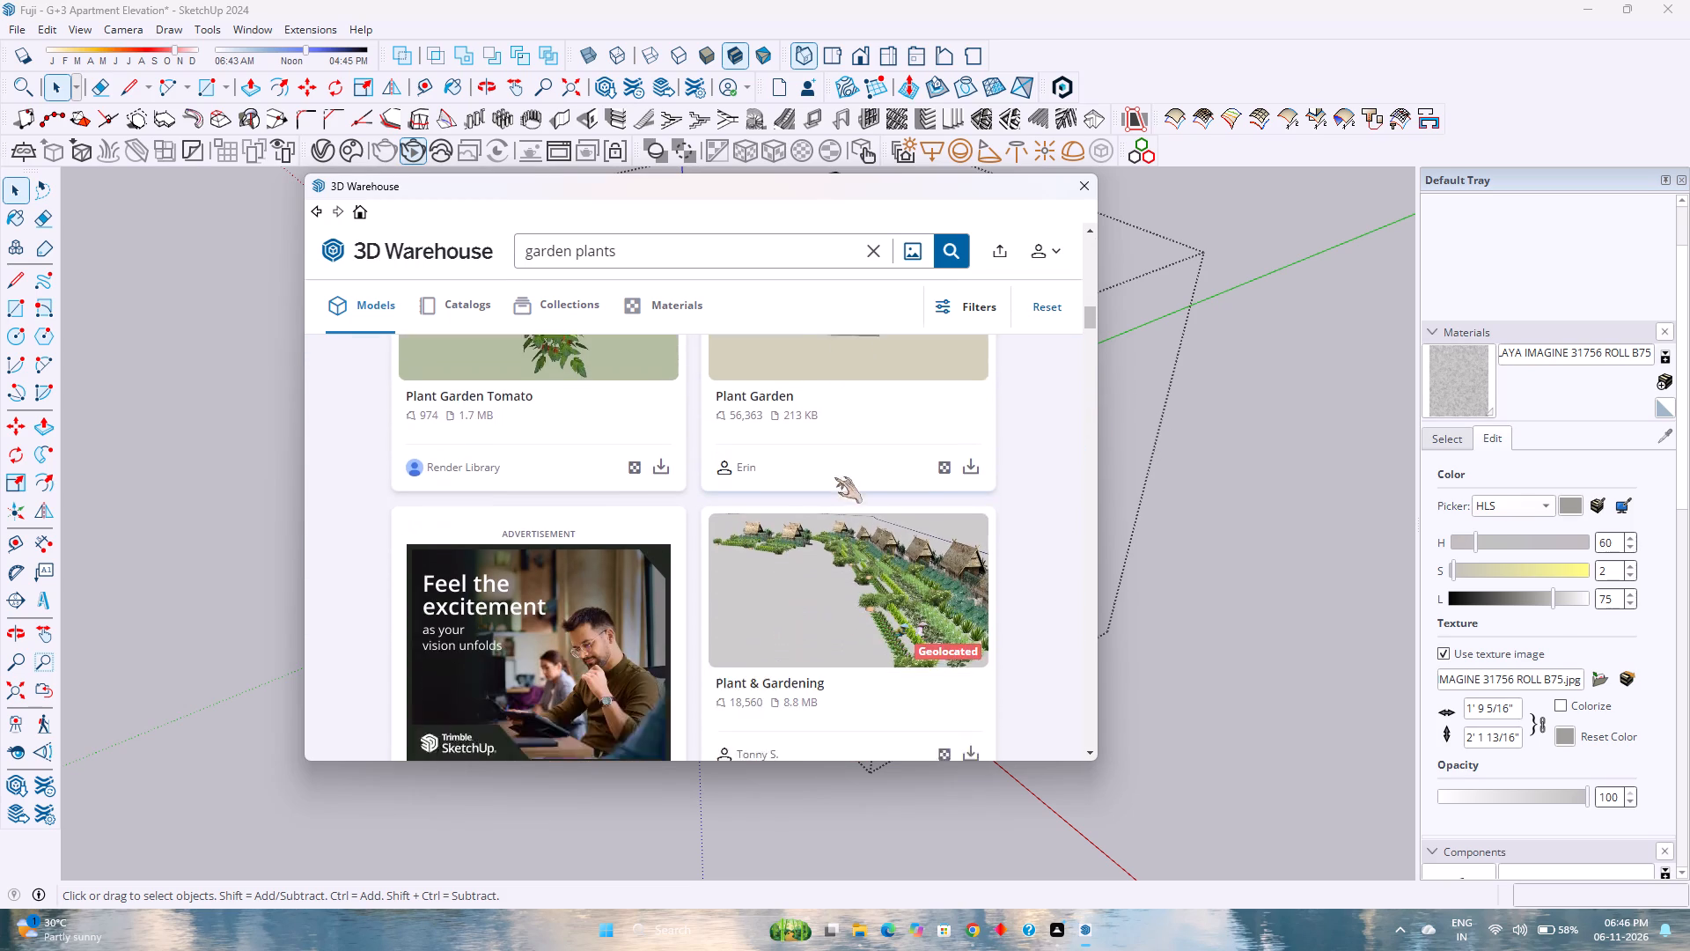
pyautogui.scroll(-11, 835, 477)
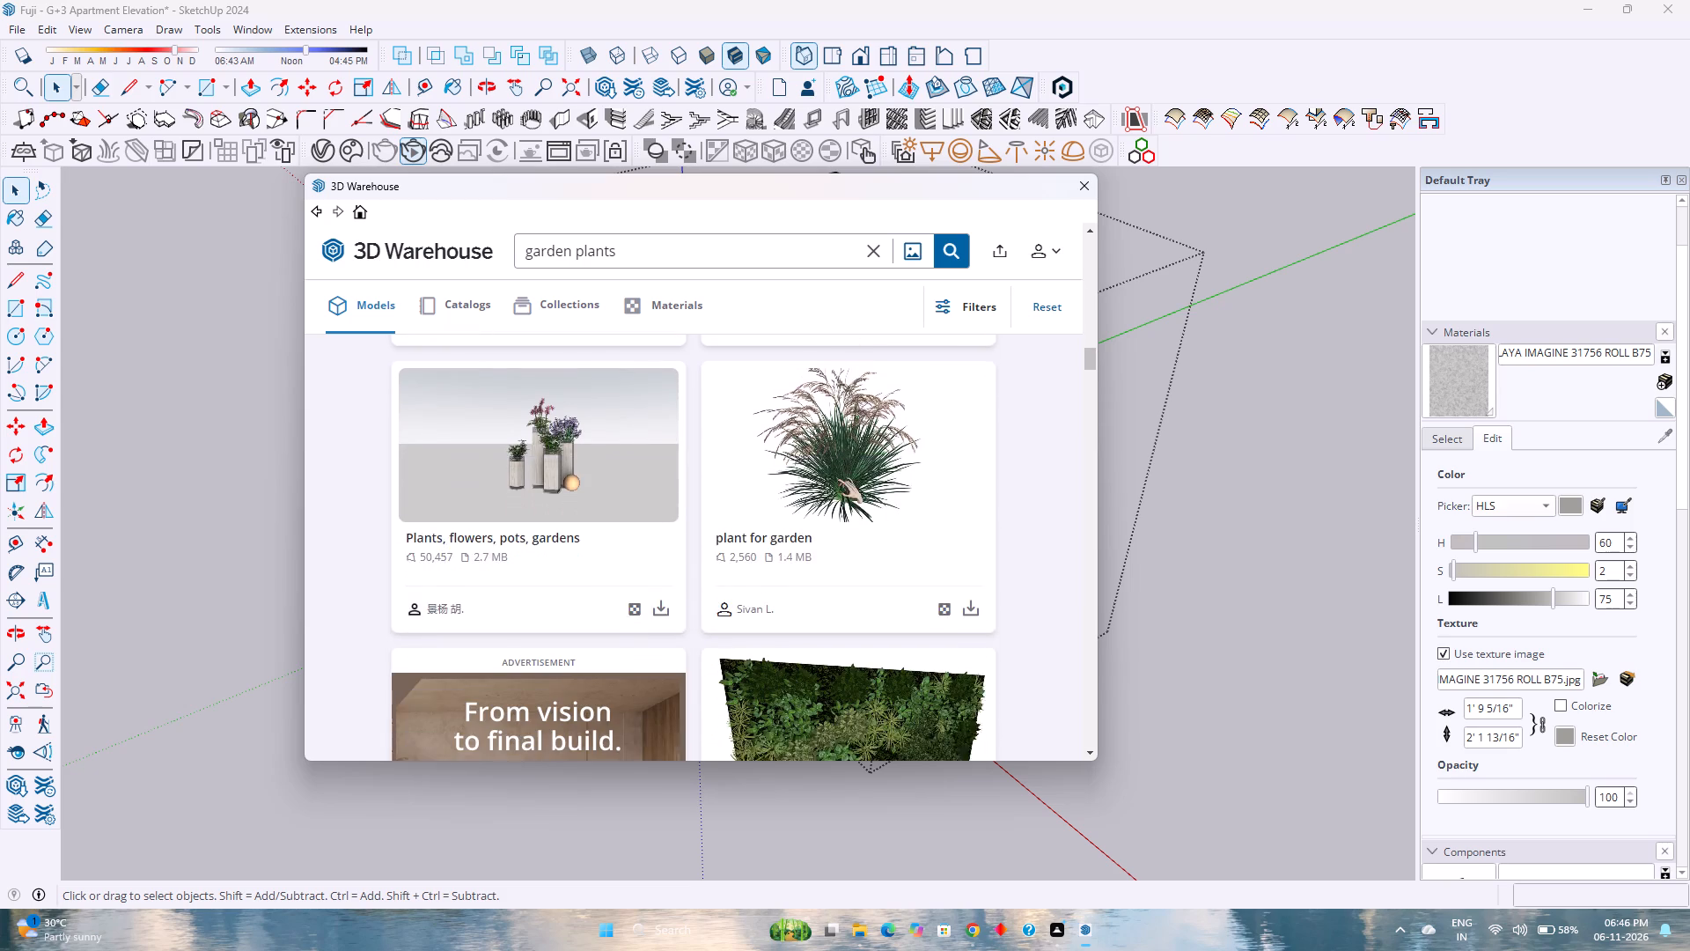
pyautogui.scroll(-11, 837, 477)
pyautogui.scroll(3, 838, 477)
pyautogui.scroll(-8, 838, 477)
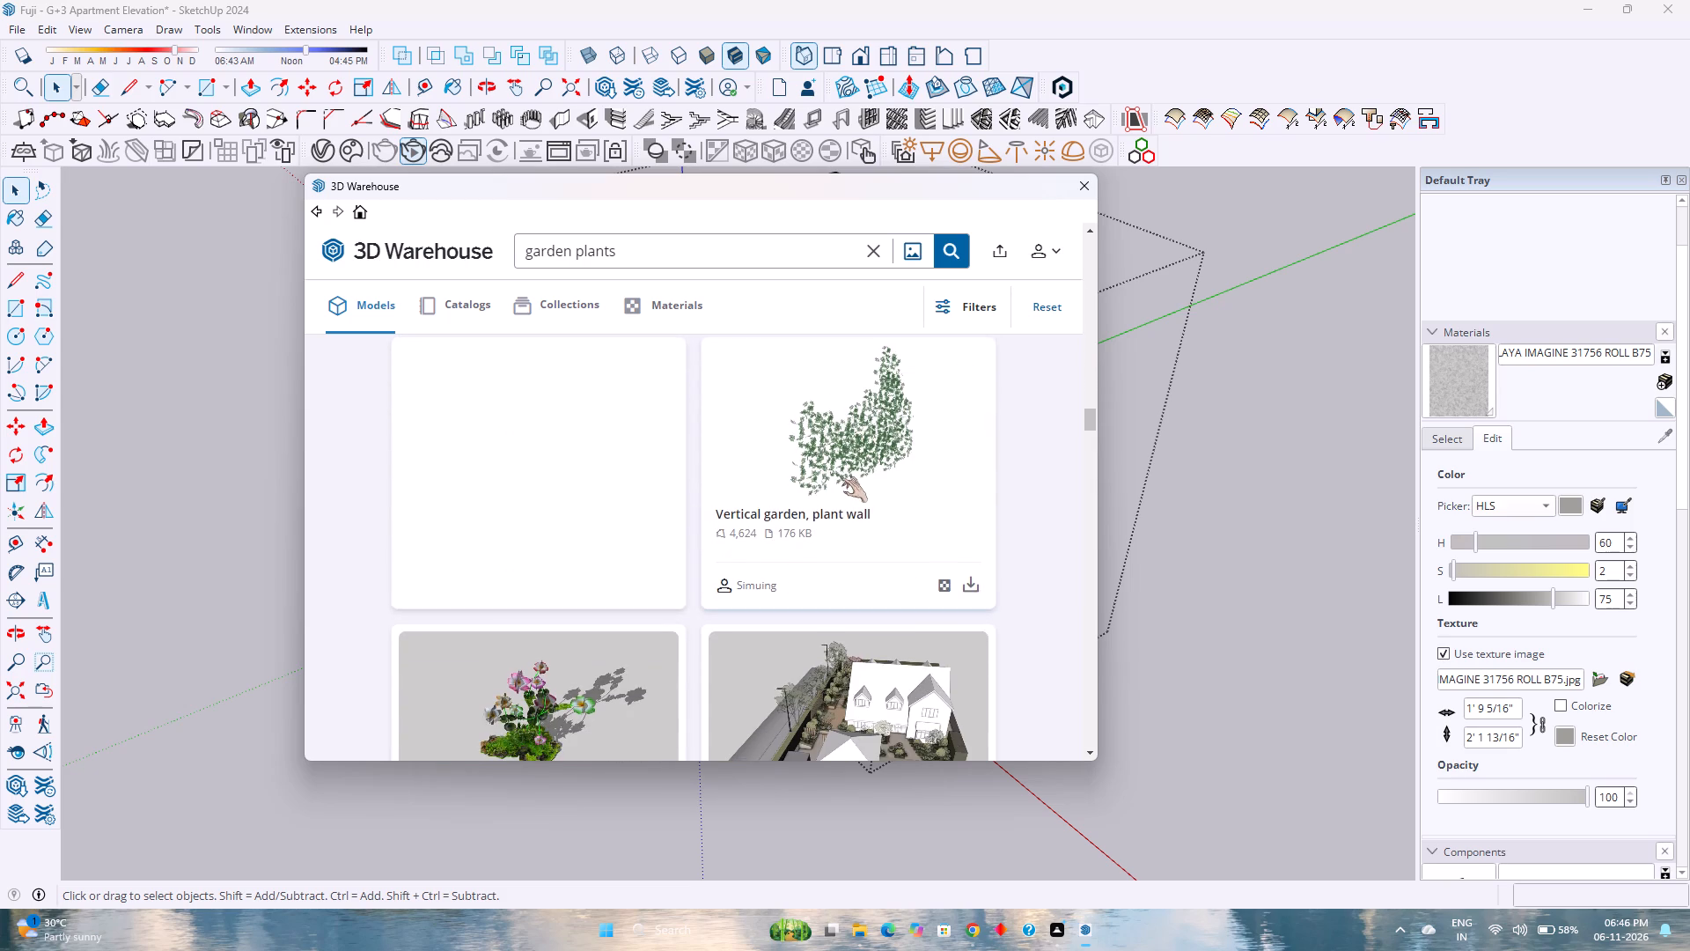
pyautogui.scroll(-6, 840, 476)
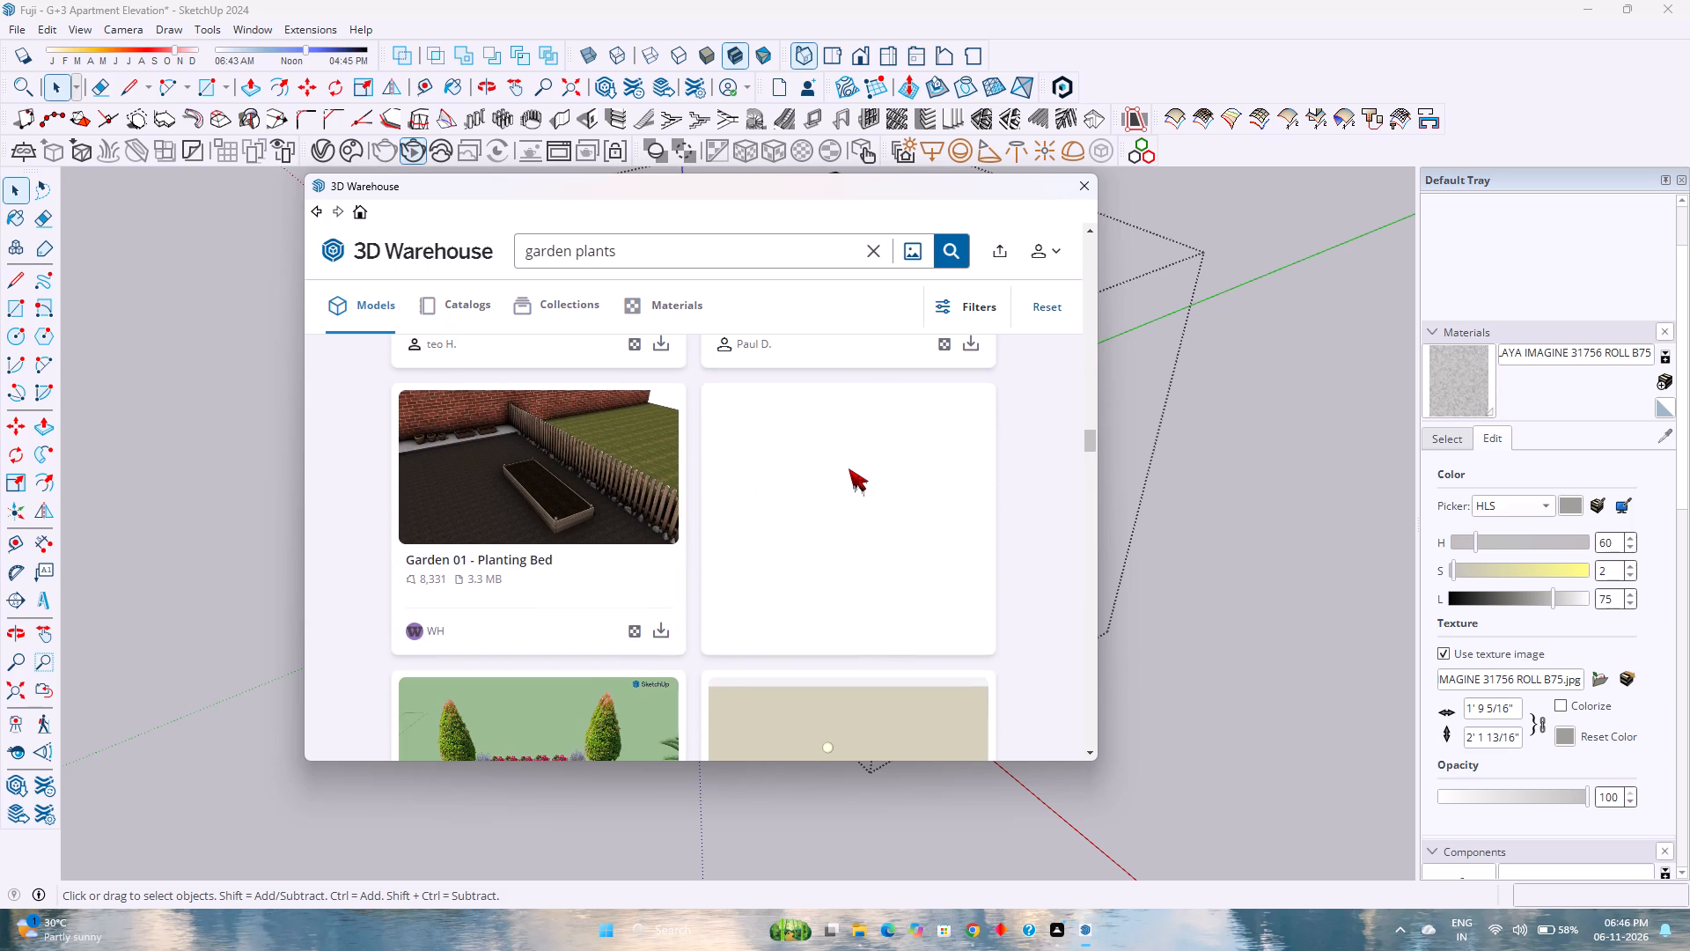
pyautogui.scroll(-9, 849, 468)
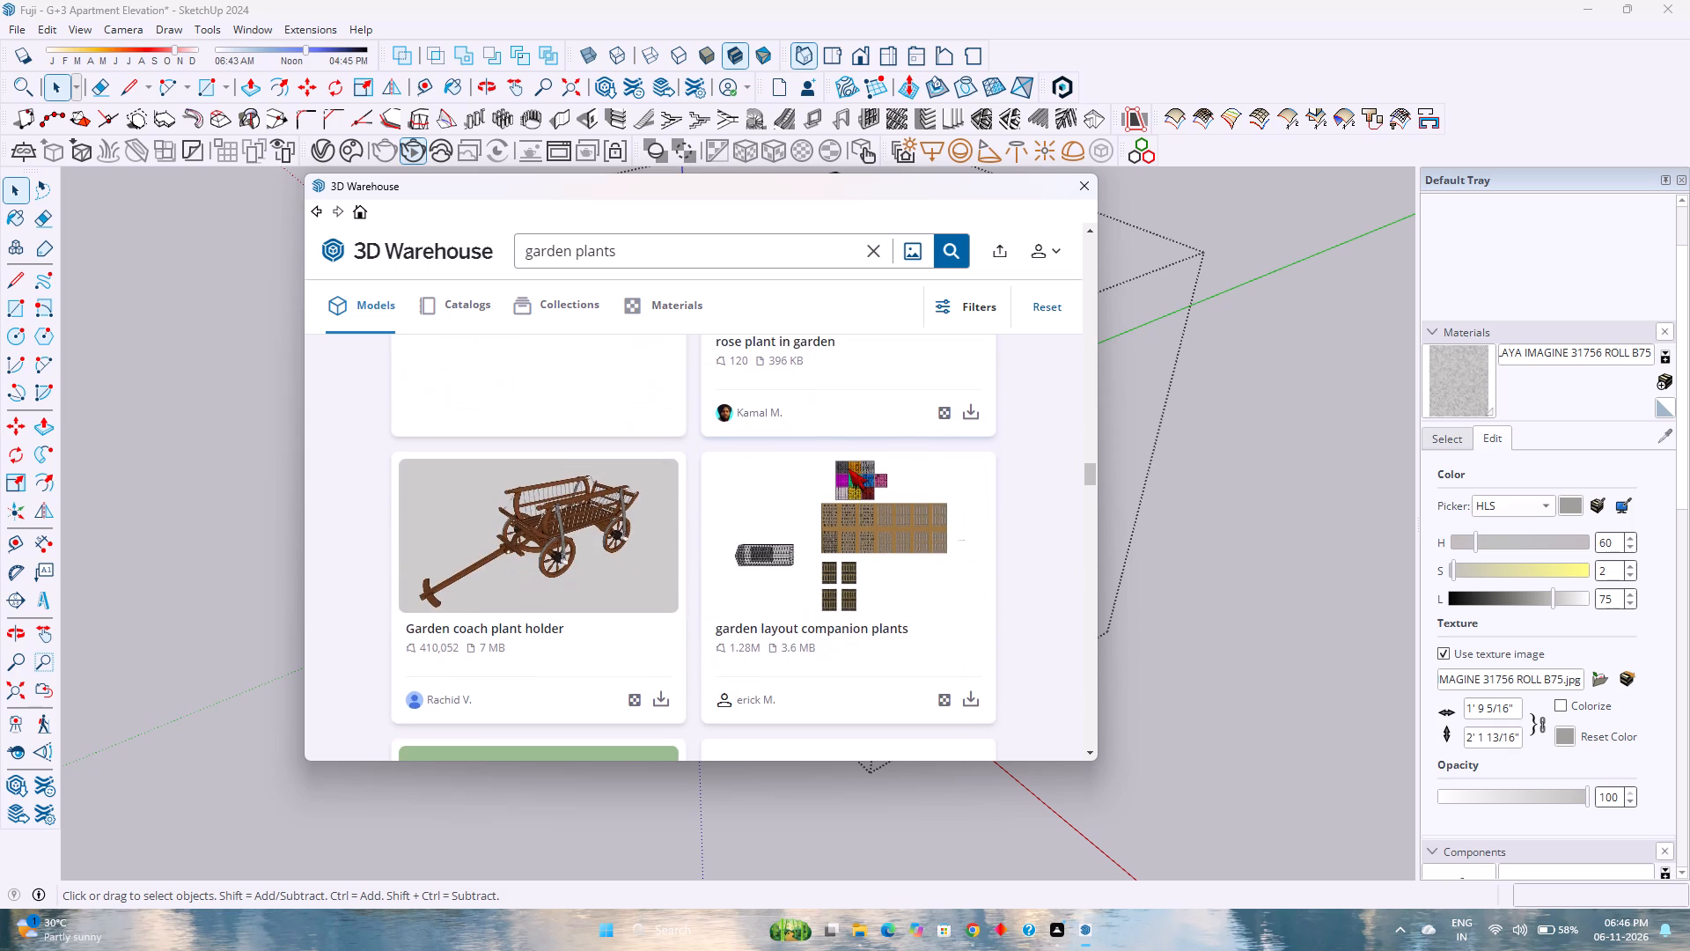
pyautogui.scroll(-8, 849, 468)
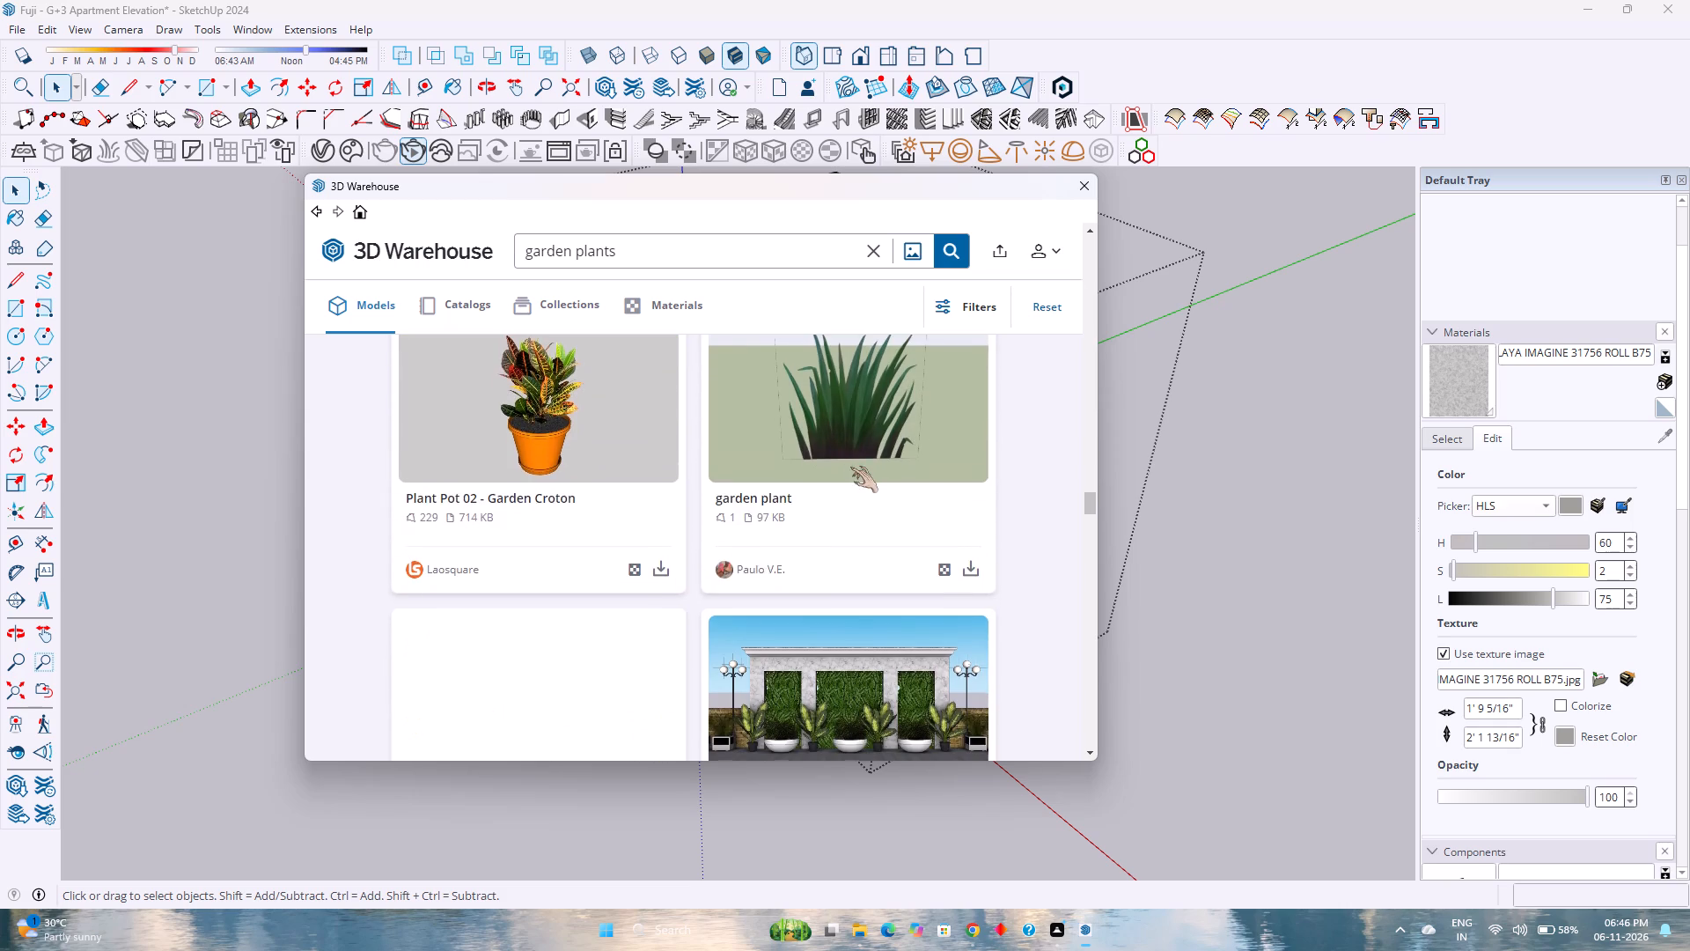
pyautogui.scroll(-6, 853, 469)
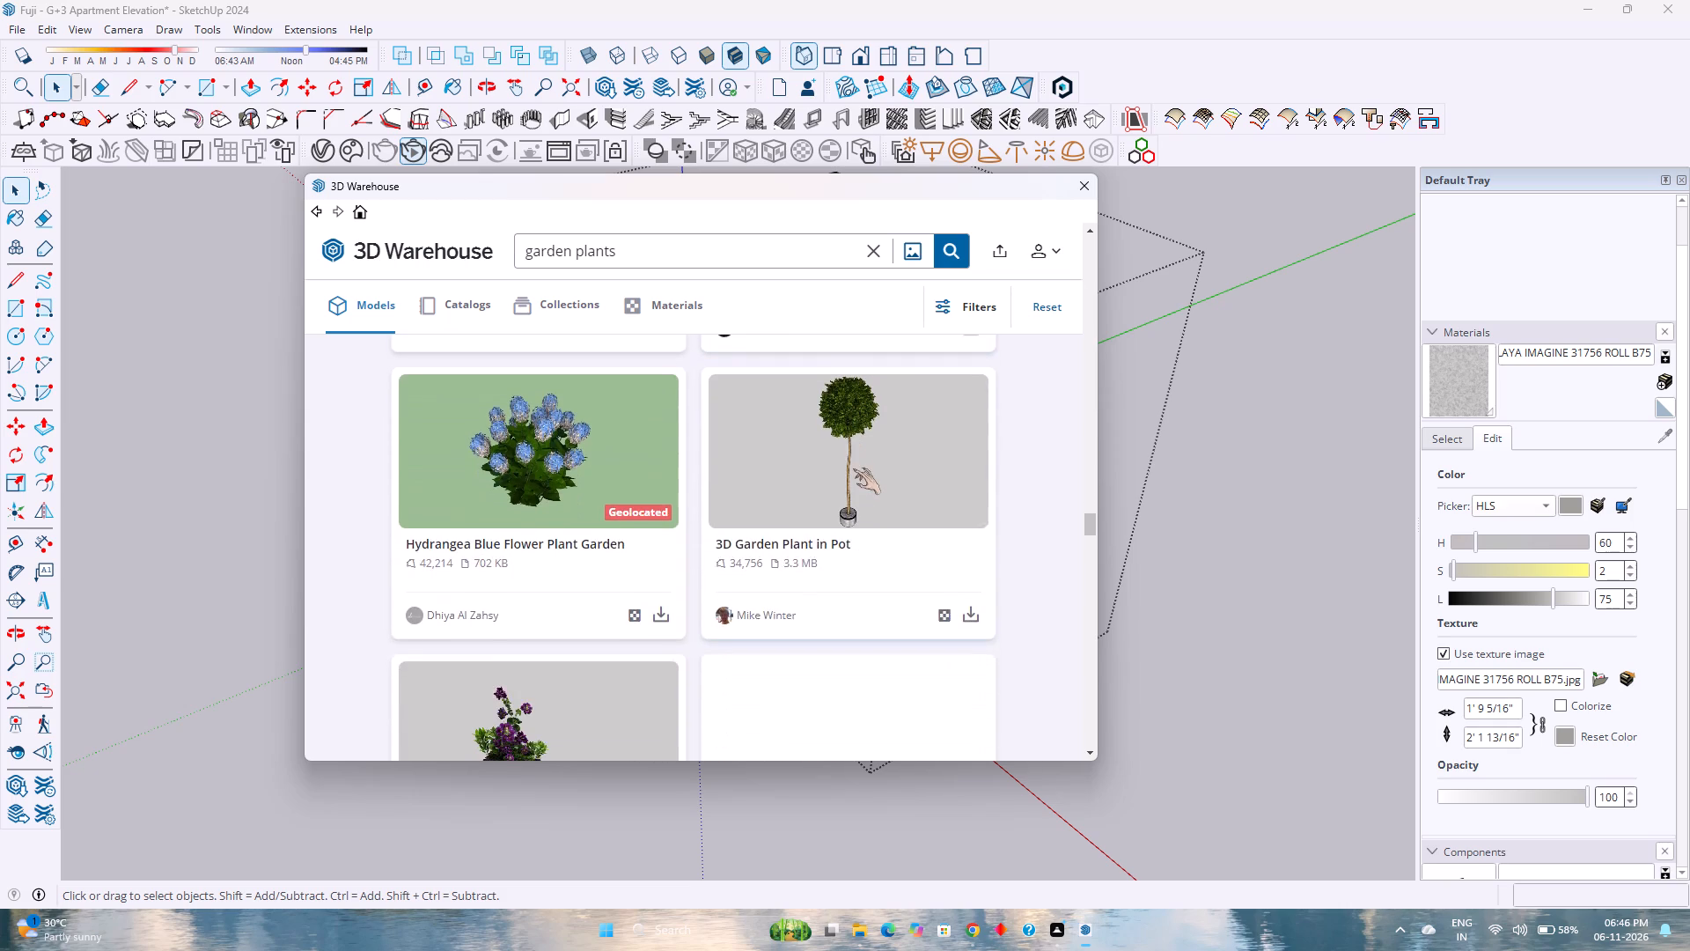
pyautogui.scroll(-5, 853, 468)
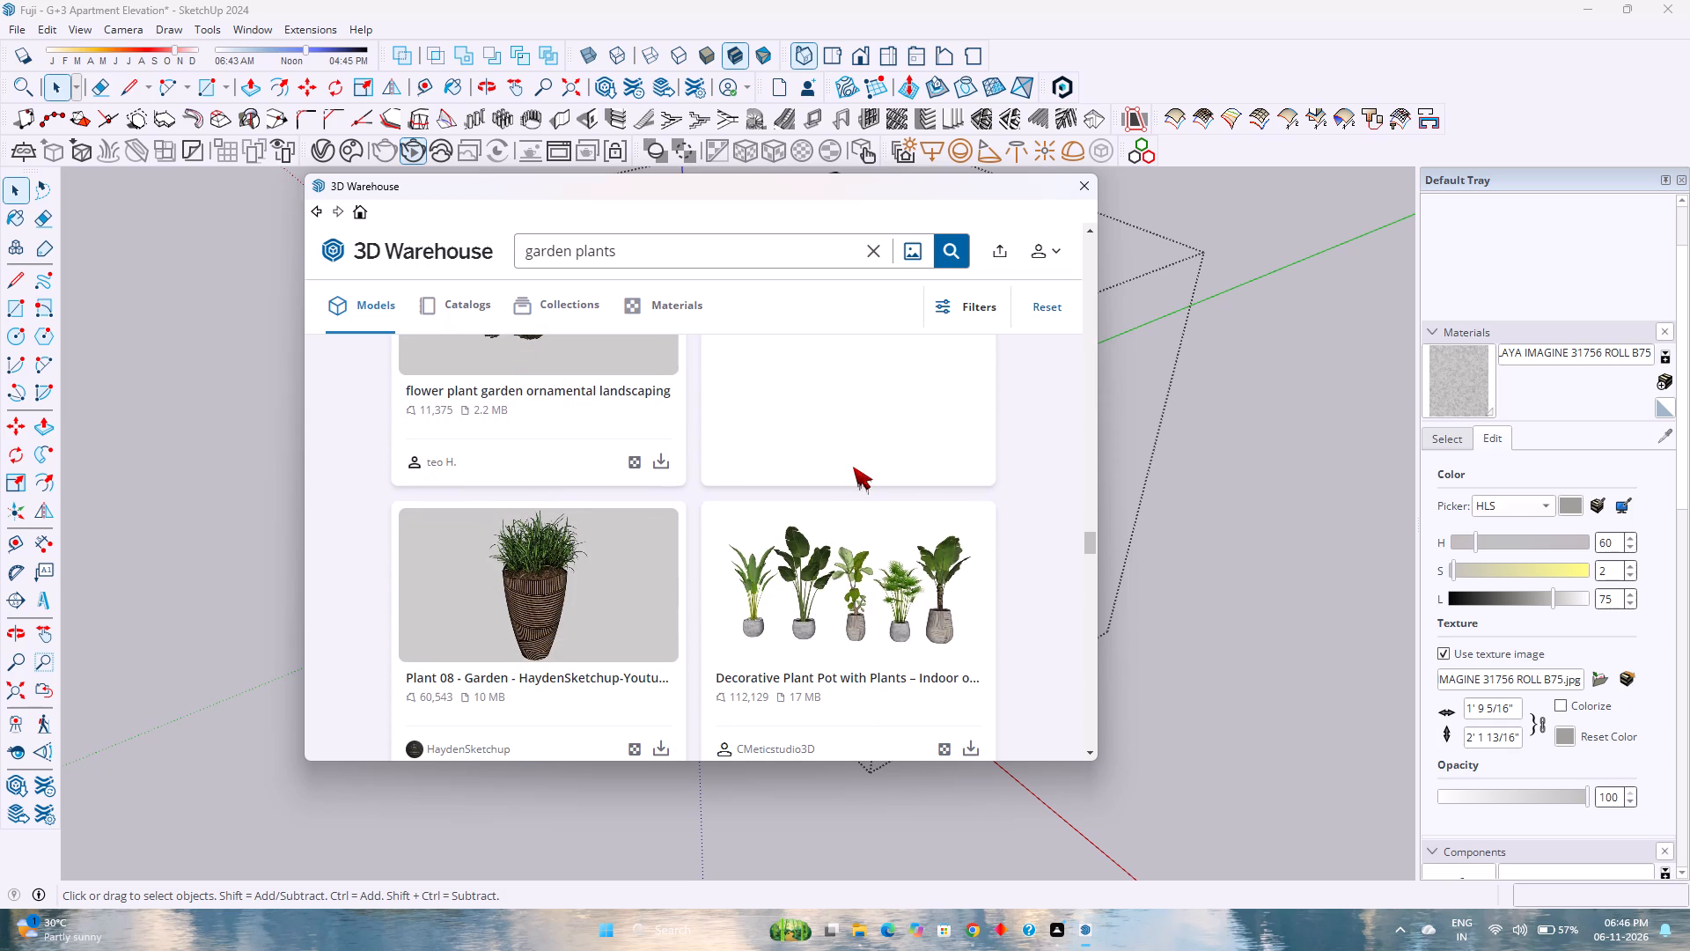
pyautogui.scroll(-3, 853, 467)
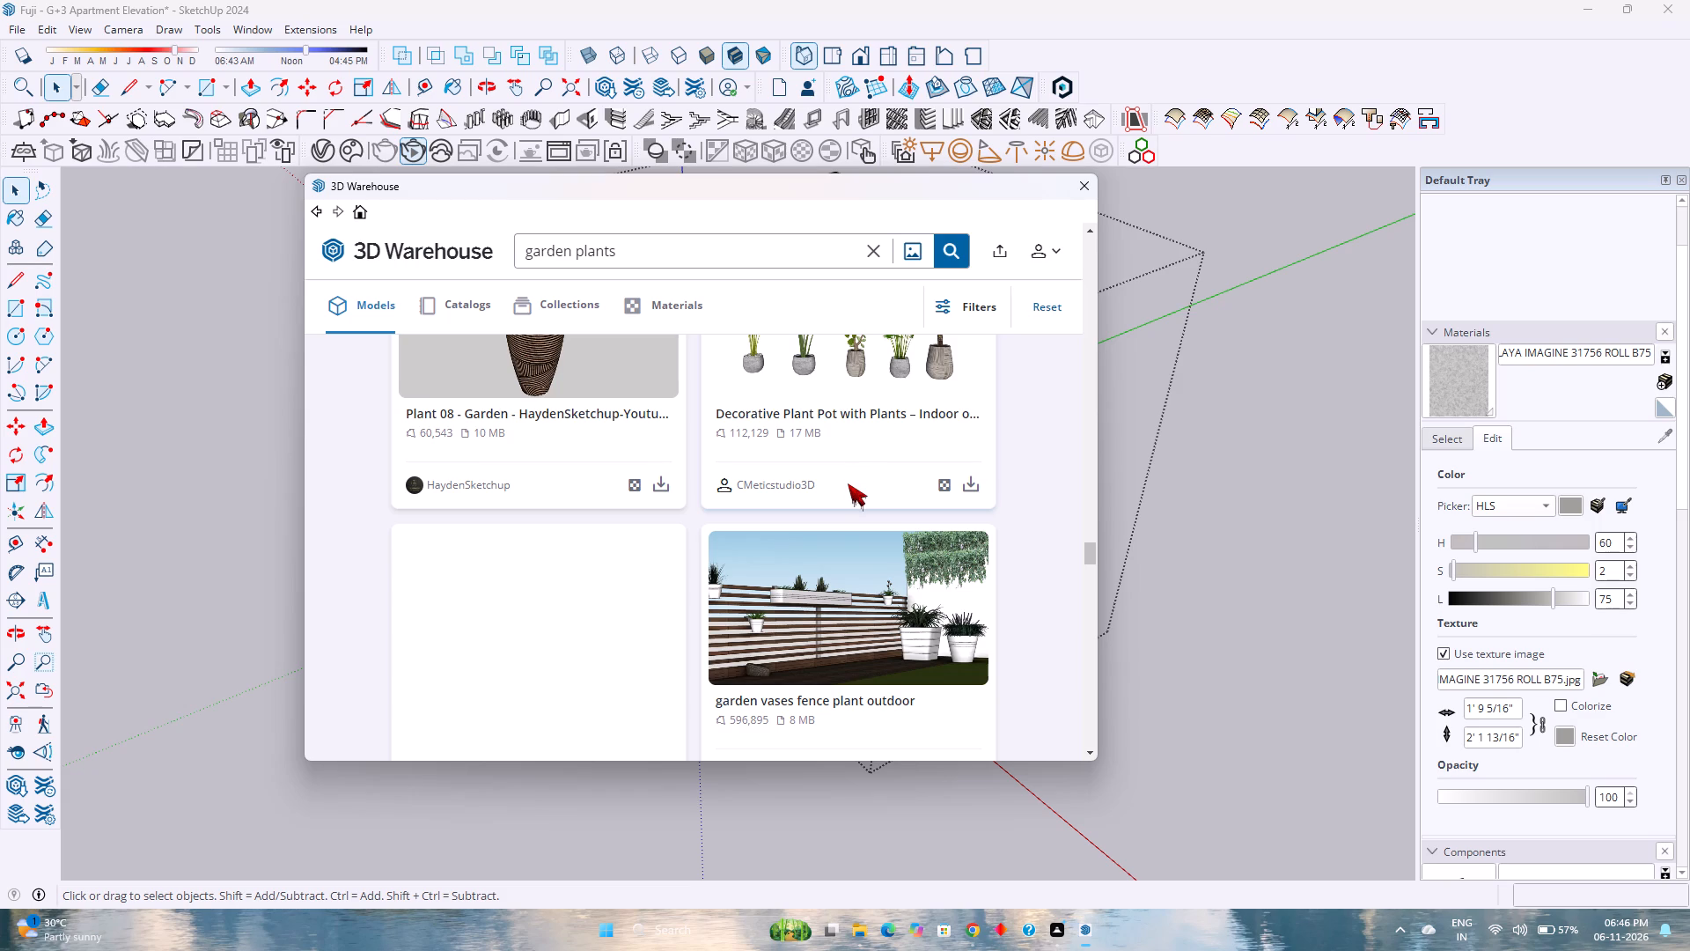
pyautogui.scroll(-3, 812, 478)
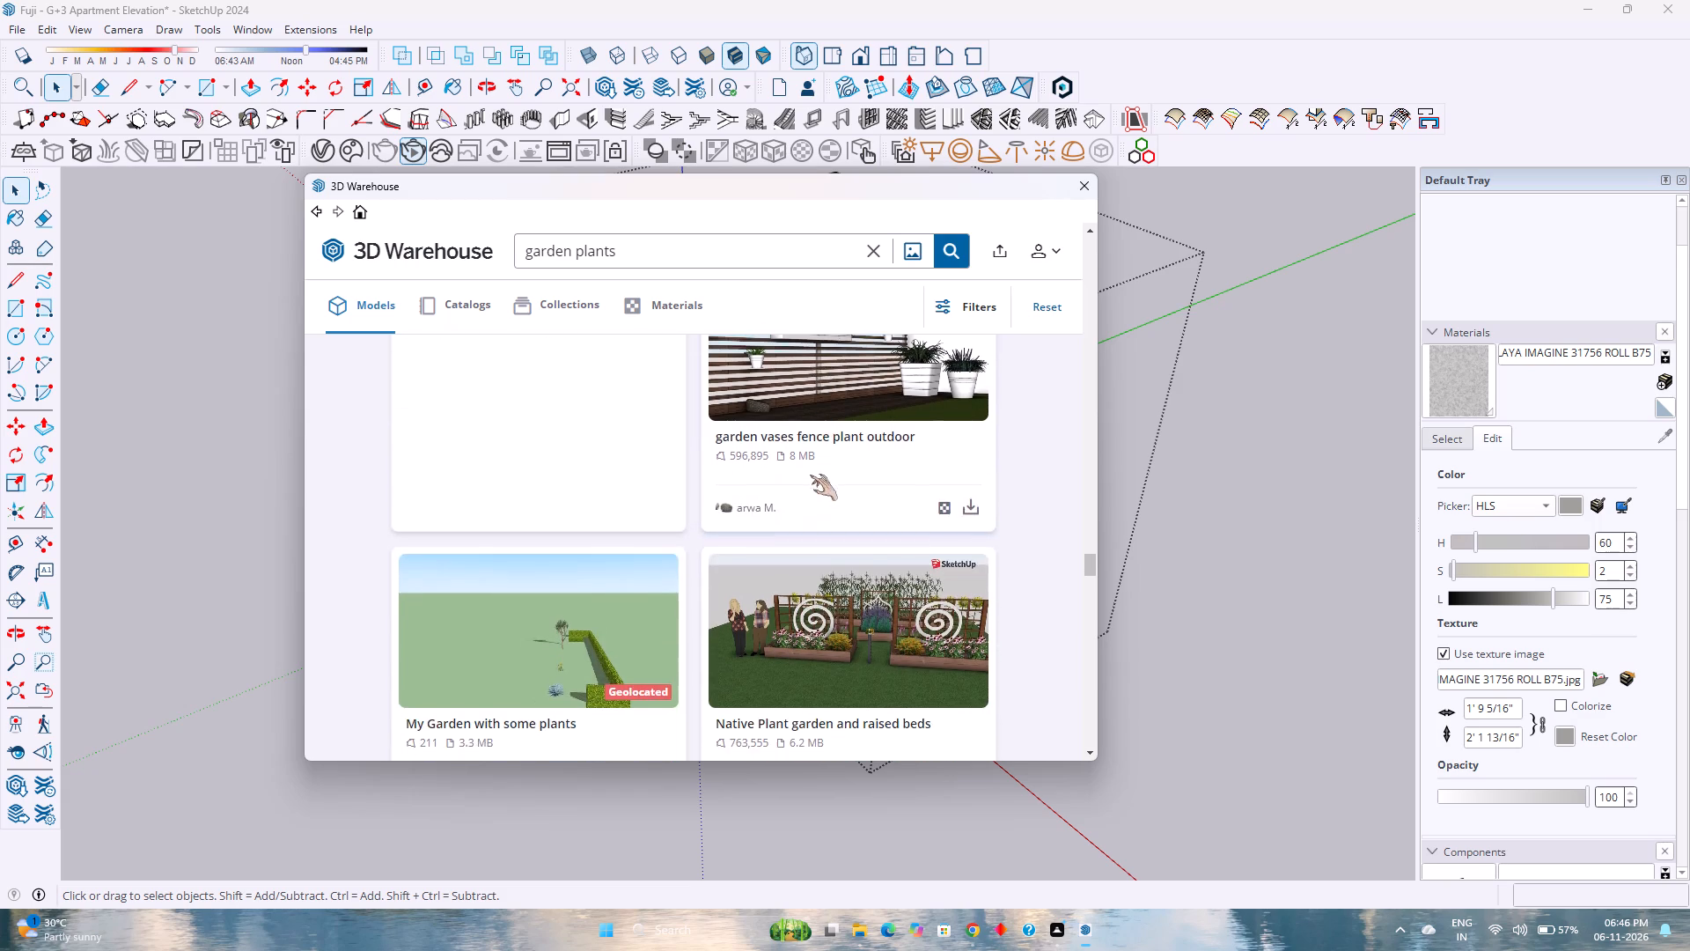
pyautogui.scroll(-10, 810, 473)
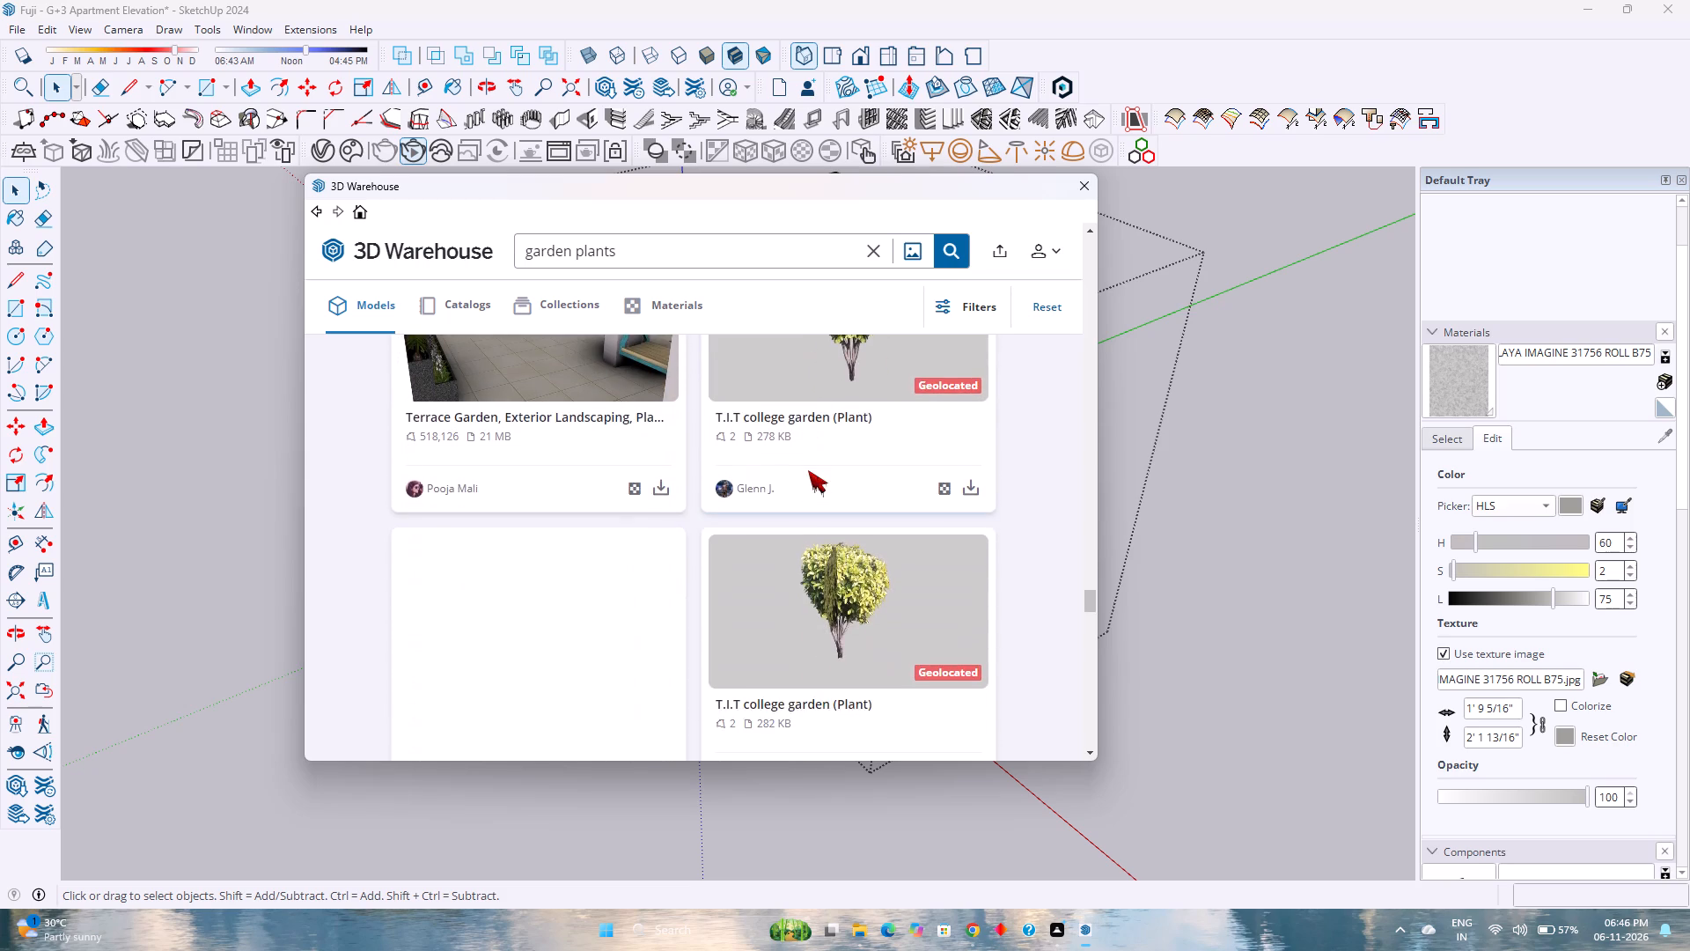
pyautogui.scroll(-9, 808, 470)
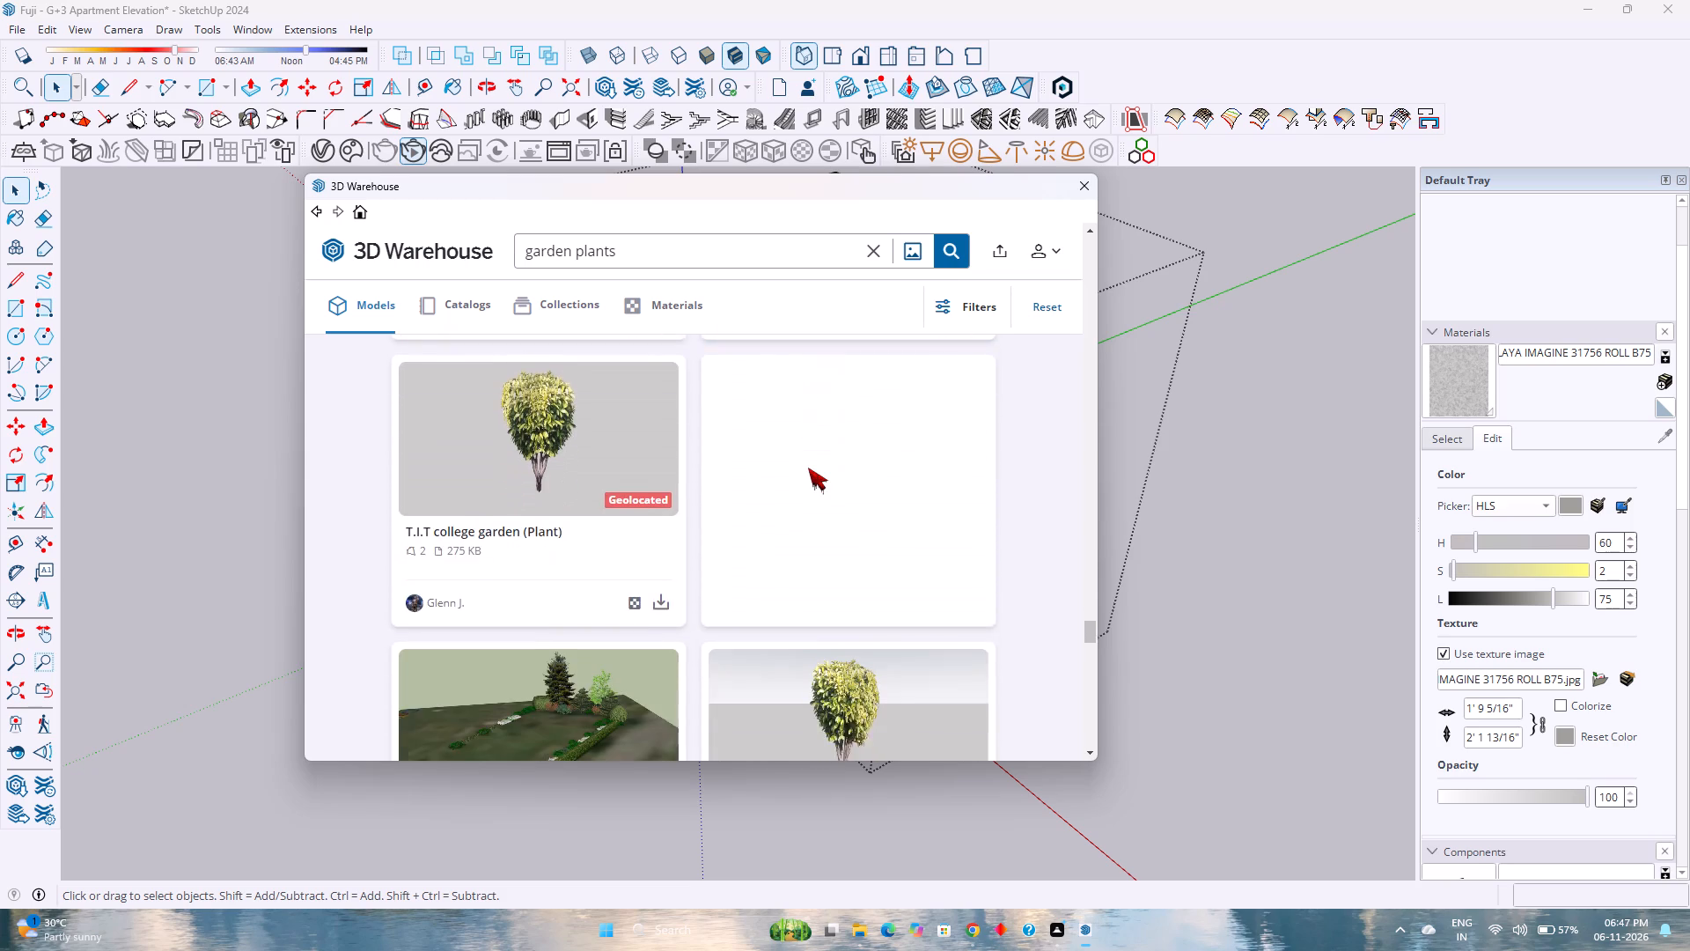
pyautogui.scroll(-6, 808, 468)
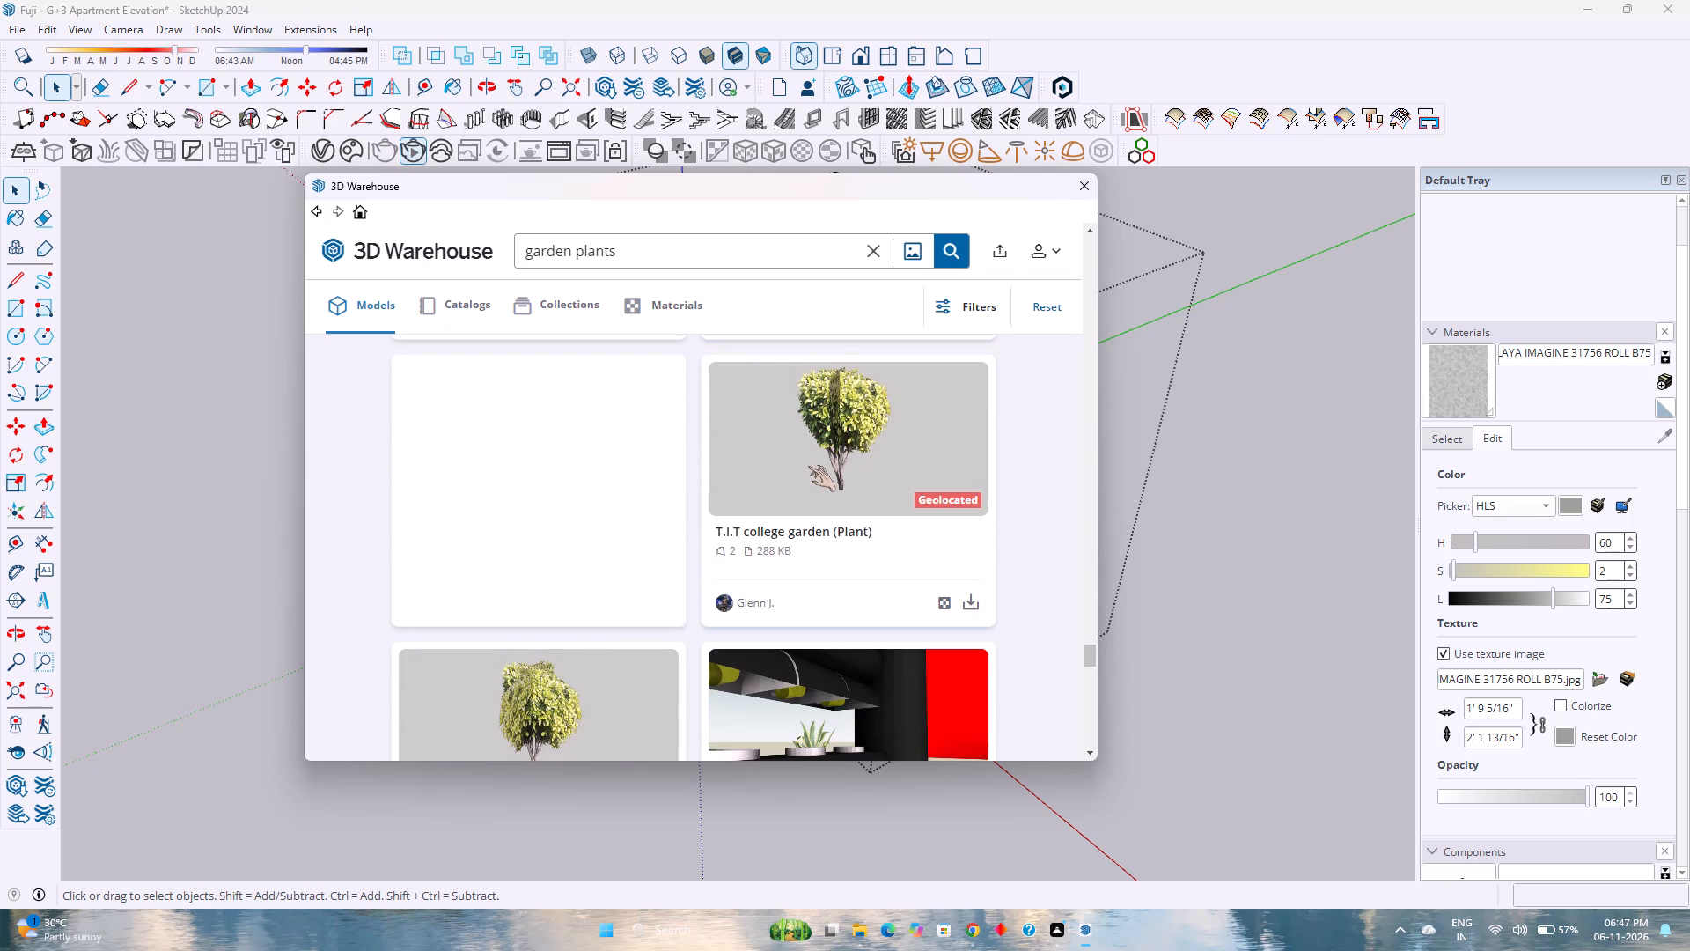
pyautogui.scroll(-3, 808, 466)
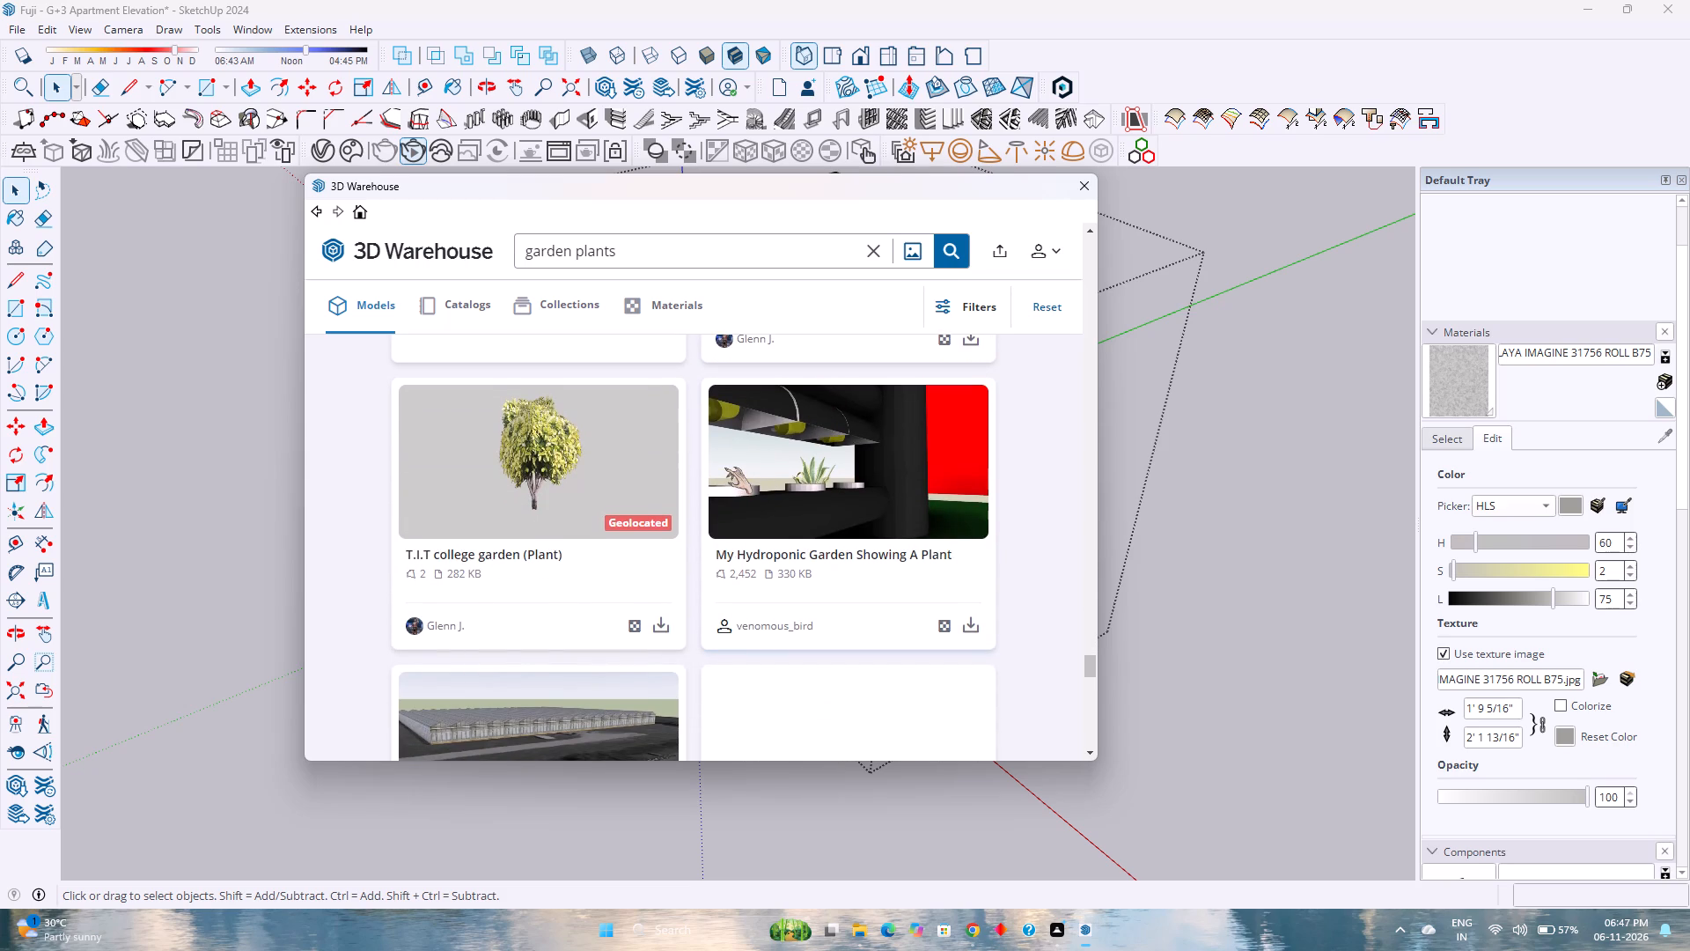
pyautogui.scroll(-5, 724, 468)
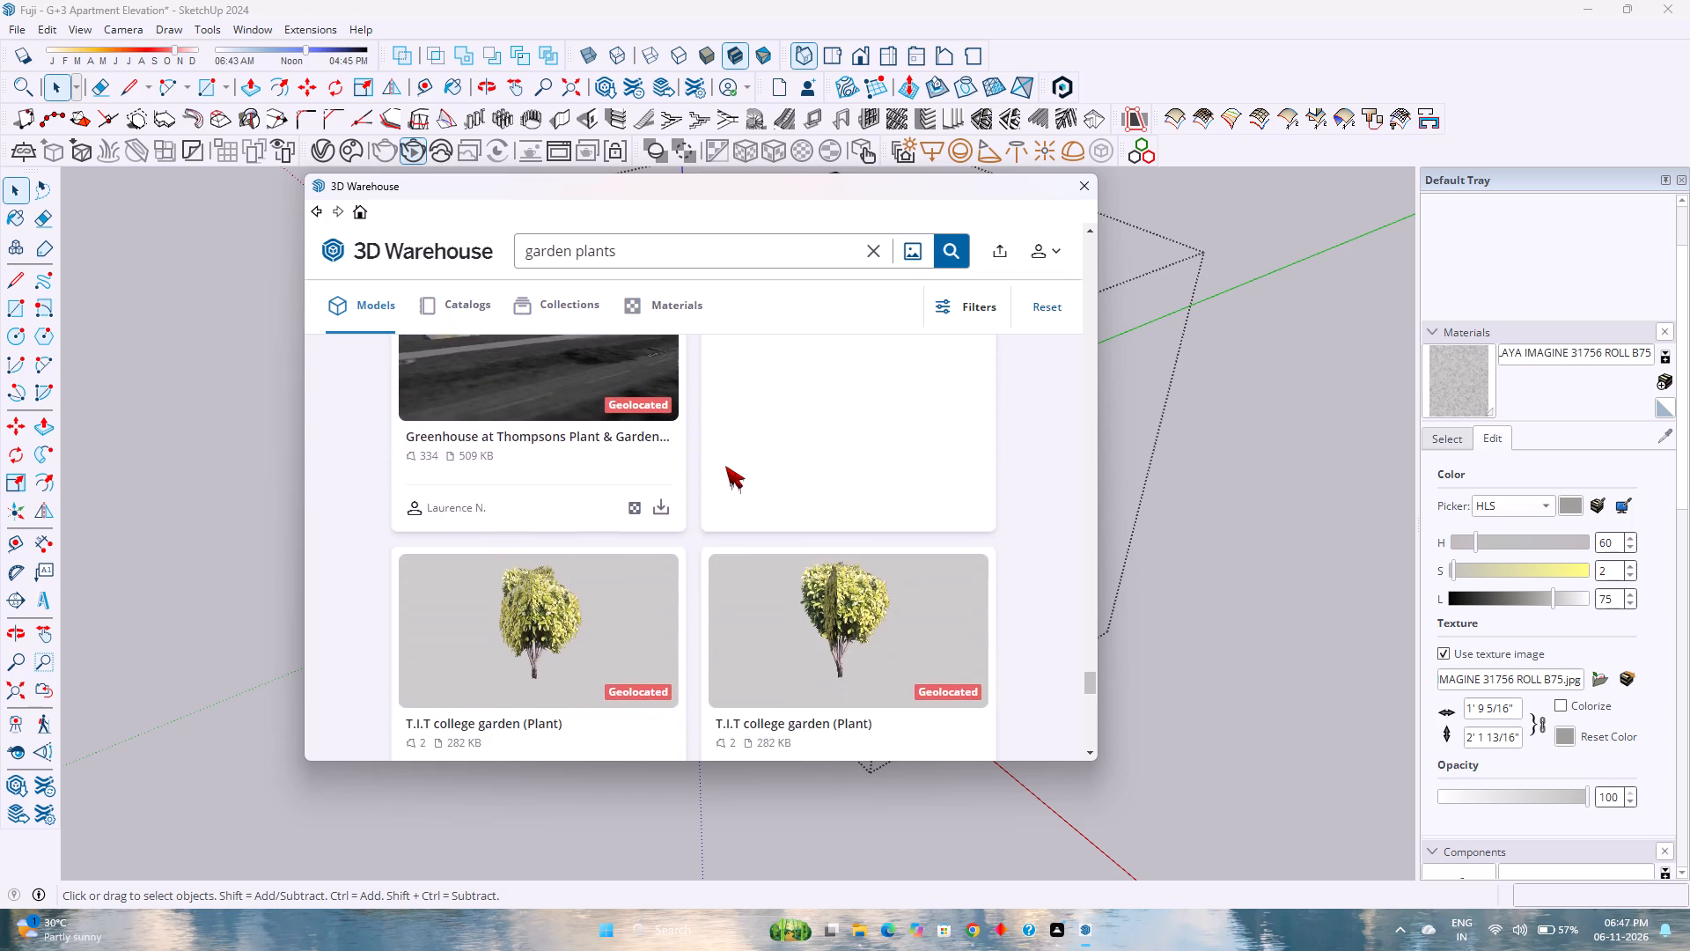
pyautogui.scroll(-8, 726, 466)
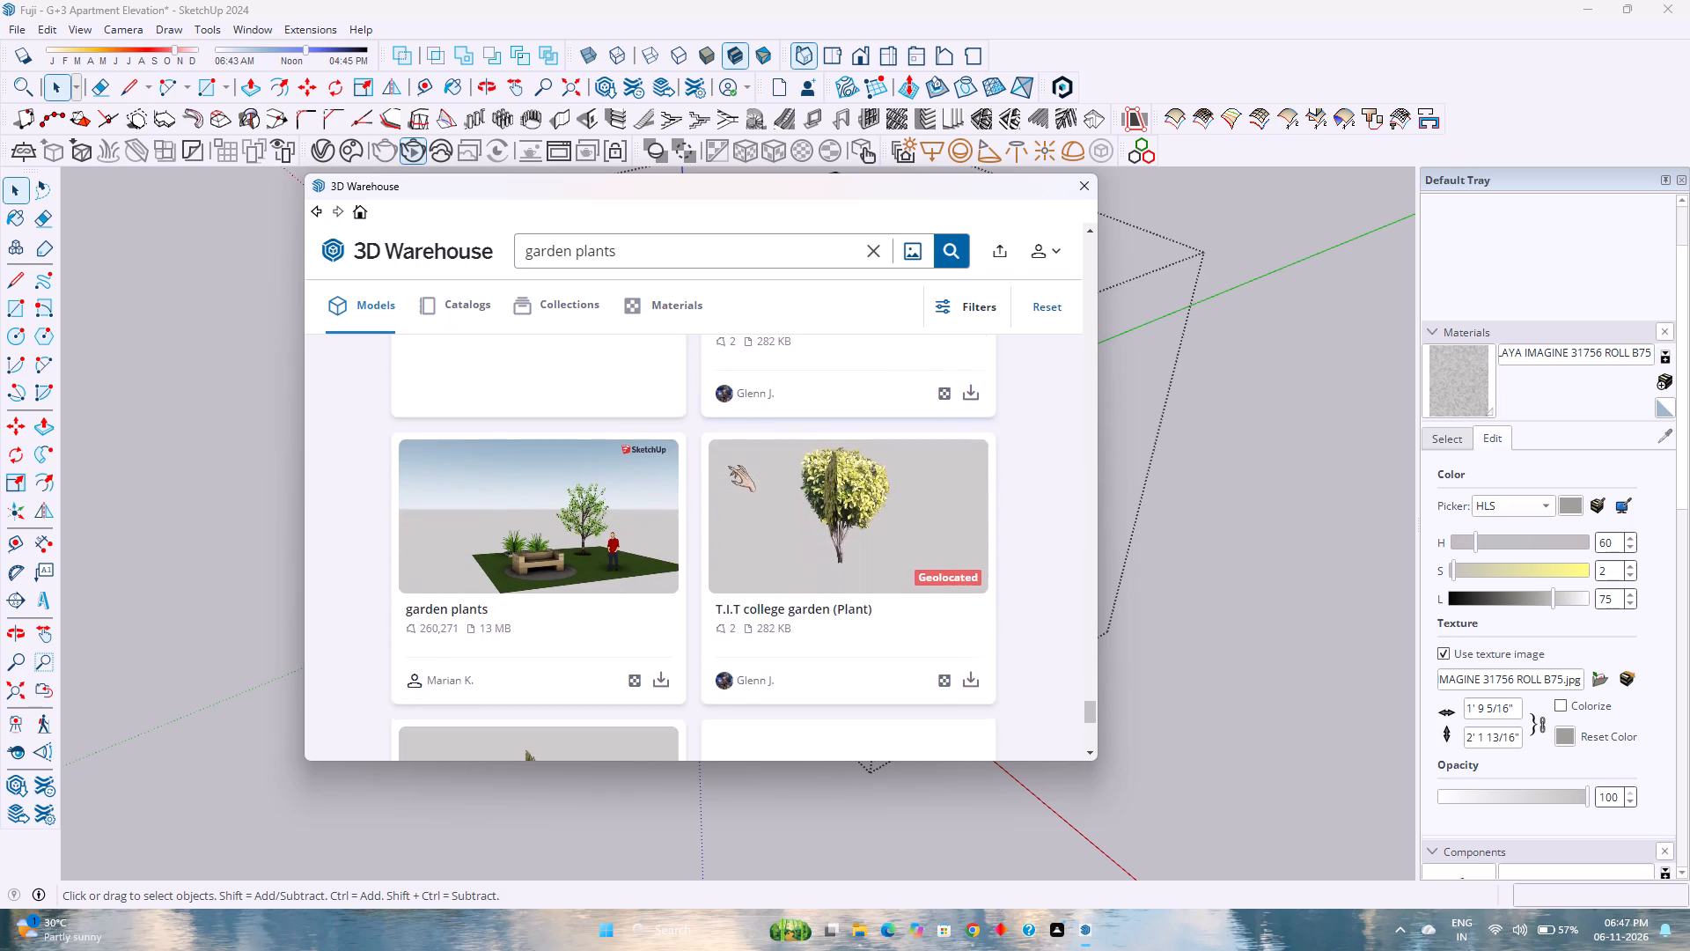
pyautogui.scroll(-9, 728, 466)
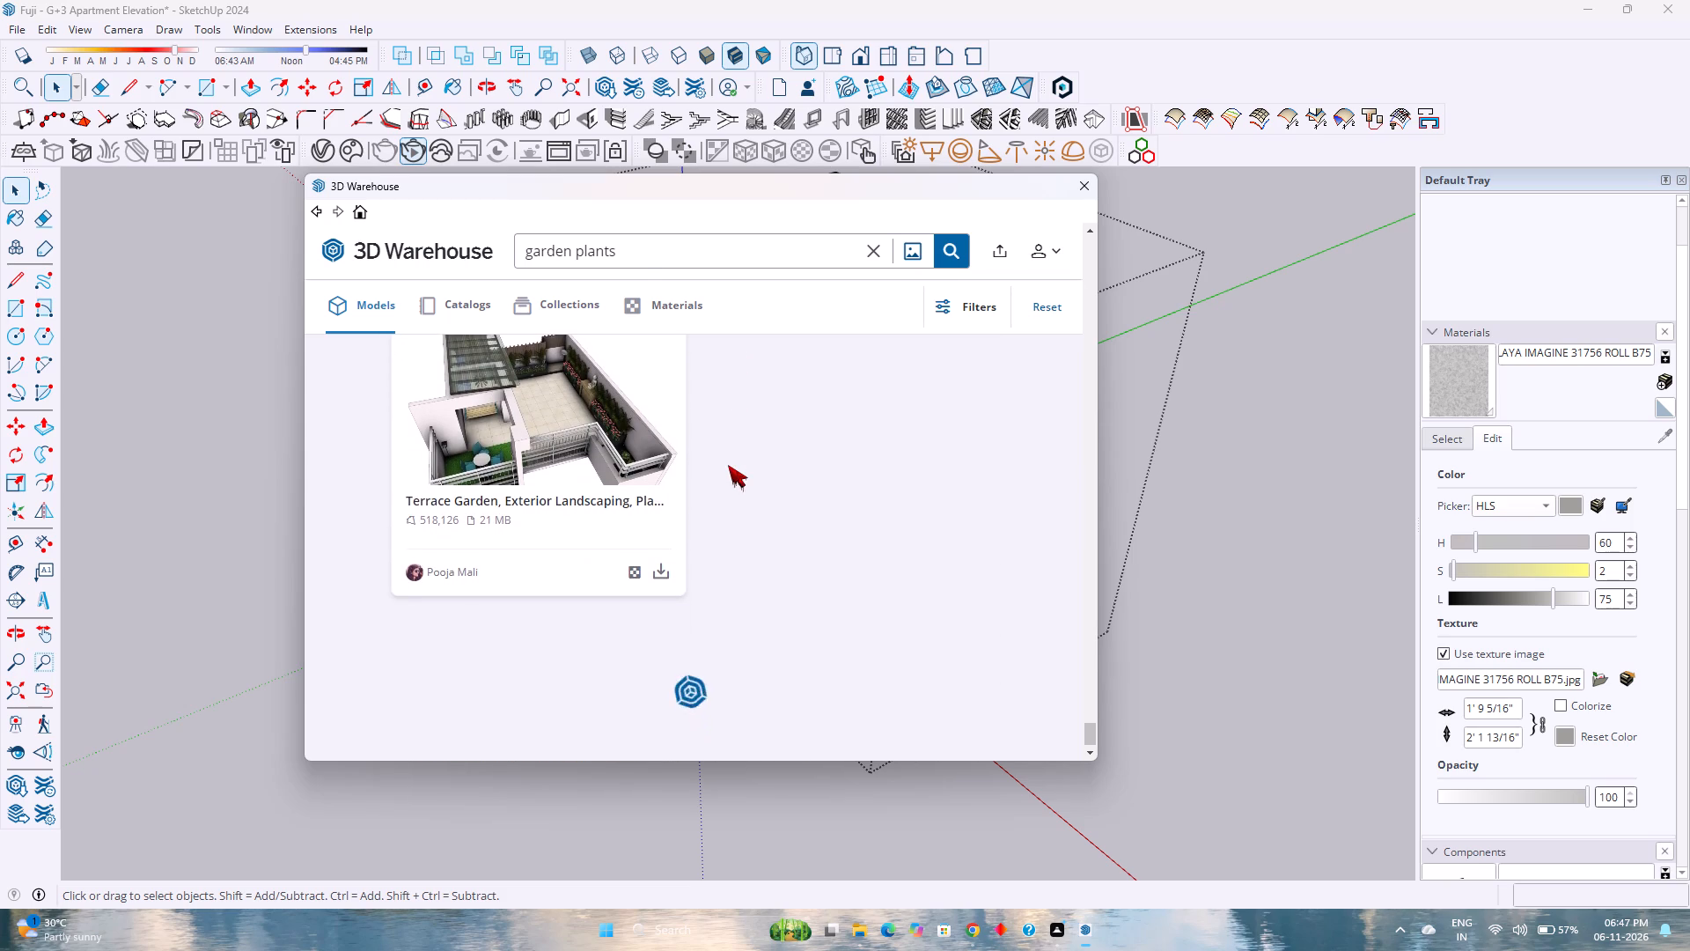
# Change the 3D Warehouse model search to "gardening plants".
pyautogui.click(648, 256)
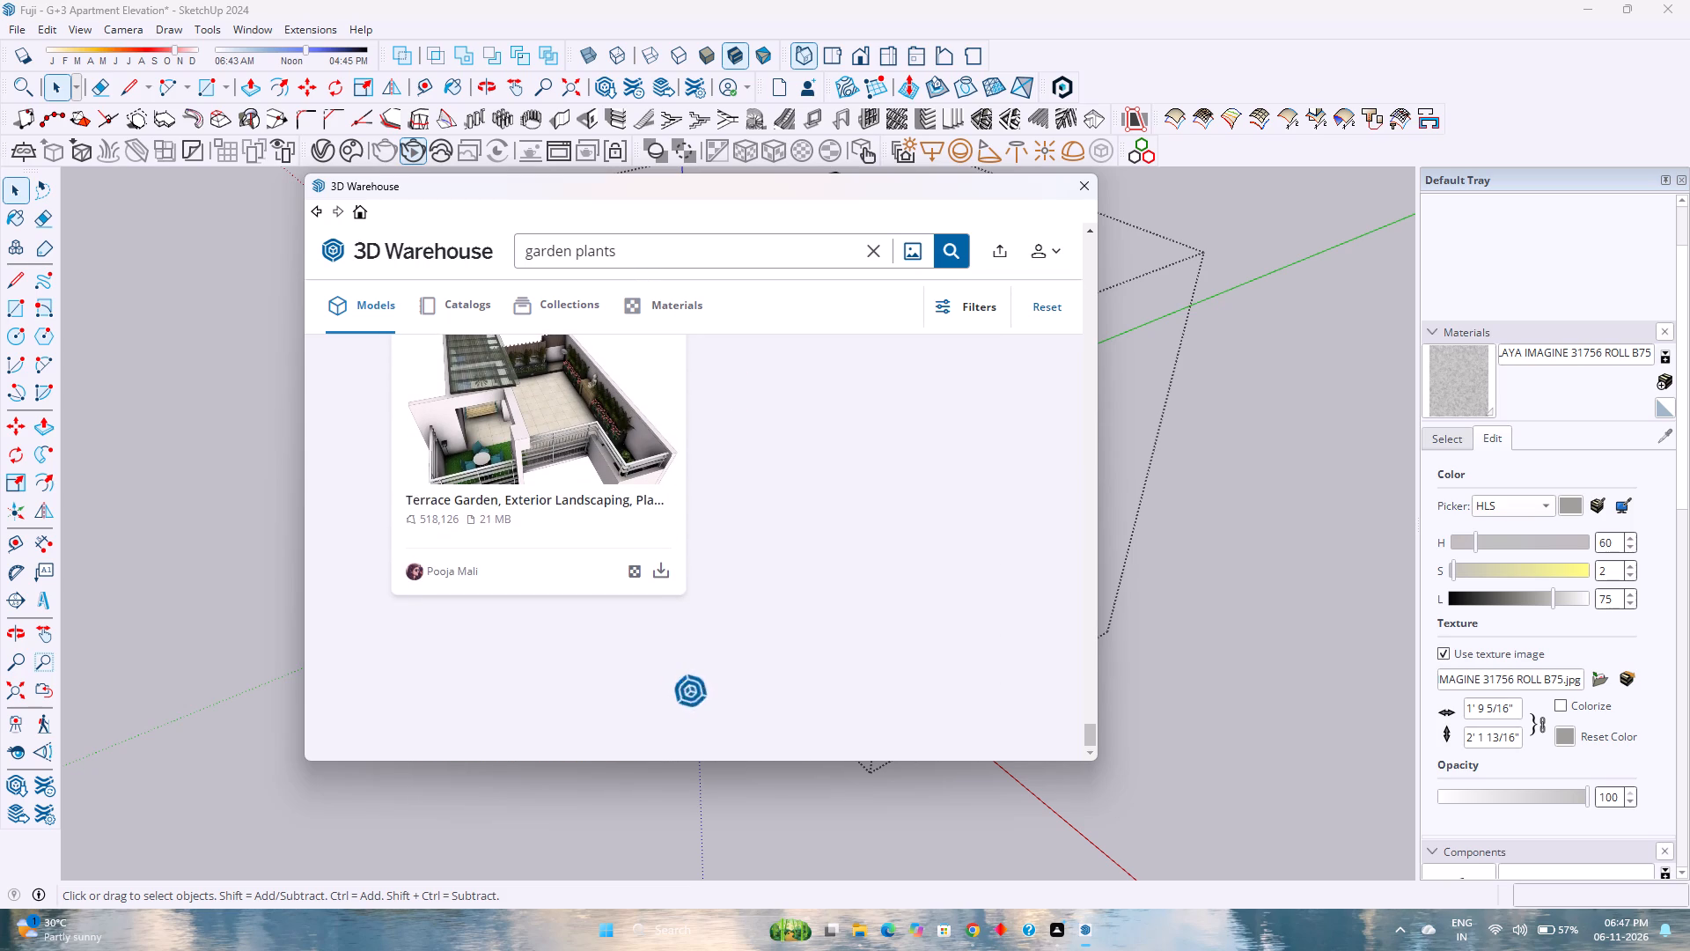
pyautogui.click(570, 257)
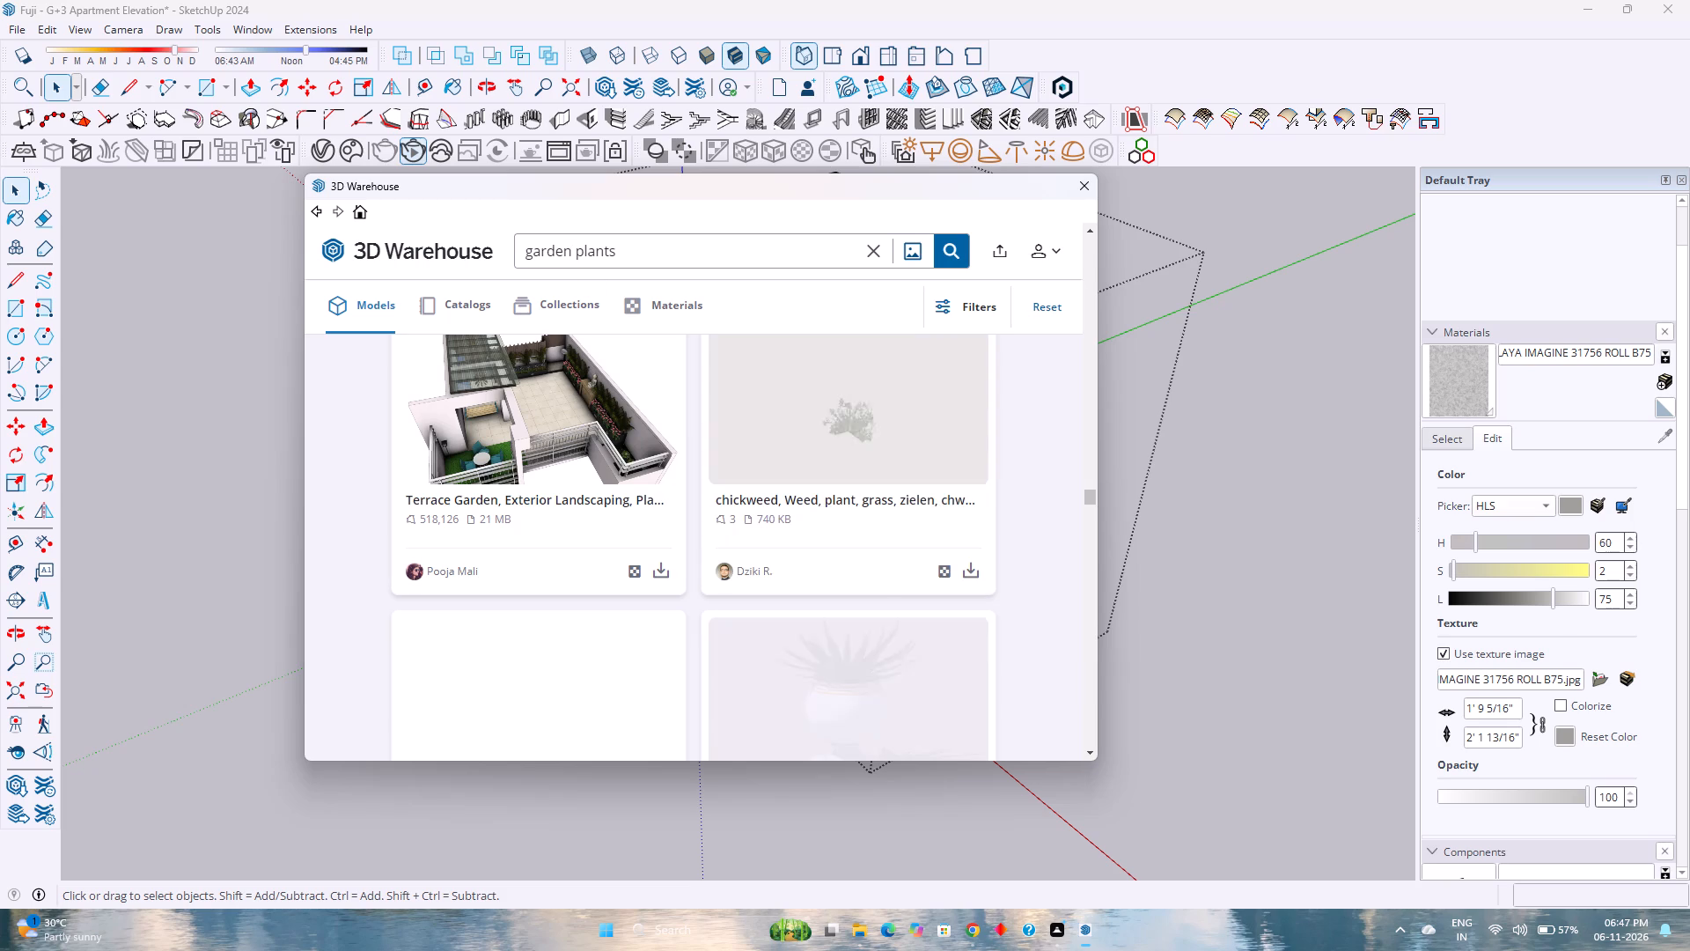
pyautogui.press('i')
pyautogui.scroll(-3, 685, 482)
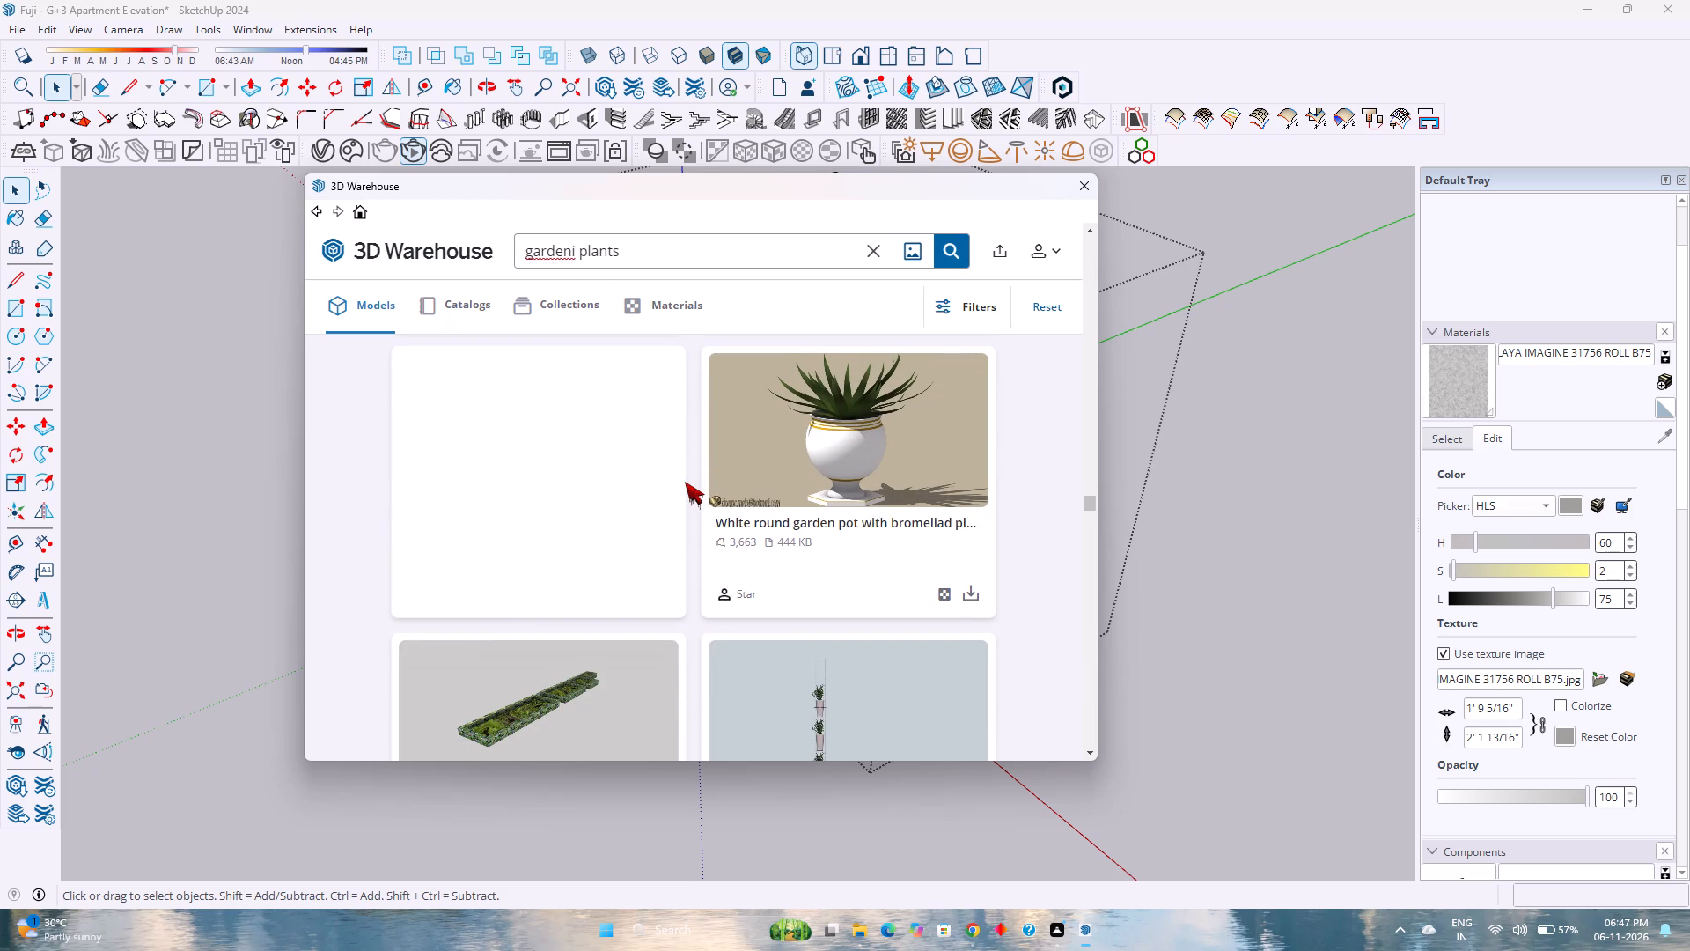
pyautogui.press('n')
pyautogui.press('g')
pyautogui.click(961, 254)
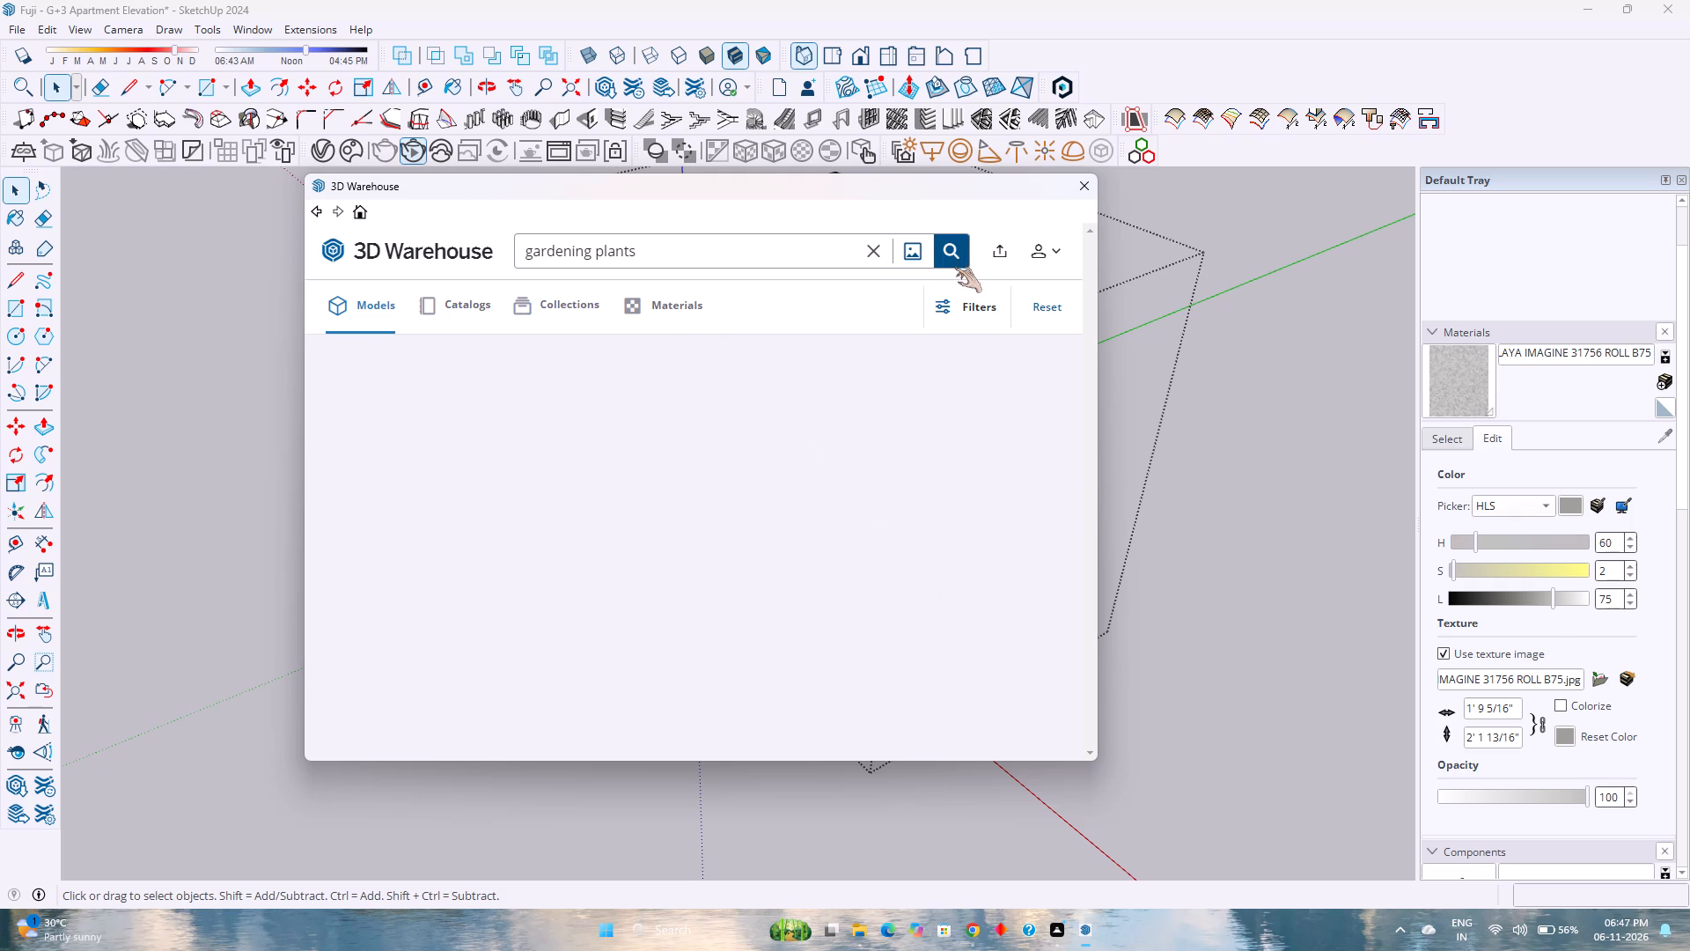
# Examine the "gardening plants" models in the search results for planting that suits the kerbed strips outside the compound wall.
pyautogui.scroll(-5, 771, 461)
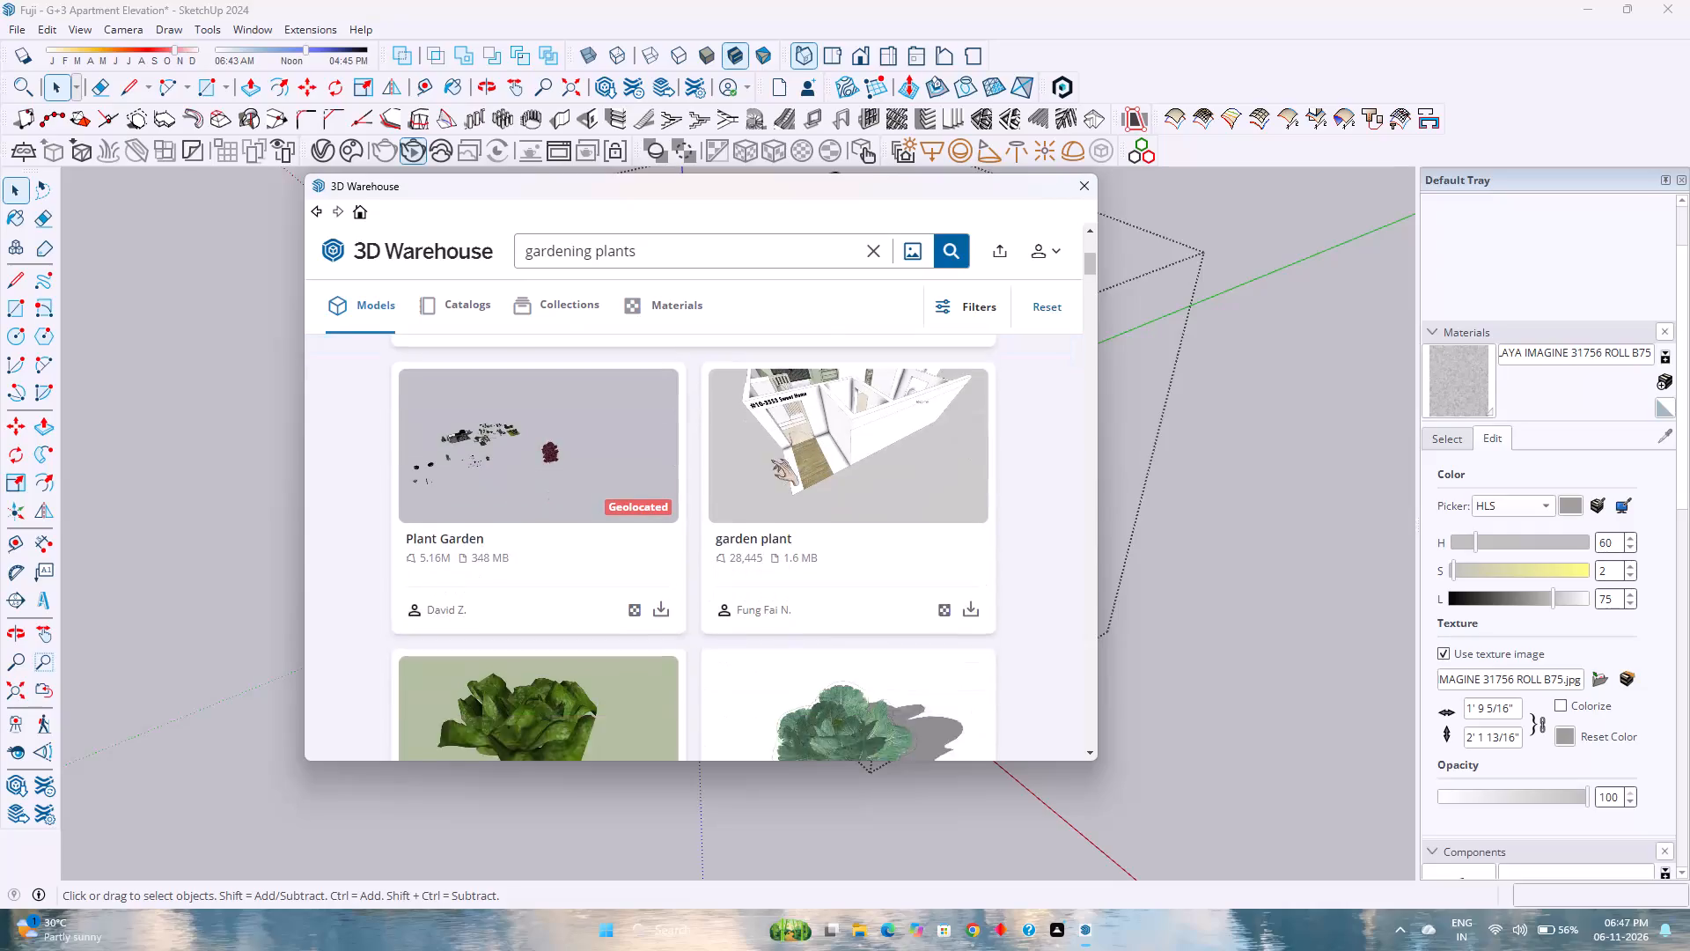
pyautogui.scroll(-11, 771, 460)
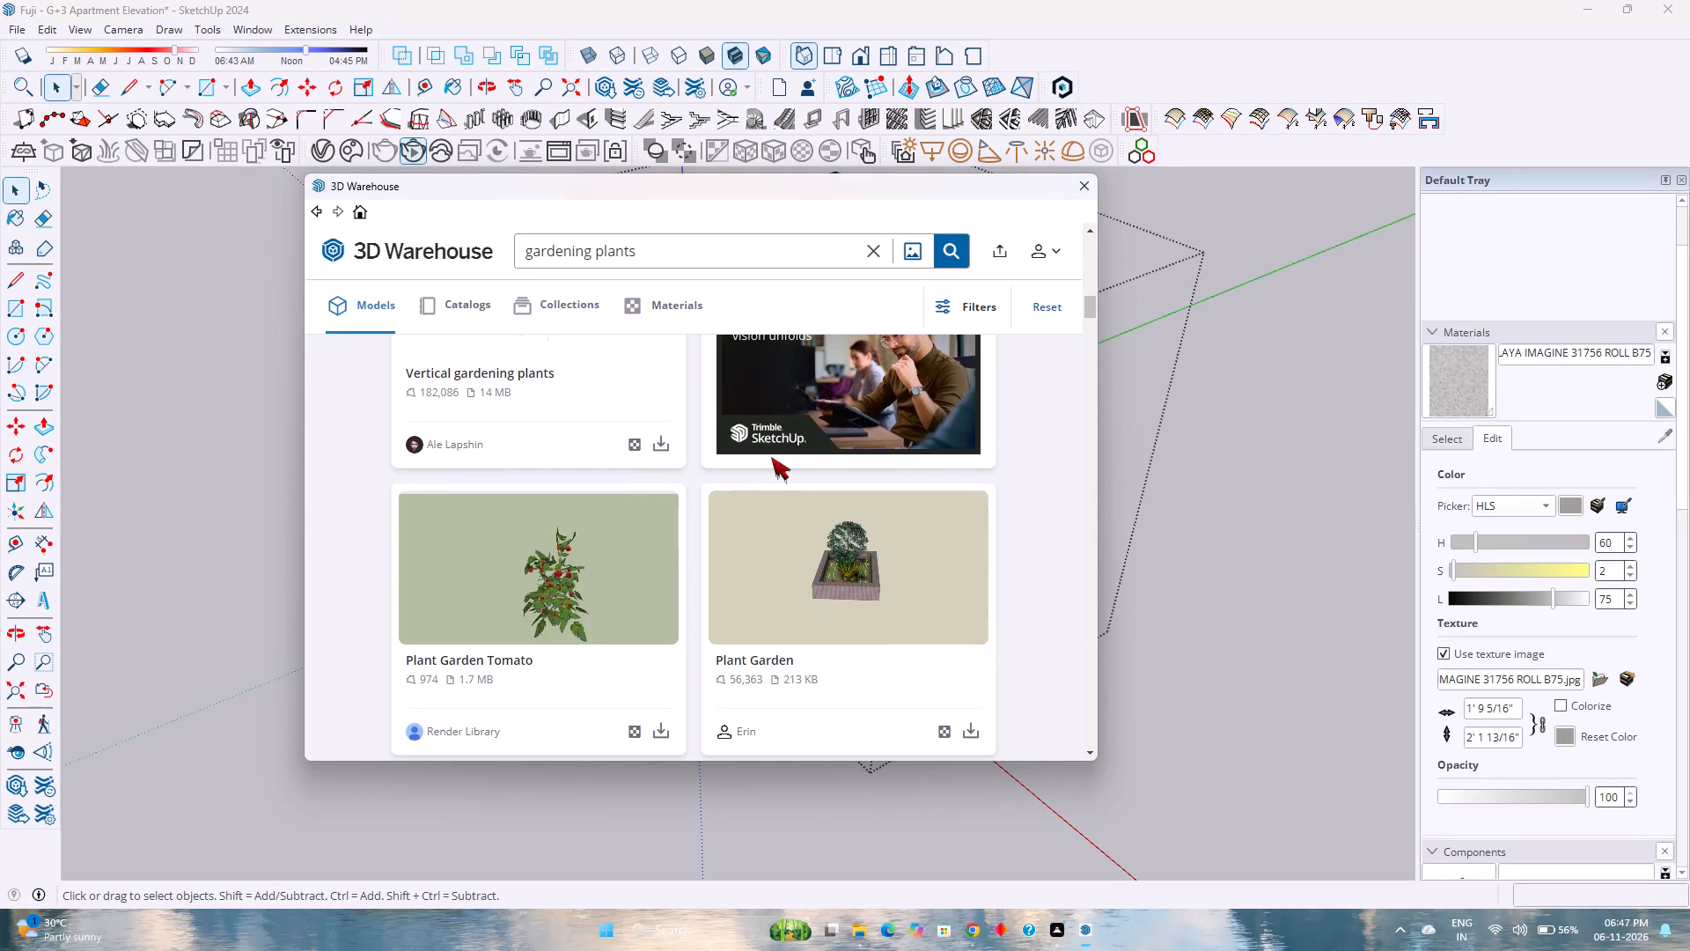
pyautogui.scroll(-11, 771, 457)
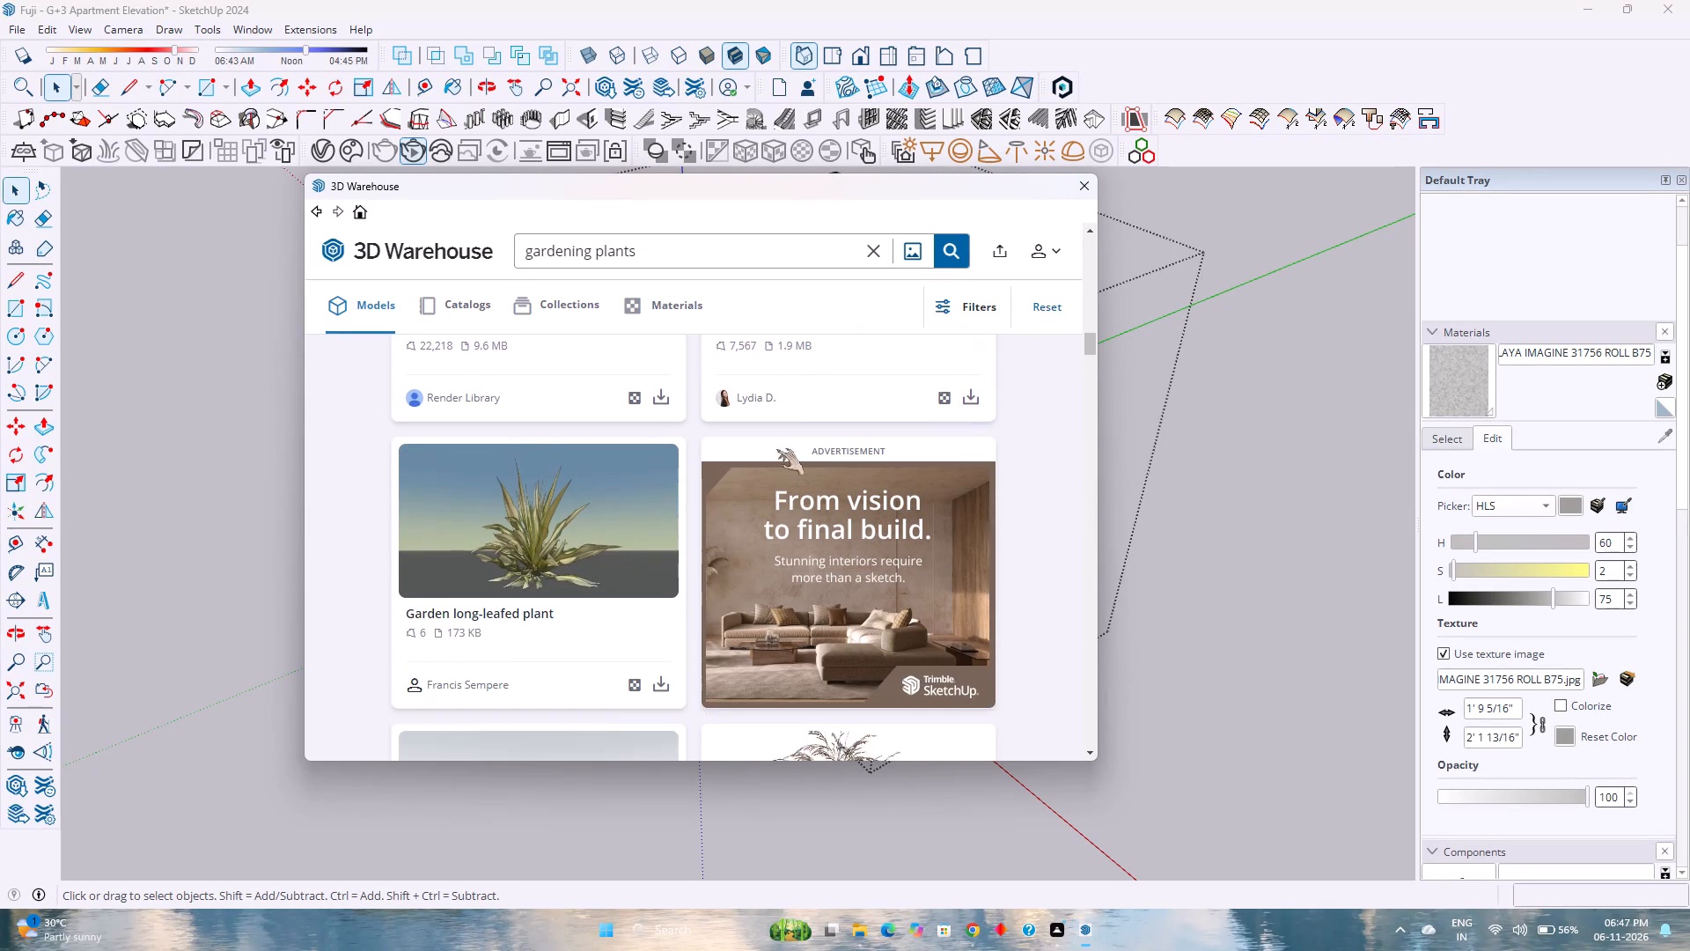
pyautogui.scroll(-2, 776, 448)
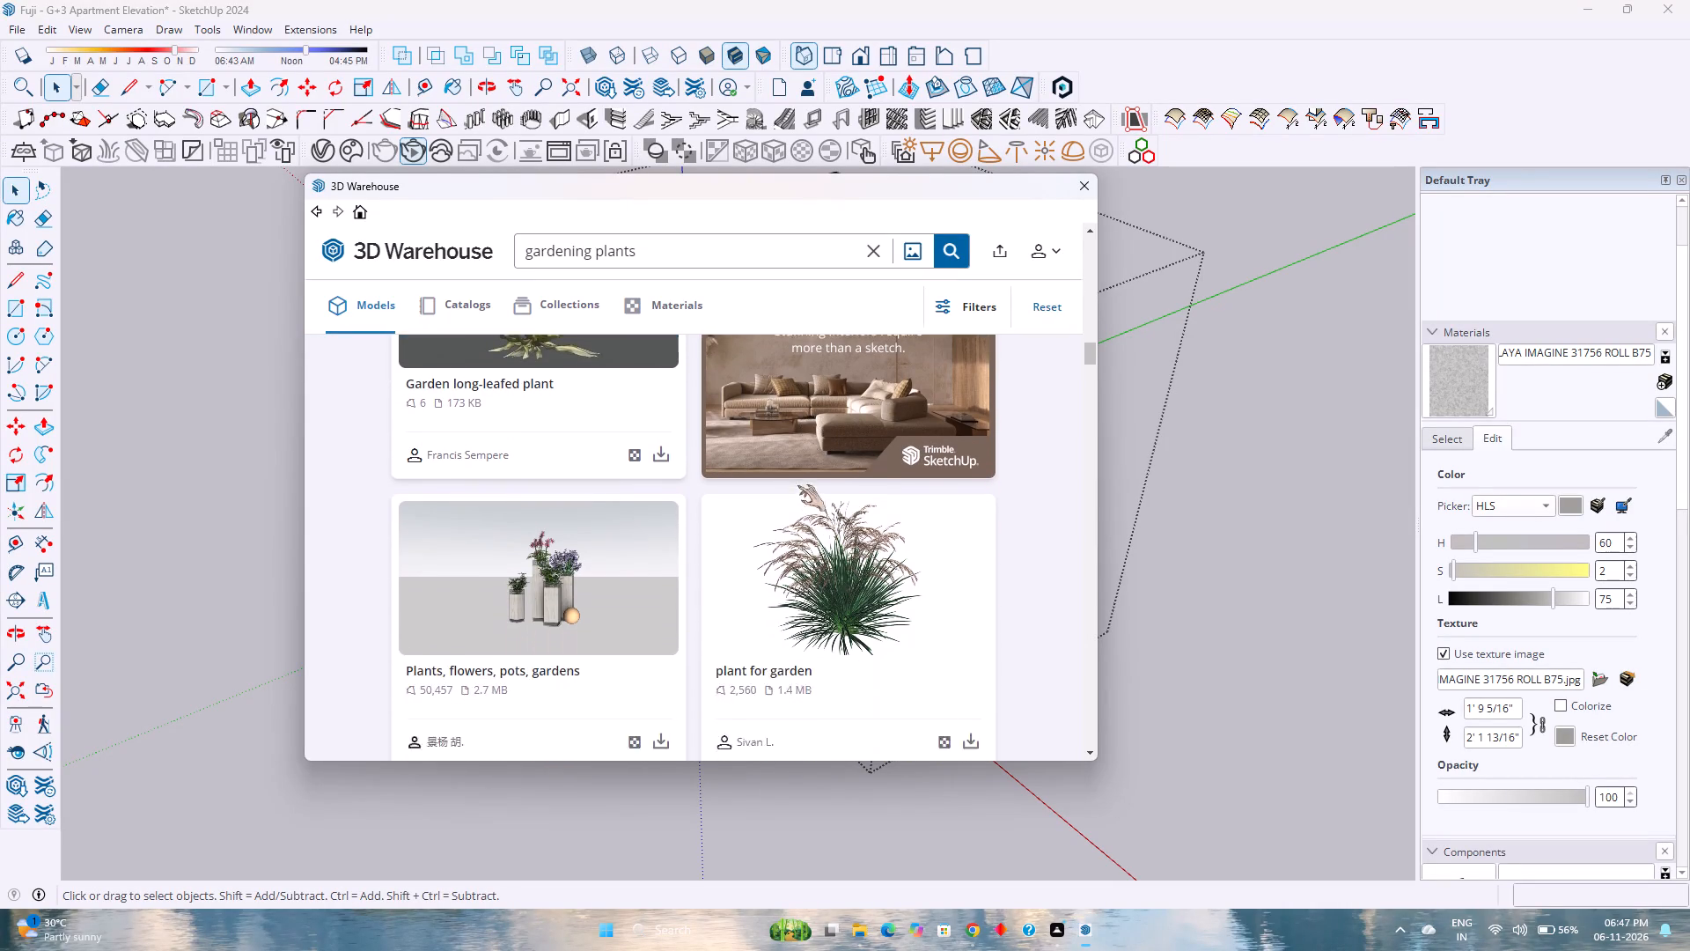
pyautogui.scroll(-1, 797, 485)
pyautogui.scroll(1, 797, 485)
pyautogui.scroll(-6, 794, 483)
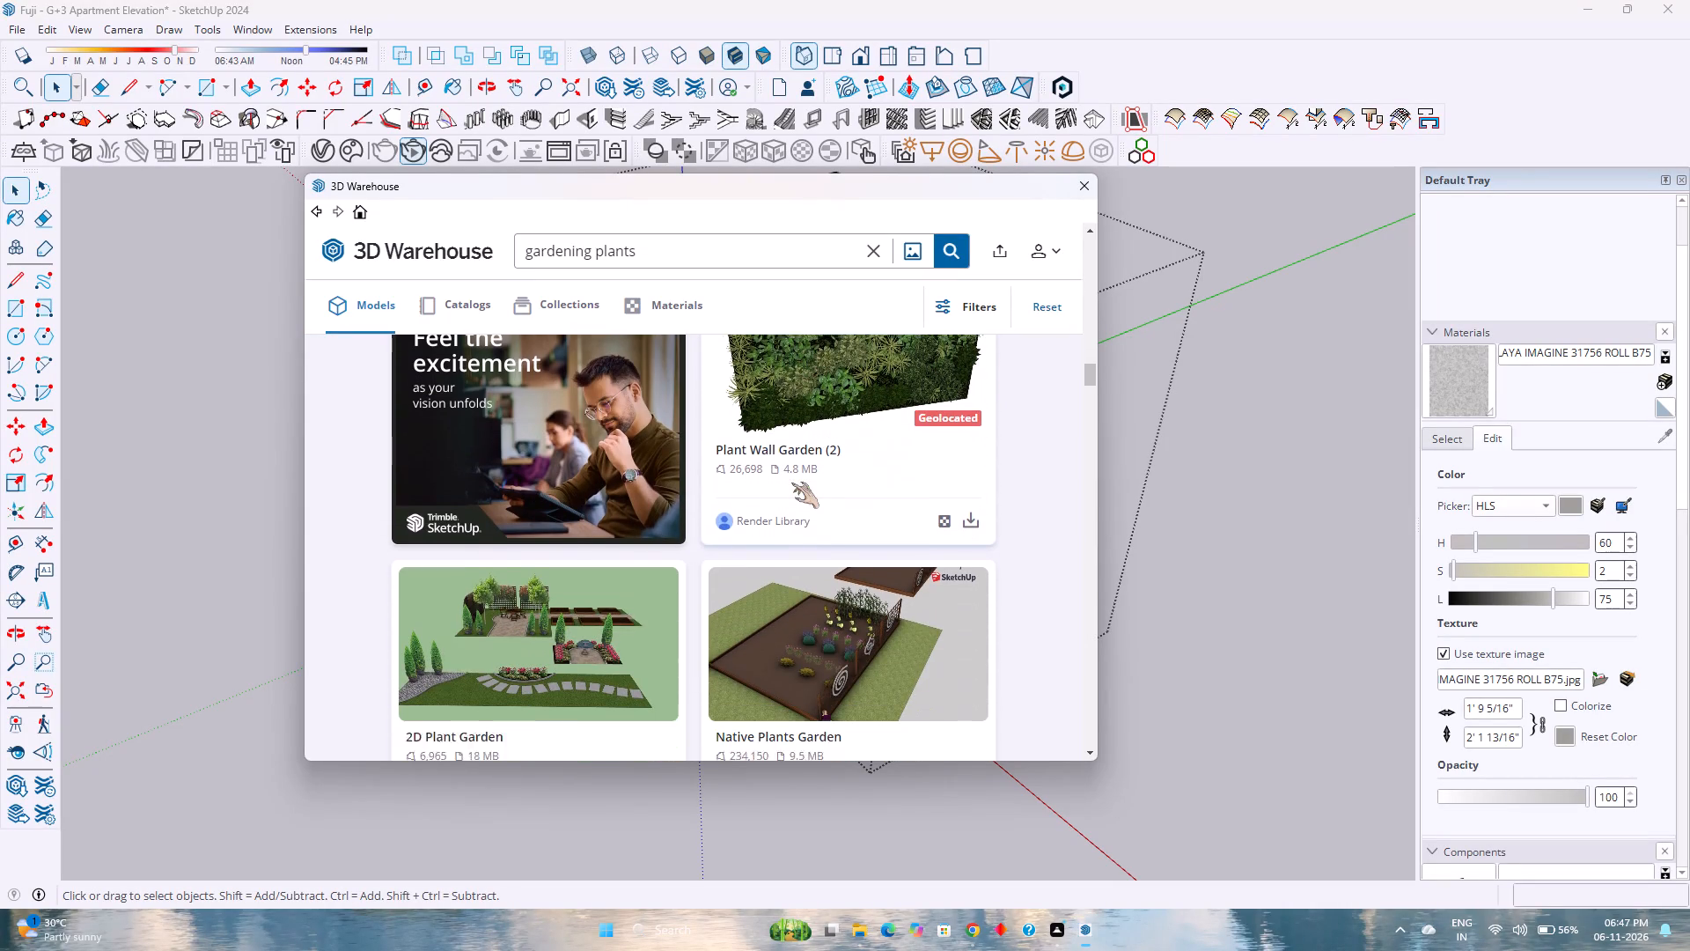
pyautogui.scroll(-2, 791, 481)
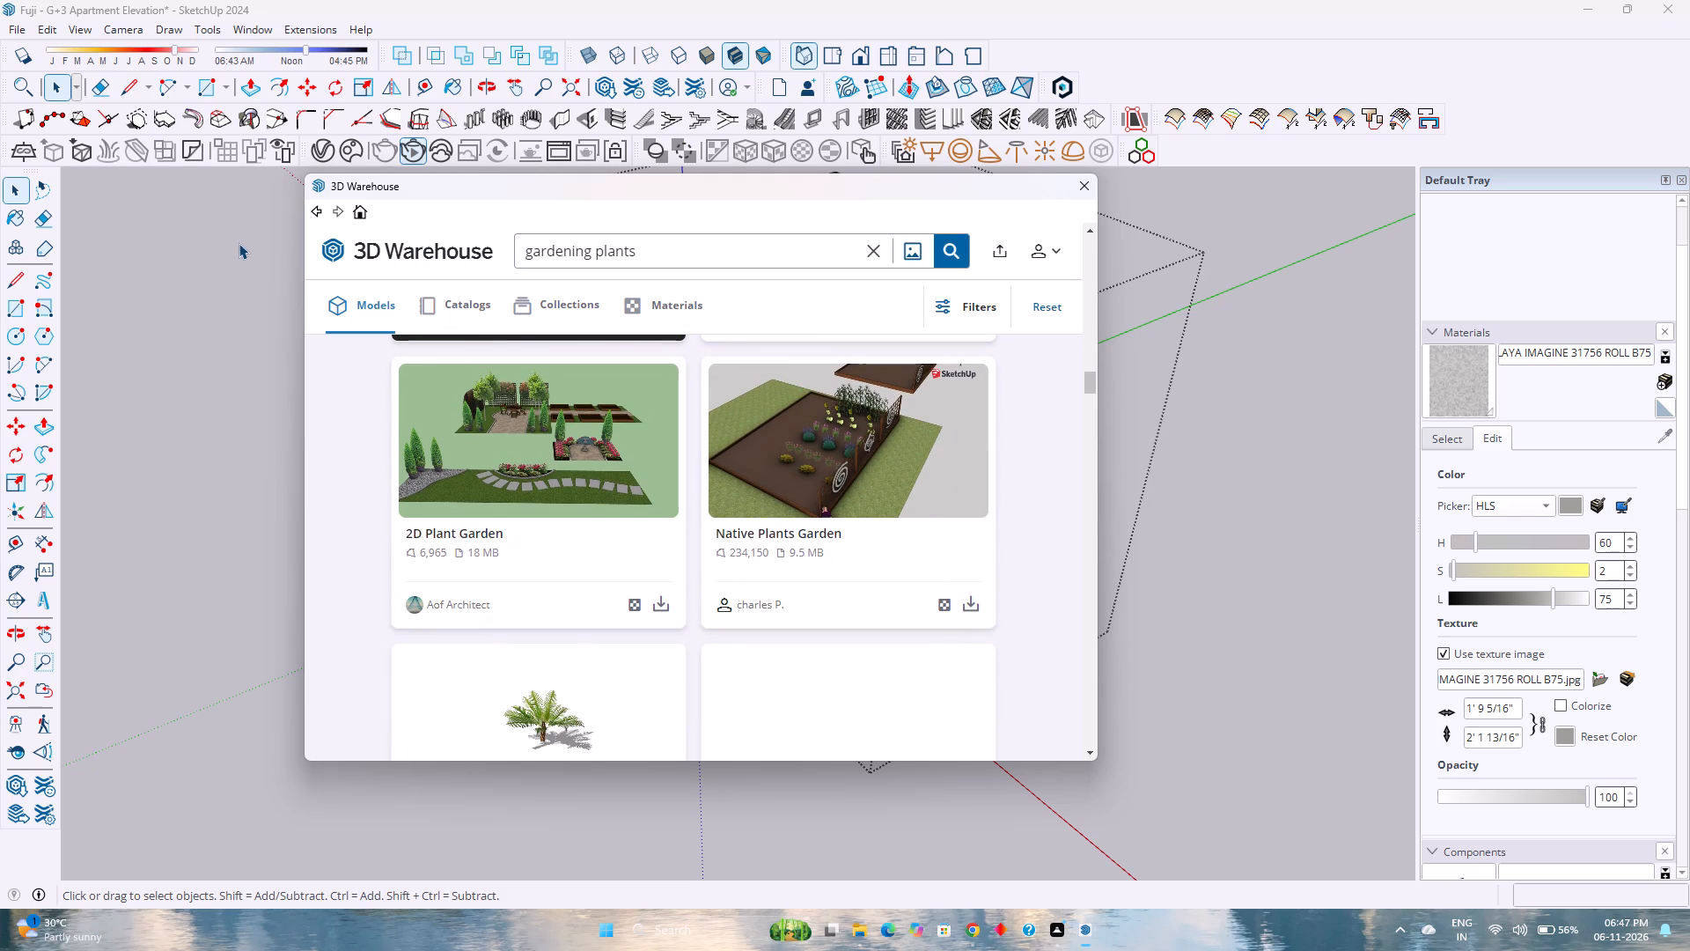
pyautogui.scroll(-5, 400, 531)
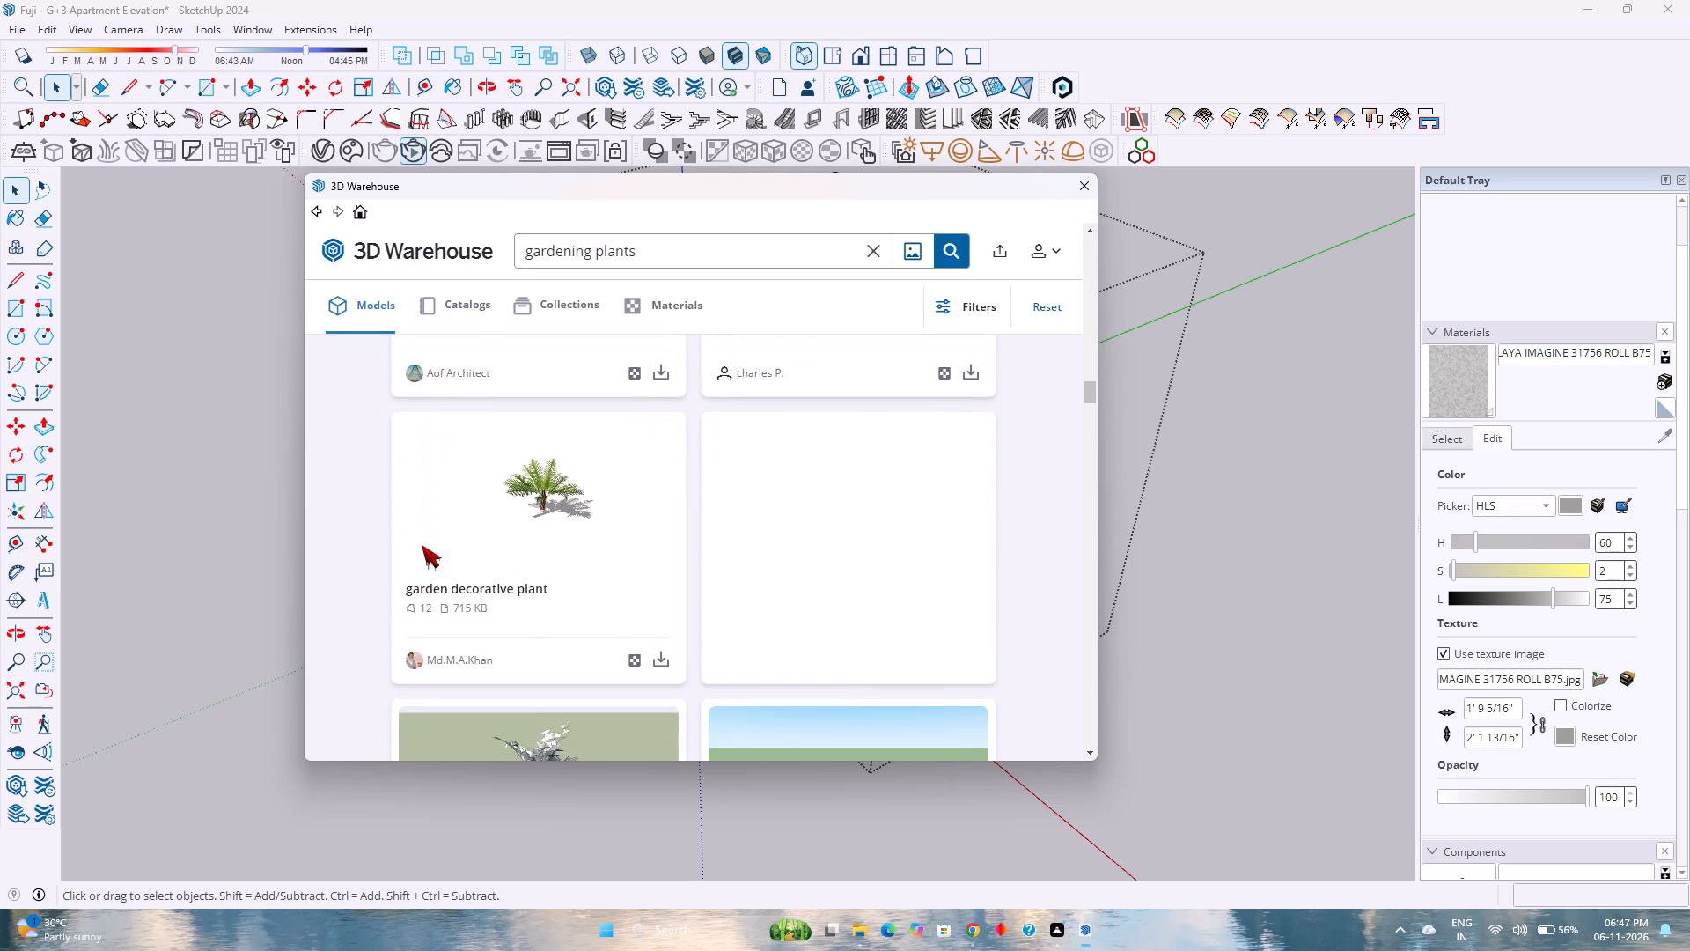
pyautogui.scroll(-1, 422, 545)
pyautogui.scroll(3, 422, 545)
pyautogui.scroll(-3, 422, 545)
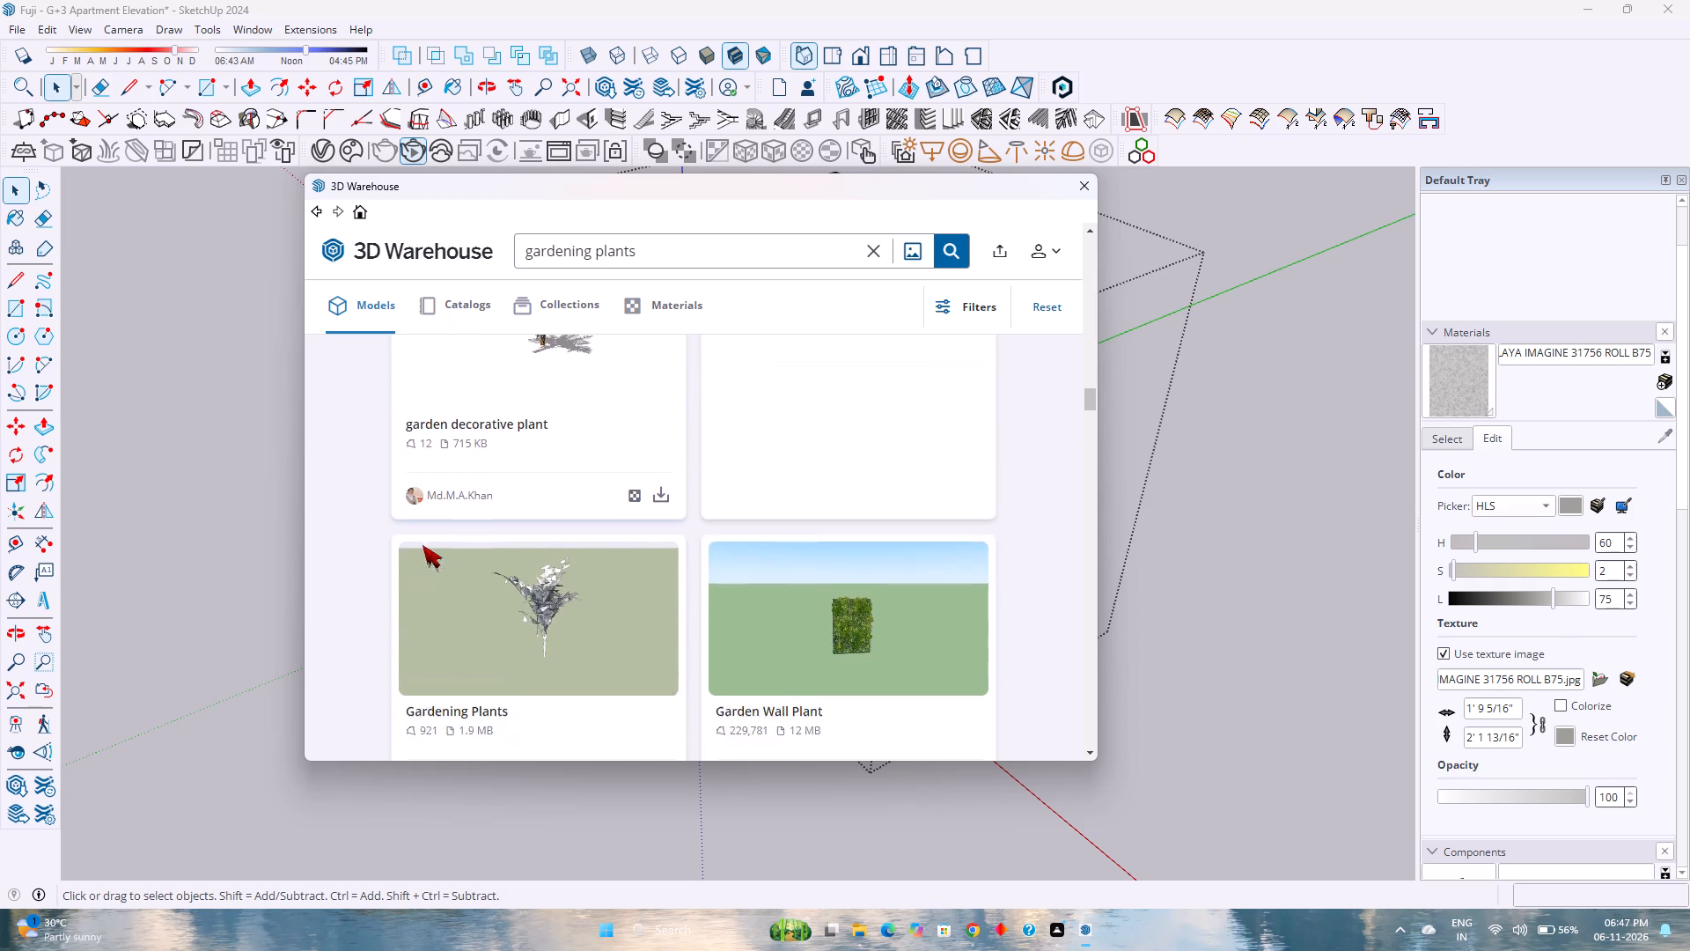
pyautogui.scroll(-6, 422, 545)
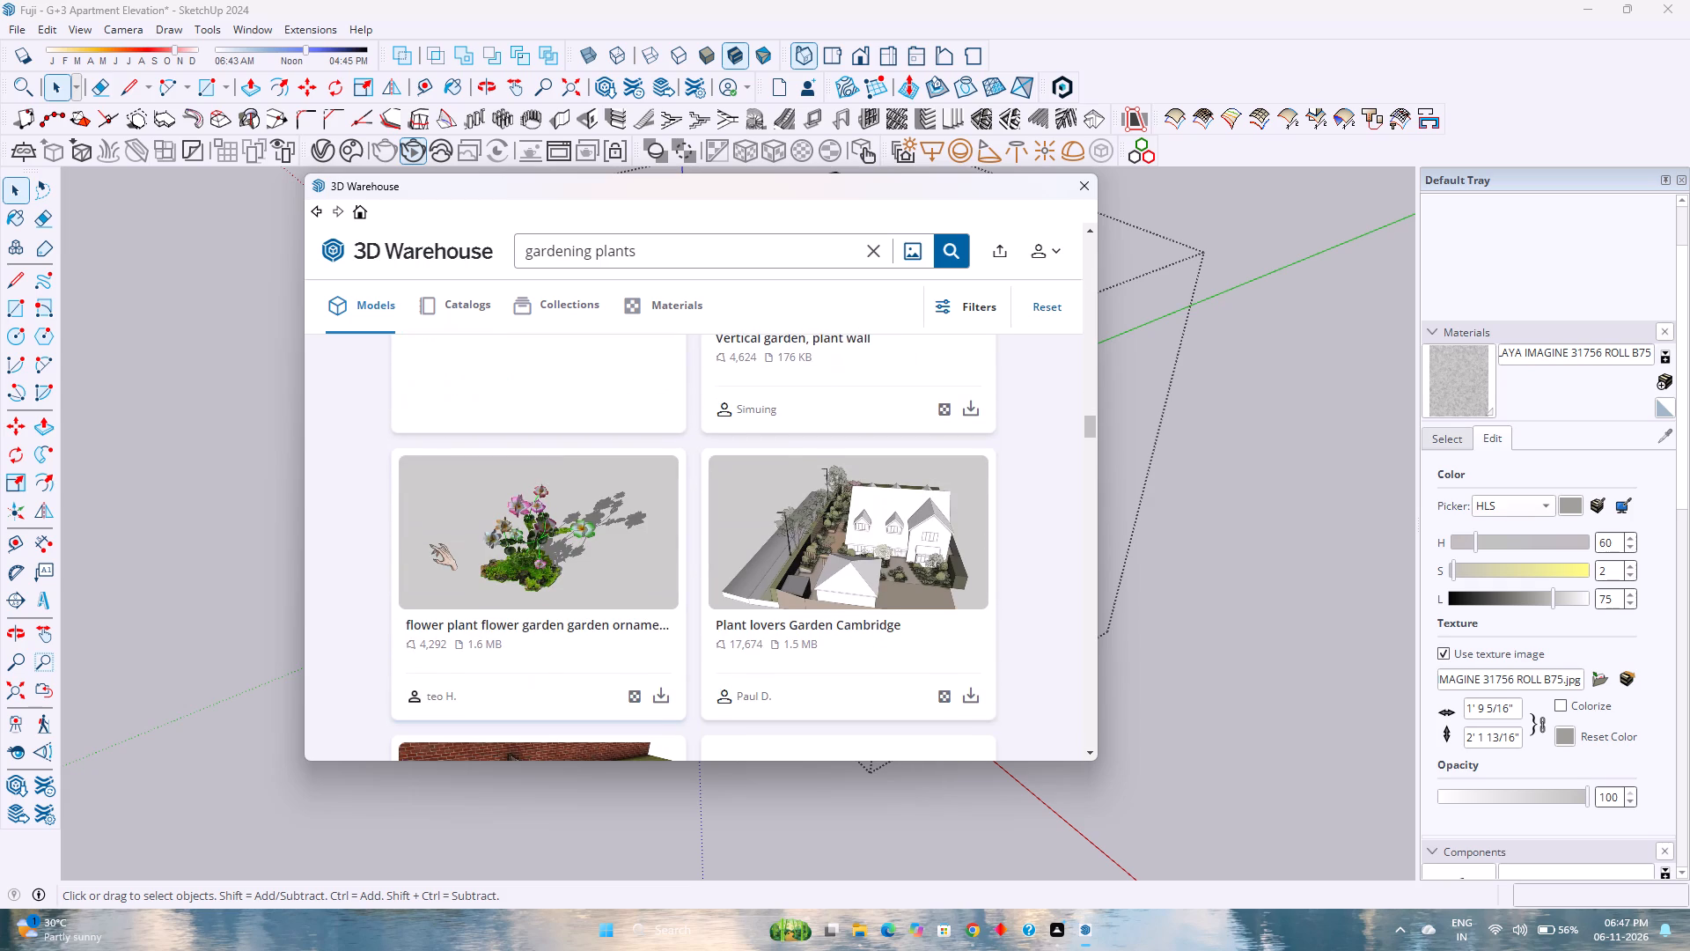
# Shorten the 3D Warehouse model search to "garden".
pyautogui.click(716, 262)
pyautogui.press('BackSpace')
pyautogui.press('BackSpace')
pyautogui.press('BackSpace')
pyautogui.press('BackSpace')
pyautogui.press('BackSpace')
pyautogui.press('BackSpace')
pyautogui.press('BackSpace')
pyautogui.press('BackSpace')
pyautogui.press('BackSpace')
pyautogui.press('BackSpace')
pyautogui.press('Return')
# Examine the "garden" models in the search results for a planted bed or plant group suited to the kerbed strips.
pyautogui.scroll(5, 655, 326)
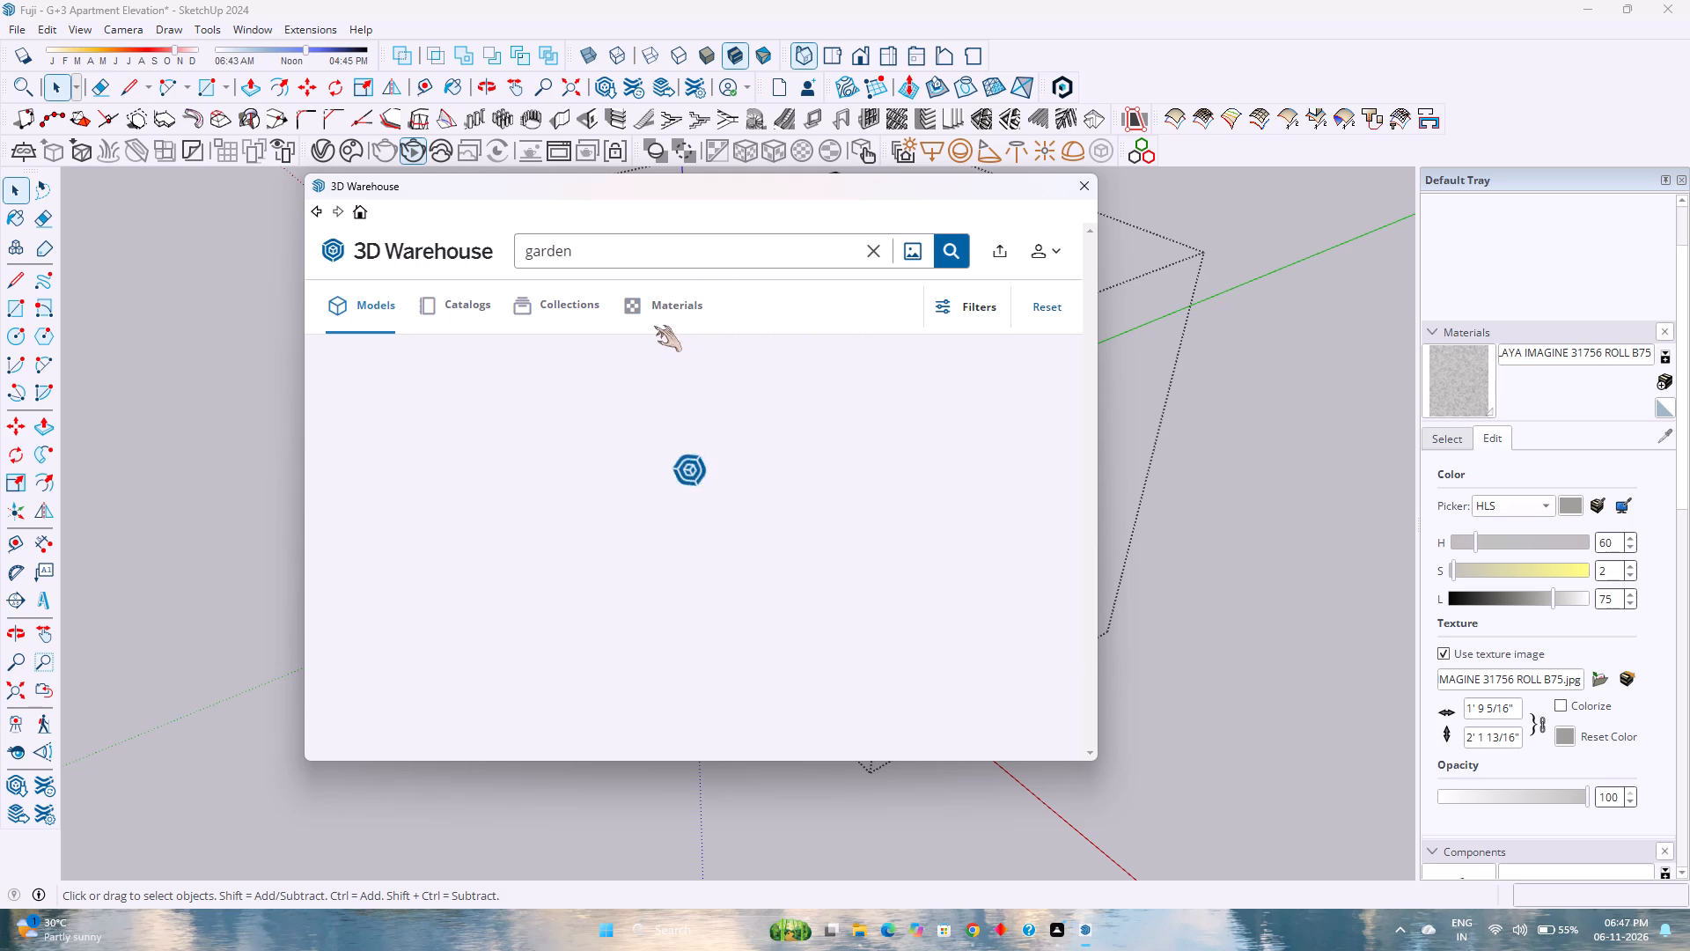
pyautogui.scroll(13, 566, 576)
pyautogui.scroll(8, 566, 576)
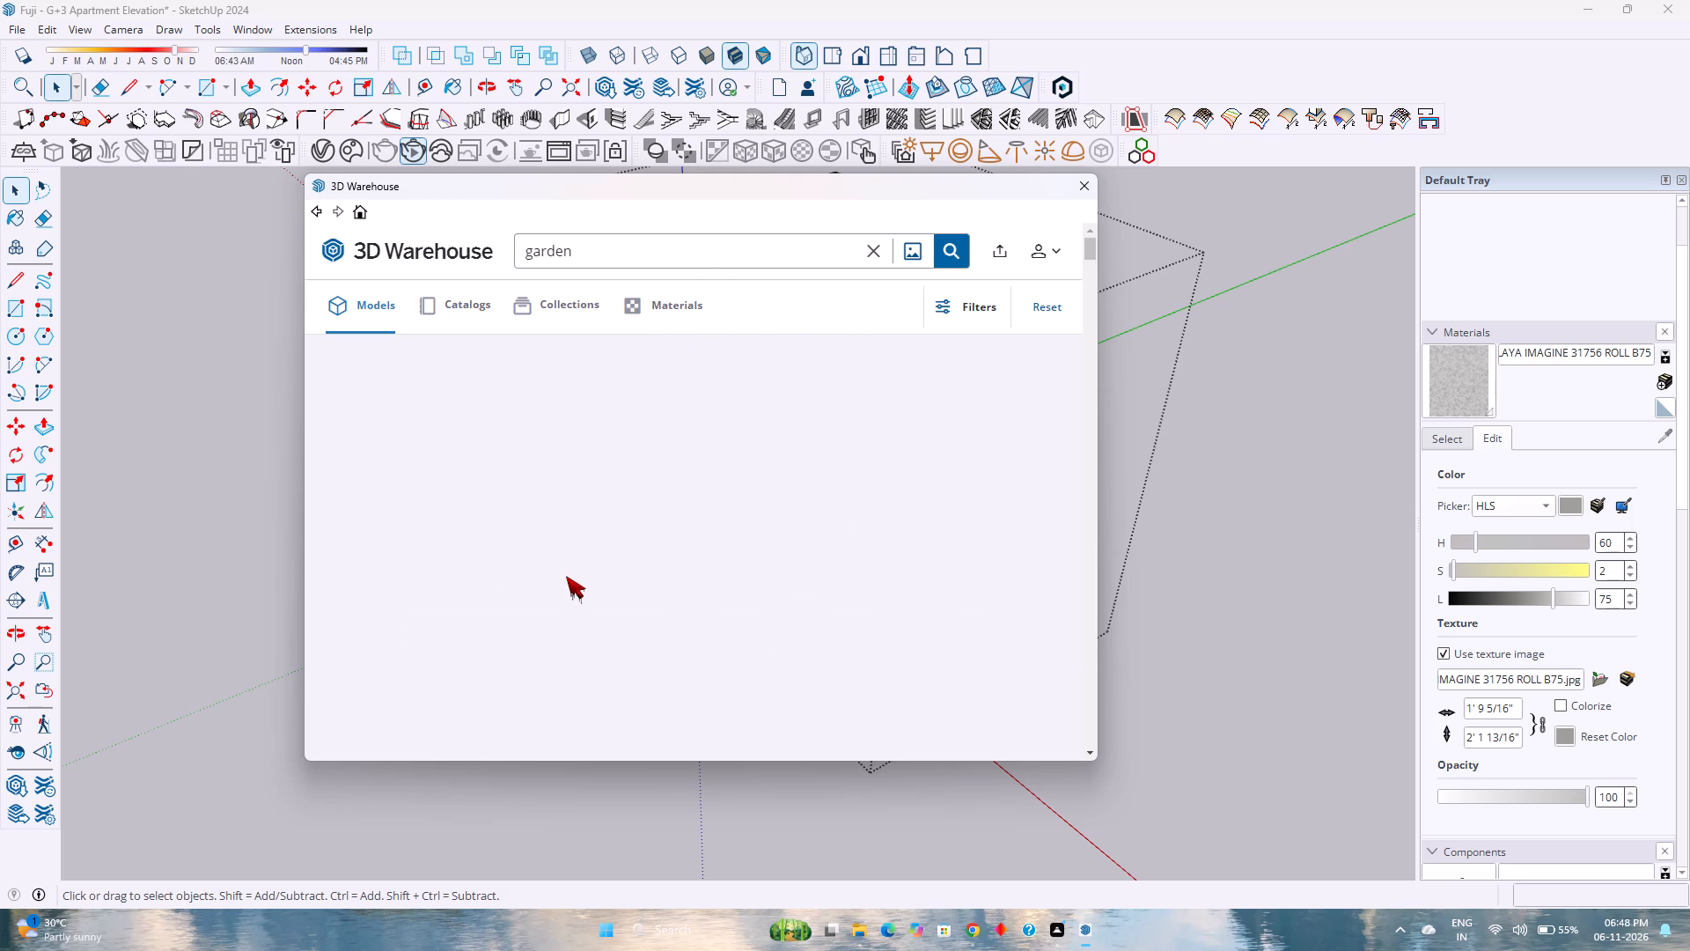
pyautogui.scroll(1, 566, 576)
pyautogui.scroll(-3, 569, 581)
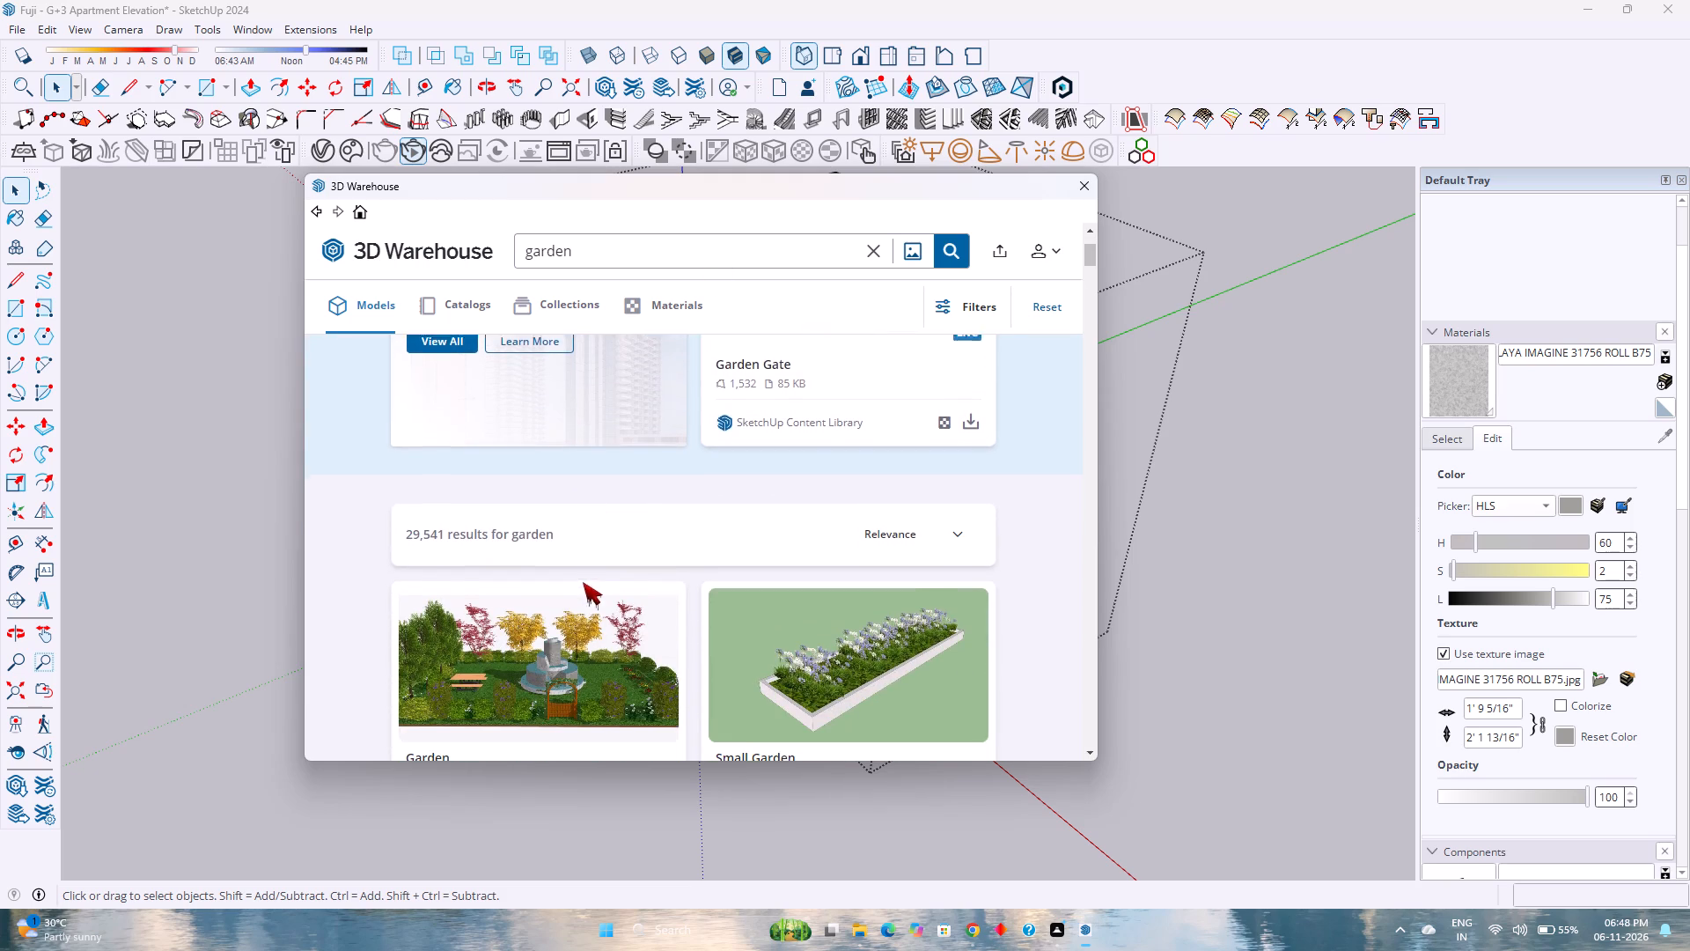
pyautogui.scroll(-7, 583, 582)
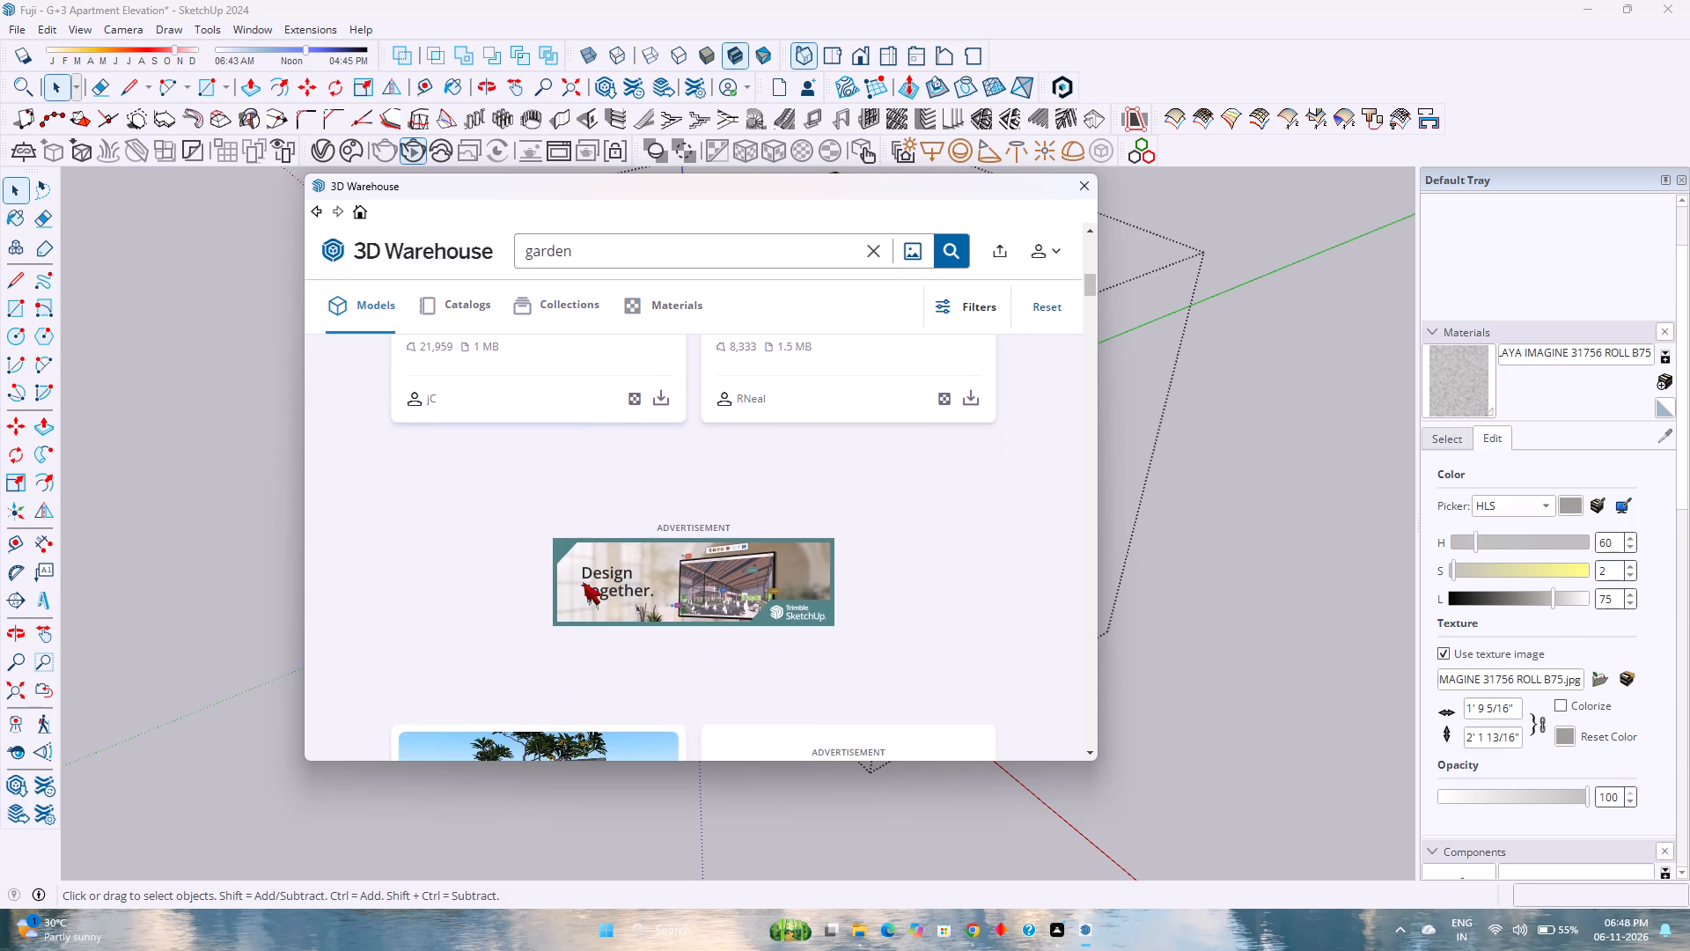
pyautogui.scroll(-12, 583, 582)
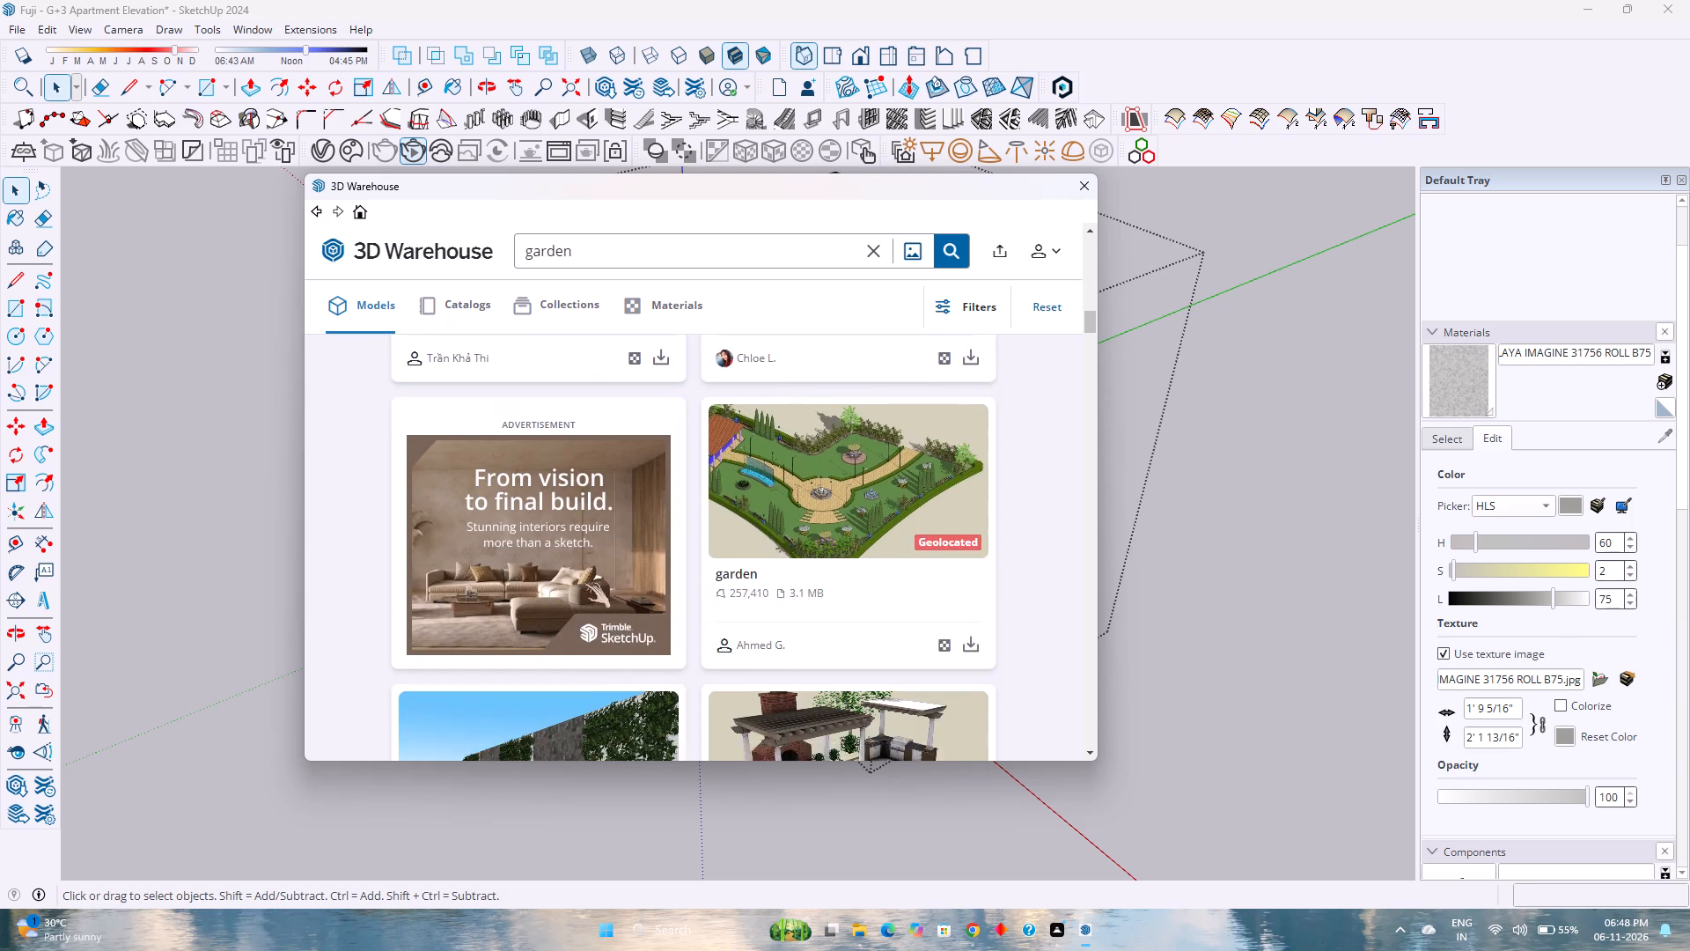
pyautogui.scroll(-12, 583, 582)
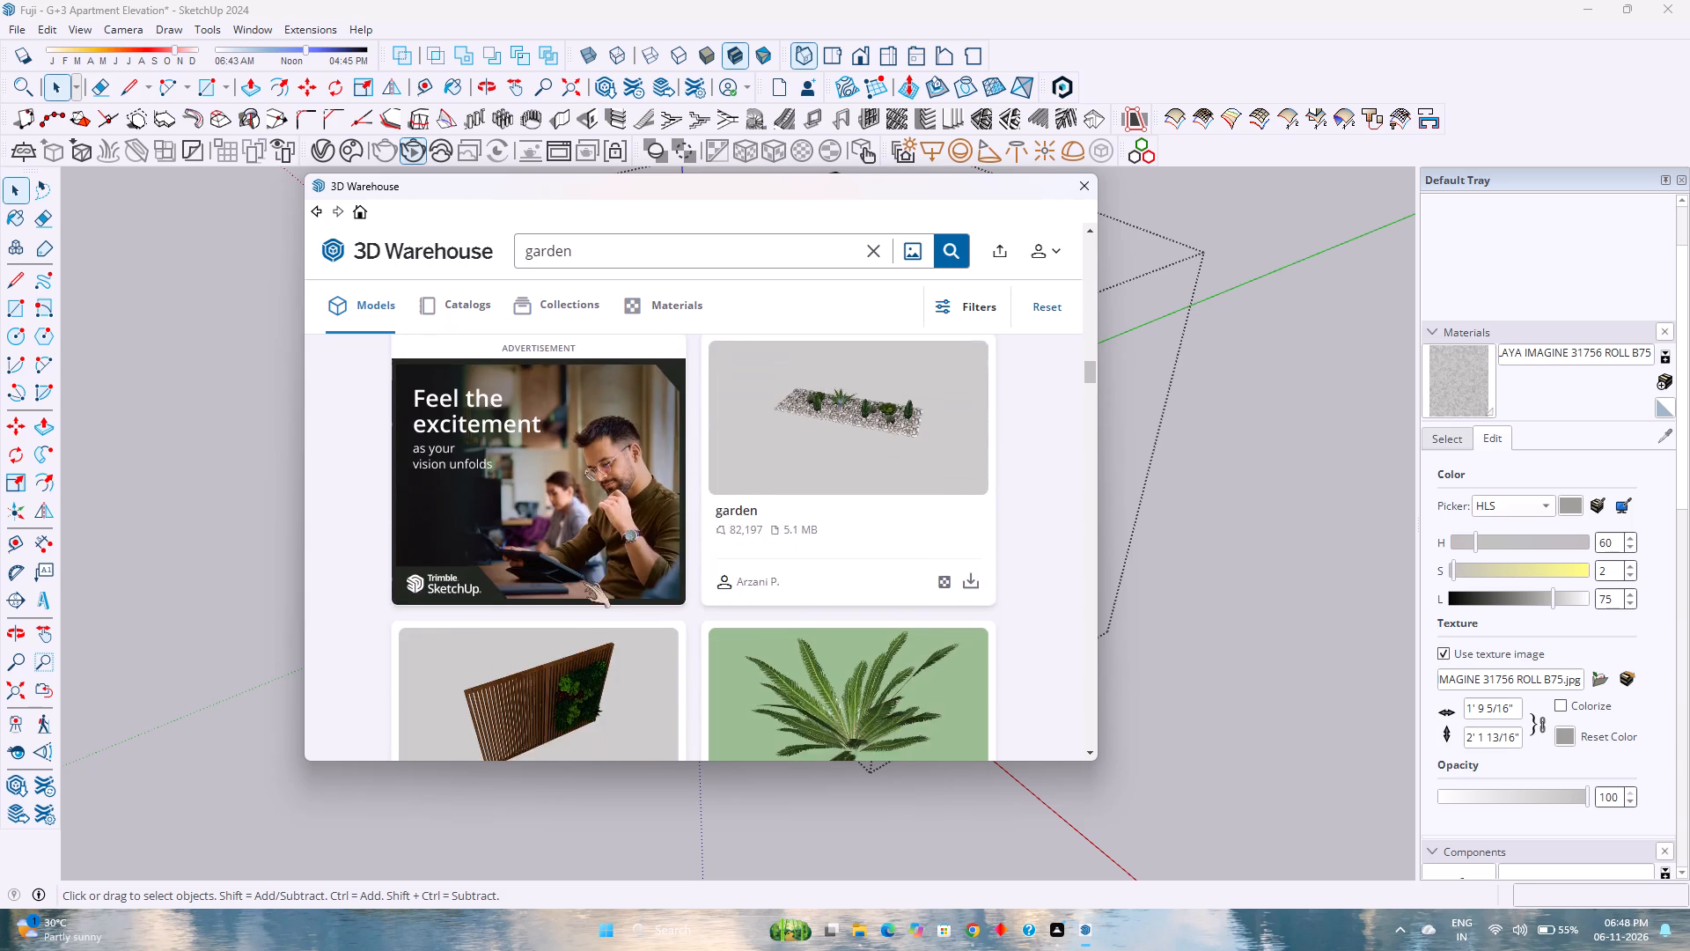
pyautogui.scroll(-3, 583, 582)
pyautogui.scroll(4, 583, 582)
pyautogui.scroll(-5, 583, 582)
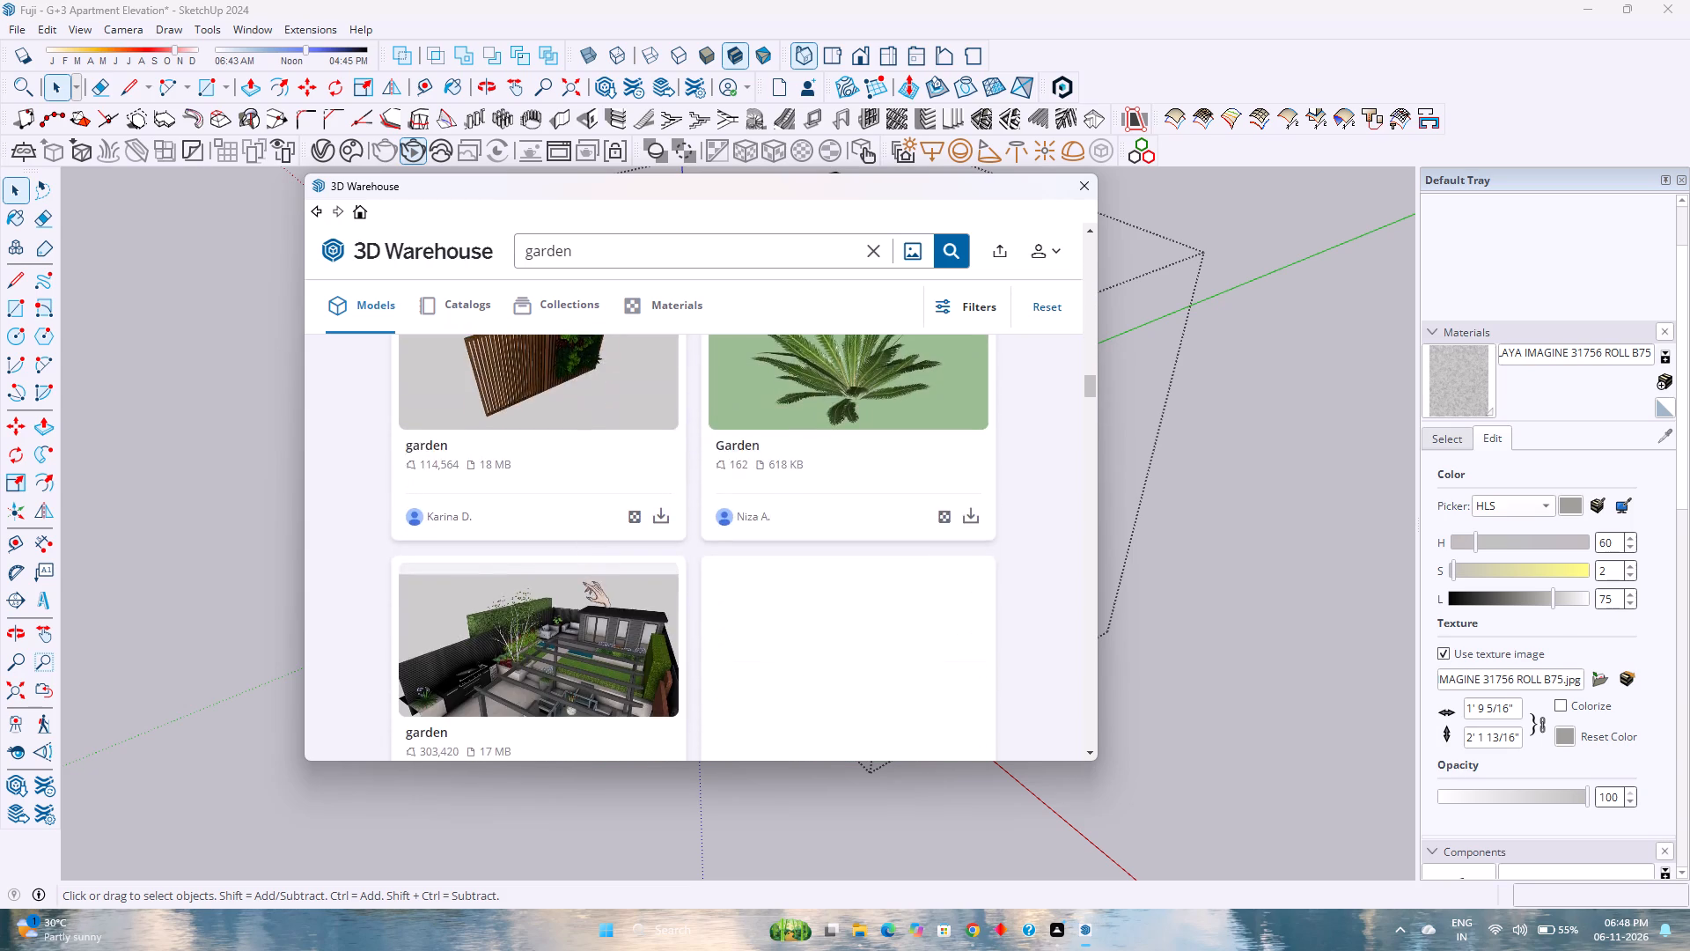
pyautogui.scroll(-9, 583, 582)
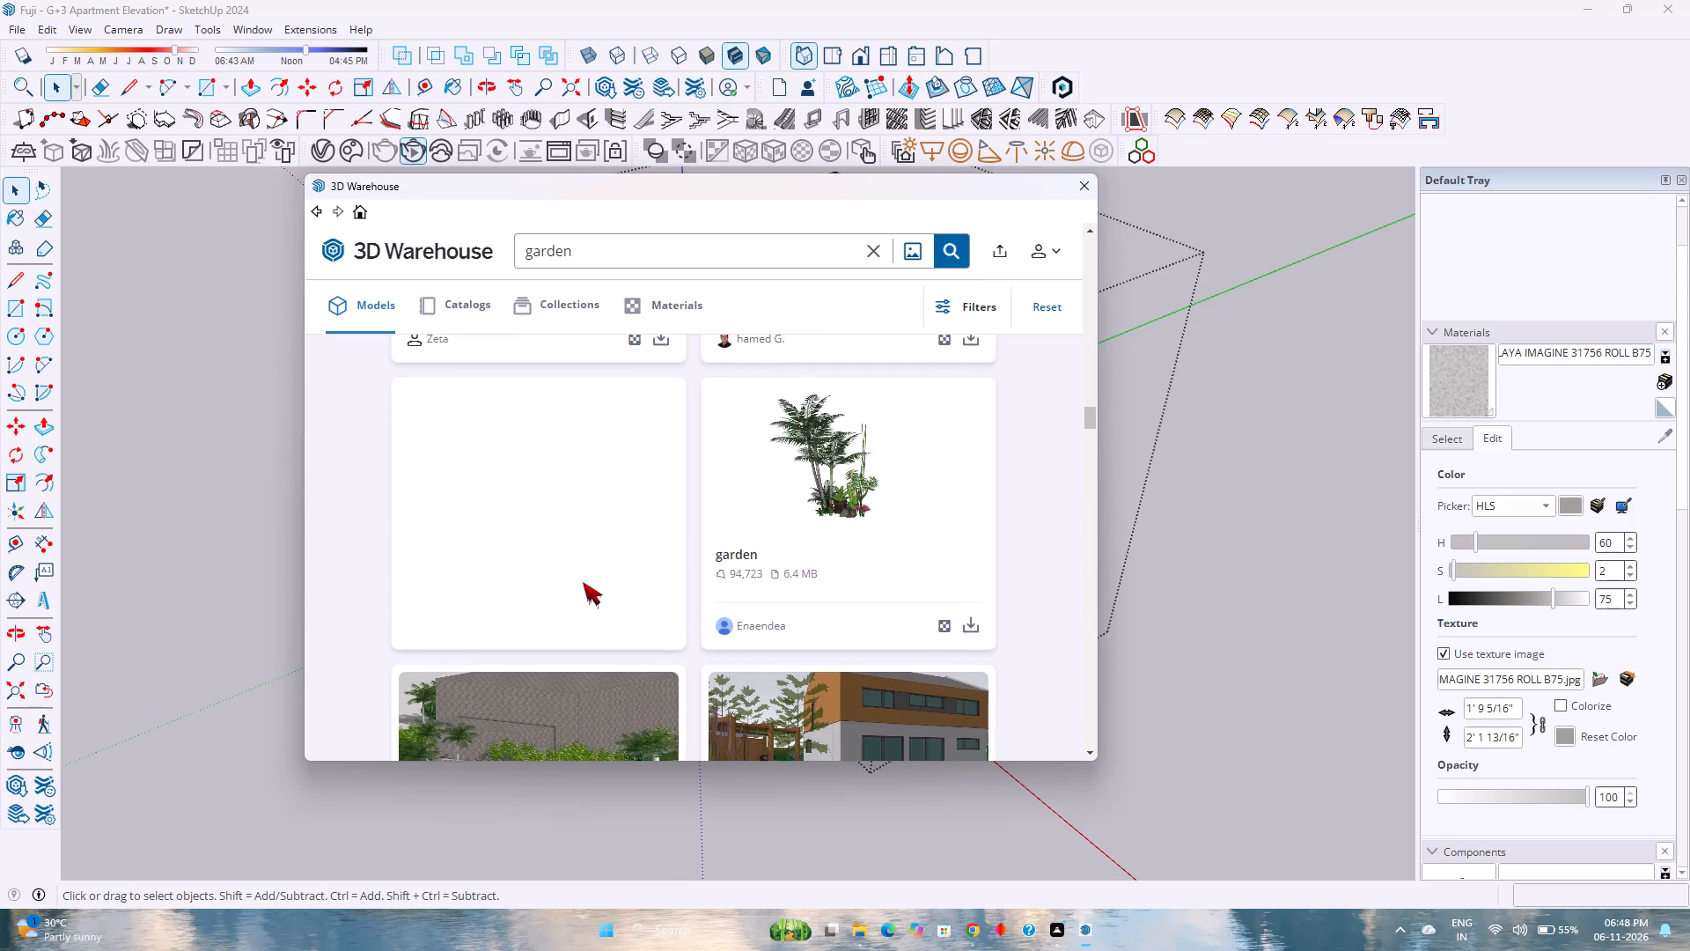
pyautogui.scroll(-3, 583, 582)
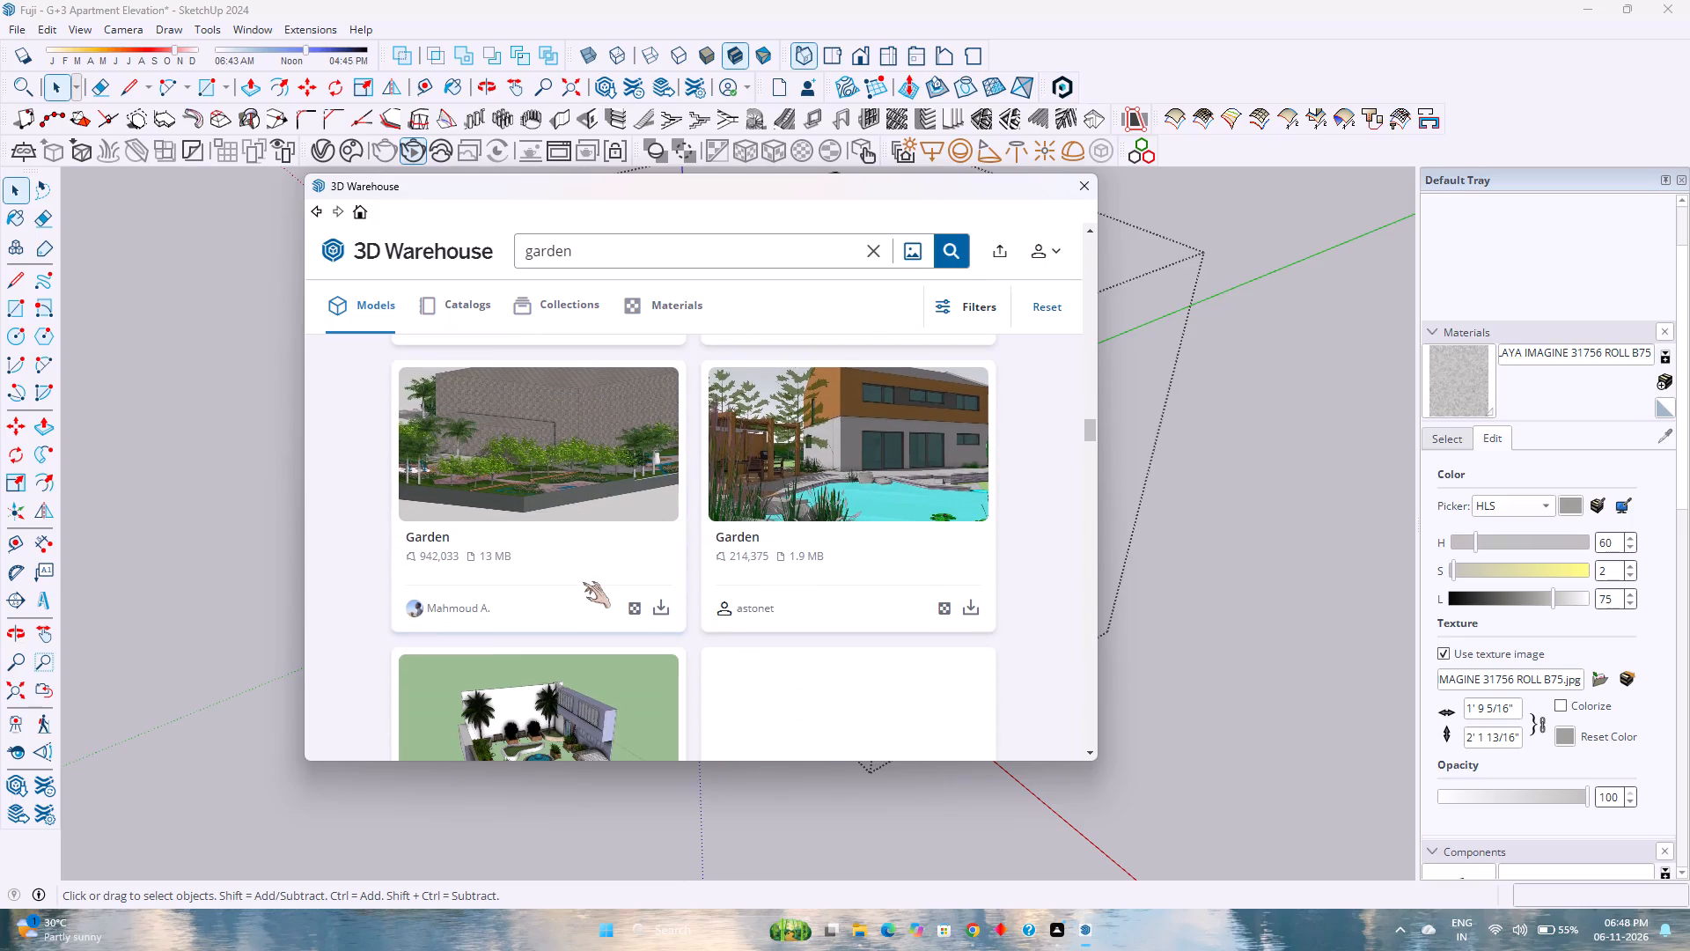
pyautogui.scroll(-4, 575, 590)
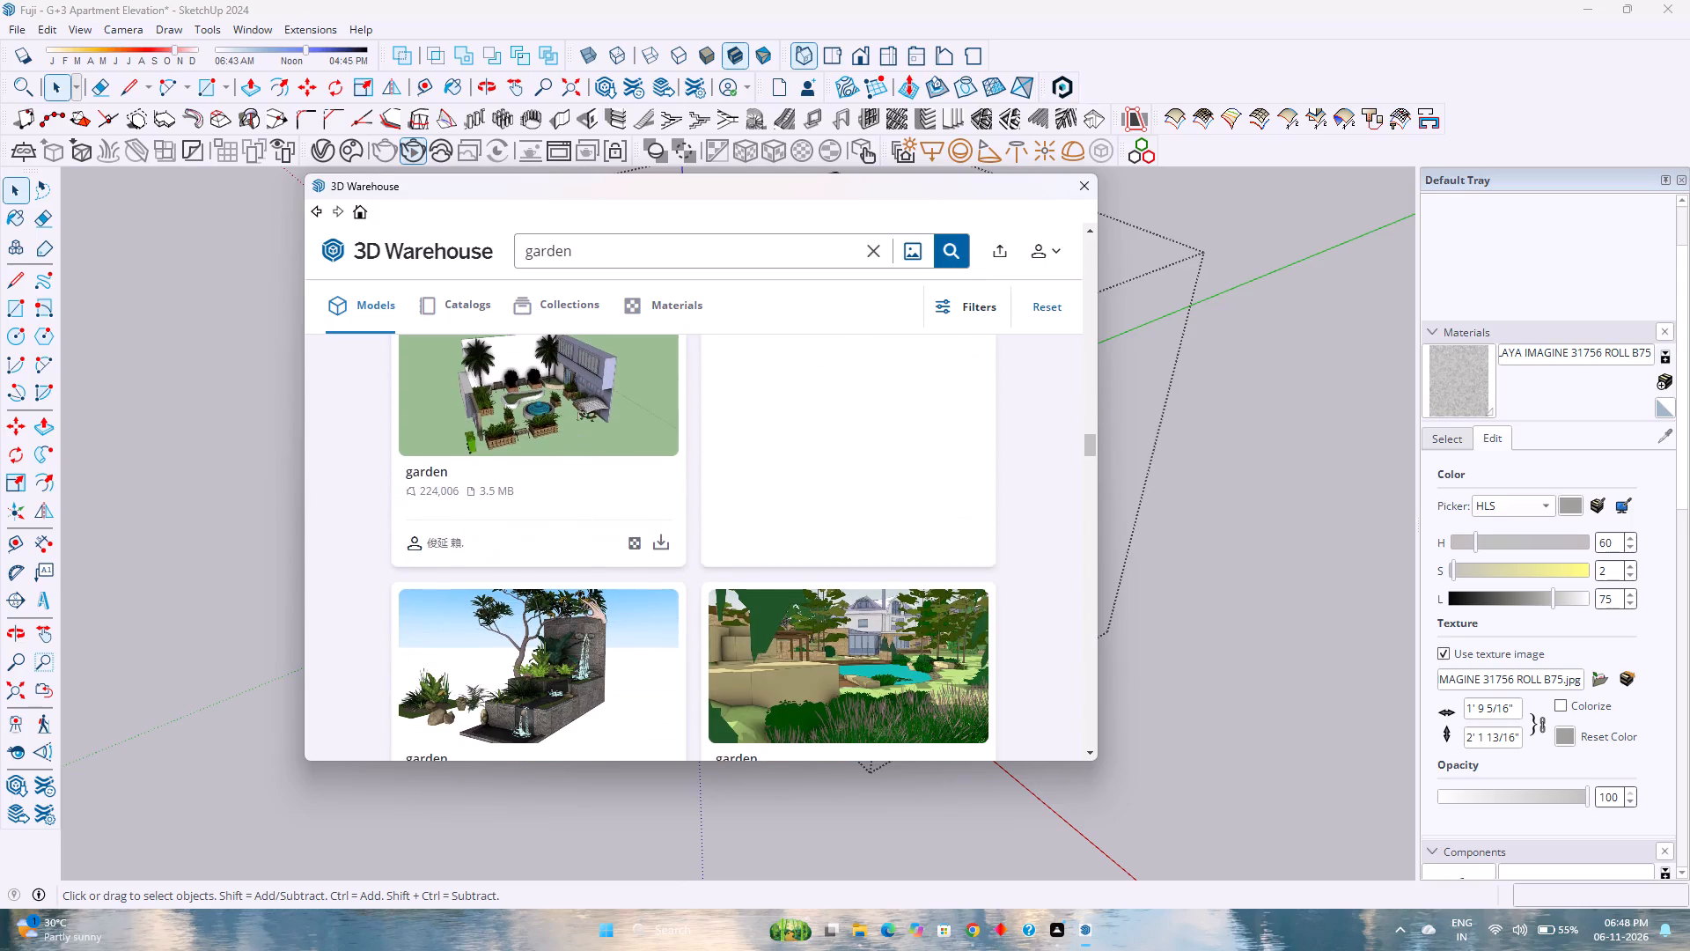
pyautogui.scroll(-11, 568, 613)
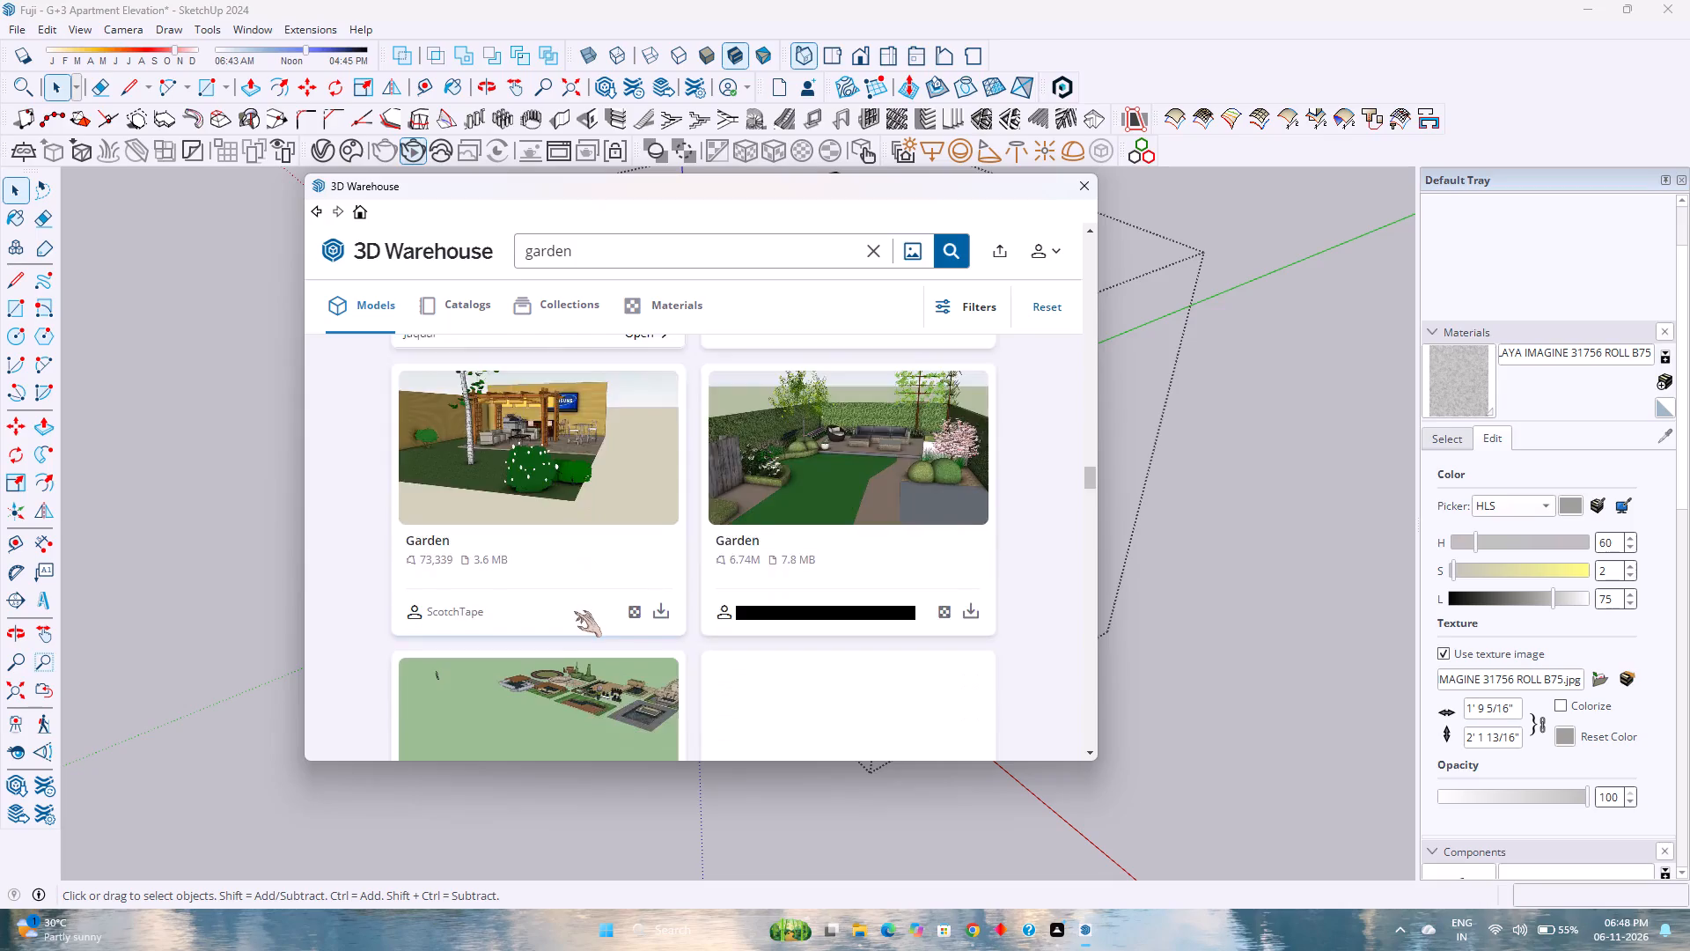
pyautogui.scroll(-3, 574, 611)
pyautogui.scroll(3, 574, 611)
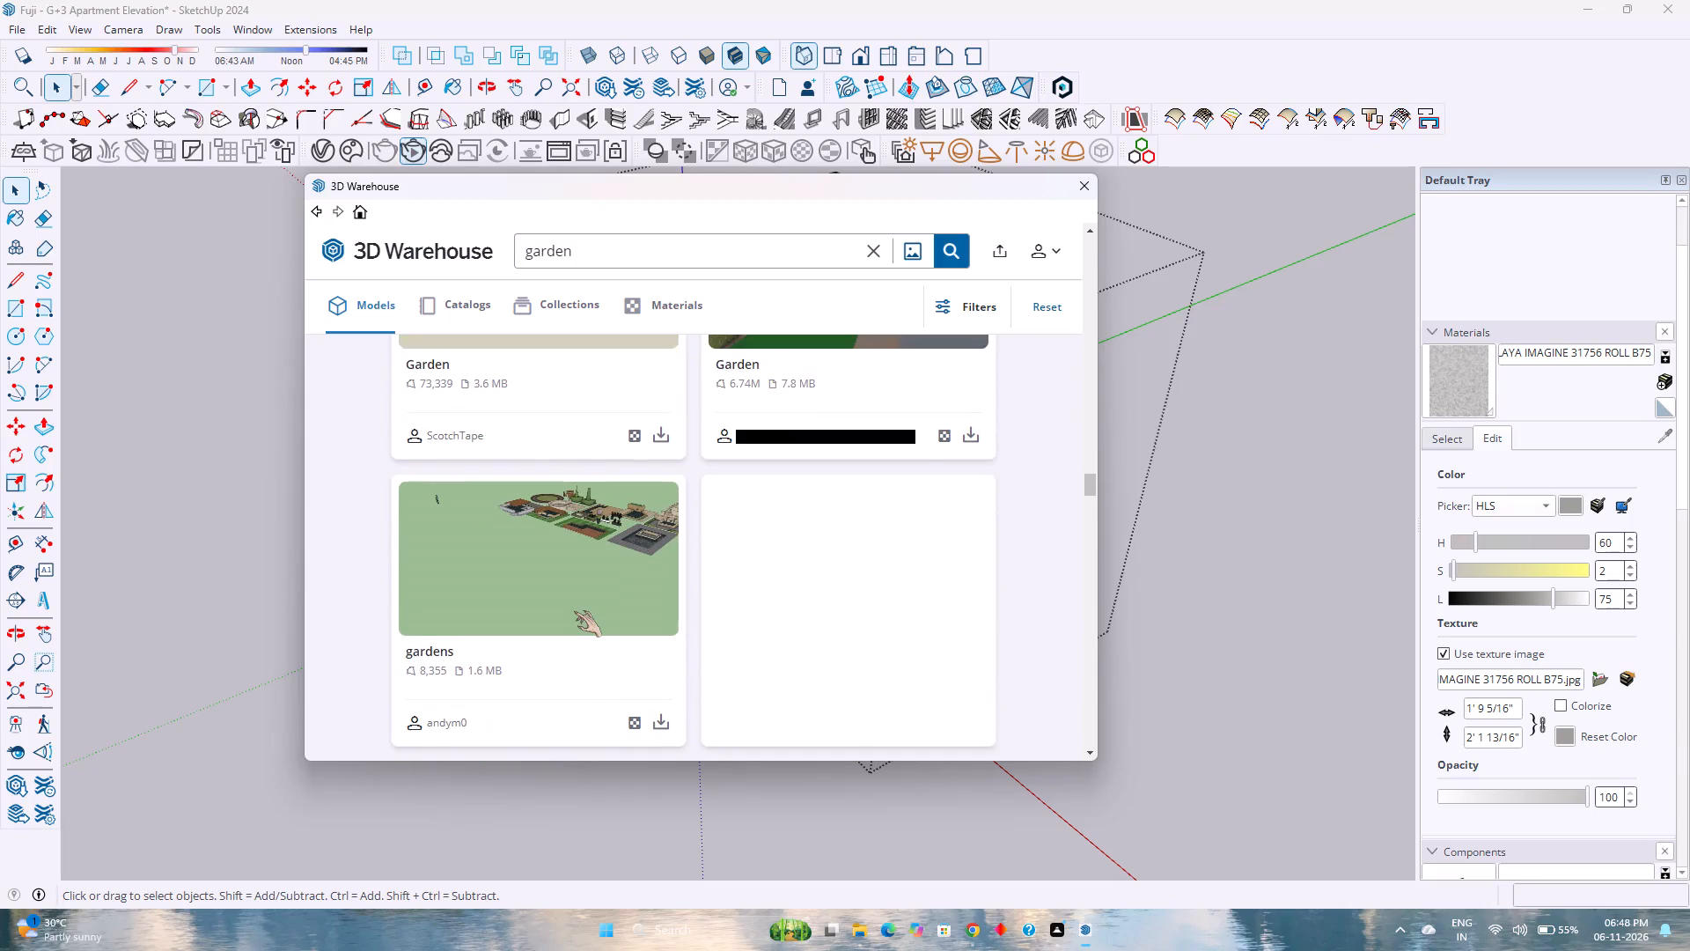
pyautogui.scroll(-20, 574, 611)
pyautogui.scroll(1, 656, 562)
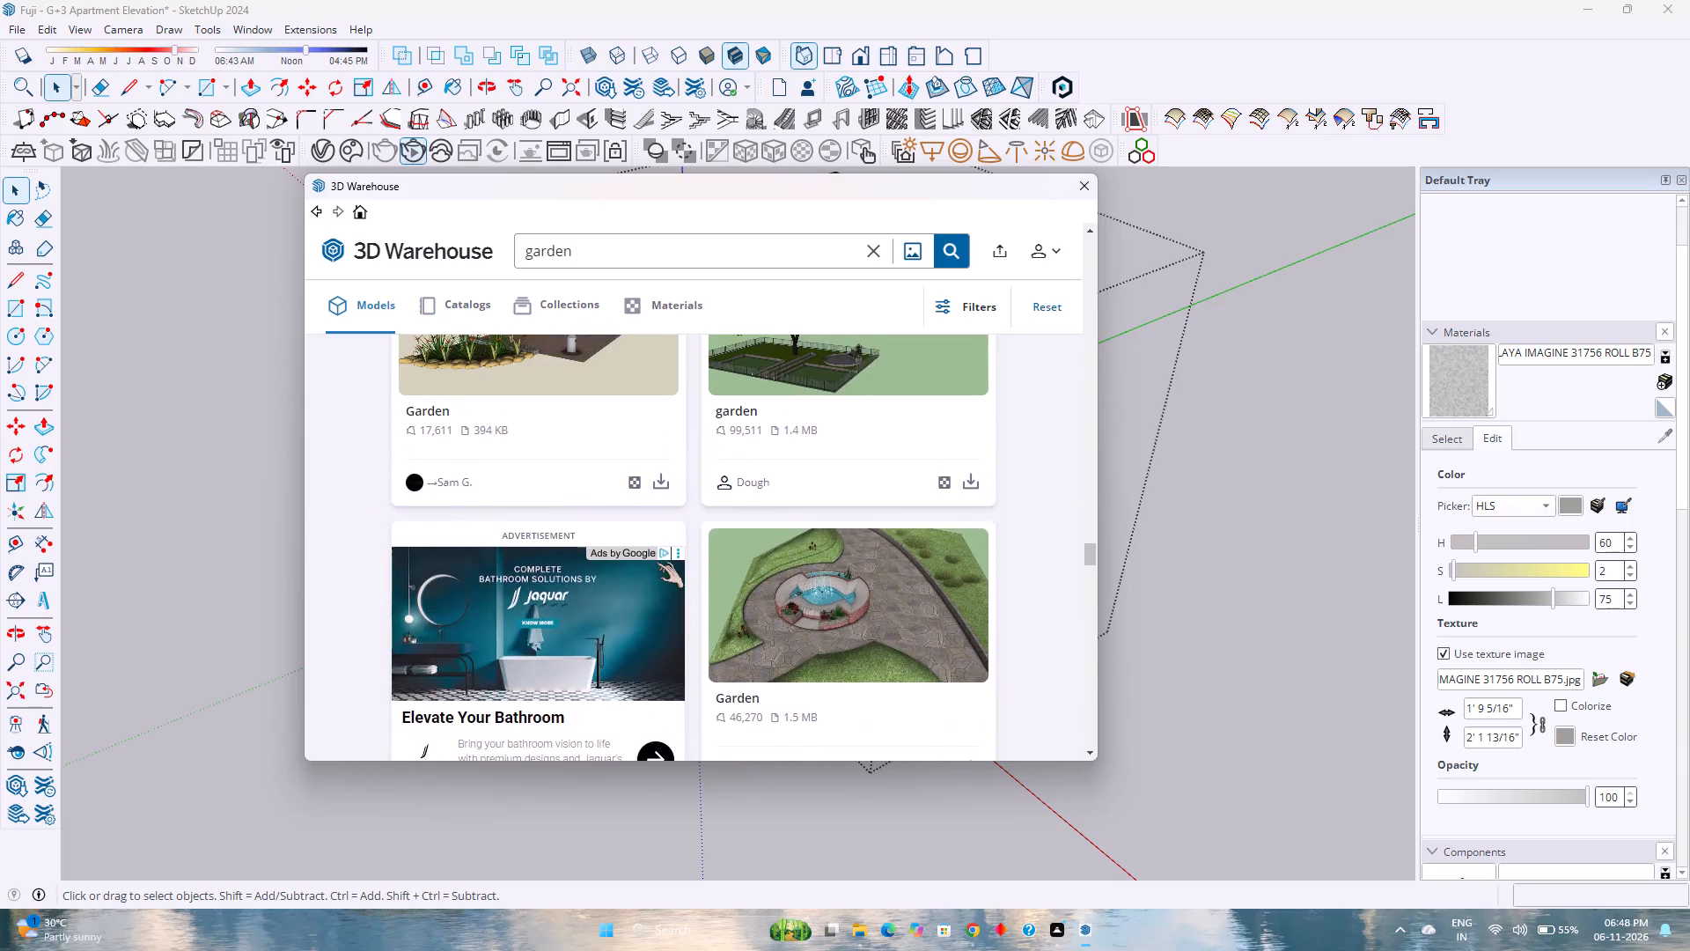
pyautogui.scroll(-8, 656, 562)
pyautogui.scroll(1, 658, 544)
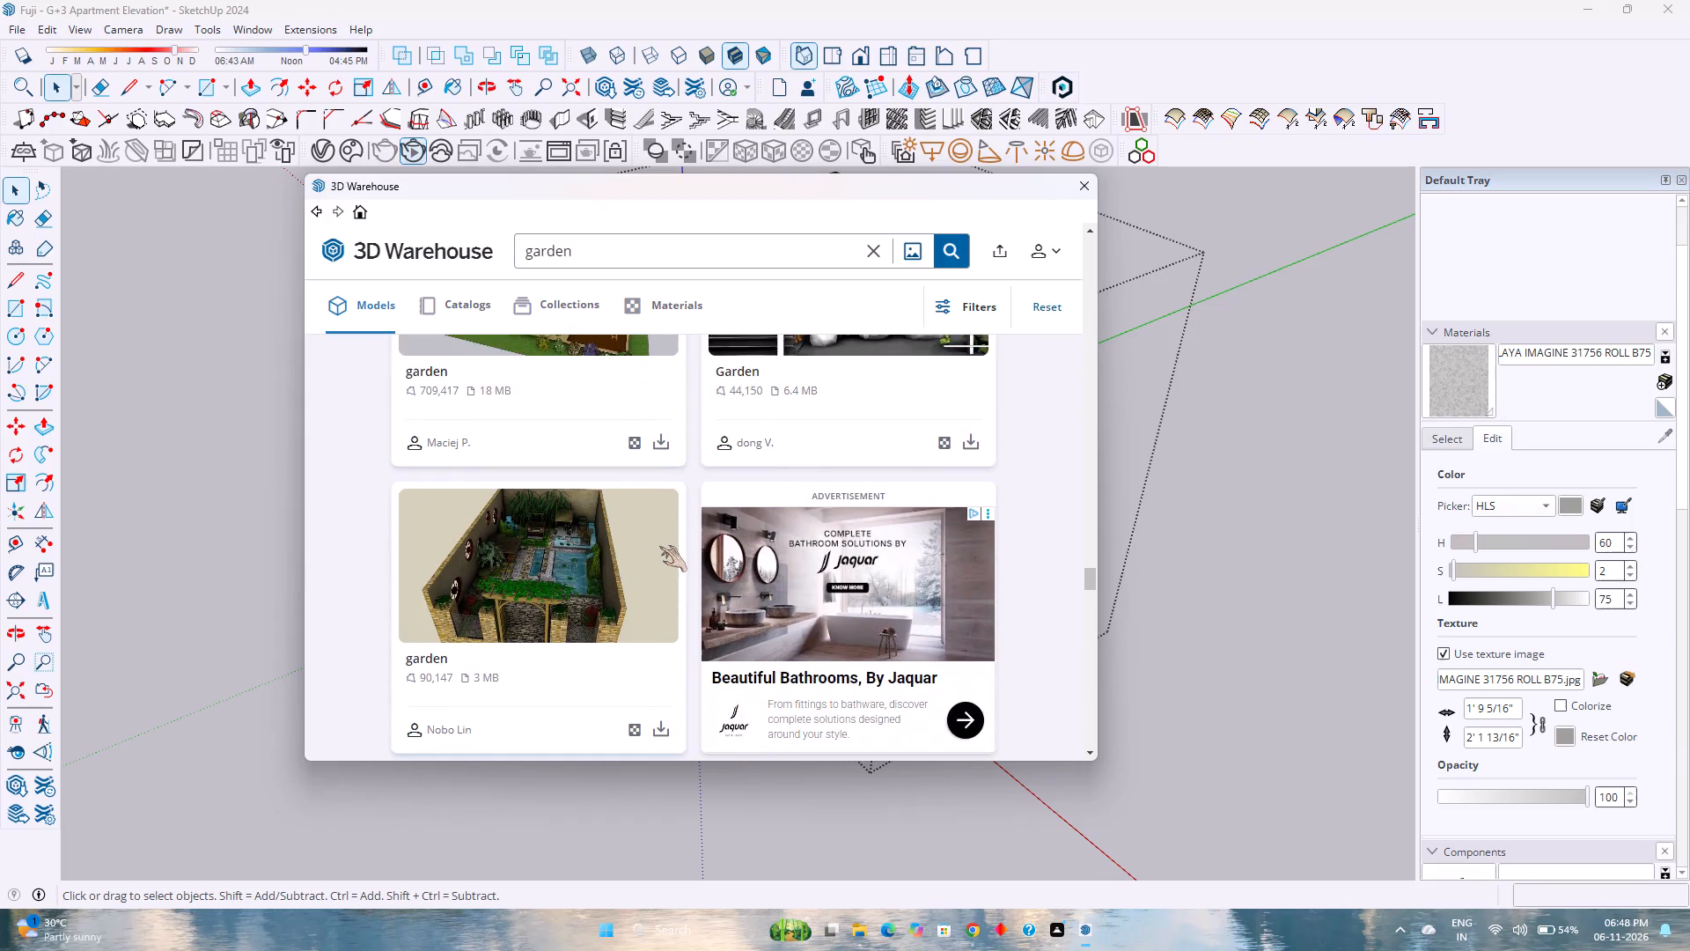
pyautogui.scroll(1, 659, 546)
pyautogui.scroll(-4, 662, 548)
pyautogui.scroll(1, 663, 550)
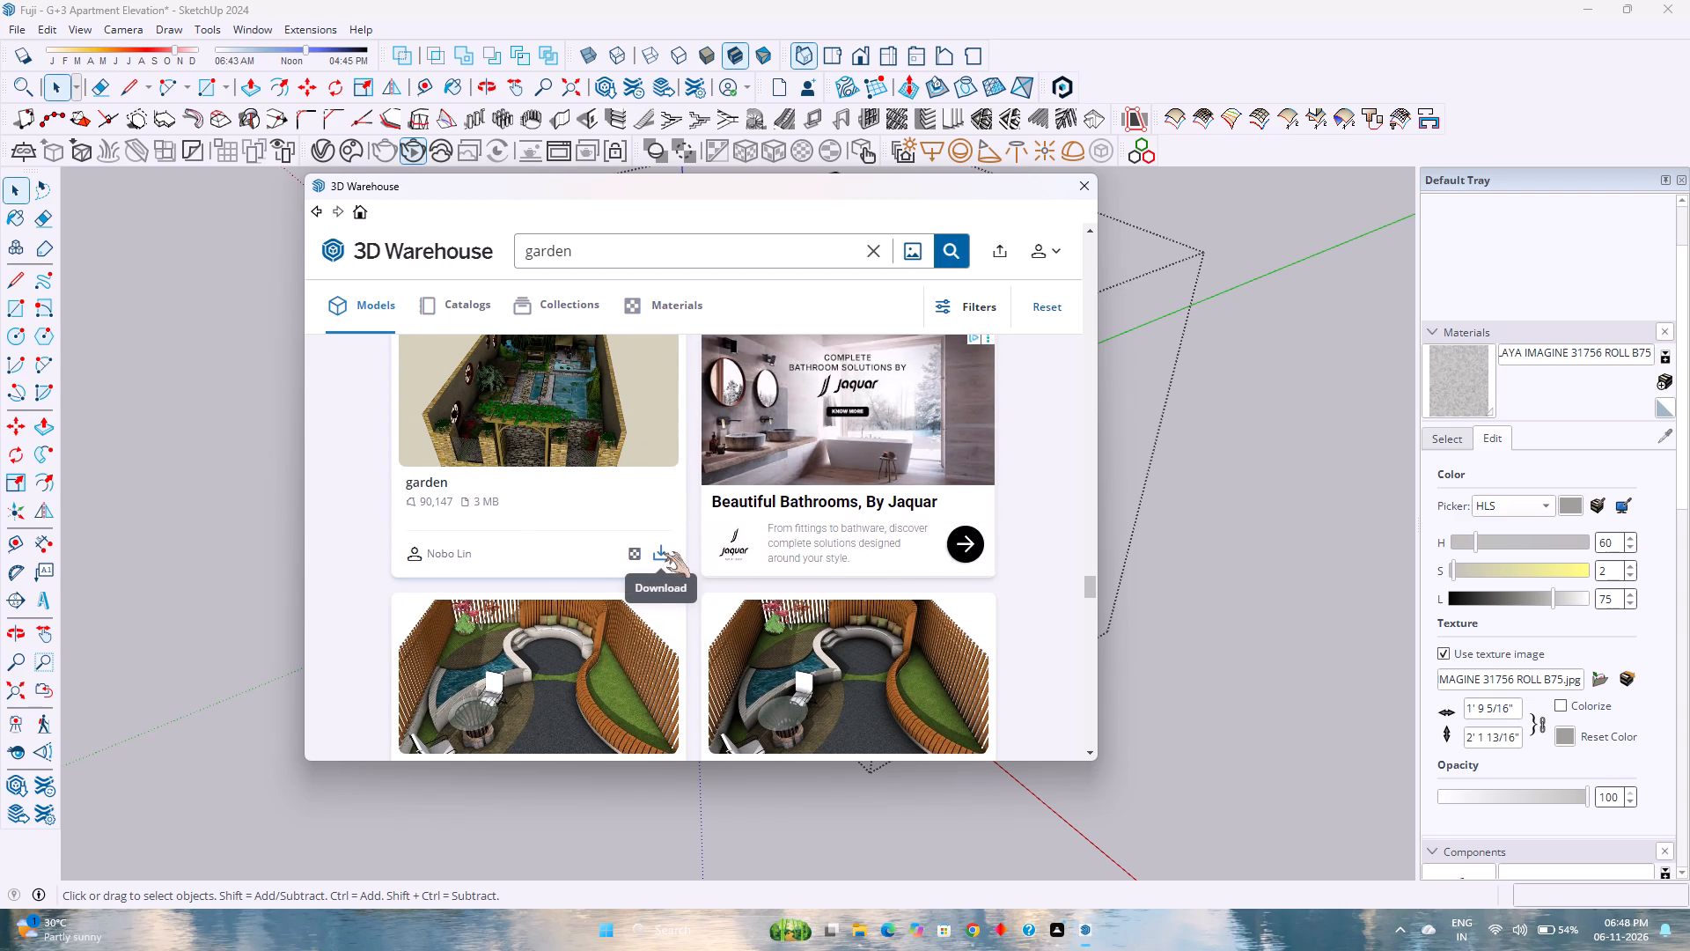
pyautogui.scroll(-9, 663, 552)
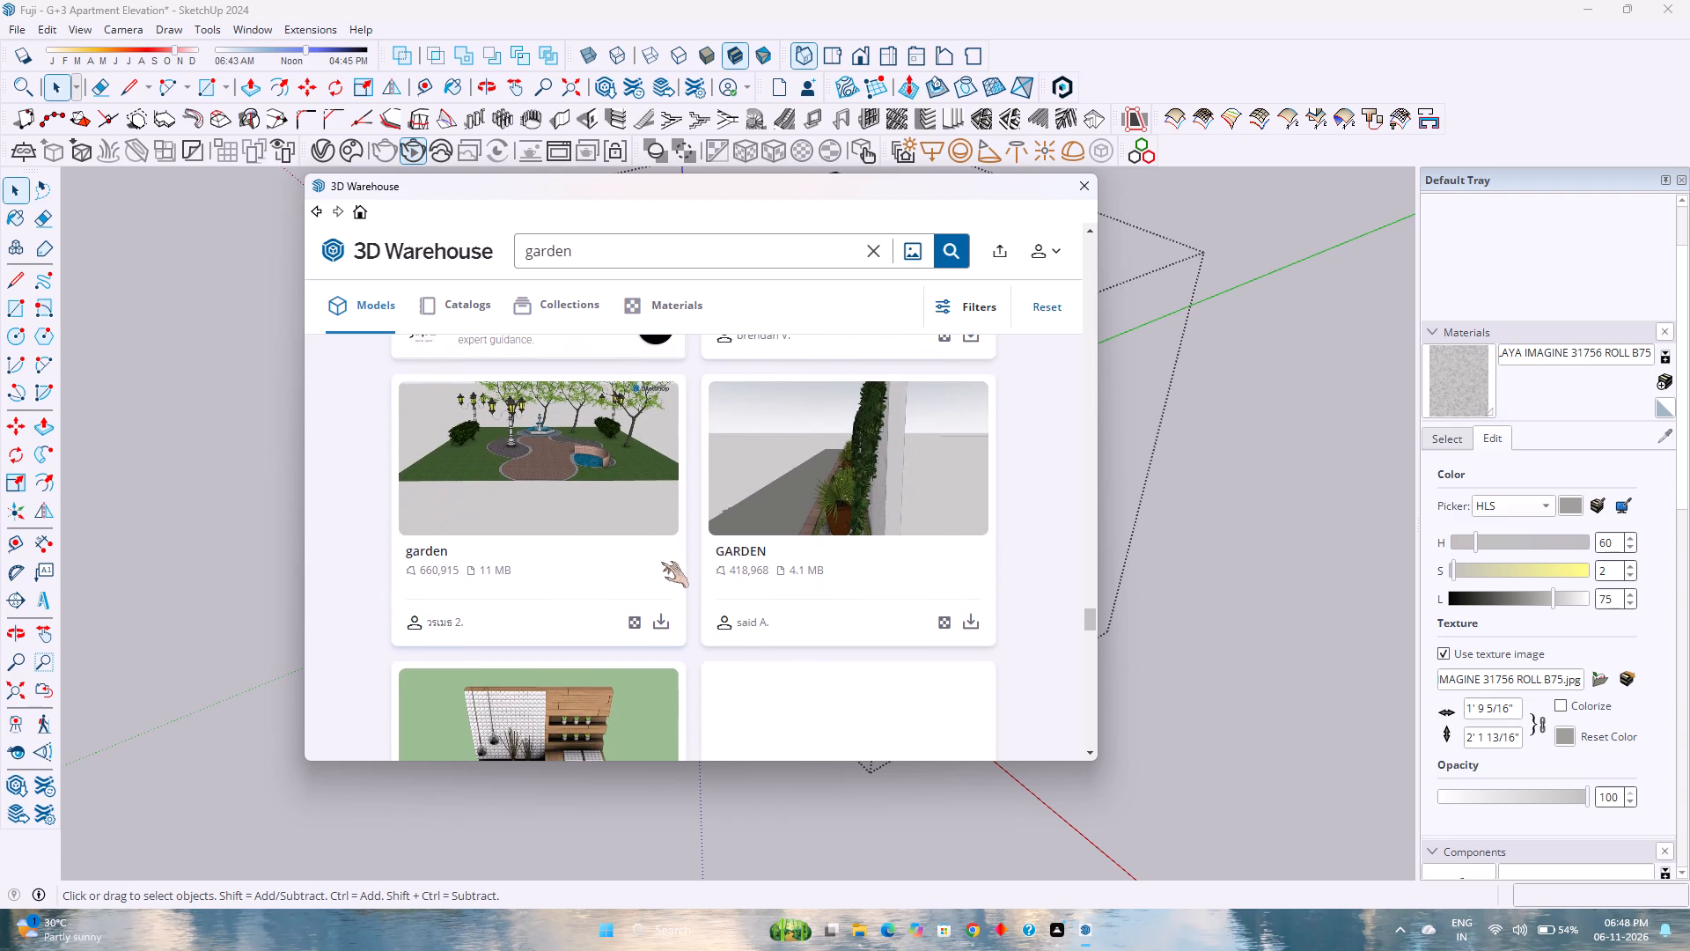
pyautogui.scroll(1, 661, 562)
pyautogui.scroll(-2, 660, 564)
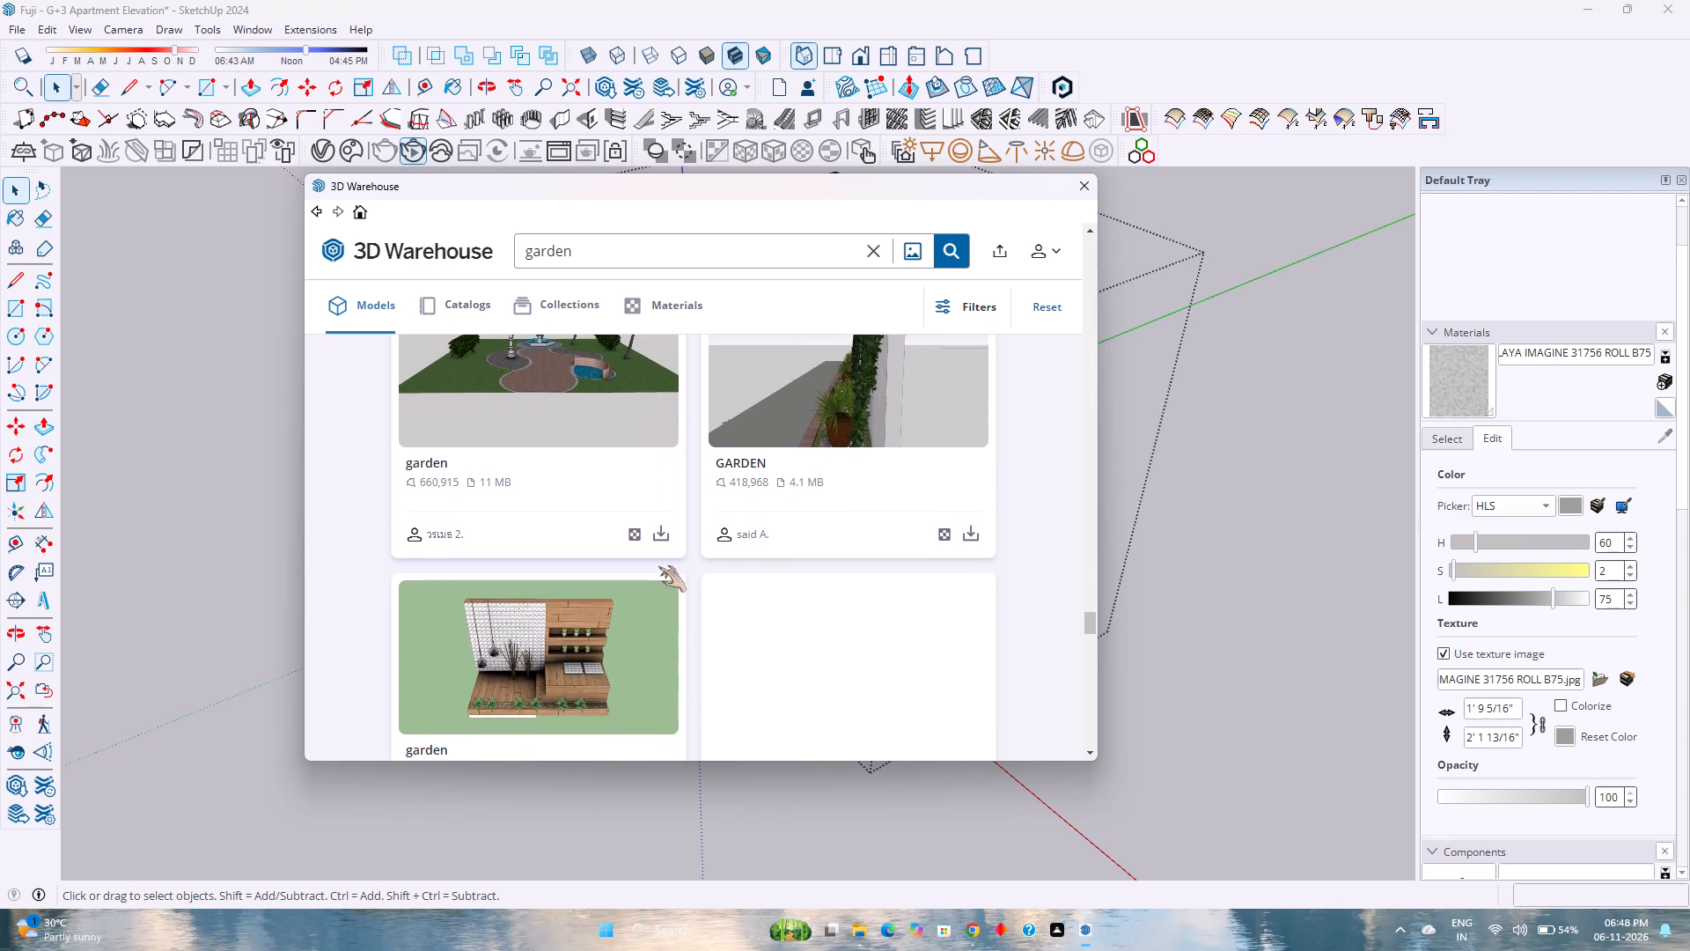
pyautogui.scroll(-4, 658, 566)
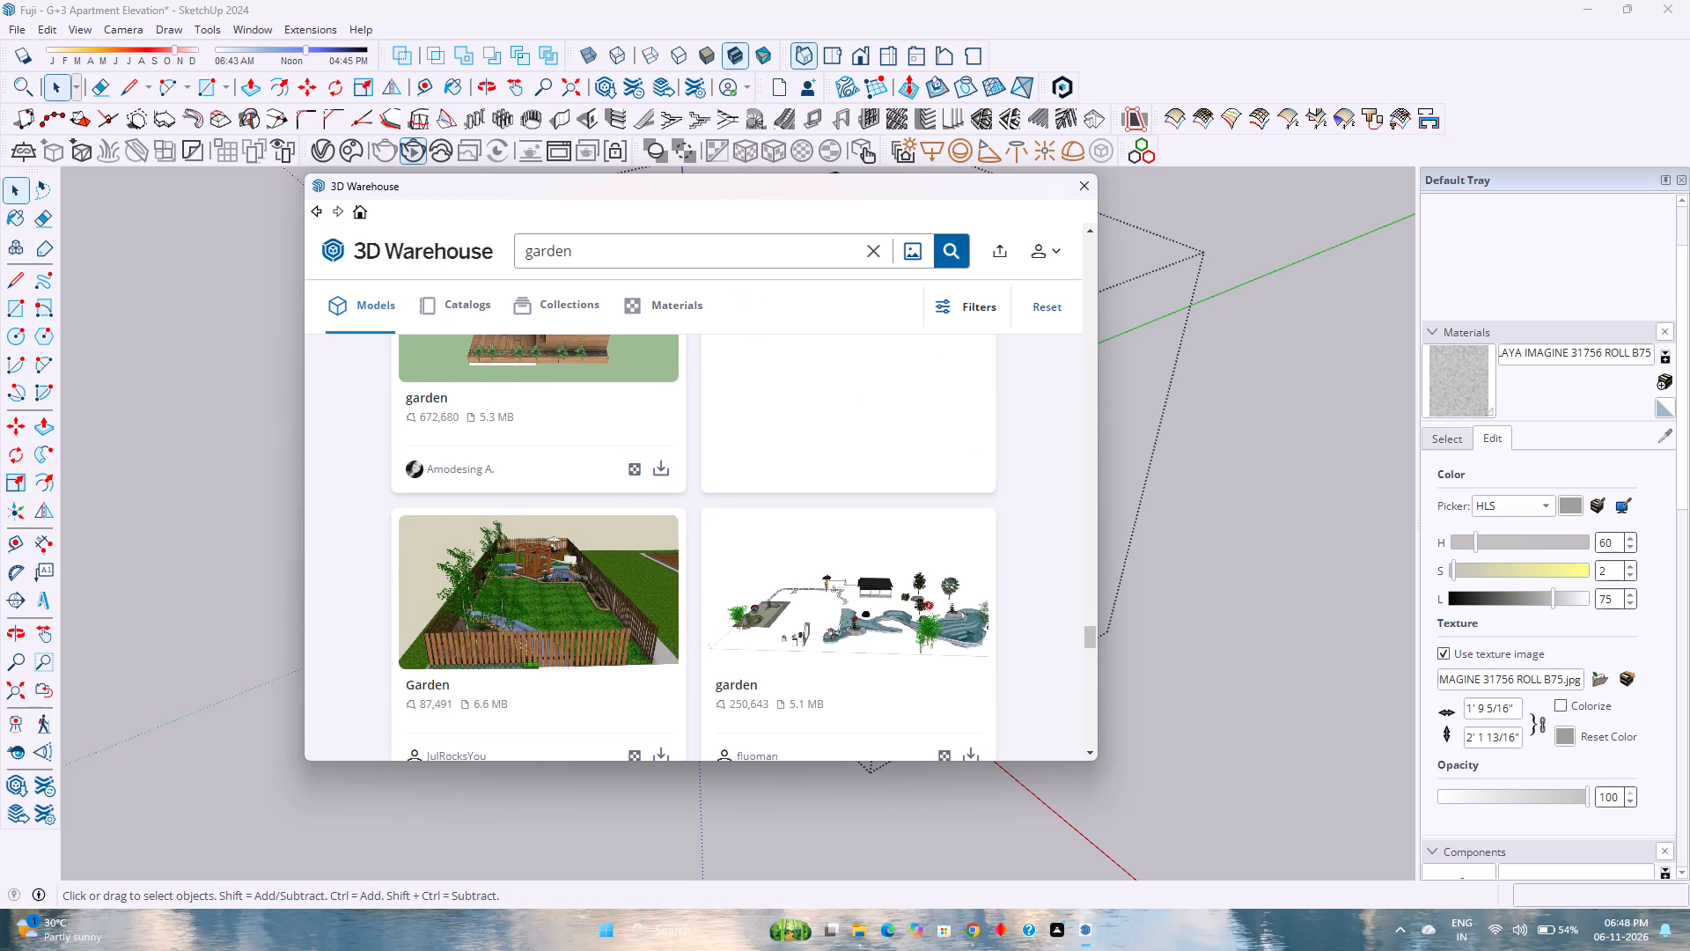
# Change the 3D Warehouse model search to "garden small plants".
pyautogui.click(742, 257)
pyautogui.press('space')
pyautogui.write('pl')
pyautogui.press('BackSpace')
pyautogui.press('BackSpace')
pyautogui.write('sma')
pyautogui.write('ll')
pyautogui.press('space')
pyautogui.write('plants')
pyautogui.press('Return')
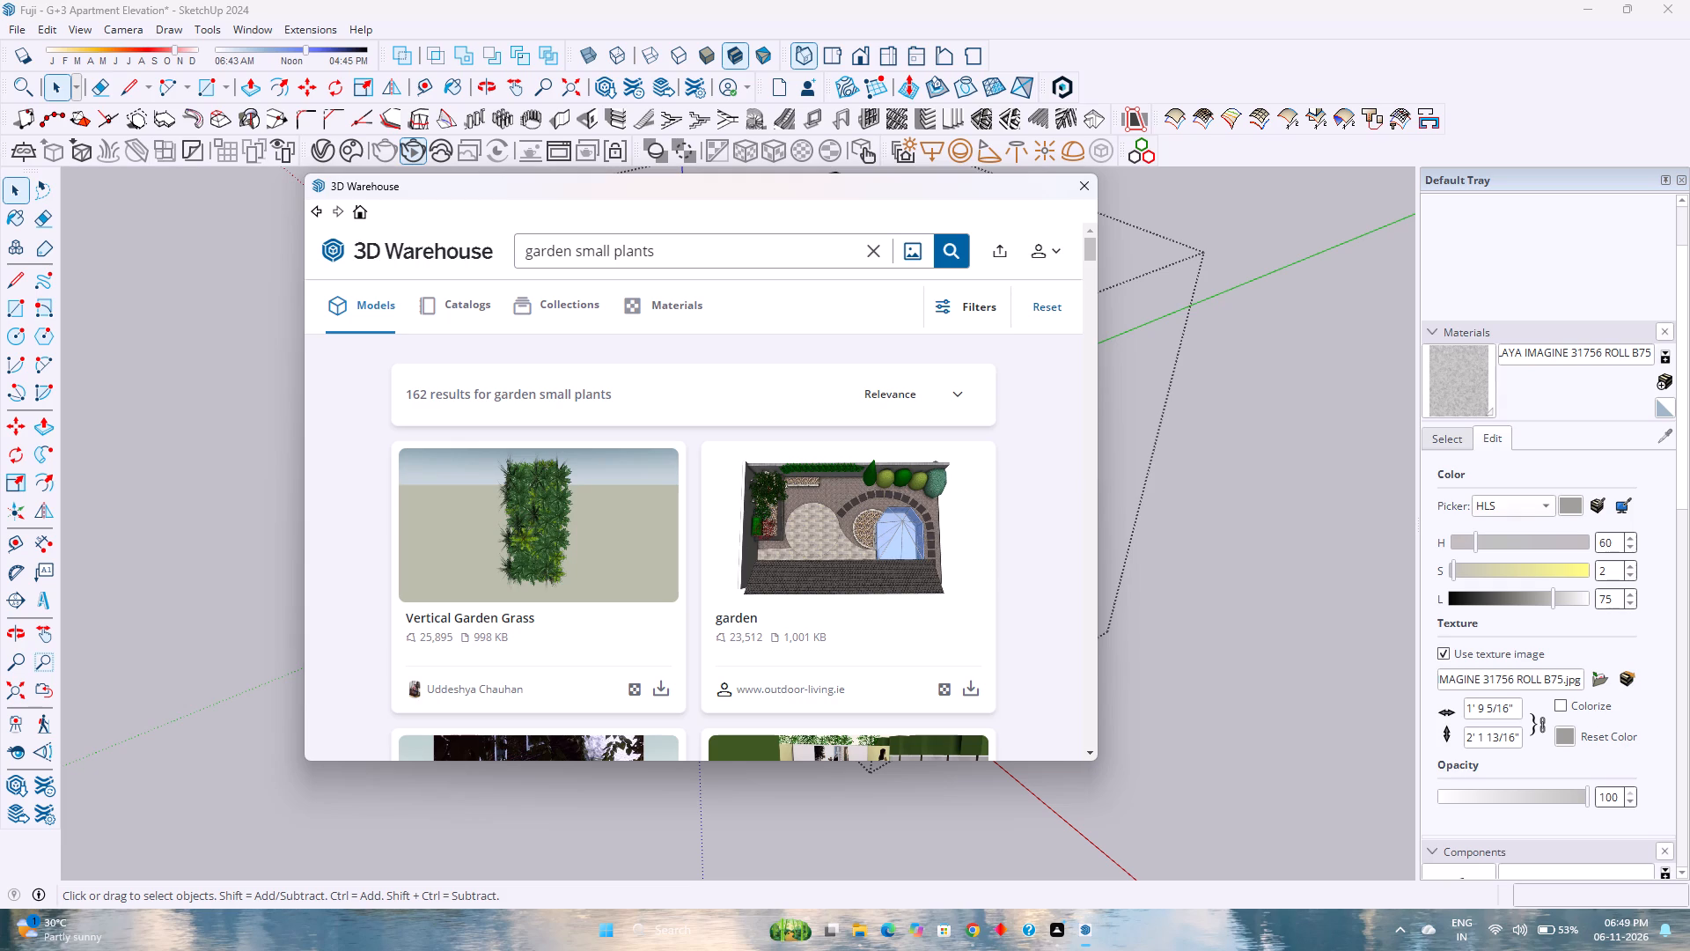
# Examine the "garden small plants" models in the search results for low planting that suits the kerbed strips.
pyautogui.scroll(-6, 797, 494)
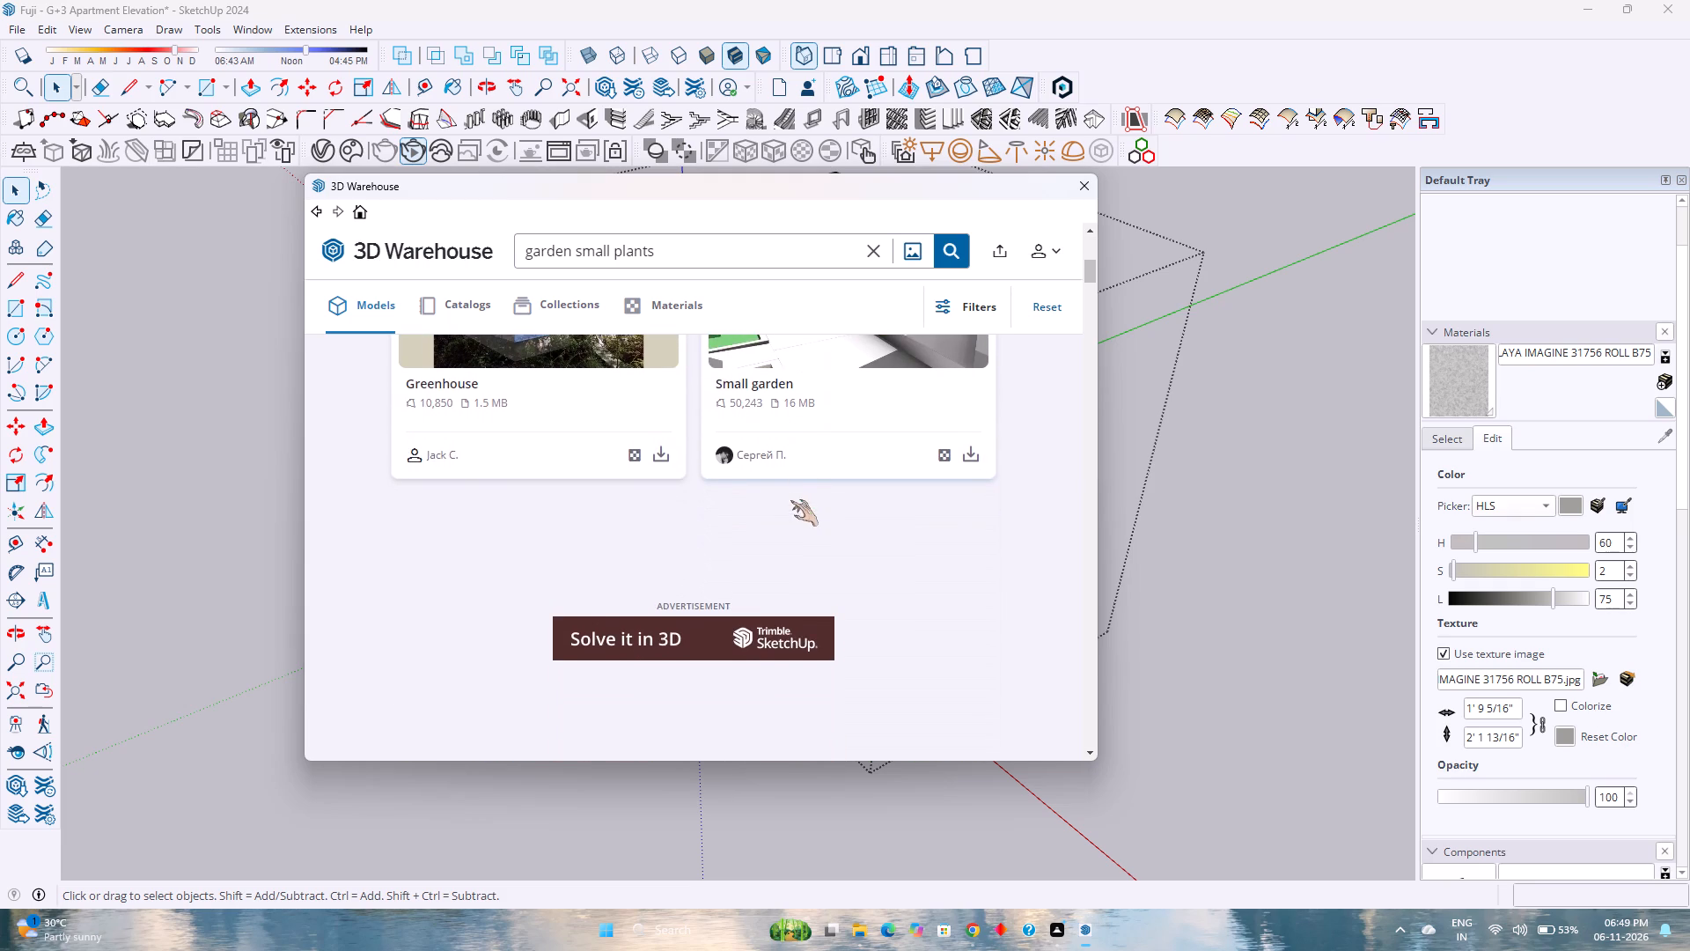
pyautogui.scroll(-5, 748, 544)
pyautogui.scroll(1, 748, 544)
pyautogui.scroll(-2, 748, 544)
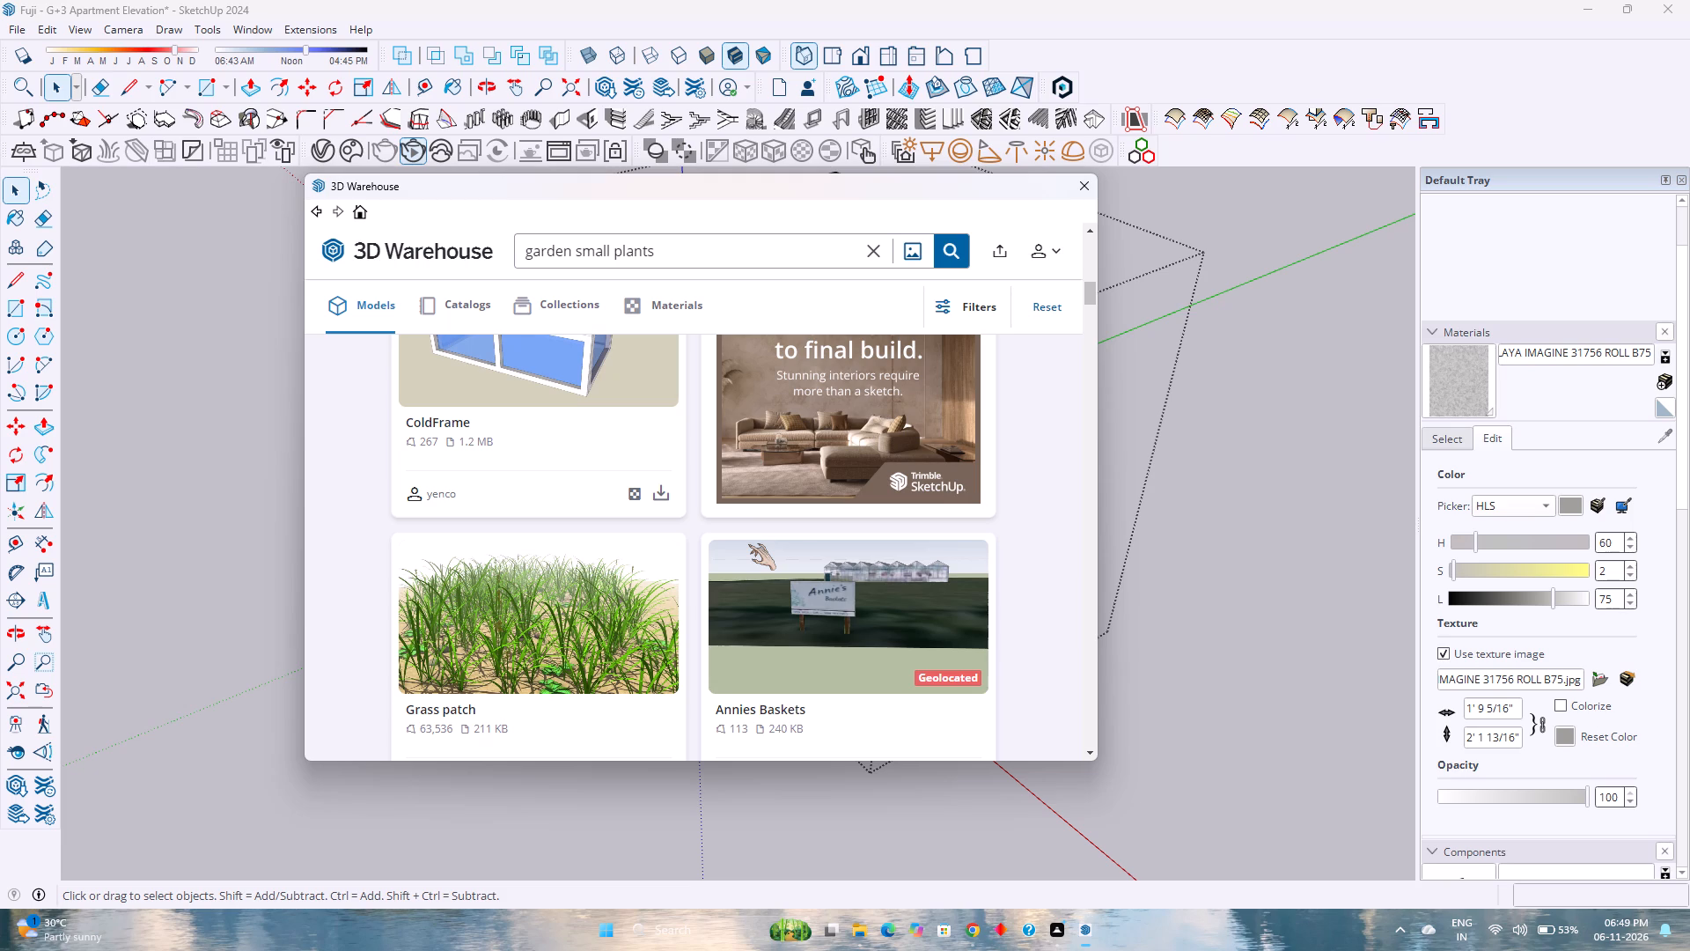
pyautogui.scroll(-5, 751, 538)
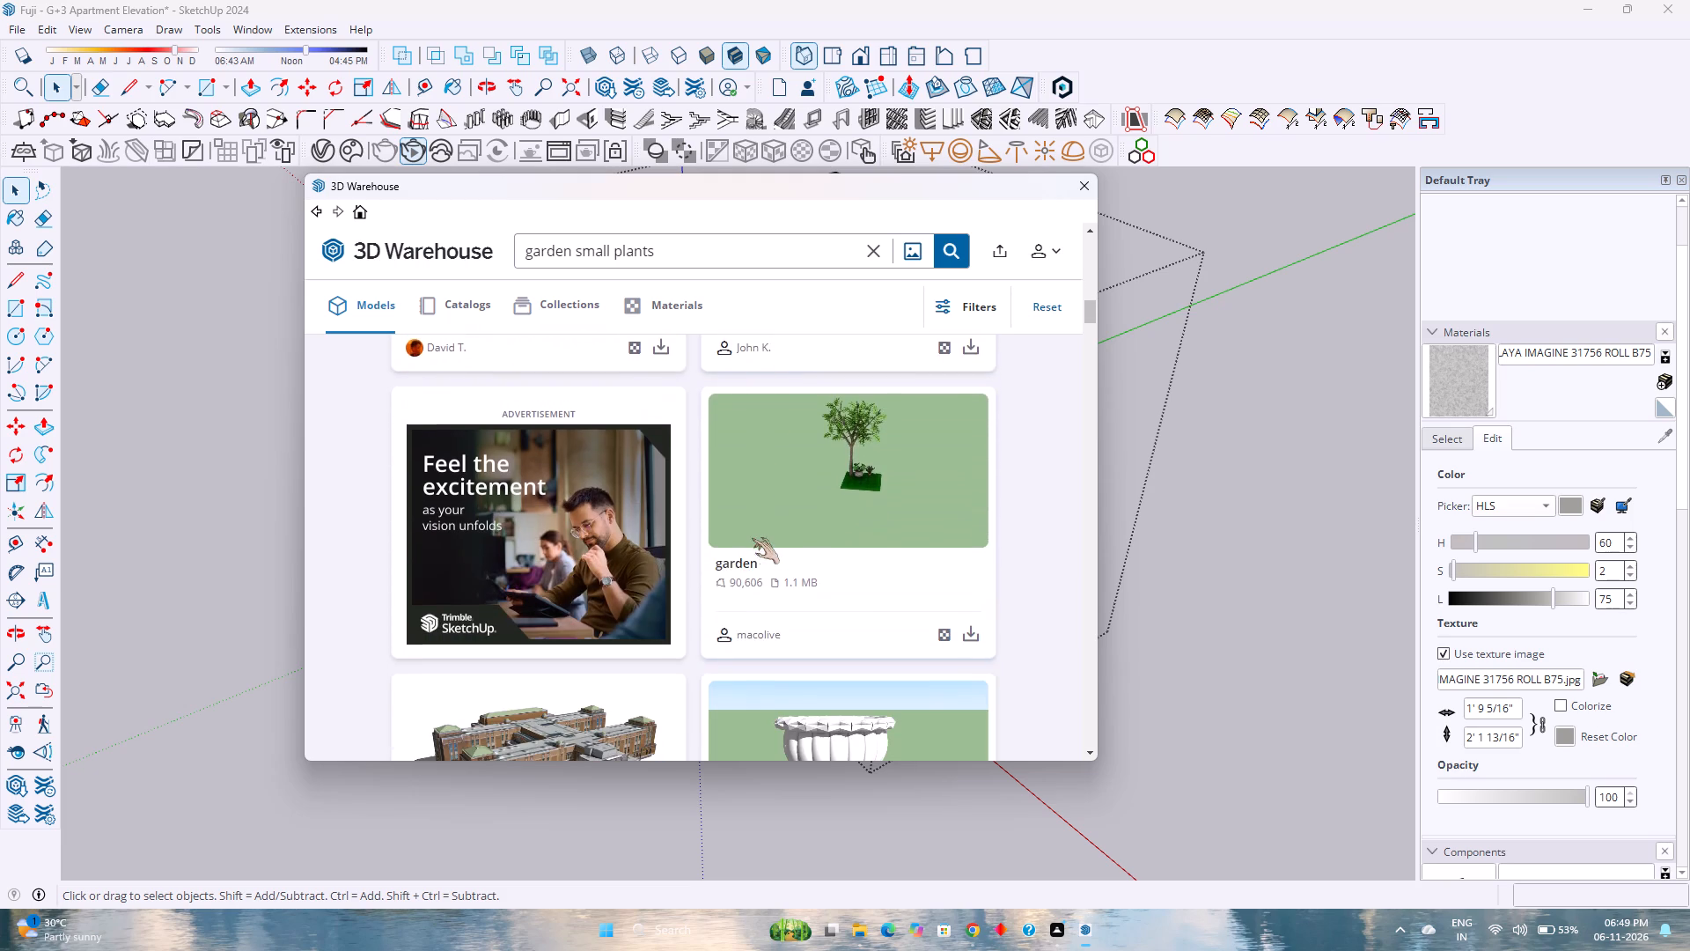
pyautogui.scroll(-2, 752, 538)
# Change the 3D Warehouse model search to "landscape plants".
pyautogui.click(772, 254)
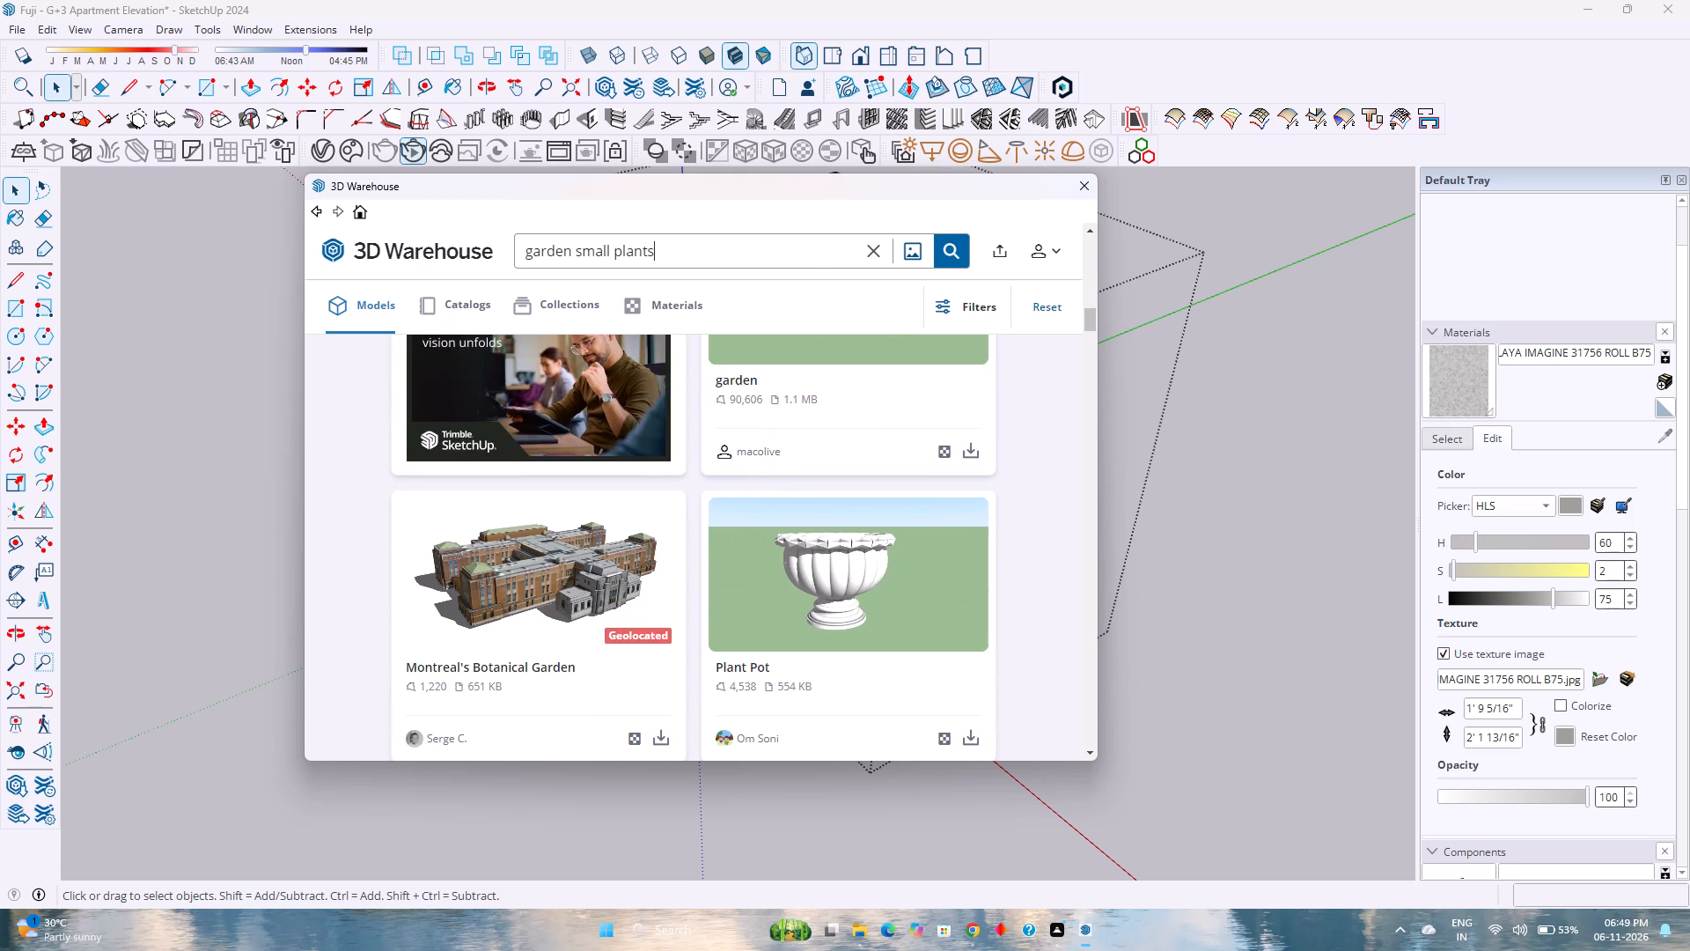
pyautogui.press('BackSpace')
pyautogui.press('BackSpace')
pyautogui.press('BackSpace')
pyautogui.press('BackSpace')
pyautogui.press('BackSpace')
pyautogui.press('BackSpace')
pyautogui.press('BackSpace')
pyautogui.press('BackSpace')
pyautogui.press('BackSpace')
pyautogui.press('BackSpace')
pyautogui.press('BackSpace')
pyautogui.press('BackSpace')
pyautogui.press('BackSpace')
pyautogui.press('BackSpace')
pyautogui.press('BackSpace')
pyautogui.press('BackSpace')
pyautogui.press('BackSpace')
pyautogui.press('BackSpace')
pyautogui.press('BackSpace')
pyautogui.press('BackSpace')
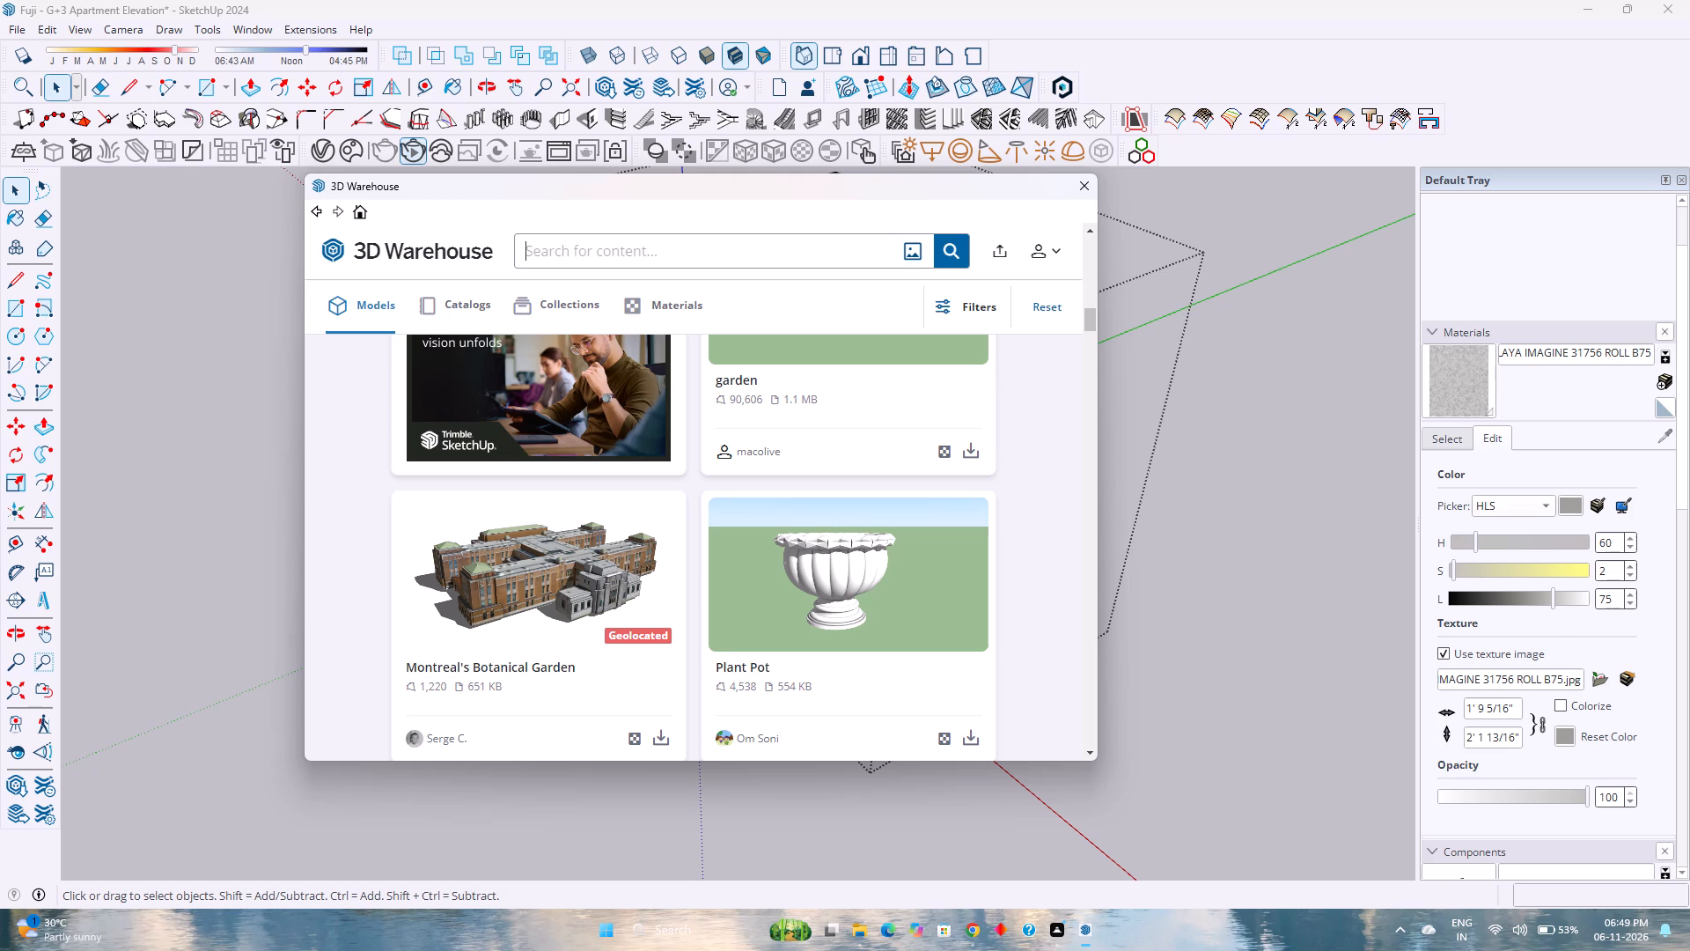
pyautogui.press('BackSpace')
pyautogui.press('BackSpace')
pyautogui.write('land')
pyautogui.press('s')
pyautogui.press('c')
pyautogui.press('p')
pyautogui.press('BackSpace')
pyautogui.write('ape')
pyautogui.press('space')
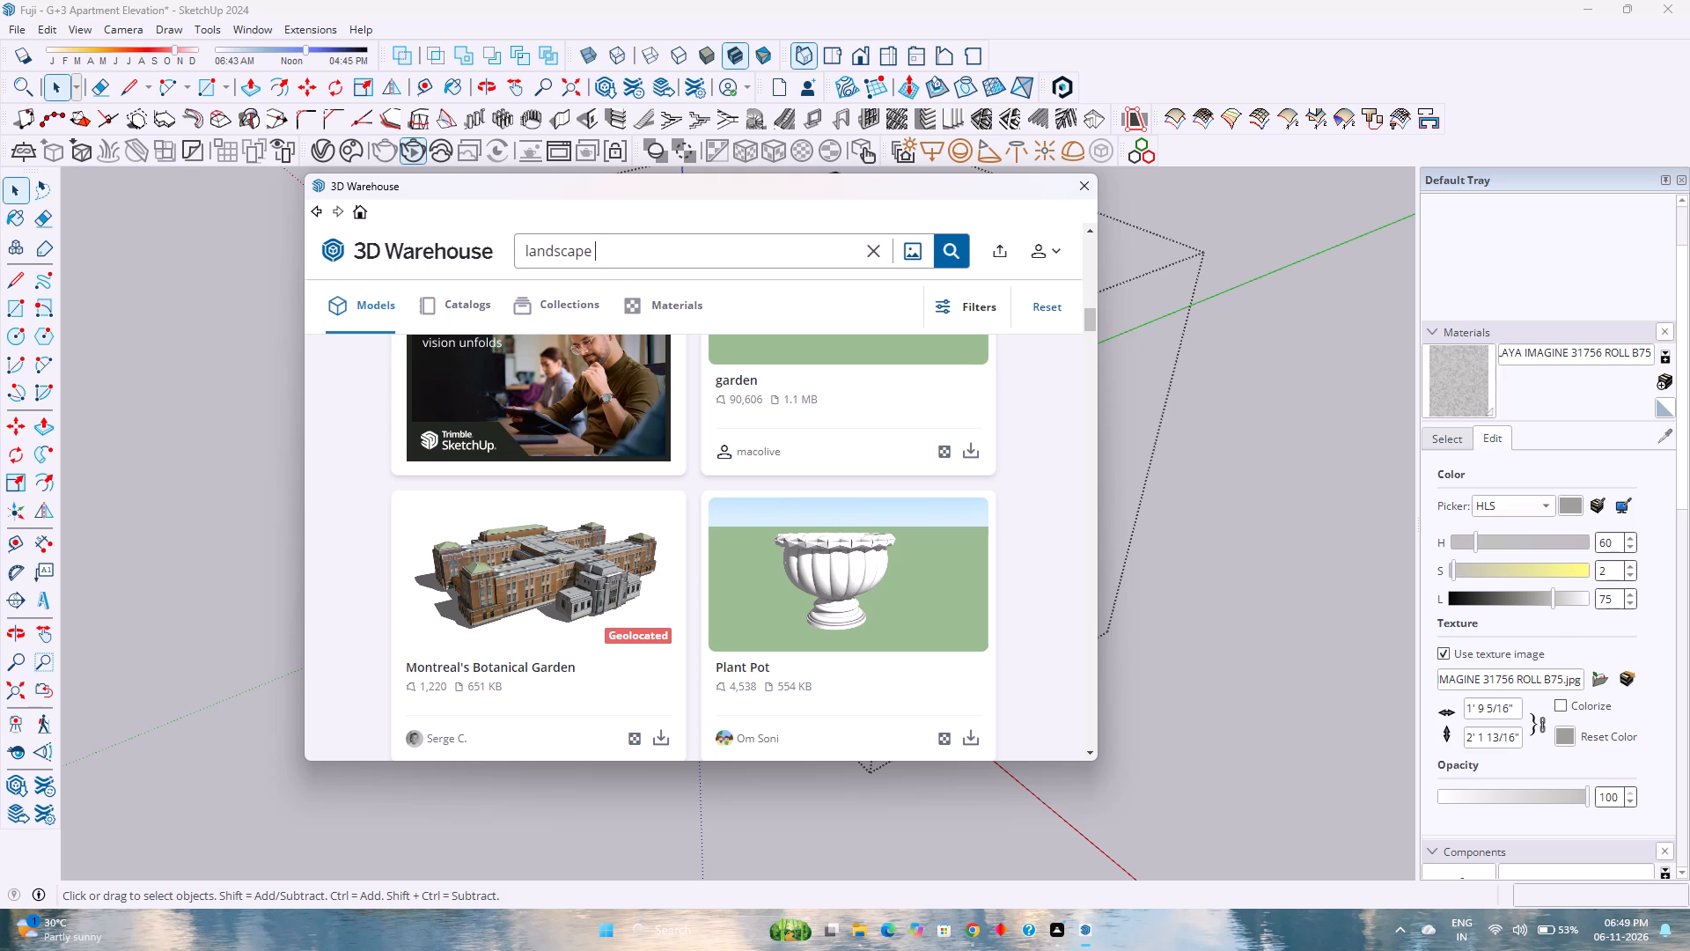
pyautogui.write('plants')
pyautogui.press('Return')
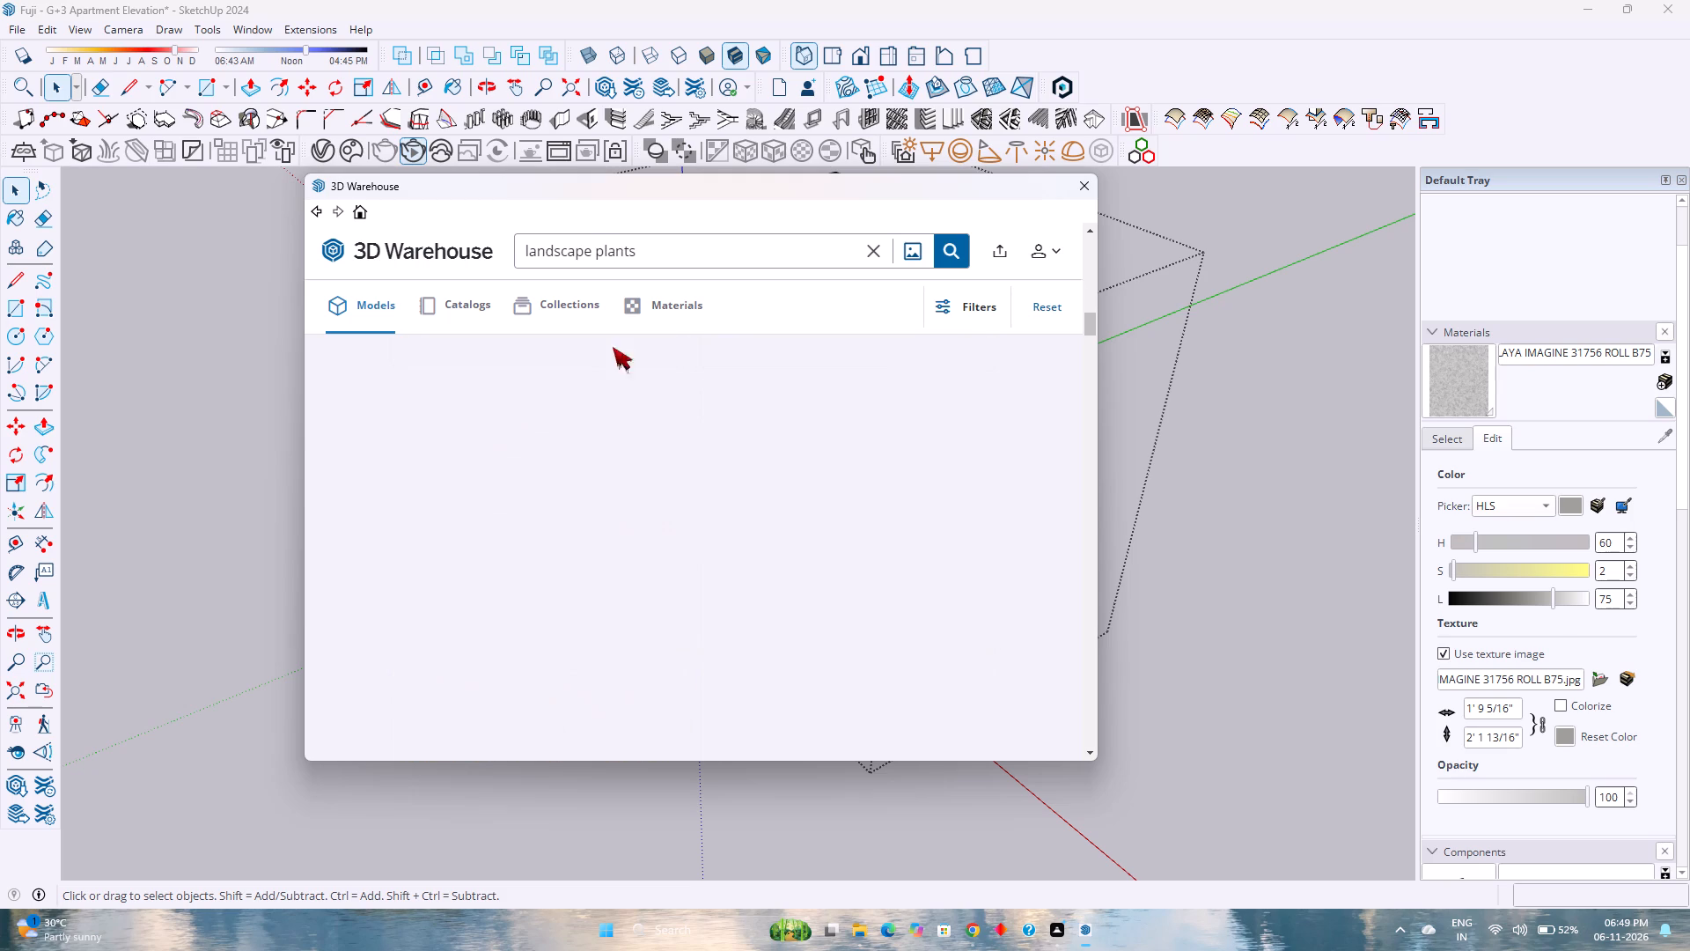
# Examine the "landscape plants" models in the search results for shrubs, flowering plants or plant groups suited to the kerbed strips.
pyautogui.scroll(-1, 603, 461)
pyautogui.scroll(20, 616, 483)
pyautogui.scroll(20, 616, 483)
pyautogui.scroll(4, 616, 483)
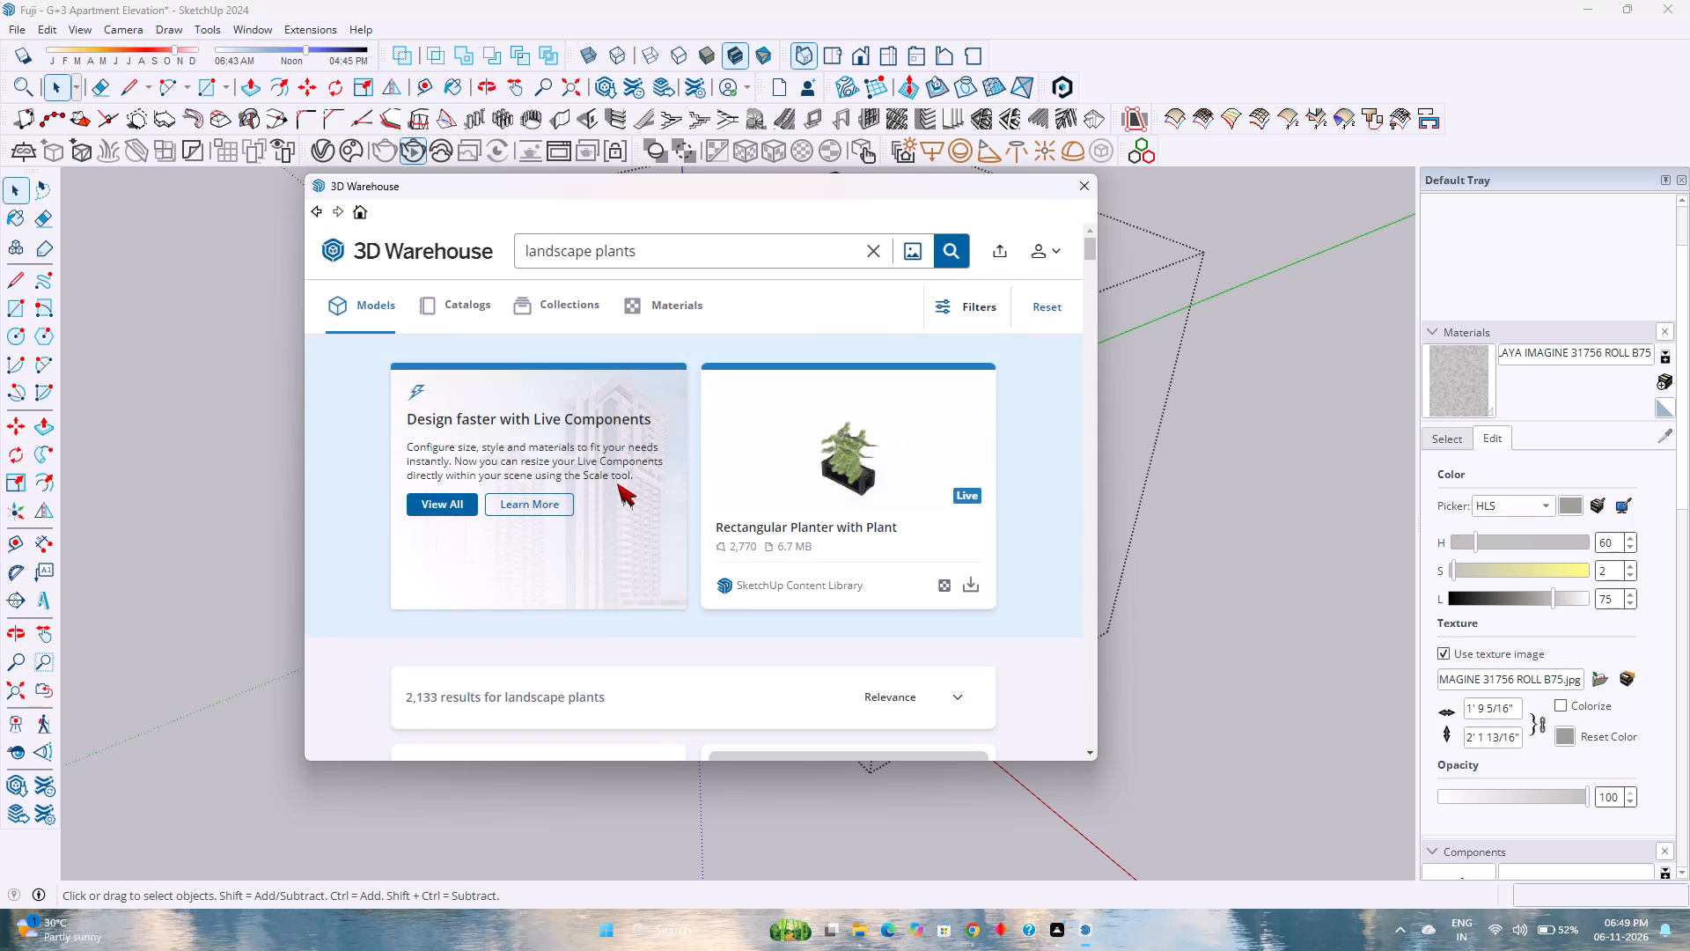
pyautogui.scroll(4, 617, 483)
pyautogui.scroll(-7, 621, 557)
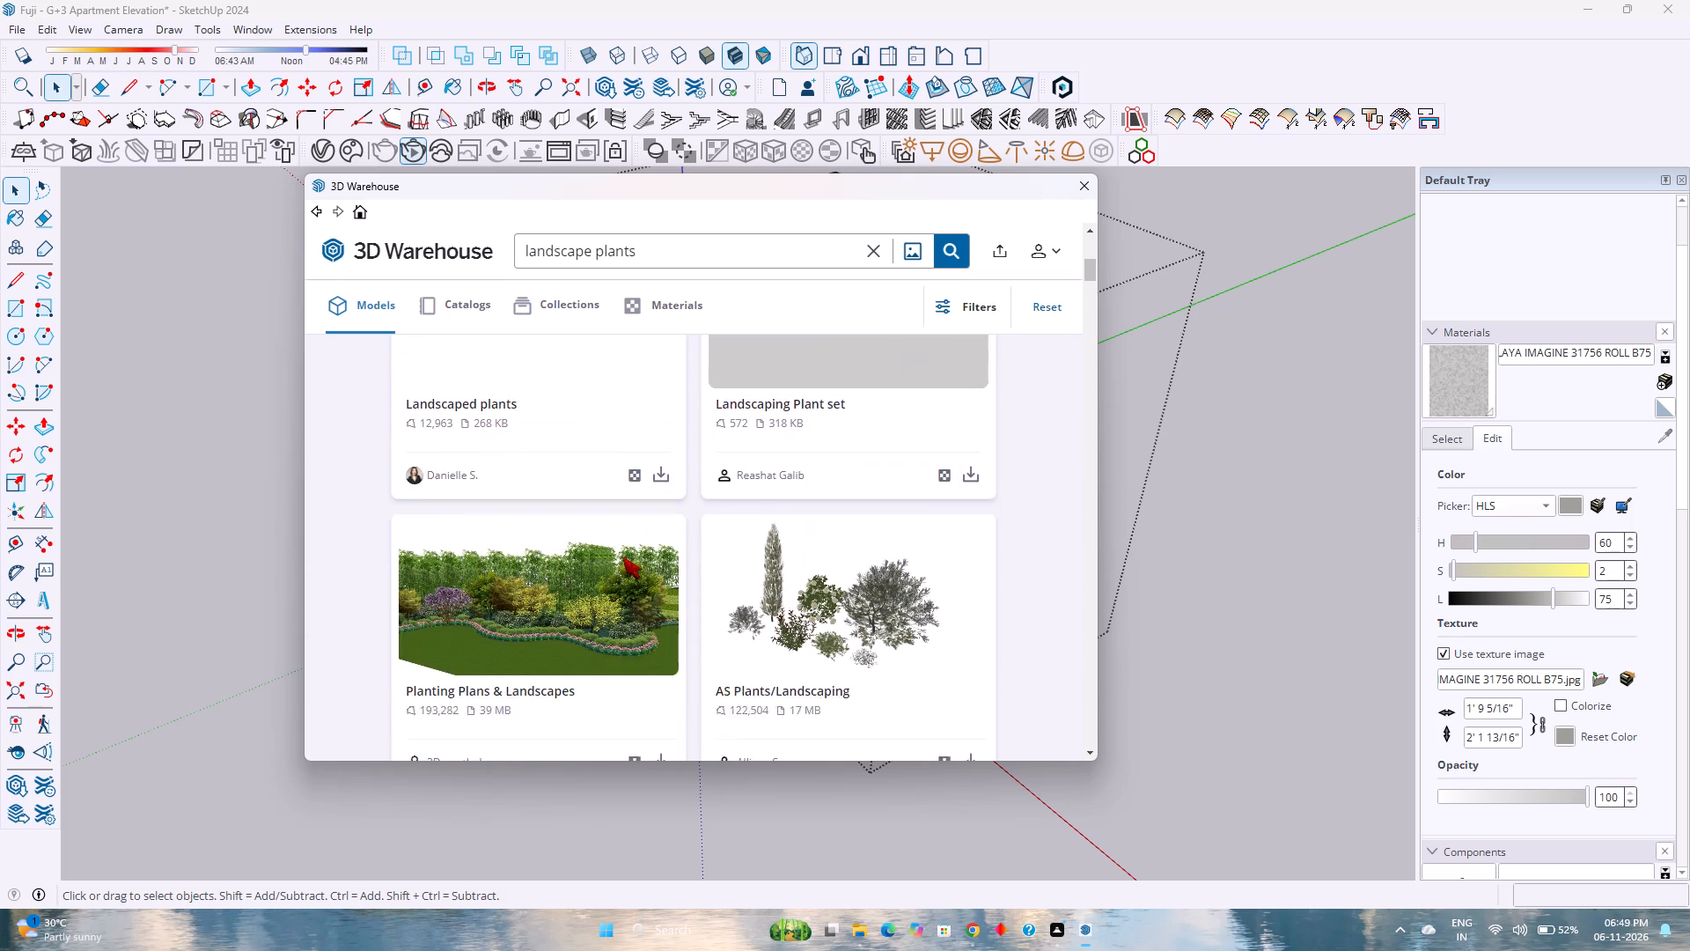
pyautogui.scroll(-3, 620, 559)
pyautogui.scroll(-3, 646, 649)
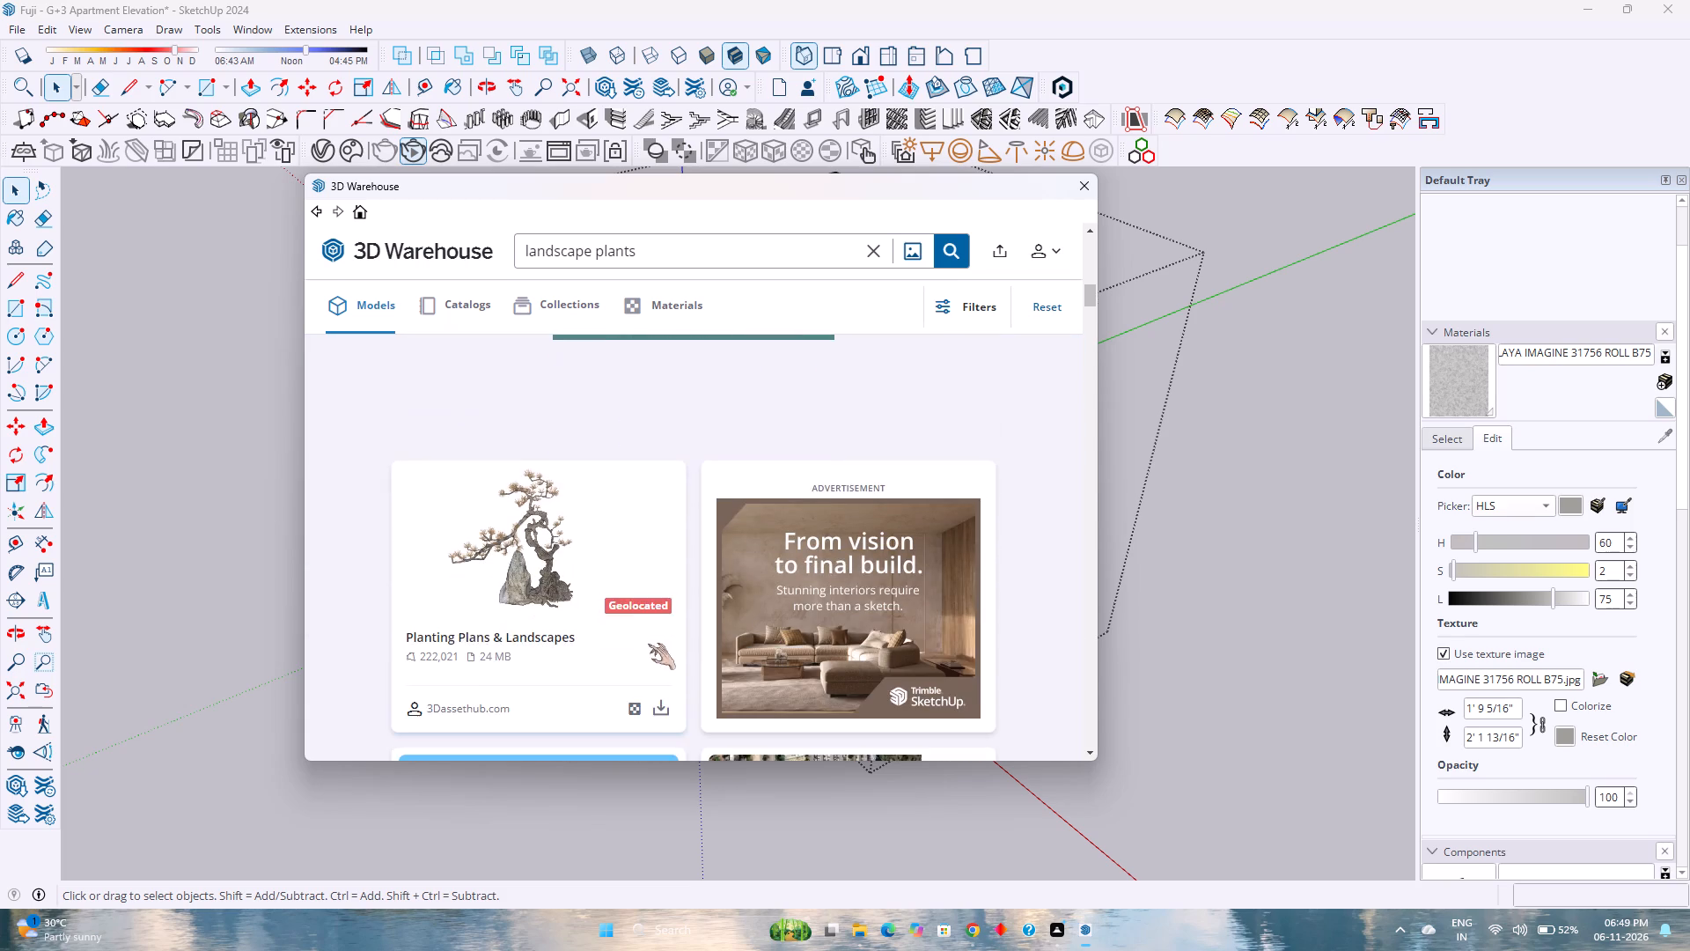
pyautogui.scroll(-9, 649, 643)
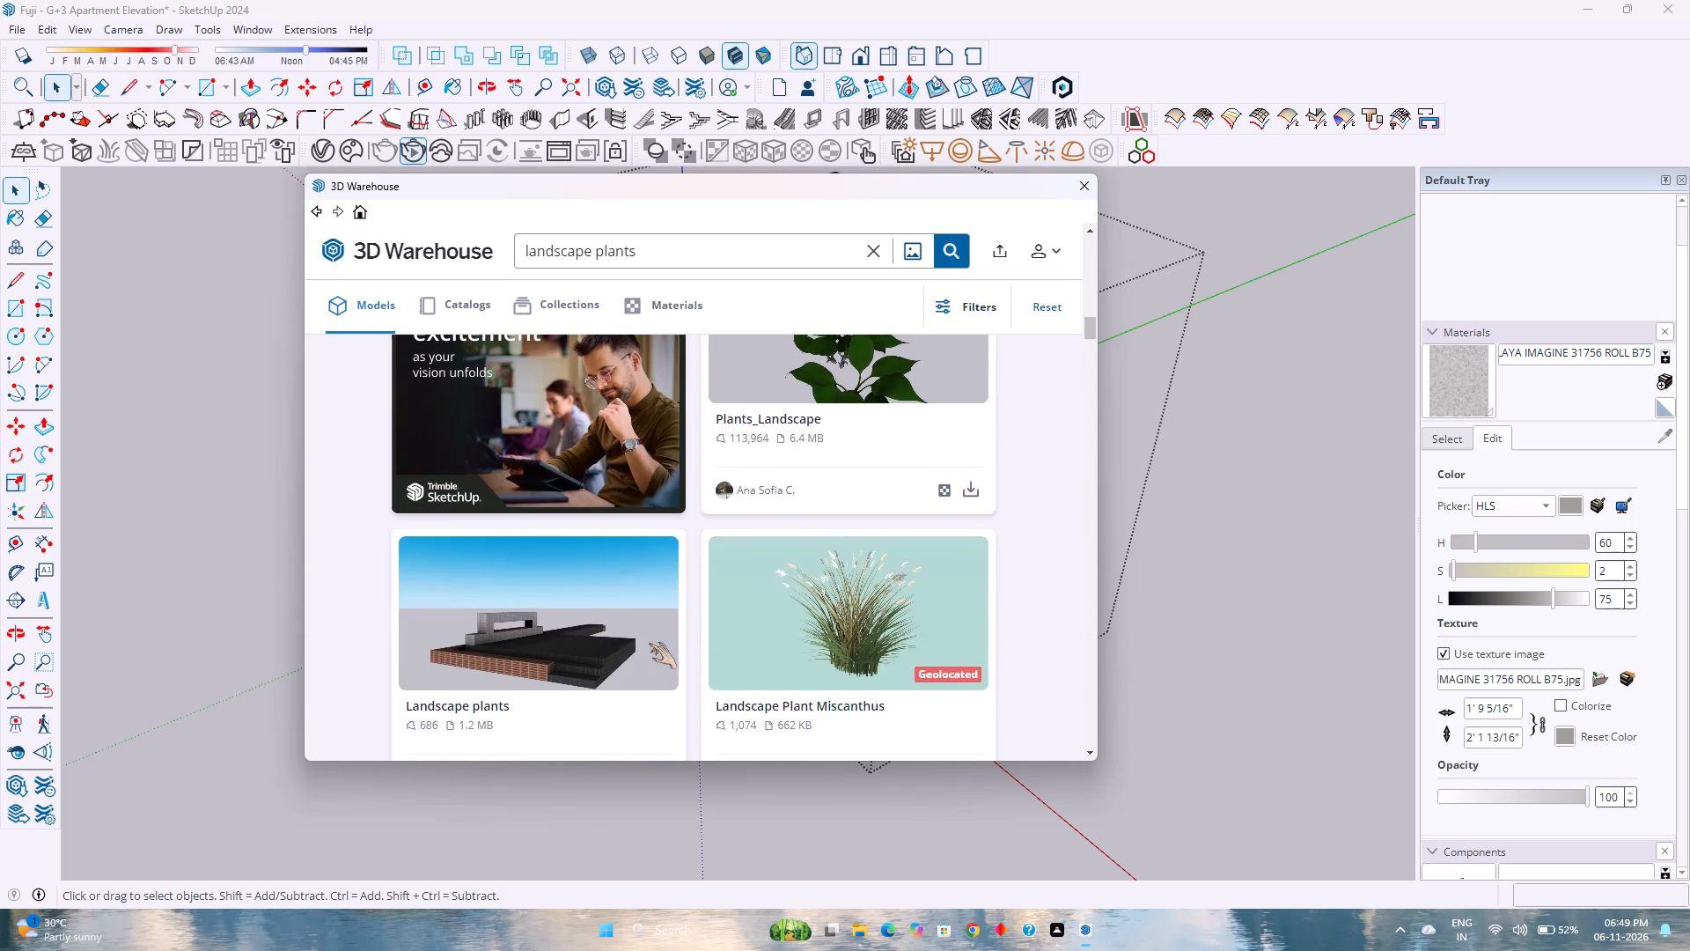
pyautogui.scroll(-9, 649, 643)
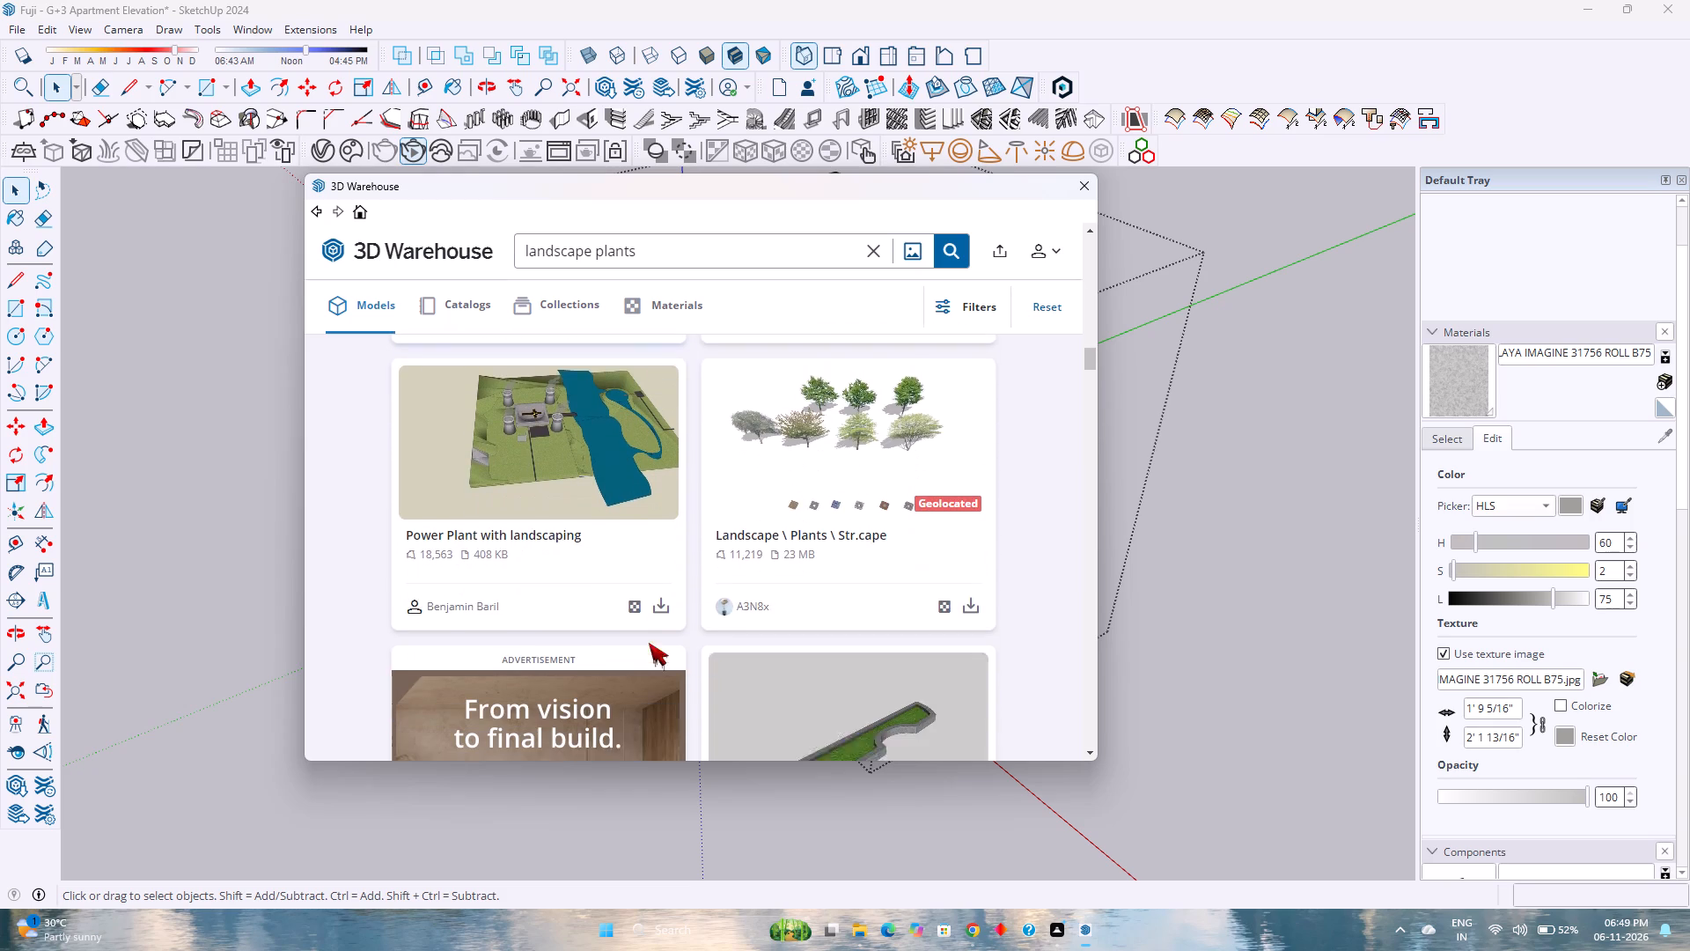
pyautogui.scroll(-6, 650, 641)
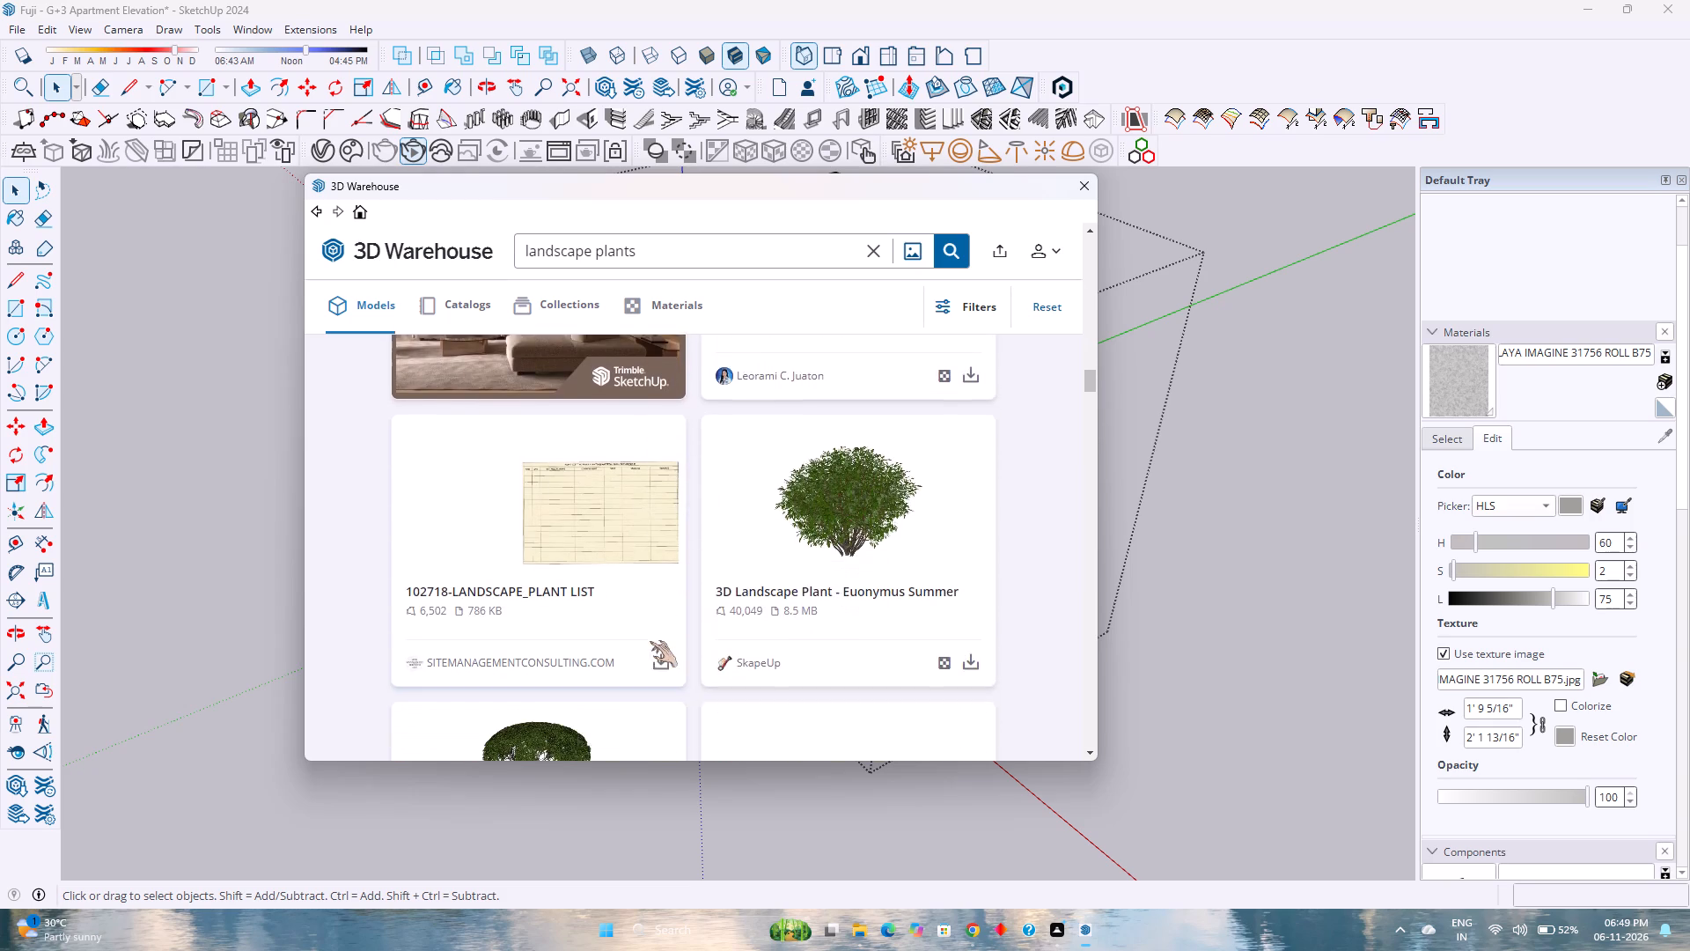
pyautogui.scroll(-4, 650, 641)
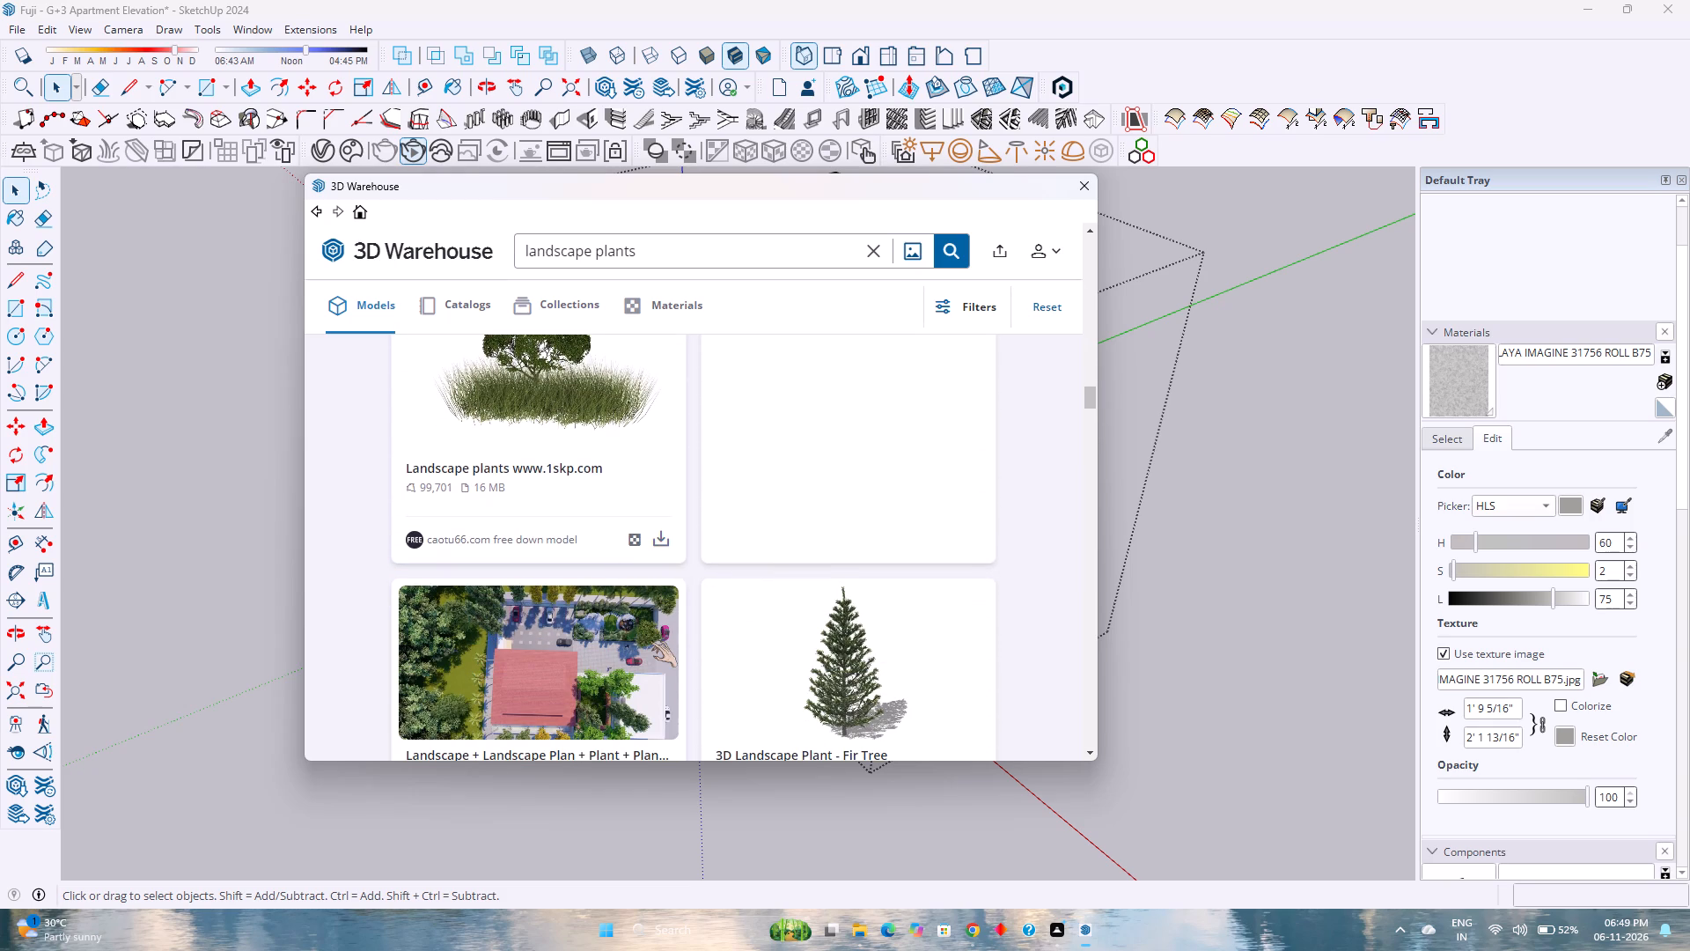
pyautogui.scroll(-2, 650, 641)
pyautogui.scroll(2, 650, 641)
pyautogui.scroll(-6, 650, 641)
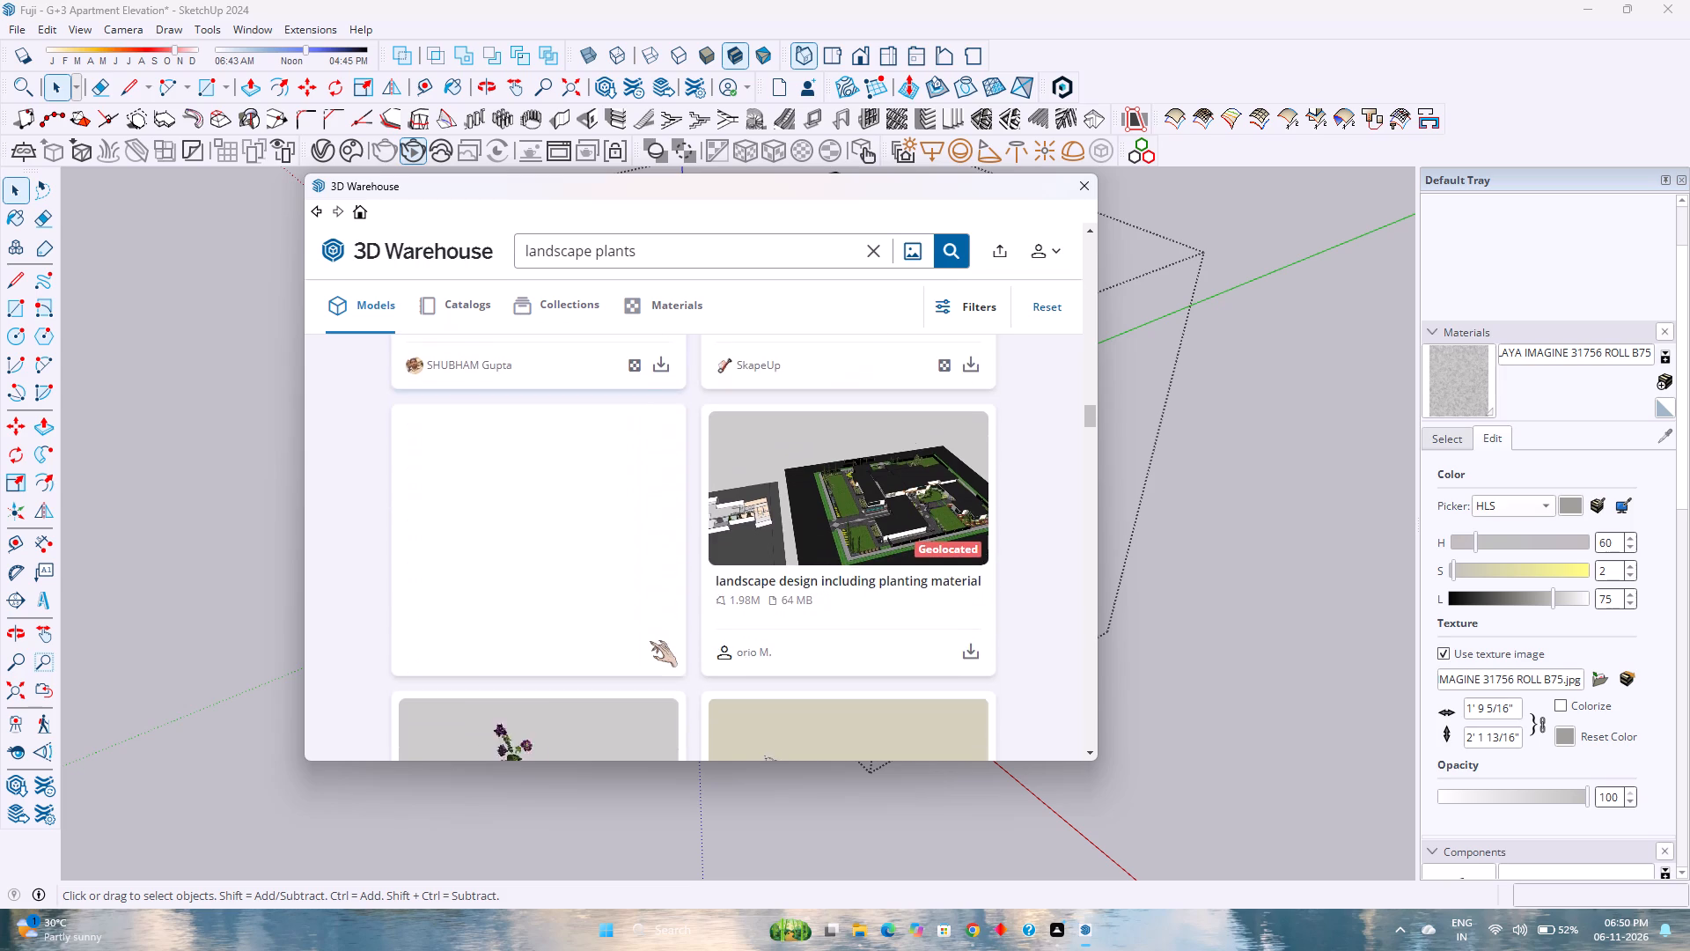
pyautogui.scroll(-5, 650, 641)
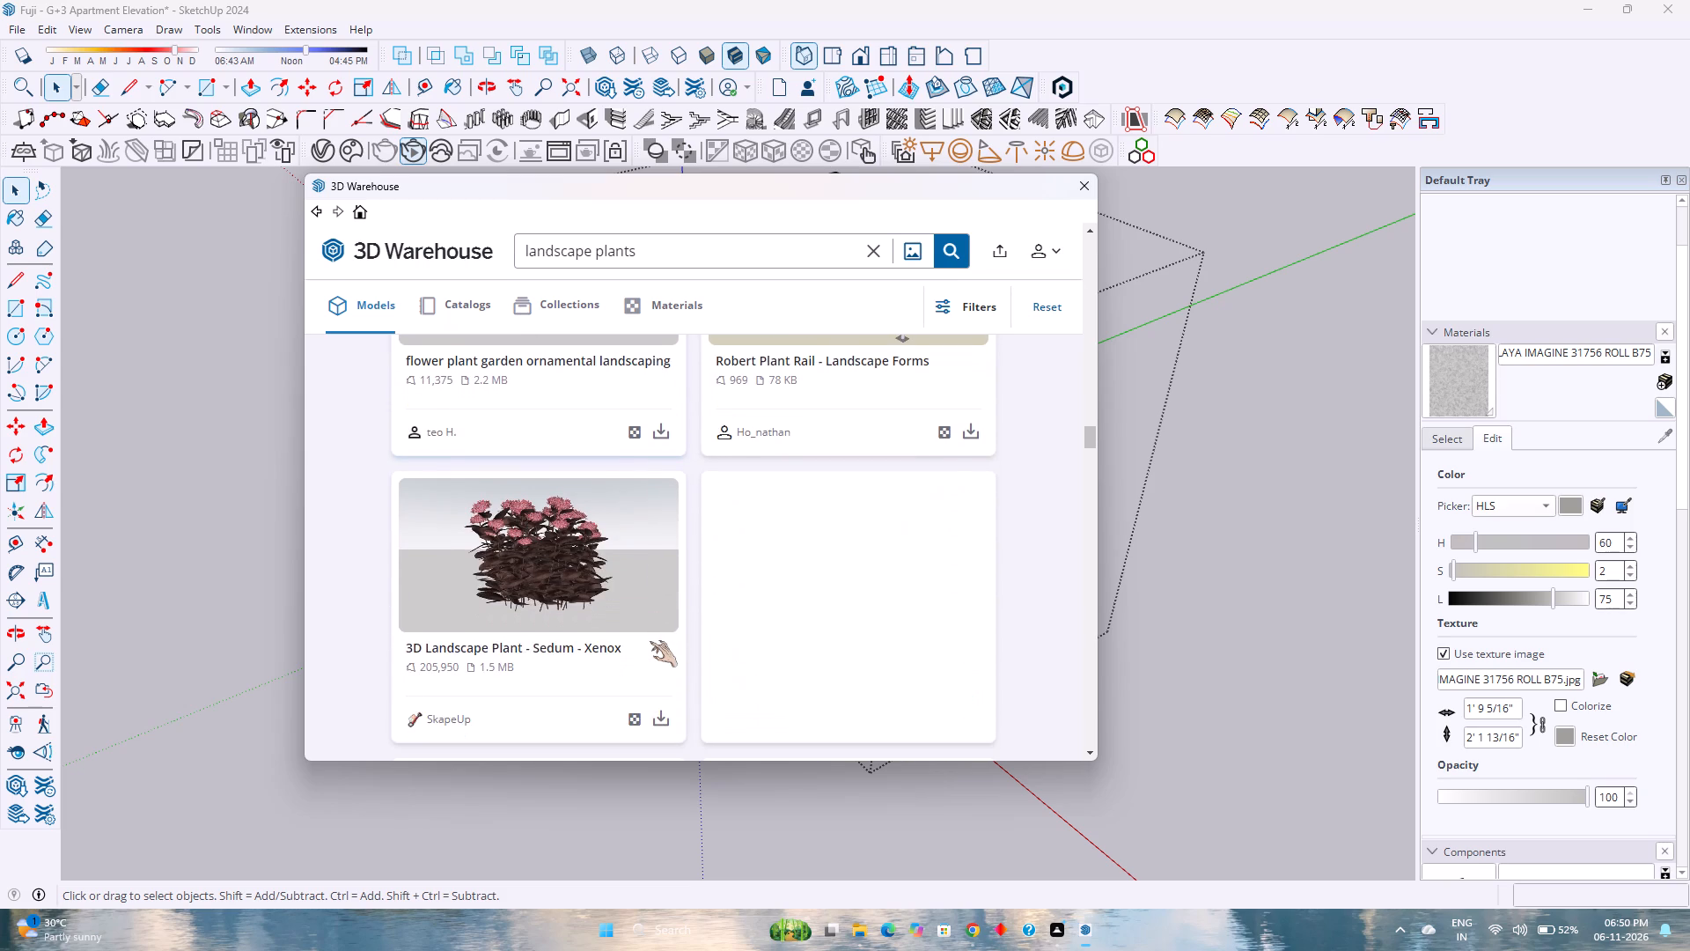
pyautogui.scroll(-4, 650, 641)
pyautogui.scroll(2, 650, 641)
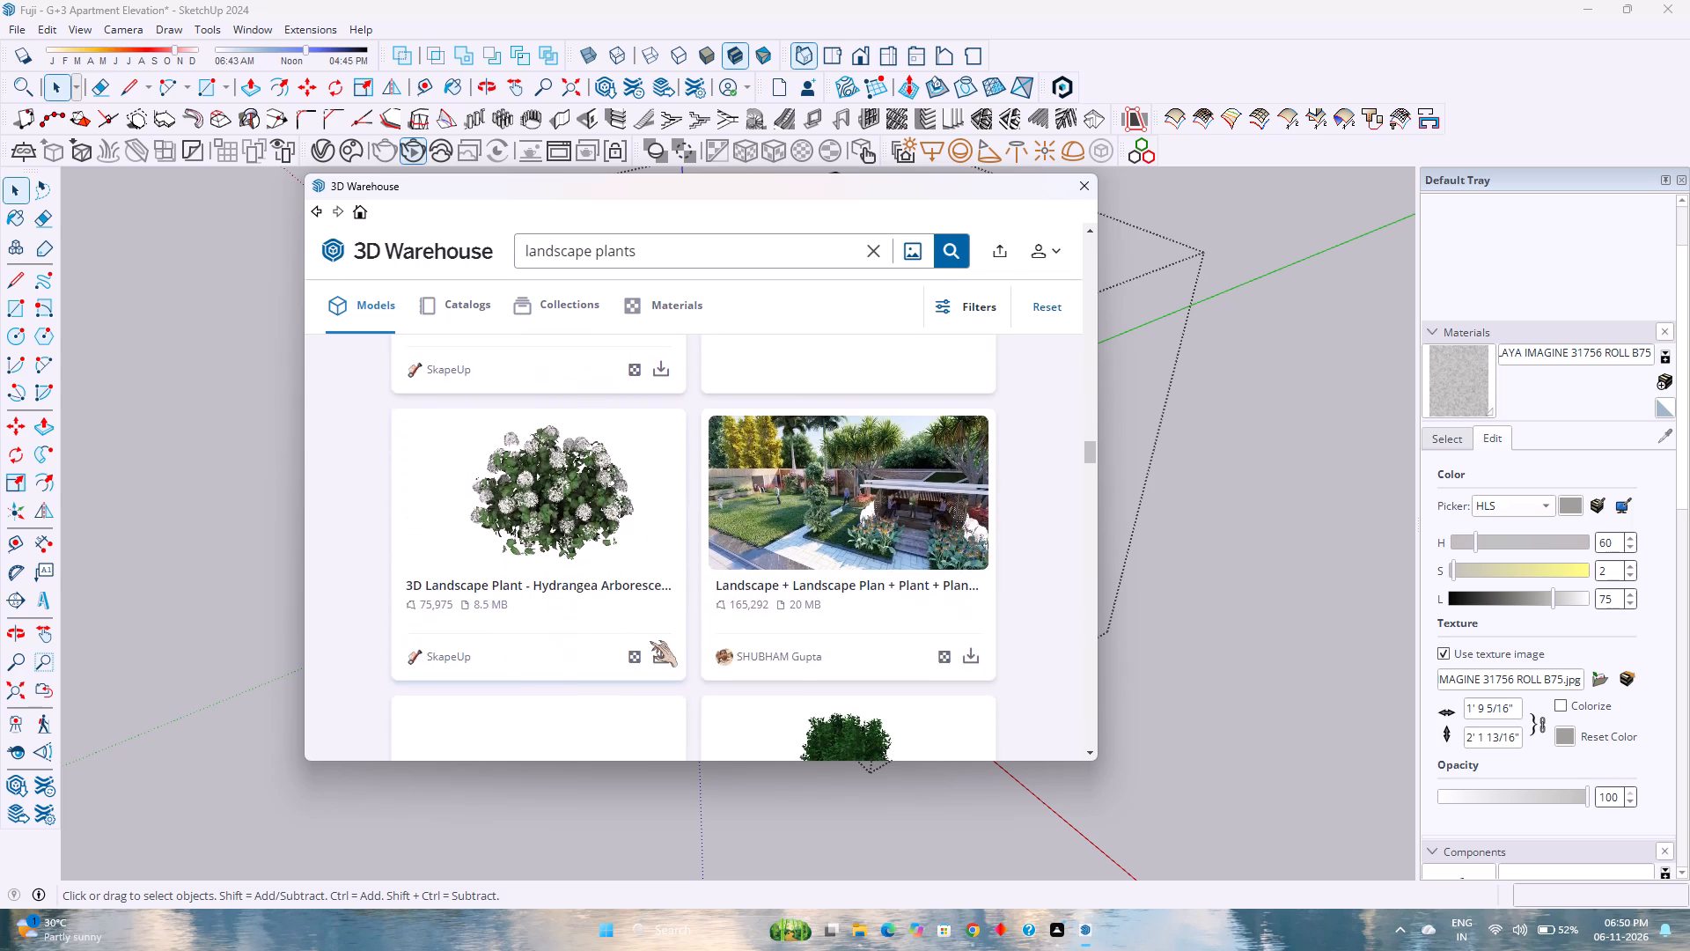
pyautogui.scroll(-3, 650, 641)
pyautogui.scroll(3, 650, 641)
pyautogui.scroll(-11, 650, 641)
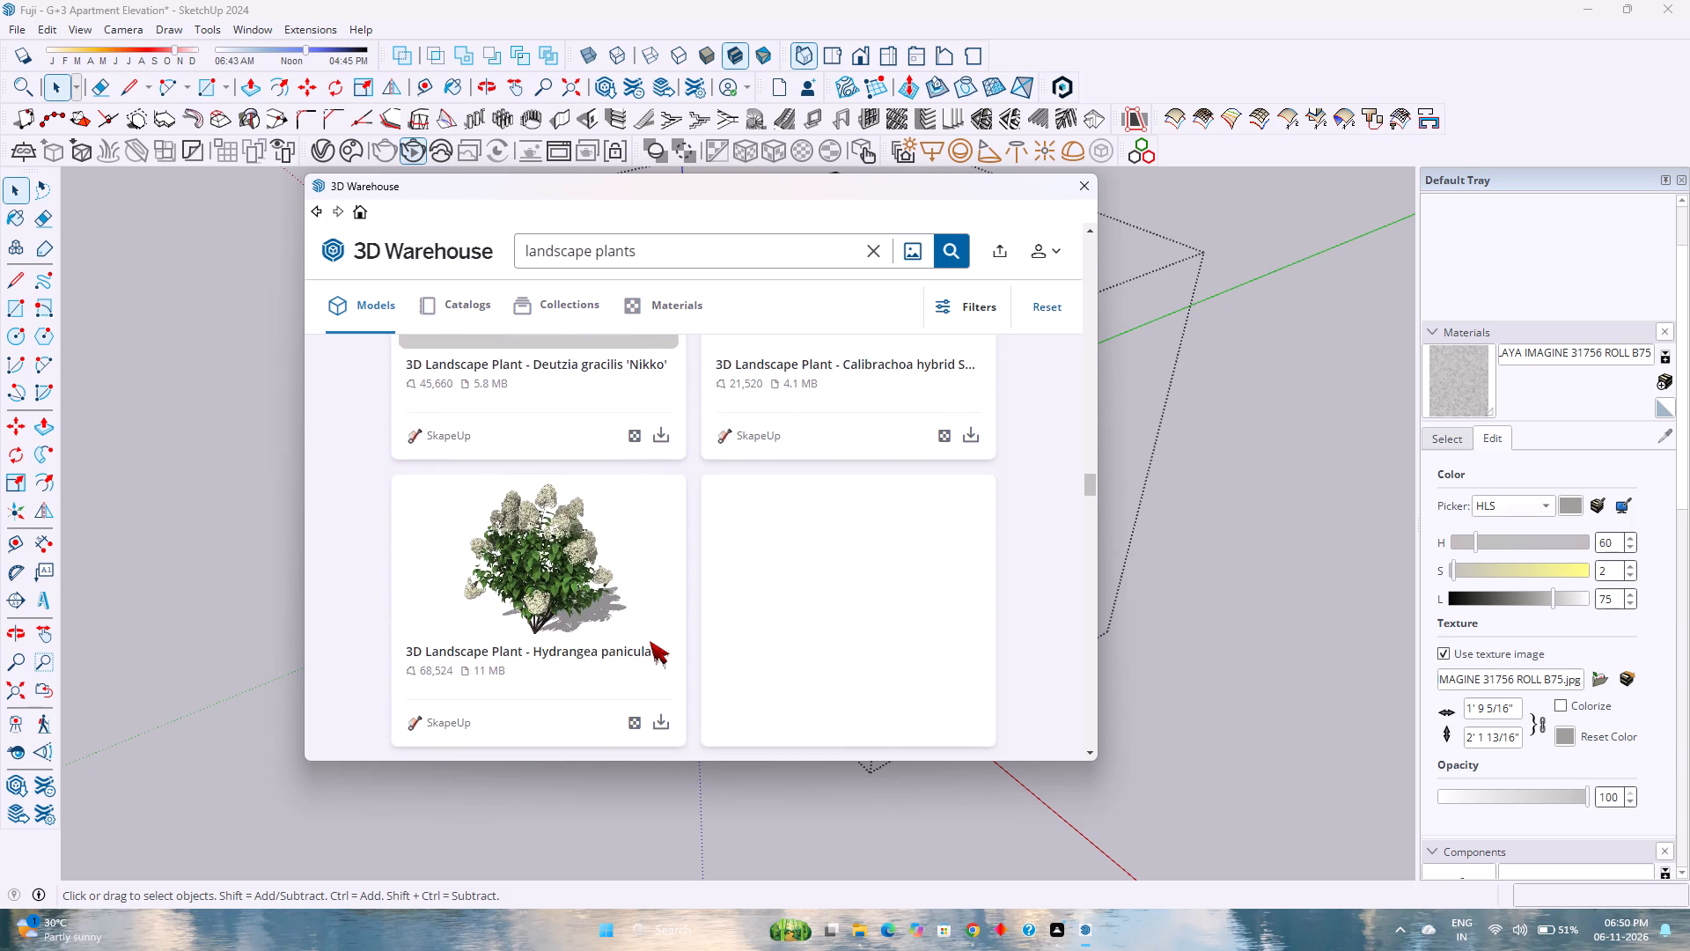
pyautogui.scroll(-8, 650, 641)
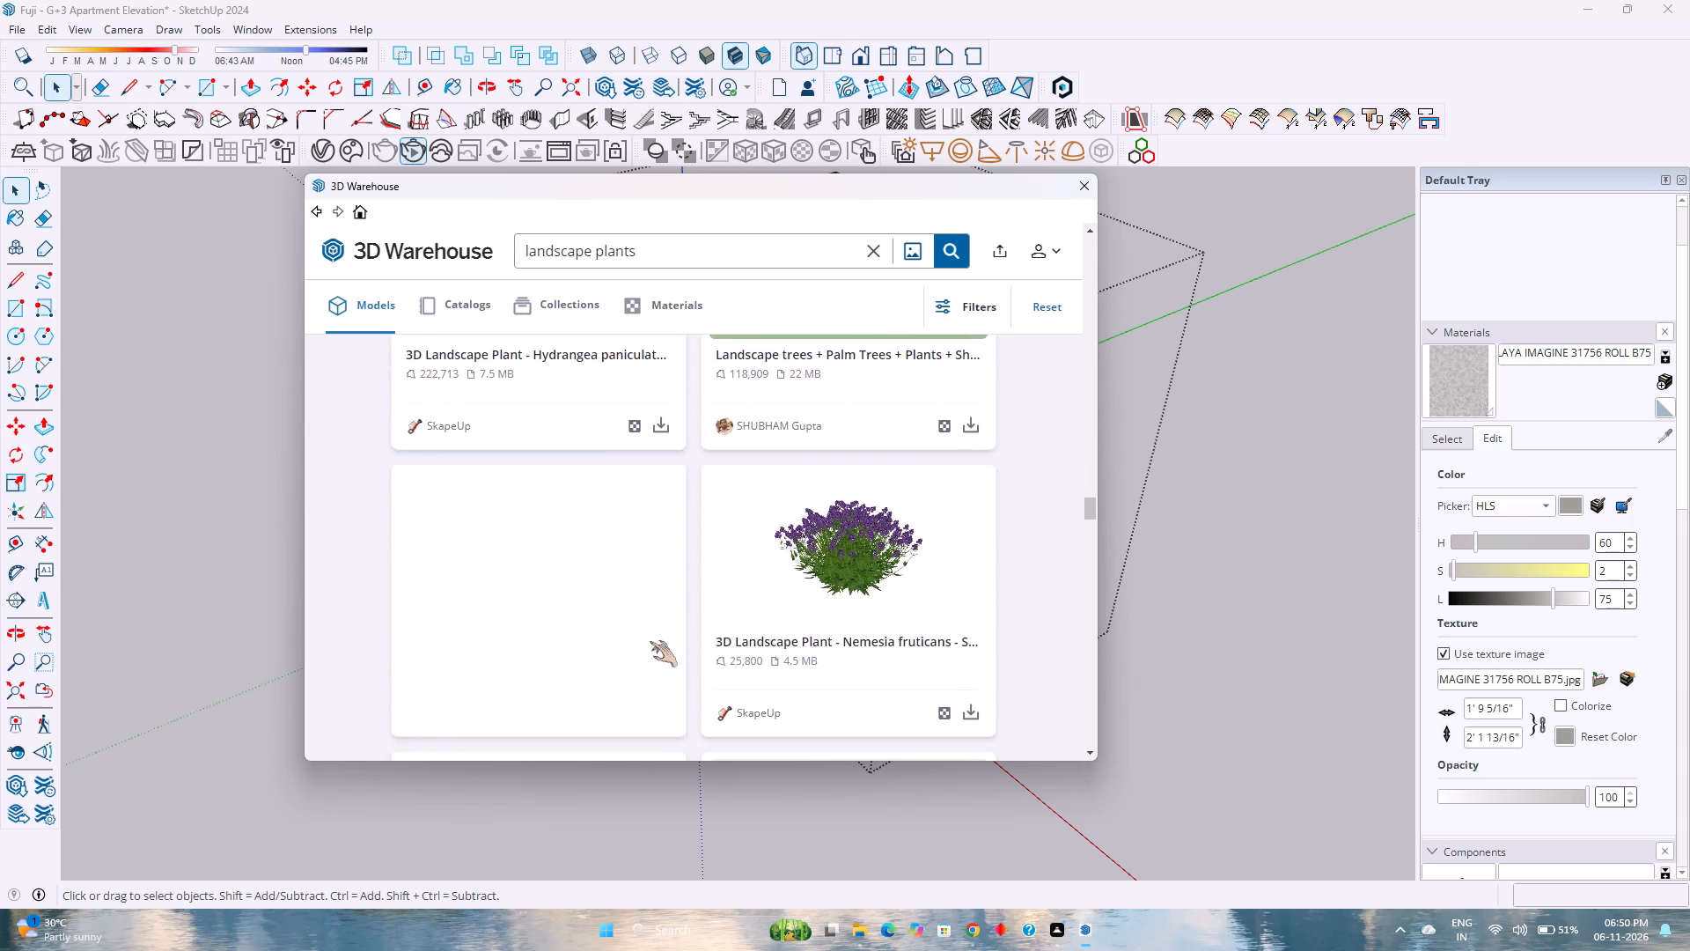
pyautogui.scroll(-3, 650, 641)
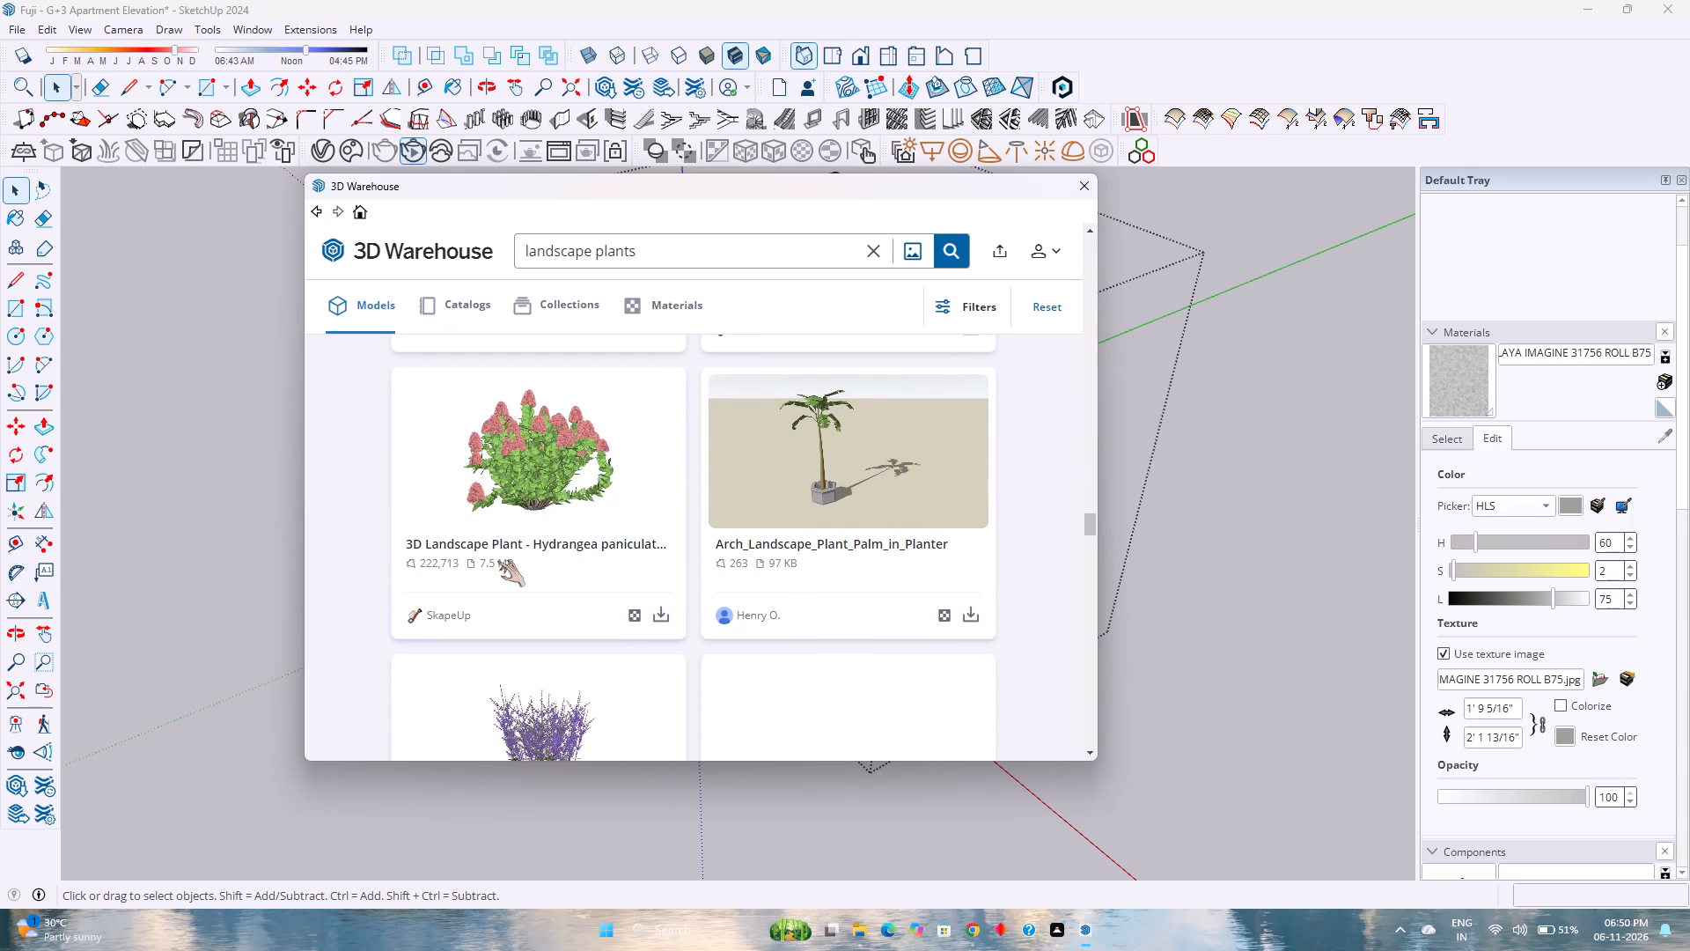
pyautogui.scroll(-16, 501, 569)
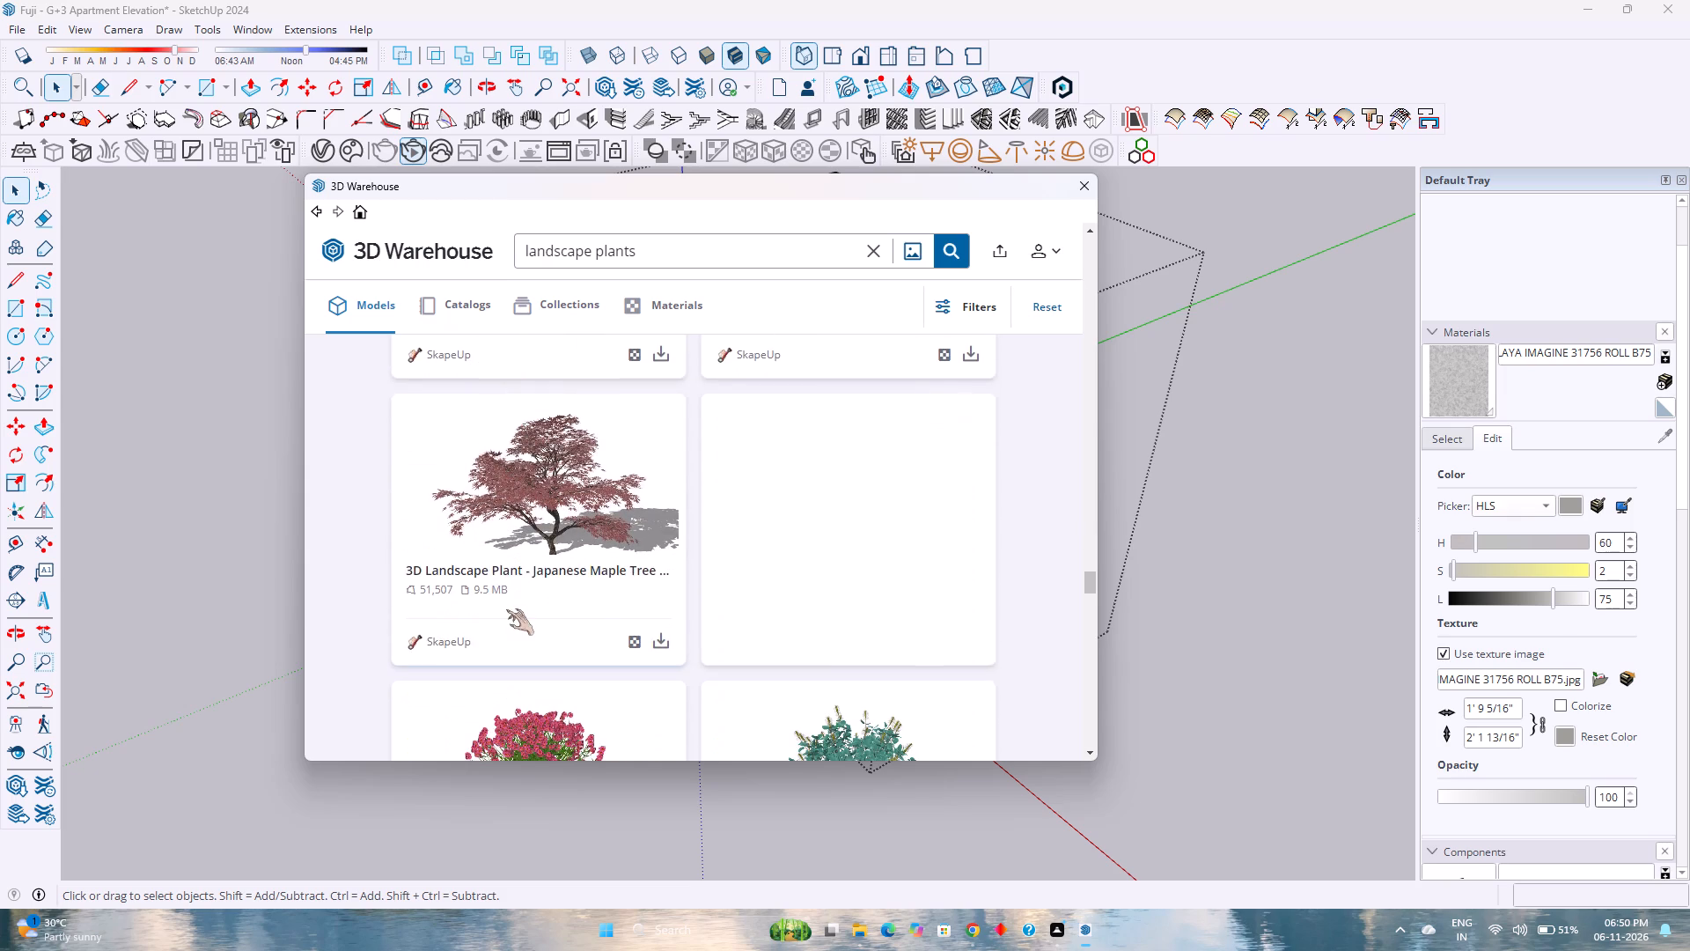
pyautogui.scroll(-9, 506, 609)
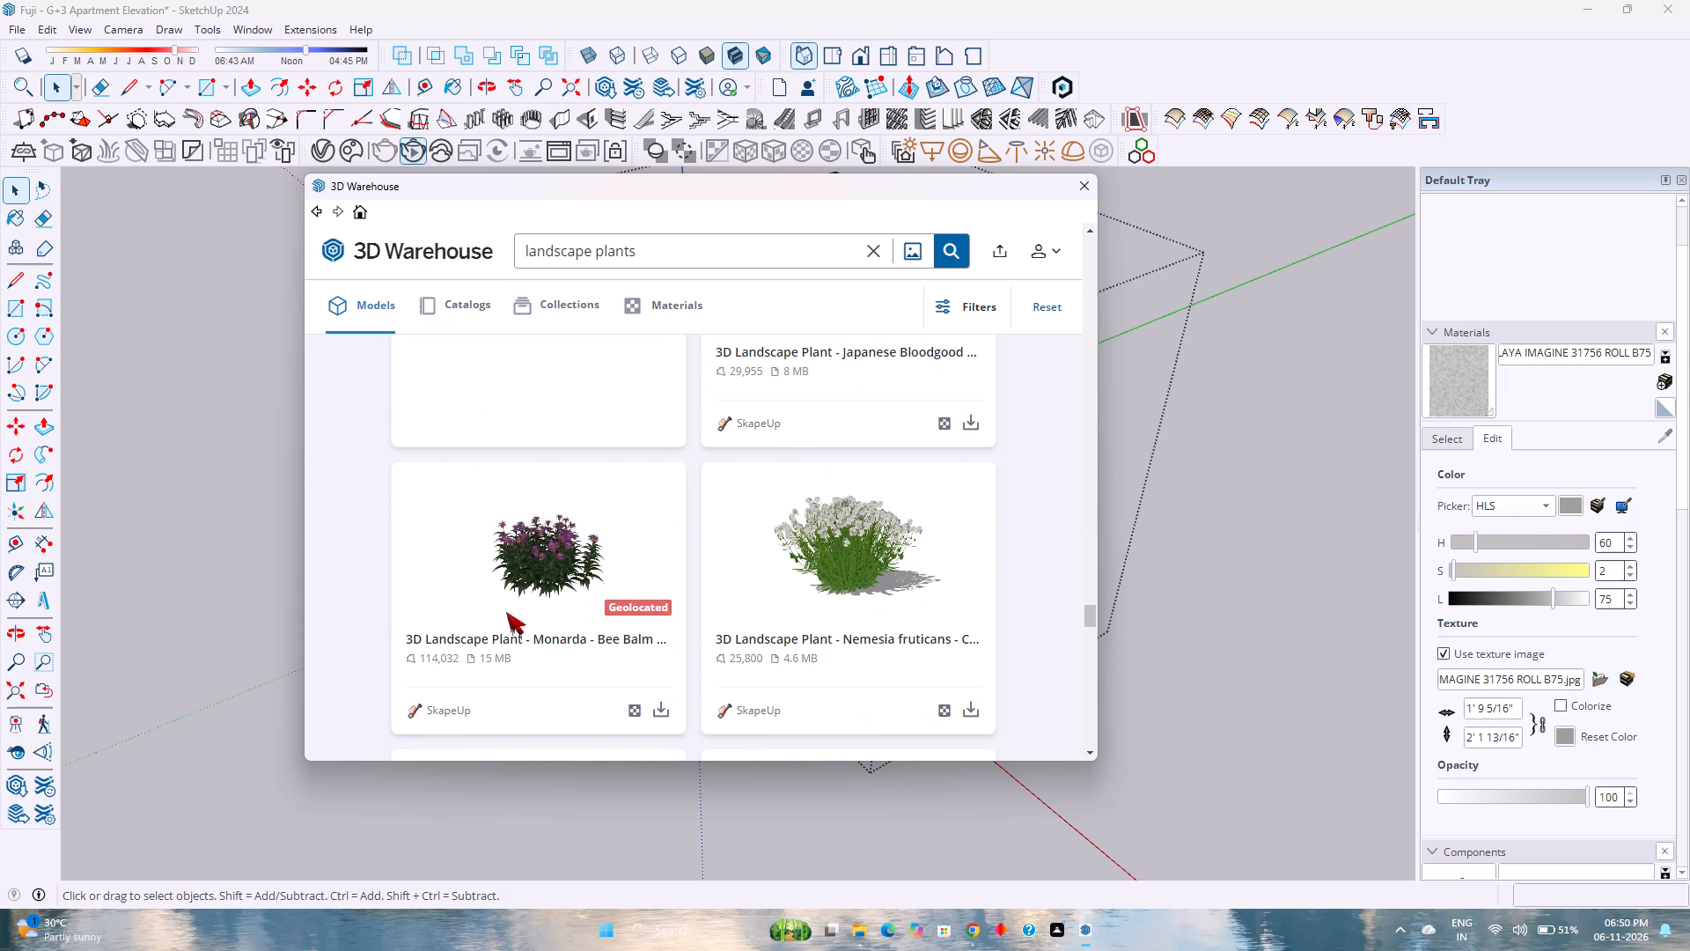
pyautogui.scroll(-4, 506, 612)
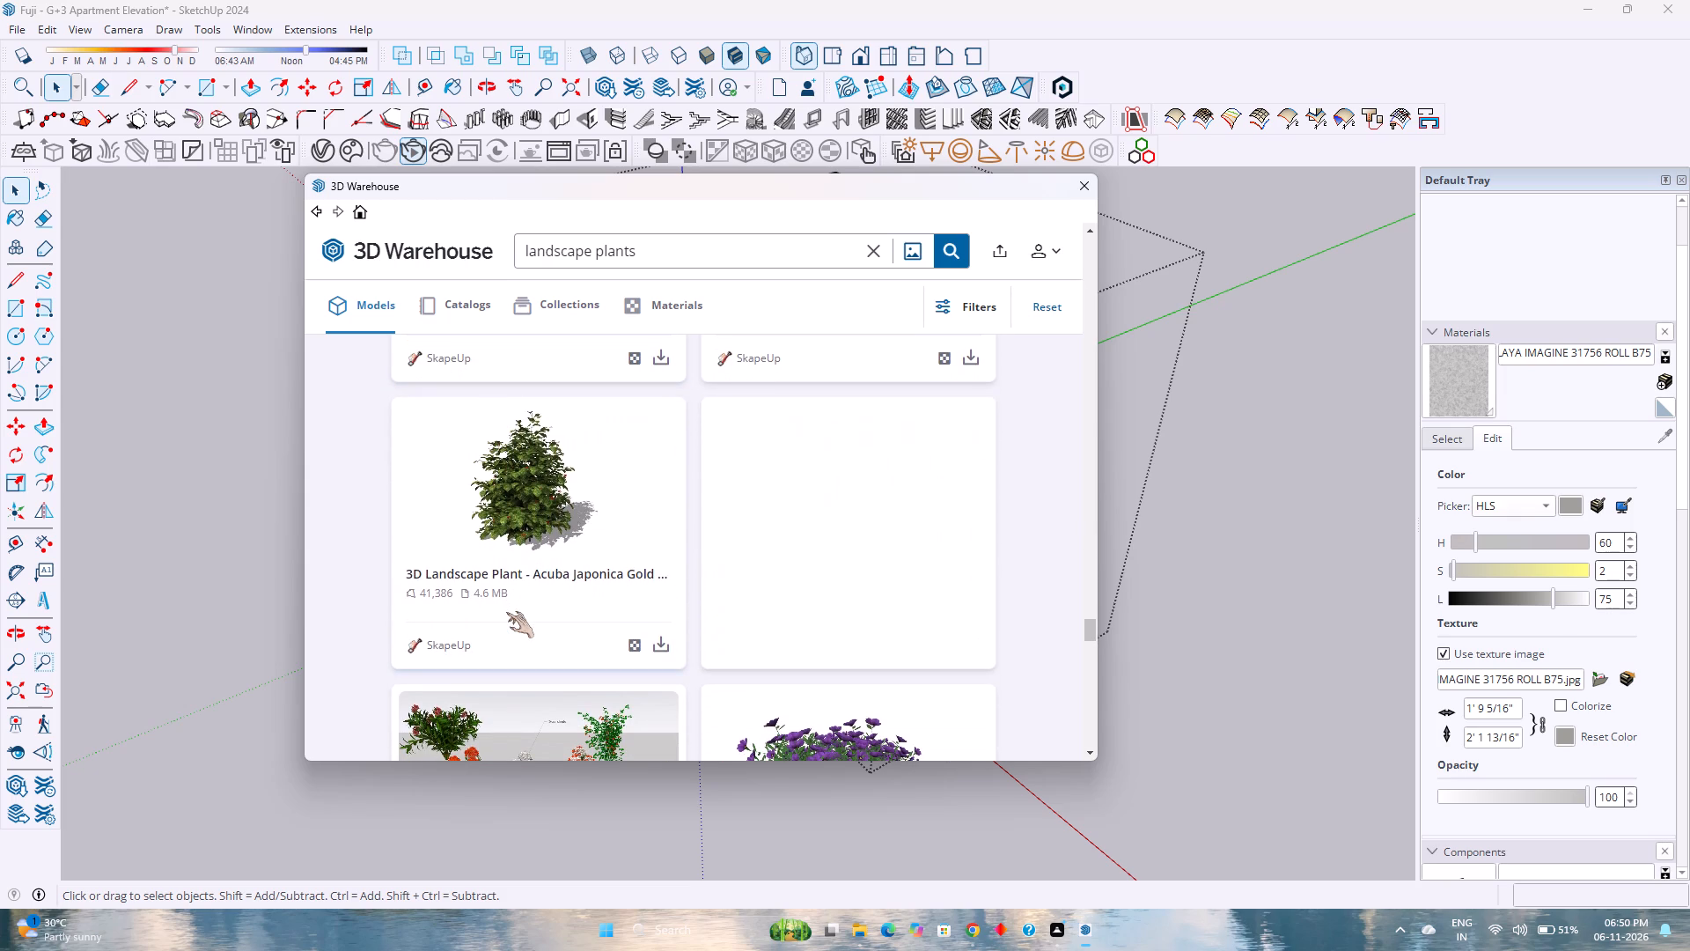
pyautogui.scroll(-2, 506, 612)
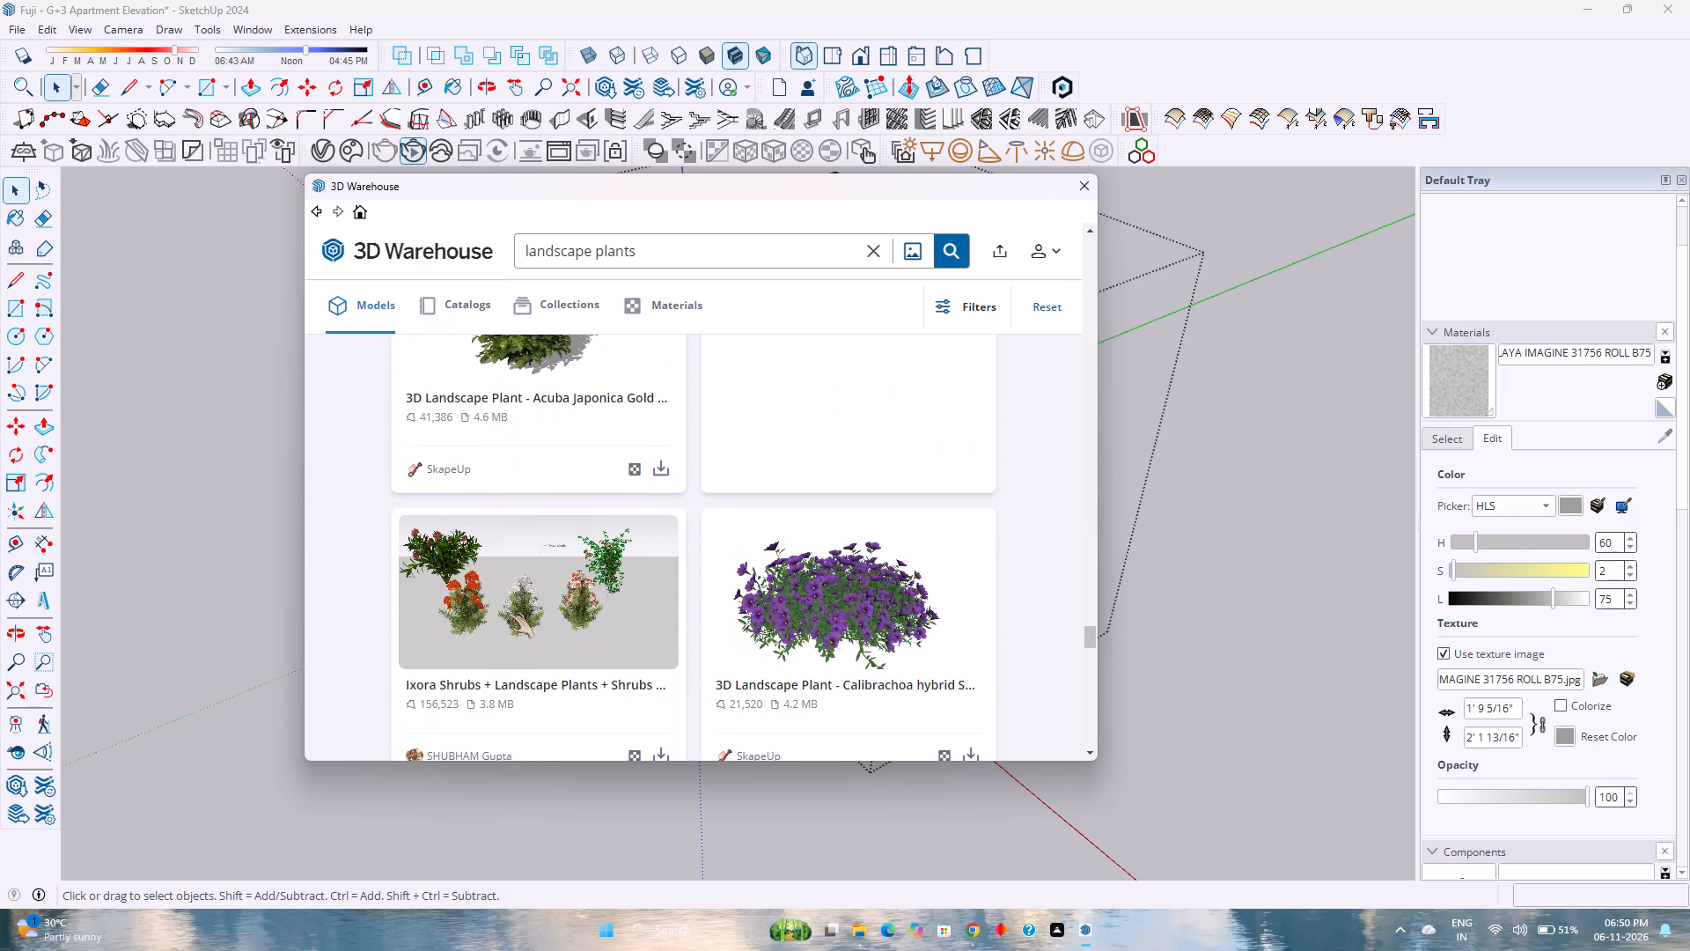
pyautogui.scroll(-2, 506, 612)
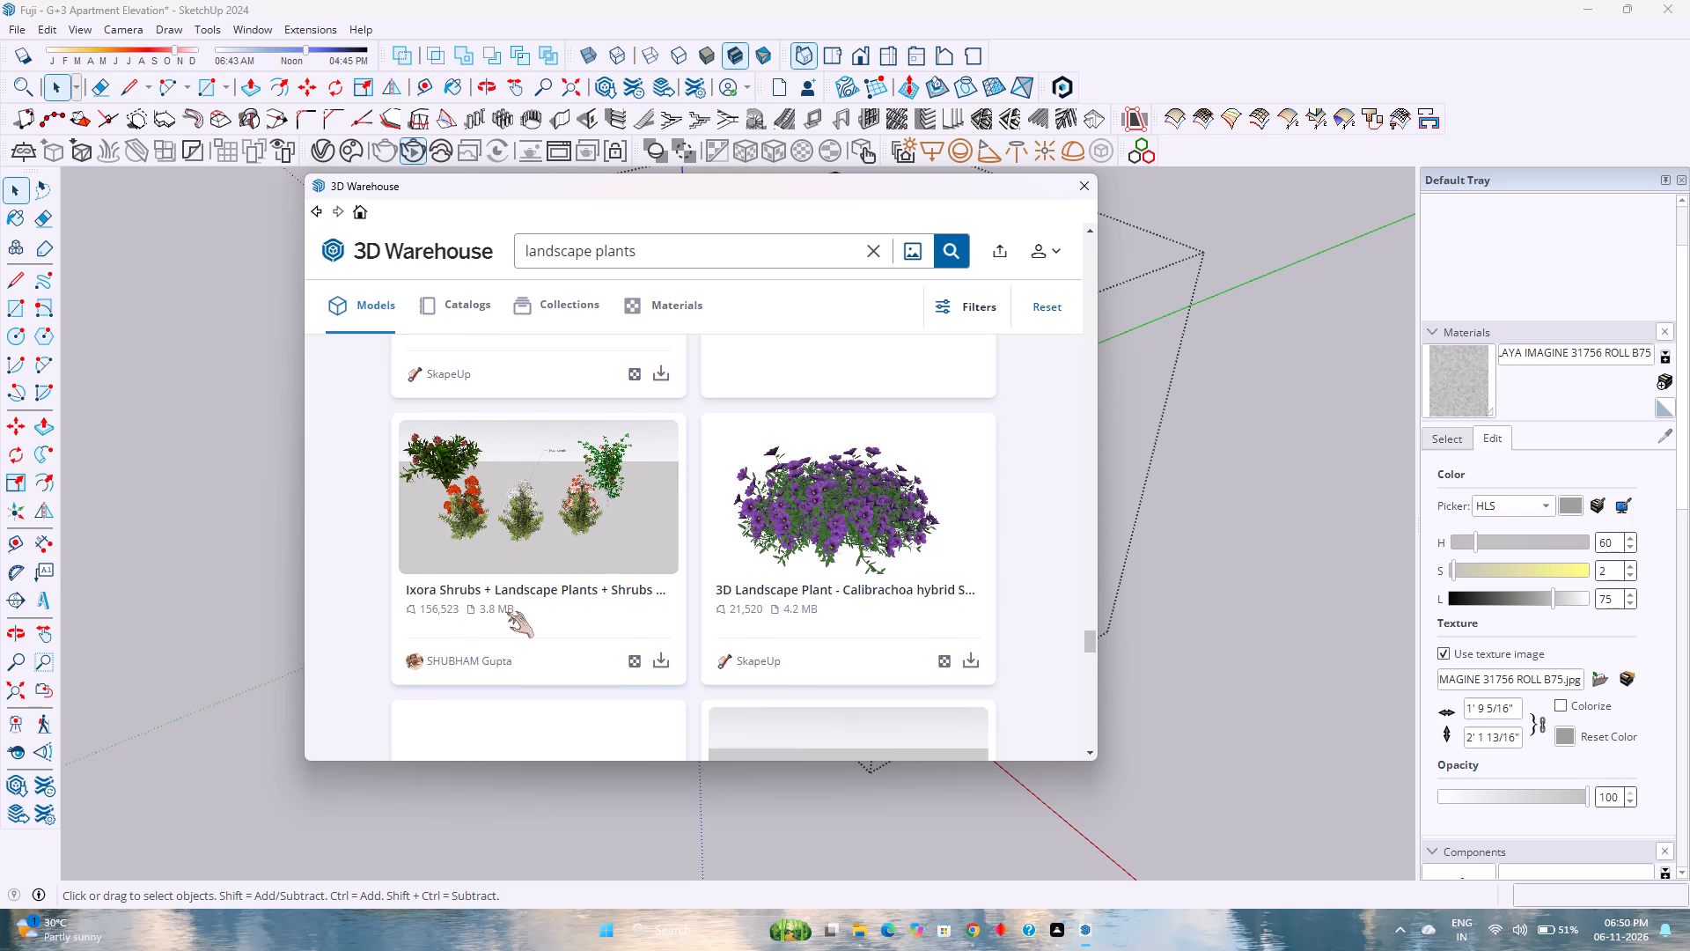
pyautogui.scroll(-3, 506, 612)
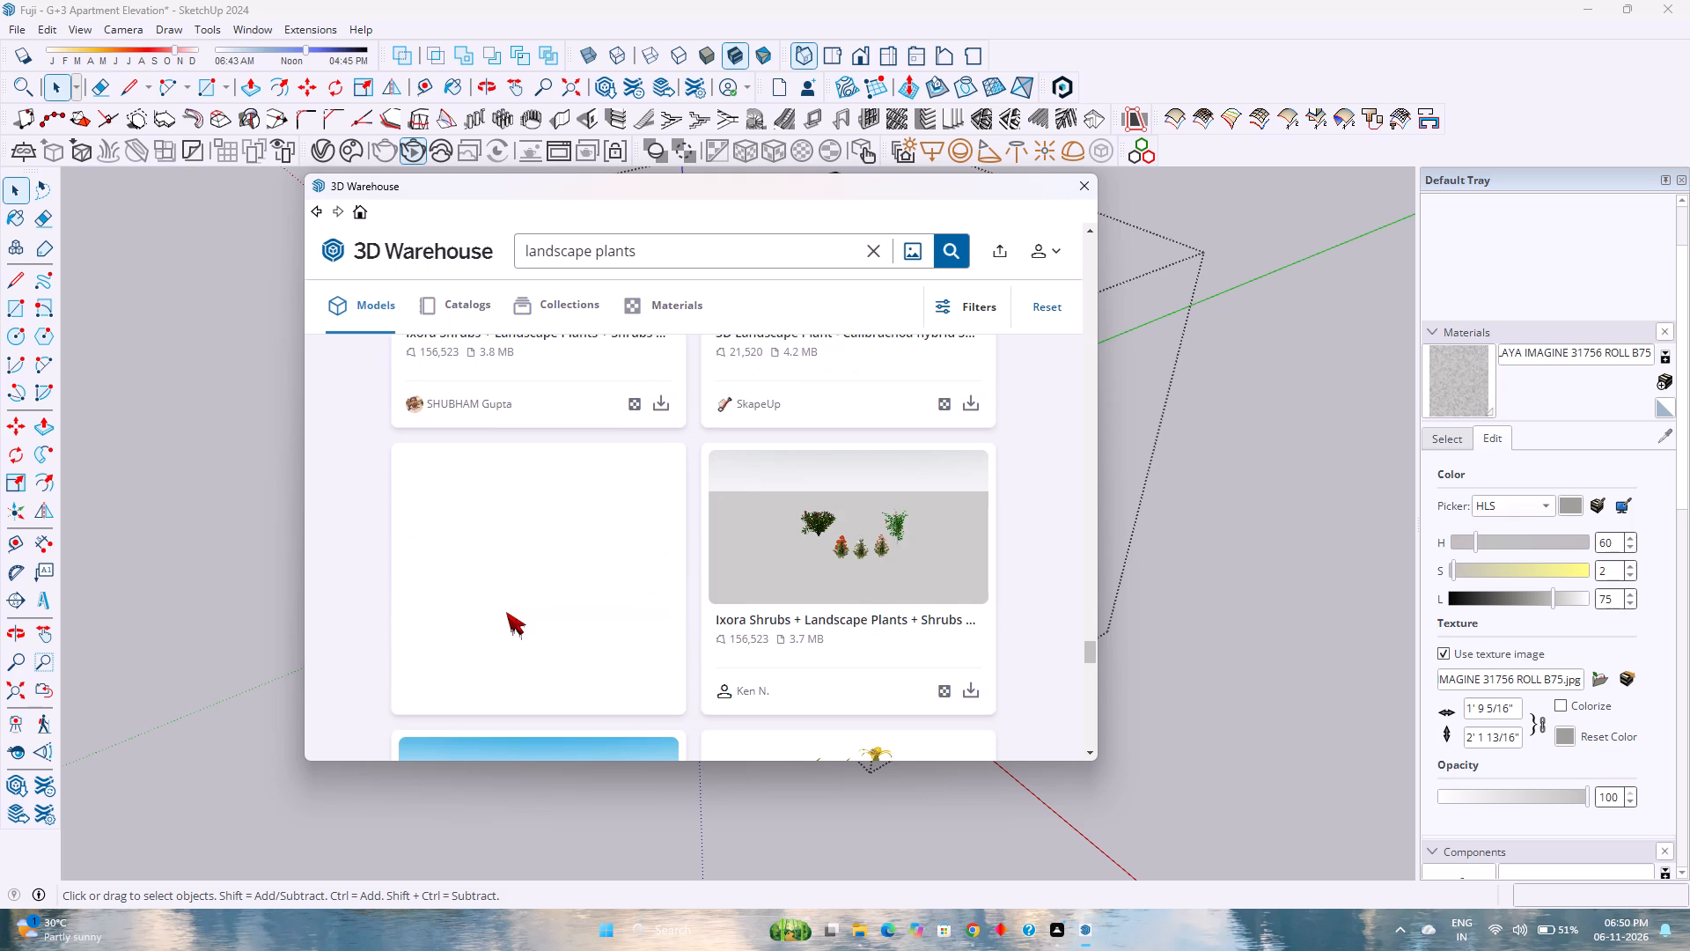
pyautogui.scroll(7, 506, 612)
pyautogui.scroll(-4, 506, 612)
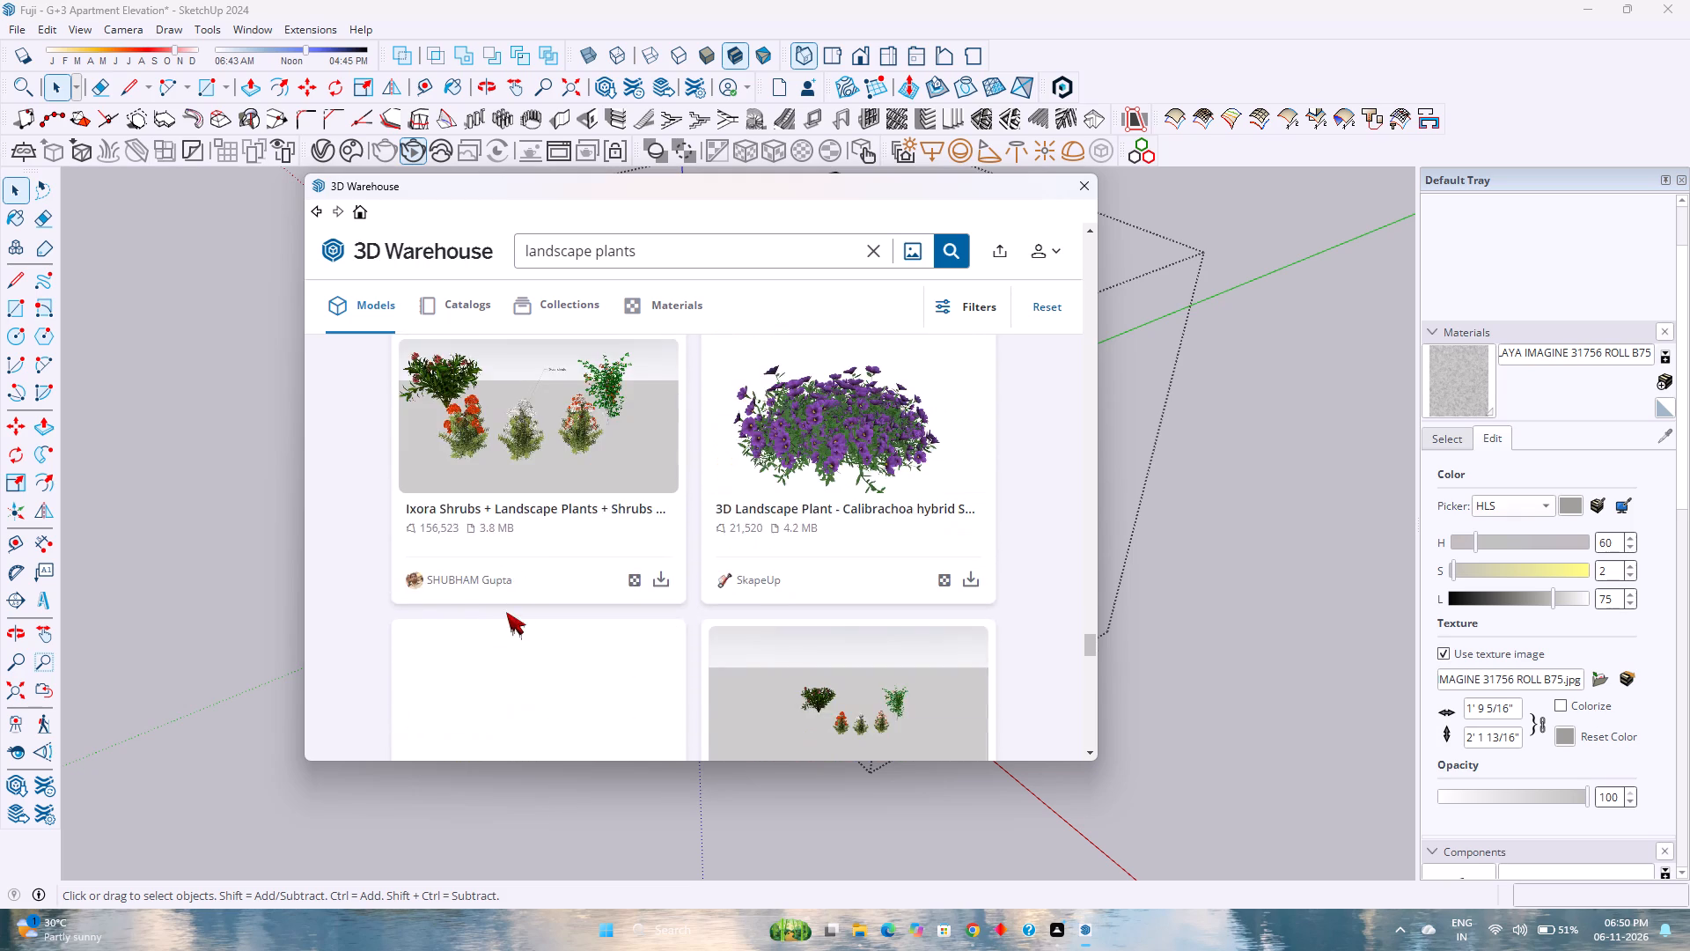
pyautogui.scroll(-8, 506, 612)
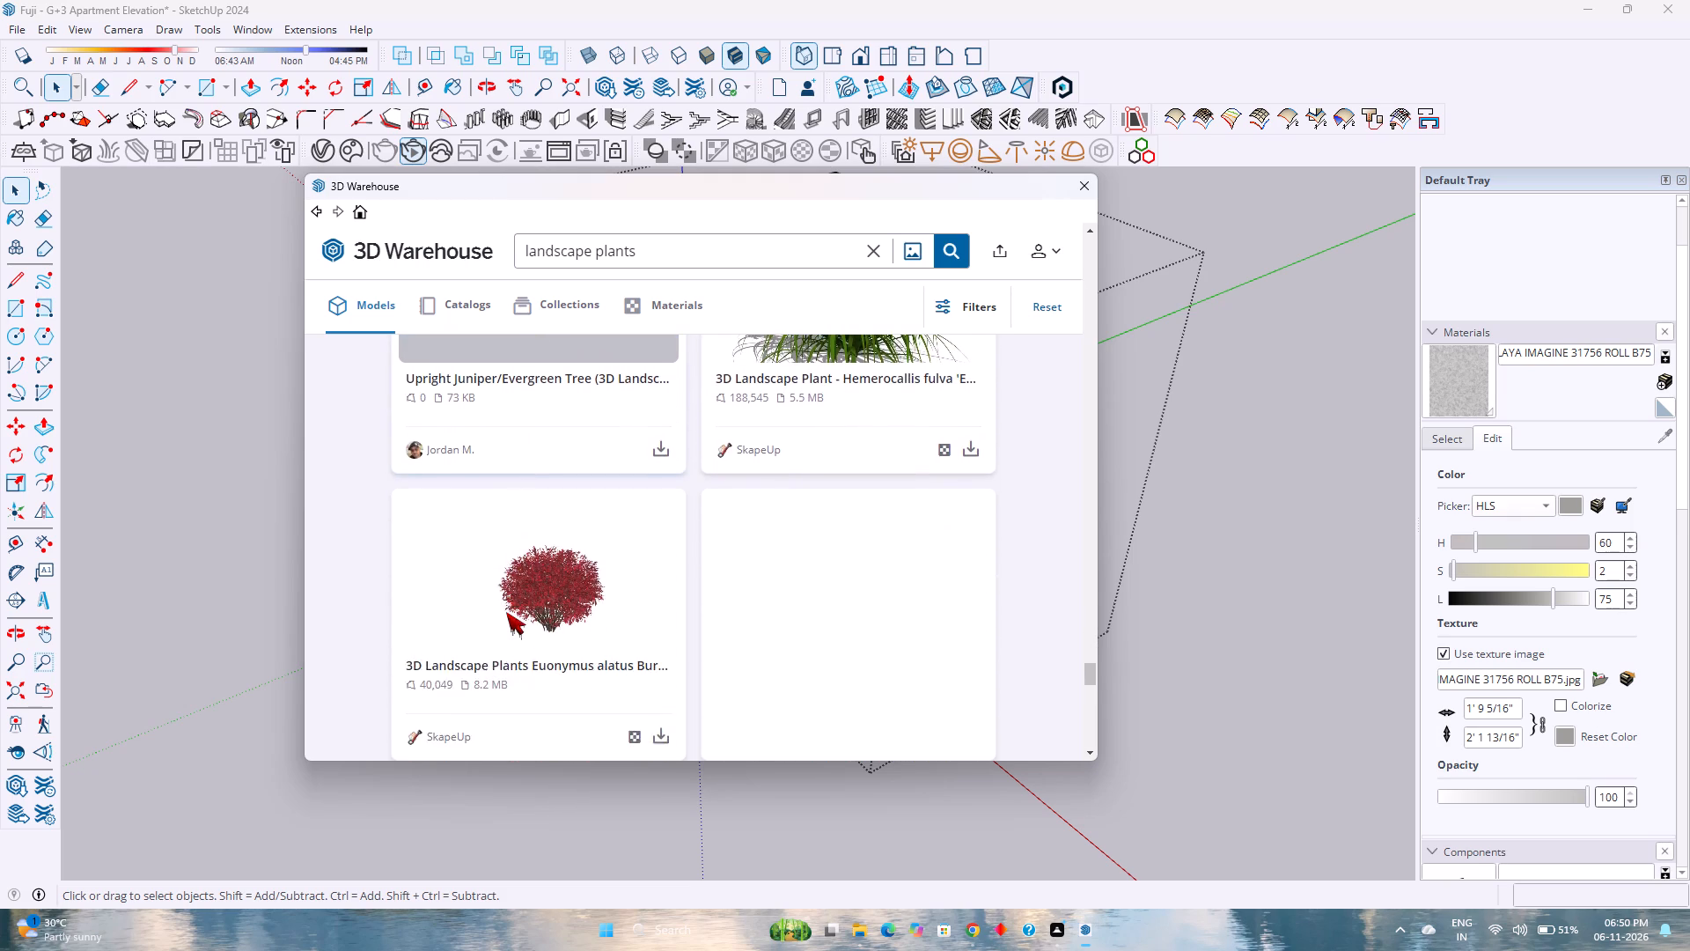
pyautogui.scroll(-5, 506, 612)
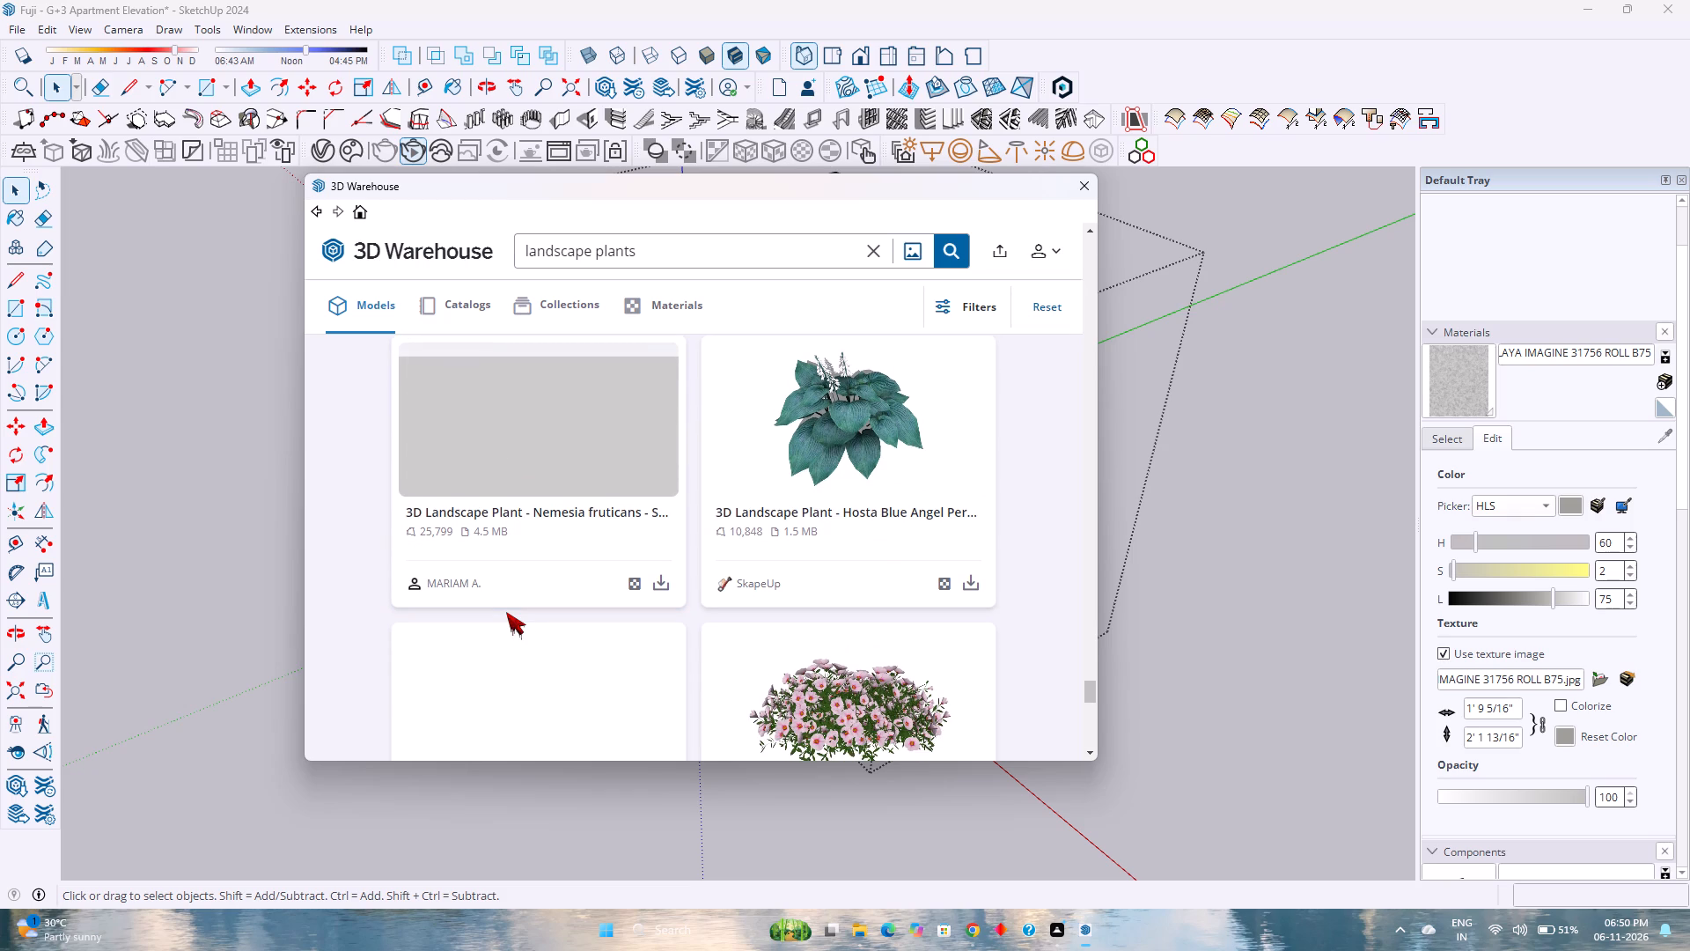
pyautogui.scroll(16, 506, 612)
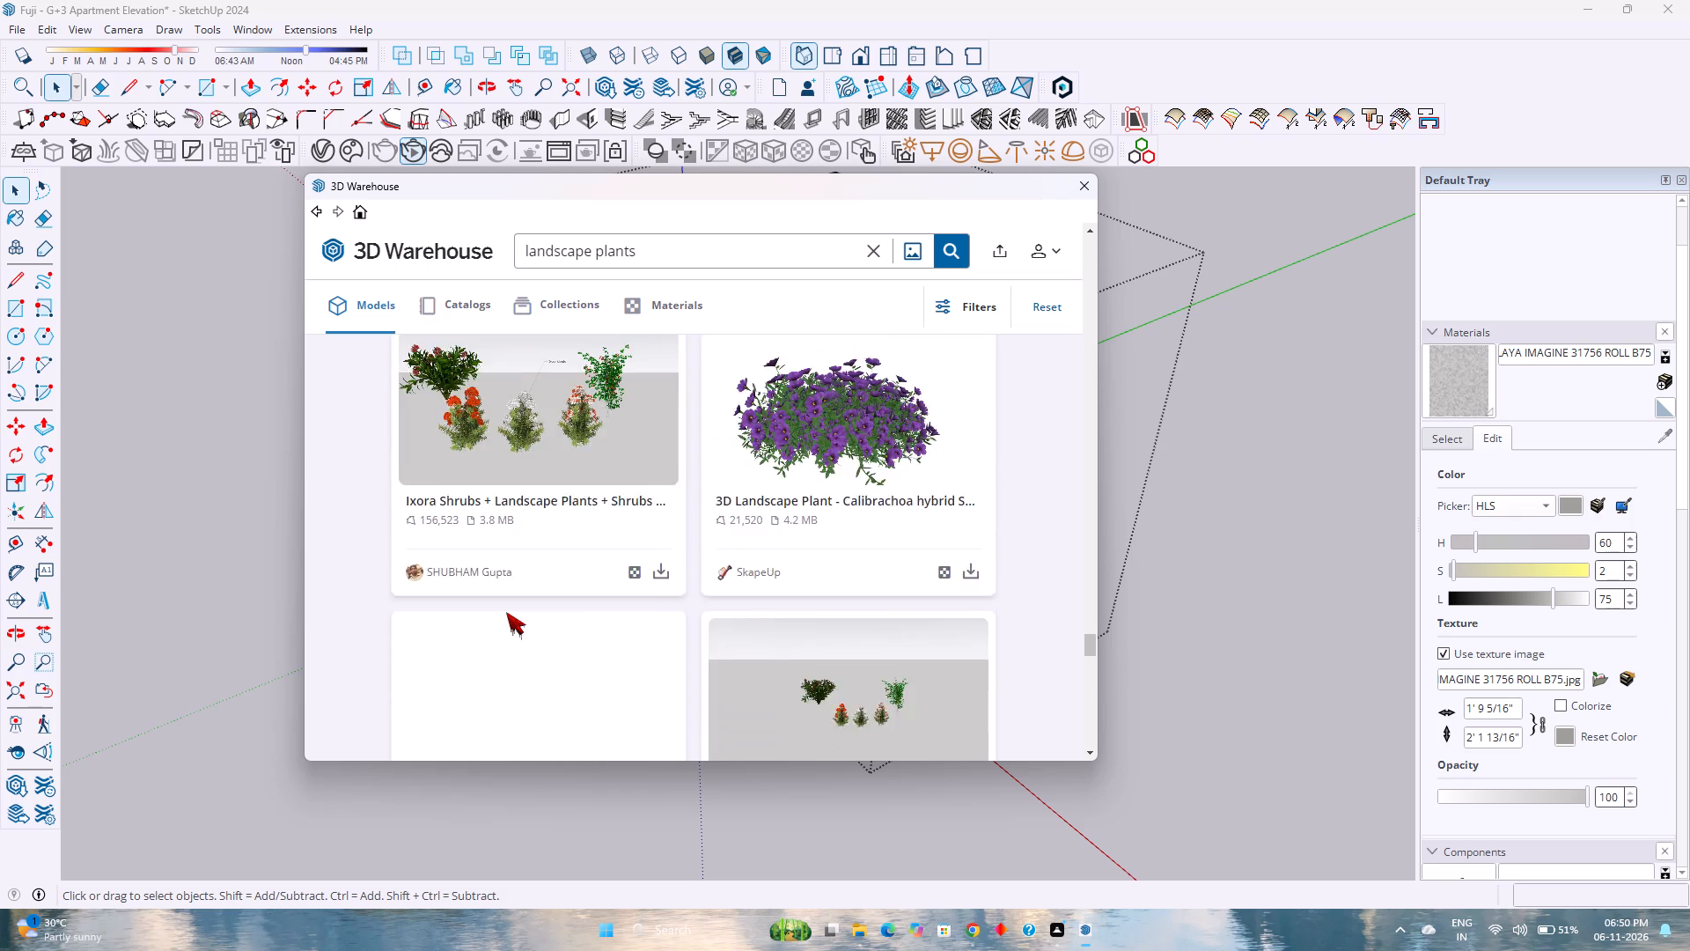
pyautogui.scroll(20, 506, 612)
pyautogui.scroll(11, 506, 612)
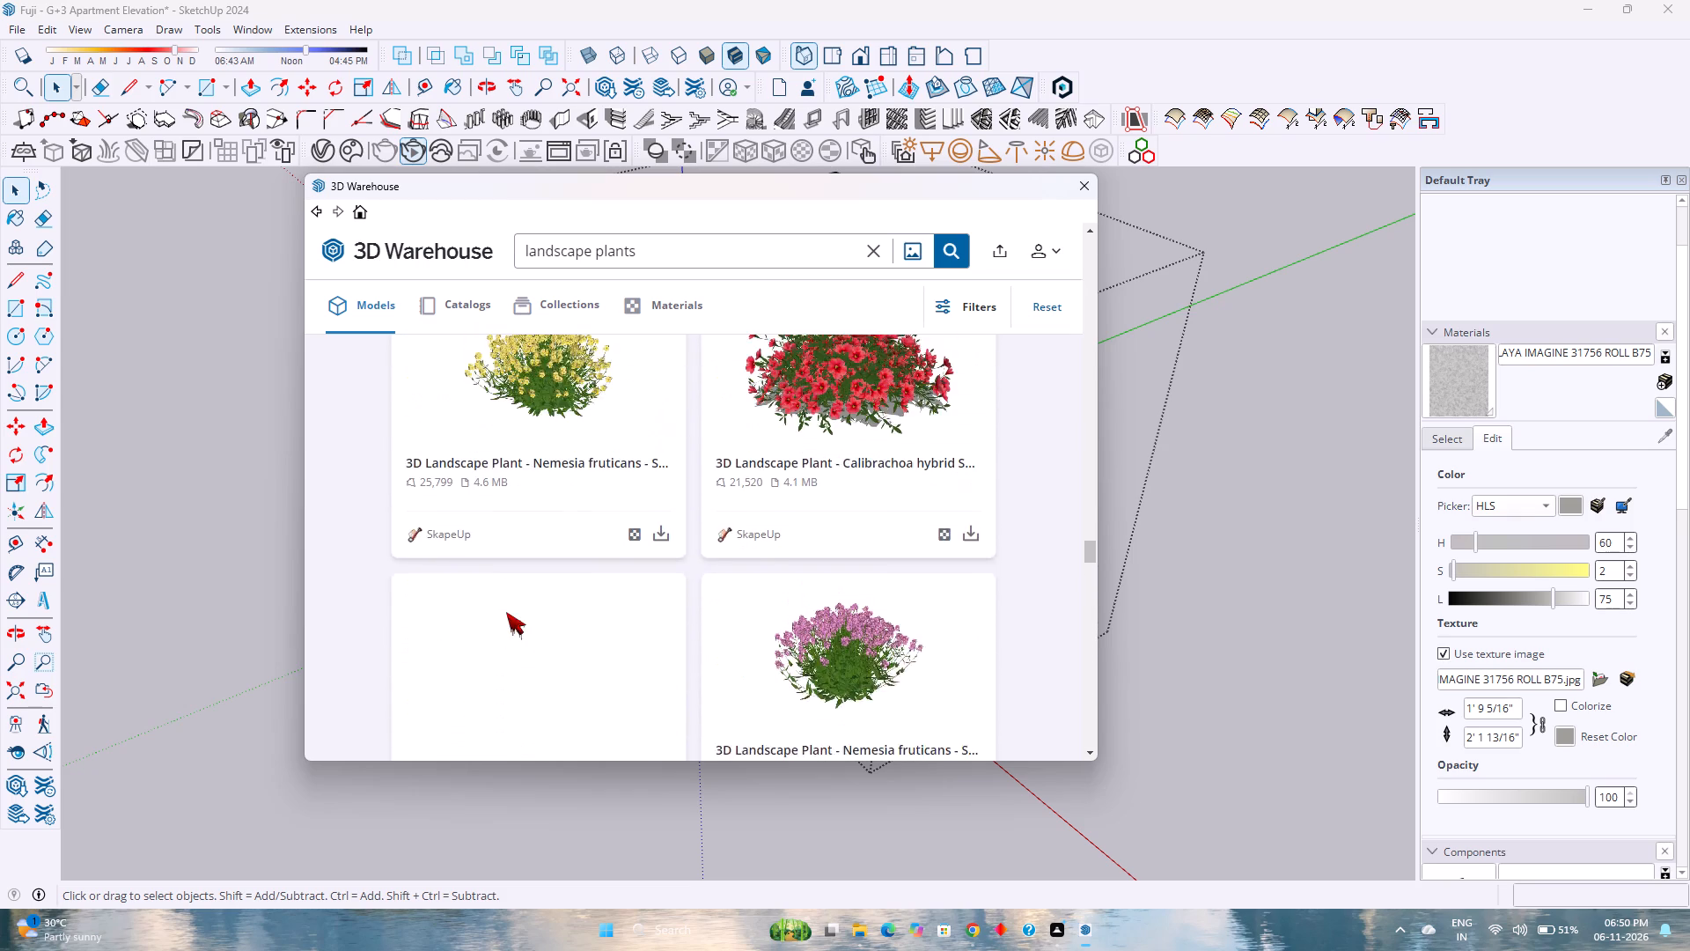
# Change the 3D Warehouse model search to "ornamental plants".
pyautogui.scroll(20, 506, 612)
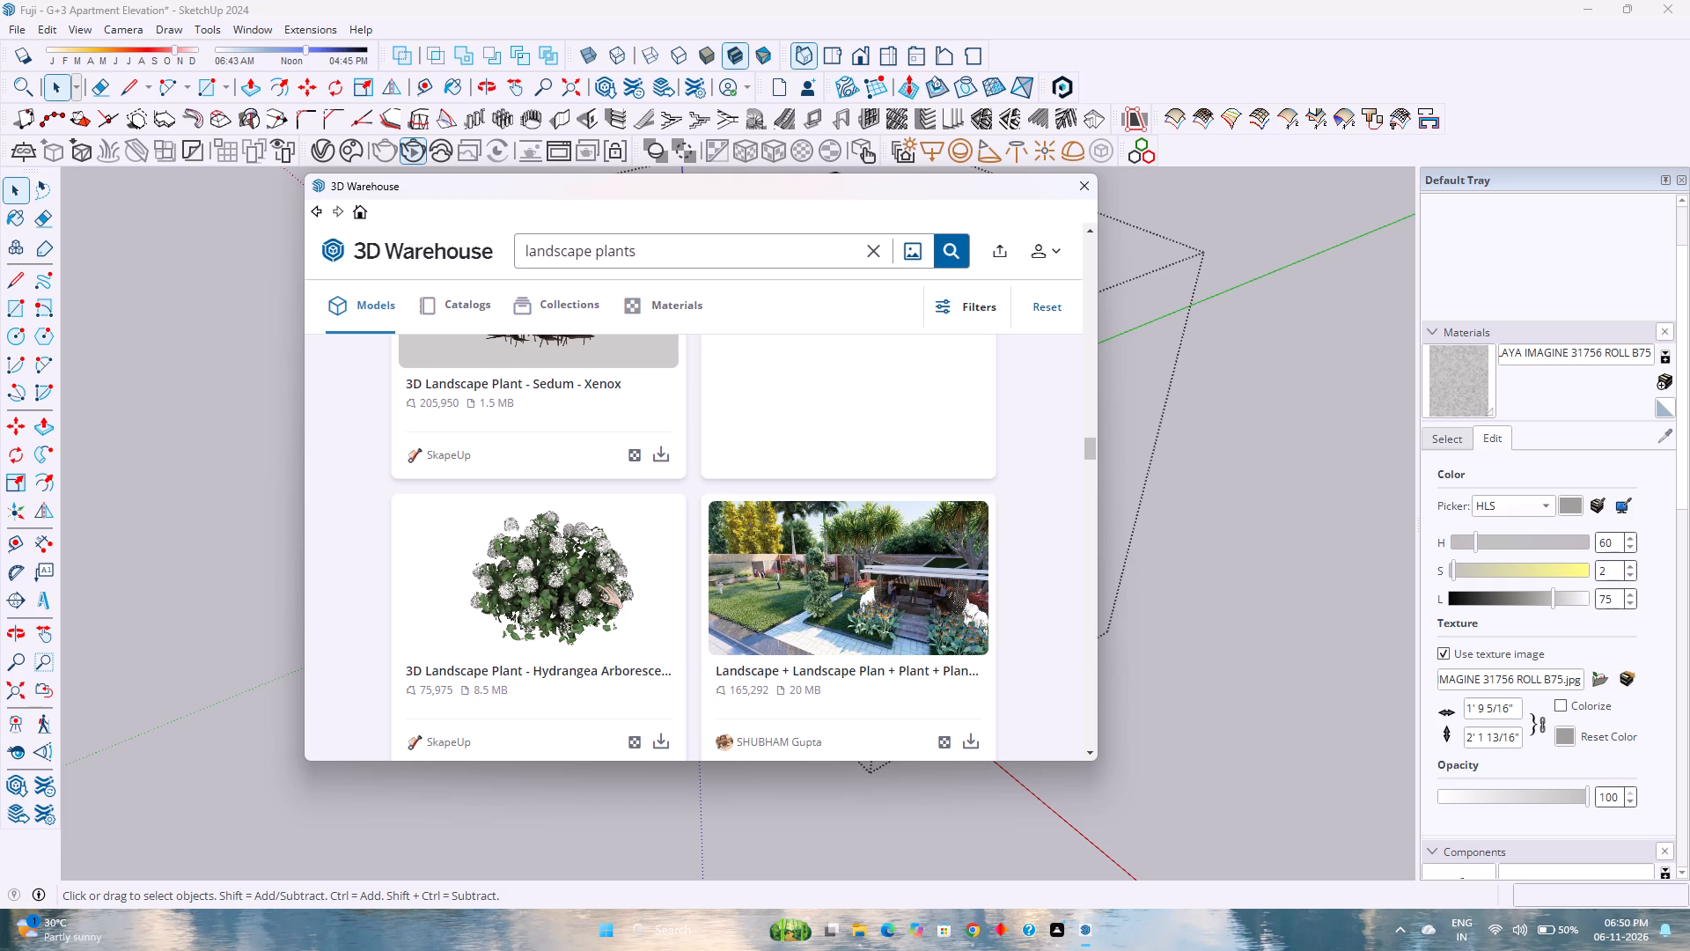
pyautogui.click(702, 251)
pyautogui.click(591, 254)
pyautogui.press('BackSpace')
pyautogui.press('BackSpace')
pyautogui.press('BackSpace')
pyautogui.press('BackSpace')
pyautogui.press('BackSpace')
pyautogui.press('BackSpace')
pyautogui.press('BackSpace')
pyautogui.press('BackSpace')
pyautogui.press('BackSpace')
pyautogui.press('BackSpace')
pyautogui.press('BackSpace')
pyautogui.press('BackSpace')
pyautogui.press('BackSpace')
pyautogui.press('BackSpace')
pyautogui.press('BackSpace')
pyautogui.press('BackSpace')
pyautogui.press('BackSpace')
pyautogui.press('BackSpace')
pyautogui.press('BackSpace')
pyautogui.press('BackSpace')
pyautogui.press('o')
pyautogui.write('rnament')
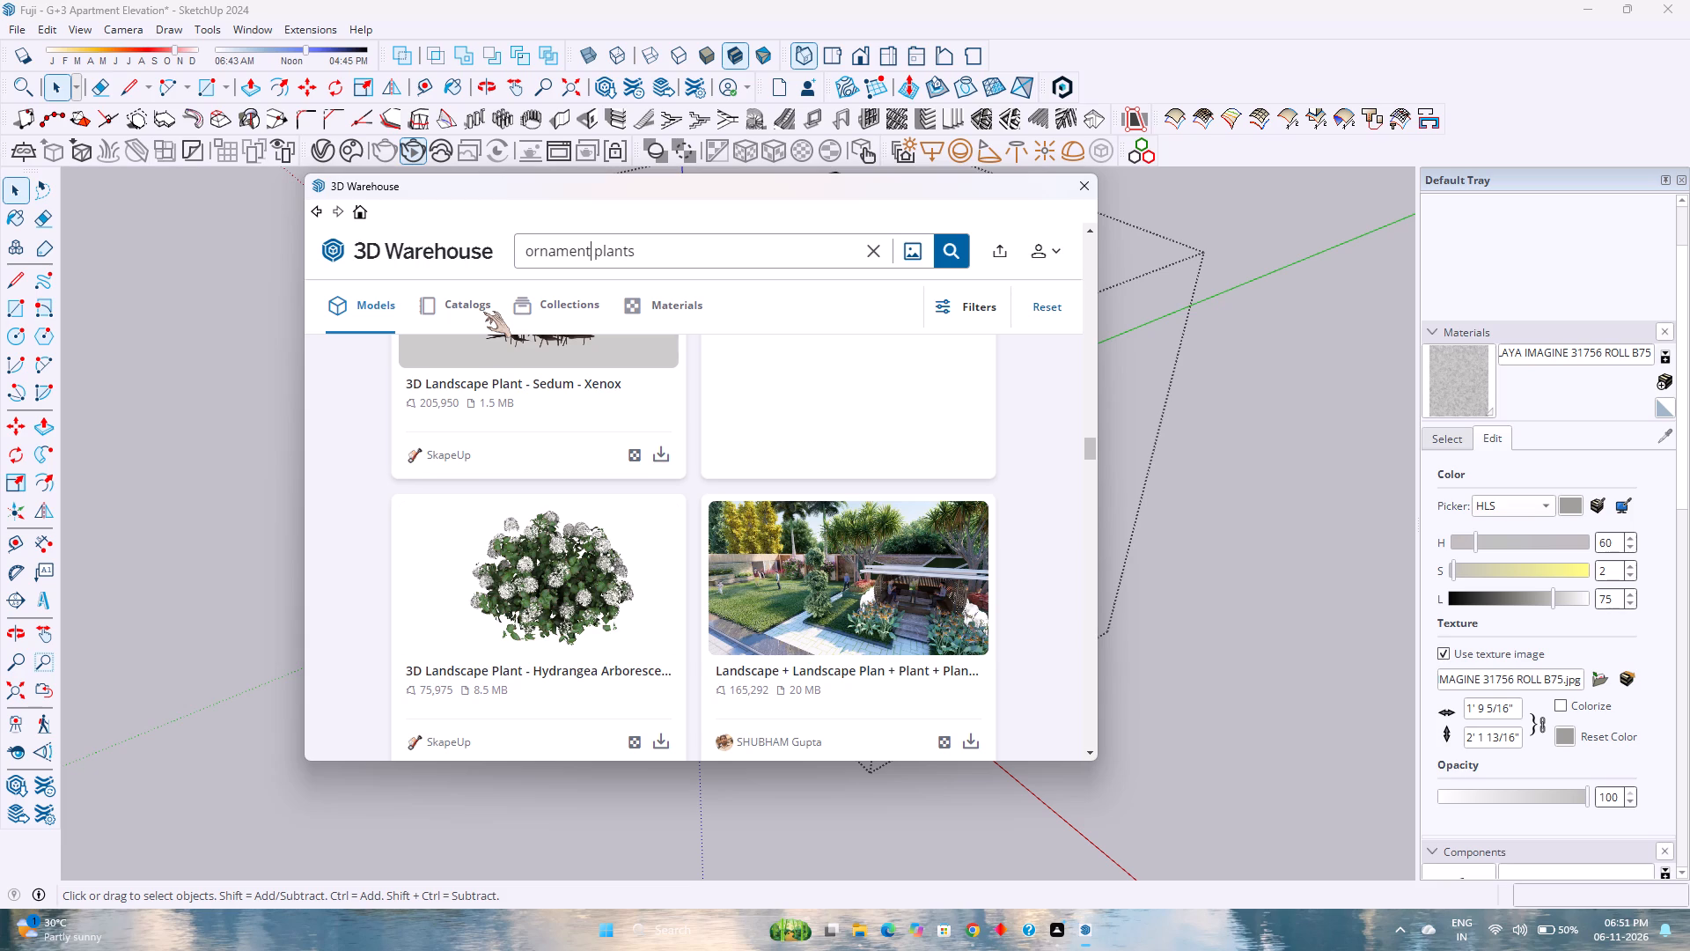
pyautogui.press('a')
pyautogui.press('l')
pyautogui.press('Return')
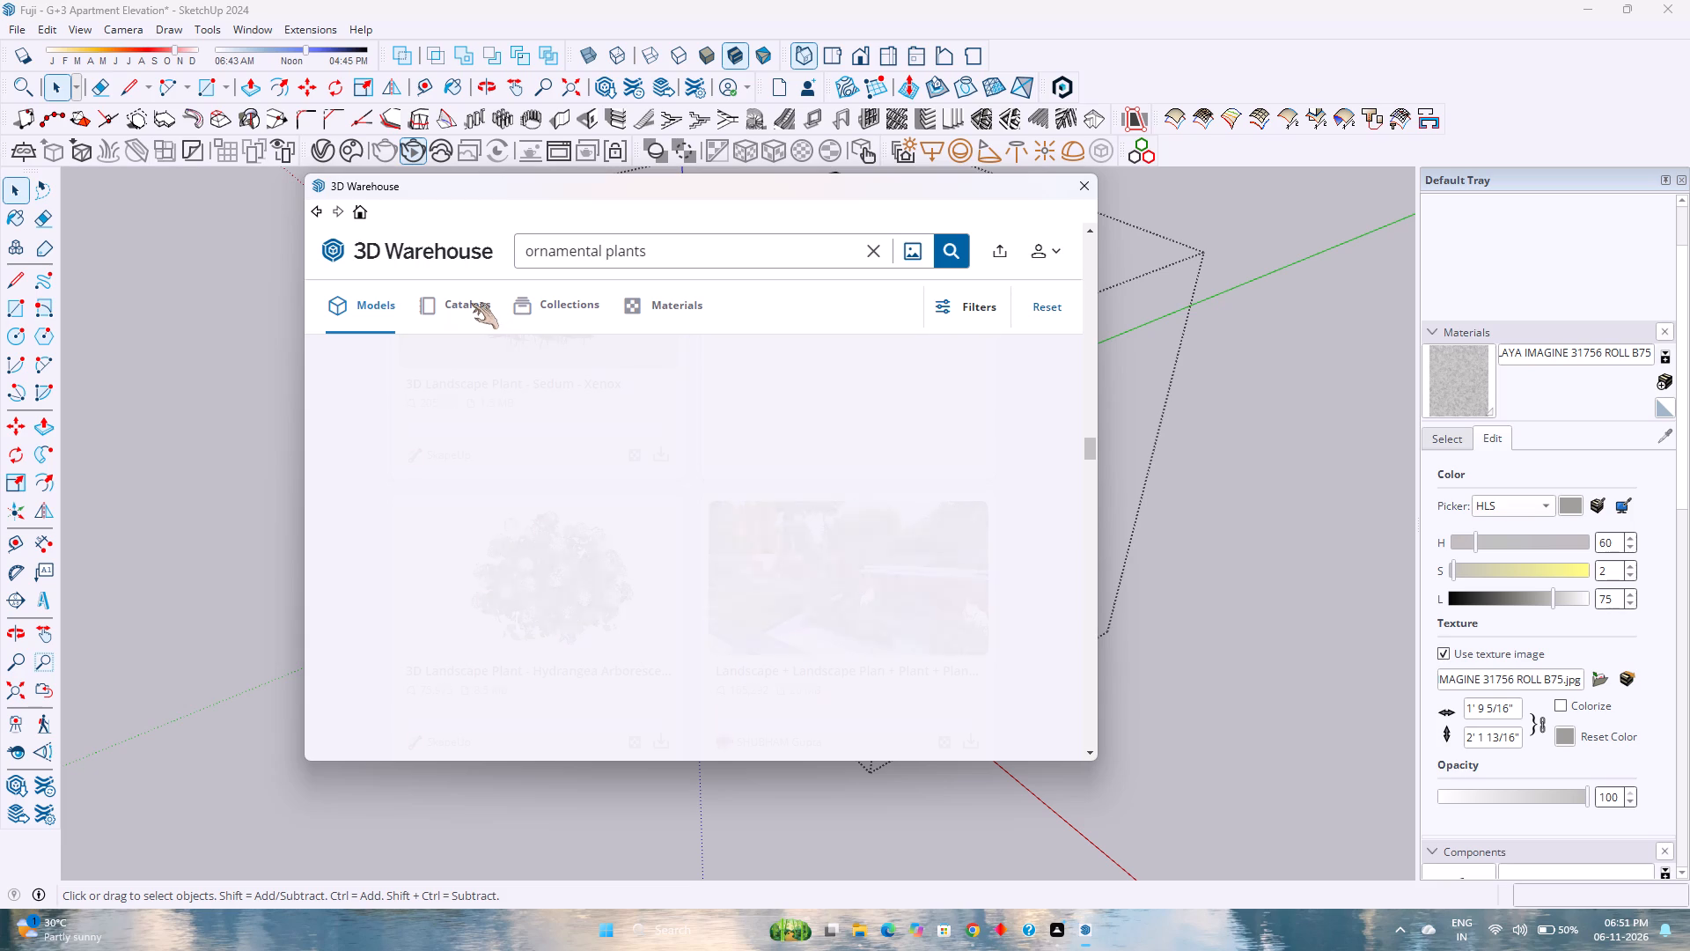
# Examine the "ornamental plants" models in the search results for planting that suits the kerbed strips.
pyautogui.scroll(-1, 471, 303)
pyautogui.scroll(1, 471, 303)
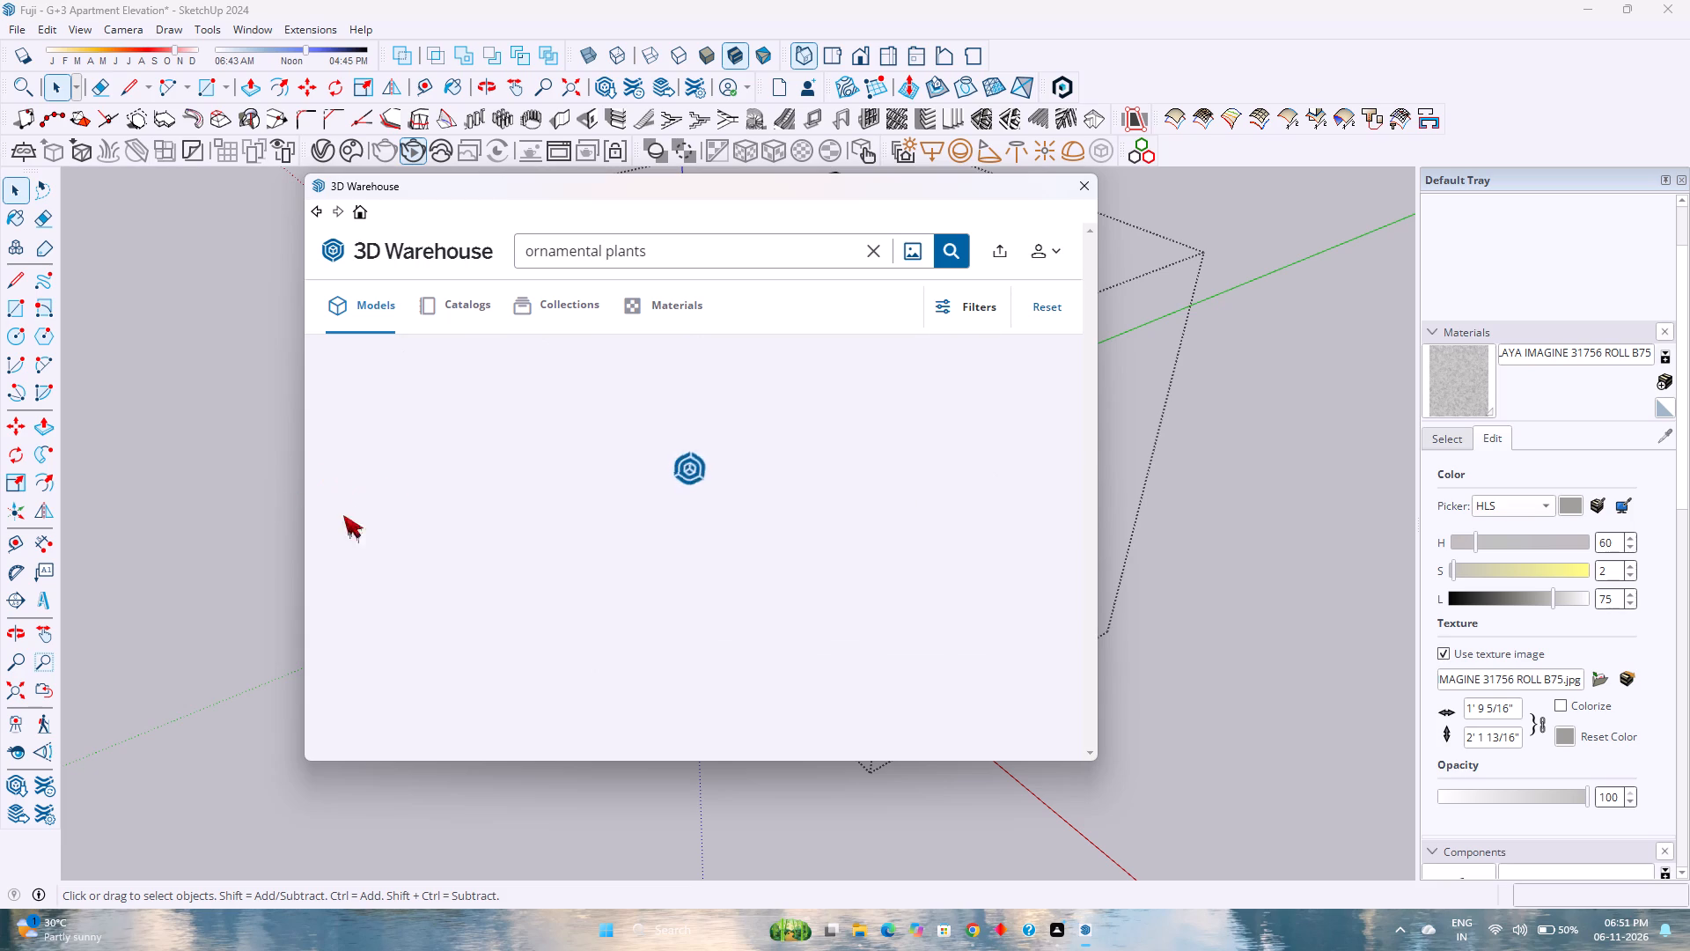
pyautogui.scroll(8, 386, 483)
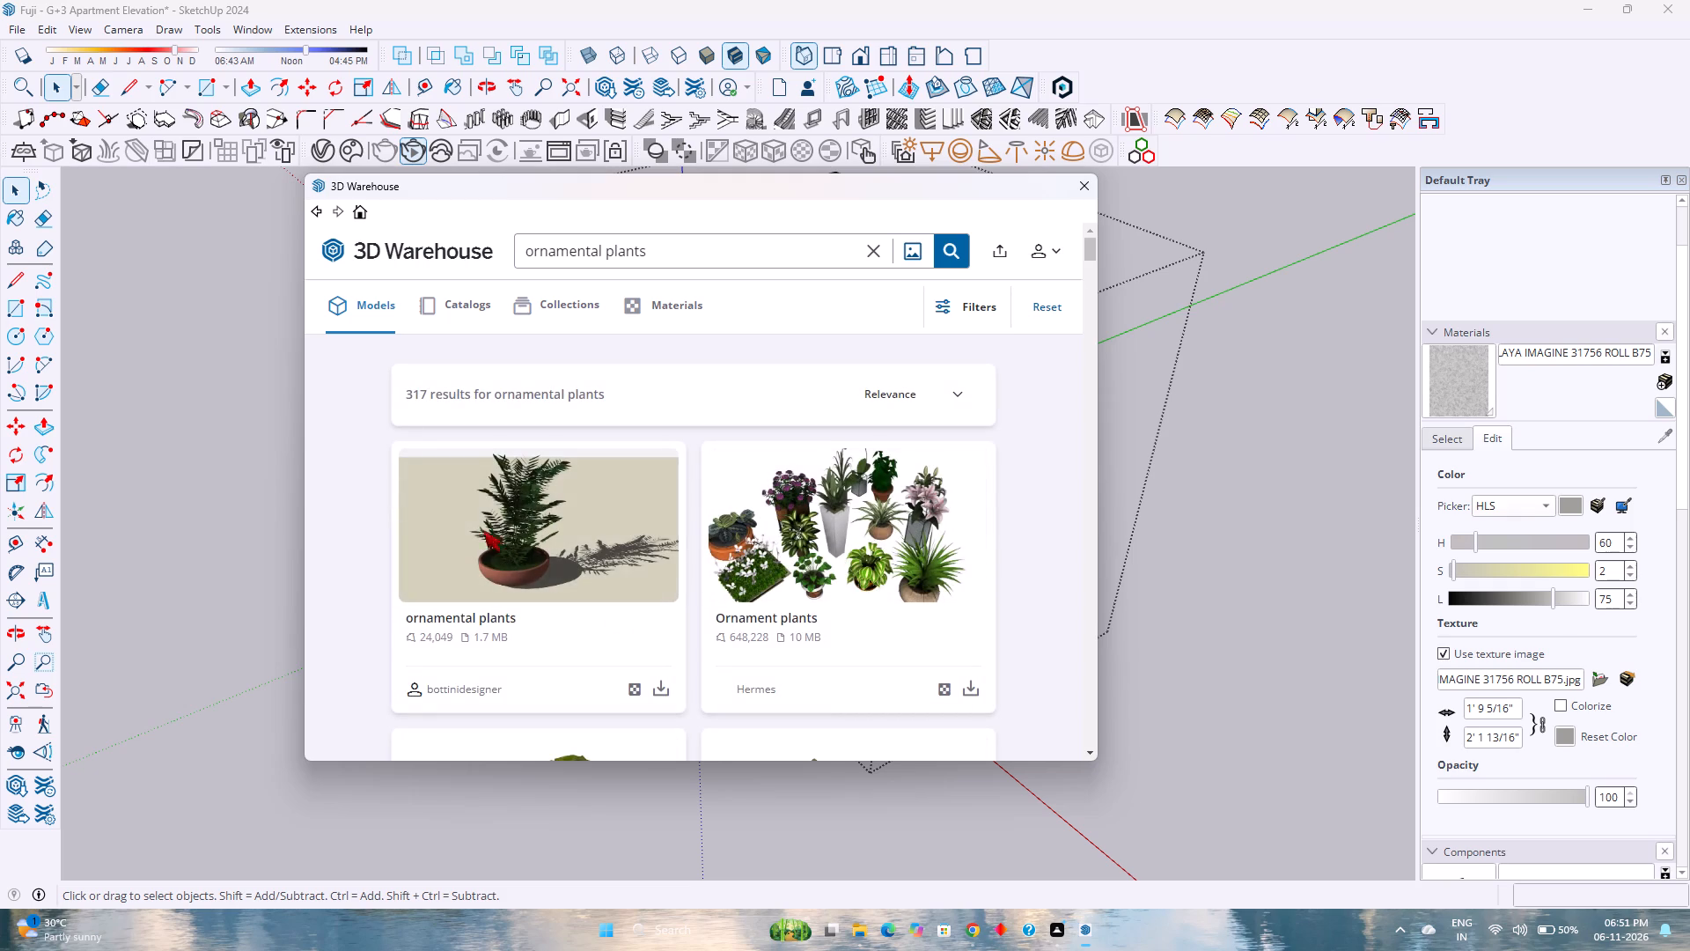
pyautogui.scroll(-6, 648, 538)
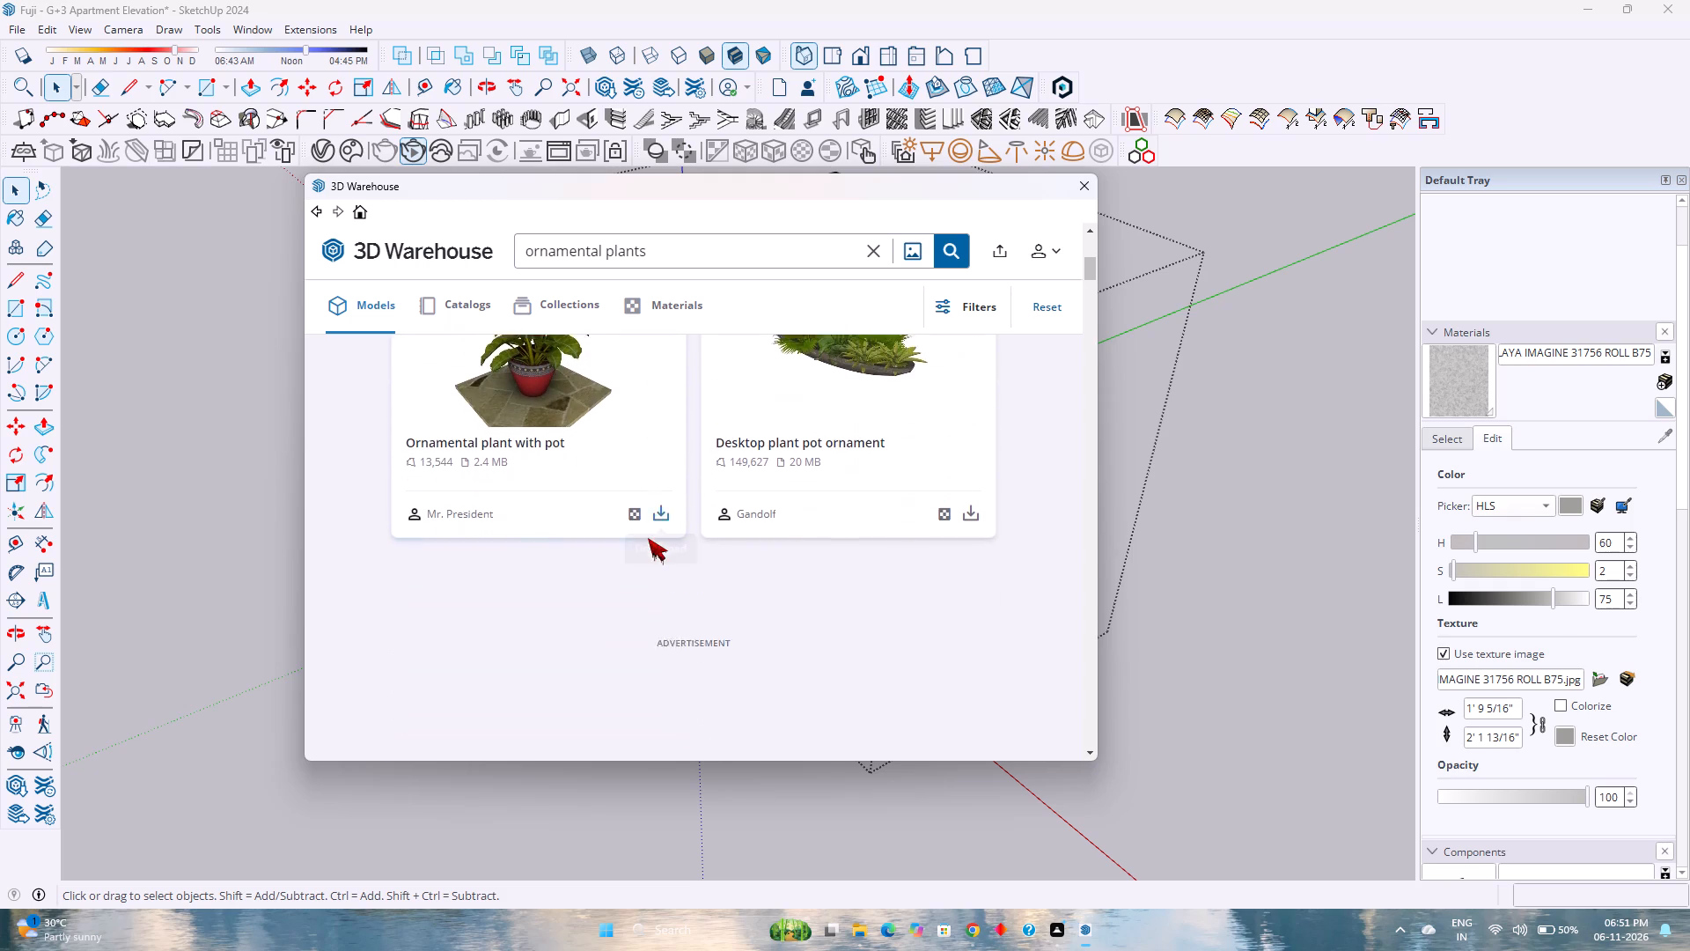
pyautogui.scroll(-10, 648, 538)
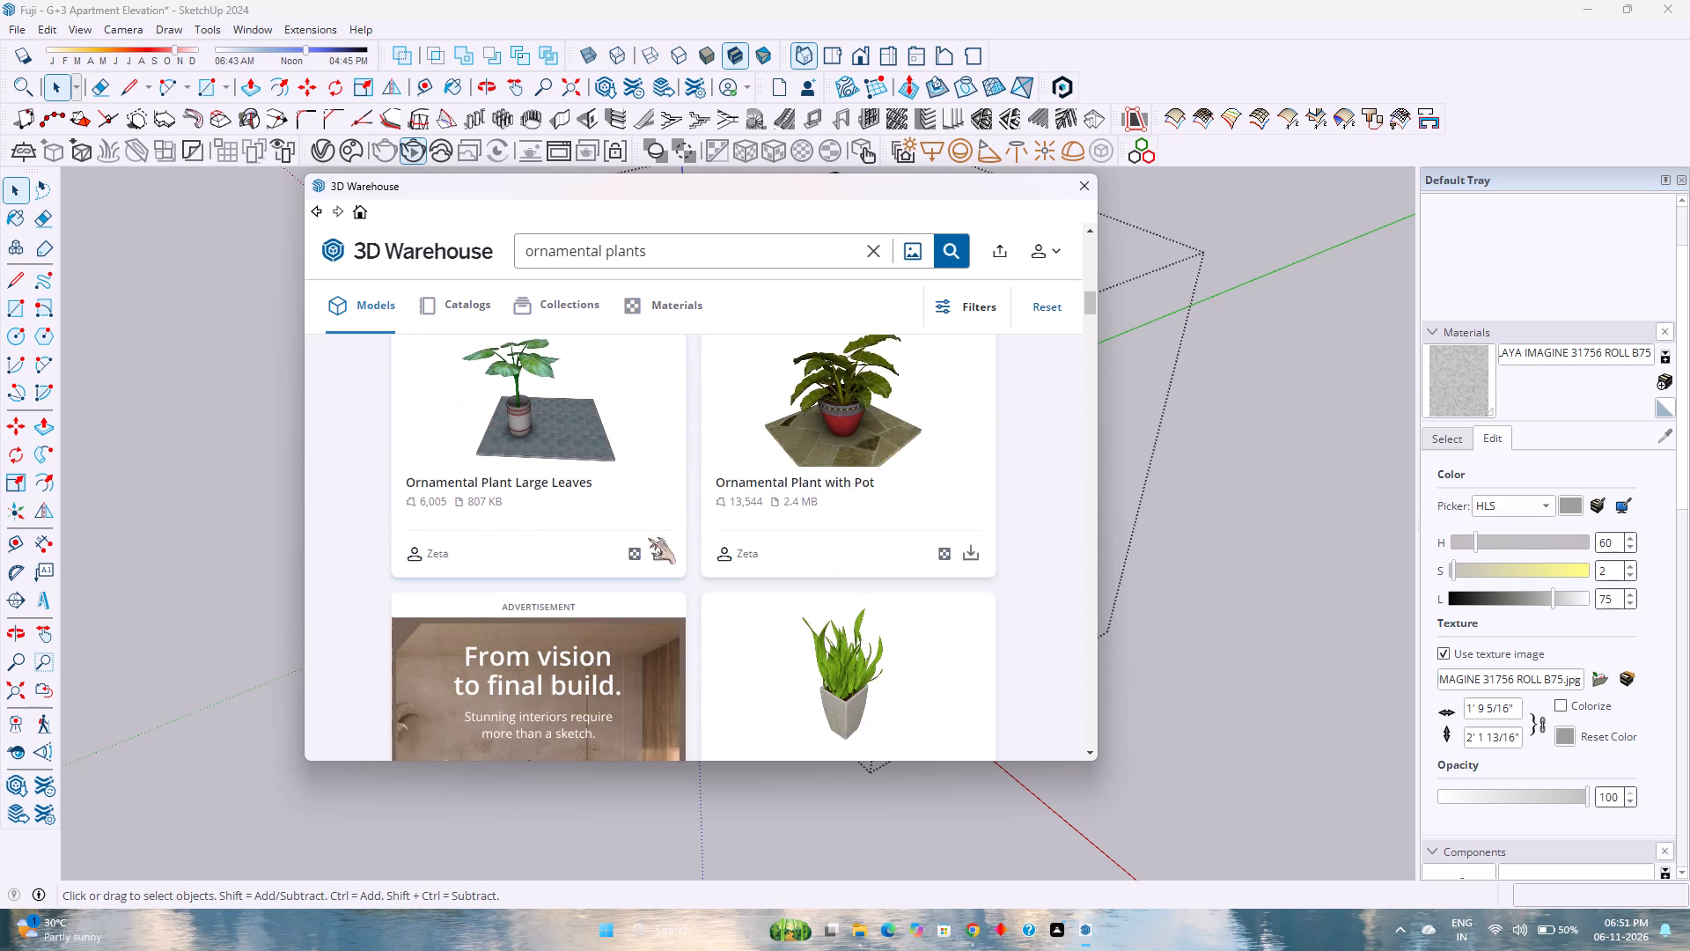
pyautogui.scroll(-8, 648, 538)
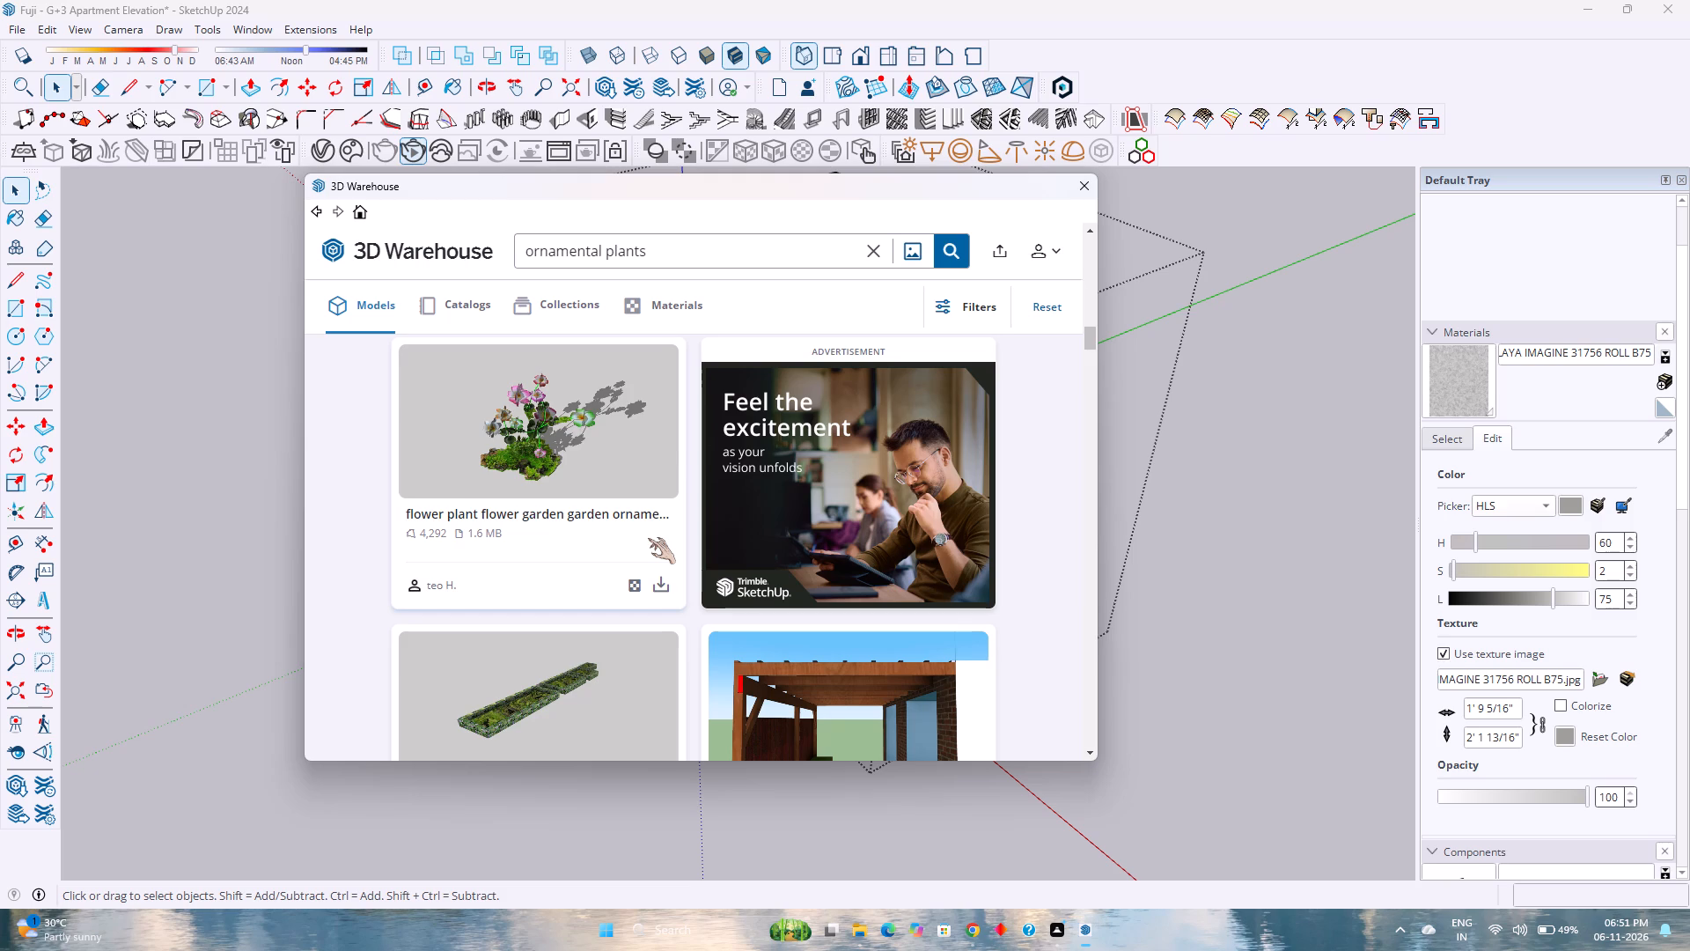
# Change the 3D Warehouse model search to "stone landscaping".
pyautogui.click(725, 261)
pyautogui.press('BackSpace')
pyautogui.press('BackSpace')
pyautogui.press('BackSpace')
pyautogui.press('BackSpace')
pyautogui.press('BackSpace')
pyautogui.press('BackSpace')
pyautogui.press('BackSpace')
pyautogui.press('BackSpace')
pyautogui.press('BackSpace')
pyautogui.press('BackSpace')
pyautogui.press('BackSpace')
pyautogui.press('BackSpace')
pyautogui.press('BackSpace')
pyautogui.press('BackSpace')
pyautogui.press('BackSpace')
pyautogui.press('BackSpace')
pyautogui.press('BackSpace')
pyautogui.press('BackSpace')
pyautogui.press('BackSpace')
pyautogui.press('BackSpace')
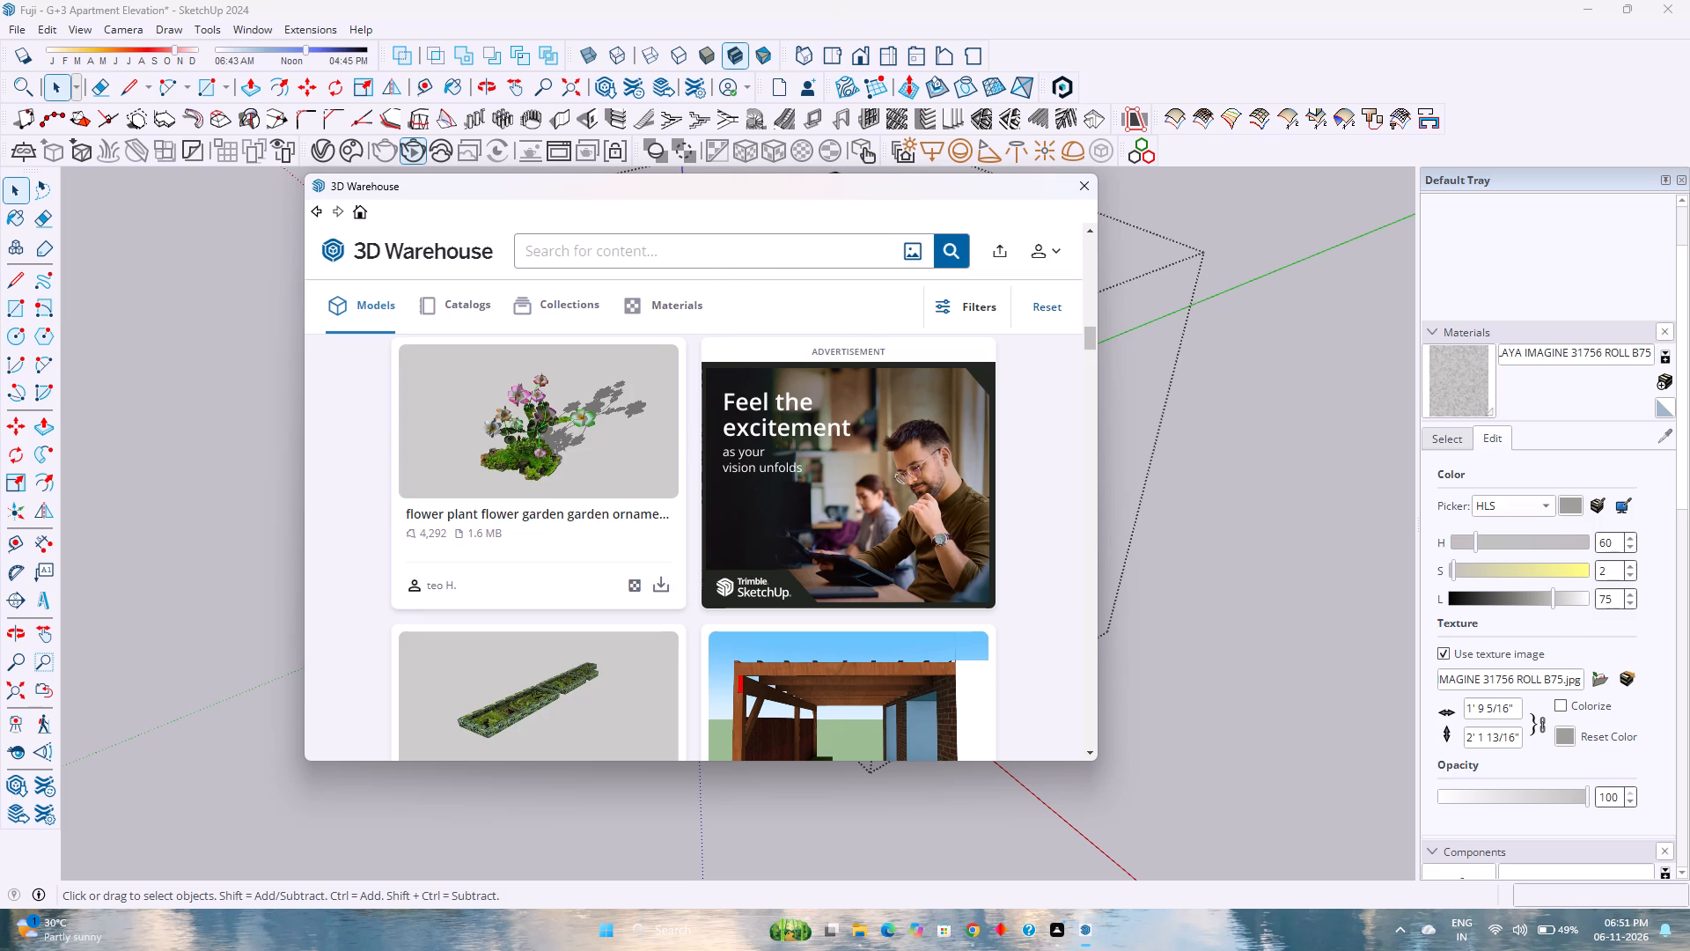
pyautogui.write('stone landsca')
pyautogui.press('p')
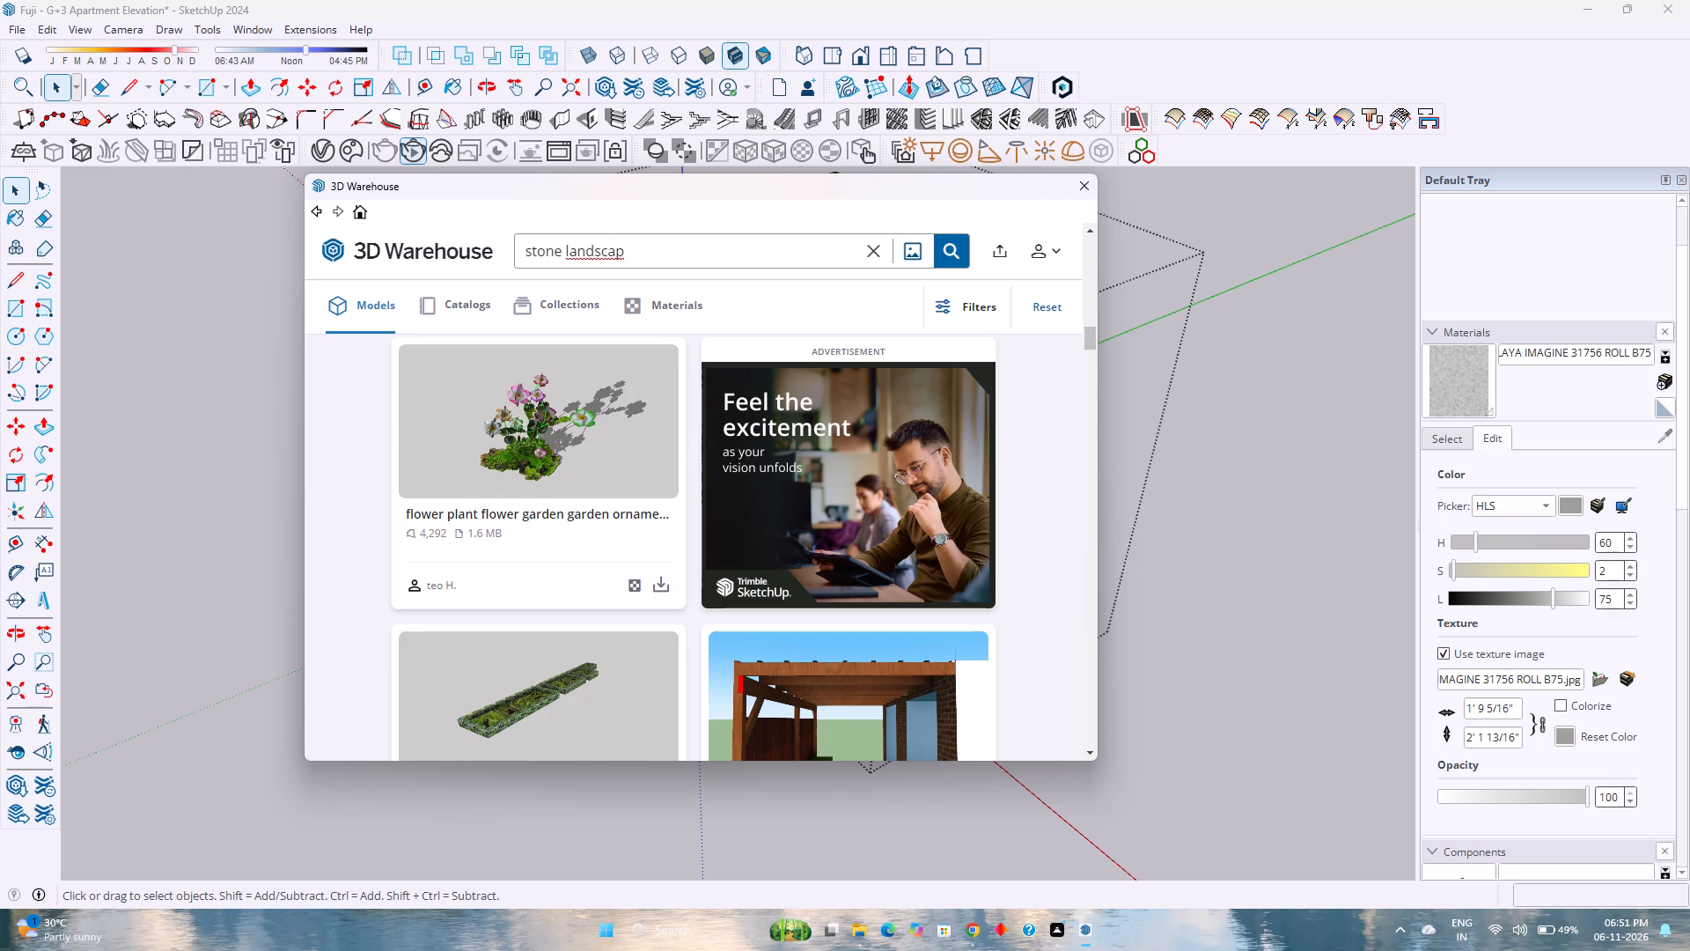
pyautogui.press('i')
pyautogui.write('ng')
pyautogui.press('Return')
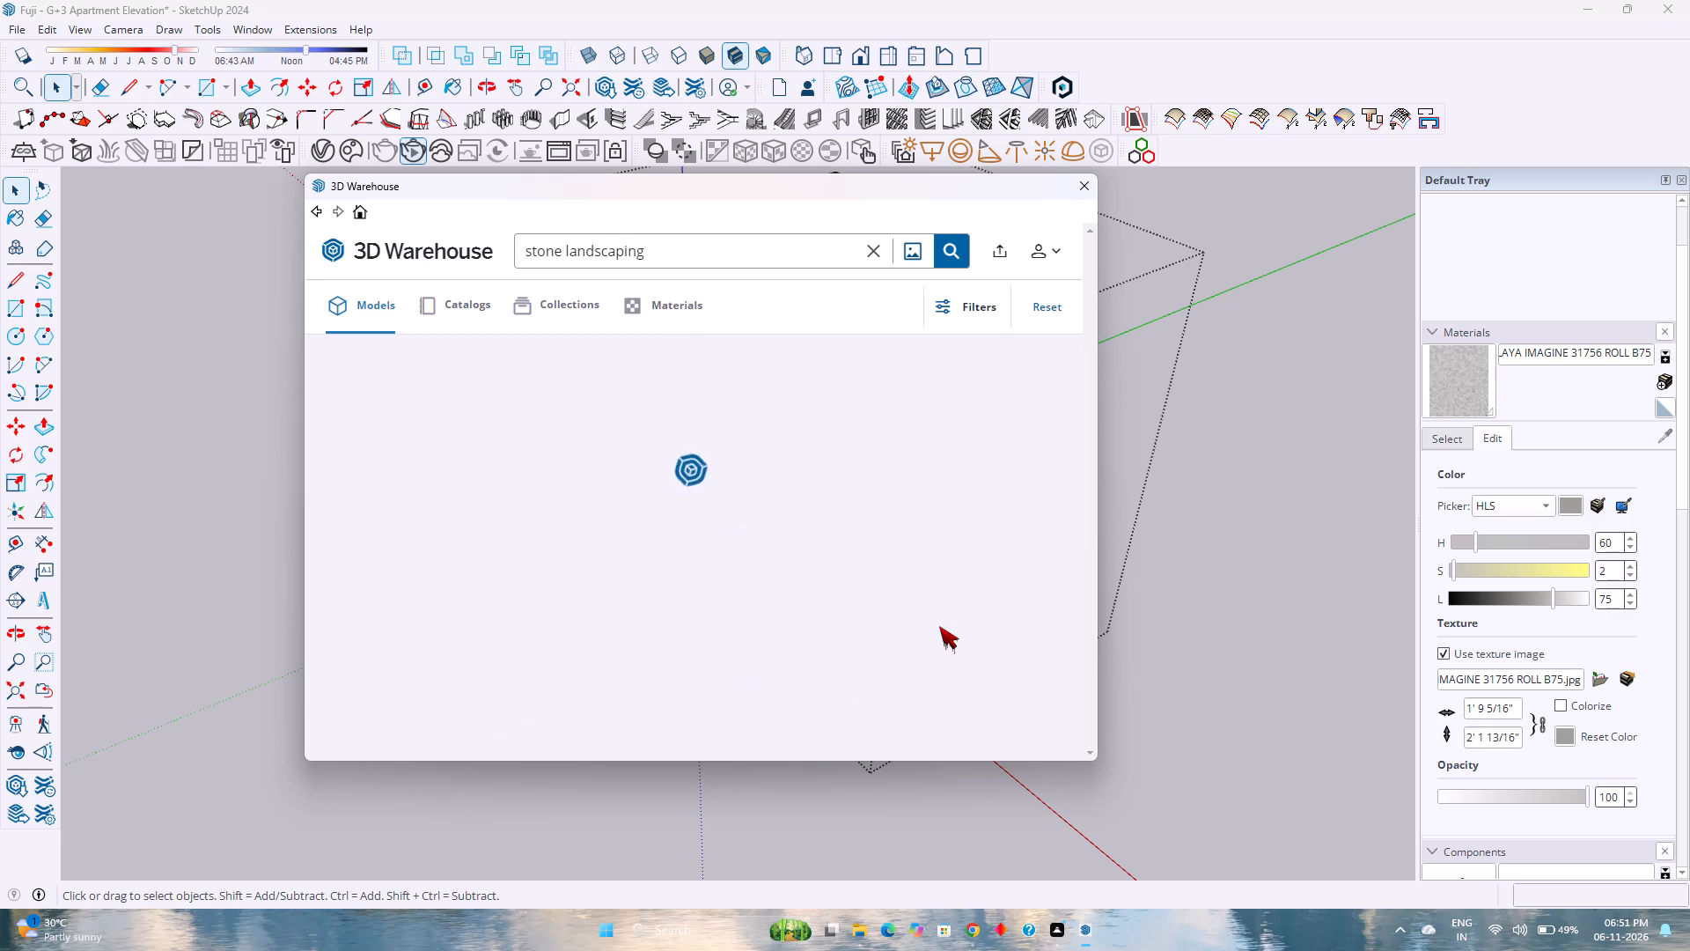
# Examine the "stone landscaping" models in the search results for landscape stones, rock groups or stone borders suited to the kerbed strips.
pyautogui.scroll(19, 942, 618)
pyautogui.scroll(6, 942, 618)
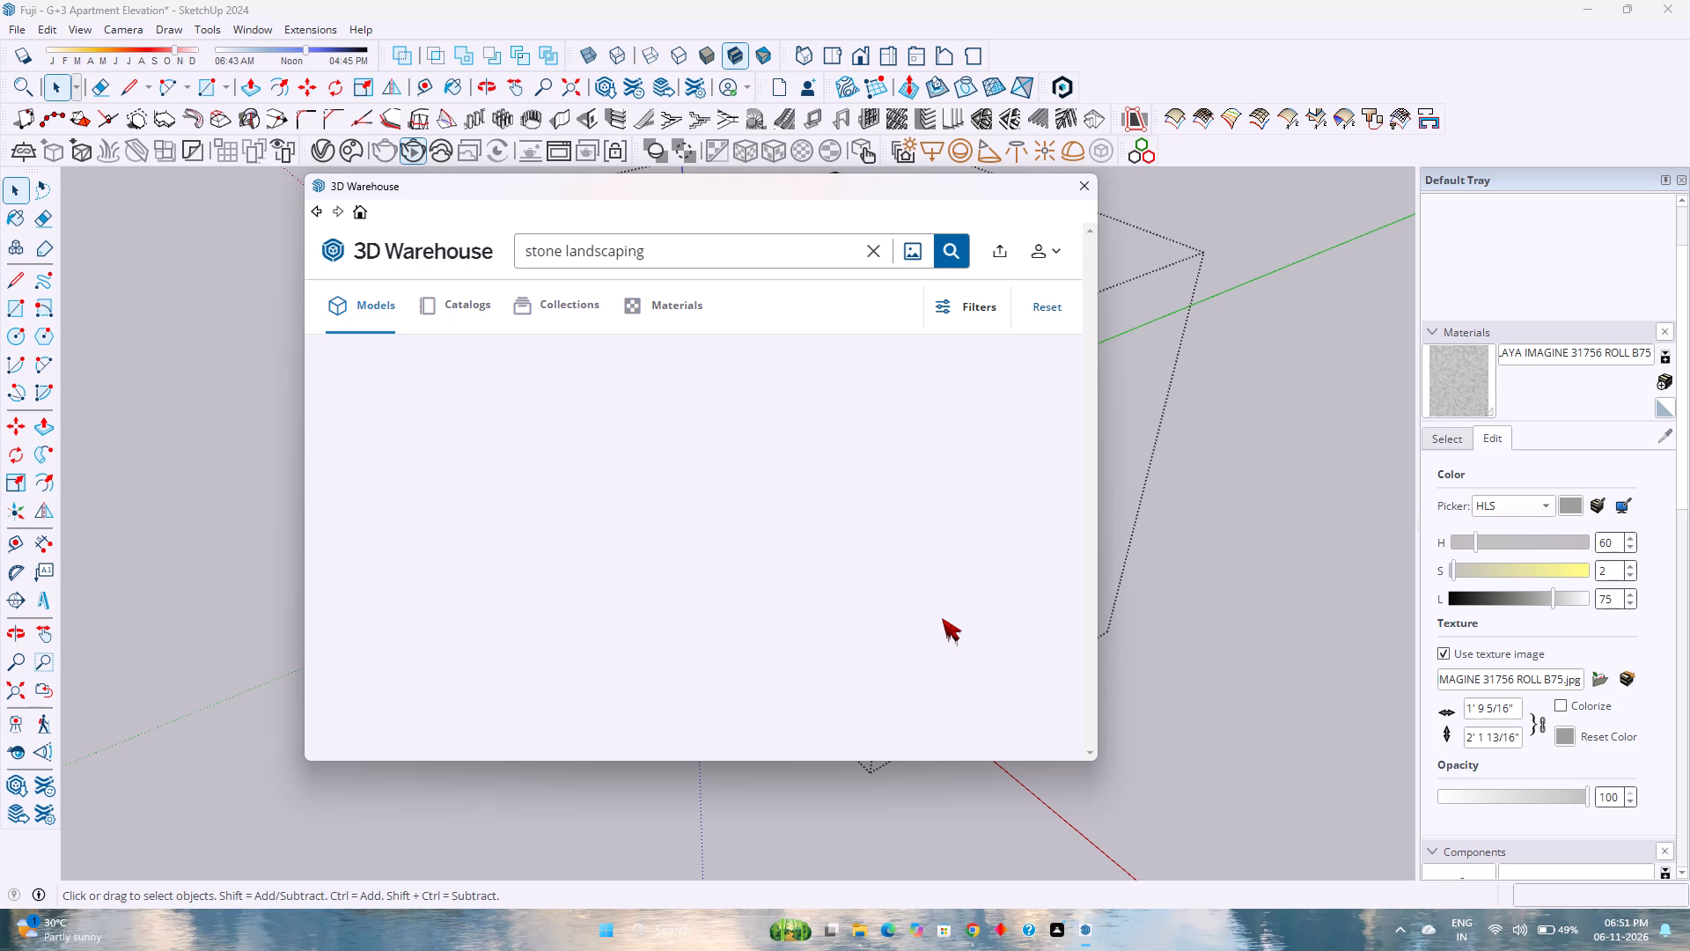
pyautogui.scroll(12, 942, 618)
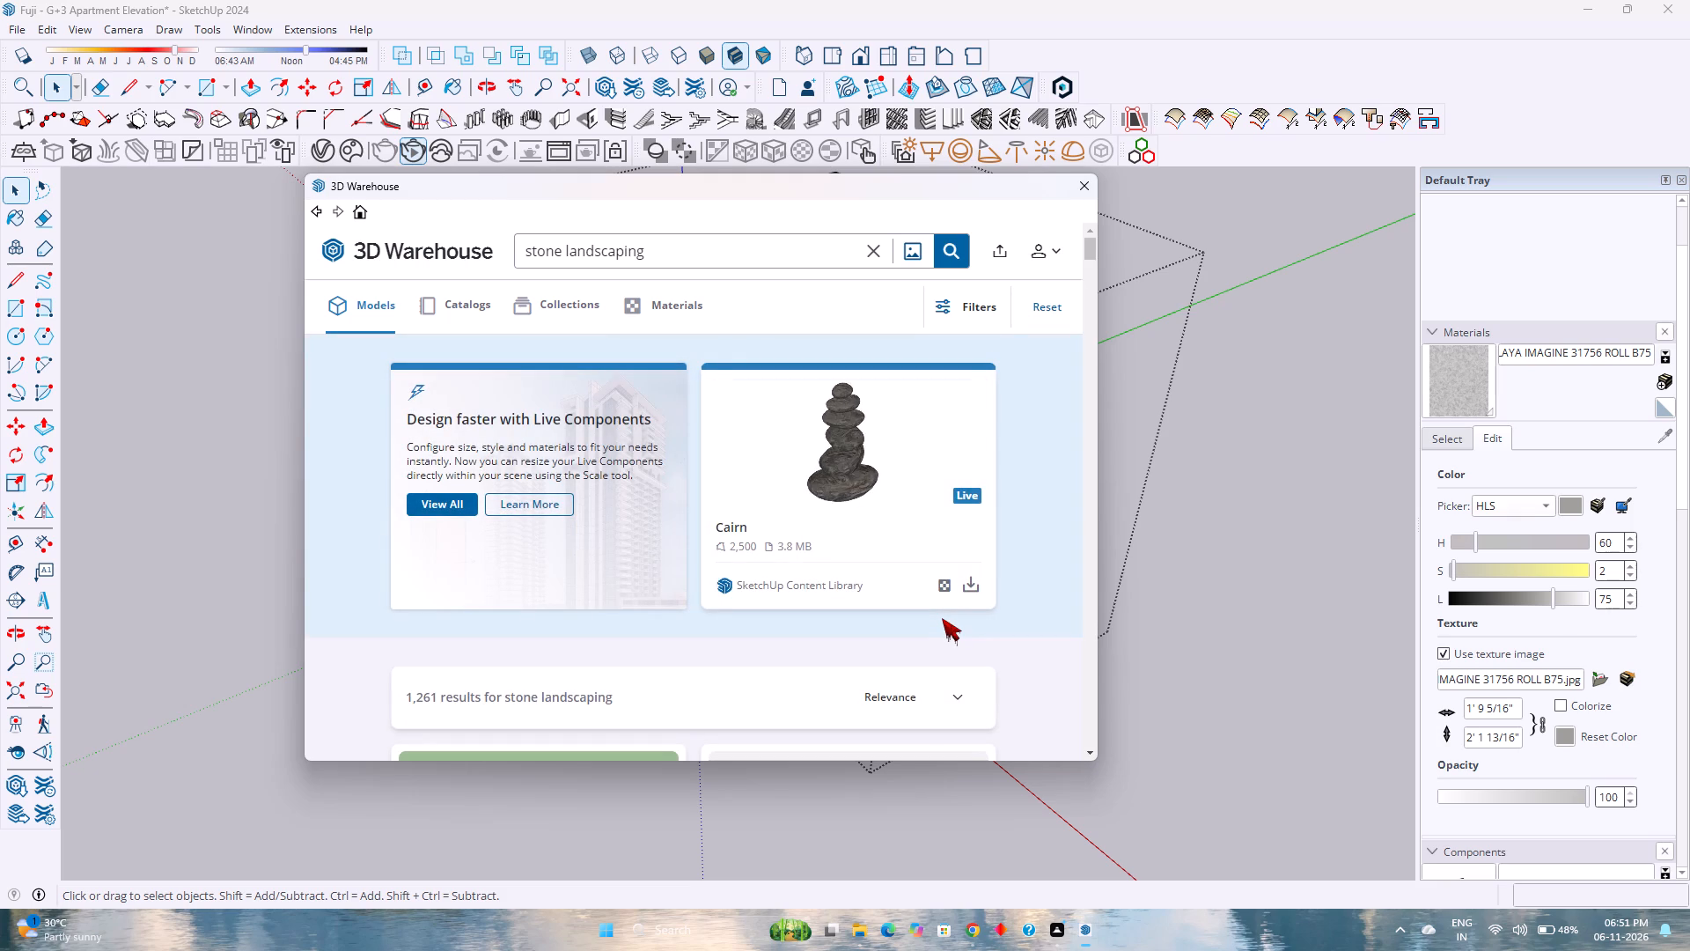
pyautogui.scroll(8, 942, 618)
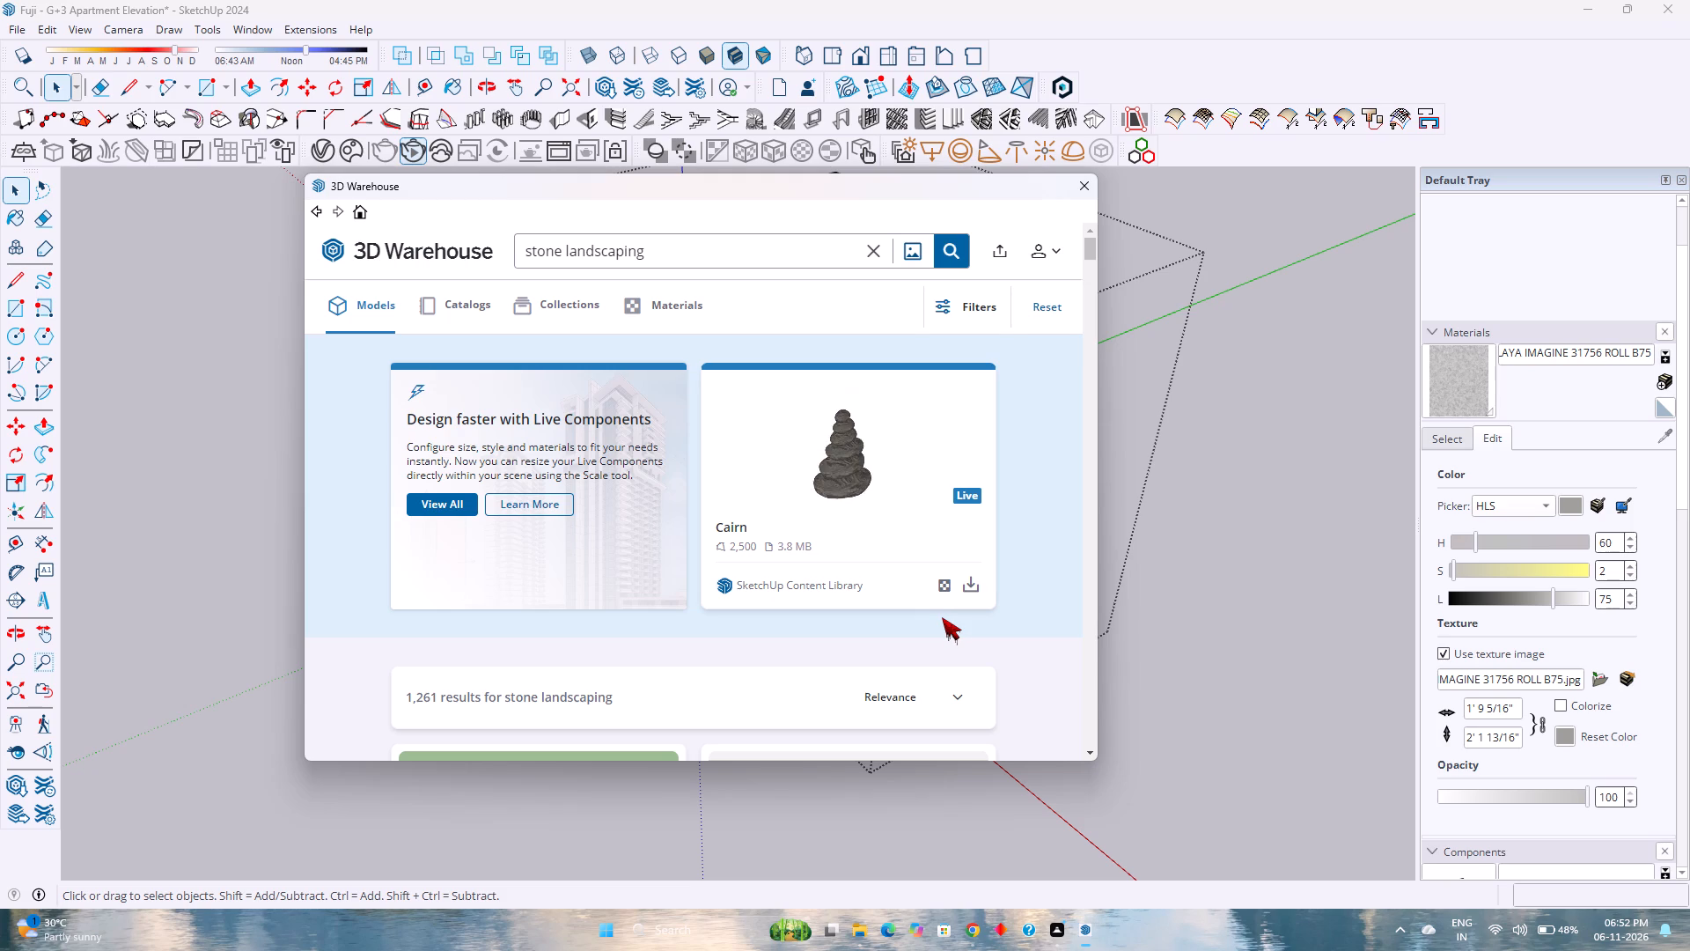
pyautogui.scroll(1, 942, 617)
pyautogui.scroll(-1, 942, 617)
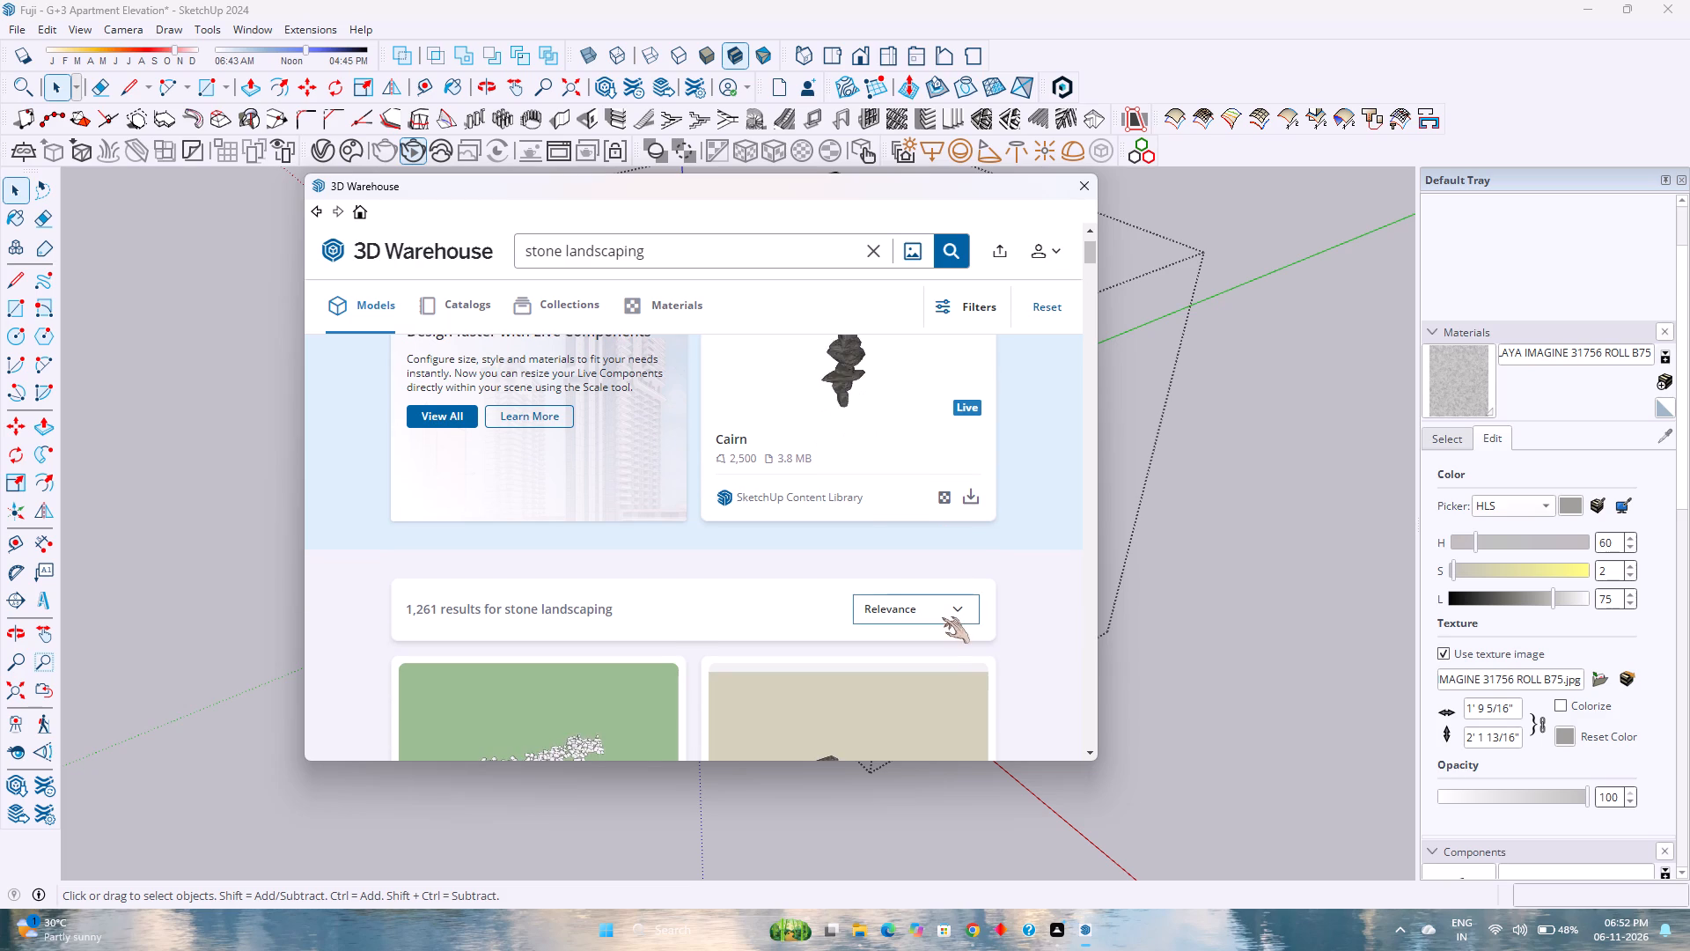
pyautogui.scroll(-4, 942, 617)
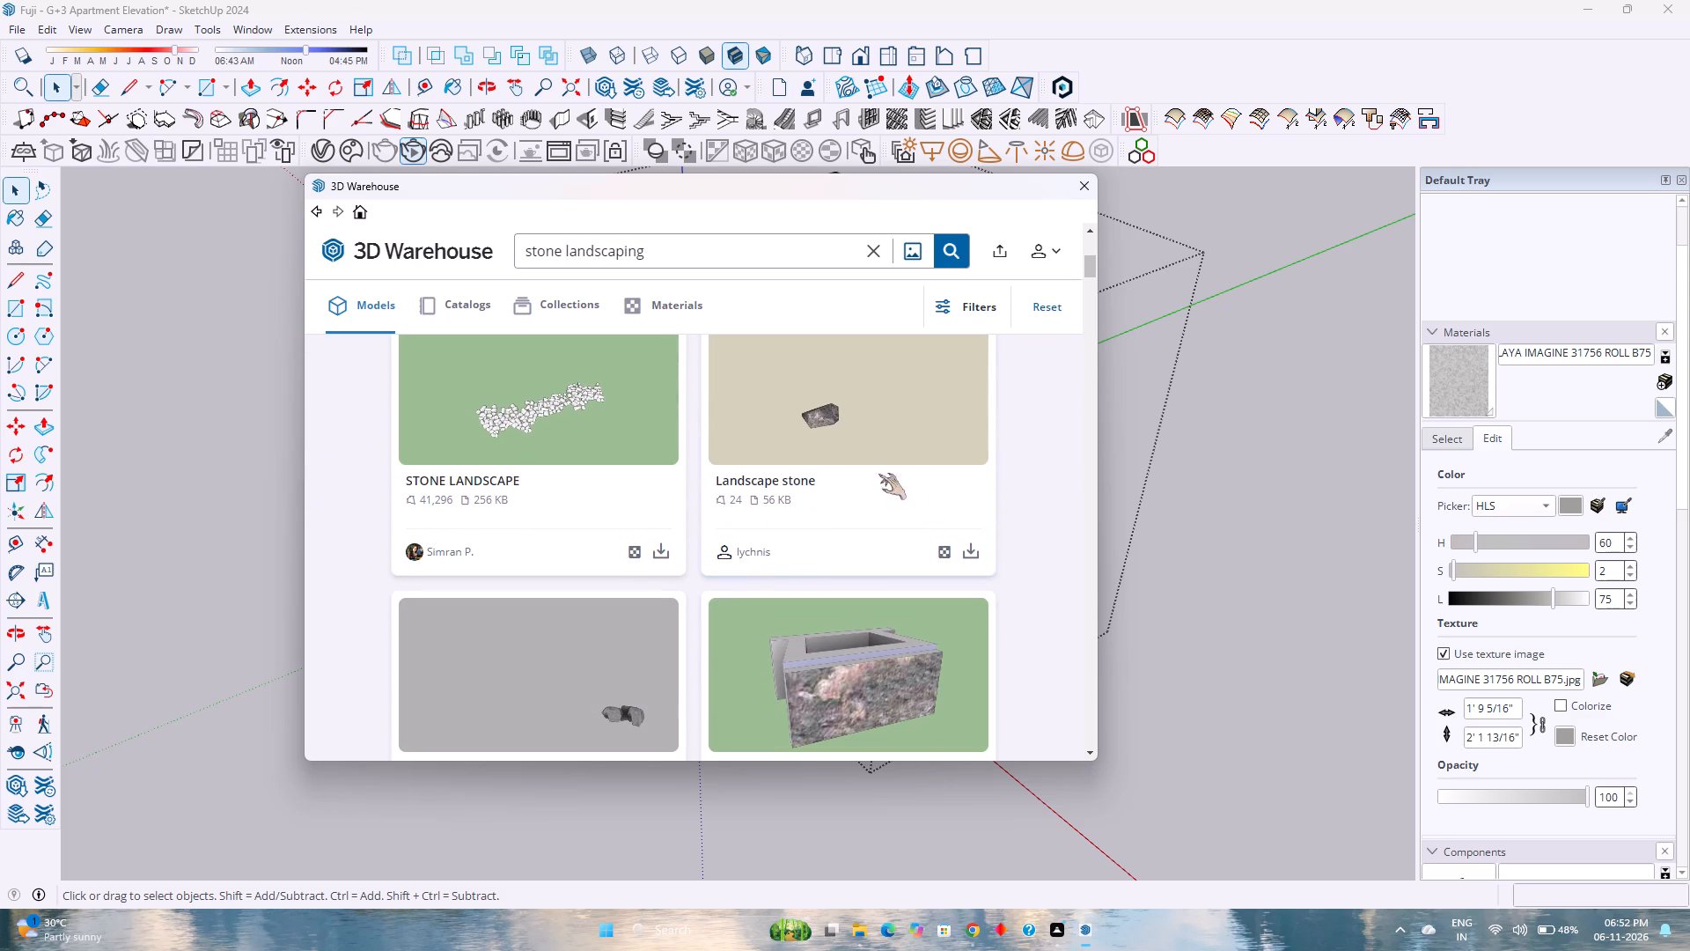
pyautogui.scroll(-2, 829, 505)
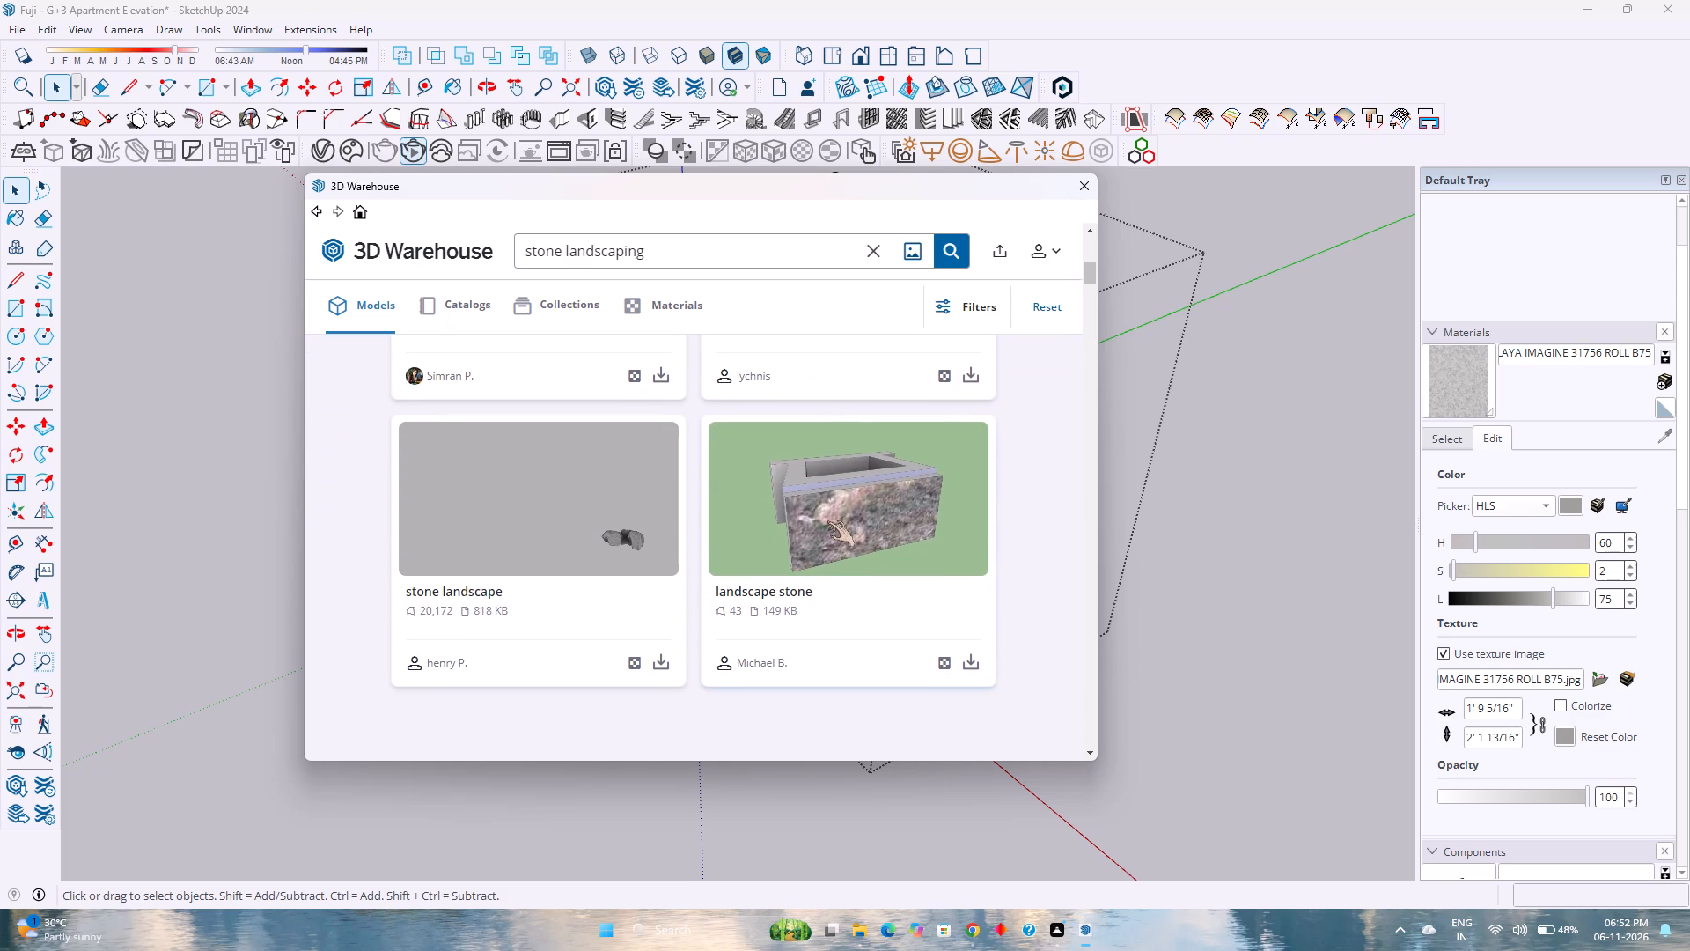
pyautogui.scroll(-2, 827, 520)
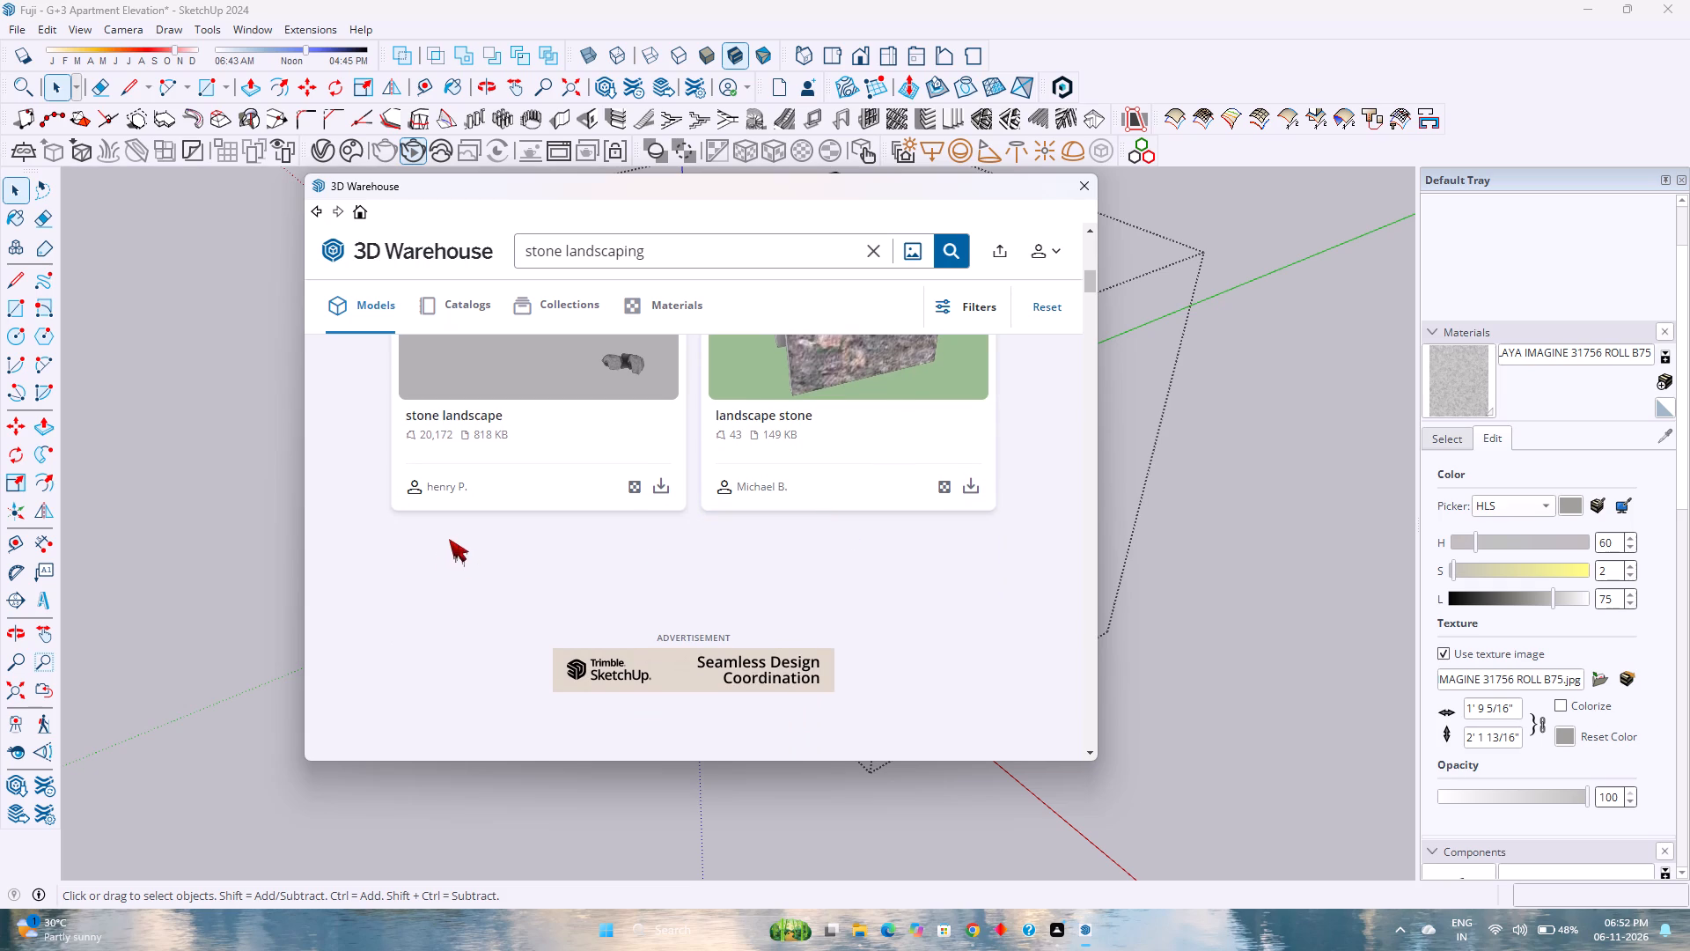
pyautogui.scroll(-3, 479, 527)
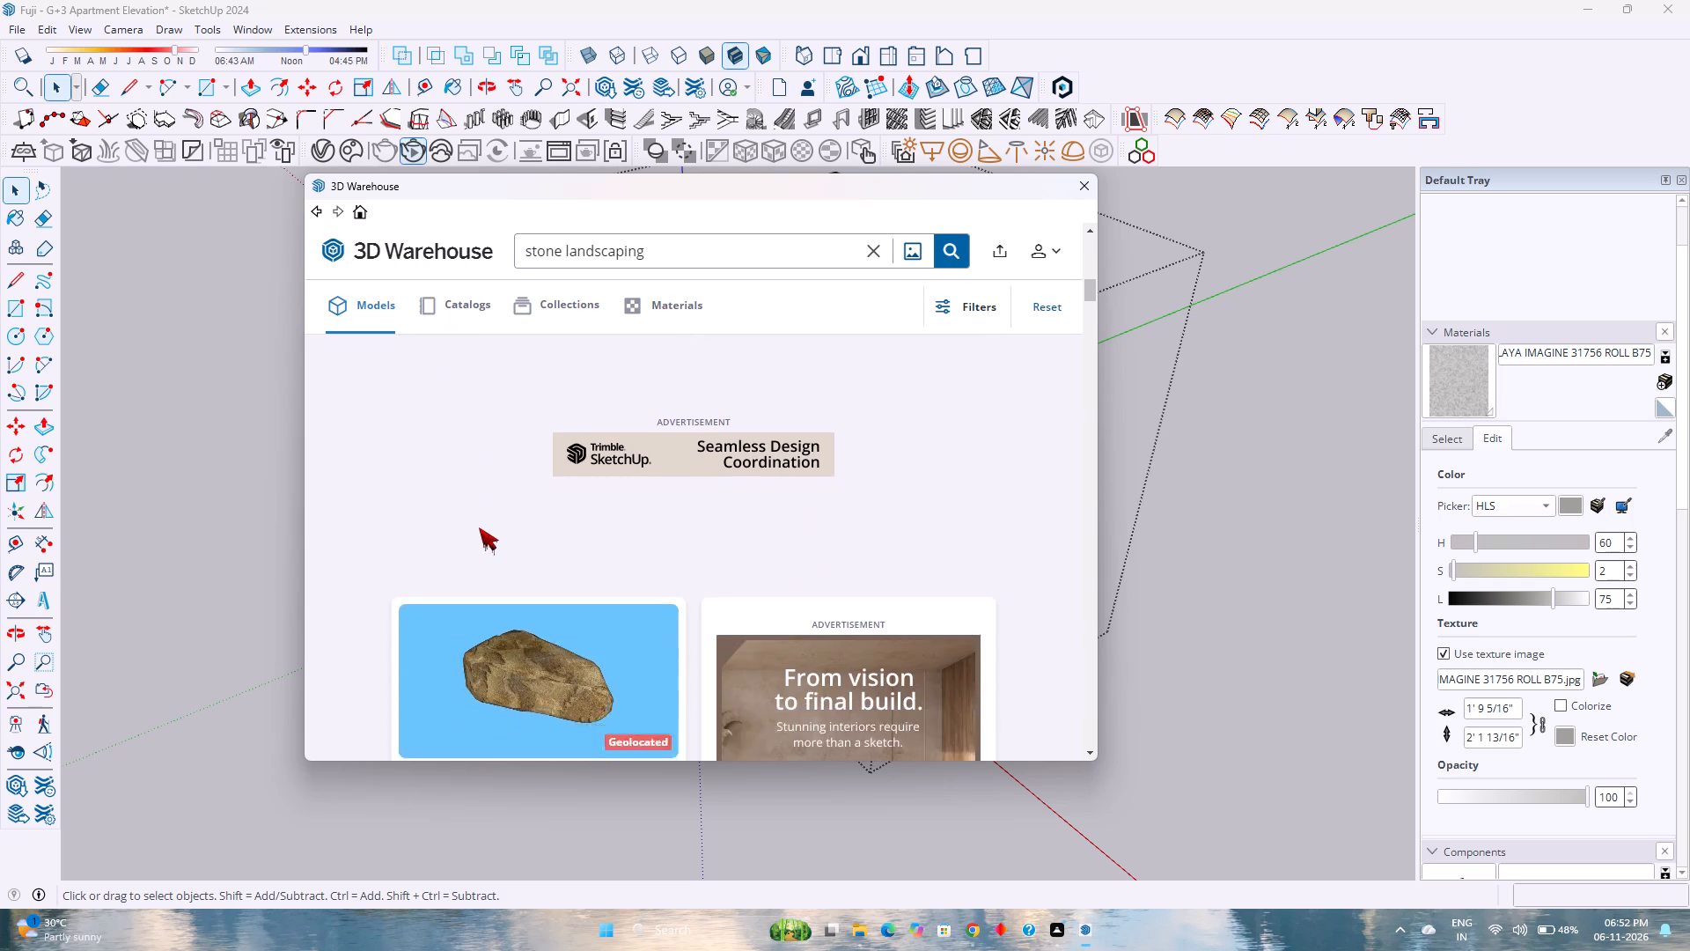
pyautogui.scroll(2, 479, 527)
pyautogui.scroll(-4, 479, 527)
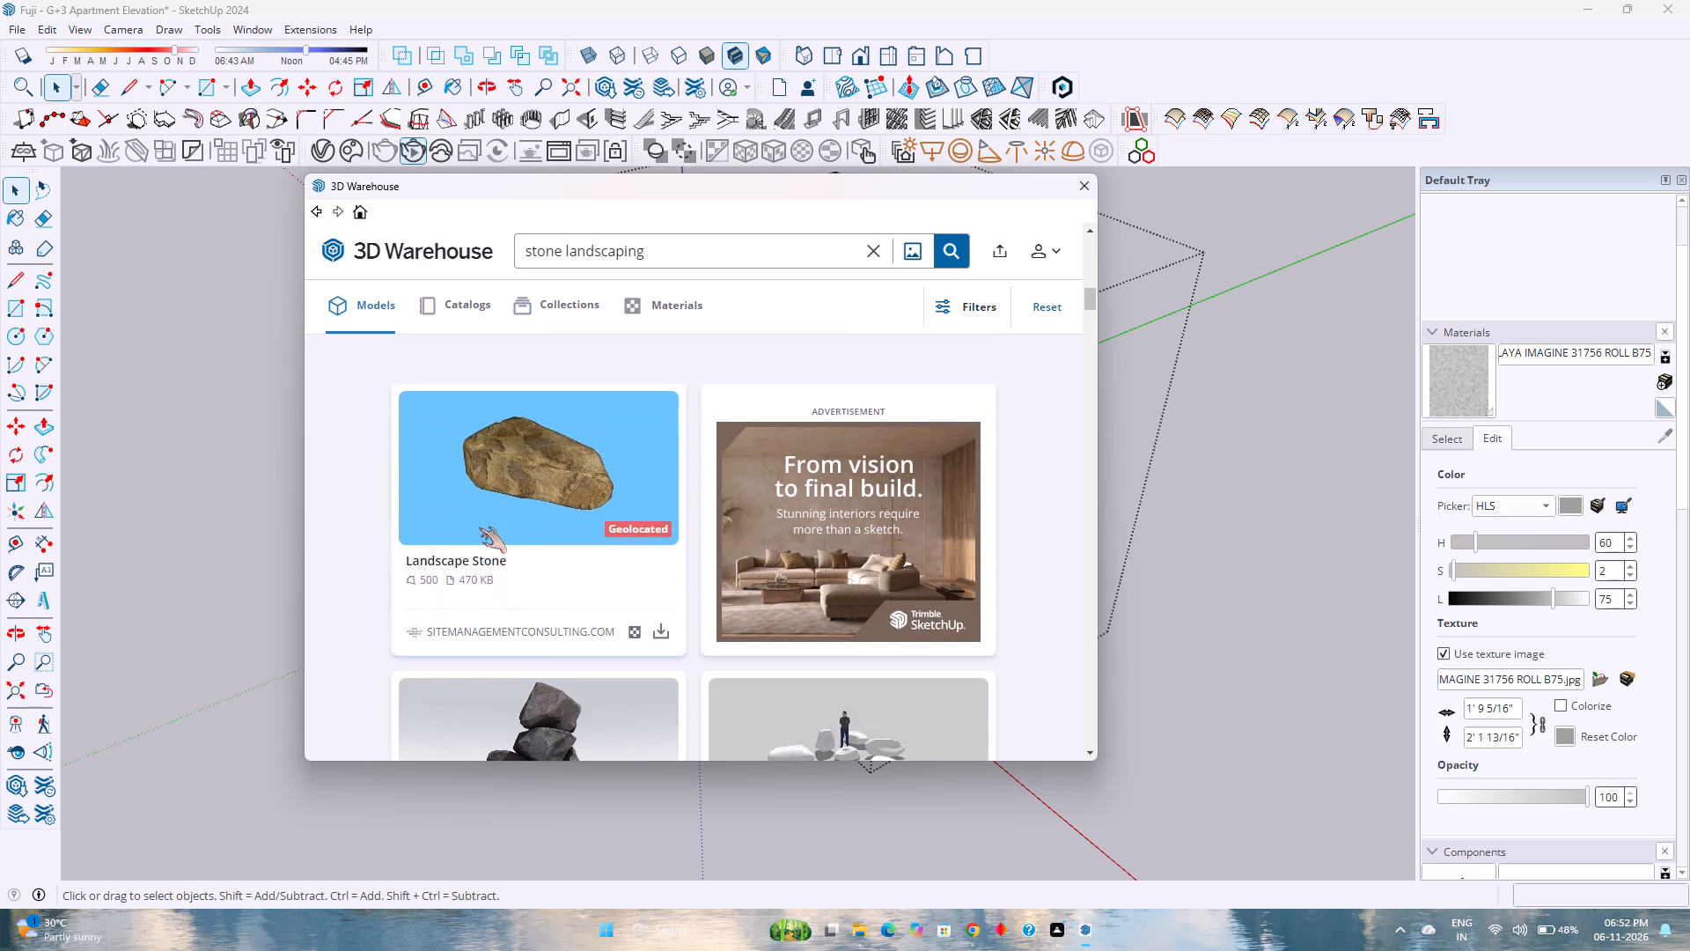
pyautogui.scroll(-3, 479, 527)
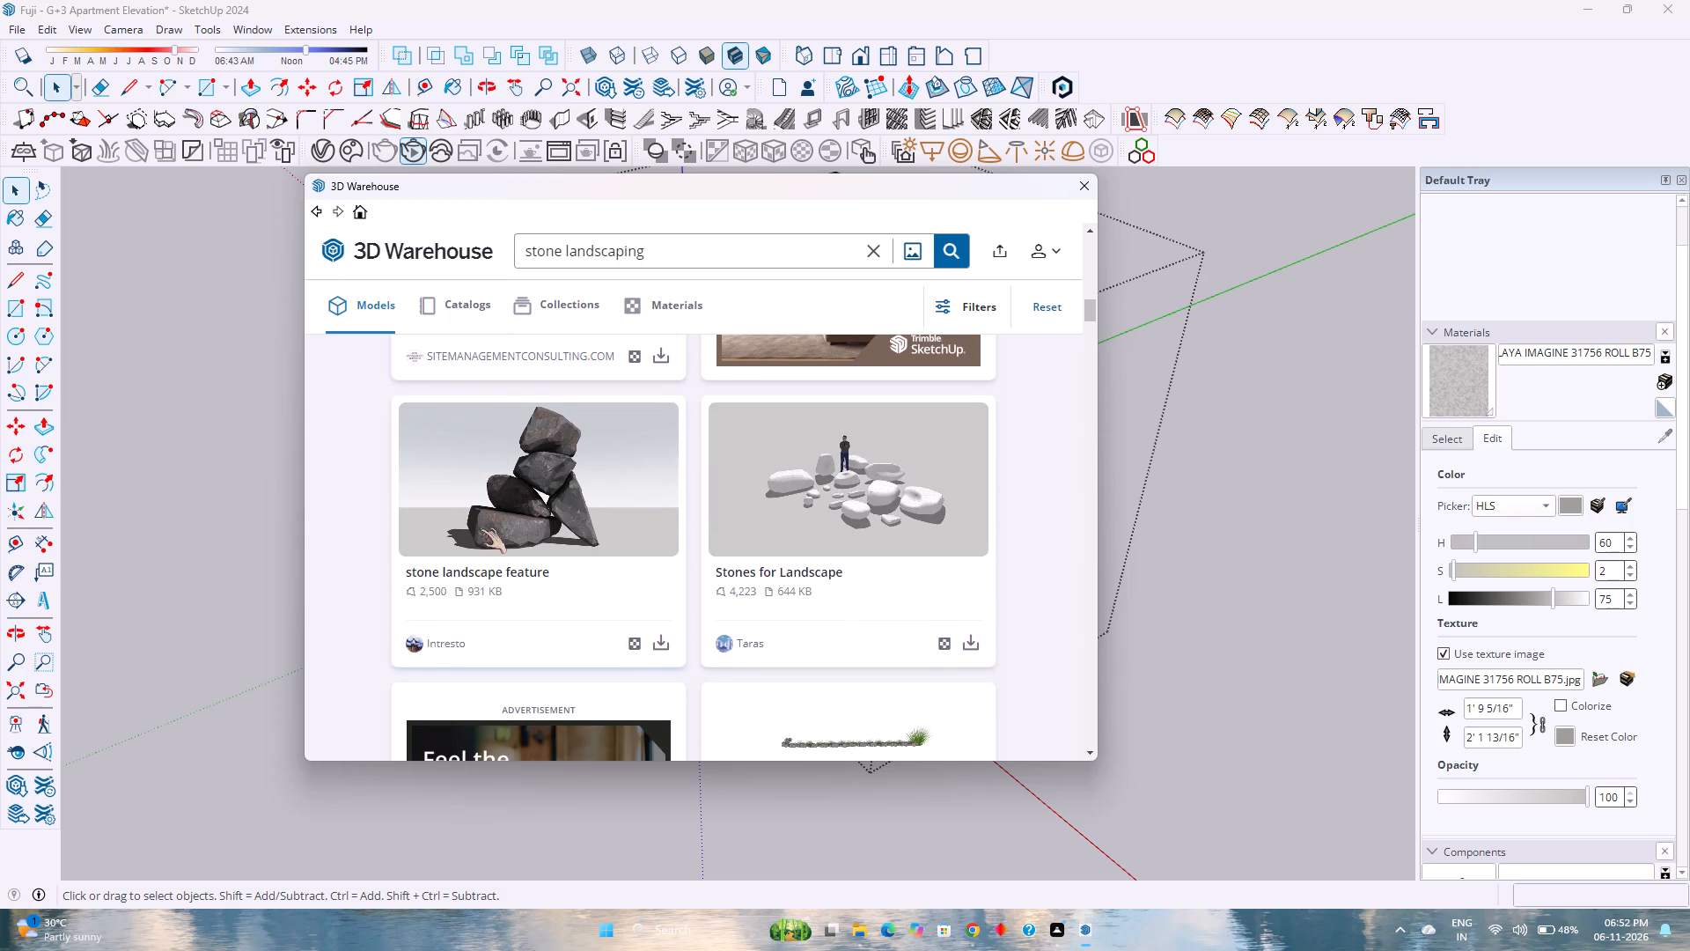
pyautogui.scroll(-4, 479, 527)
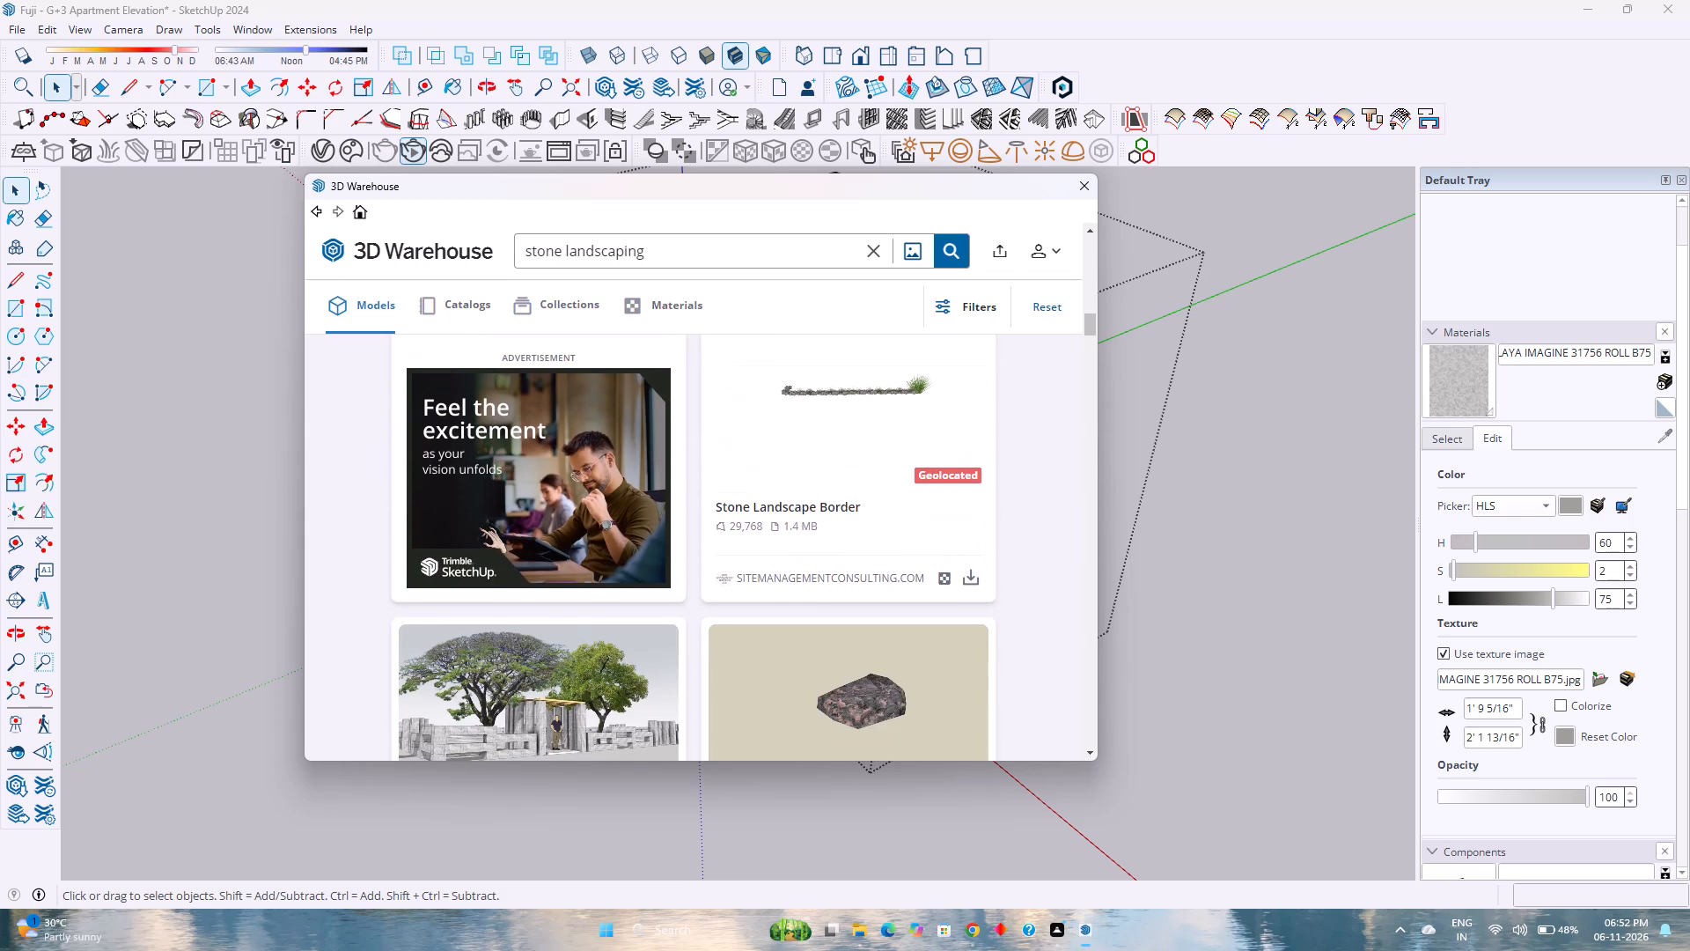
pyautogui.scroll(-4, 479, 527)
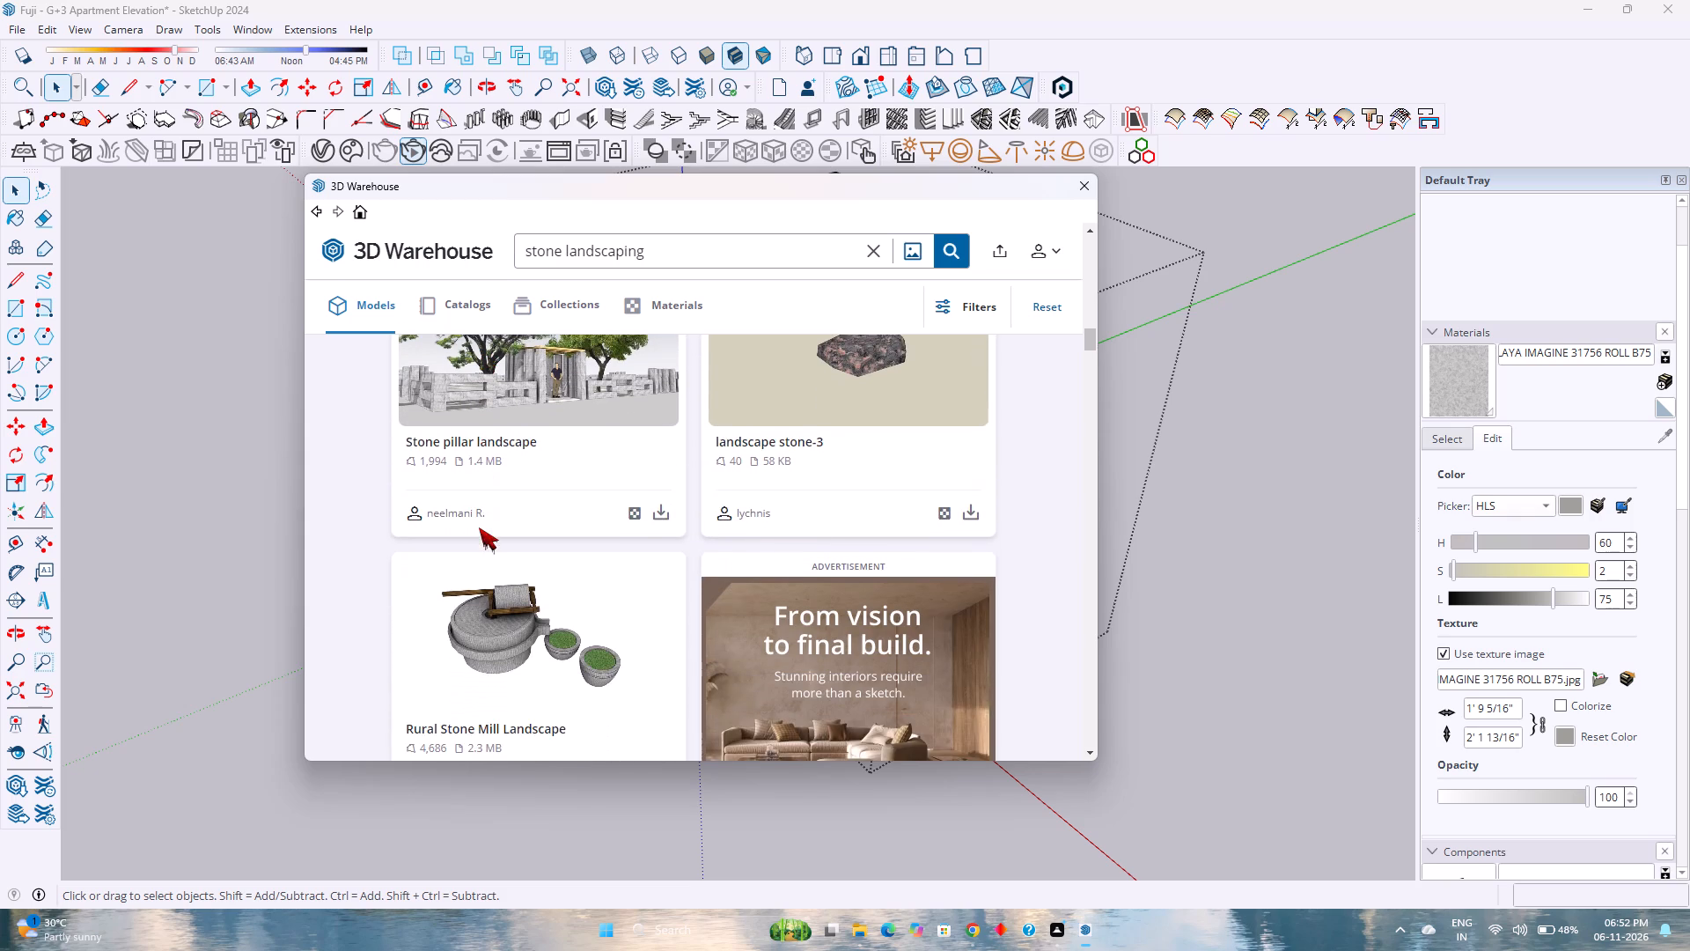
pyautogui.scroll(-3, 479, 527)
pyautogui.scroll(1, 479, 527)
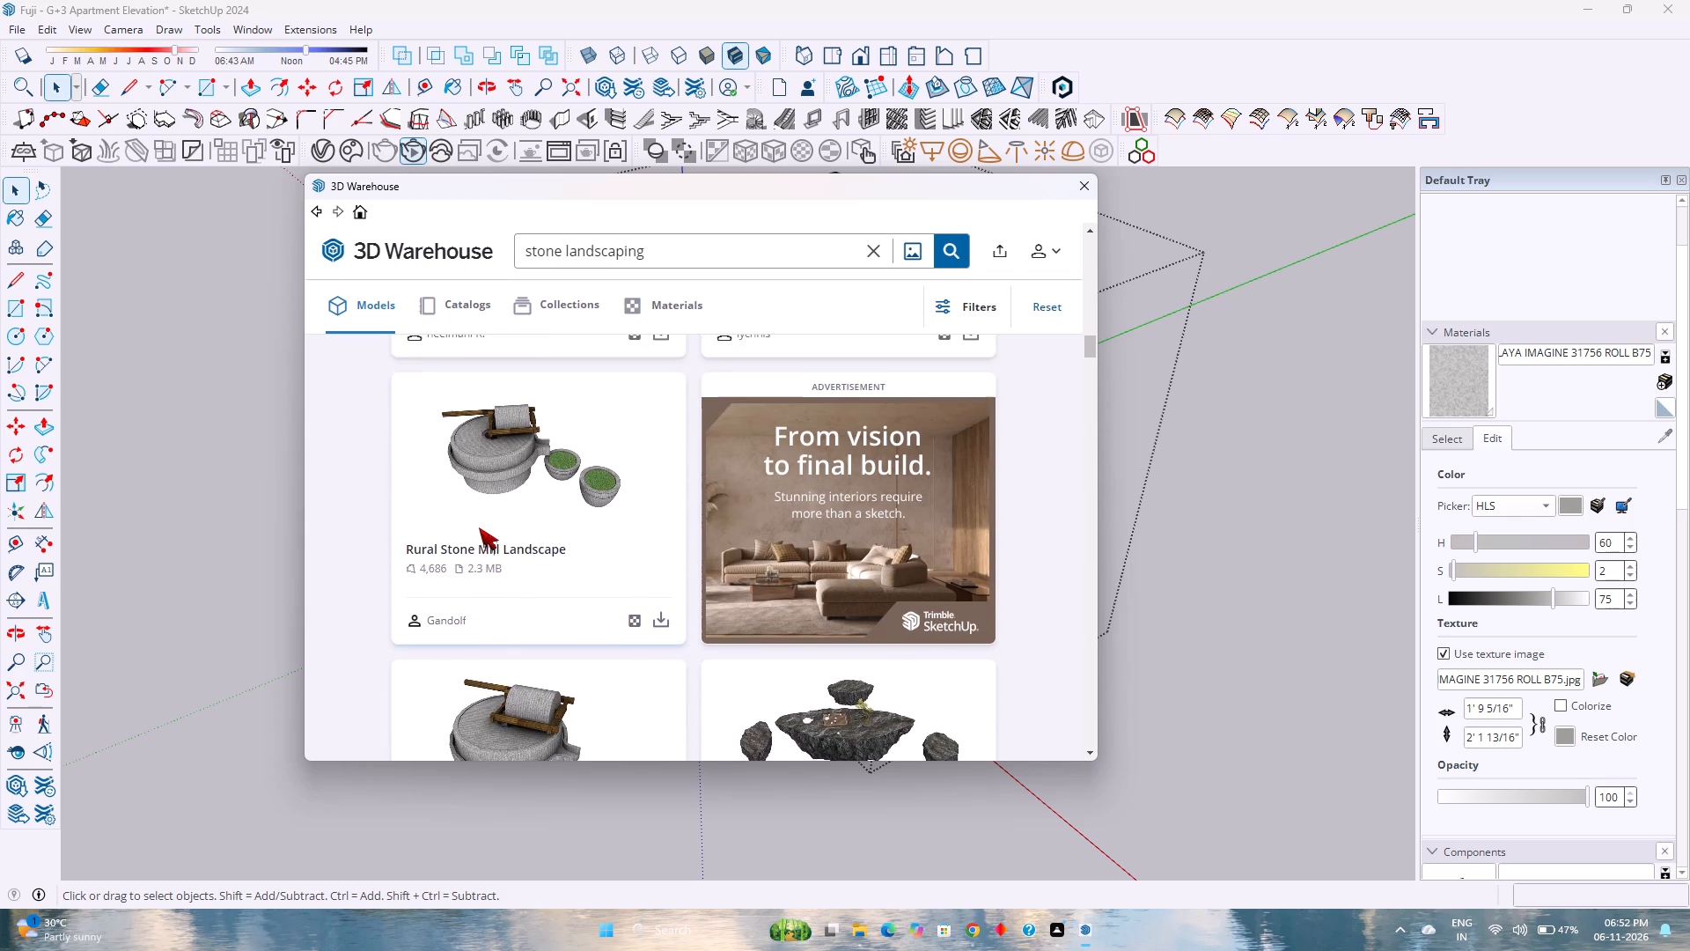
pyautogui.scroll(-3, 479, 527)
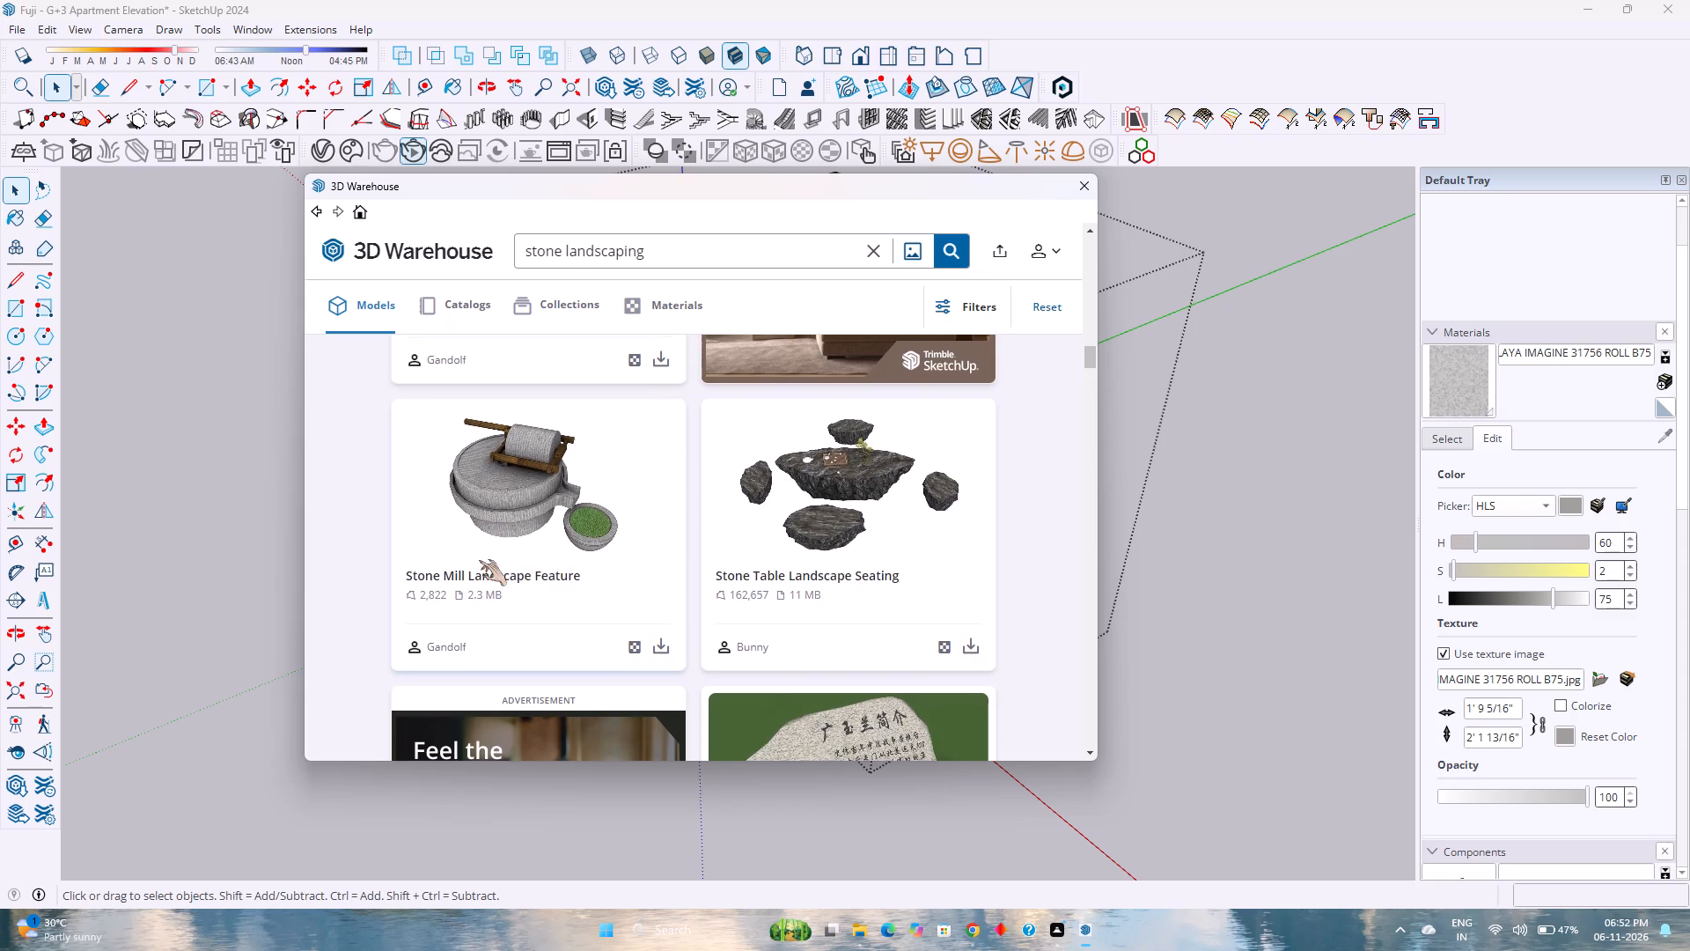
pyautogui.scroll(-5, 479, 560)
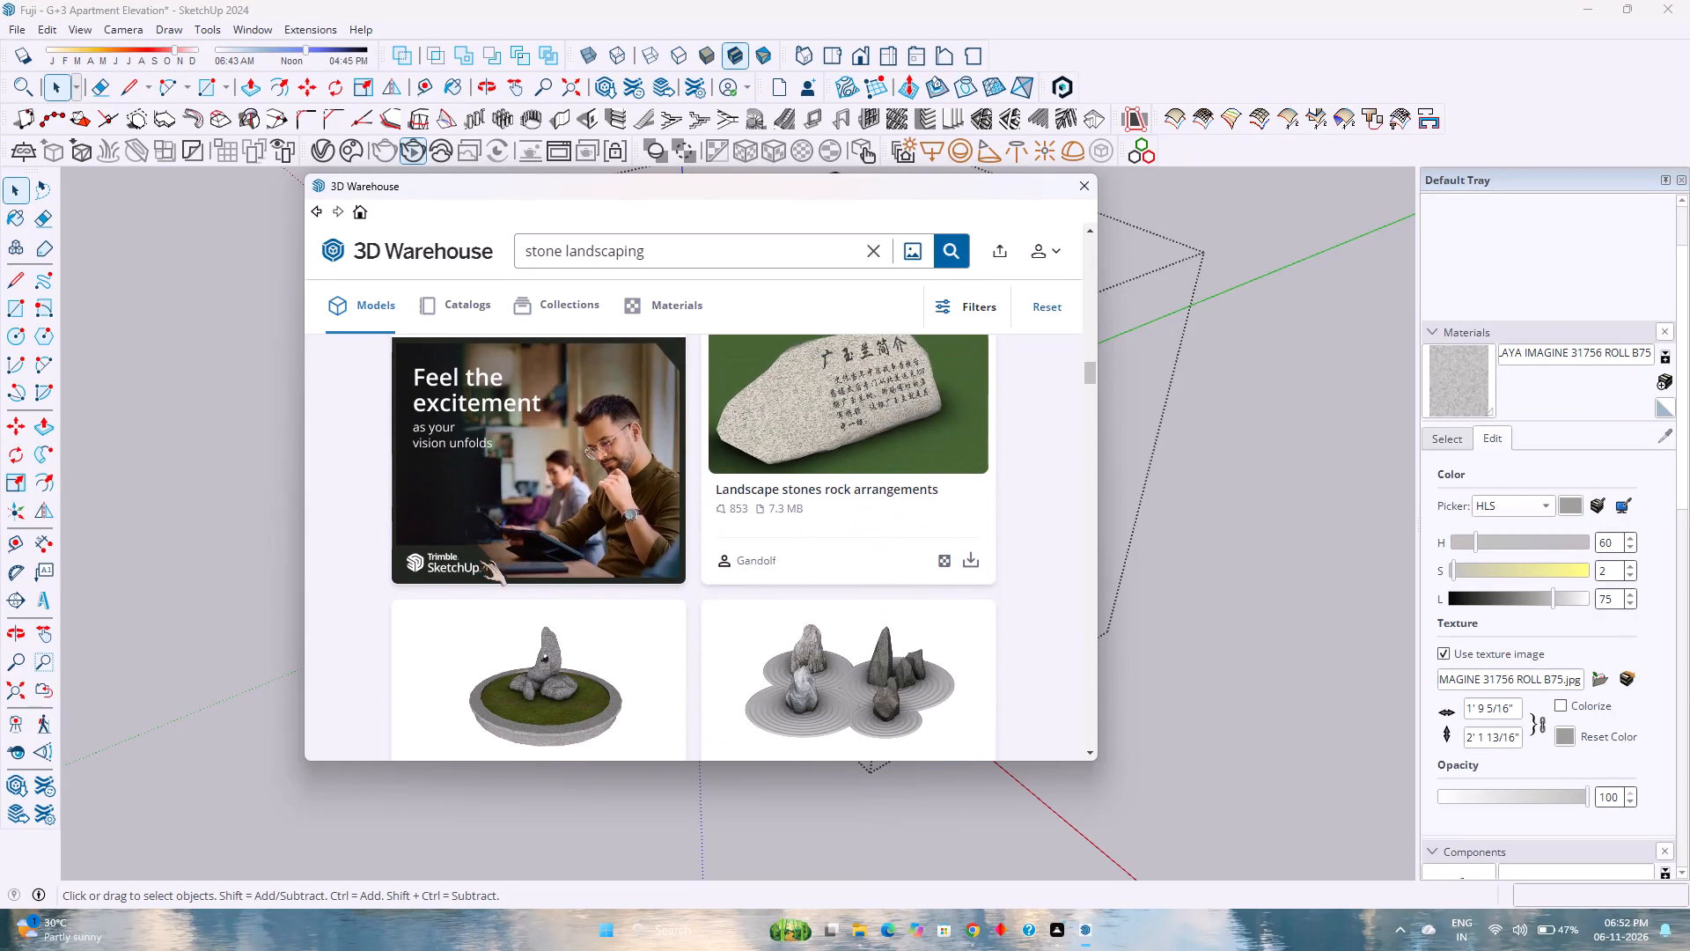
pyautogui.scroll(-3, 479, 560)
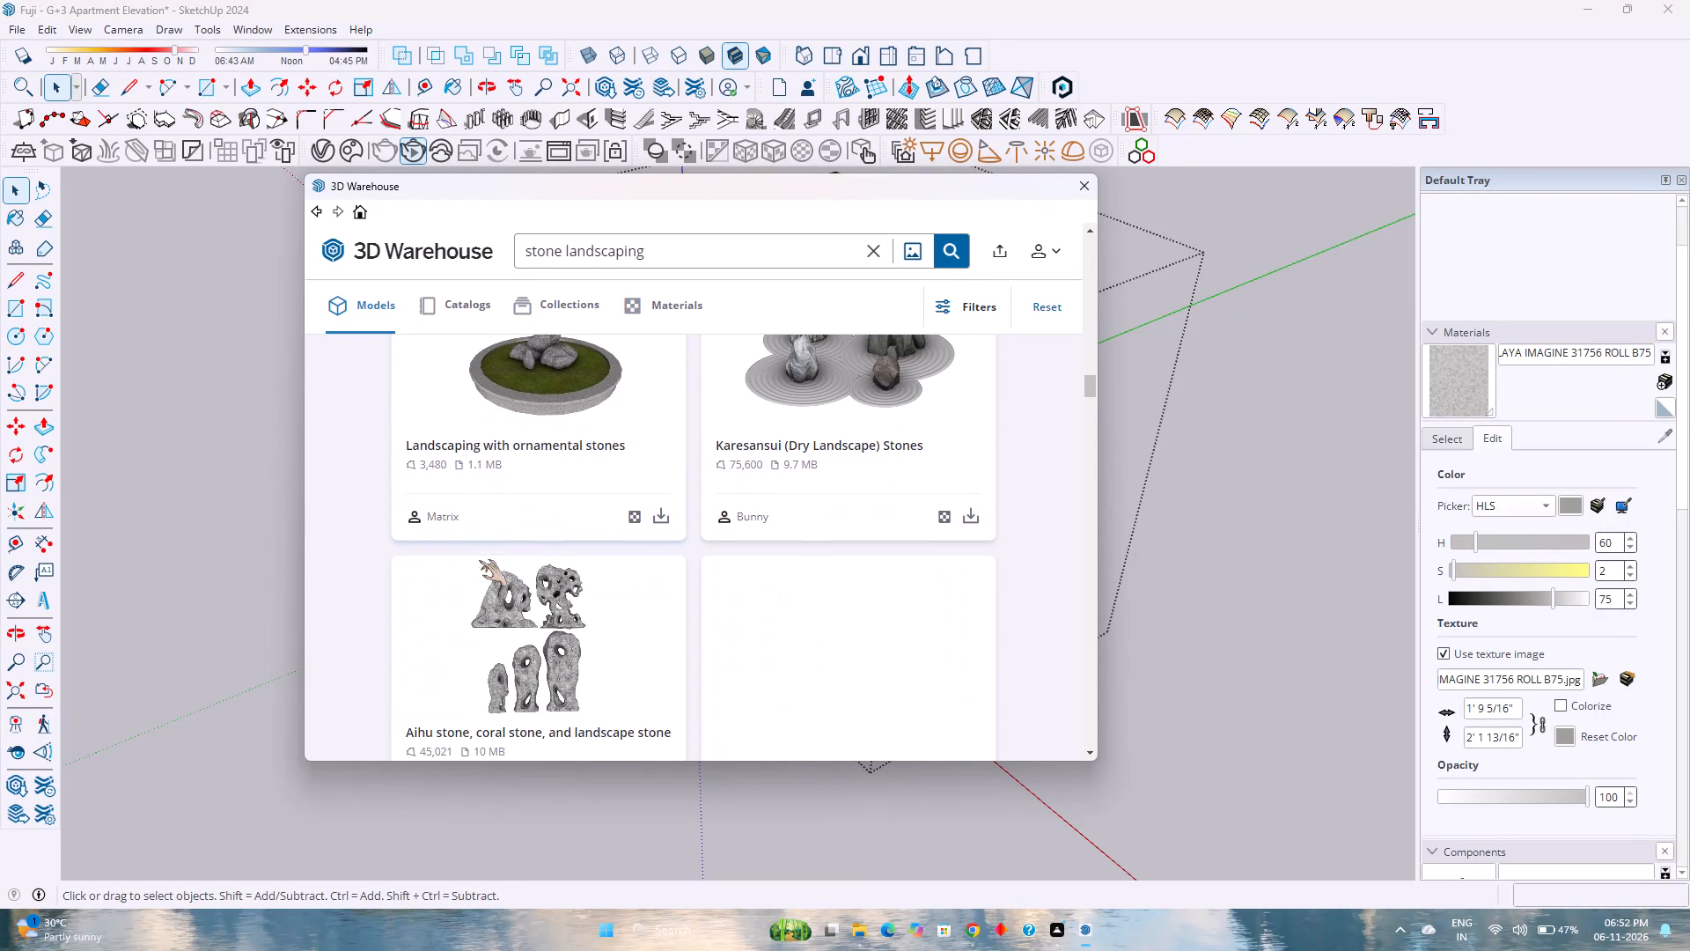
pyautogui.scroll(-3, 479, 560)
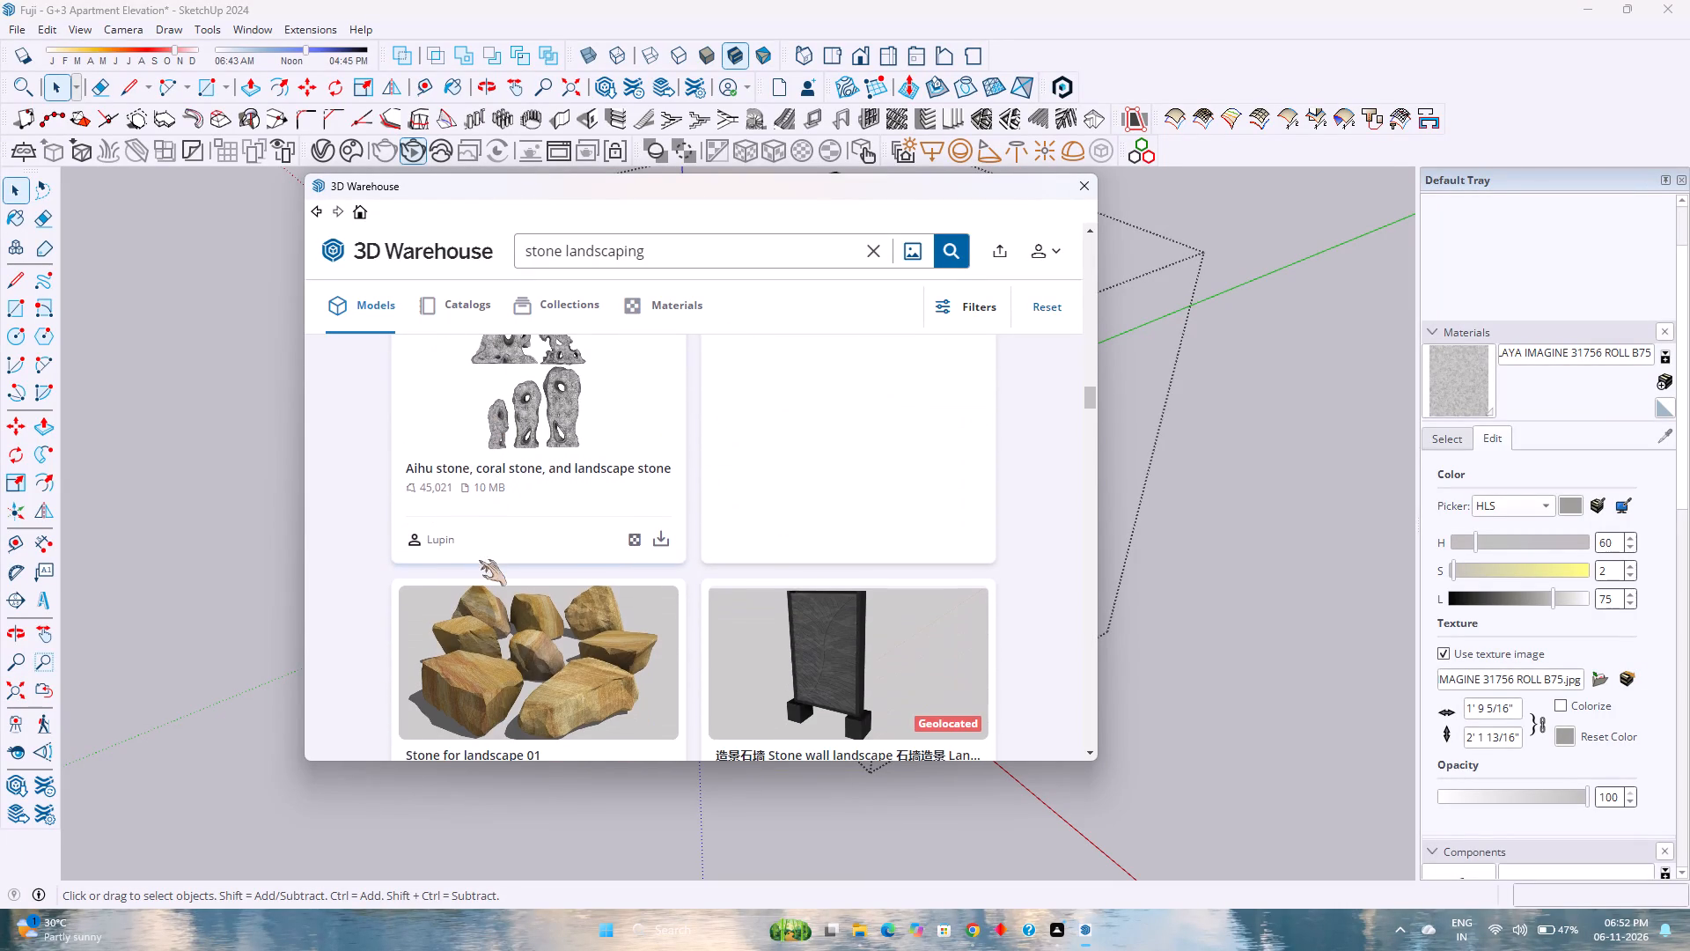
pyautogui.scroll(-1, 479, 560)
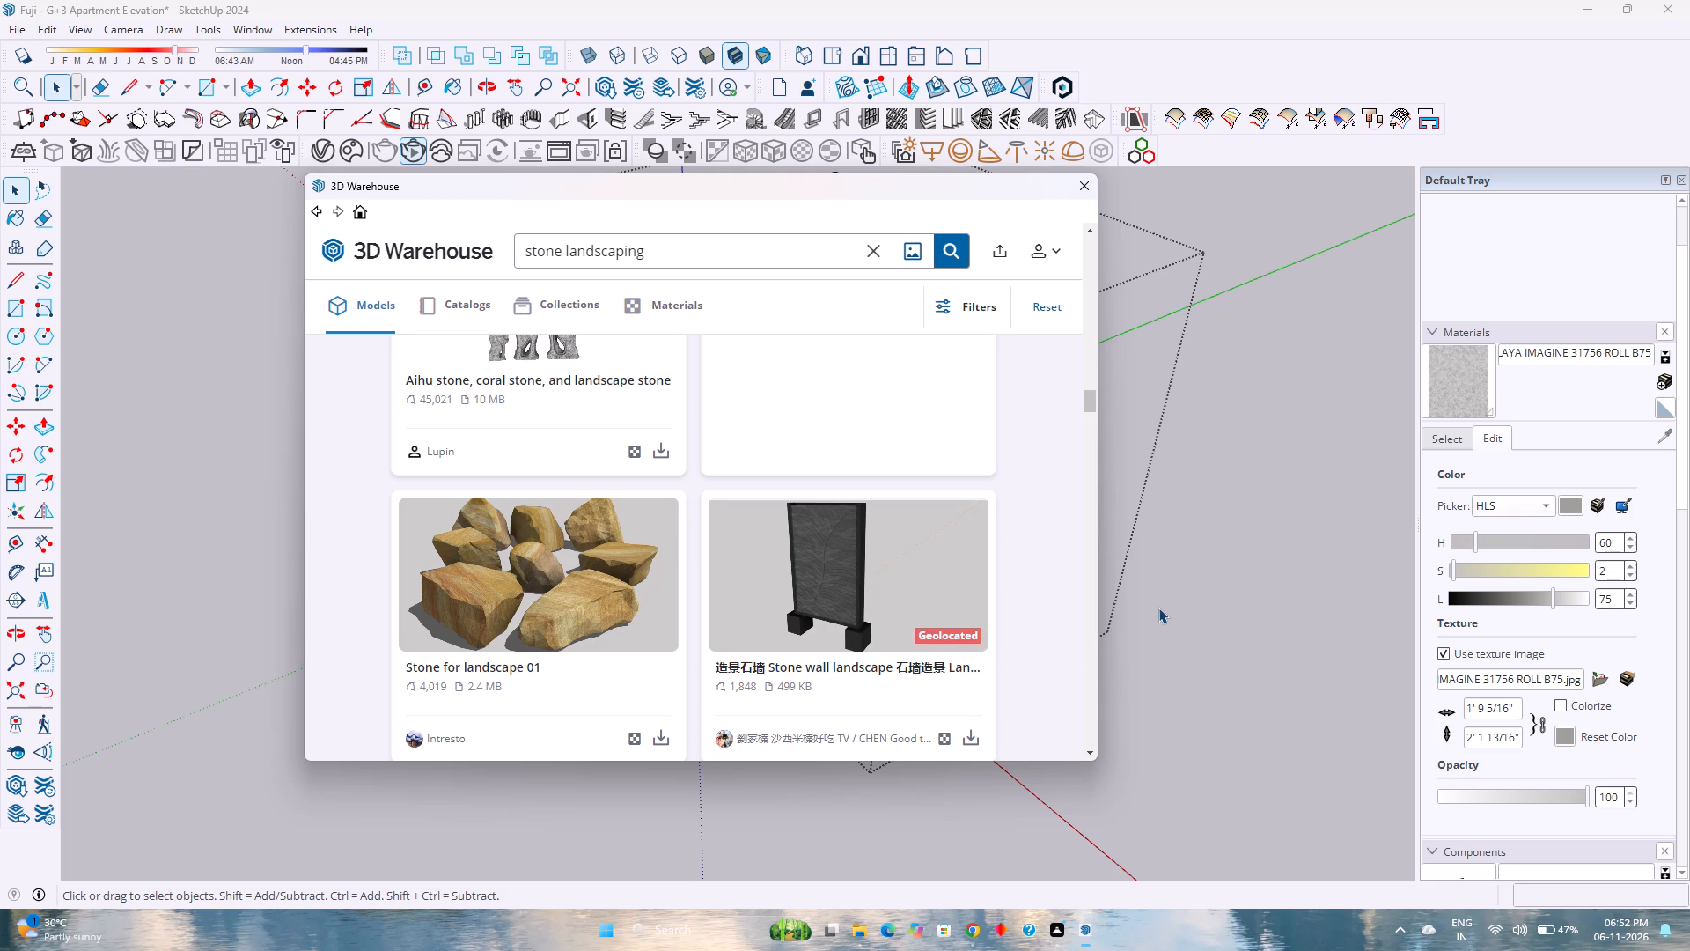
pyautogui.scroll(5, 1158, 608)
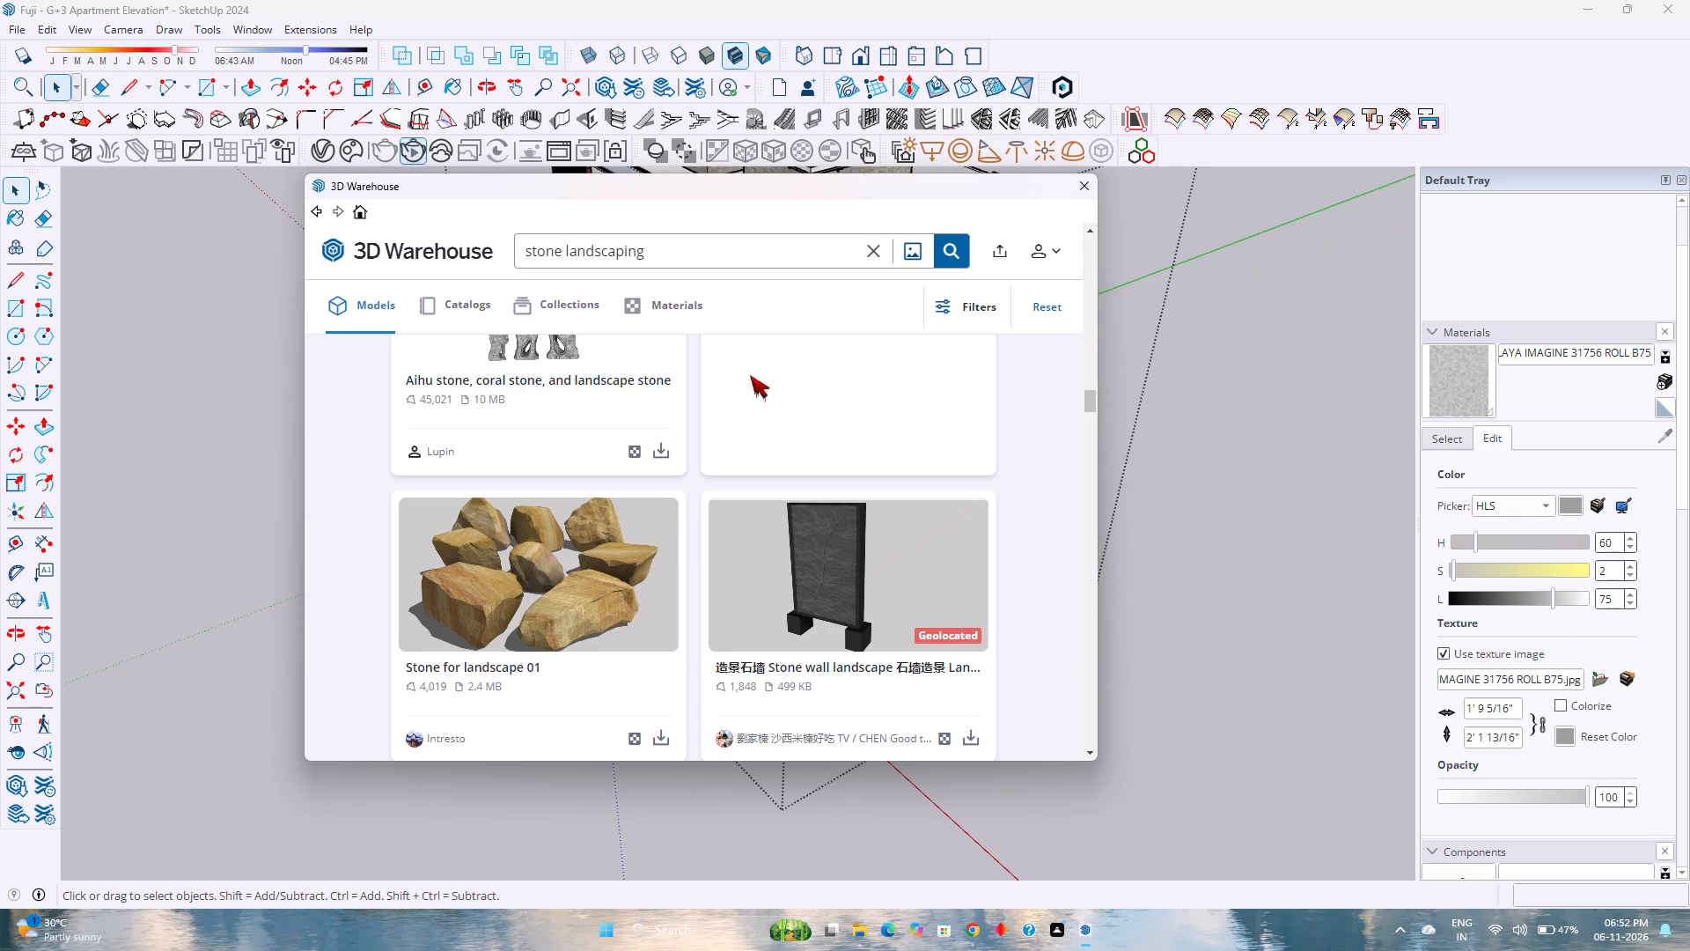
# Change the 3D Warehouse model search to "decorative garden plants".
pyautogui.scroll(-7, 709, 412)
pyautogui.scroll(13, 694, 435)
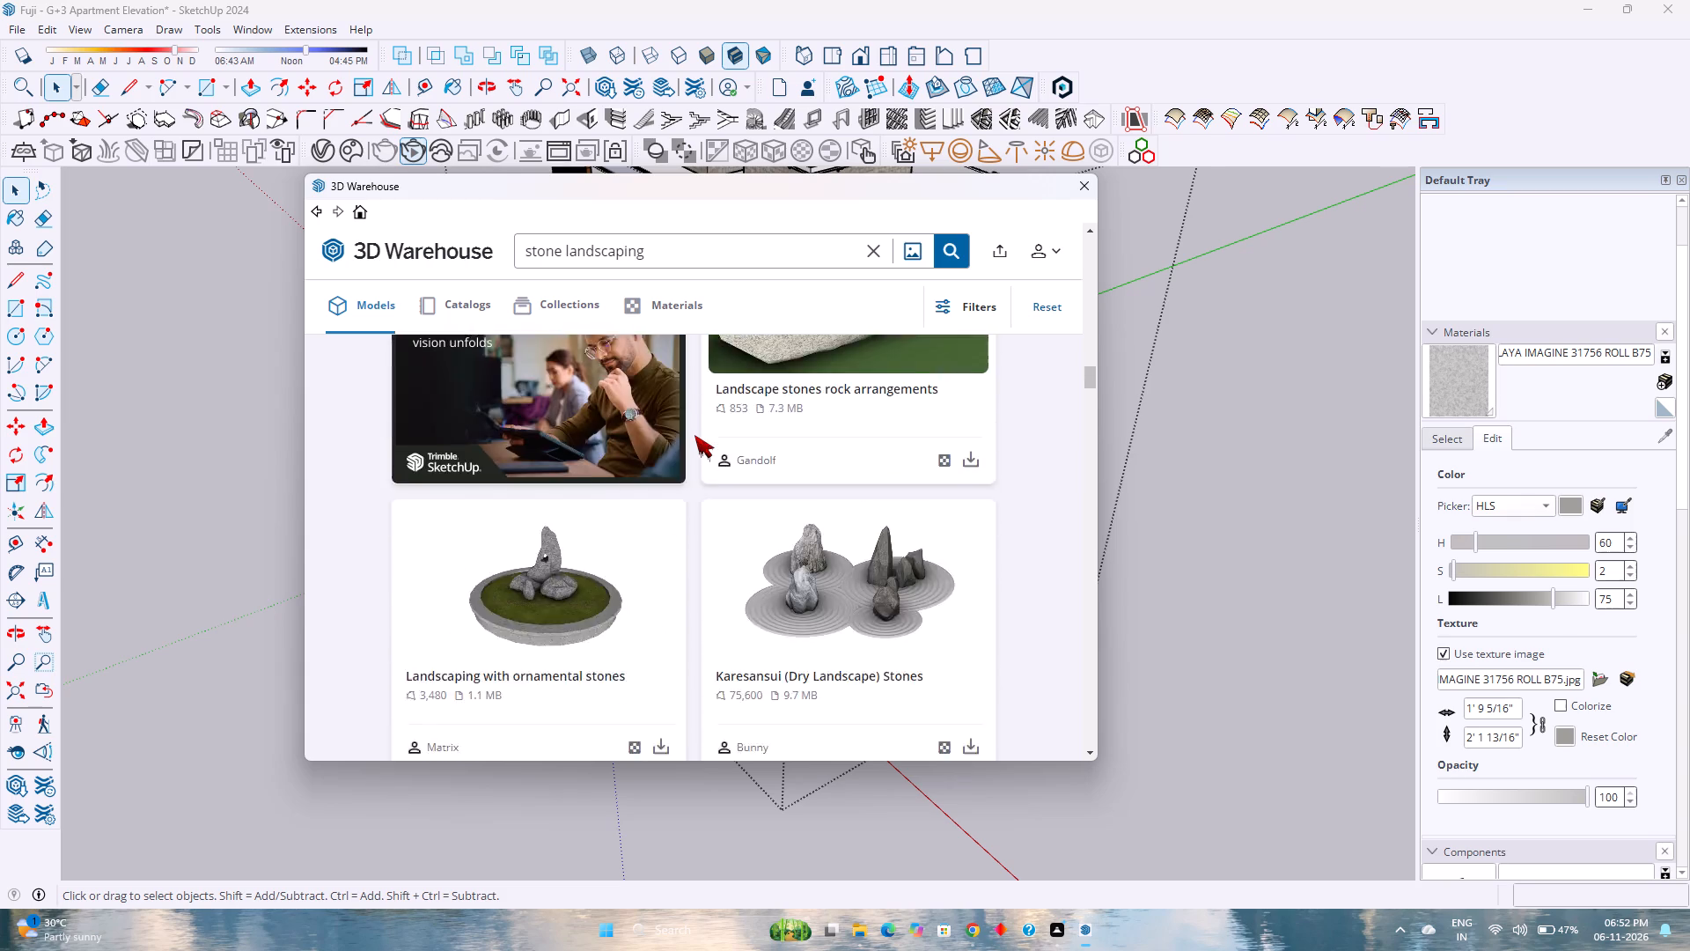
pyautogui.scroll(20, 694, 435)
pyautogui.scroll(15, 694, 435)
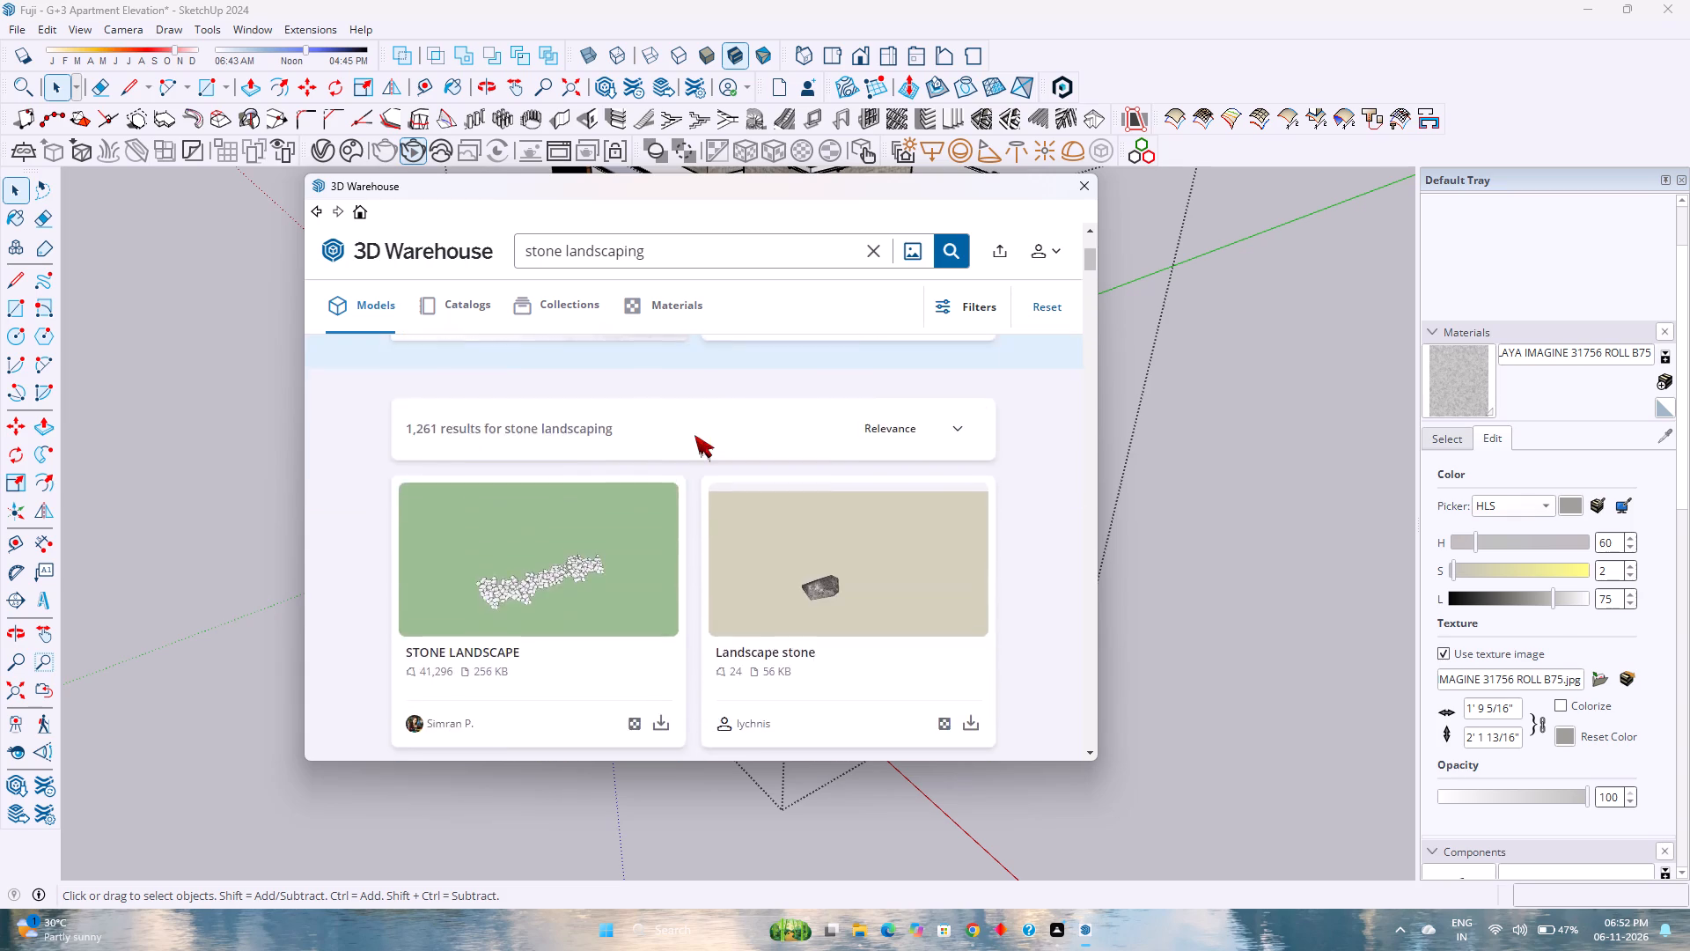
pyautogui.scroll(6, 694, 435)
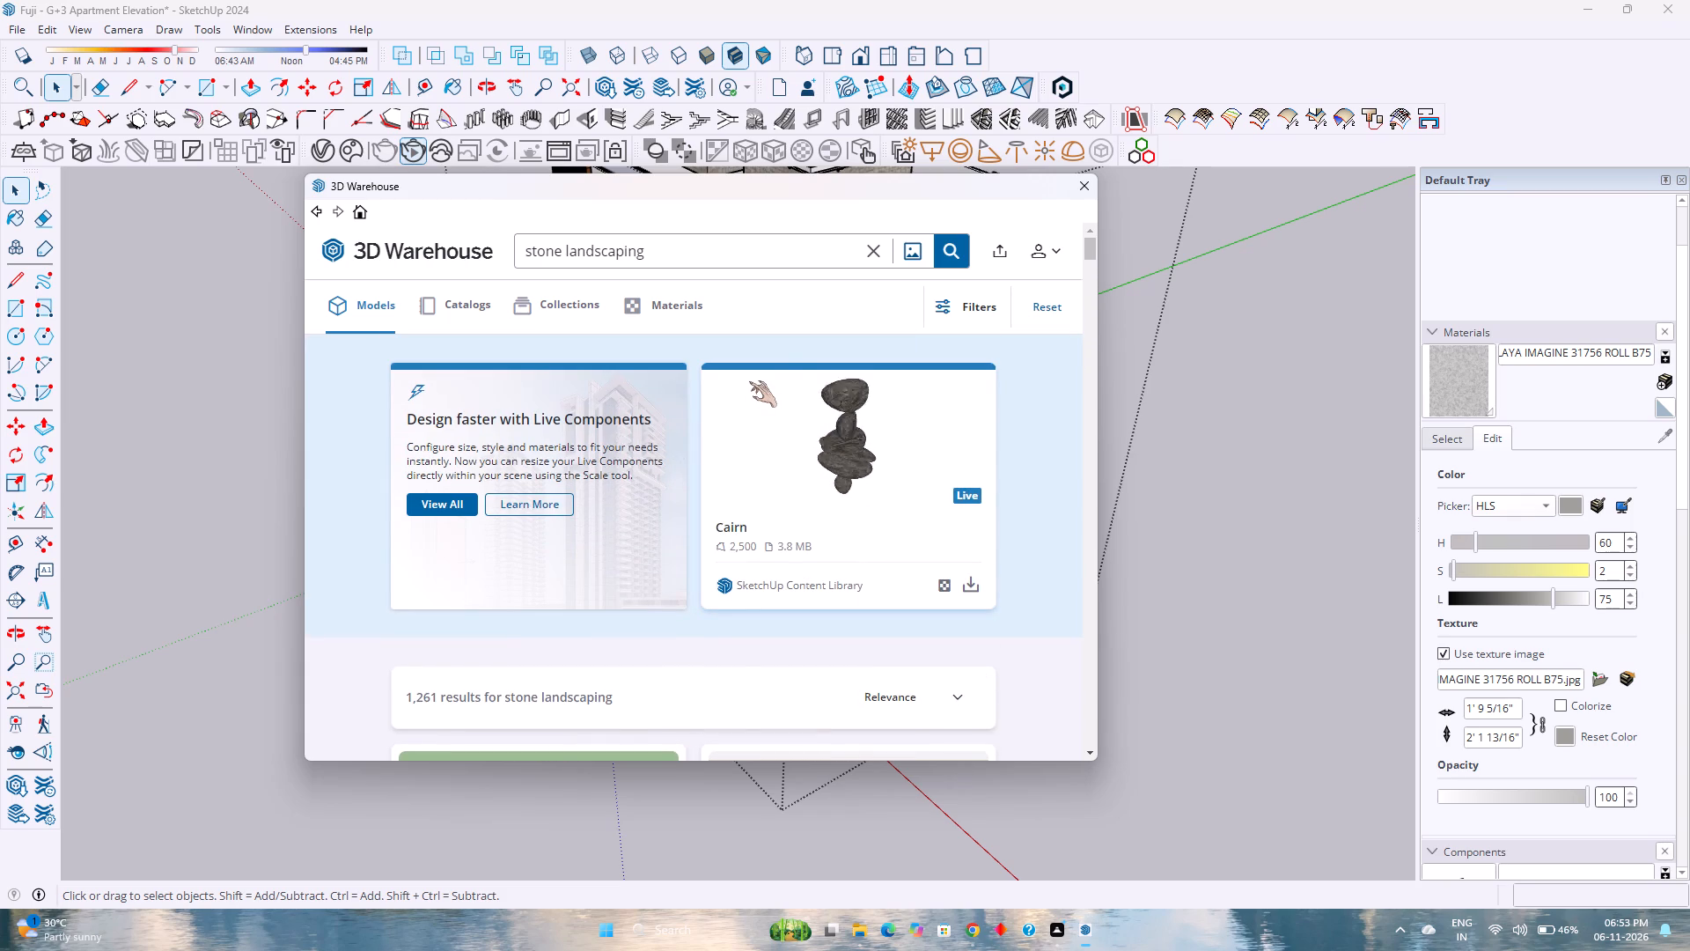
pyautogui.click(660, 262)
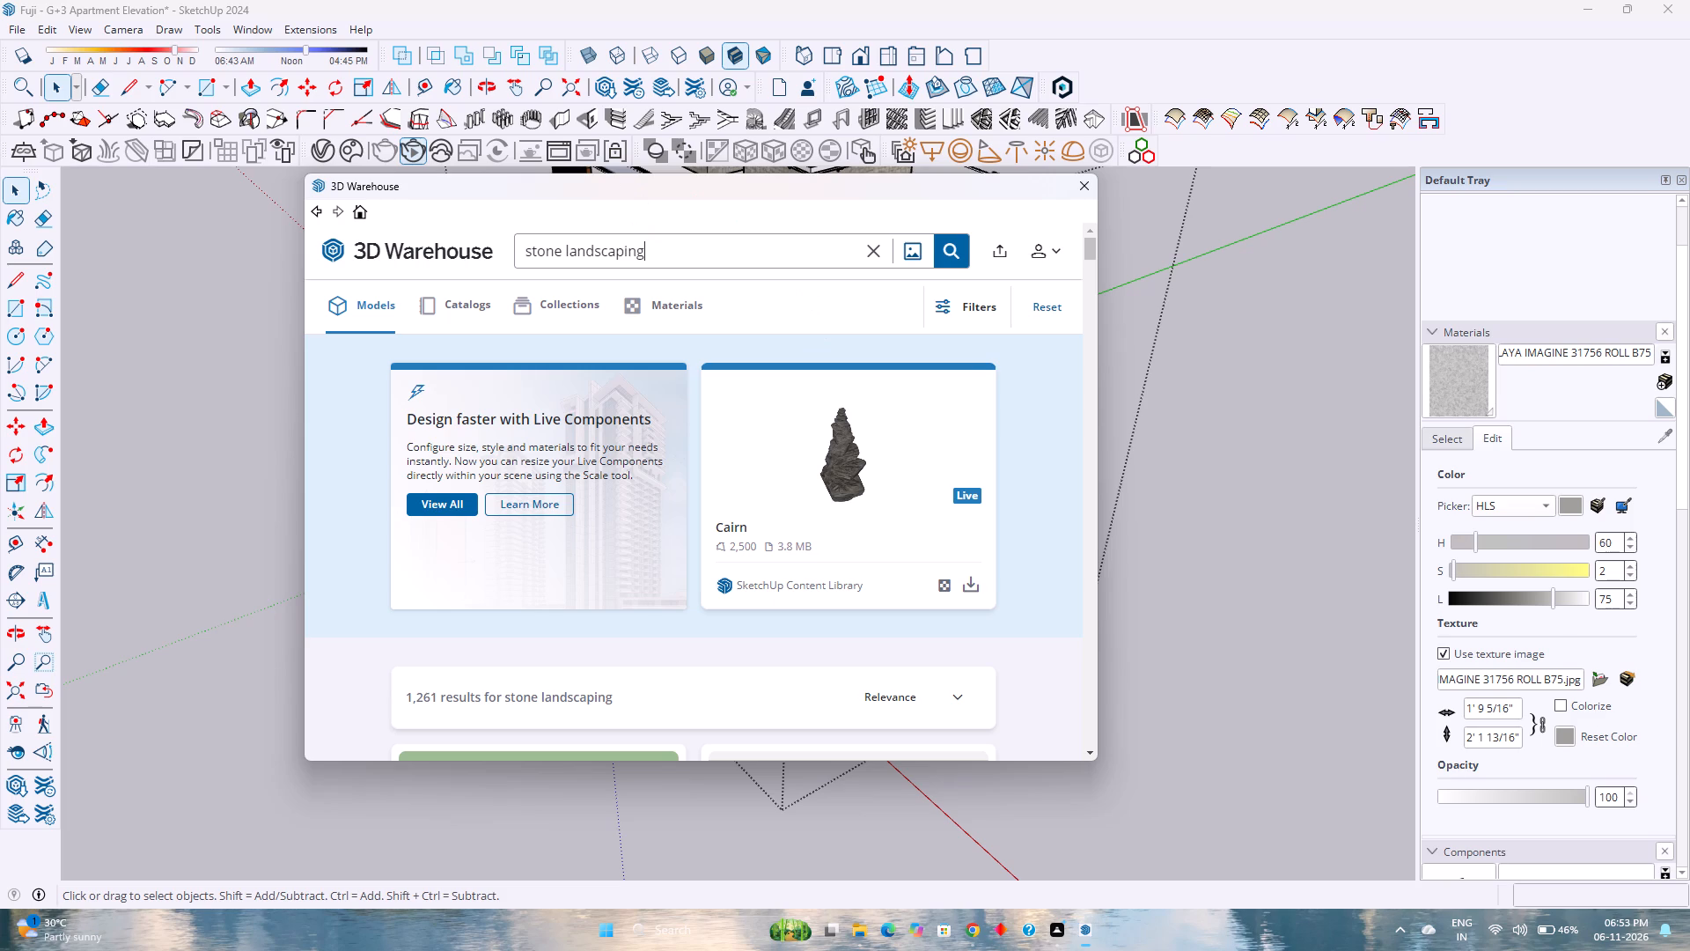
pyautogui.press('BackSpace')
pyautogui.press('BackSpace')
pyautogui.press('BackSpace')
pyautogui.press('BackSpace')
pyautogui.press('BackSpace')
pyautogui.press('BackSpace')
pyautogui.press('BackSpace')
pyautogui.press('BackSpace')
pyautogui.press('BackSpace')
pyautogui.press('BackSpace')
pyautogui.press('BackSpace')
pyautogui.press('BackSpace')
pyautogui.press('BackSpace')
pyautogui.press('BackSpace')
pyautogui.press('BackSpace')
pyautogui.press('BackSpace')
pyautogui.press('BackSpace')
pyautogui.press('BackSpace')
pyautogui.press('BackSpace')
pyautogui.press('BackSpace')
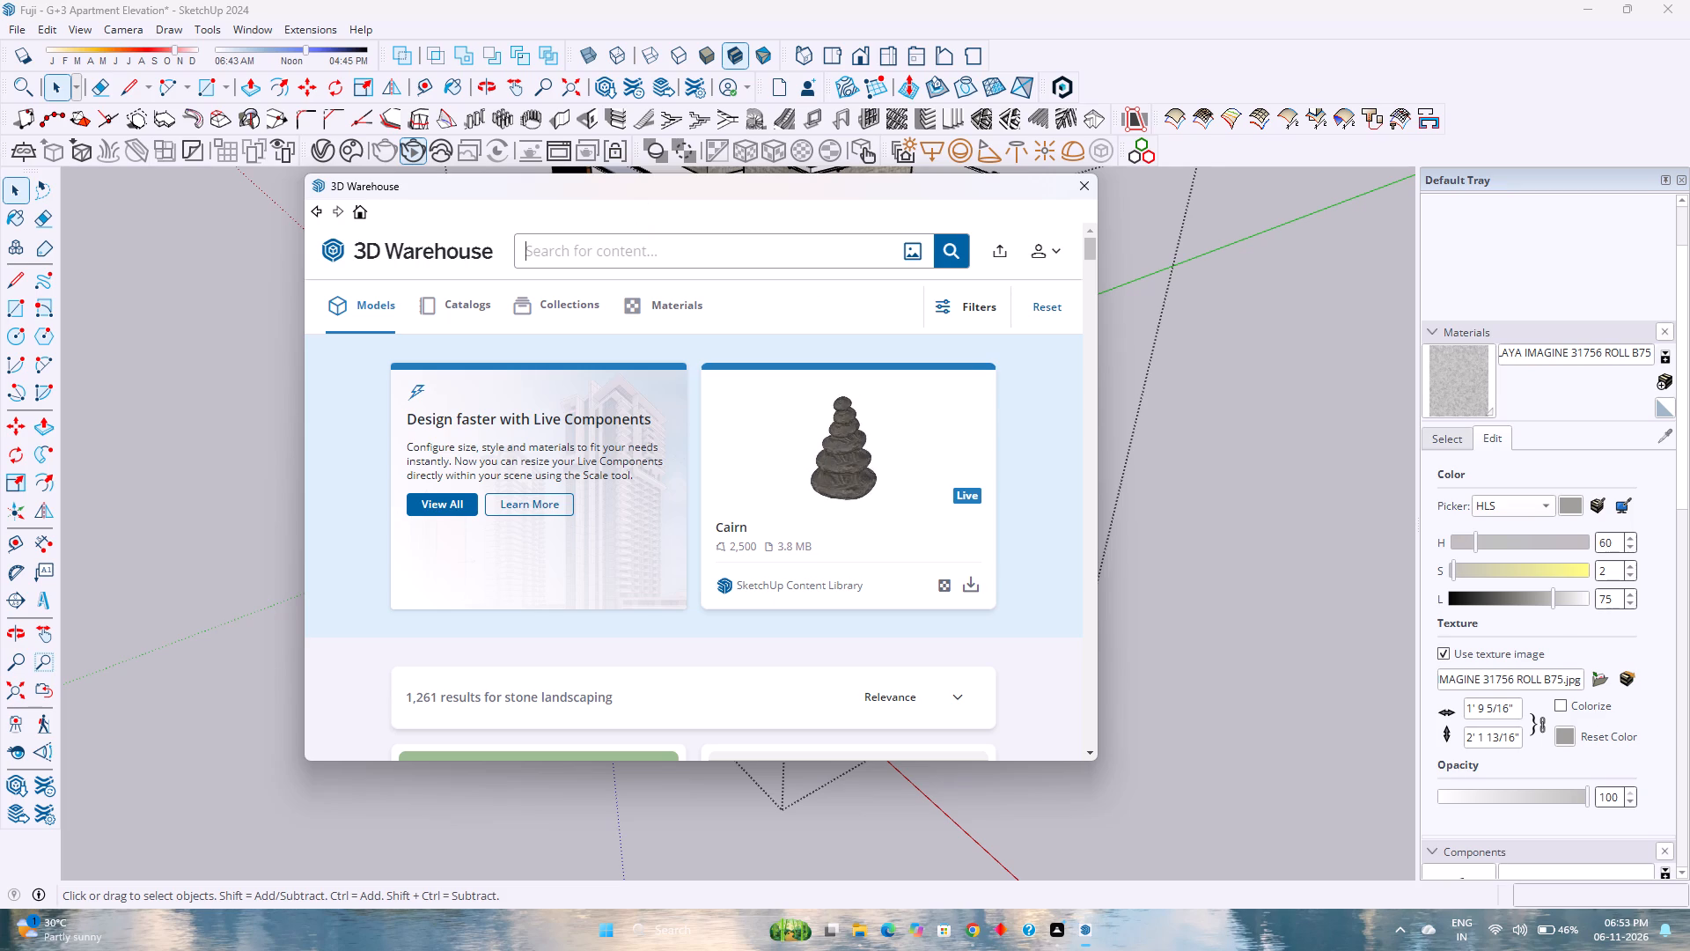
pyautogui.write('decorative')
pyautogui.press('space')
pyautogui.write('garden plants')
pyautogui.press('Return')
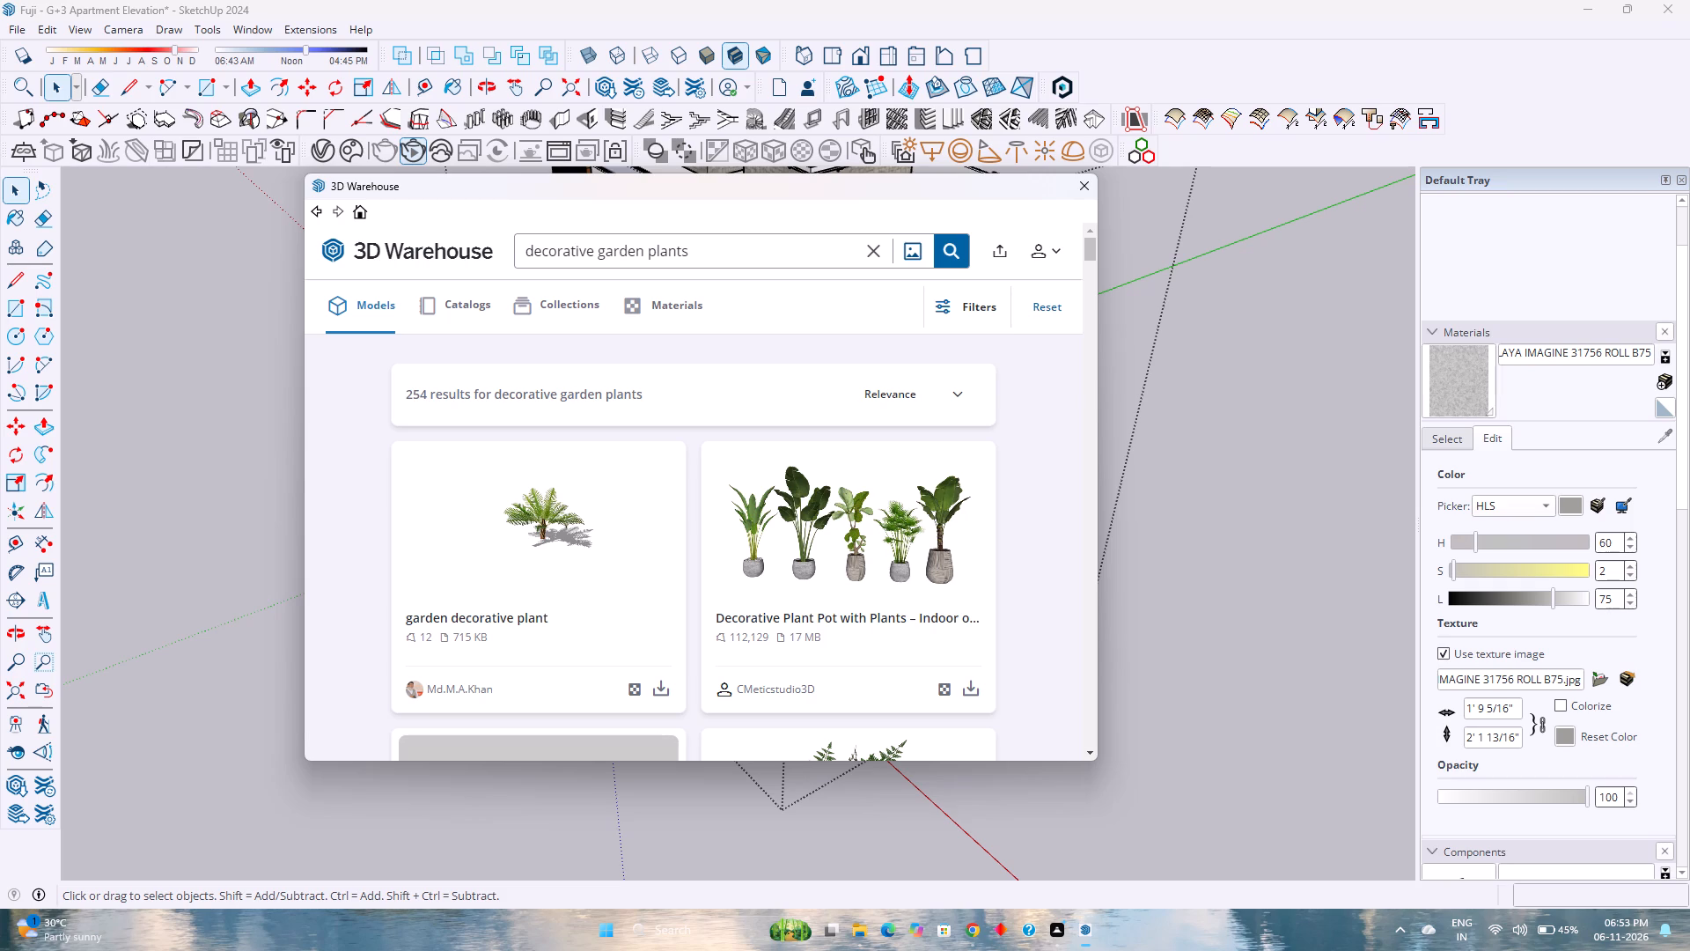
# Examine the "decorative garden plants" models in the search results for shrubs, planting beds or planters suited to the kerbed strips.
pyautogui.scroll(-6, 557, 497)
pyautogui.scroll(3, 558, 512)
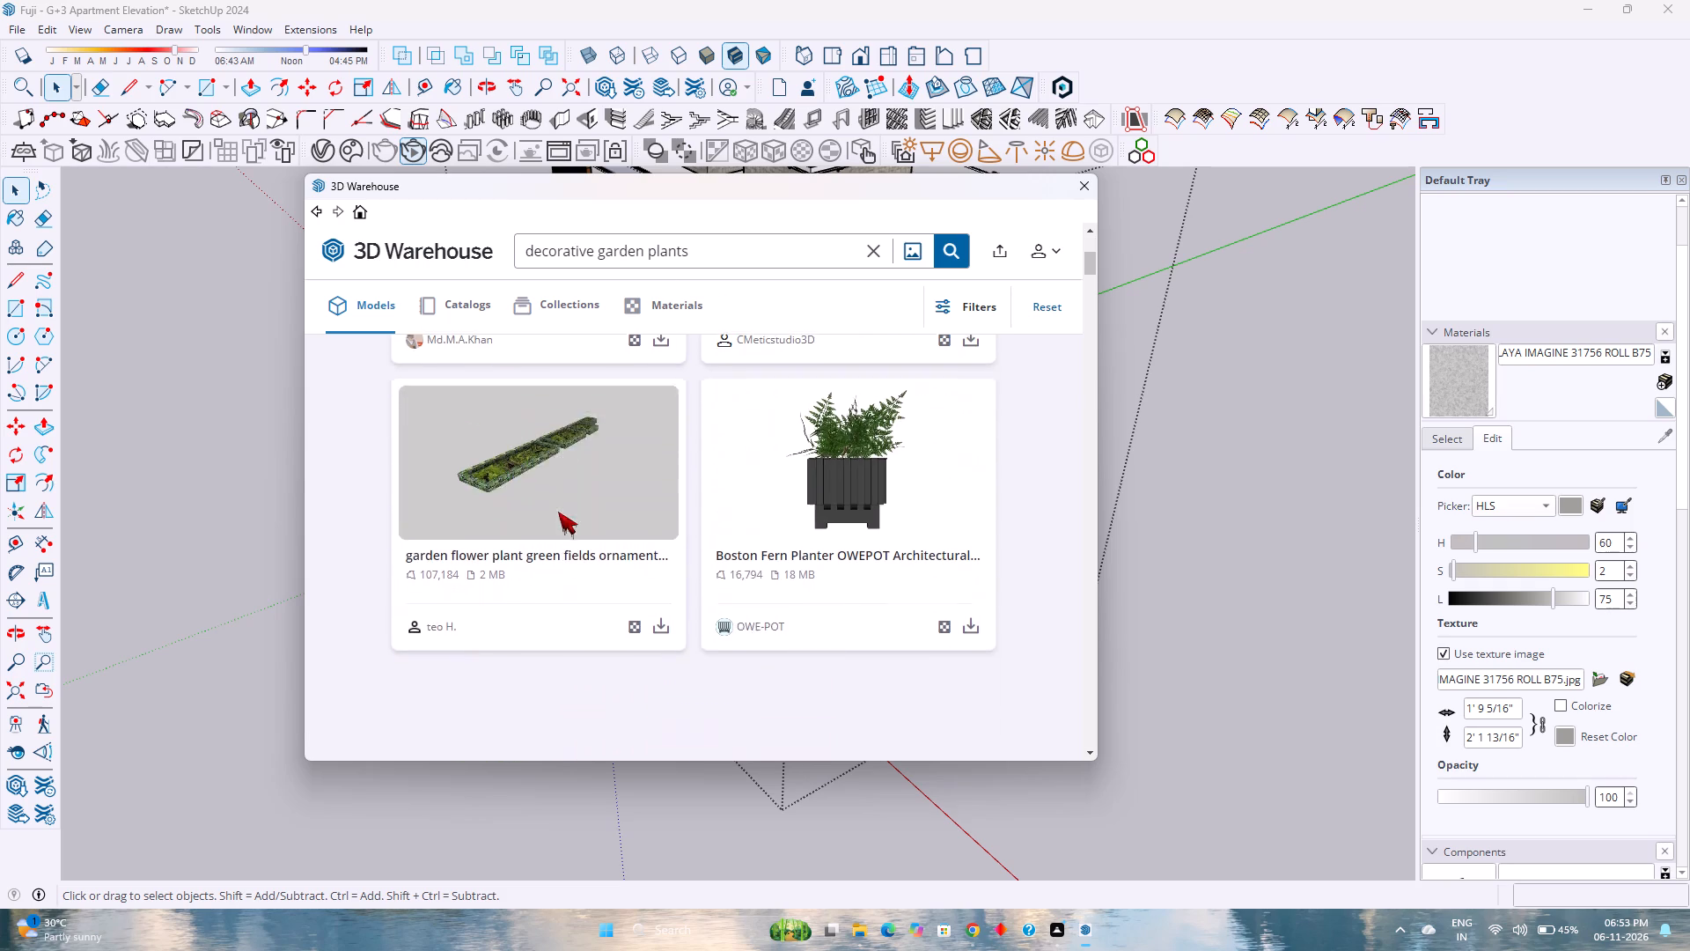
pyautogui.scroll(-7, 561, 512)
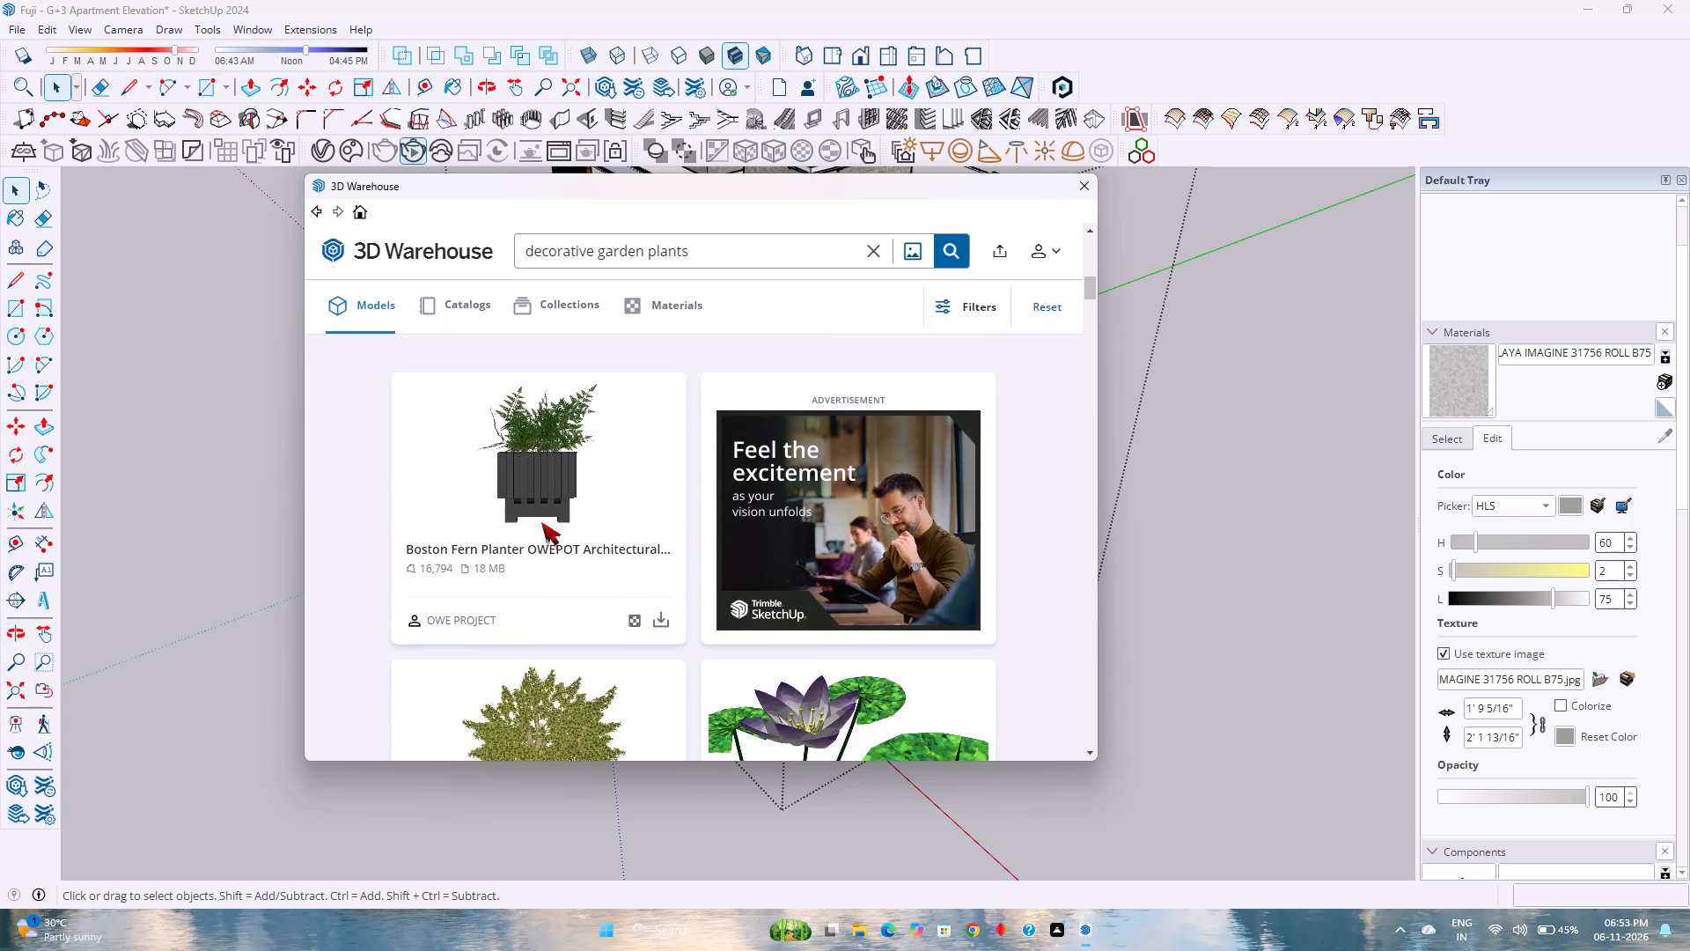
pyautogui.scroll(-14, 541, 522)
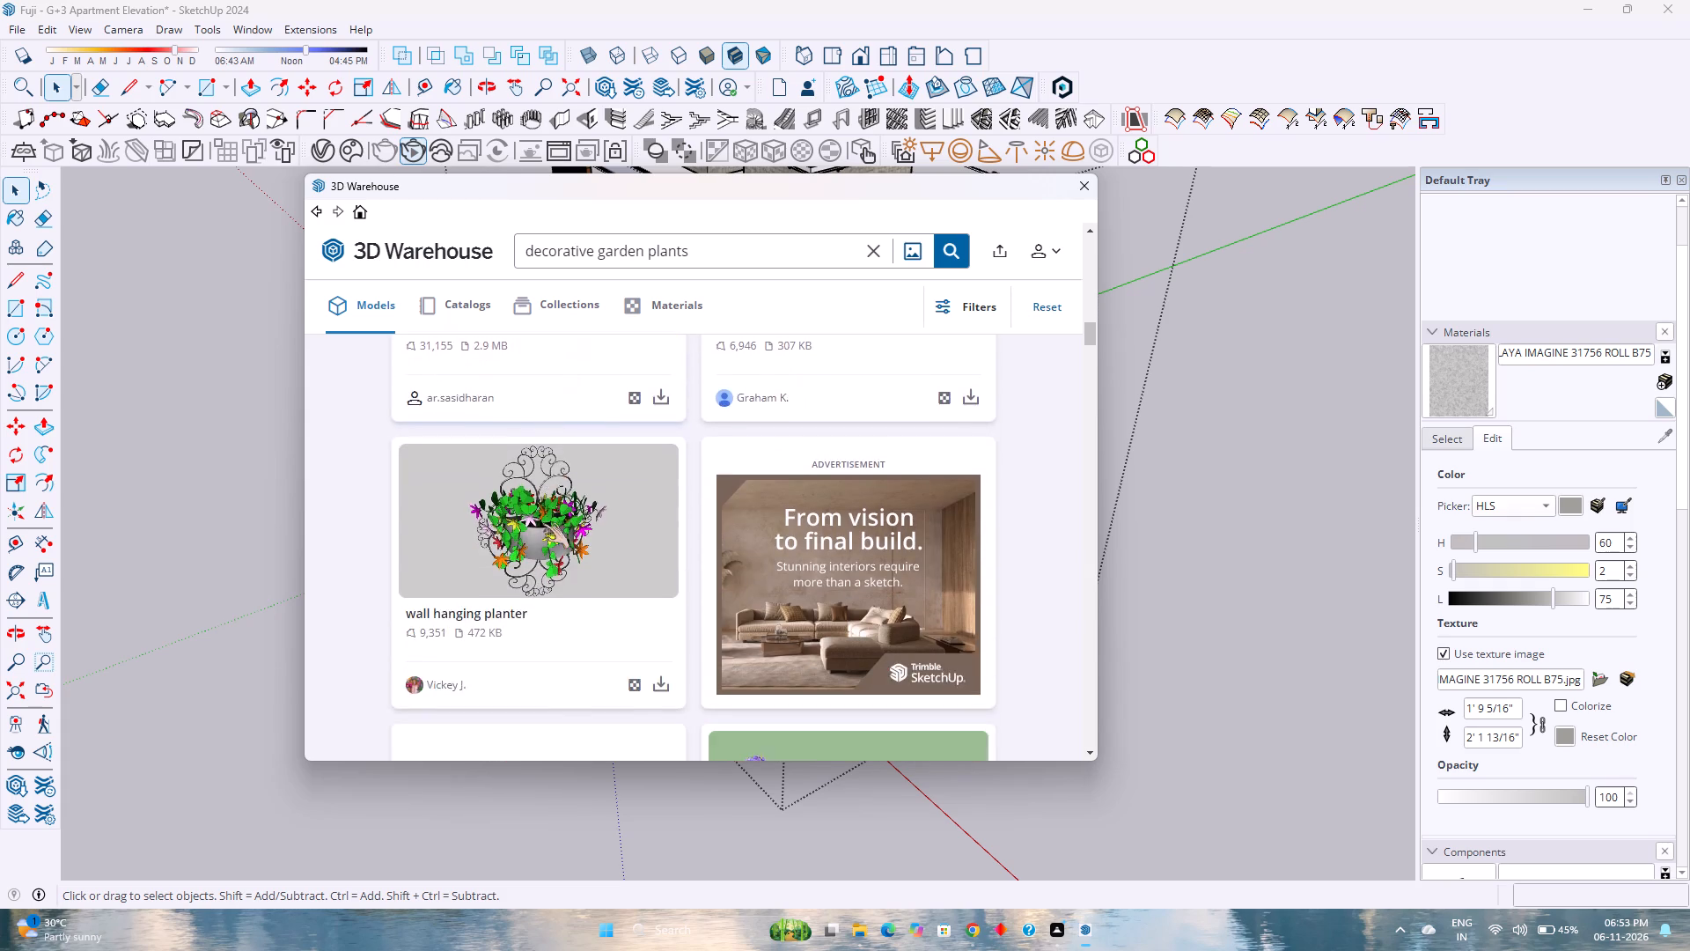
pyautogui.scroll(-12, 541, 522)
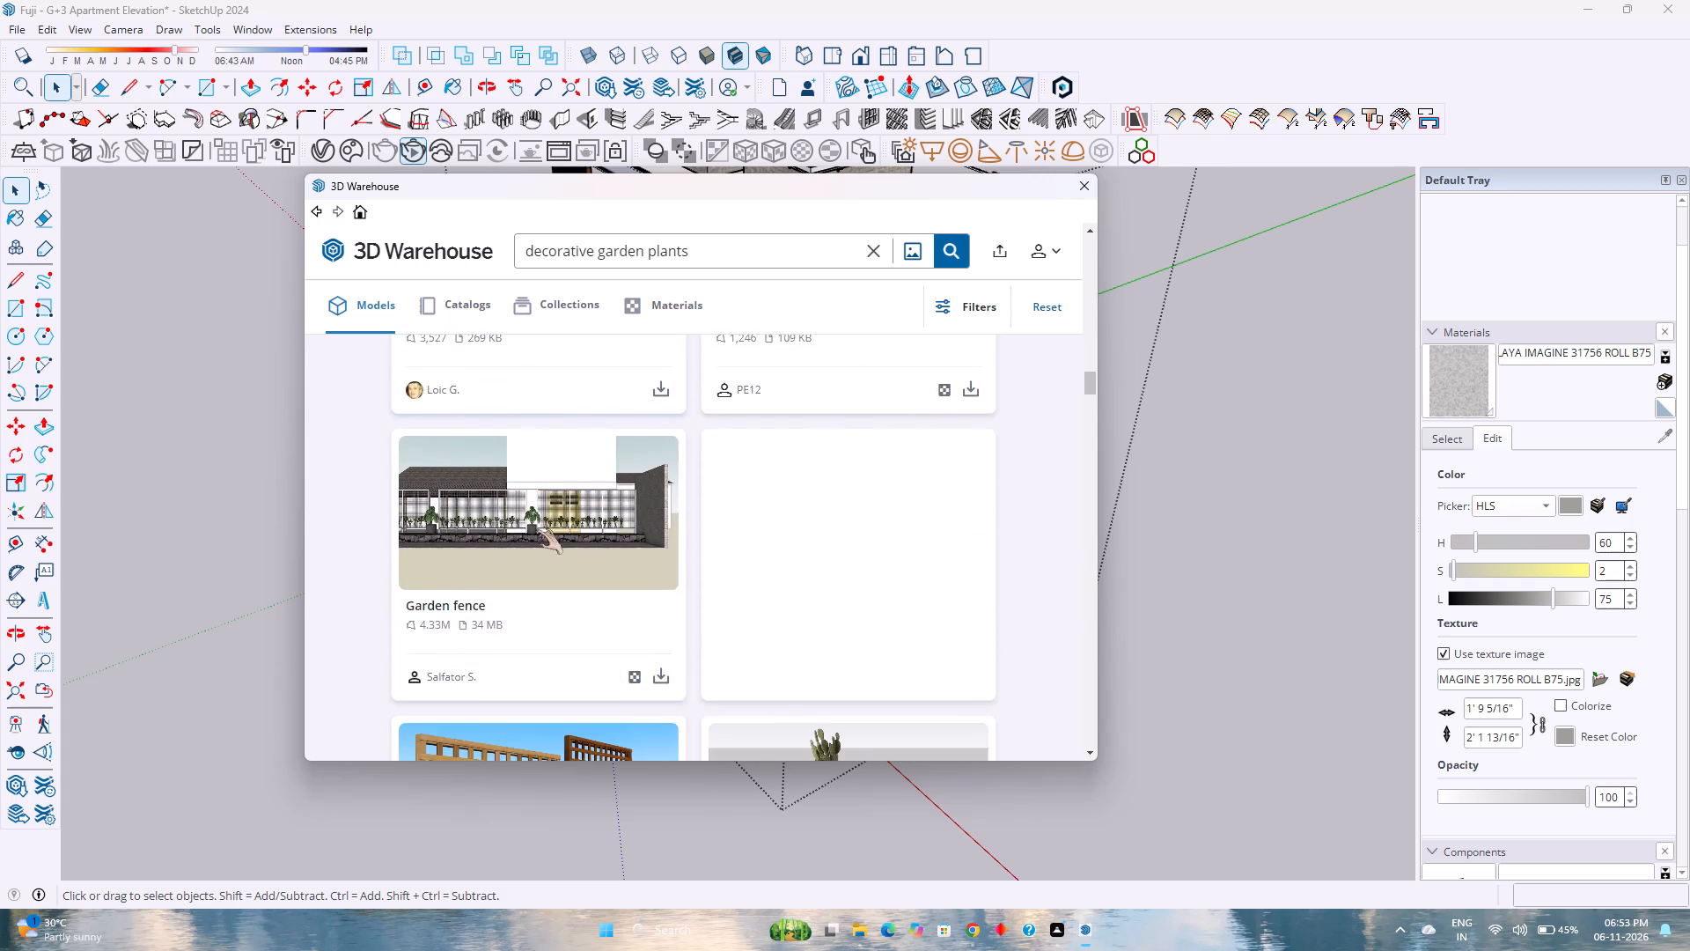
pyautogui.scroll(-13, 535, 528)
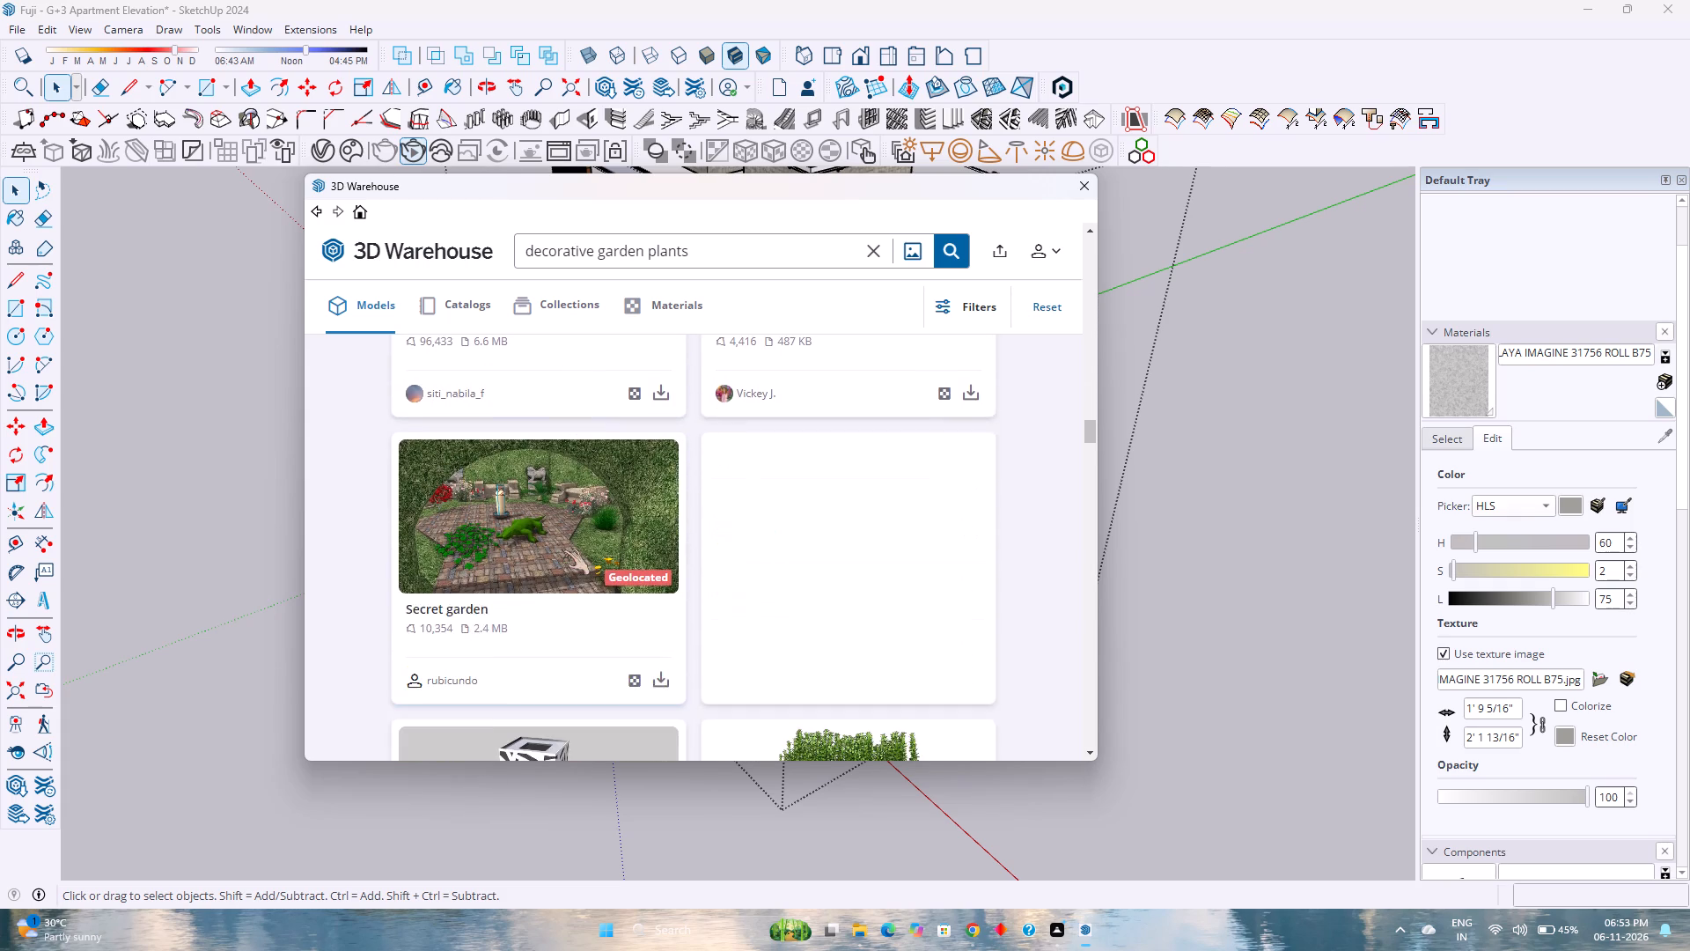
pyautogui.scroll(-12, 562, 549)
pyautogui.scroll(2, 560, 550)
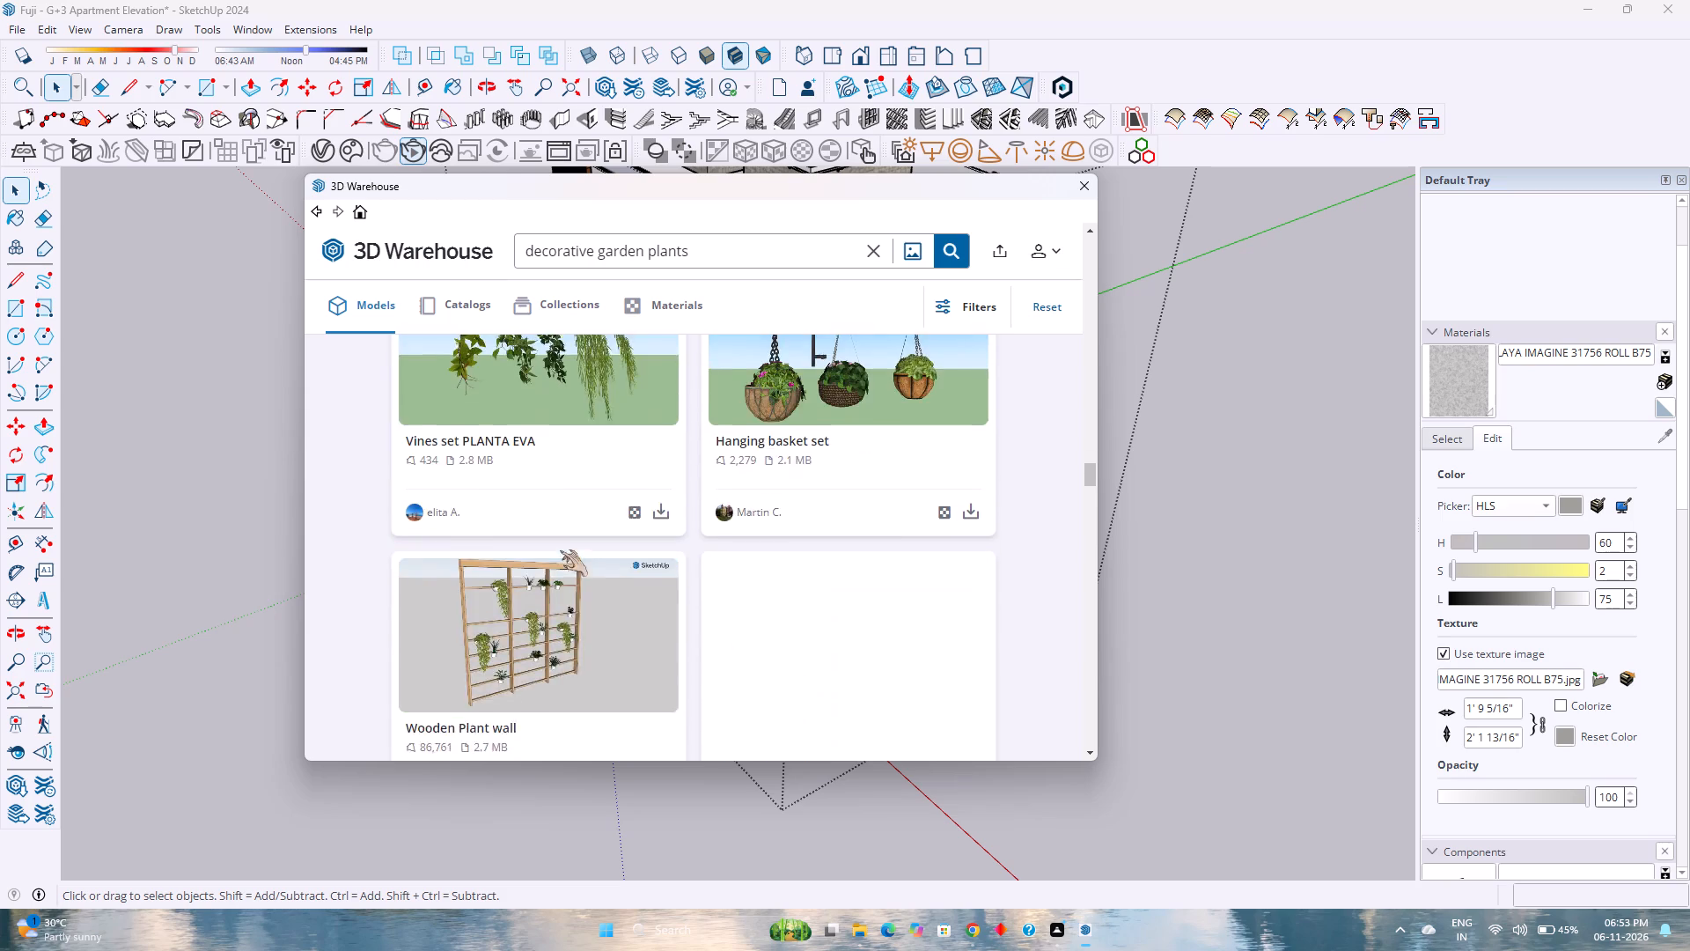
pyautogui.scroll(-5, 560, 550)
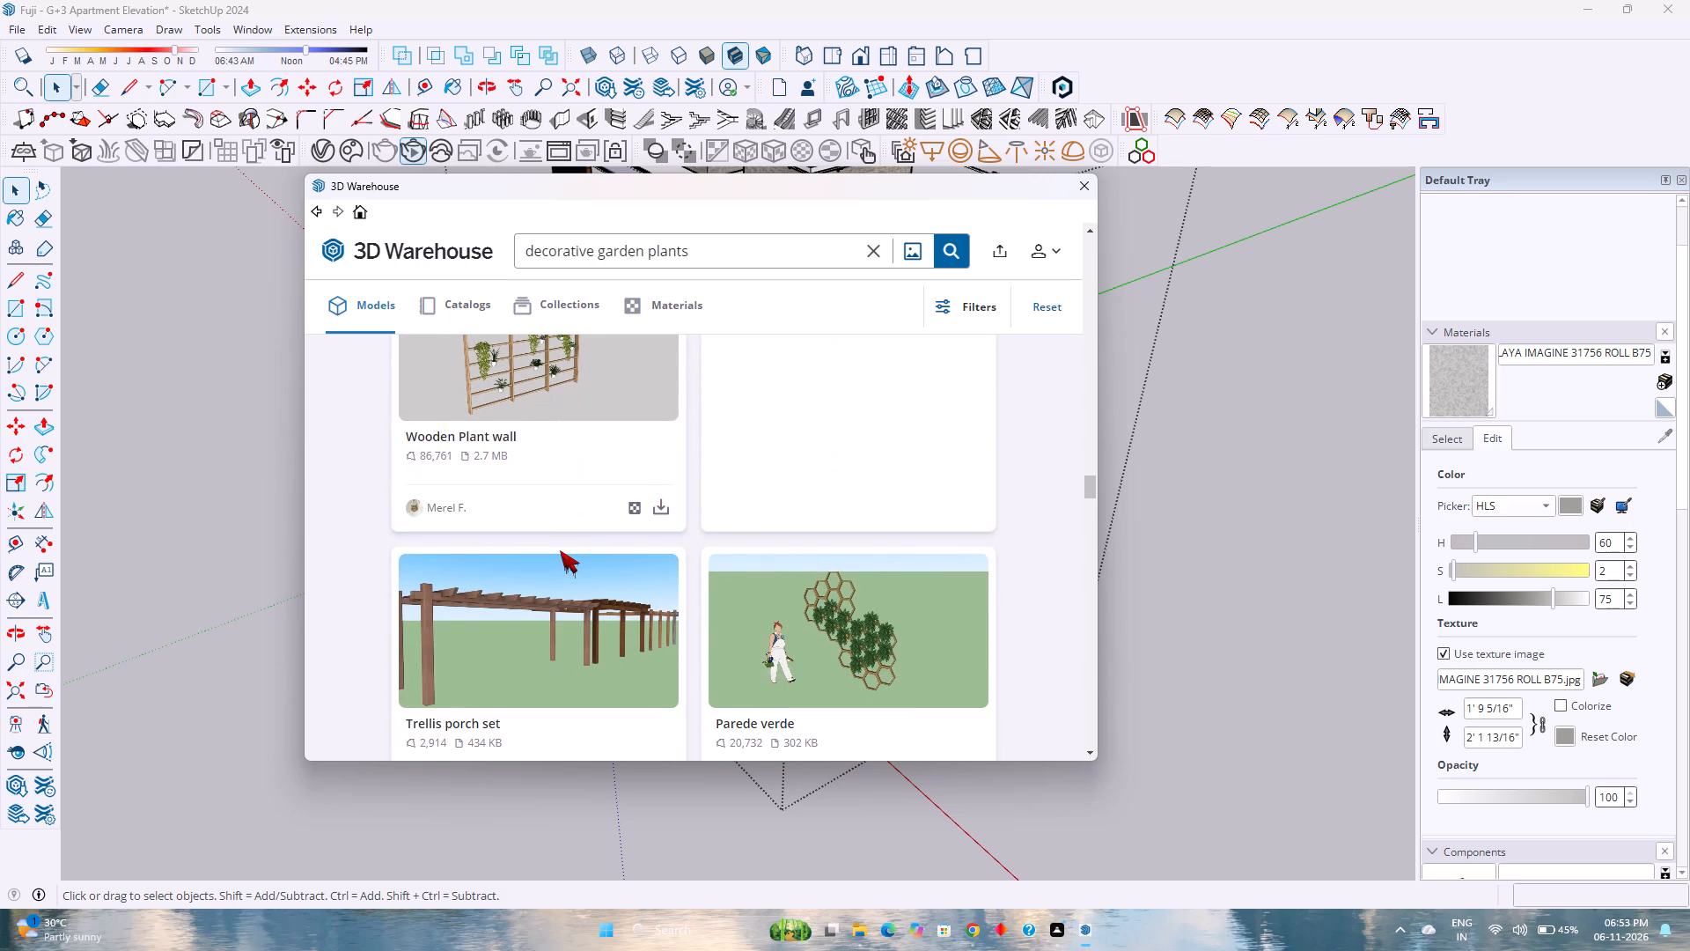
pyautogui.scroll(-3, 560, 550)
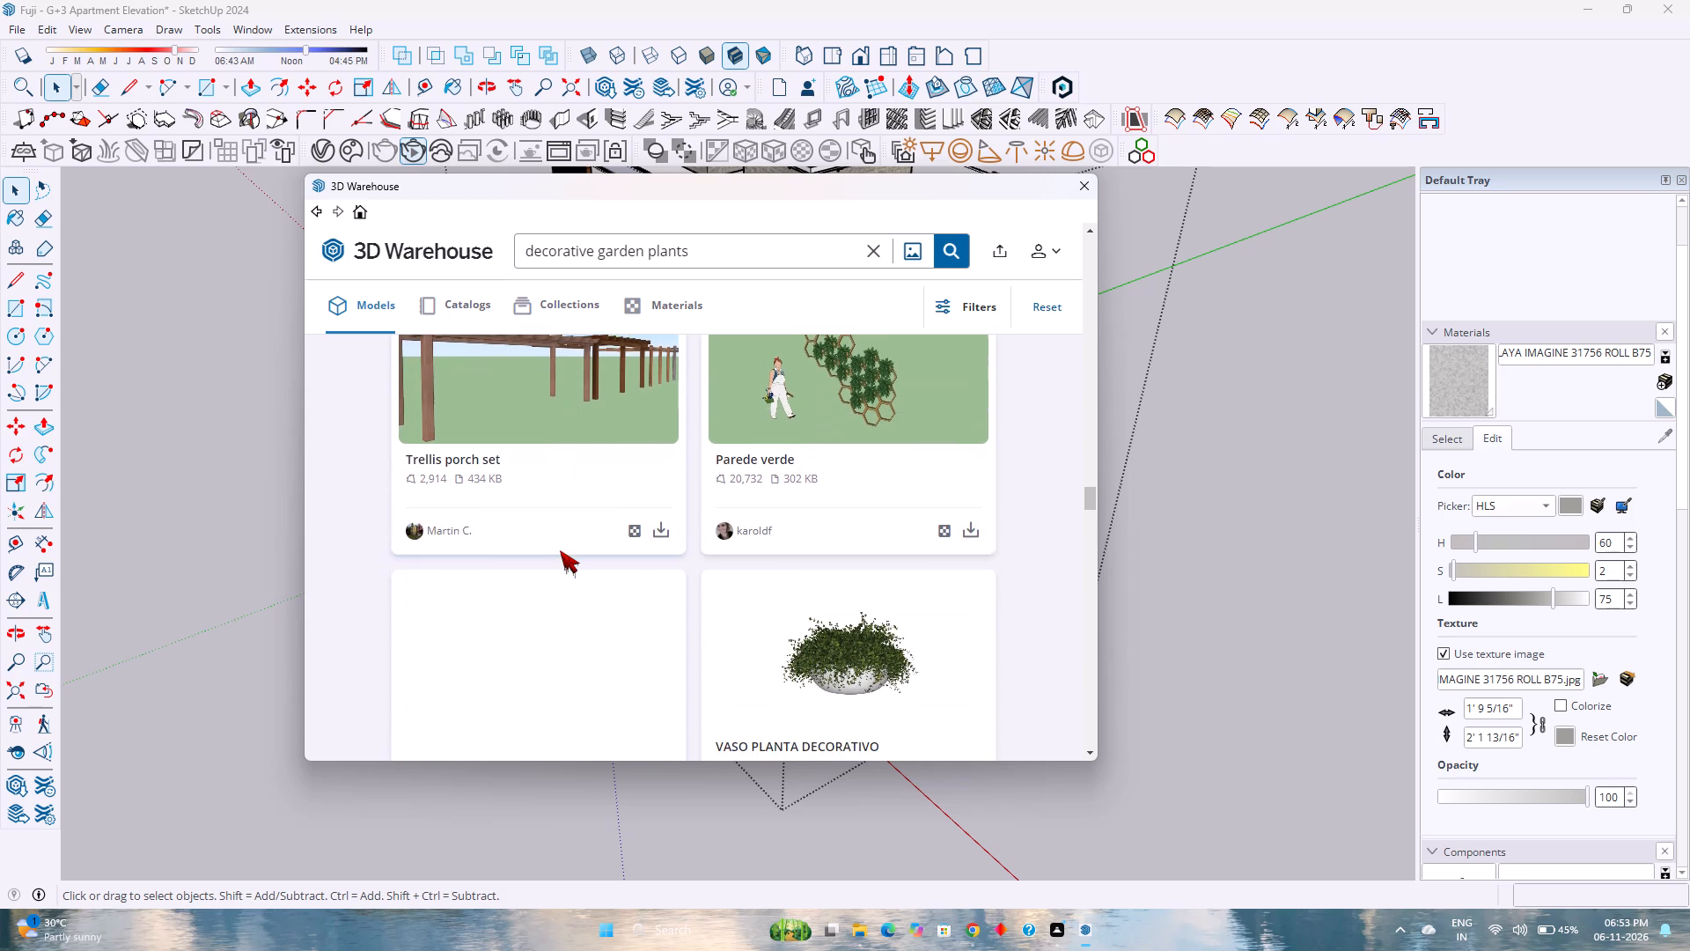
pyautogui.scroll(-1, 560, 550)
pyautogui.scroll(1, 560, 550)
pyautogui.scroll(-3, 560, 550)
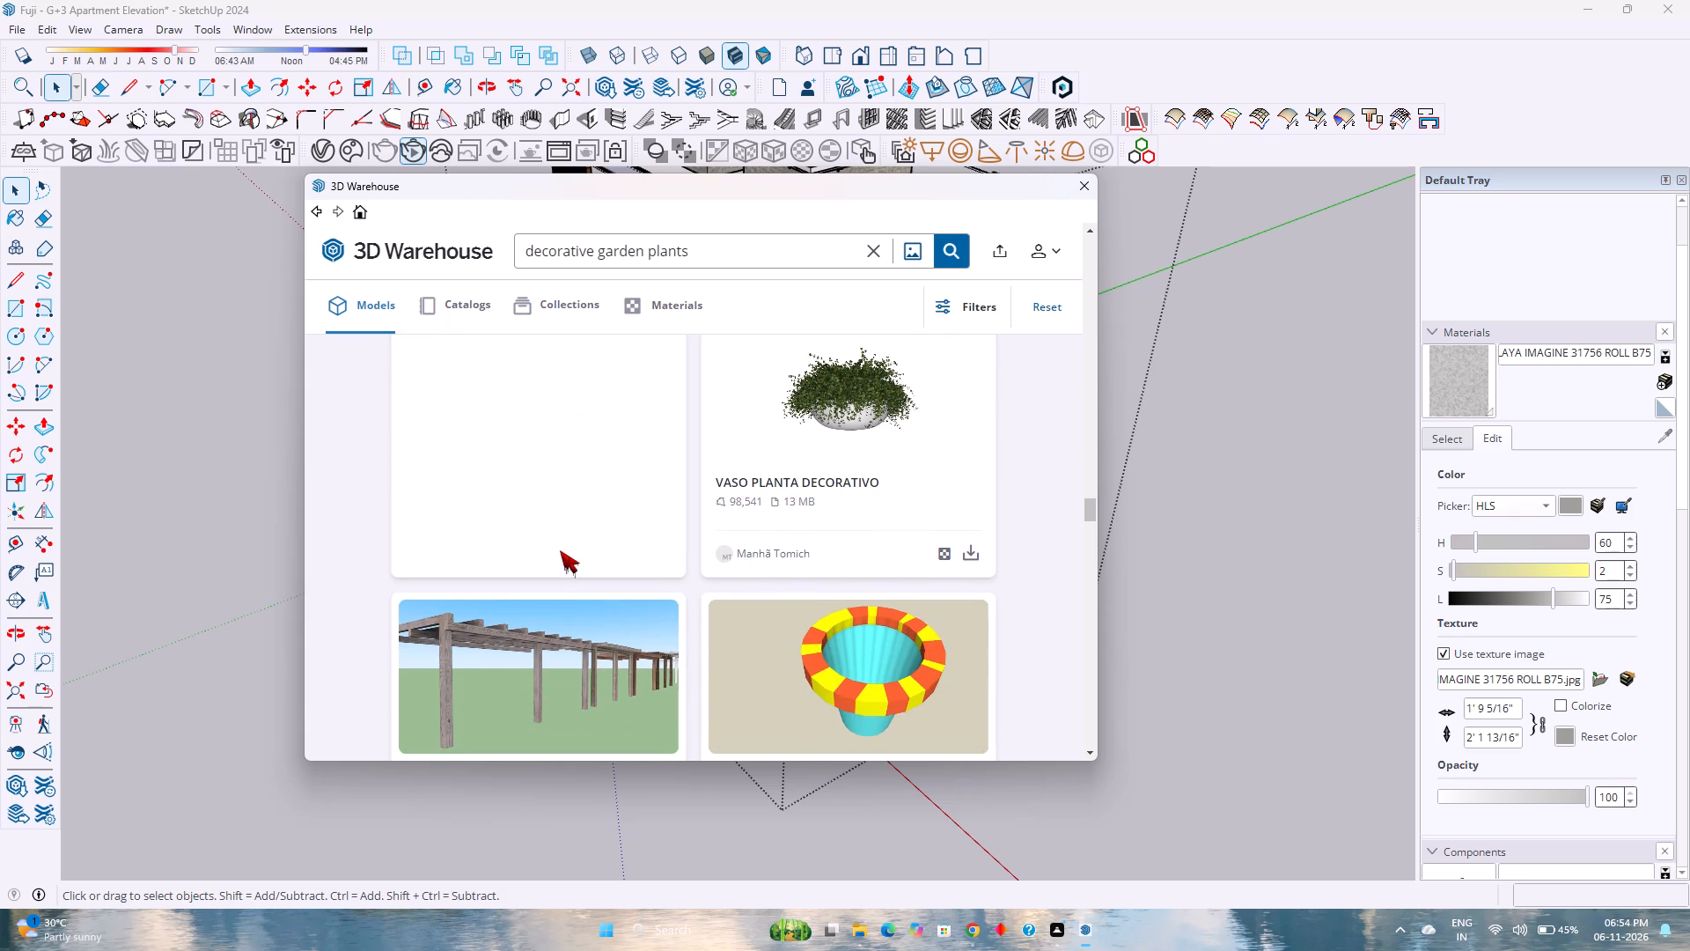
pyautogui.scroll(-3, 560, 550)
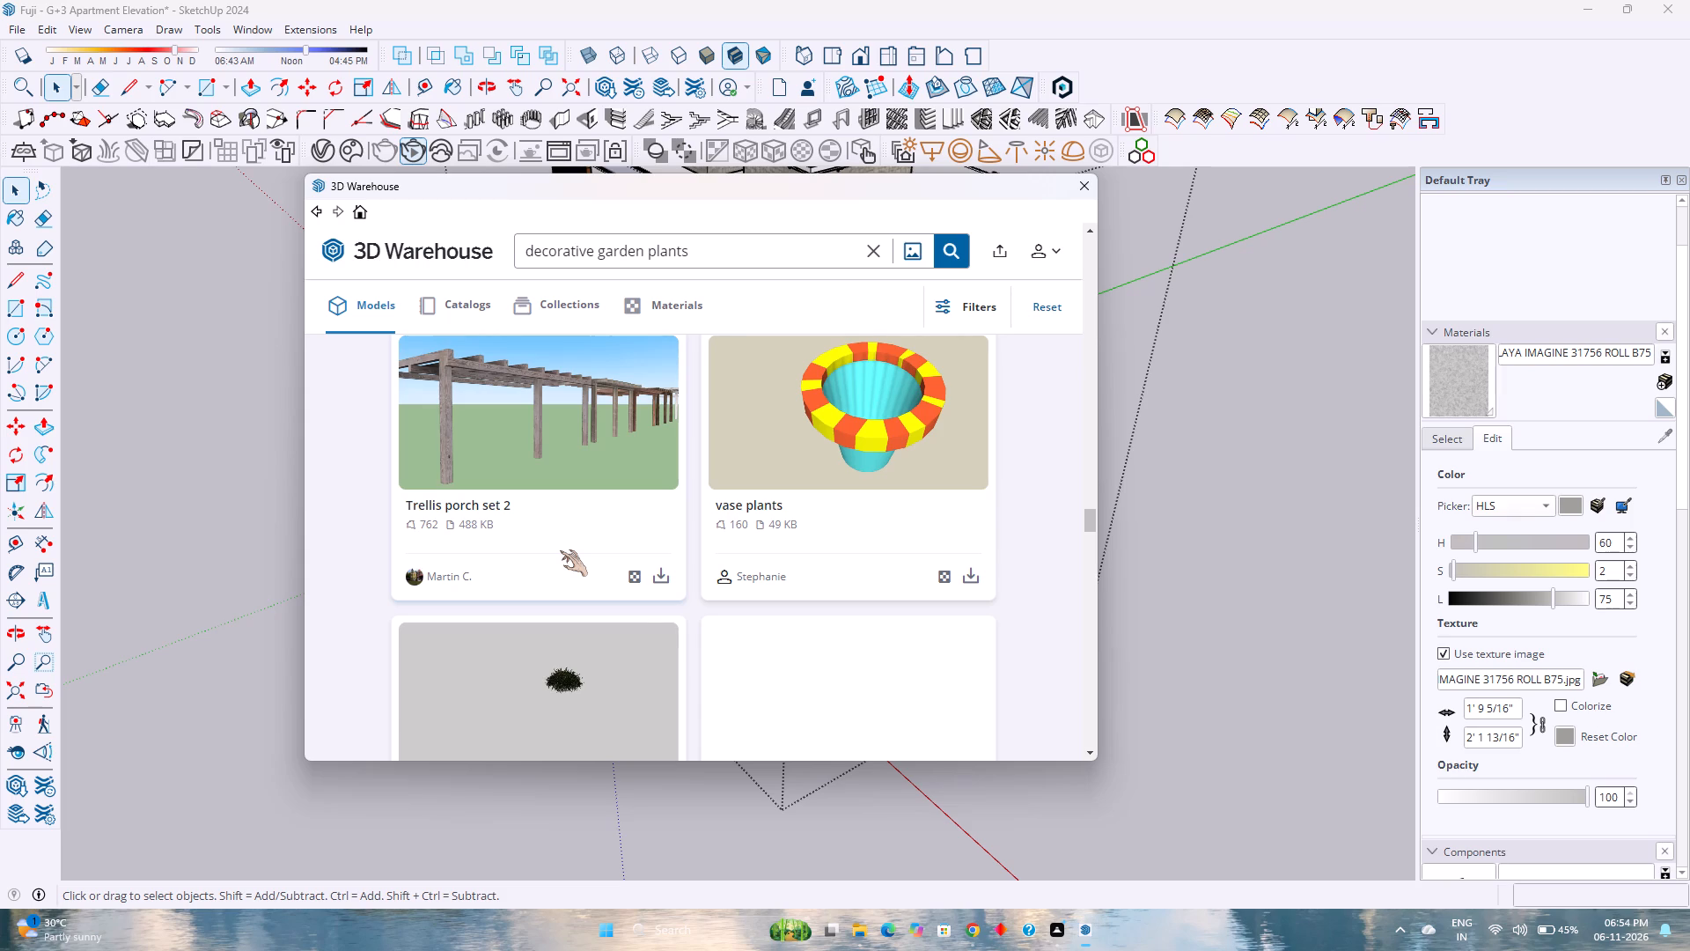
pyautogui.scroll(-5, 560, 550)
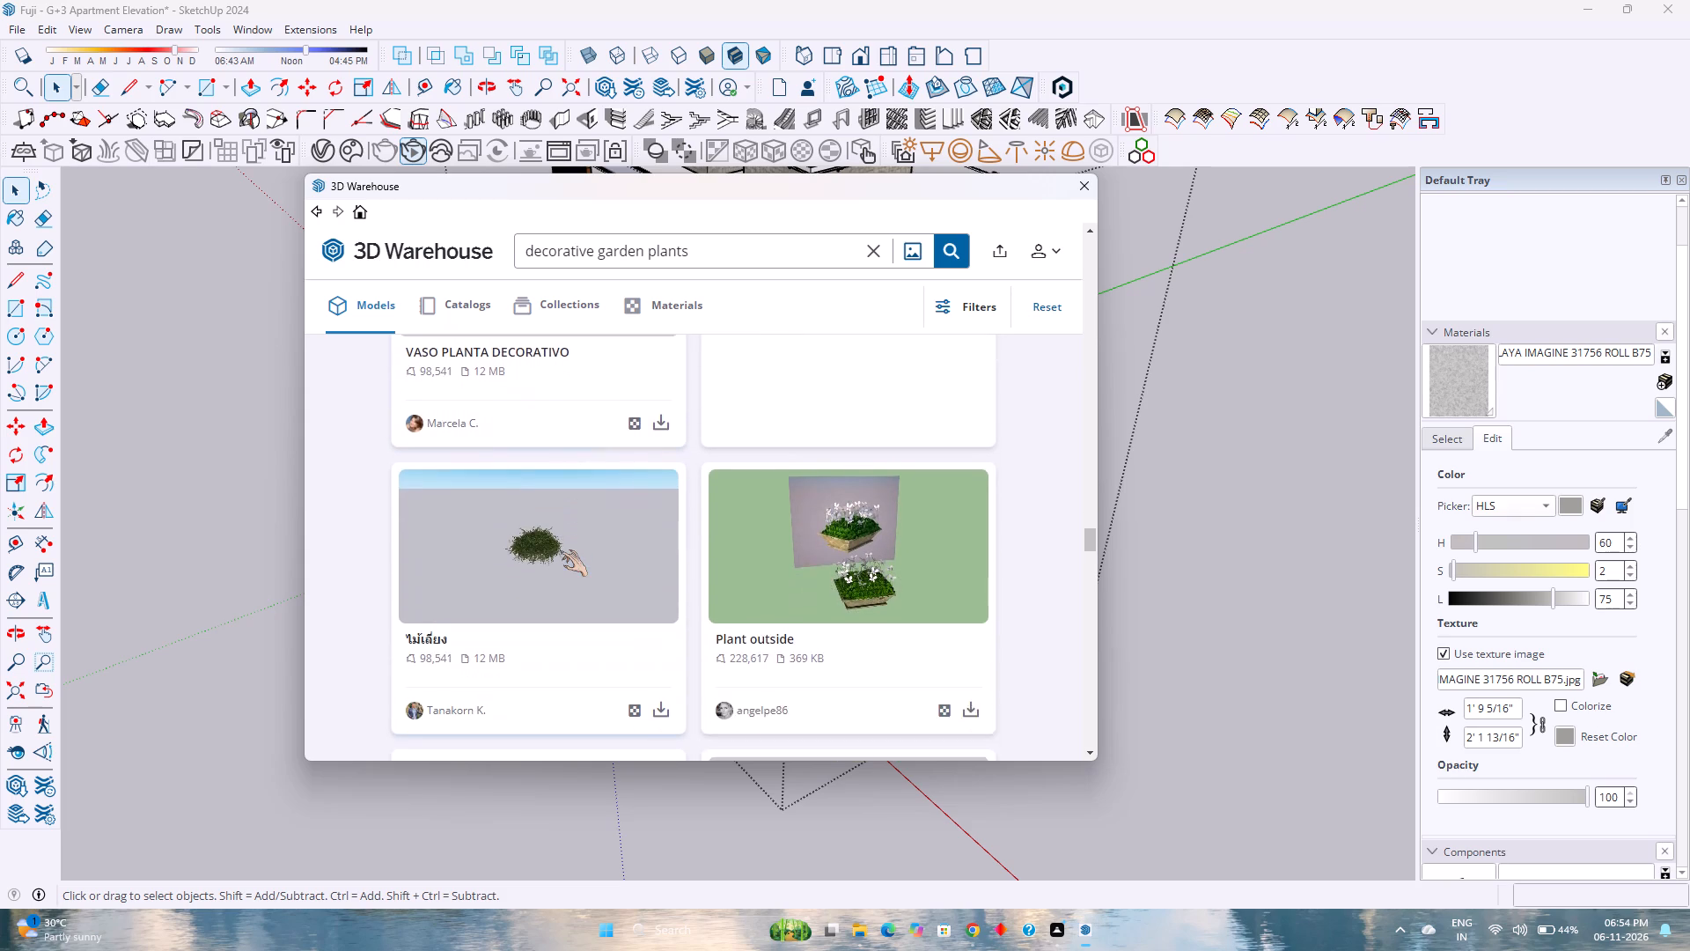
pyautogui.scroll(-1, 560, 550)
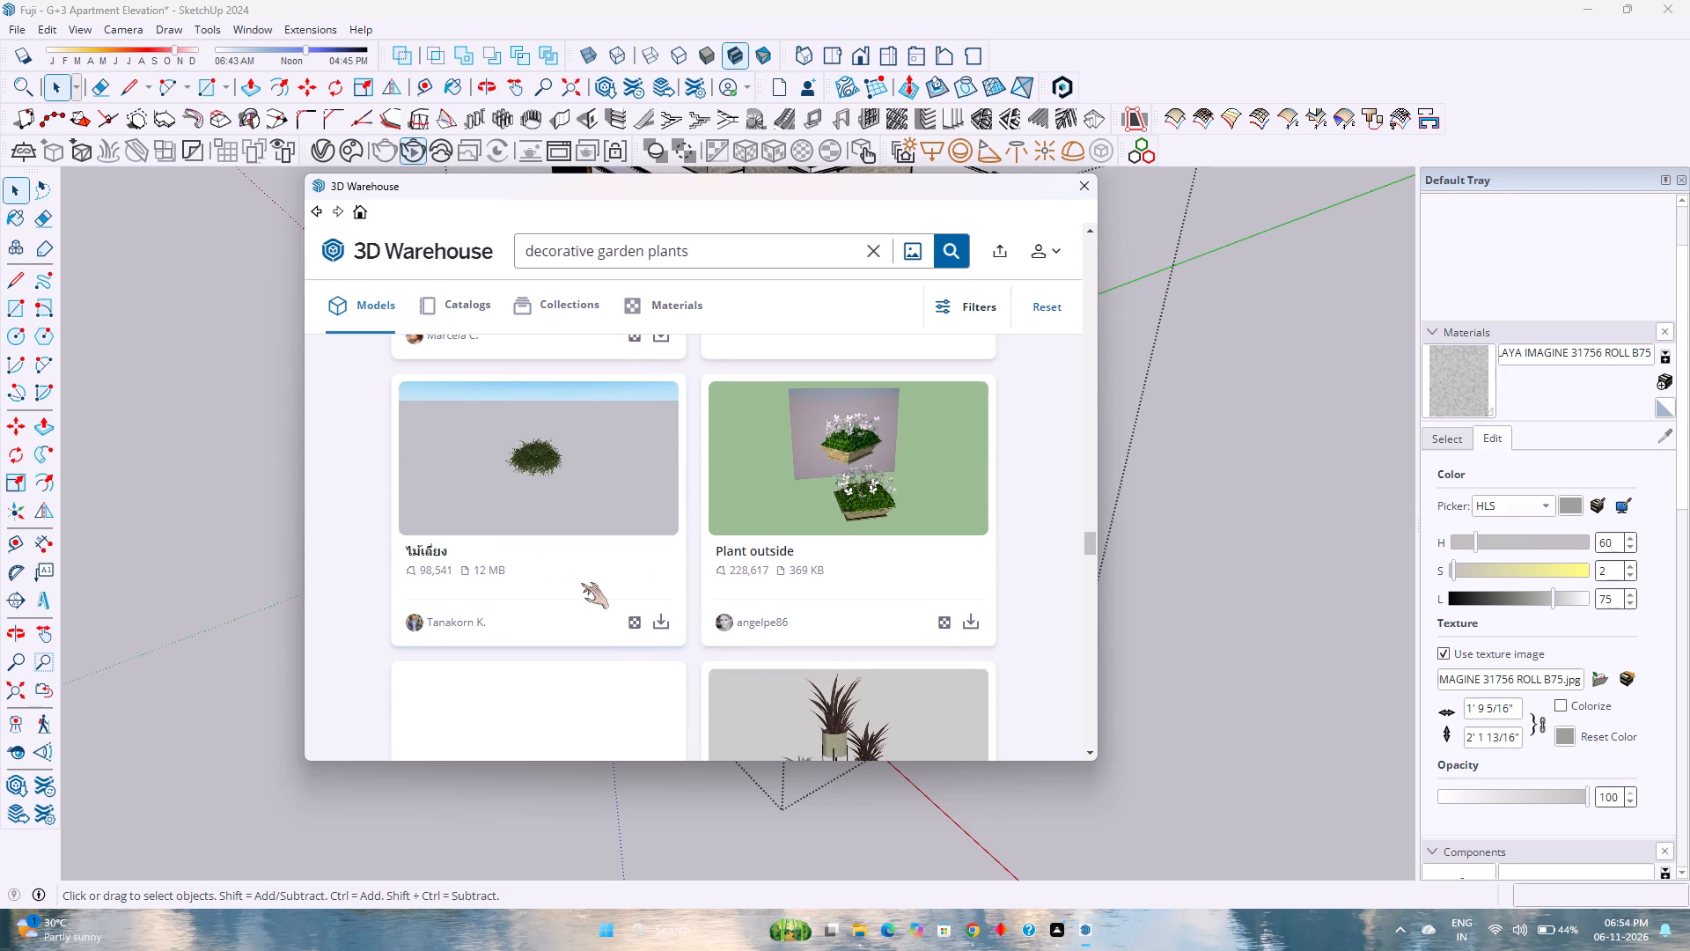
pyautogui.scroll(-4, 581, 583)
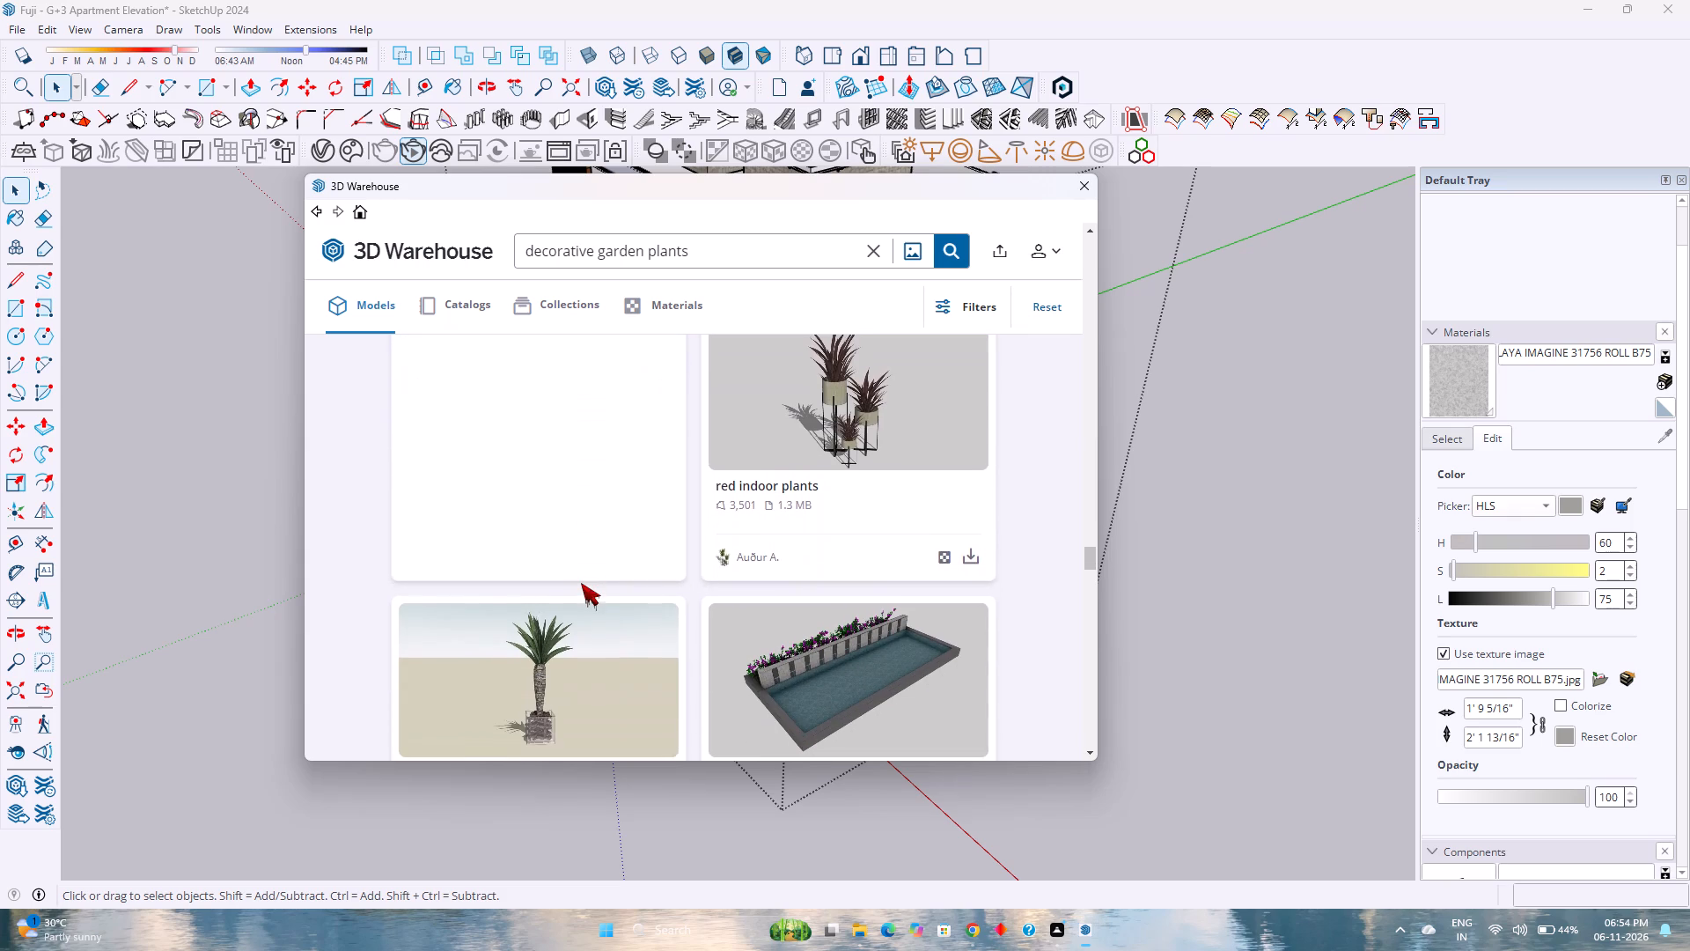
pyautogui.scroll(-5, 581, 583)
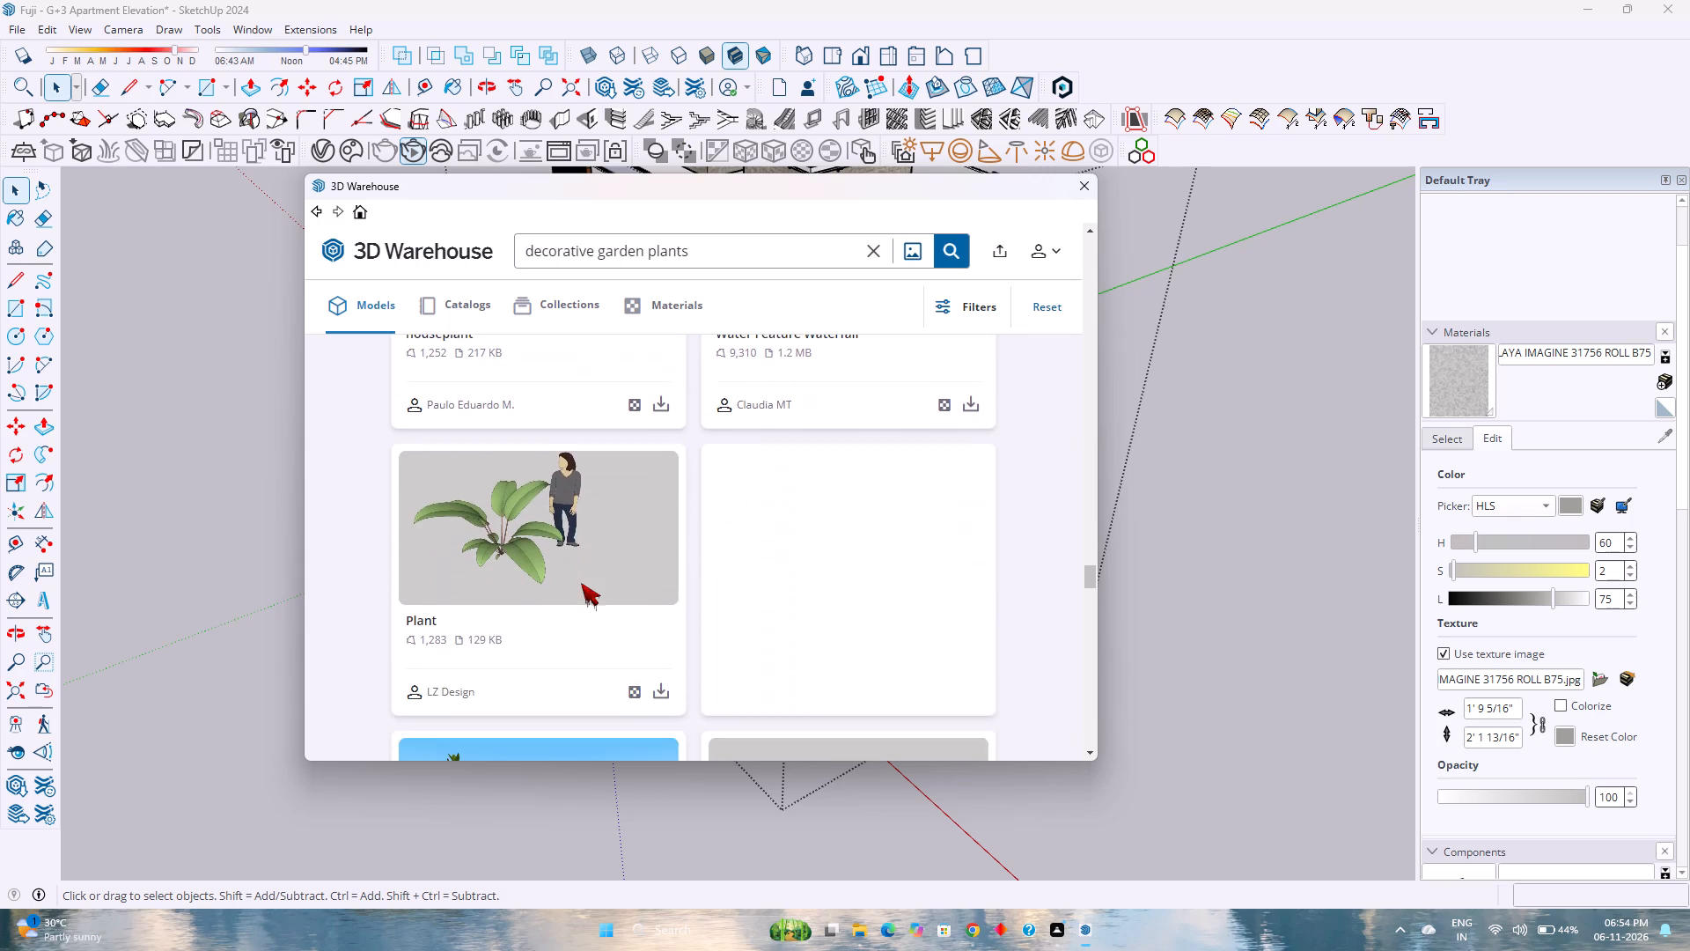
pyautogui.scroll(-4, 581, 583)
pyautogui.scroll(2, 581, 583)
pyautogui.scroll(-2, 581, 583)
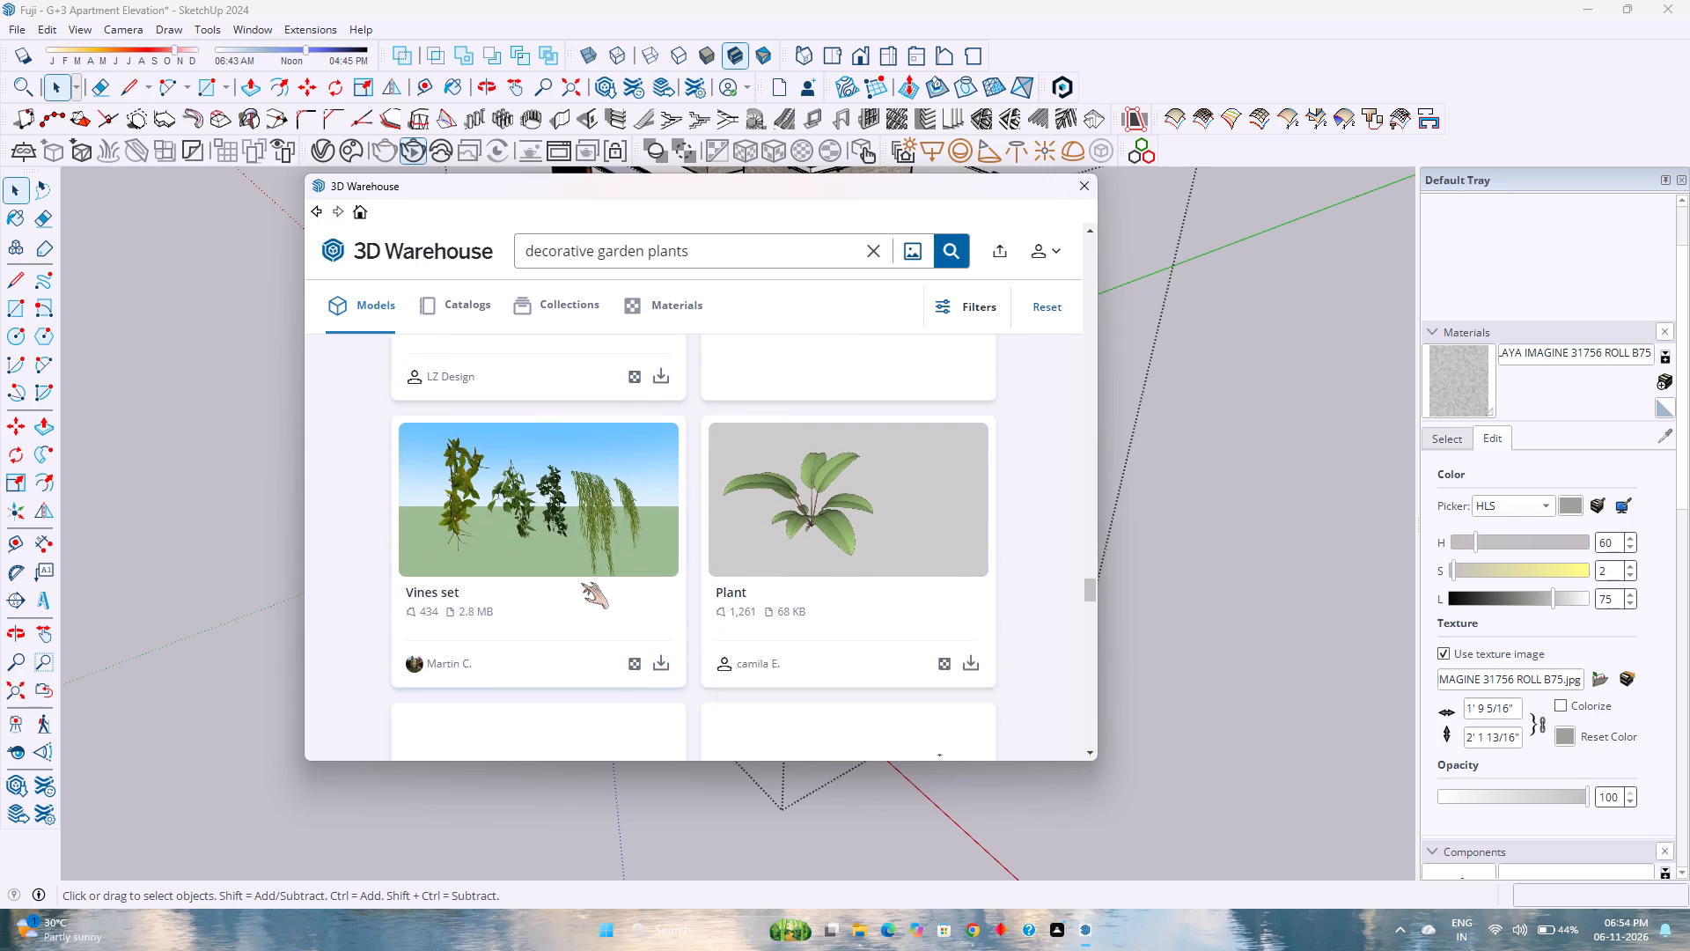
pyautogui.scroll(-4, 581, 583)
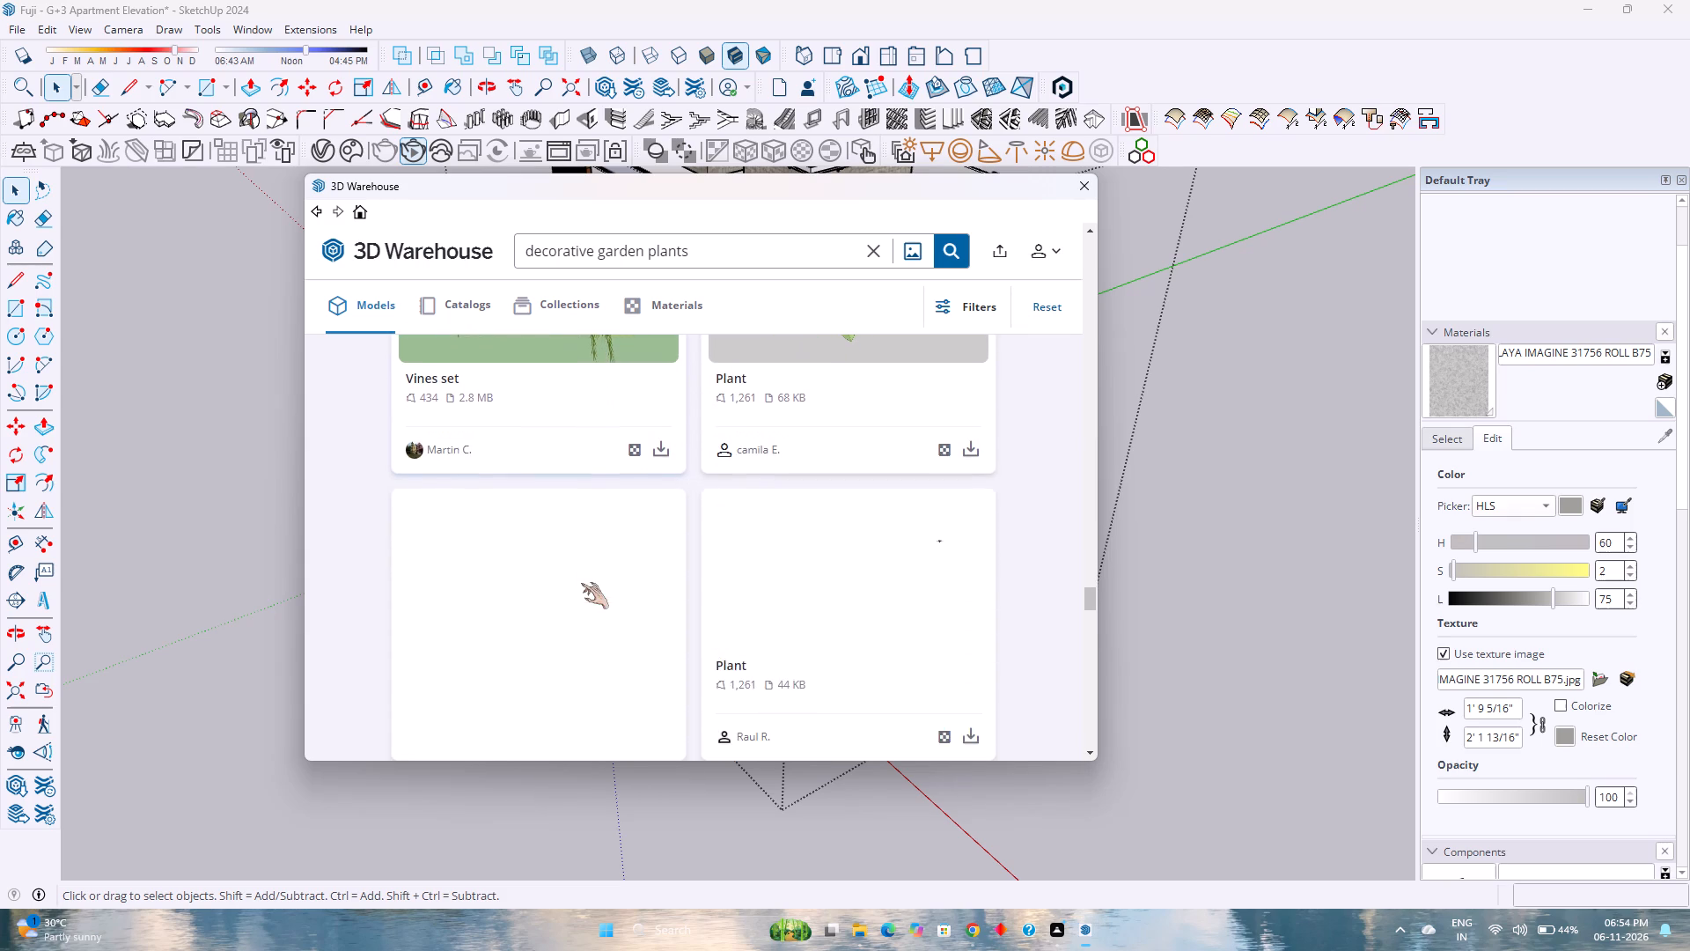
pyautogui.scroll(-5, 581, 583)
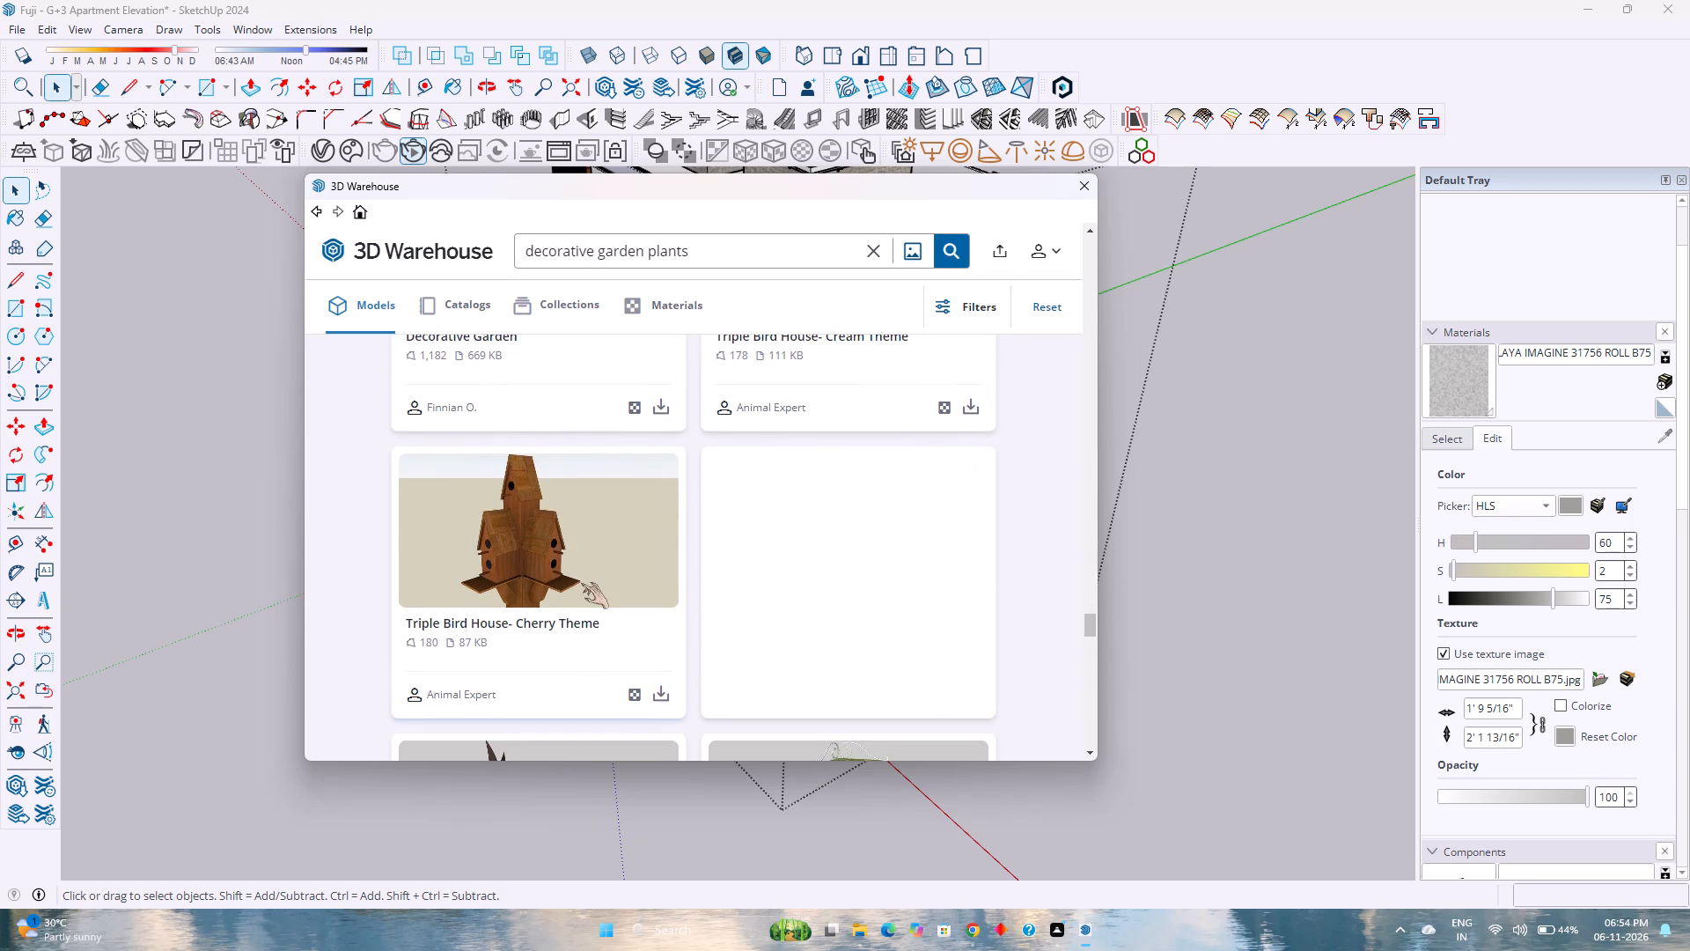
pyautogui.scroll(-2, 581, 583)
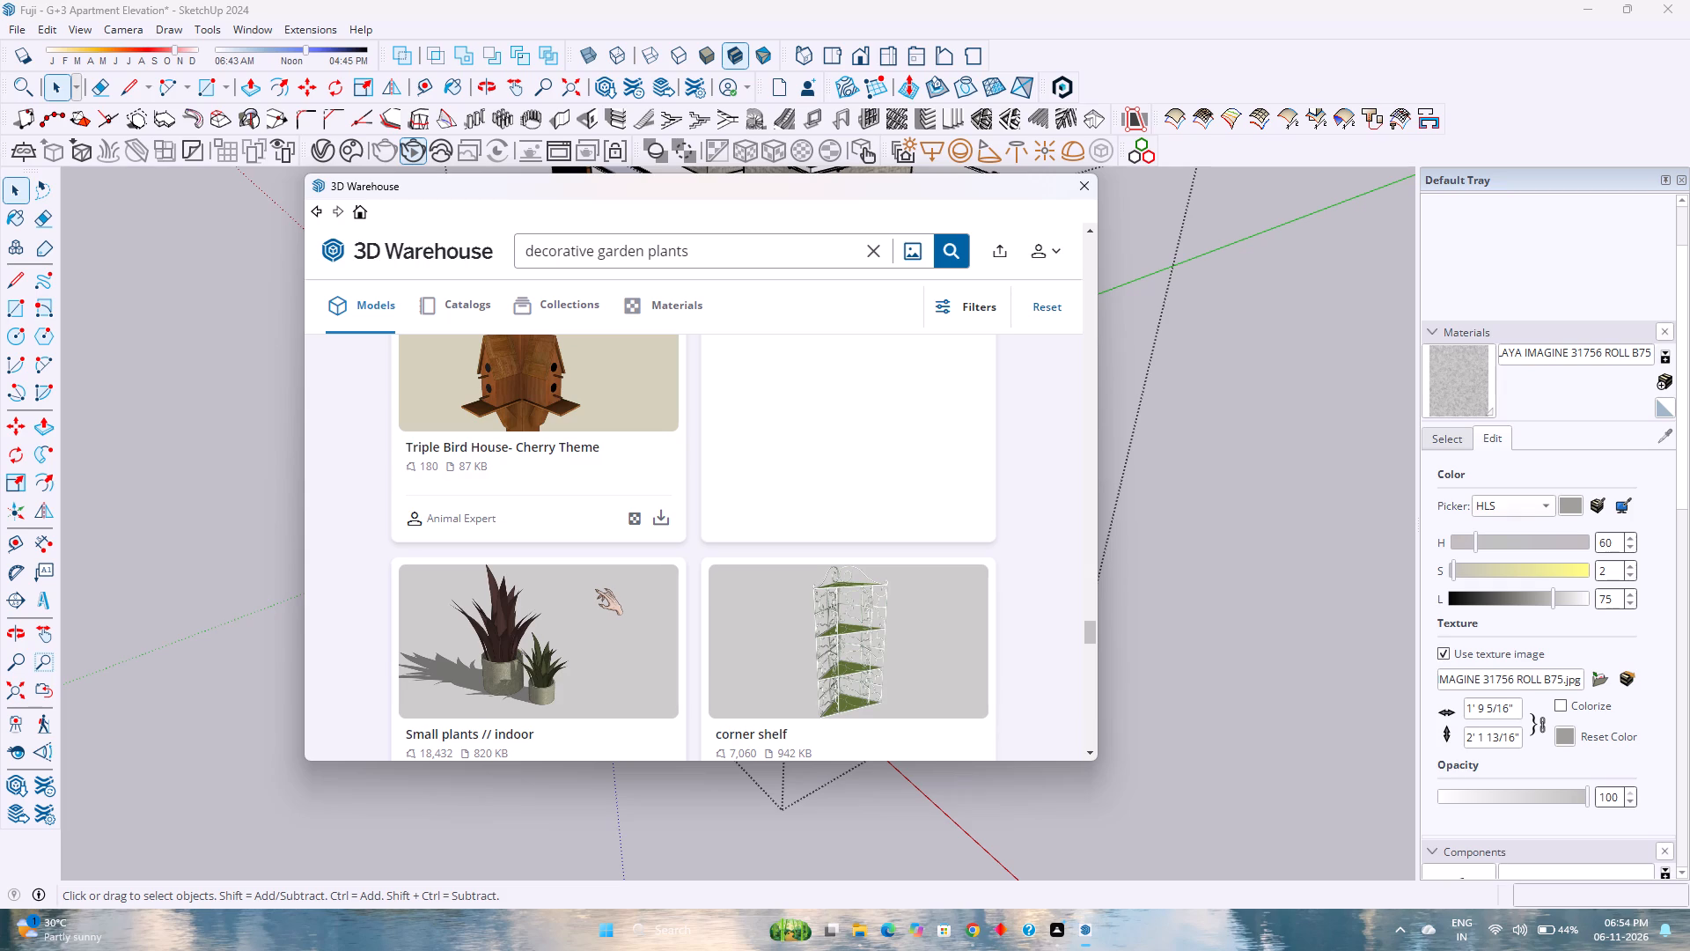
pyautogui.scroll(-5, 706, 586)
pyautogui.scroll(1, 706, 586)
pyautogui.scroll(-4, 706, 586)
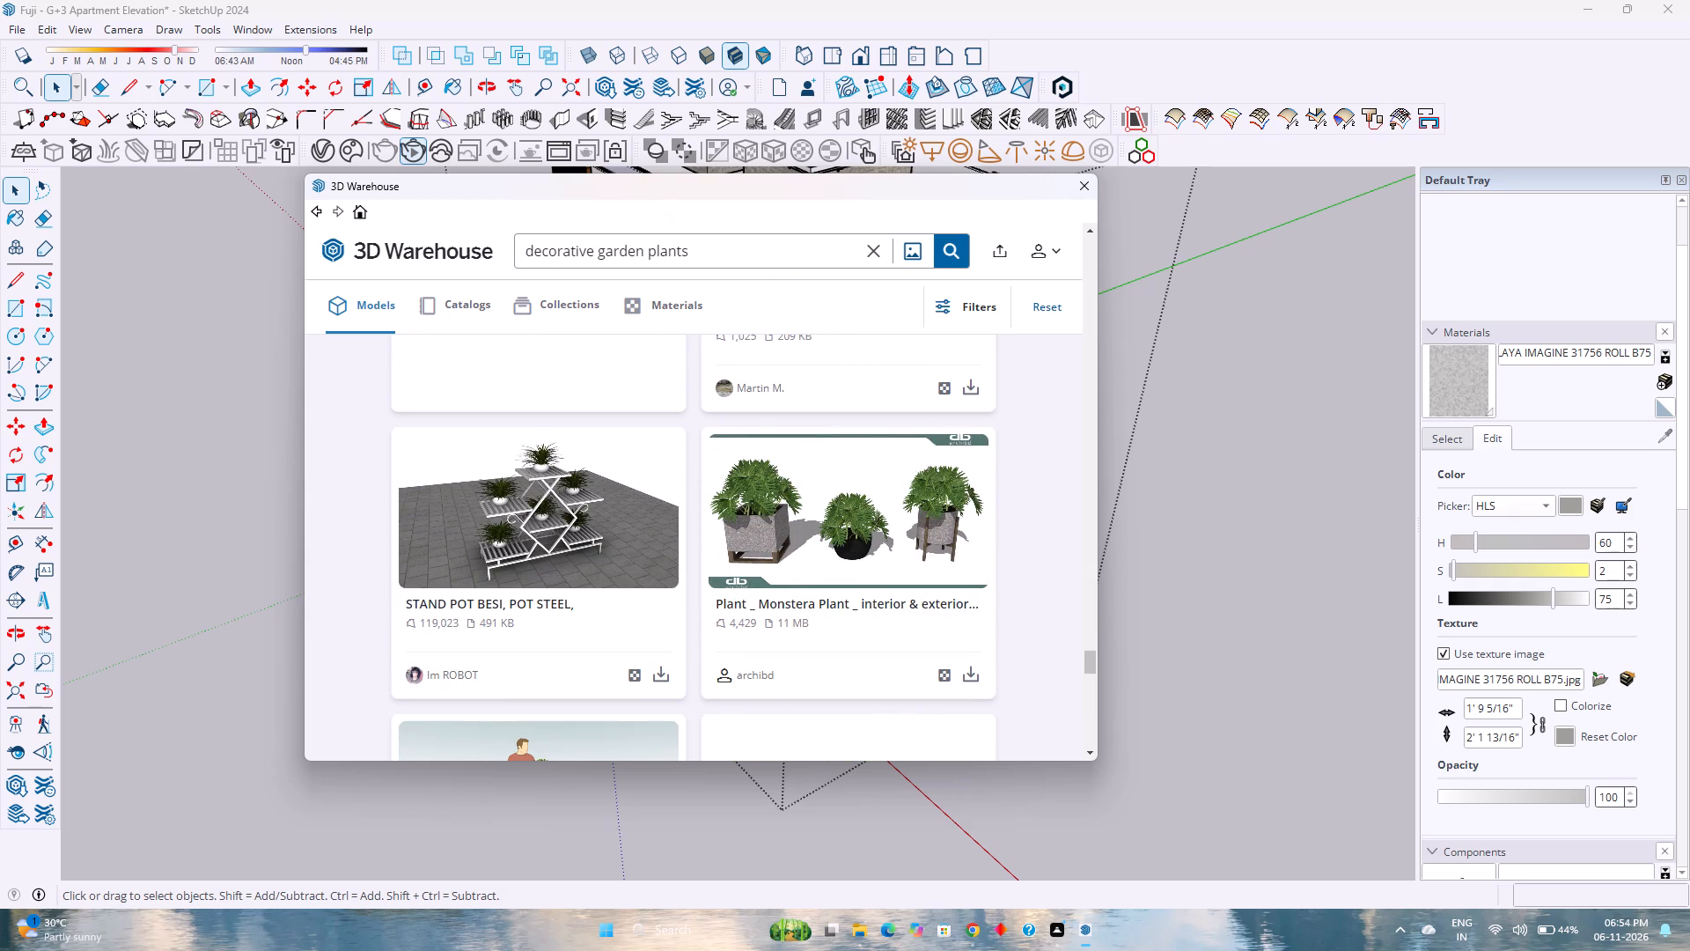
# Shorten the 3D Warehouse model search to "garden plants".
pyautogui.click(595, 257)
pyautogui.press('Right')
pyautogui.press('BackSpace')
pyautogui.press('BackSpace')
pyautogui.press('BackSpace')
pyautogui.press('BackSpace')
pyautogui.press('BackSpace')
pyautogui.press('BackSpace')
pyautogui.press('BackSpace')
pyautogui.press('BackSpace')
pyautogui.press('BackSpace')
pyautogui.press('BackSpace')
pyautogui.press('BackSpace')
pyautogui.press('BackSpace')
pyautogui.press('BackSpace')
pyautogui.press('BackSpace')
pyautogui.press('BackSpace')
pyautogui.press('BackSpace')
pyautogui.press('BackSpace')
pyautogui.press('BackSpace')
pyautogui.press('BackSpace')
pyautogui.press('BackSpace')
pyautogui.press('Return')
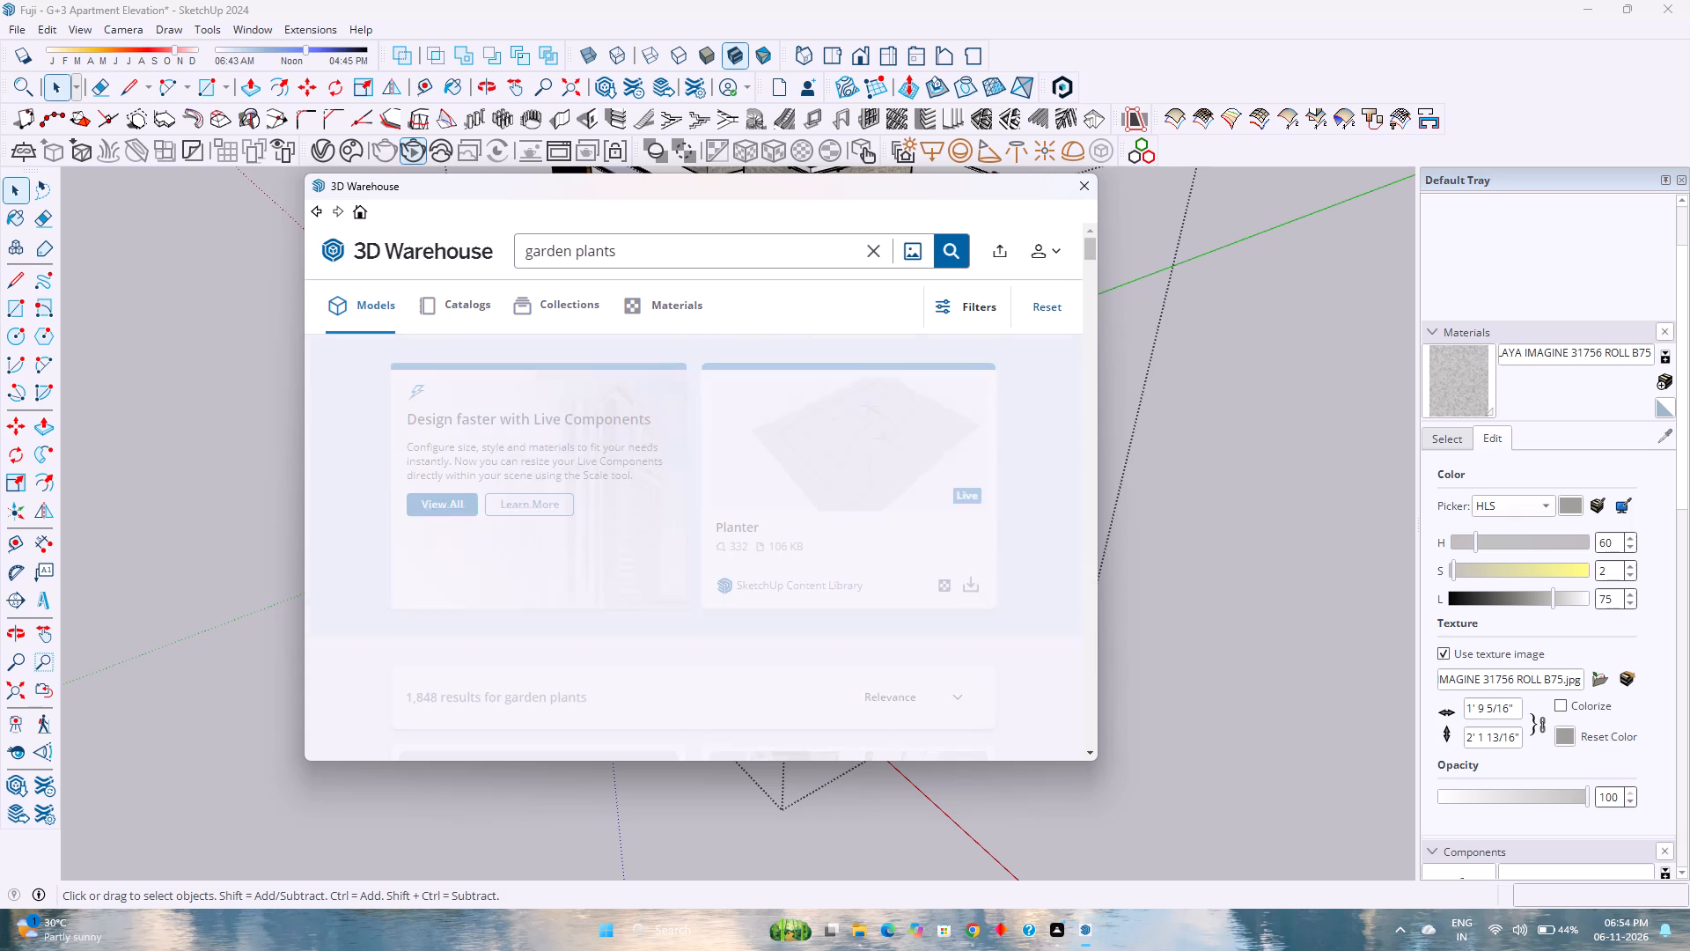
# Examine the "garden plants" models in the search results for planting suited to the kerbed strips.
pyautogui.scroll(-3, 541, 461)
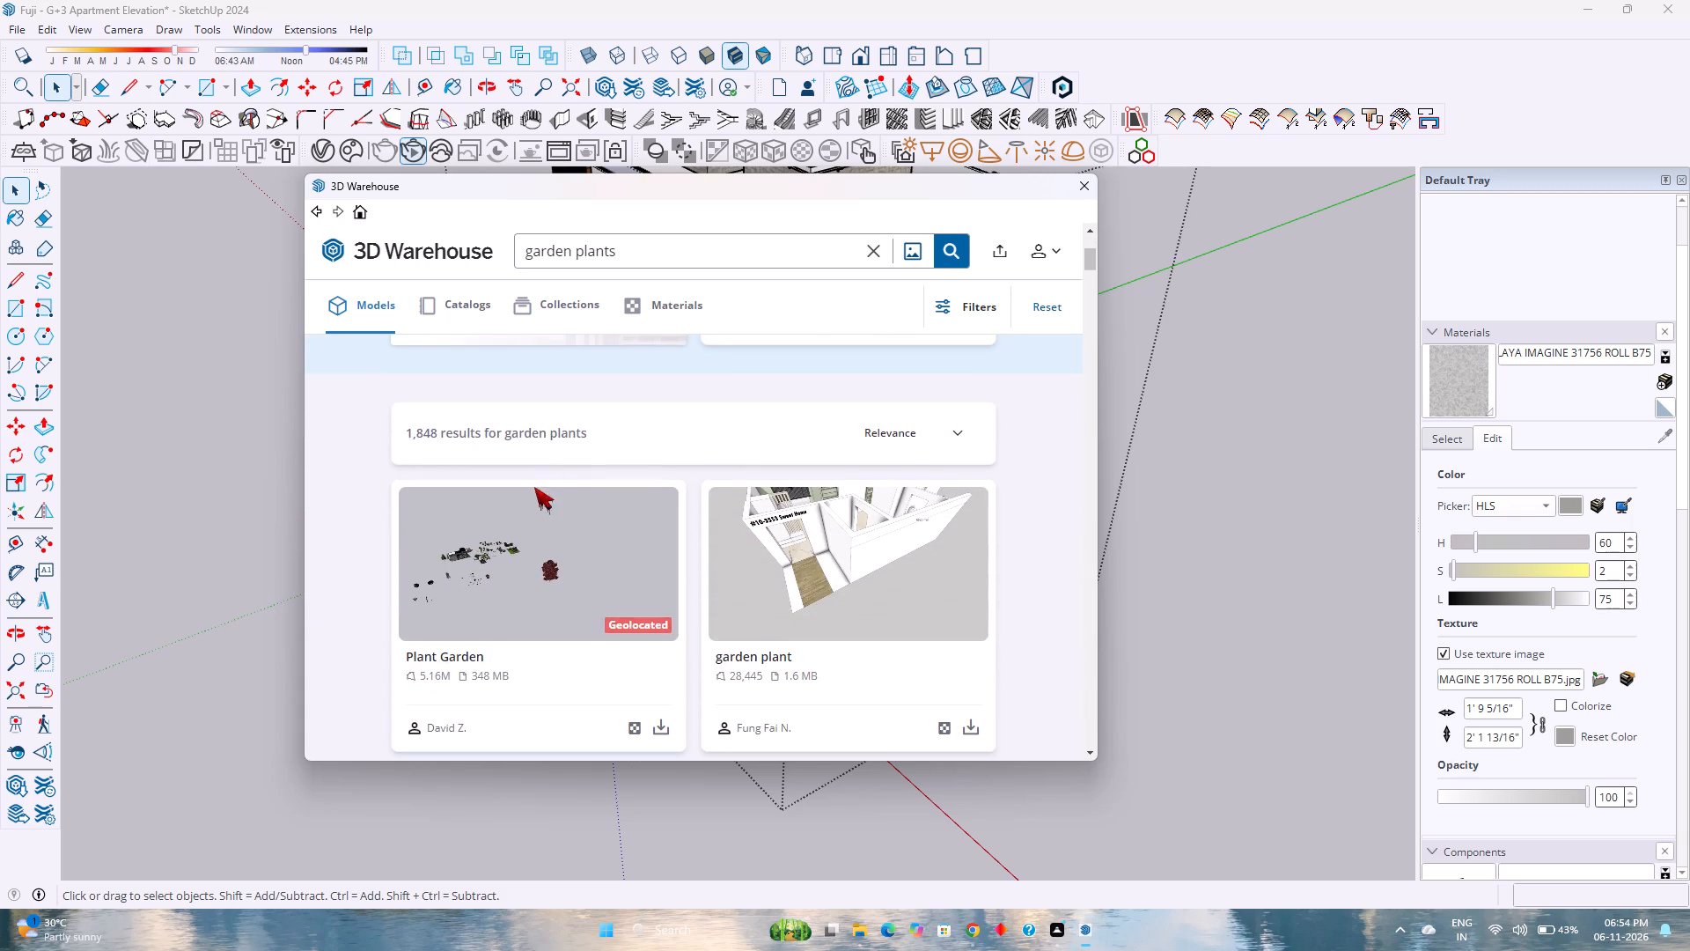
pyautogui.scroll(7, 534, 489)
pyautogui.scroll(-1, 533, 511)
pyautogui.scroll(-7, 606, 568)
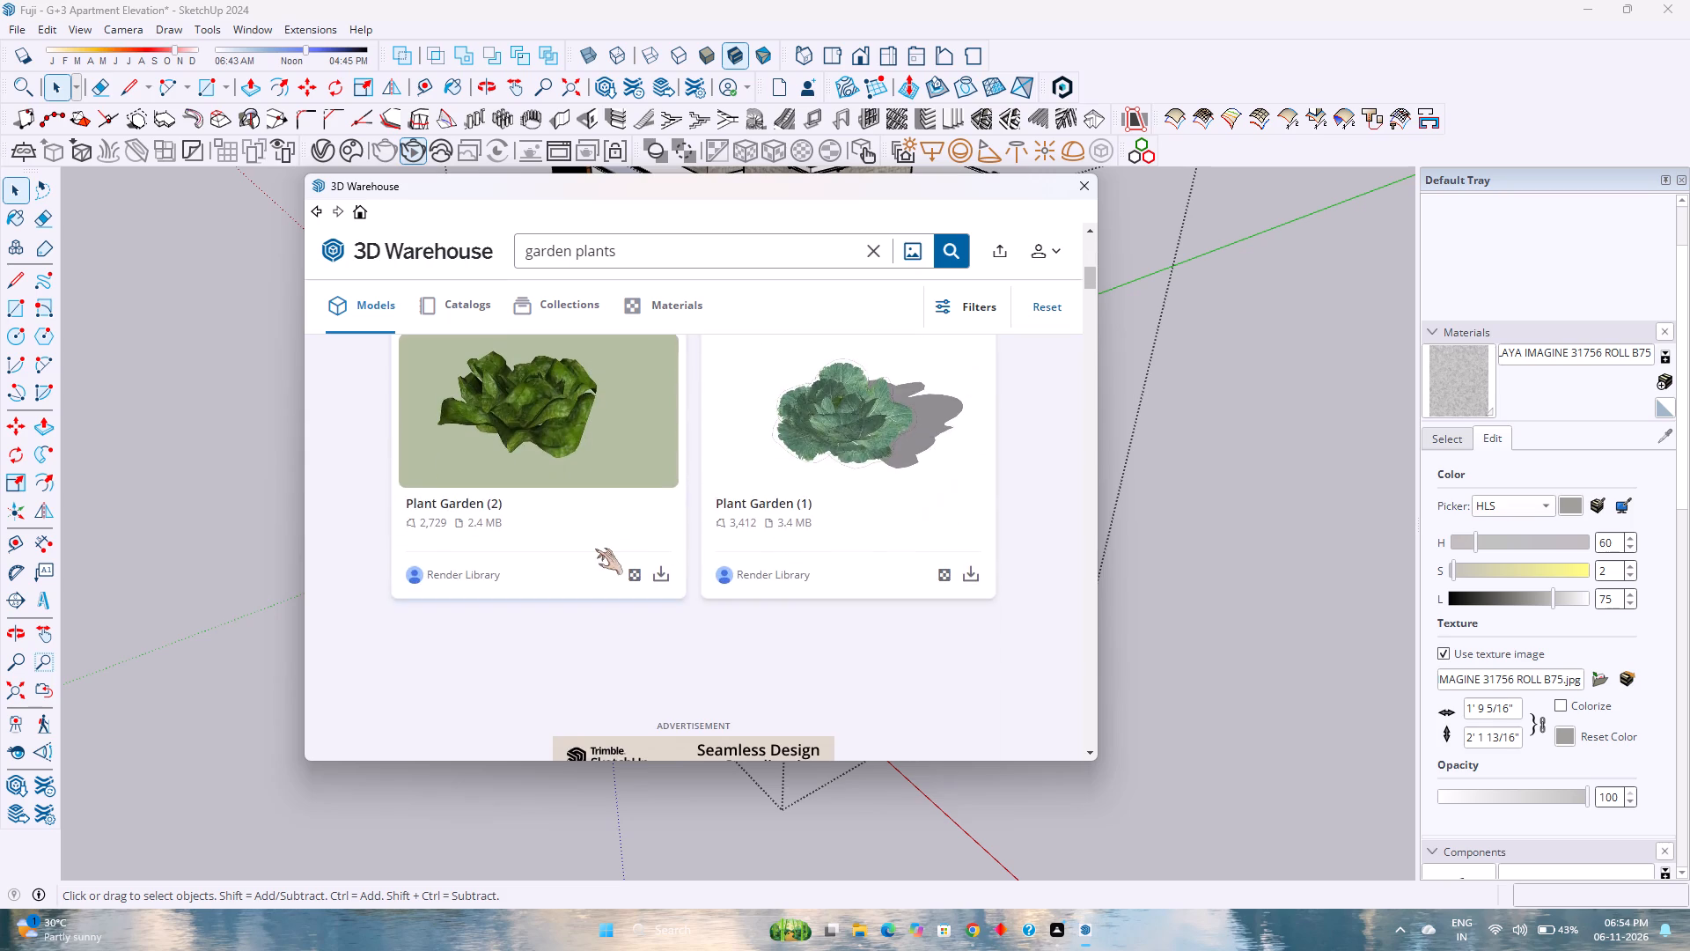
pyautogui.scroll(-12, 595, 549)
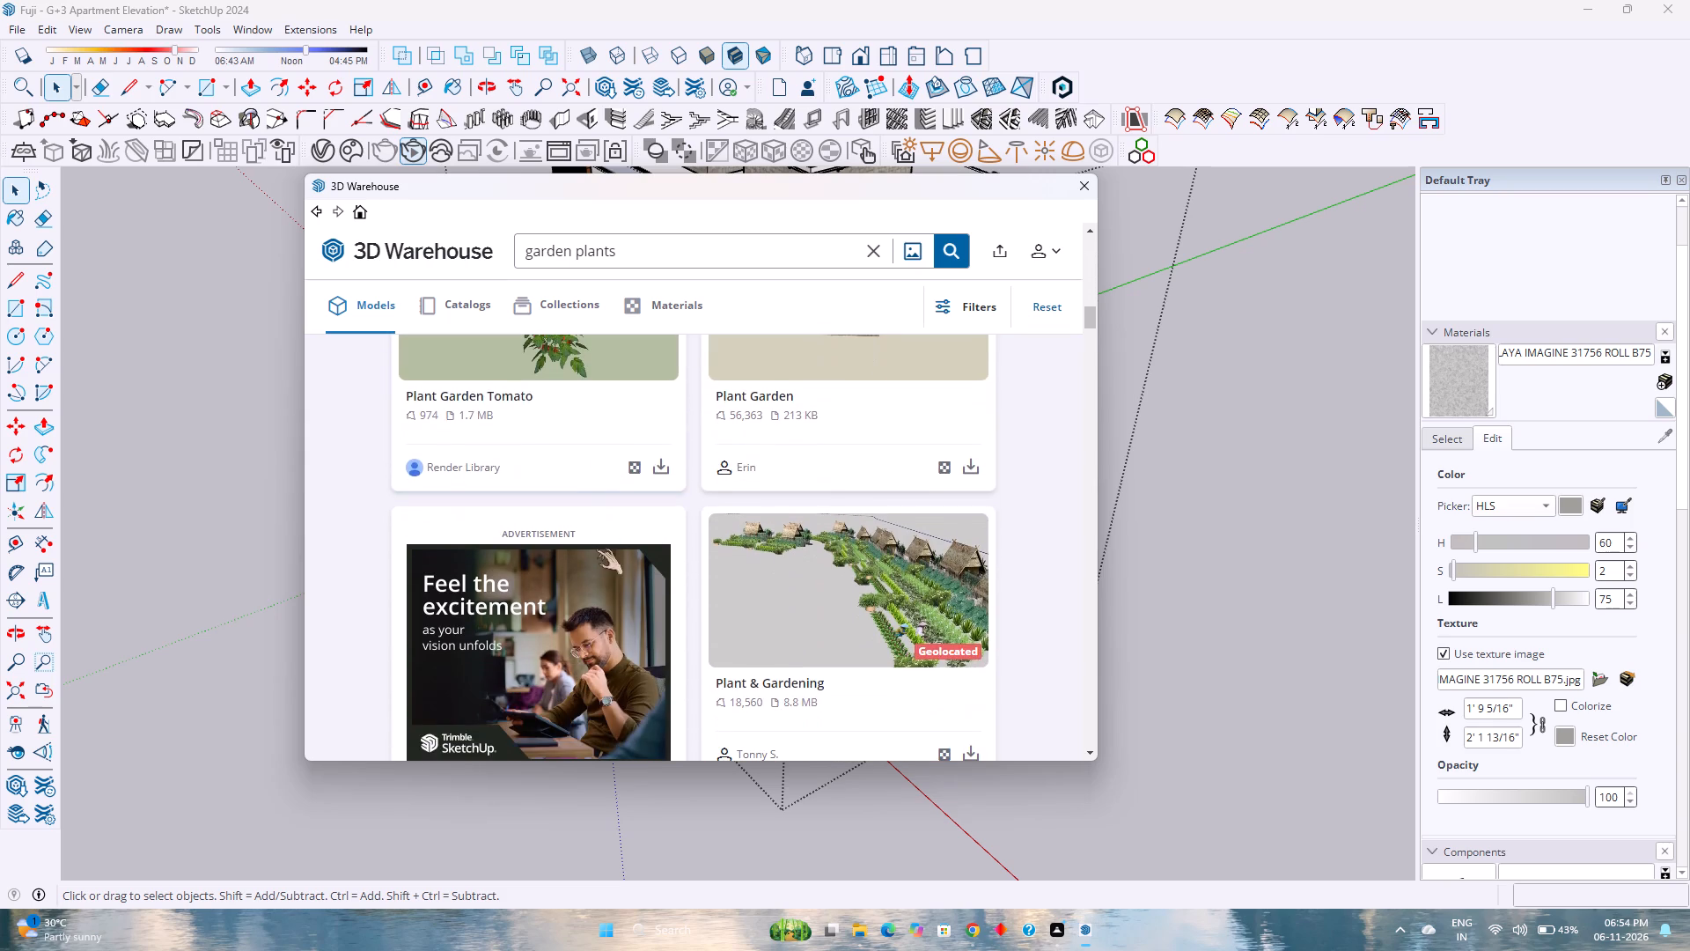
pyautogui.scroll(-3, 595, 549)
pyautogui.scroll(1, 595, 549)
pyautogui.scroll(-10, 595, 549)
pyautogui.scroll(2, 595, 549)
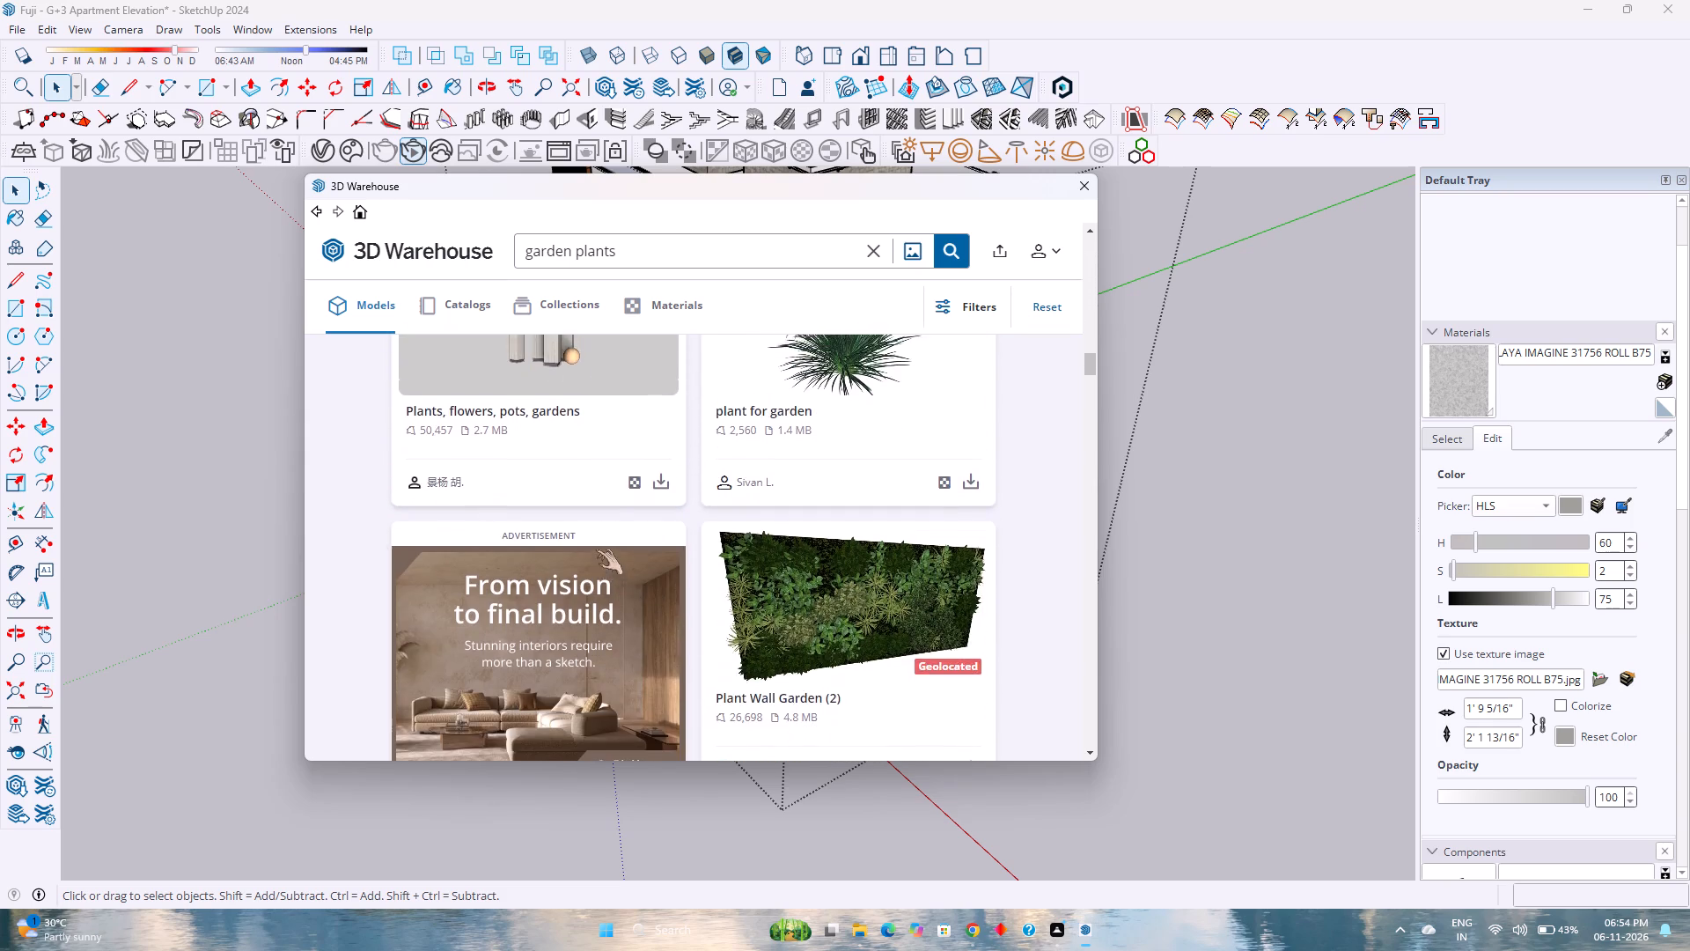
pyautogui.scroll(1, 595, 549)
pyautogui.scroll(-15, 595, 549)
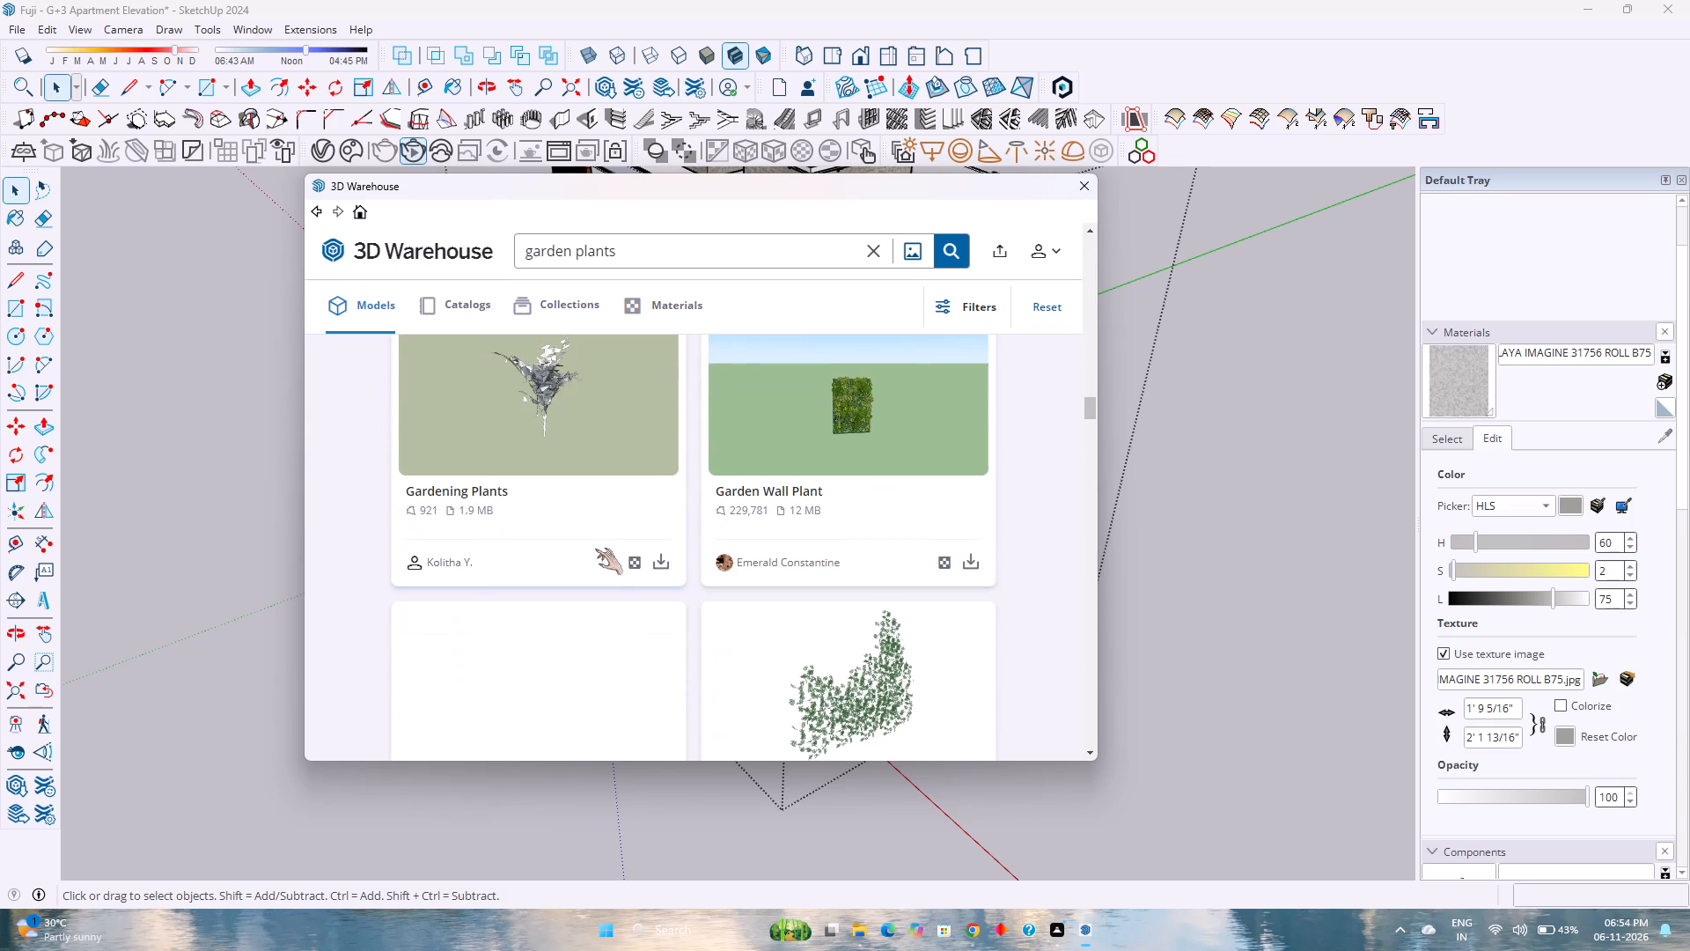
pyautogui.scroll(-3, 595, 549)
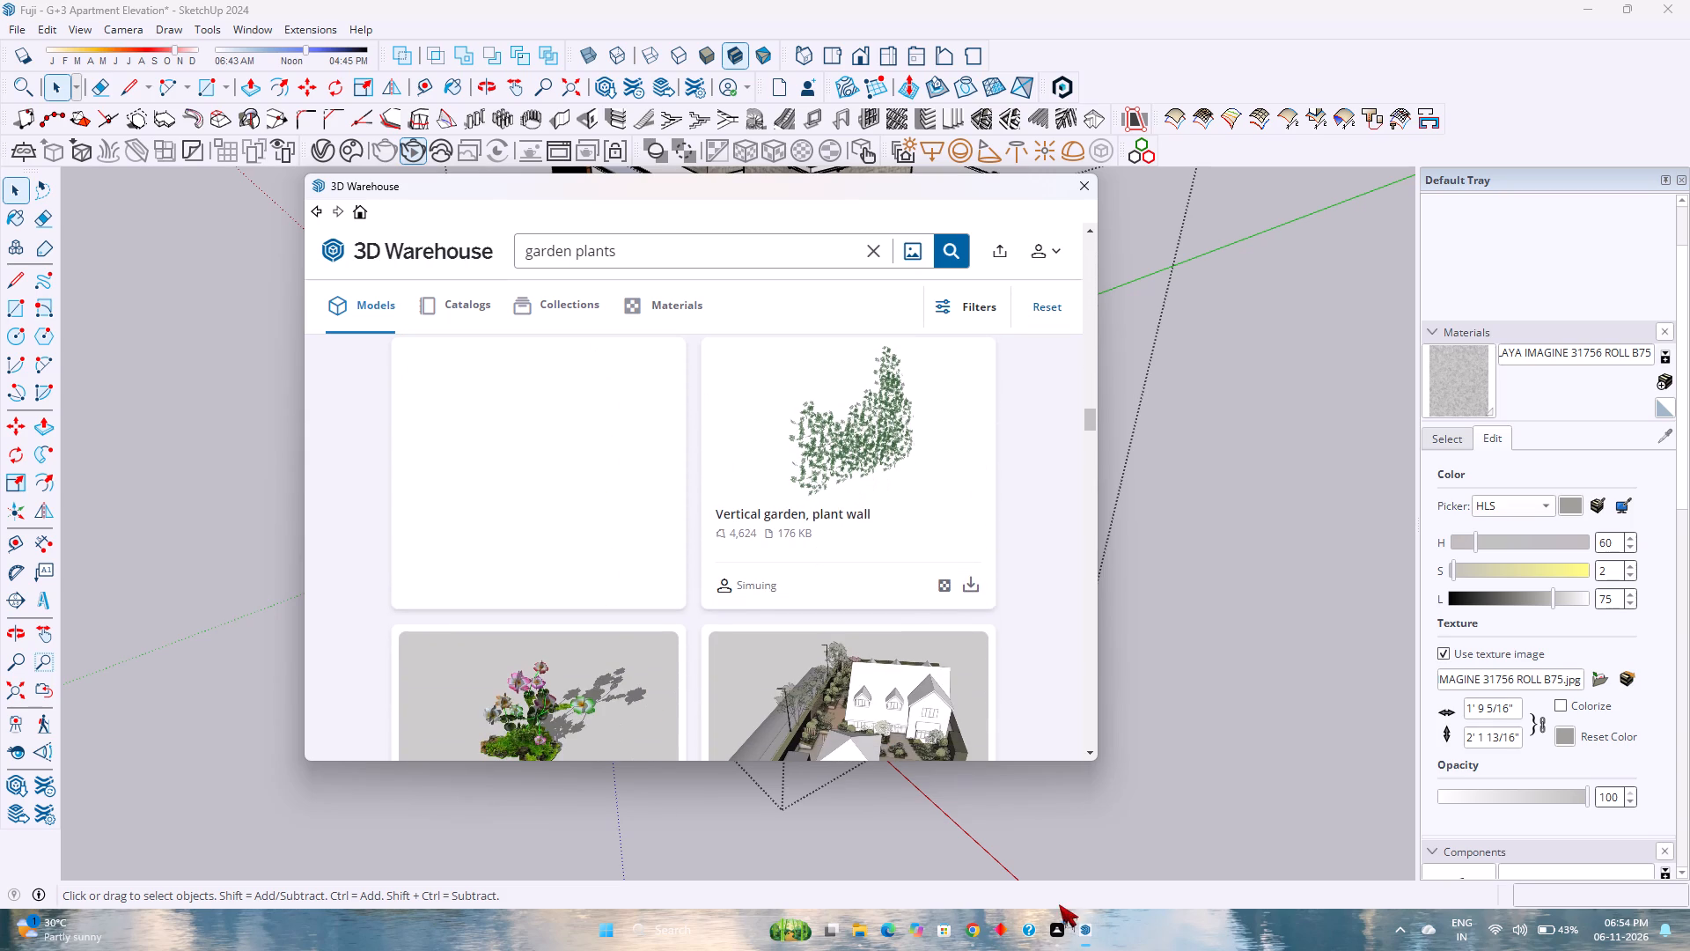
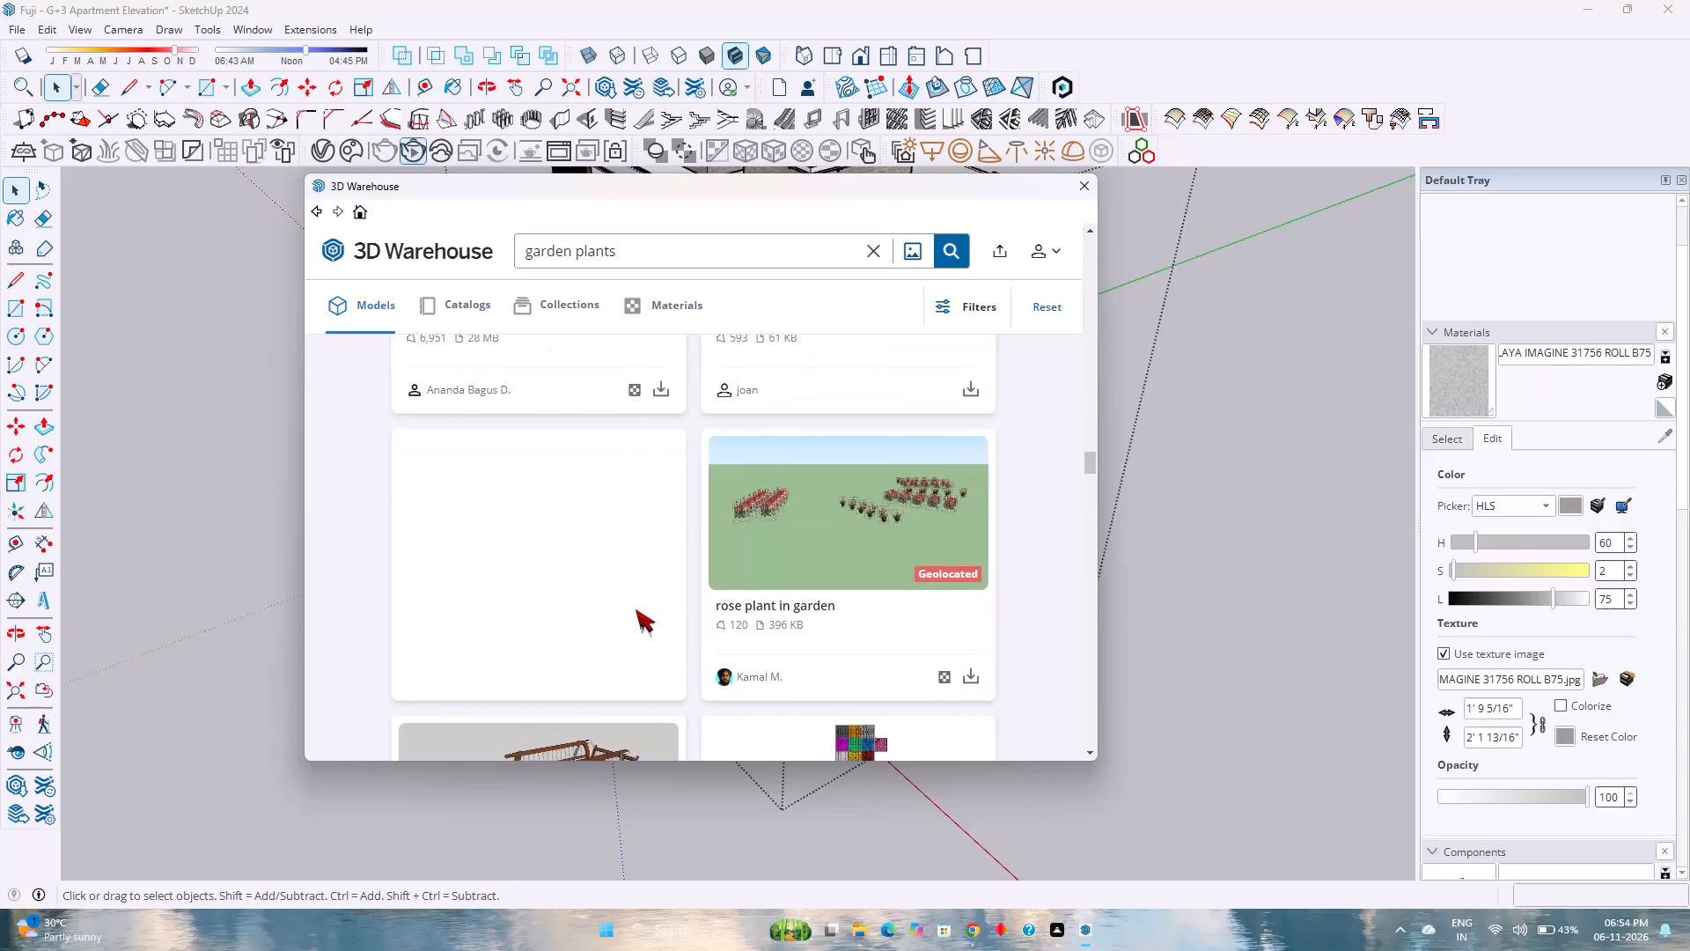
# Look further through the "garden plants" models in the search results for planting suited to the kerbed strips.
pyautogui.scroll(-1, 636, 609)
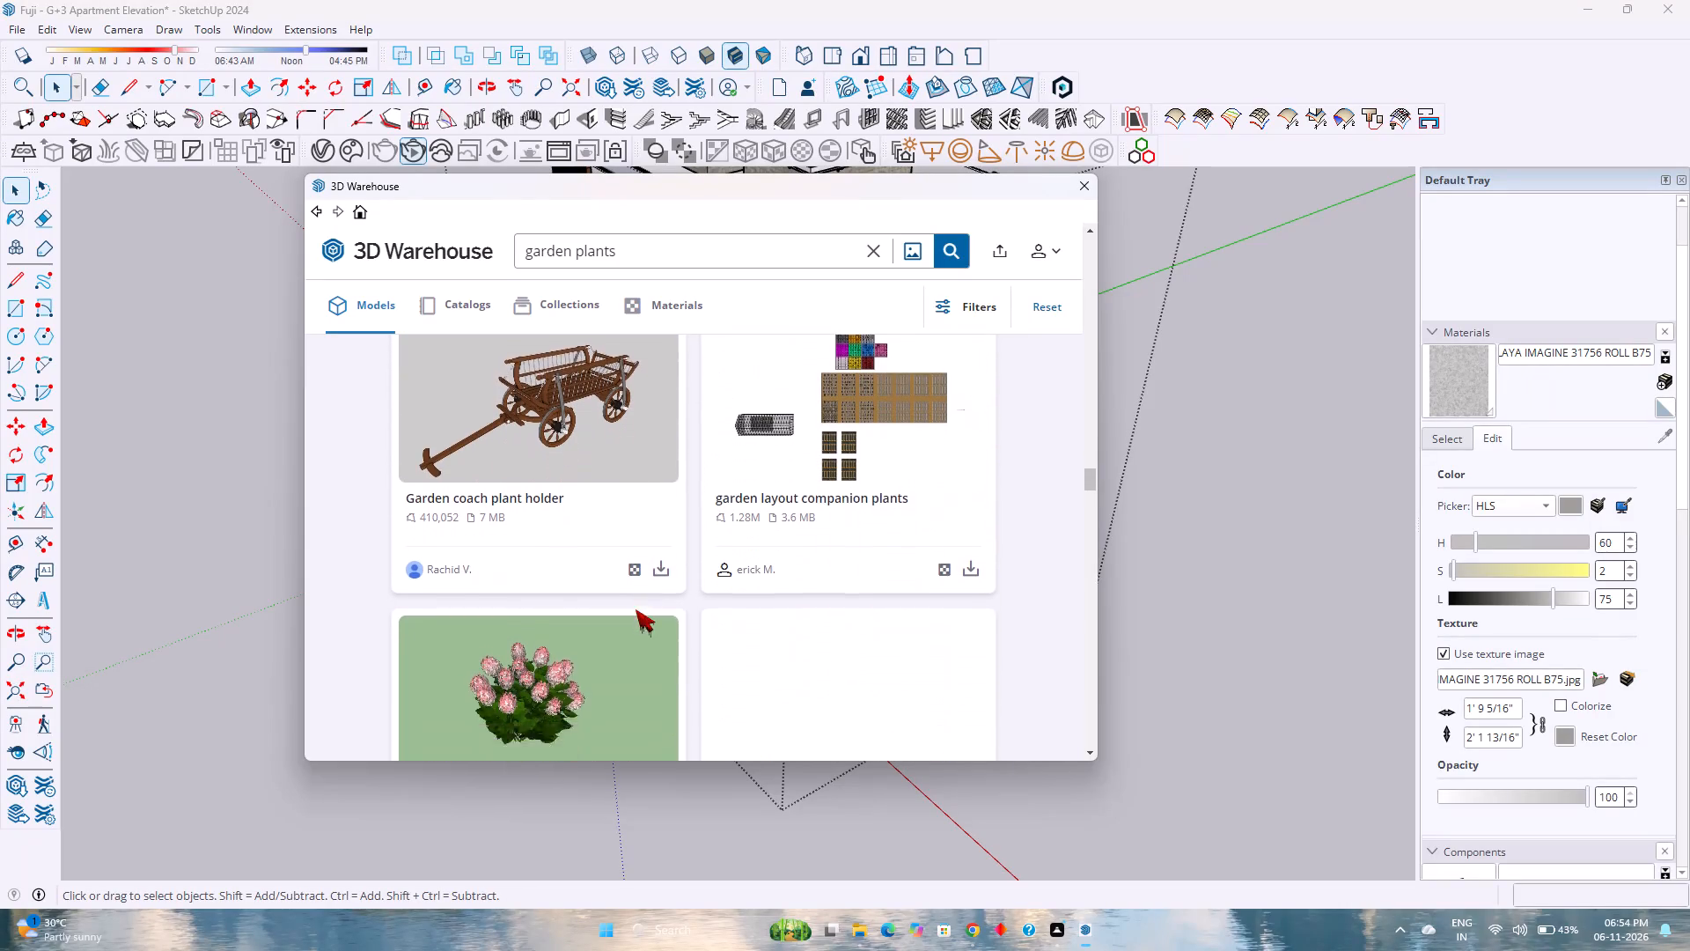
pyautogui.scroll(-3, 636, 609)
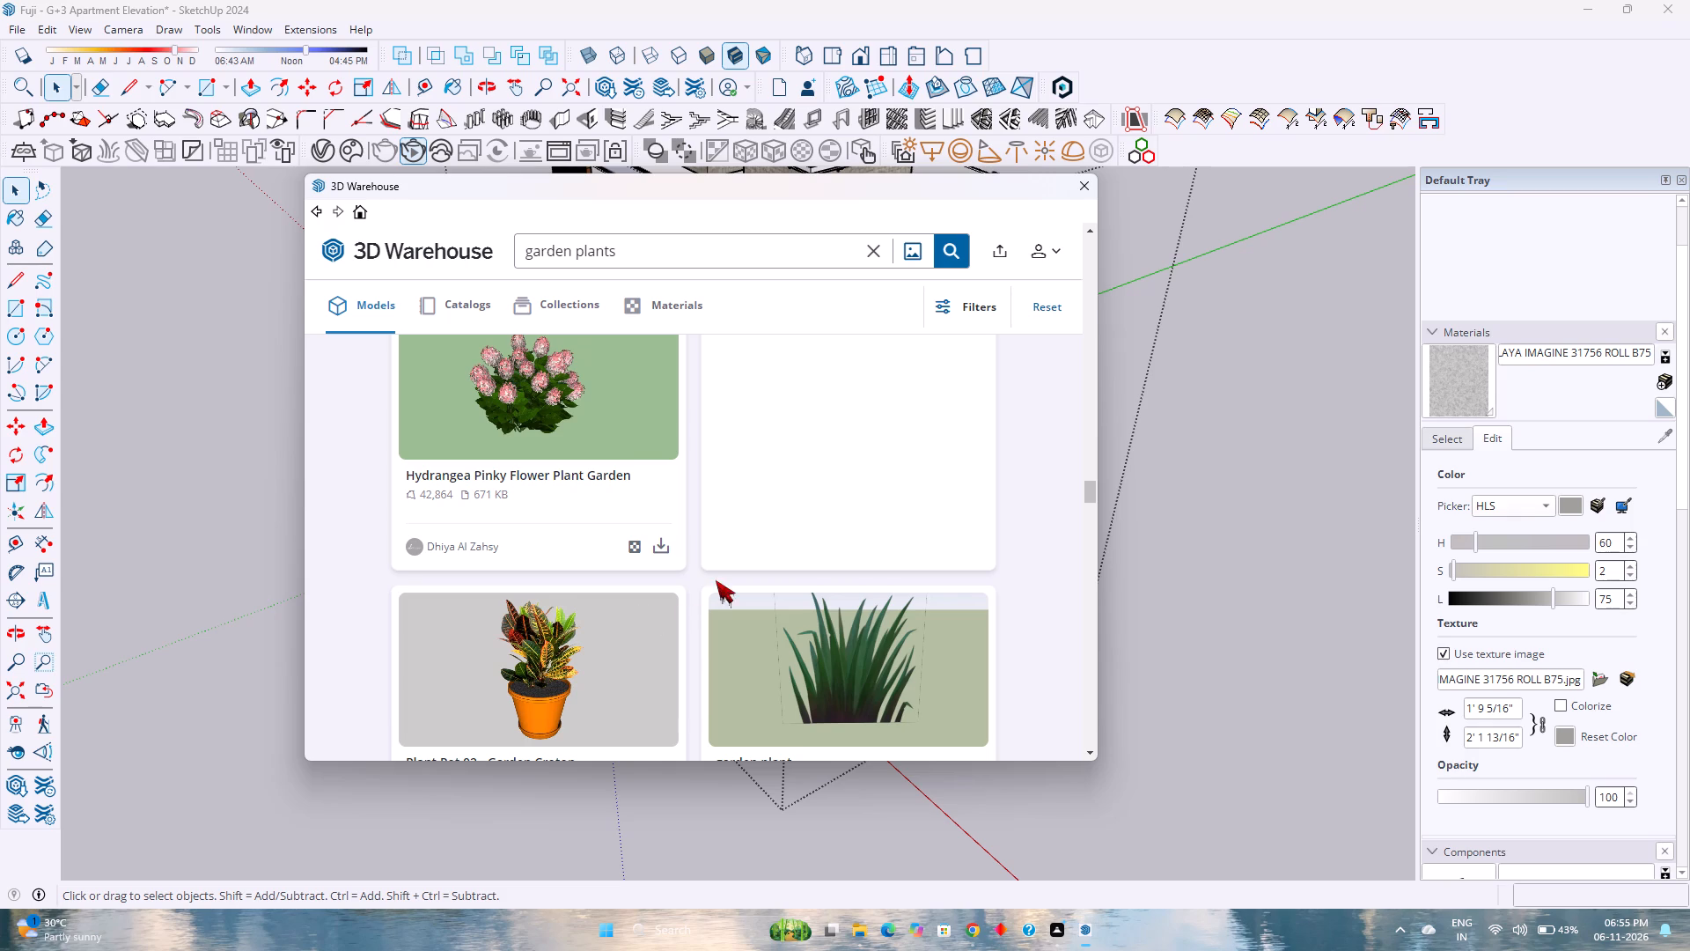
pyautogui.scroll(-3, 720, 573)
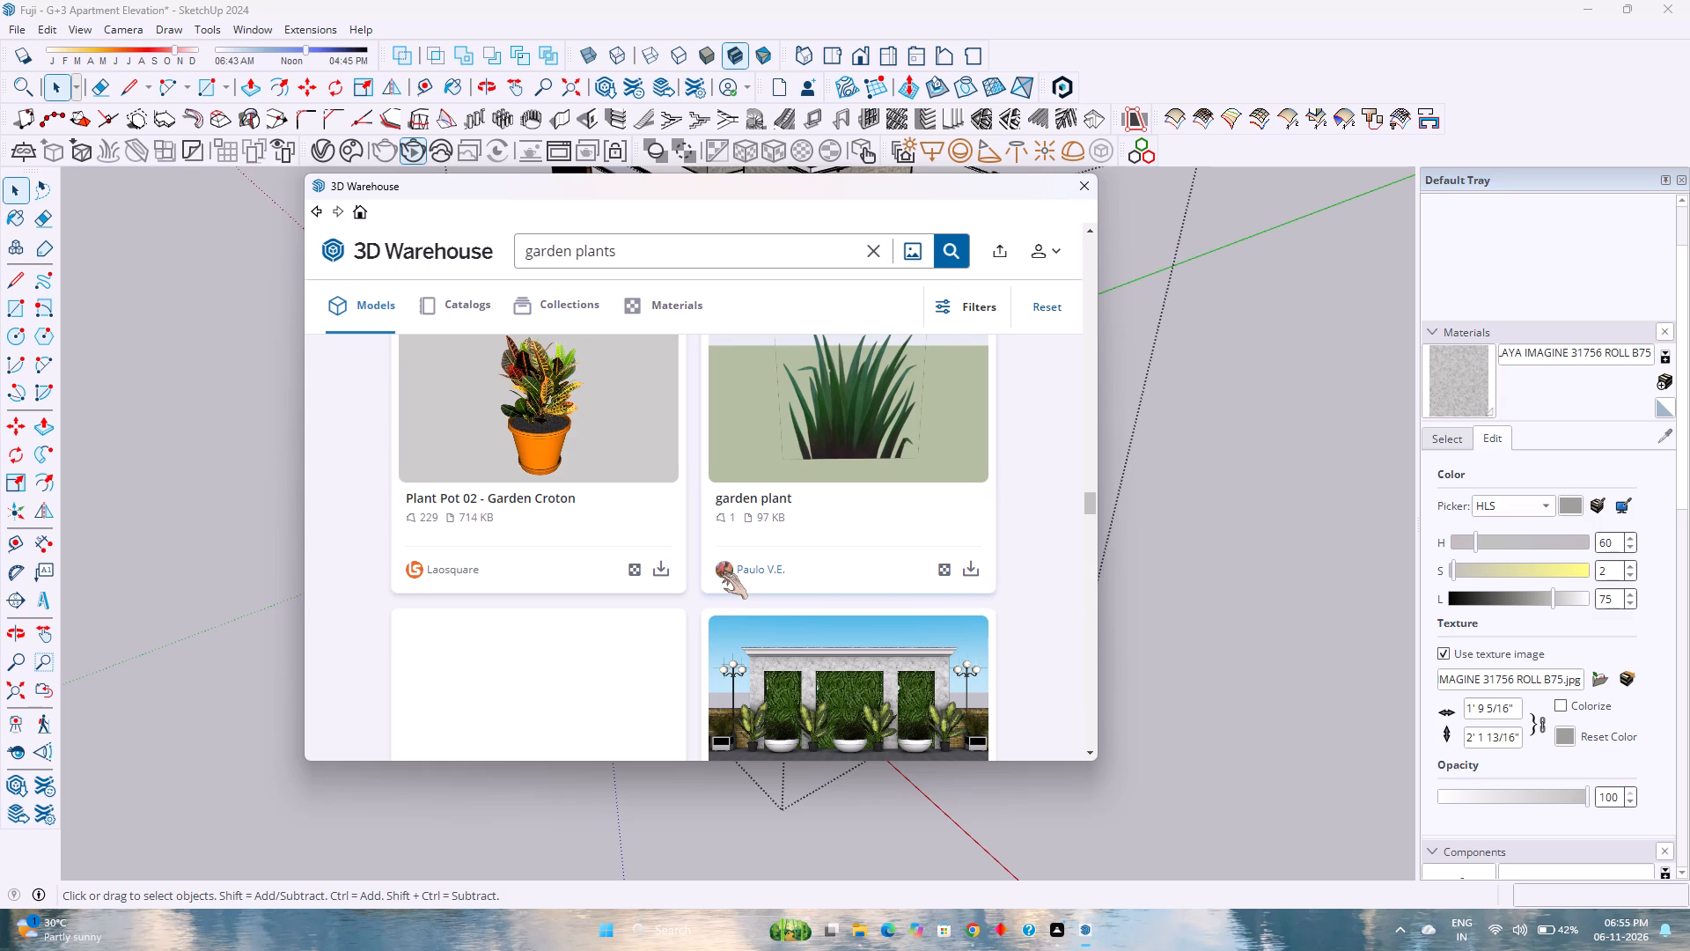
pyautogui.scroll(-2, 720, 573)
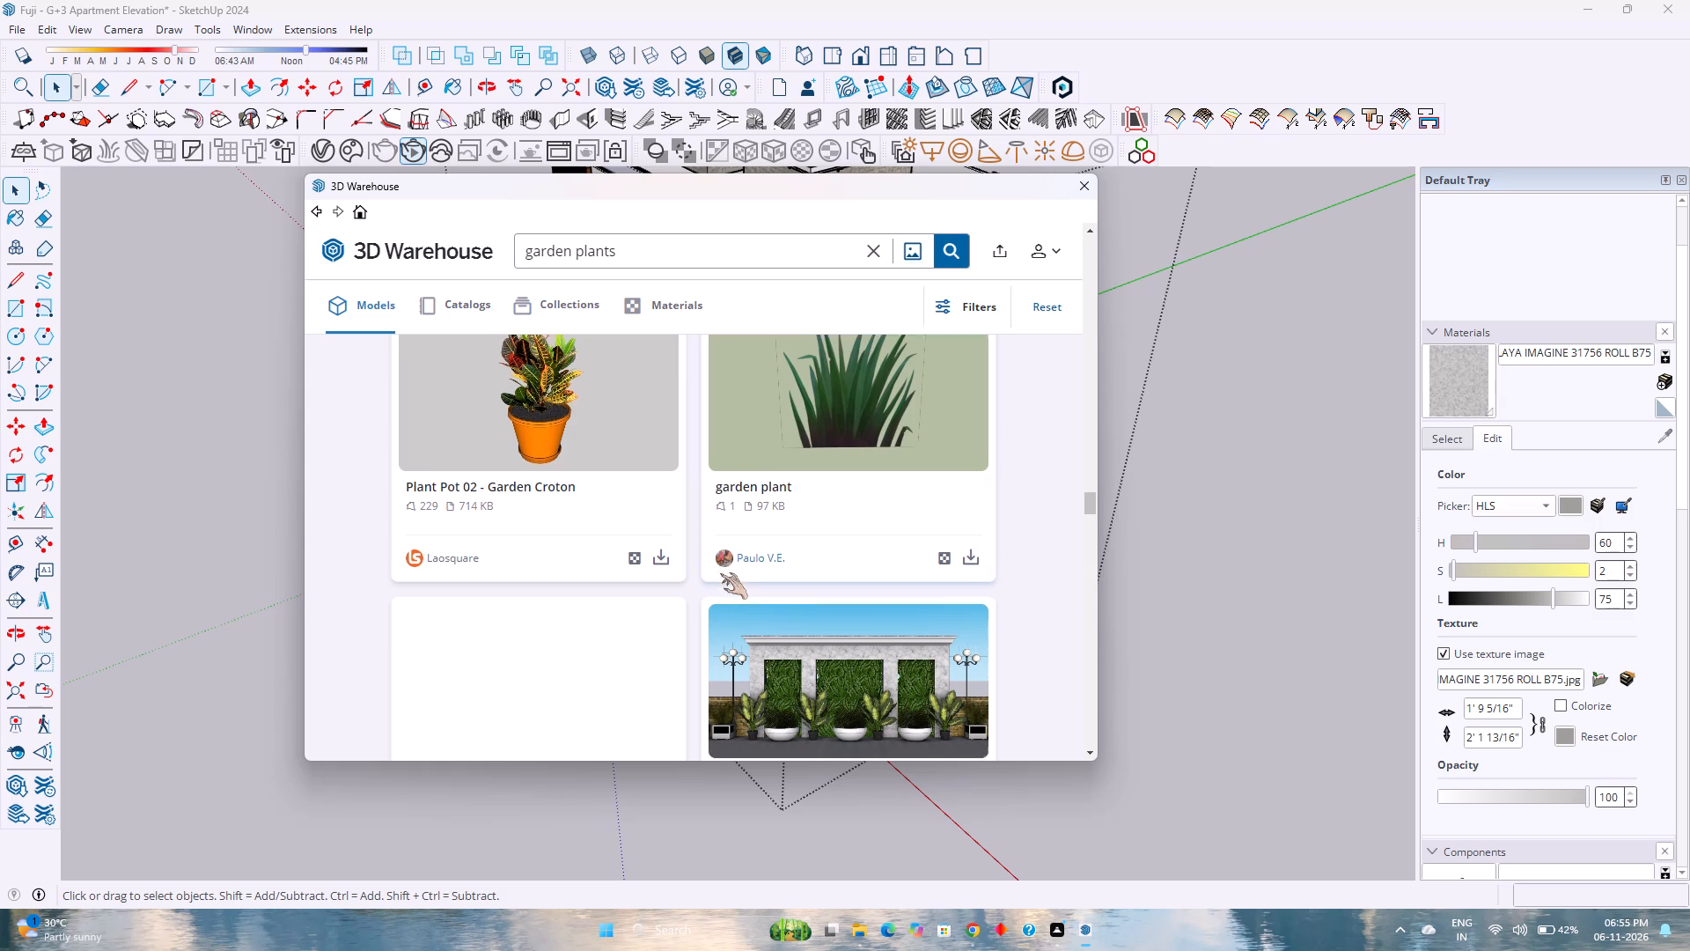
pyautogui.scroll(-8, 720, 573)
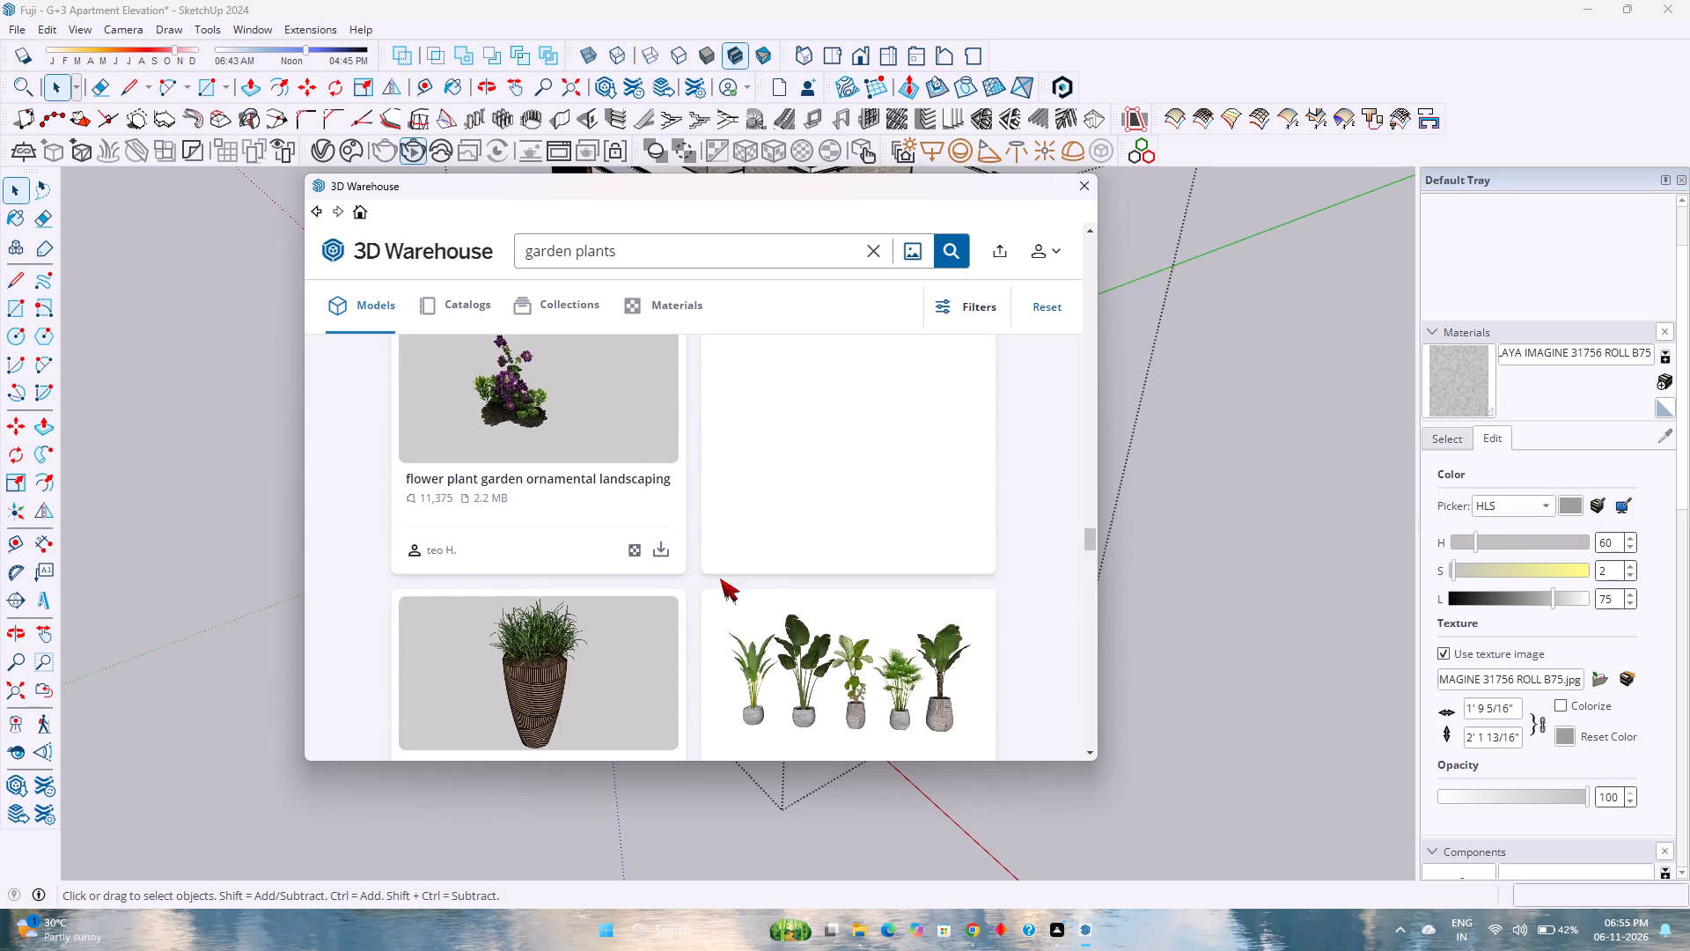
pyautogui.scroll(-12, 720, 579)
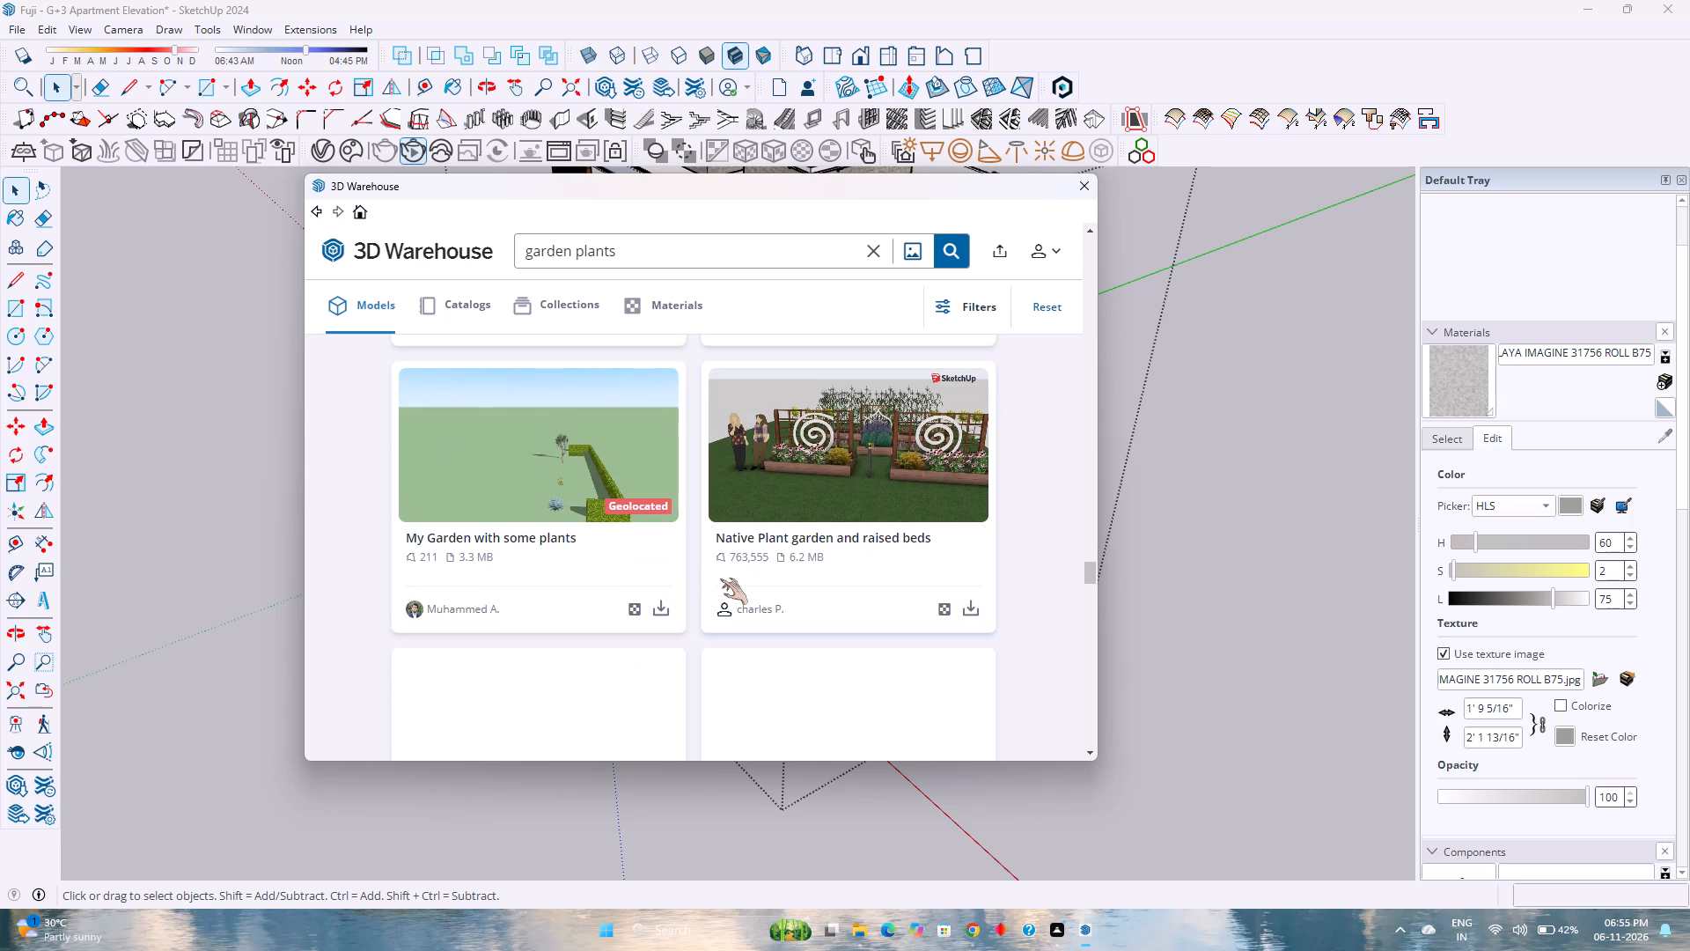
pyautogui.scroll(-10, 720, 579)
pyautogui.scroll(1, 720, 579)
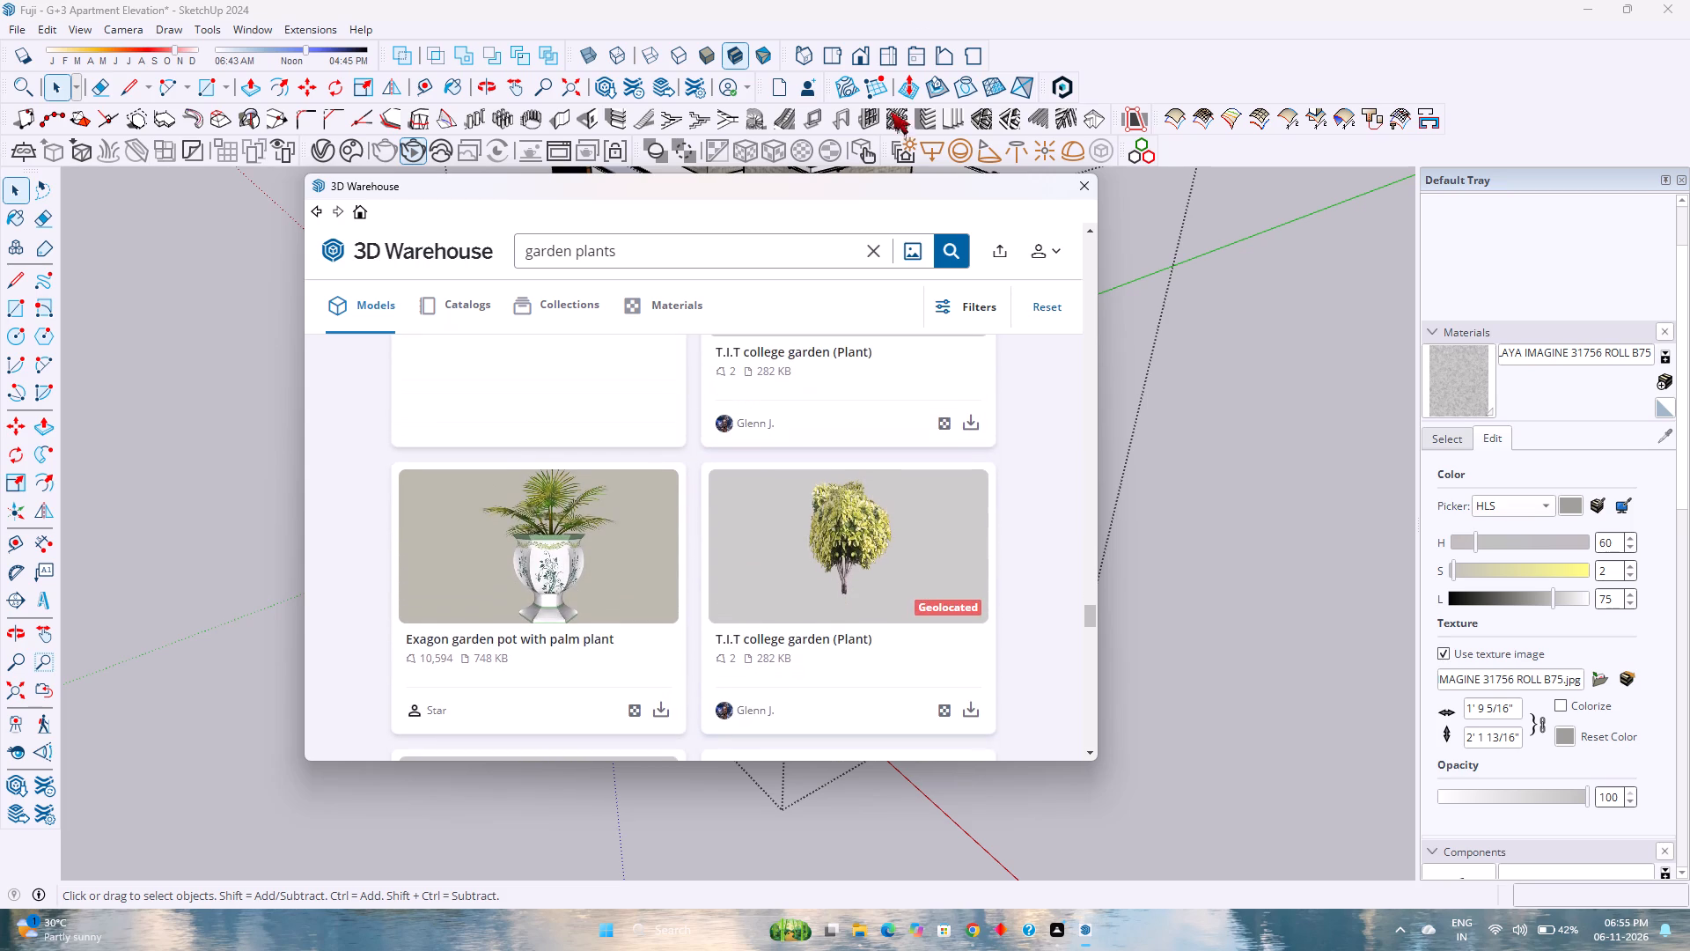
# Change the 3D Warehouse model search to "pebble garden plants".
pyautogui.click(530, 247)
pyautogui.press('Left')
pyautogui.write('pebblr')
pyautogui.press('BackSpace')
pyautogui.write('e')
pyautogui.press('space')
pyautogui.press('Return')
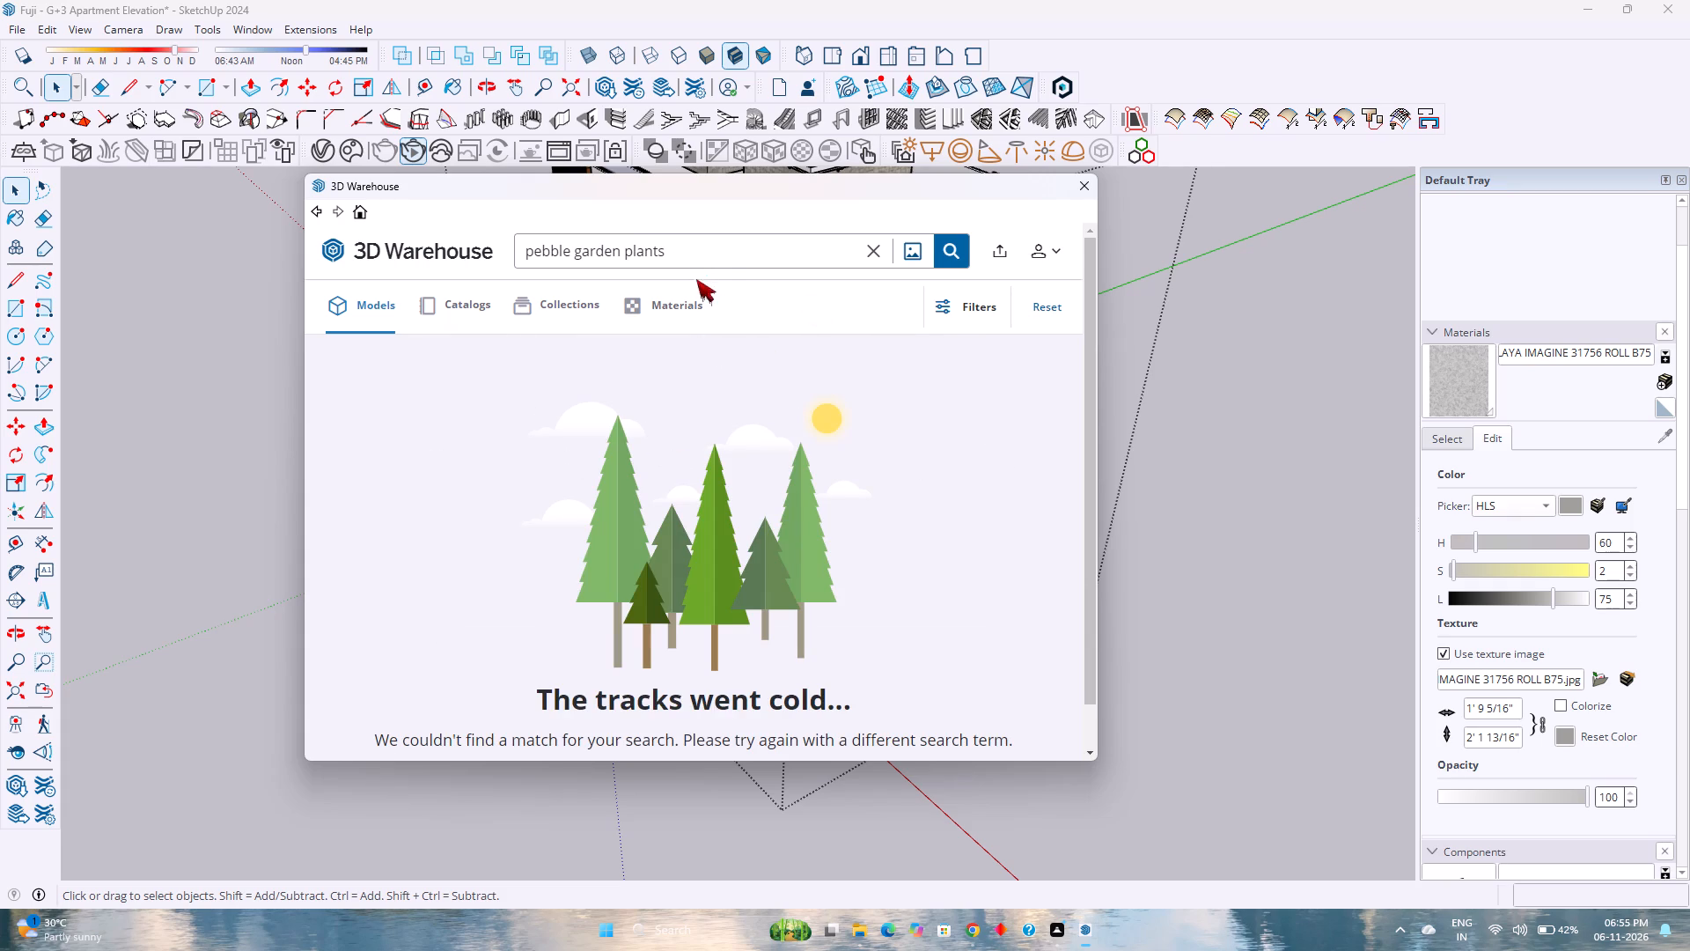
# Shorten the 3D Warehouse model search to "pebble plants".
pyautogui.click(621, 256)
pyautogui.press('BackSpace')
pyautogui.press('BackSpace')
pyautogui.press('BackSpace')
pyautogui.press('BackSpace')
pyautogui.press('BackSpace')
pyautogui.press('BackSpace')
pyautogui.press('BackSpace')
pyautogui.press('Return')
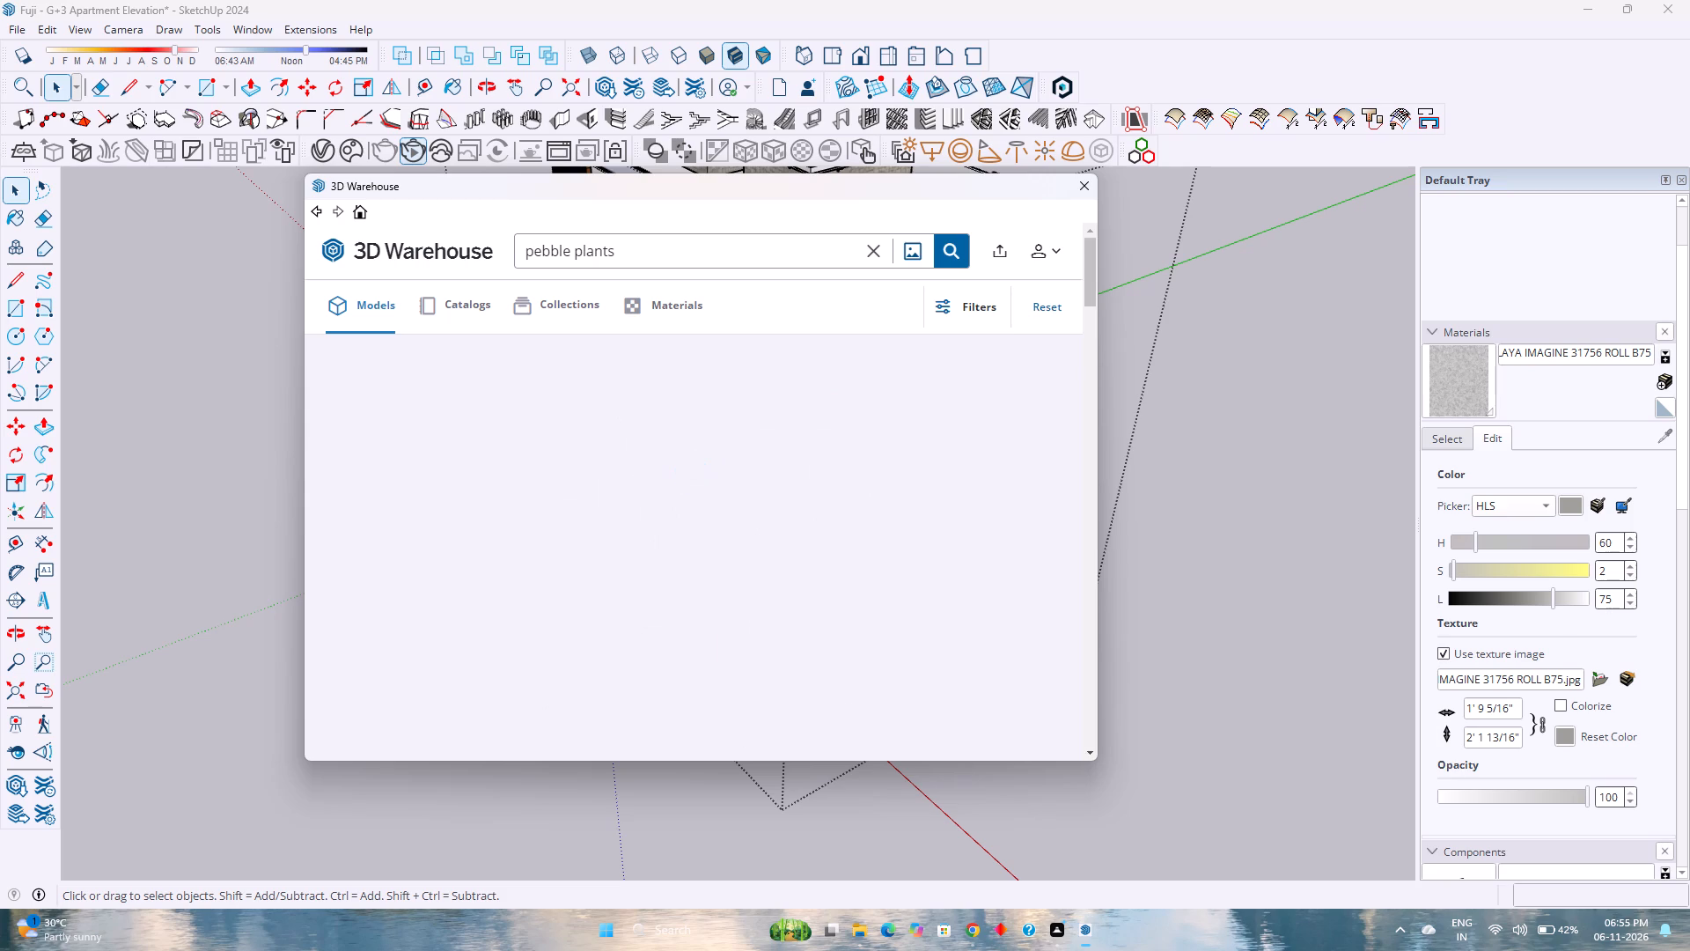
# Examine the "pebble plants" models in the search results for planting combined with pebbles or landscape stones.
pyautogui.scroll(4, 538, 496)
pyautogui.scroll(-5, 539, 497)
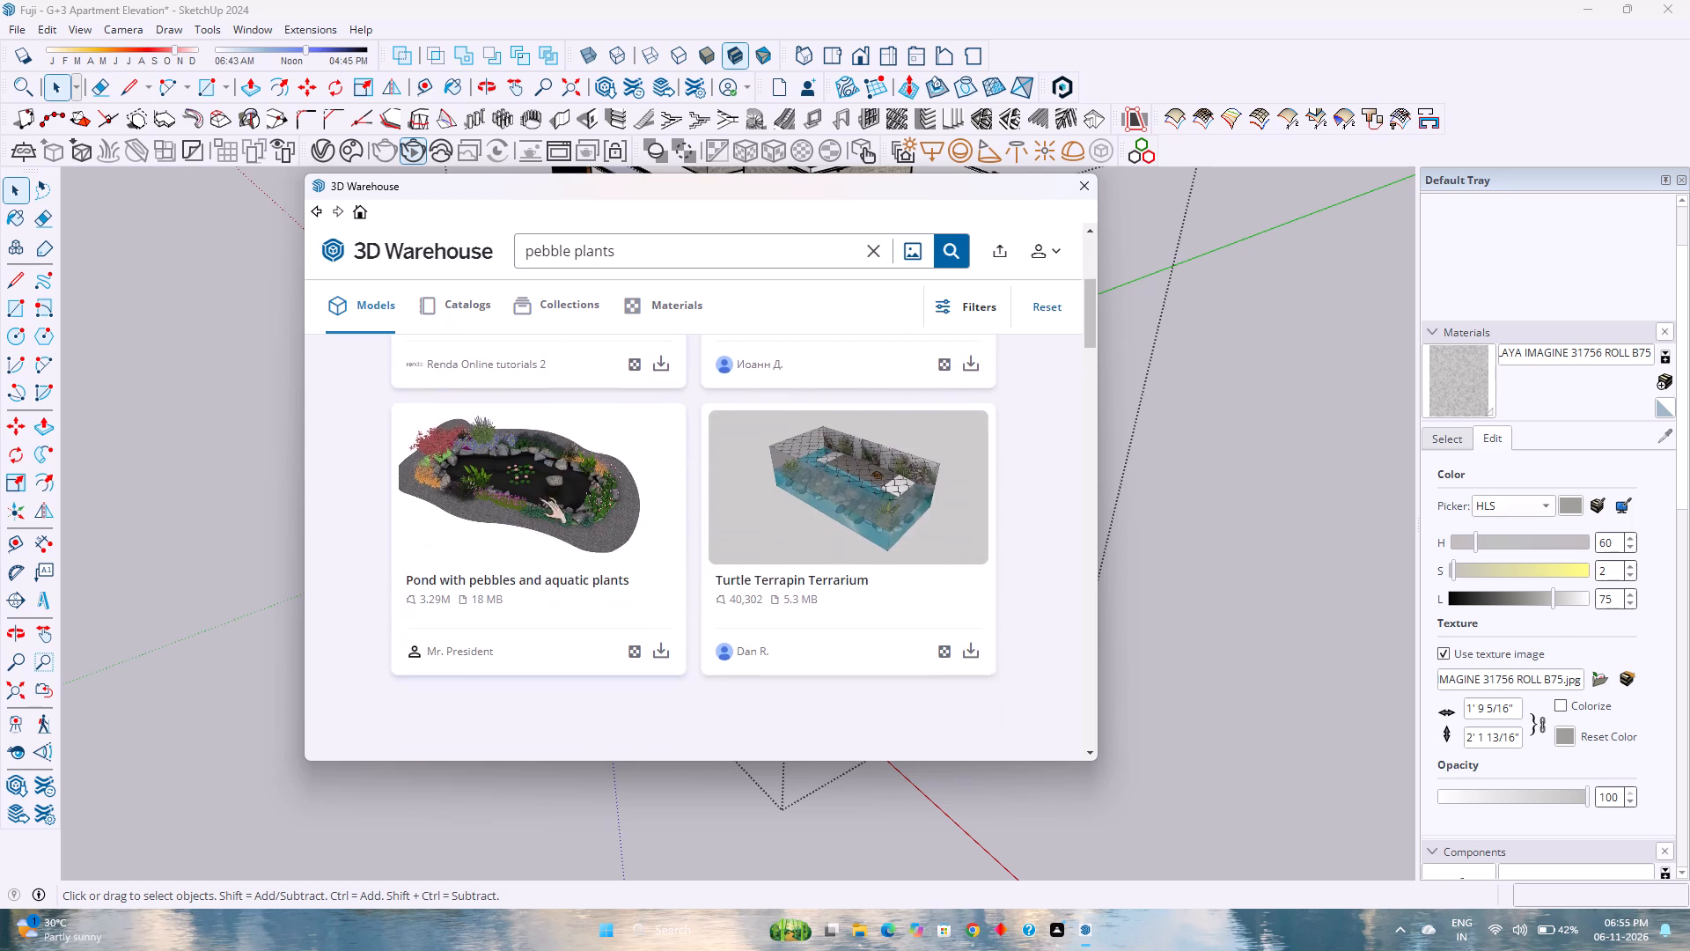
pyautogui.scroll(-10, 539, 498)
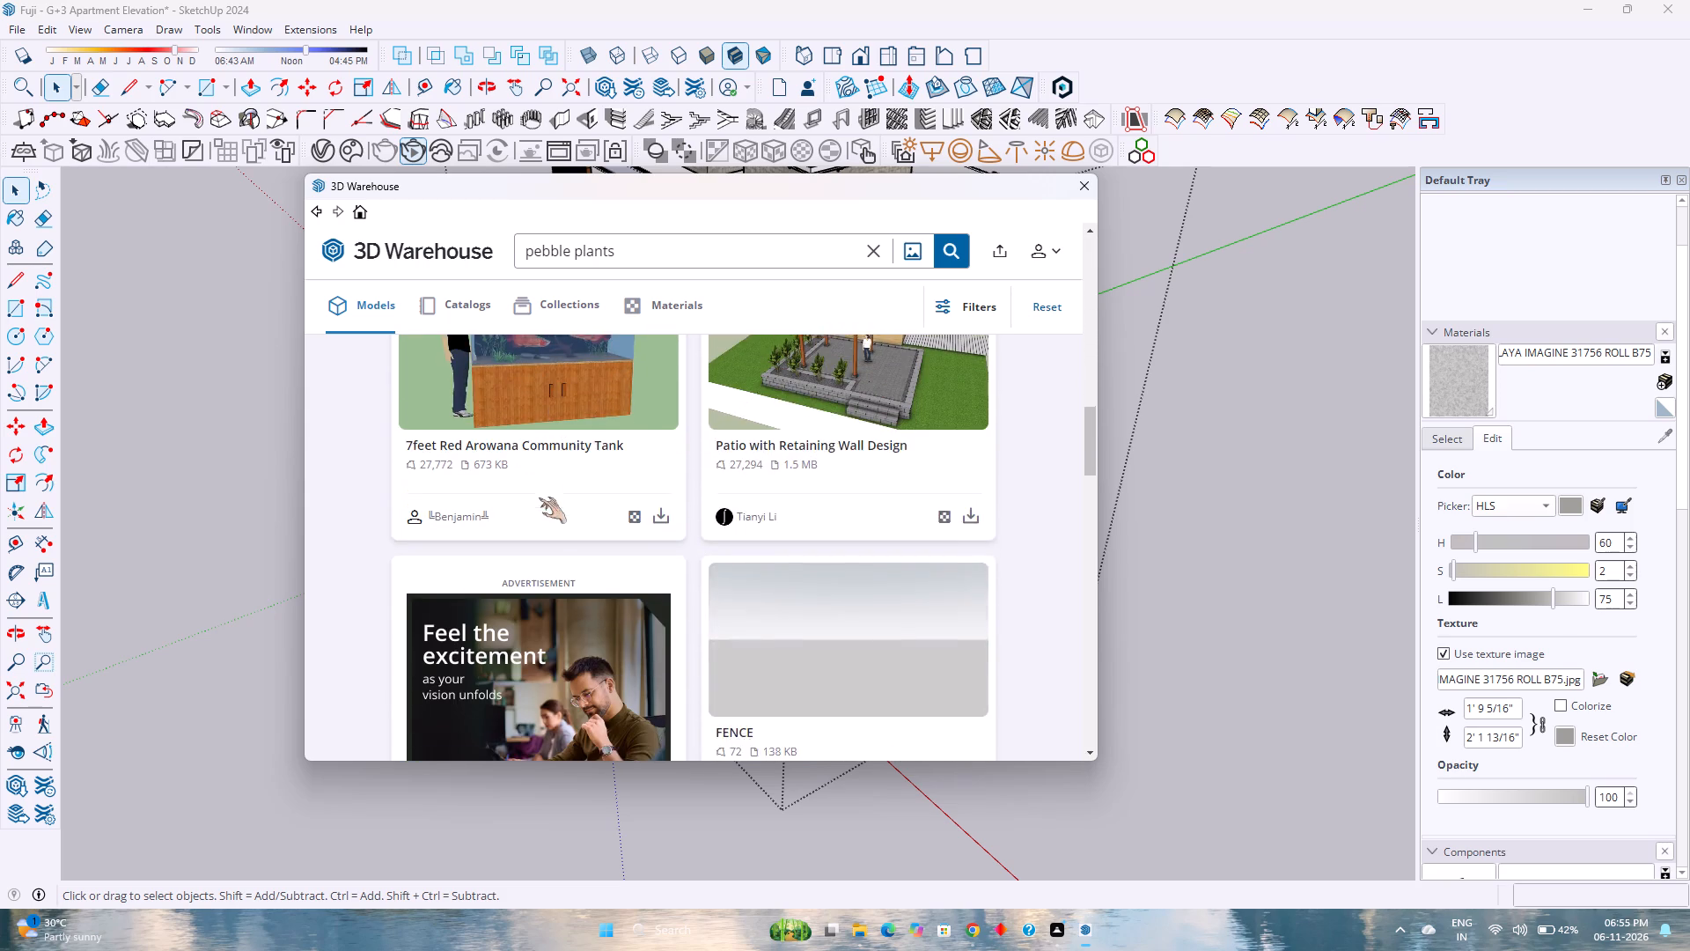
pyautogui.scroll(-9, 539, 498)
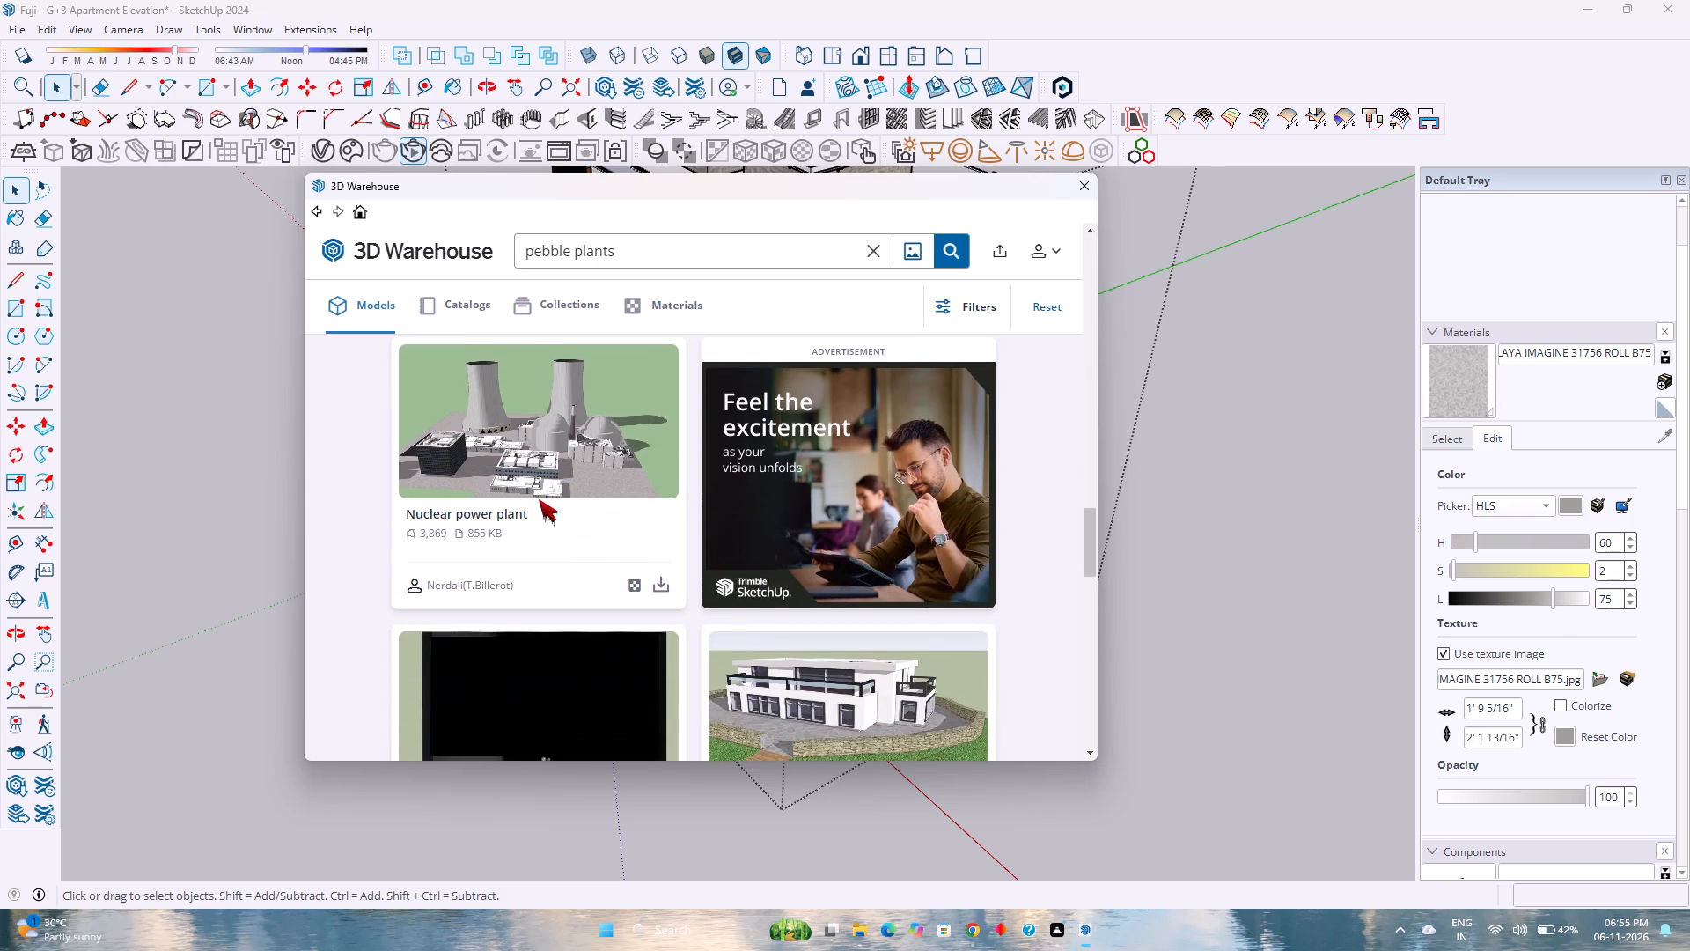
pyautogui.scroll(-2, 539, 499)
pyautogui.scroll(2, 539, 499)
pyautogui.scroll(-11, 539, 499)
# Replace the 3D Warehouse model search with "garden plants" and check the first results.
pyautogui.click(873, 250)
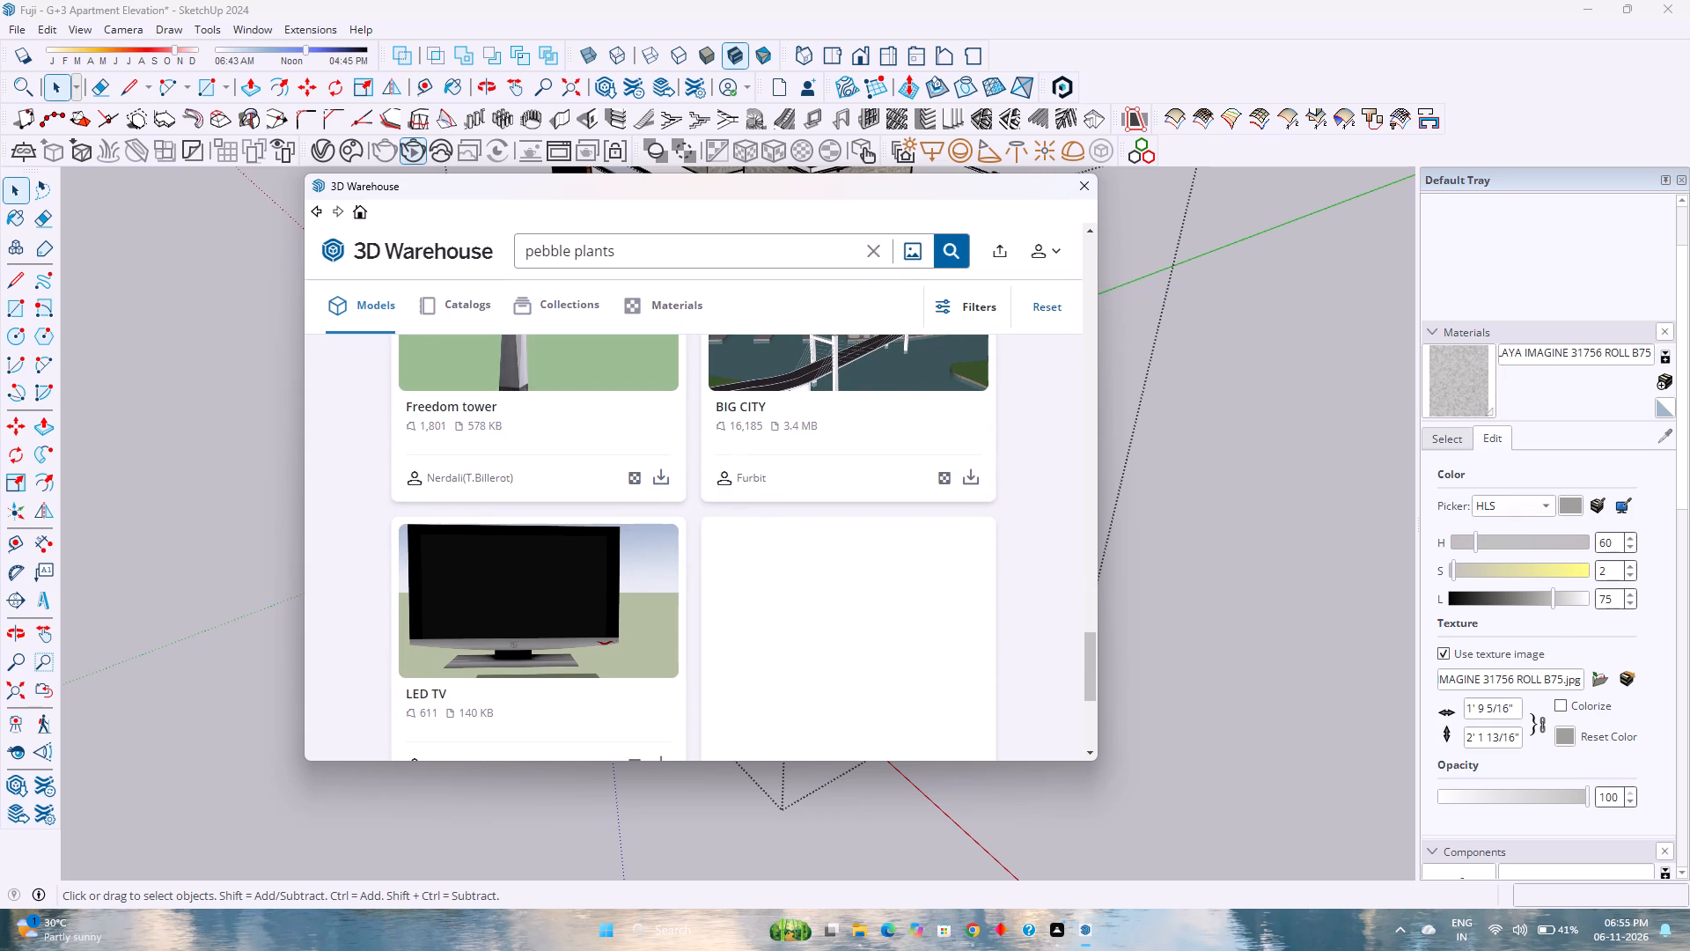
pyautogui.click(818, 238)
pyautogui.scroll(-4, 793, 435)
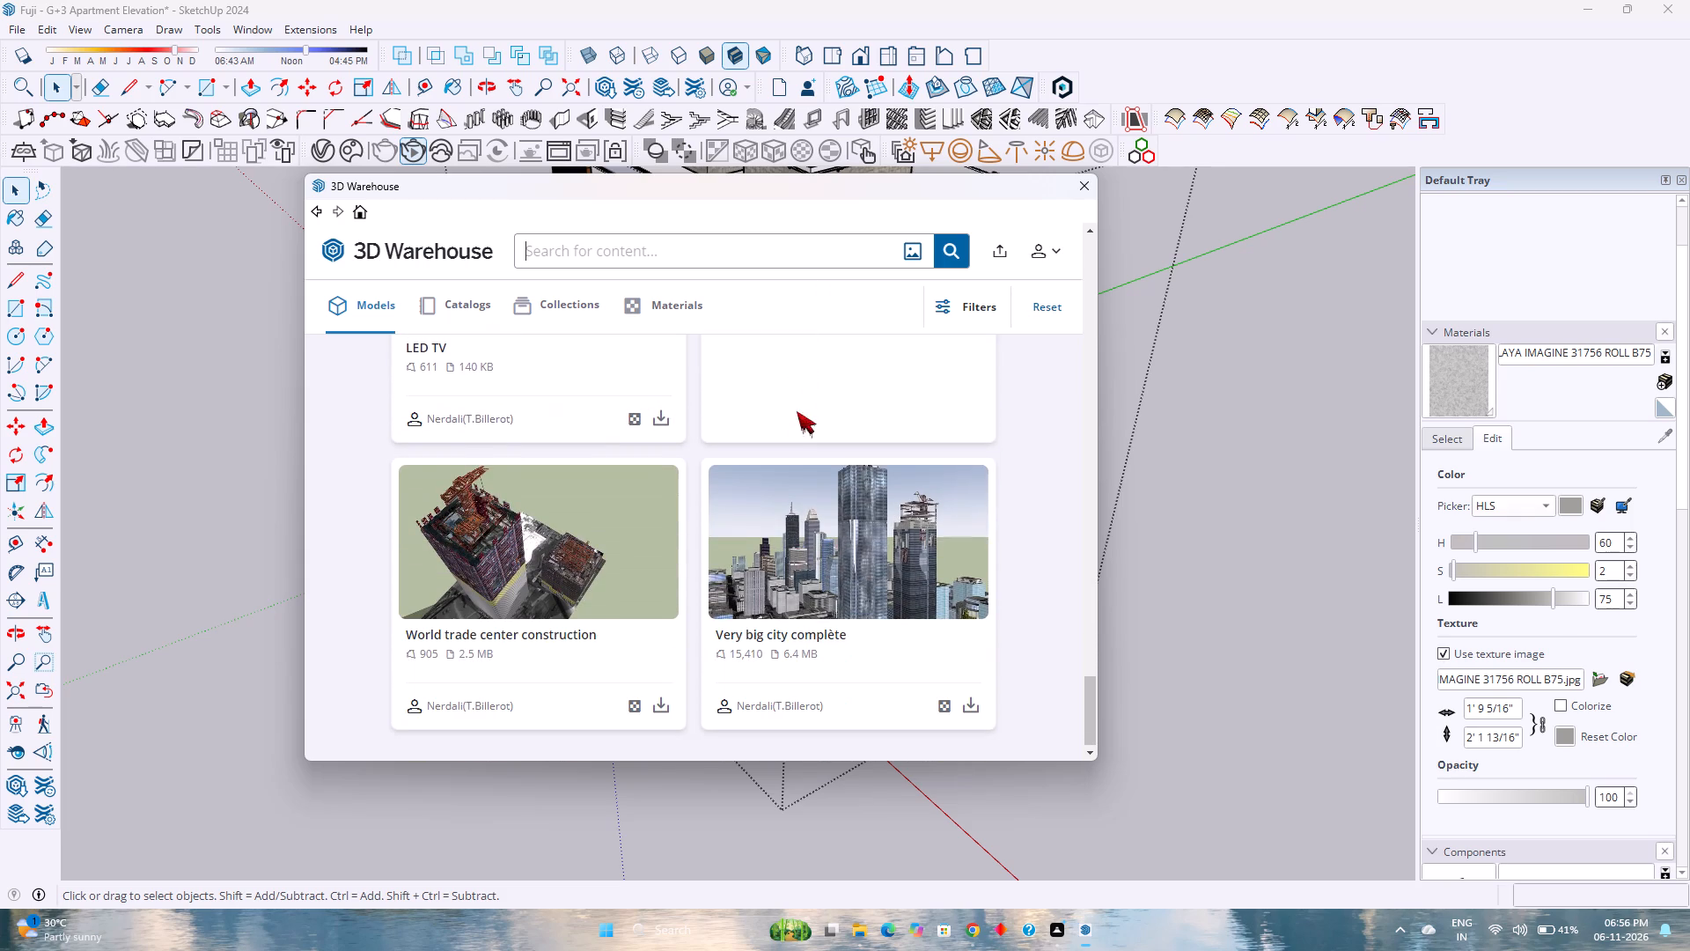
pyautogui.scroll(-3, 800, 397)
pyautogui.click(777, 259)
pyautogui.write('garden plants')
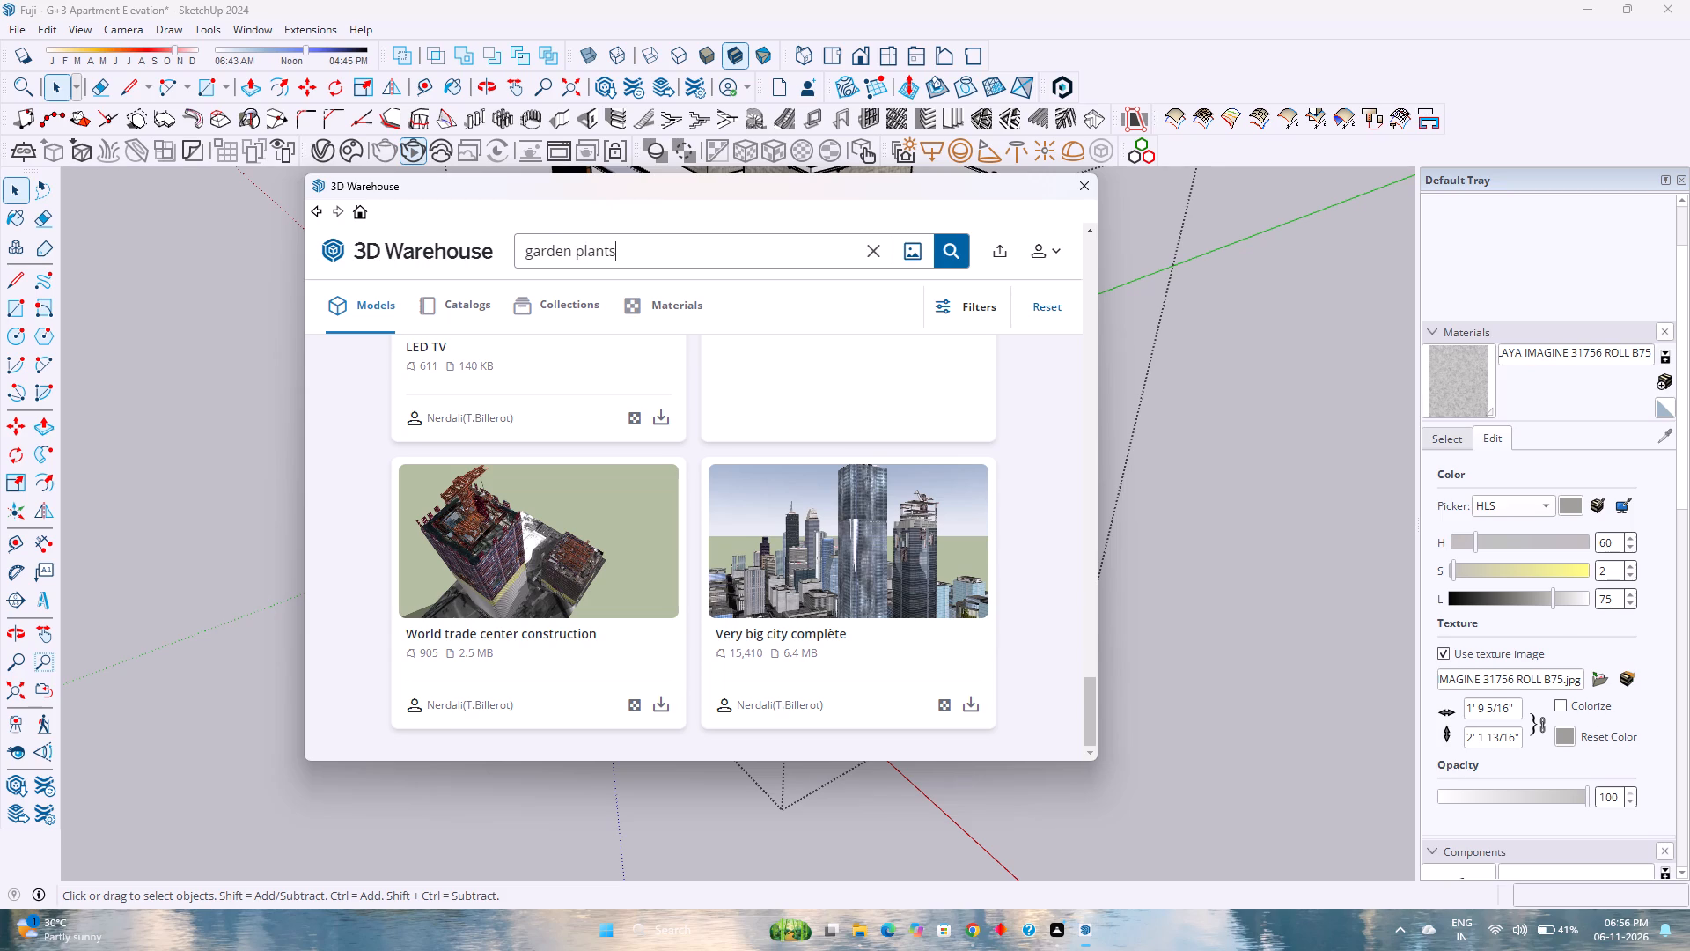
pyautogui.press('Return')
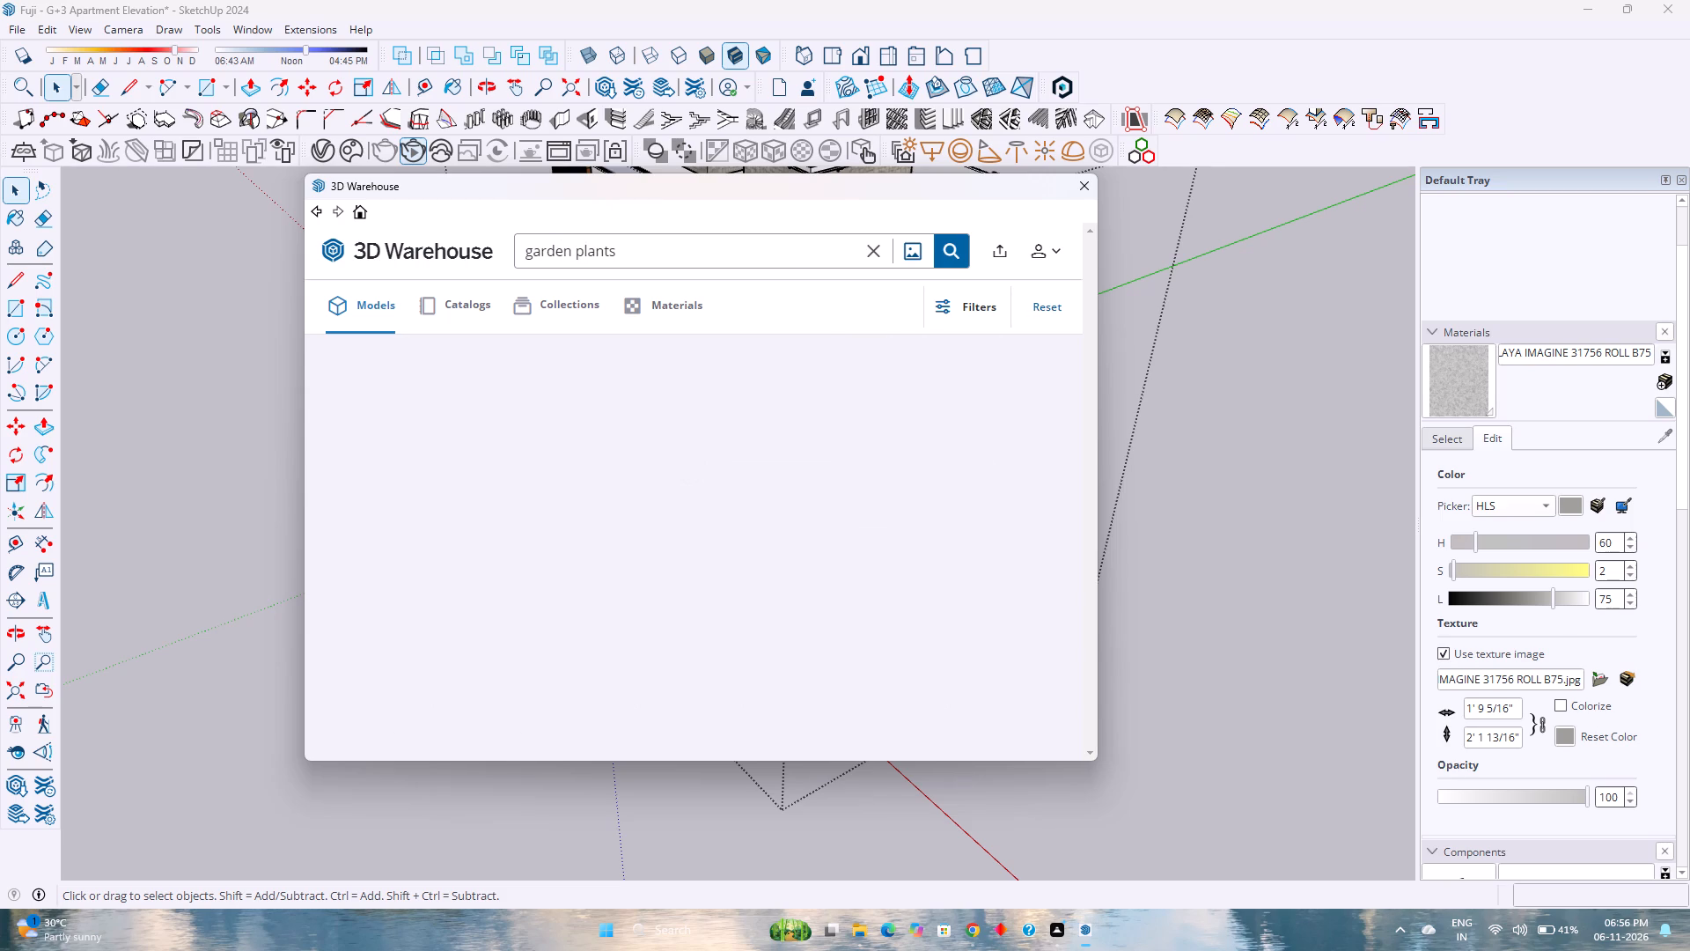
pyautogui.scroll(-3, 658, 399)
pyautogui.scroll(-4, 679, 551)
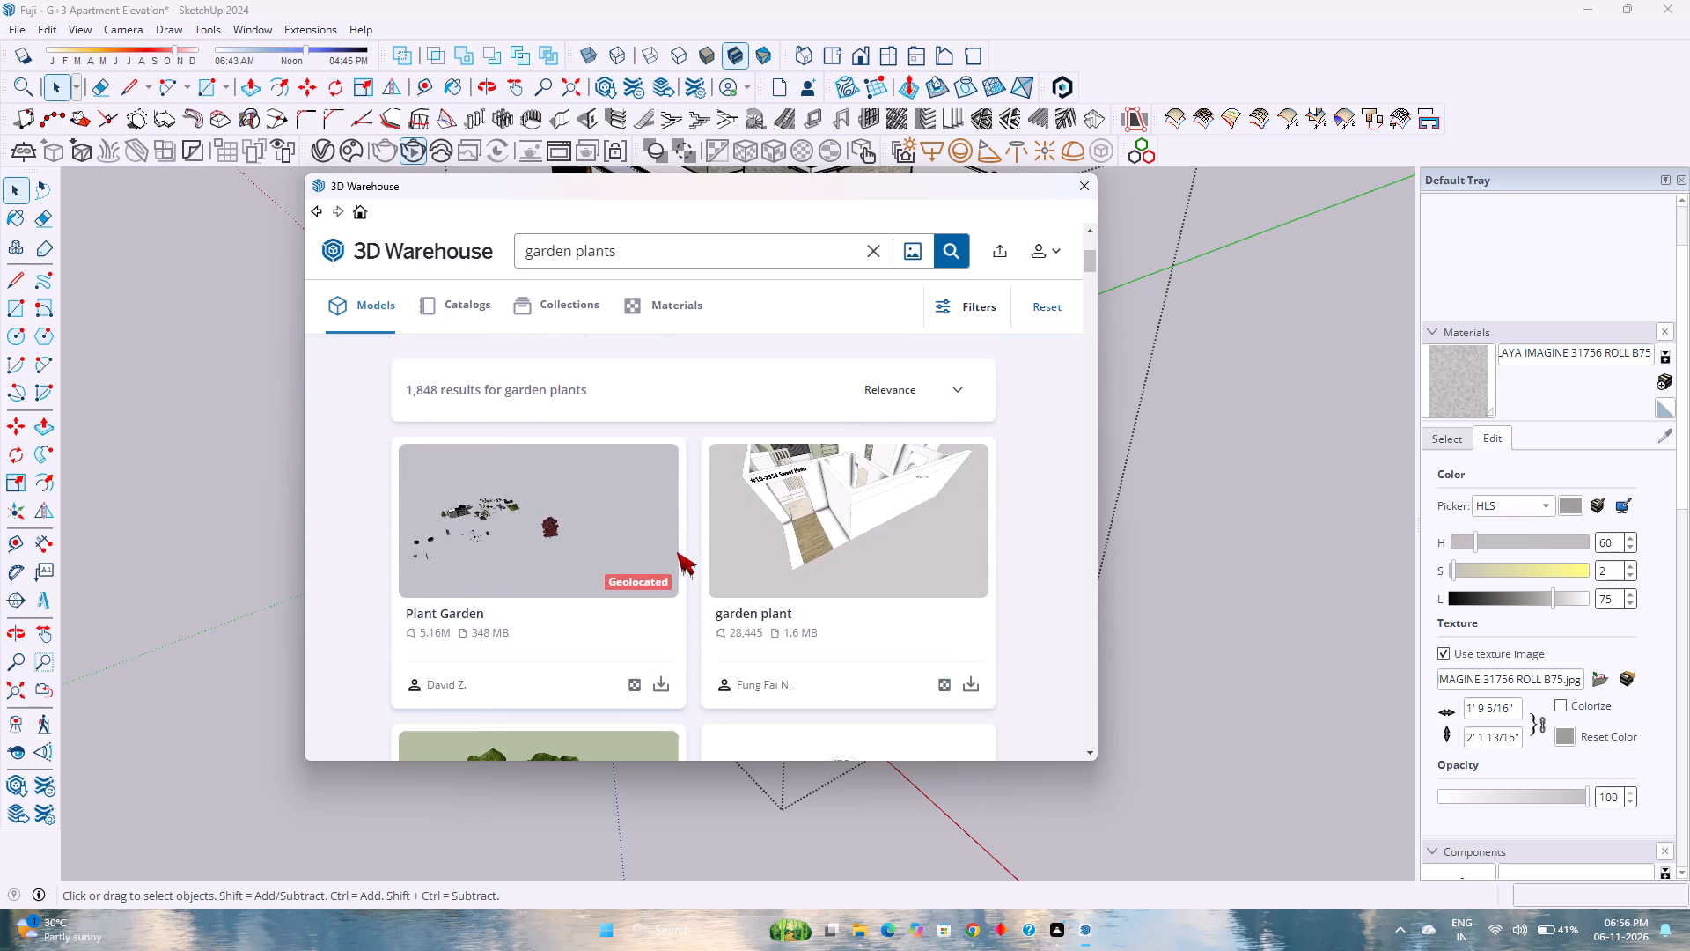
pyautogui.scroll(-2, 677, 552)
pyautogui.scroll(5, 546, 305)
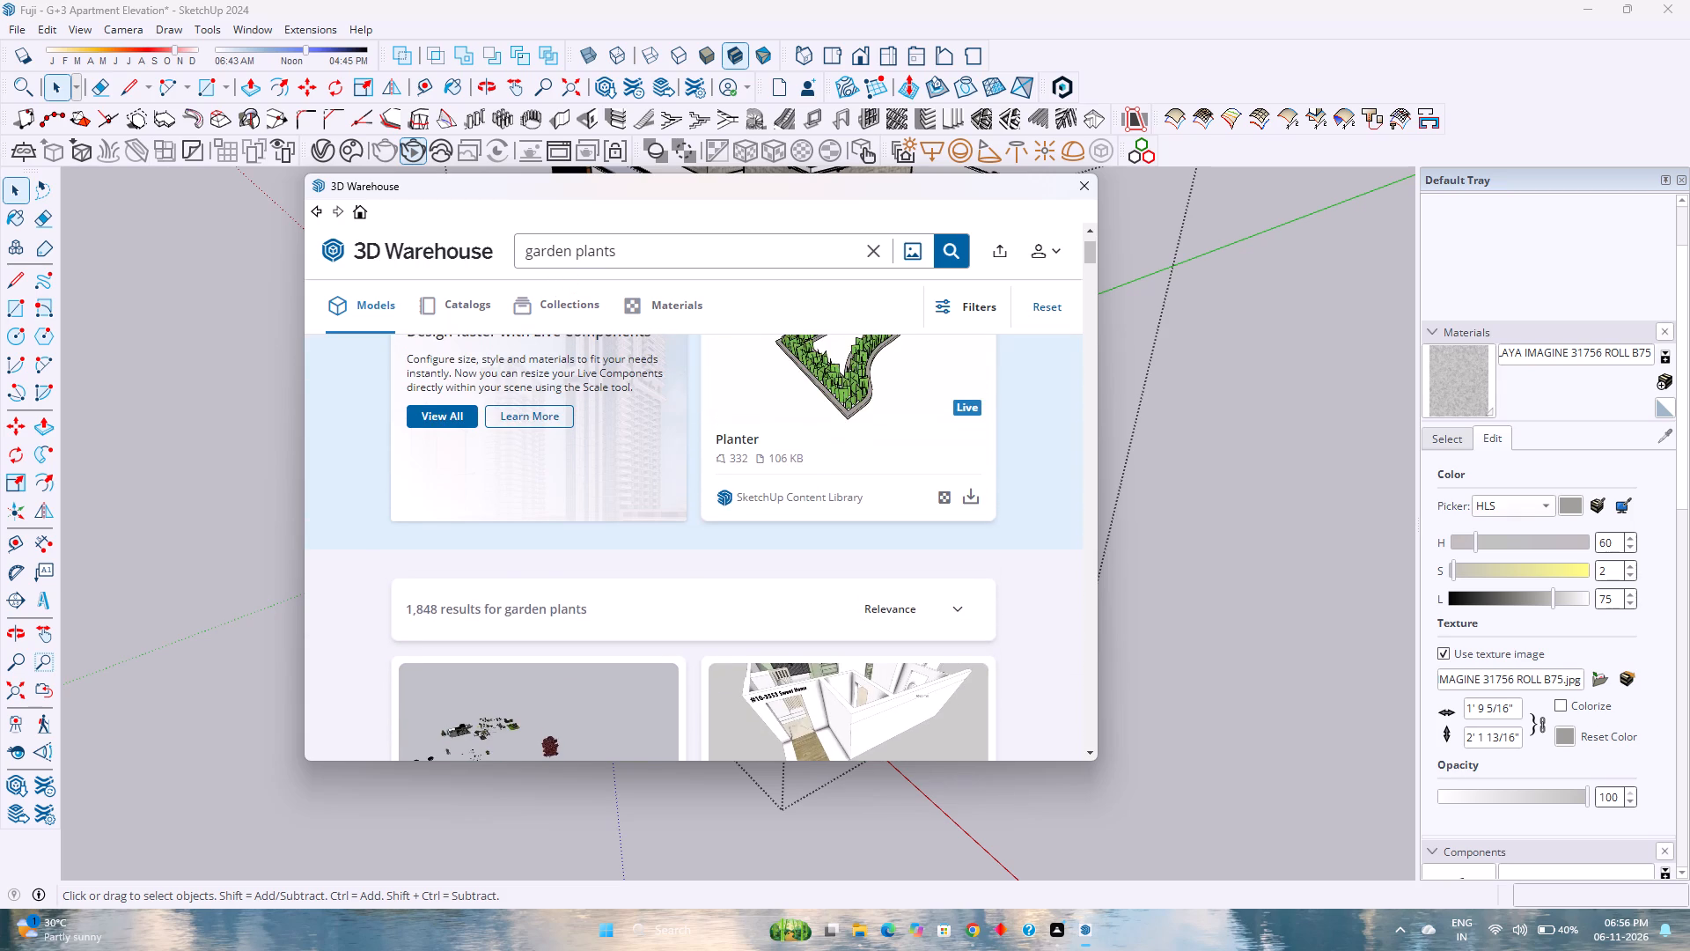
# Change the 3D Warehouse model search to "gardening plants".
pyautogui.click(575, 247)
pyautogui.press('Left')
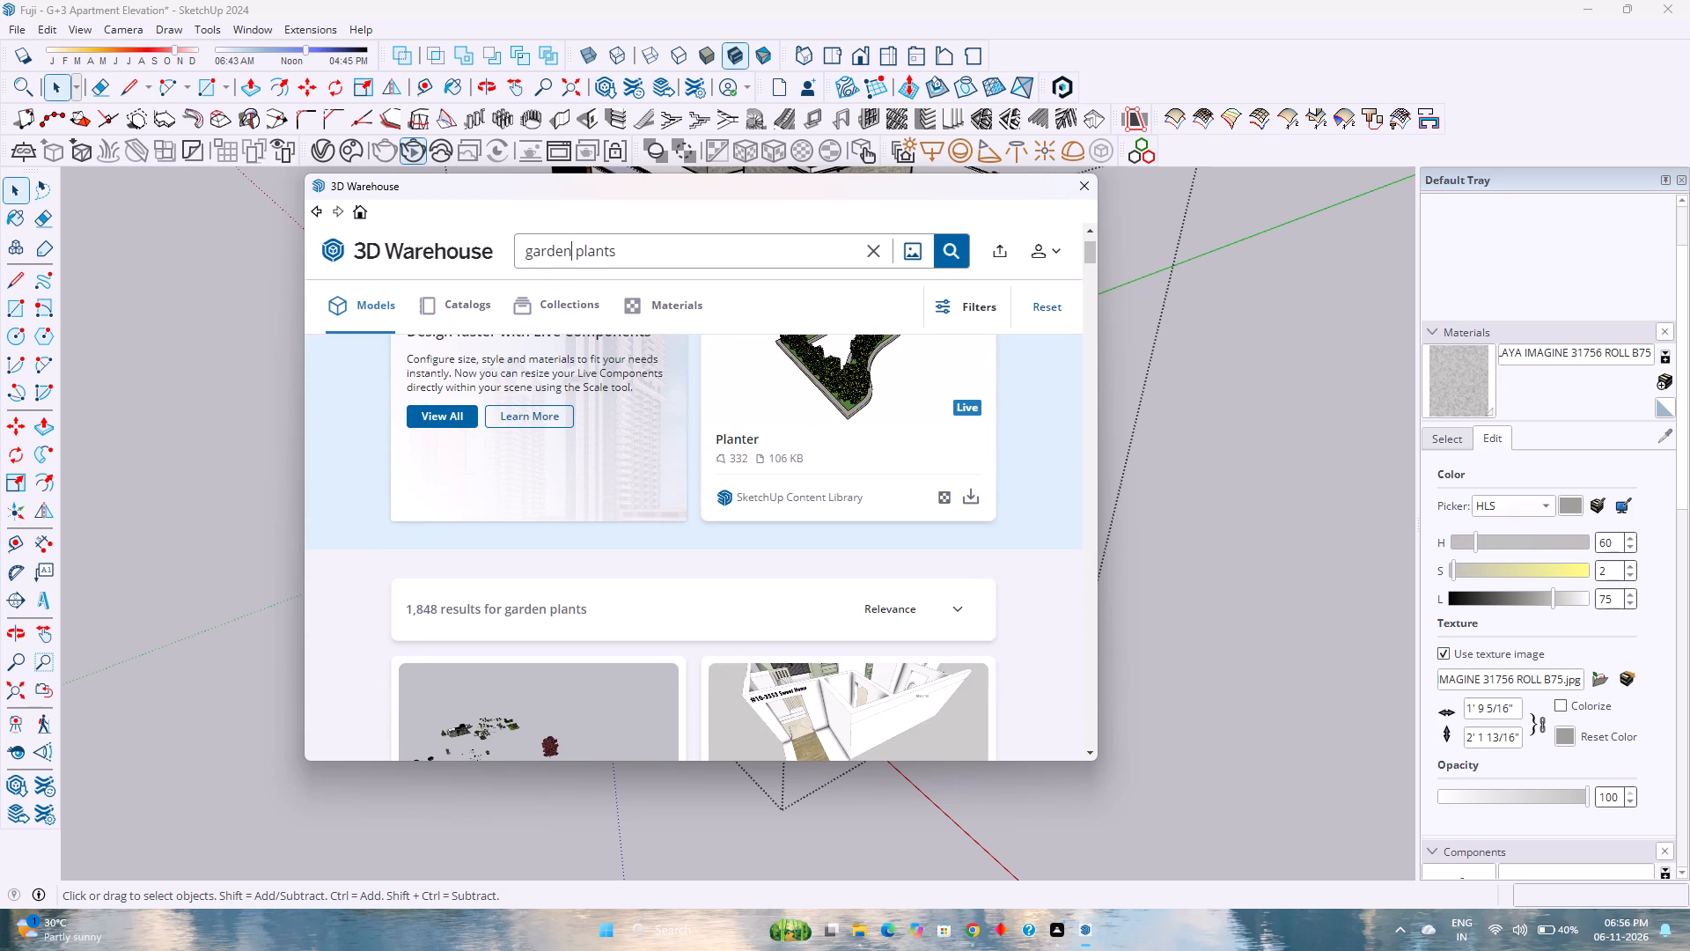
pyautogui.write('ing')
pyautogui.press('Return')
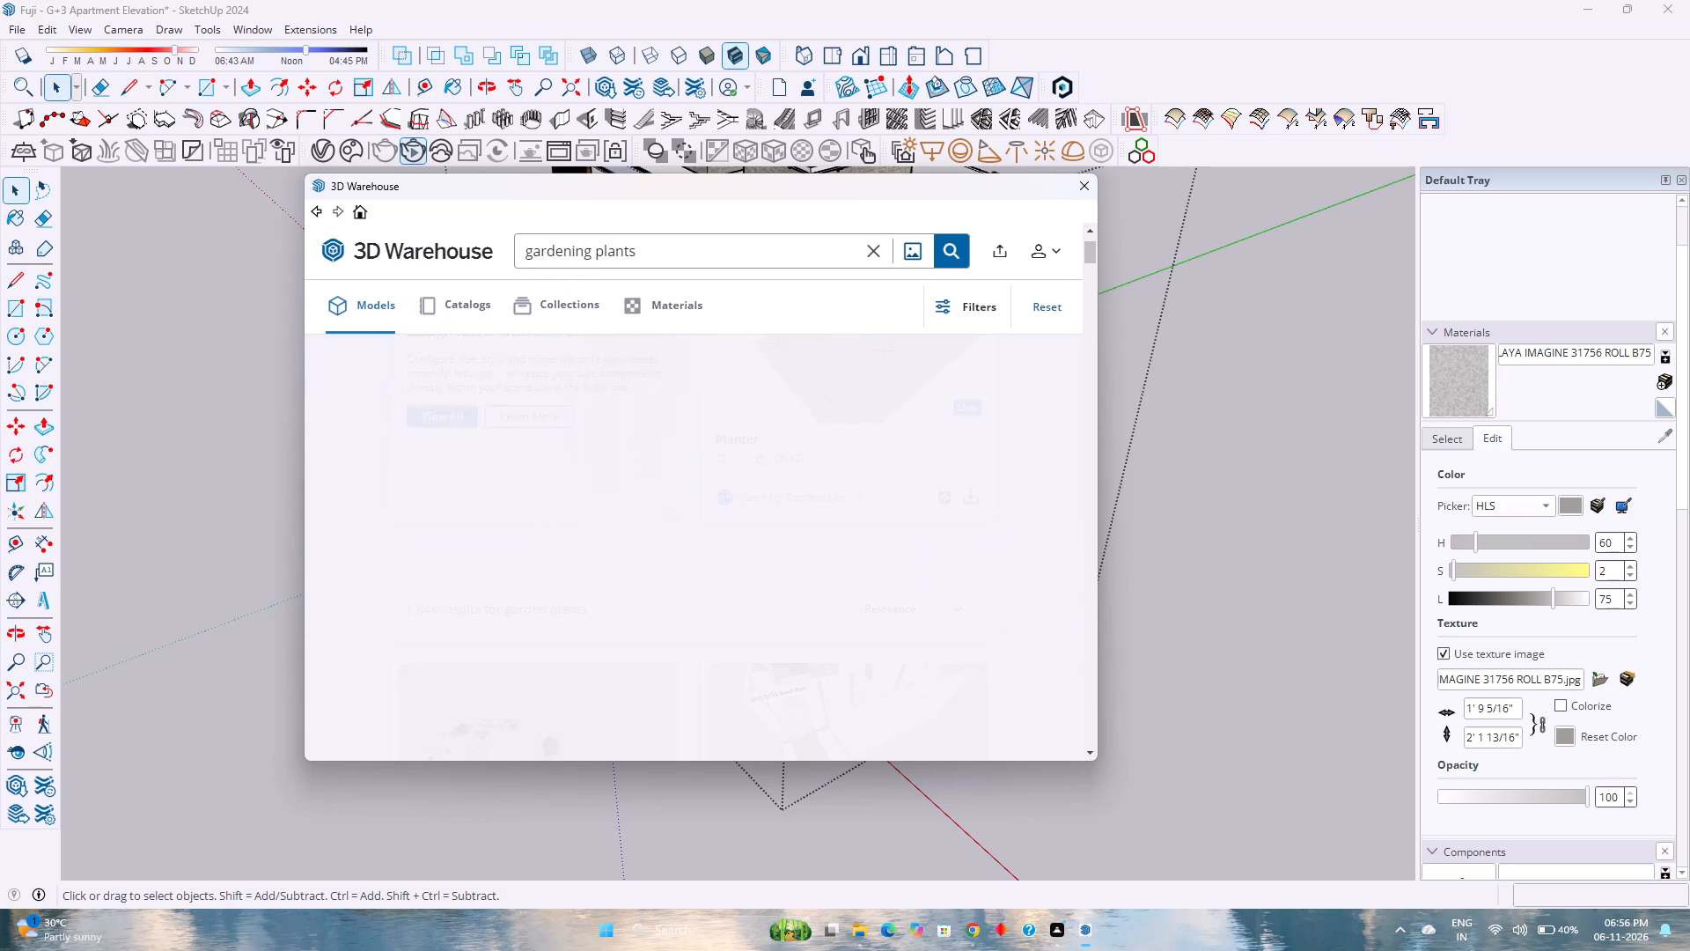
# Examine the "gardening plants" models in the search results for planting suited to the strips outside the compound wall.
pyautogui.scroll(-4, 672, 459)
pyautogui.scroll(-11, 808, 585)
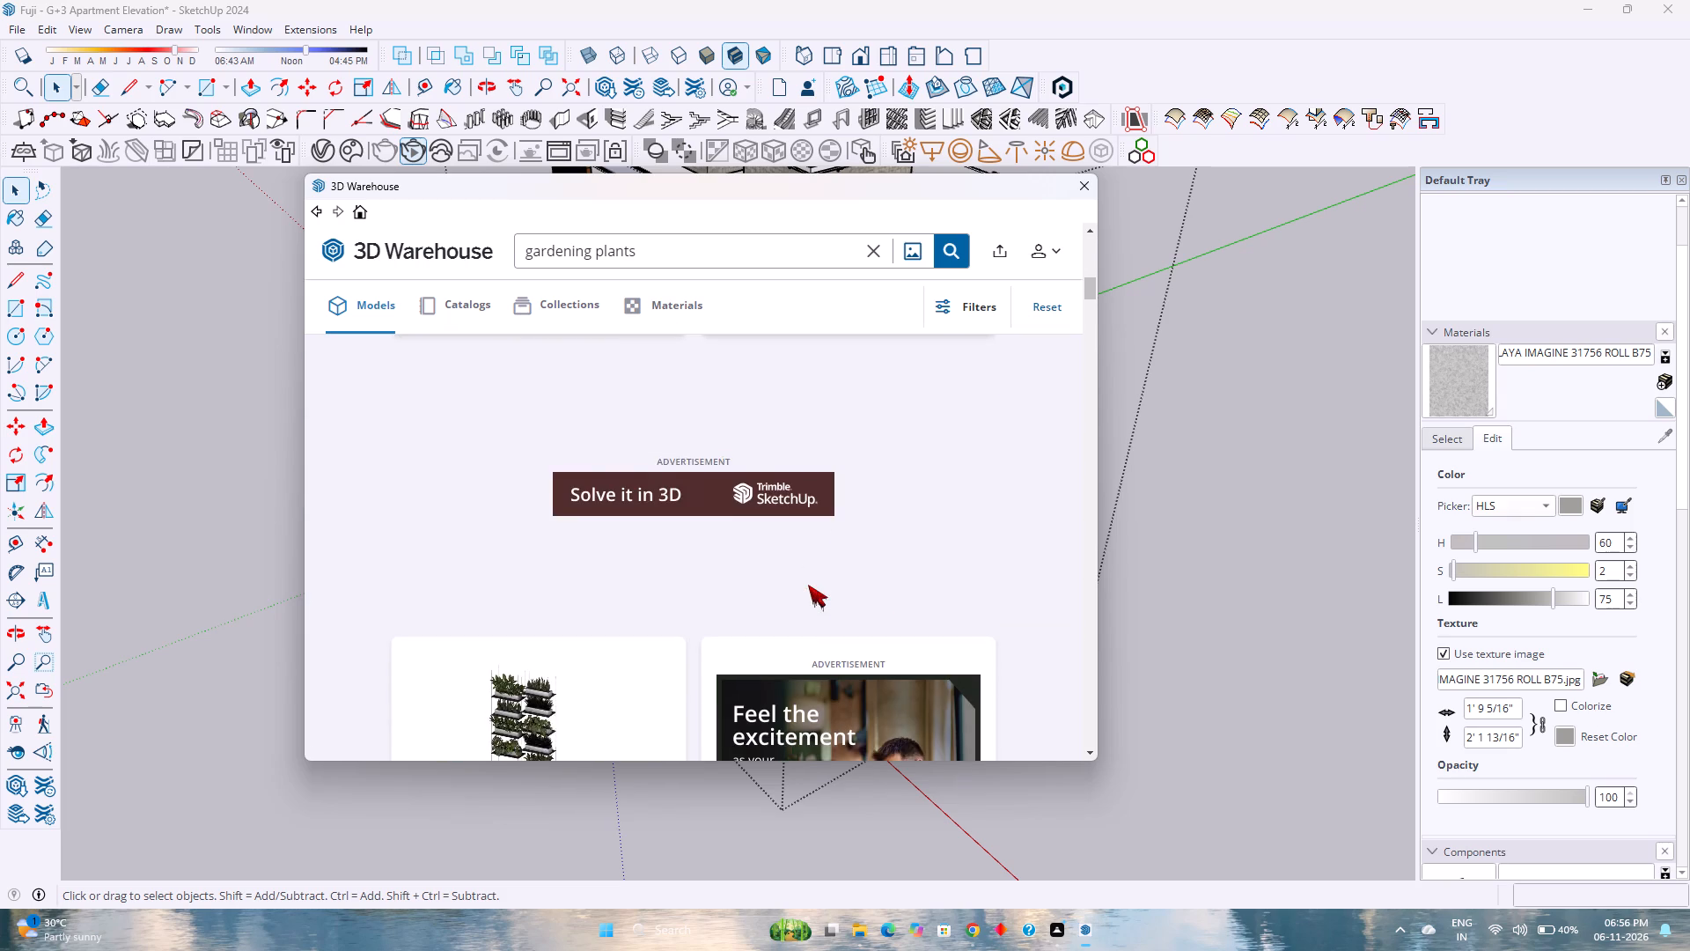
pyautogui.scroll(-12, 808, 585)
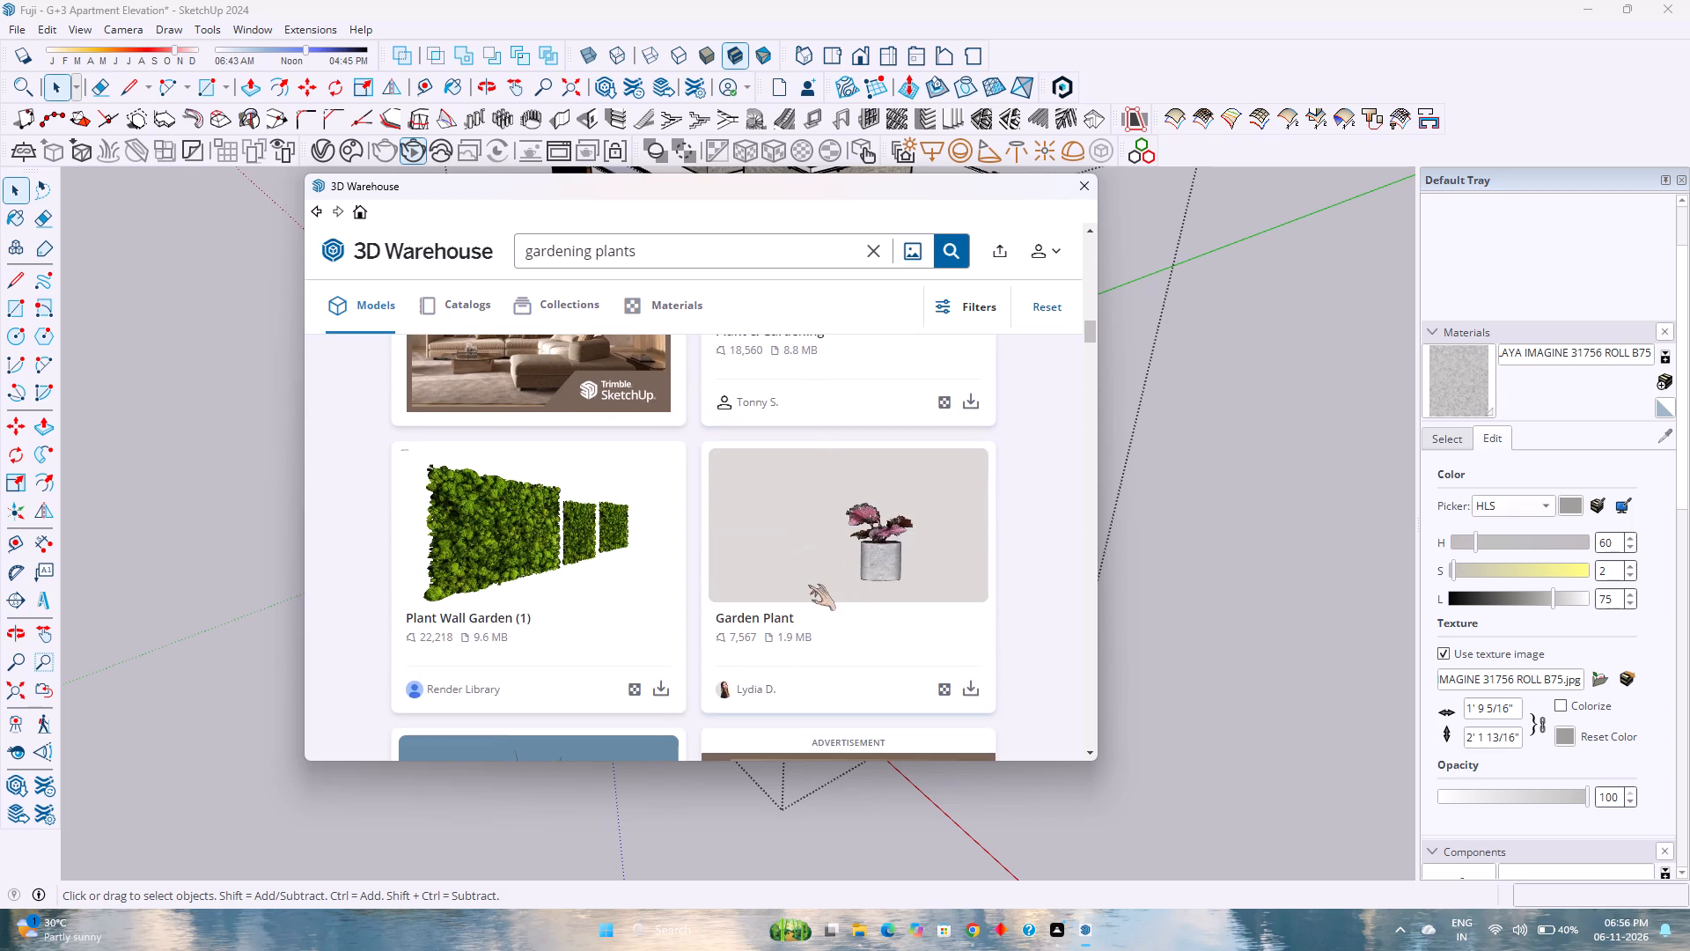
pyautogui.scroll(-12, 808, 585)
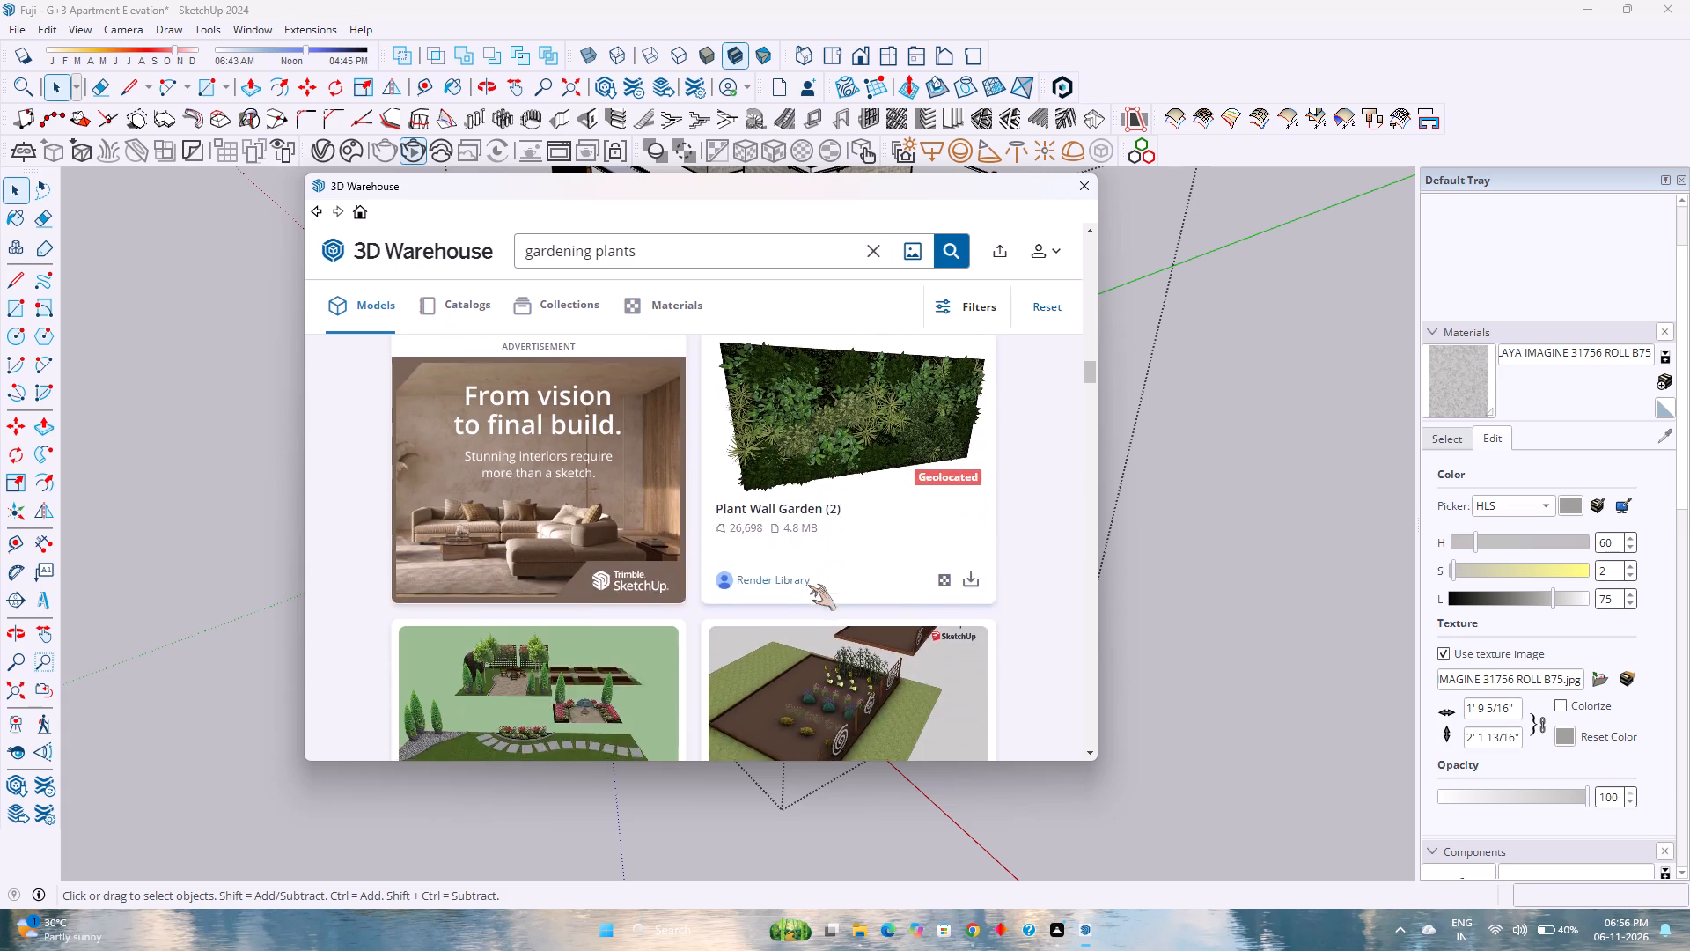
pyautogui.scroll(-6, 808, 585)
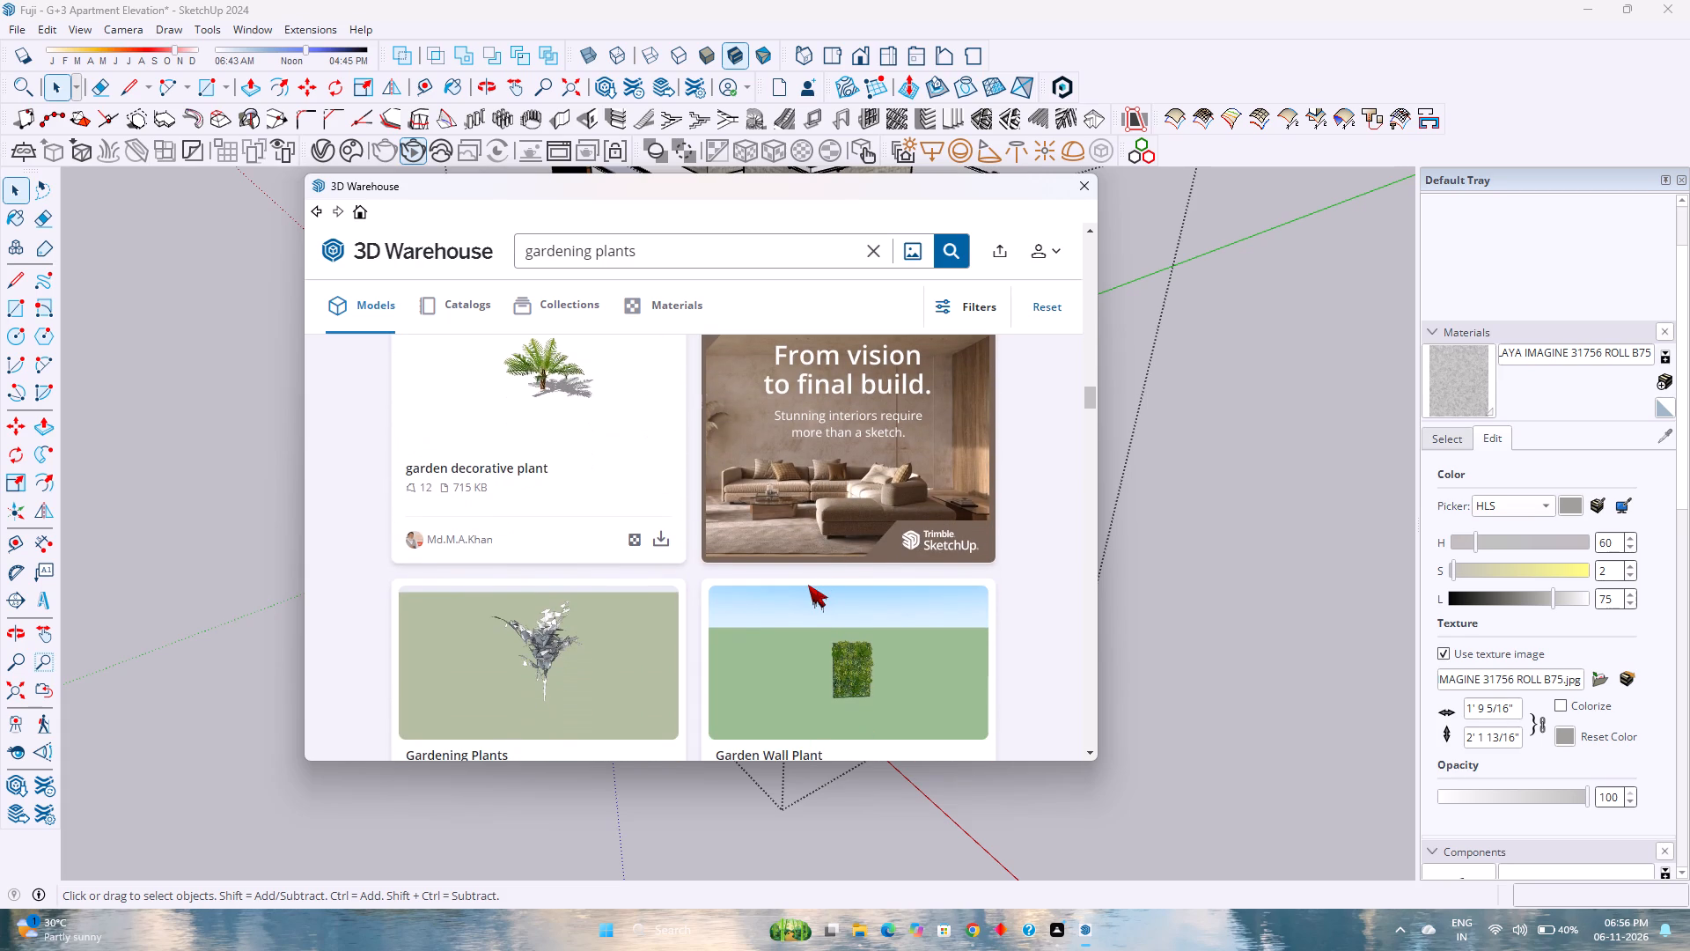
pyautogui.scroll(-4, 808, 585)
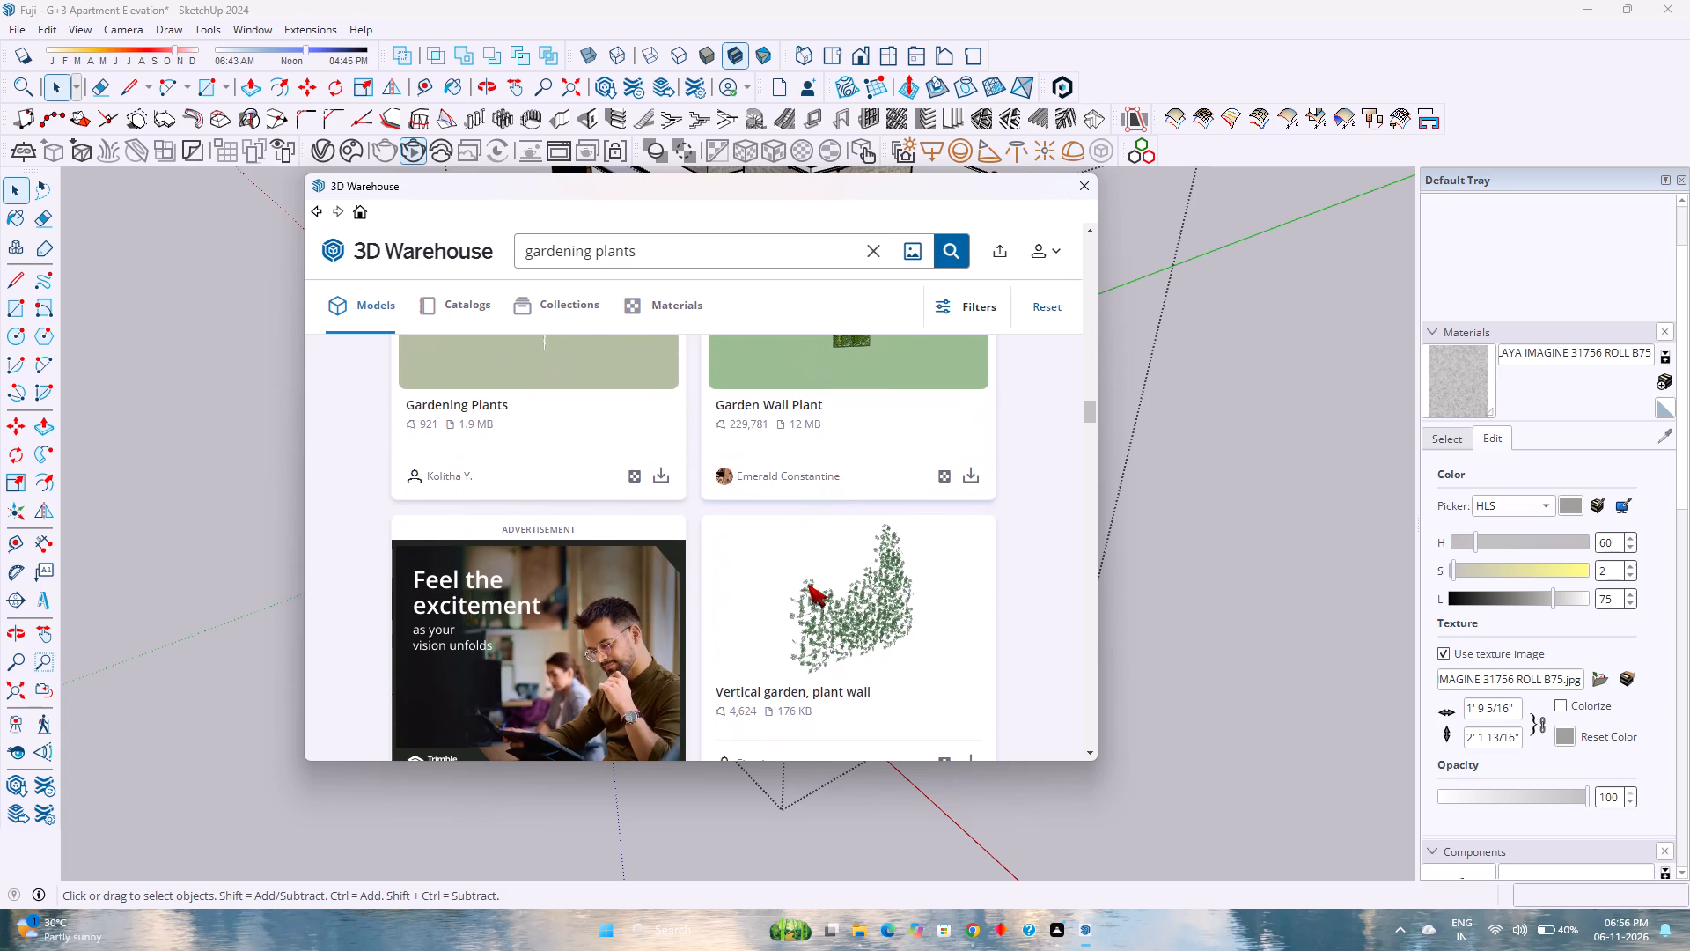
pyautogui.scroll(-4, 808, 585)
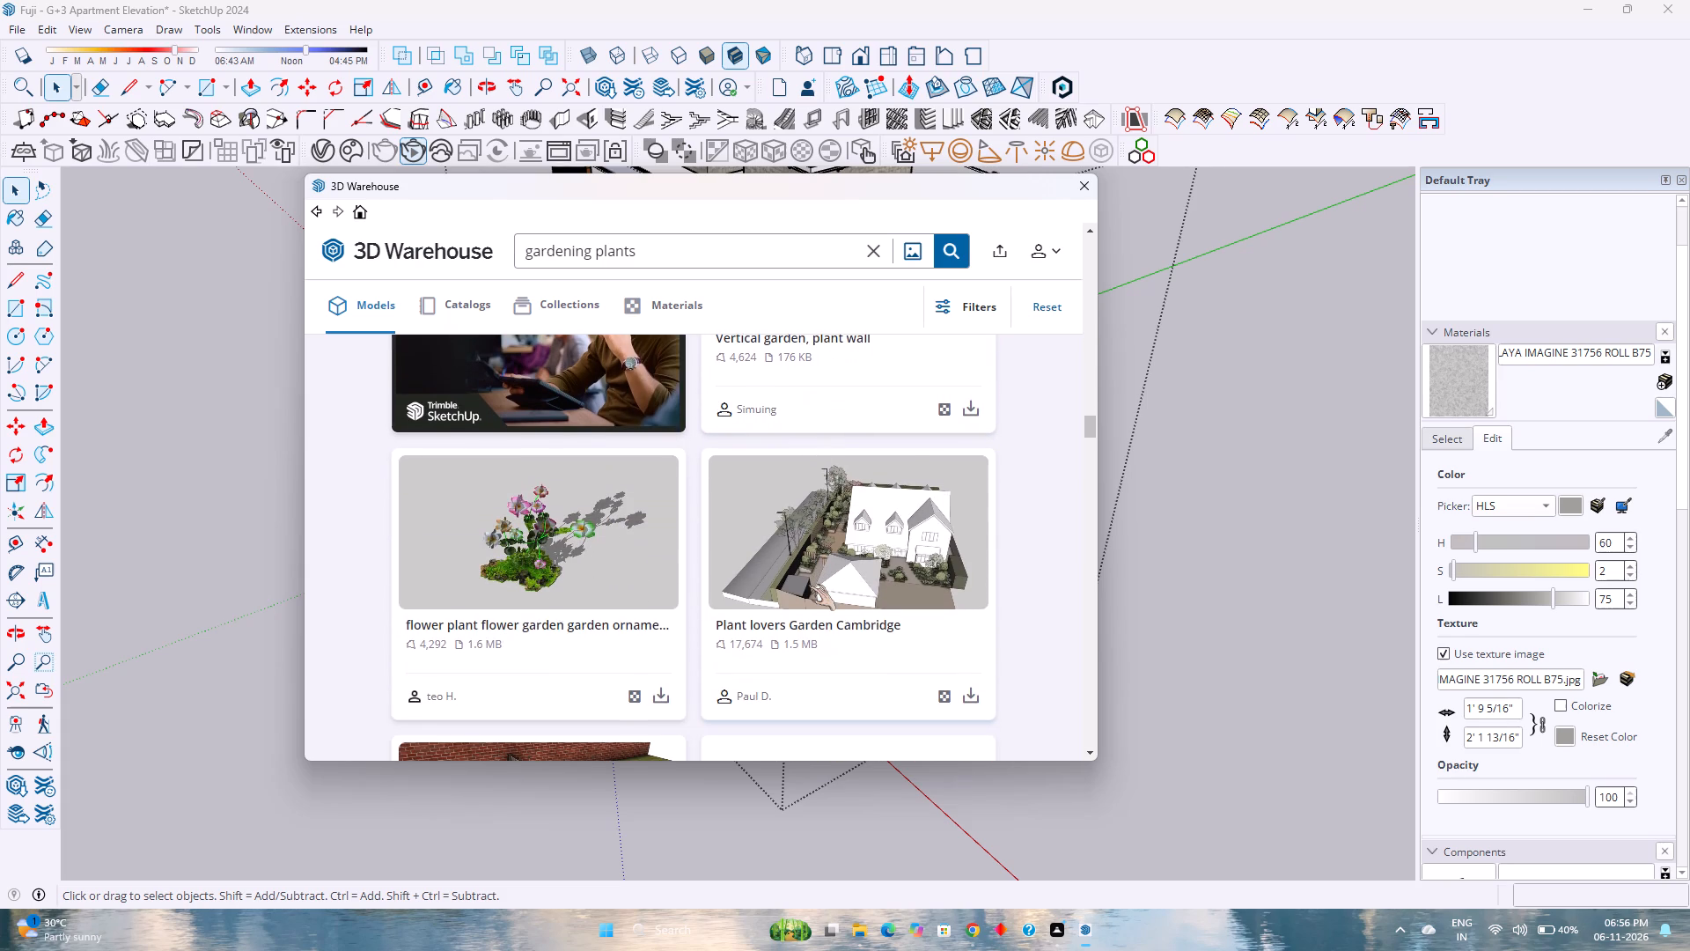
pyautogui.scroll(-2, 806, 585)
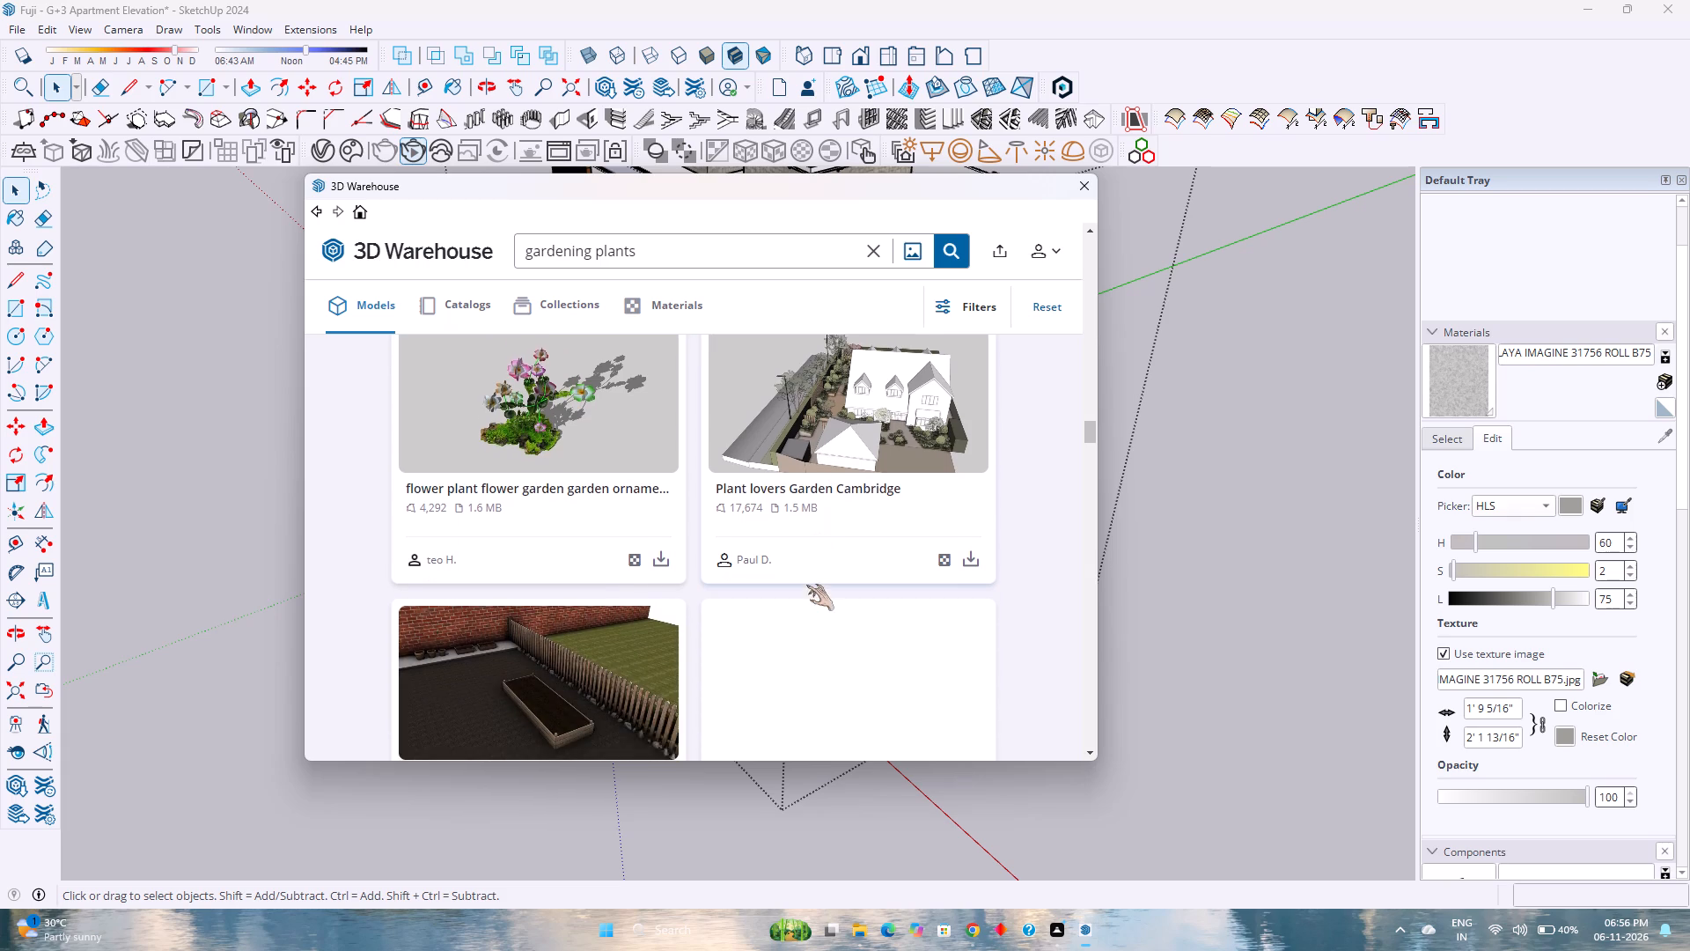
pyautogui.scroll(-1, 806, 585)
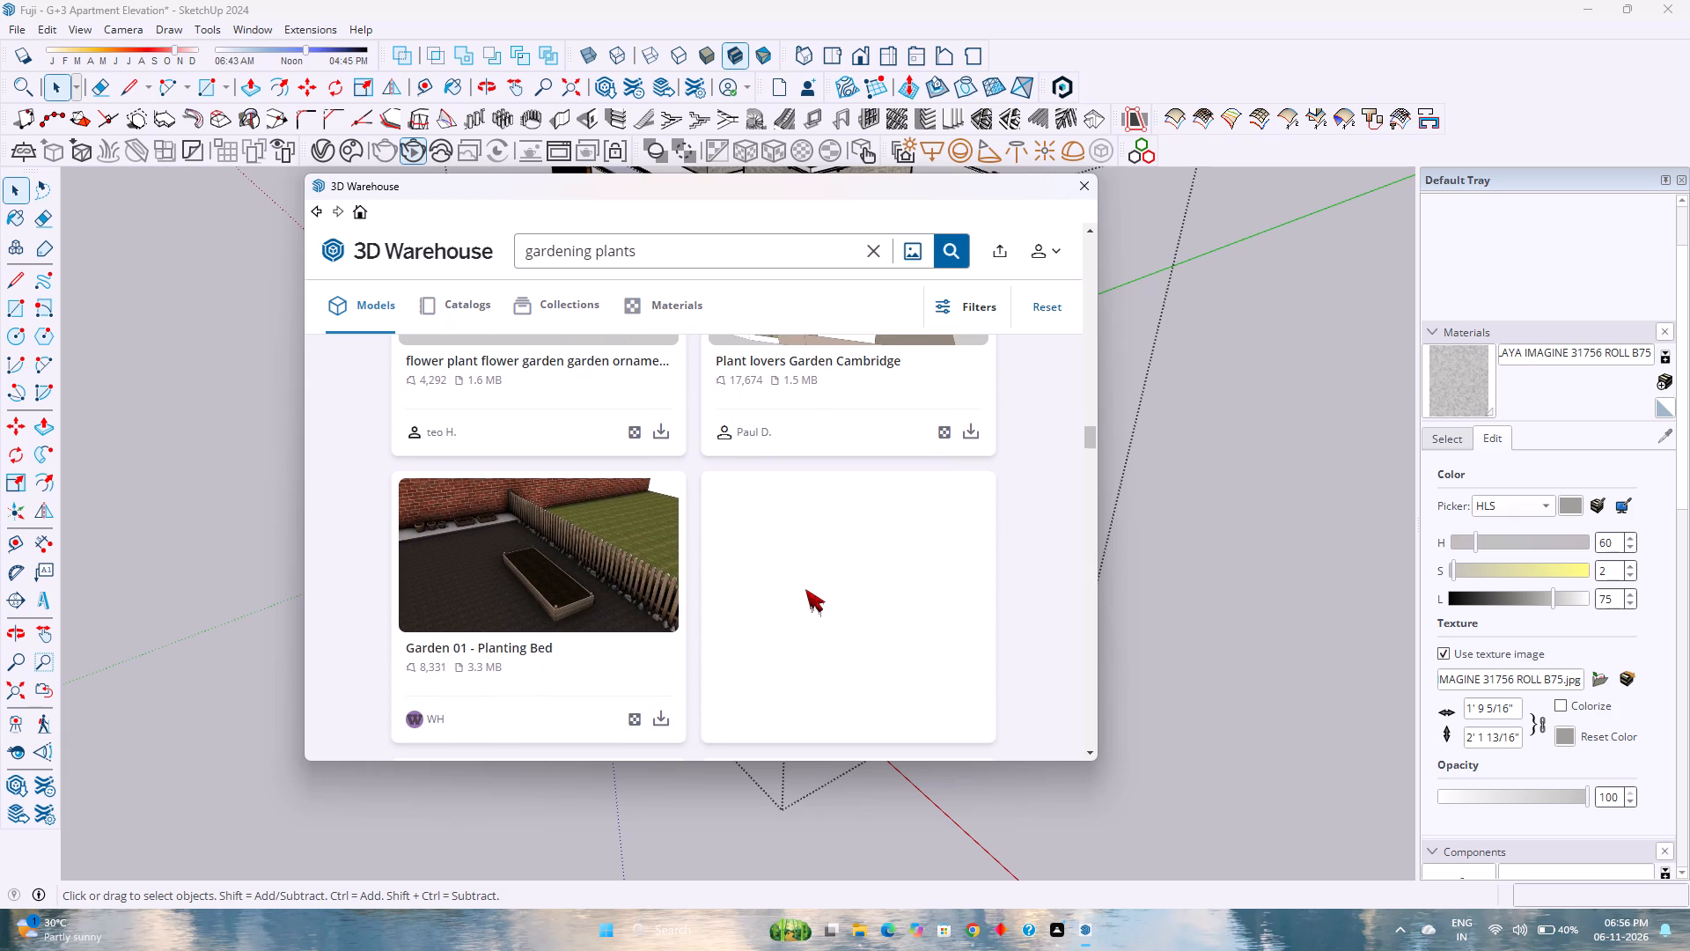
pyautogui.scroll(-4, 805, 589)
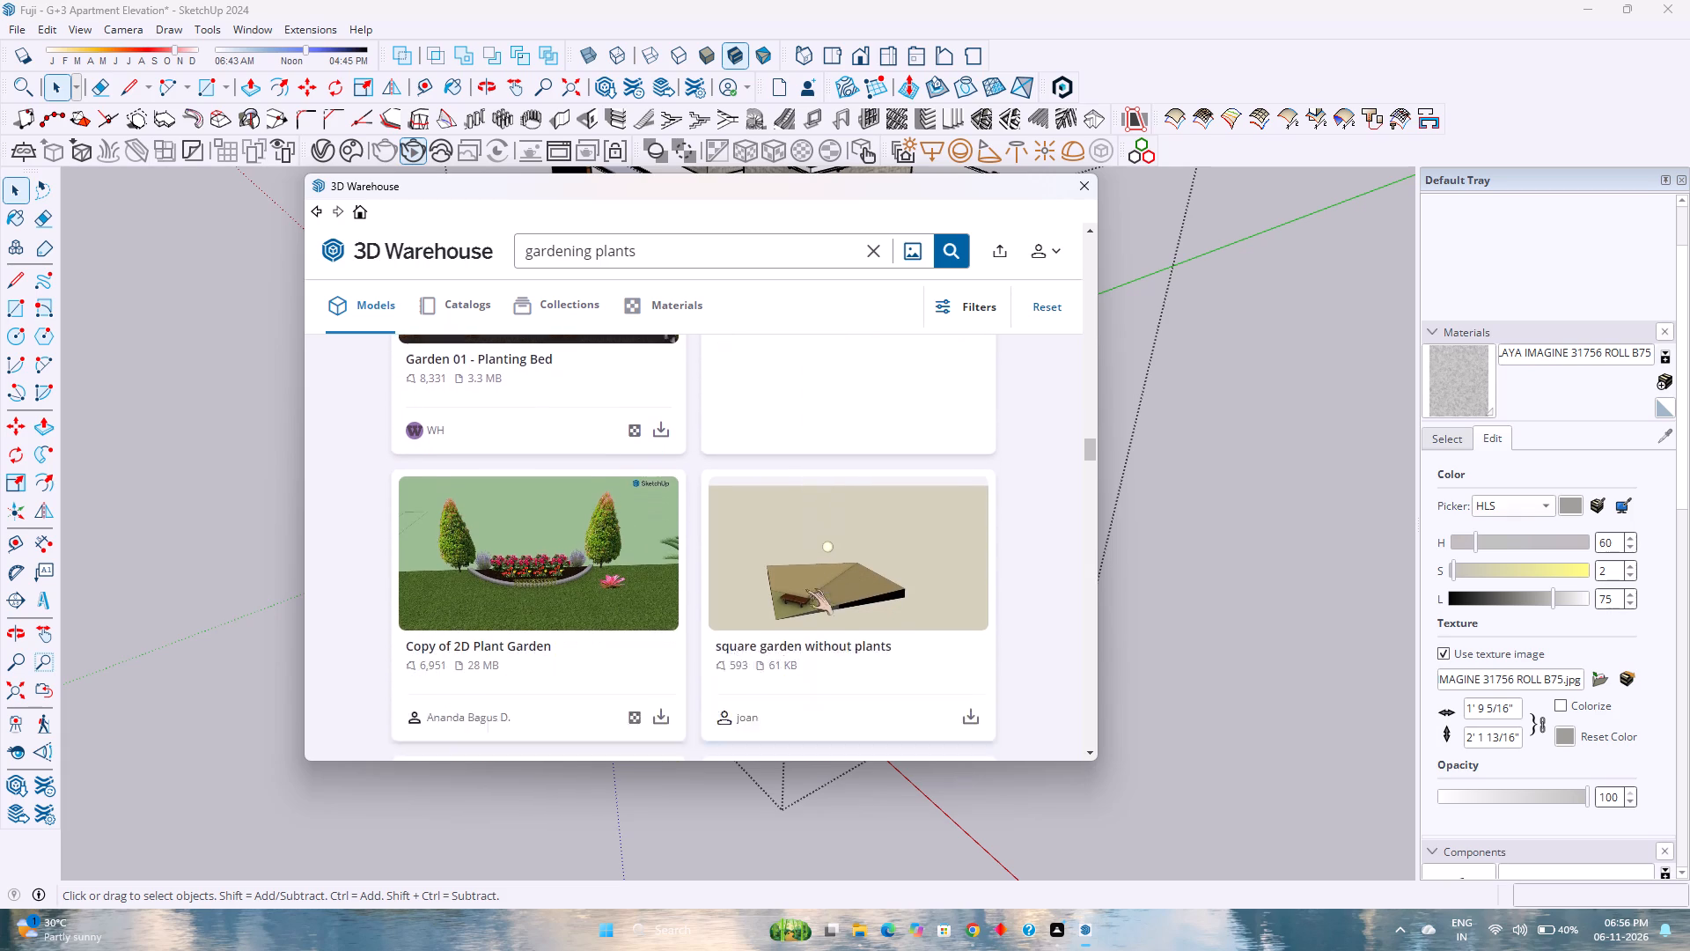
pyautogui.scroll(-10, 805, 589)
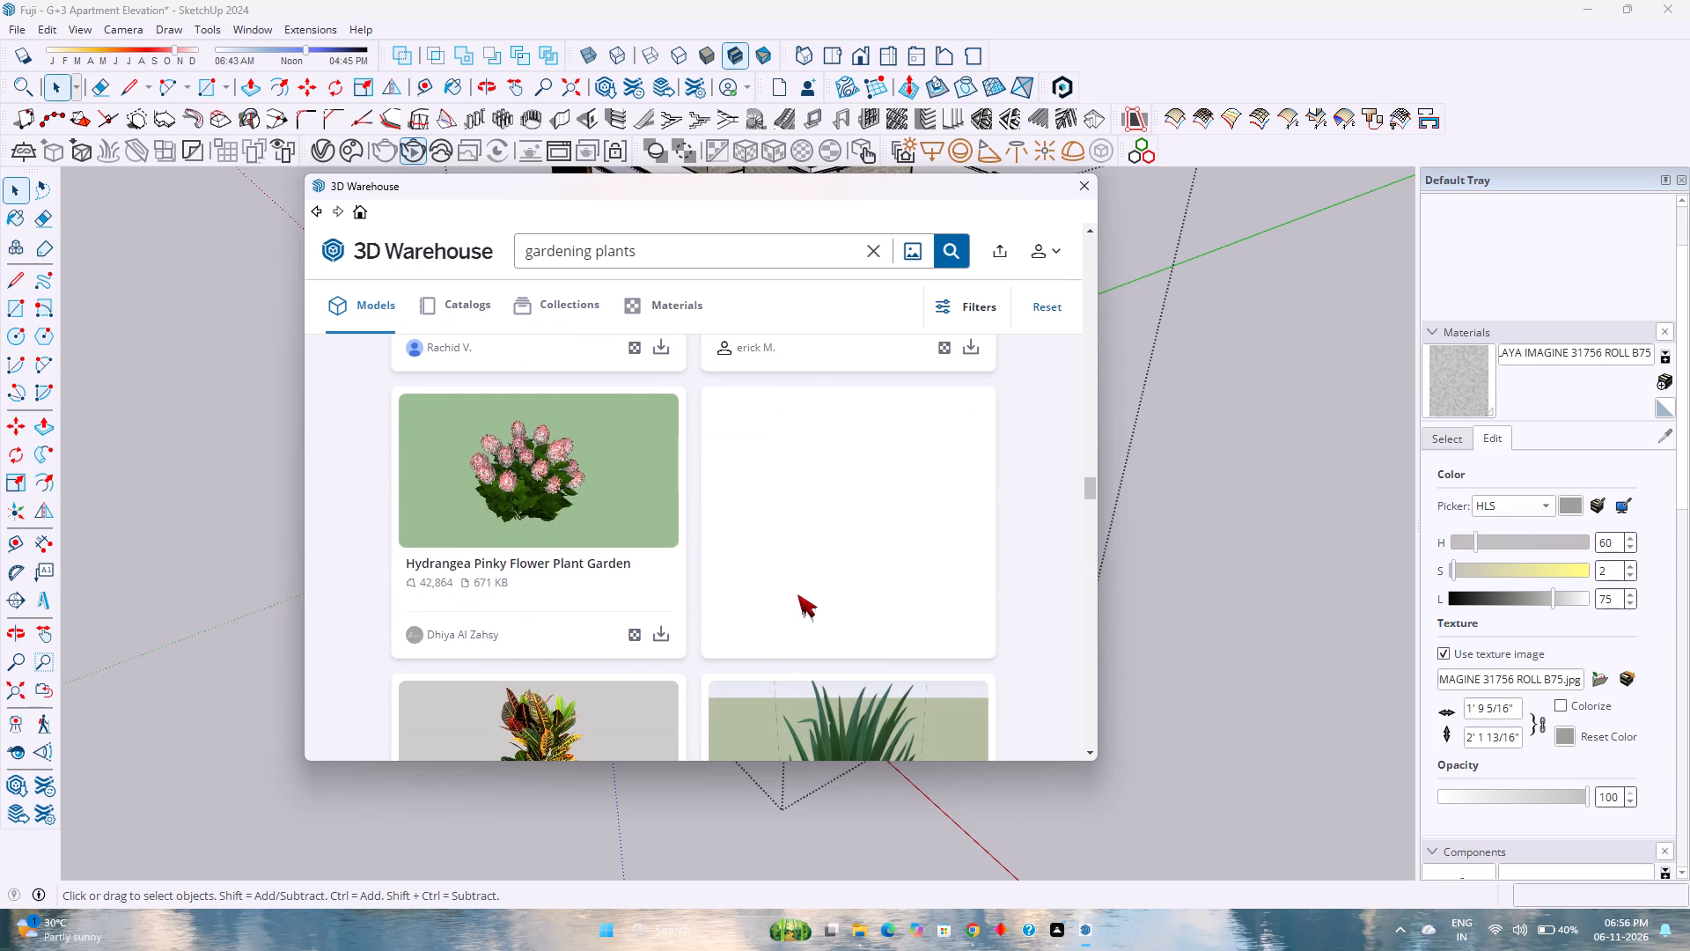
pyautogui.scroll(-4, 797, 594)
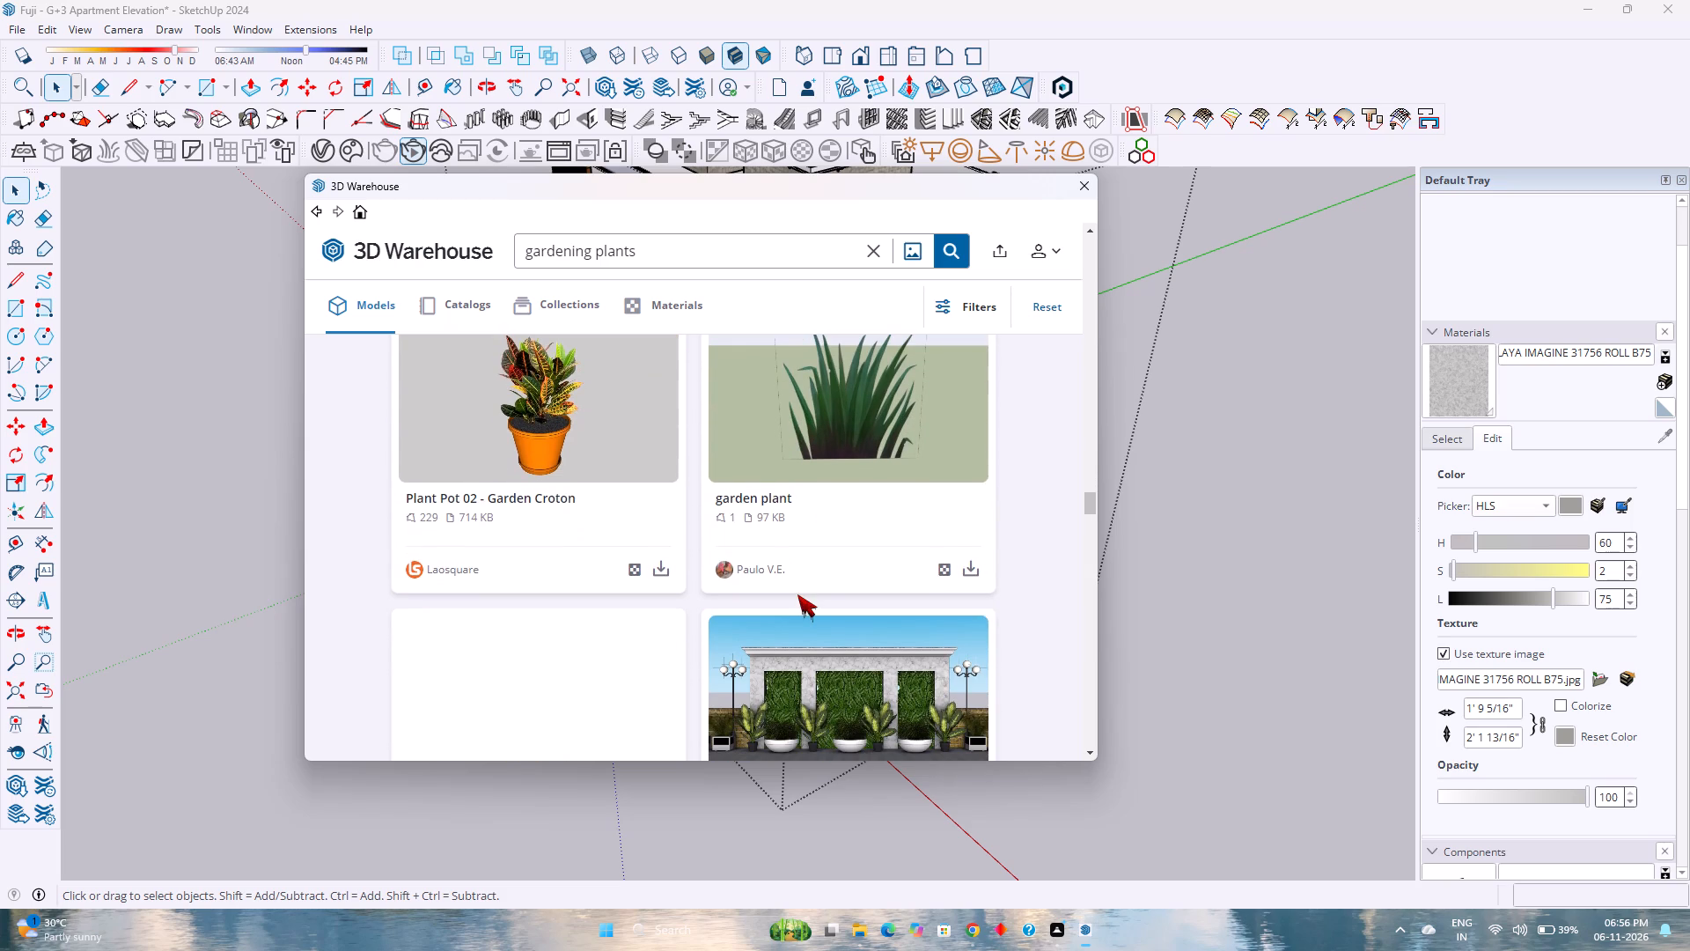
pyautogui.scroll(-9, 797, 594)
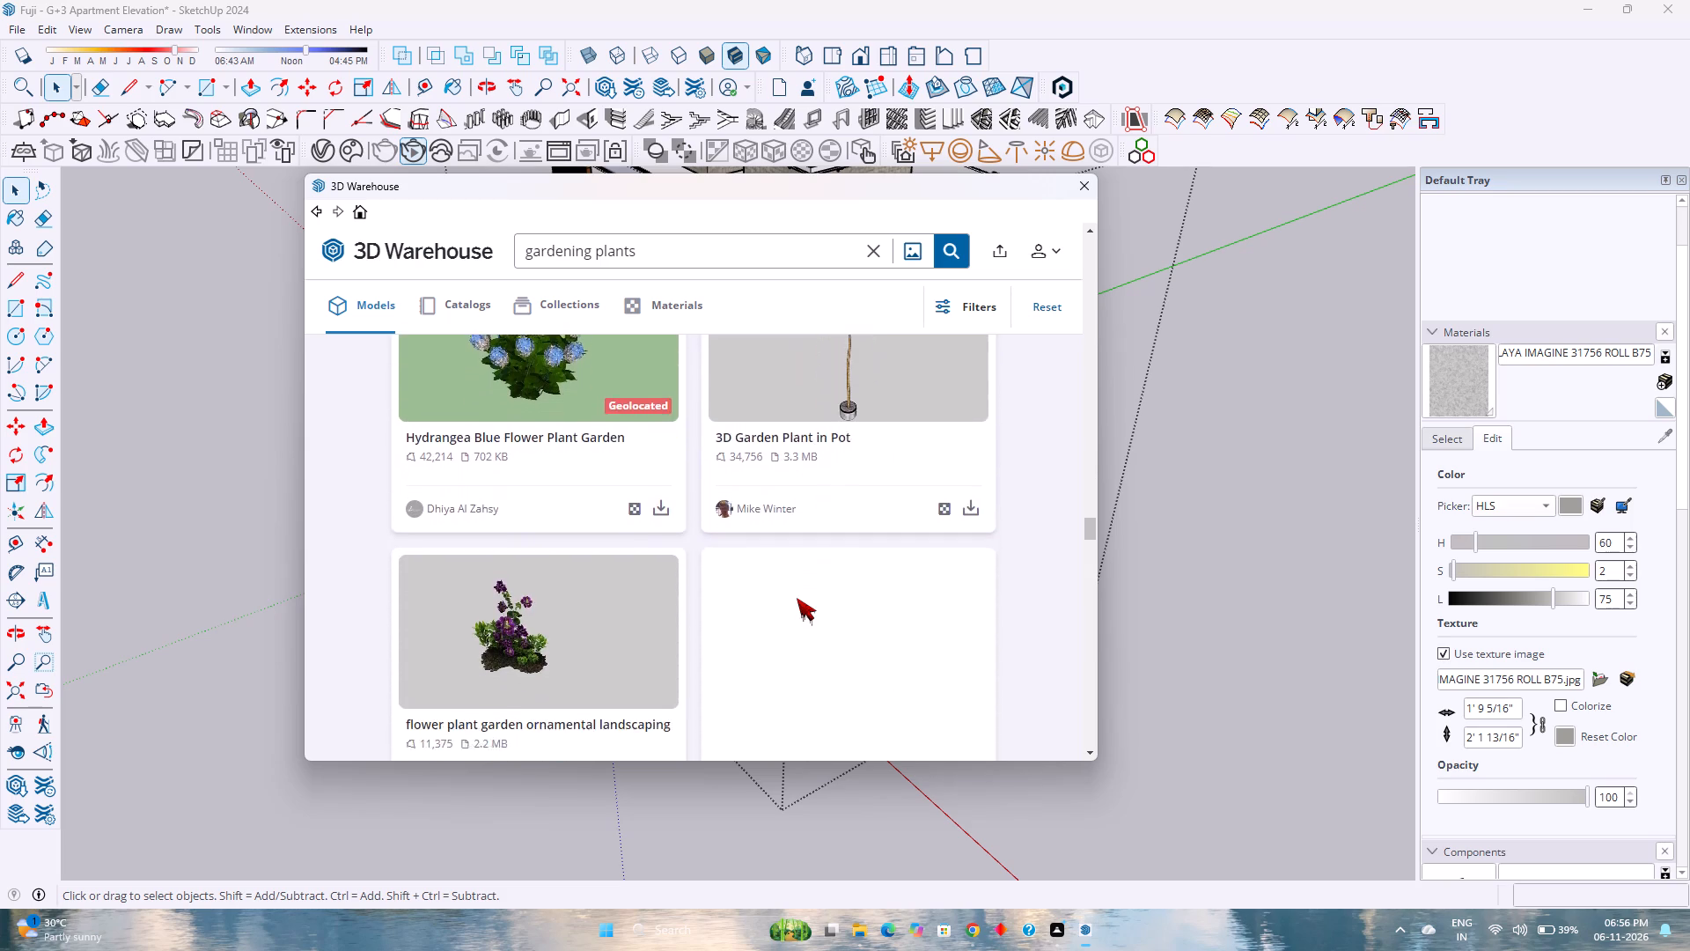
pyautogui.scroll(-3, 797, 598)
pyautogui.scroll(3, 797, 598)
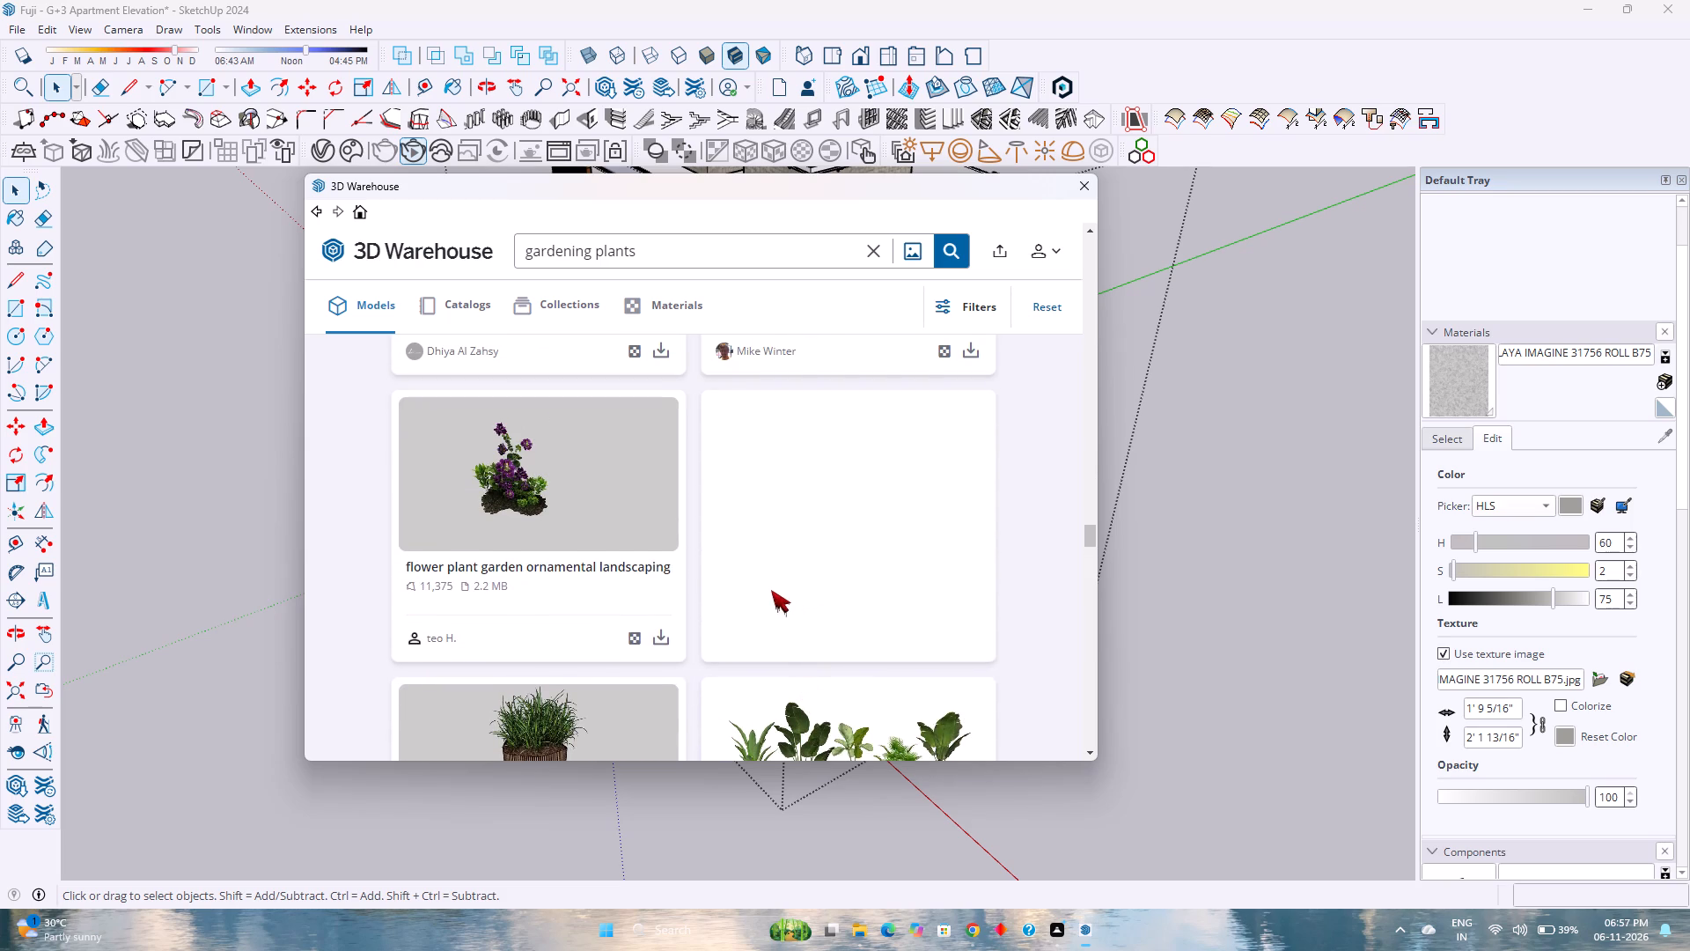
pyautogui.scroll(-9, 551, 531)
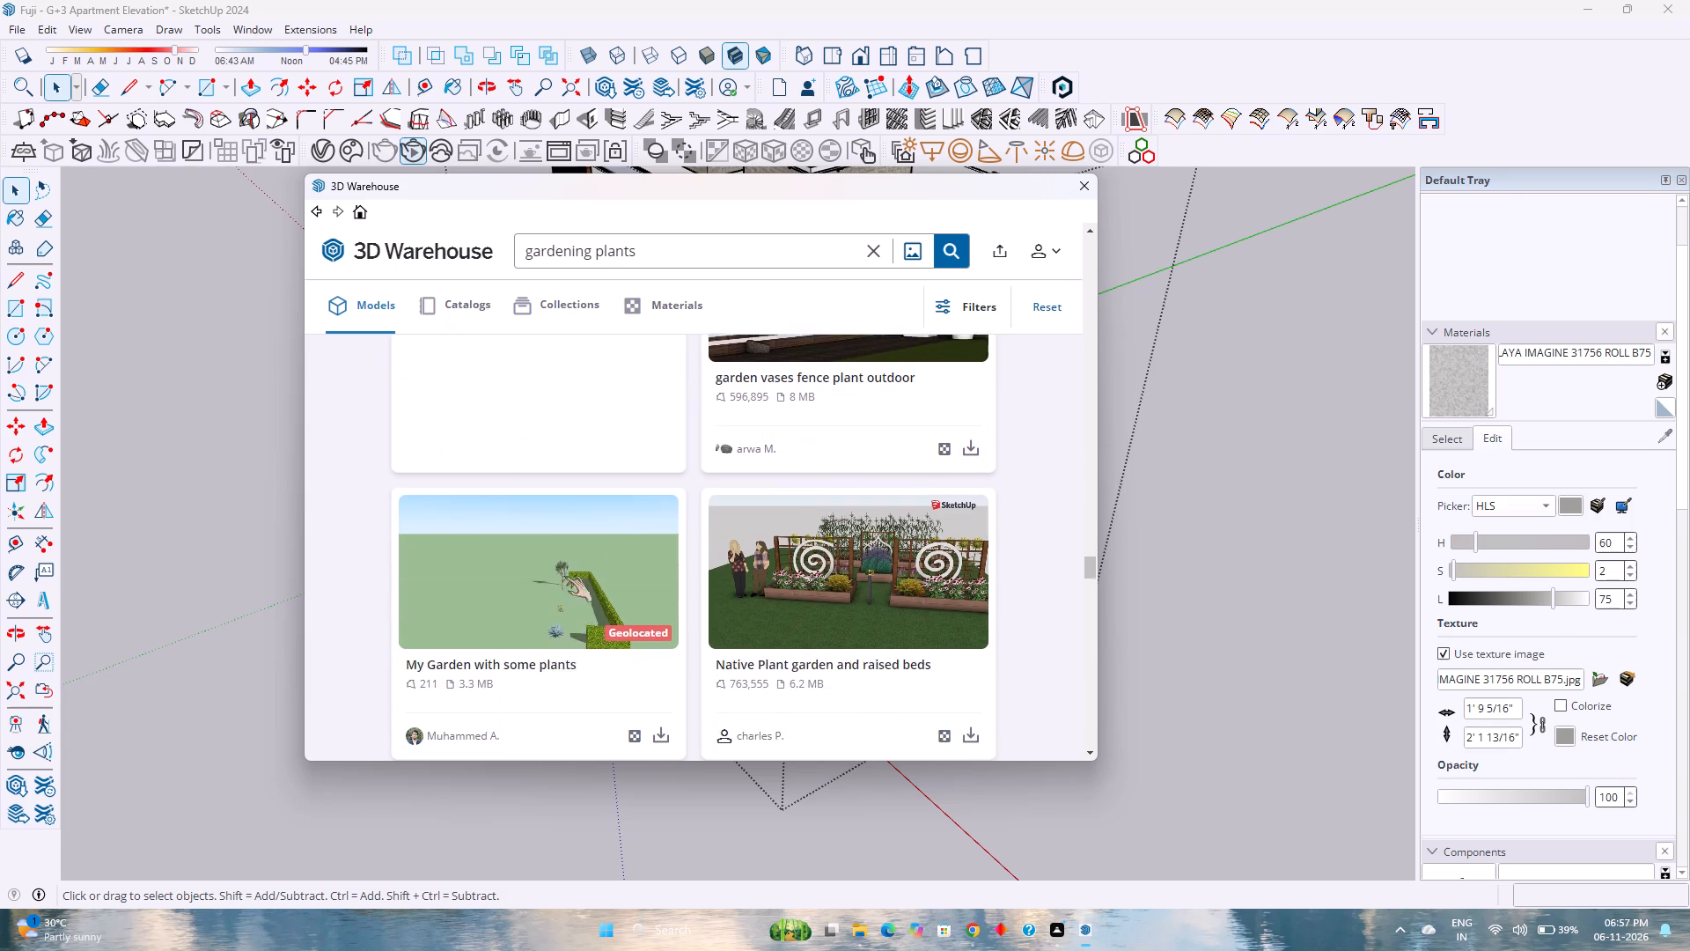
pyautogui.scroll(-5, 541, 595)
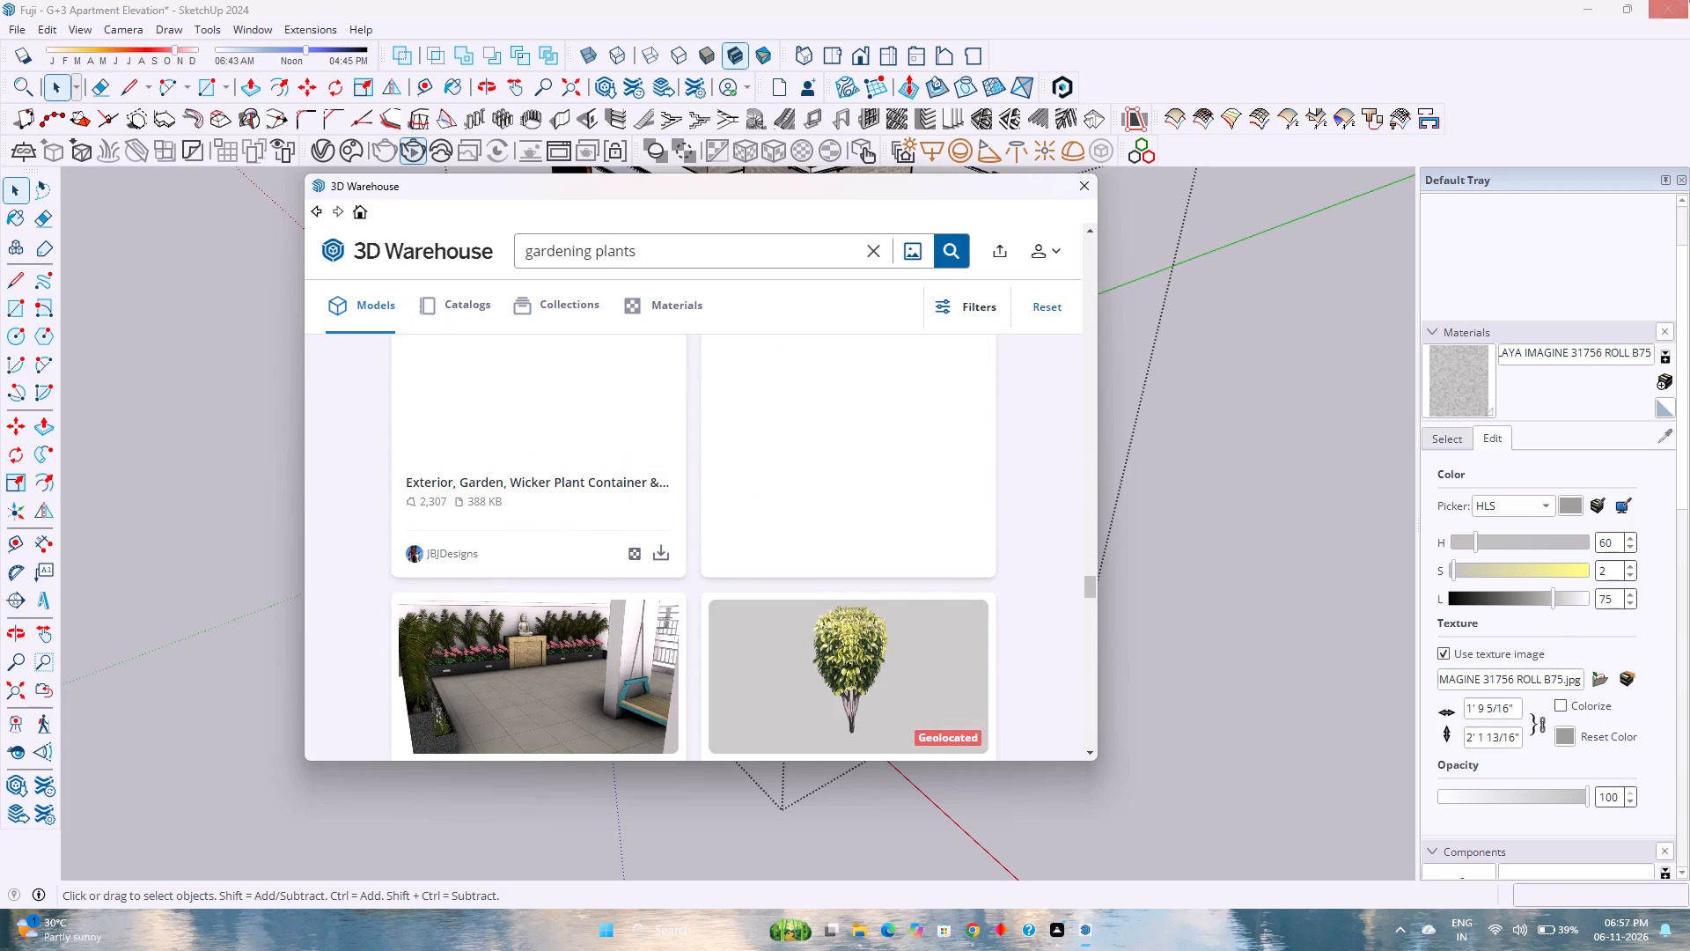
pyautogui.scroll(-3, 1601, 505)
pyautogui.scroll(-4, 921, 558)
pyautogui.scroll(1, 921, 558)
pyautogui.scroll(-2, 921, 558)
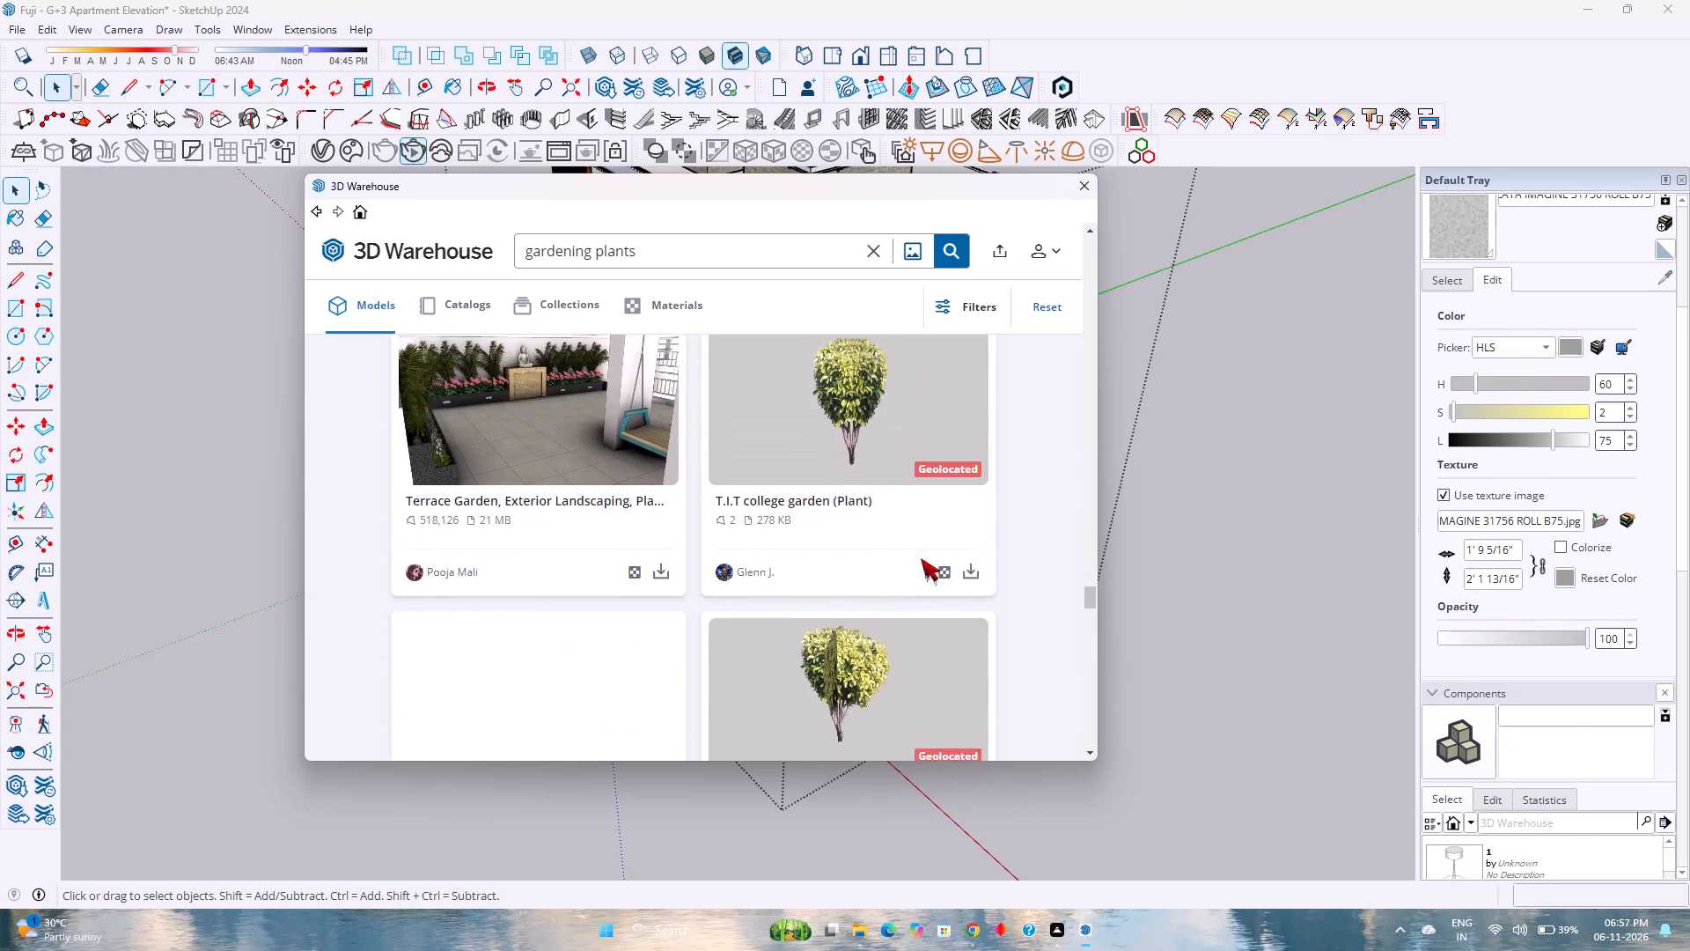
pyautogui.scroll(-3, 927, 555)
pyautogui.scroll(-3, 640, 637)
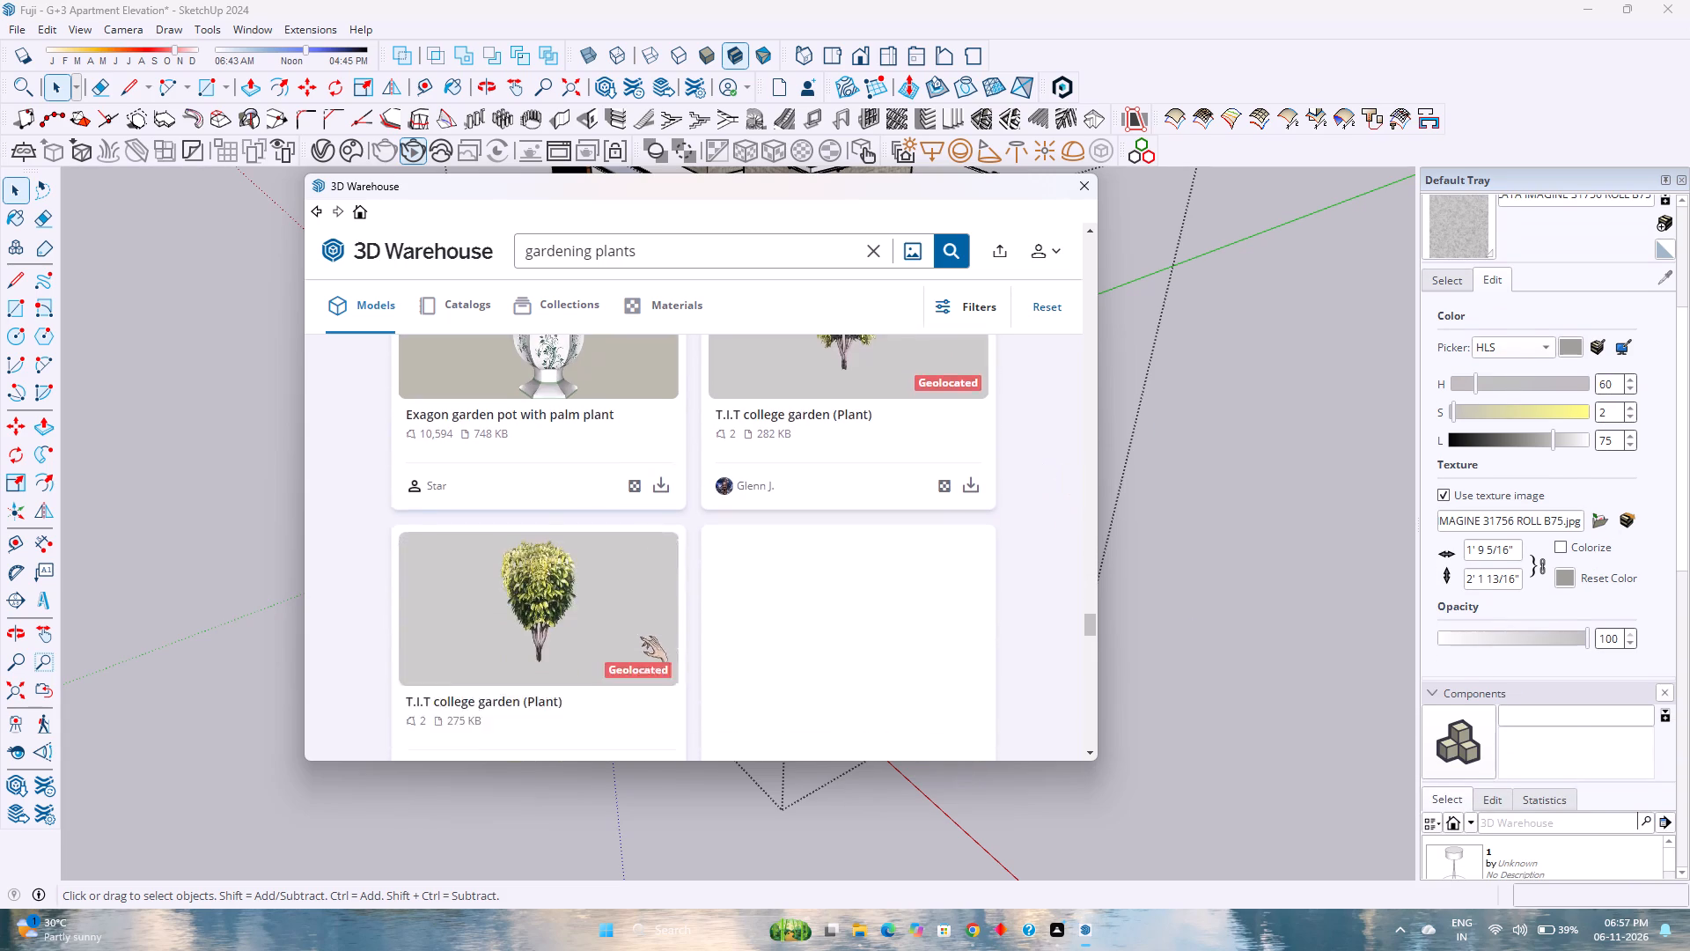
pyautogui.scroll(-5, 640, 637)
pyautogui.scroll(3, 640, 637)
# Move the 3D Warehouse window aside to uncover the apartment building and its frontage strips.
pyautogui.moveTo(642, 188); pyautogui.dragTo(677, 195)
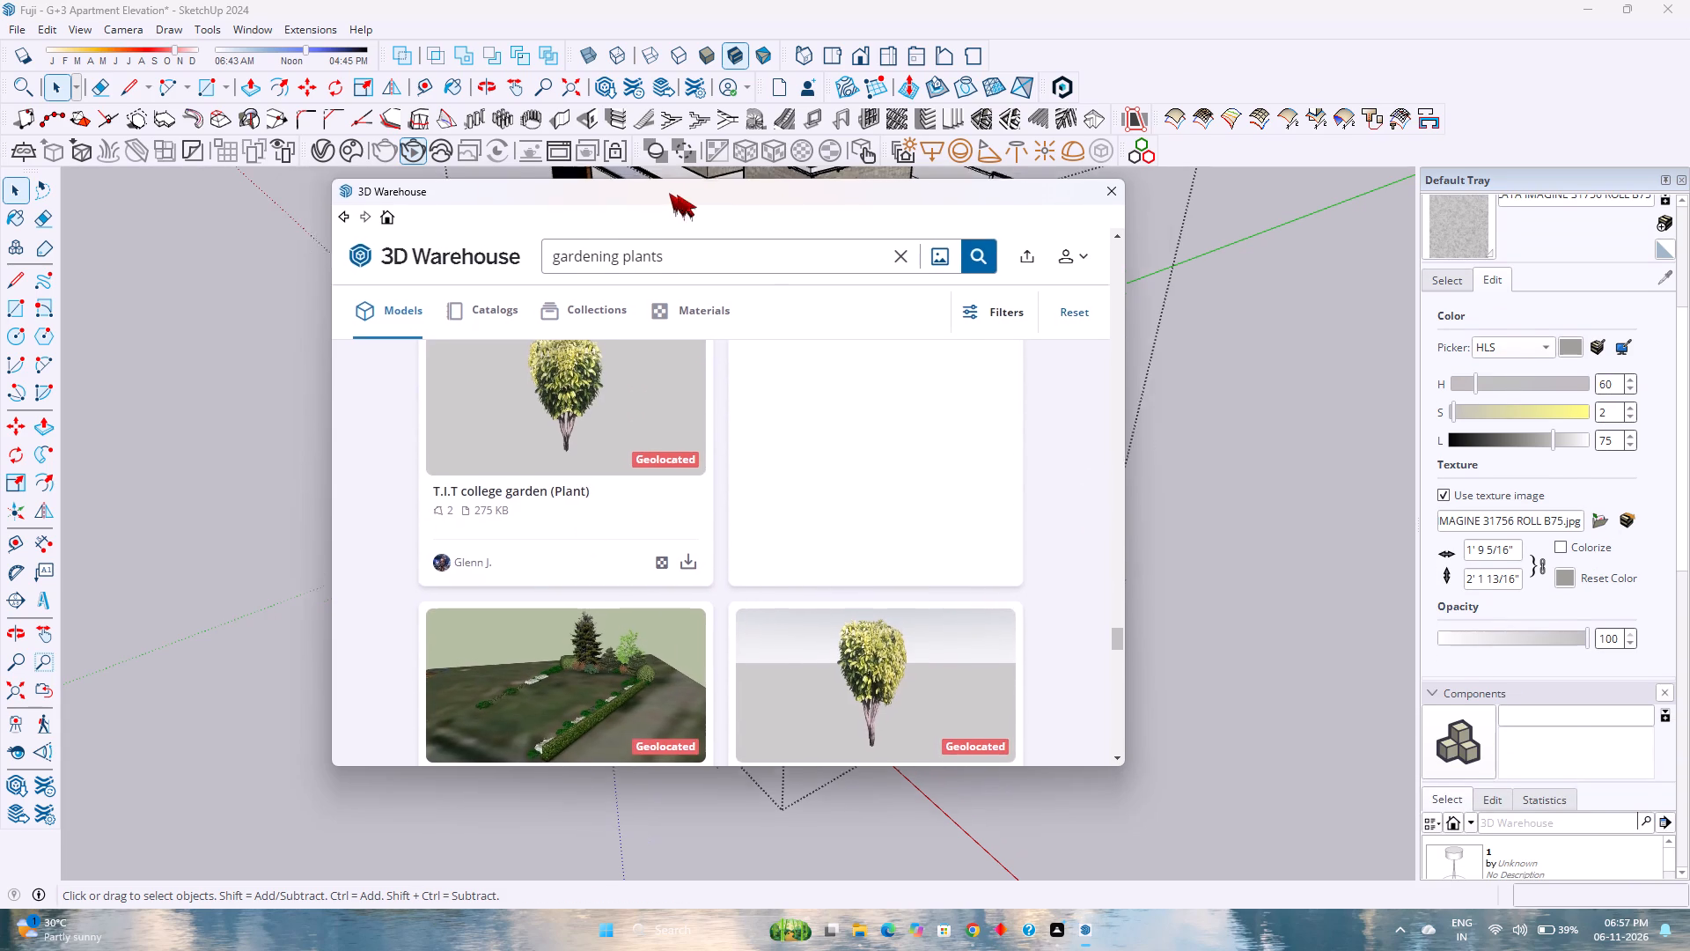
pyautogui.moveTo(677, 195); pyautogui.dragTo(1033, 168)
# Examine further "gardening plants" results for long planting beds or plants that fit the building's frontage strips.
pyautogui.scroll(-10, 1041, 476)
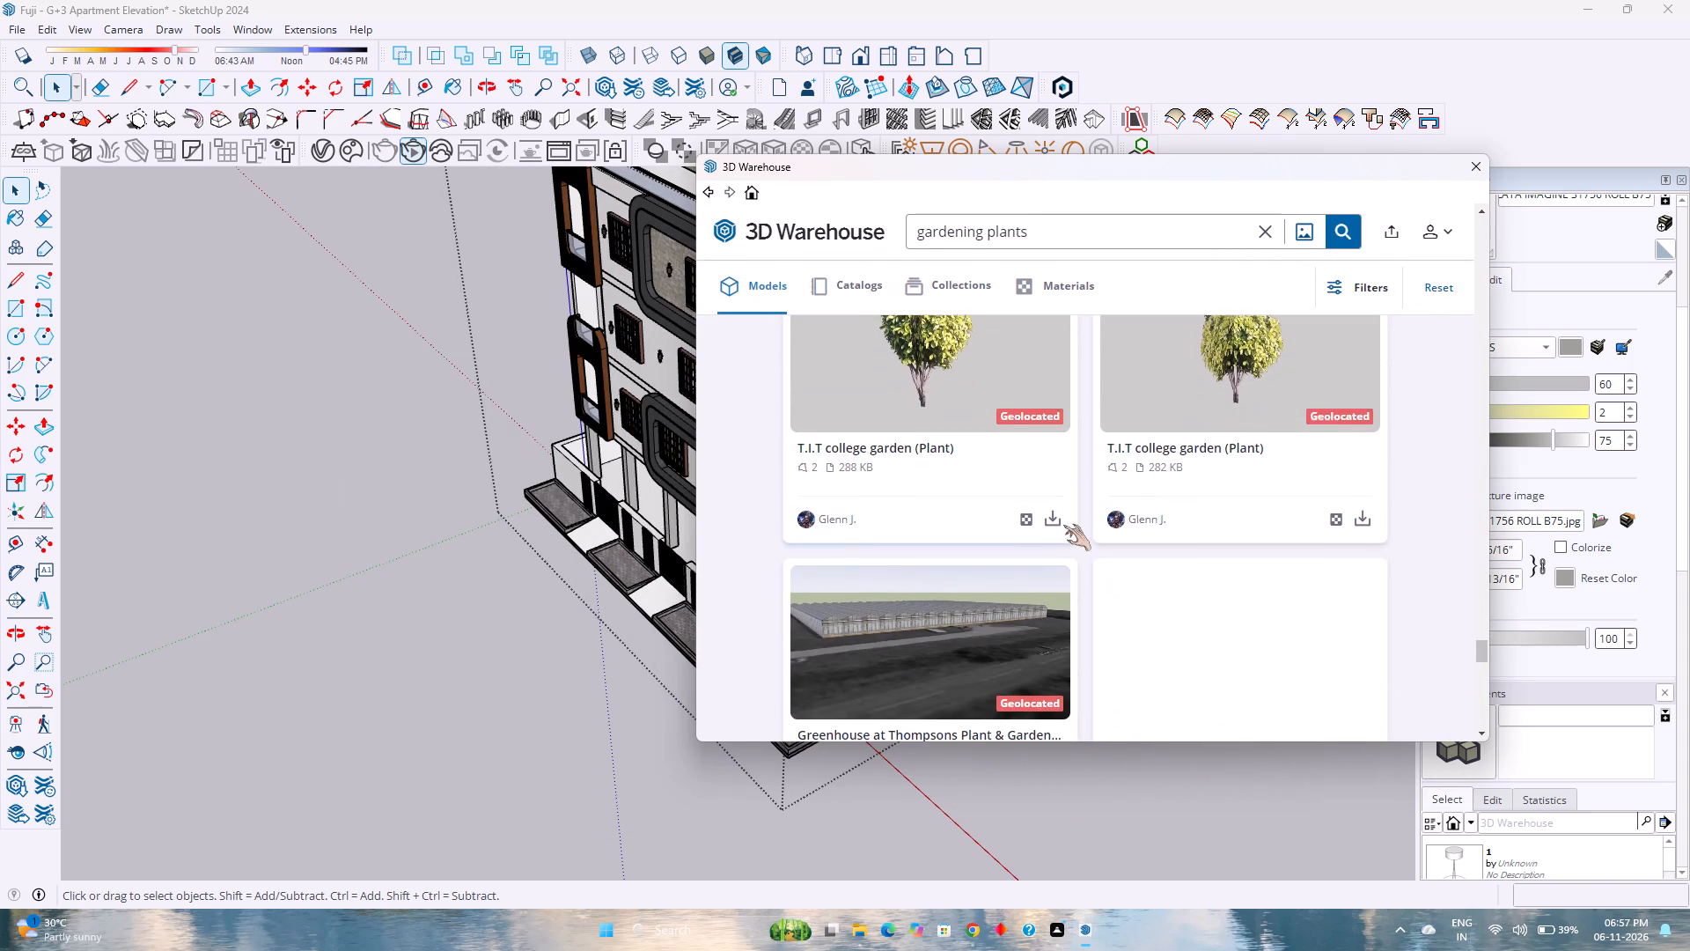
pyautogui.scroll(-5, 1063, 525)
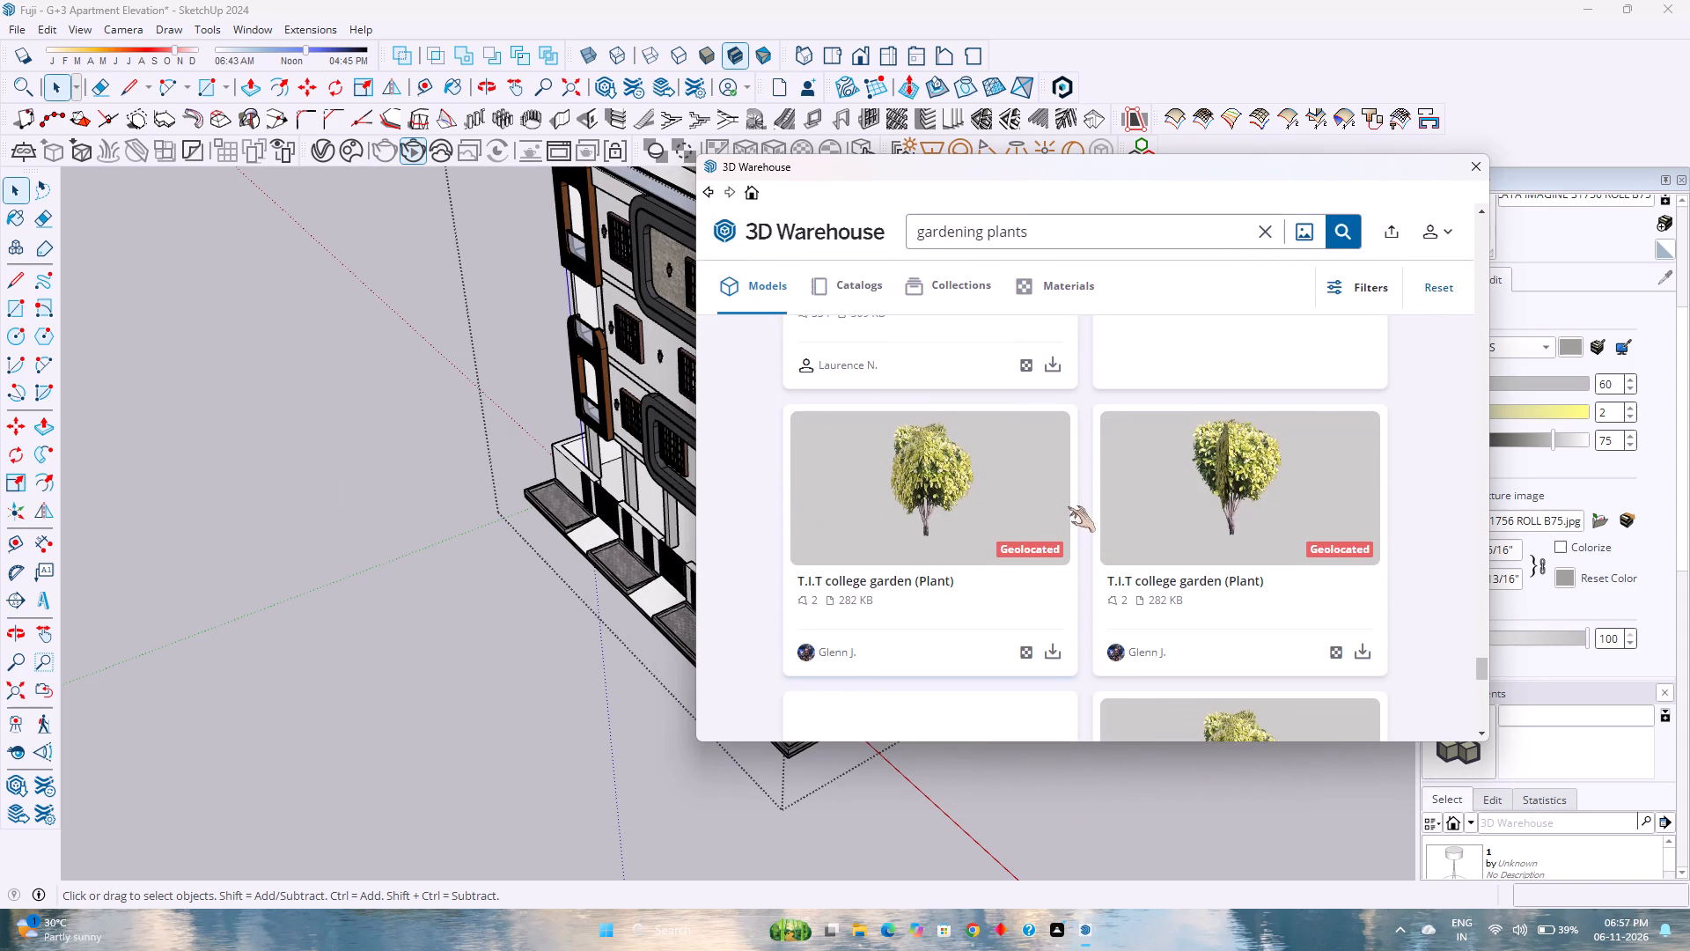
pyautogui.scroll(-5, 1073, 497)
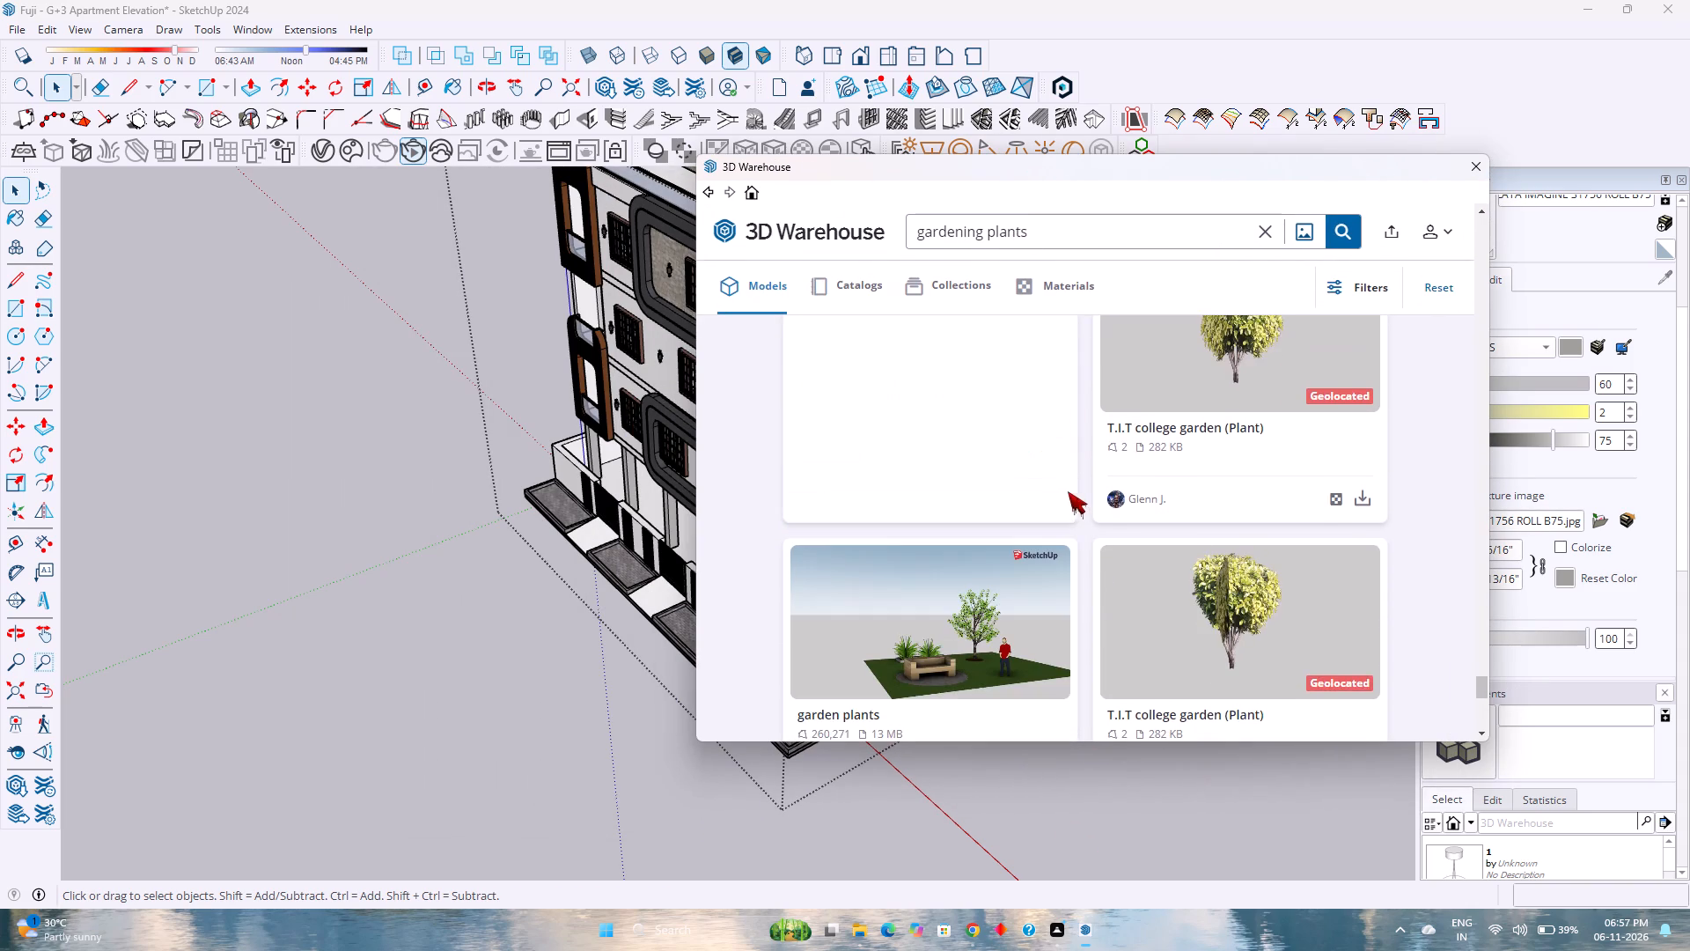
pyautogui.scroll(-11, 1065, 491)
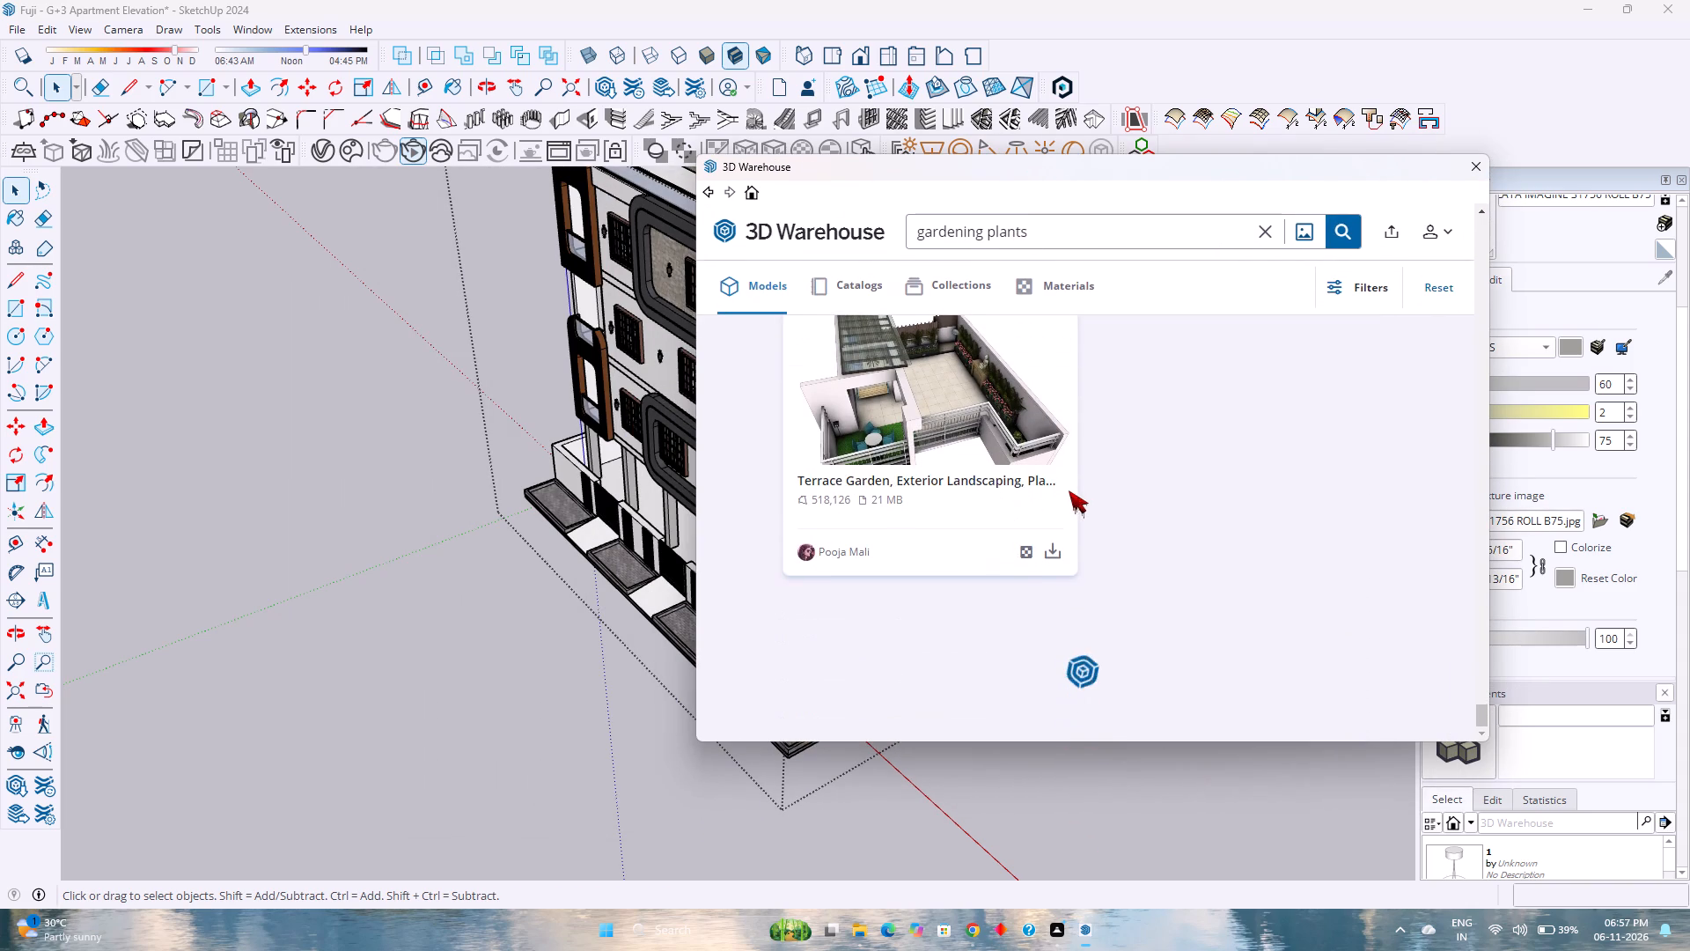
pyautogui.scroll(-8, 1076, 479)
pyautogui.scroll(3, 1061, 516)
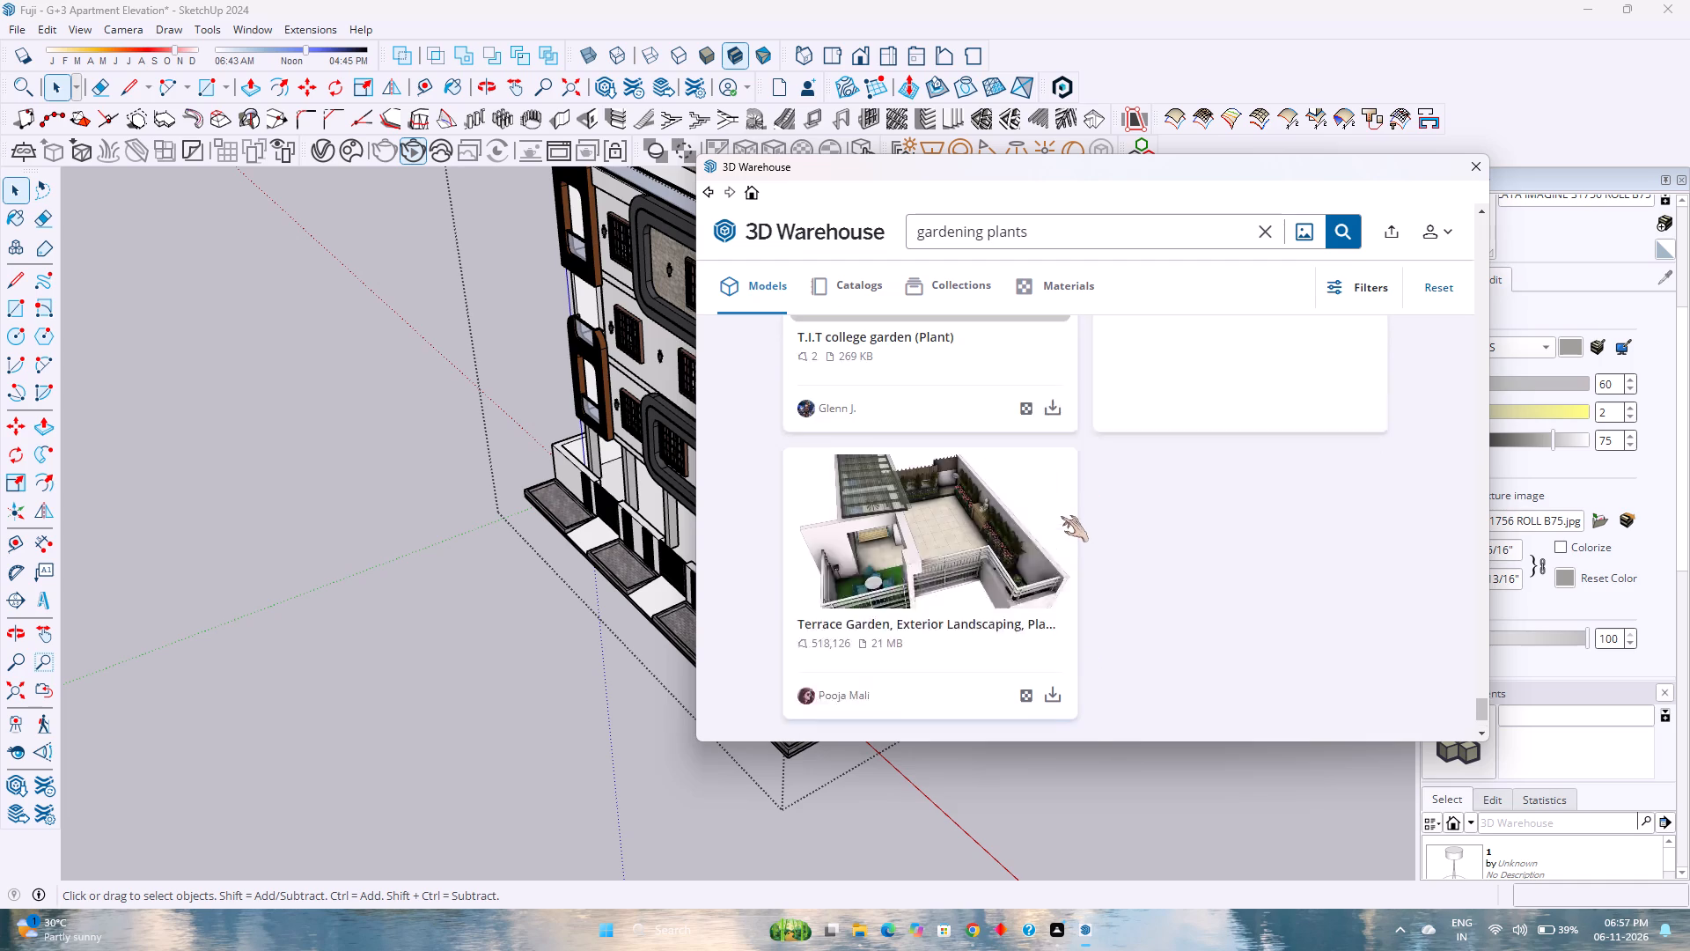
pyautogui.scroll(4, 1060, 516)
pyautogui.scroll(-11, 1060, 512)
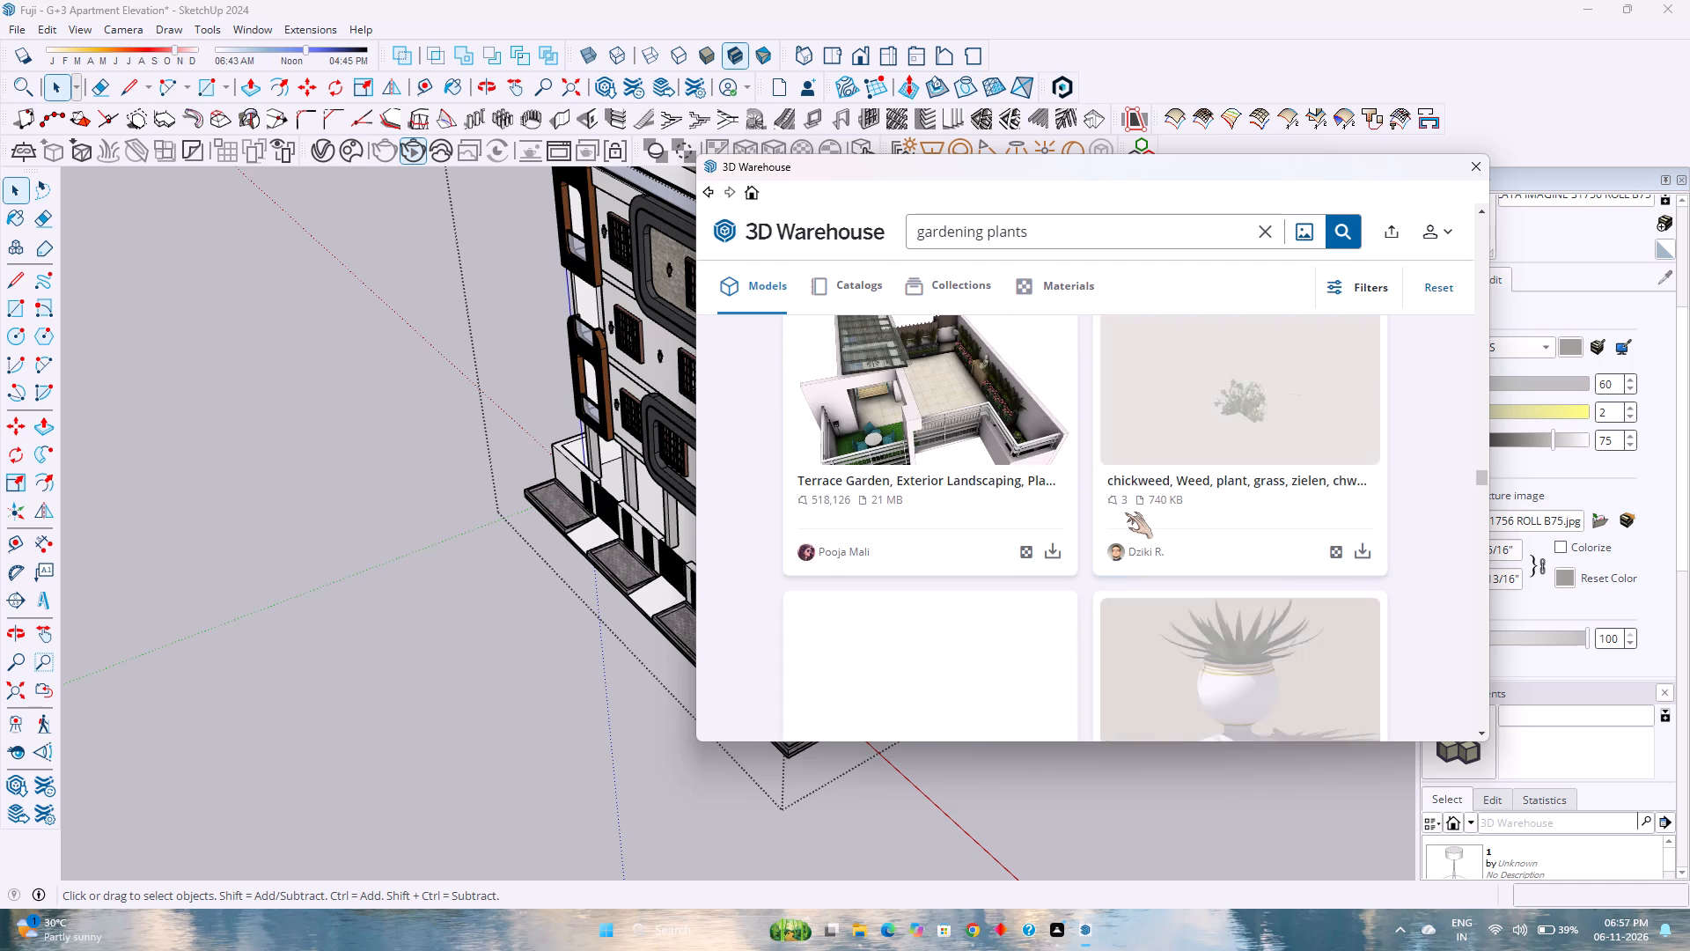
pyautogui.scroll(-3, 1125, 512)
pyautogui.scroll(2, 1125, 512)
pyautogui.scroll(-1, 1125, 508)
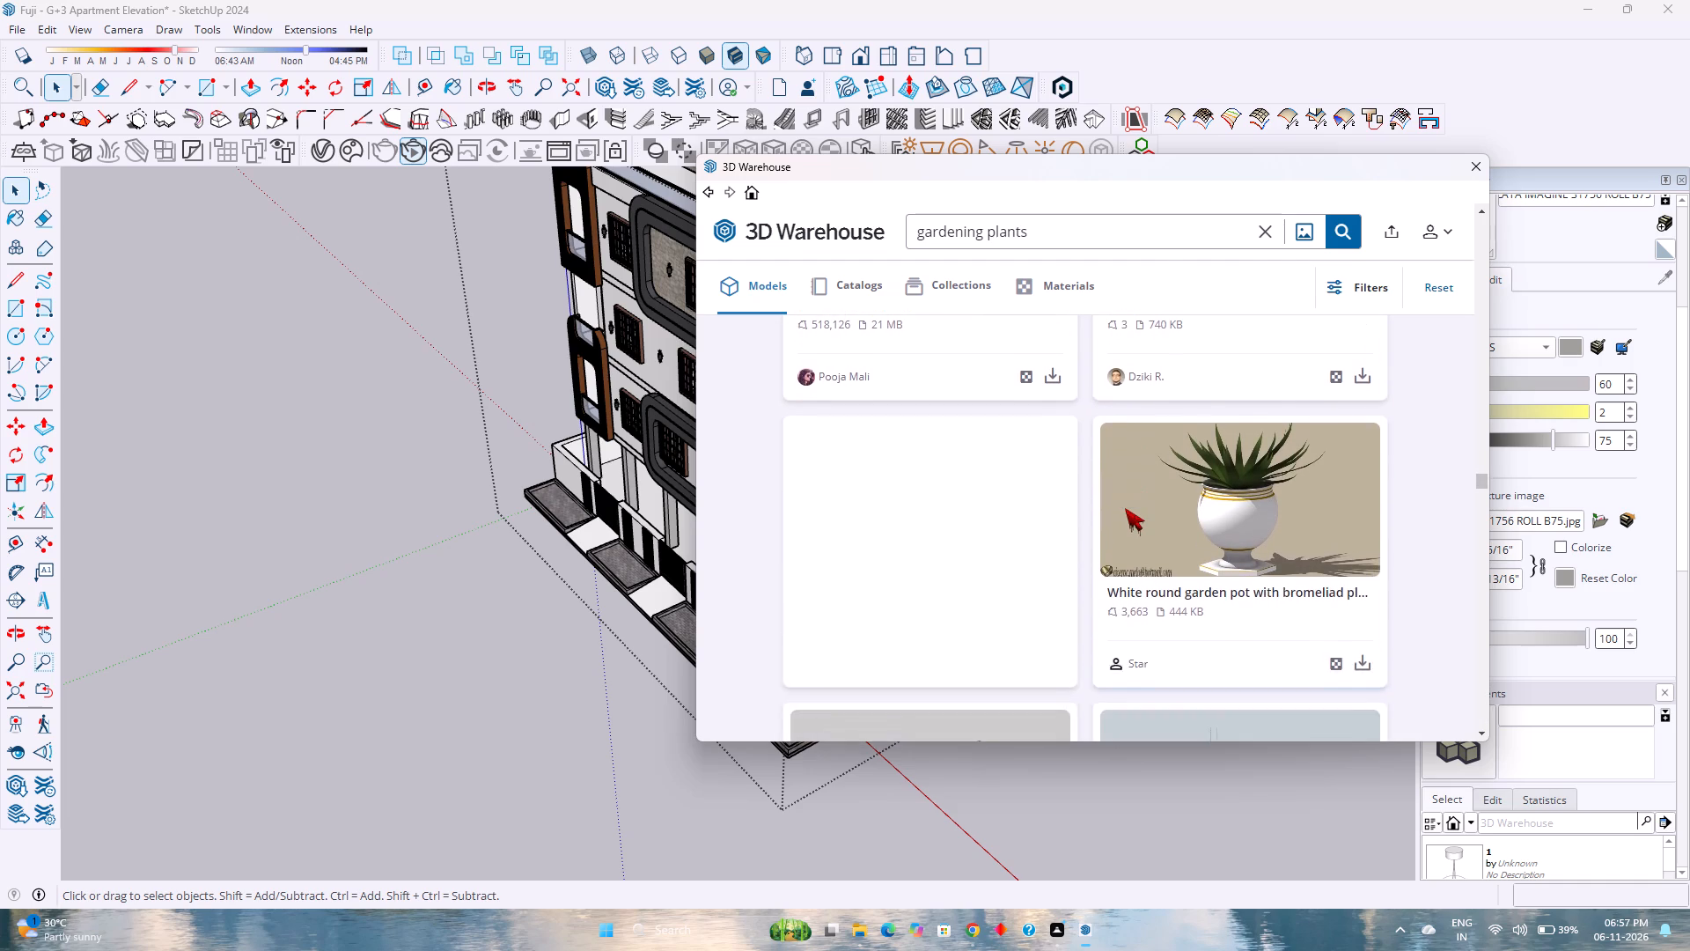
pyautogui.scroll(2, 1125, 508)
pyautogui.scroll(-7, 1125, 508)
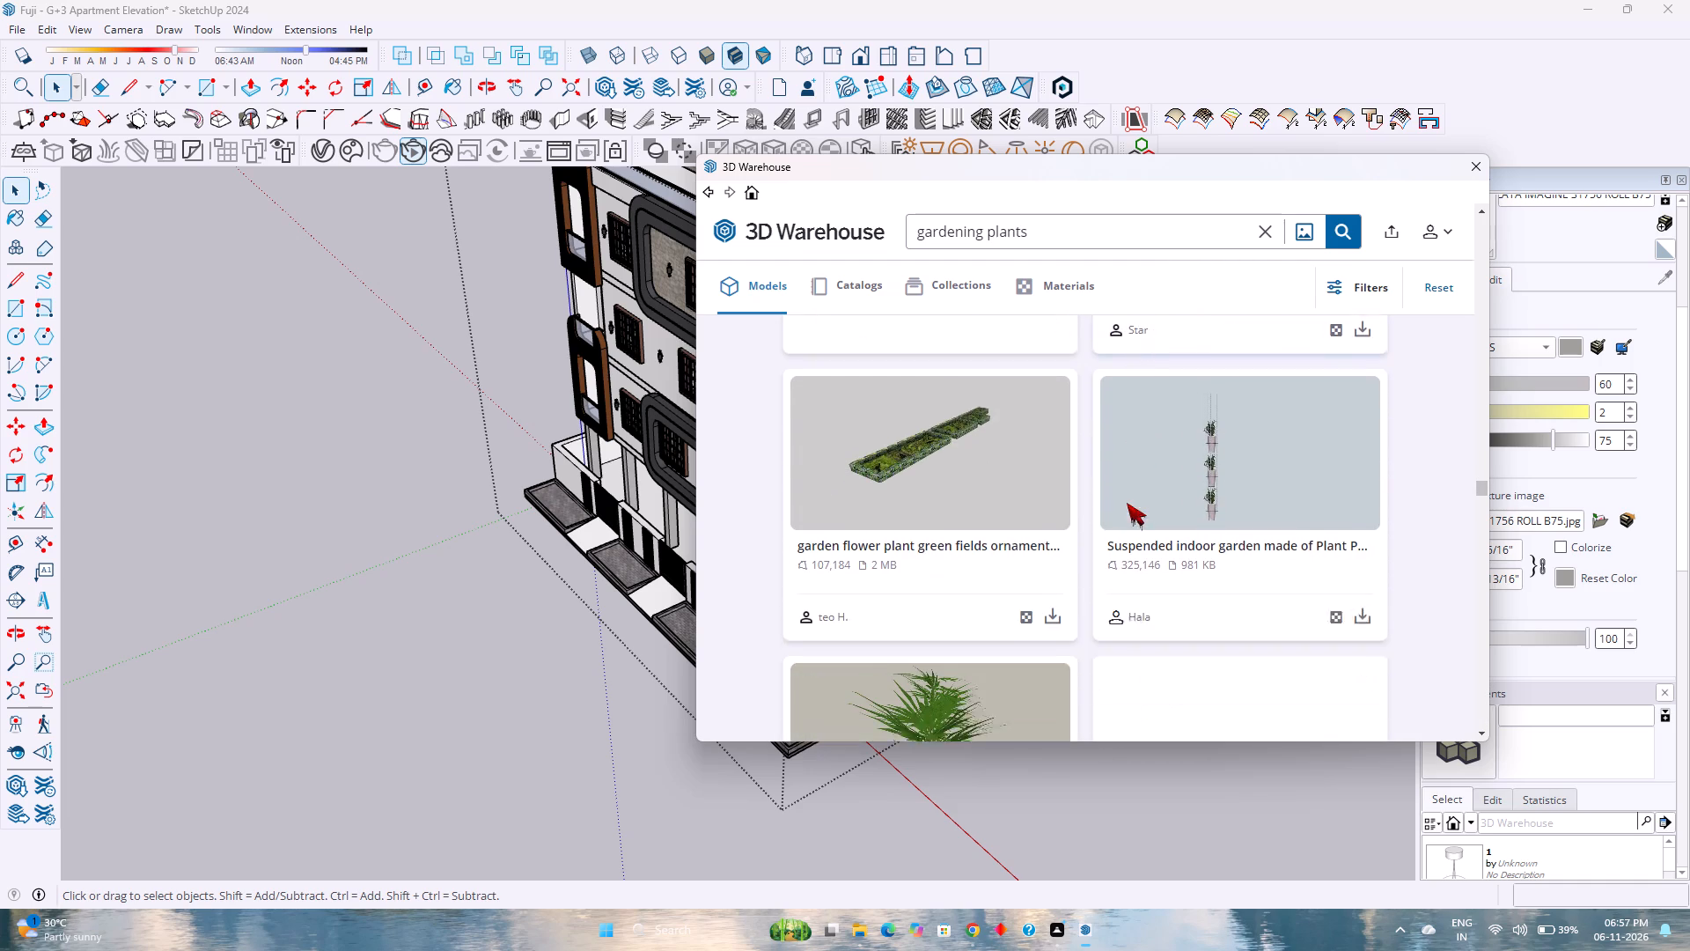
pyautogui.scroll(-1, 1127, 503)
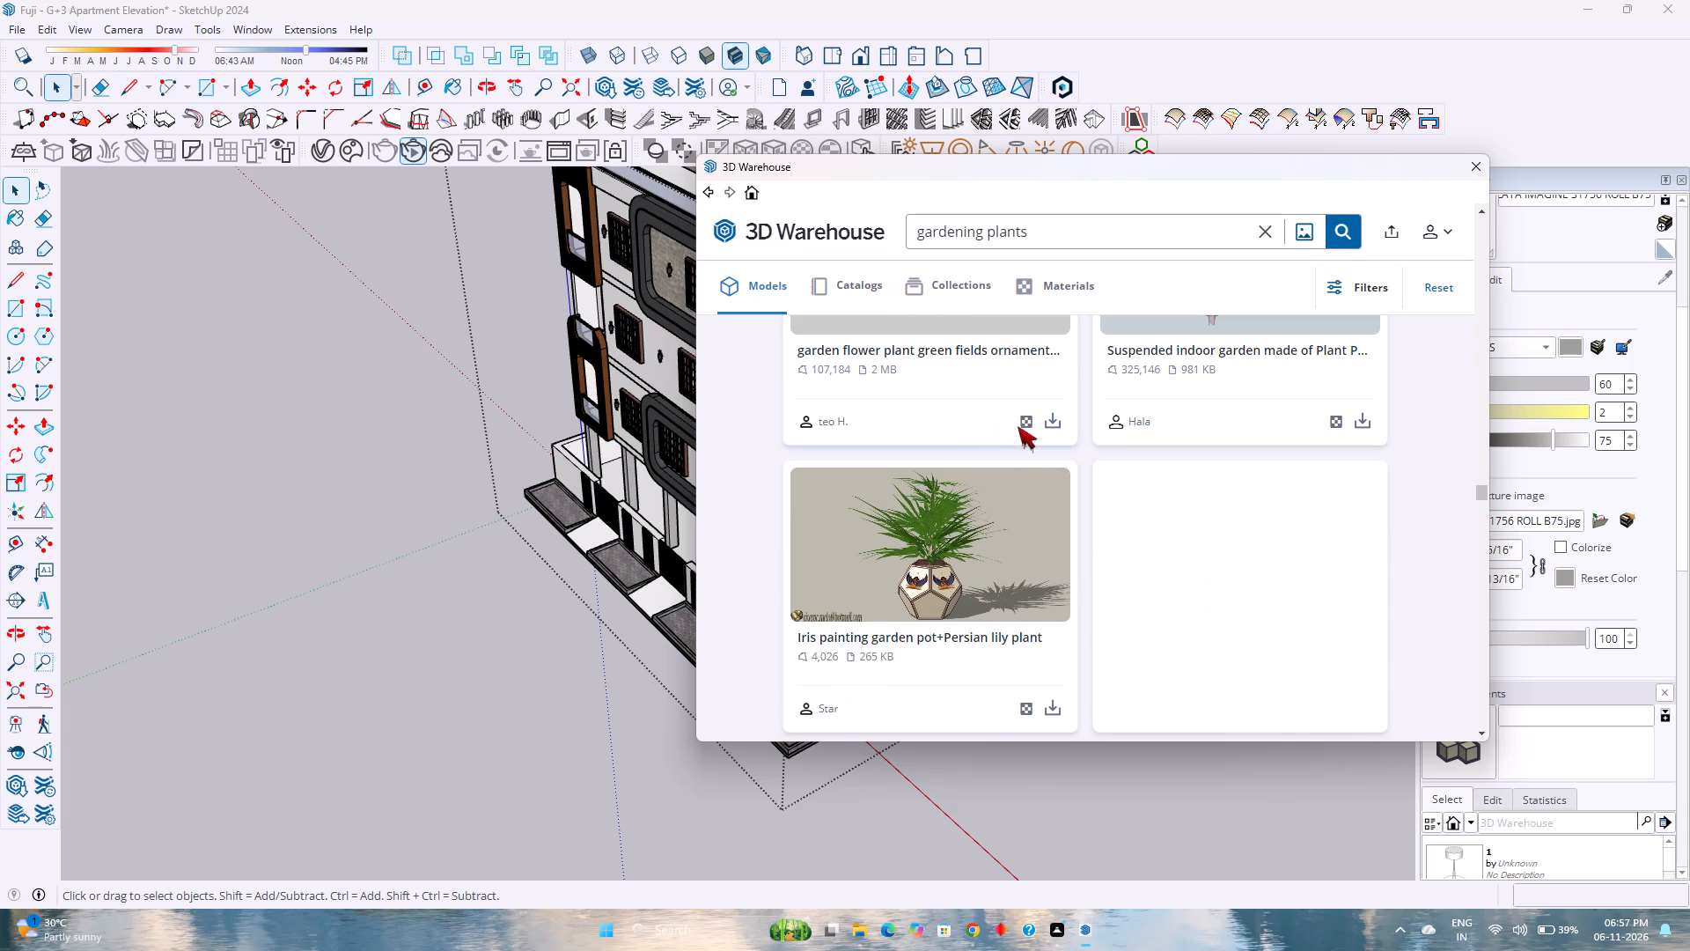
# Inspect the materials used in the "garden flower plant green fields" model, and return to the search results.
pyautogui.click(1027, 423)
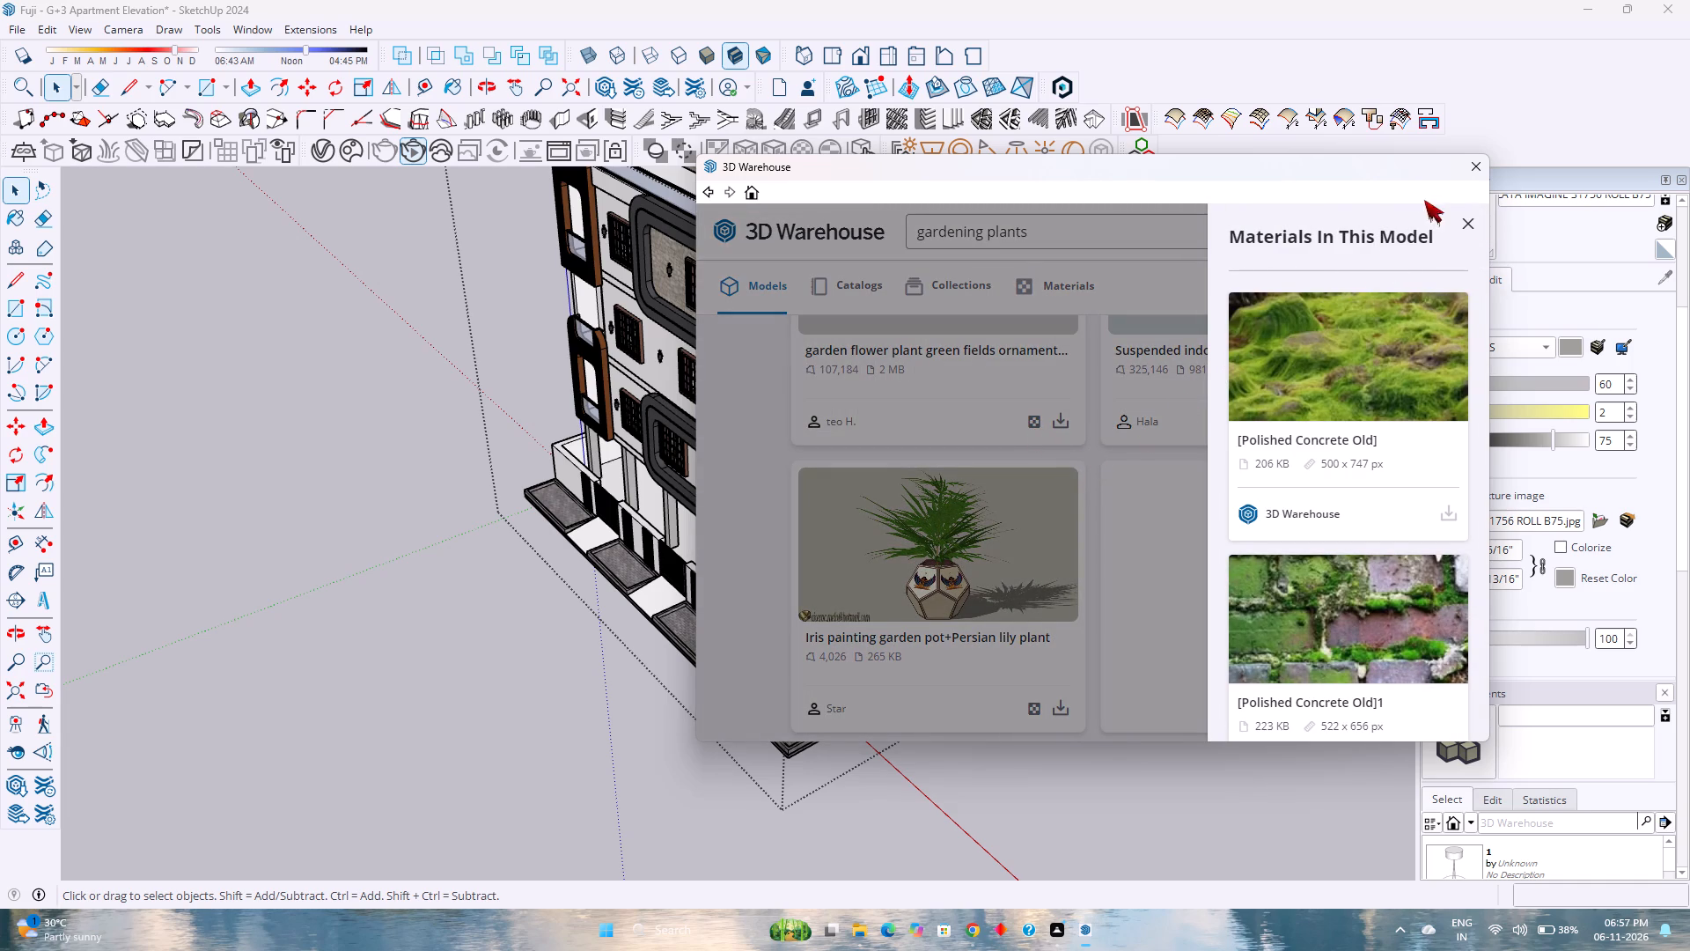
pyautogui.scroll(-5, 1372, 528)
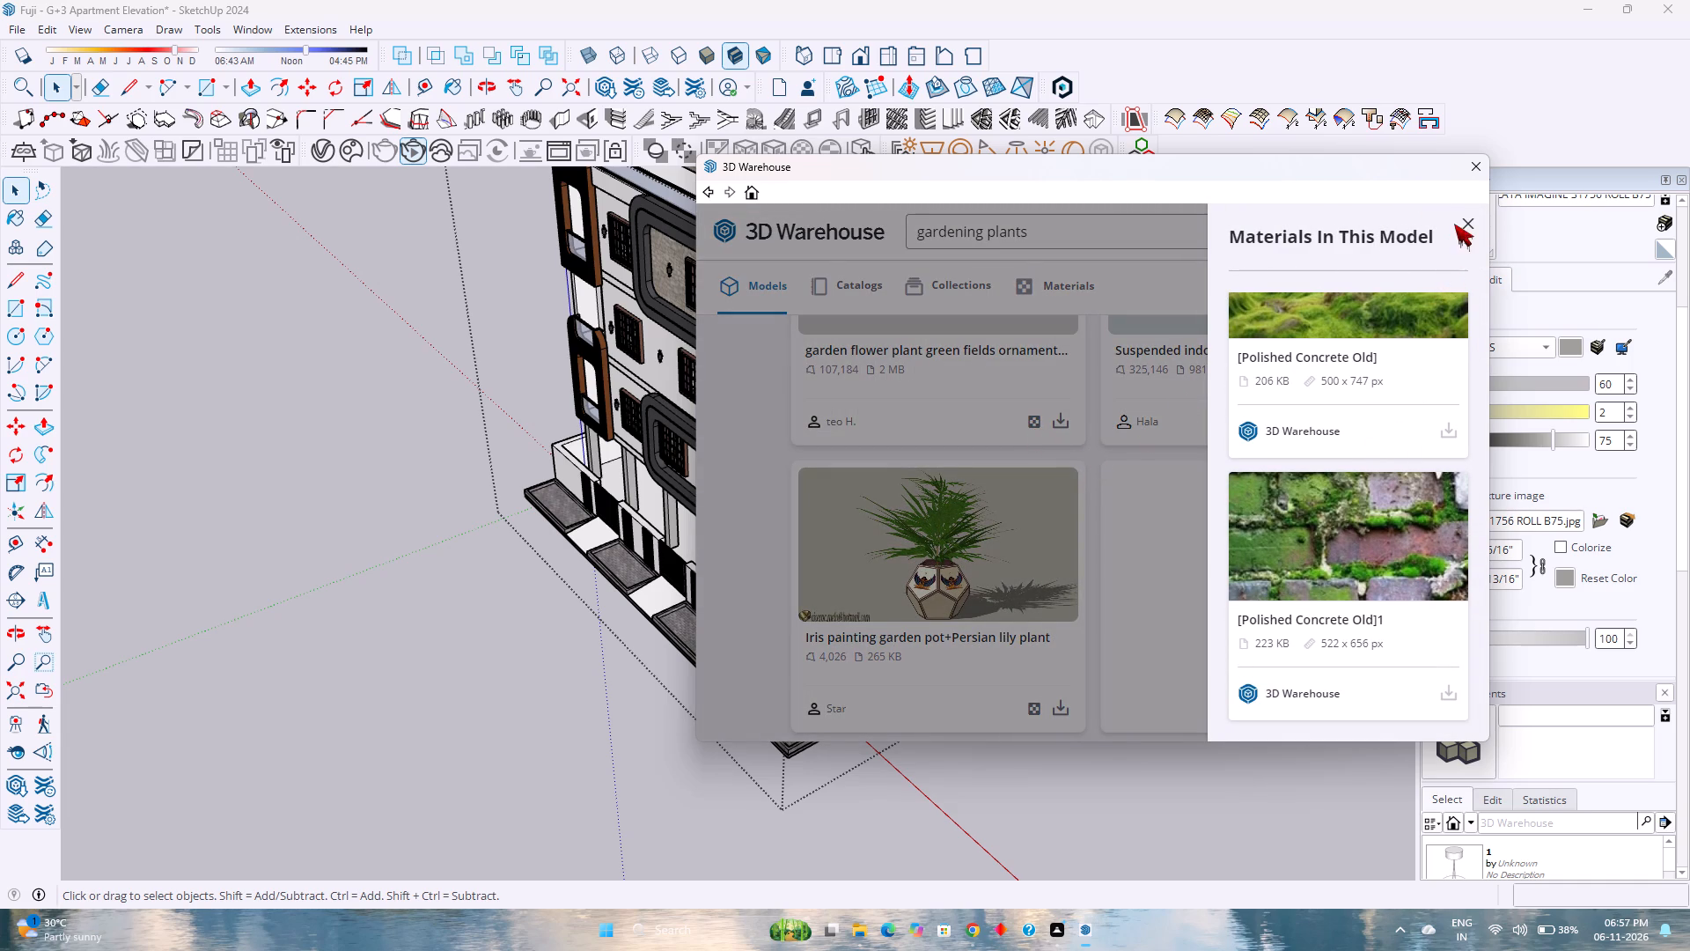
pyautogui.click(1458, 215)
pyautogui.click(1466, 217)
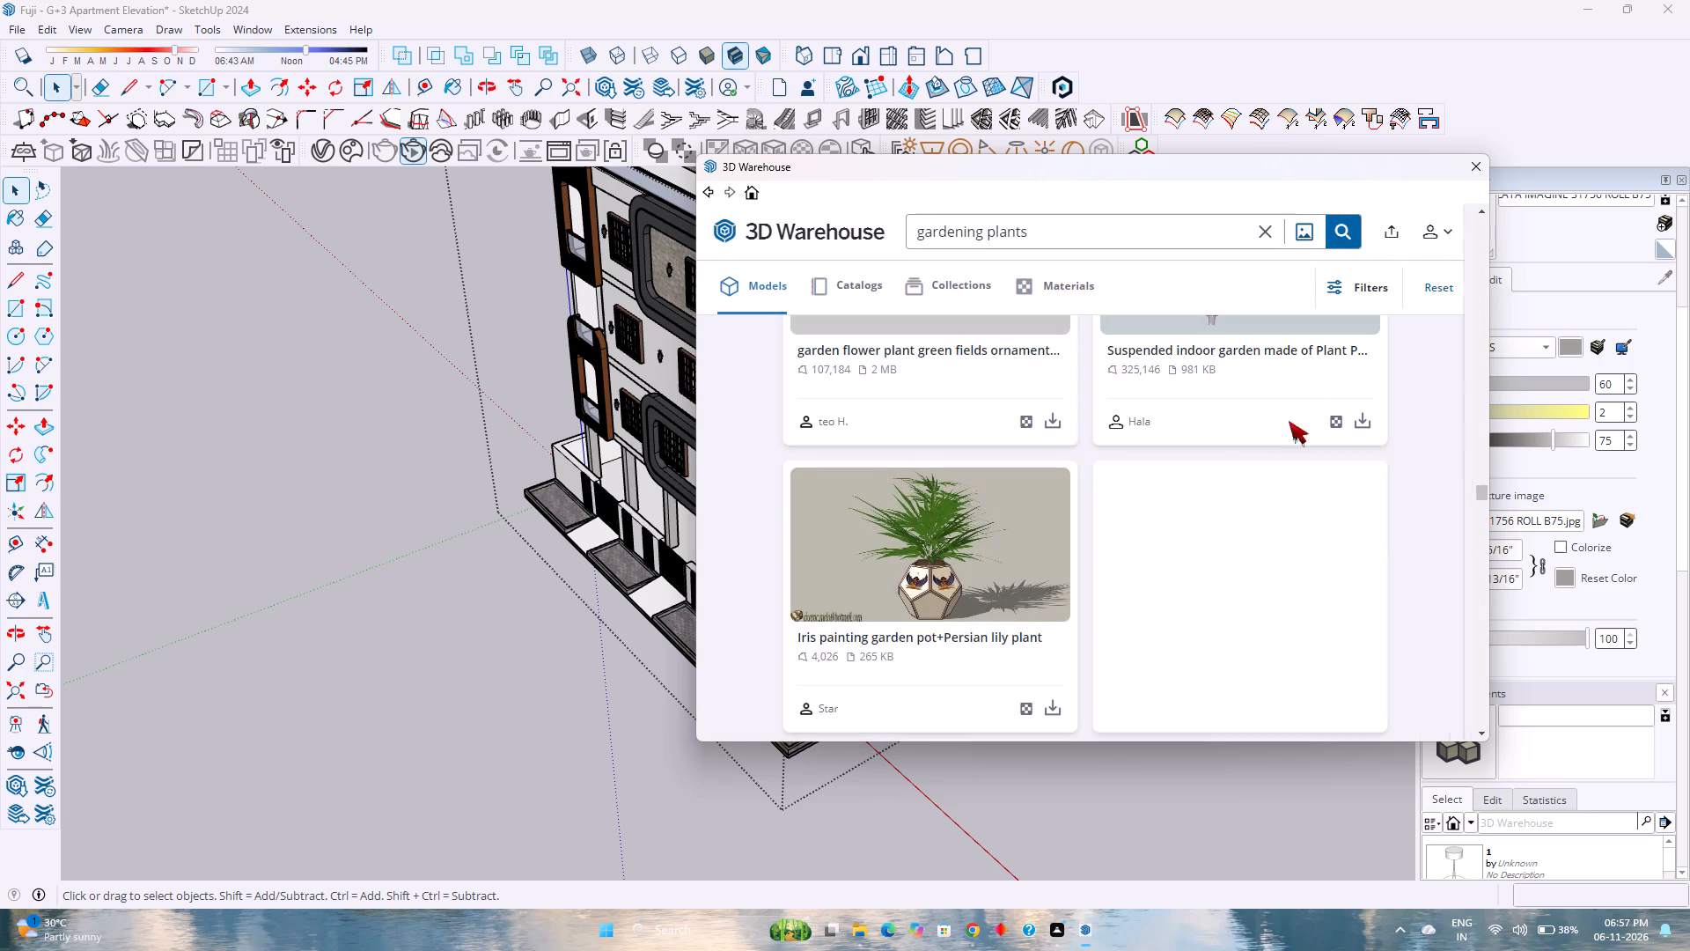
# Examine the remaining "gardening plants" models for shrubs, planters or garden beds suited to the building's frontage strips.
pyautogui.scroll(-9, 1165, 502)
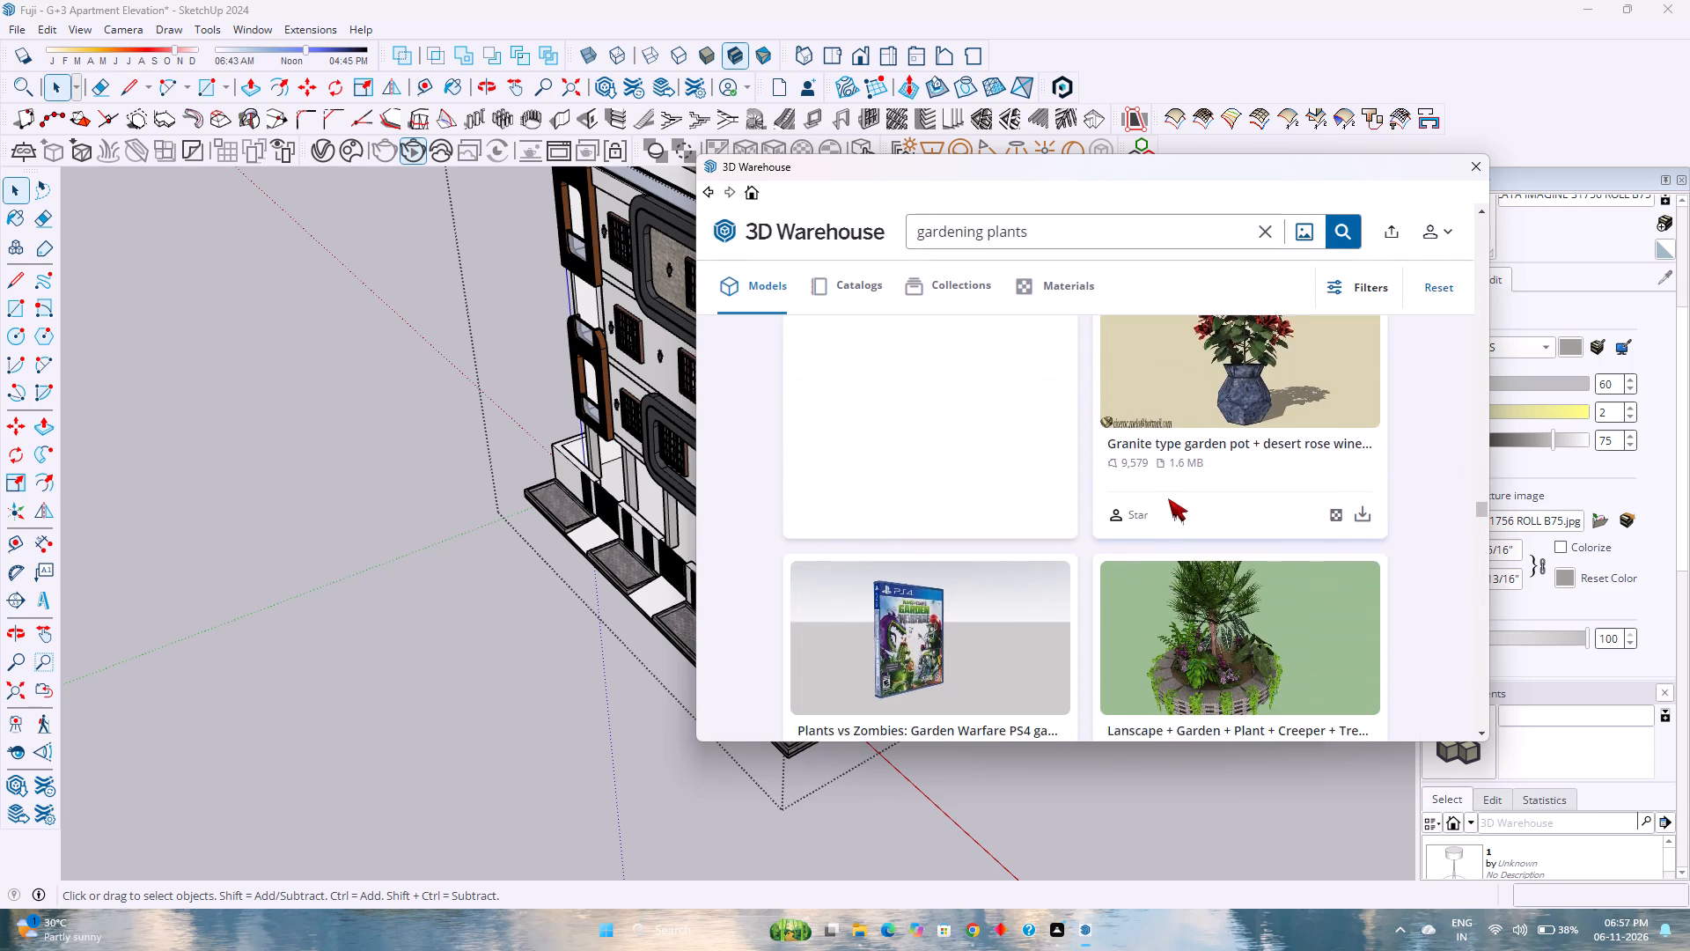
pyautogui.scroll(-12, 1171, 497)
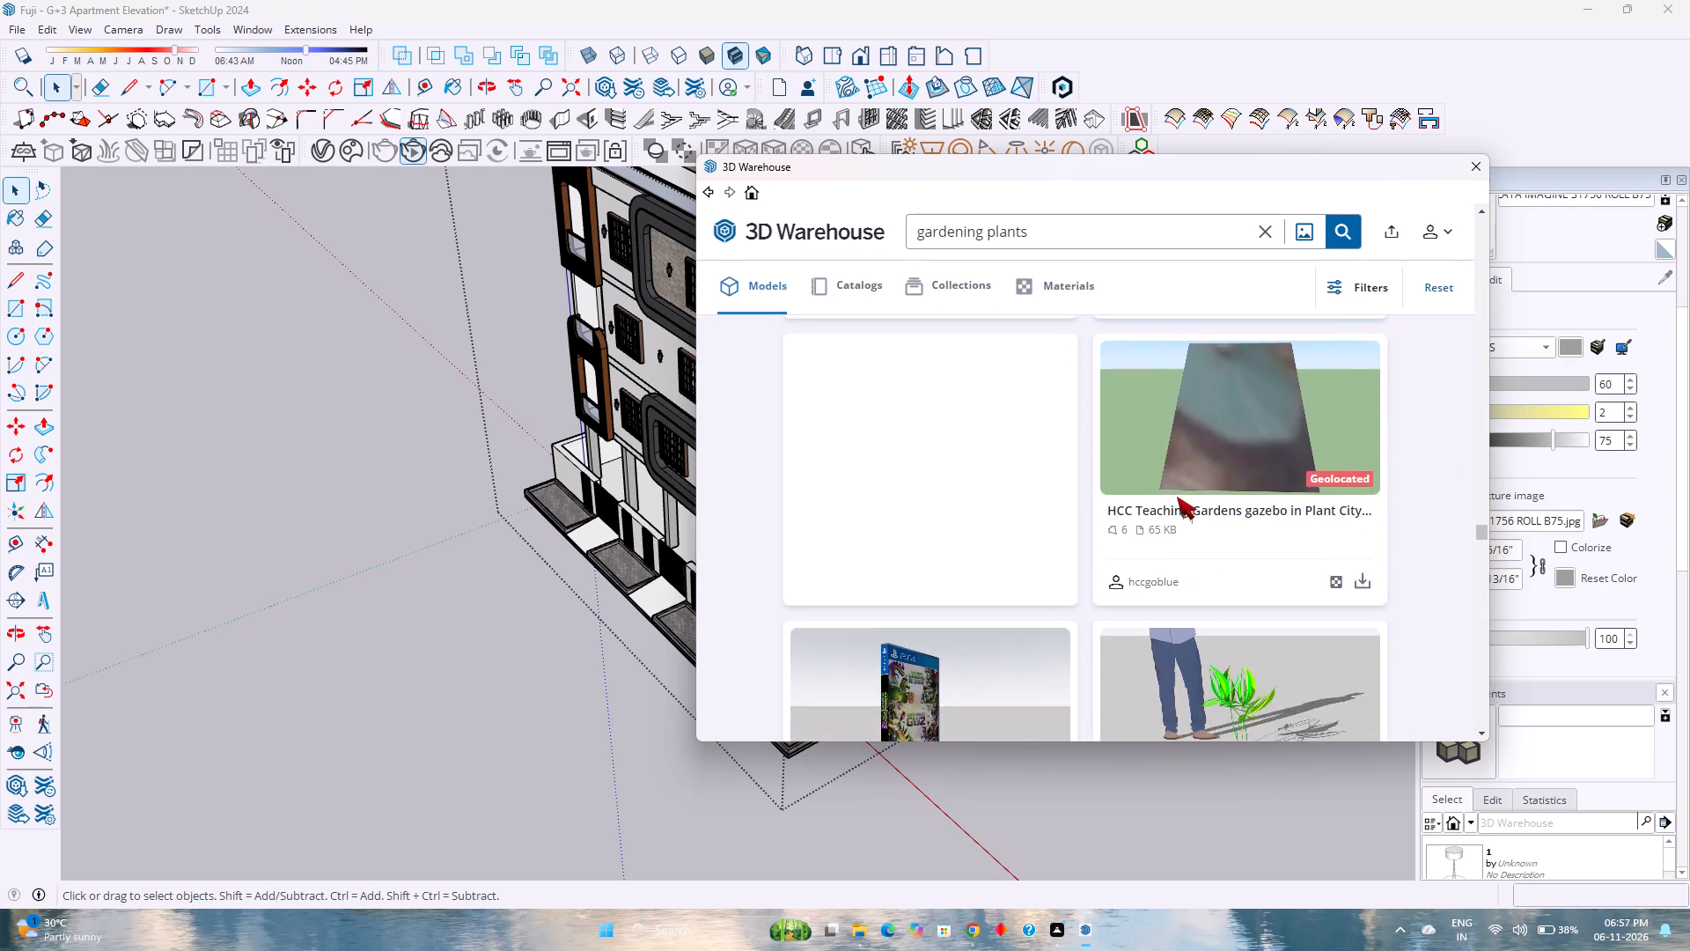
pyautogui.scroll(-7, 1177, 497)
pyautogui.scroll(1, 1178, 499)
pyautogui.scroll(-5, 1178, 499)
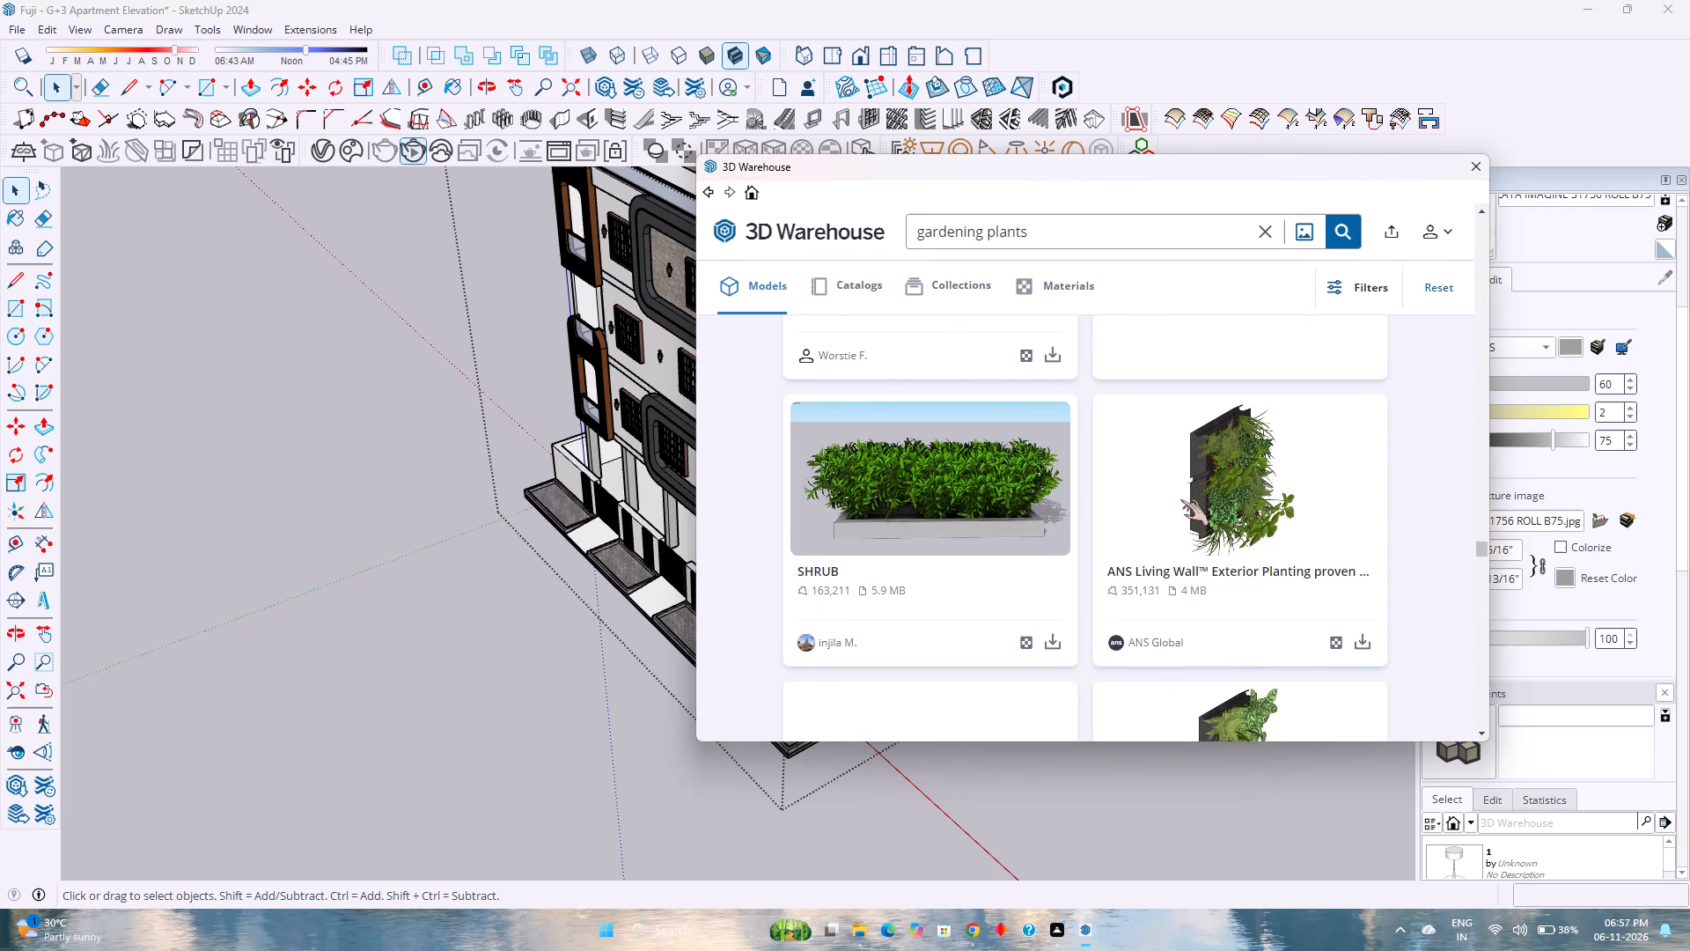
pyautogui.scroll(-12, 1180, 499)
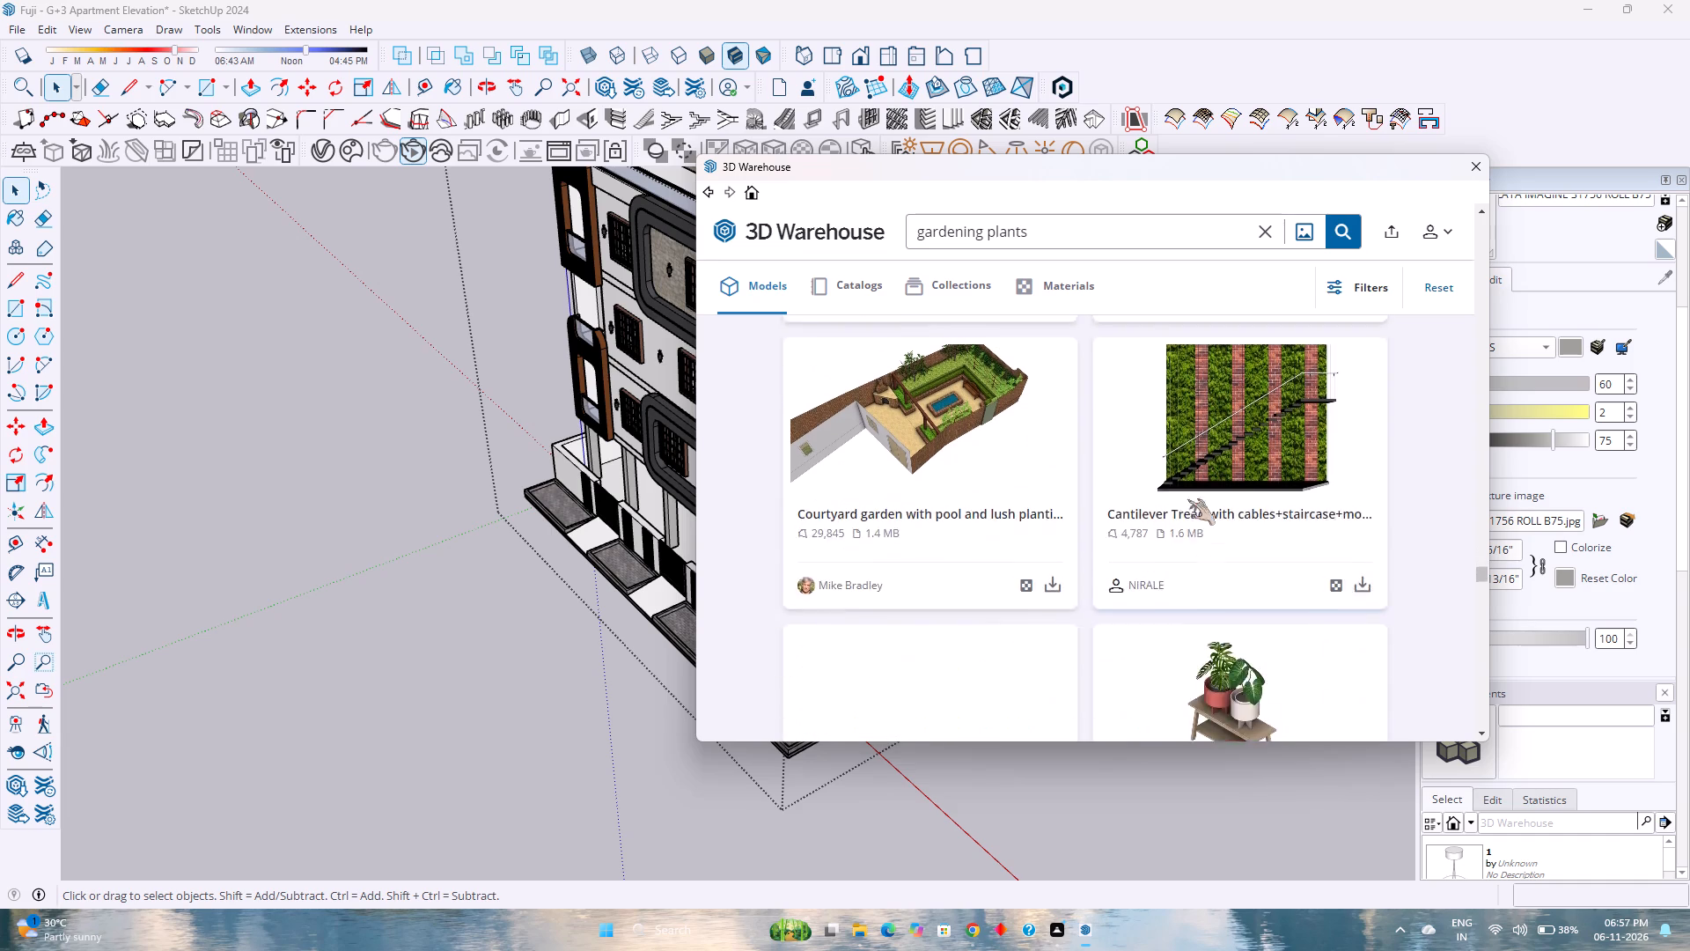
pyautogui.scroll(-7, 1191, 500)
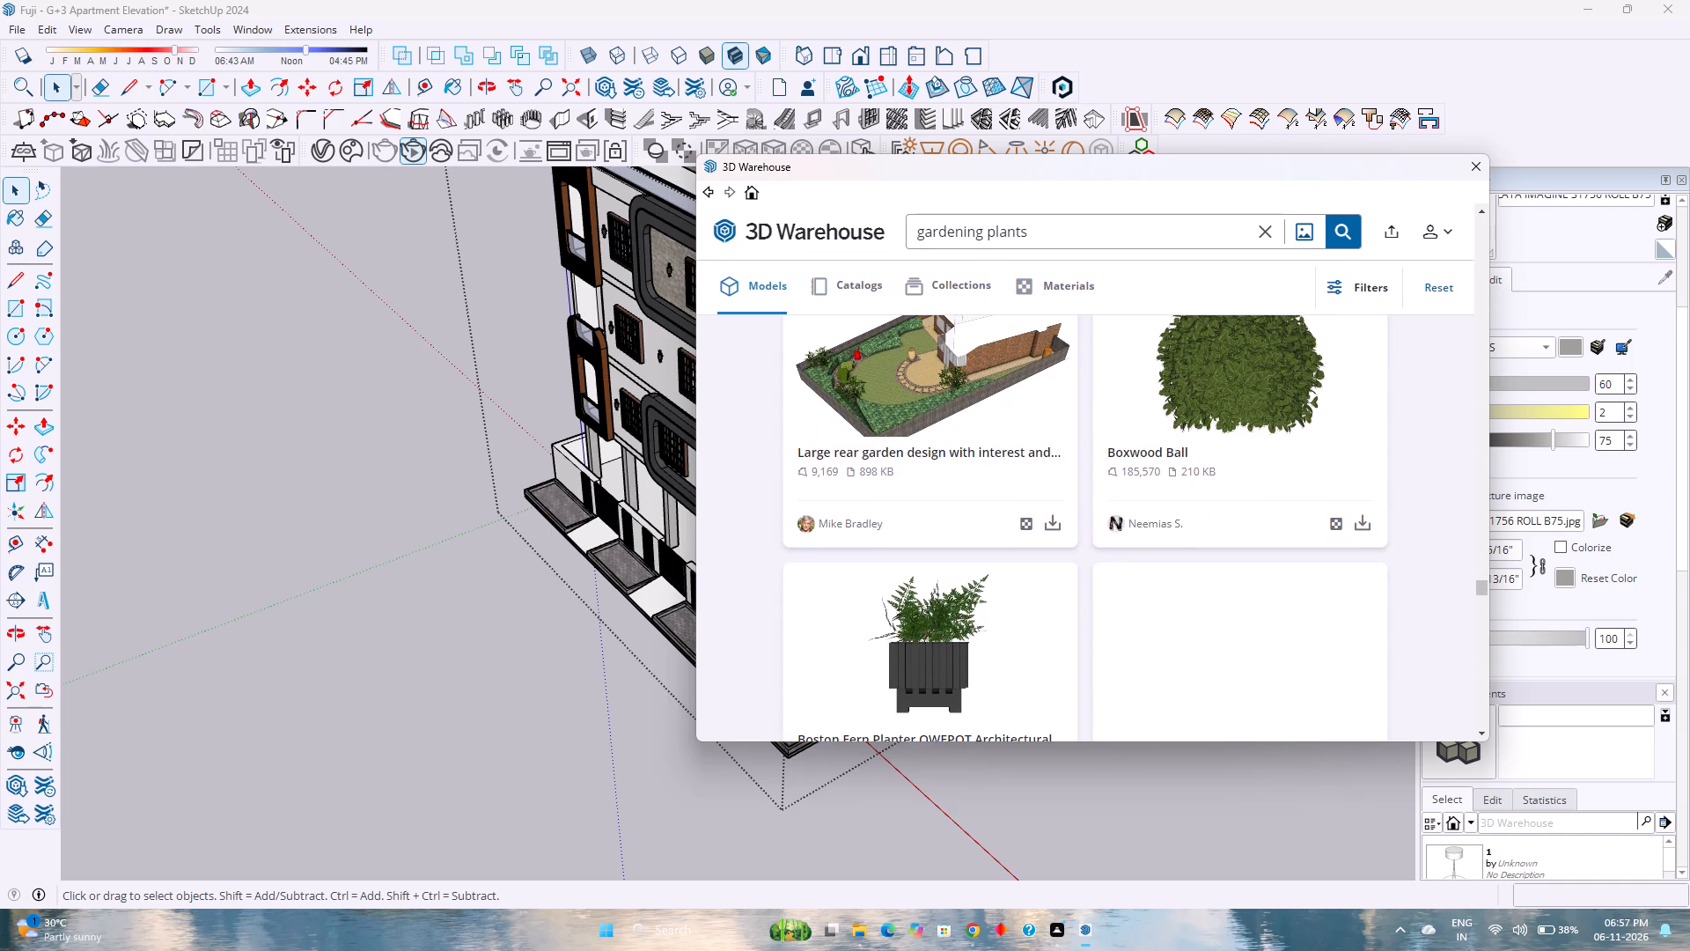
# Search the 3D Warehouse models for "landscape plants", replacing the "gardening plants" query.
pyautogui.click(986, 235)
pyautogui.press('BackSpace')
pyautogui.press('BackSpace')
pyautogui.press('BackSpace')
pyautogui.press('BackSpace')
pyautogui.press('BackSpace')
pyautogui.press('BackSpace')
pyautogui.press('BackSpace')
pyautogui.press('BackSpace')
pyautogui.press('BackSpace')
pyautogui.press('BackSpace')
pyautogui.press('BackSpace')
pyautogui.press('BackSpace')
pyautogui.press('BackSpace')
pyautogui.press('BackSpace')
pyautogui.press('BackSpace')
pyautogui.press('BackSpace')
pyautogui.press('BackSpace')
pyautogui.press('BackSpace')
pyautogui.press('BackSpace')
pyautogui.press('Right')
pyautogui.press('BackSpace')
pyautogui.press('p')
pyautogui.press('Left')
pyautogui.write('lan')
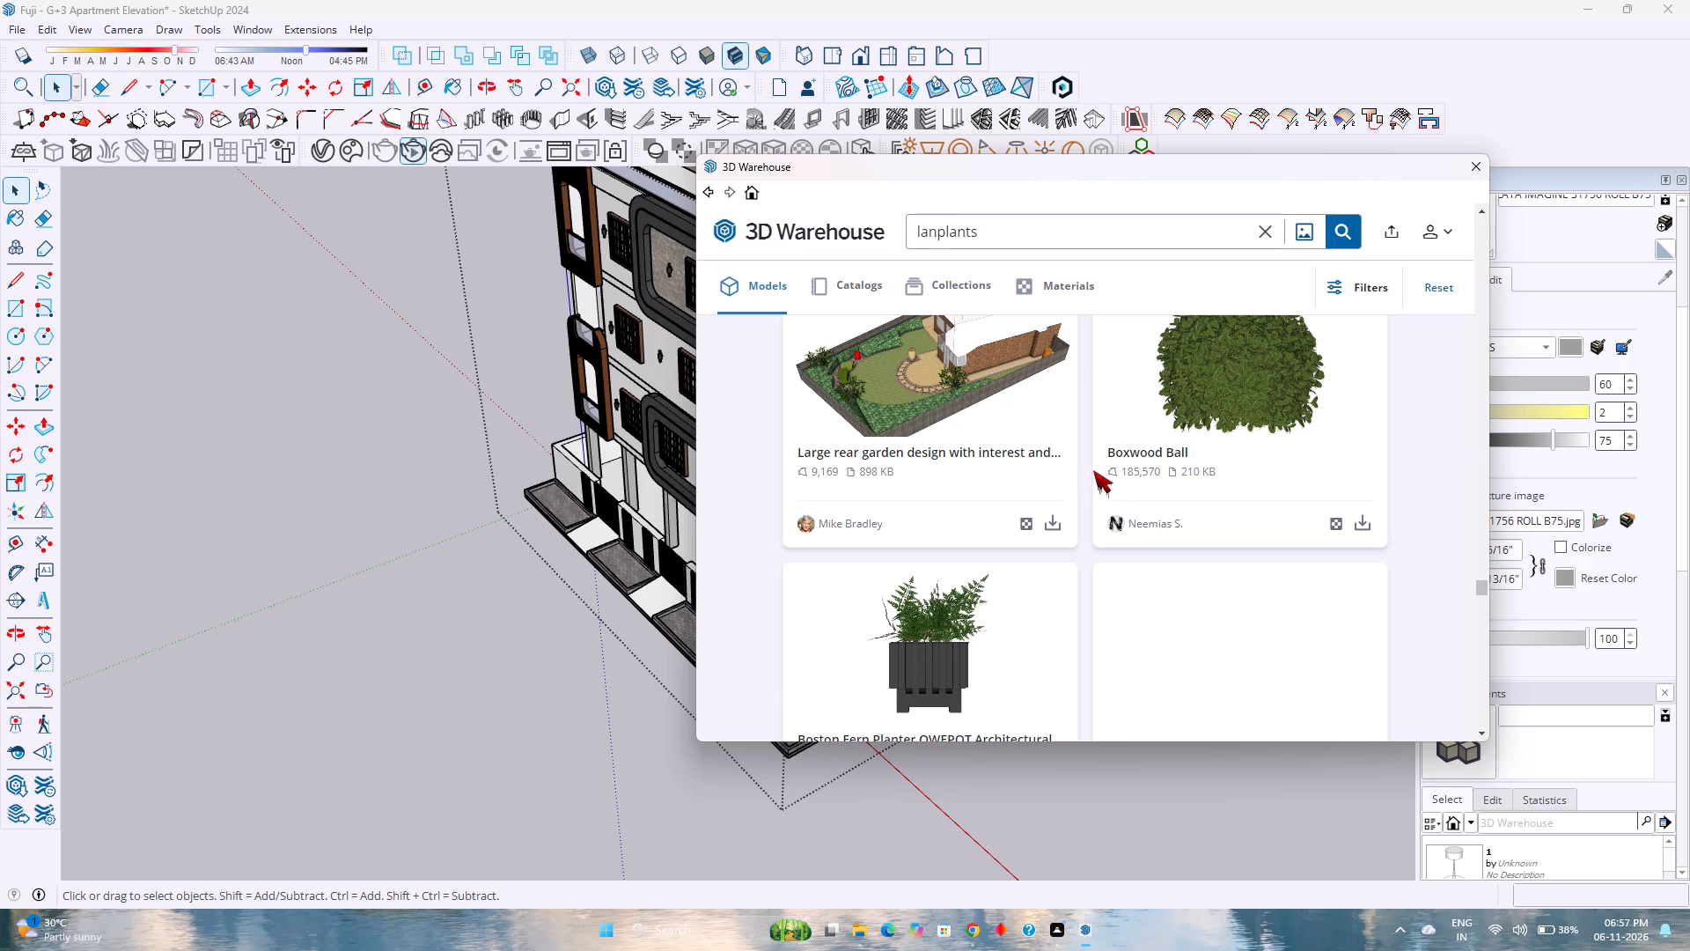
pyautogui.write('dscape')
pyautogui.press('space')
pyautogui.press('Return')
pyautogui.moveTo(1483, 589); pyautogui.dragTo(1466, 284)
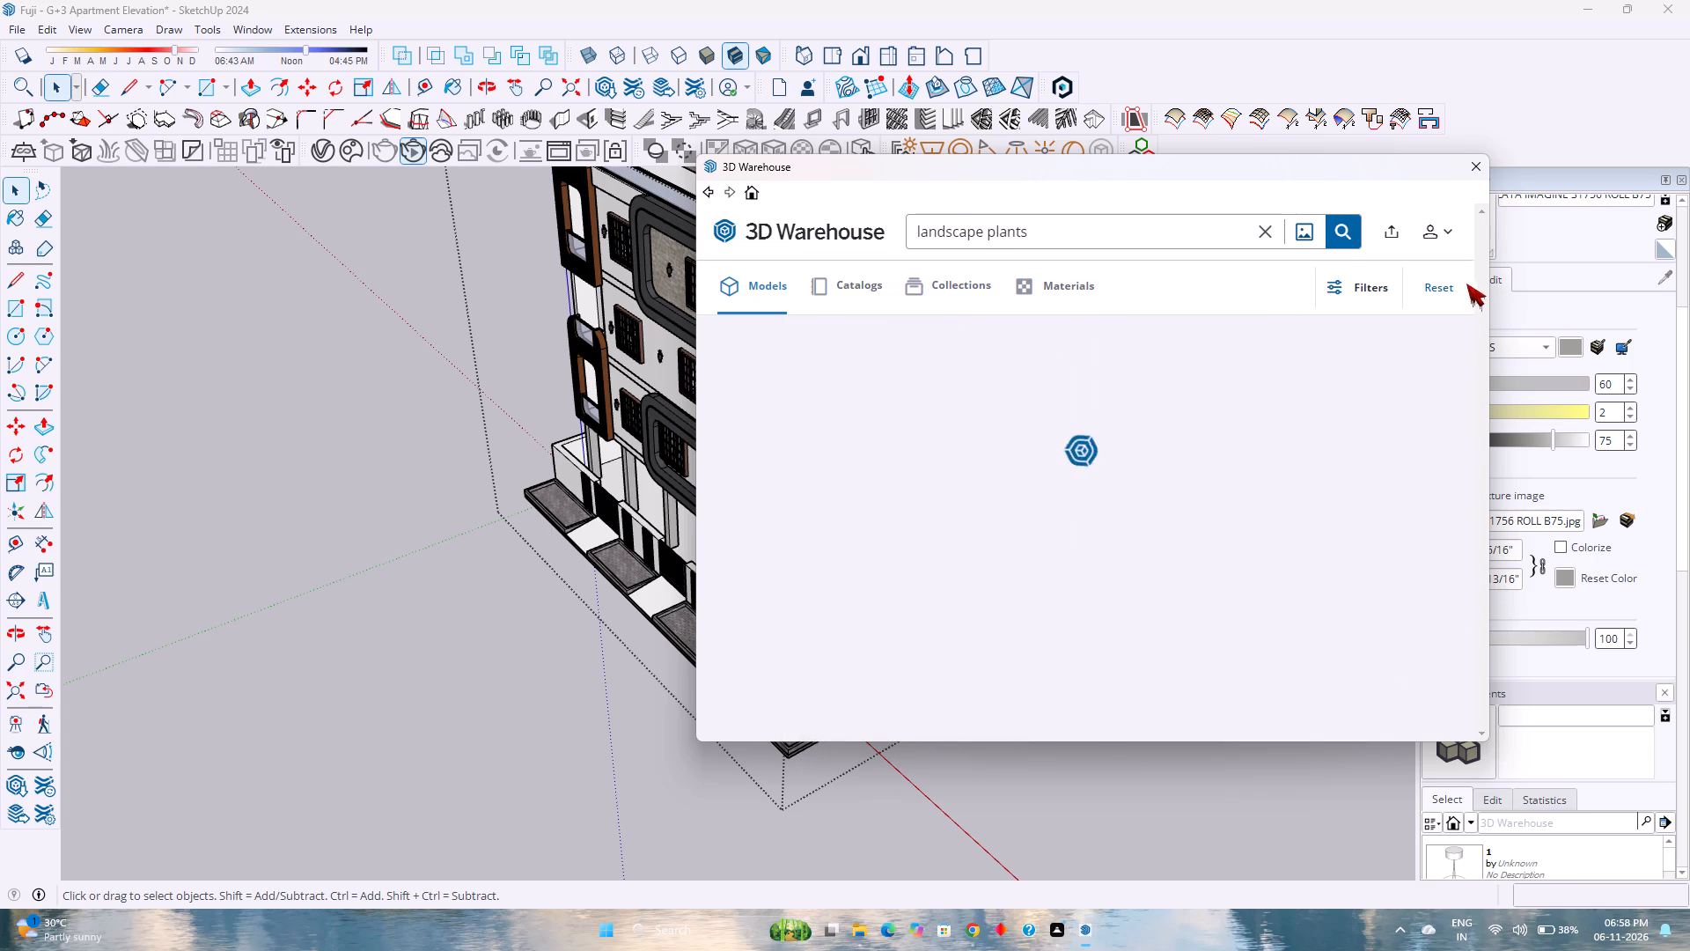
pyautogui.moveTo(1466, 284); pyautogui.dragTo(1485, 201)
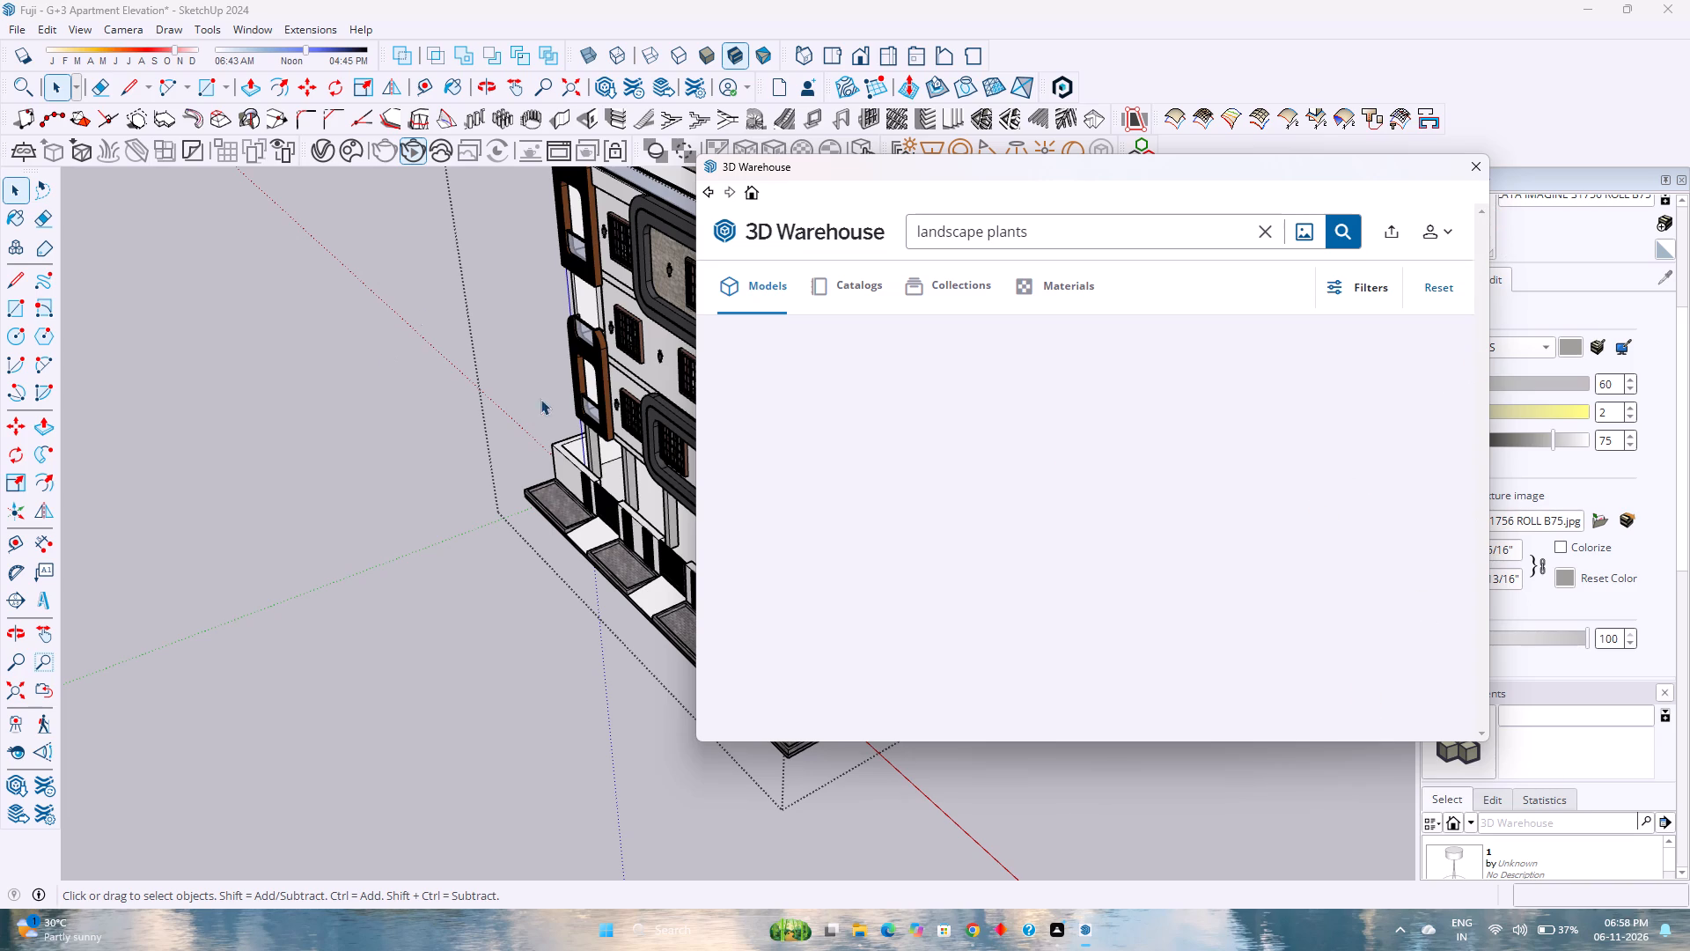
# Examine the first "landscape plants" results for plant sets and planting beds suited to the frontage strips.
pyautogui.scroll(-4, 1179, 611)
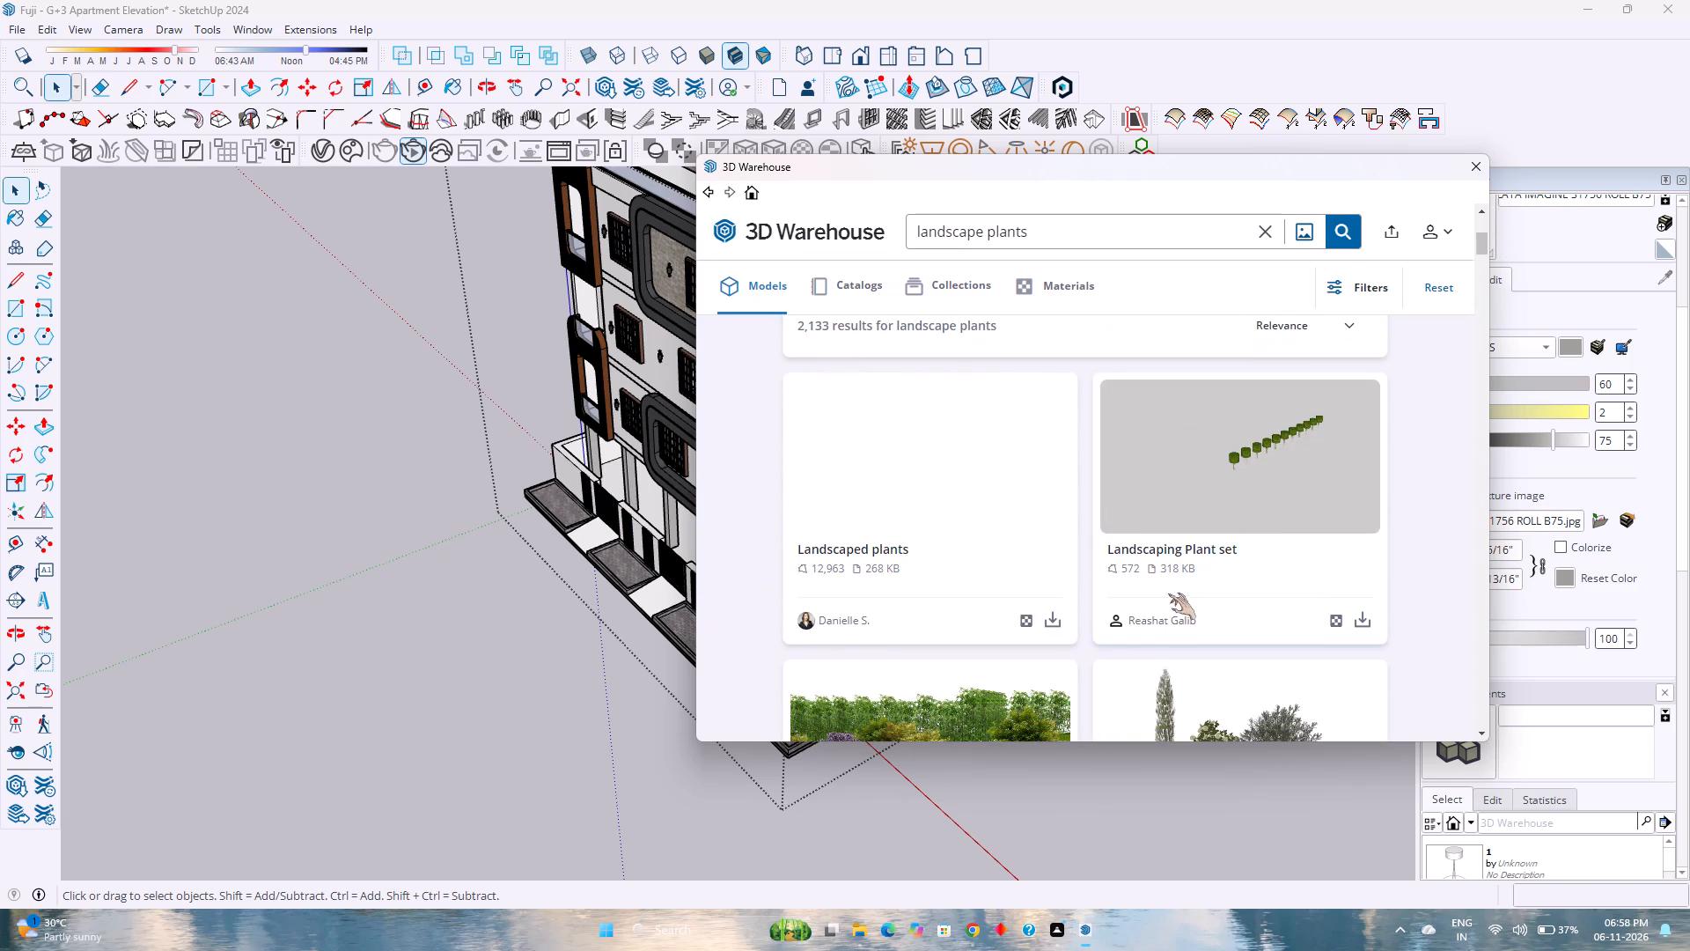
pyautogui.scroll(-4, 1168, 593)
pyautogui.scroll(1, 1121, 577)
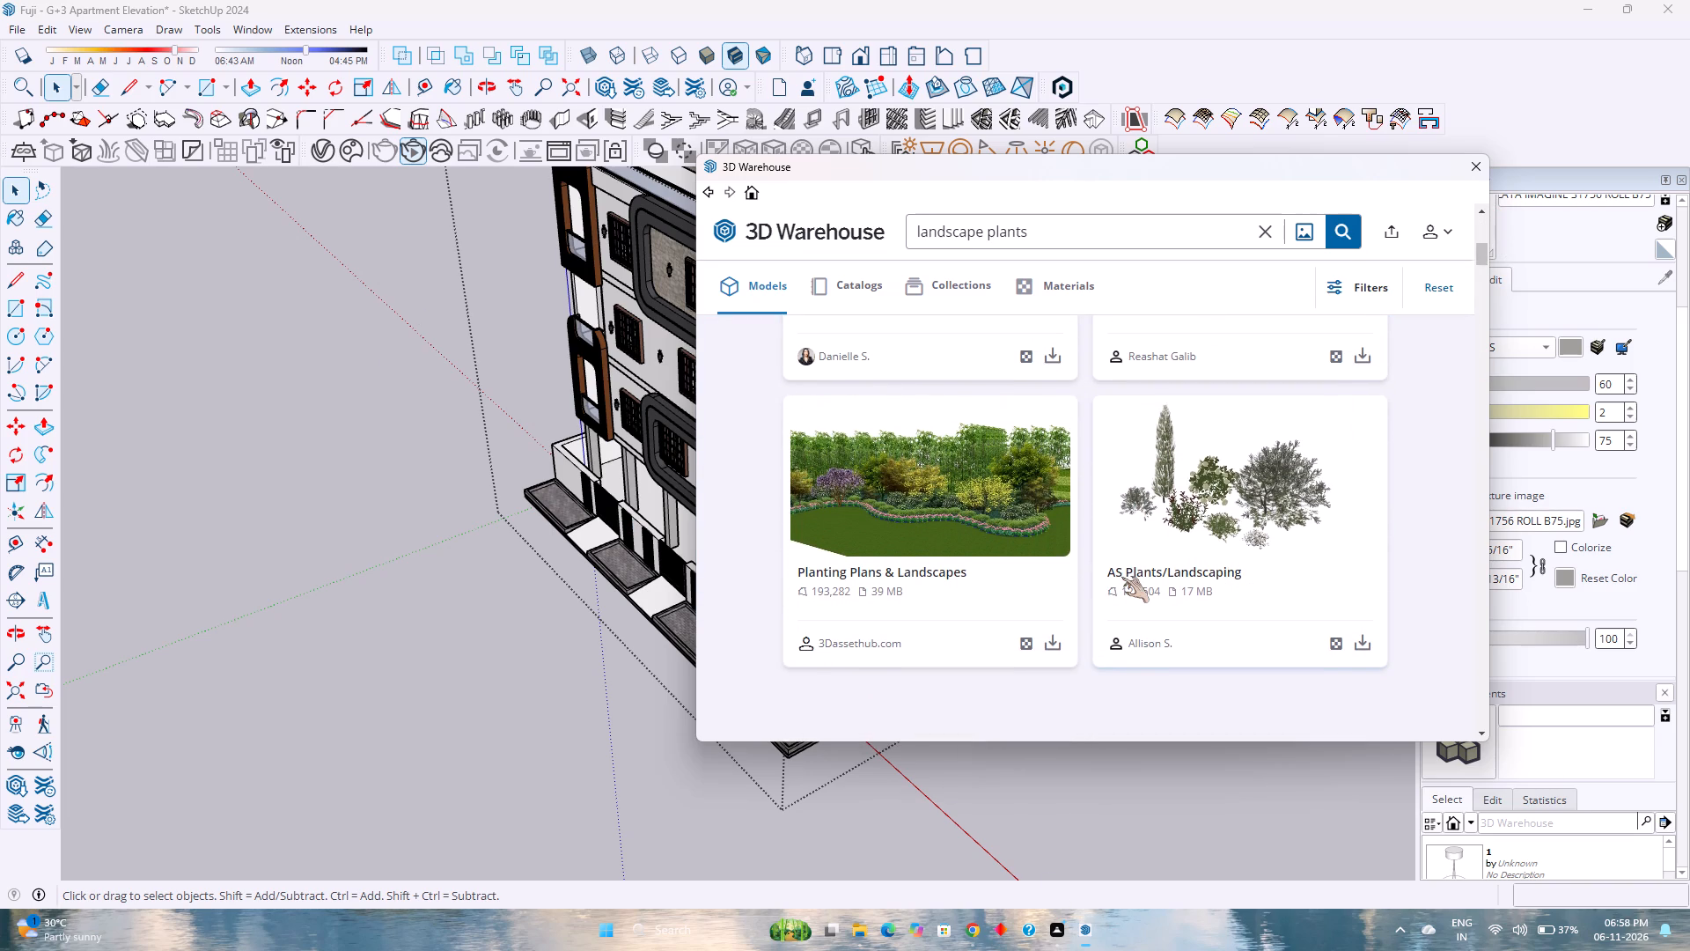
pyautogui.scroll(-5, 1121, 577)
pyautogui.scroll(10, 1090, 567)
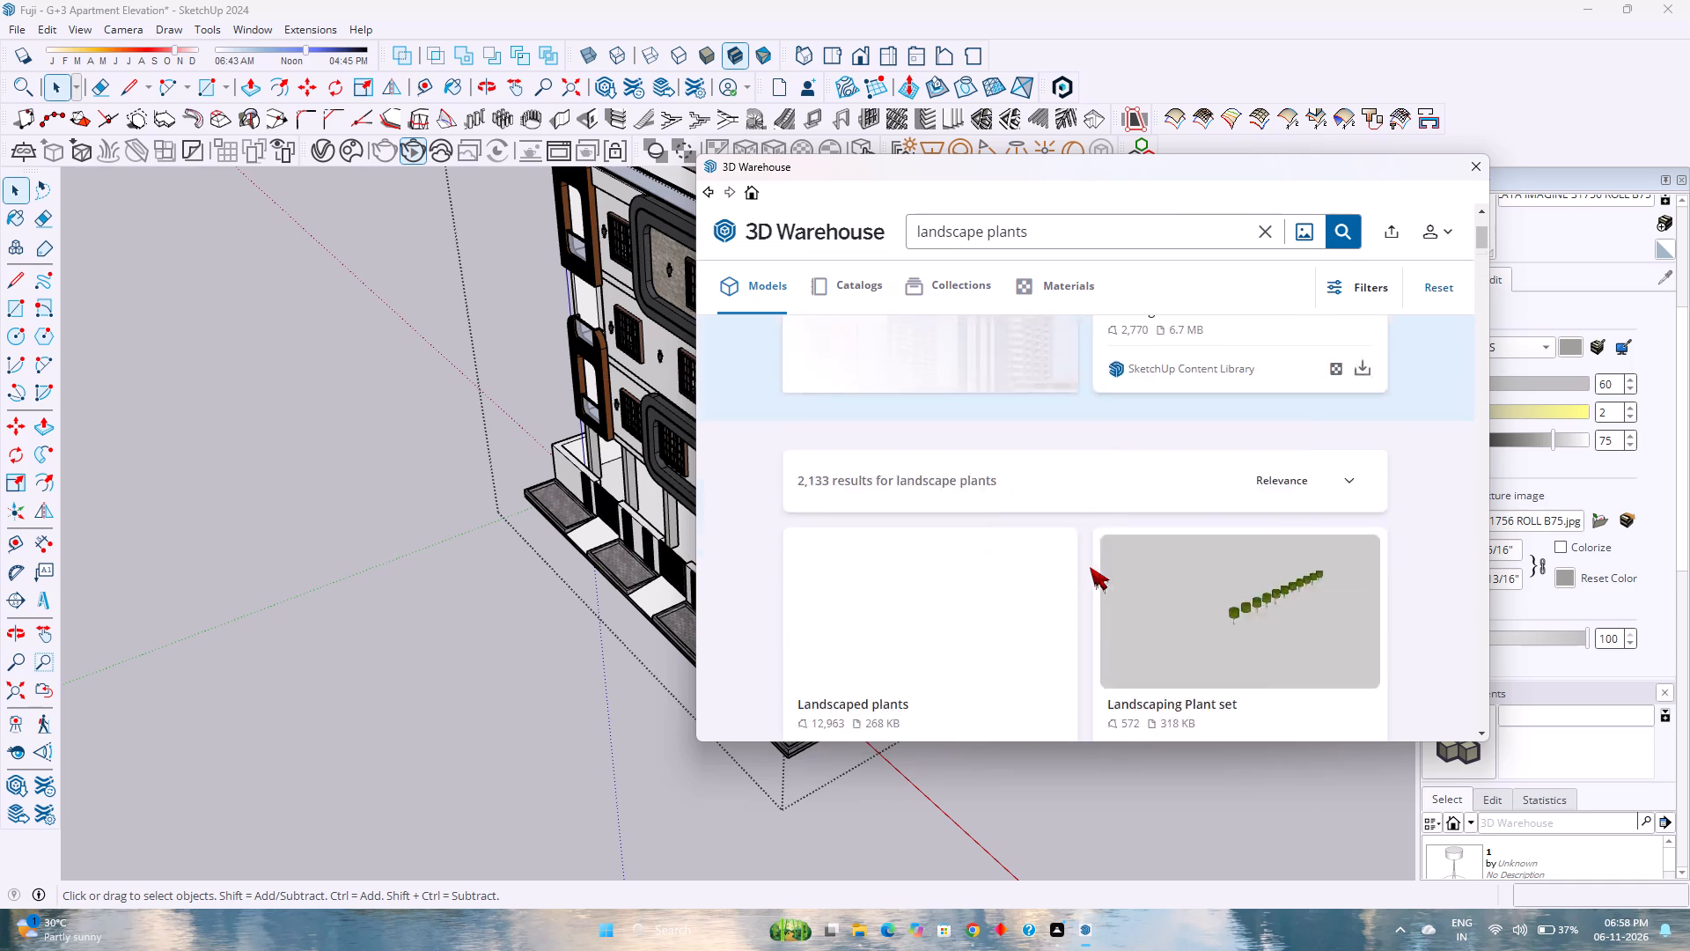
pyautogui.scroll(6, 1090, 567)
pyautogui.scroll(-6, 1090, 567)
pyautogui.scroll(2, 1091, 567)
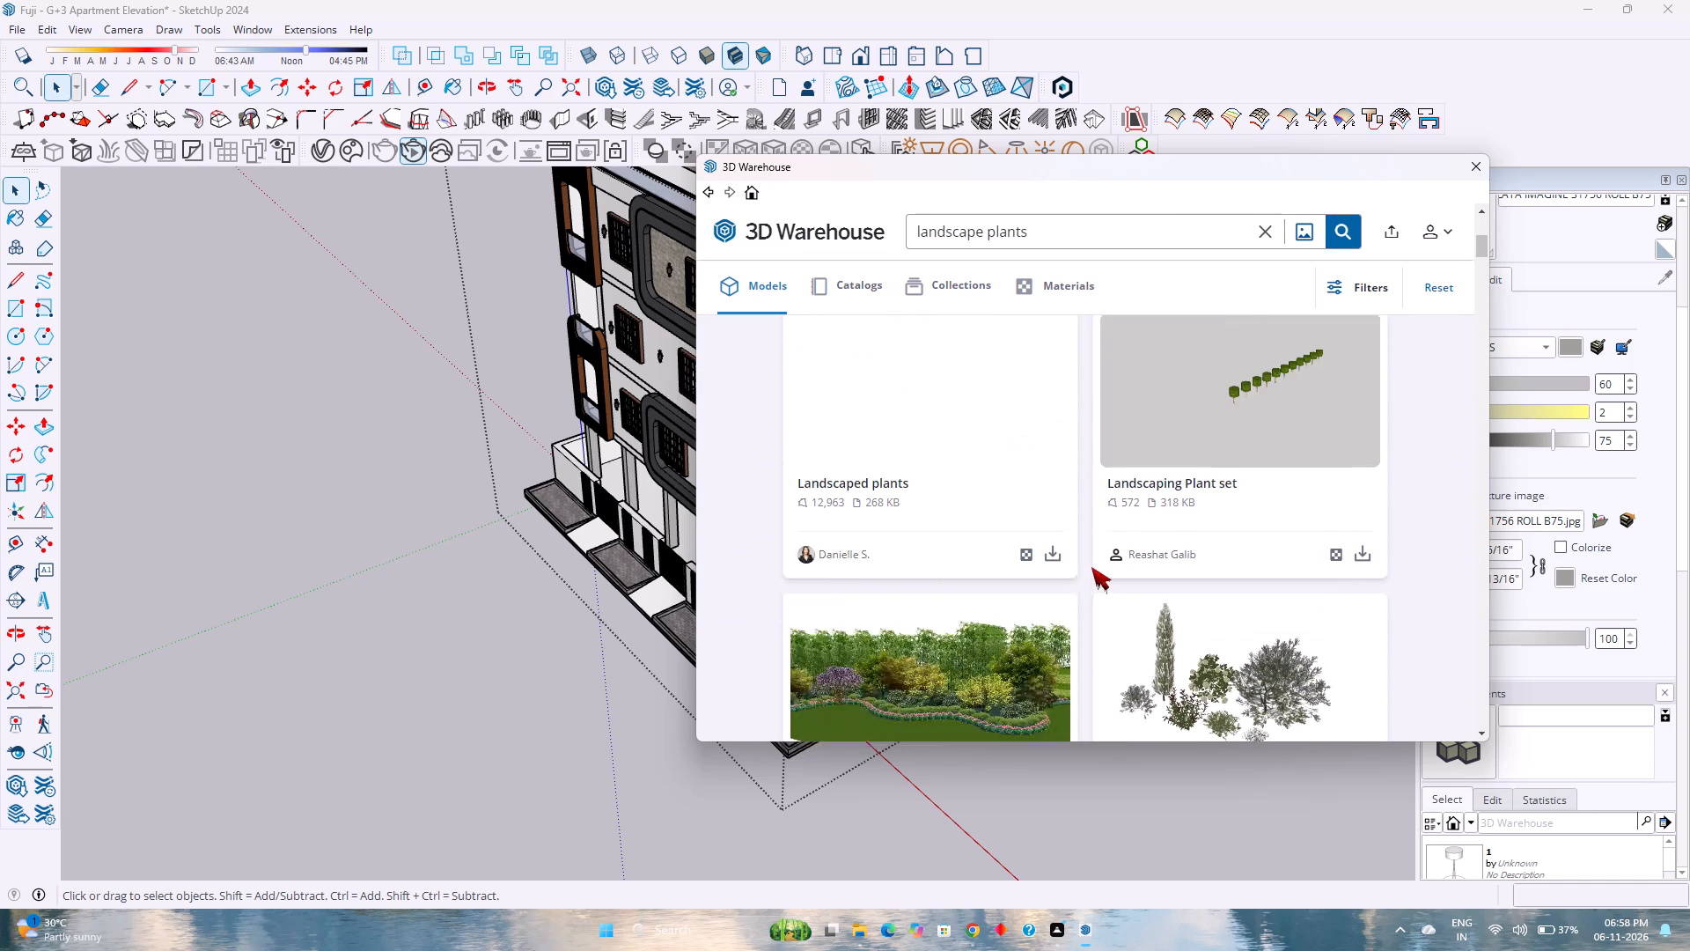
pyautogui.scroll(-1, 1092, 567)
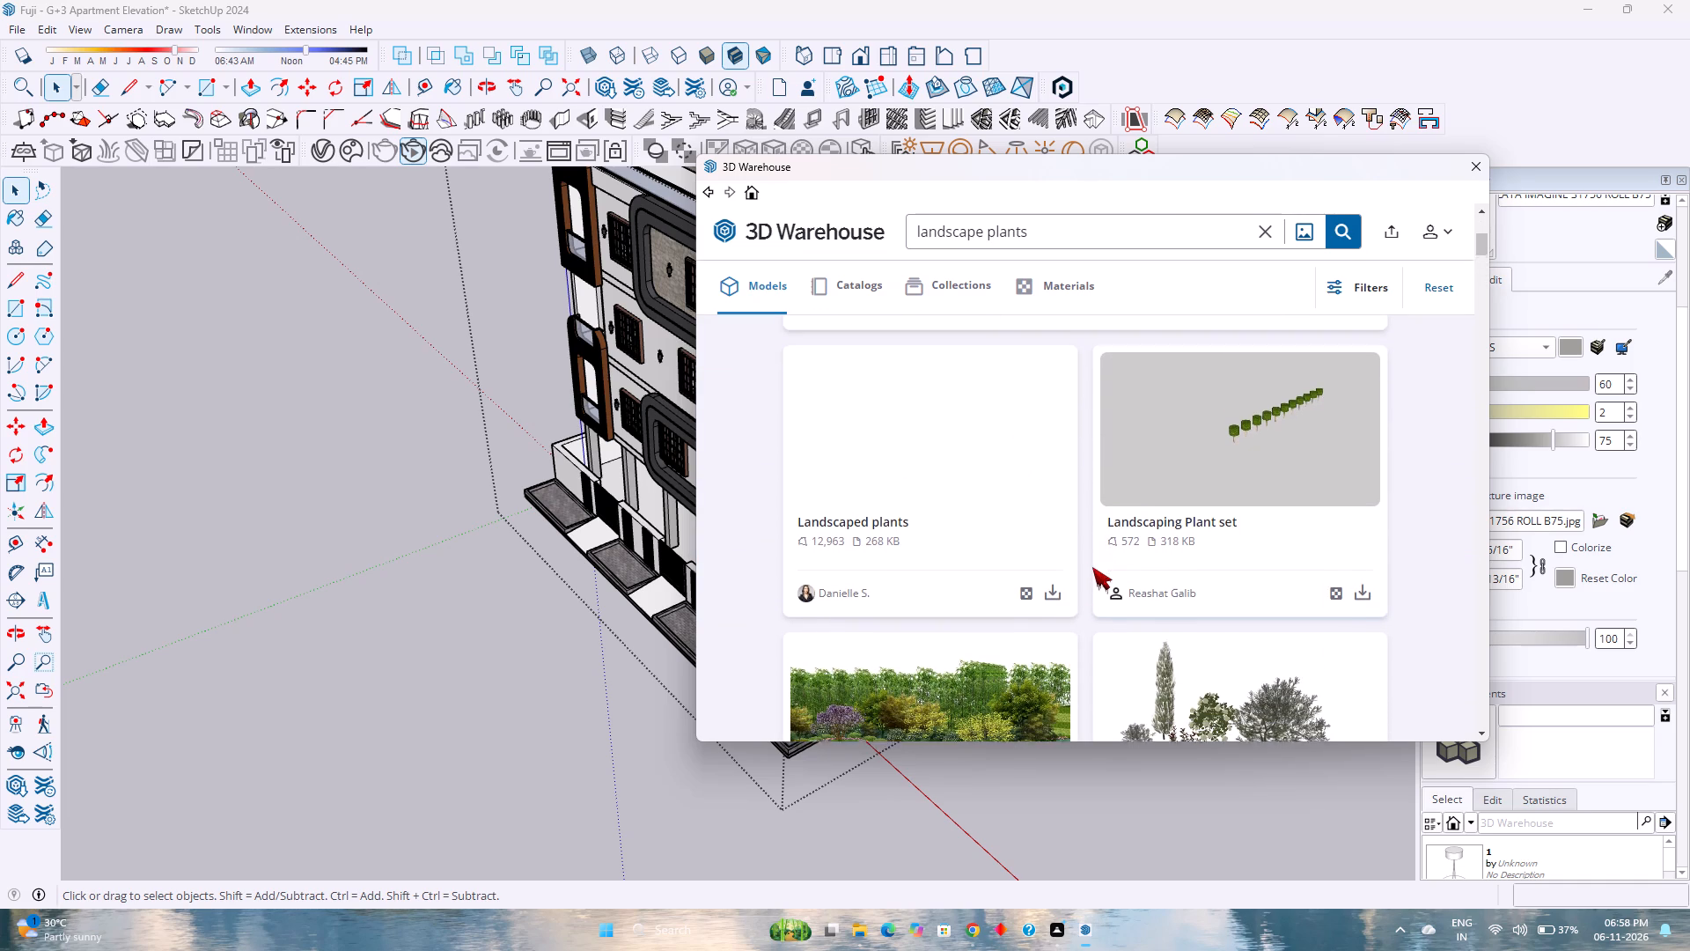
pyautogui.scroll(-8, 1092, 567)
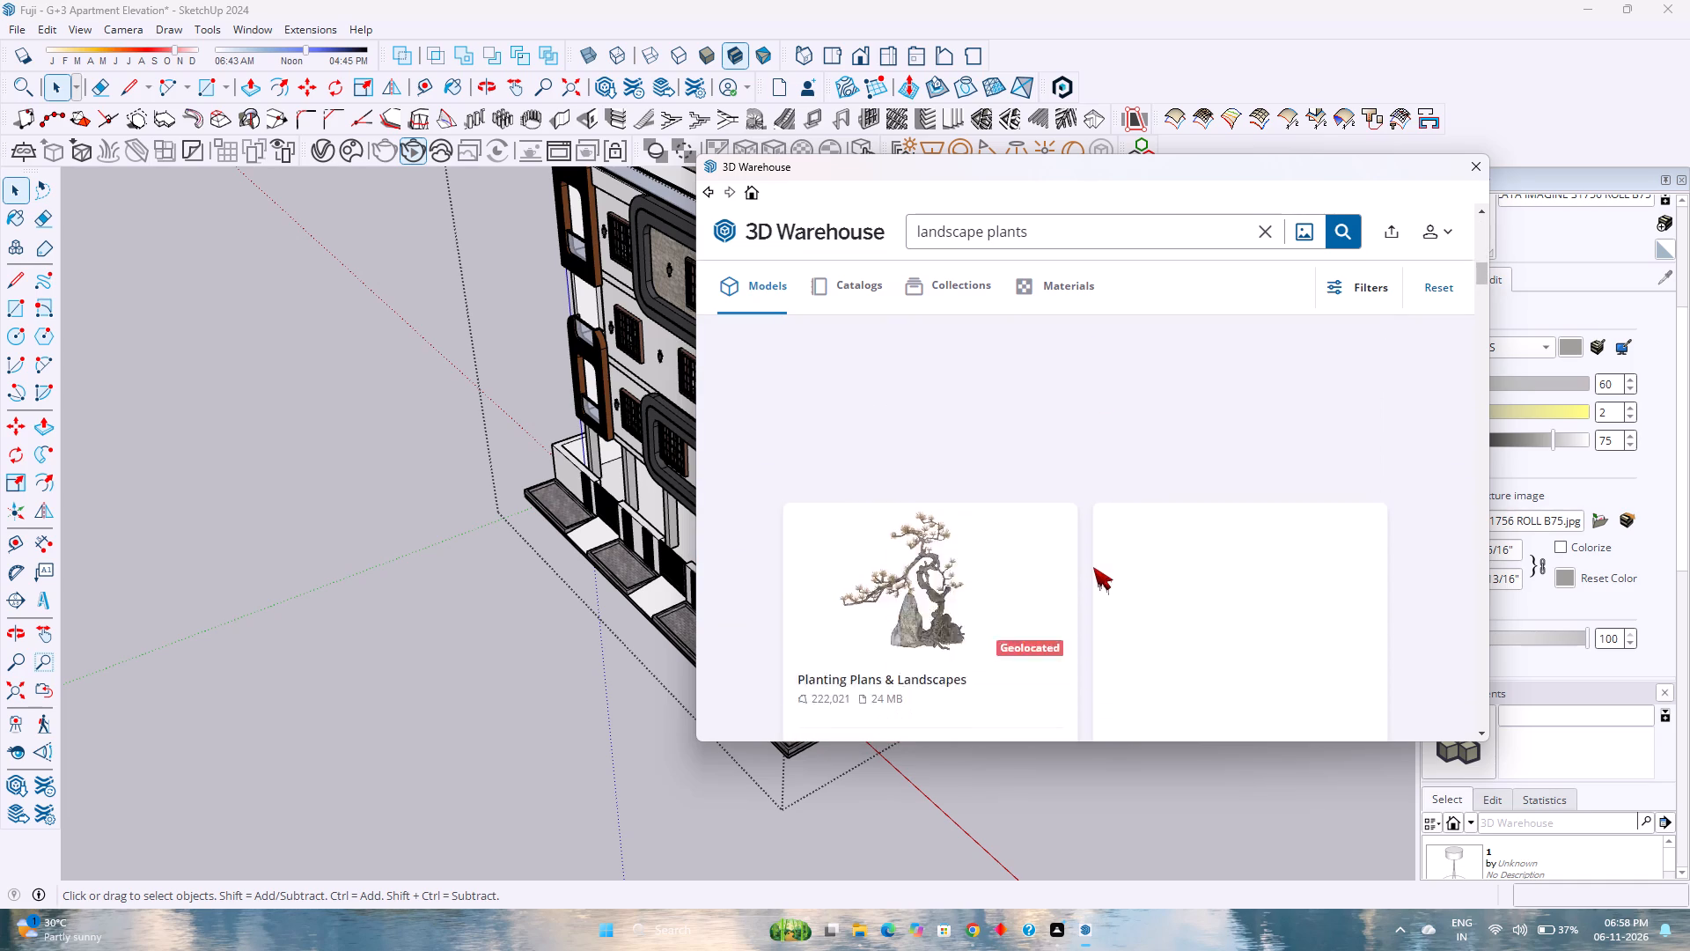
pyautogui.scroll(-7, 1106, 567)
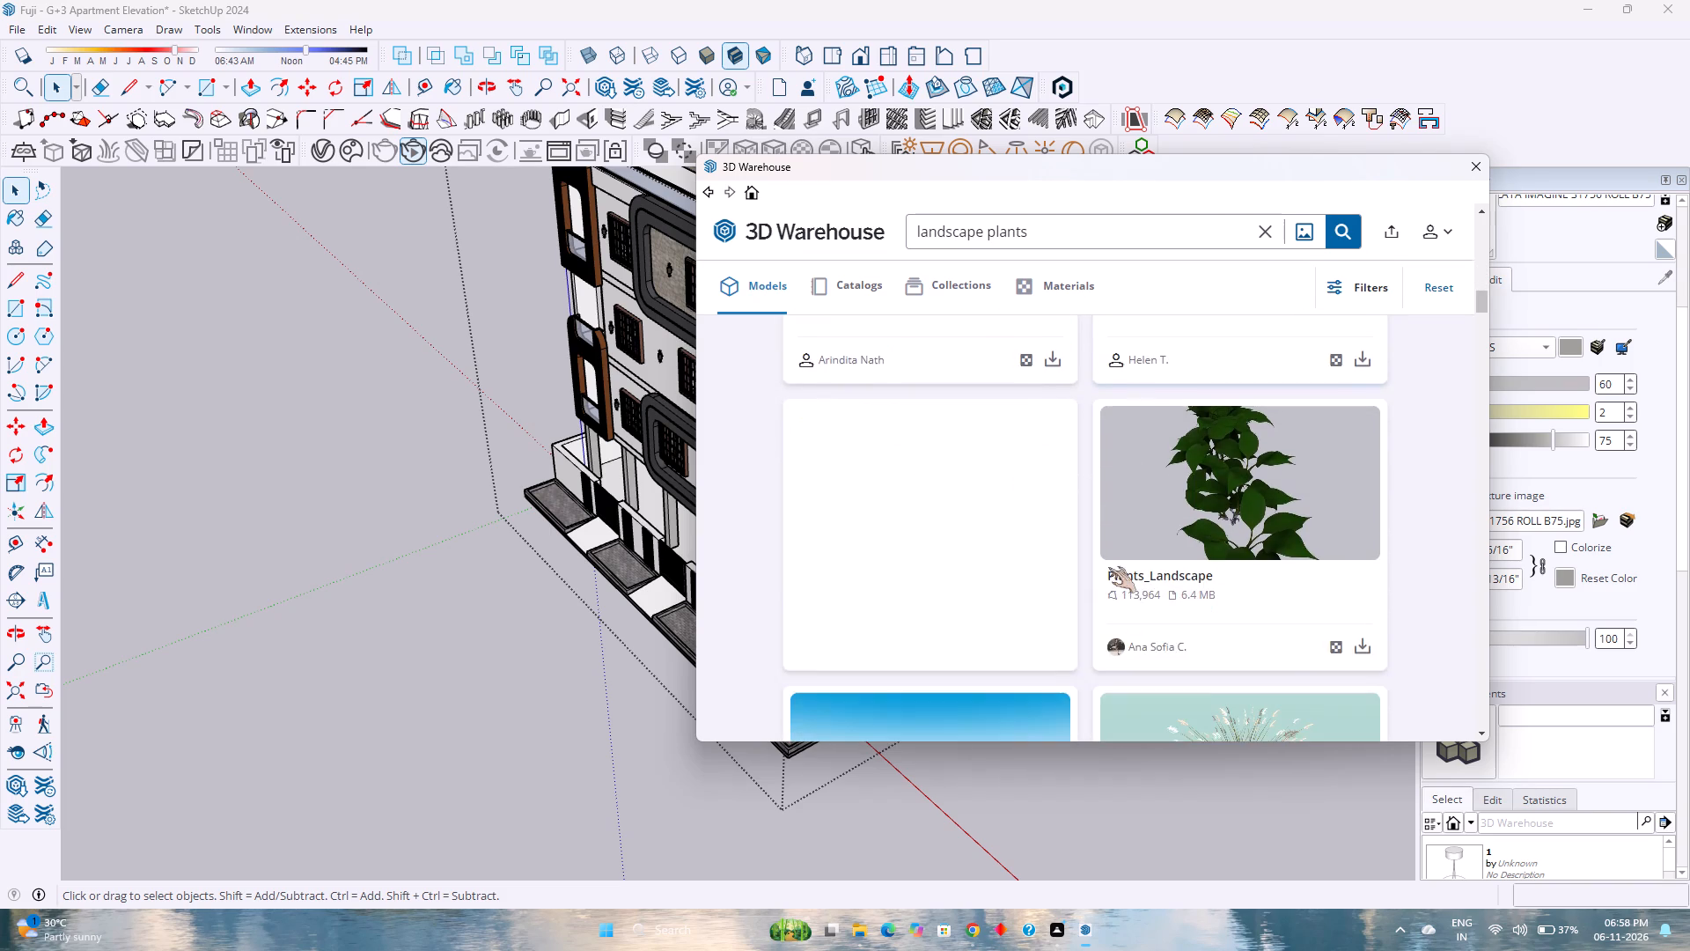
pyautogui.scroll(-2, 1108, 567)
pyautogui.click(1023, 469)
pyautogui.doubleClick(1025, 469)
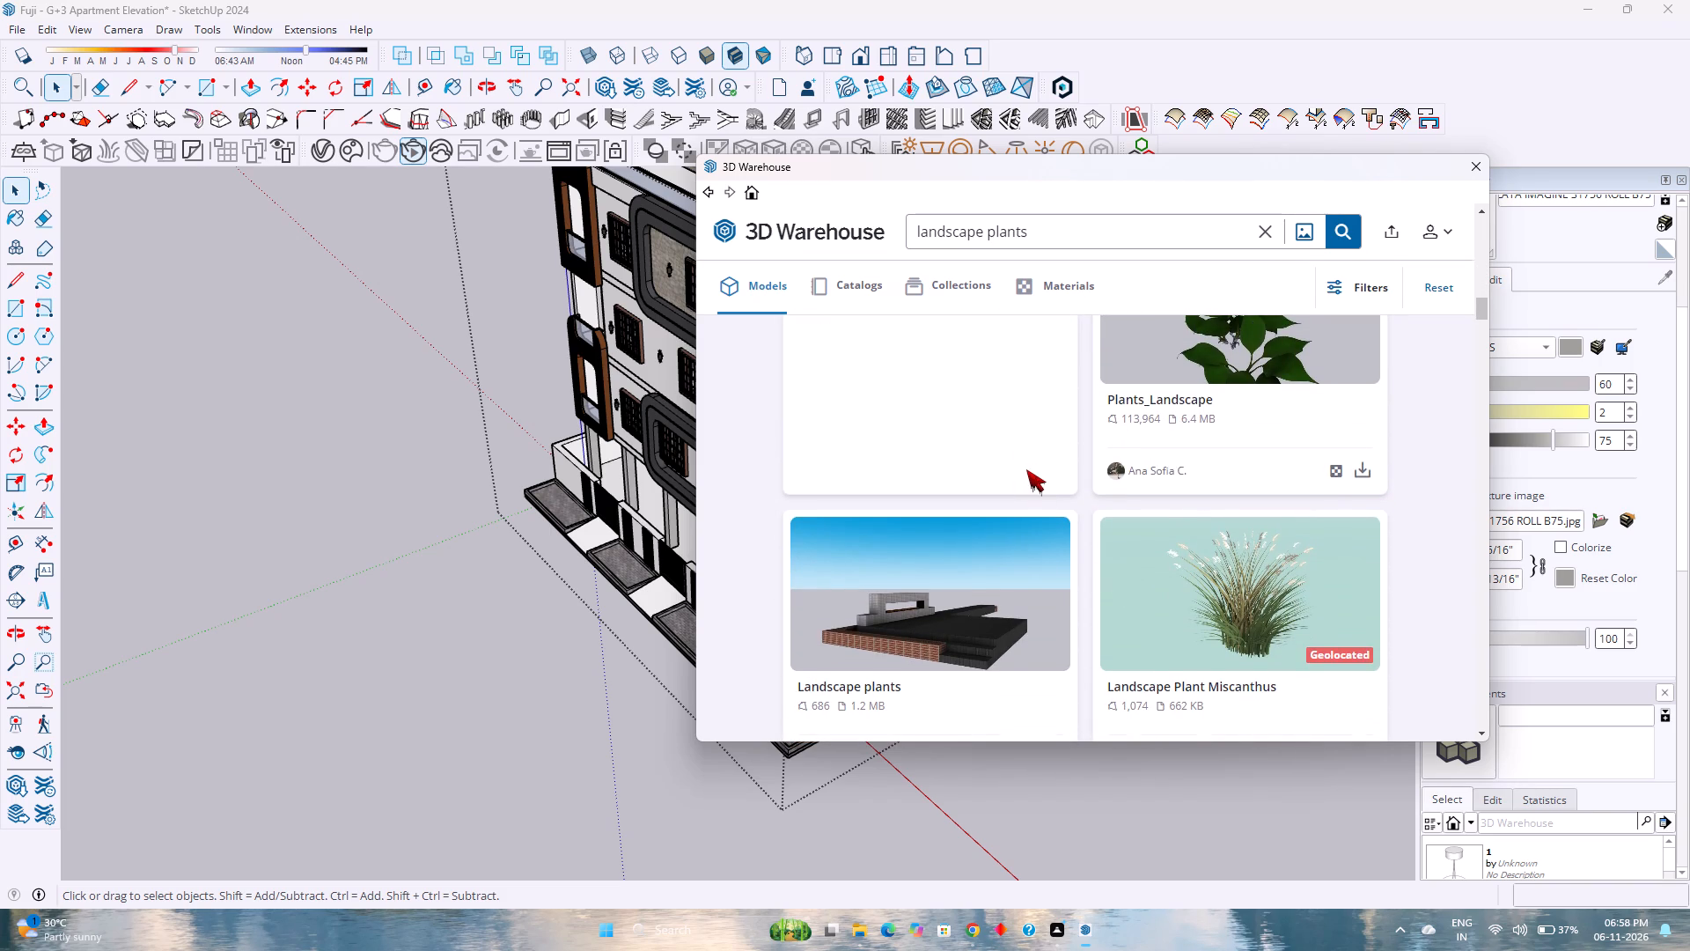
# Examine further "landscape plants" results for ready-made landscape beds, grasses and shrub groups.
pyautogui.scroll(-6, 1063, 481)
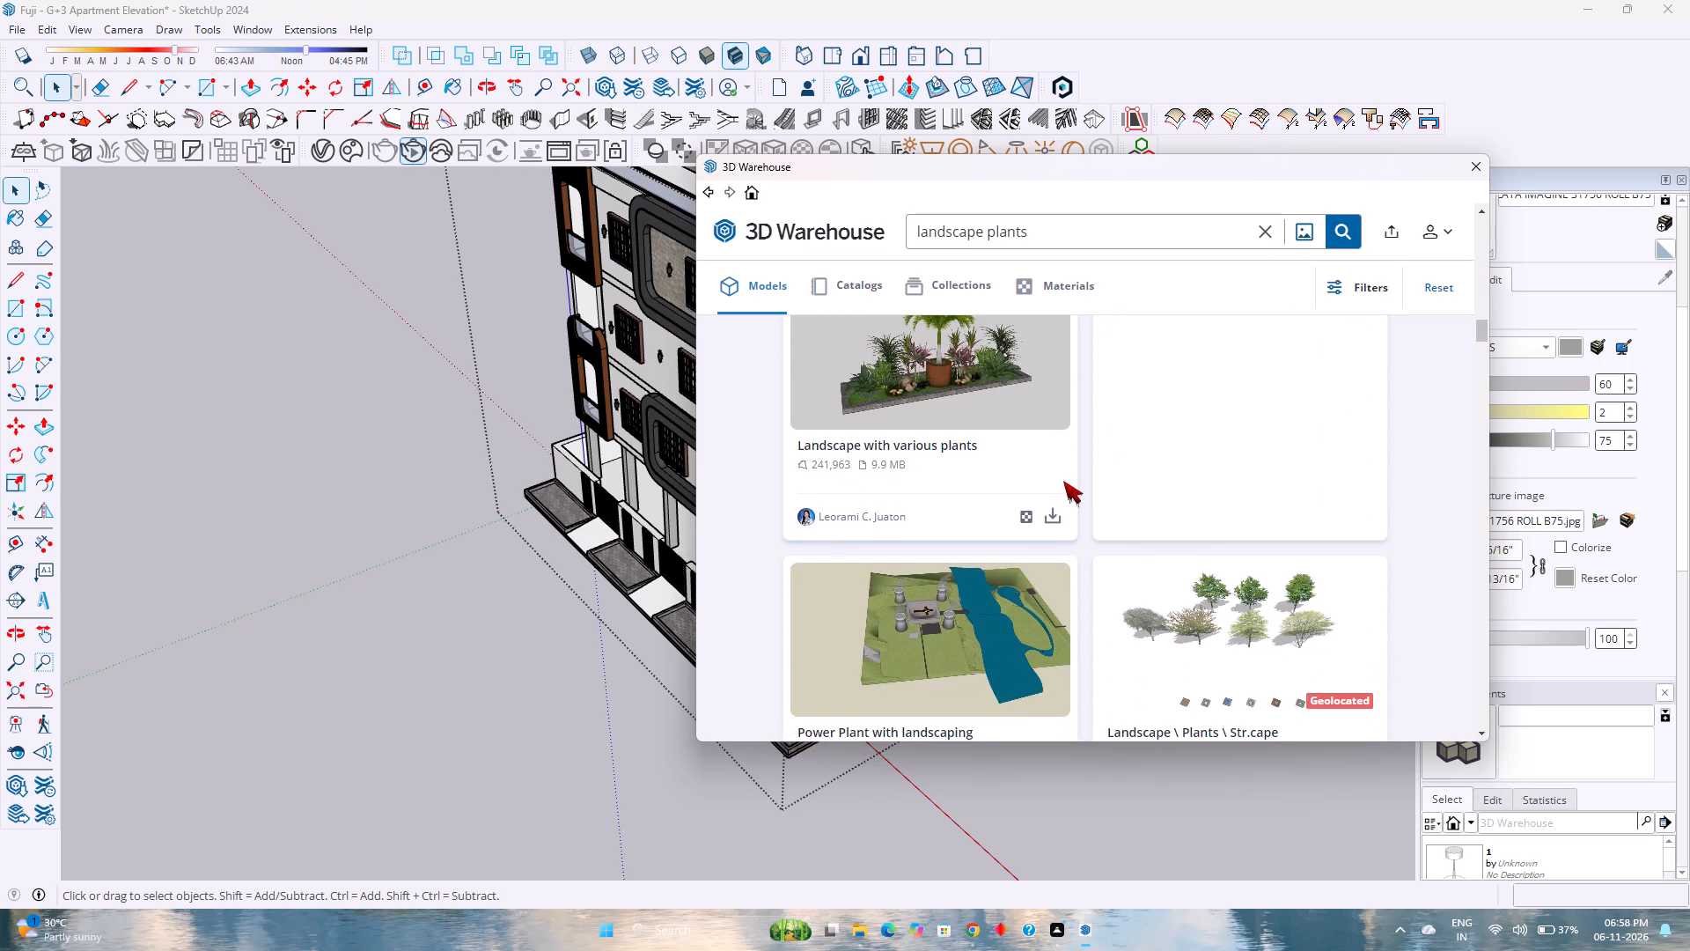
pyautogui.scroll(-12, 1063, 481)
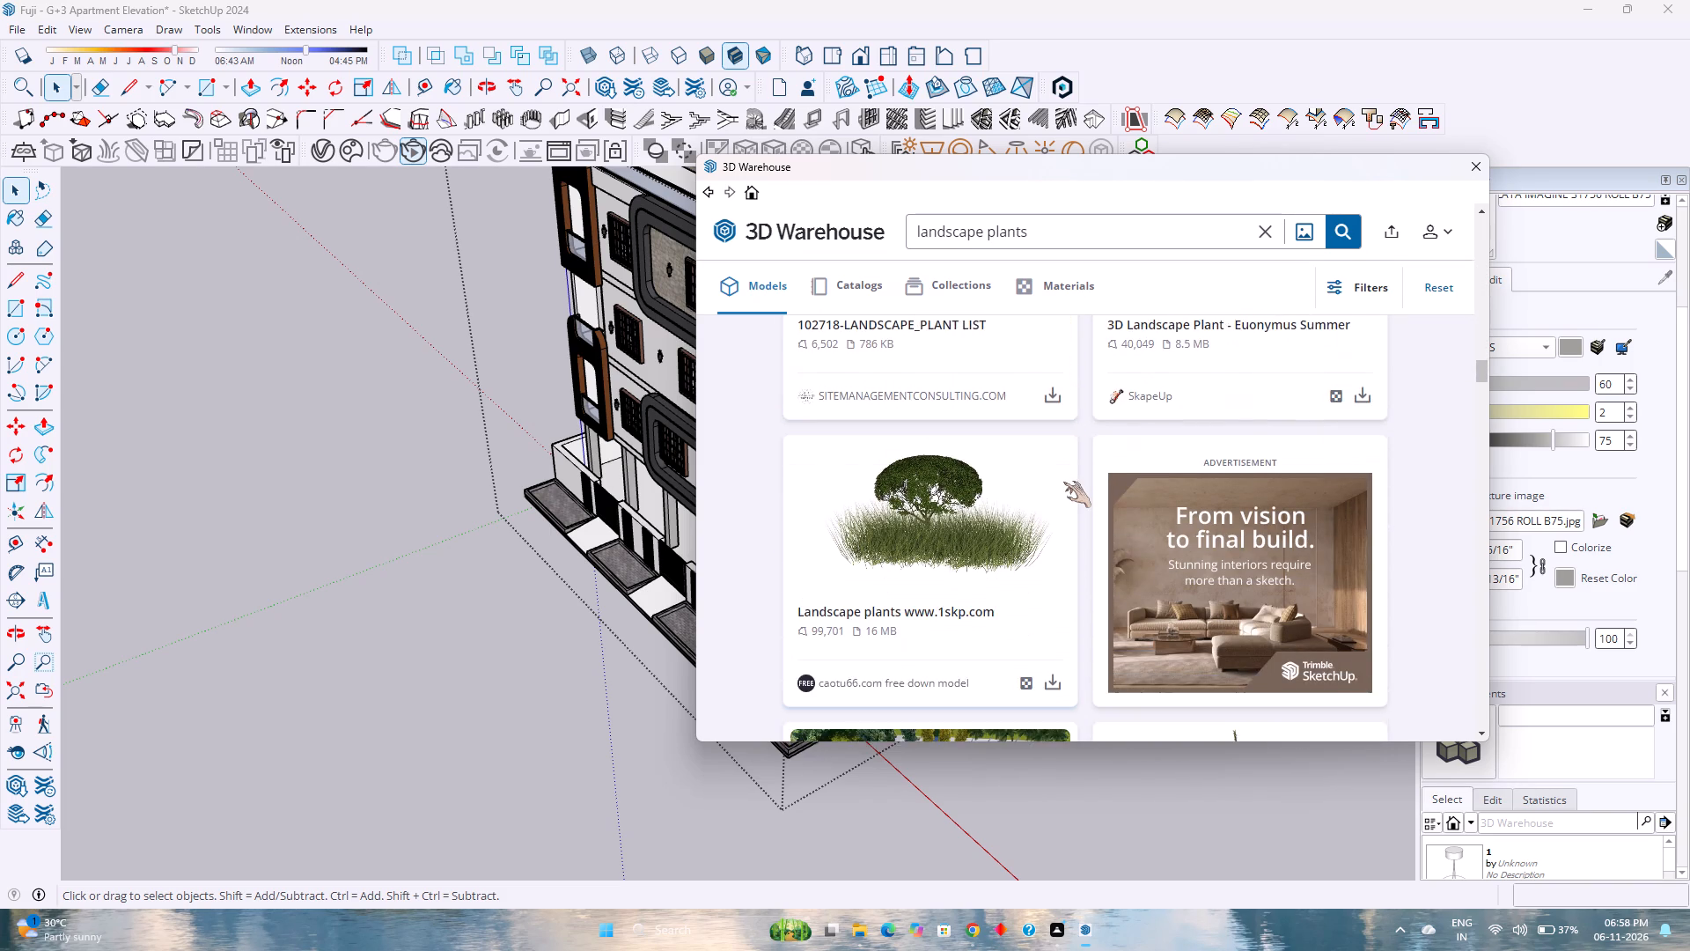
pyautogui.scroll(-7, 1063, 482)
pyautogui.scroll(-2, 983, 453)
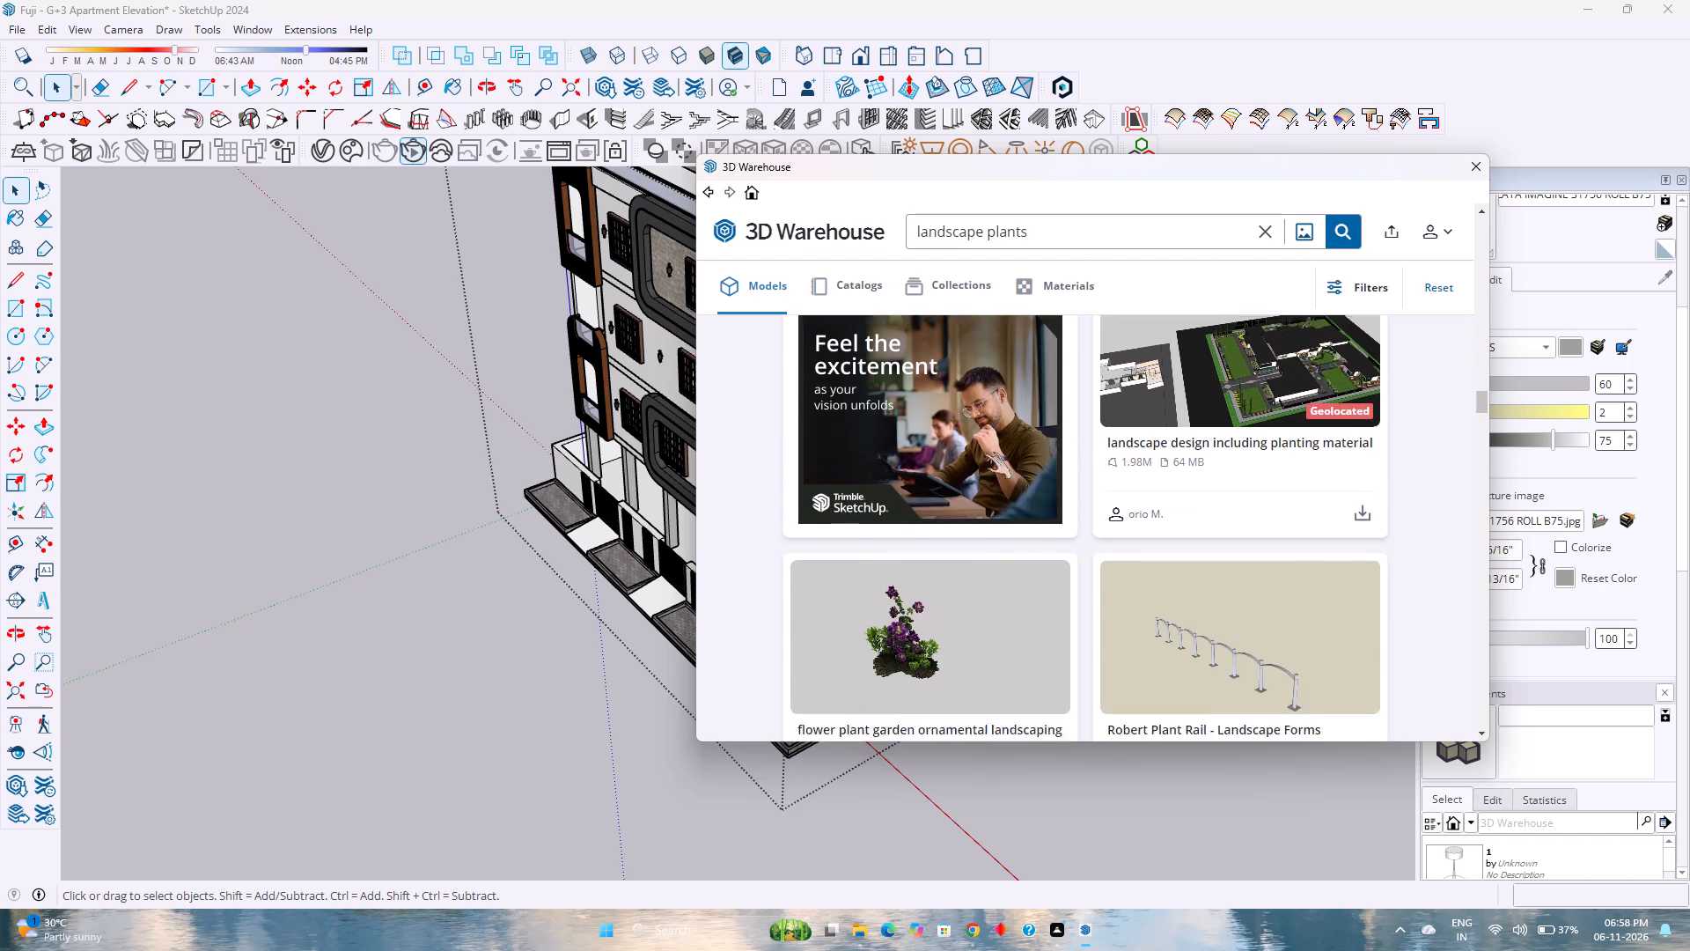
pyautogui.scroll(-5, 983, 453)
pyautogui.scroll(1, 974, 432)
pyautogui.scroll(-6, 974, 432)
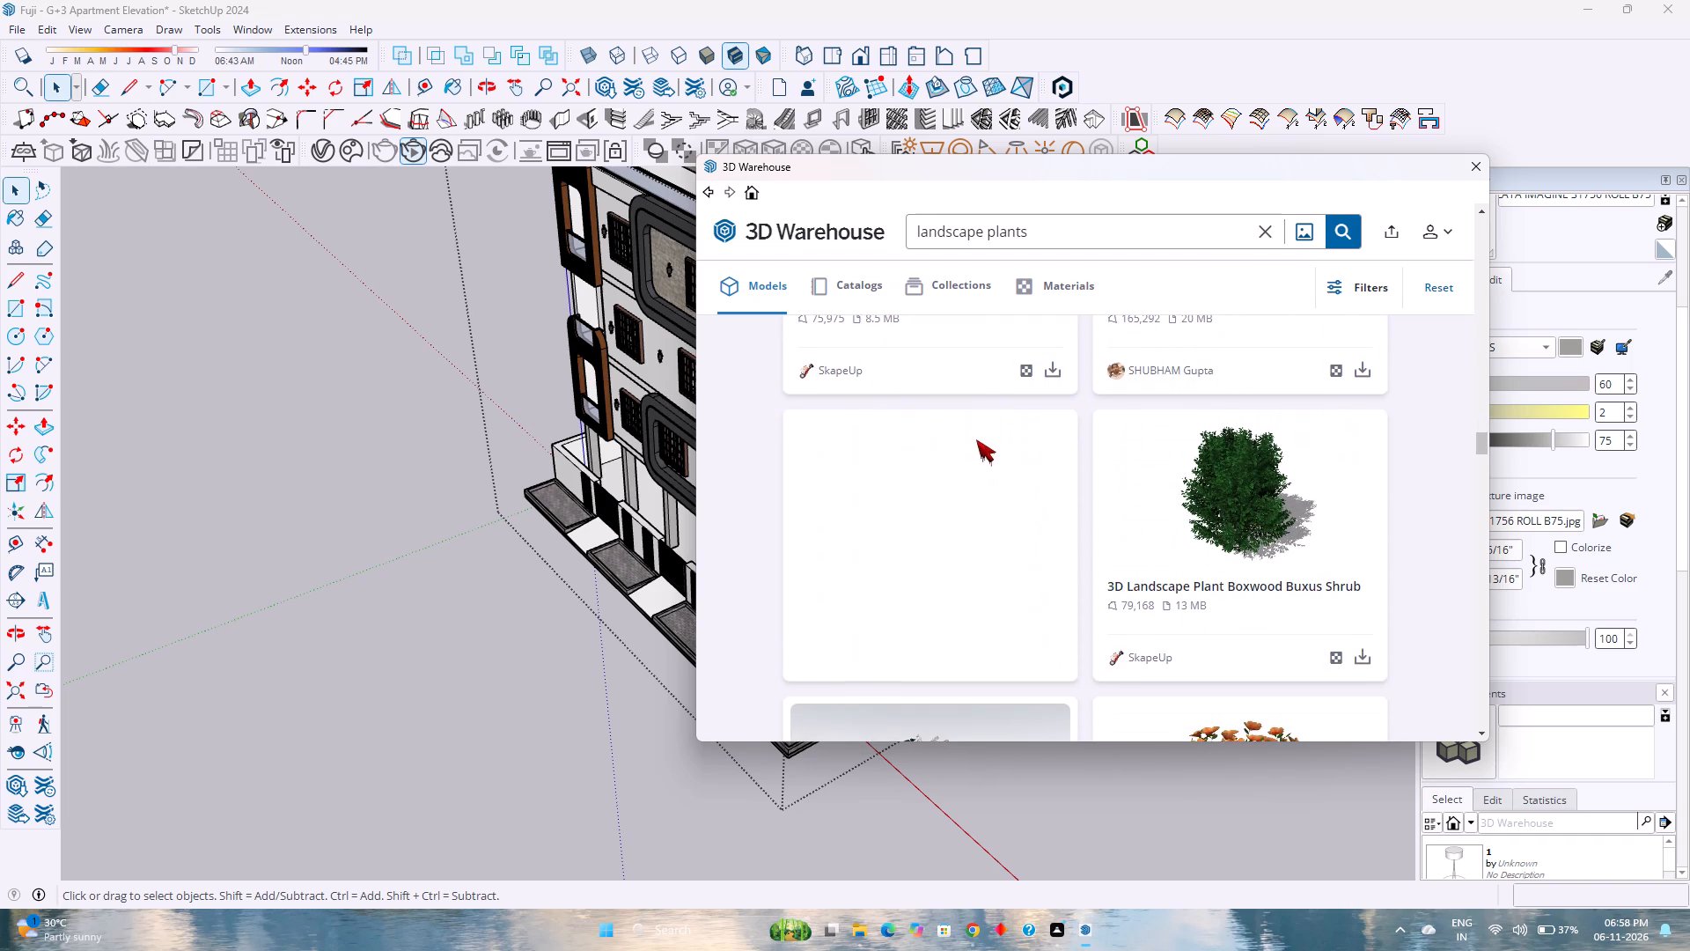
# Examine more "landscape plants" models for flowering shrubs, palms and small trees suited to the frontage strips.
pyautogui.scroll(-7, 989, 458)
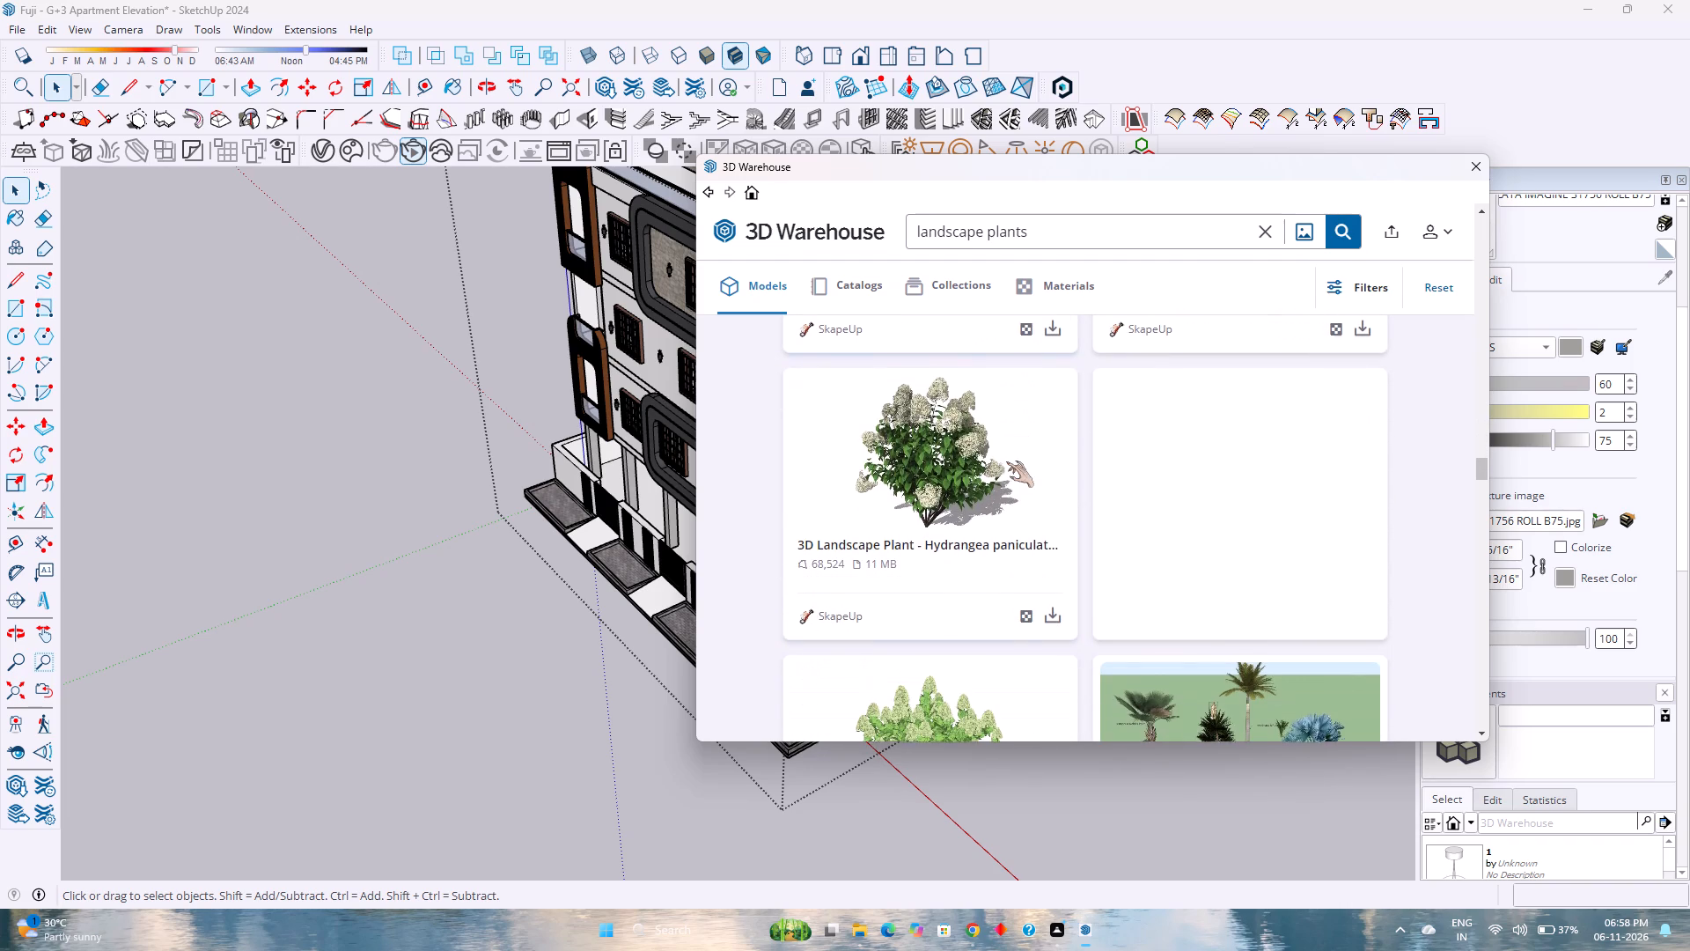
pyautogui.scroll(-7, 1008, 461)
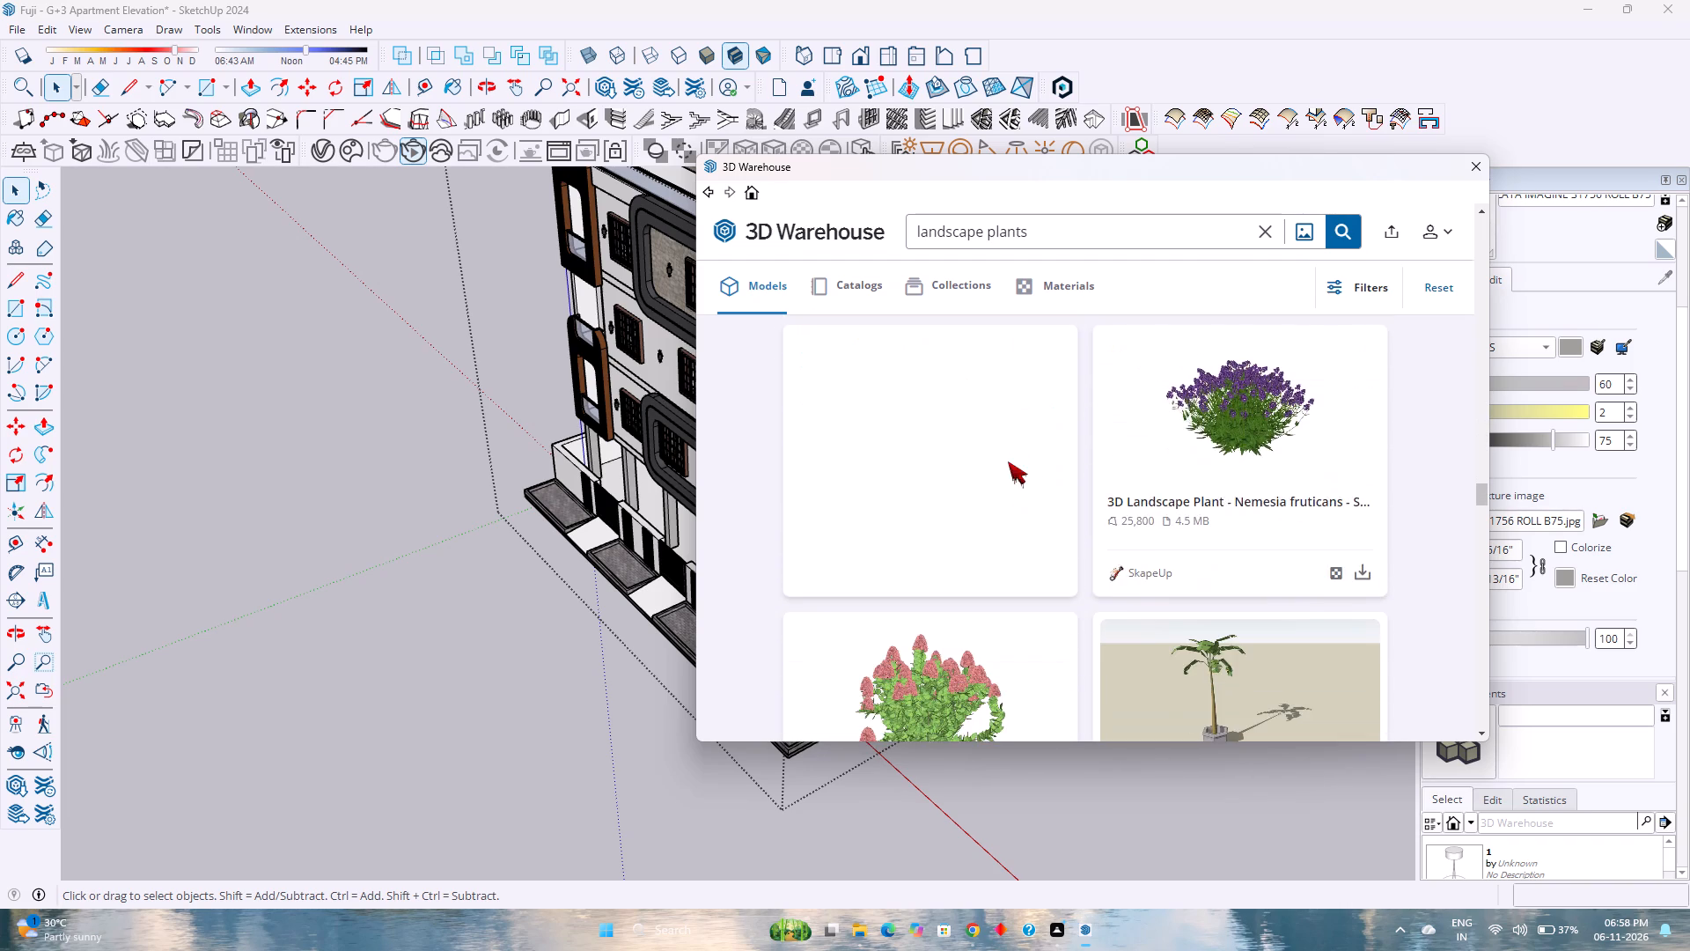
pyautogui.scroll(-14, 1008, 461)
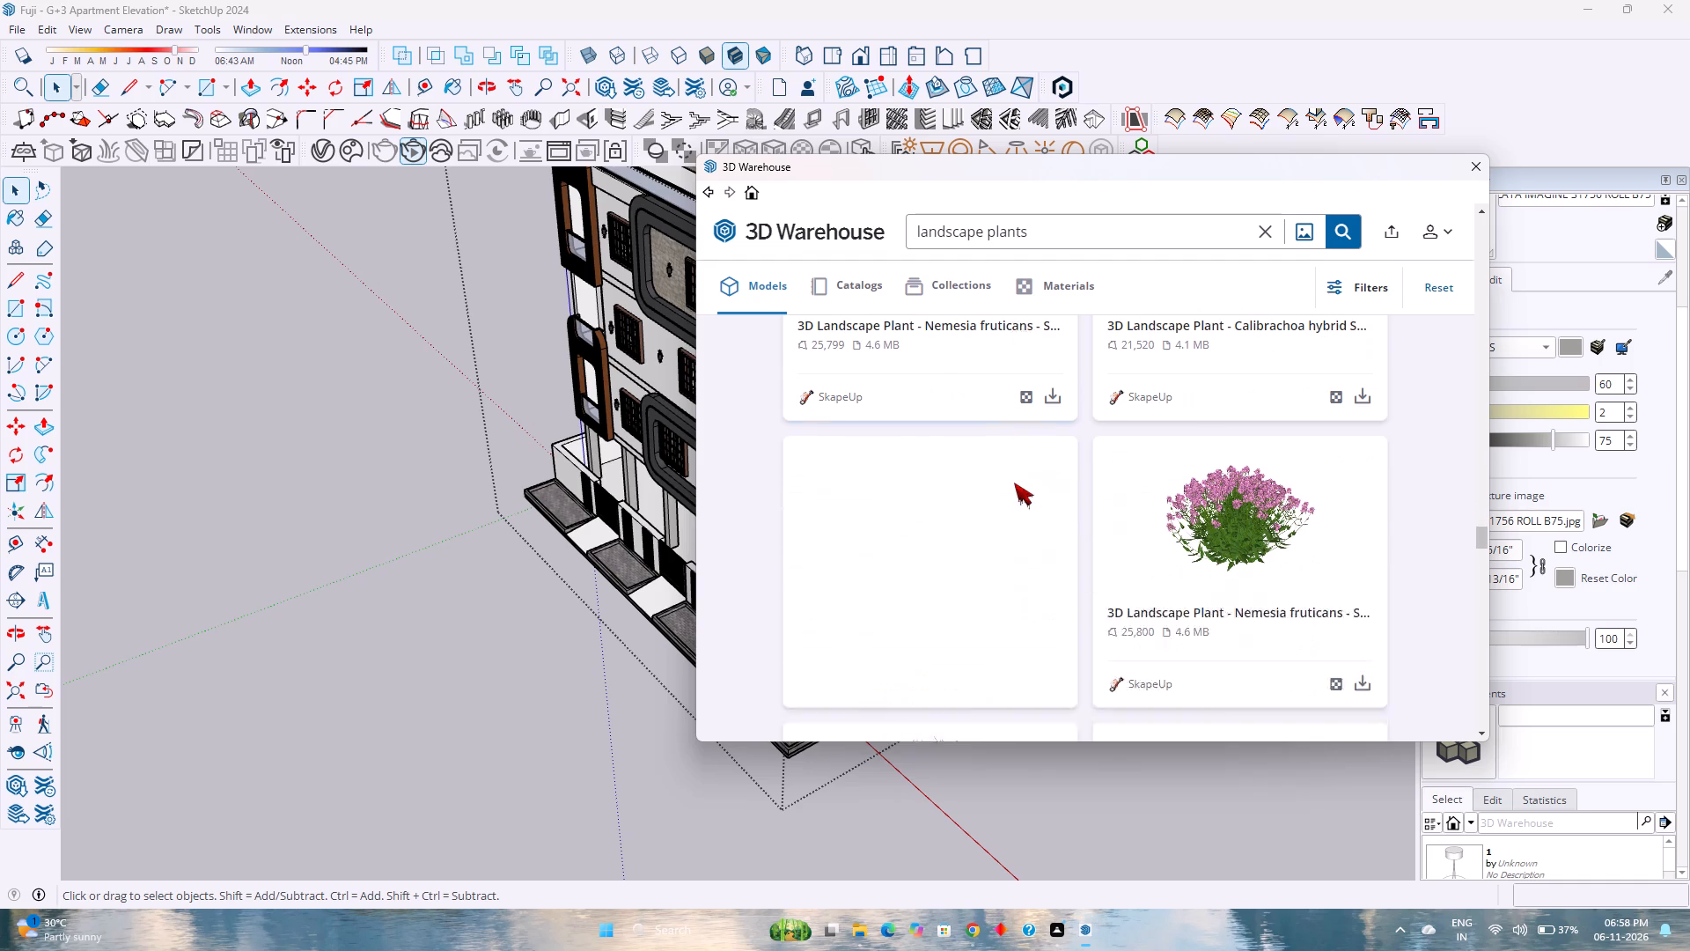
pyautogui.scroll(-4, 1016, 483)
pyautogui.scroll(1, 1018, 484)
pyautogui.scroll(-3, 1018, 488)
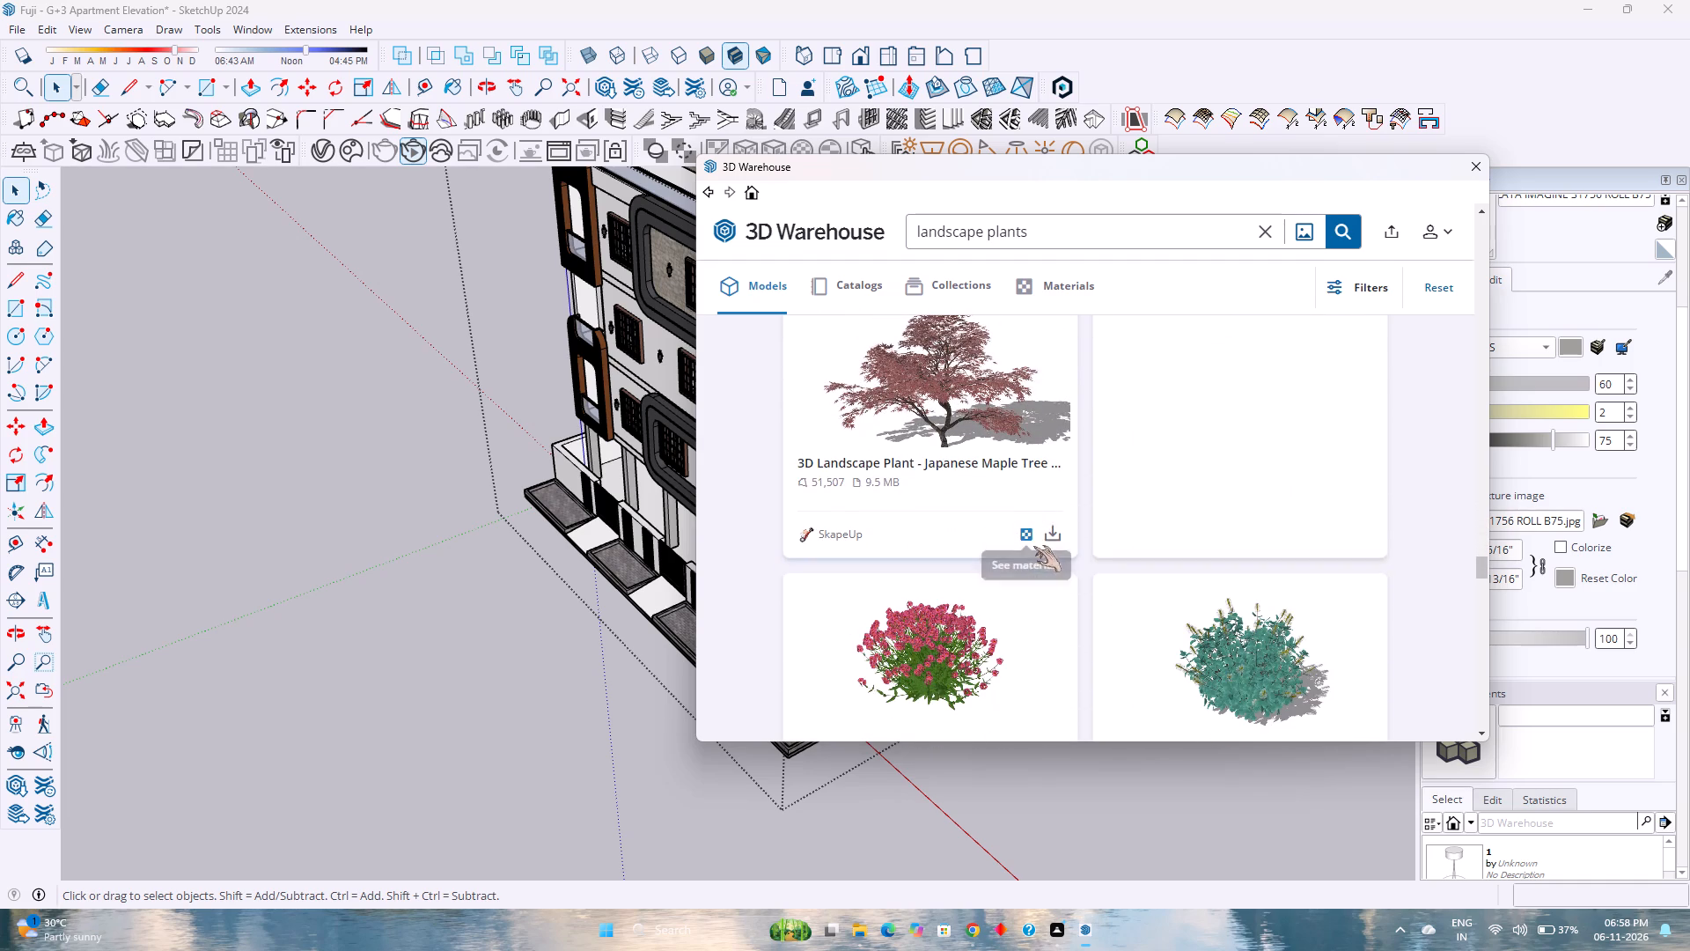
pyautogui.scroll(-10, 1033, 546)
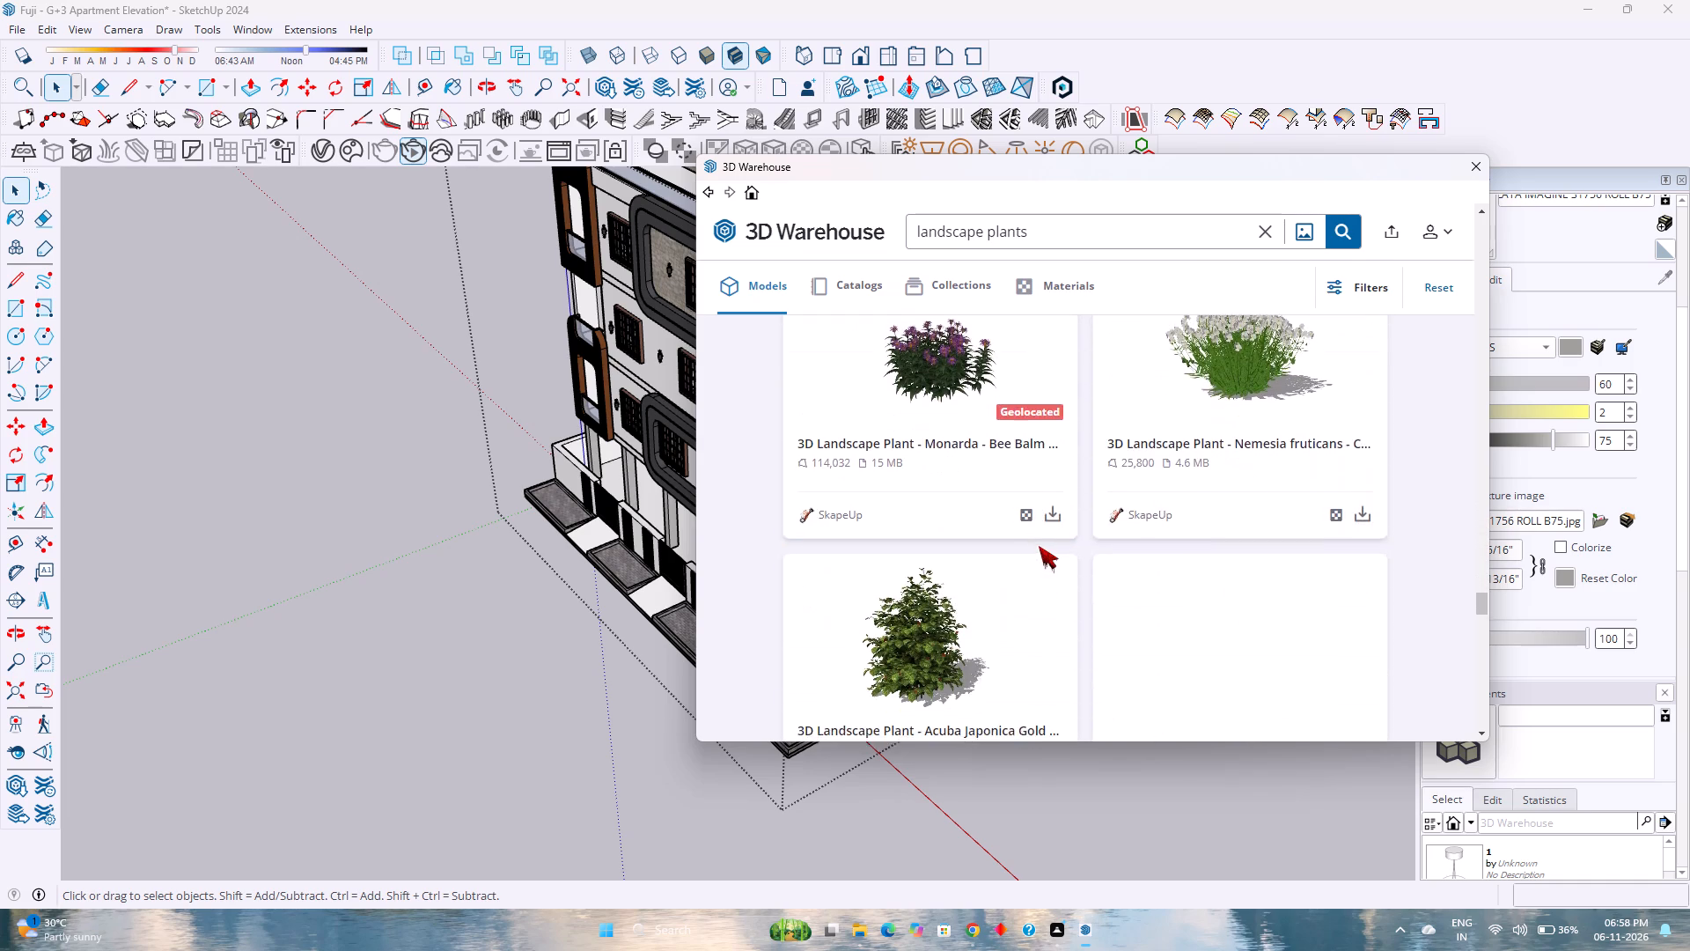
# Examine the following "landscape plants" models for shrub groups, evergreens and low flowering plants that could fill the kerbed strips.
pyautogui.scroll(-13, 1039, 546)
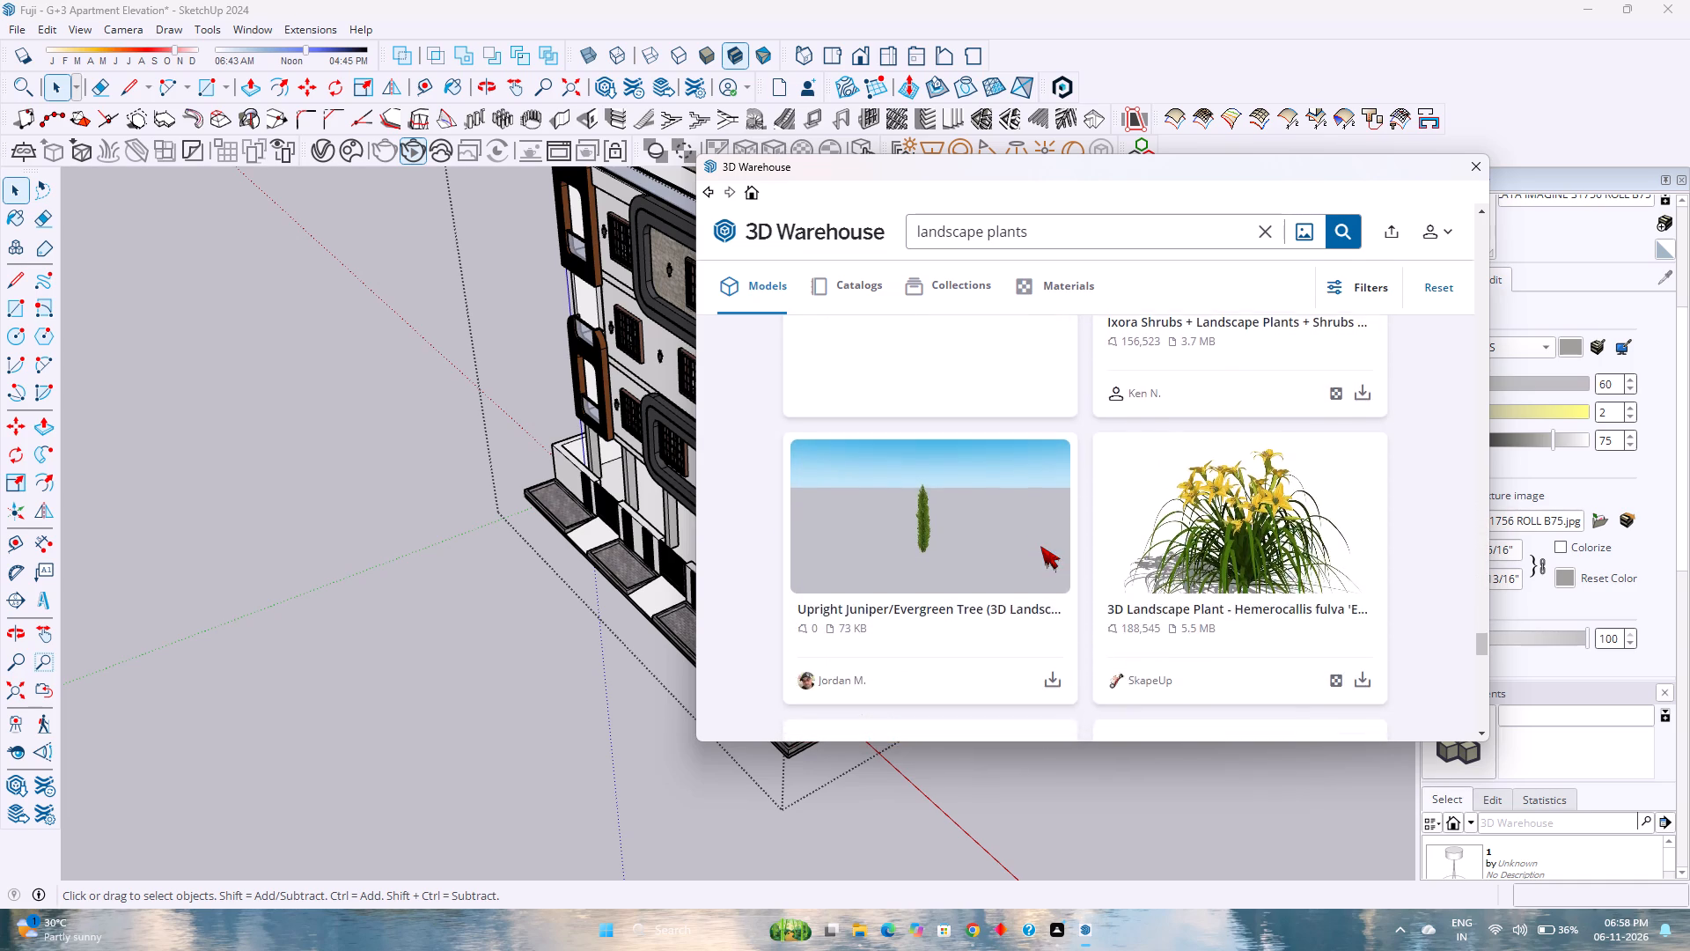
pyautogui.scroll(-8, 1040, 546)
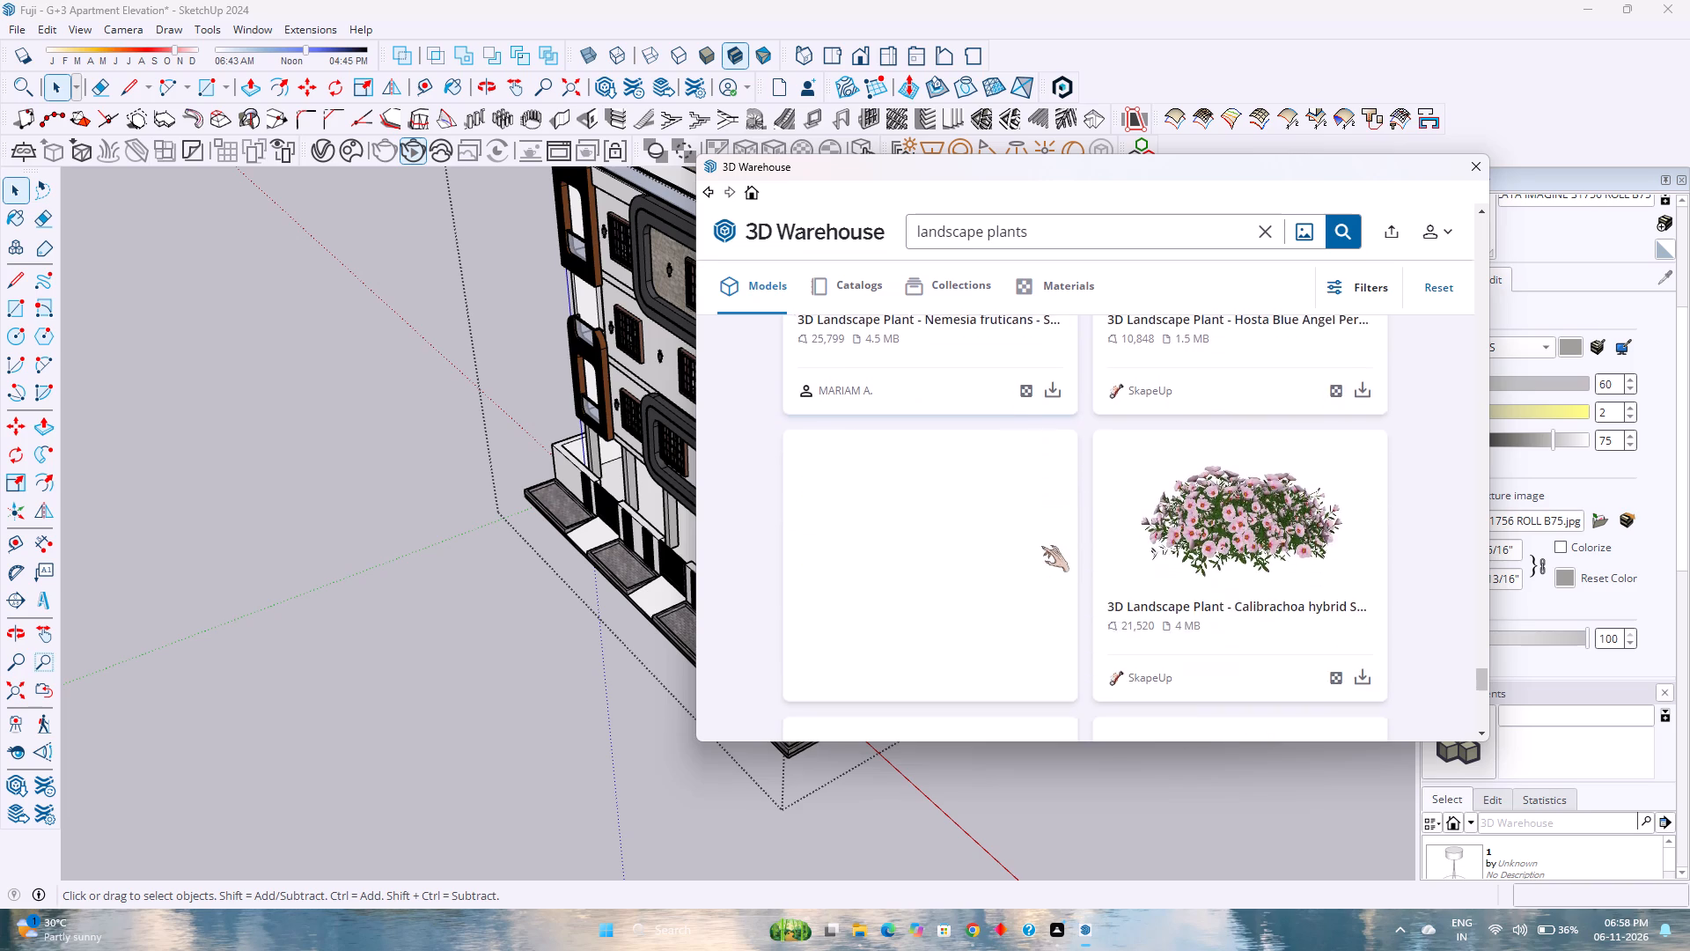
pyautogui.scroll(-5, 1041, 546)
pyautogui.scroll(1, 1048, 542)
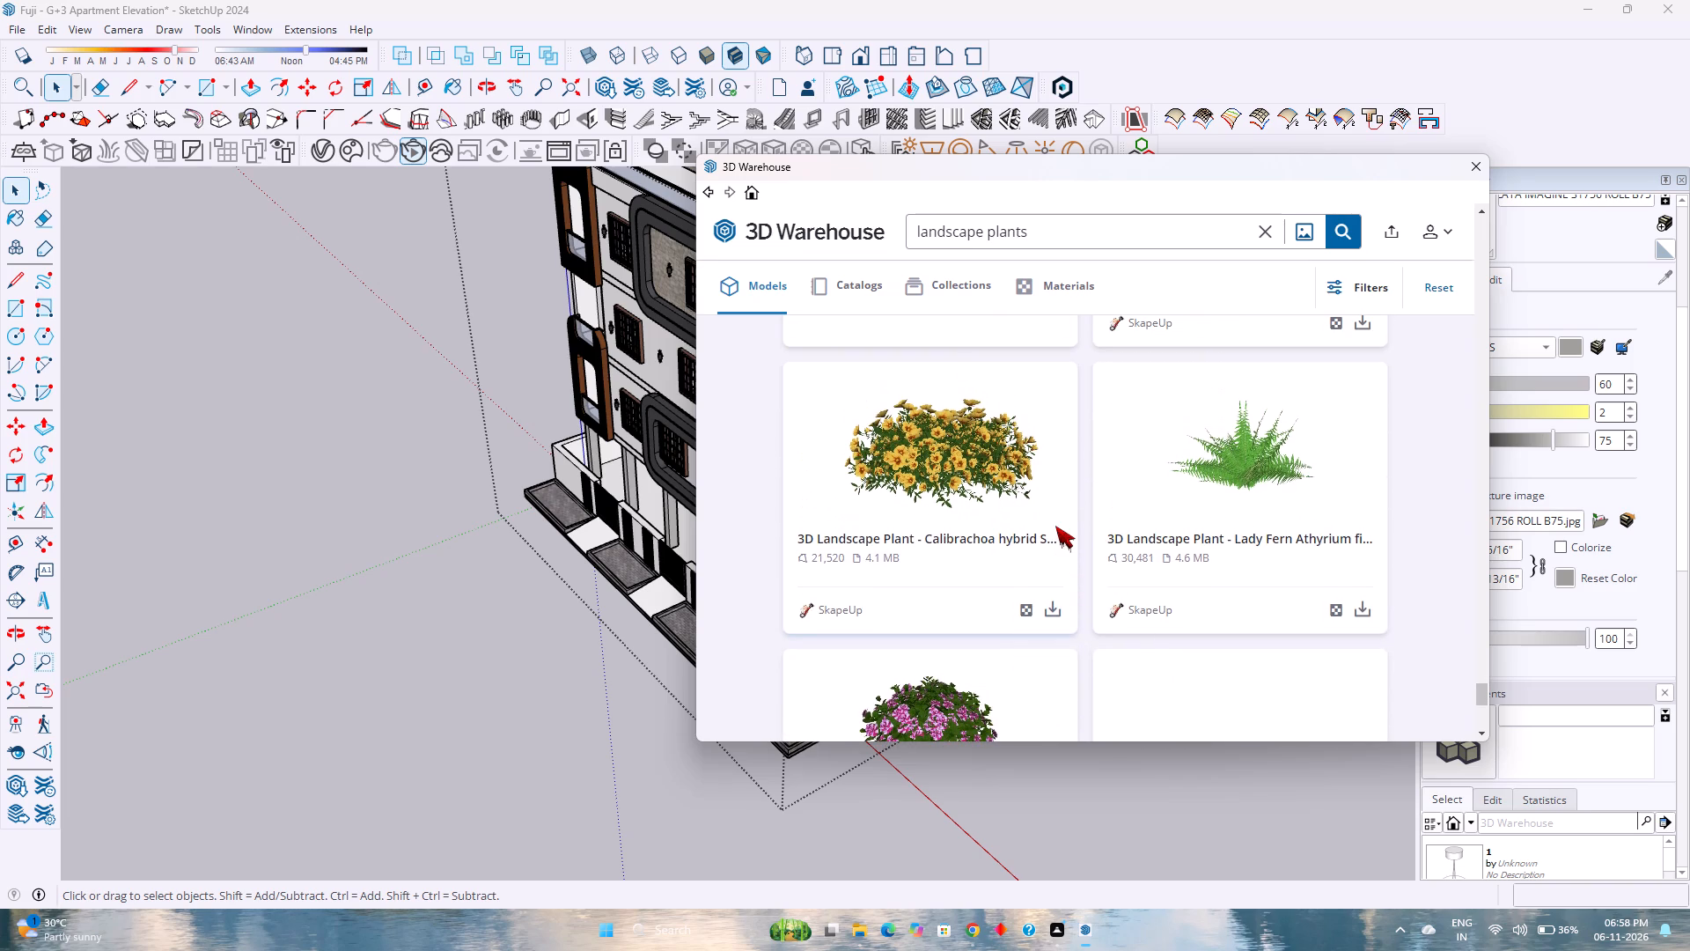
pyautogui.scroll(-4, 1043, 510)
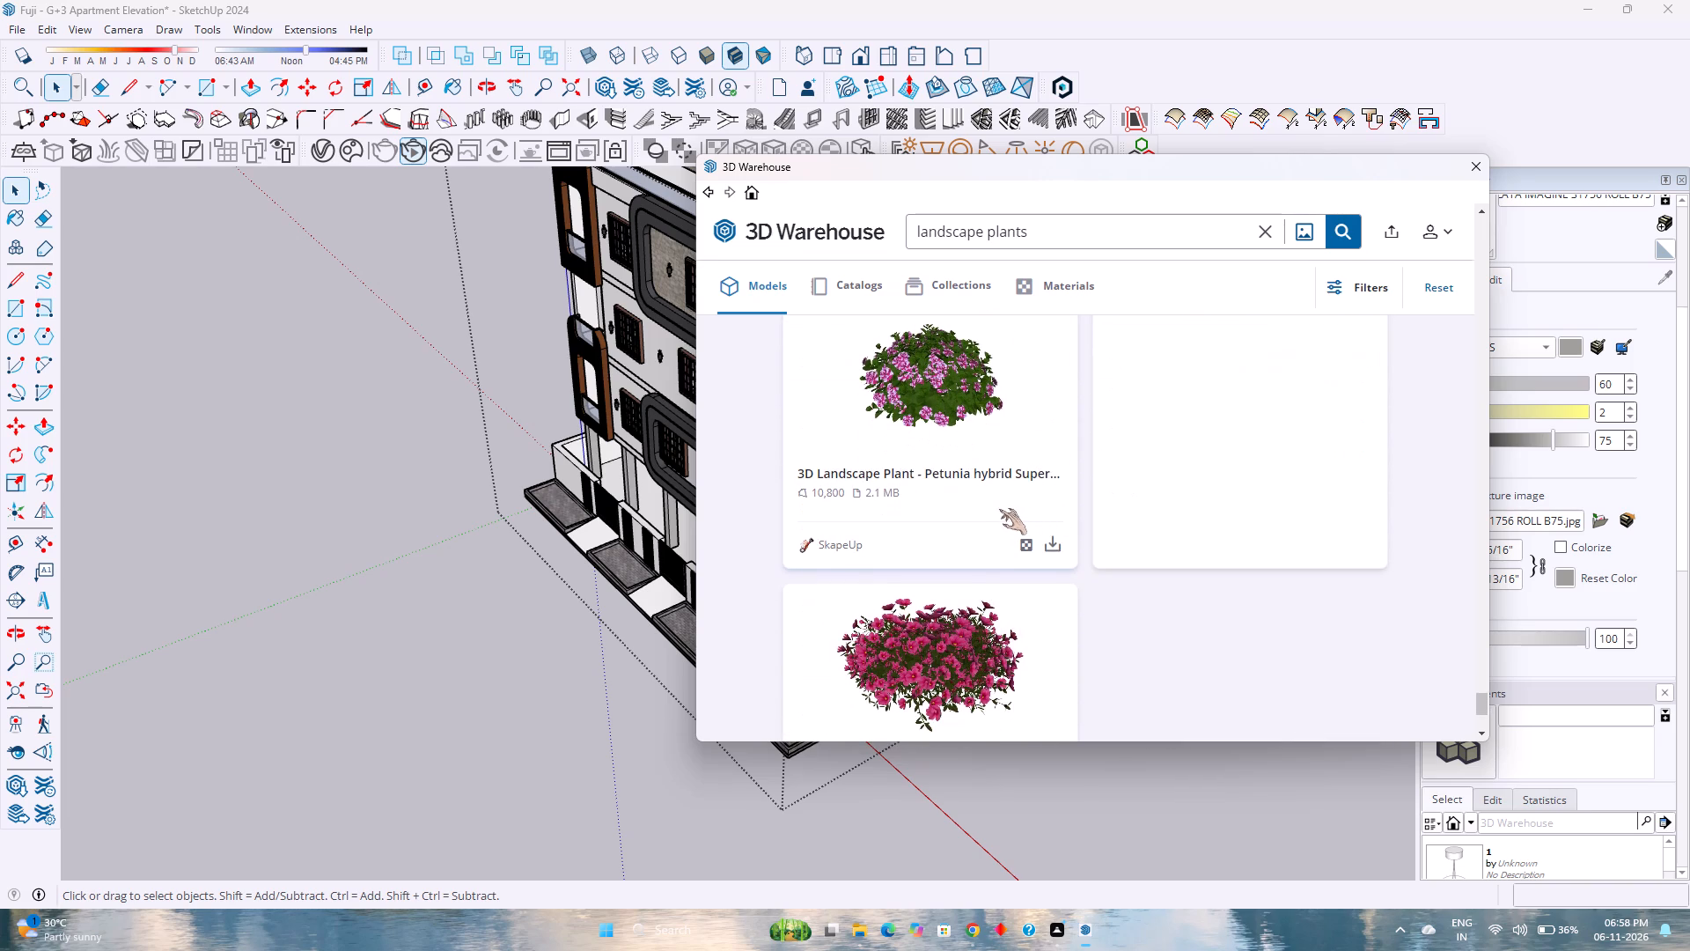
# Compare the flowering bedding plants in the next "landscape plants" results, such as petunias and creeping phlox, for the frontage strips.
pyautogui.scroll(-3, 1000, 500)
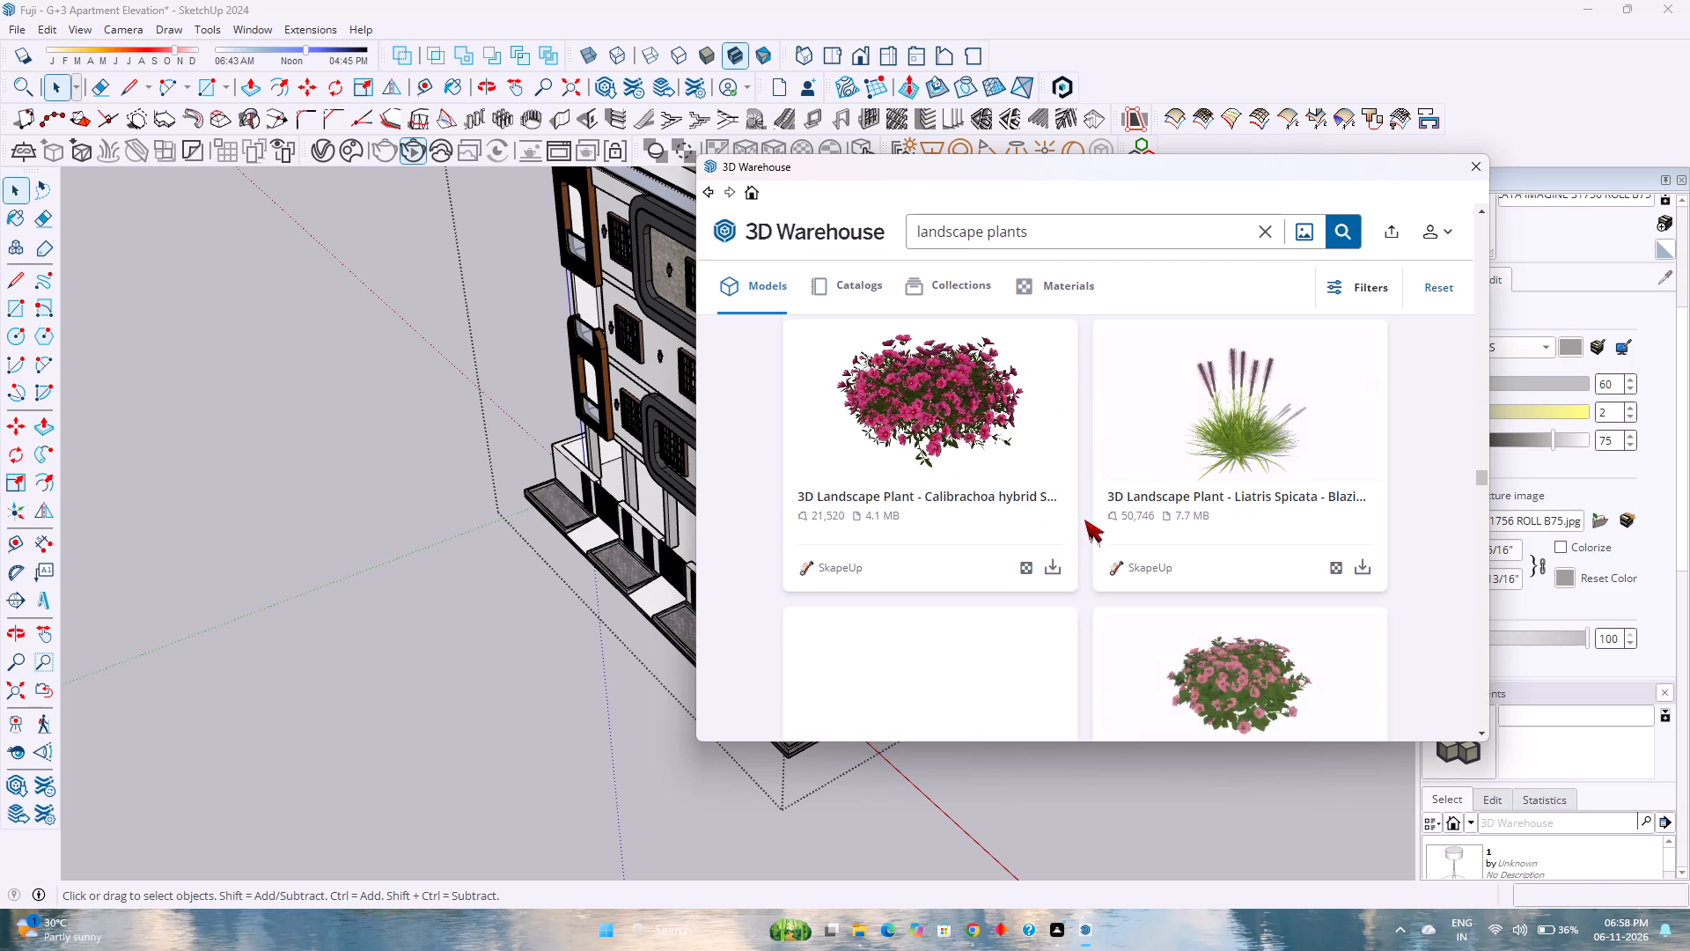
pyautogui.scroll(-3, 1084, 520)
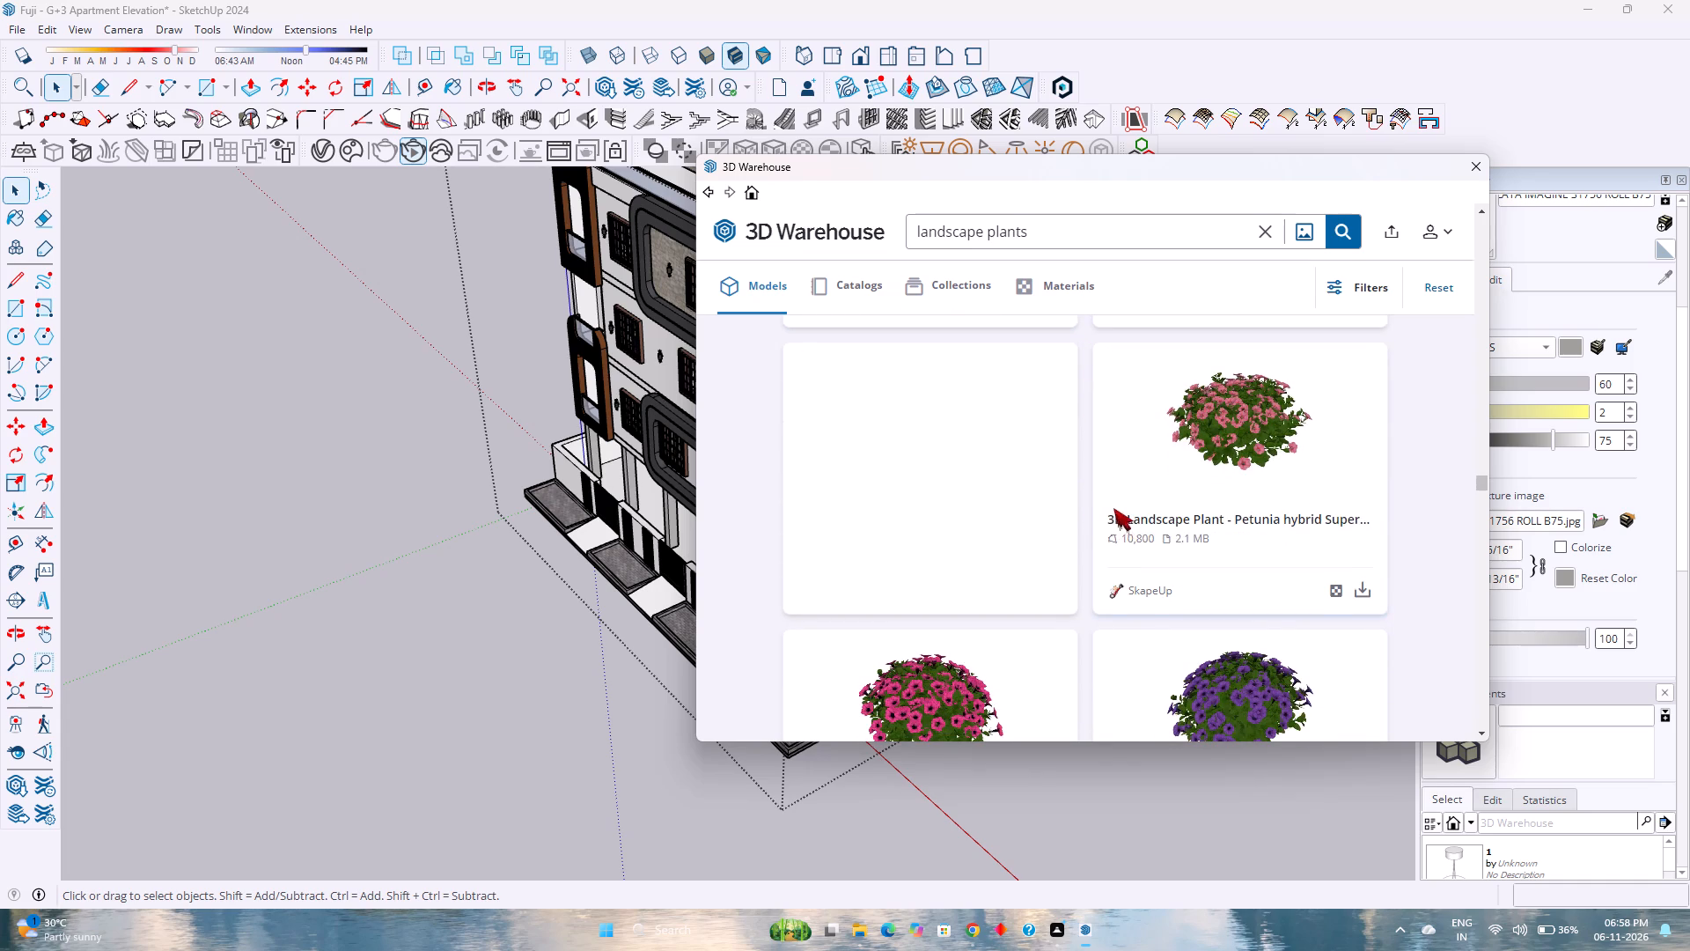
pyautogui.scroll(-2, 1113, 508)
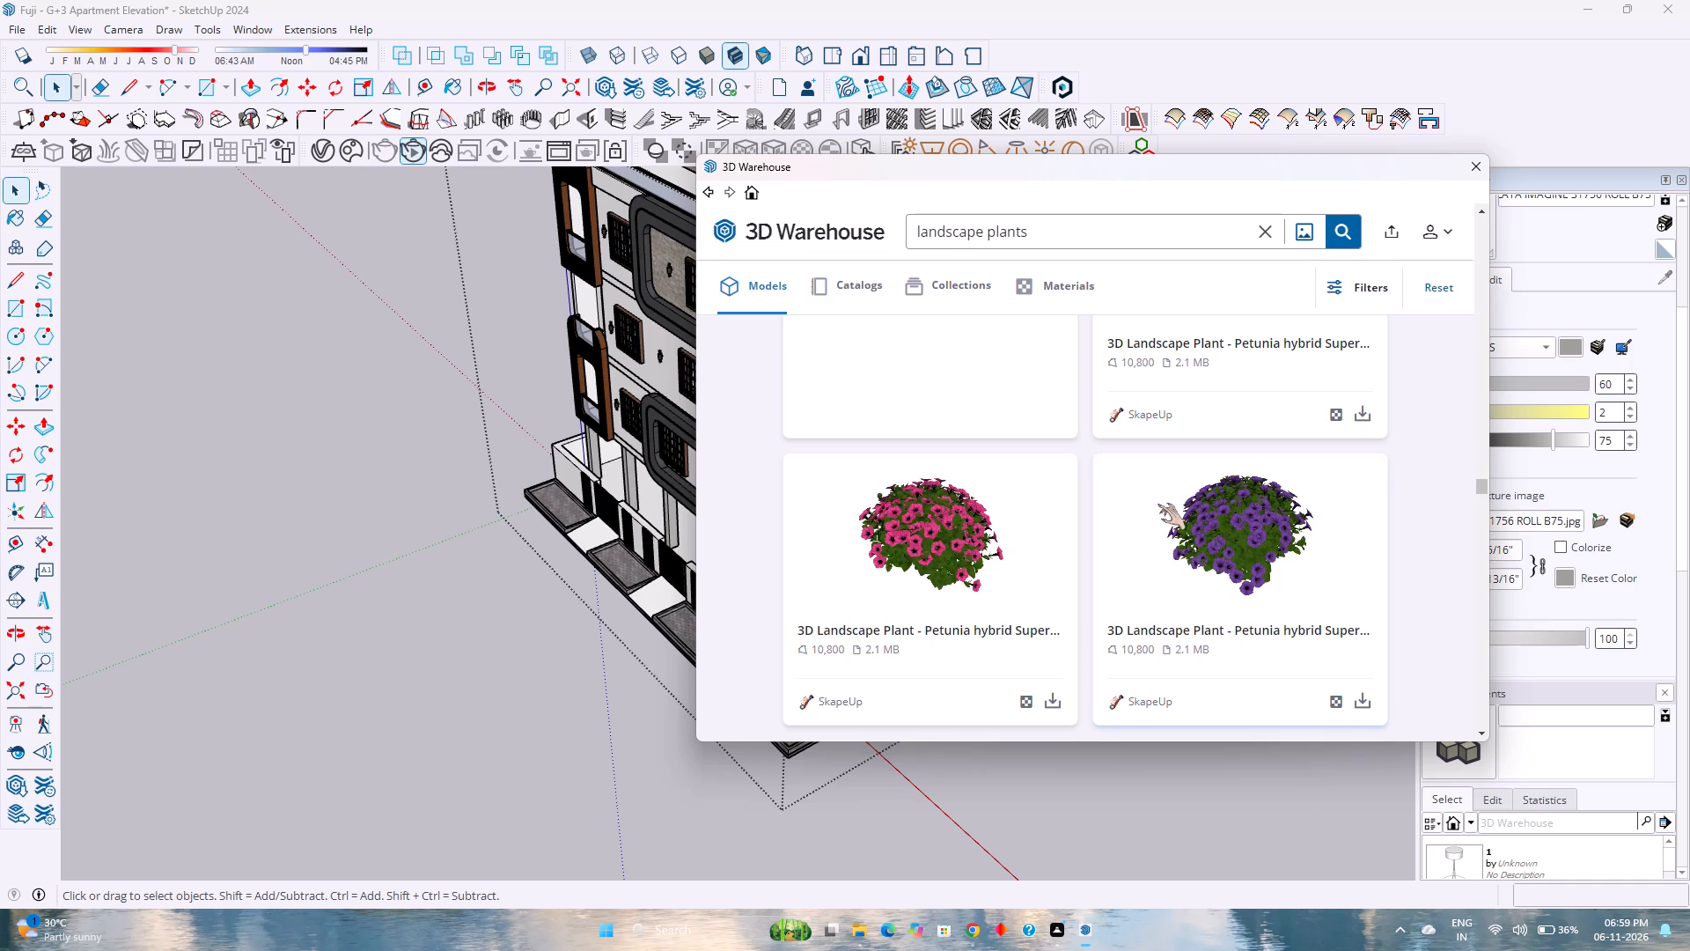
pyautogui.scroll(-3, 1161, 505)
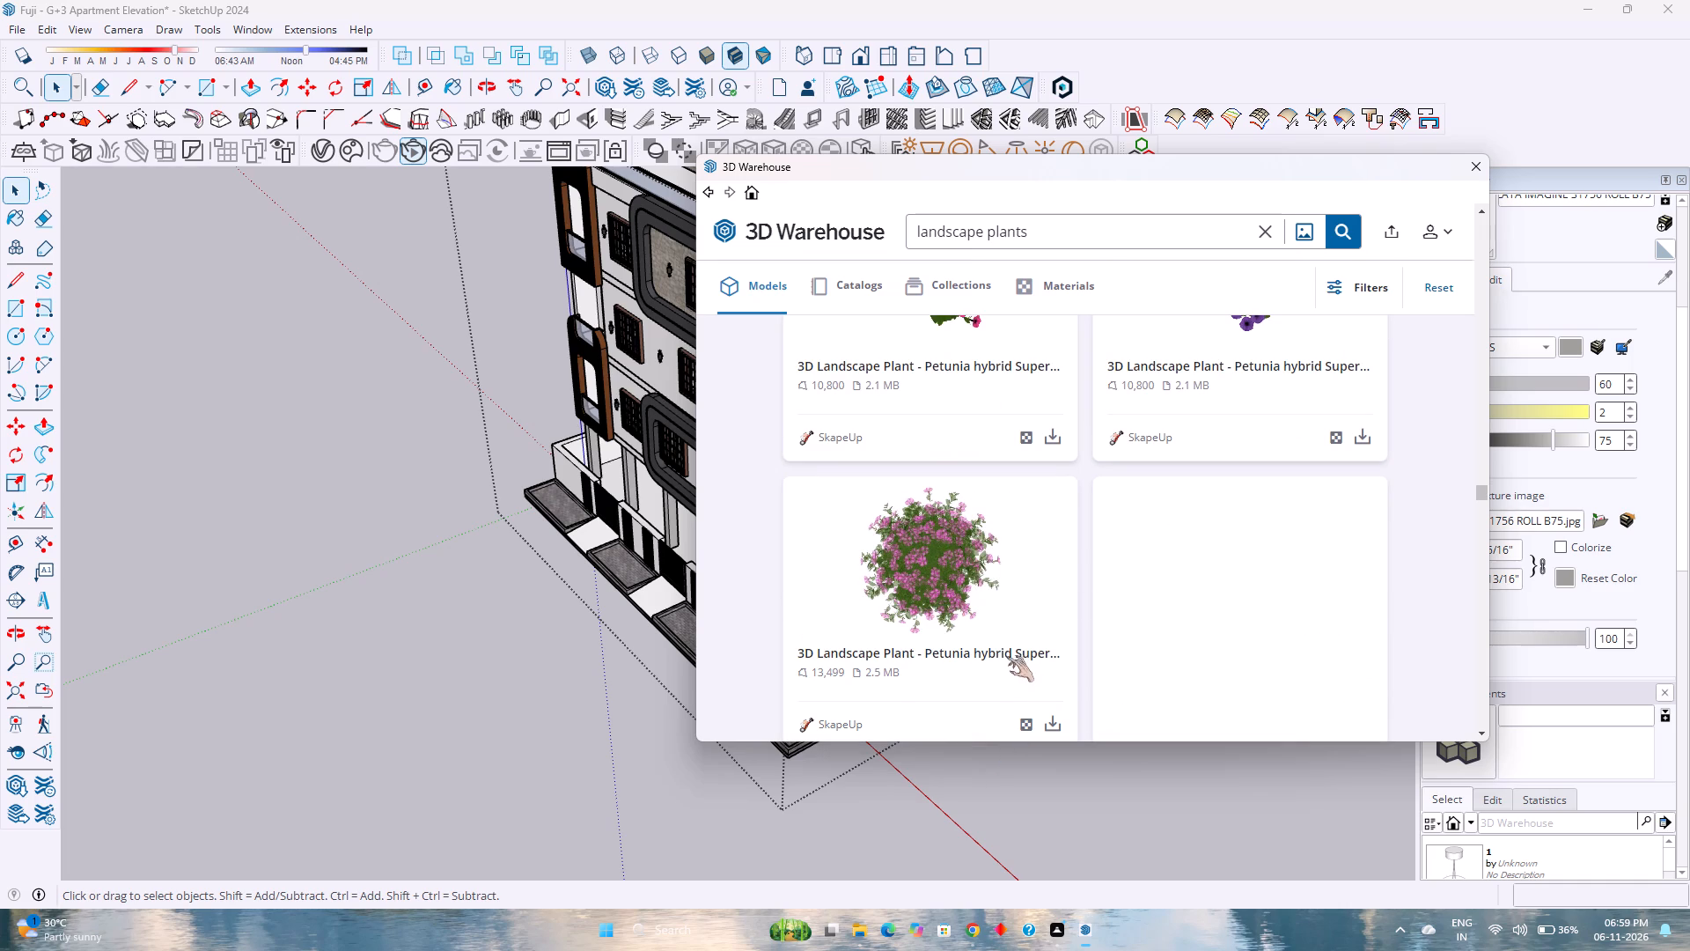
pyautogui.scroll(-2, 982, 628)
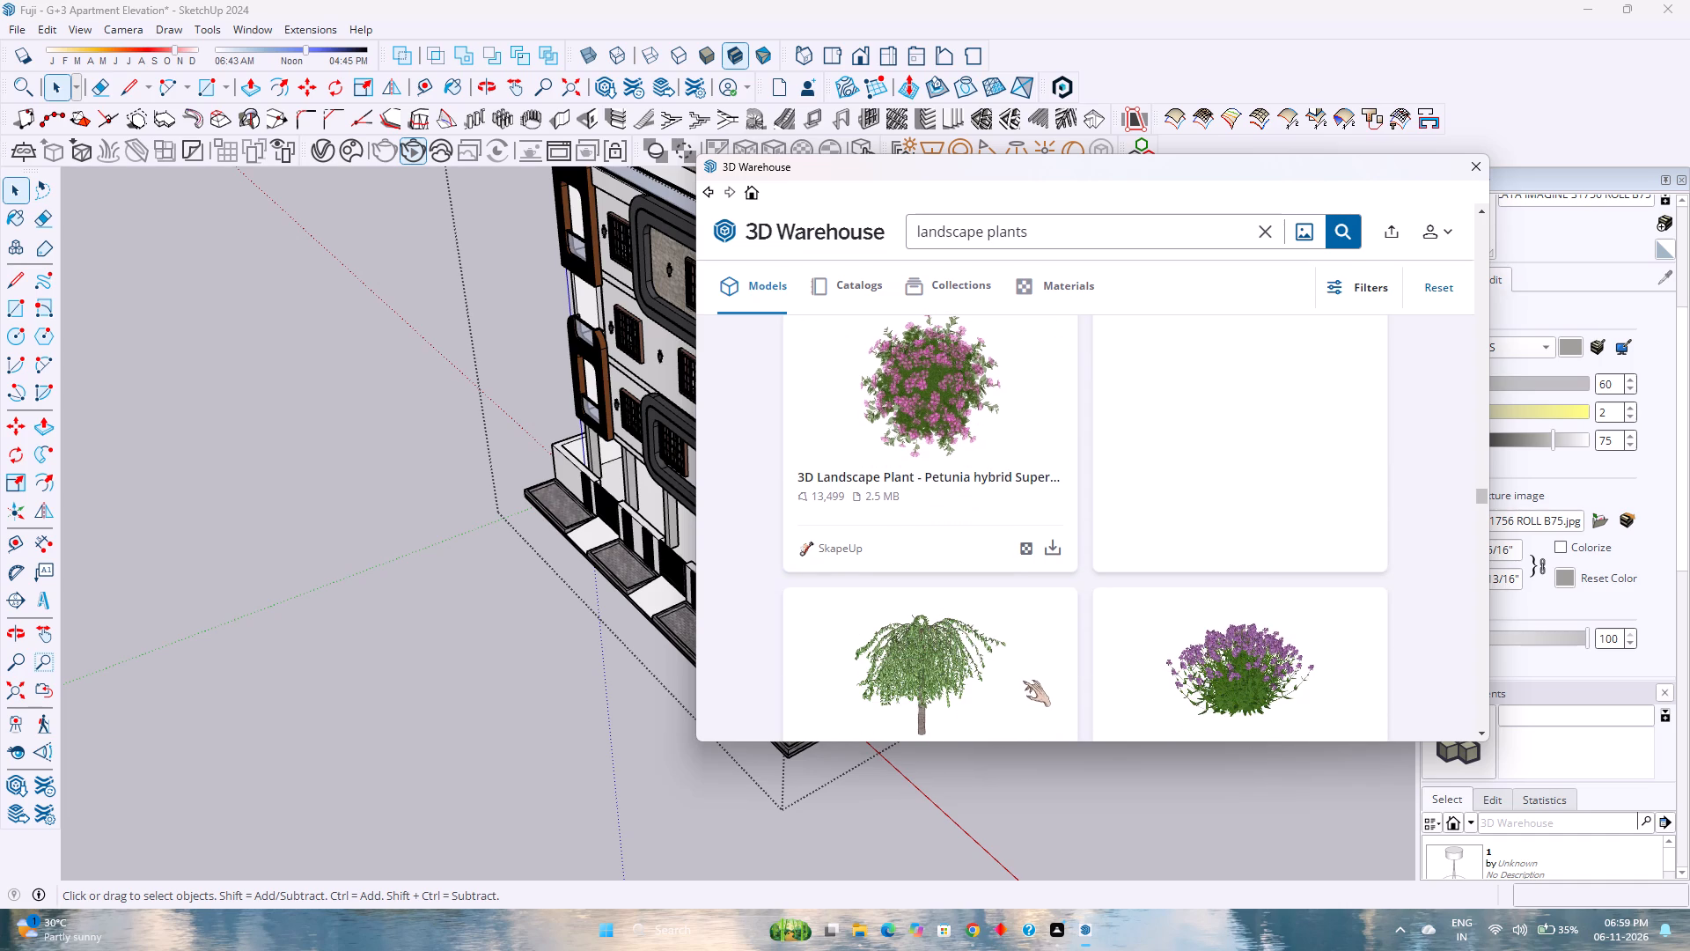
pyautogui.scroll(-1, 1023, 681)
pyautogui.scroll(-3, 1067, 559)
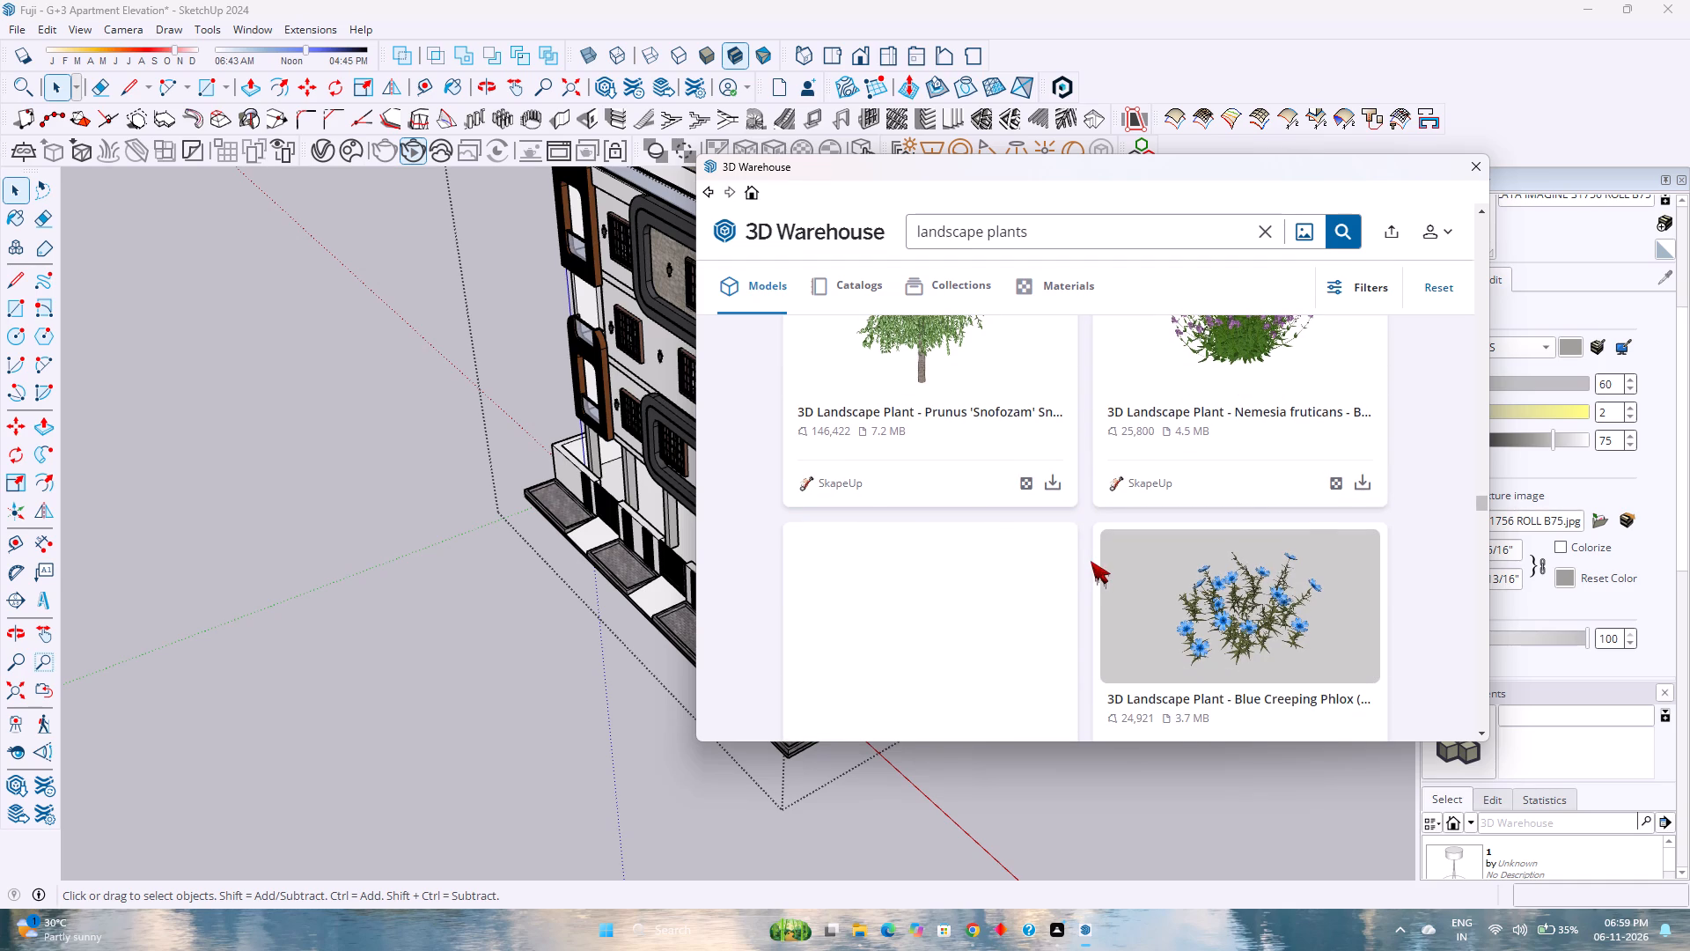
pyautogui.scroll(-2, 1091, 561)
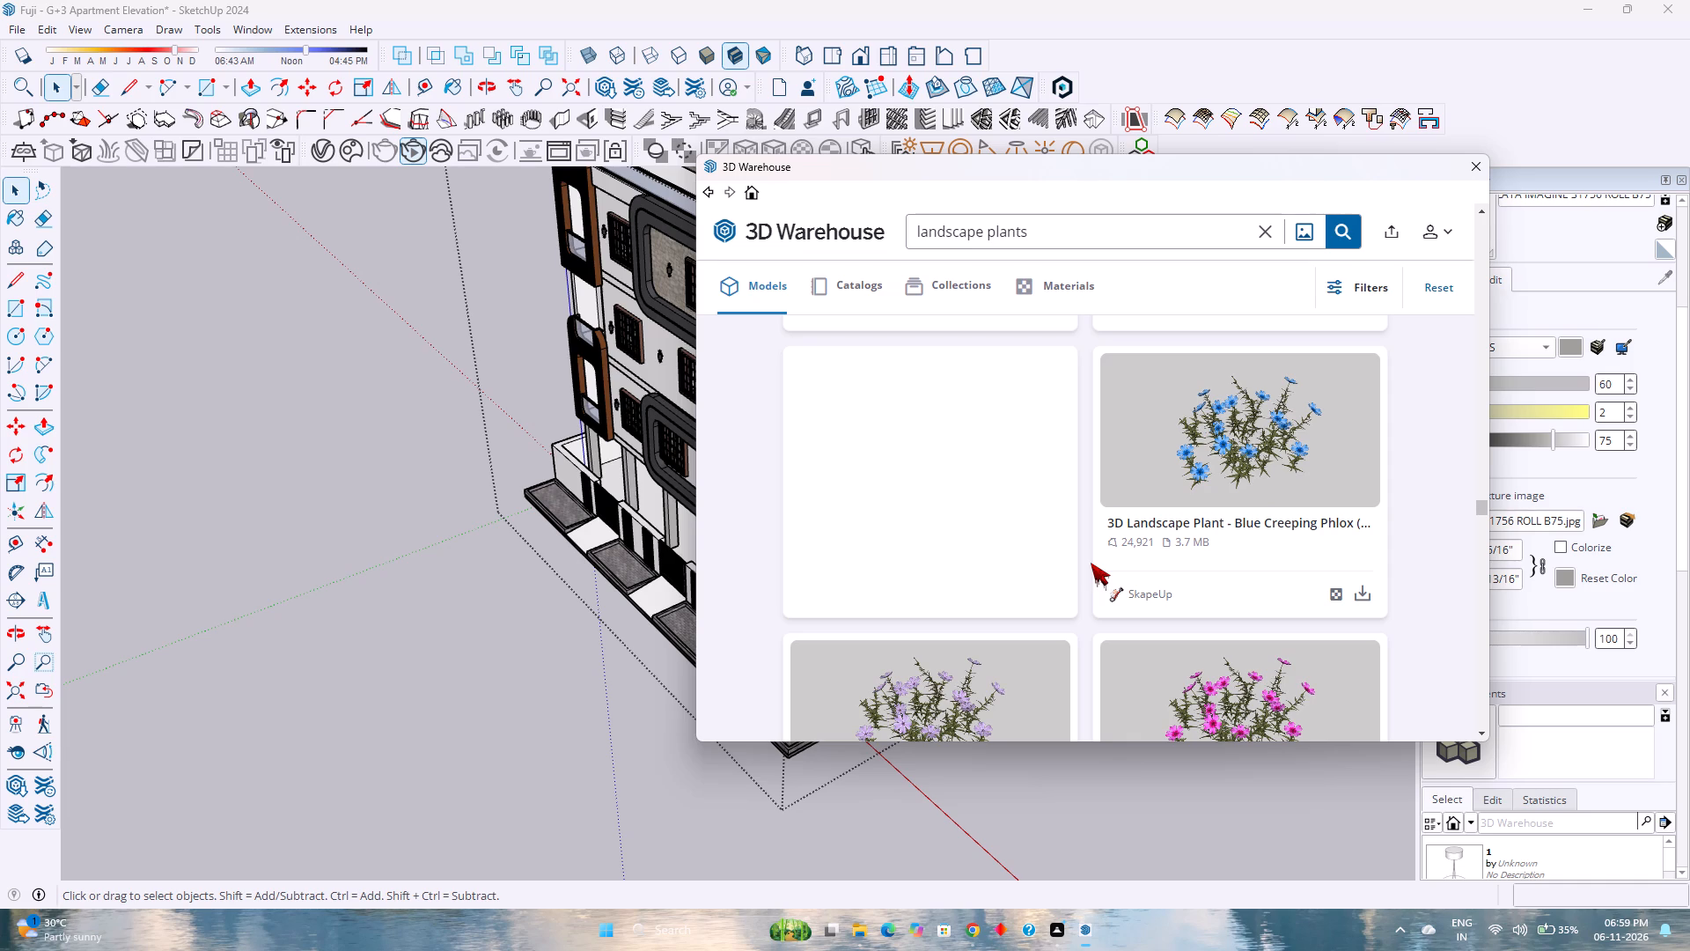
pyautogui.scroll(-6, 1092, 563)
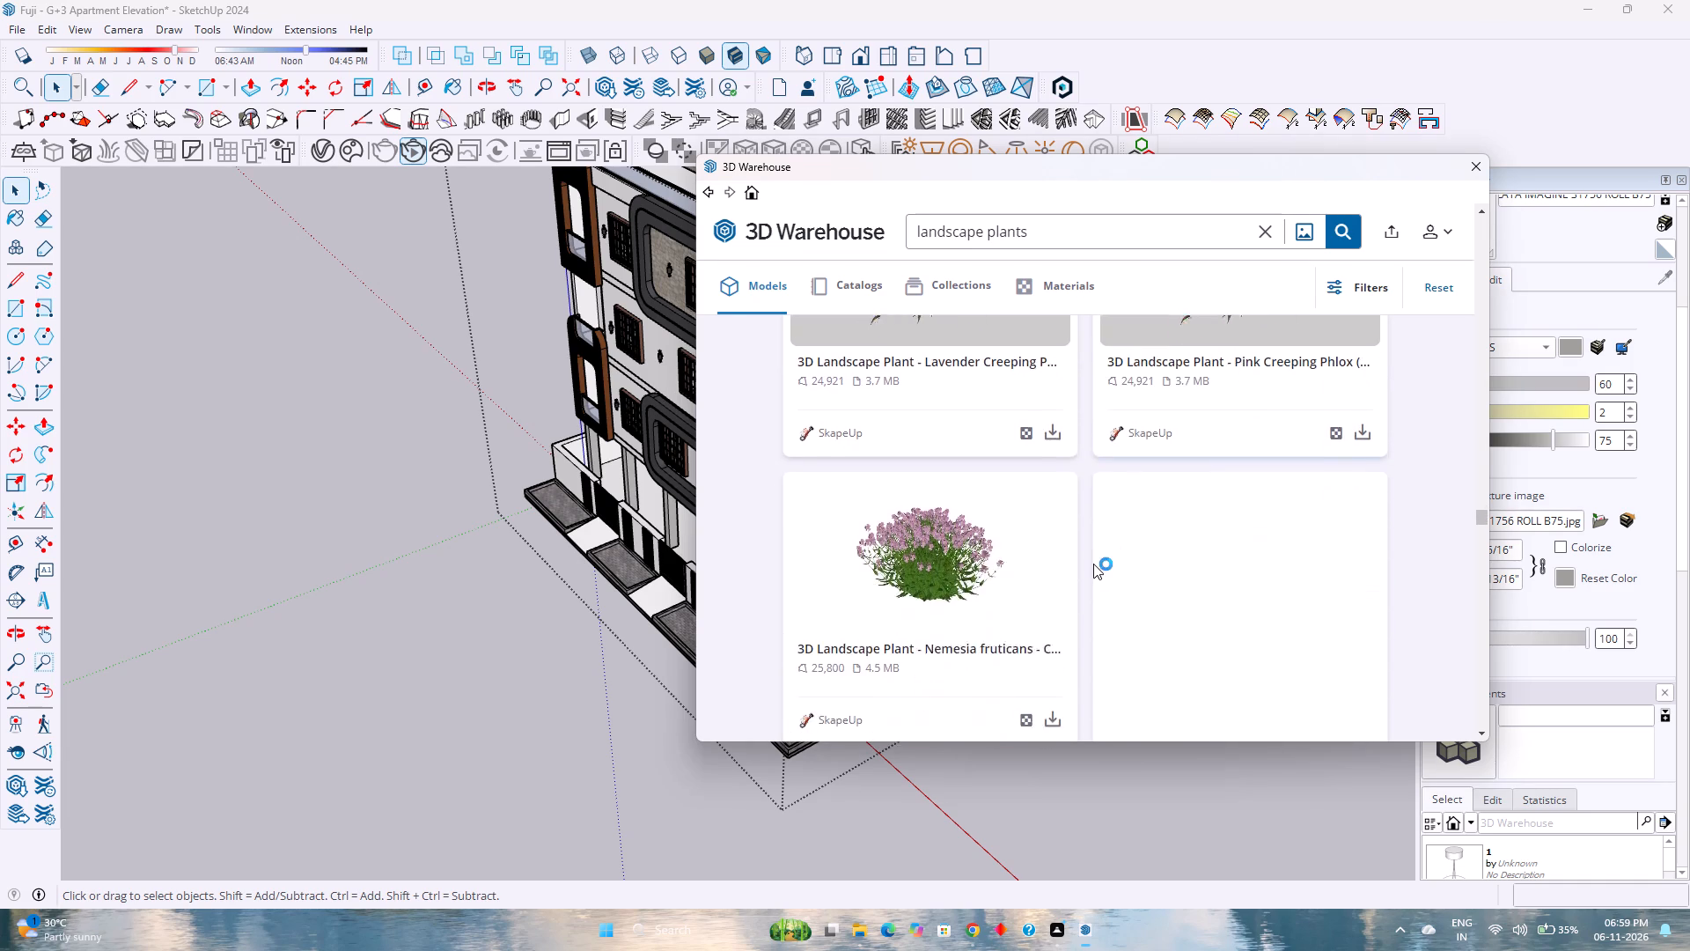
# Examine further "landscape plants" results for ornamental grasses, compact conifers and complete landscaped garden models.
pyautogui.scroll(-2, 1093, 564)
pyautogui.scroll(2, 1093, 564)
pyautogui.scroll(-8, 1093, 564)
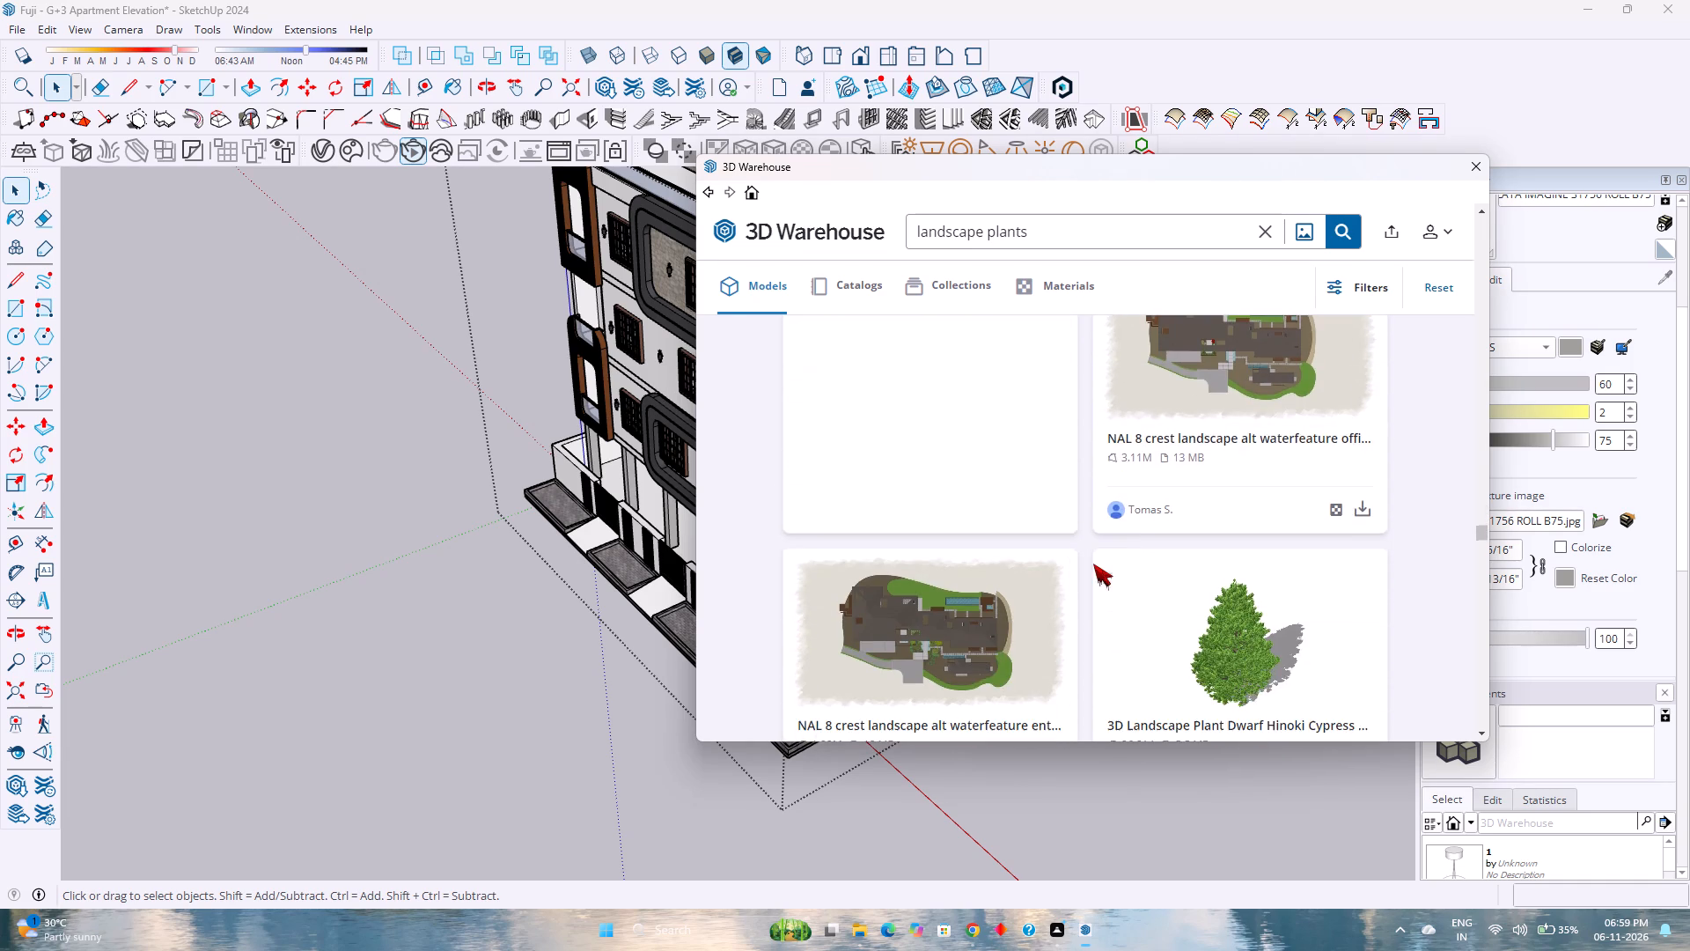
pyautogui.scroll(-1, 1096, 564)
pyautogui.scroll(2, 1098, 563)
pyautogui.scroll(-4, 1099, 562)
pyautogui.scroll(3, 1099, 562)
pyautogui.scroll(-4, 1099, 562)
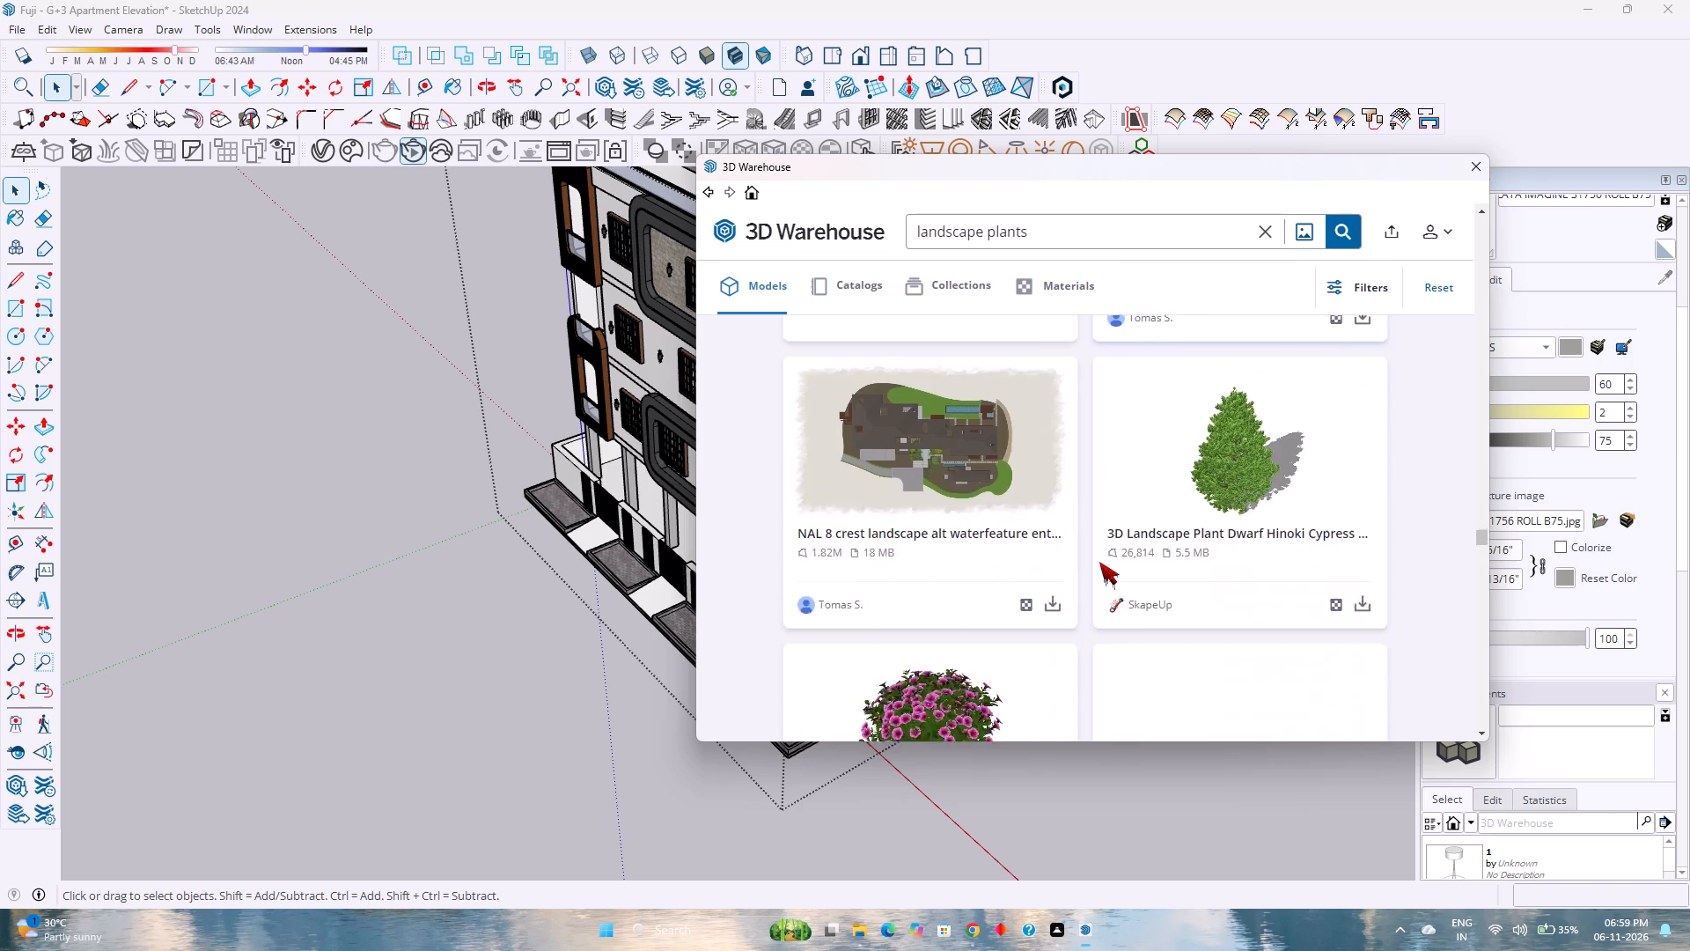
pyautogui.scroll(-11, 1099, 562)
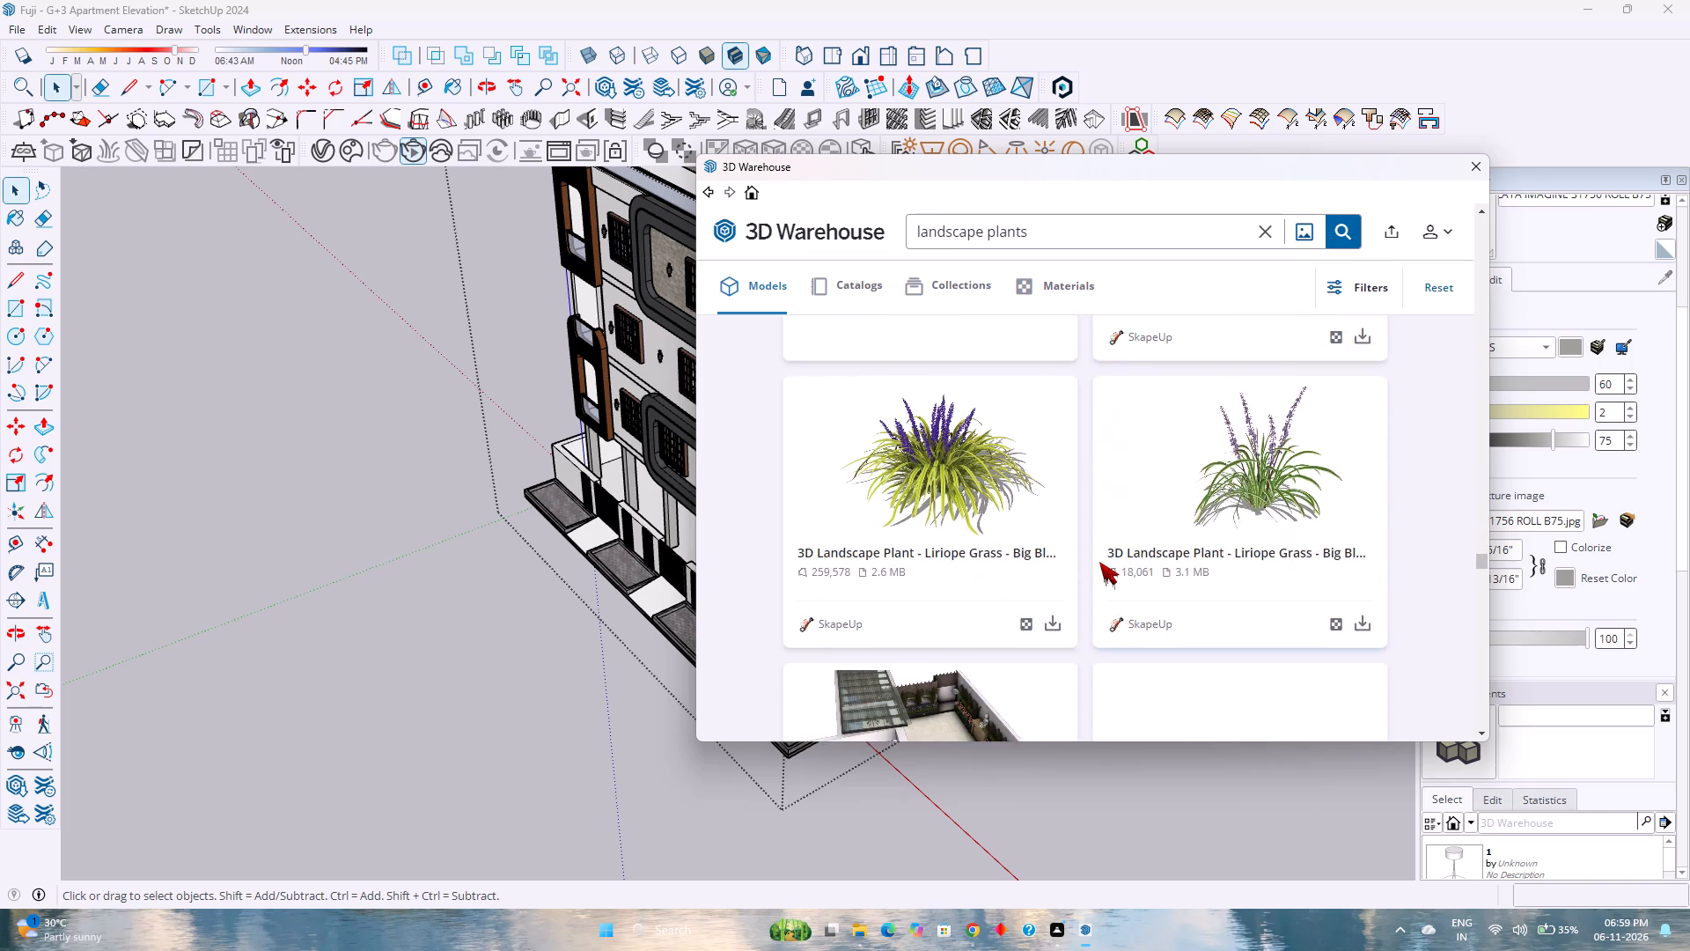
pyautogui.scroll(-1, 1099, 562)
pyautogui.scroll(1, 1099, 562)
pyautogui.scroll(-5, 1099, 562)
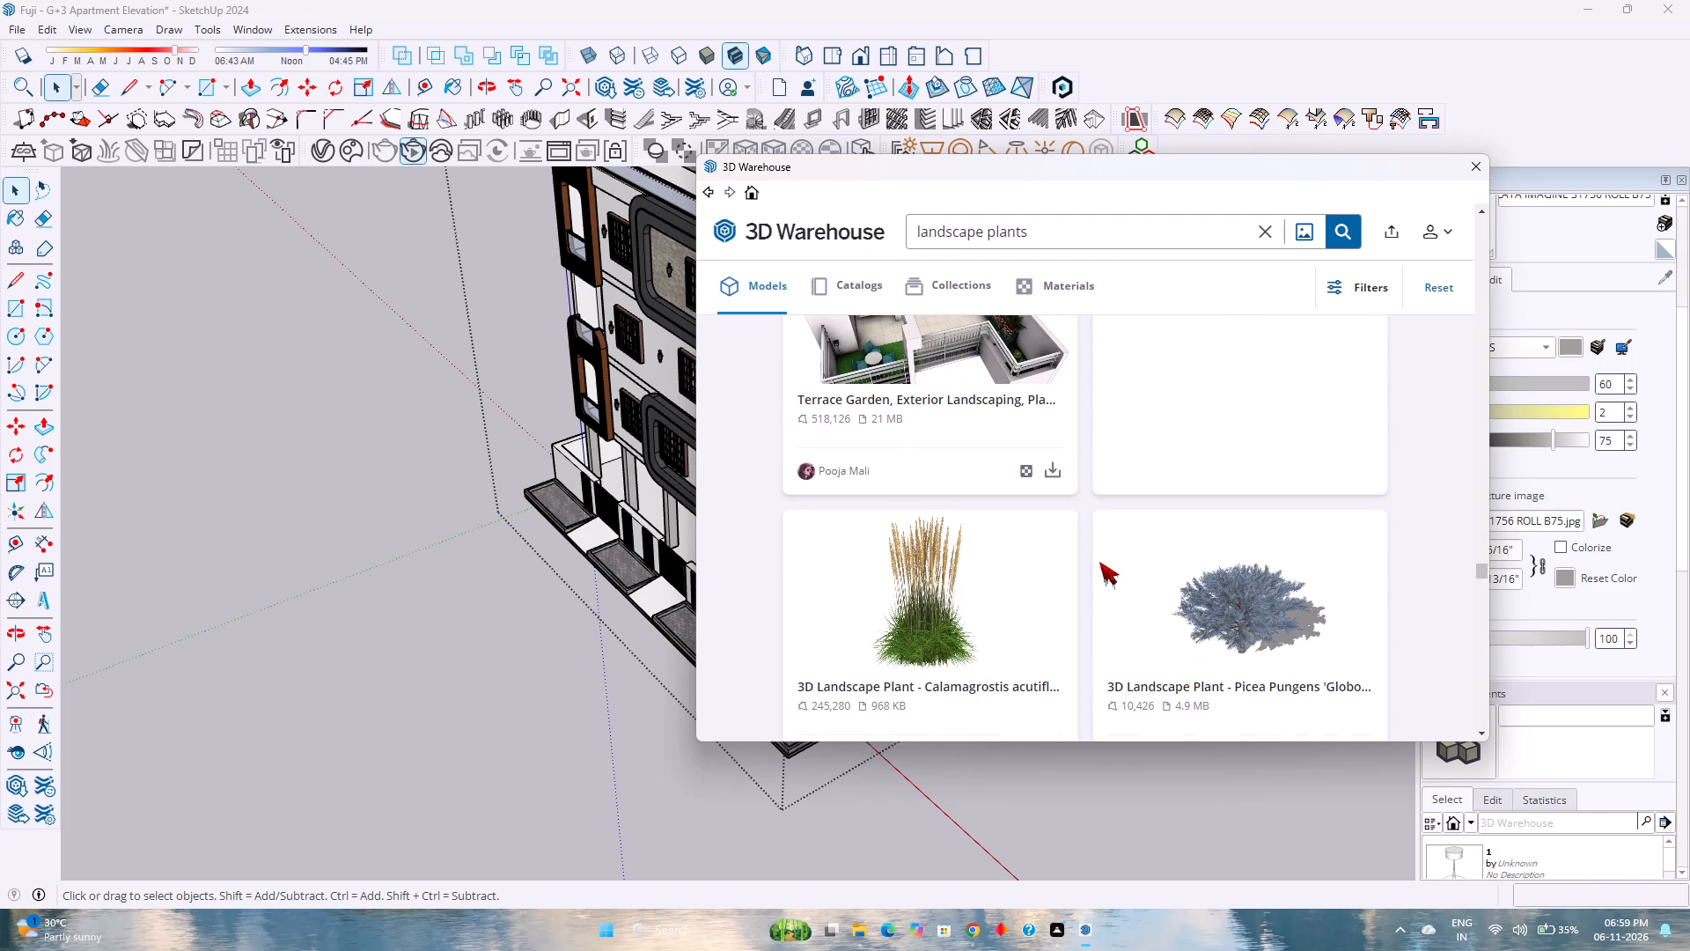
pyautogui.scroll(1, 1101, 562)
pyautogui.scroll(-1, 1101, 562)
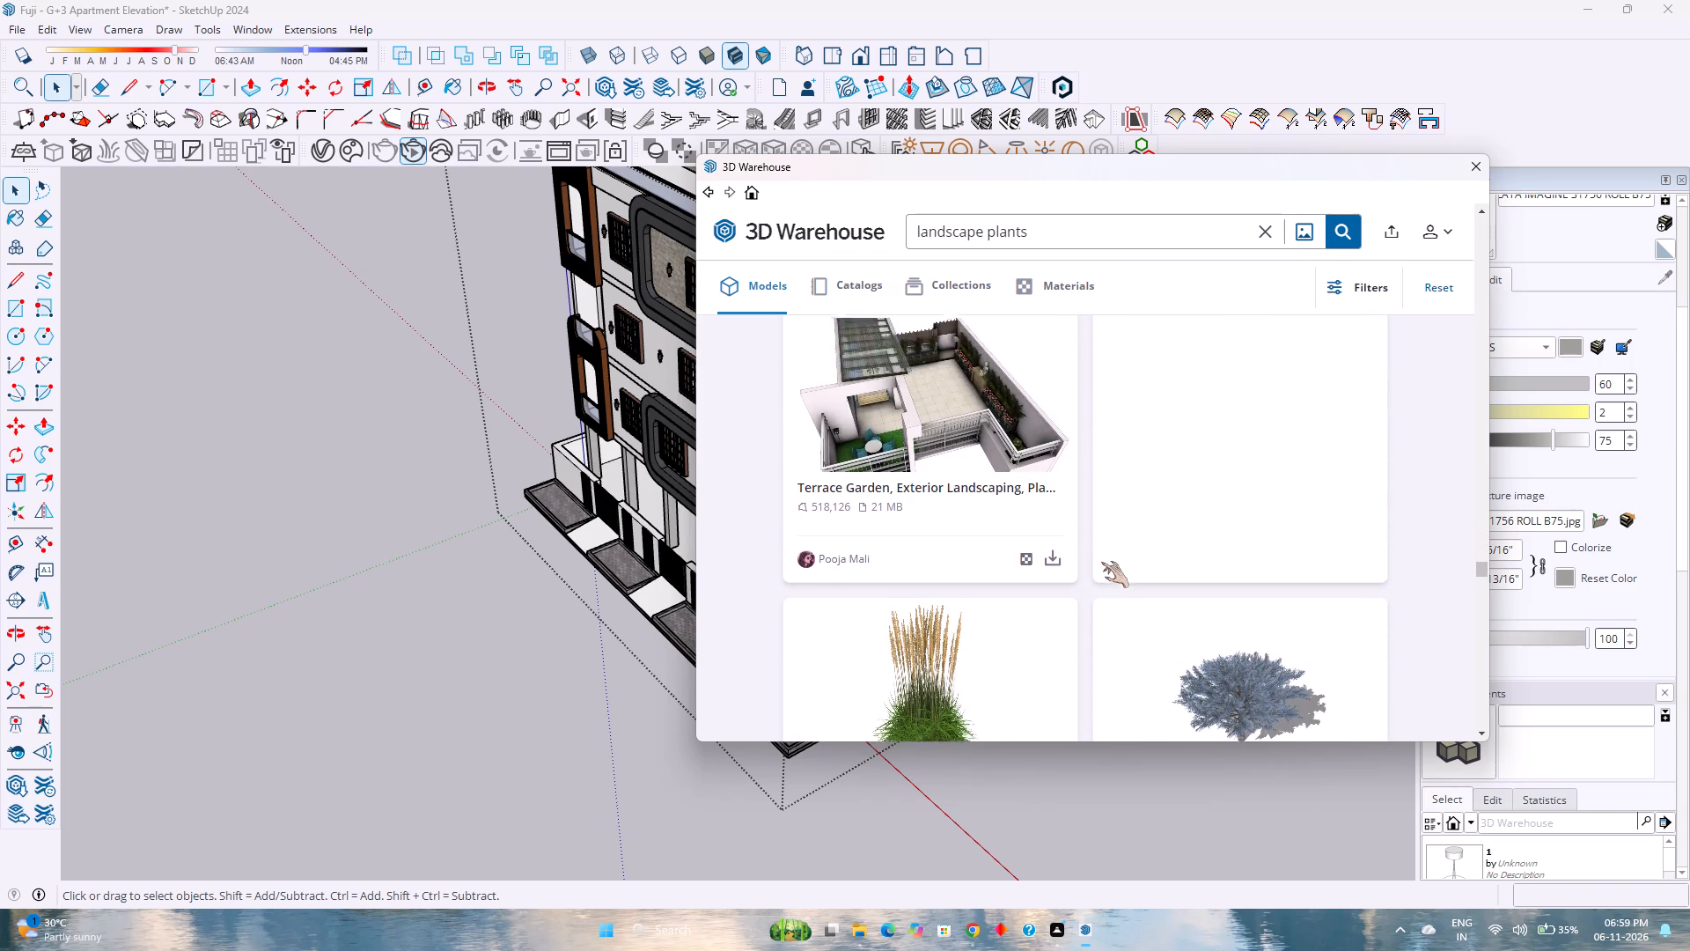
# Examine additional "landscape plants" results for border grasses, dense shrubs and potted planters suited to the building's frontage.
pyautogui.scroll(-7, 1101, 562)
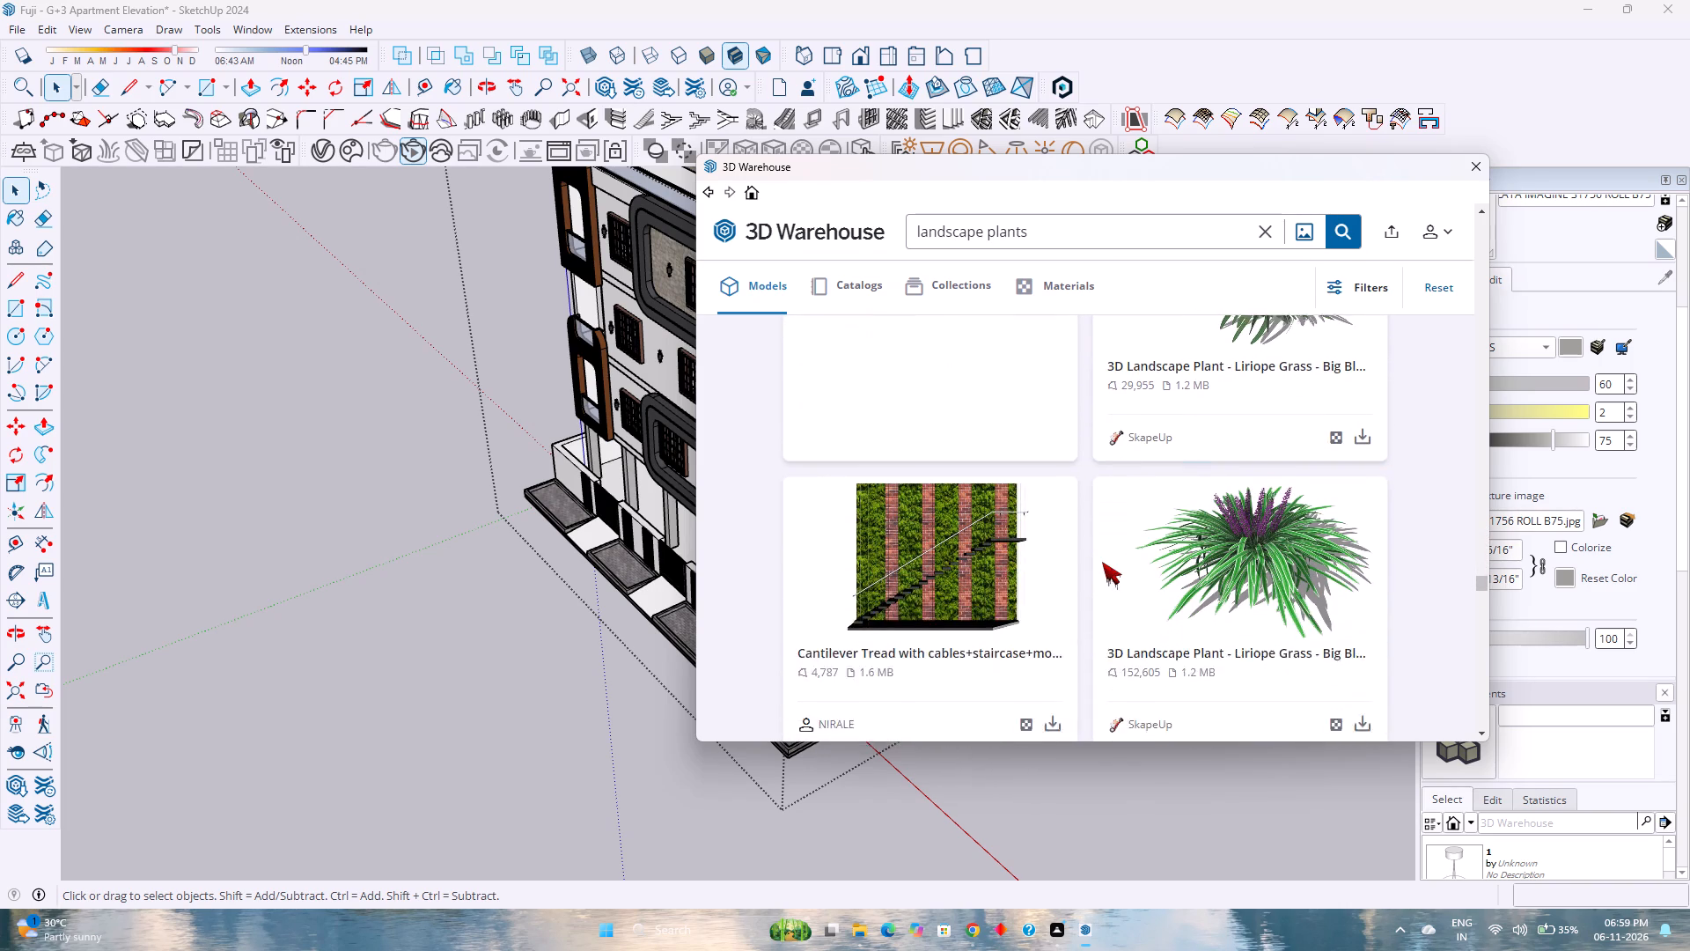
pyautogui.scroll(-7, 1102, 562)
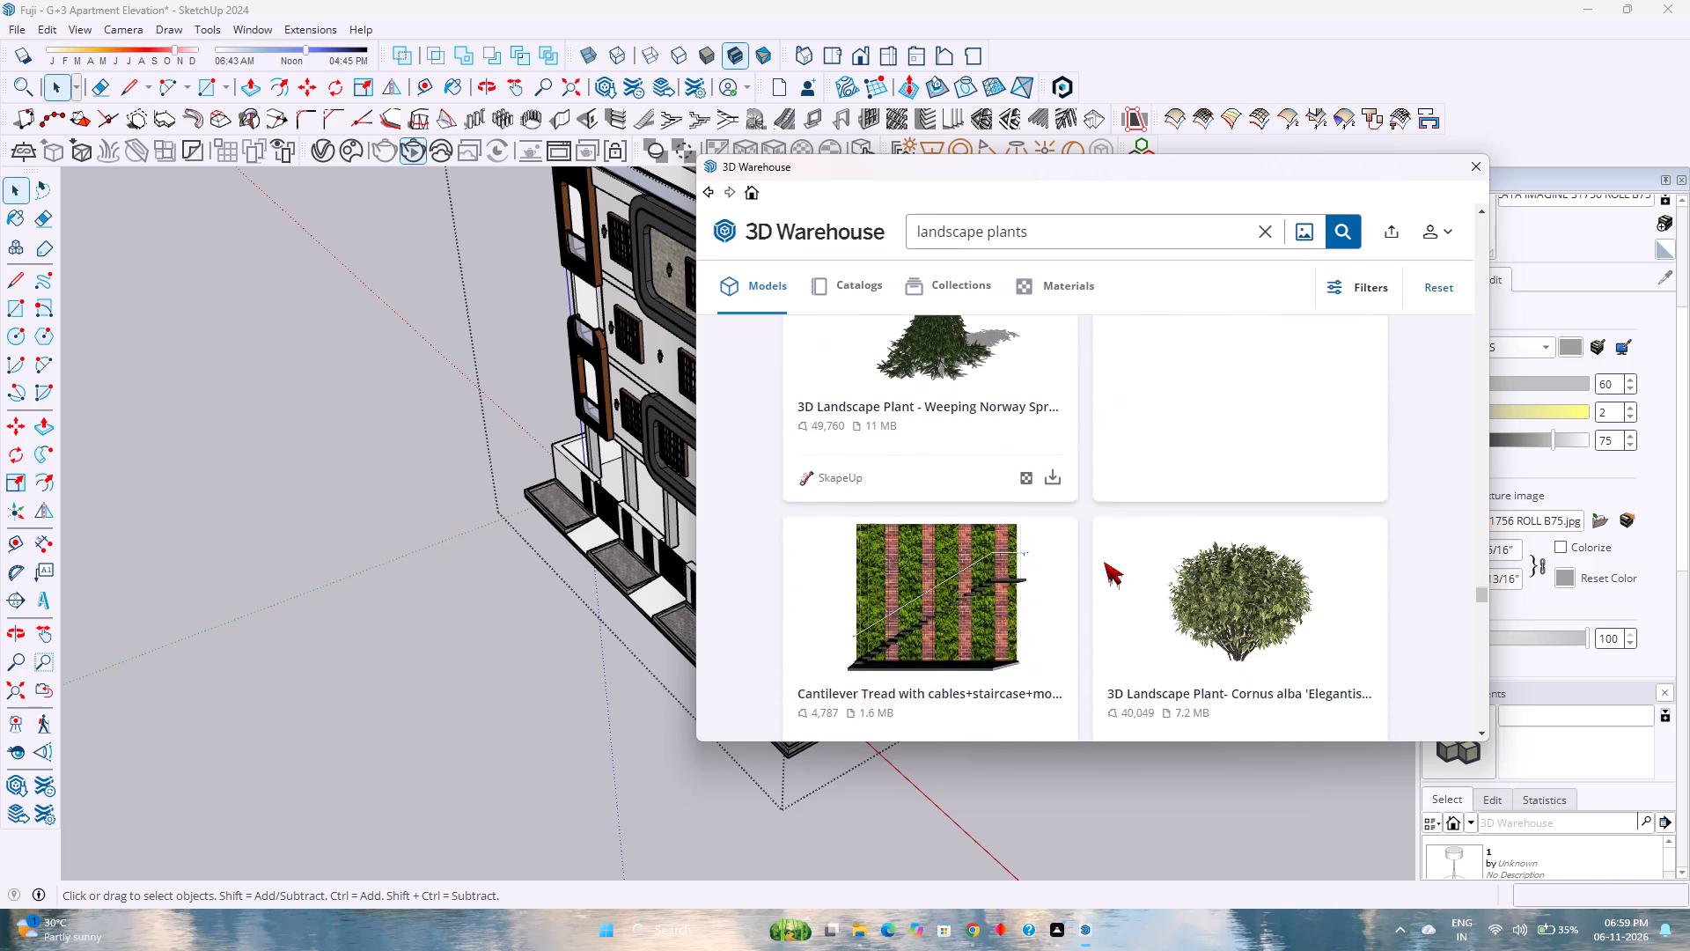
pyautogui.scroll(-11, 1104, 562)
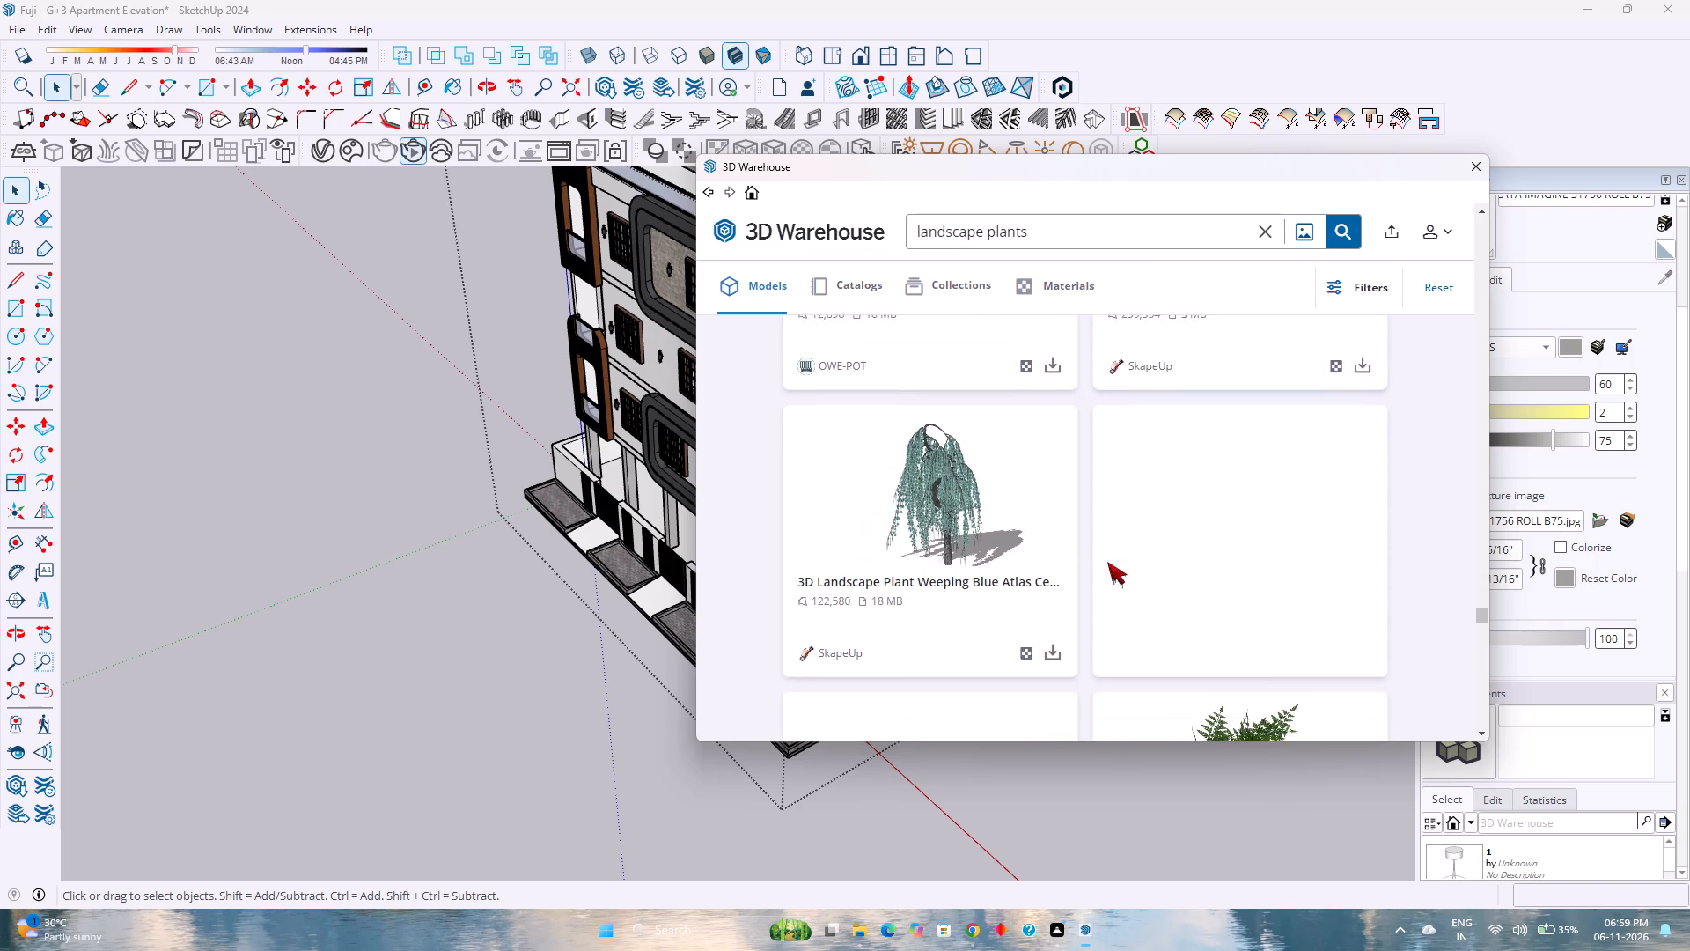
pyautogui.scroll(-5, 849, 500)
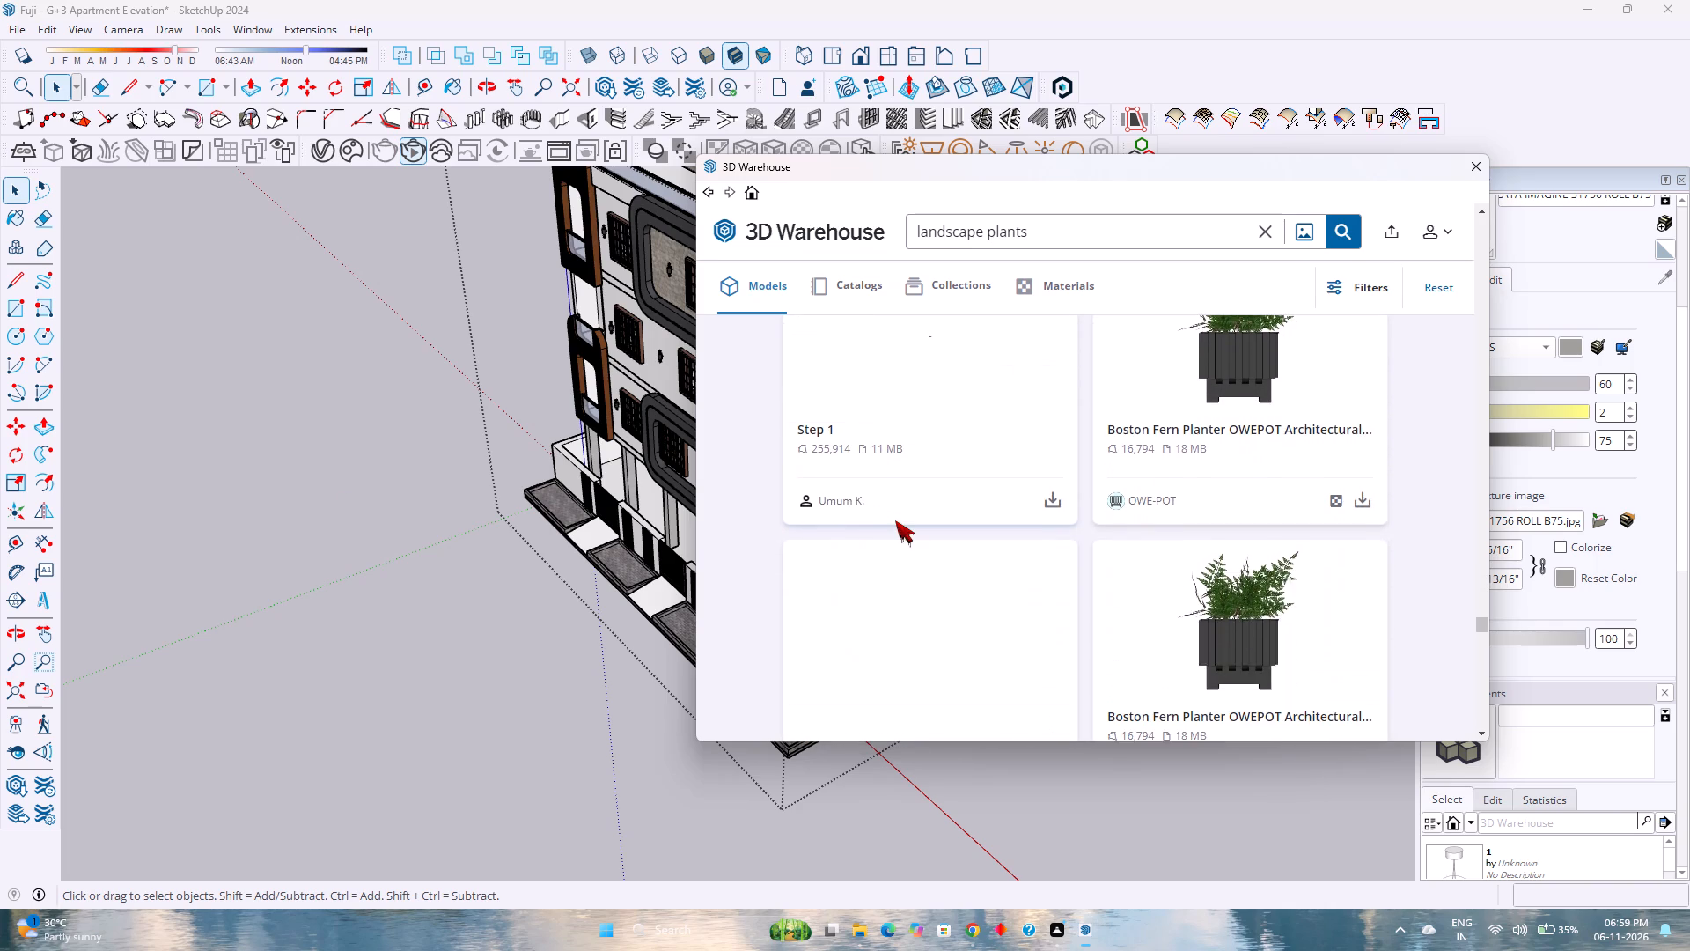
# Examine the hedge, shrub and planting-bed models further along the "landscape plants" results for the long kerbed strips.
pyautogui.scroll(1, 897, 520)
pyautogui.scroll(-8, 898, 521)
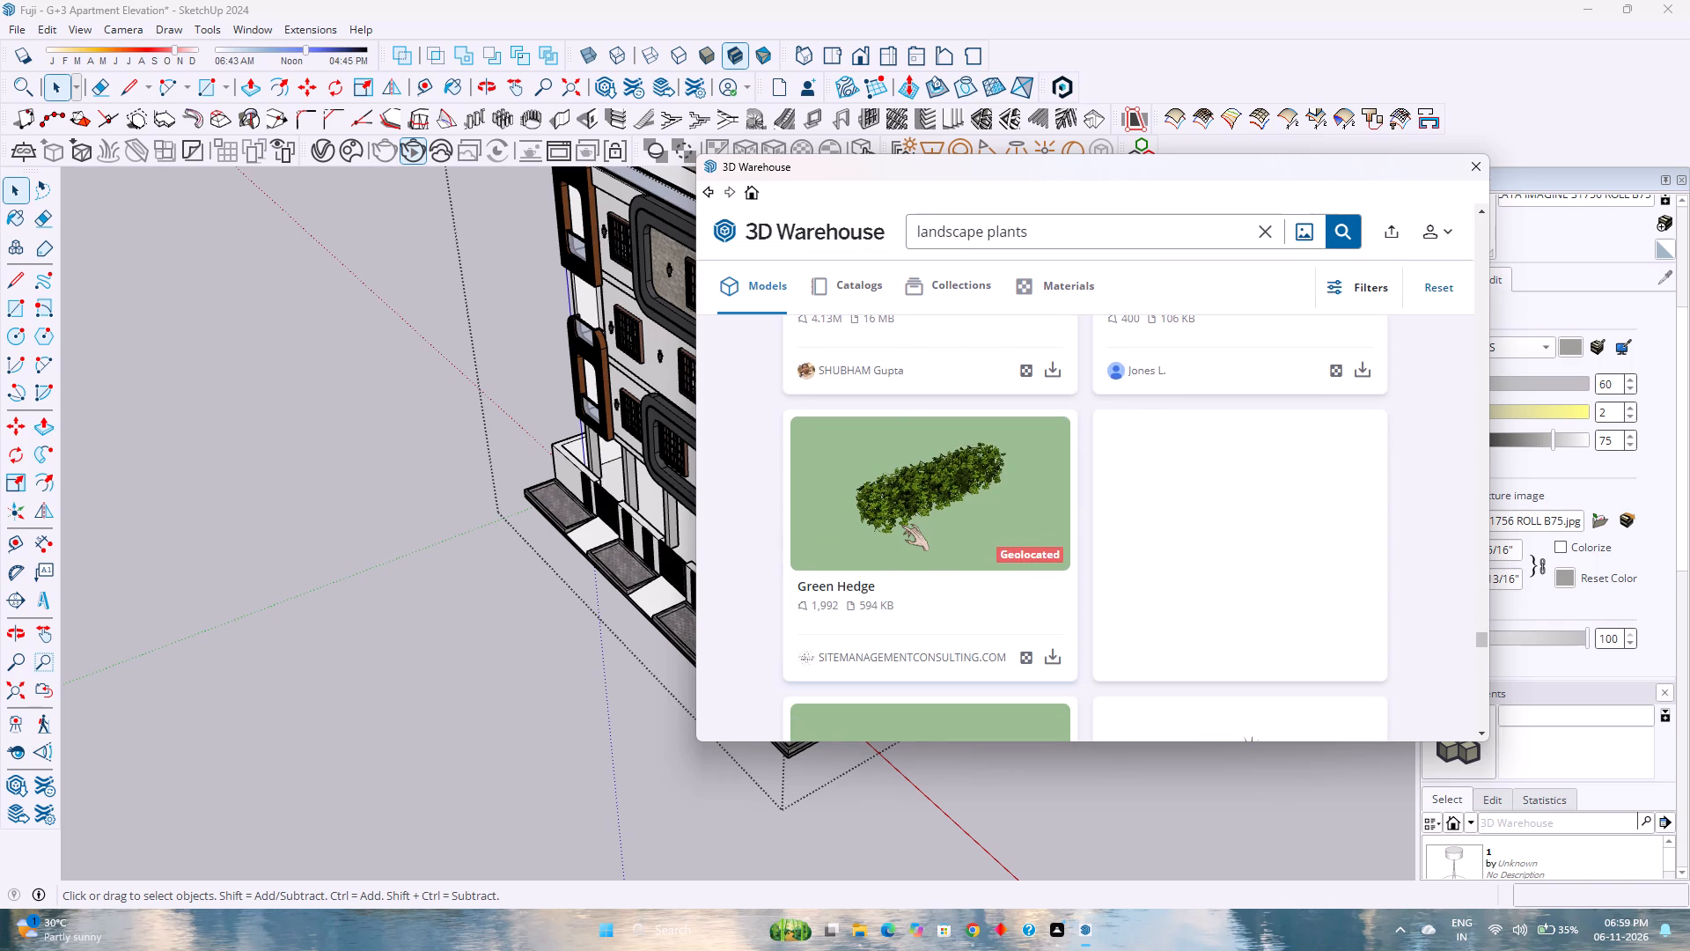
pyautogui.scroll(-2, 918, 532)
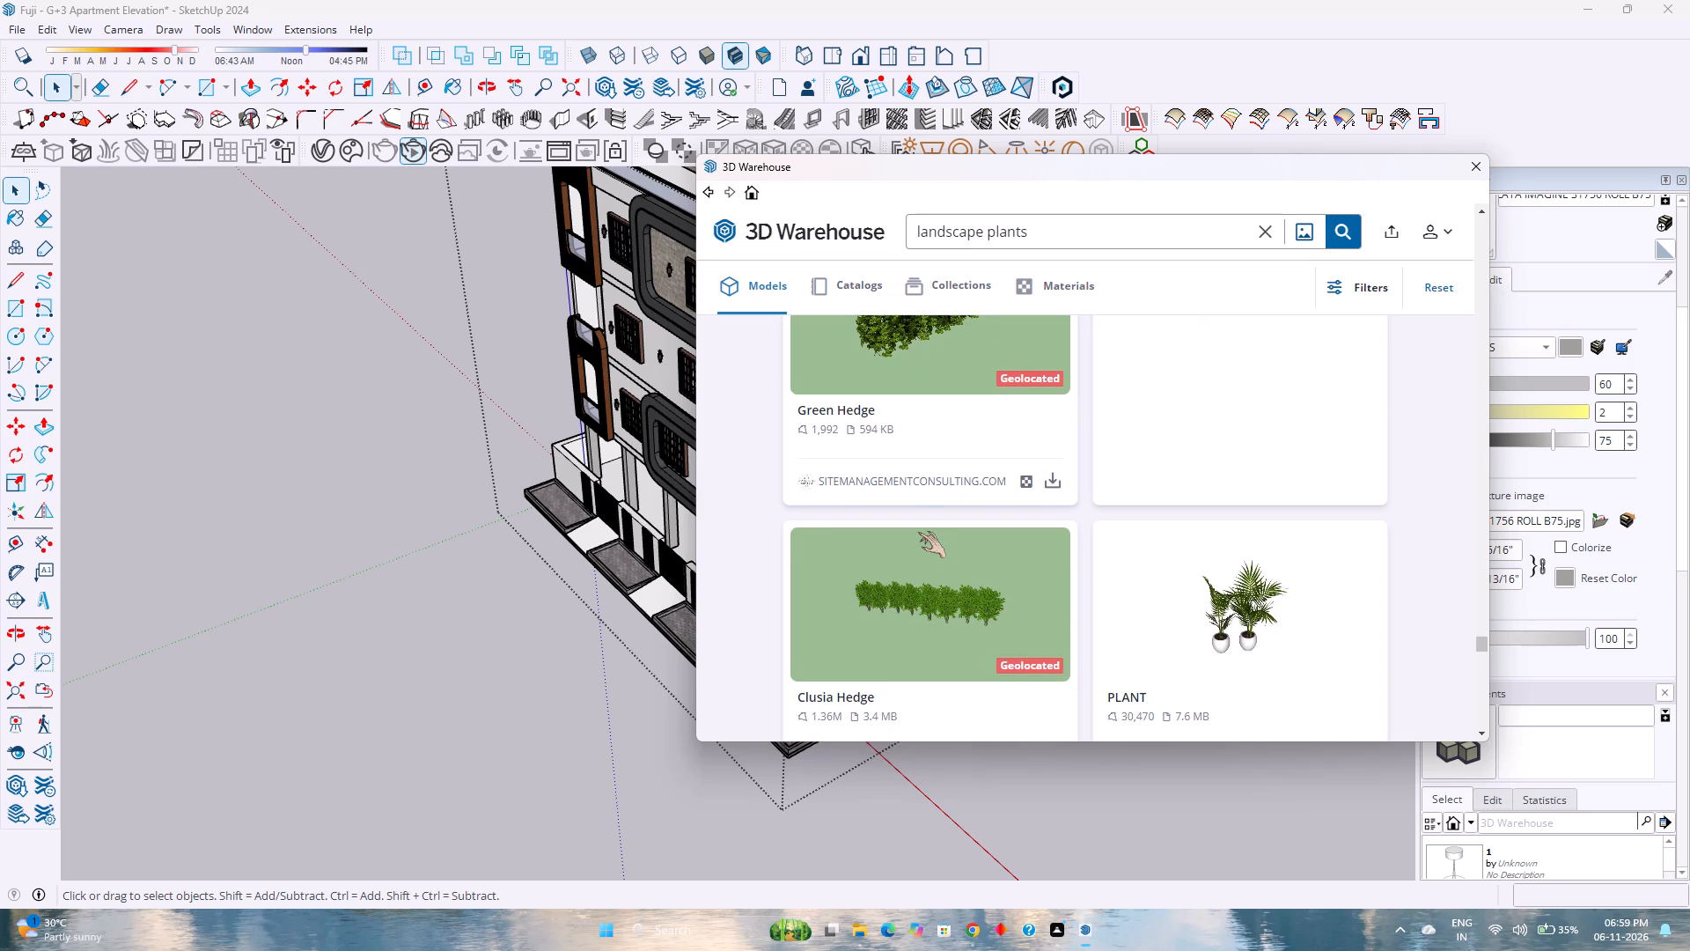
pyautogui.scroll(-6, 918, 532)
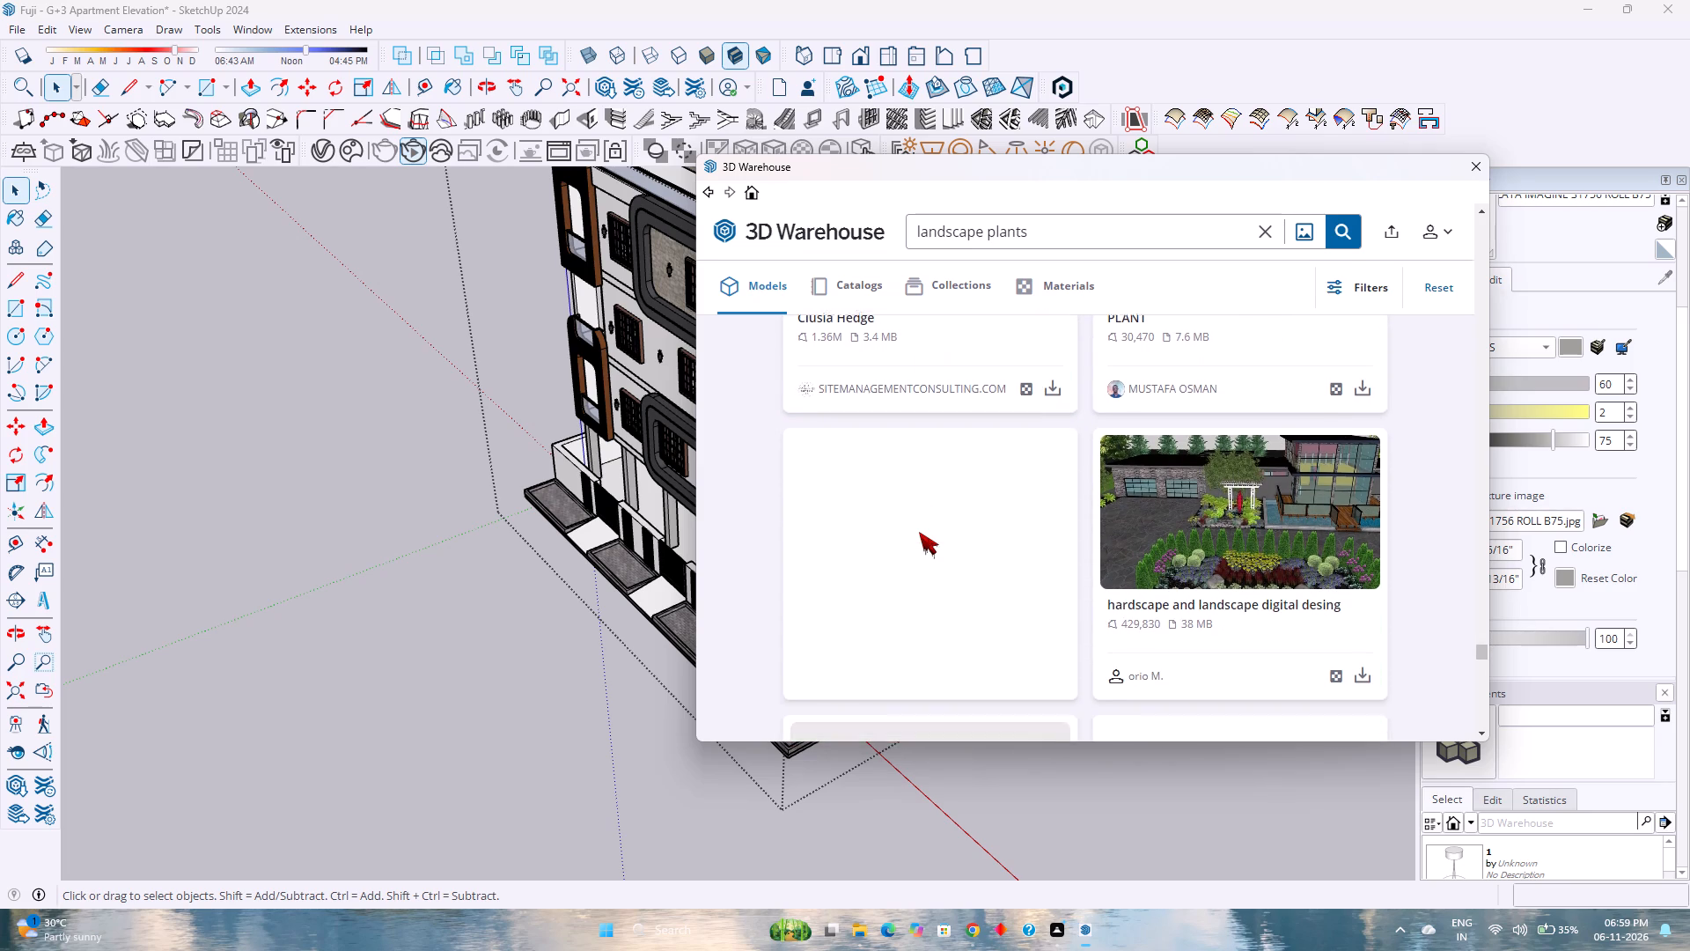
pyautogui.scroll(-4, 919, 532)
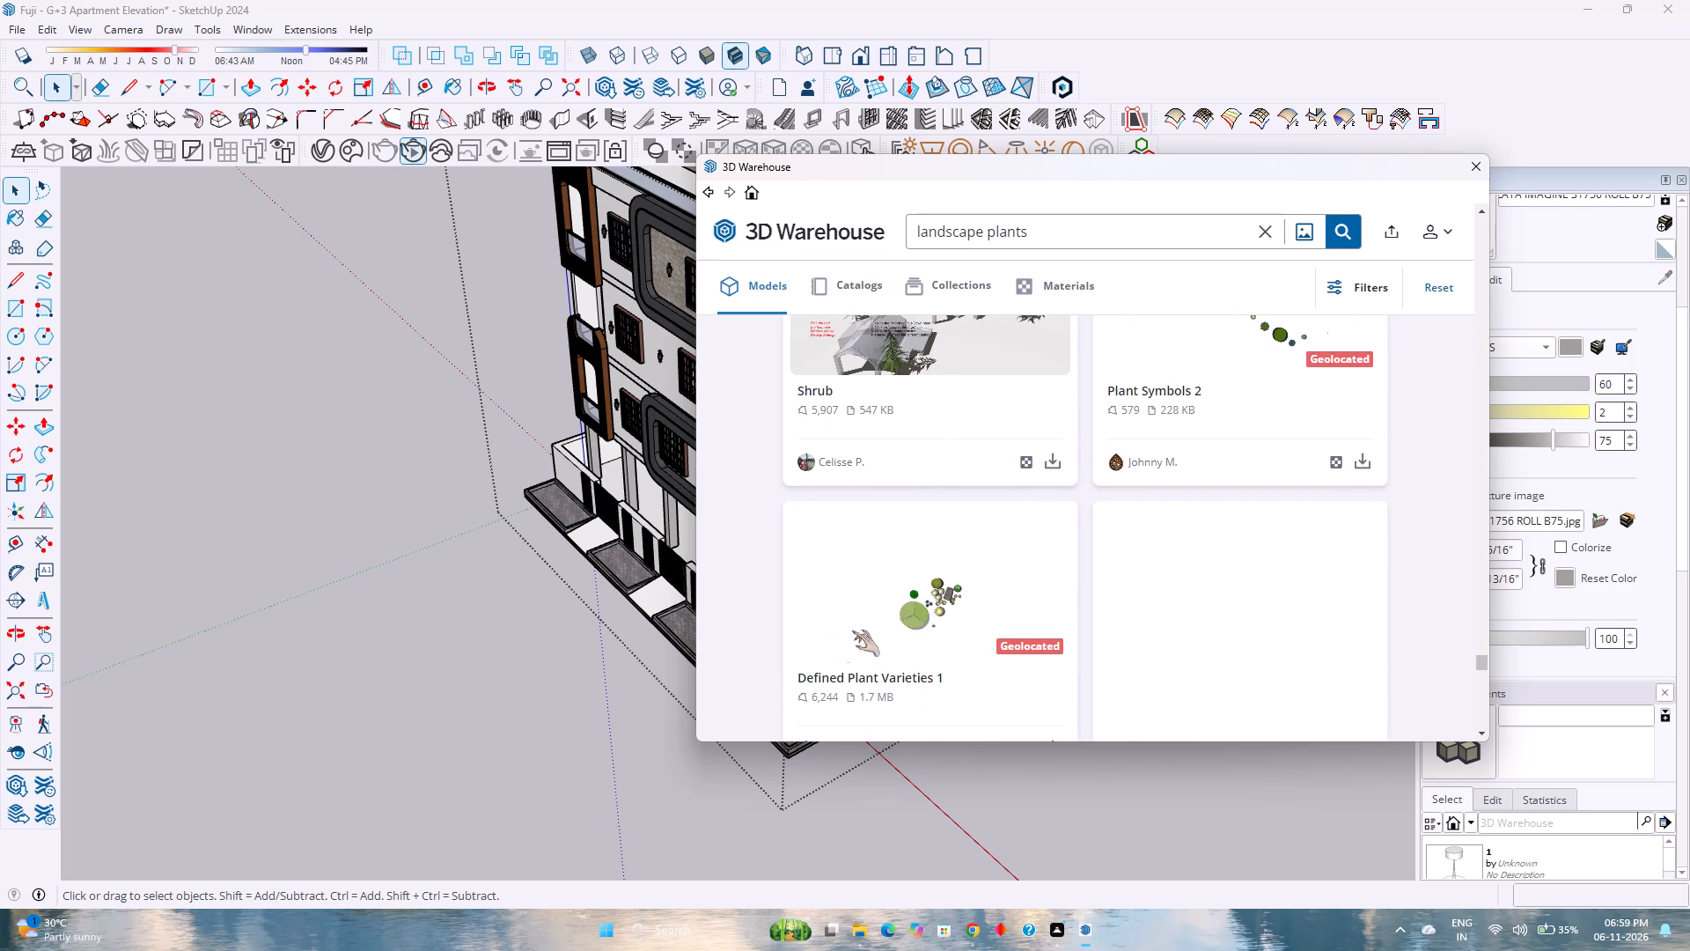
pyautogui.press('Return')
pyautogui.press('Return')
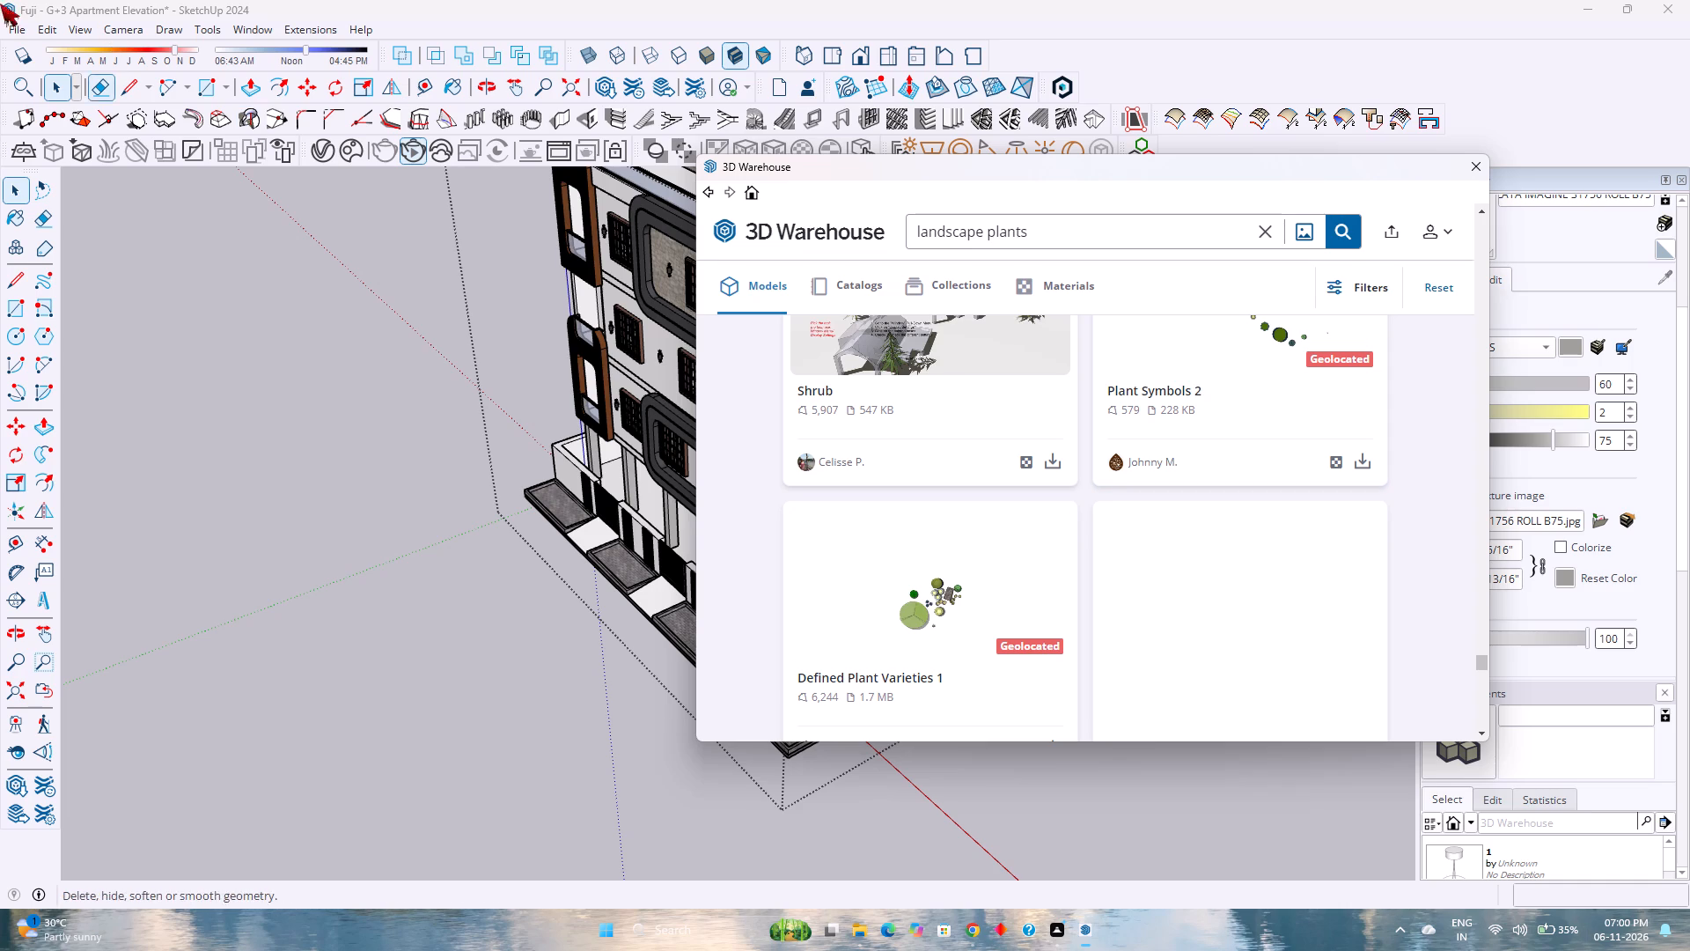
# Examine the remaining "landscape plants" results for shrubs, agaves, grasses and garden planters suited to the frontage strips.
pyautogui.scroll(-4, 950, 536)
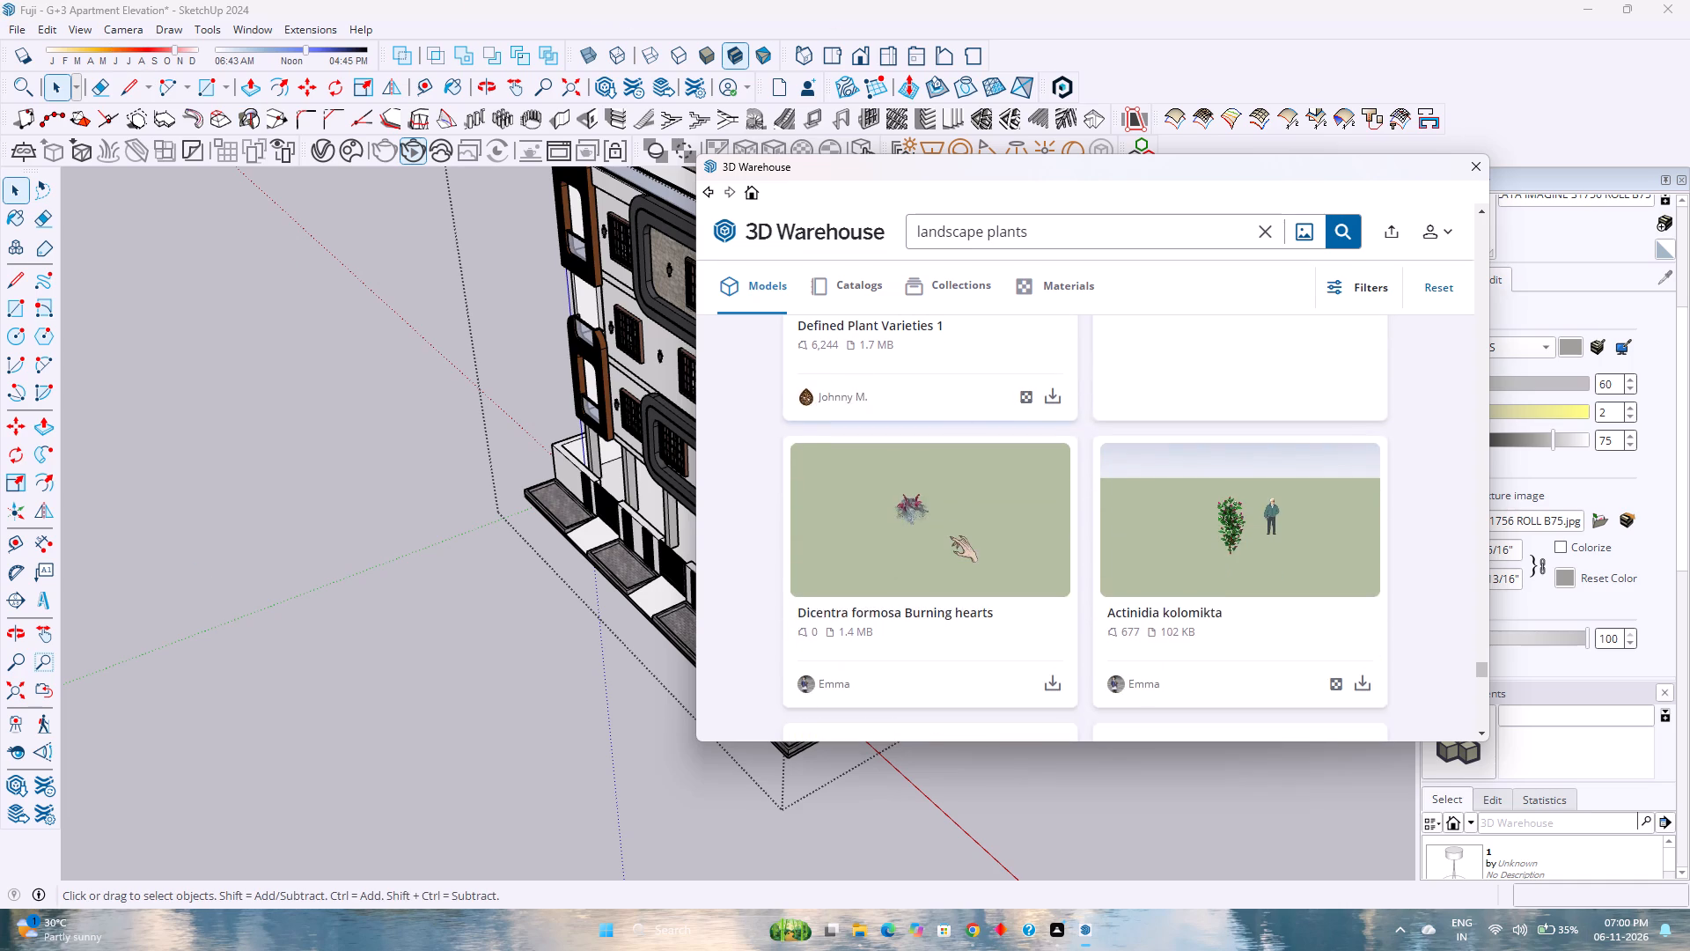
pyautogui.scroll(-6, 950, 536)
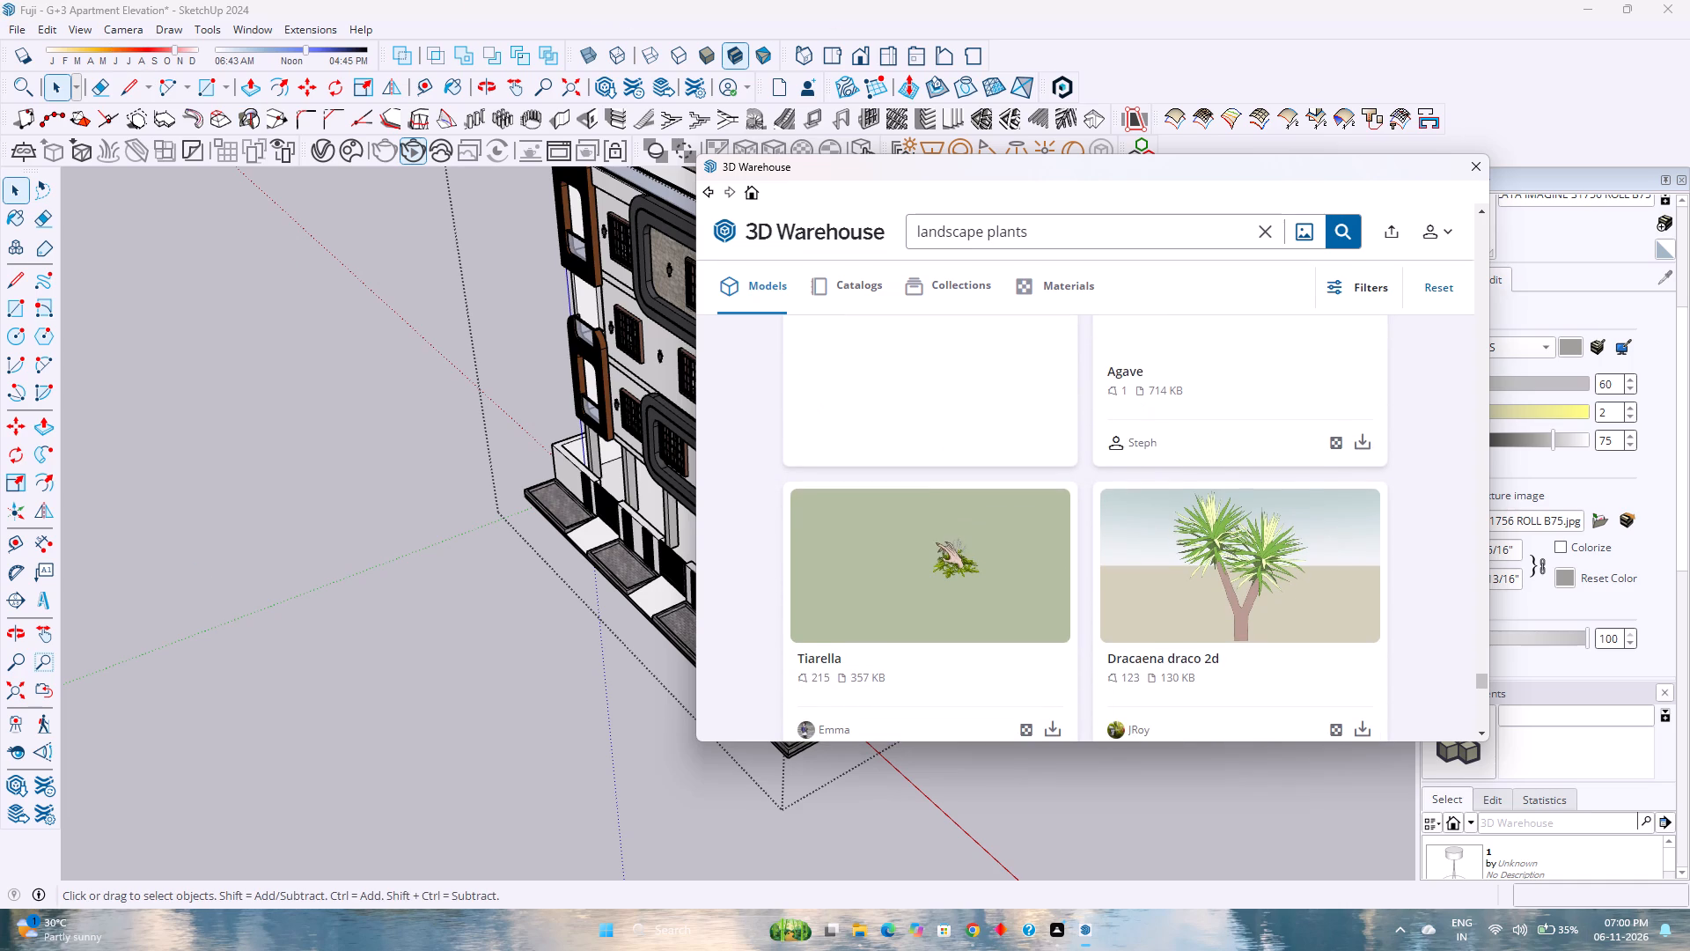
pyautogui.scroll(-11, 936, 544)
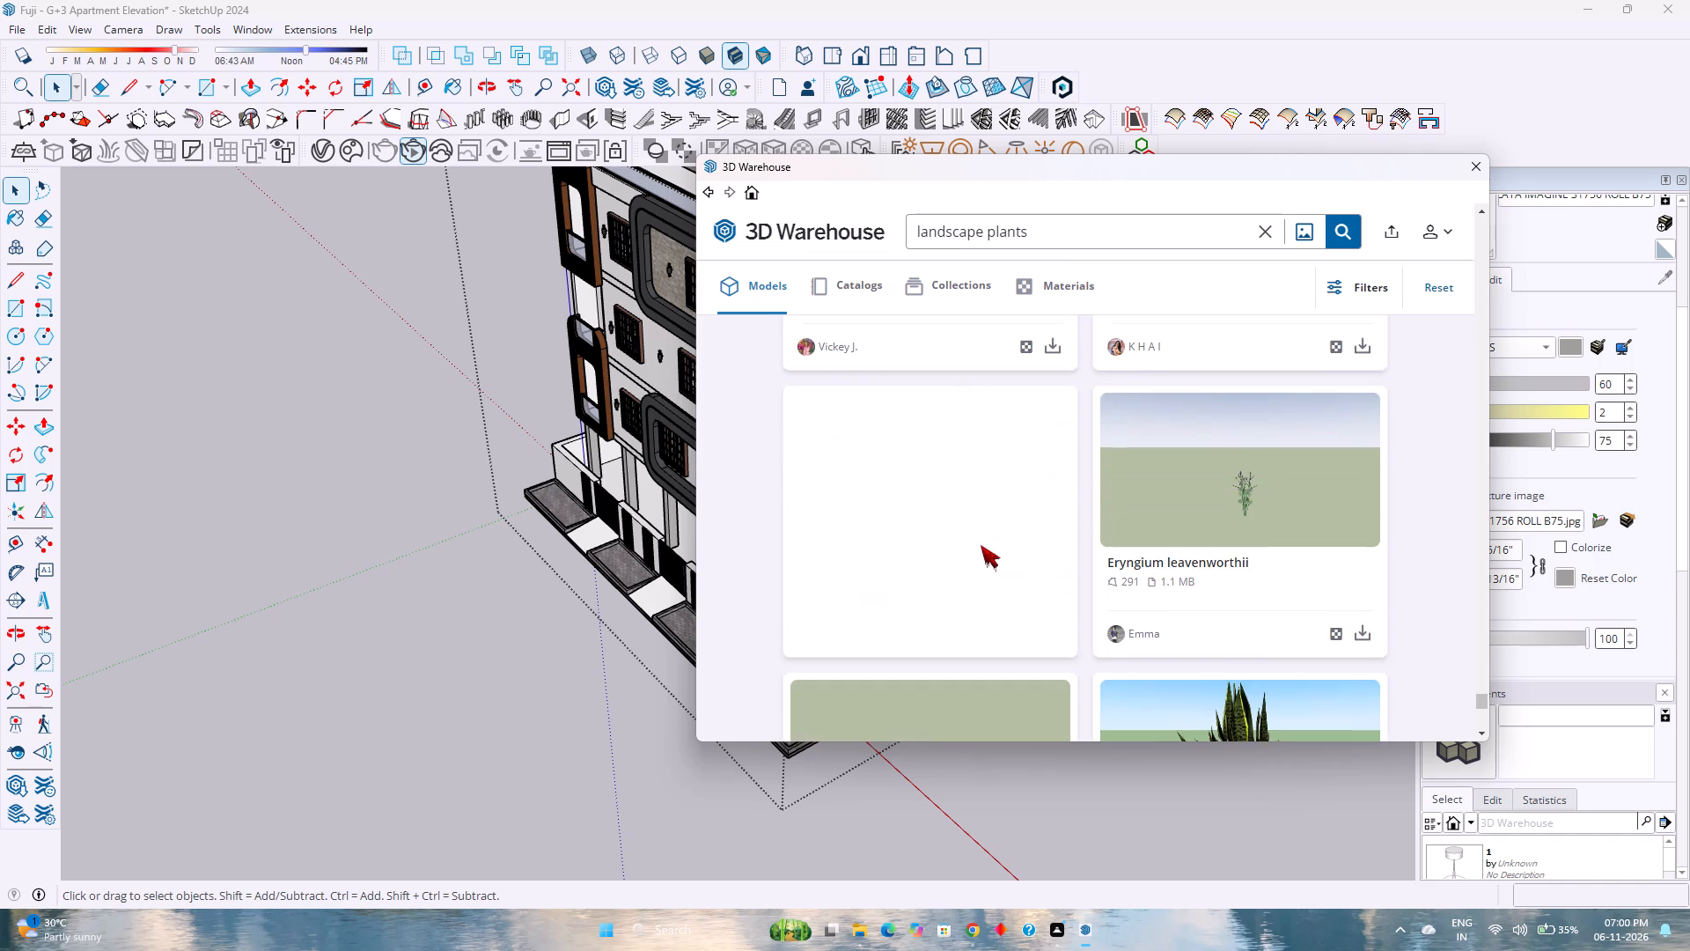
pyautogui.scroll(-7, 981, 545)
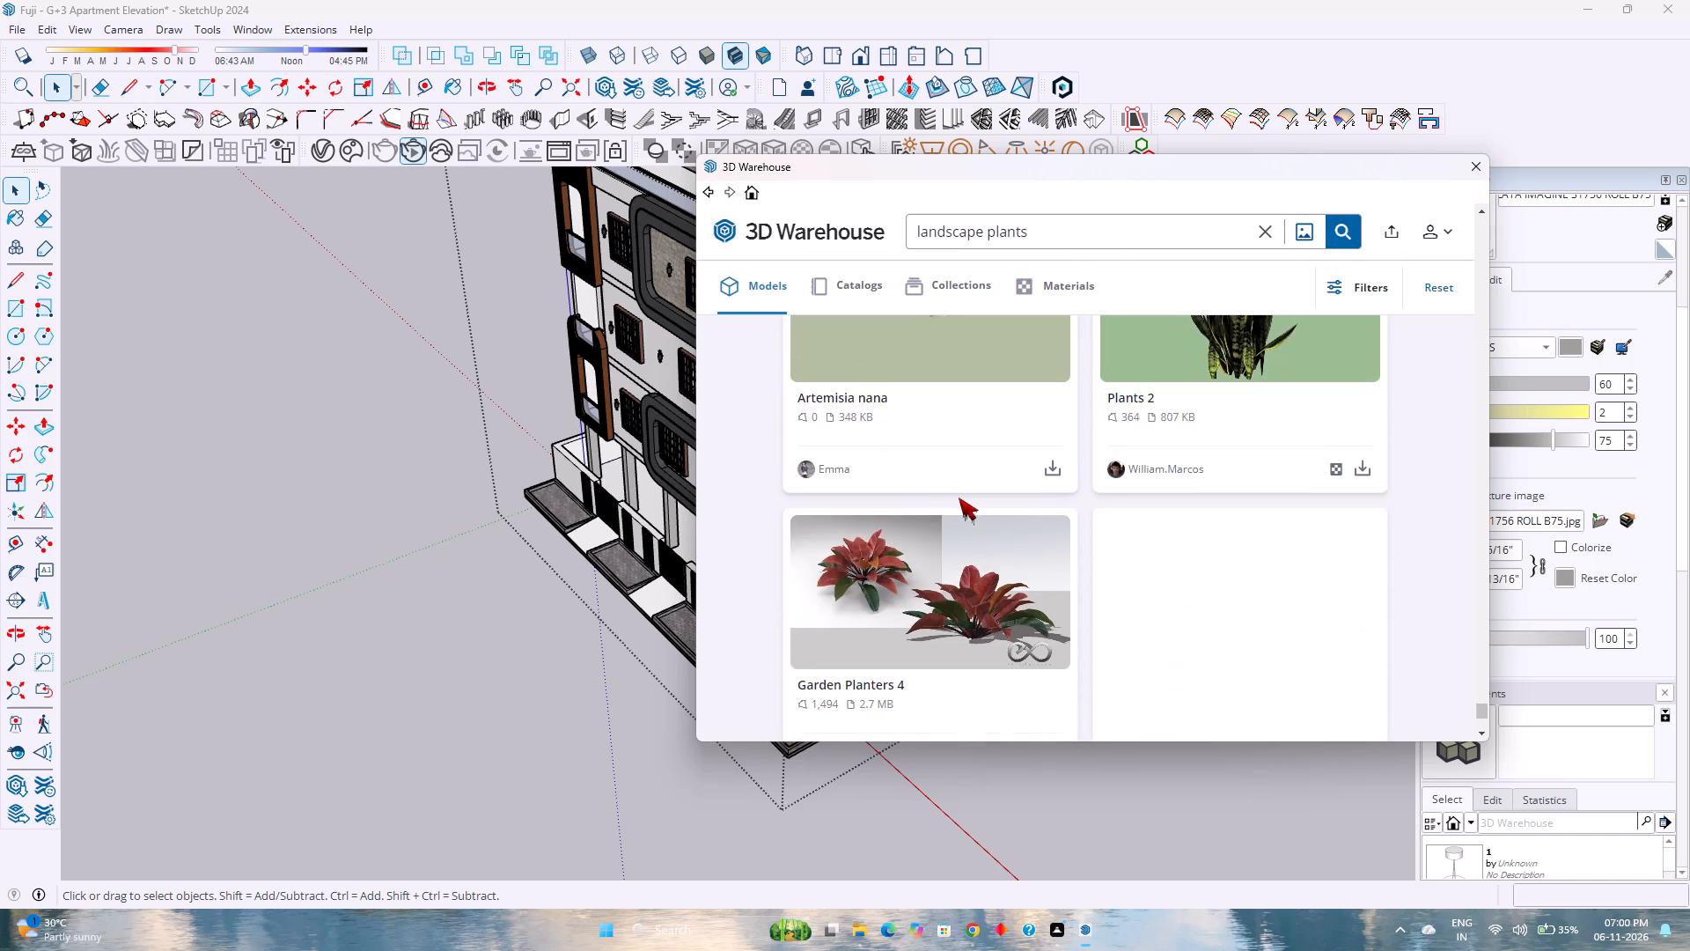
pyautogui.scroll(-5, 959, 498)
pyautogui.scroll(13, 959, 498)
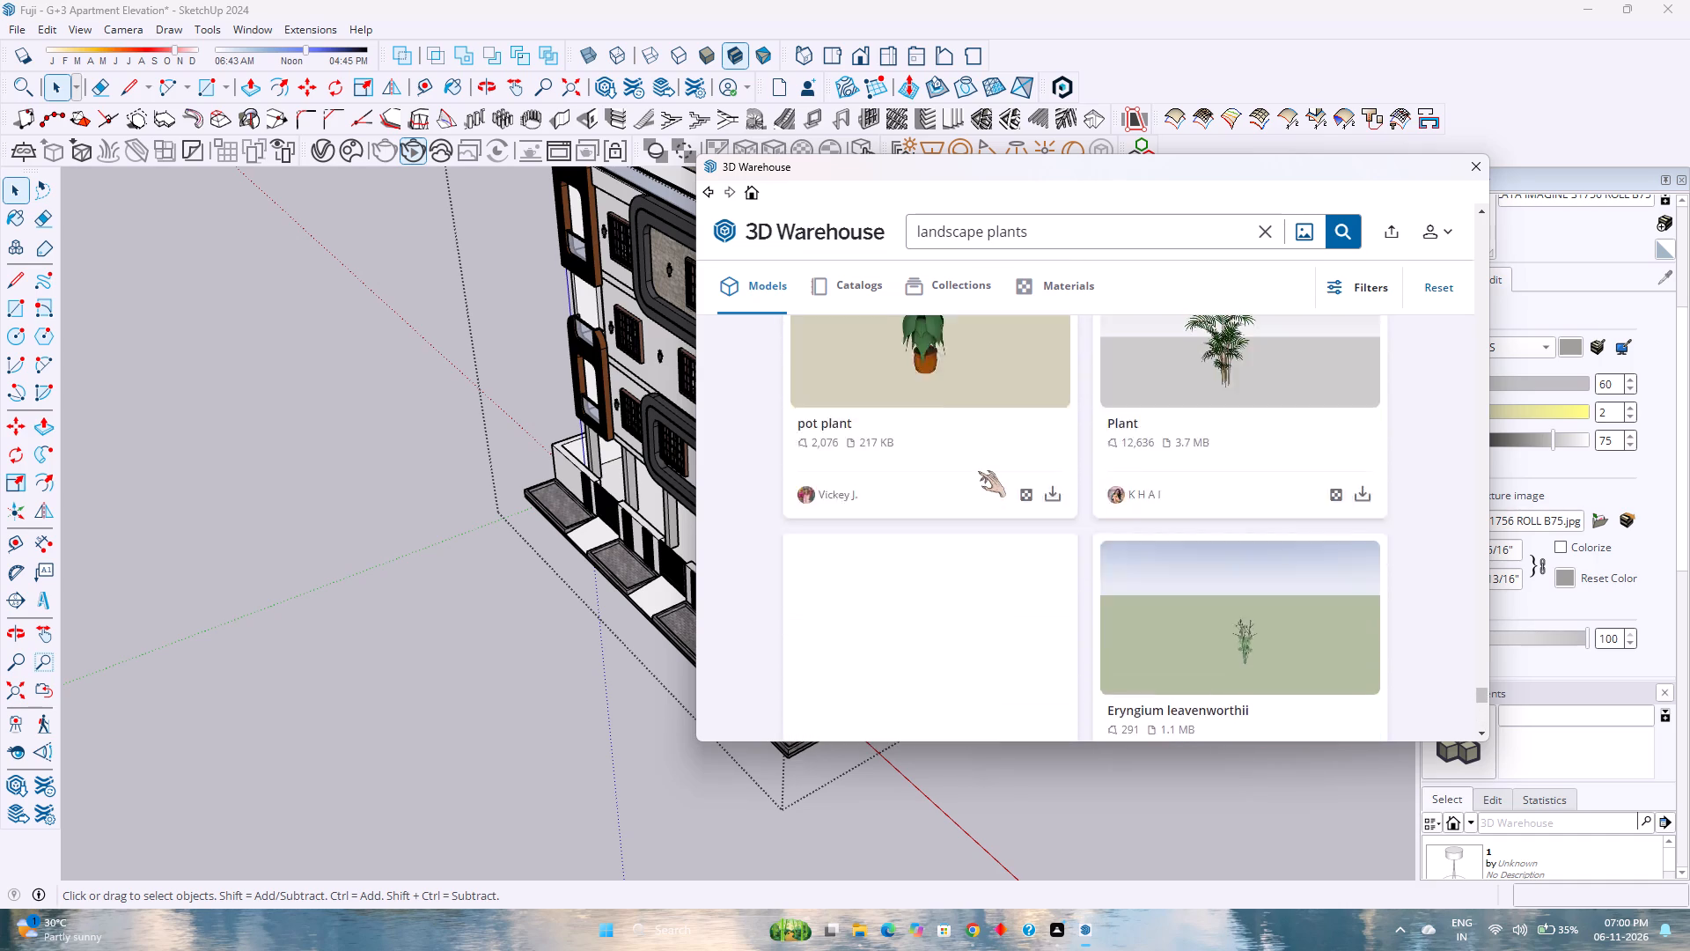
pyautogui.scroll(7, 978, 471)
pyautogui.scroll(-4, 978, 471)
pyautogui.scroll(4, 978, 471)
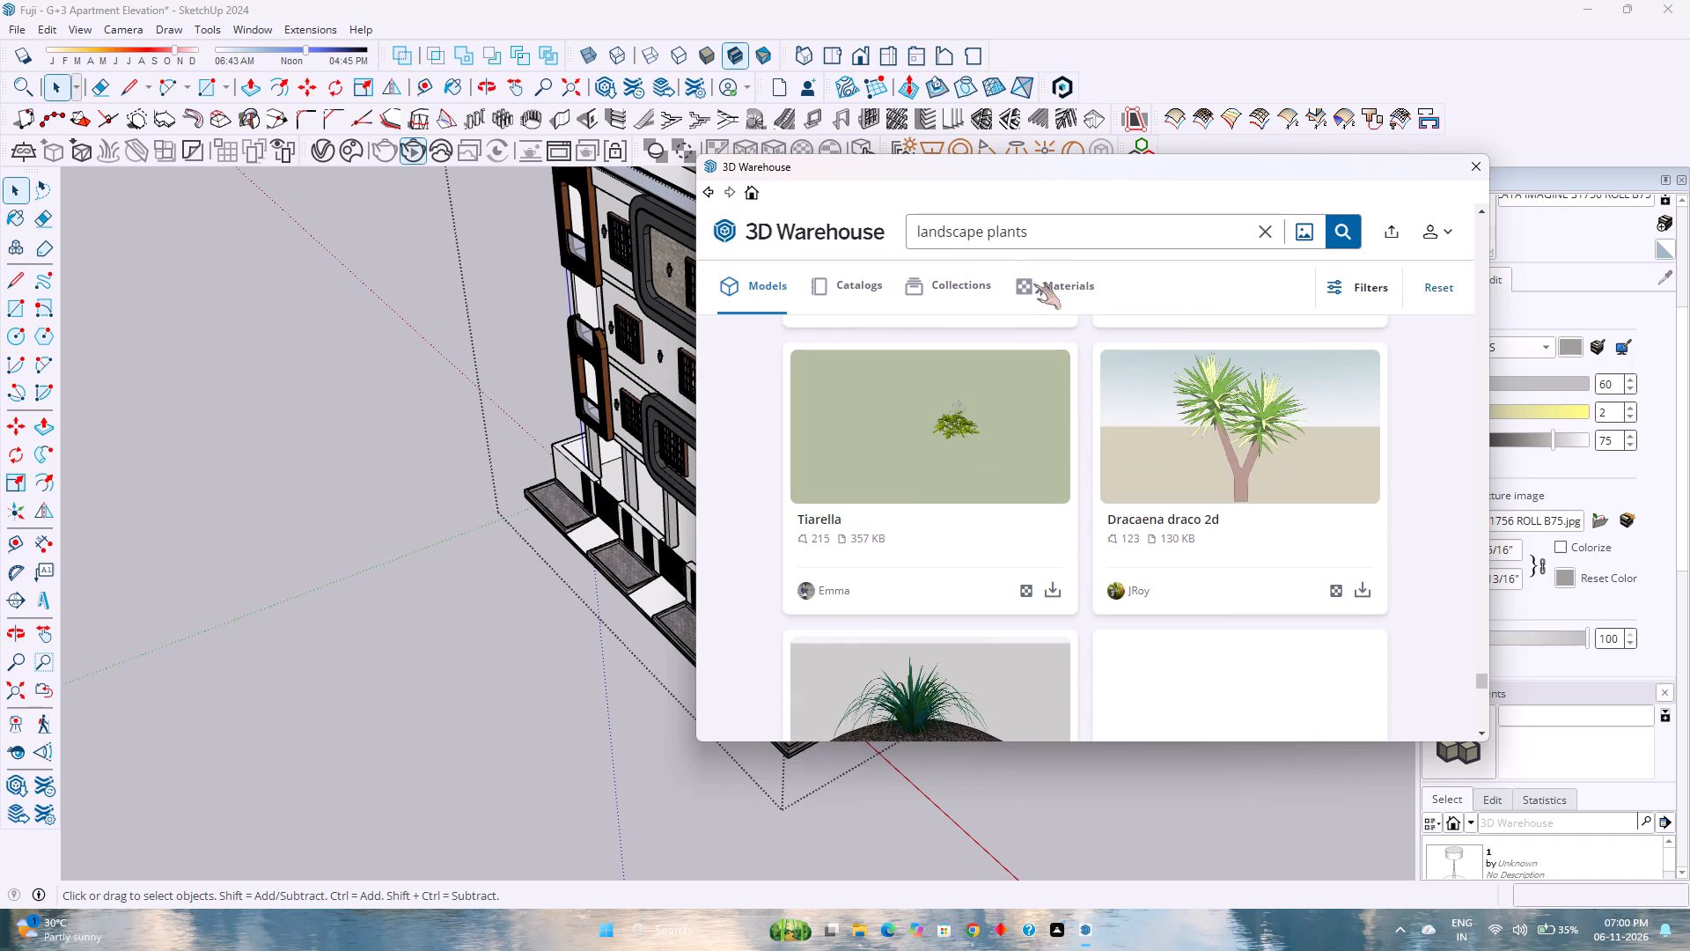
# Search the 3D Warehouse for "grass plants".
pyautogui.click(986, 225)
pyautogui.press('BackSpace')
pyautogui.press('BackSpace')
pyautogui.press('BackSpace')
pyautogui.press('BackSpace')
pyautogui.press('BackSpace')
pyautogui.press('BackSpace')
pyautogui.press('BackSpace')
pyautogui.press('BackSpace')
pyautogui.press('BackSpace')
pyautogui.press('BackSpace')
pyautogui.press('BackSpace')
pyautogui.press('BackSpace')
pyautogui.press('BackSpace')
pyautogui.press('BackSpace')
pyautogui.press('BackSpace')
pyautogui.press('BackSpace')
pyautogui.press('BackSpace')
pyautogui.press('BackSpace')
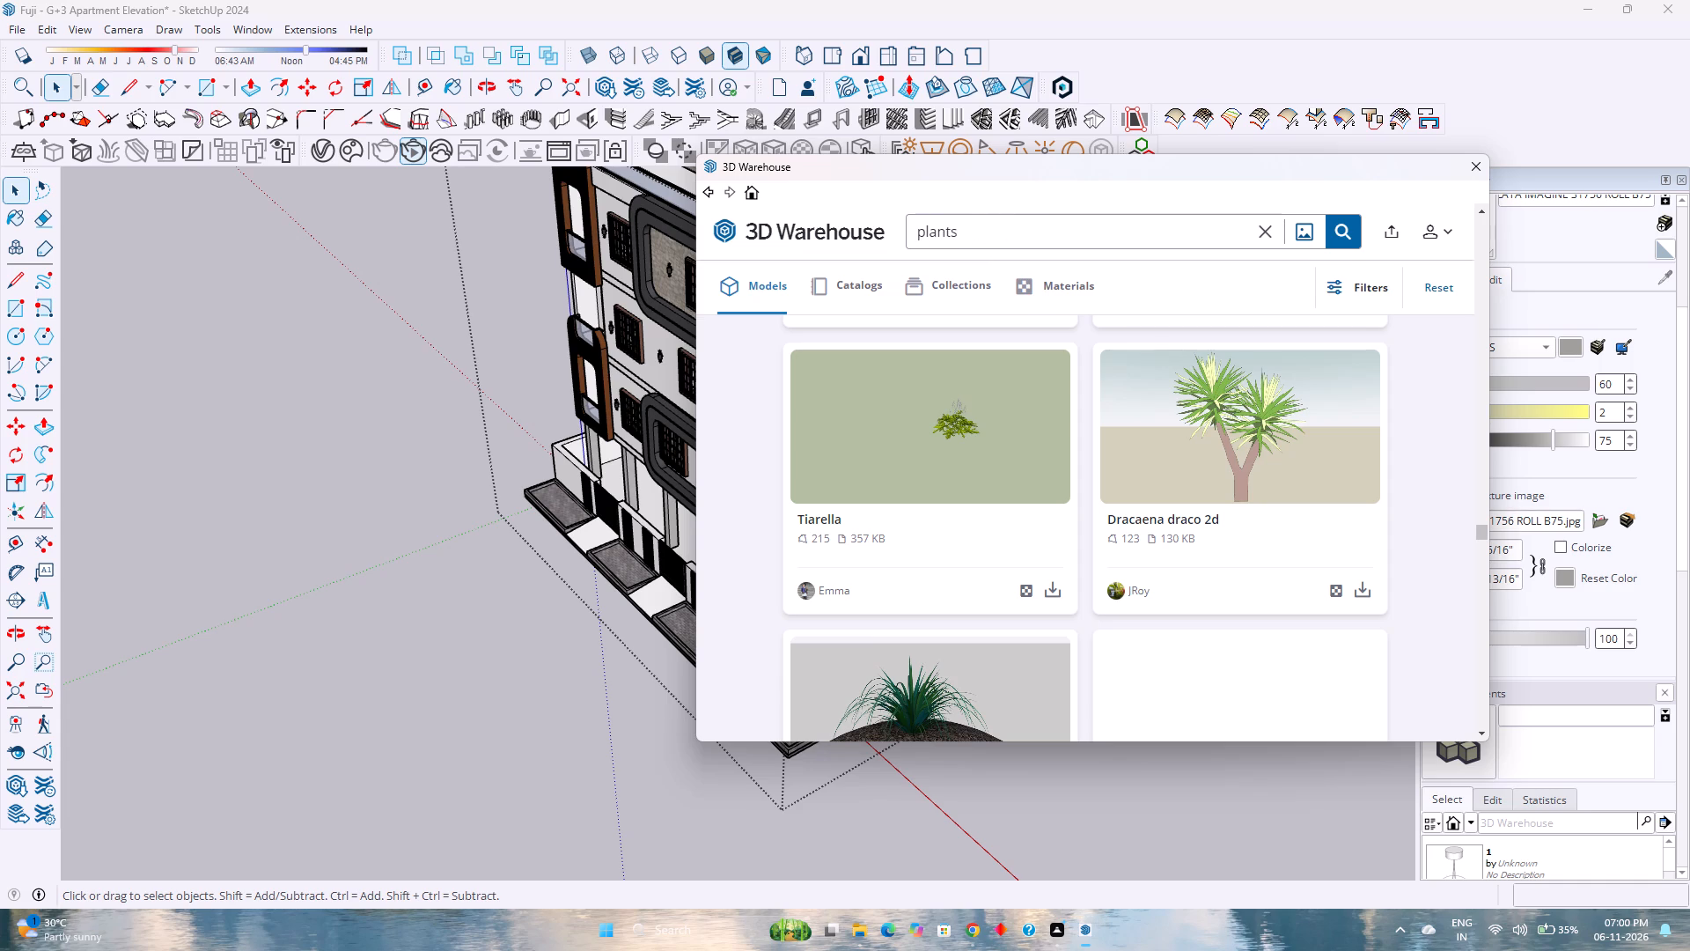
pyautogui.write('grass')
pyautogui.press('space')
pyautogui.press('Return')
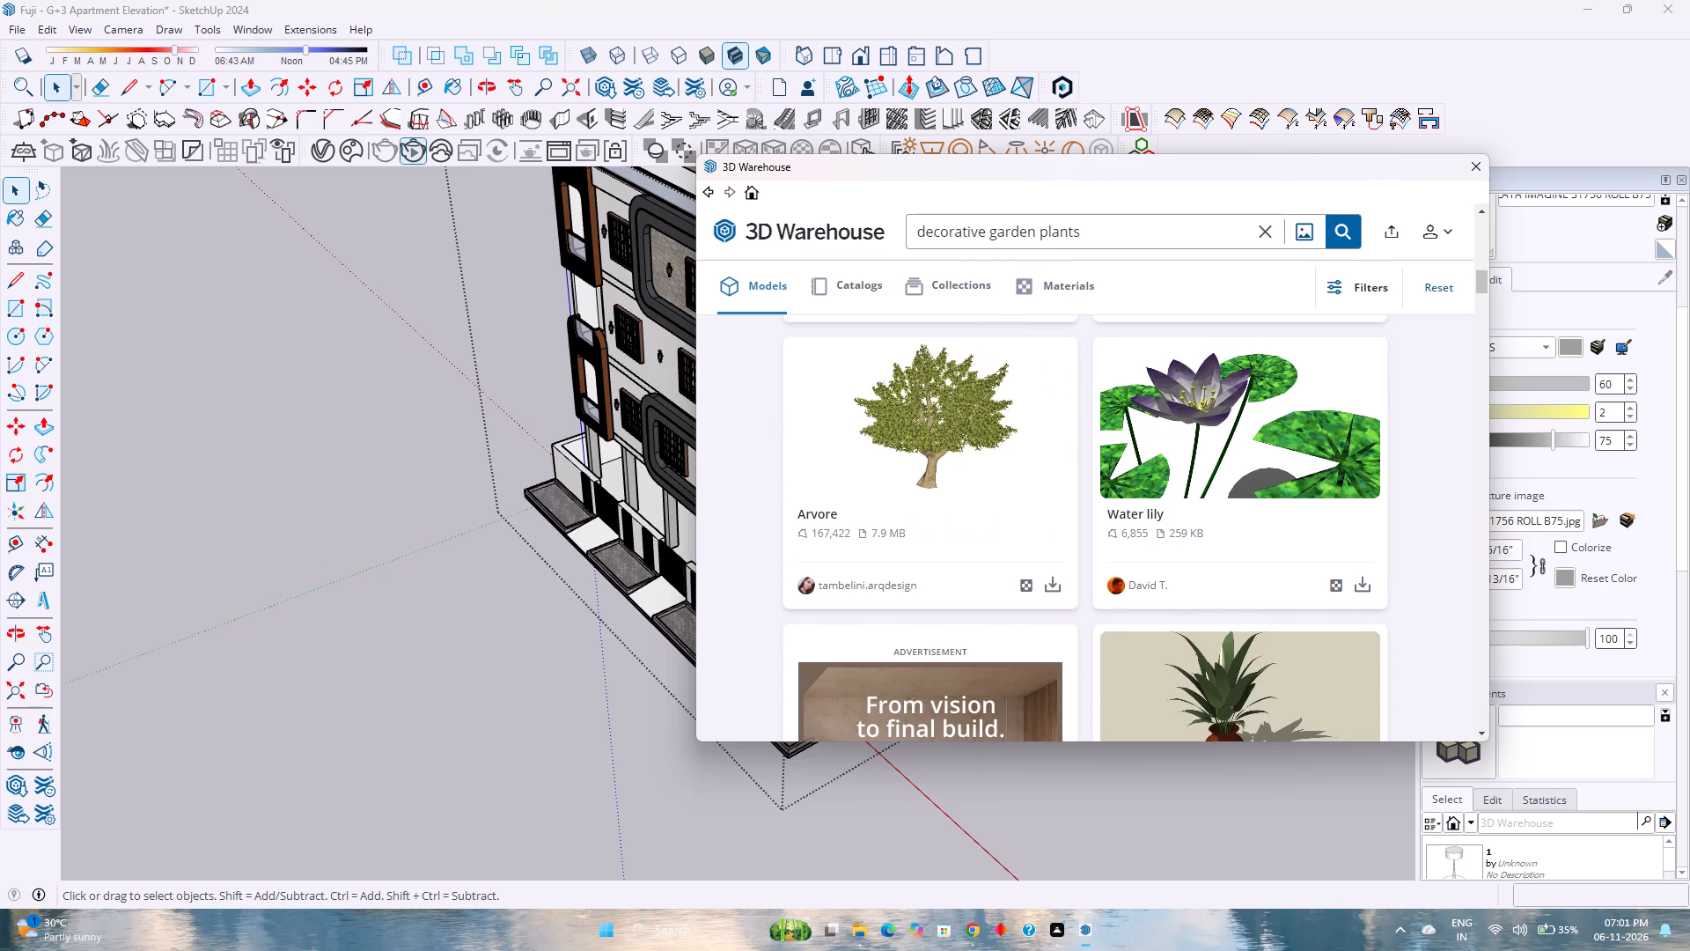
# Change the 3D Warehouse search to "decorative landscape plants".
pyautogui.click(1035, 229)
pyautogui.press('BackSpace')
pyautogui.press('BackSpace')
pyautogui.press('BackSpace')
pyautogui.press('BackSpace')
pyautogui.press('BackSpace')
pyautogui.press('BackSpace')
pyautogui.write('ladnsc[ae')
pyautogui.press('Return')
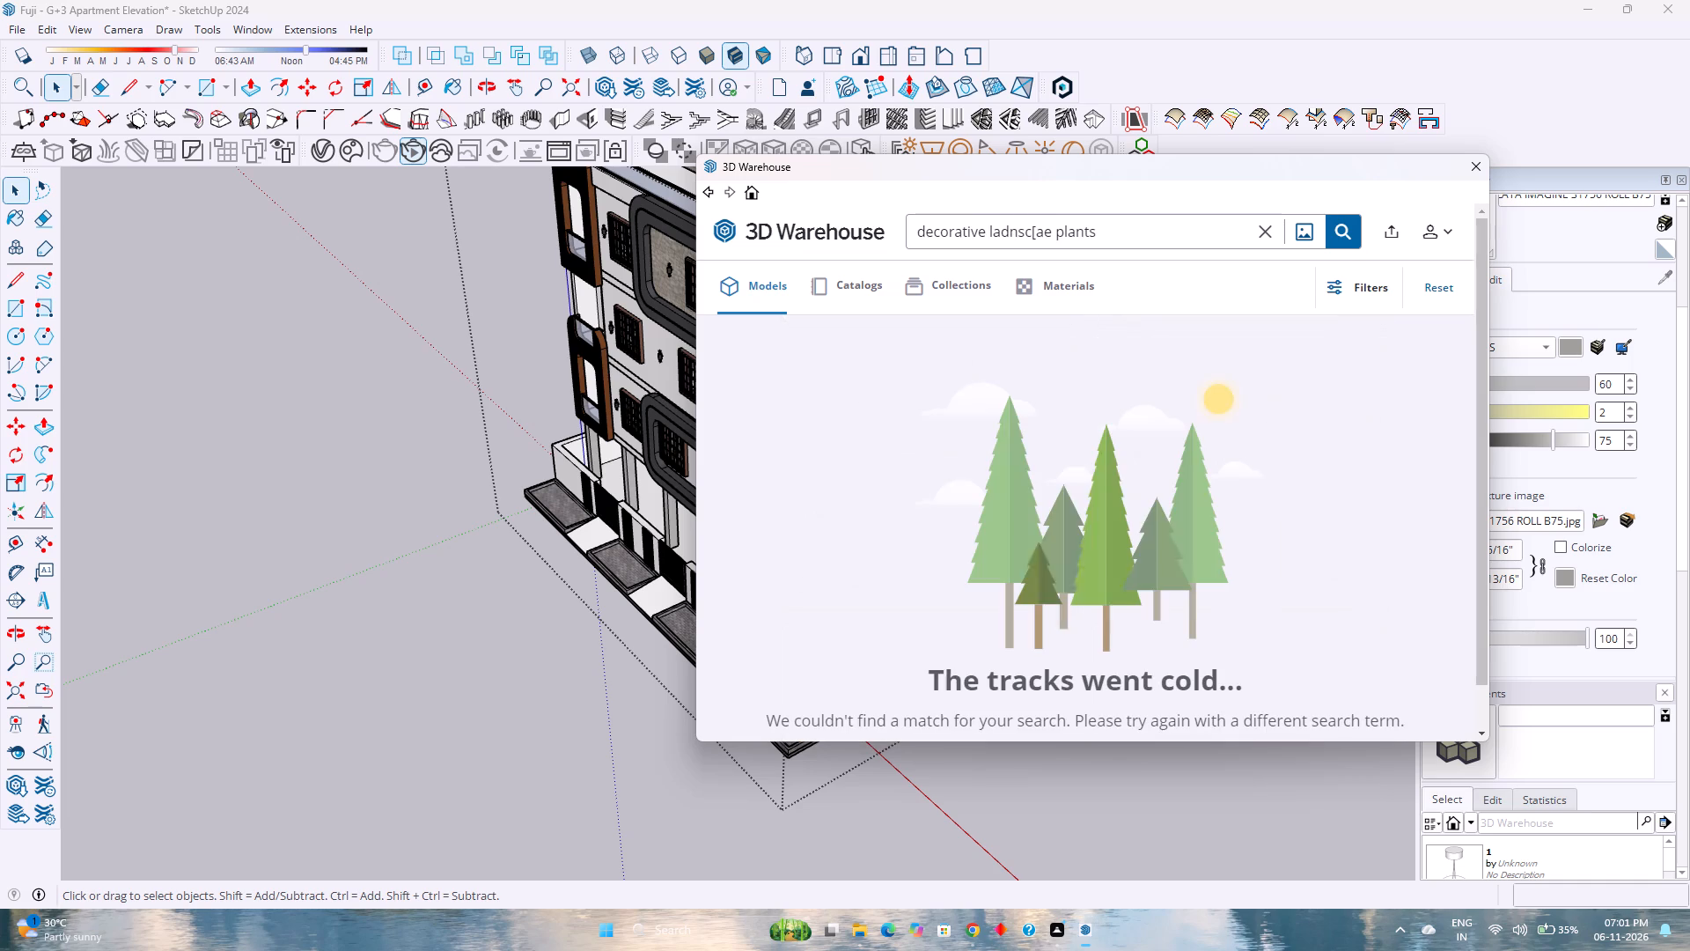
pyautogui.press('BackSpace')
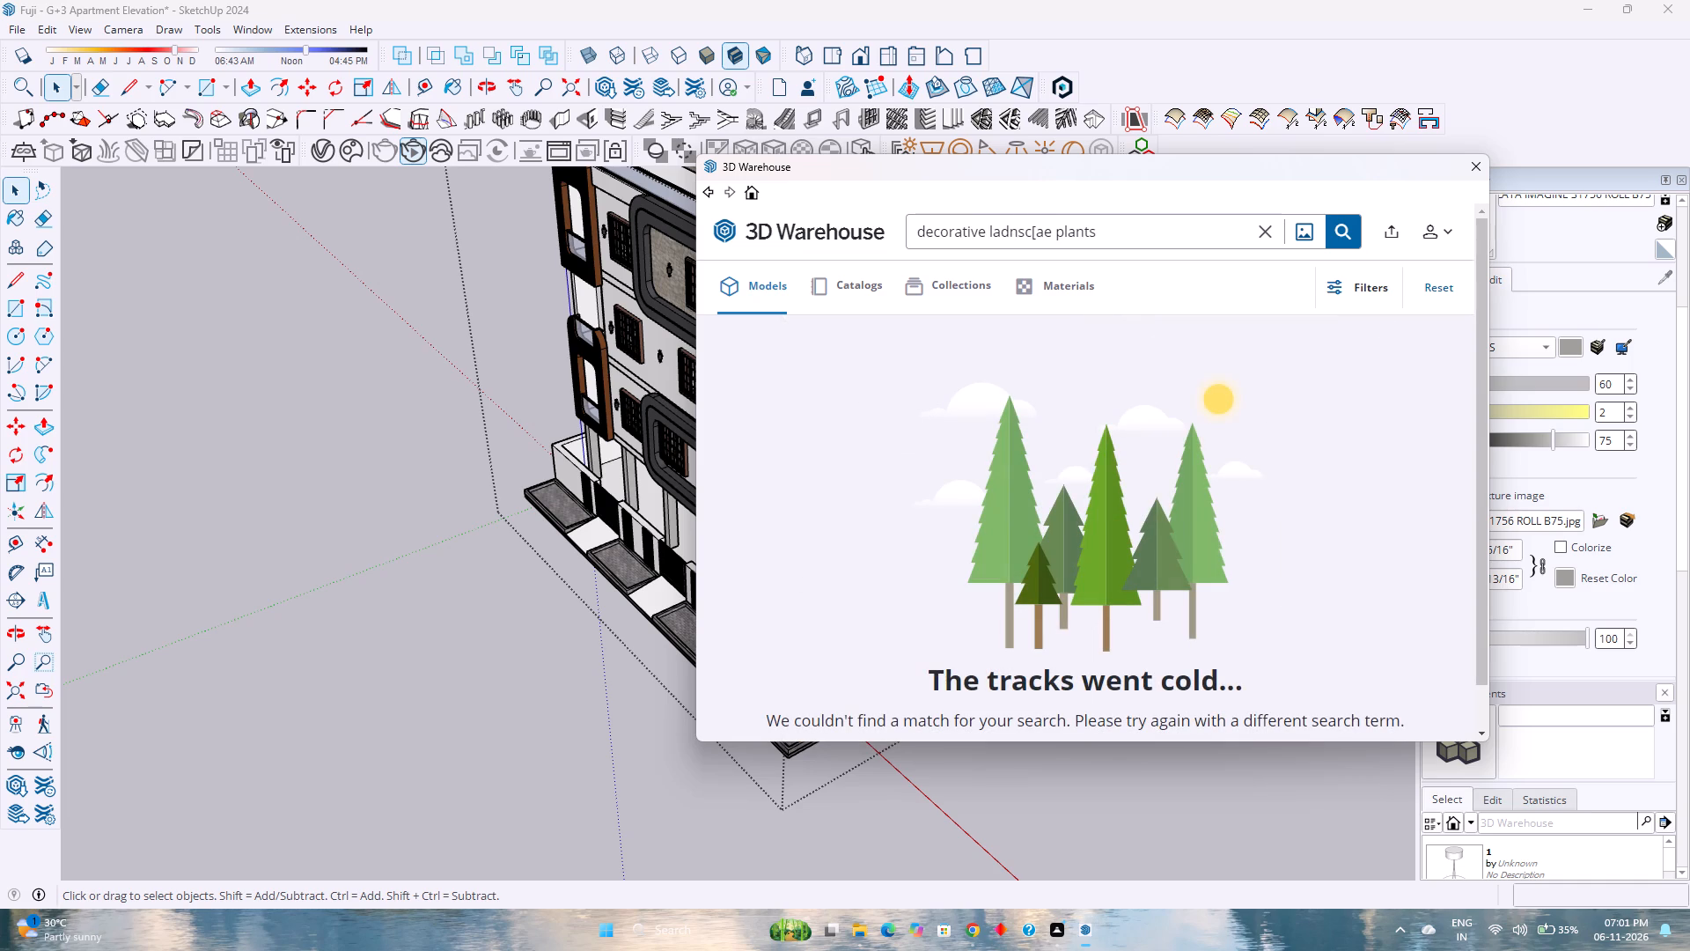
pyautogui.click(1035, 231)
pyautogui.press('Right')
pyautogui.press('BackSpace')
pyautogui.press('BackSpace')
pyautogui.write('ap')
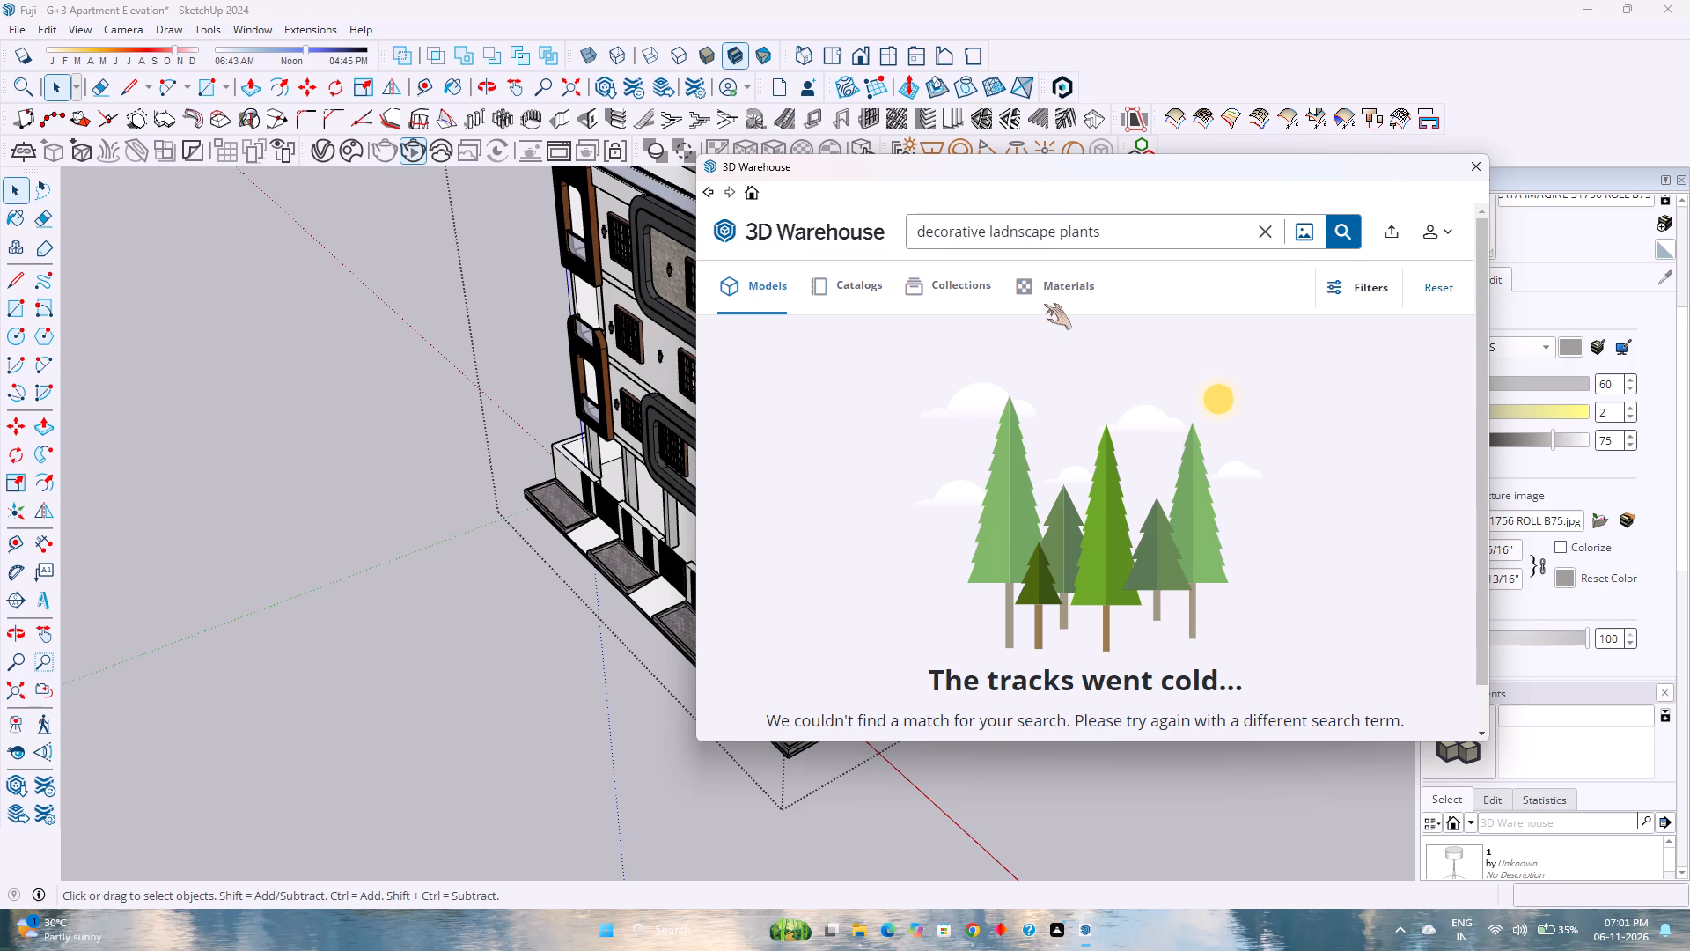
pyautogui.press('Return')
pyautogui.scroll(-4, 1079, 616)
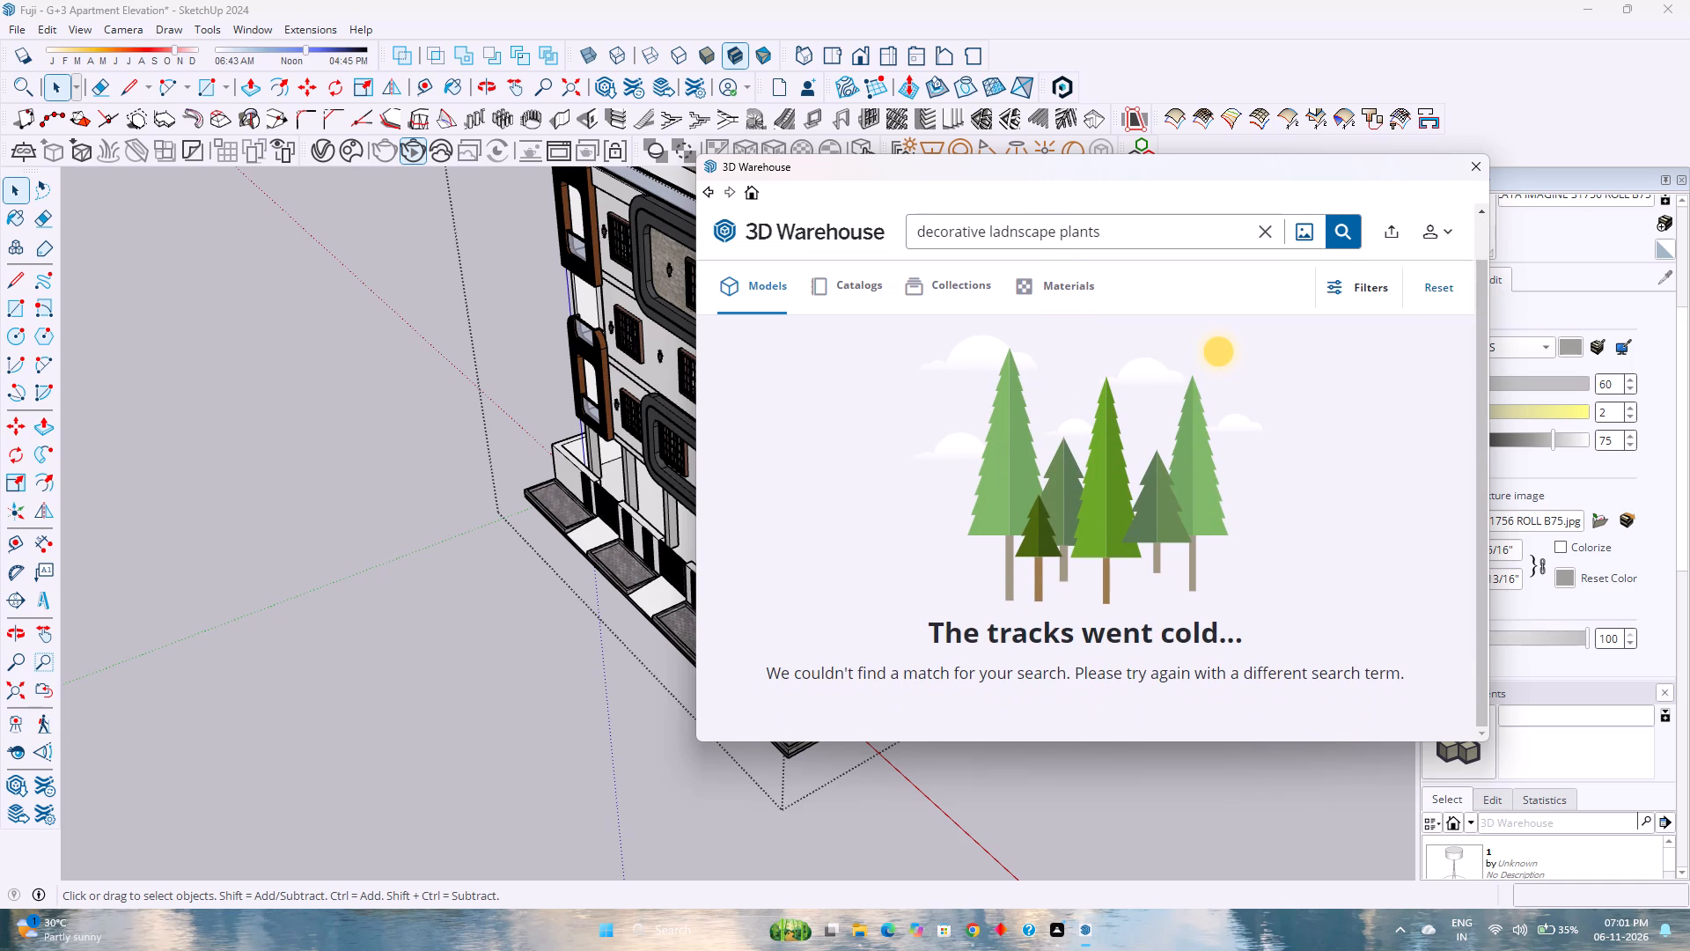
pyautogui.click(1022, 233)
pyautogui.press('Left')
pyautogui.press('BackSpace')
pyautogui.press('BackSpace')
pyautogui.write('nd')
pyautogui.press('Return')
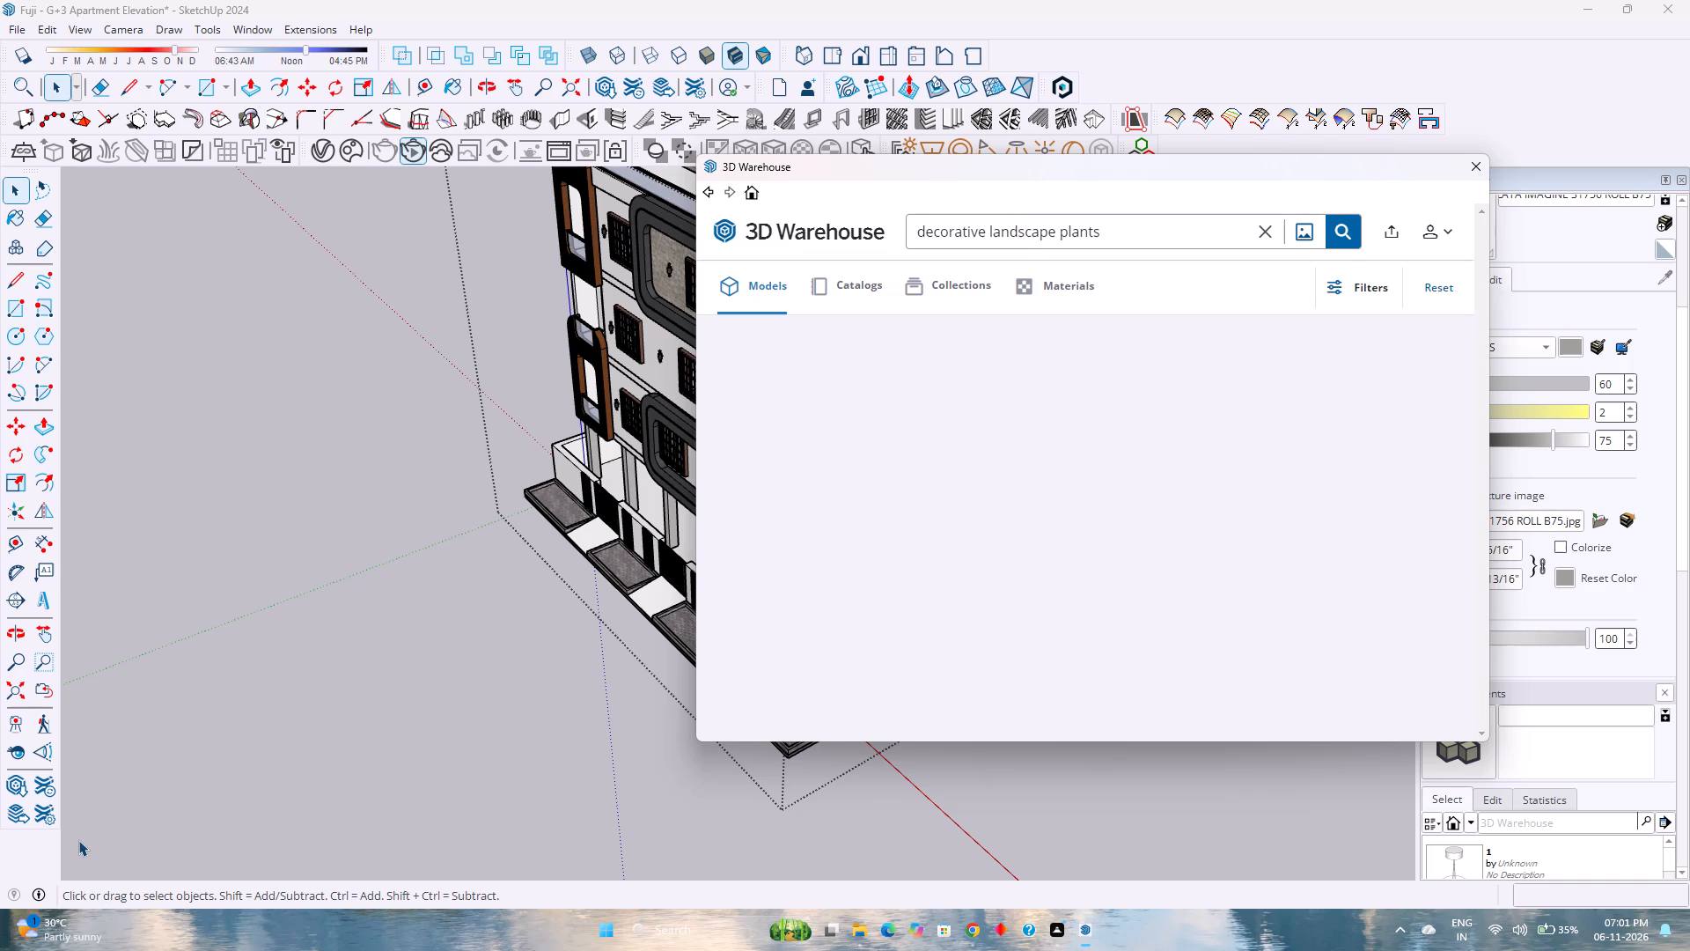
# Examine the first "decorative landscape plants" results, comparing fern and concrete planters, potted plants and hanging baskets for the building's frontage.
pyautogui.scroll(4, 1240, 447)
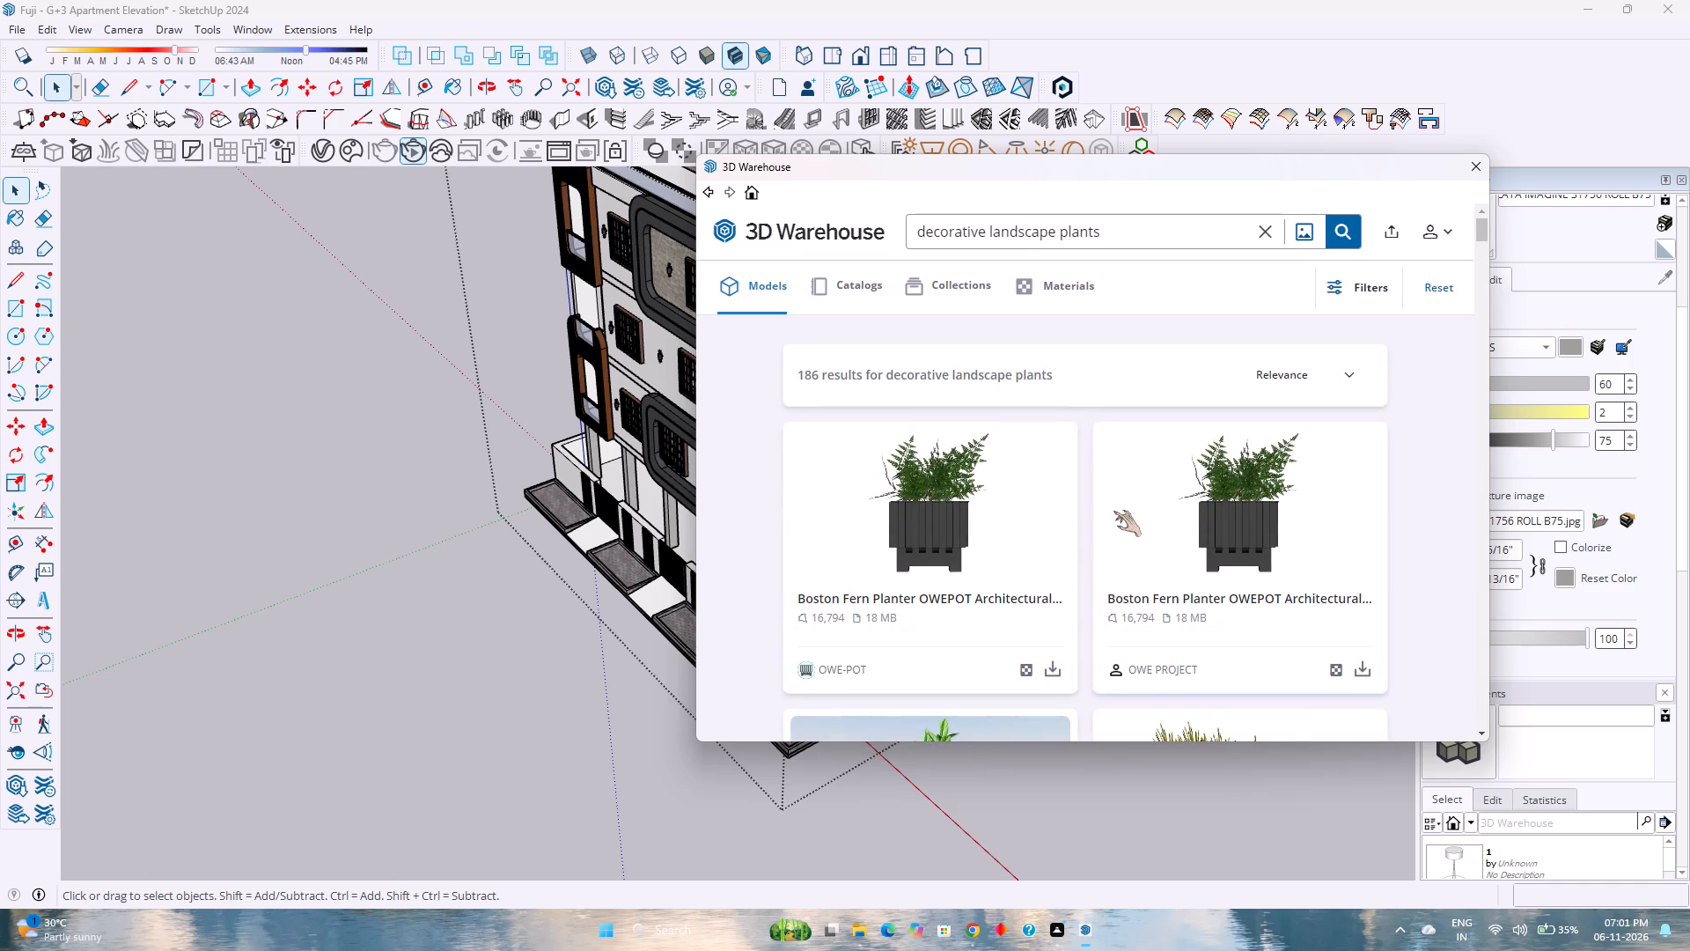
pyautogui.scroll(-4, 1113, 511)
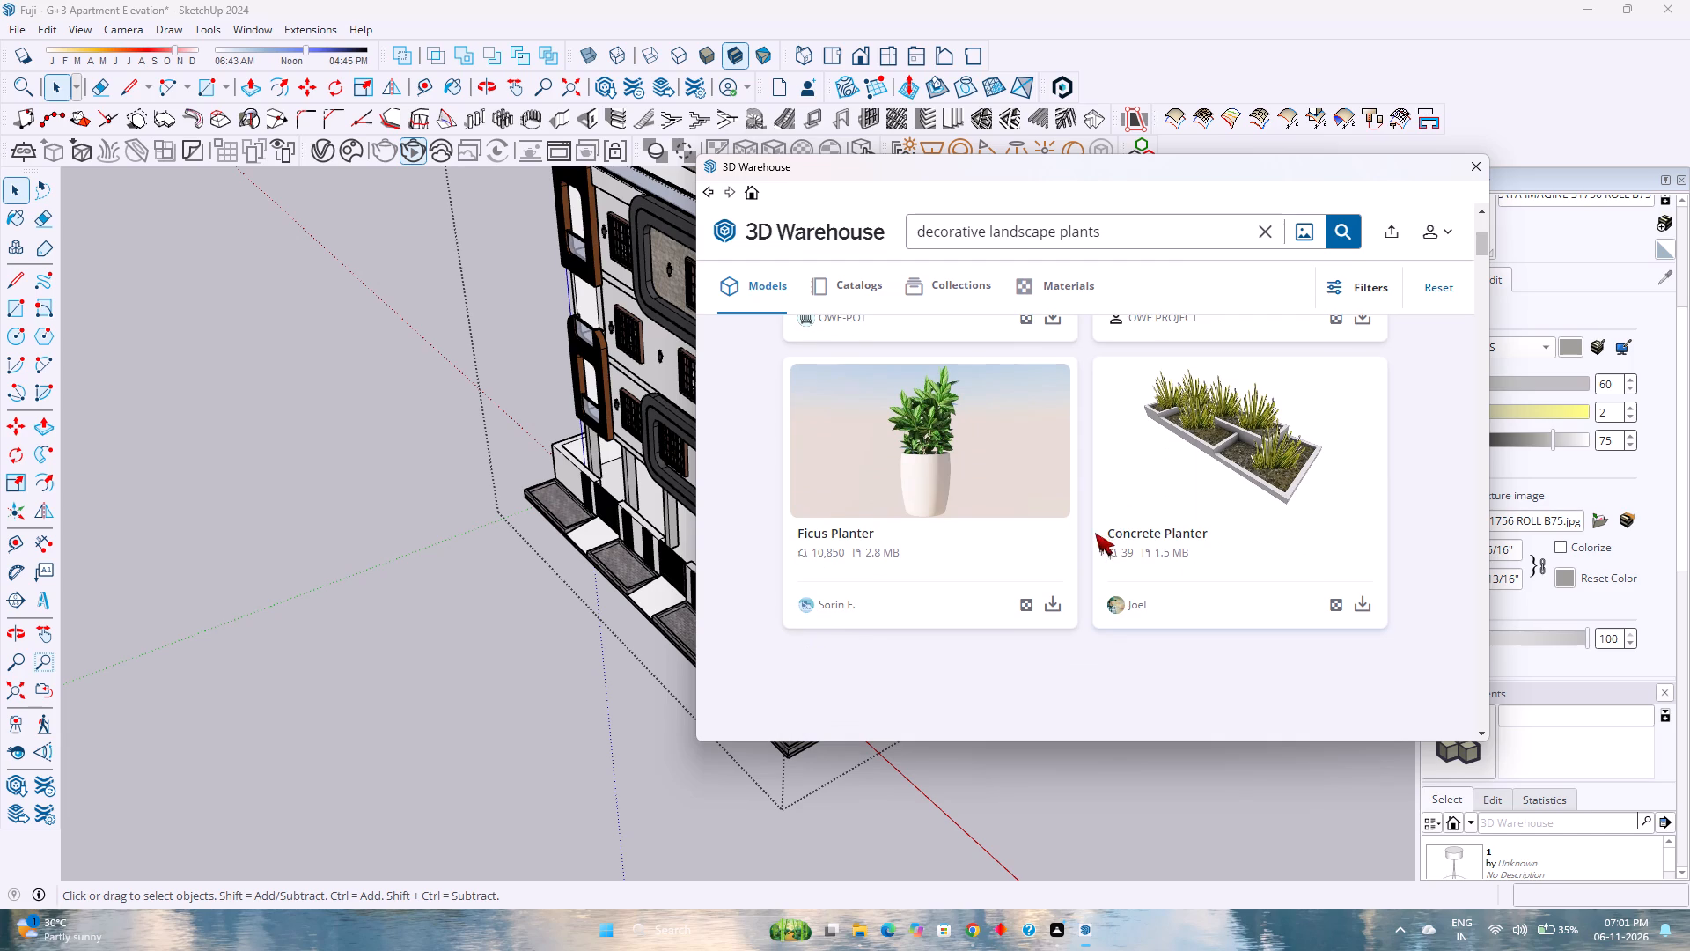
pyautogui.scroll(-4, 1034, 570)
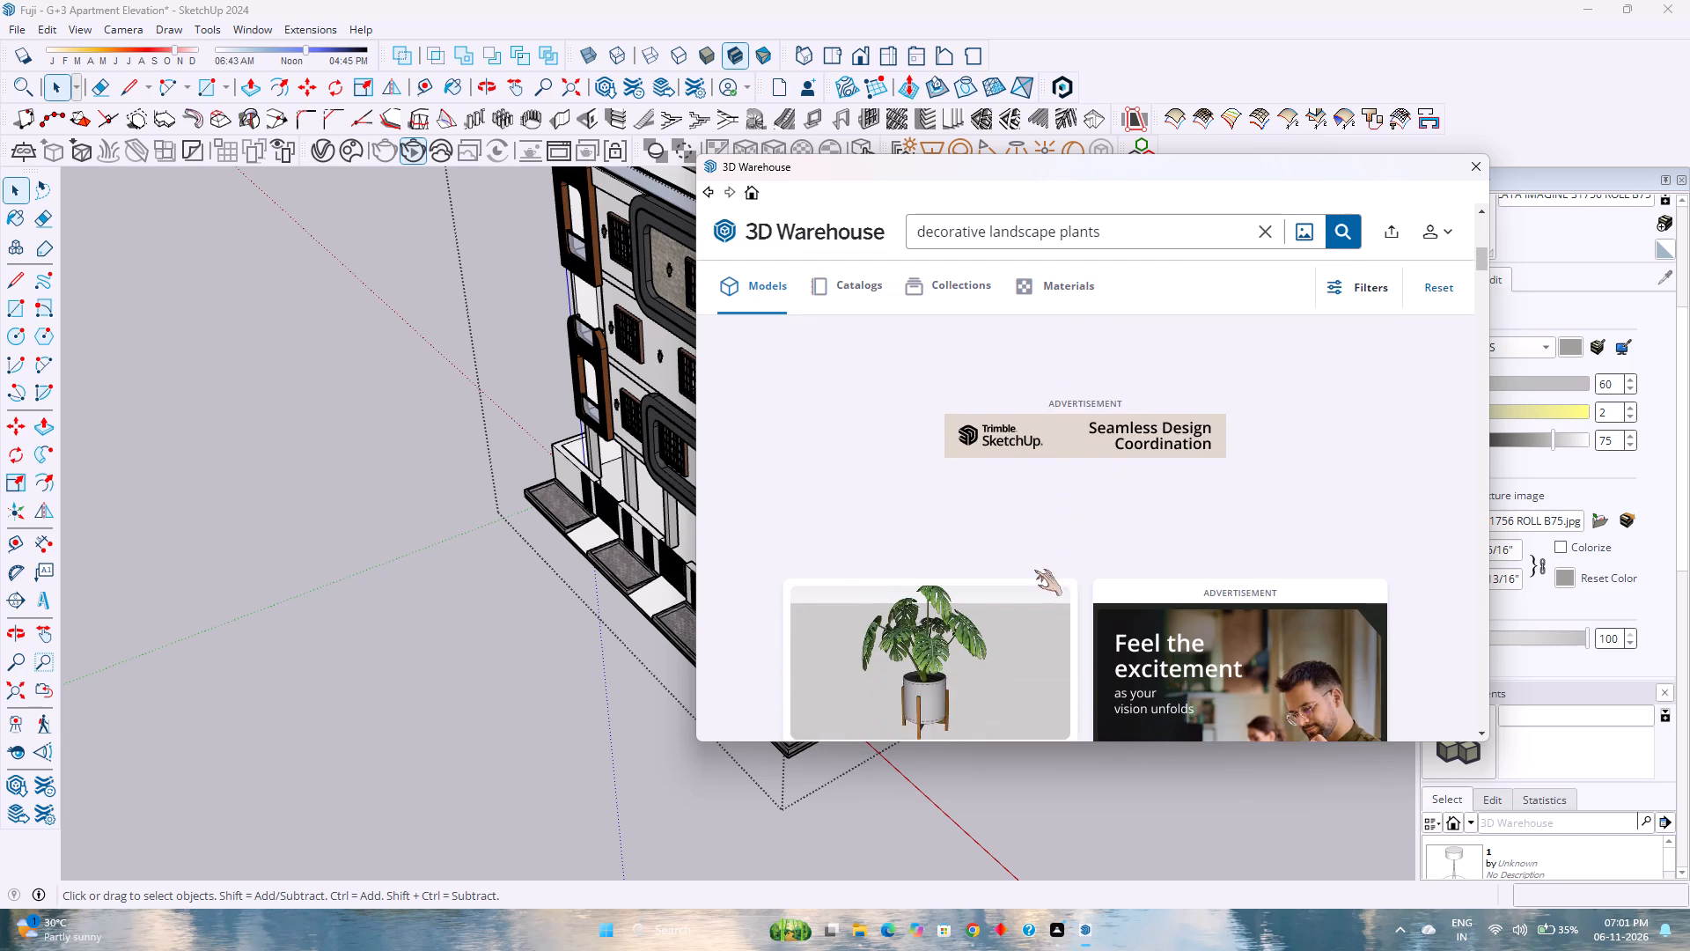
pyautogui.scroll(-14, 1034, 570)
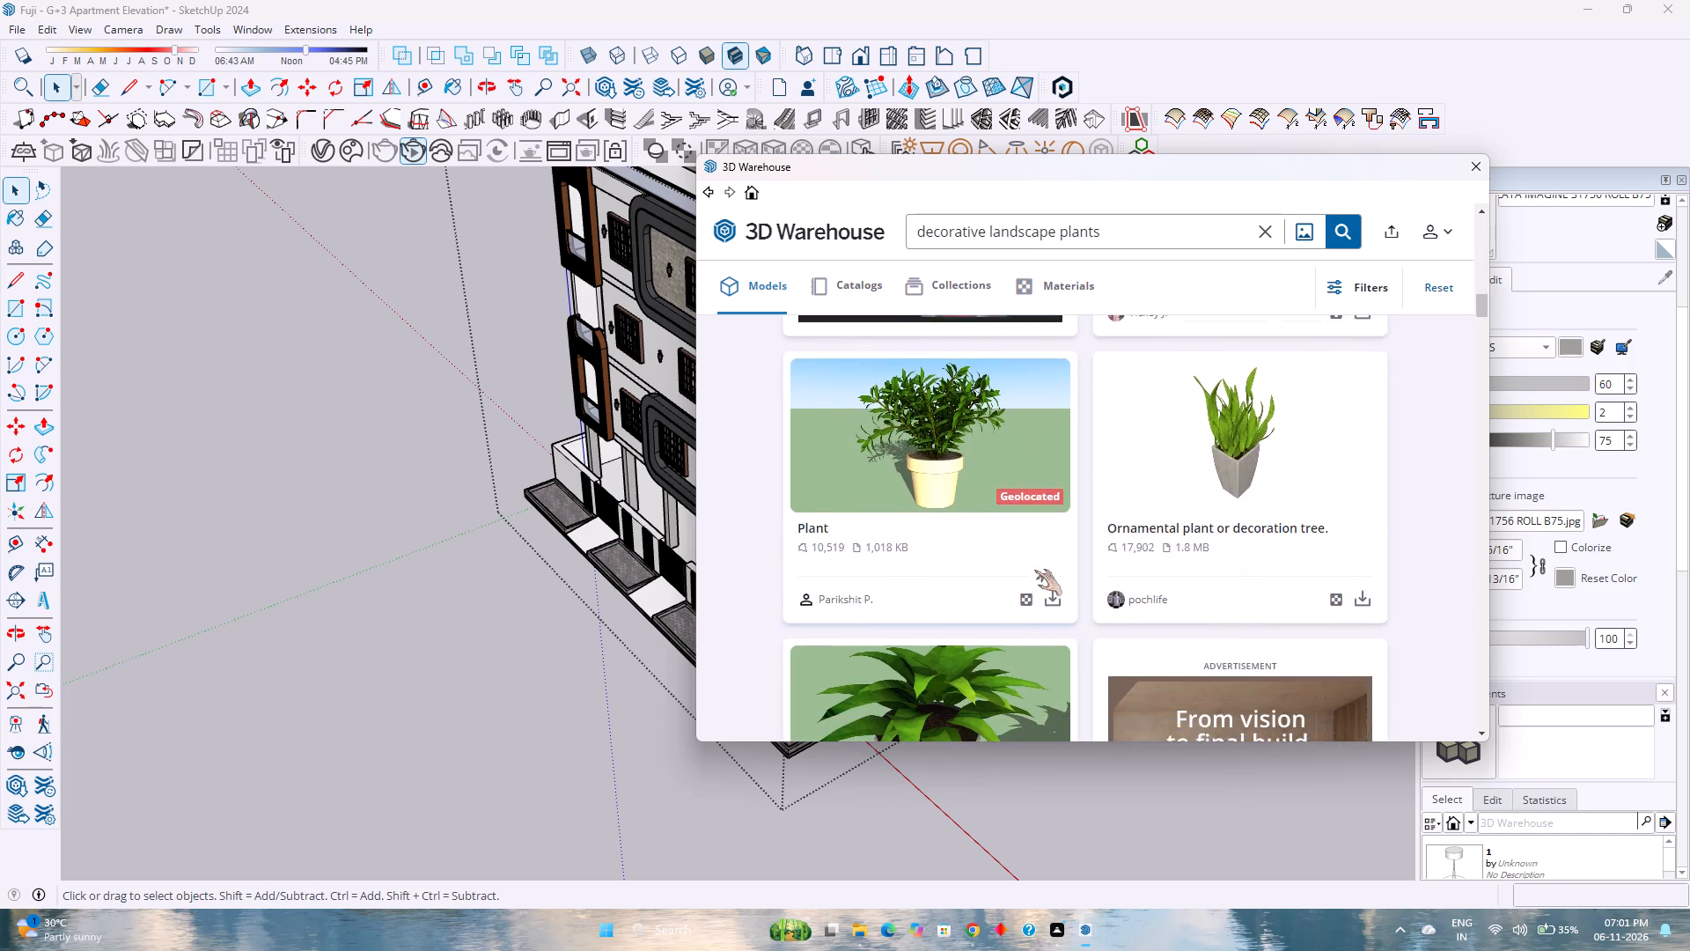
pyautogui.scroll(-8, 1034, 570)
pyautogui.scroll(2, 1034, 570)
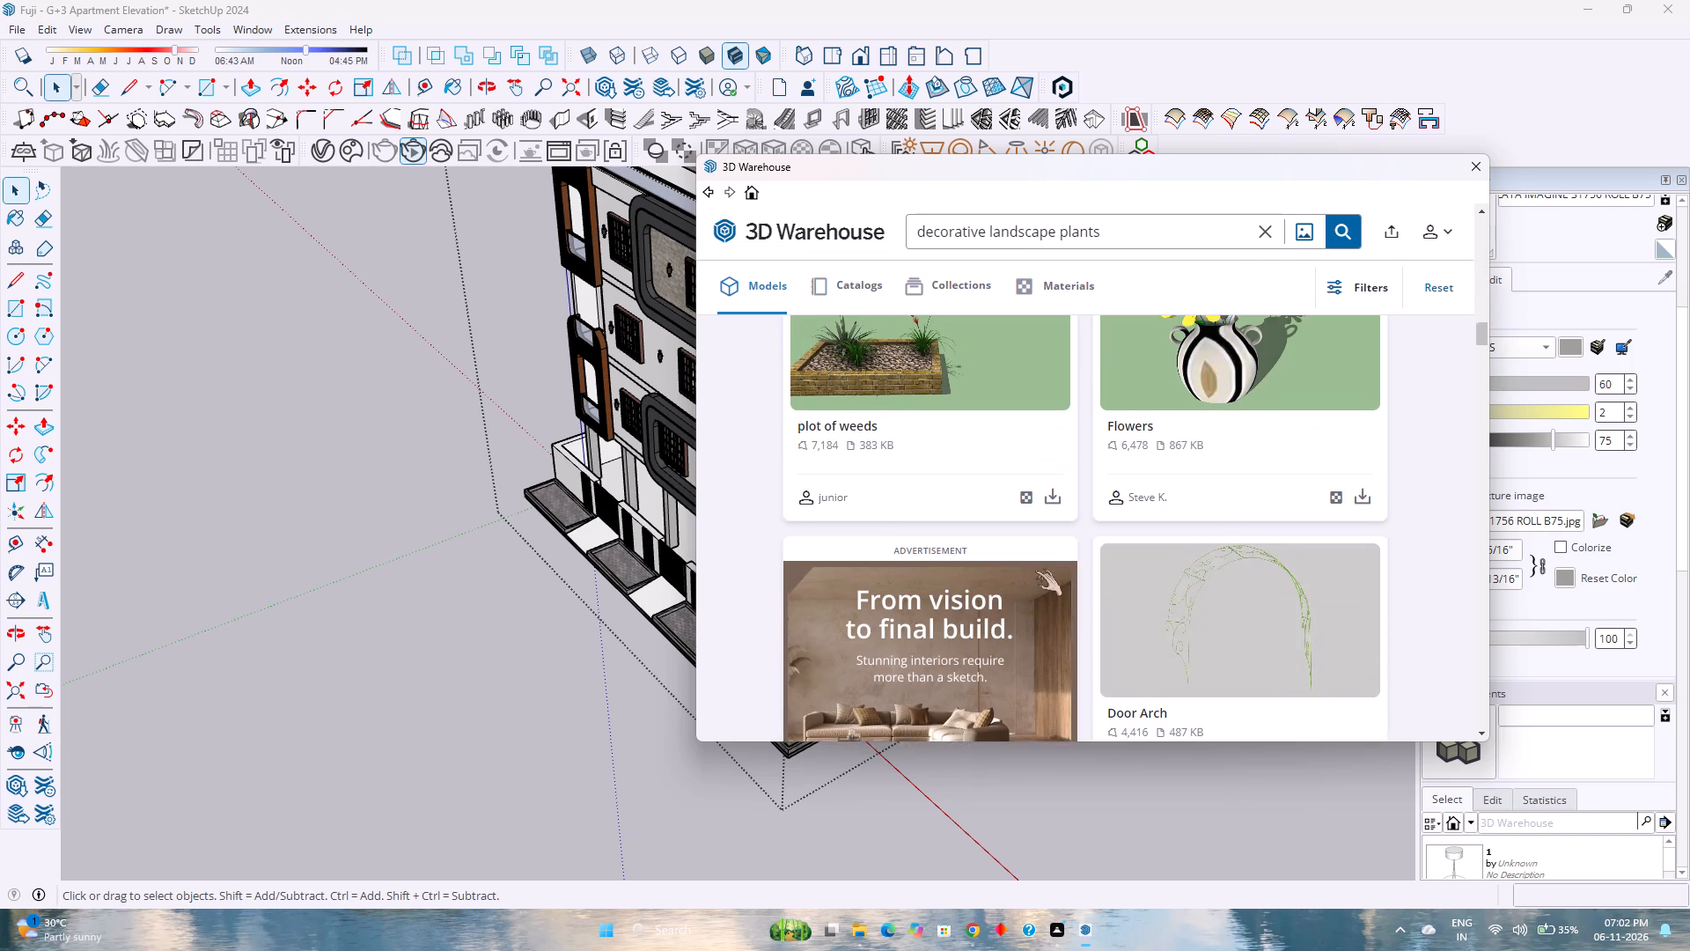
pyautogui.scroll(-4, 1034, 570)
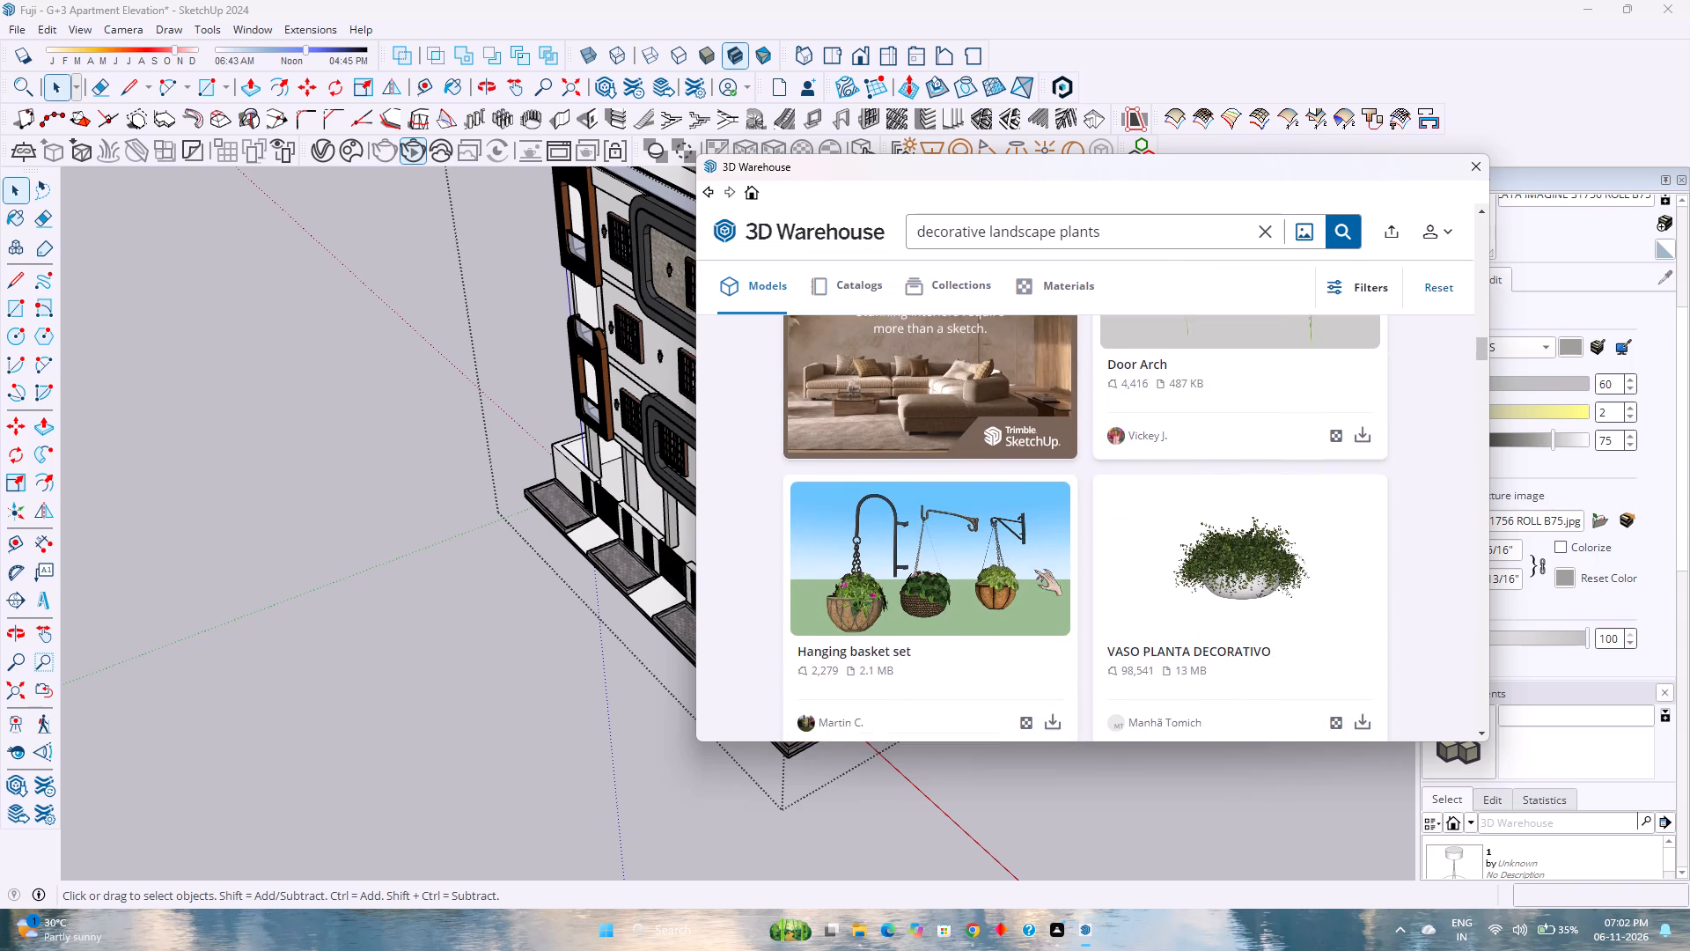
pyautogui.scroll(-6, 1034, 570)
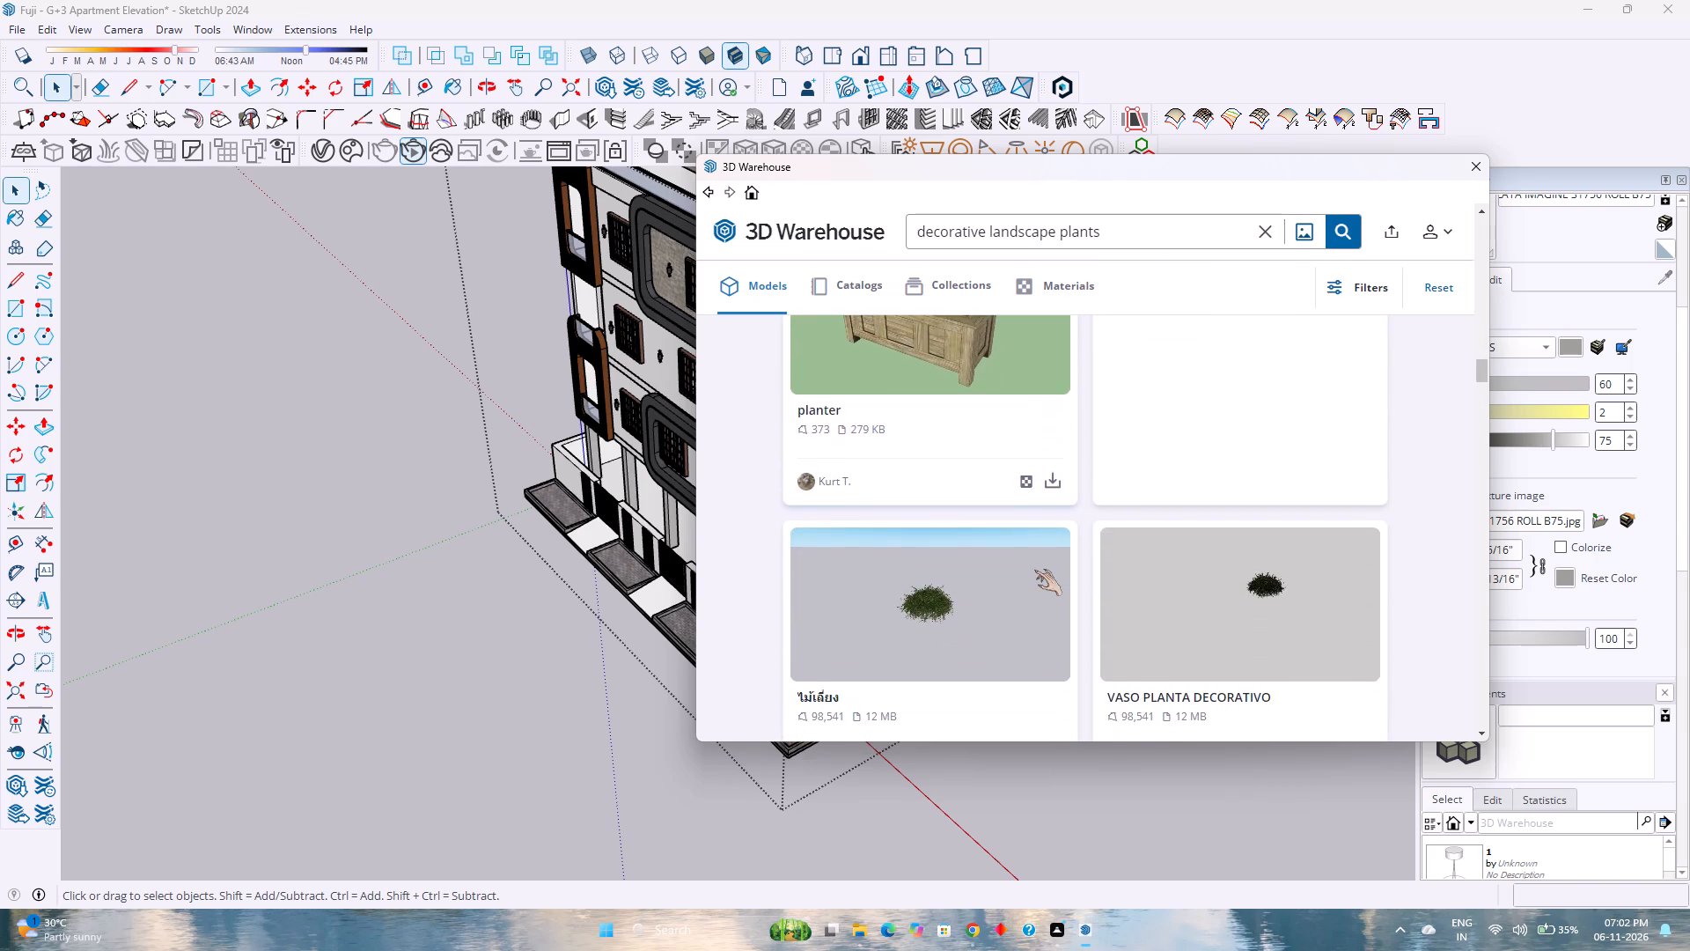
# Examine further "decorative landscape plants" results, including low decorative plants, vase plants, planter boxes and hanging plants.
pyautogui.scroll(-8, 1034, 570)
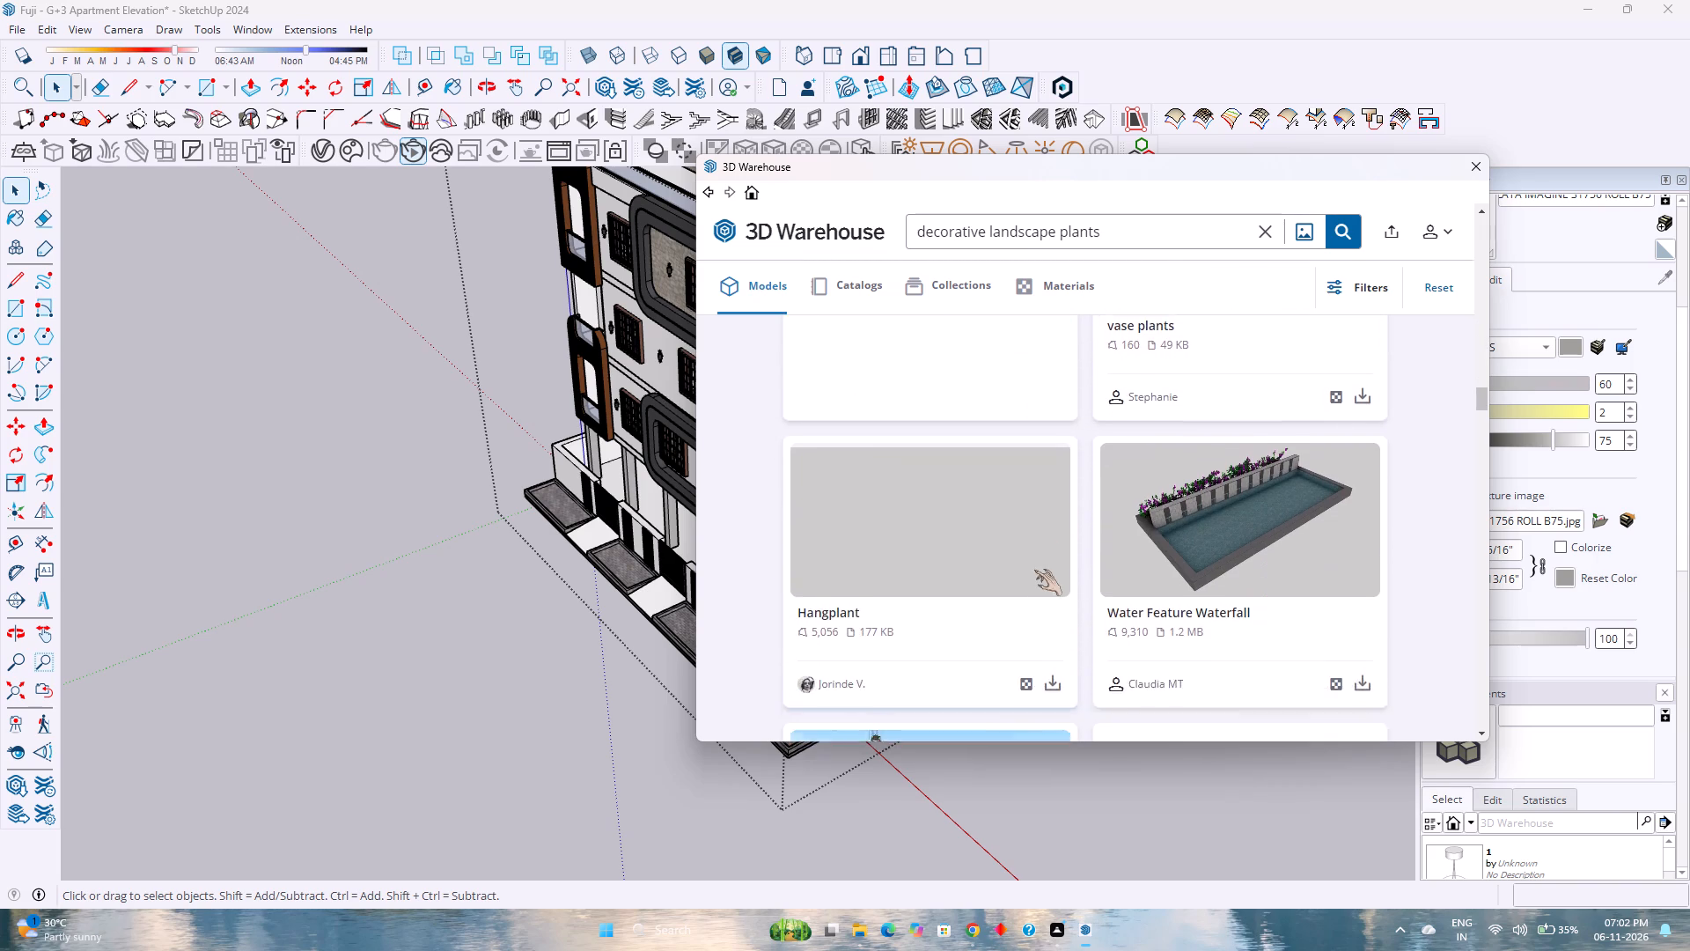
pyautogui.scroll(-5, 1034, 570)
pyautogui.scroll(1, 1034, 571)
pyautogui.scroll(-5, 1034, 571)
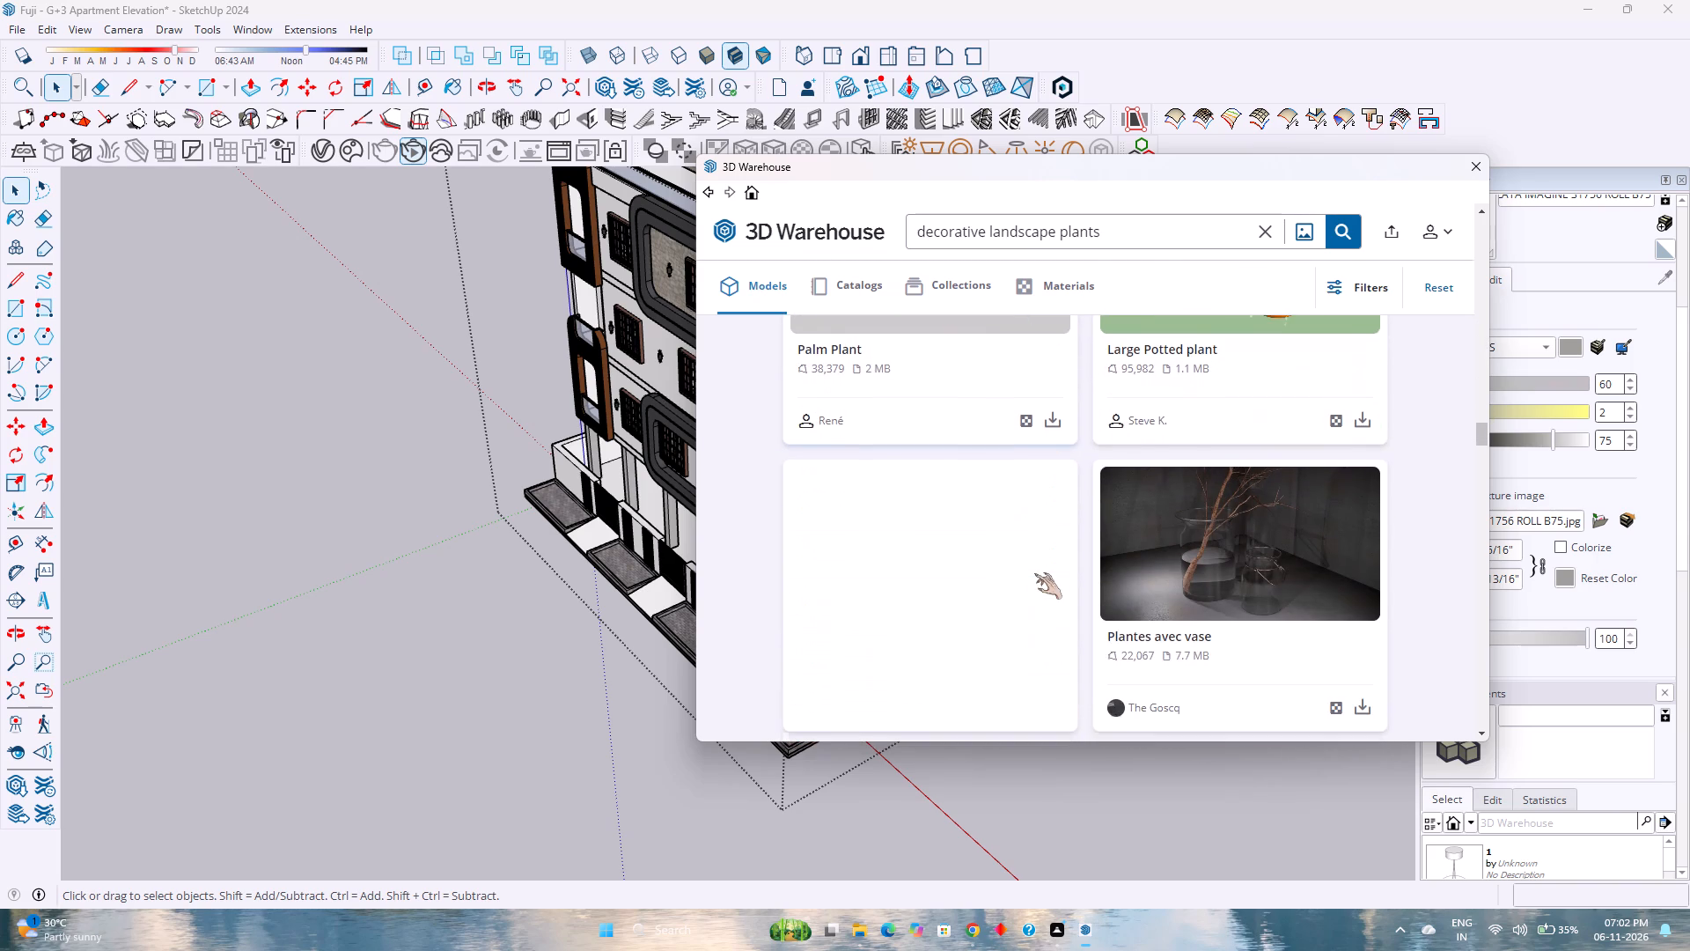
pyautogui.scroll(-7, 1034, 573)
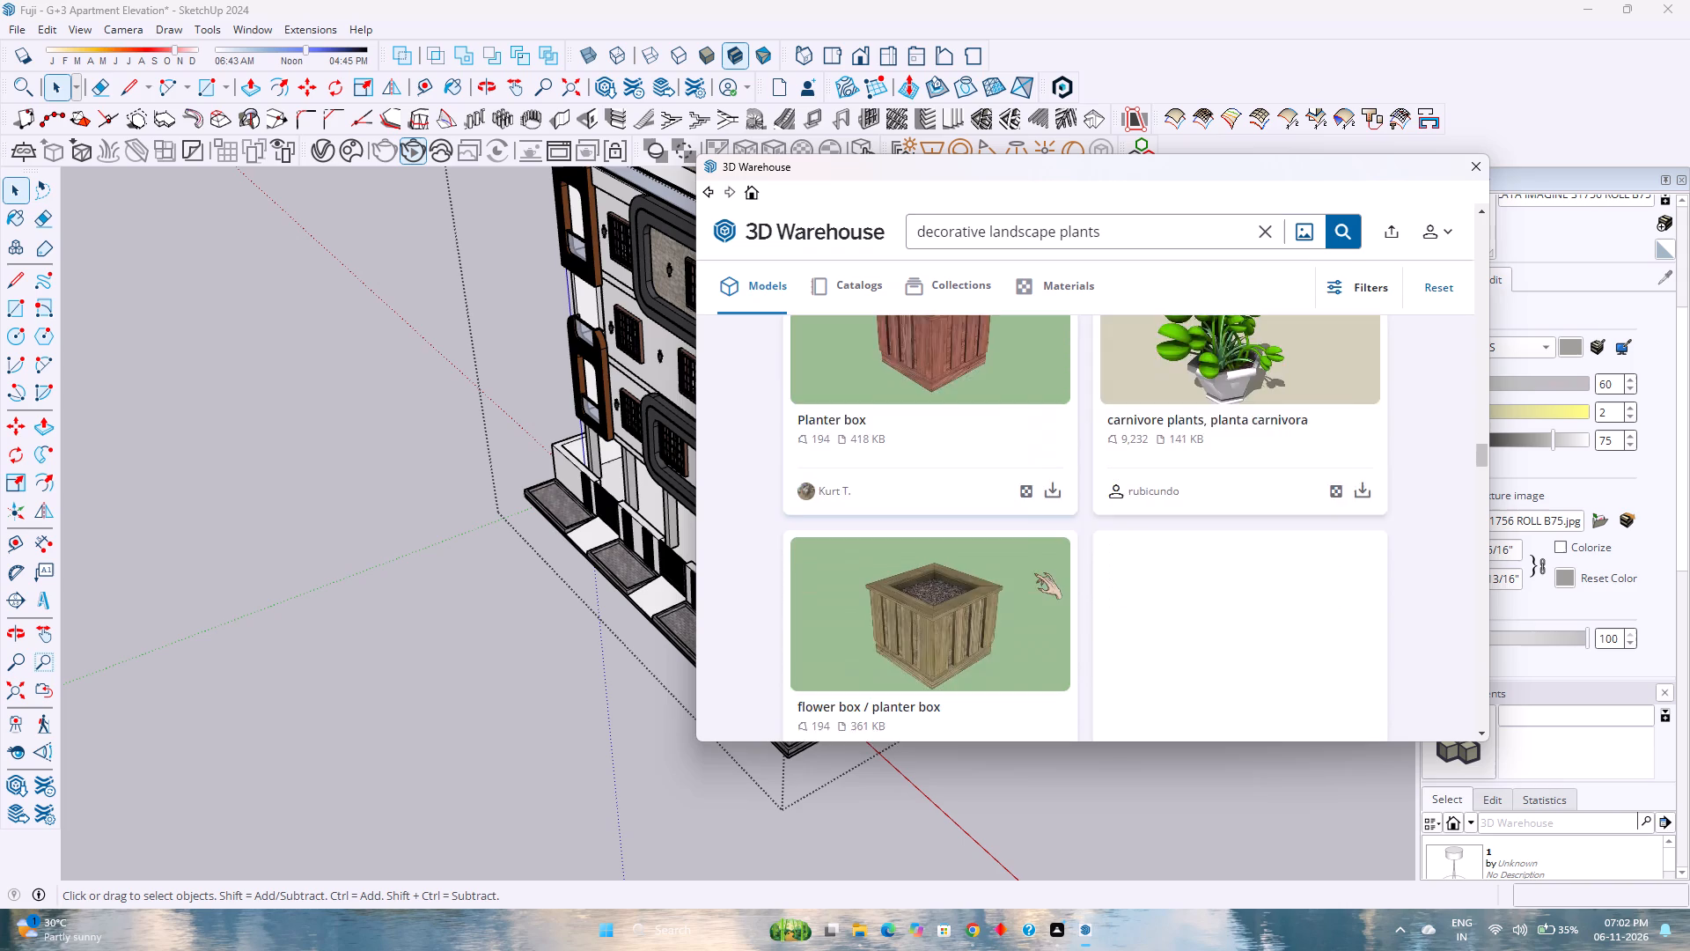
pyautogui.scroll(-8, 1034, 573)
pyautogui.scroll(1, 1034, 573)
pyautogui.scroll(-3, 1034, 573)
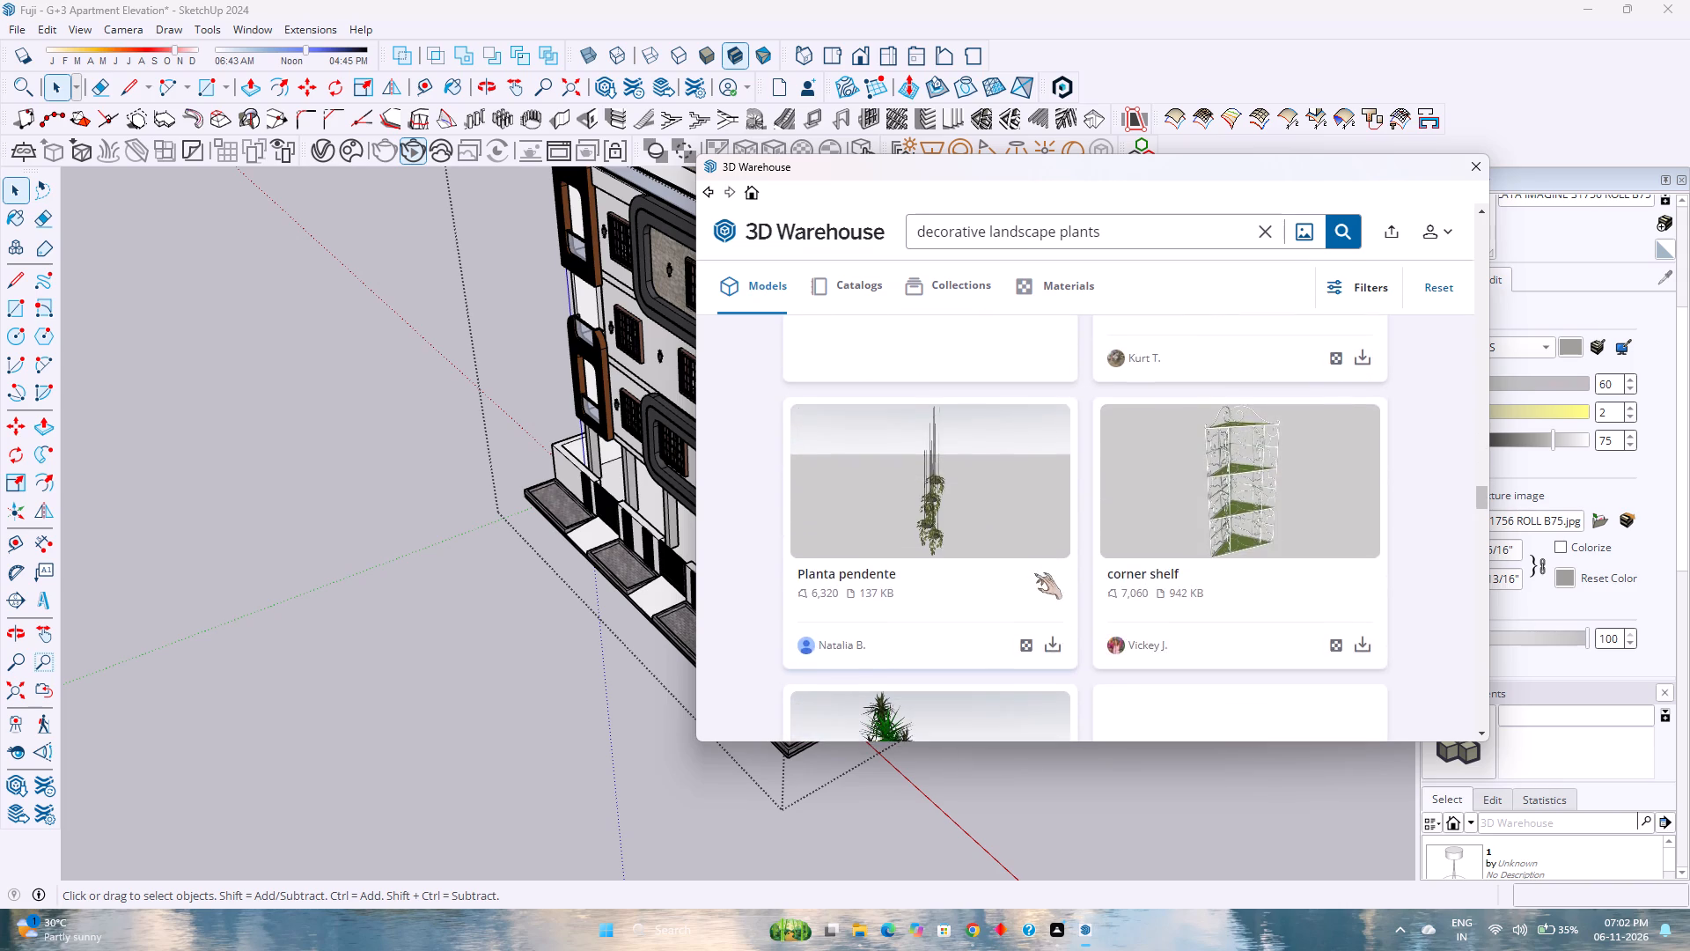
pyautogui.scroll(-7, 1034, 573)
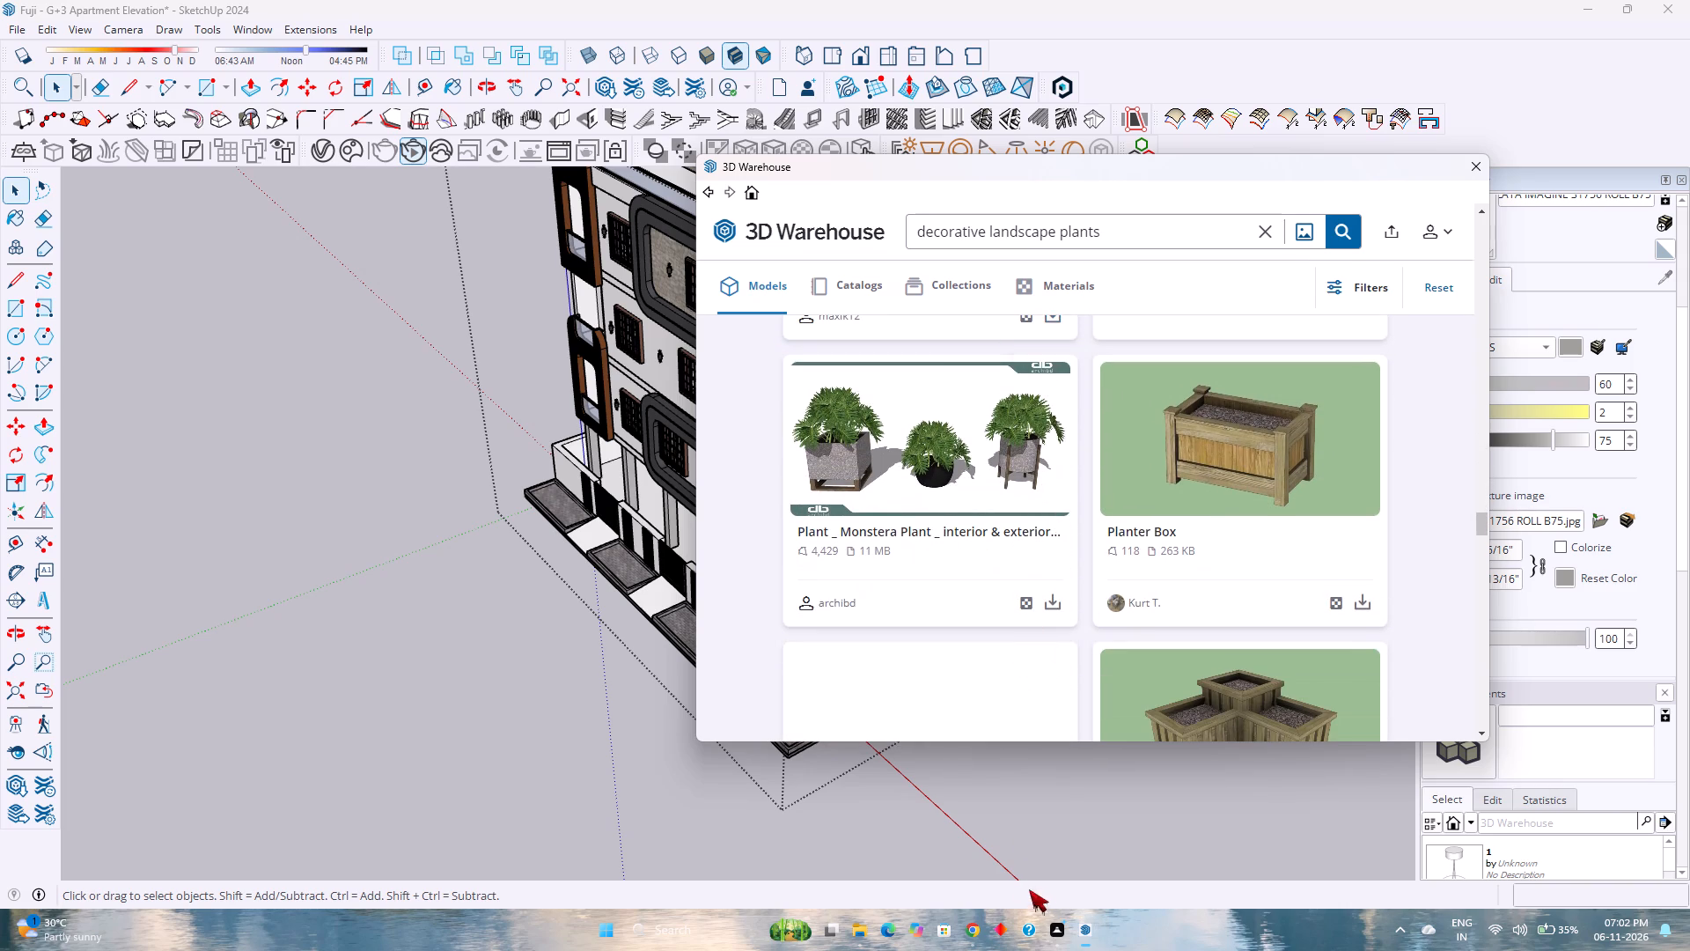
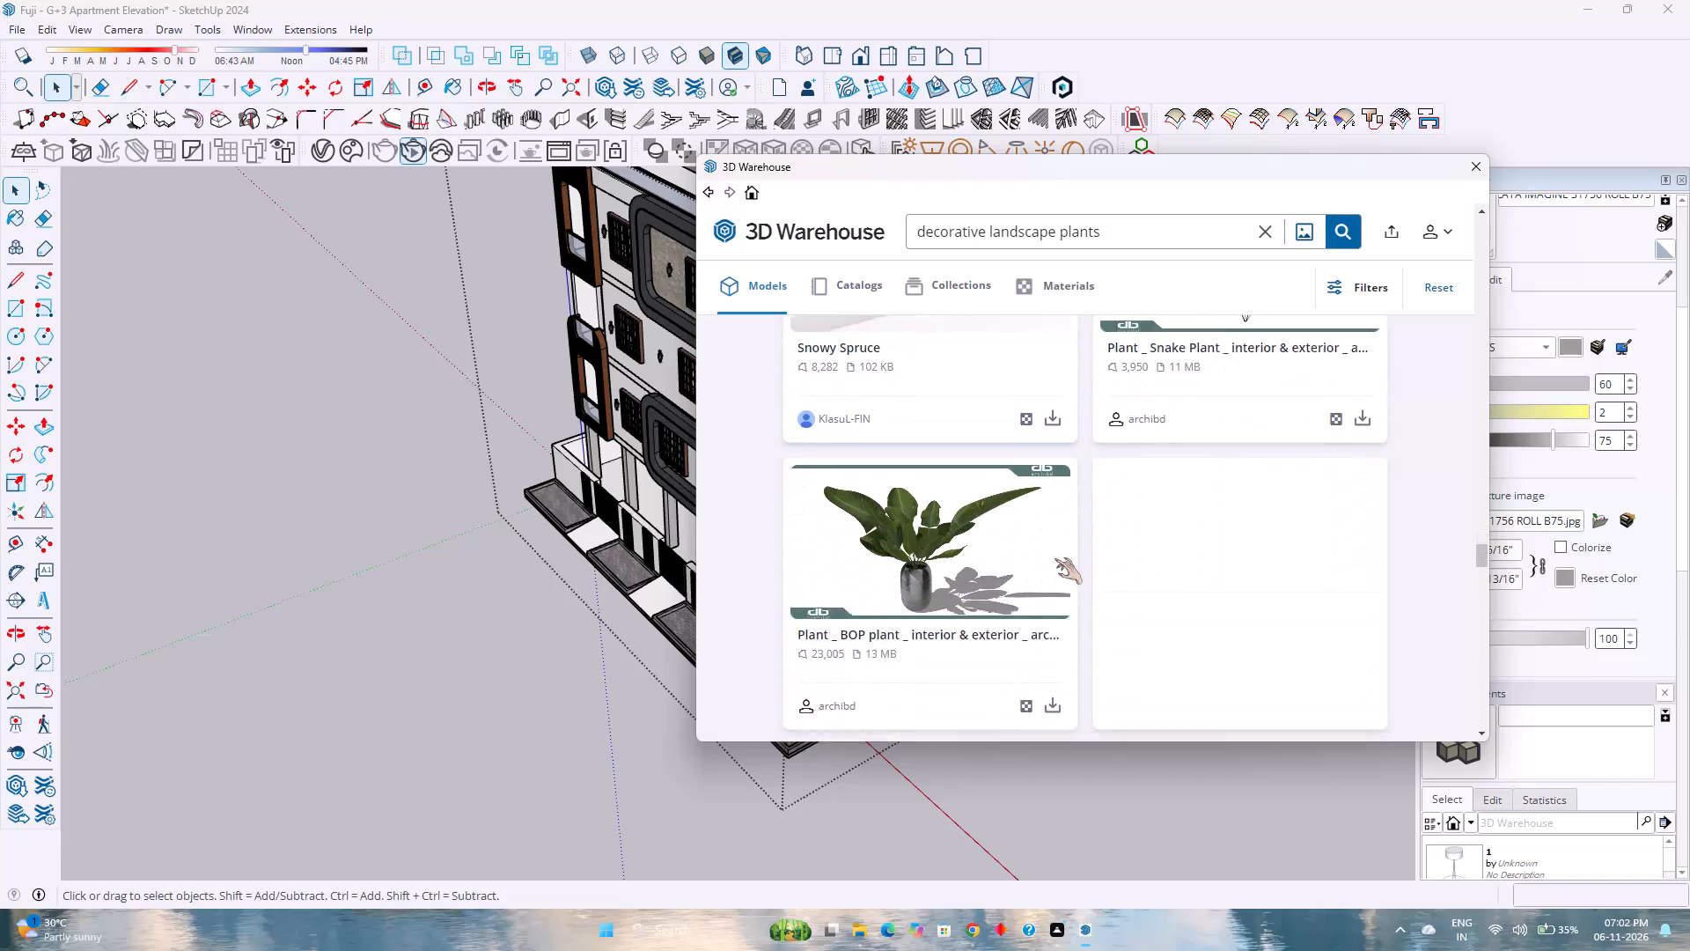
# Examine further "decorative landscape plants" results, comparing large potted plants, planter benches, wooden planters and garden landscape models.
pyautogui.scroll(-2, 1054, 558)
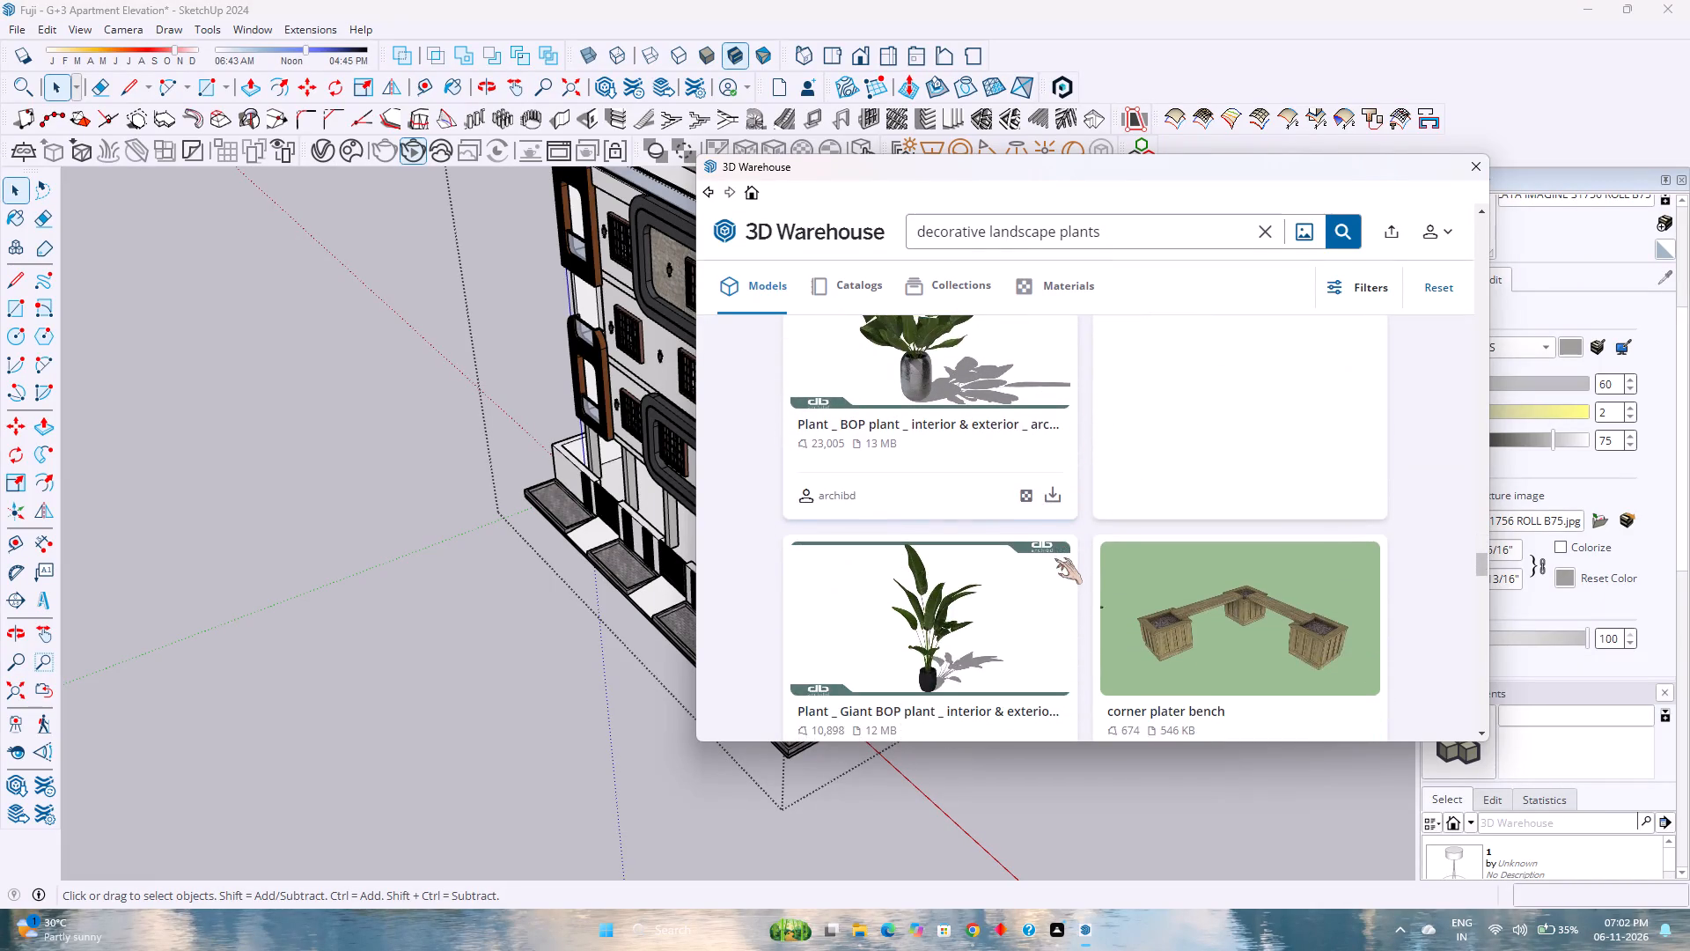
pyautogui.scroll(-10, 1054, 558)
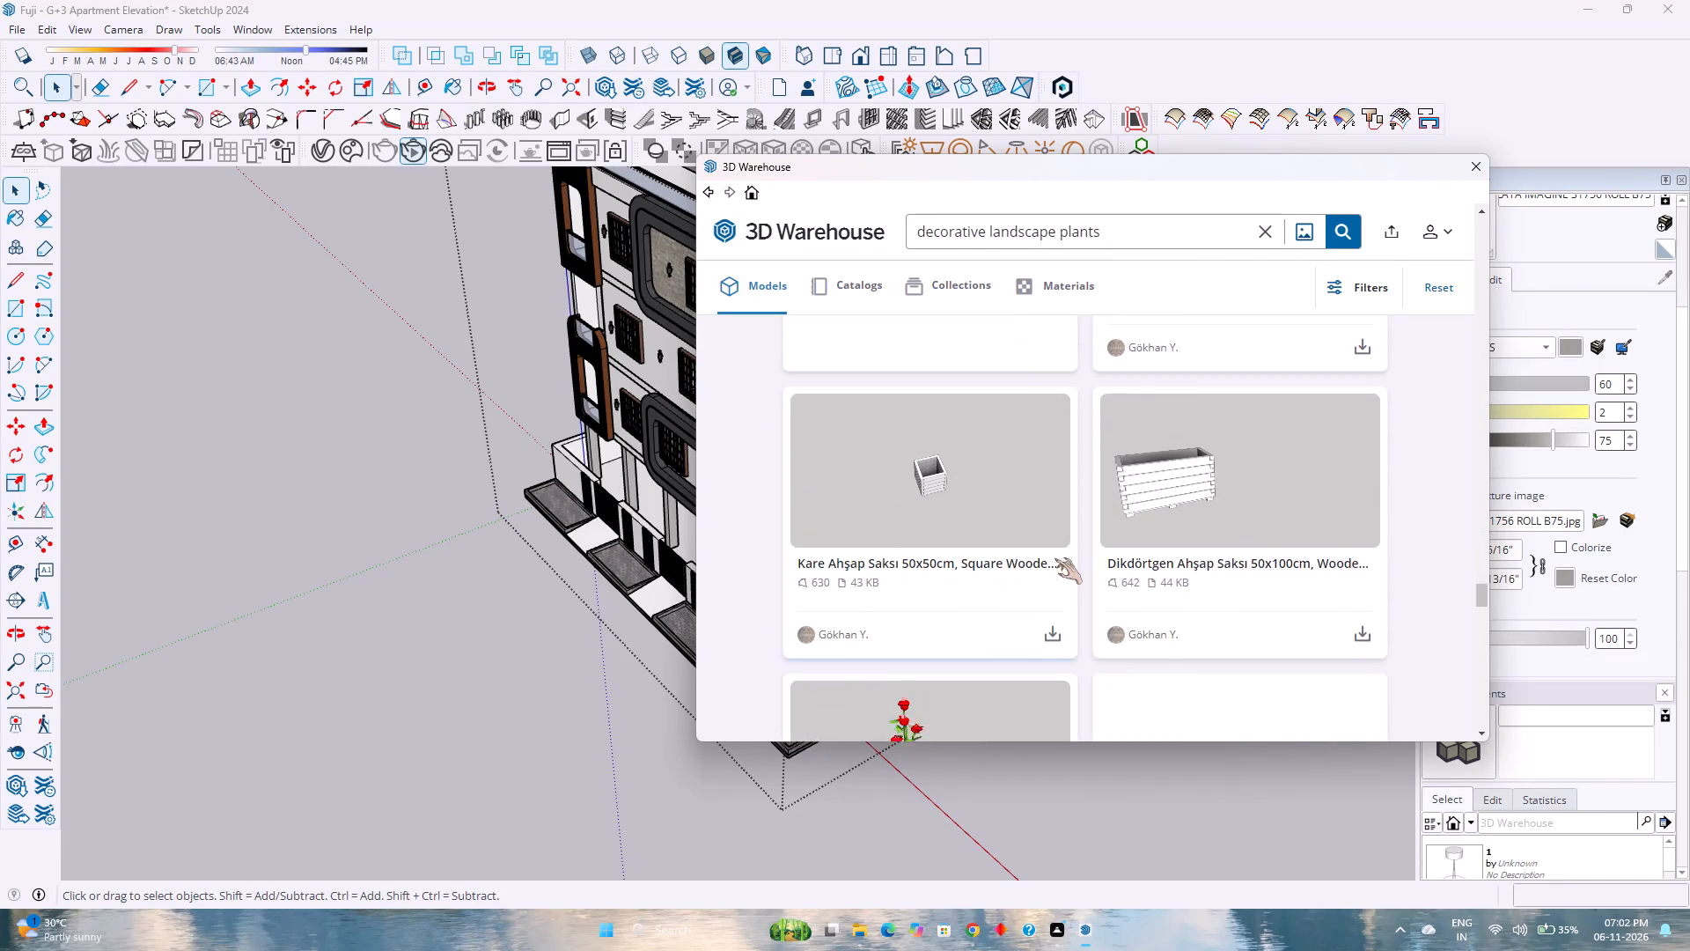
pyautogui.scroll(-6, 1056, 558)
pyautogui.scroll(3, 1056, 558)
pyautogui.scroll(-3, 1062, 550)
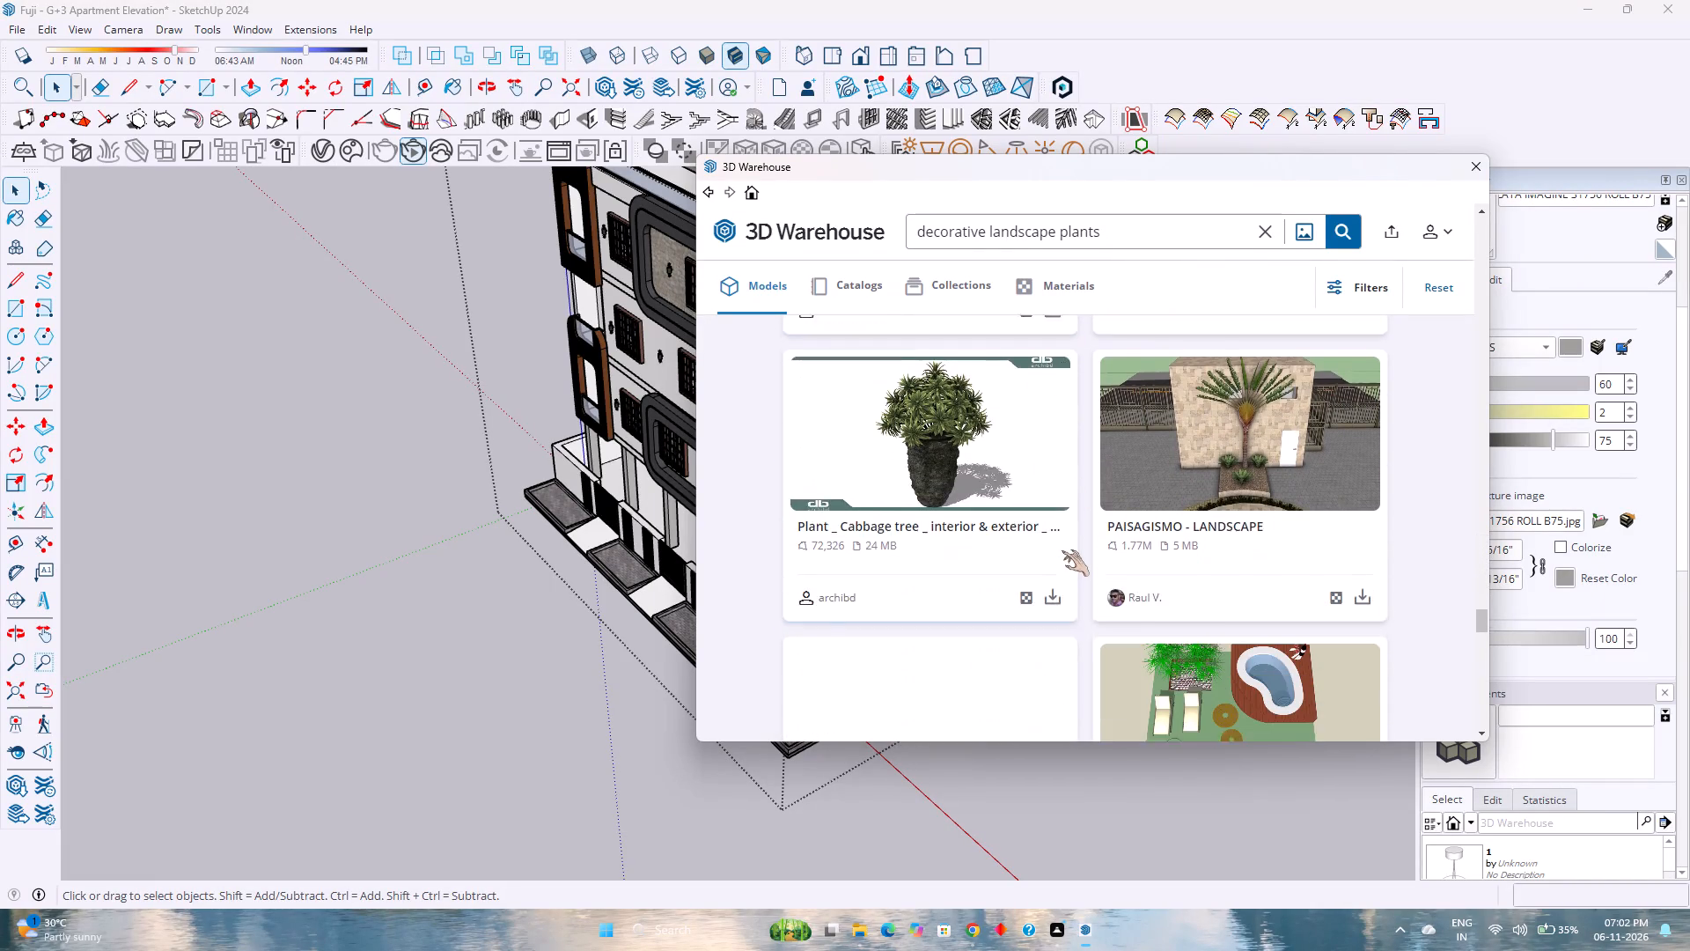
pyautogui.scroll(-3, 1062, 550)
pyautogui.scroll(3, 1062, 550)
pyautogui.scroll(-3, 1062, 550)
pyautogui.scroll(2, 1062, 550)
pyautogui.scroll(-2, 1062, 550)
pyautogui.scroll(2, 1062, 550)
pyautogui.scroll(-3, 1062, 550)
pyautogui.scroll(2, 1062, 550)
pyautogui.scroll(-3, 1062, 550)
pyautogui.scroll(4, 1062, 550)
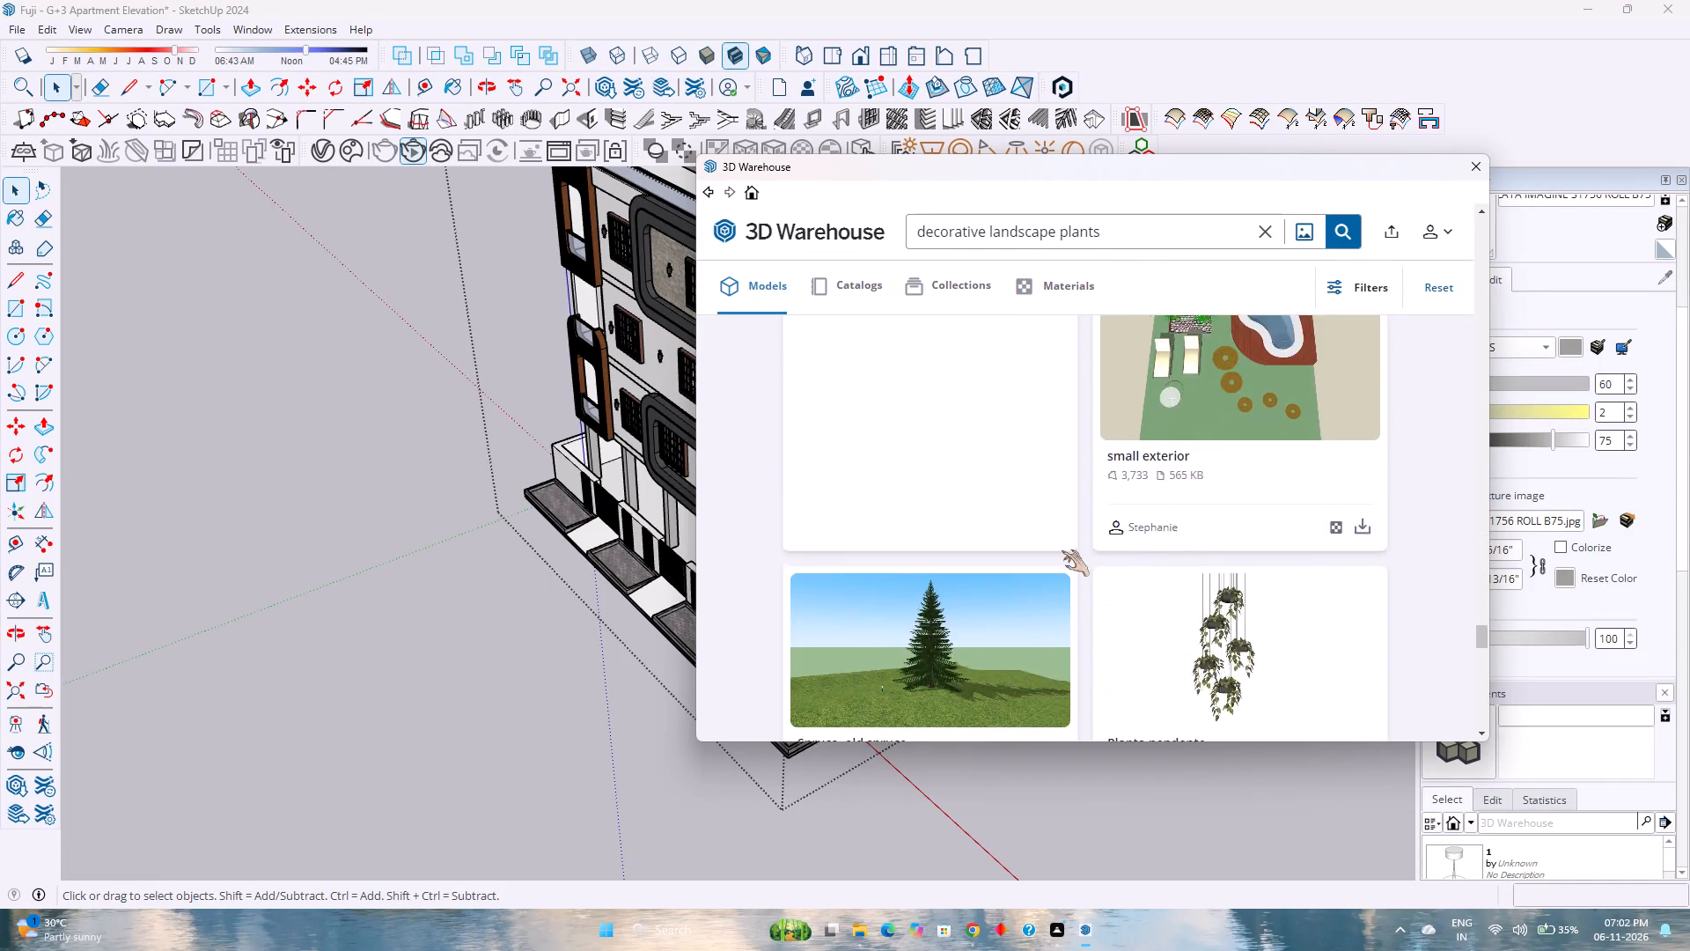
# Examine the remaining "decorative landscape plants" results, including hanging, potted and flowering planter models, and close the 3D Warehouse.
pyautogui.scroll(-10, 1062, 550)
pyautogui.scroll(4, 1062, 550)
pyautogui.scroll(-12, 1062, 550)
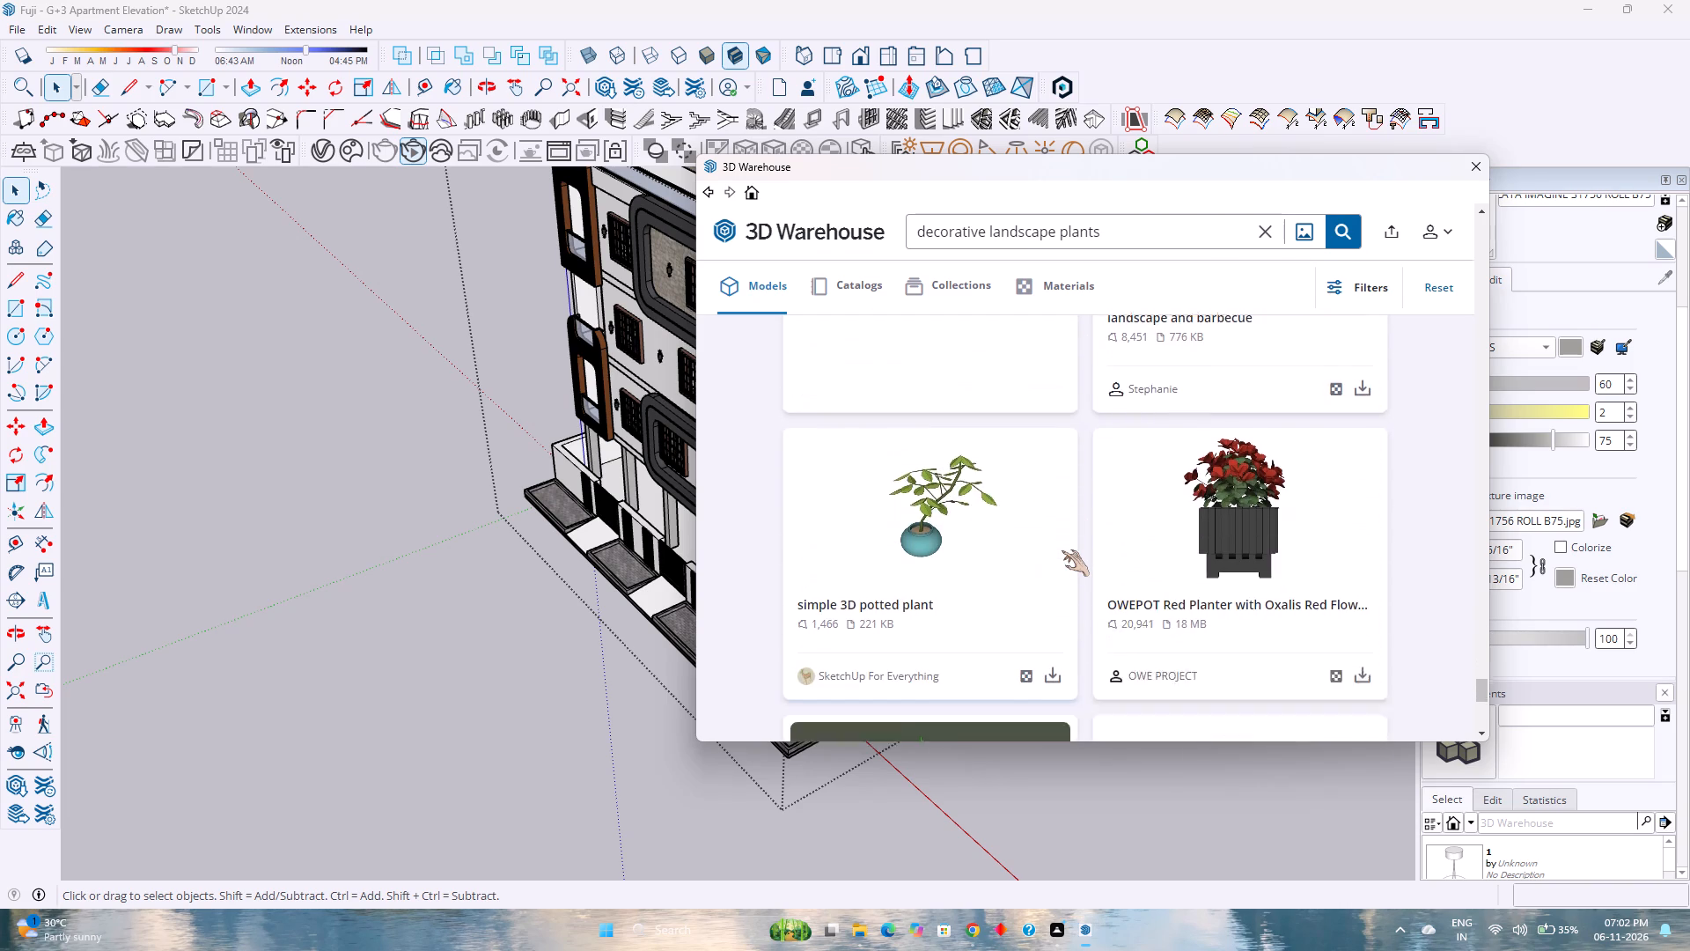
pyautogui.scroll(-9, 1062, 550)
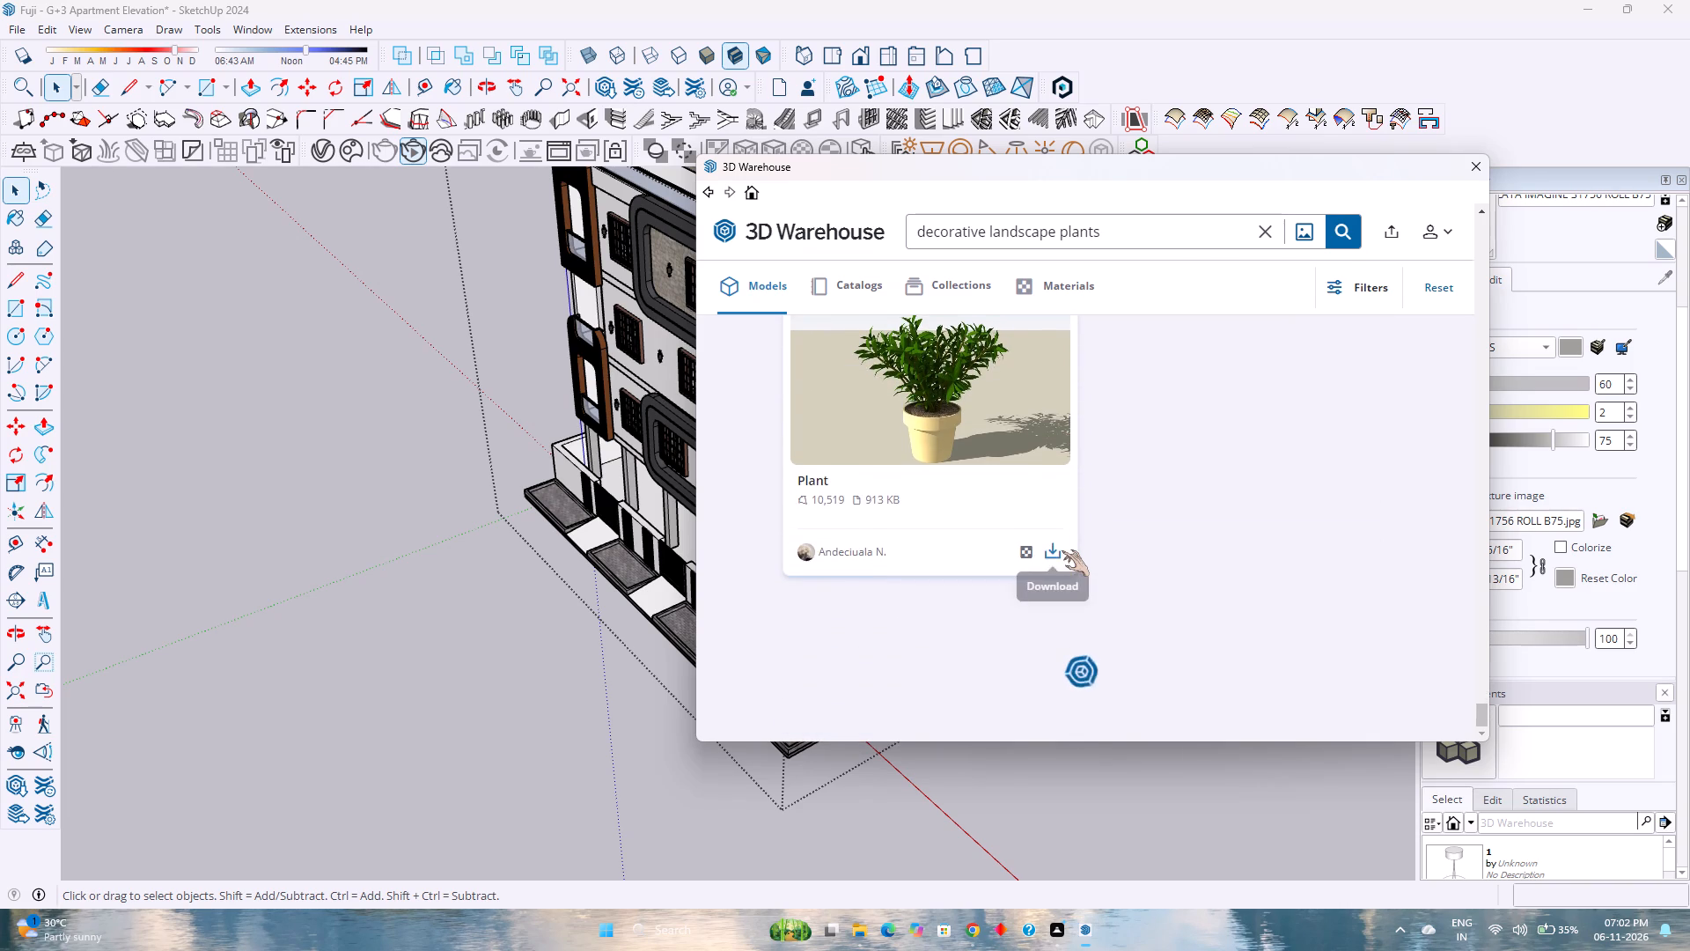
pyautogui.scroll(-1, 1062, 550)
pyautogui.scroll(1, 1062, 550)
pyautogui.scroll(-2, 1062, 550)
pyautogui.scroll(1, 1062, 550)
pyautogui.scroll(-2, 1062, 550)
pyautogui.scroll(1, 1062, 550)
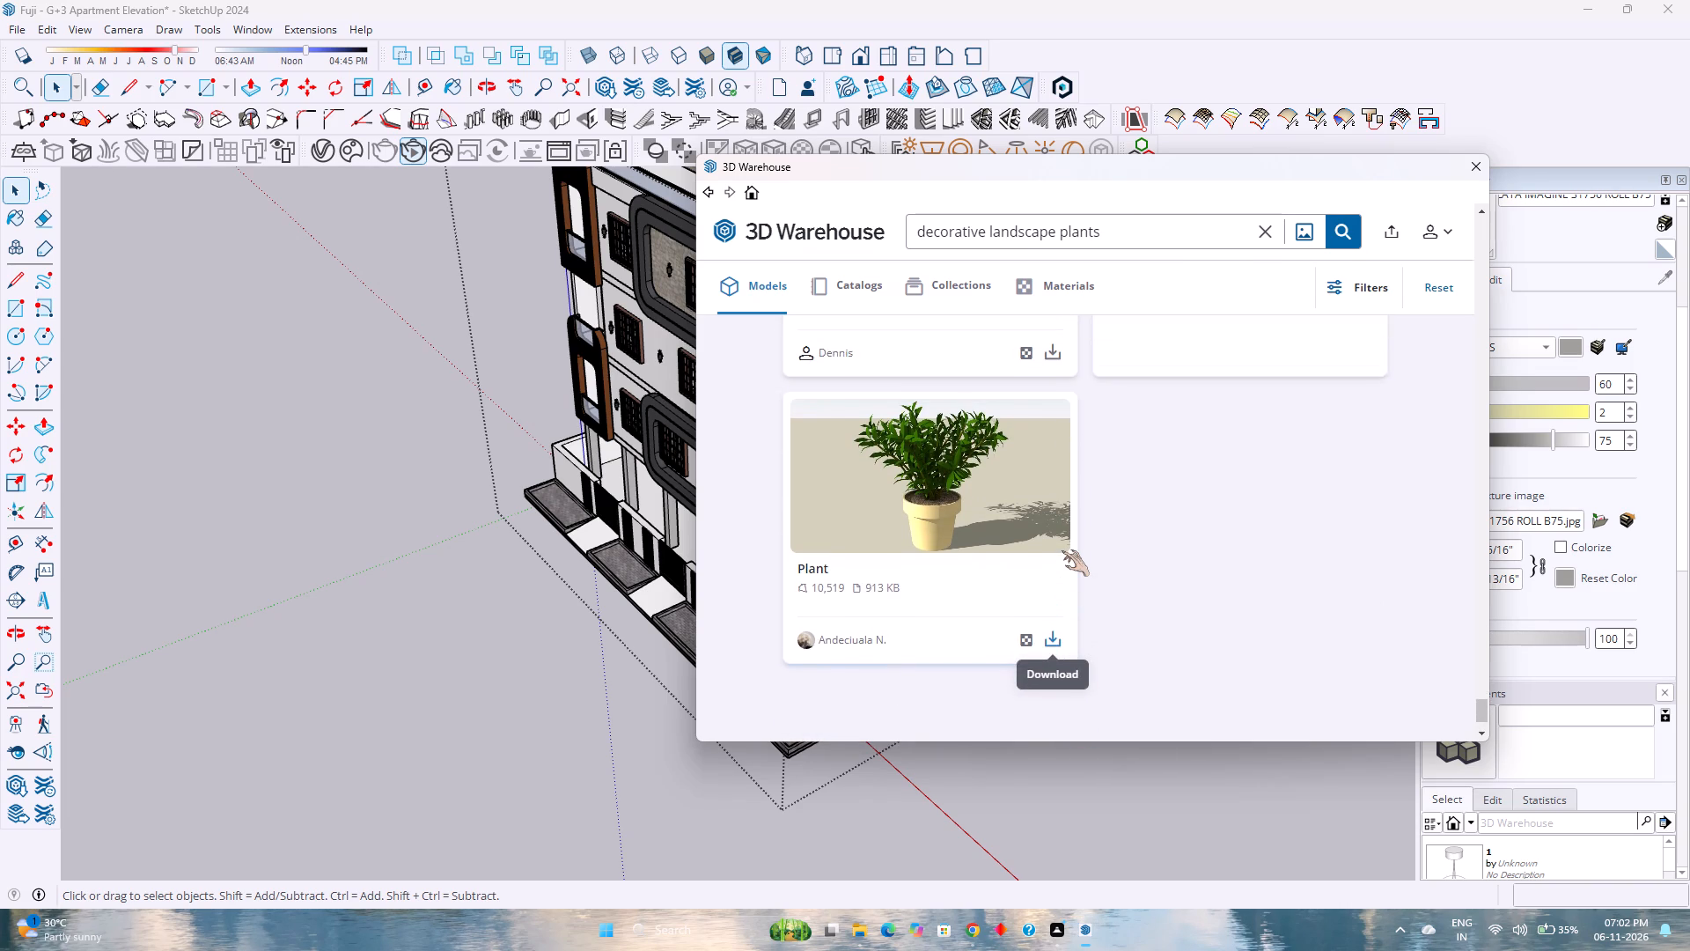
pyautogui.scroll(10, 1062, 550)
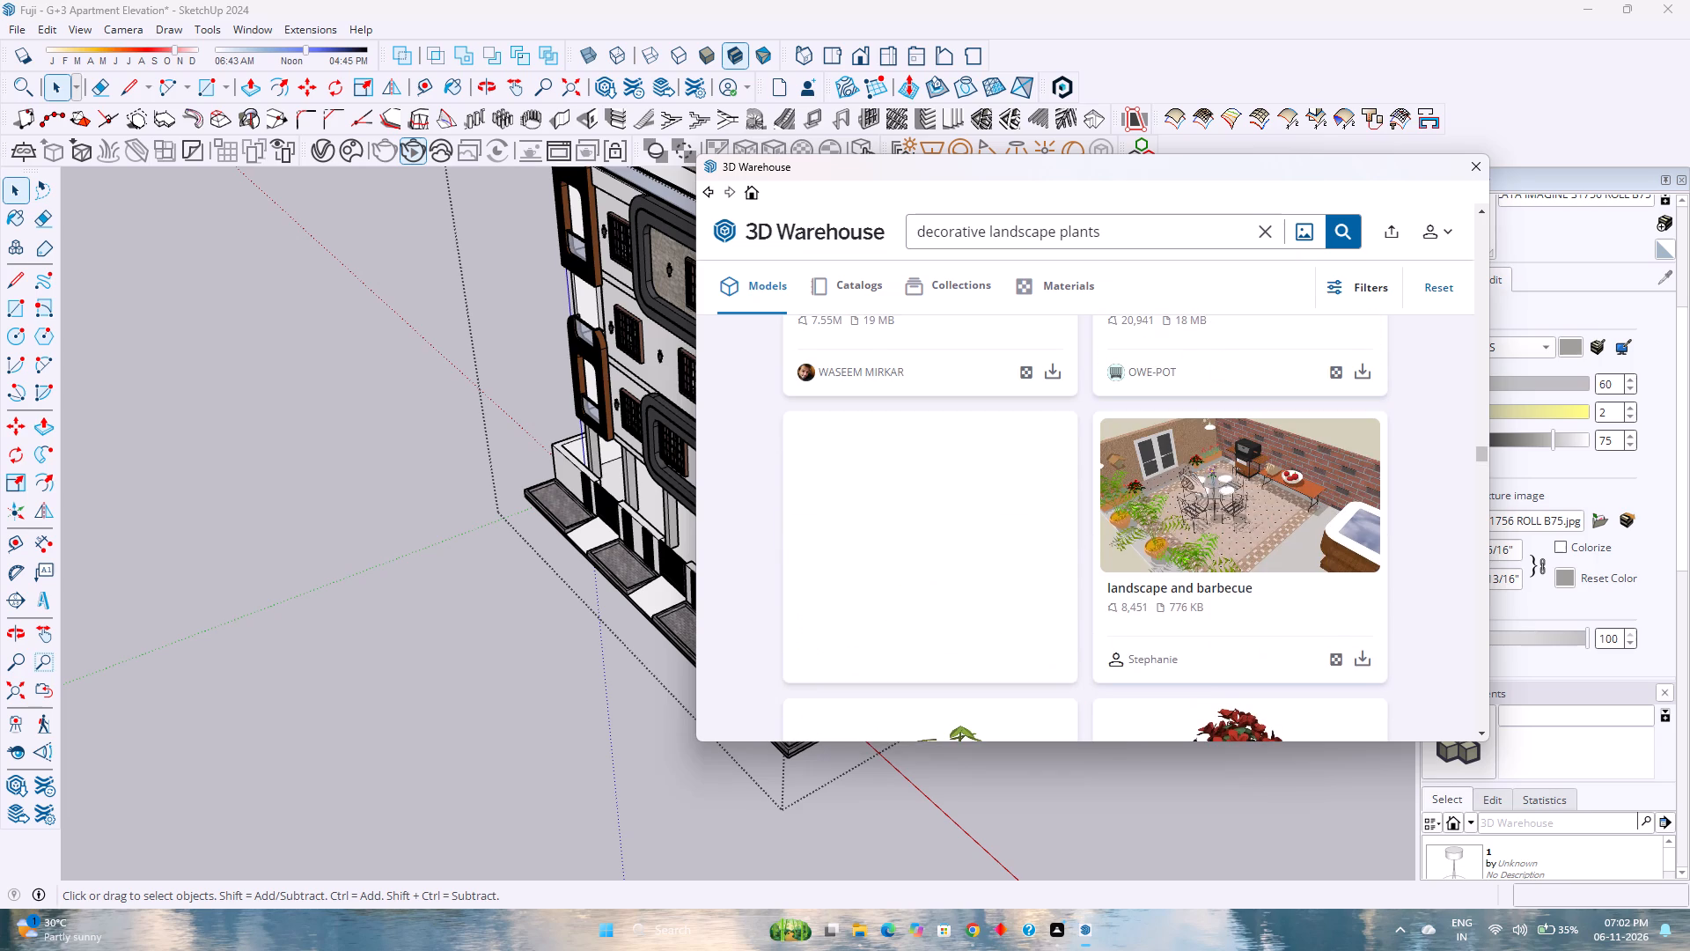
pyautogui.scroll(-3, 1090, 491)
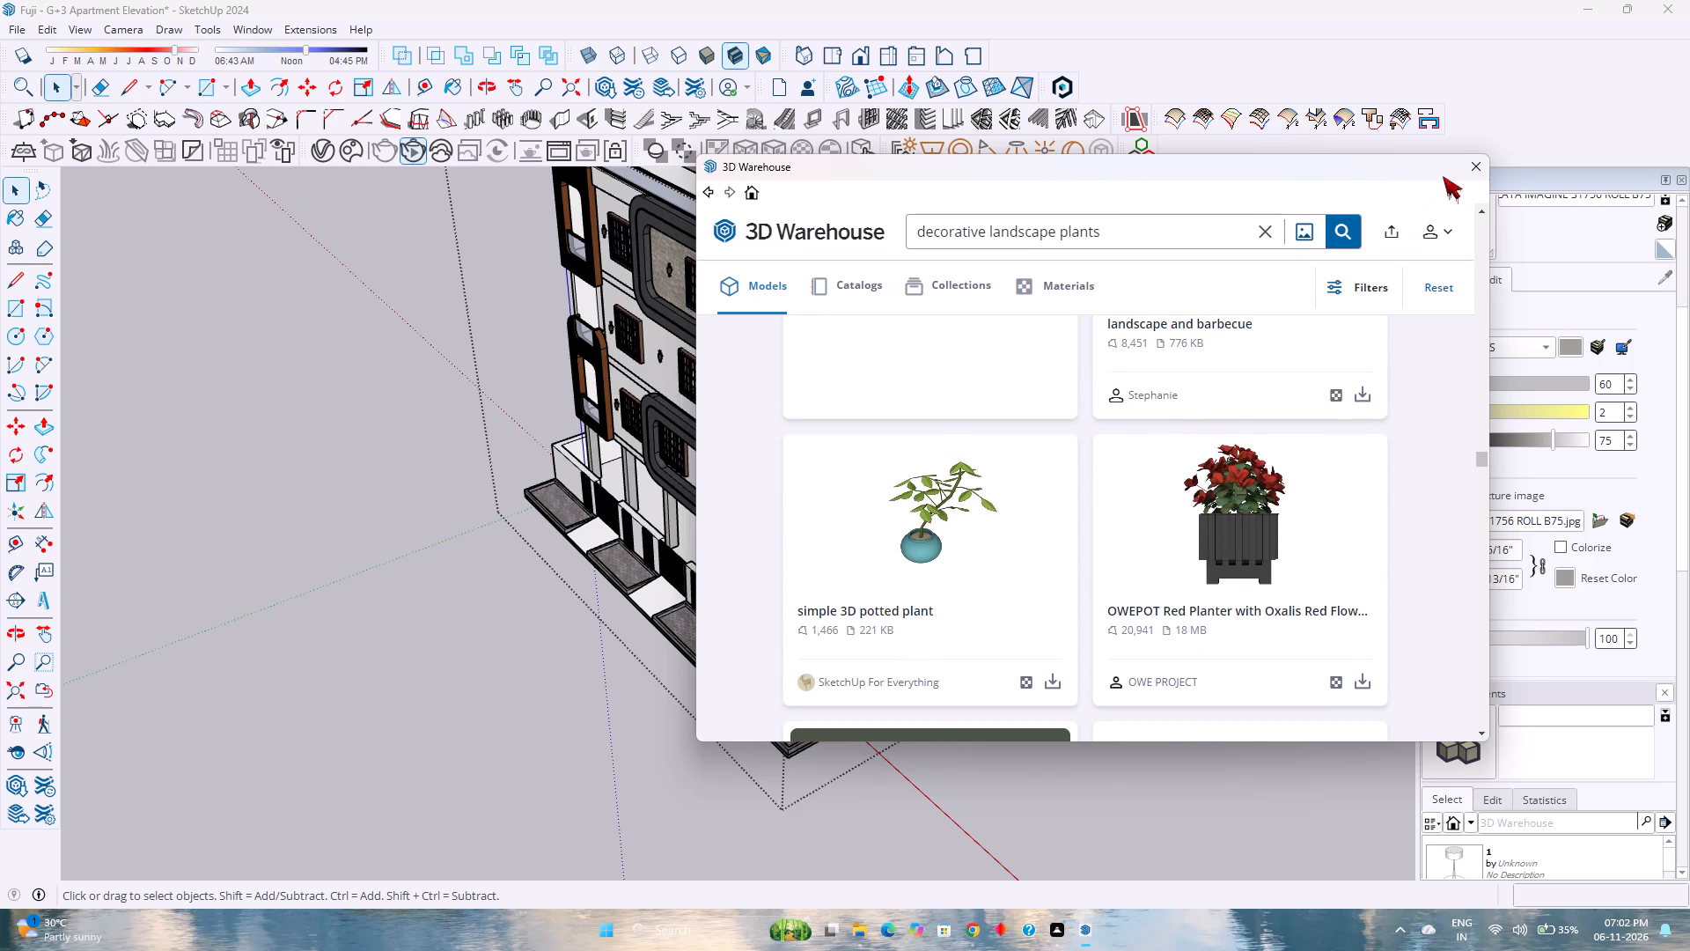
pyautogui.click(1471, 166)
# Frame the building's front elevation from slightly below and start an interactive V-Ray render of it.
pyautogui.click(849, 49)
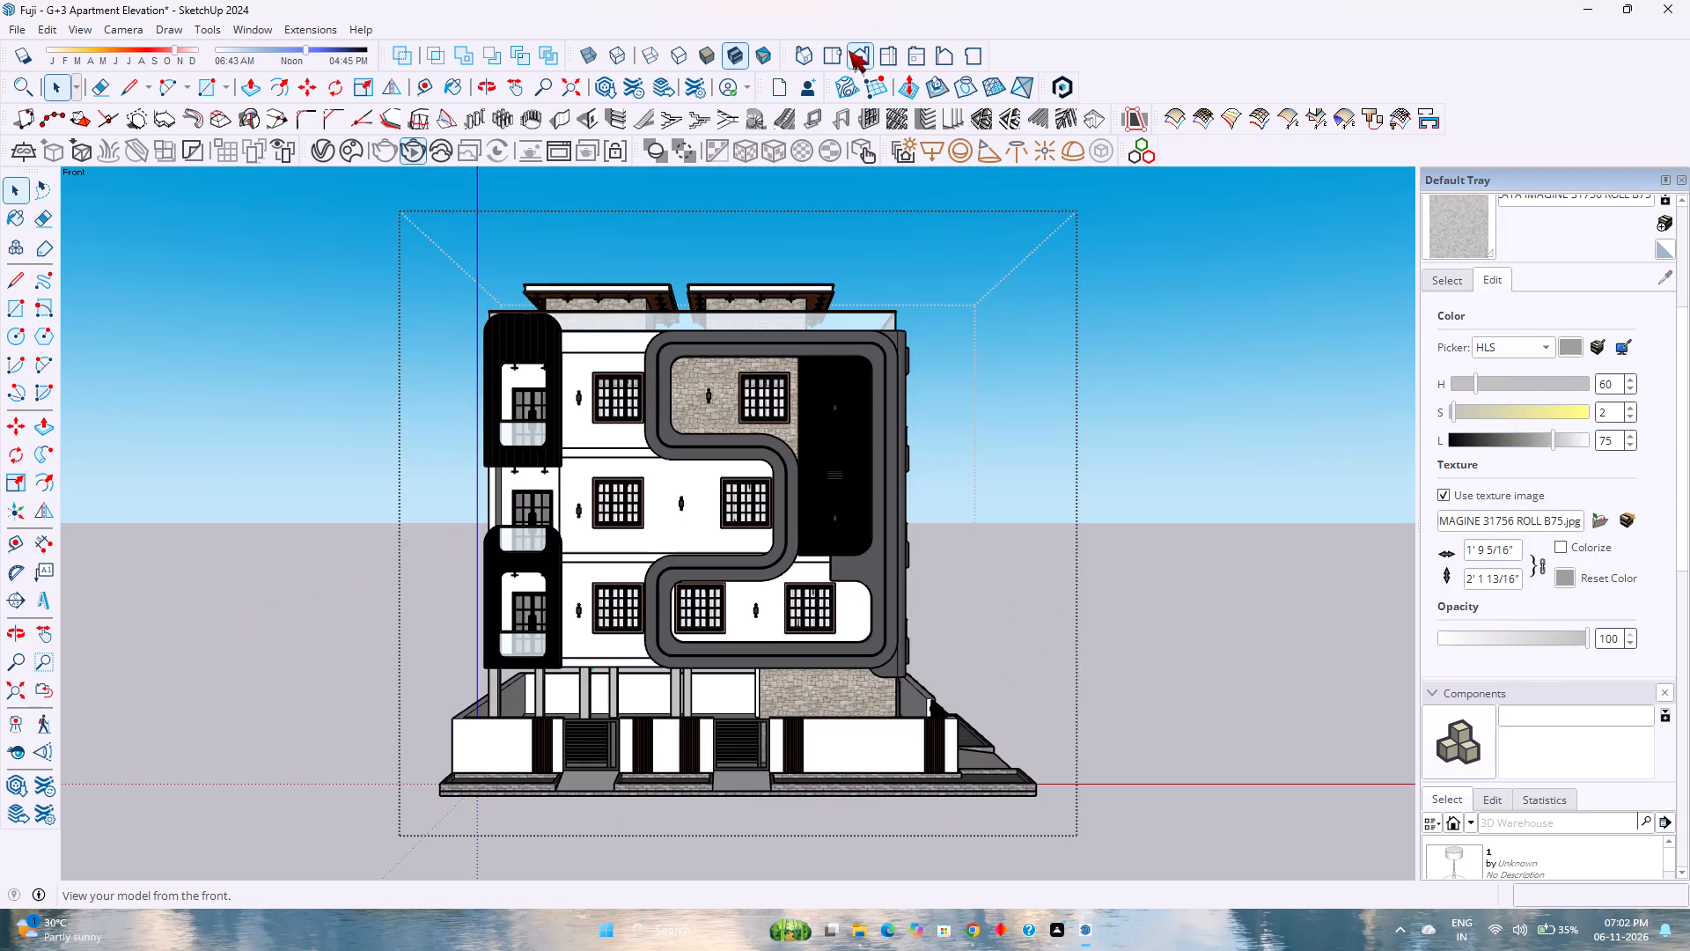
pyautogui.scroll(-1, 837, 384)
pyautogui.scroll(1, 871, 415)
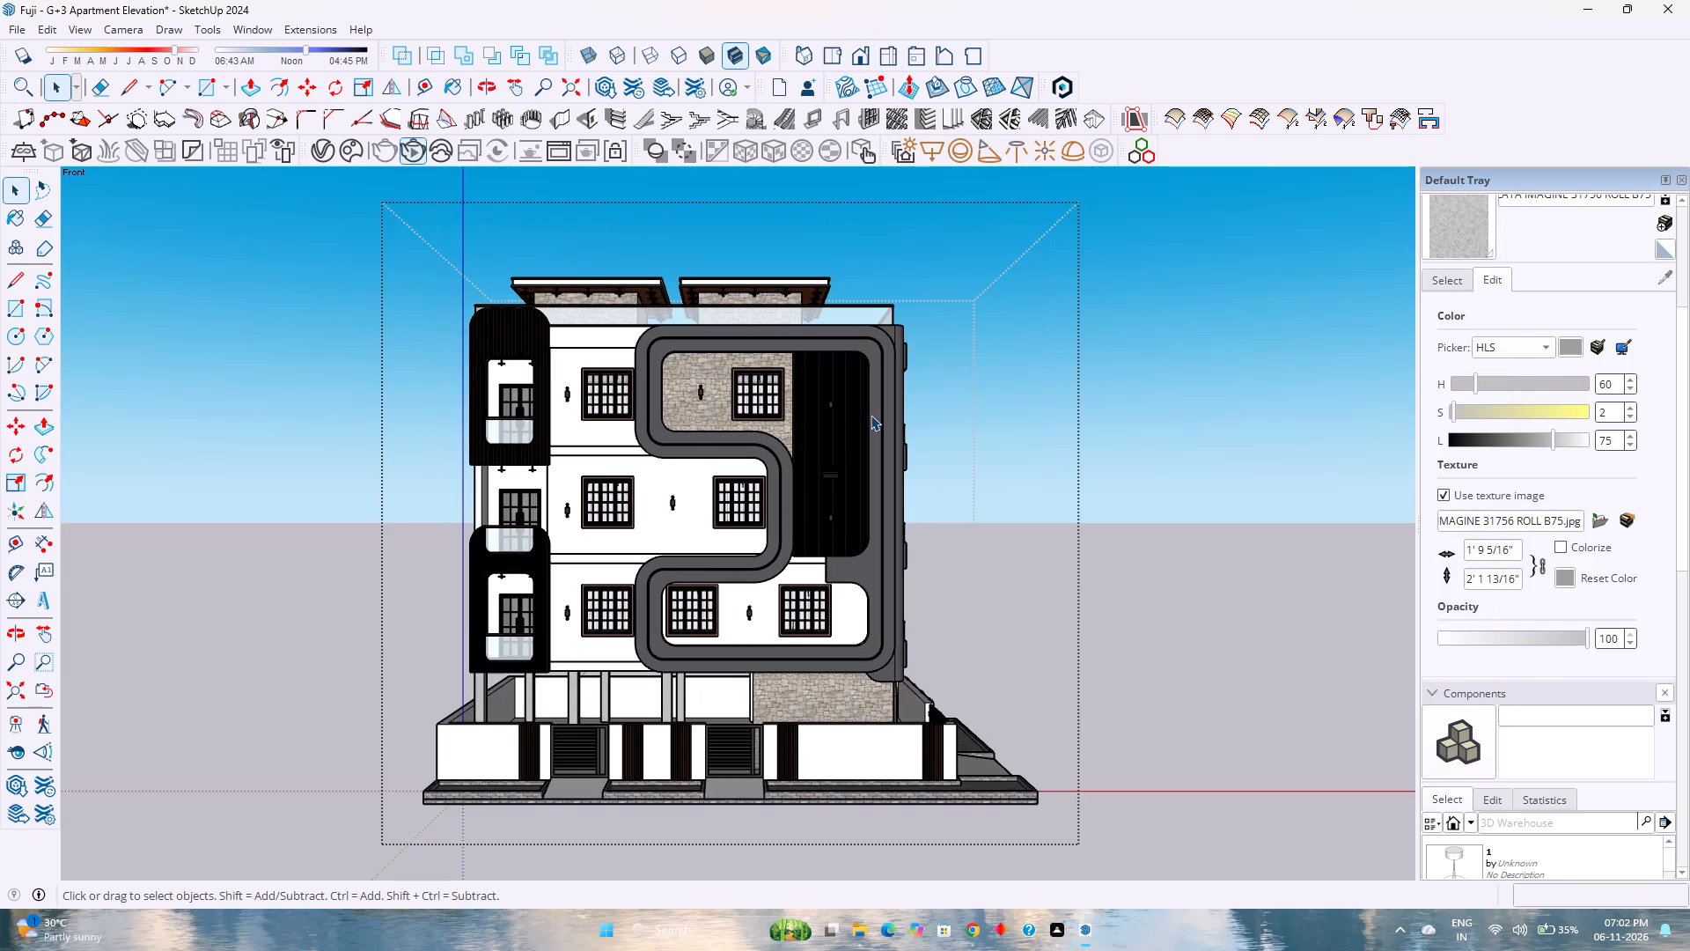
pyautogui.scroll(1, 871, 415)
pyautogui.moveTo(868, 455); pyautogui.dragTo(867, 429, button='middle')
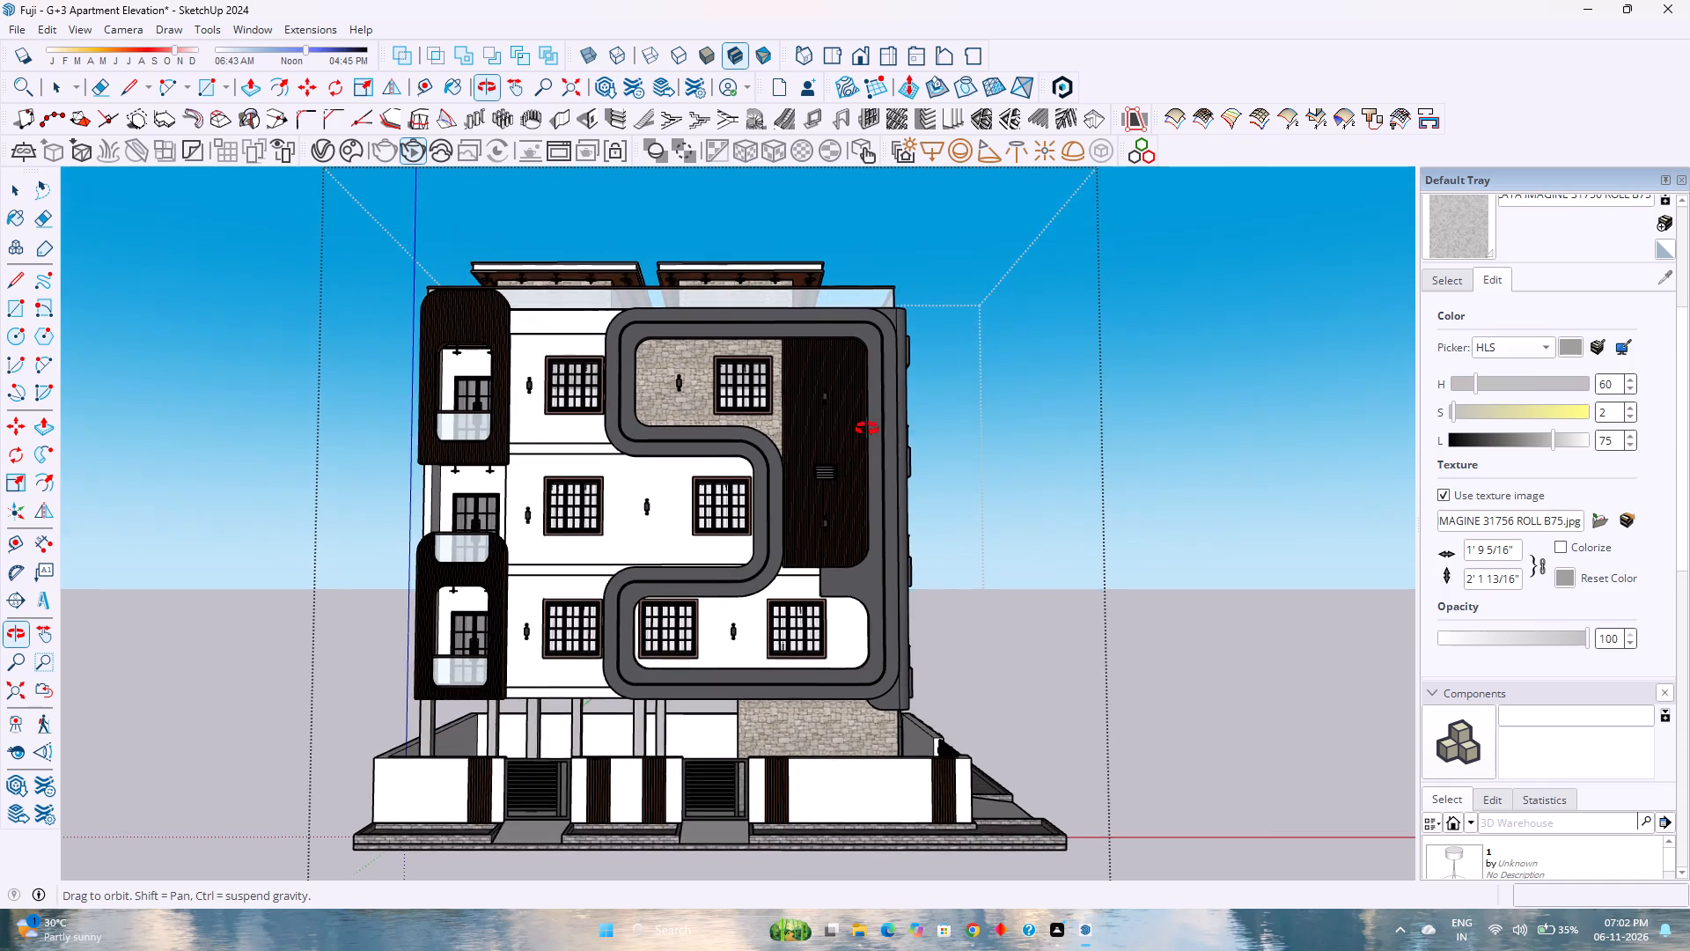
pyautogui.moveTo(867, 429); pyautogui.dragTo(866, 424, button='middle')
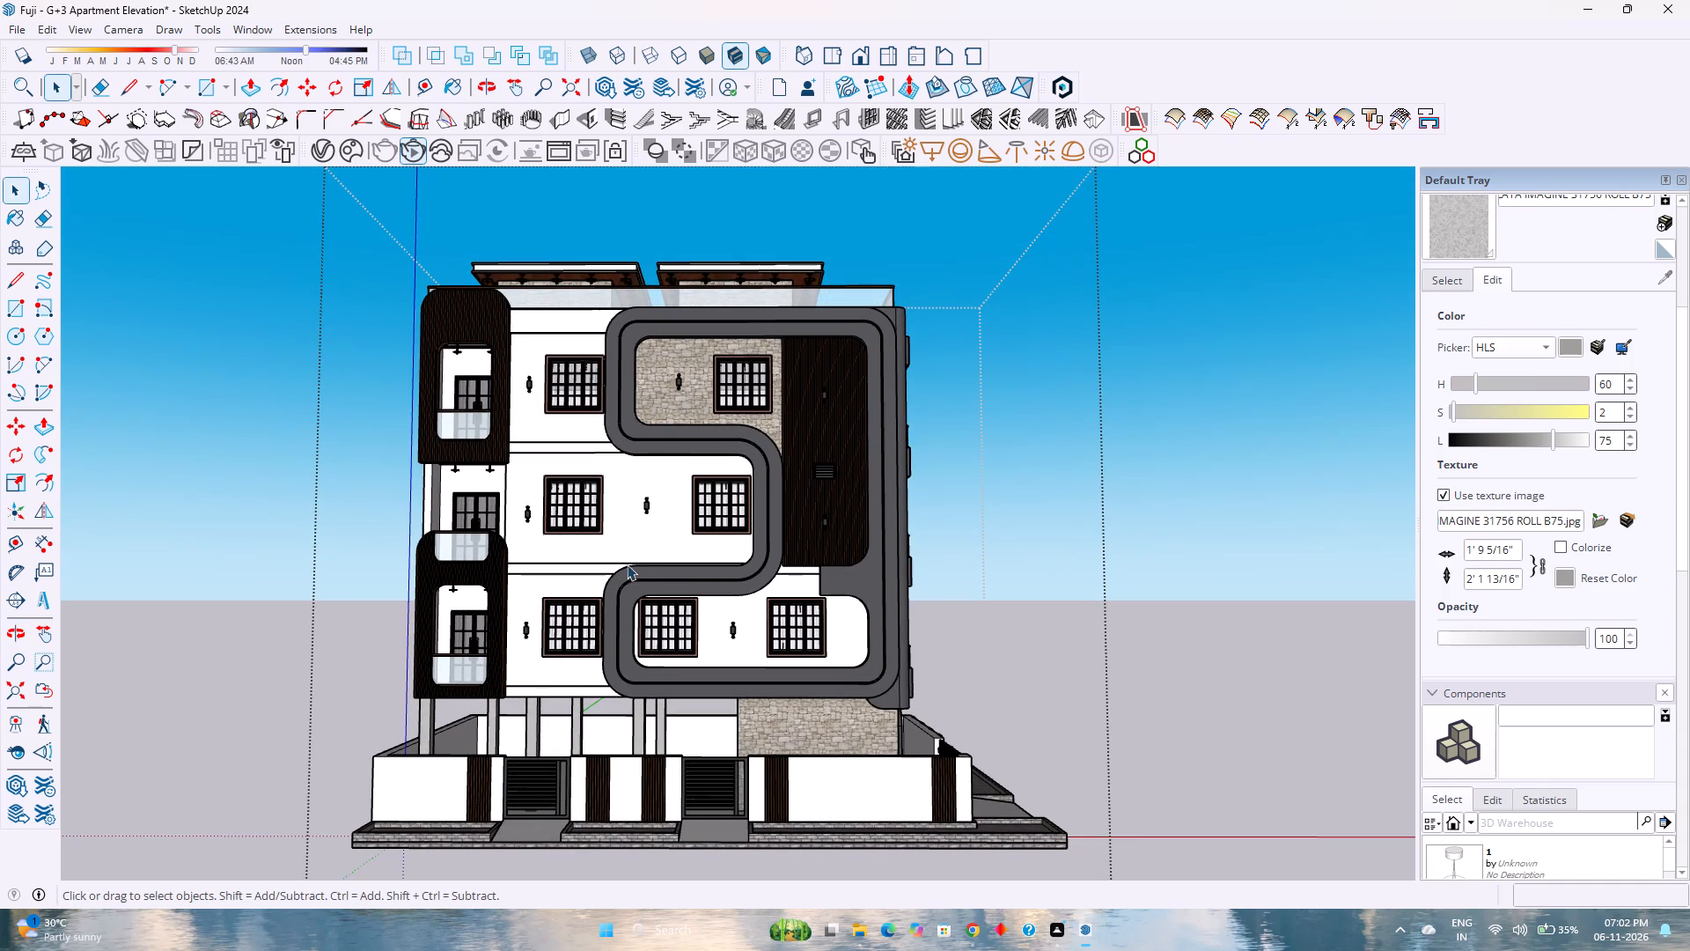
pyautogui.keyDown('shift'); pyautogui.moveTo(673, 517); pyautogui.dragTo(697, 513, button='middle'); pyautogui.keyUp('shift')
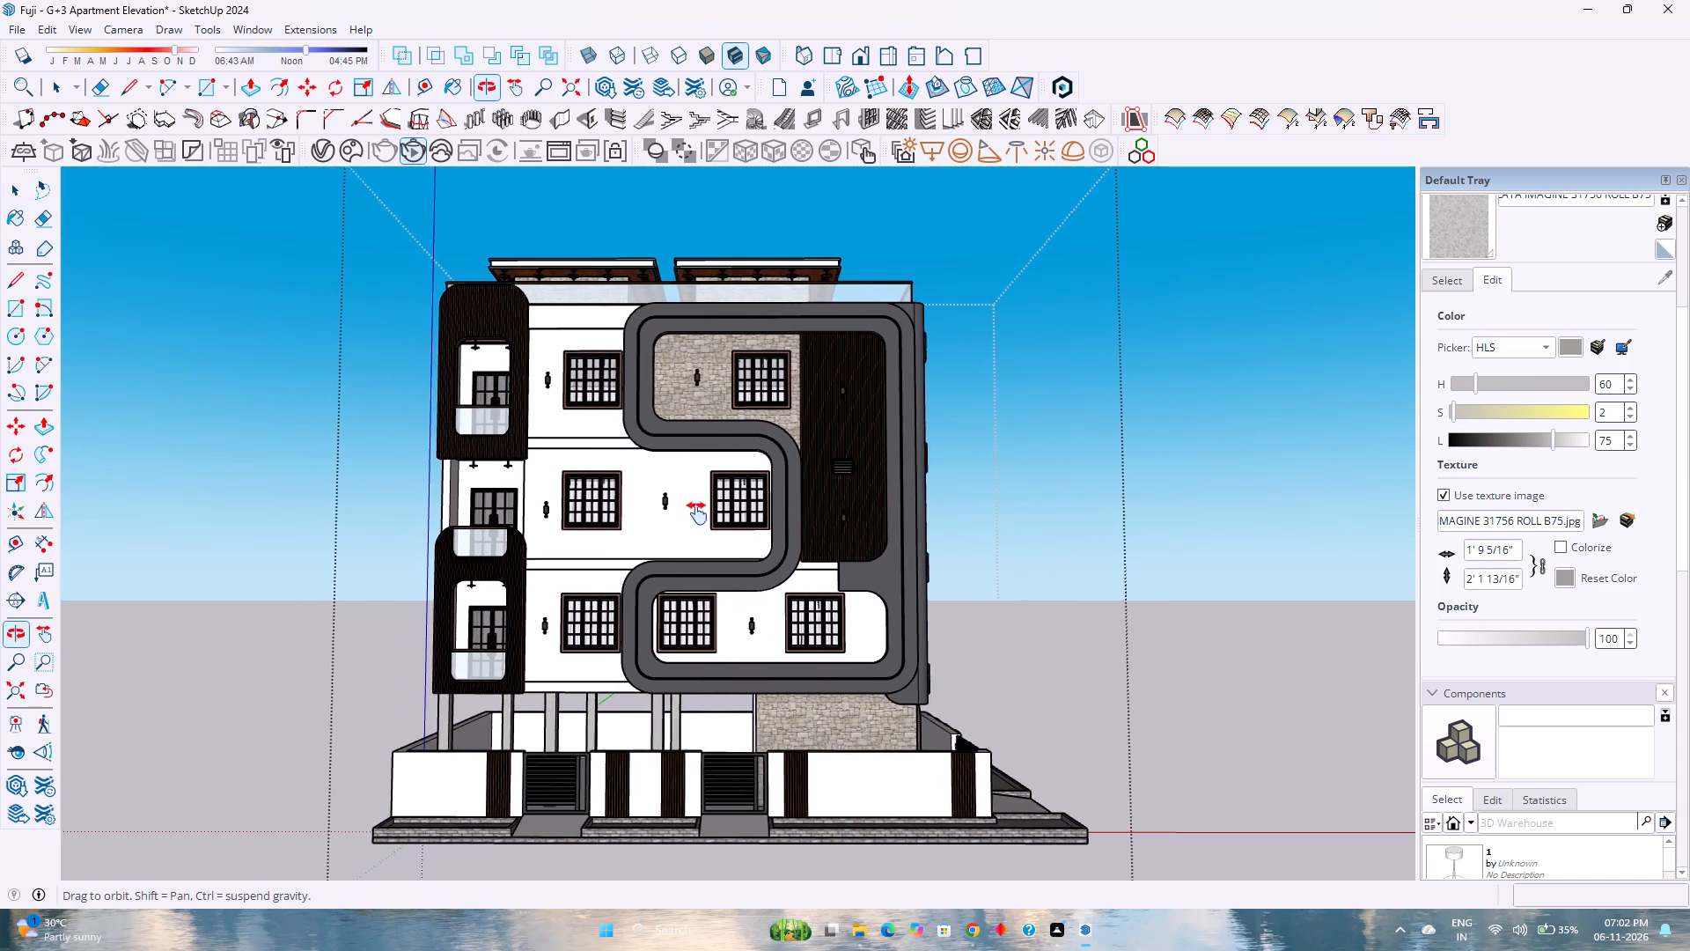
pyautogui.keyDown('shift'); pyautogui.moveTo(697, 513); pyautogui.dragTo(711, 522, button='middle'); pyautogui.keyUp('shift')
pyautogui.keyDown('shift'); pyautogui.middleClick(711, 522); pyautogui.keyUp('shift')
pyautogui.scroll(1, 721, 535)
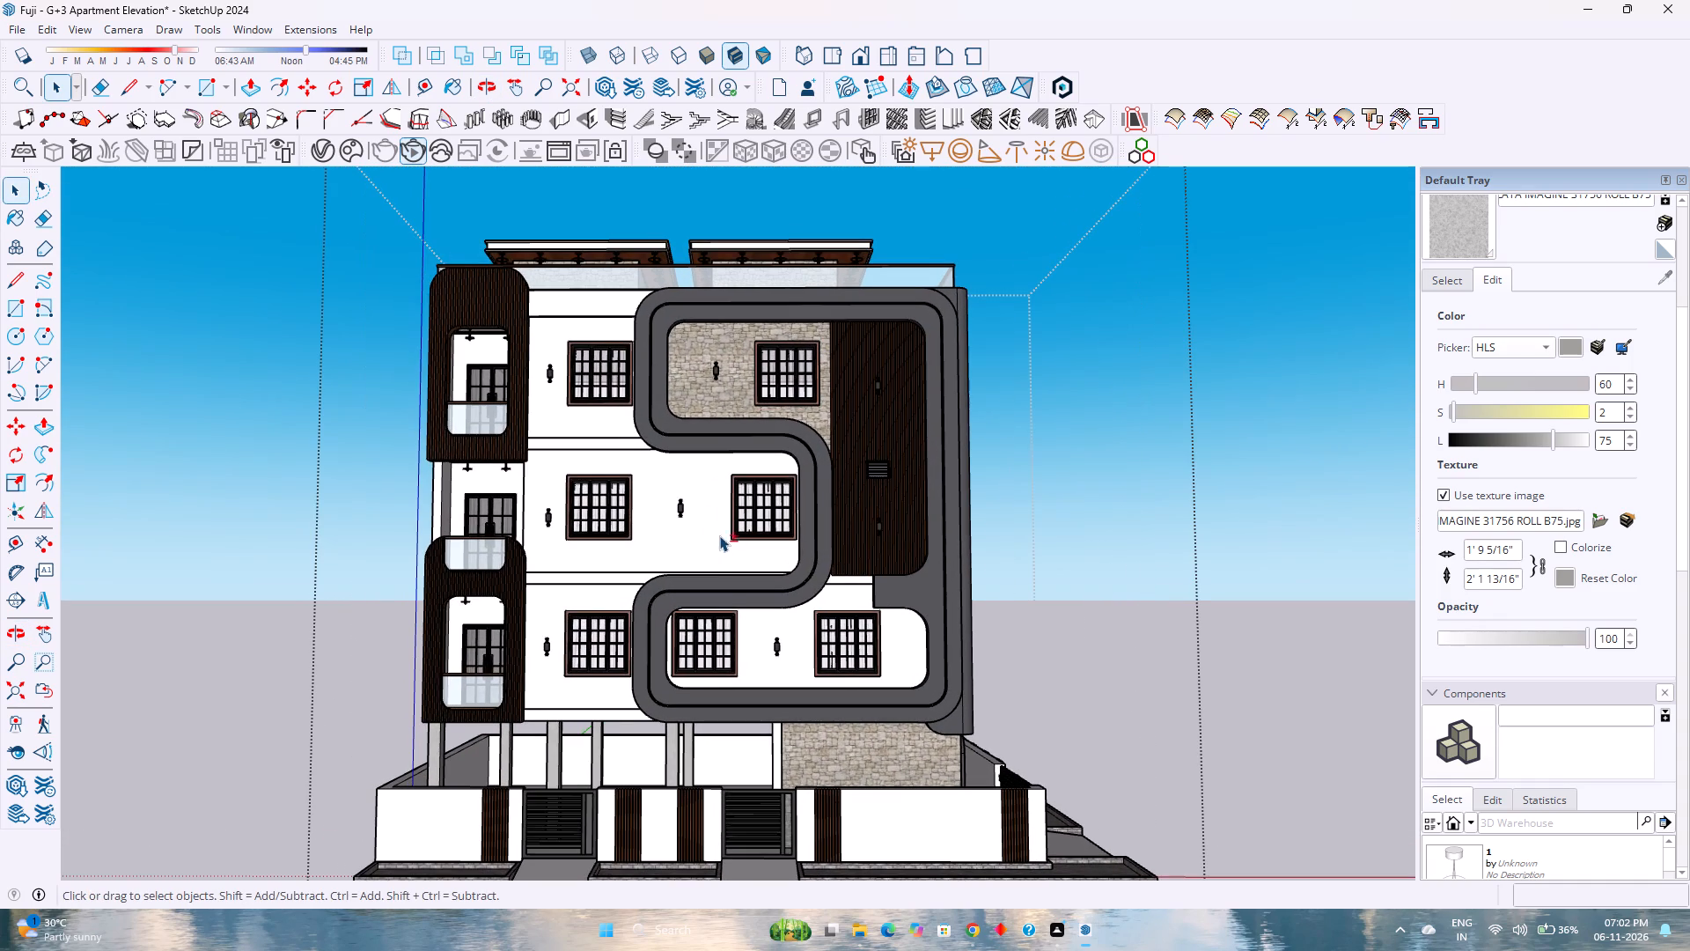
pyautogui.keyDown('shift'); pyautogui.moveTo(719, 535); pyautogui.dragTo(734, 504, button='middle'); pyautogui.keyUp('shift')
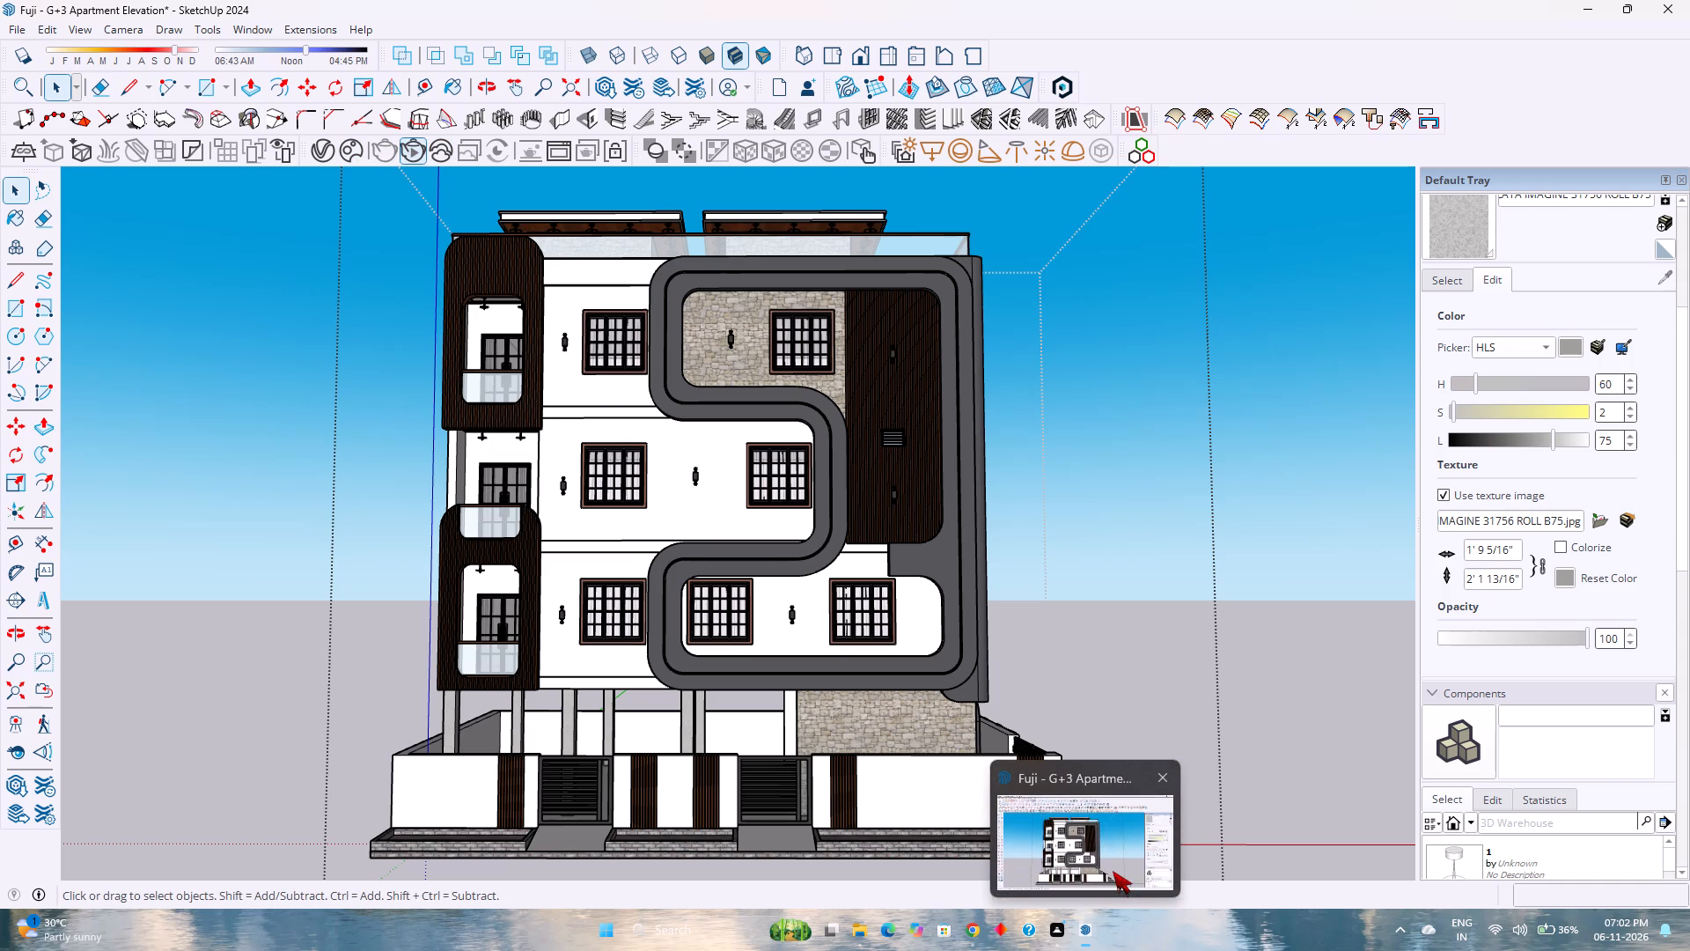
pyautogui.click(1113, 871)
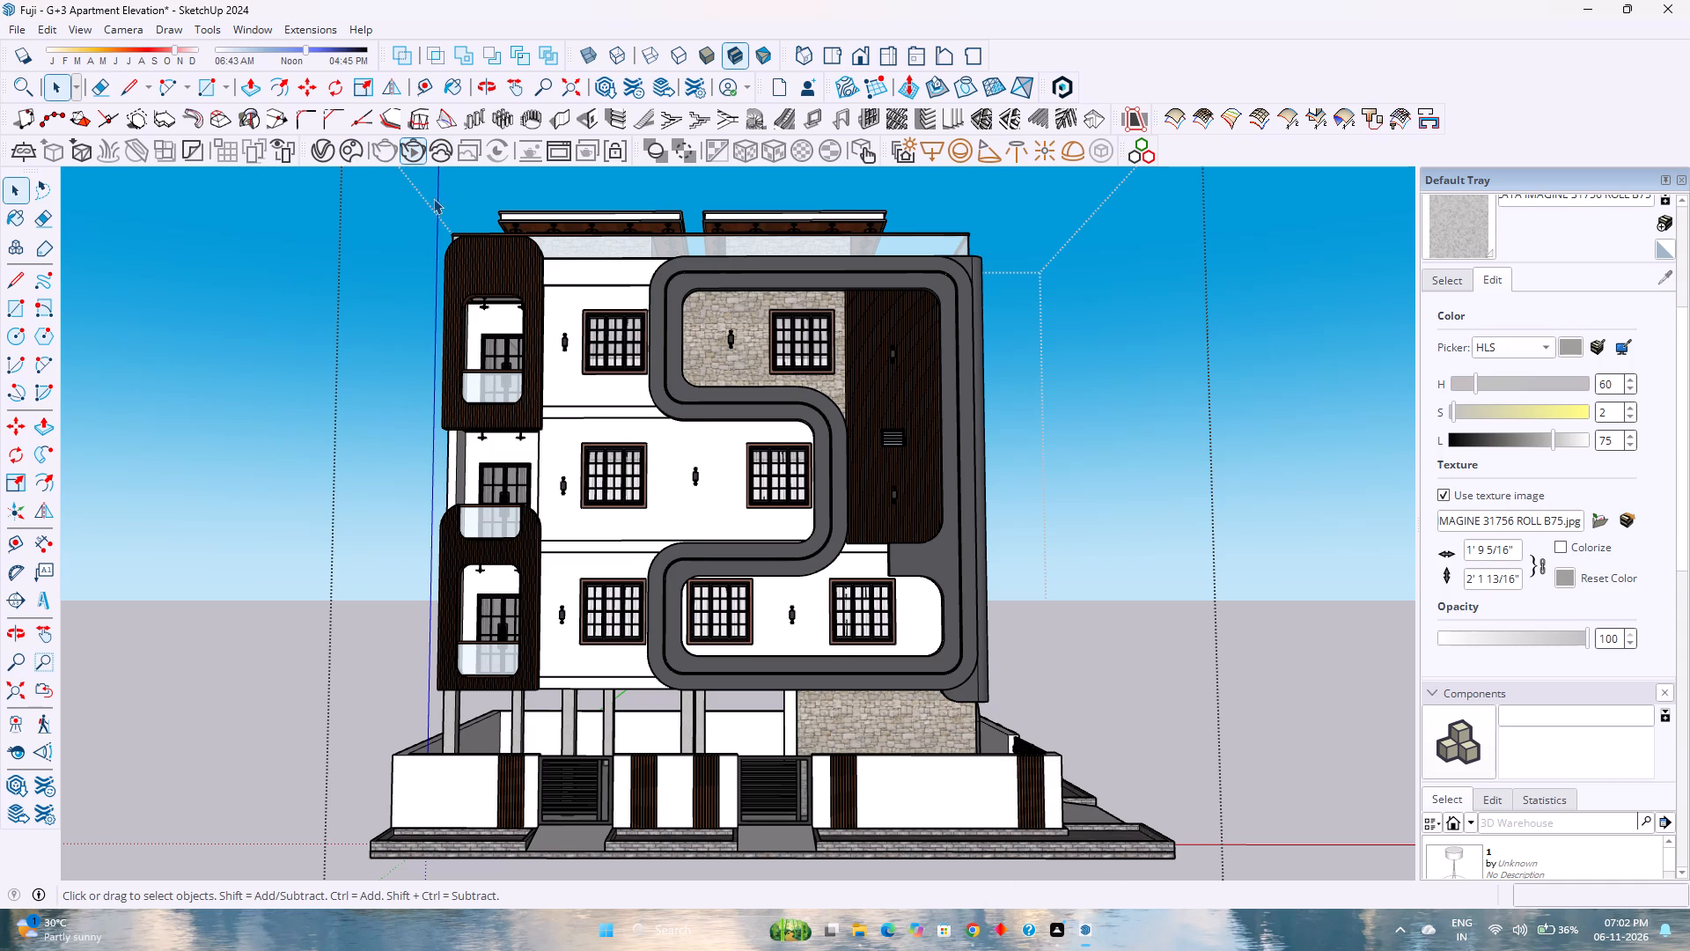
pyautogui.click(411, 157)
pyautogui.click(415, 155)
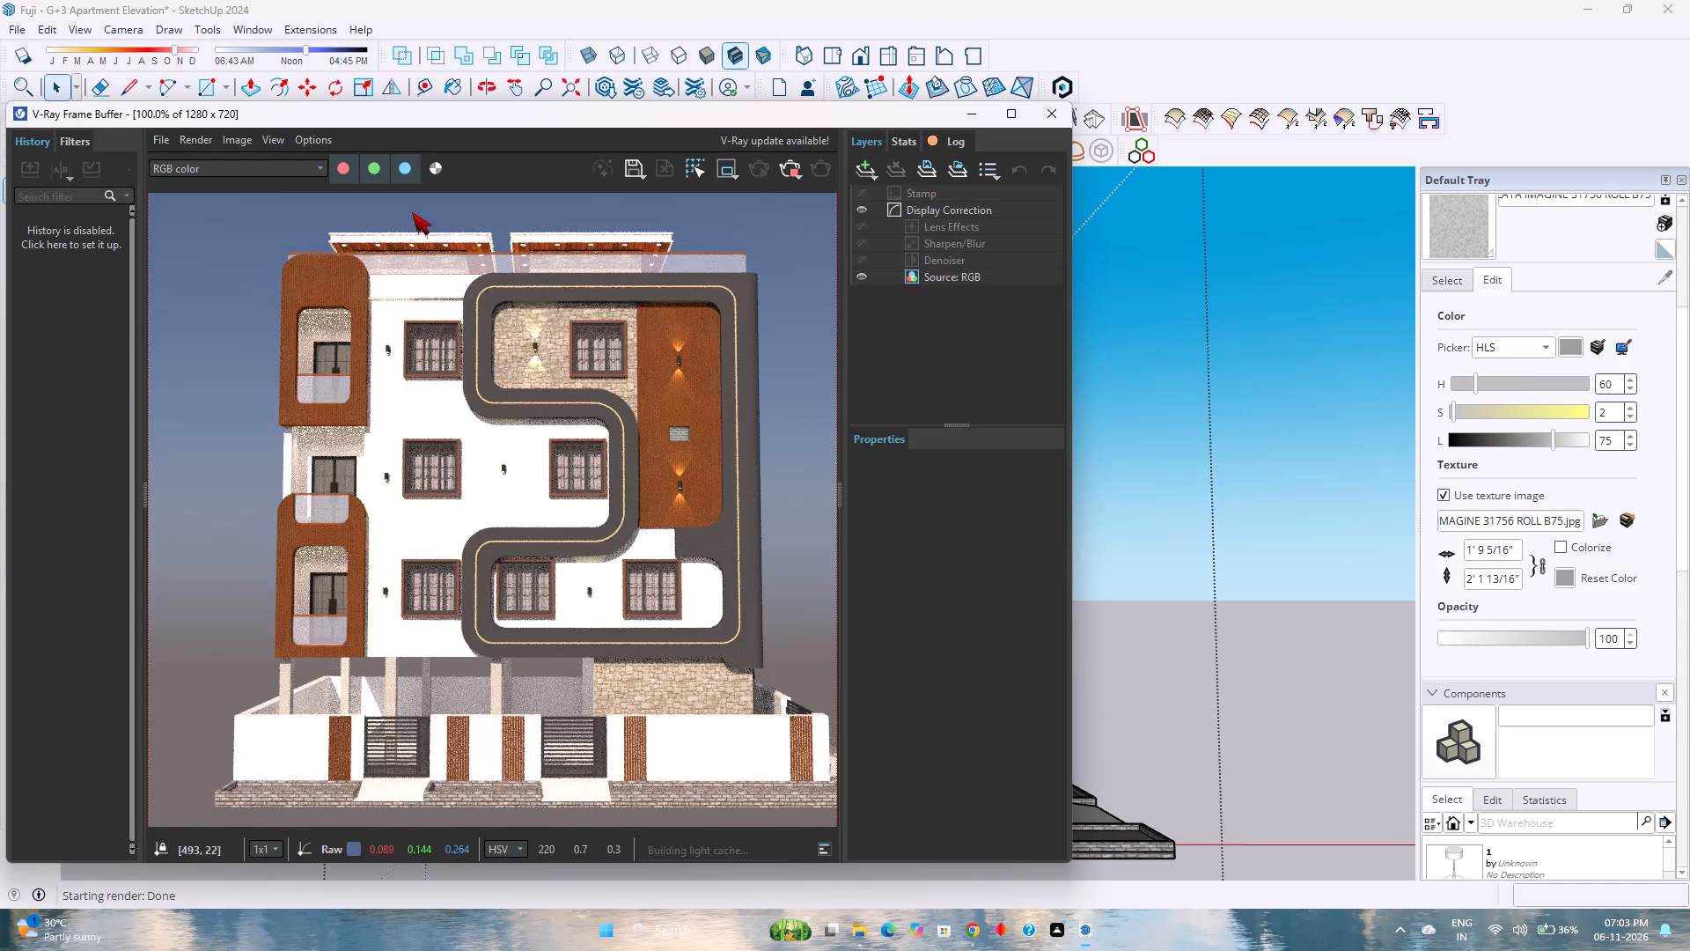
pyautogui.scroll(-1, 610, 489)
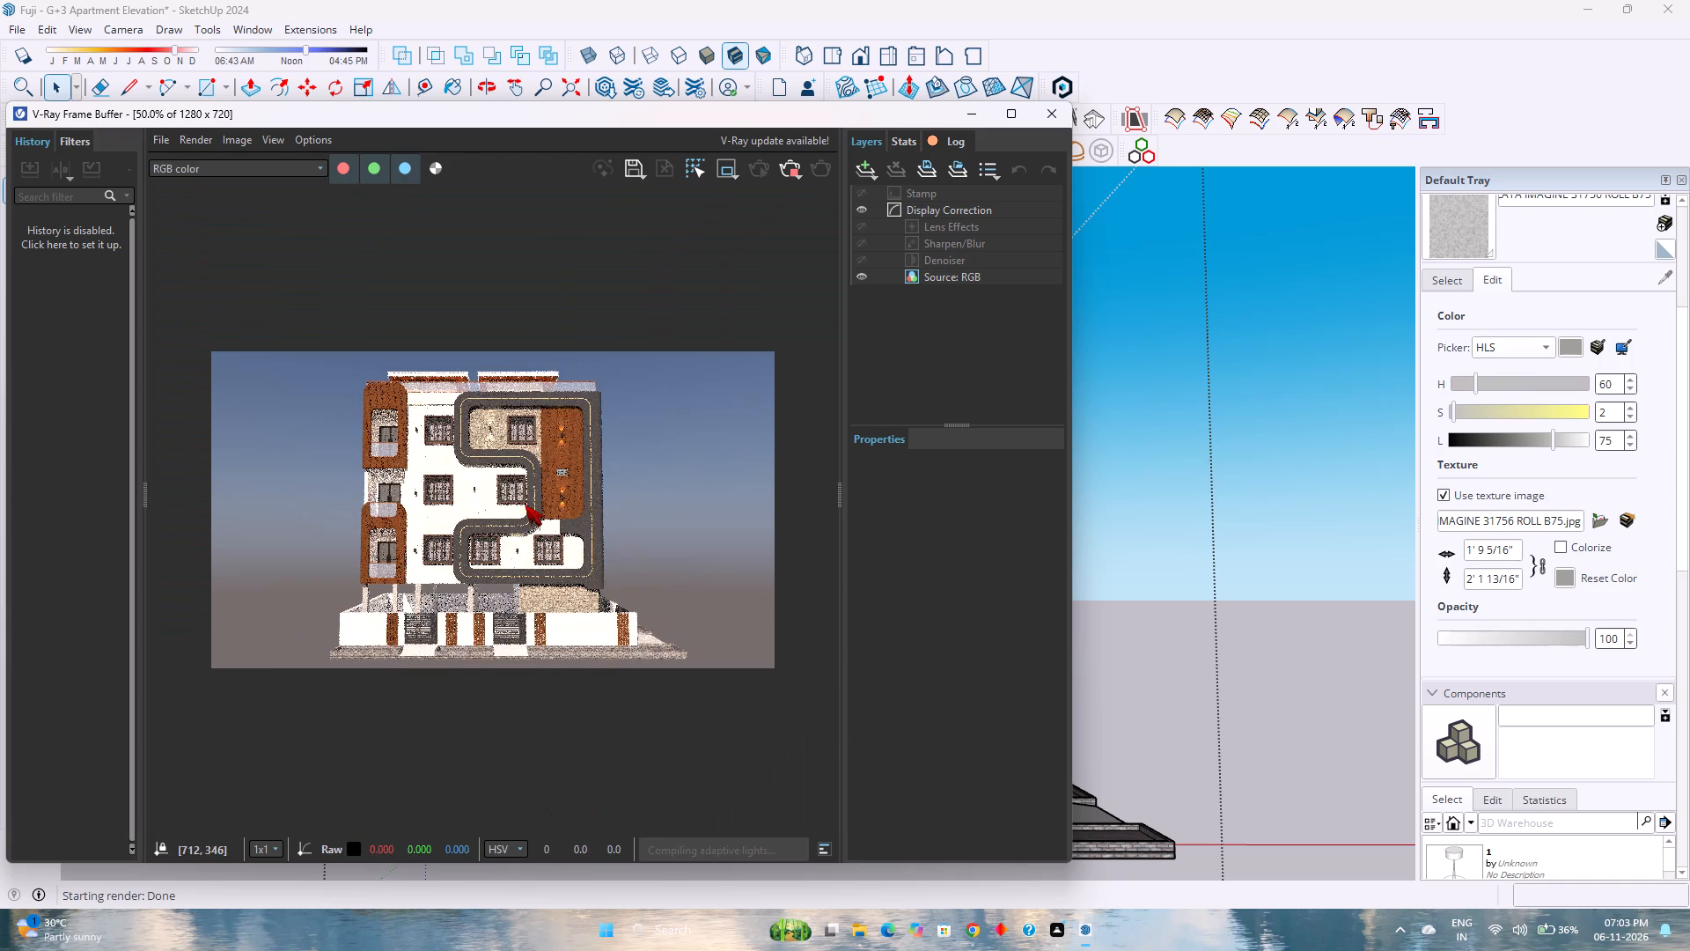
pyautogui.scroll(1, 438, 582)
pyautogui.scroll(-1, 438, 582)
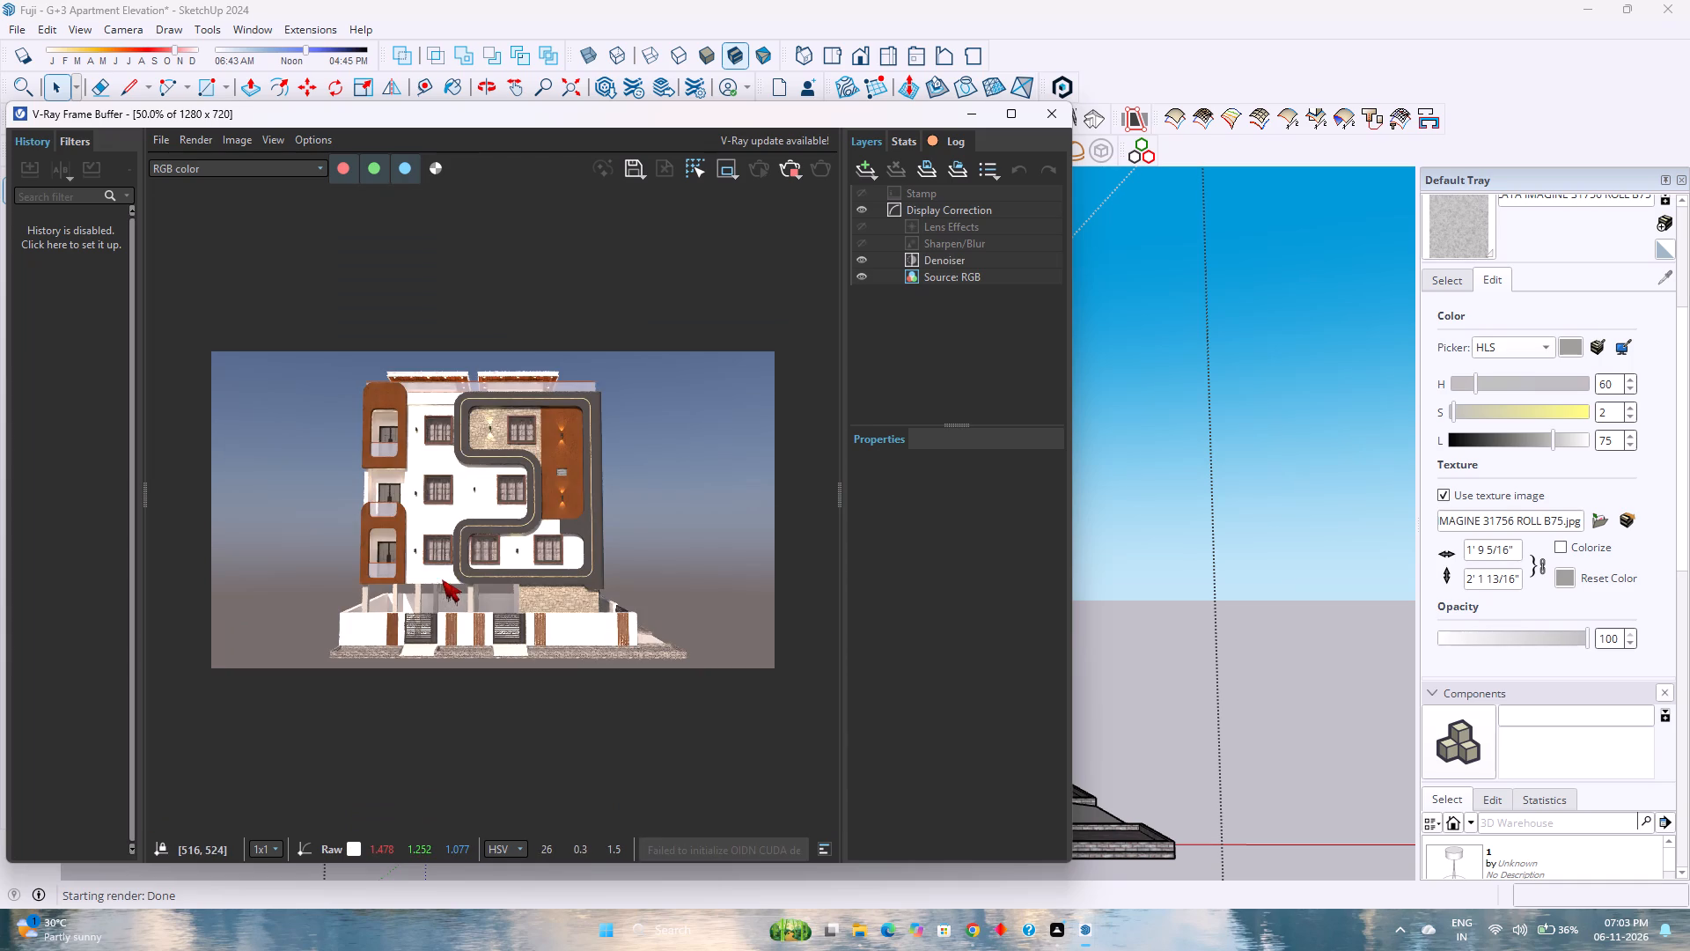
# Shift the sun's time of day further into the late afternoon while the V-Ray render updates.
pyautogui.click(914, 211)
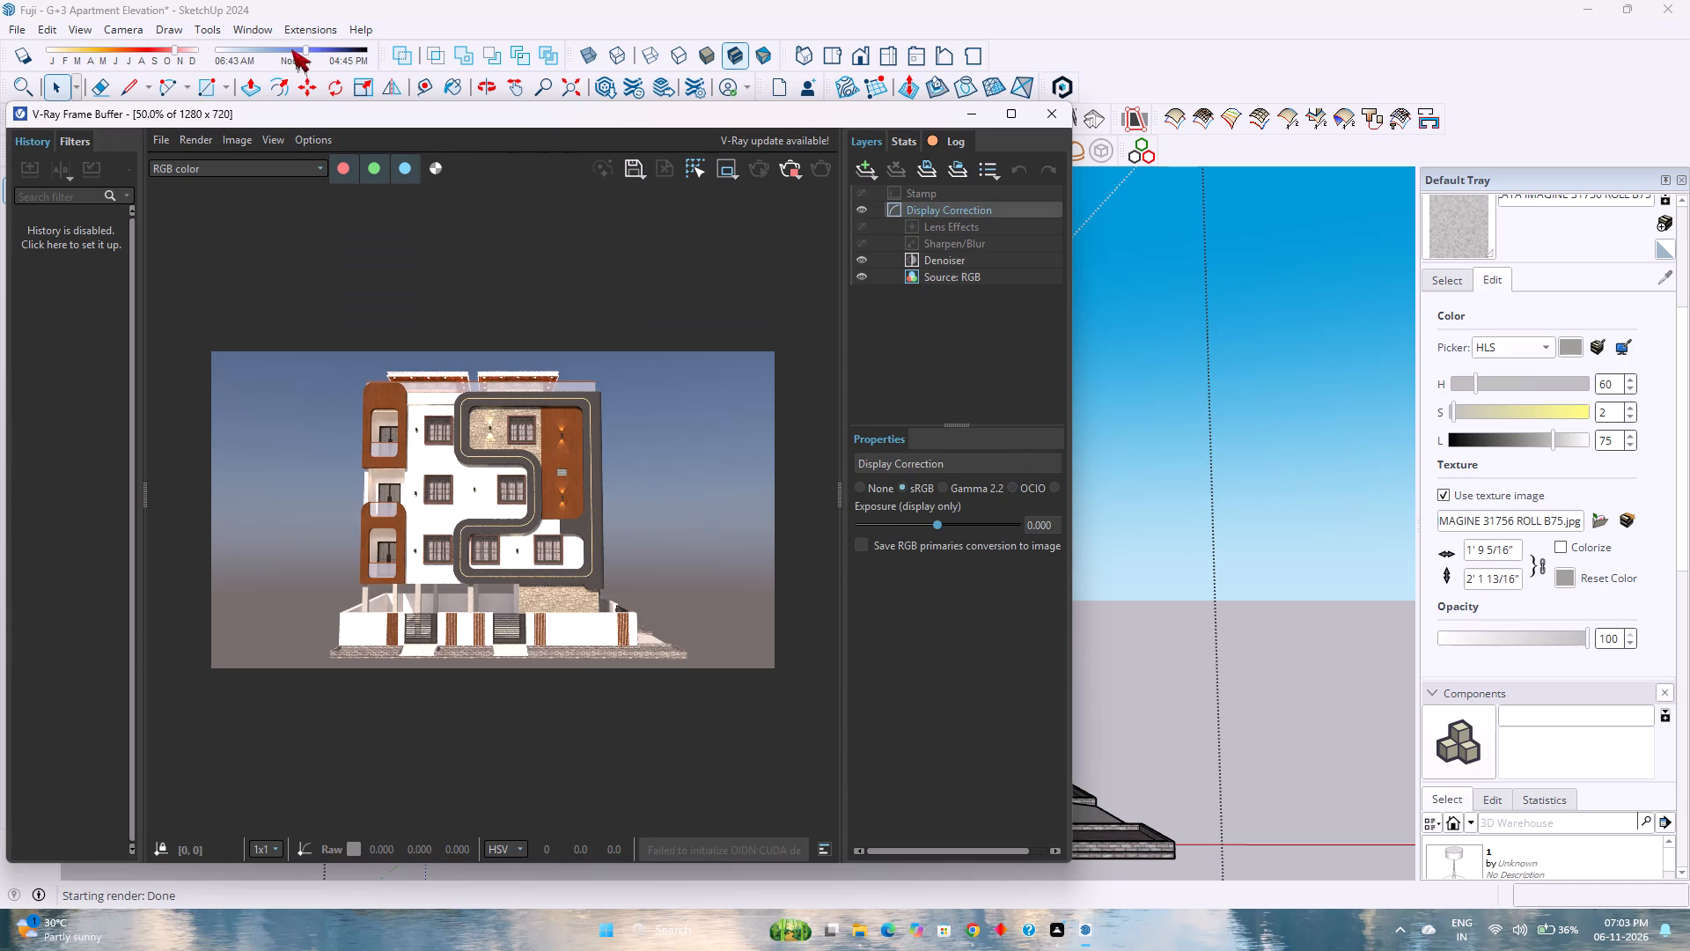
pyautogui.click(315, 54)
pyautogui.click(322, 51)
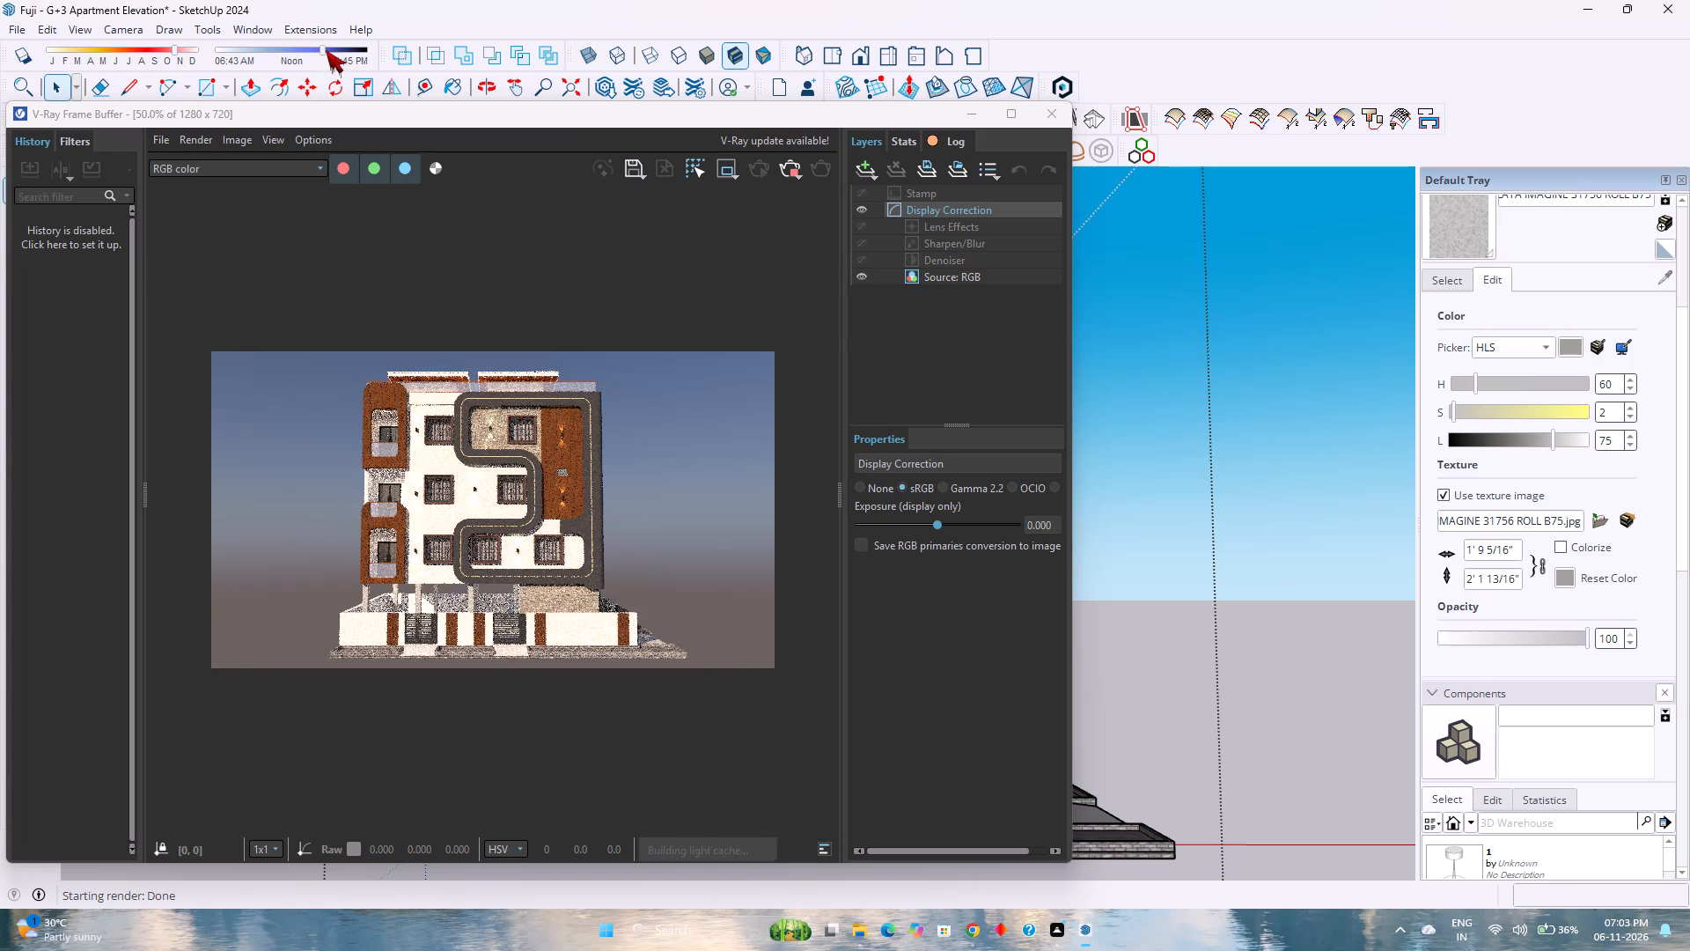
pyautogui.click(326, 50)
pyautogui.click(334, 48)
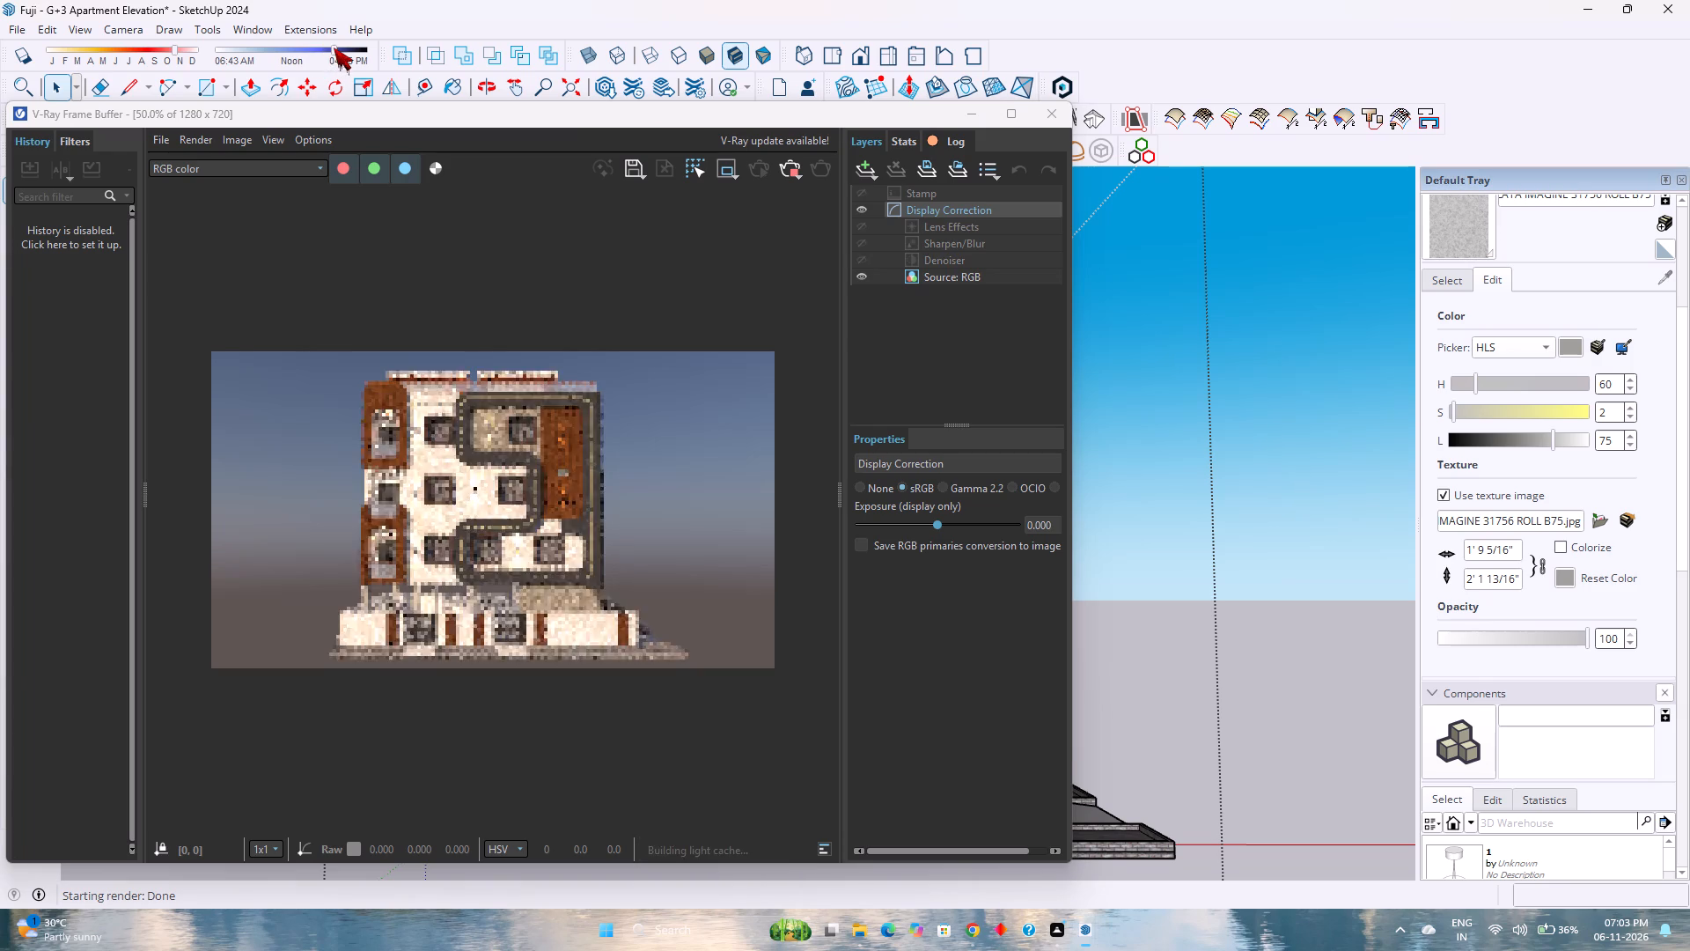
pyautogui.click(338, 48)
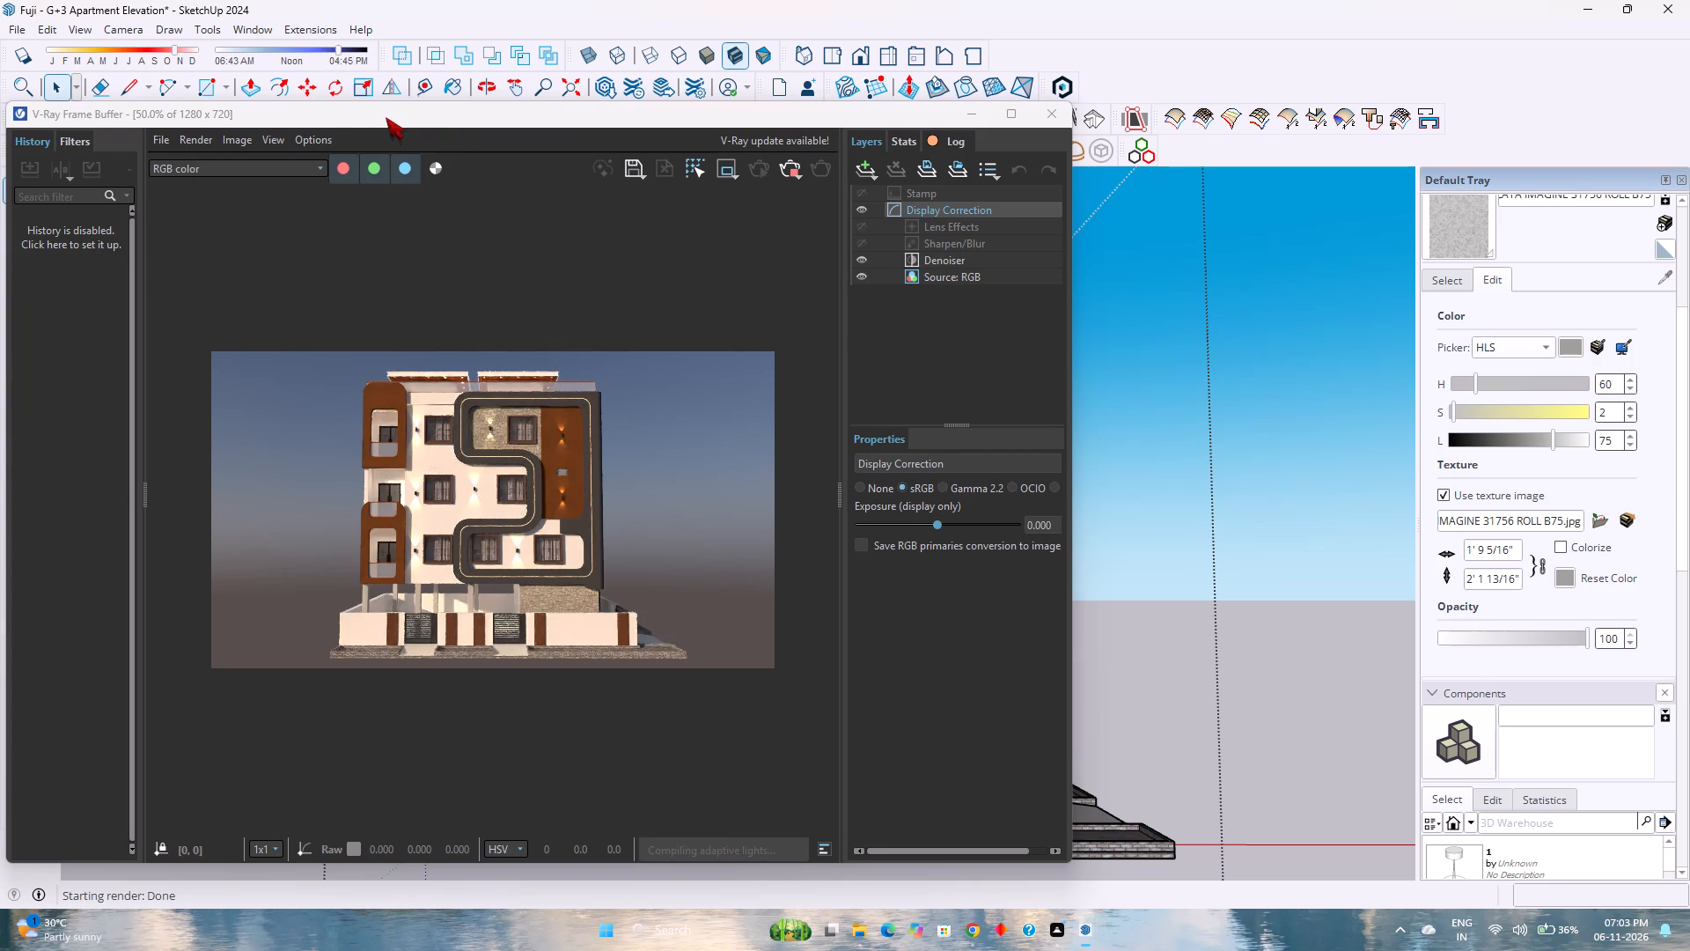
# Open the V-Ray light settings beside the render and set V-Ray Spot Light#4's intensity to 100.
pyautogui.moveTo(386, 117); pyautogui.dragTo(434, 175)
pyautogui.click(326, 147)
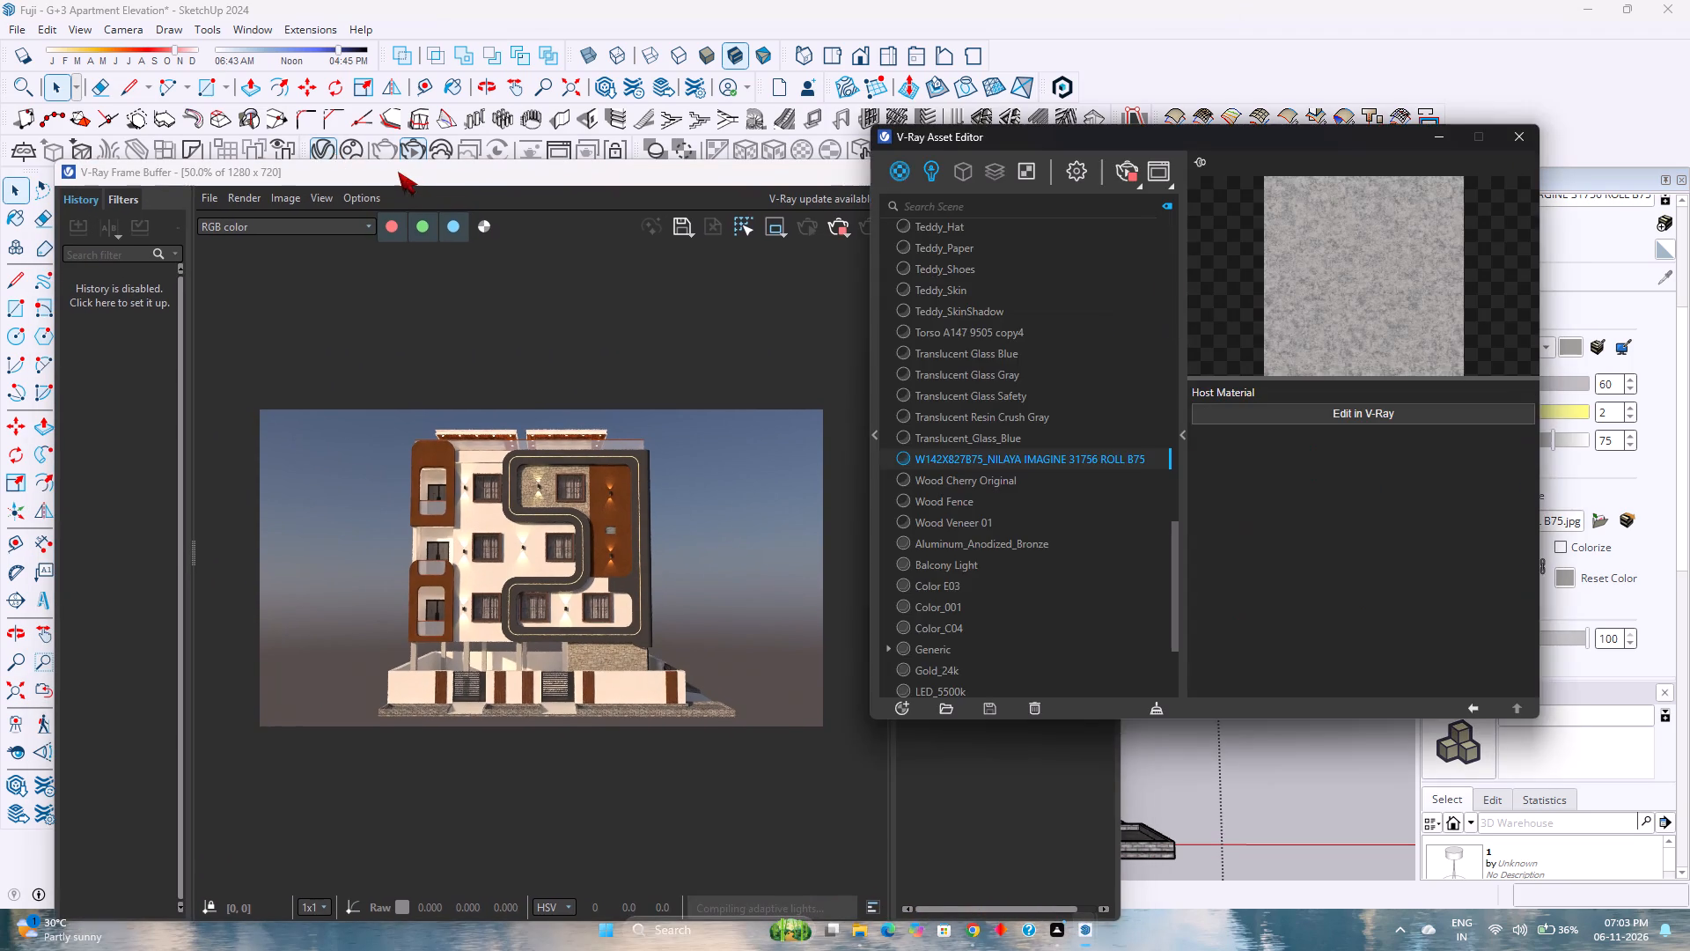
pyautogui.moveTo(415, 172); pyautogui.dragTo(384, 123)
pyautogui.click(1263, 144)
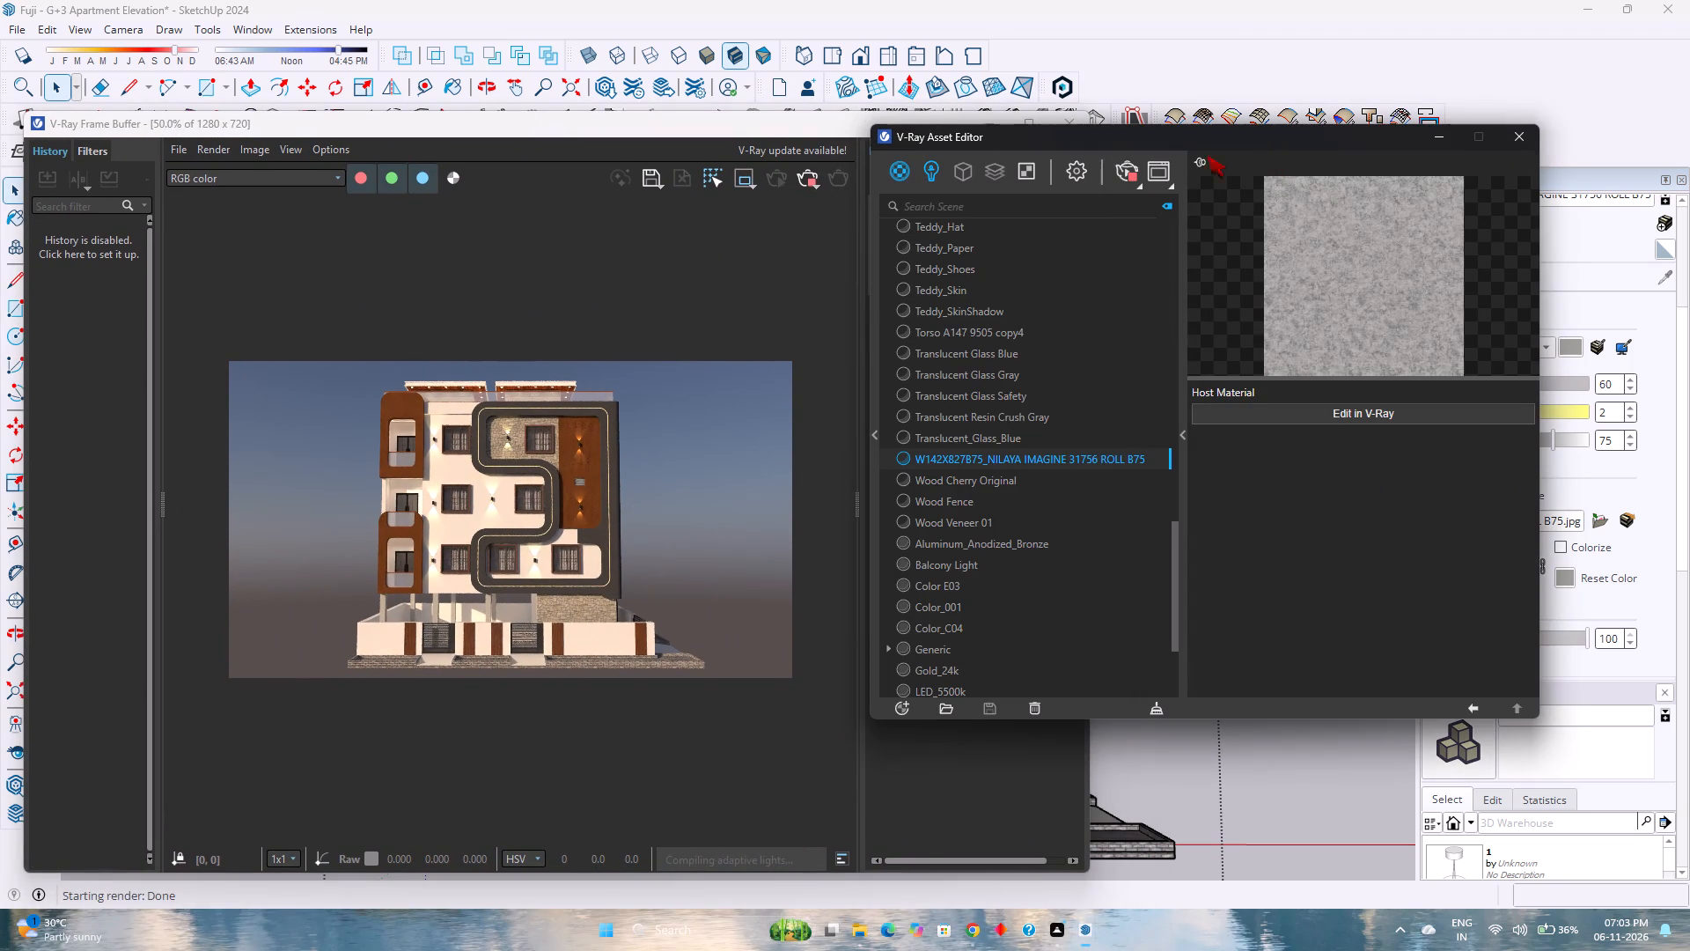
pyautogui.click(939, 175)
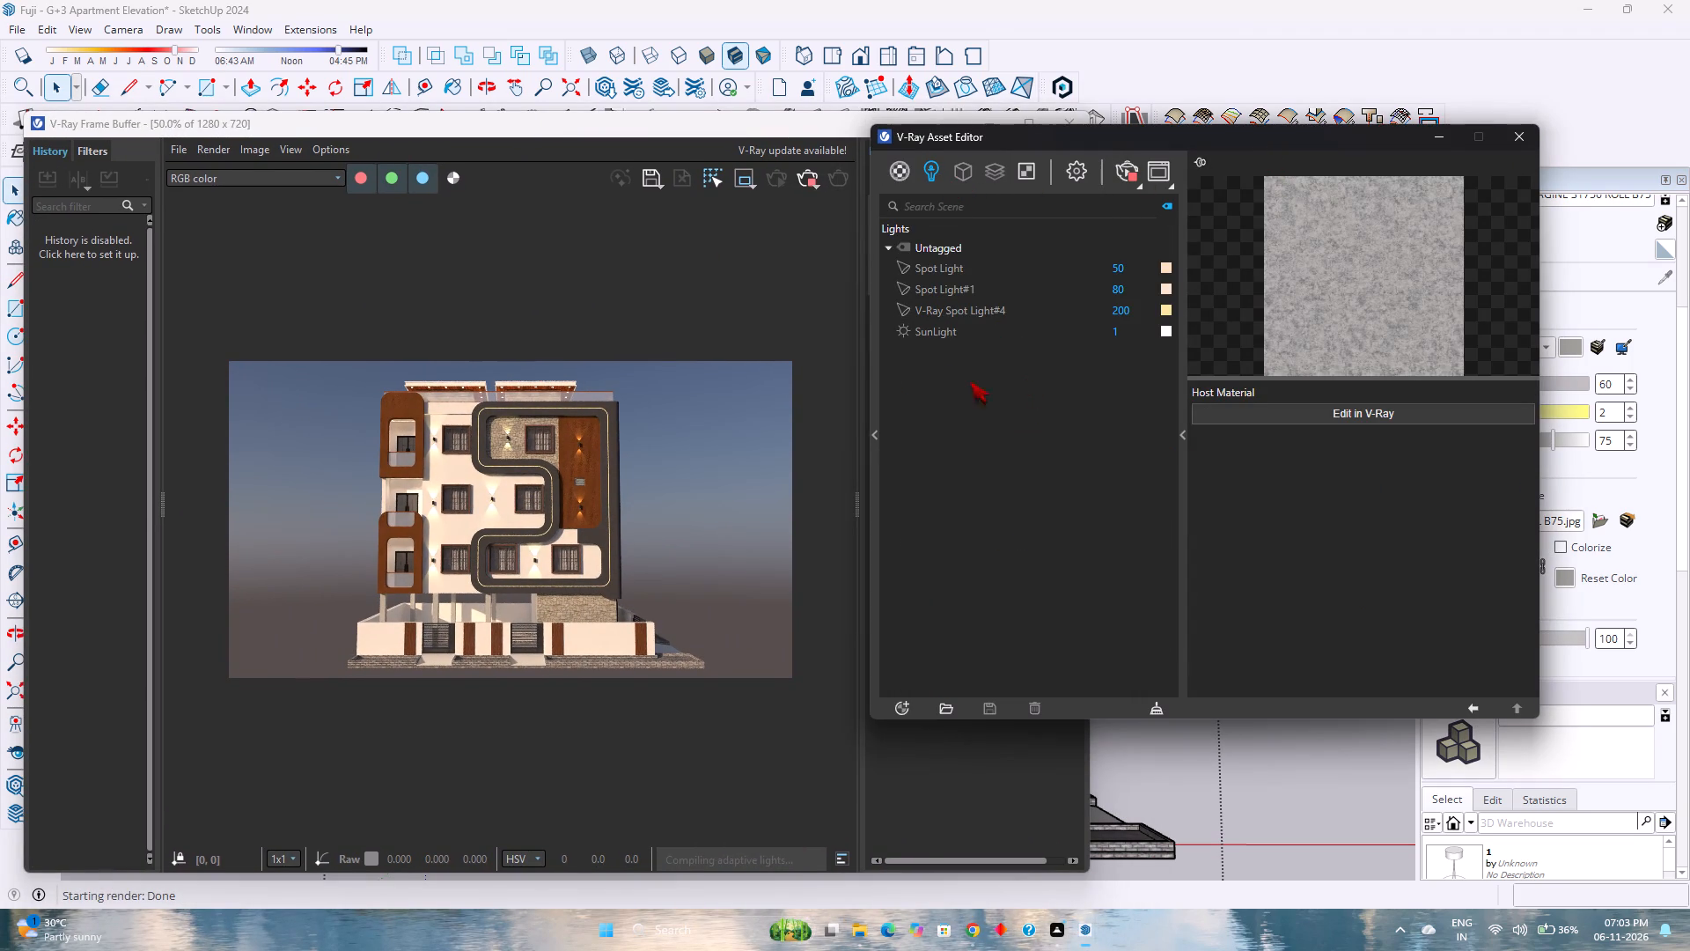
pyautogui.click(948, 304)
pyautogui.moveTo(1331, 459); pyautogui.dragTo(1287, 463)
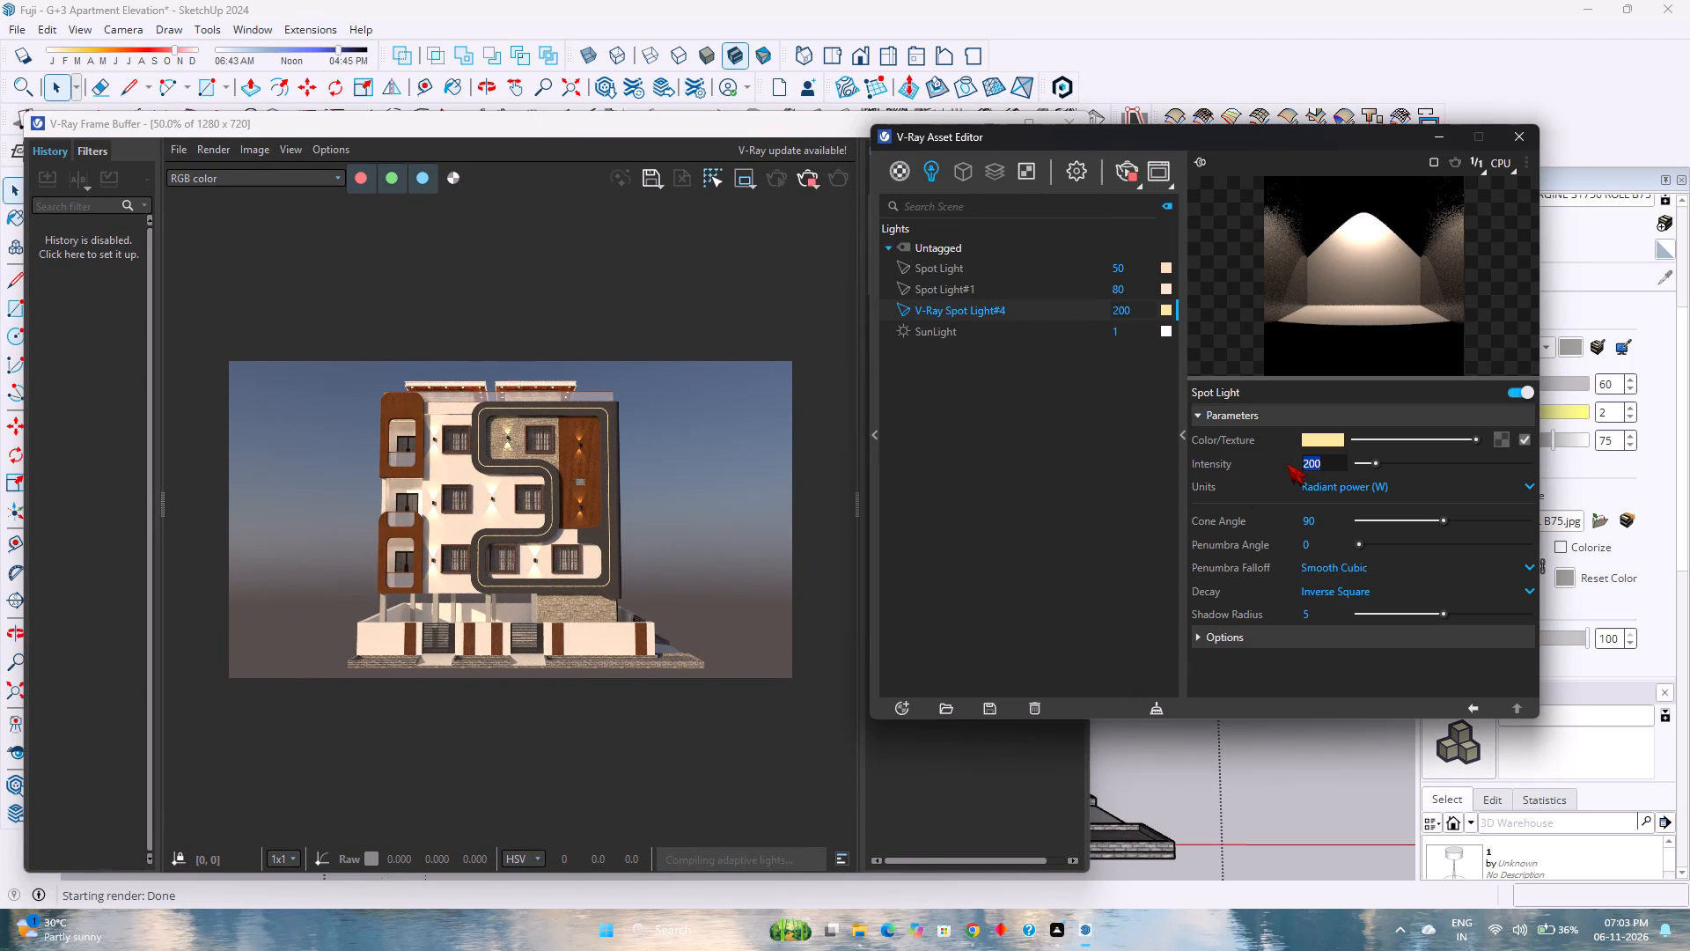
pyautogui.write('100')
pyautogui.press('Return')
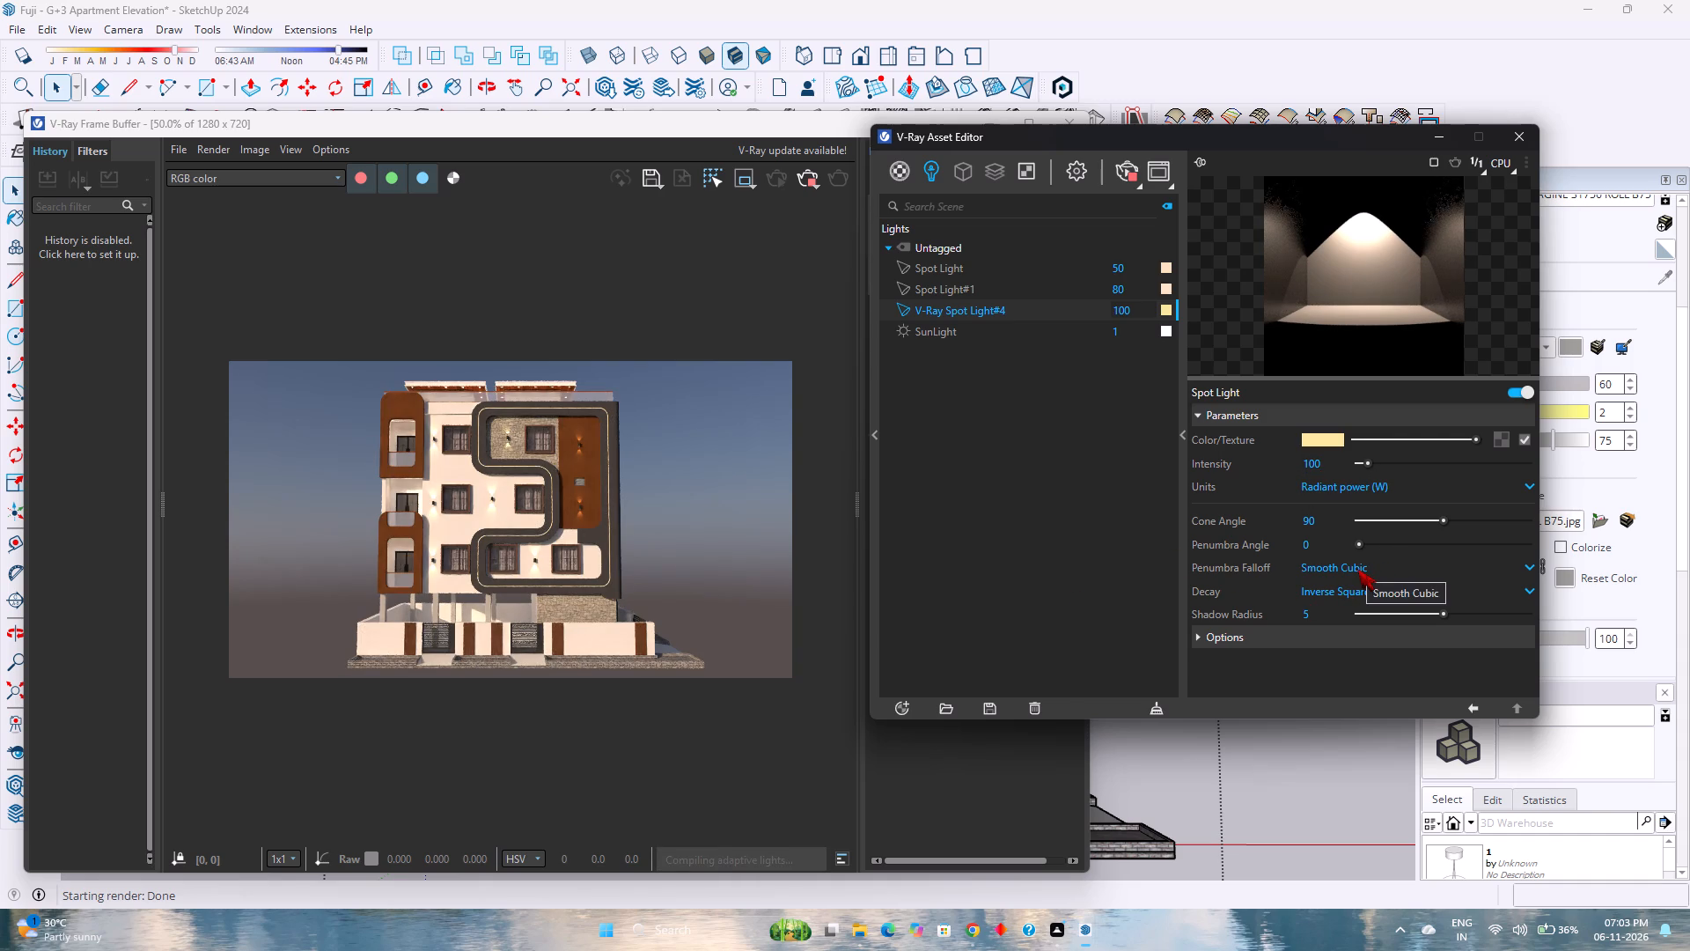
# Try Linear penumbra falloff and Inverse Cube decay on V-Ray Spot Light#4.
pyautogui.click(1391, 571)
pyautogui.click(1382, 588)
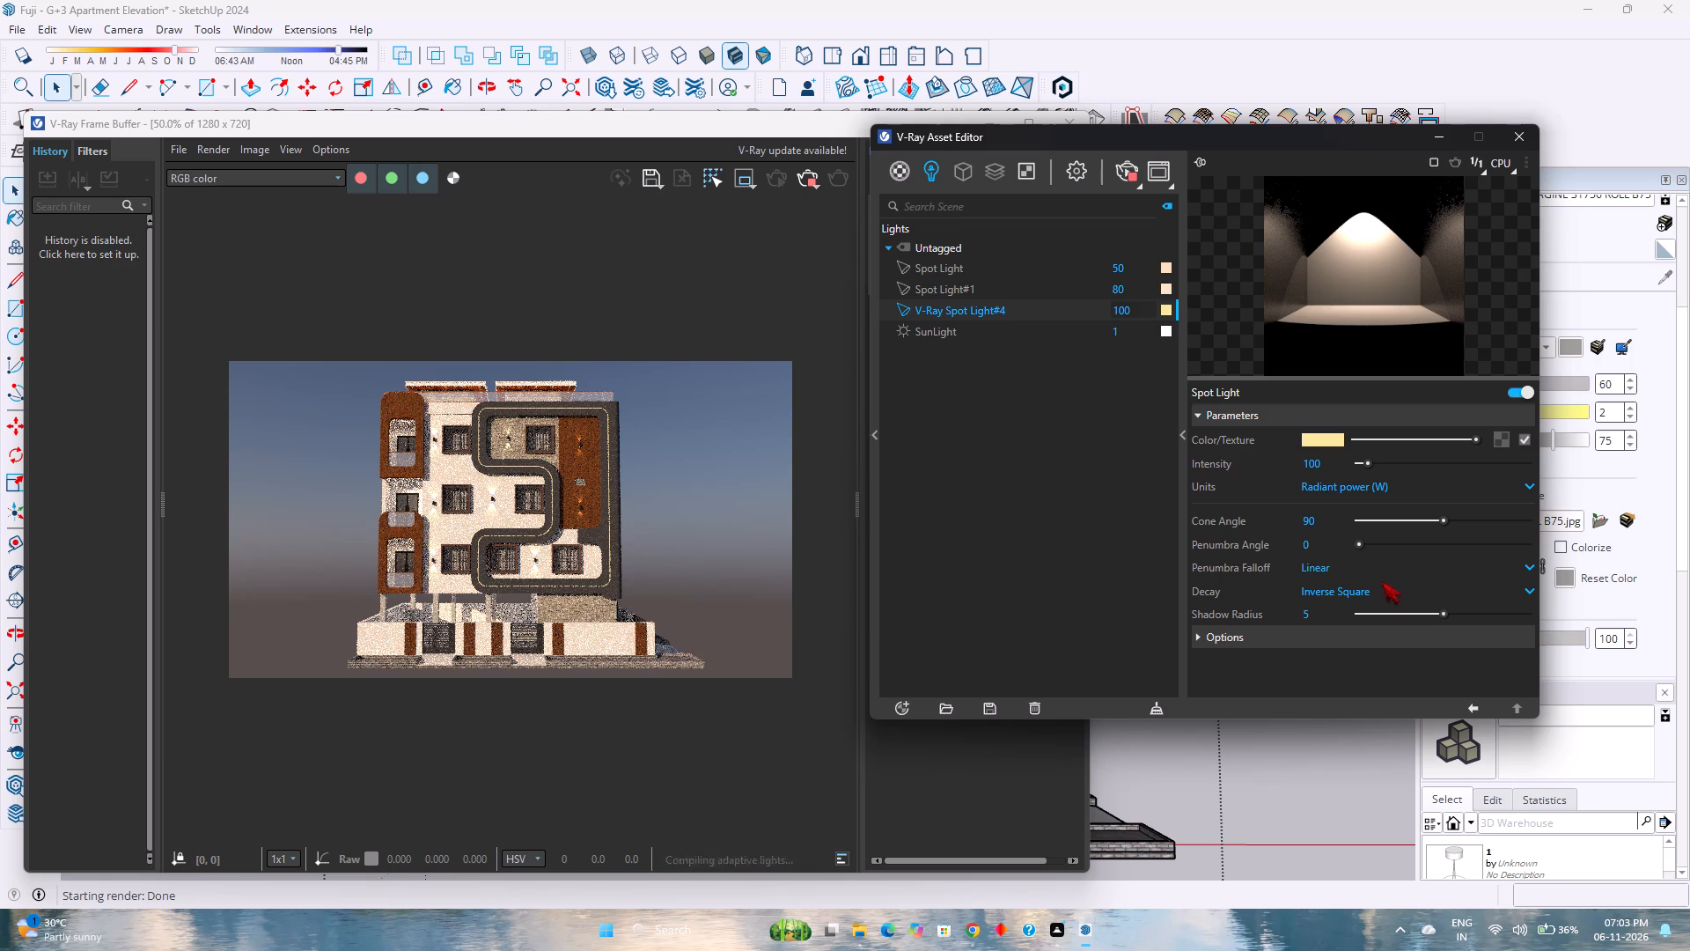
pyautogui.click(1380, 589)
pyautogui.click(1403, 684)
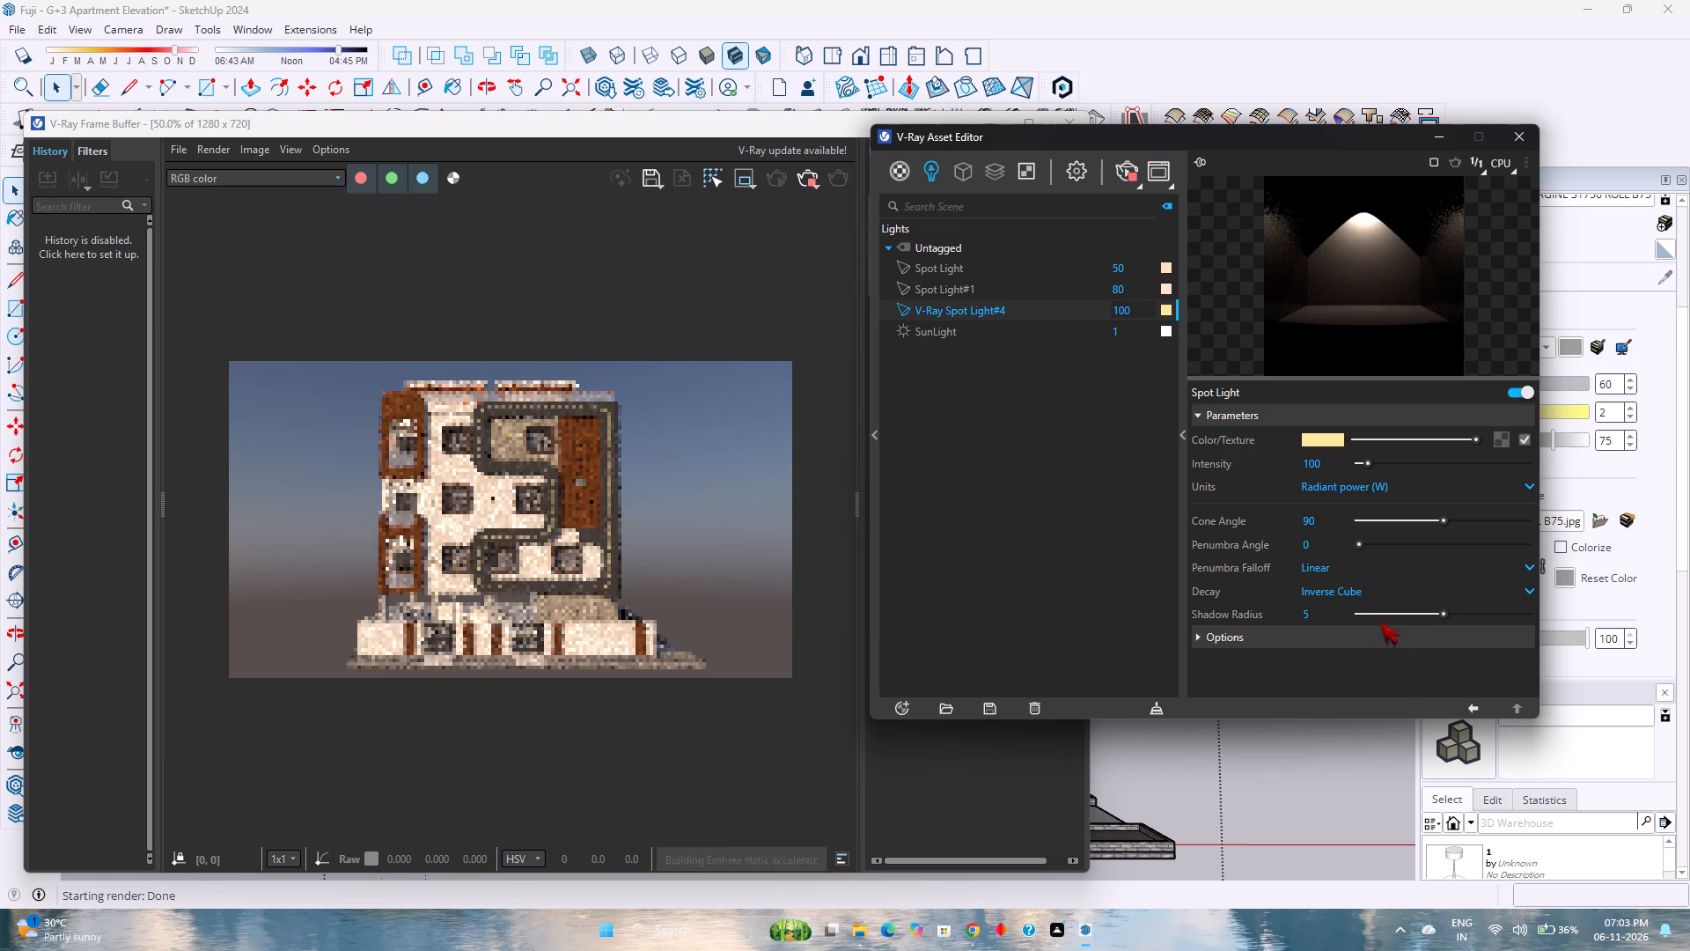
# Set V-Ray Spot Light#4's decay to Inverse and its penumbra falloff to Smooth Cubic.
pyautogui.click(1352, 590)
pyautogui.click(1353, 641)
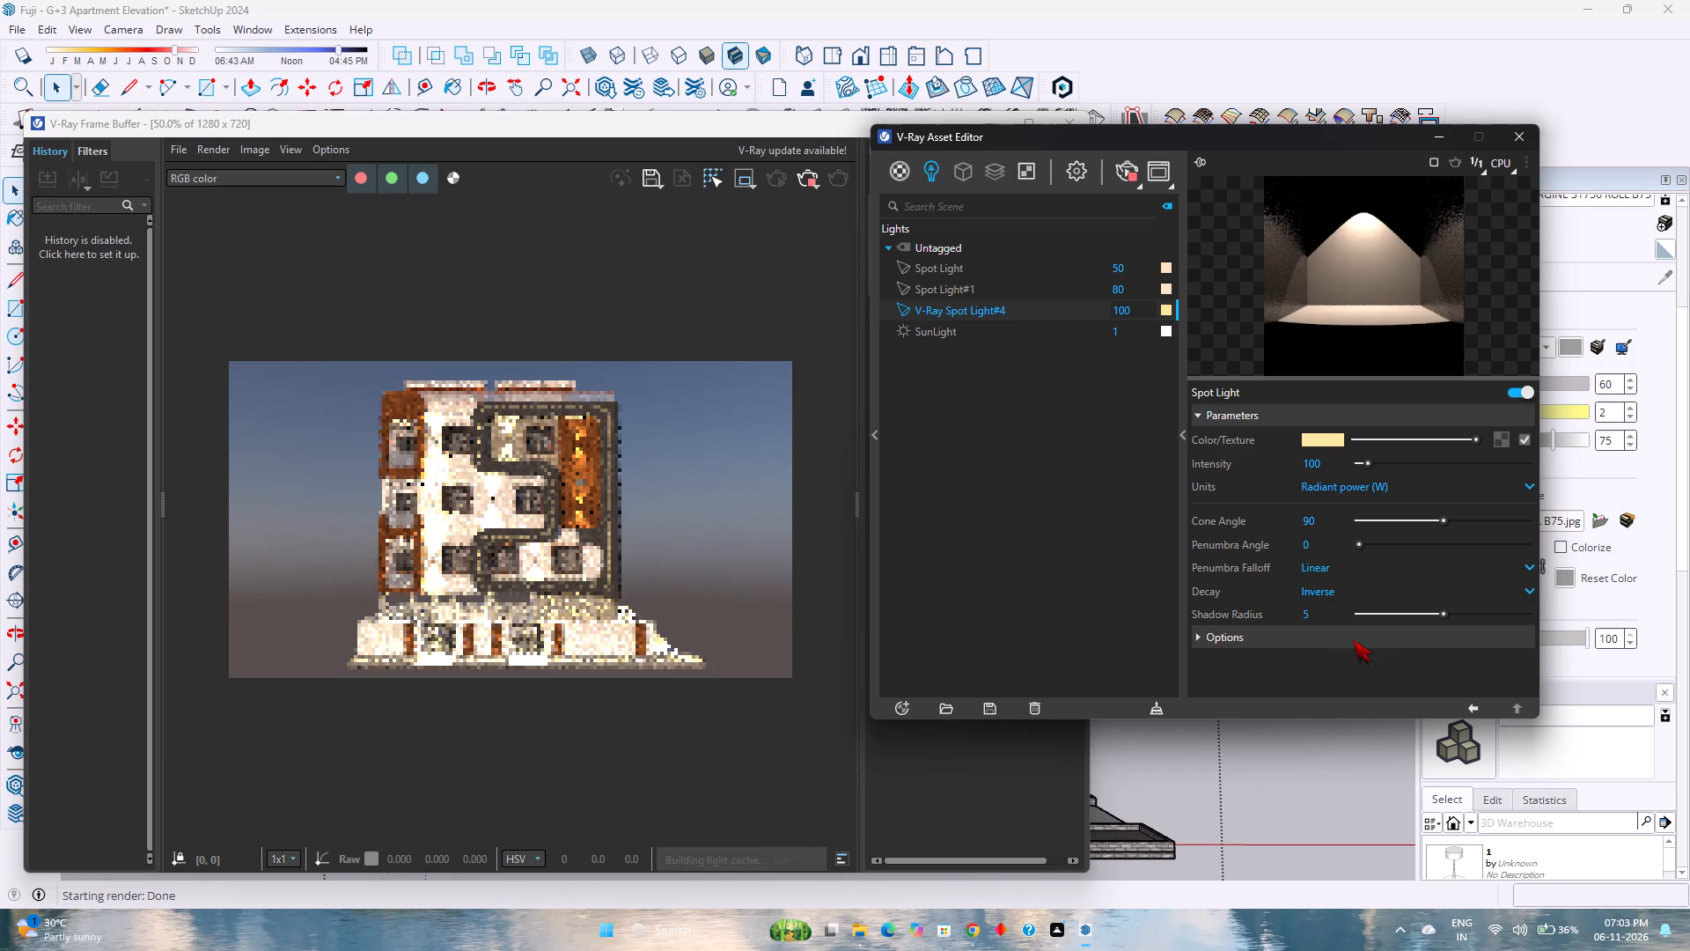
pyautogui.click(1359, 563)
pyautogui.click(1356, 616)
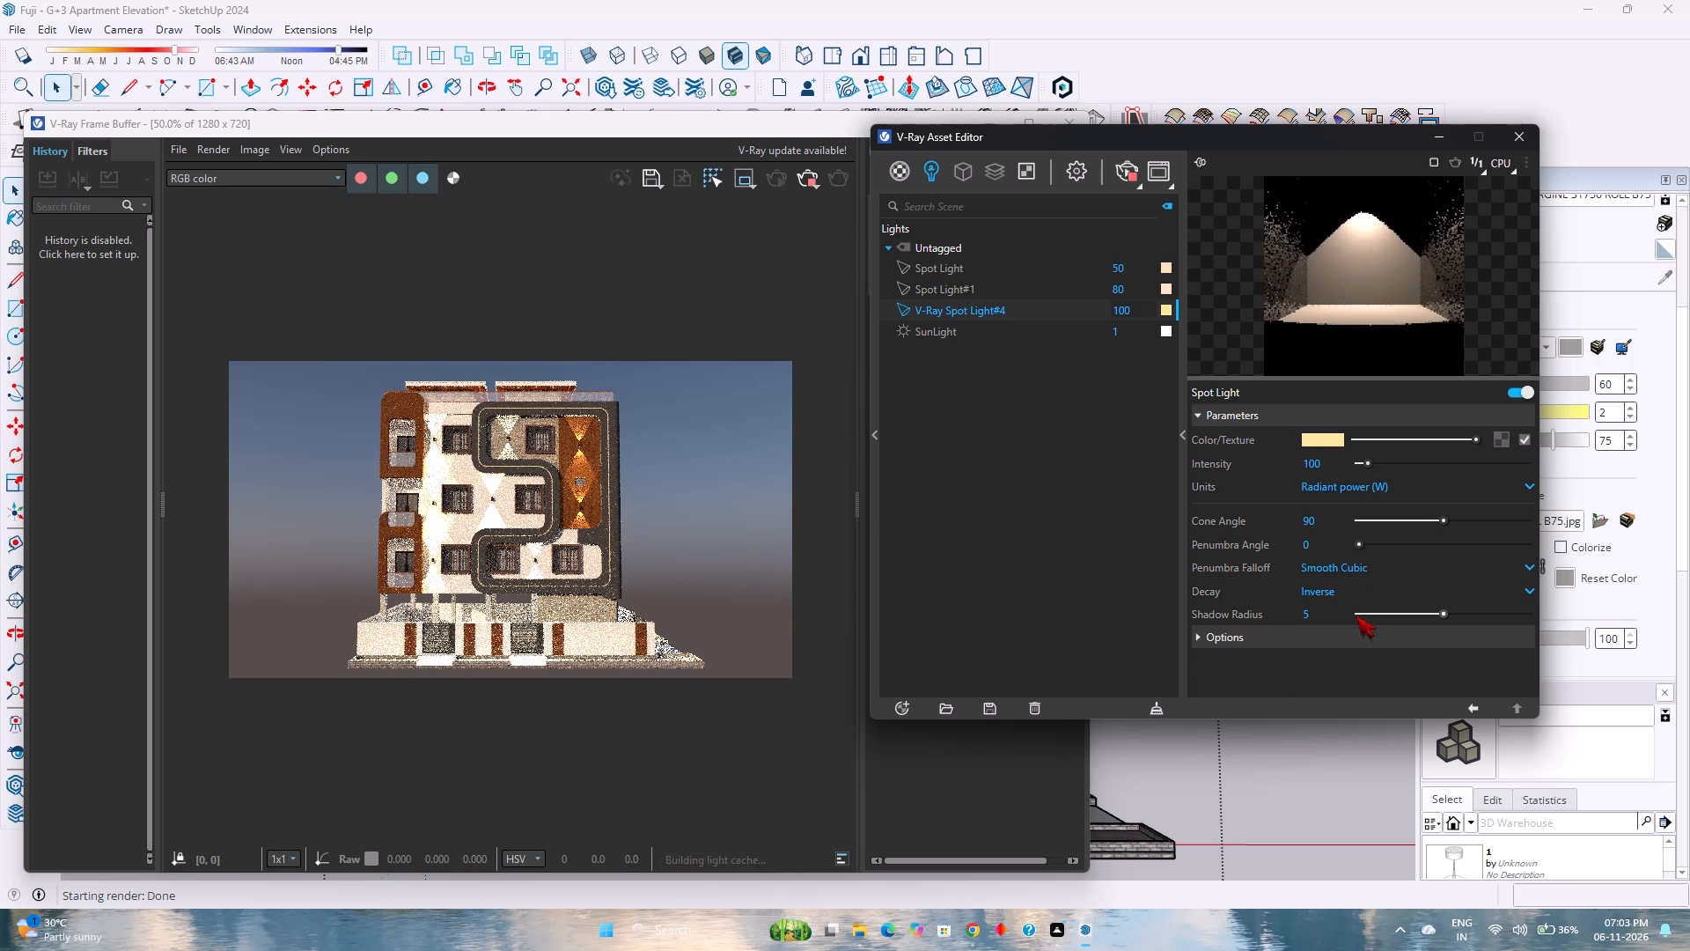
# Set V-Ray Spot Light#4's intensity to 10.
pyautogui.click(1318, 465)
pyautogui.moveTo(1326, 461); pyautogui.dragTo(1300, 466)
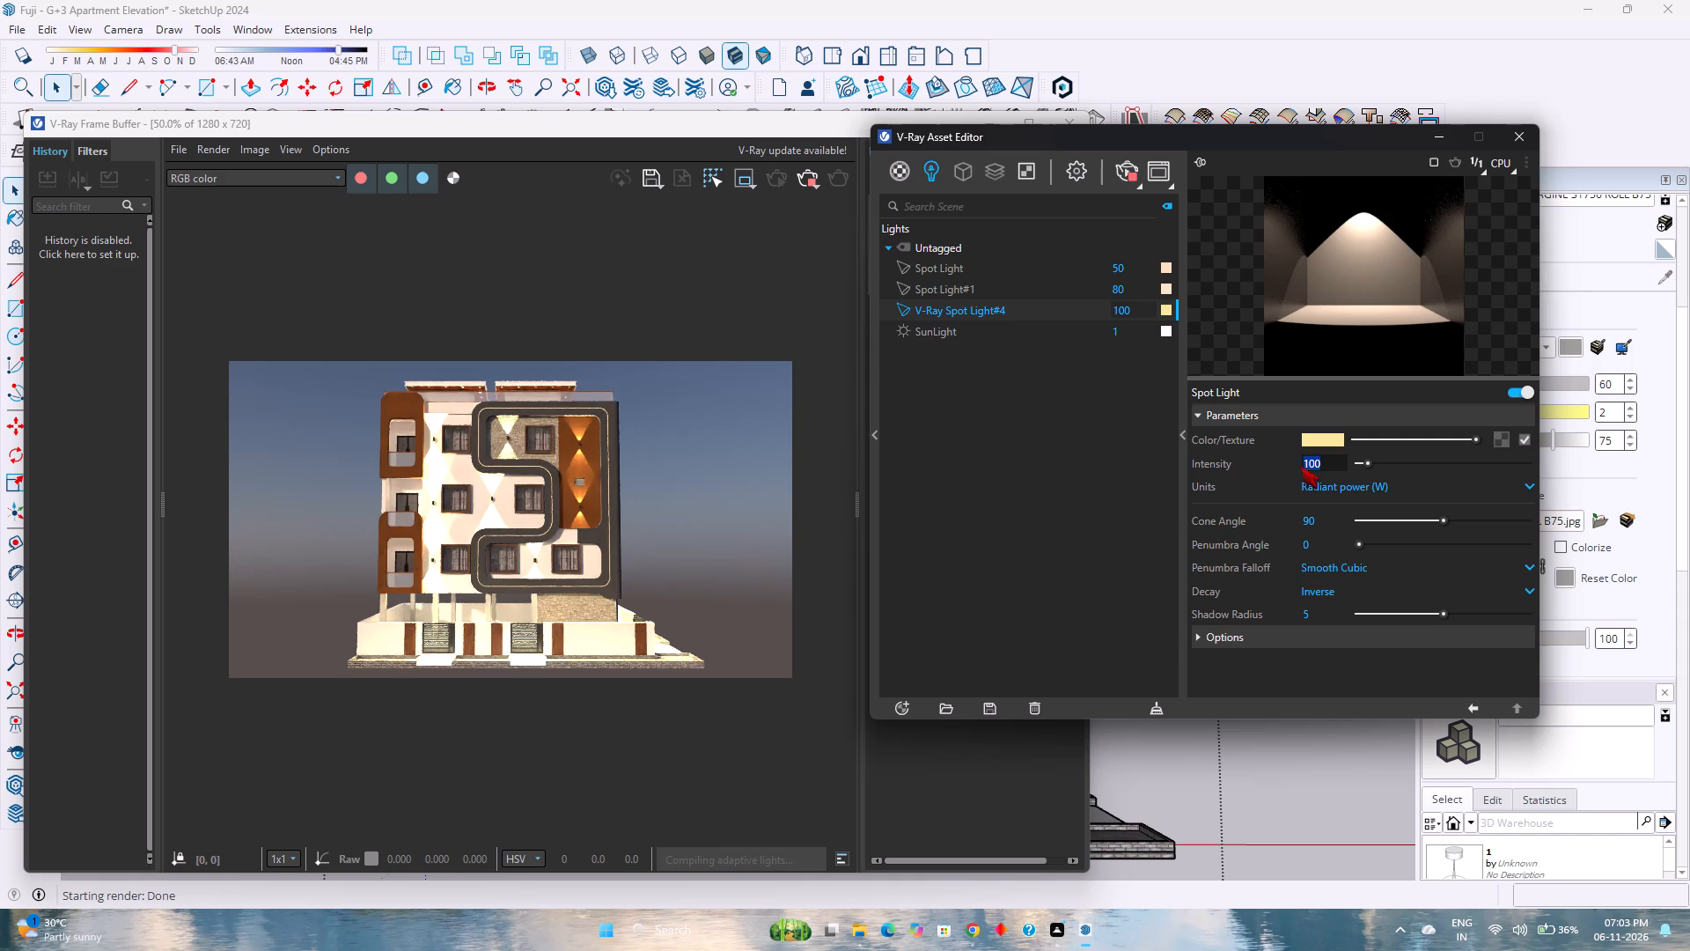
pyautogui.moveTo(1300, 466); pyautogui.dragTo(1297, 466)
pyautogui.write('10')
pyautogui.press('Return')
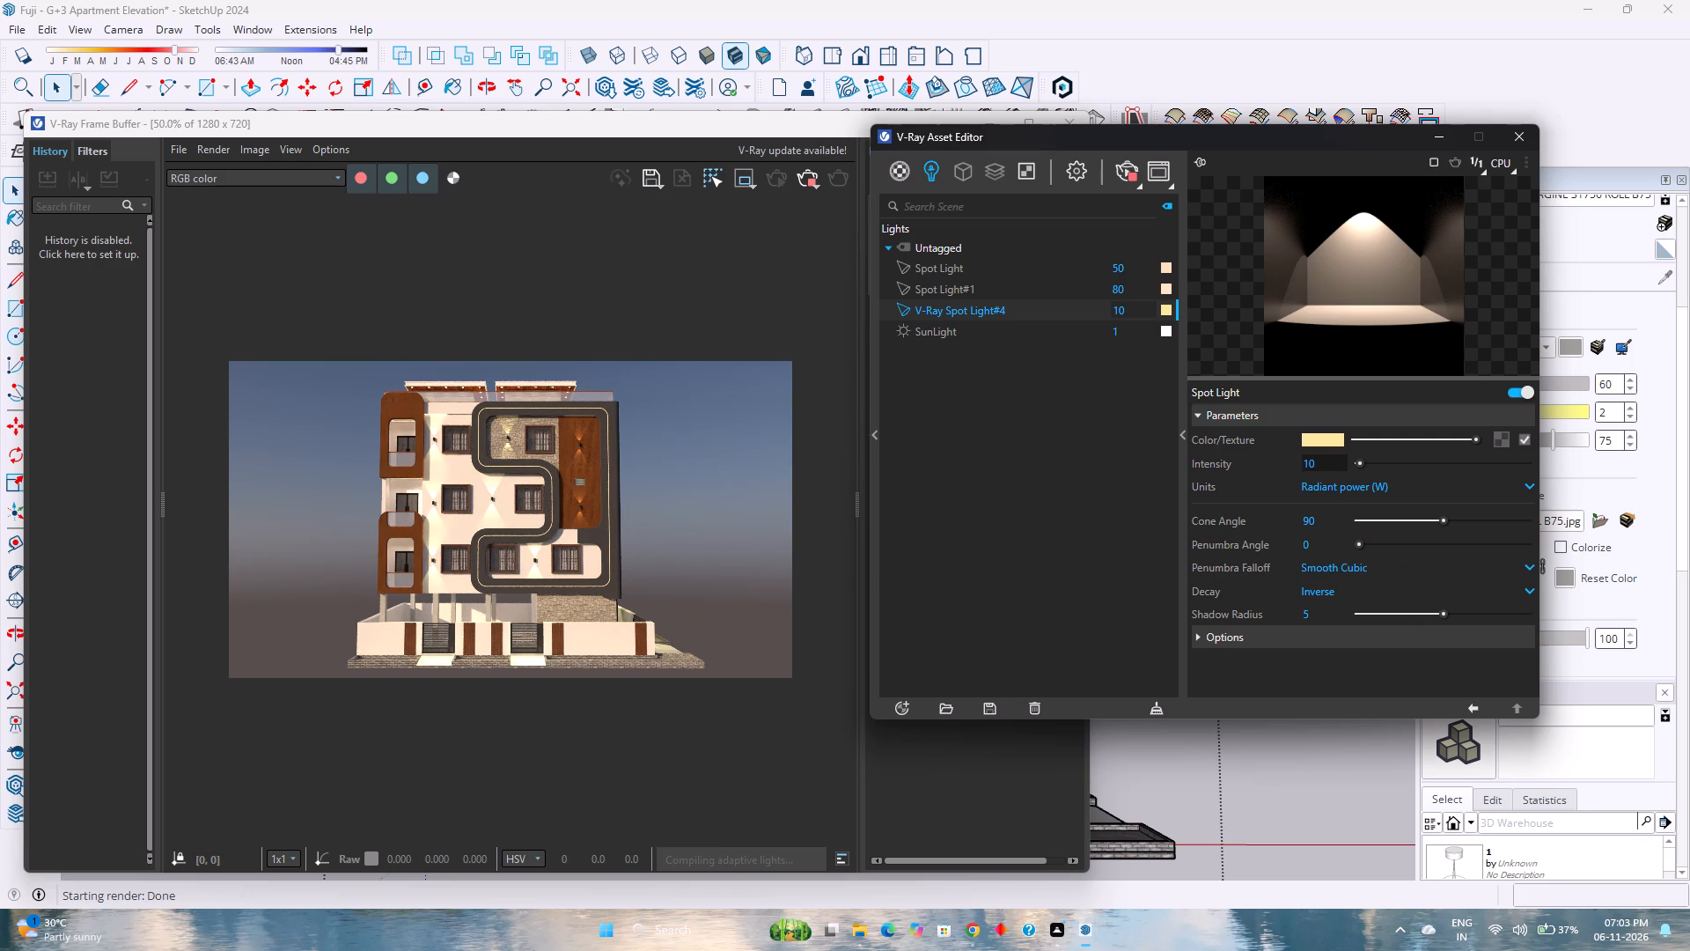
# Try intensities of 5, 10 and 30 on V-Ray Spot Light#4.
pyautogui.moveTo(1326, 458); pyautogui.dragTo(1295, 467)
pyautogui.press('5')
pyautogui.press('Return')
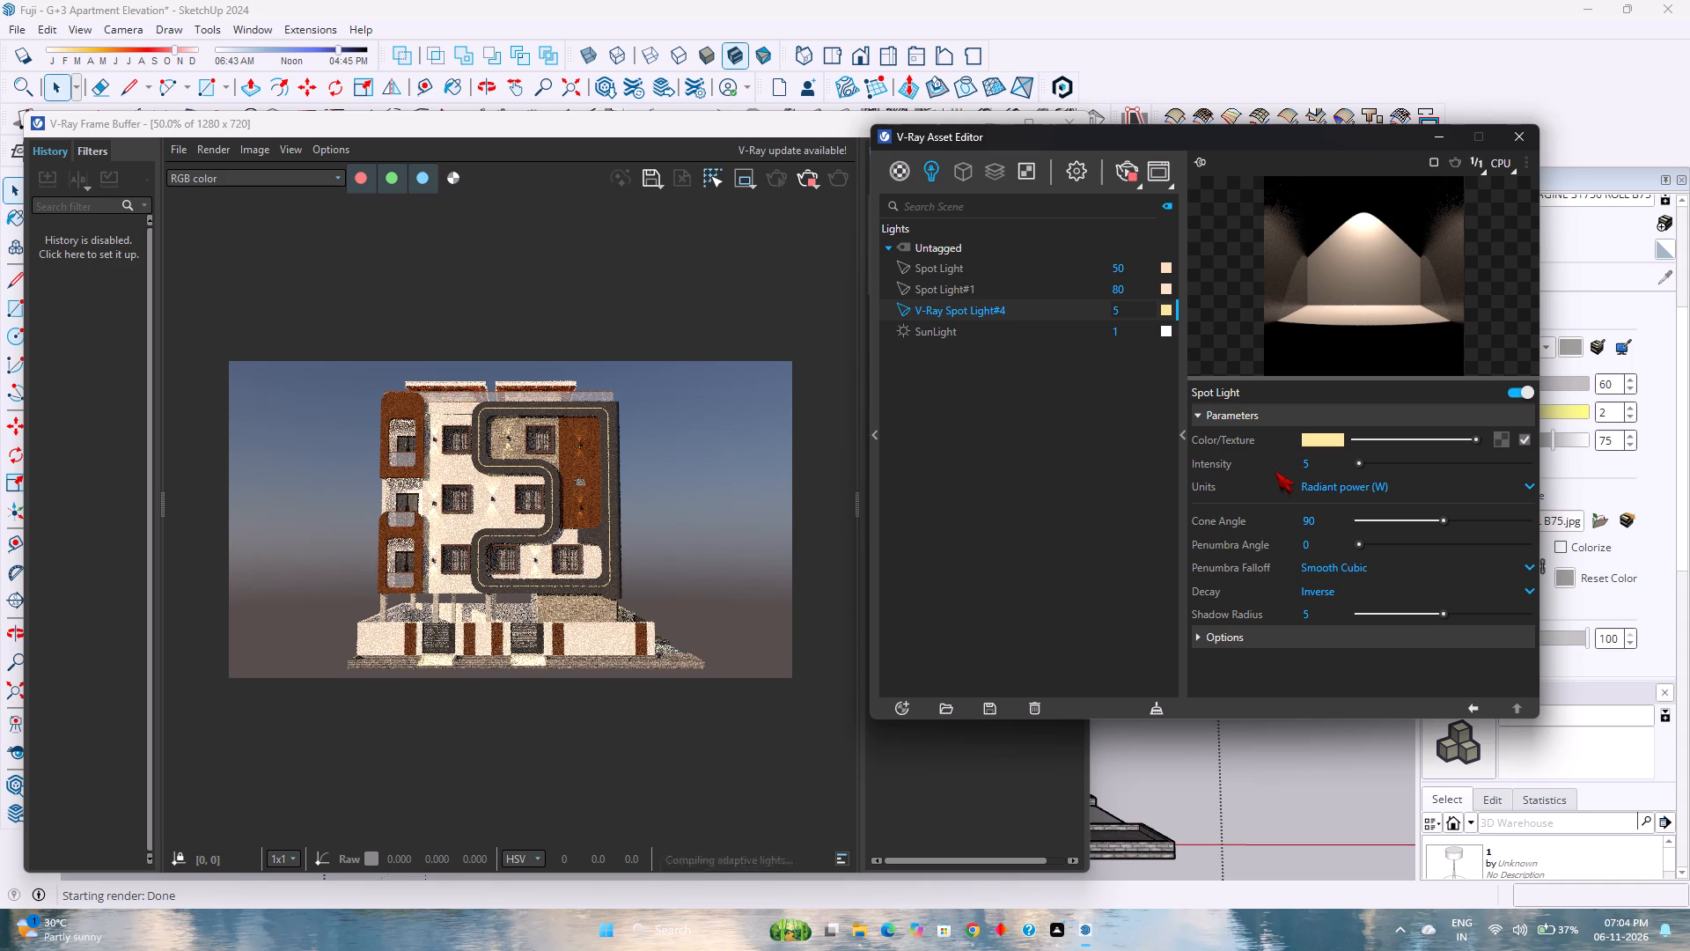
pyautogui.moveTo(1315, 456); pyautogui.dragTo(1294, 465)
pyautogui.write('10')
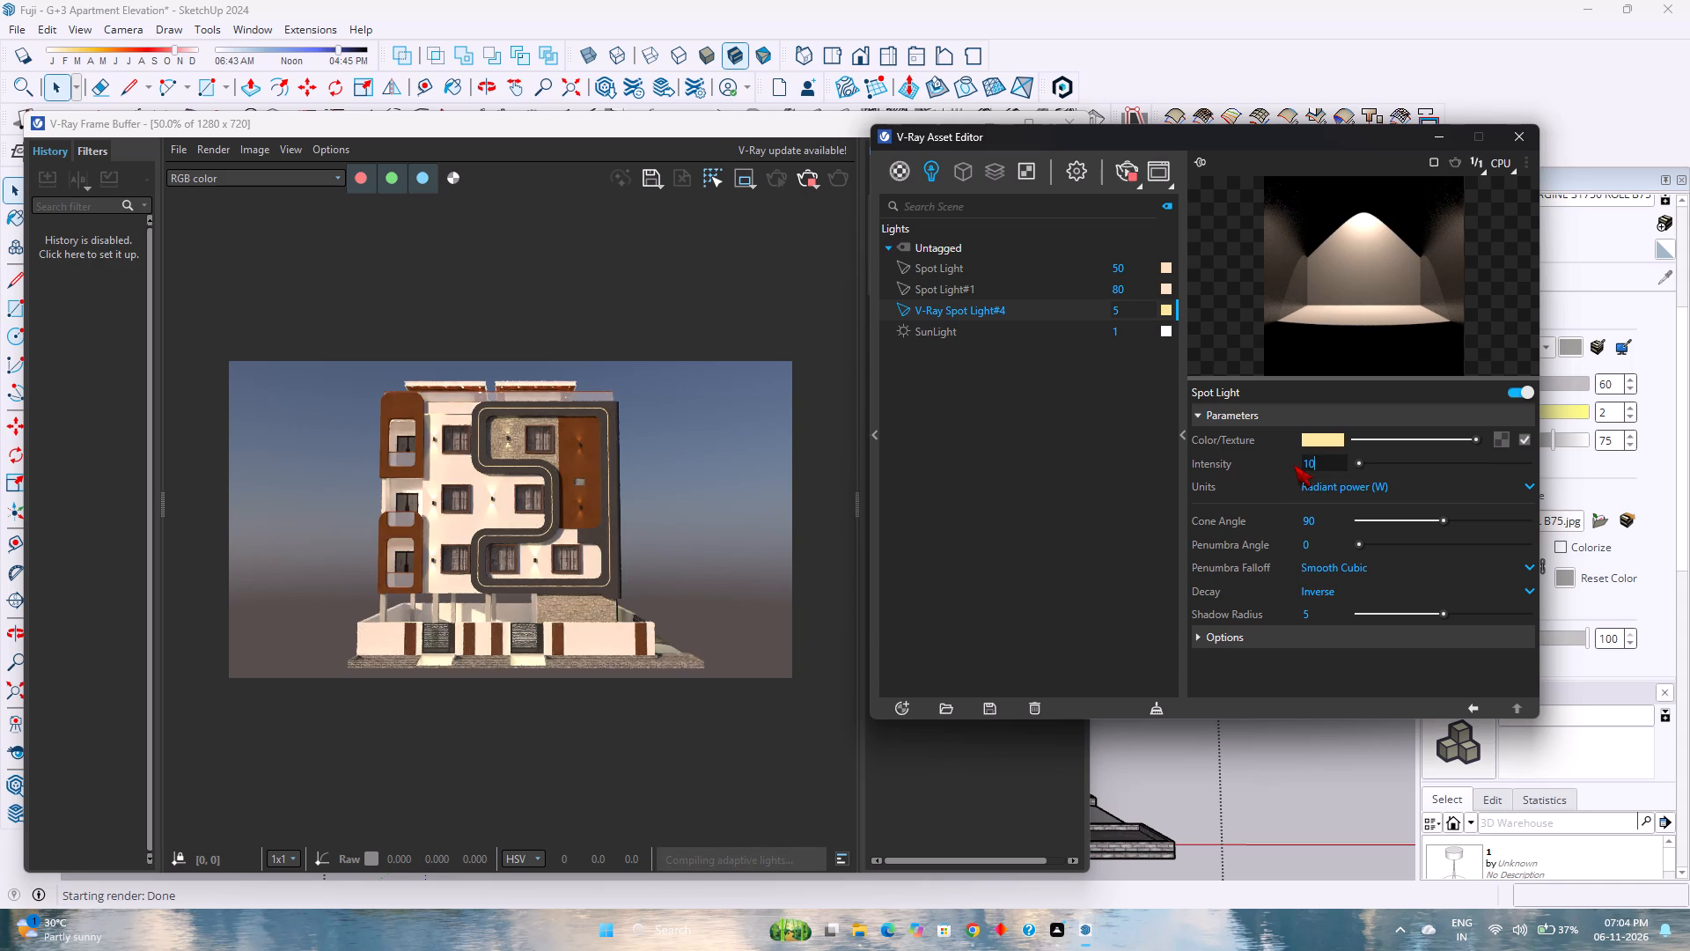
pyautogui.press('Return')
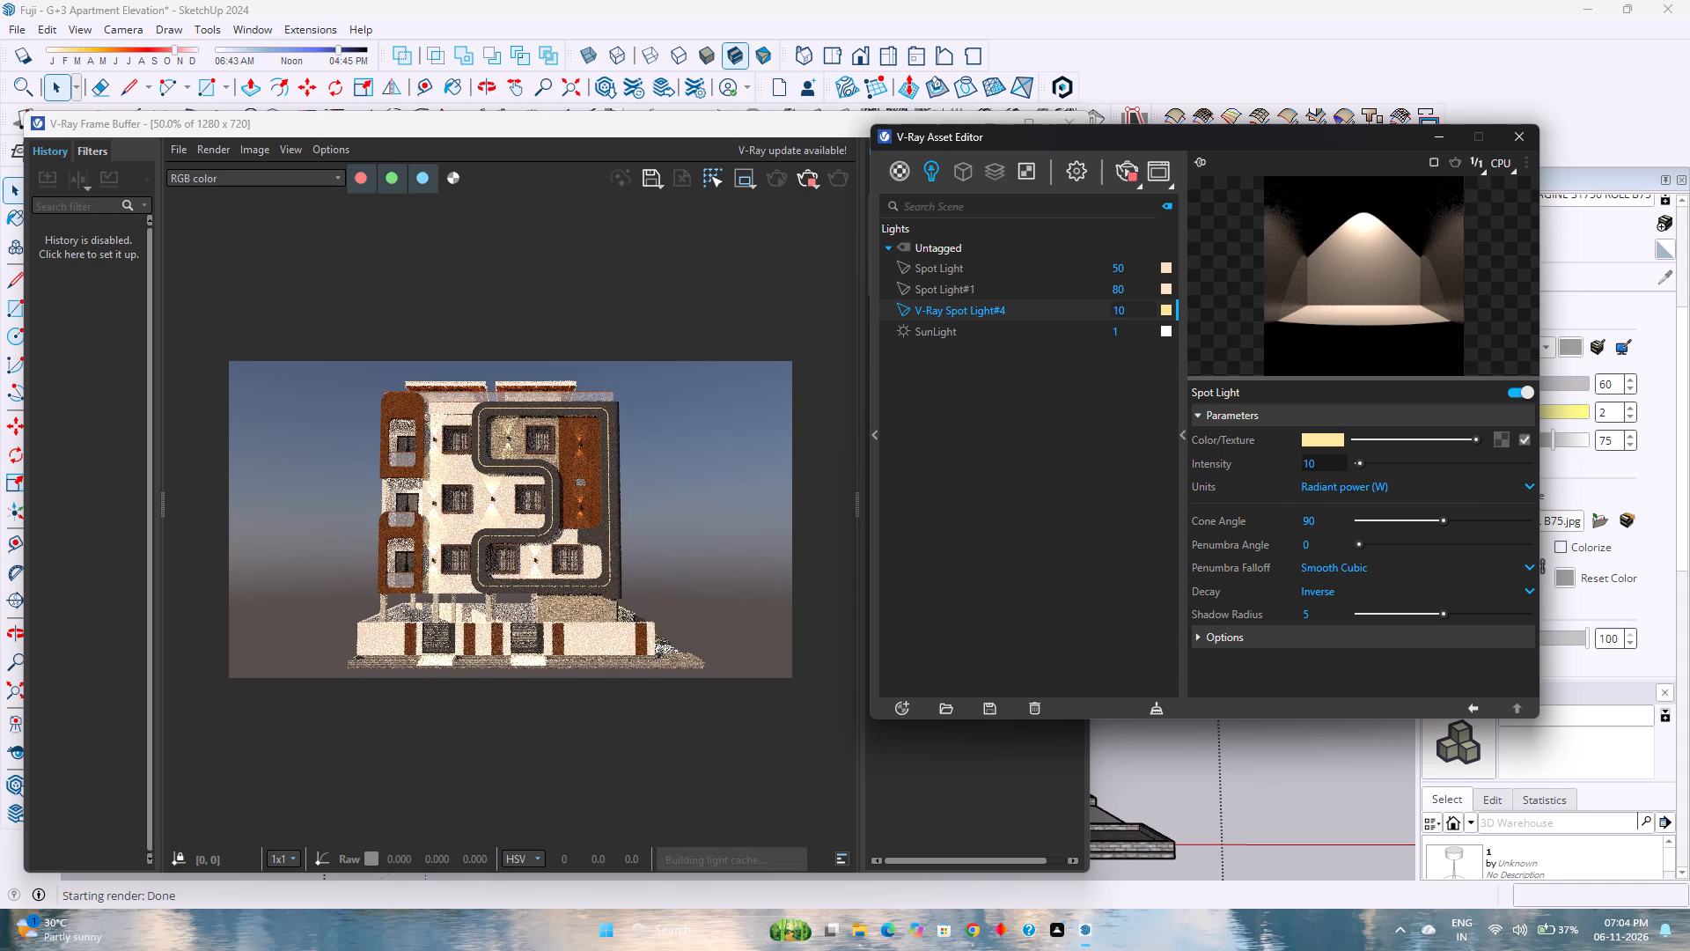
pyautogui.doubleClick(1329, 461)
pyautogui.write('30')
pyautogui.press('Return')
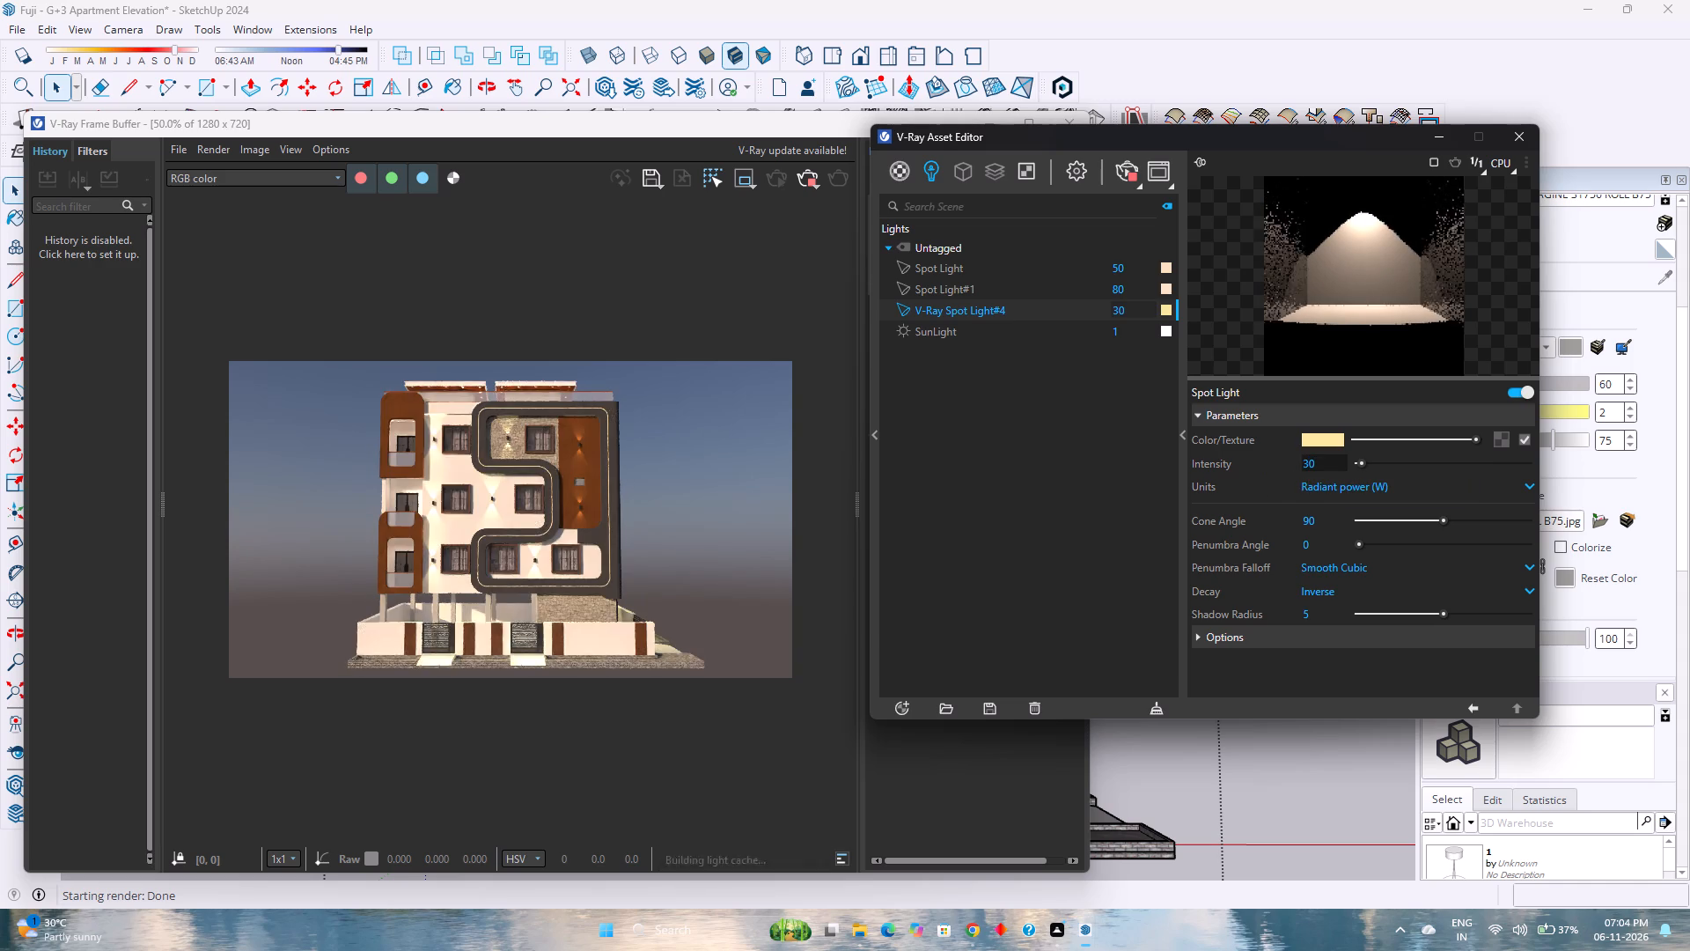
# Set V-Ray Spot Light#4's intensity to 20.
pyautogui.doubleClick(1329, 461)
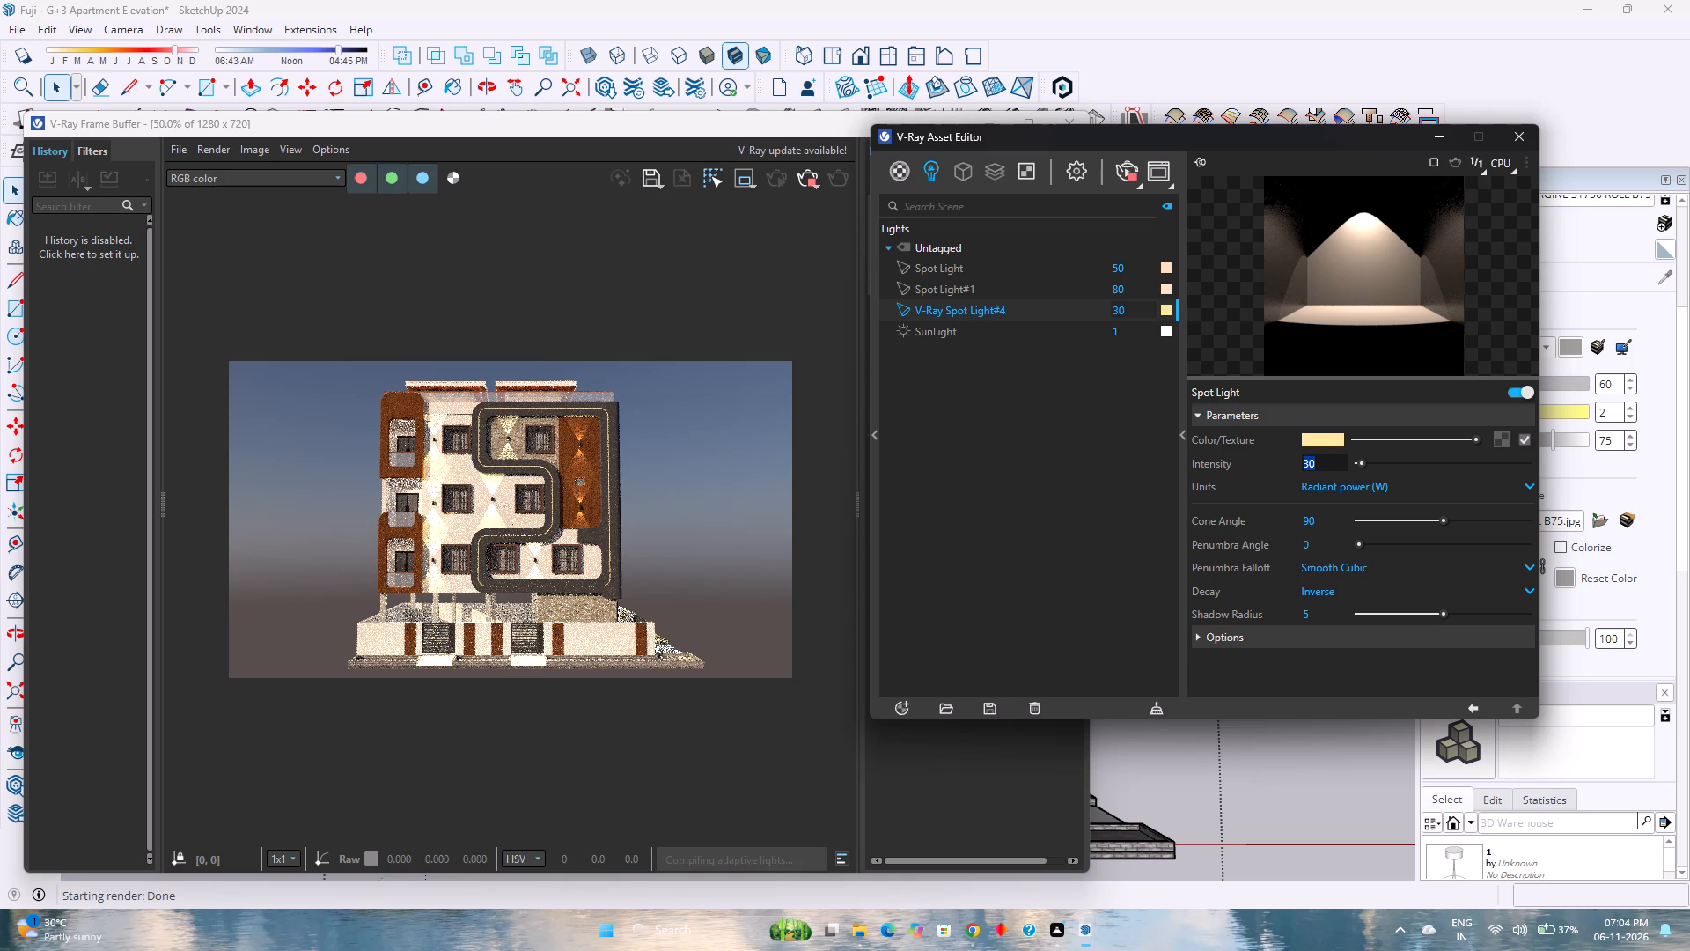
pyautogui.write('20')
pyautogui.press('Return')
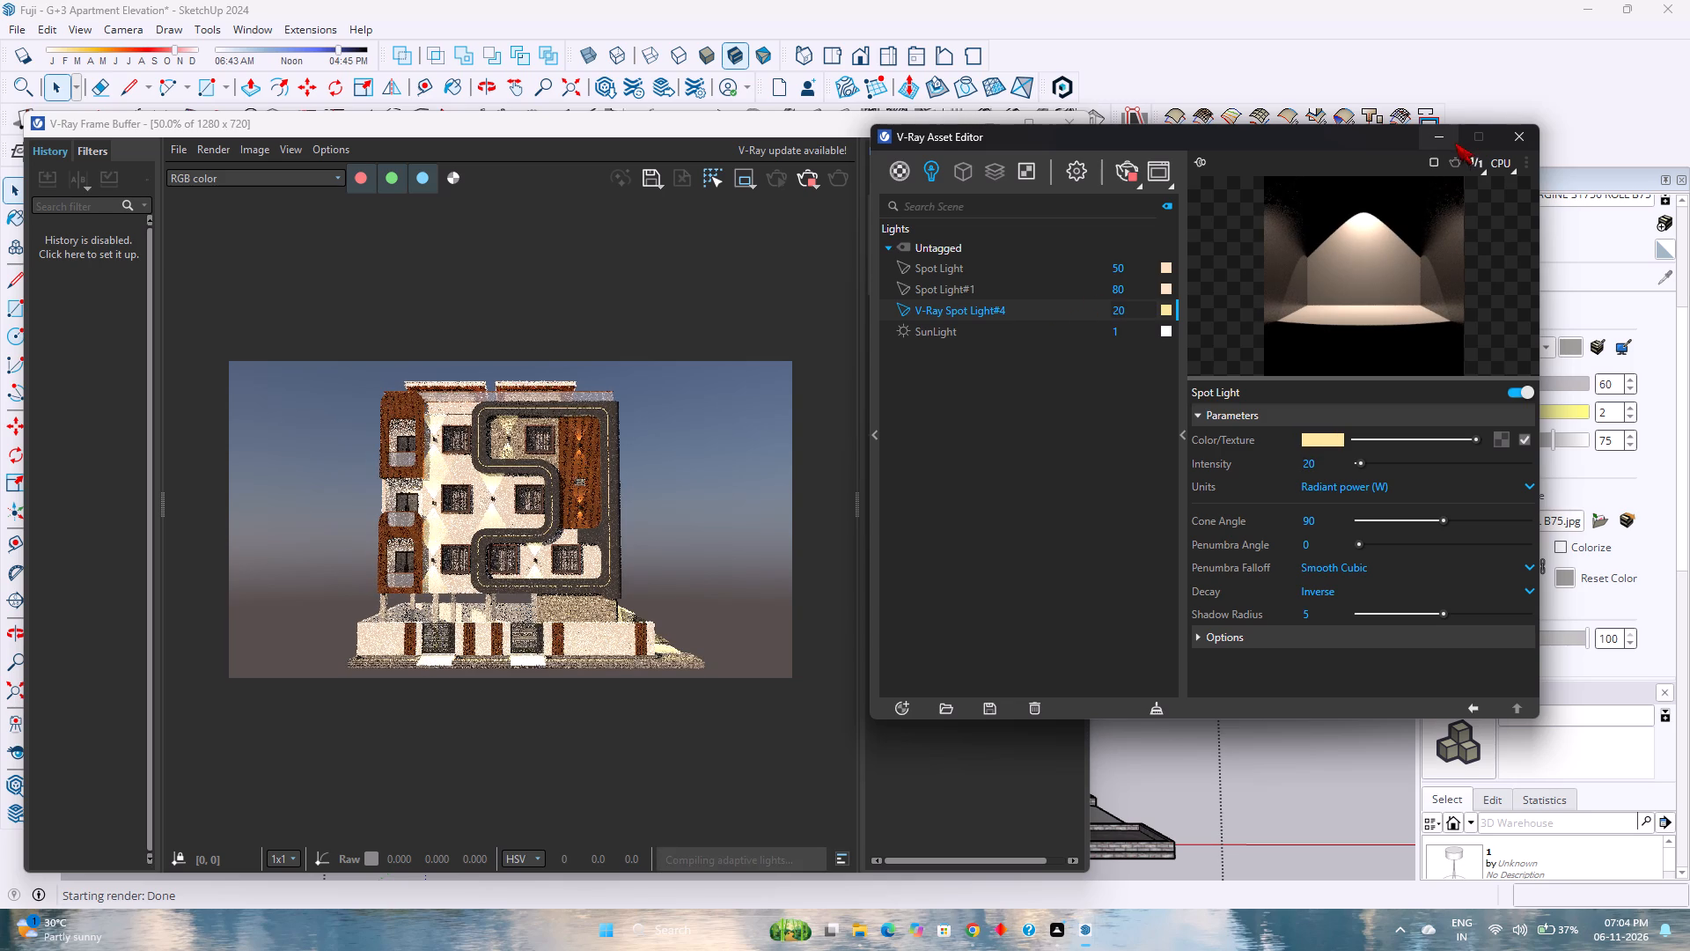
# Return to the model, delete the top-floor wall lamp between the balcony and the first window, and check the render.
pyautogui.click(1421, 143)
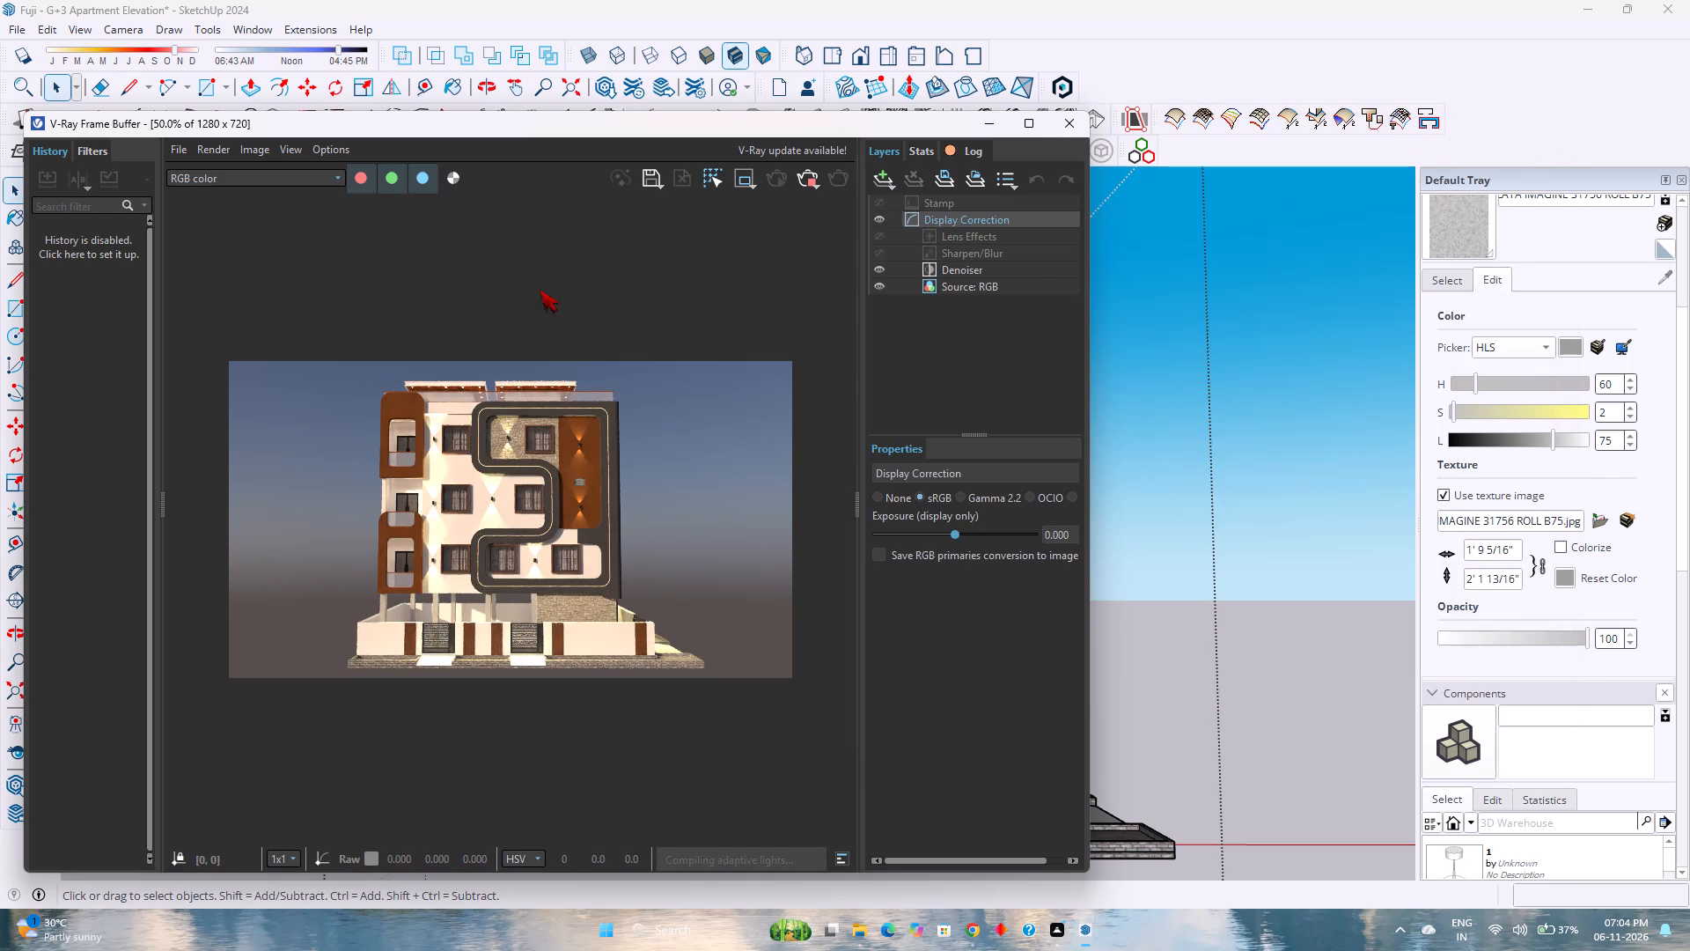
pyautogui.click(977, 124)
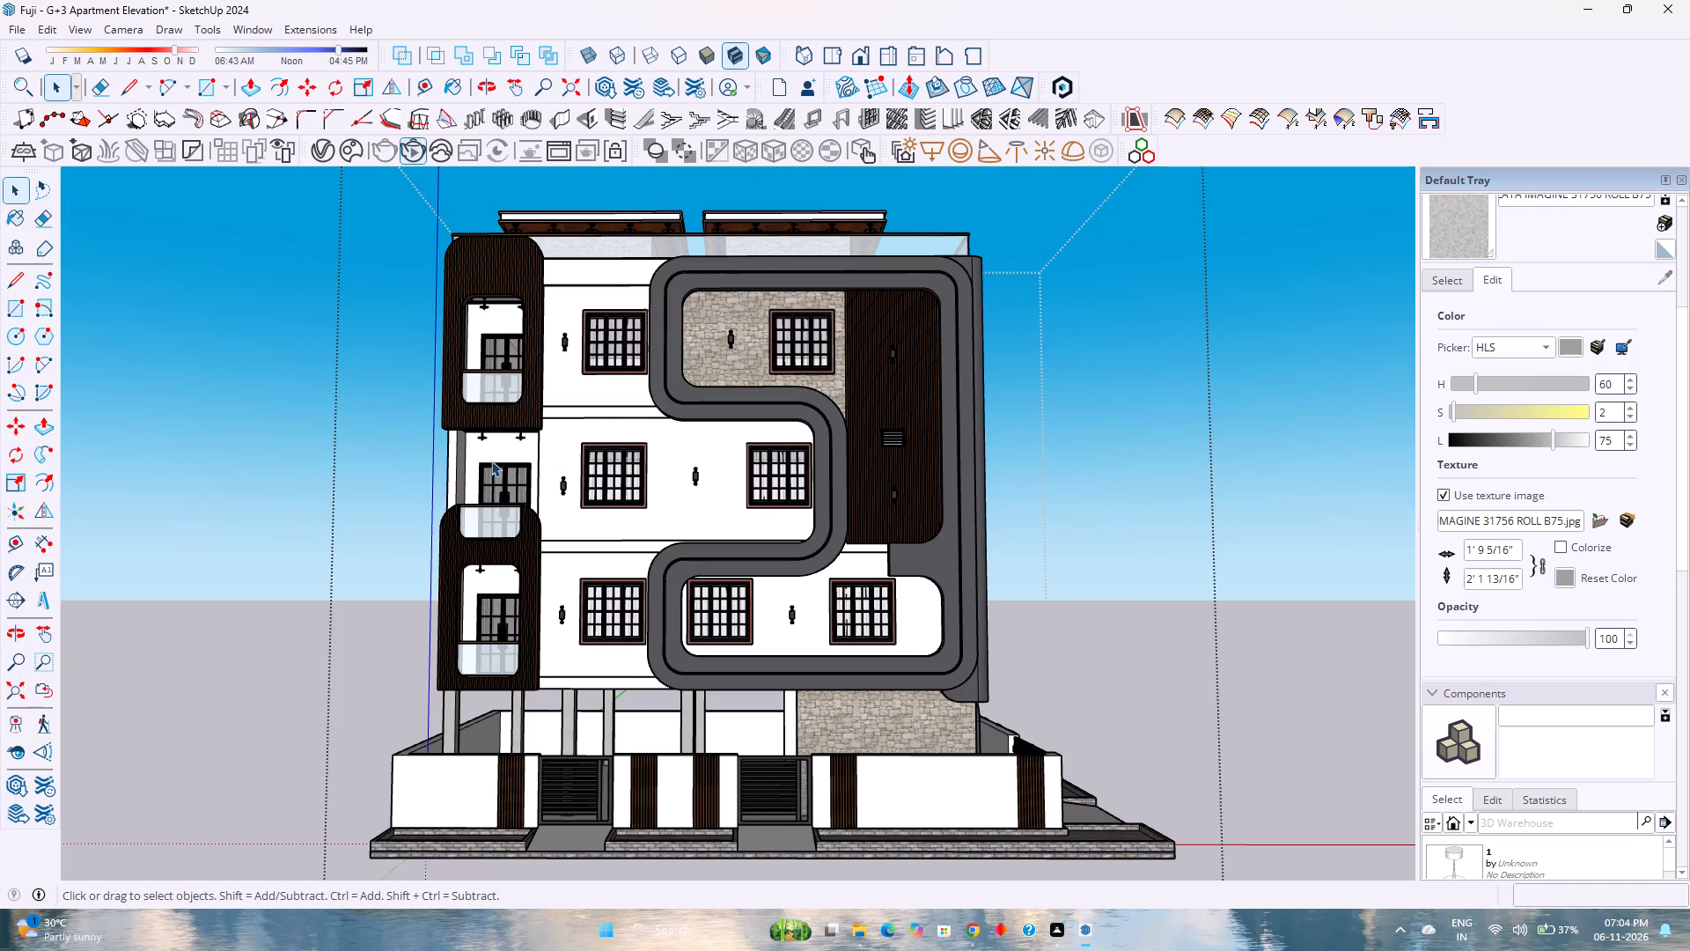
pyautogui.click(568, 339)
pyautogui.click(568, 339)
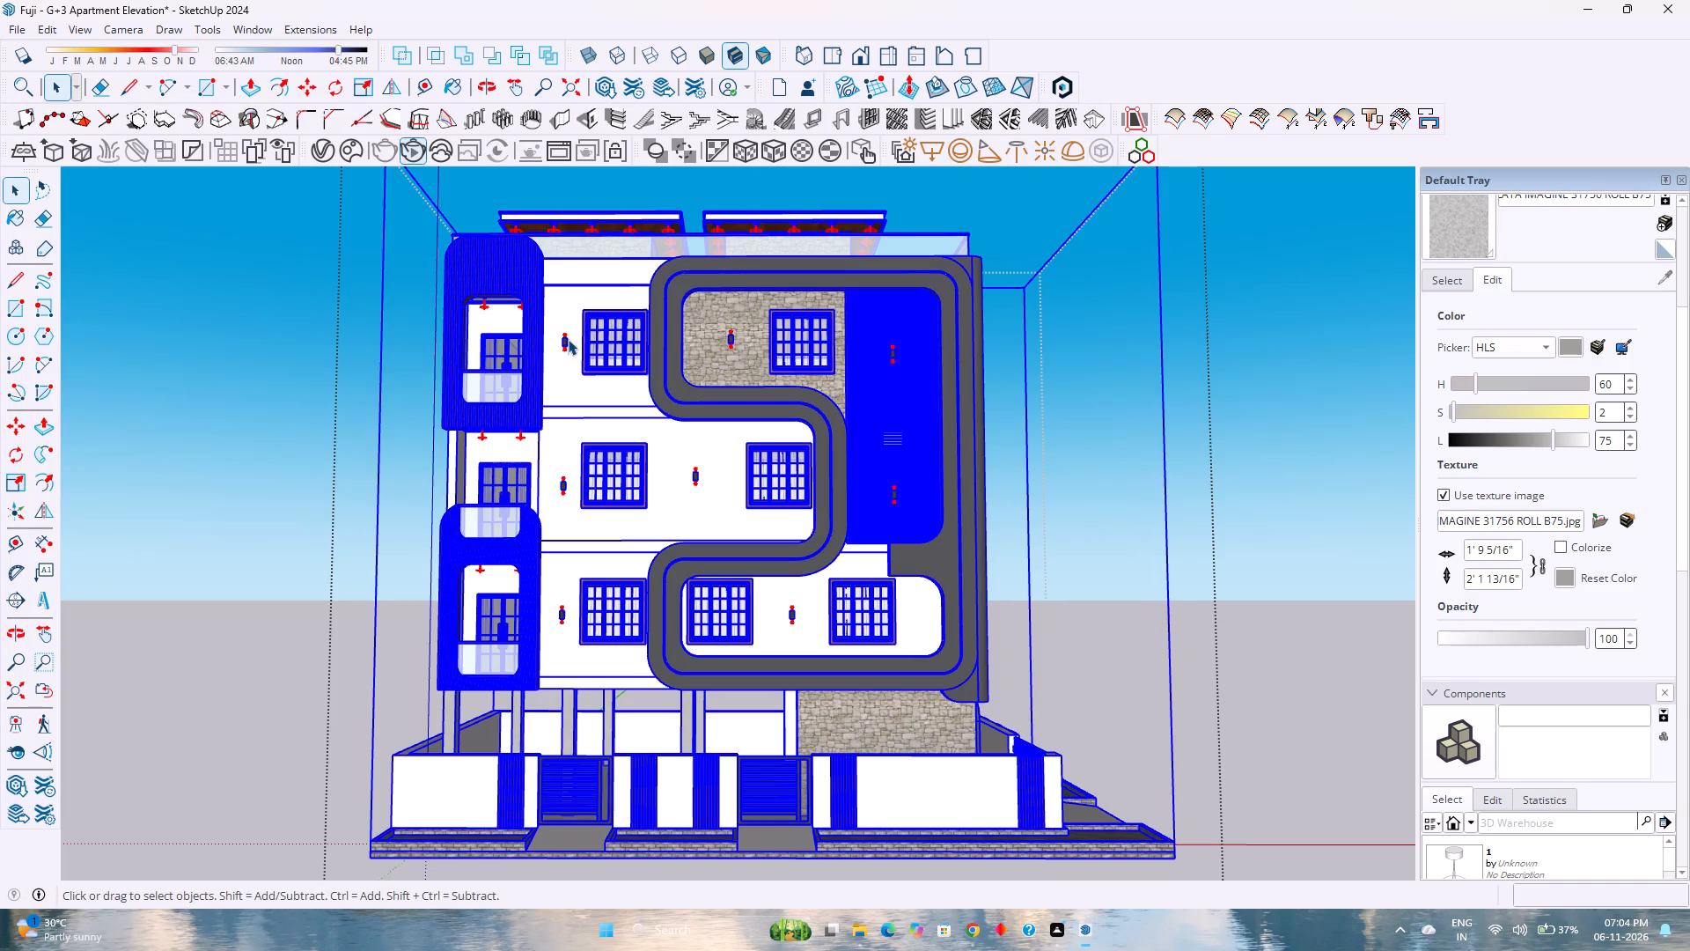
pyautogui.click(565, 341)
pyautogui.press('Delete')
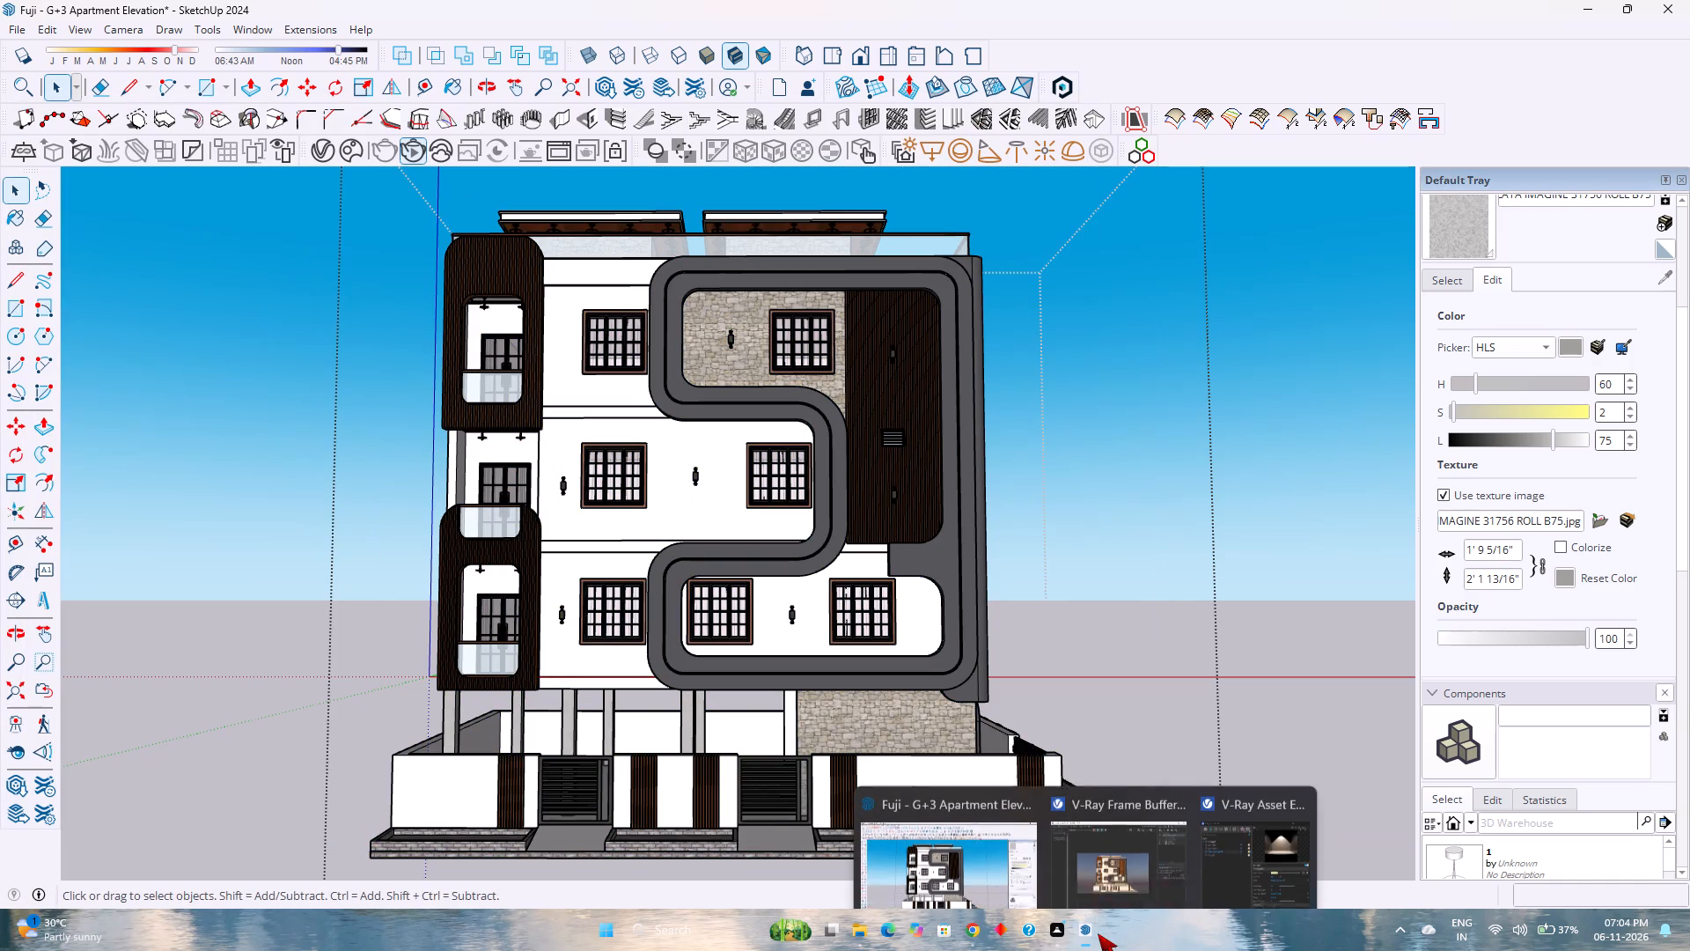
pyautogui.click(1108, 838)
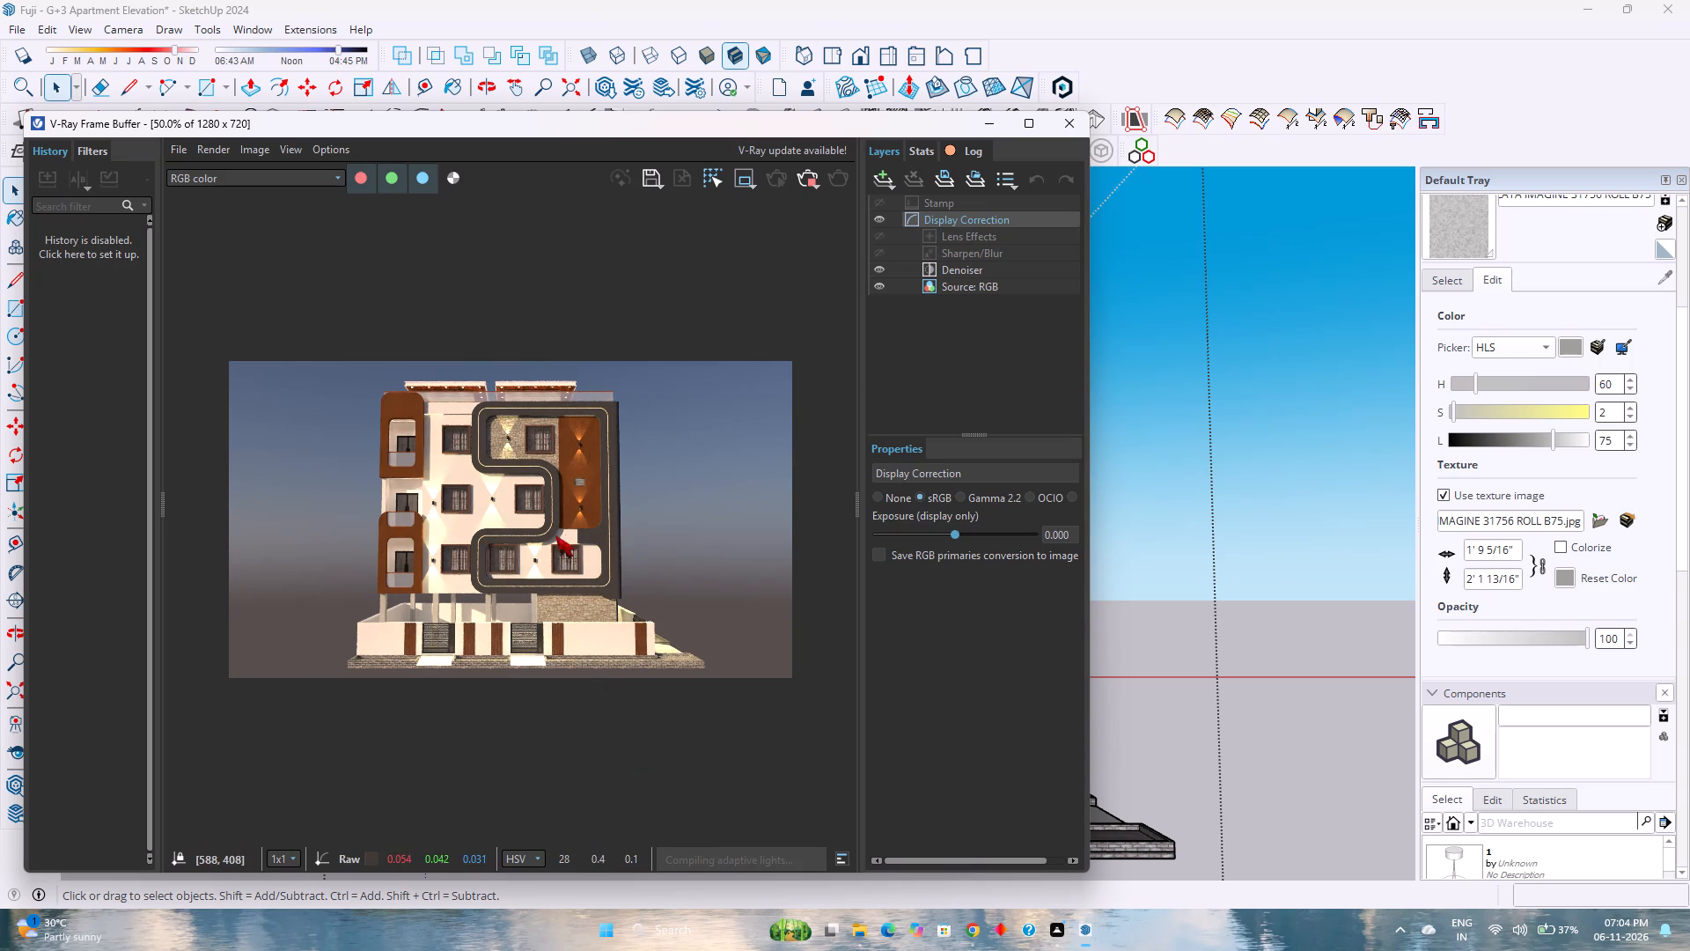
pyautogui.click(981, 128)
# Inside the compound group, paint the two gate ramps, the side ramp and the parking floor with Tile Travertine 2 inch.
pyautogui.doubleClick(587, 837)
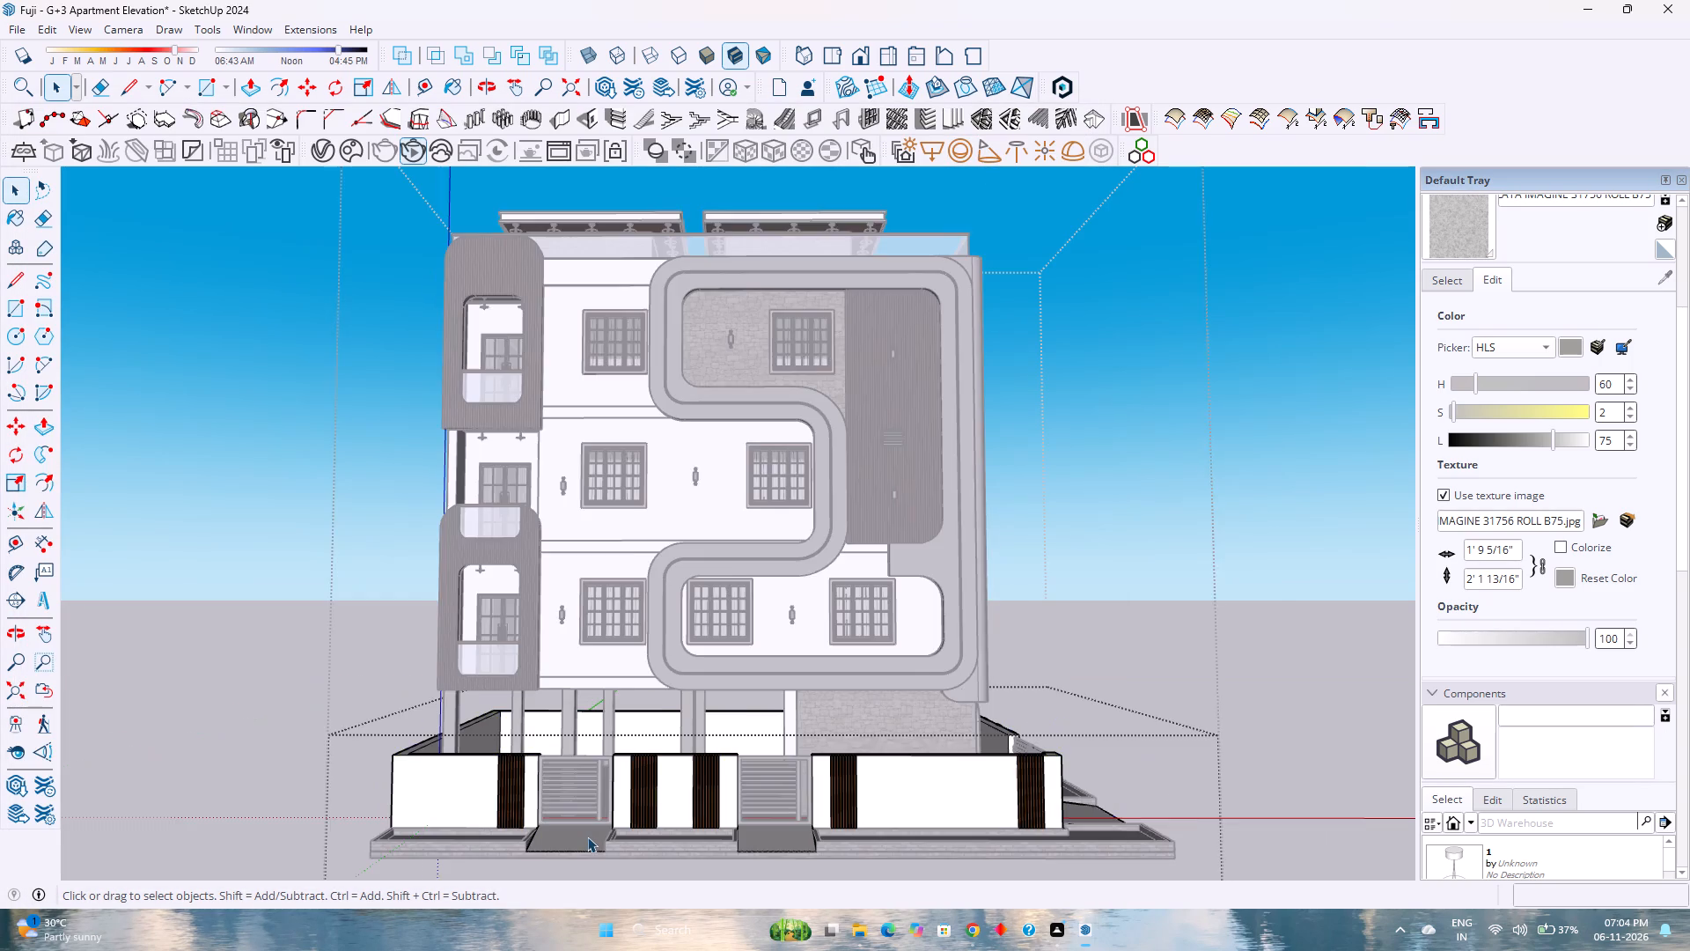
pyautogui.scroll(1, 587, 837)
pyautogui.click(590, 846)
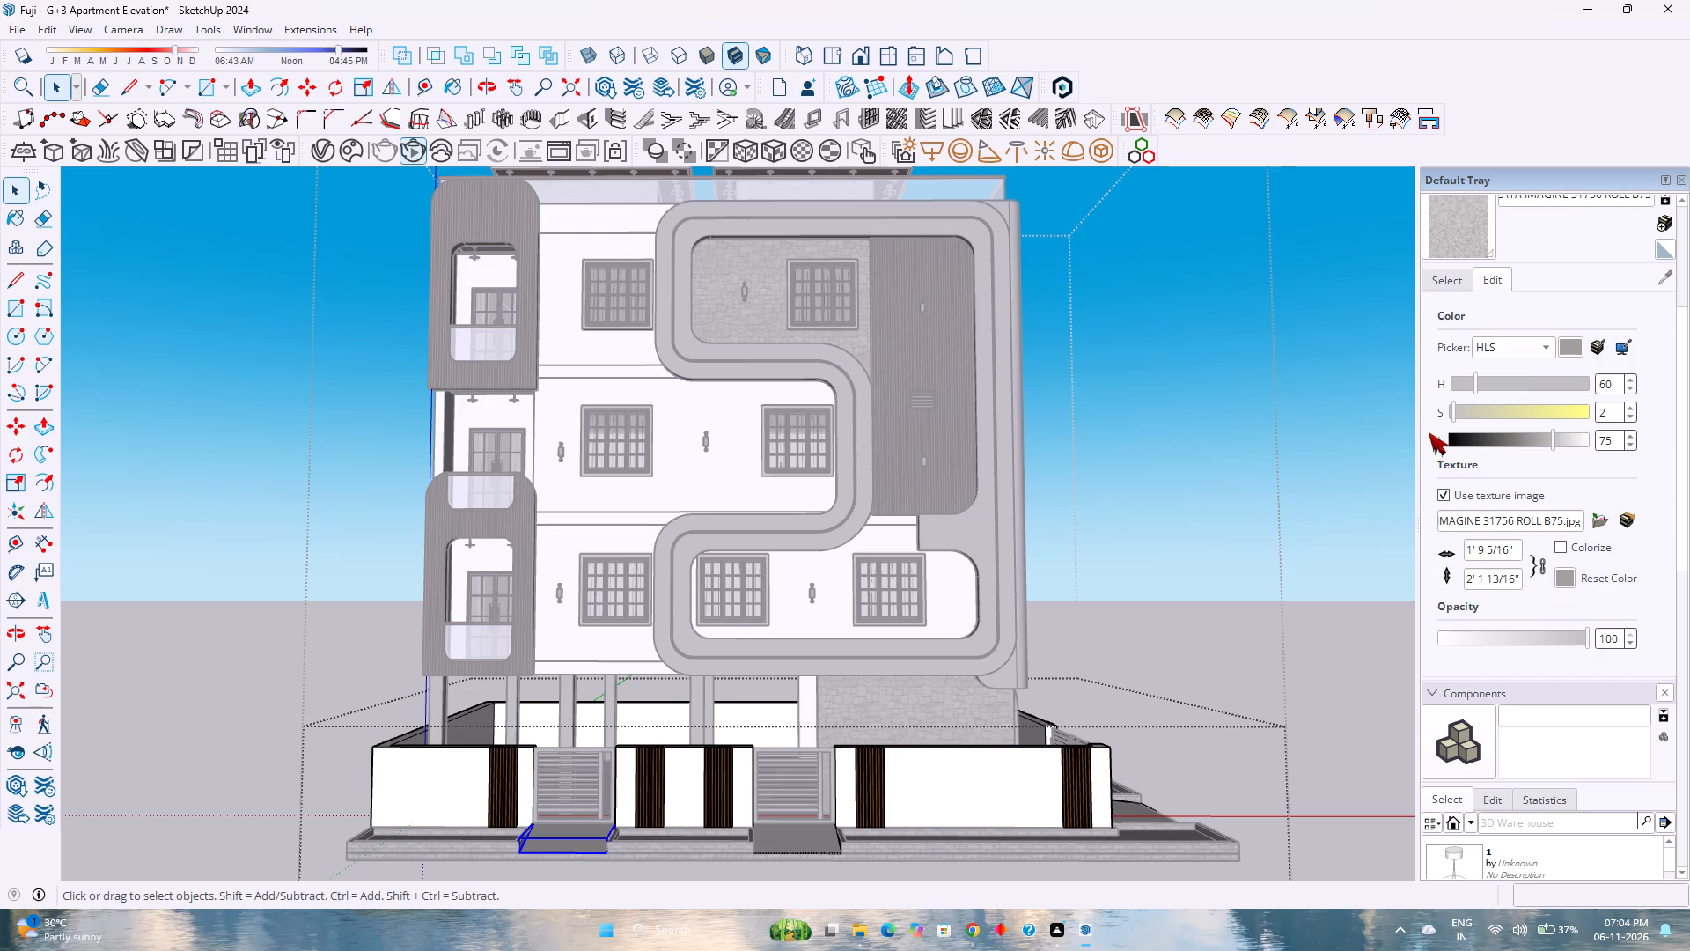
pyautogui.click(1434, 280)
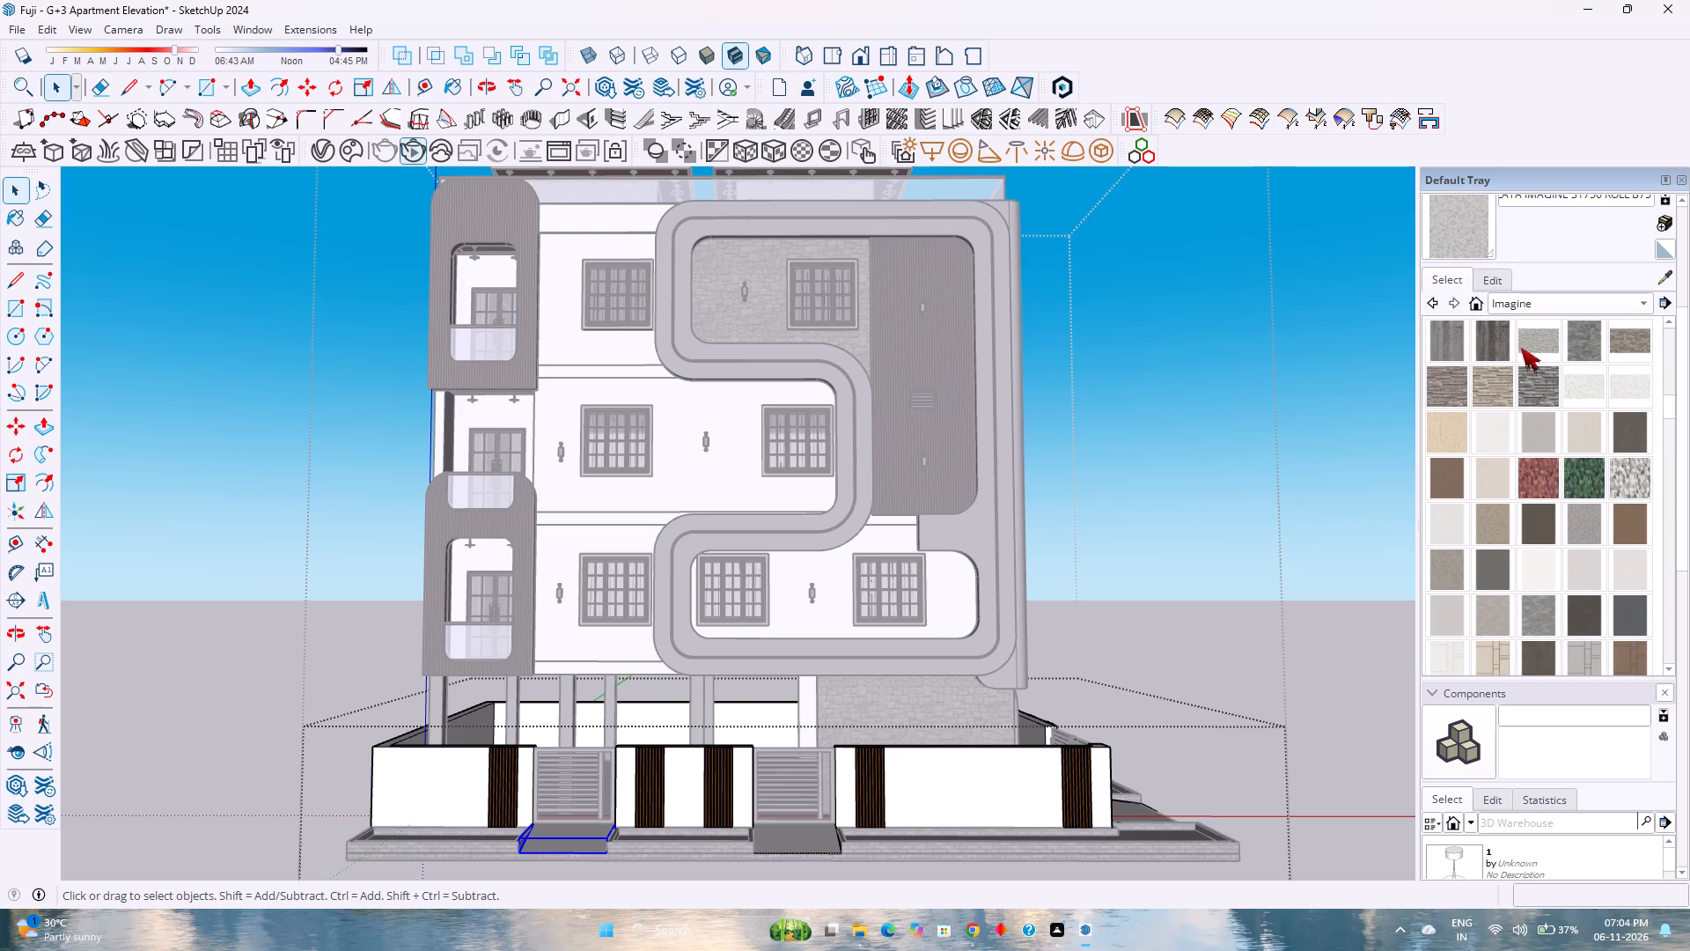
pyautogui.click(1524, 306)
pyautogui.click(1491, 480)
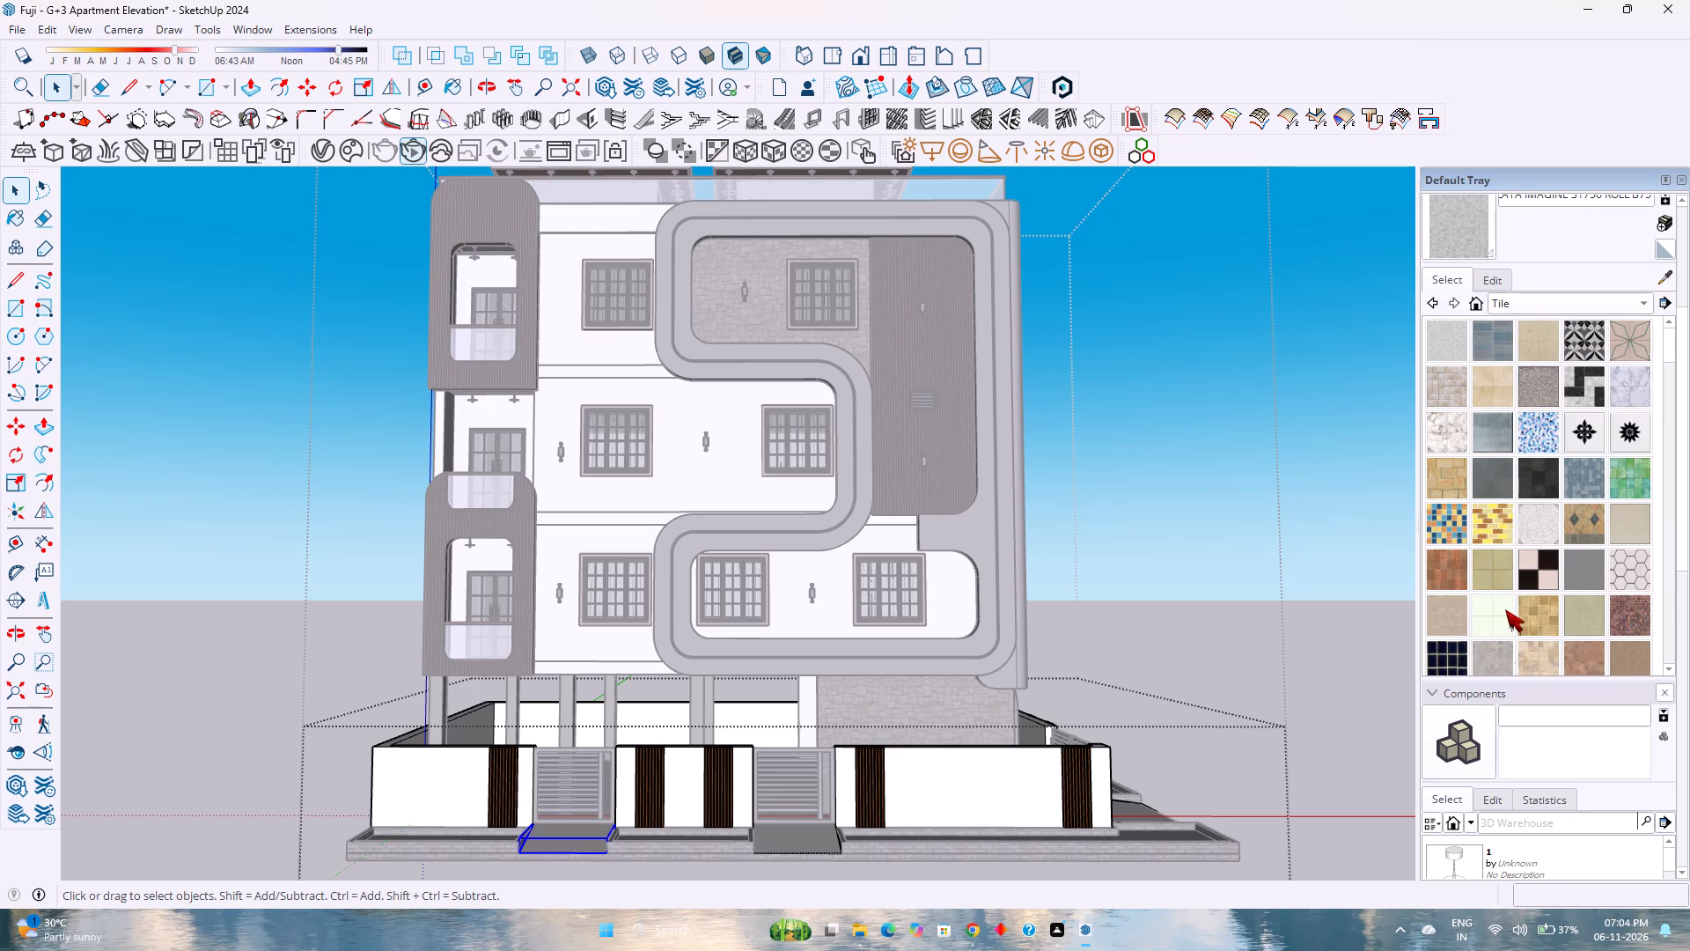
pyautogui.click(1489, 657)
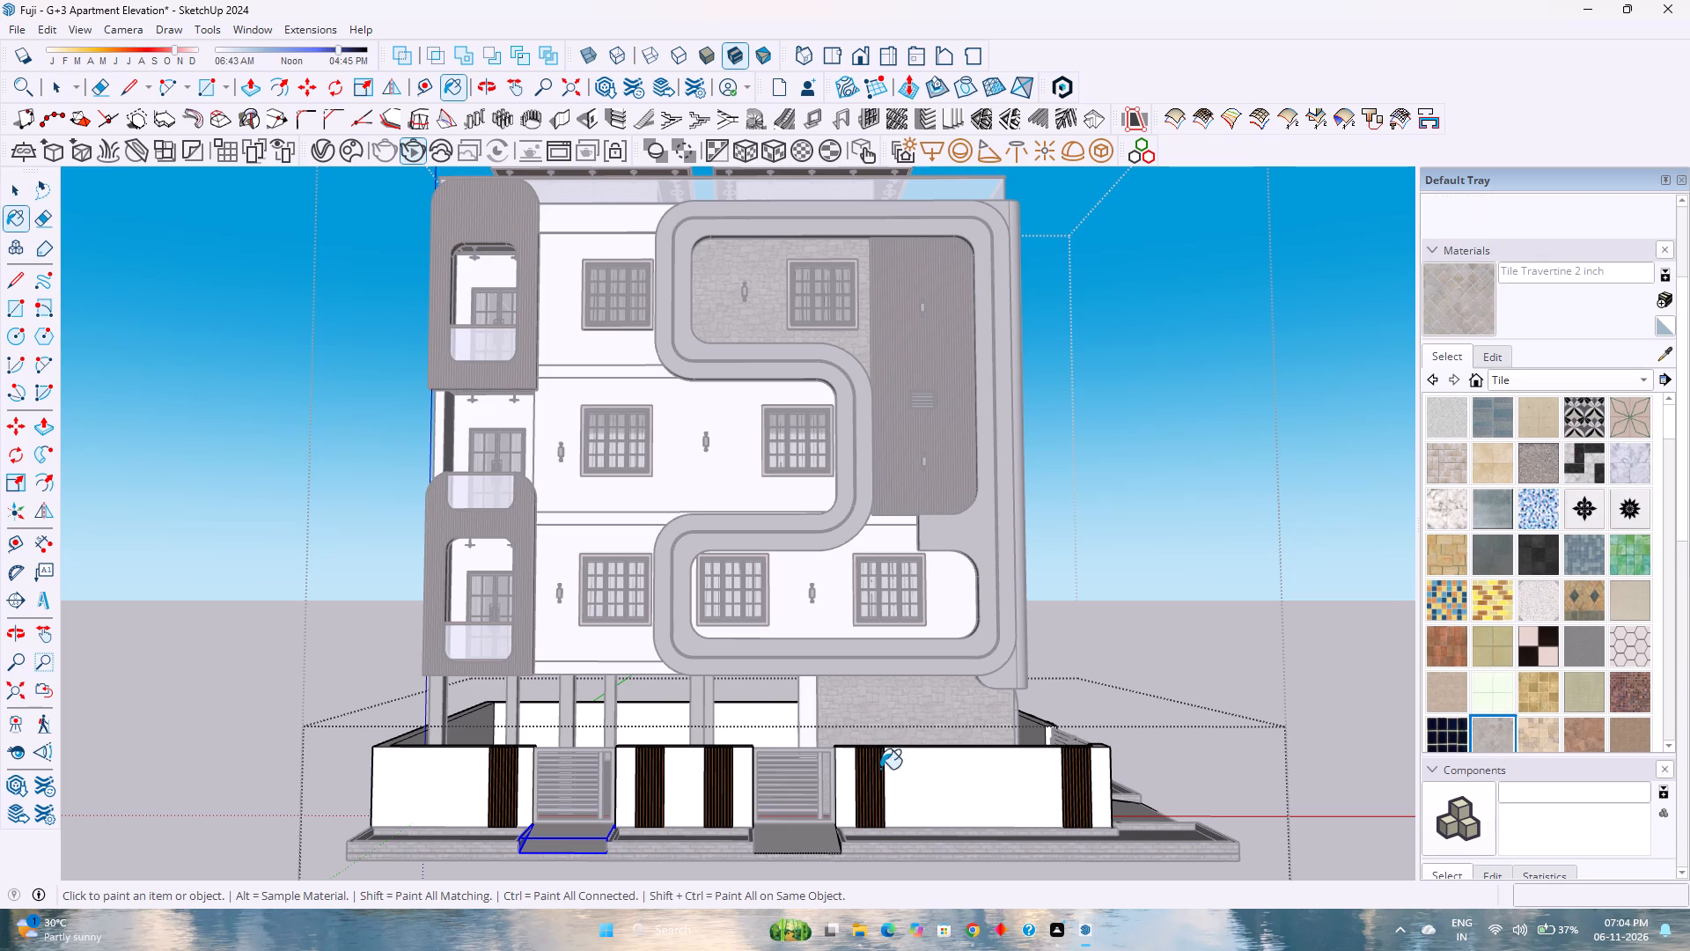
pyautogui.click(599, 833)
pyautogui.click(768, 835)
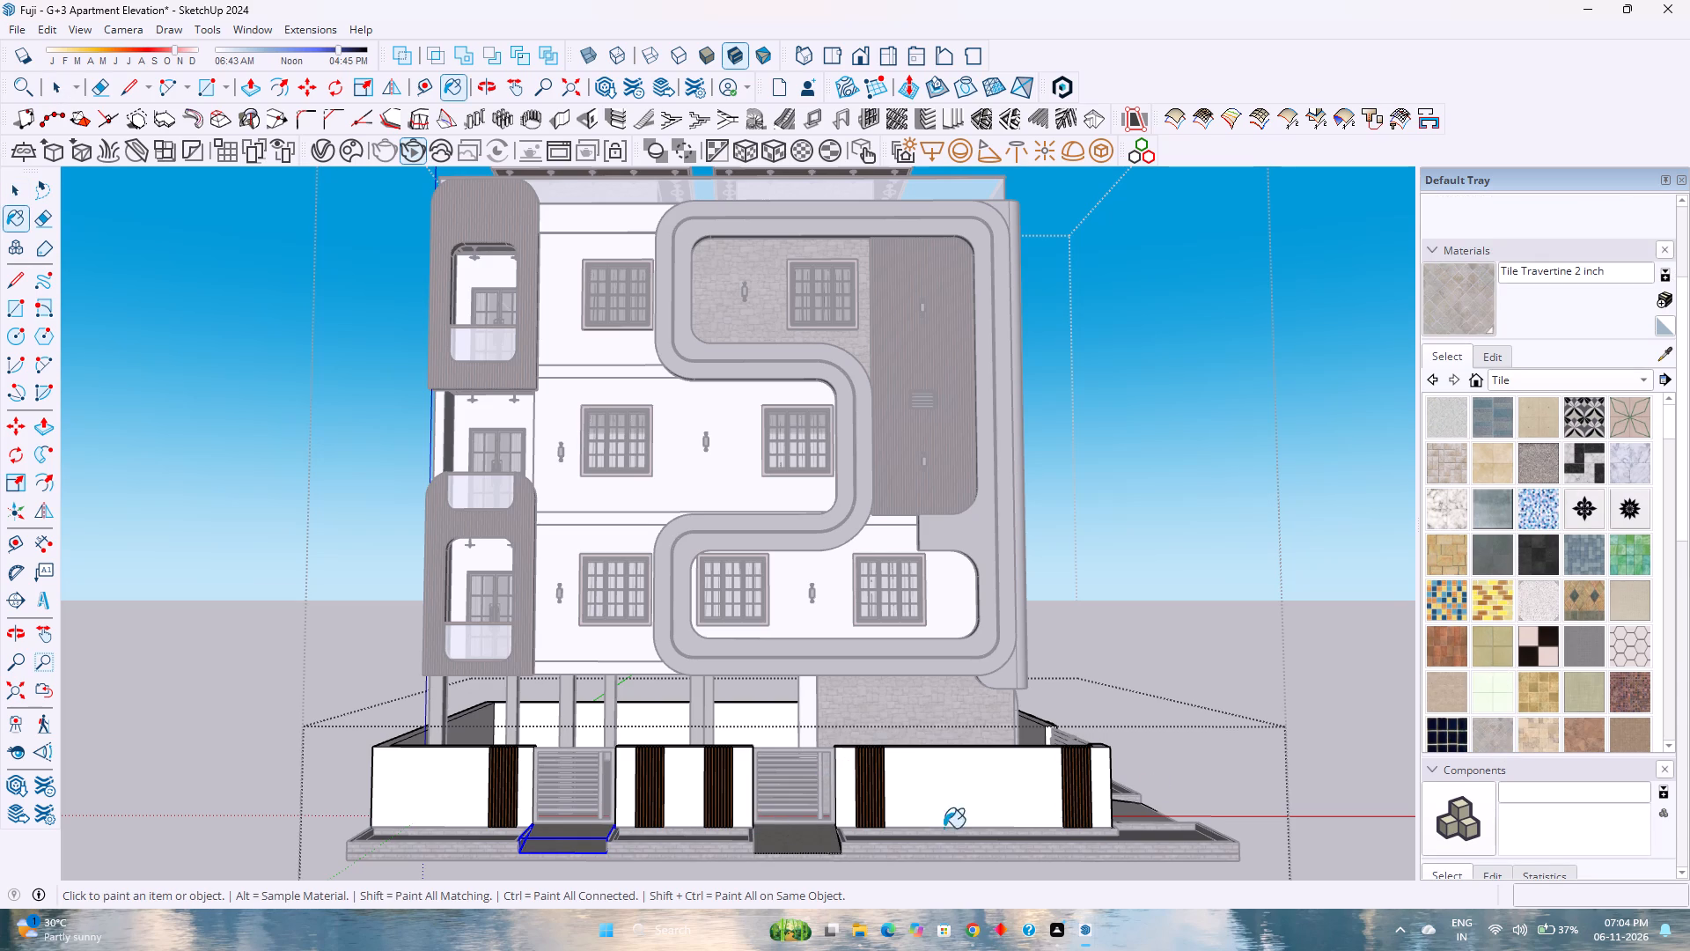
pyautogui.click(1151, 814)
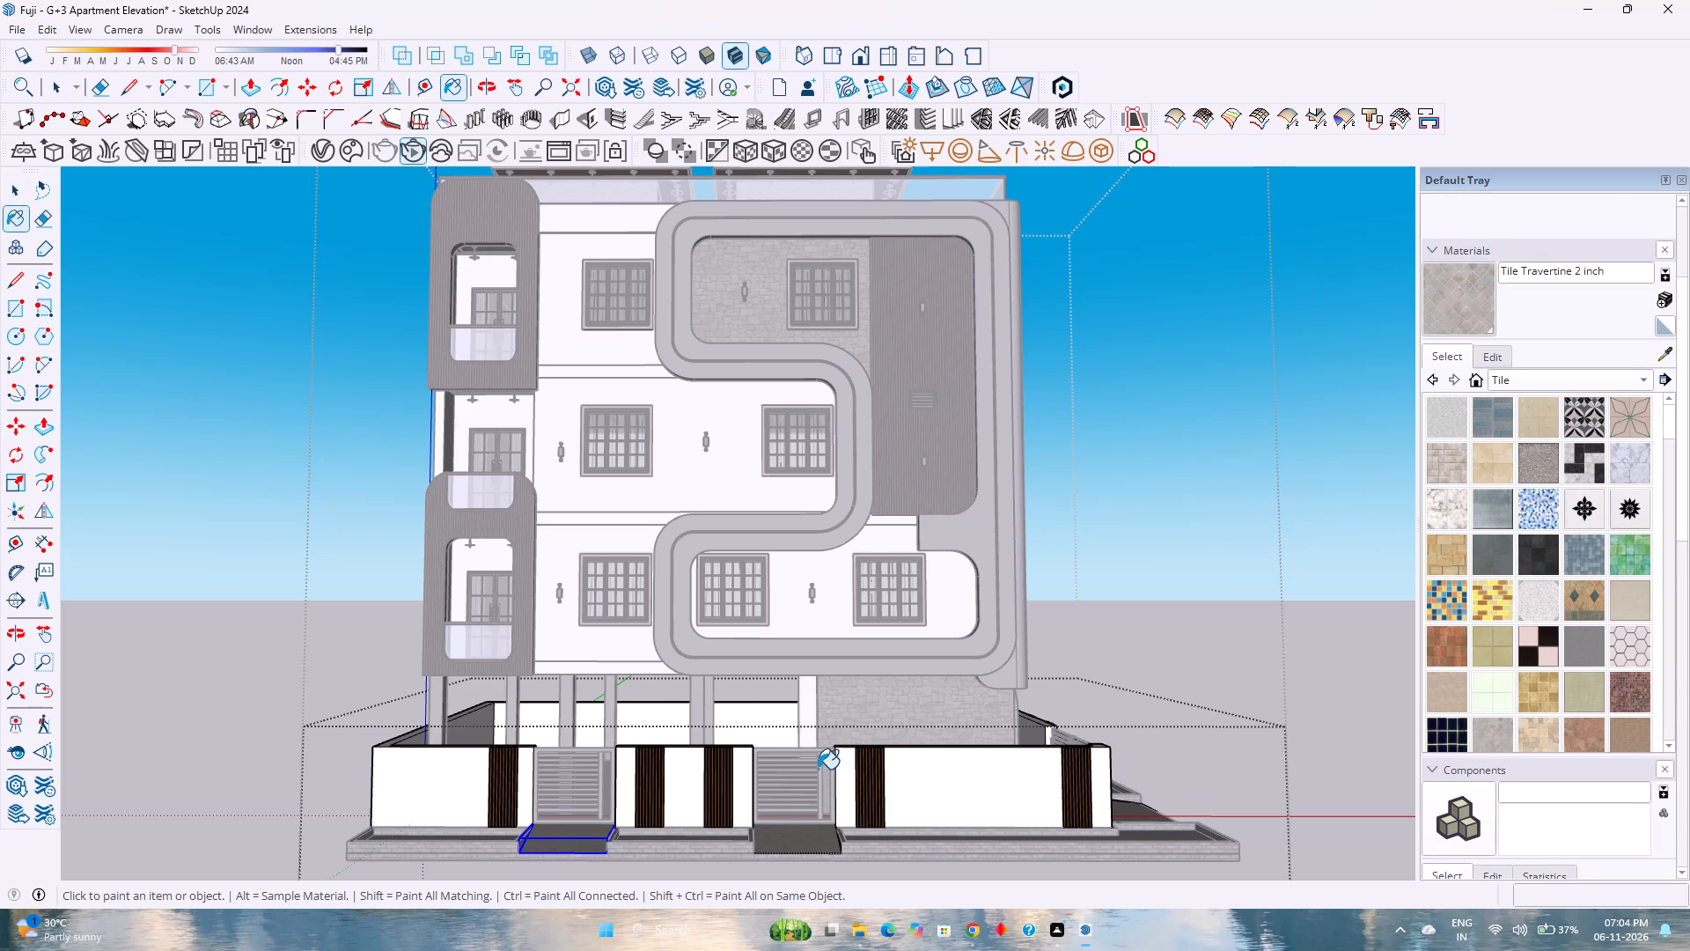
pyautogui.moveTo(821, 779); pyautogui.dragTo(856, 861, button='middle')
pyautogui.middleClick(856, 861)
pyautogui.click(809, 766)
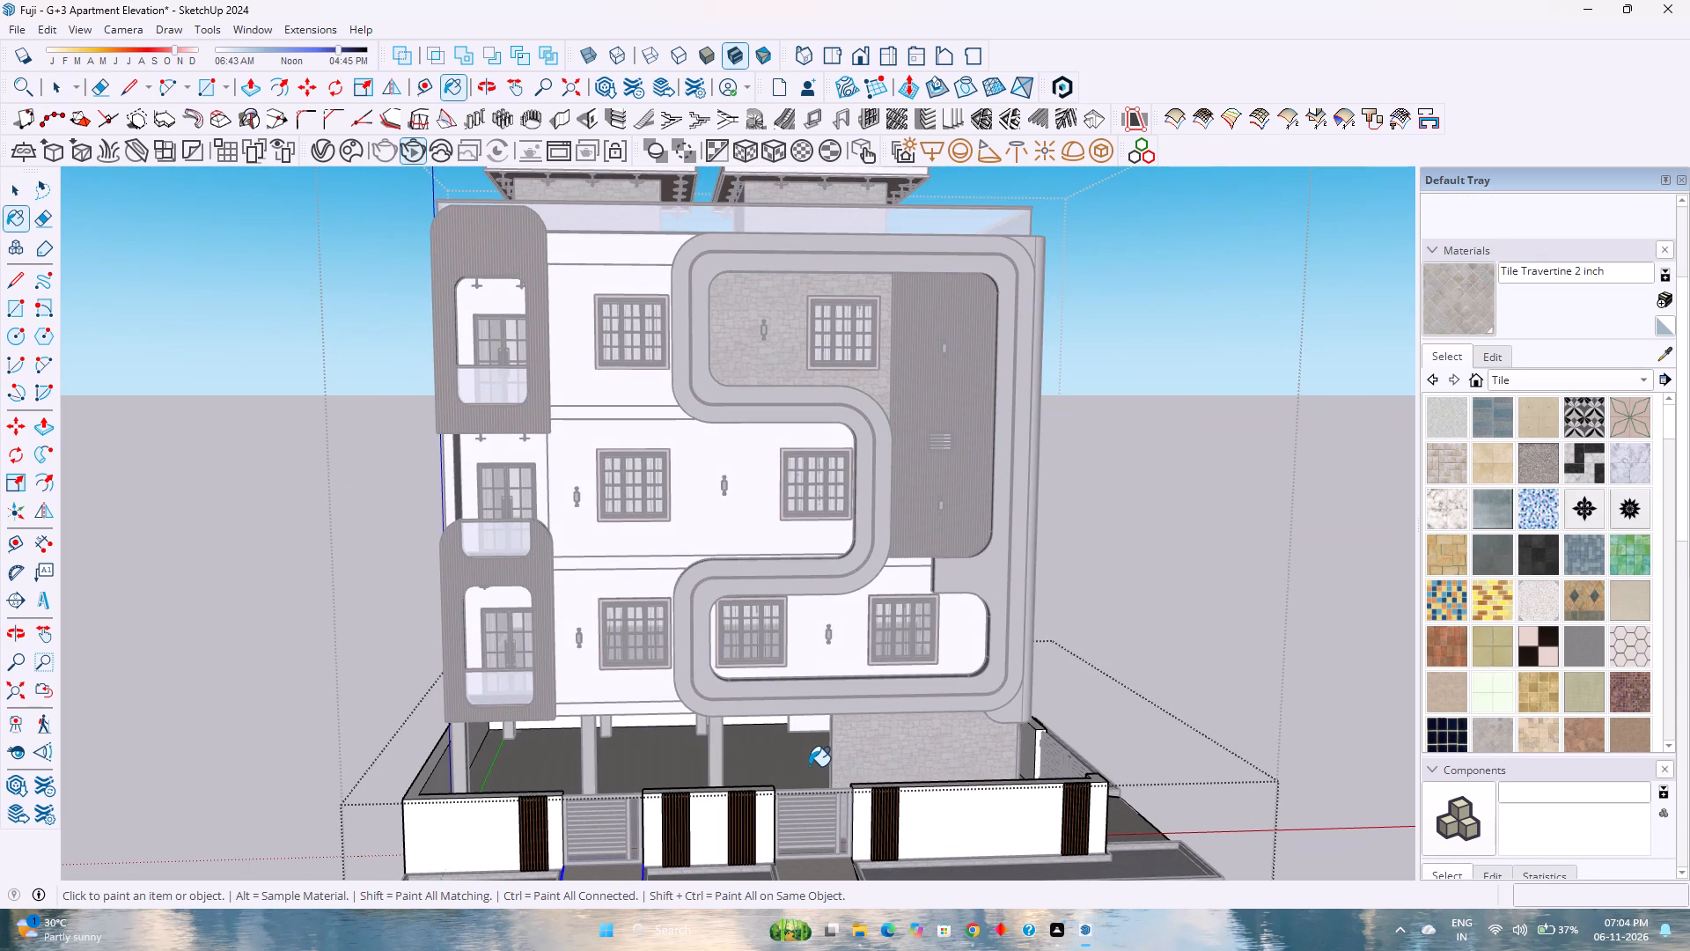
# Set the Tile Travertine 2 inch texture size to 4' and leave the compound group.
pyautogui.scroll(-4, 809, 766)
pyautogui.moveTo(936, 757); pyautogui.dragTo(632, 770, button='middle')
pyautogui.middleClick(632, 770)
pyautogui.scroll(3, 860, 807)
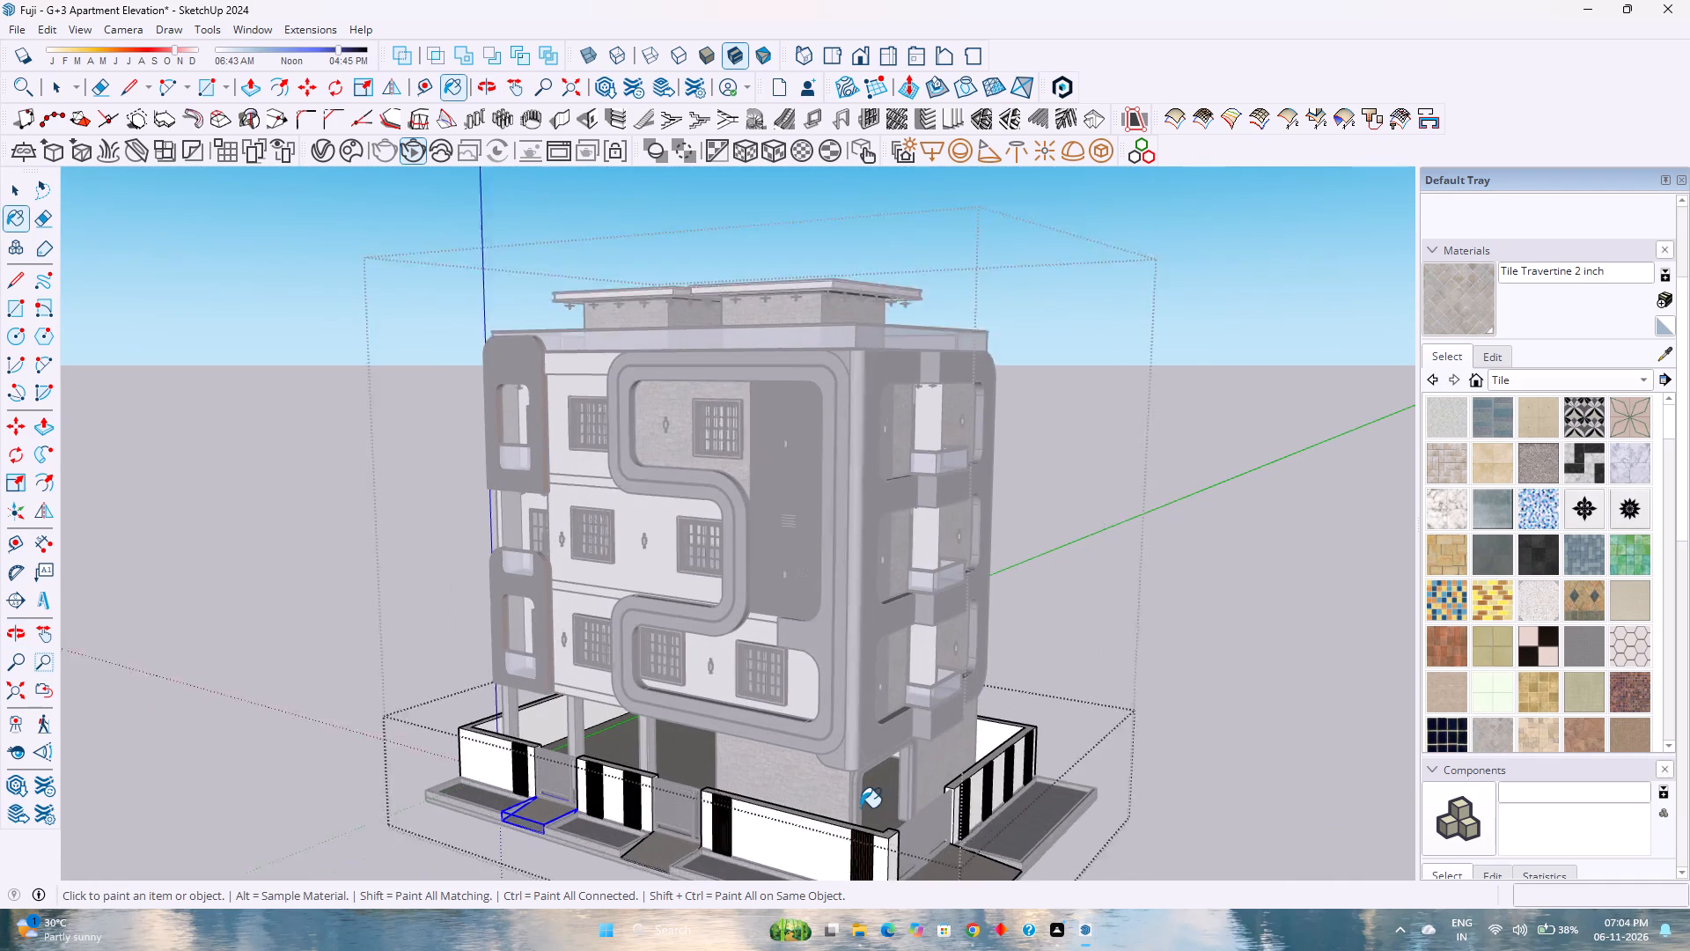
pyautogui.scroll(1, 860, 807)
pyautogui.click(1493, 354)
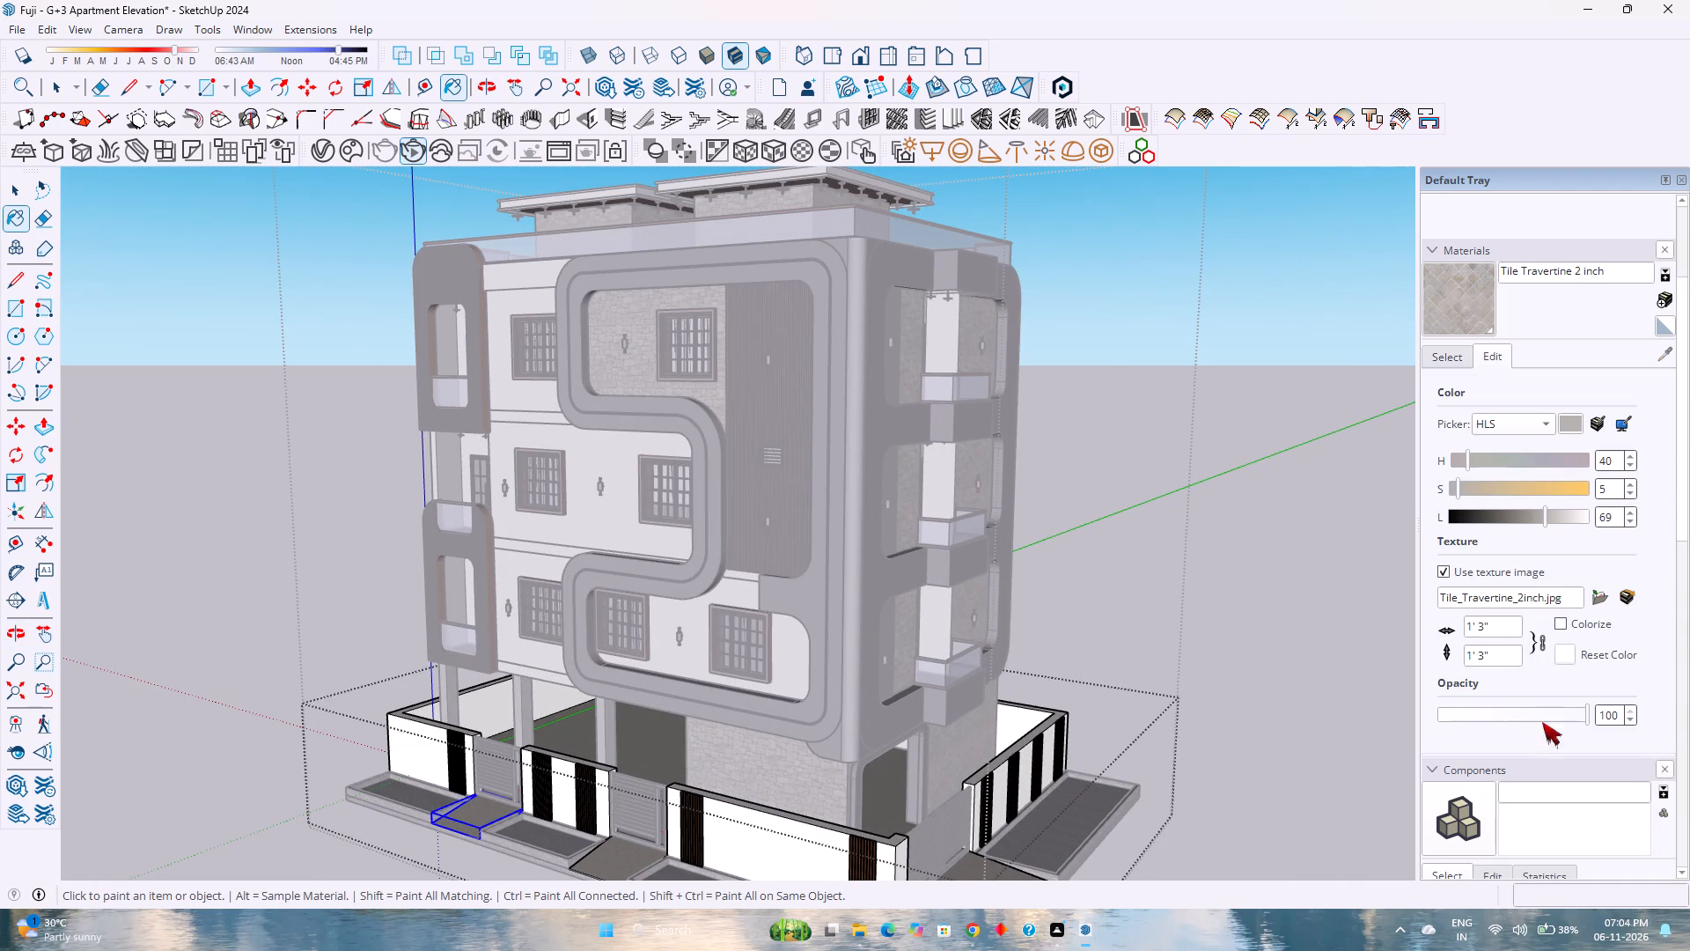
pyautogui.moveTo(1497, 627); pyautogui.dragTo(1428, 624)
pyautogui.write("4'")
pyautogui.press('Return')
pyautogui.press('space')
pyautogui.click(484, 819)
pyautogui.press('space')
pyautogui.scroll(-3, 483, 817)
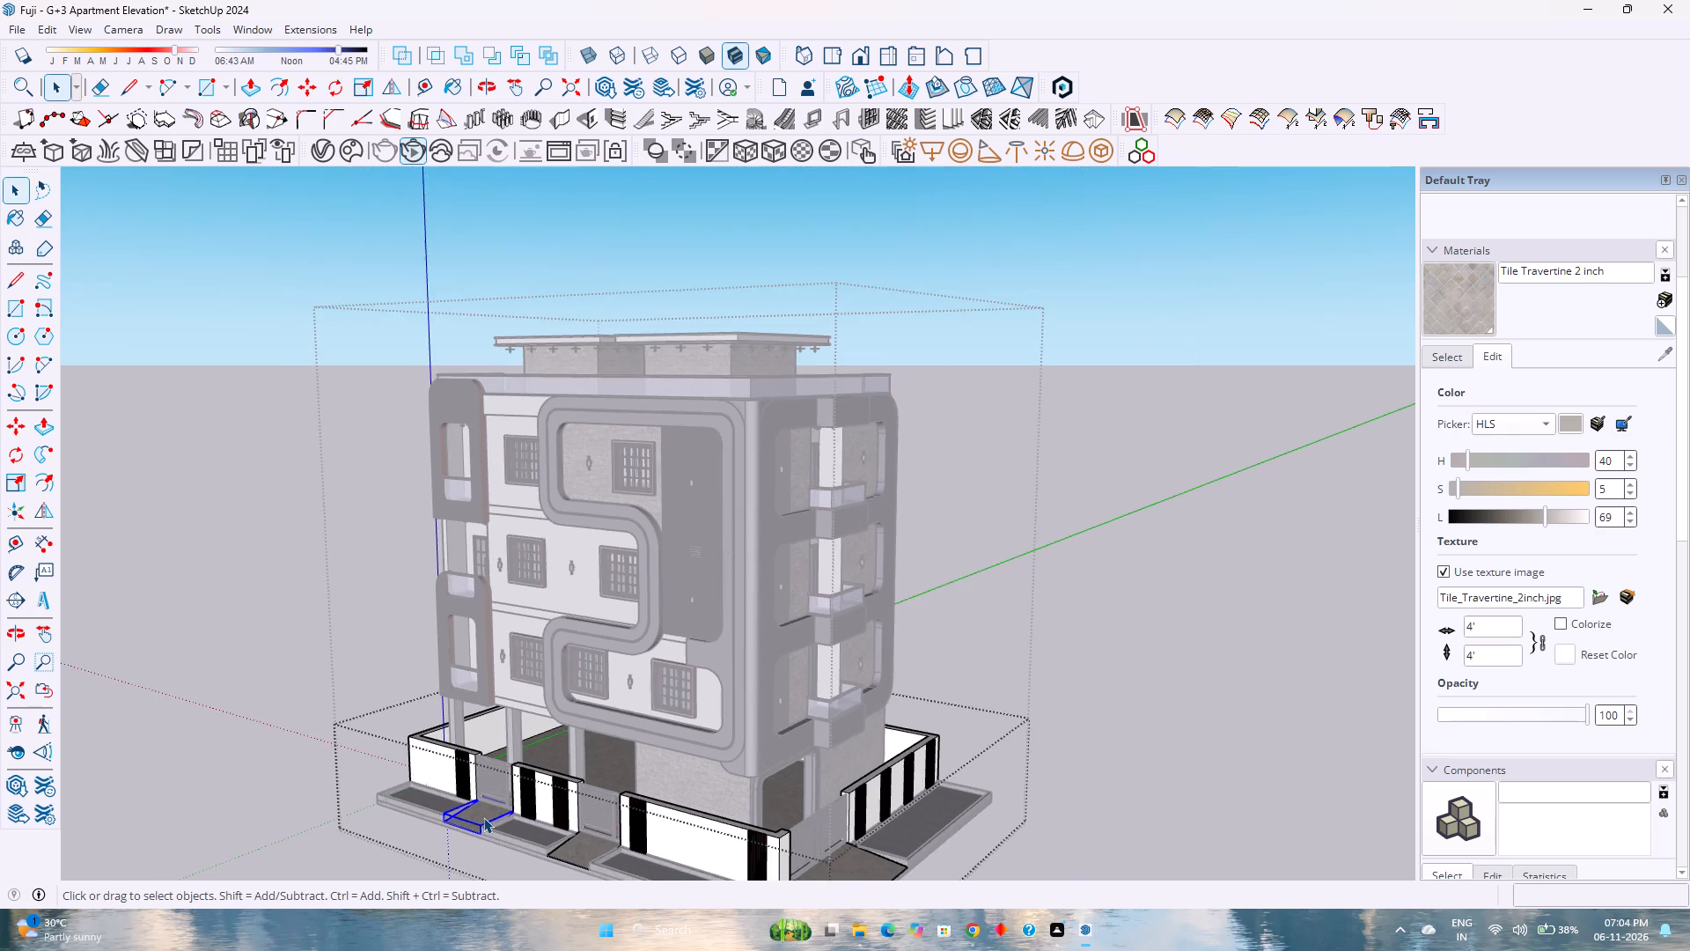
pyautogui.moveTo(483, 817); pyautogui.dragTo(606, 760, button='middle')
pyautogui.press('Escape')
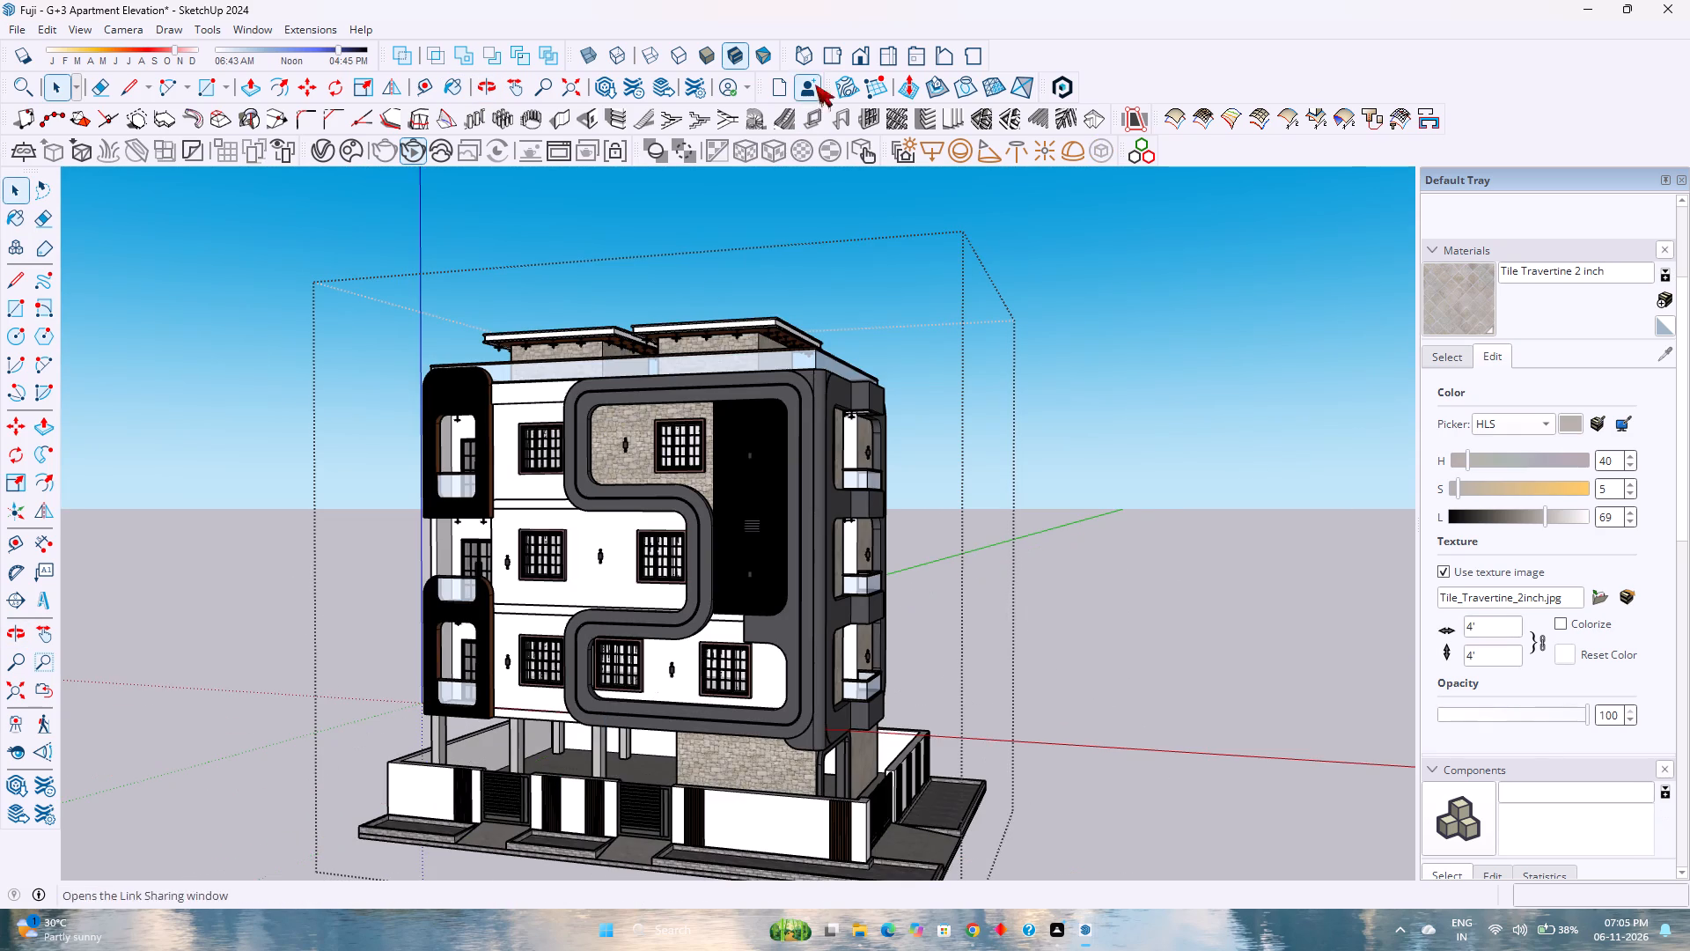
# Restore the front view and fit the whole building in it for the render.
pyautogui.click(862, 66)
pyautogui.scroll(1, 836, 564)
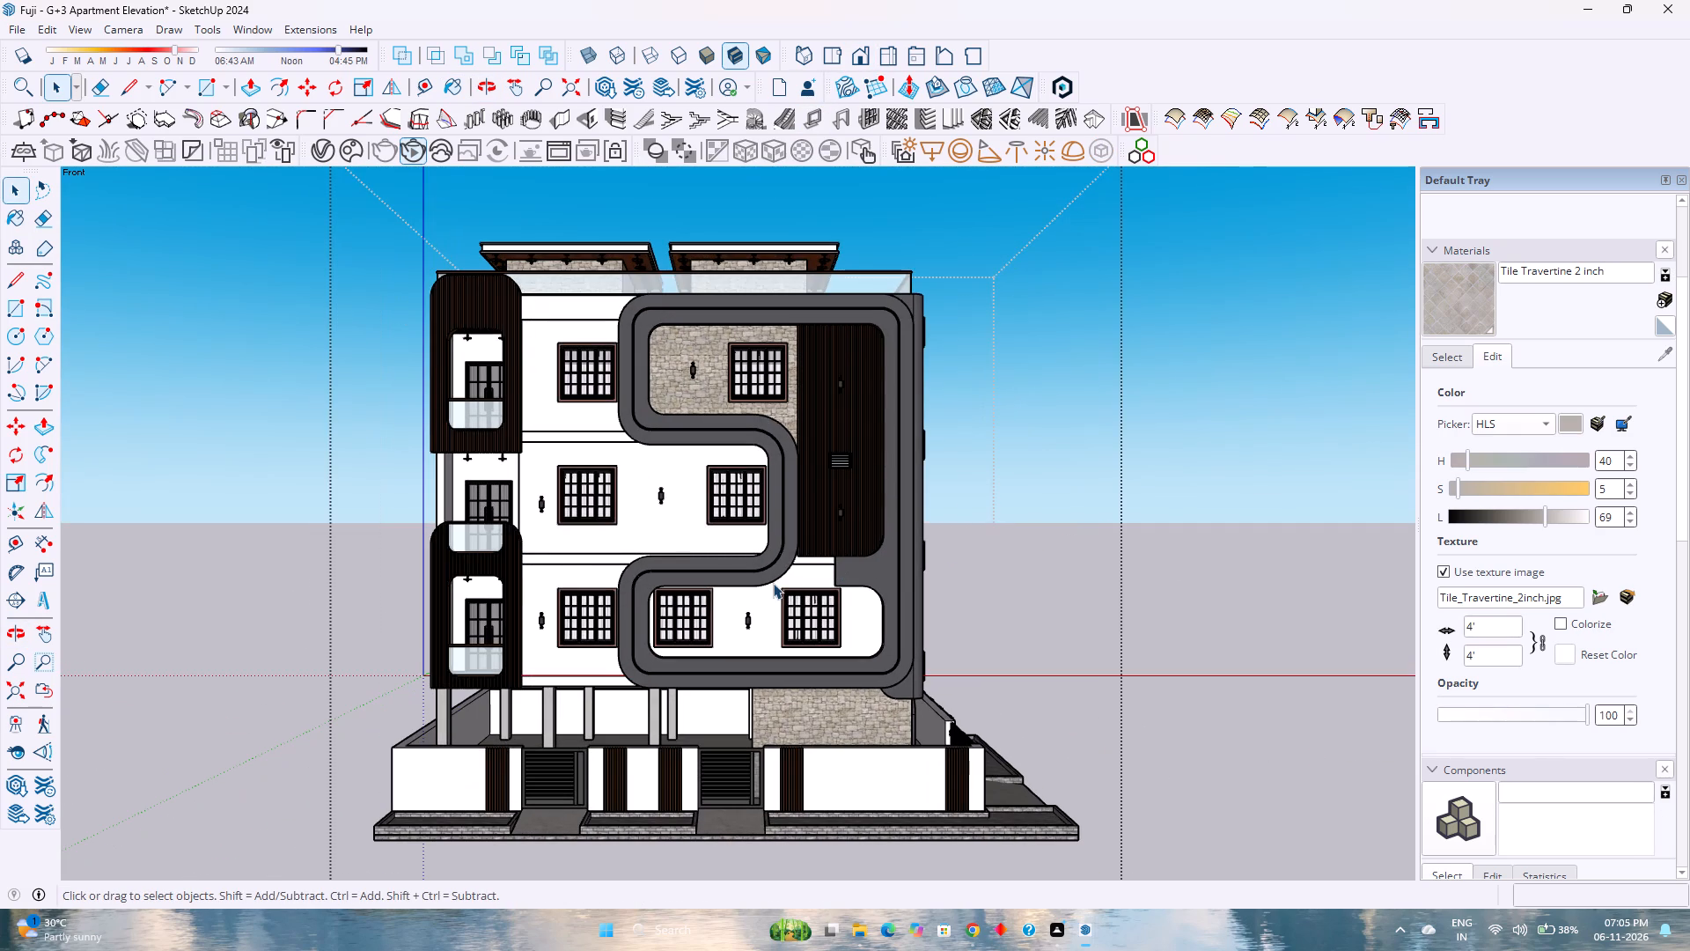
pyautogui.scroll(2, 666, 607)
pyautogui.keyDown('shift'); pyautogui.middleClick(633, 616); pyautogui.keyUp('shift')
pyautogui.keyDown('shift'); pyautogui.moveTo(635, 616); pyautogui.dragTo(646, 608, button='middle'); pyautogui.keyUp('shift')
pyautogui.keyDown('shift'); pyautogui.moveTo(646, 608); pyautogui.dragTo(666, 597, button='middle'); pyautogui.keyUp('shift')
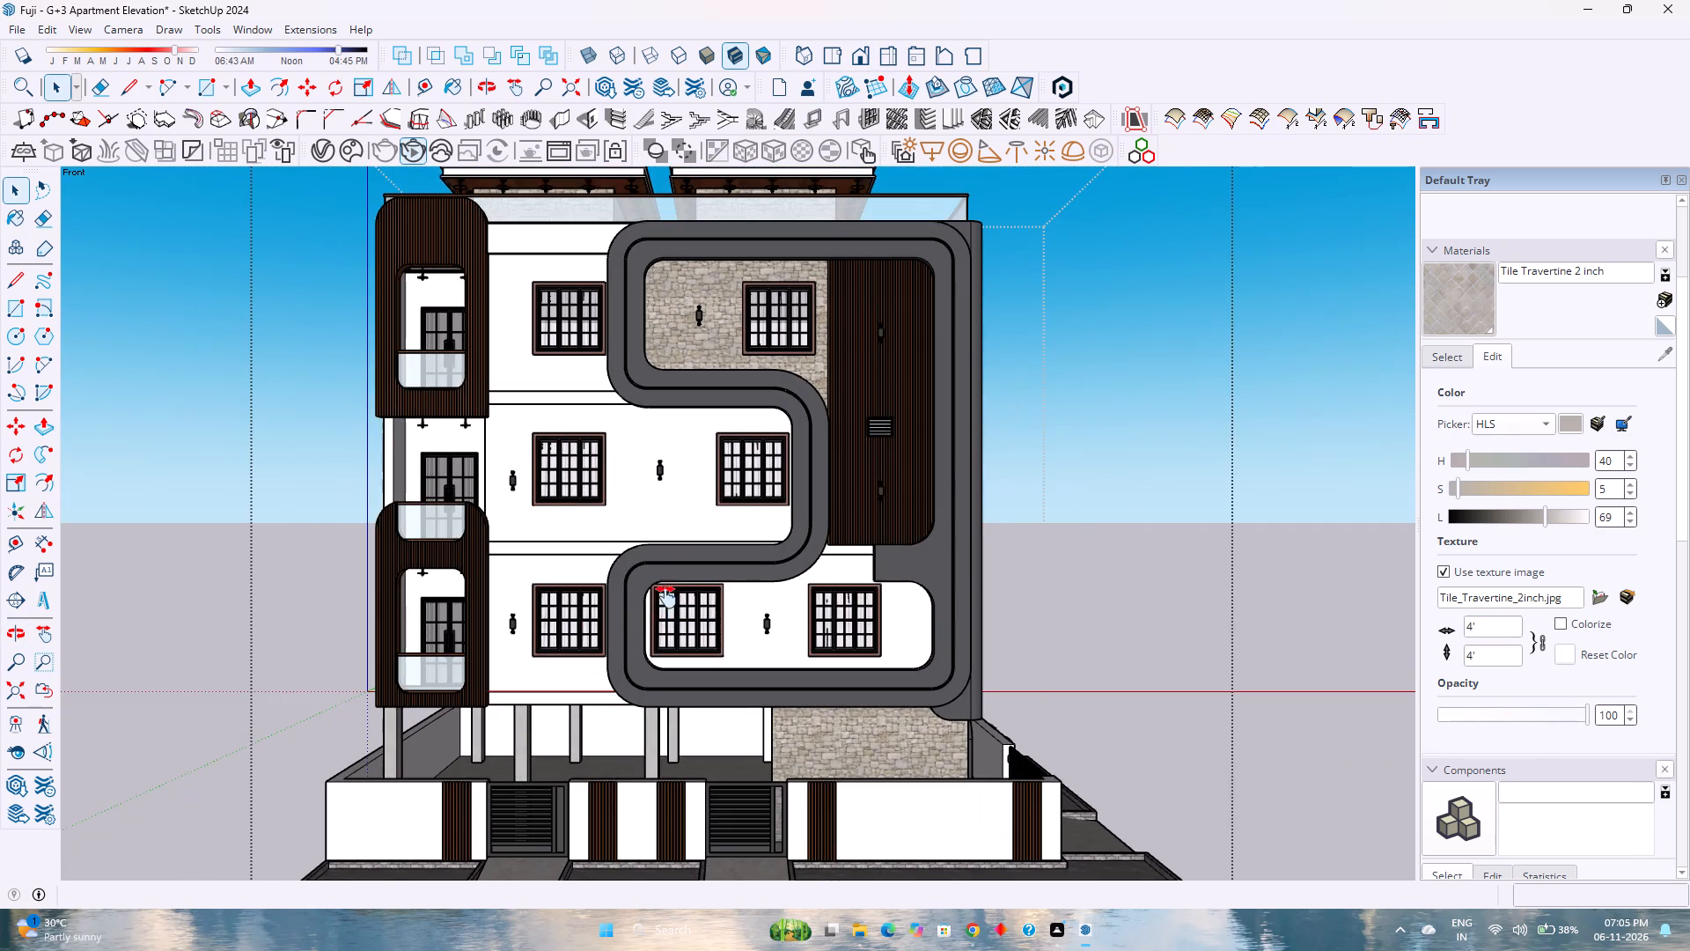
pyautogui.keyDown('shift'); pyautogui.moveTo(666, 597); pyautogui.dragTo(728, 569, button='middle'); pyautogui.keyUp('shift')
pyautogui.keyDown('shift'); pyautogui.middleClick(728, 569); pyautogui.keyUp('shift')
pyautogui.keyDown('shift'); pyautogui.middleClick(728, 569); pyautogui.keyUp('shift')
pyautogui.keyDown('shift'); pyautogui.moveTo(728, 570); pyautogui.dragTo(702, 592, button='middle'); pyautogui.keyUp('shift')
pyautogui.keyDown('shift'); pyautogui.moveTo(701, 593); pyautogui.dragTo(677, 643, button='middle'); pyautogui.keyUp('shift')
pyautogui.scroll(-1, 676, 635)
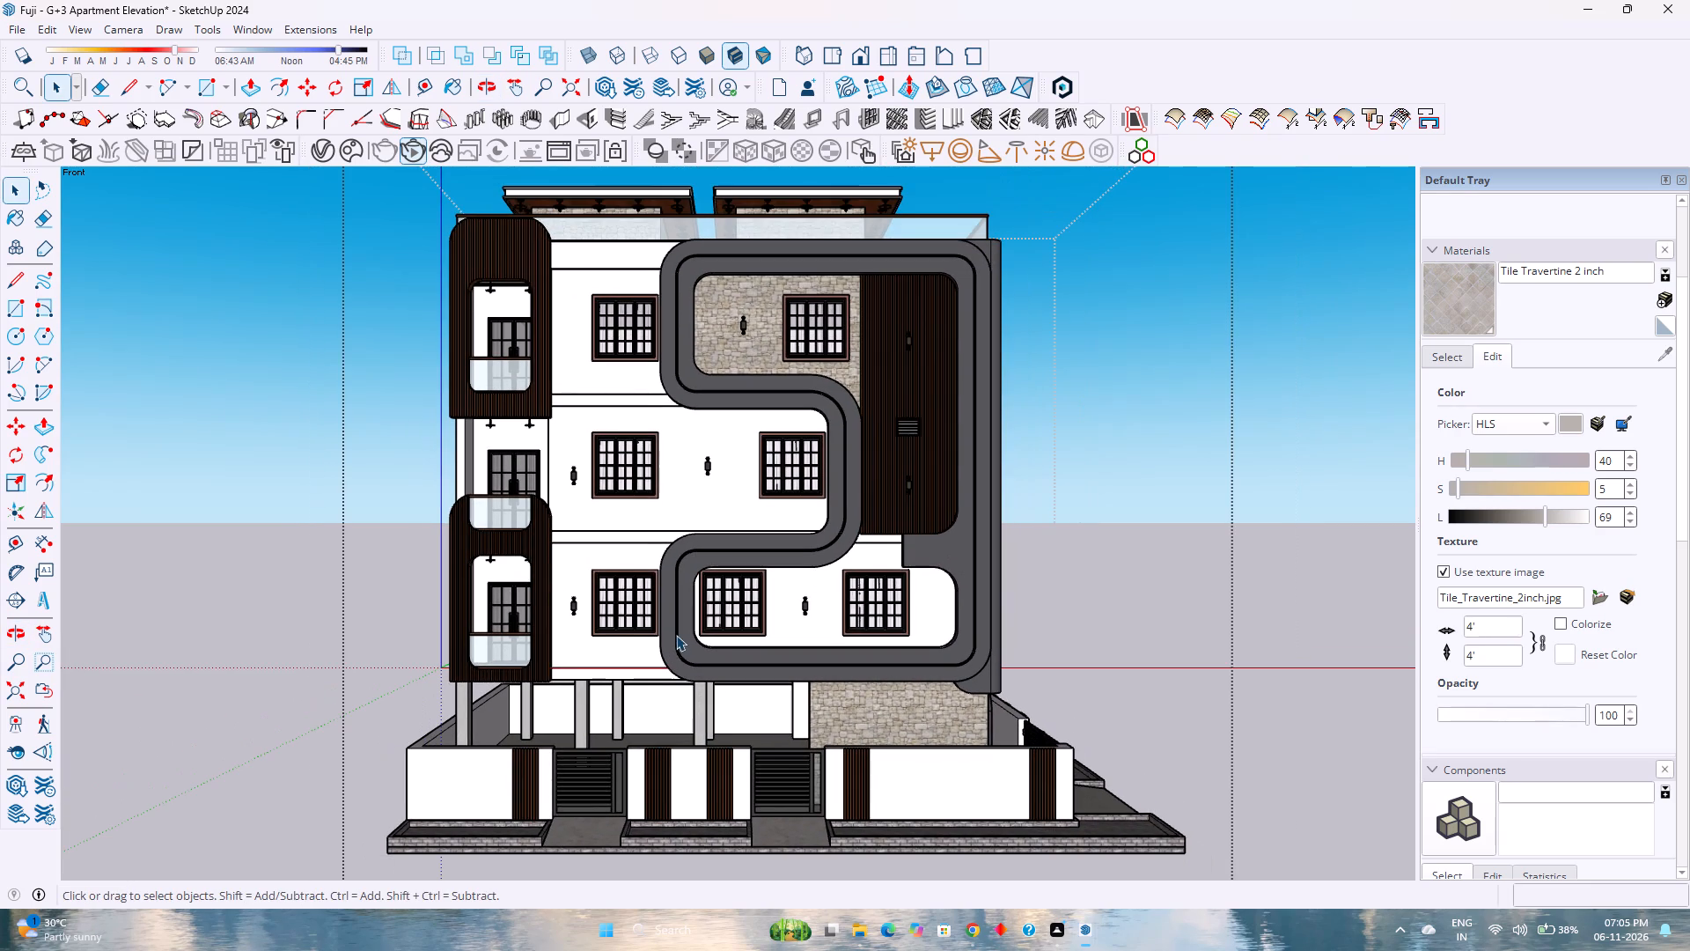
pyautogui.keyDown('shift'); pyautogui.middleClick(739, 557); pyautogui.keyUp('shift')
pyautogui.keyDown('shift'); pyautogui.middleClick(744, 563); pyautogui.keyUp('shift')
pyautogui.keyDown('shift'); pyautogui.middleClick(744, 563); pyautogui.keyUp('shift')
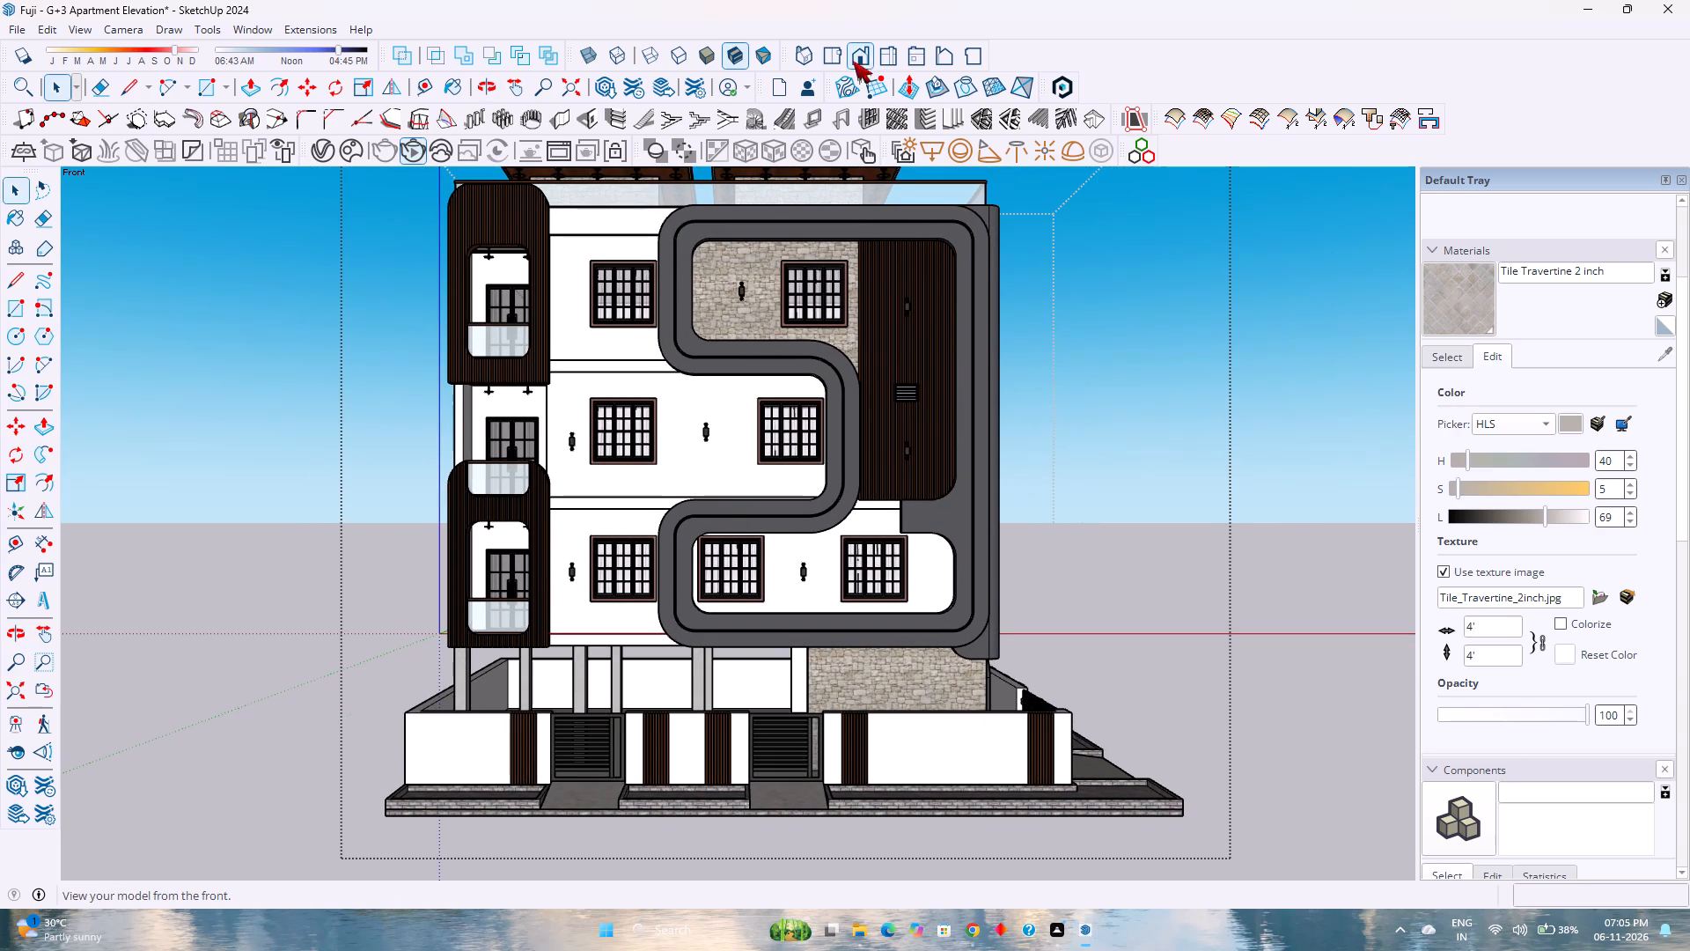
pyautogui.click(860, 60)
pyautogui.click(4, 693)
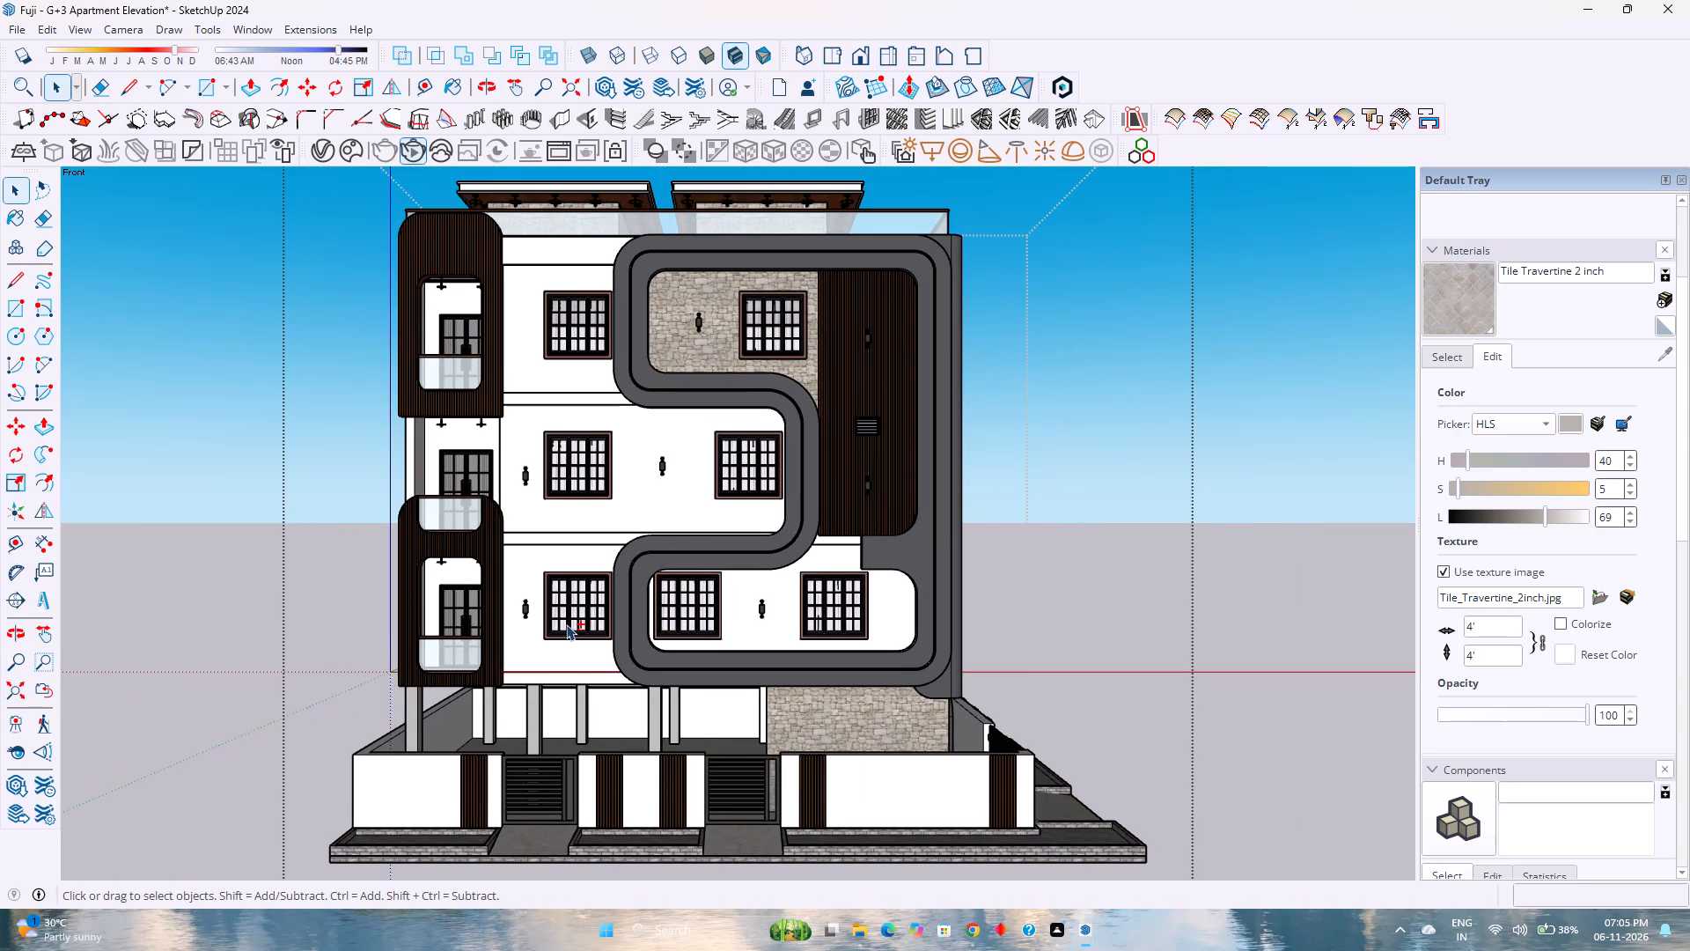
pyautogui.keyDown('shift'); pyautogui.middleClick(566, 624); pyautogui.keyUp('shift')
pyautogui.keyDown('shift'); pyautogui.middleClick(570, 626); pyautogui.keyUp('shift')
pyautogui.keyDown('shift'); pyautogui.middleClick(570, 626); pyautogui.keyUp('shift')
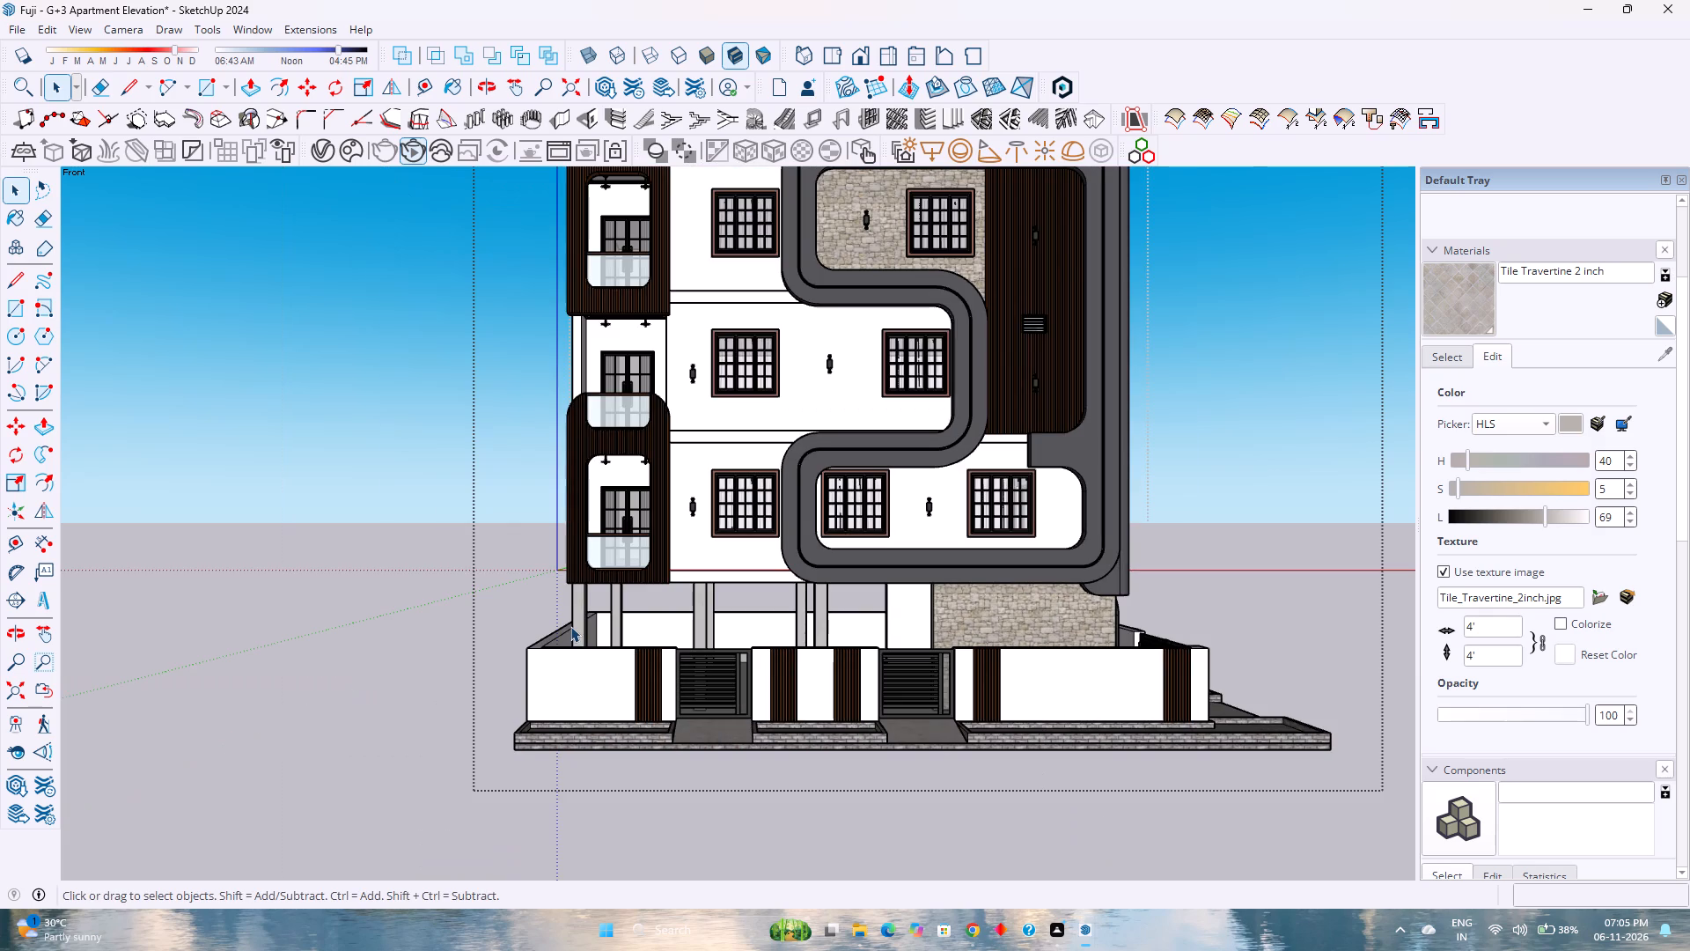
pyautogui.click(24, 689)
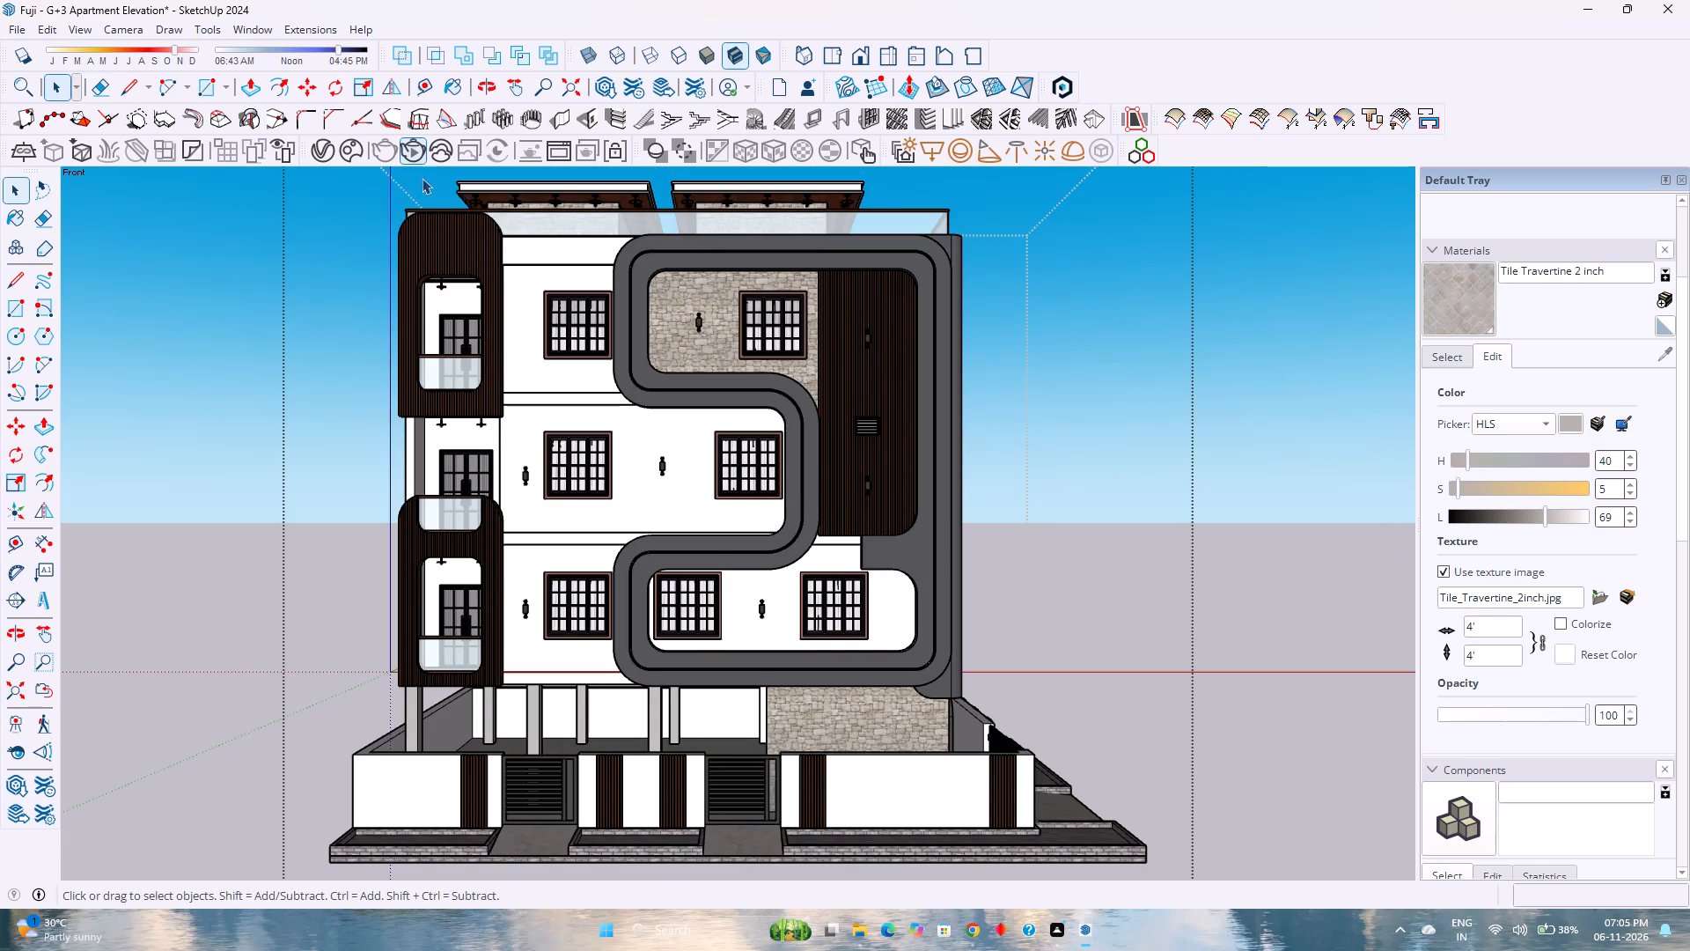
# Stop the running V-Ray render and start it again from the new front view.
pyautogui.click(1123, 864)
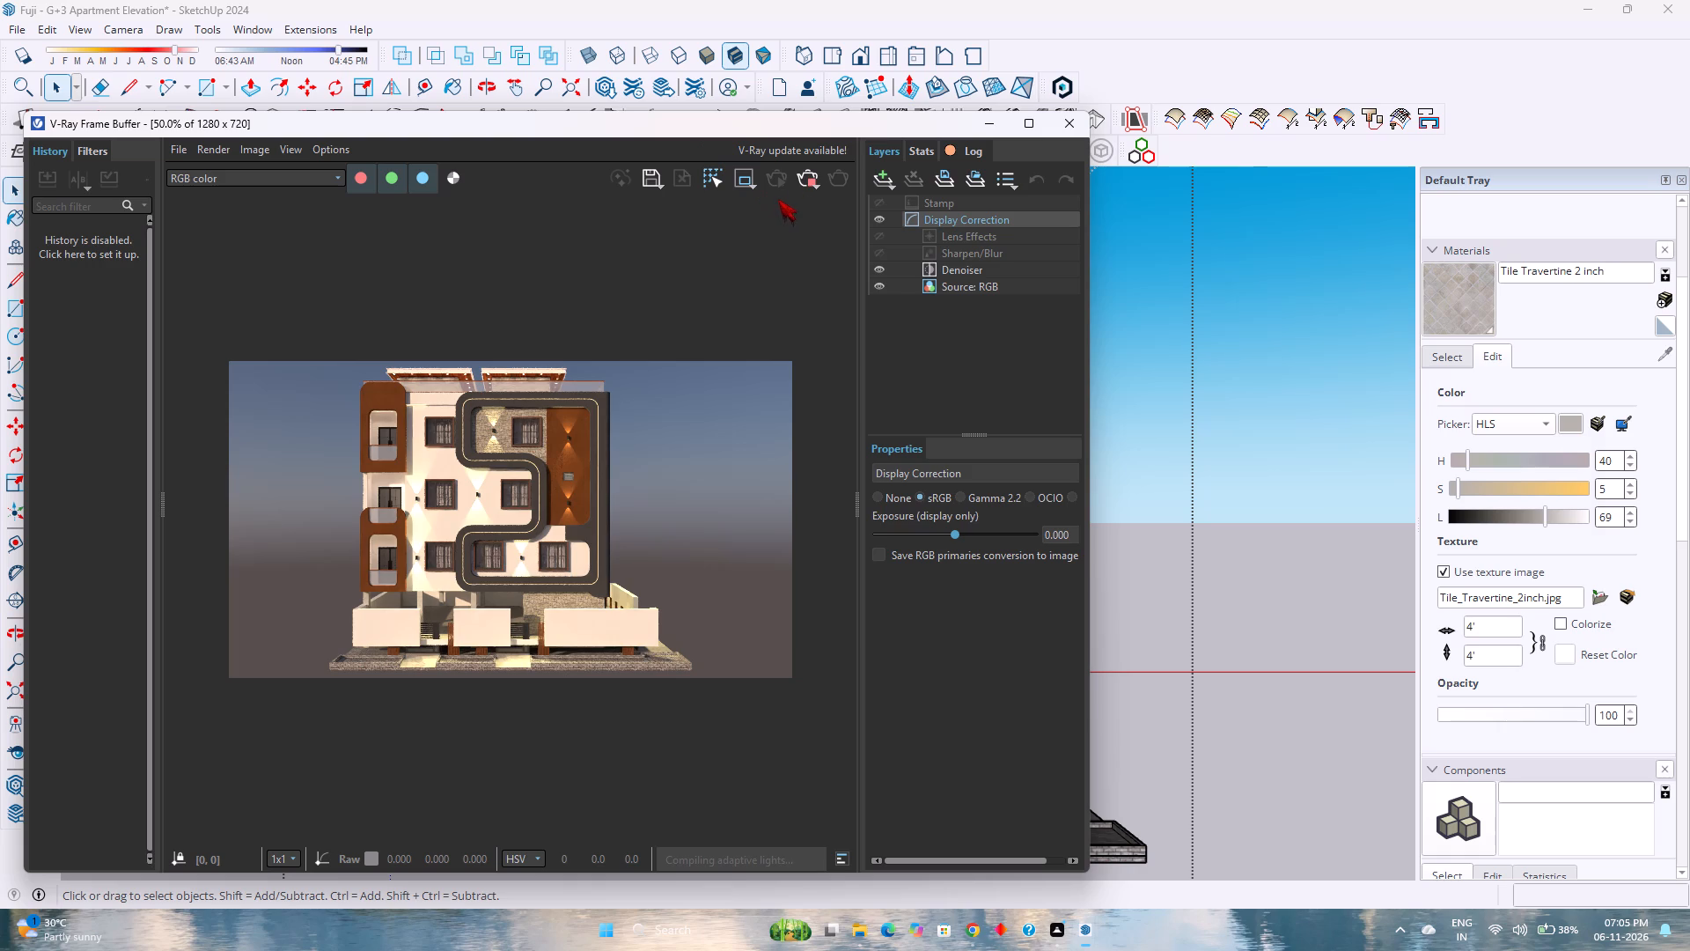
pyautogui.click(811, 176)
pyautogui.click(838, 185)
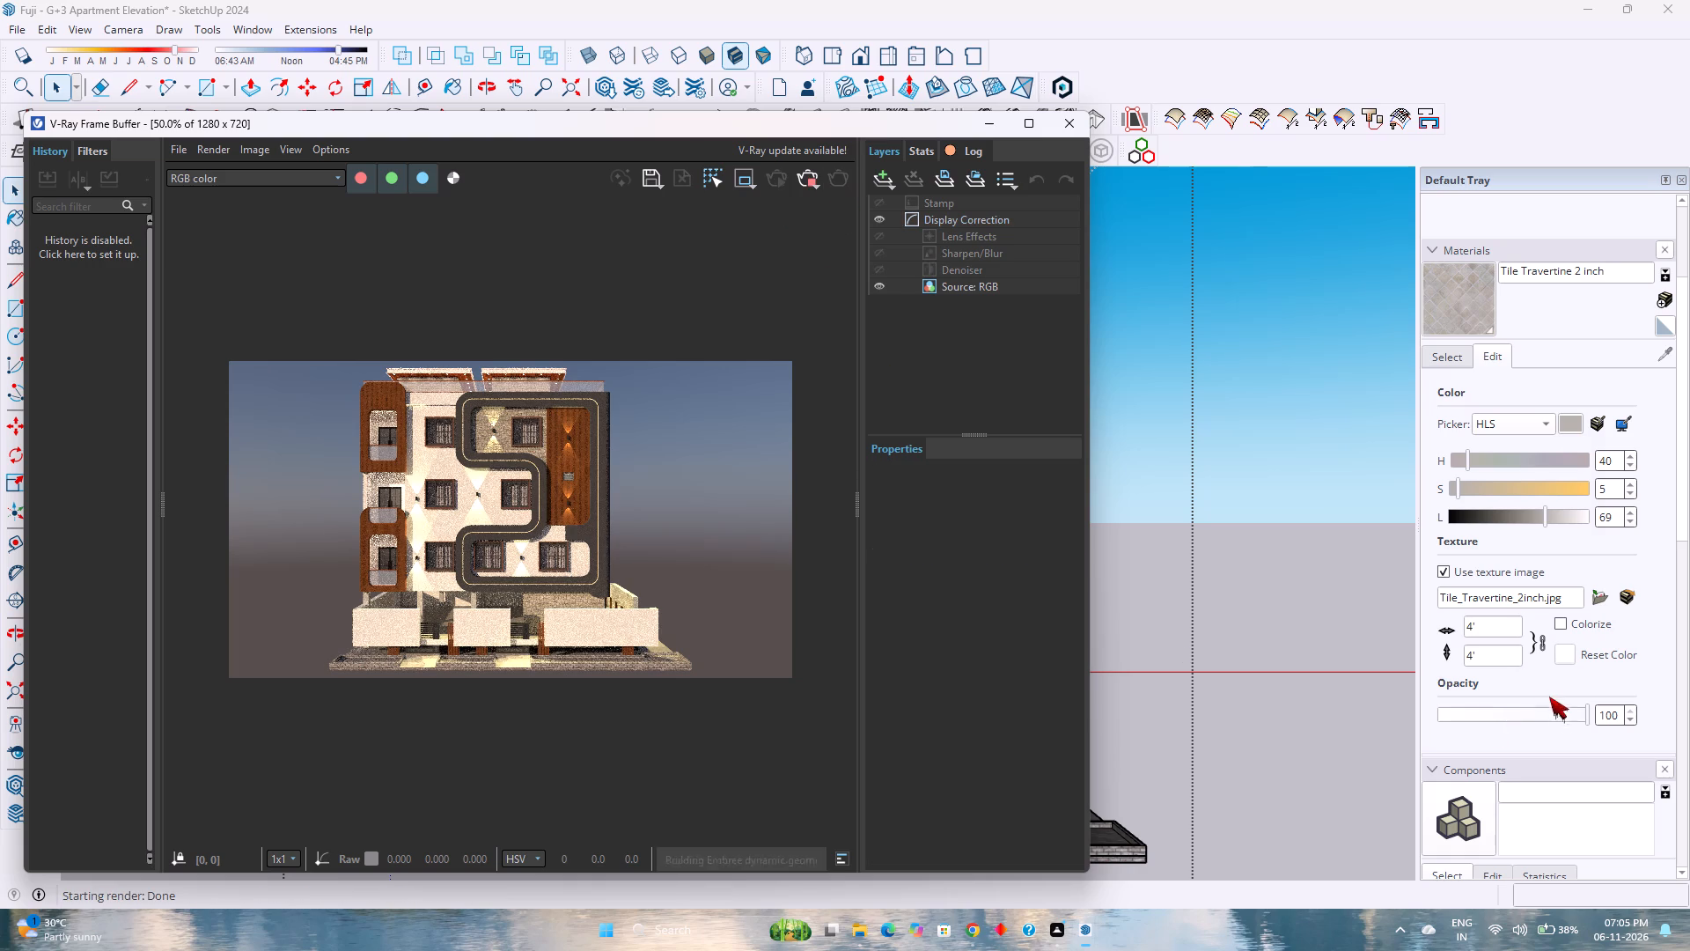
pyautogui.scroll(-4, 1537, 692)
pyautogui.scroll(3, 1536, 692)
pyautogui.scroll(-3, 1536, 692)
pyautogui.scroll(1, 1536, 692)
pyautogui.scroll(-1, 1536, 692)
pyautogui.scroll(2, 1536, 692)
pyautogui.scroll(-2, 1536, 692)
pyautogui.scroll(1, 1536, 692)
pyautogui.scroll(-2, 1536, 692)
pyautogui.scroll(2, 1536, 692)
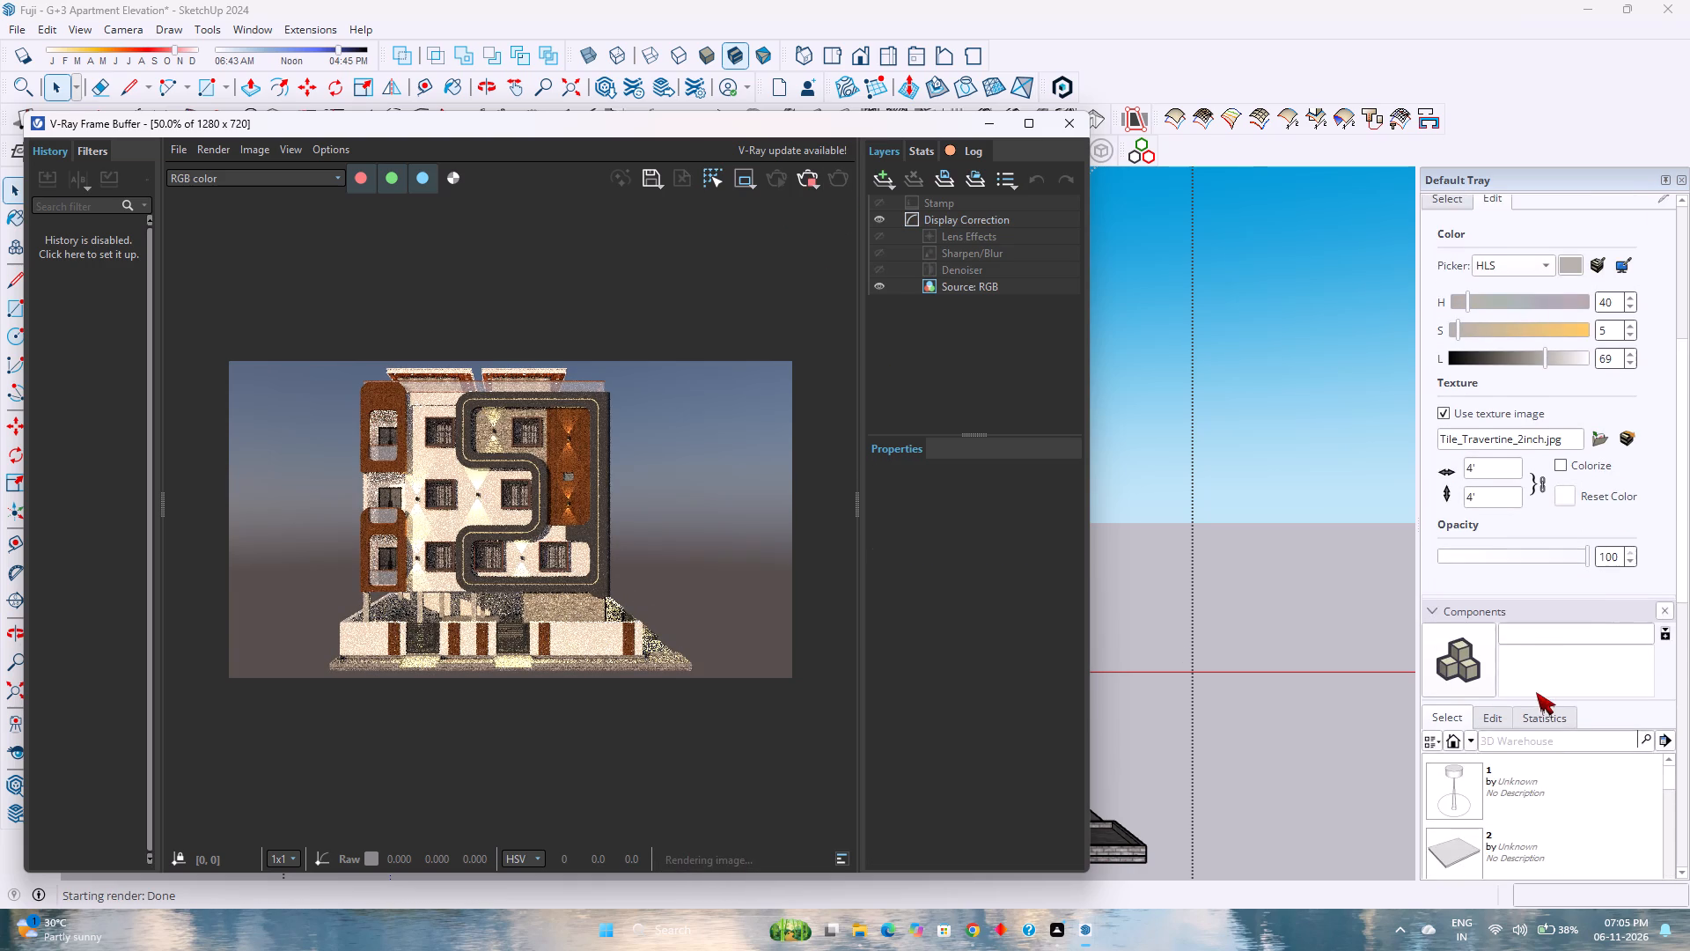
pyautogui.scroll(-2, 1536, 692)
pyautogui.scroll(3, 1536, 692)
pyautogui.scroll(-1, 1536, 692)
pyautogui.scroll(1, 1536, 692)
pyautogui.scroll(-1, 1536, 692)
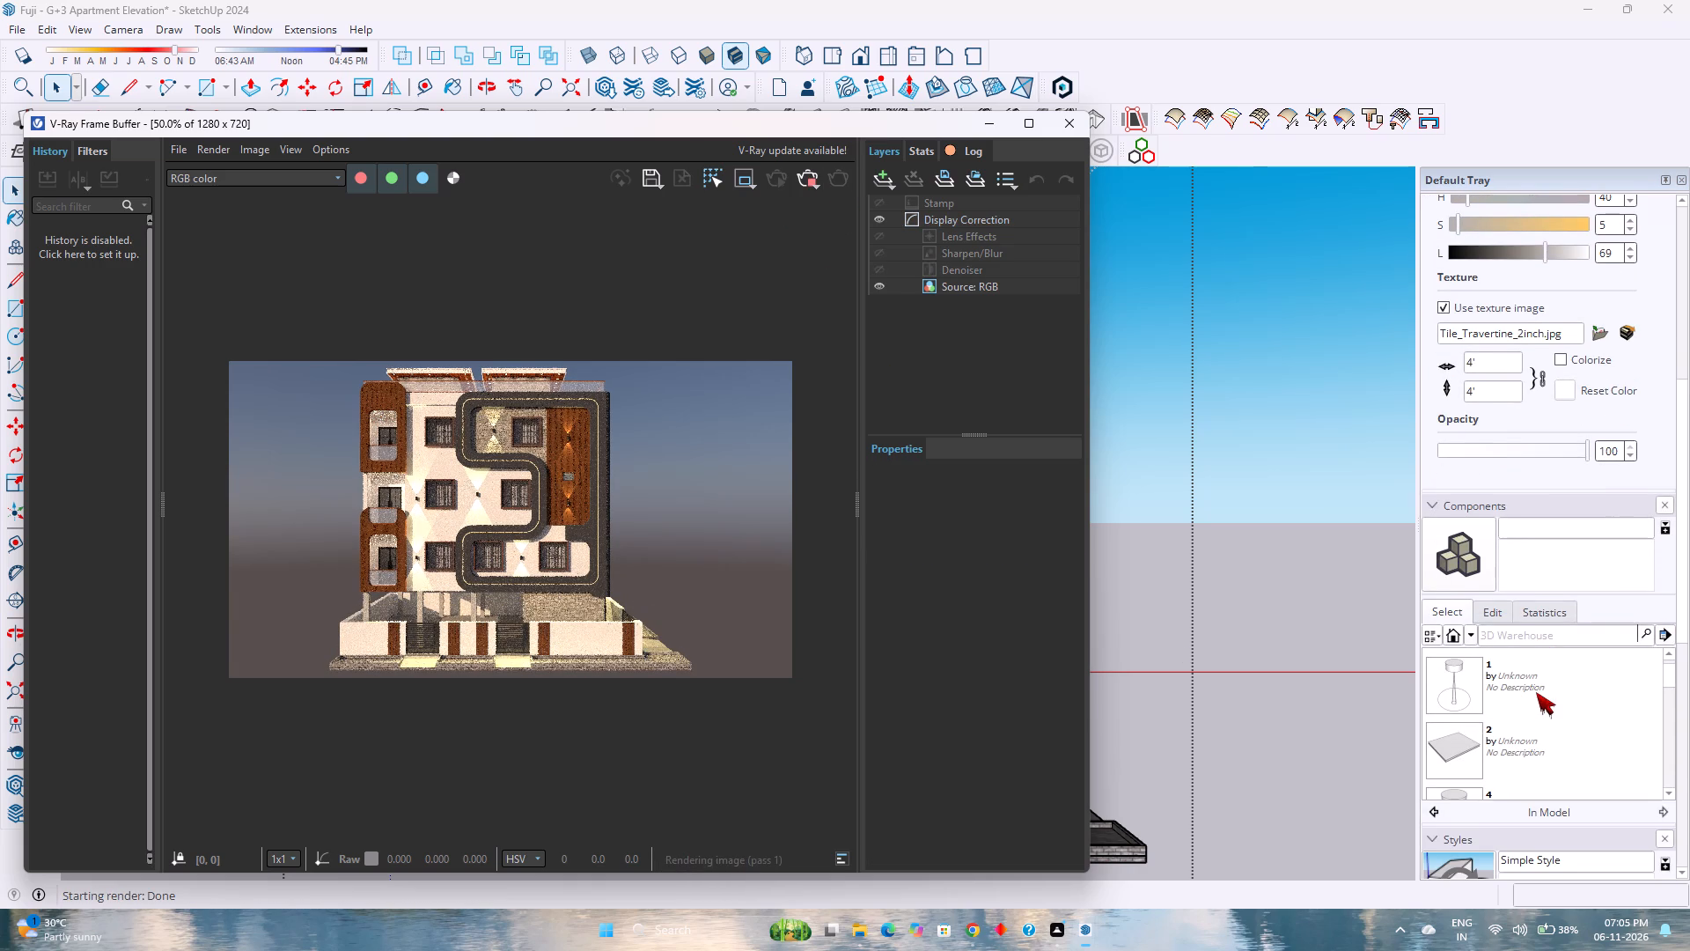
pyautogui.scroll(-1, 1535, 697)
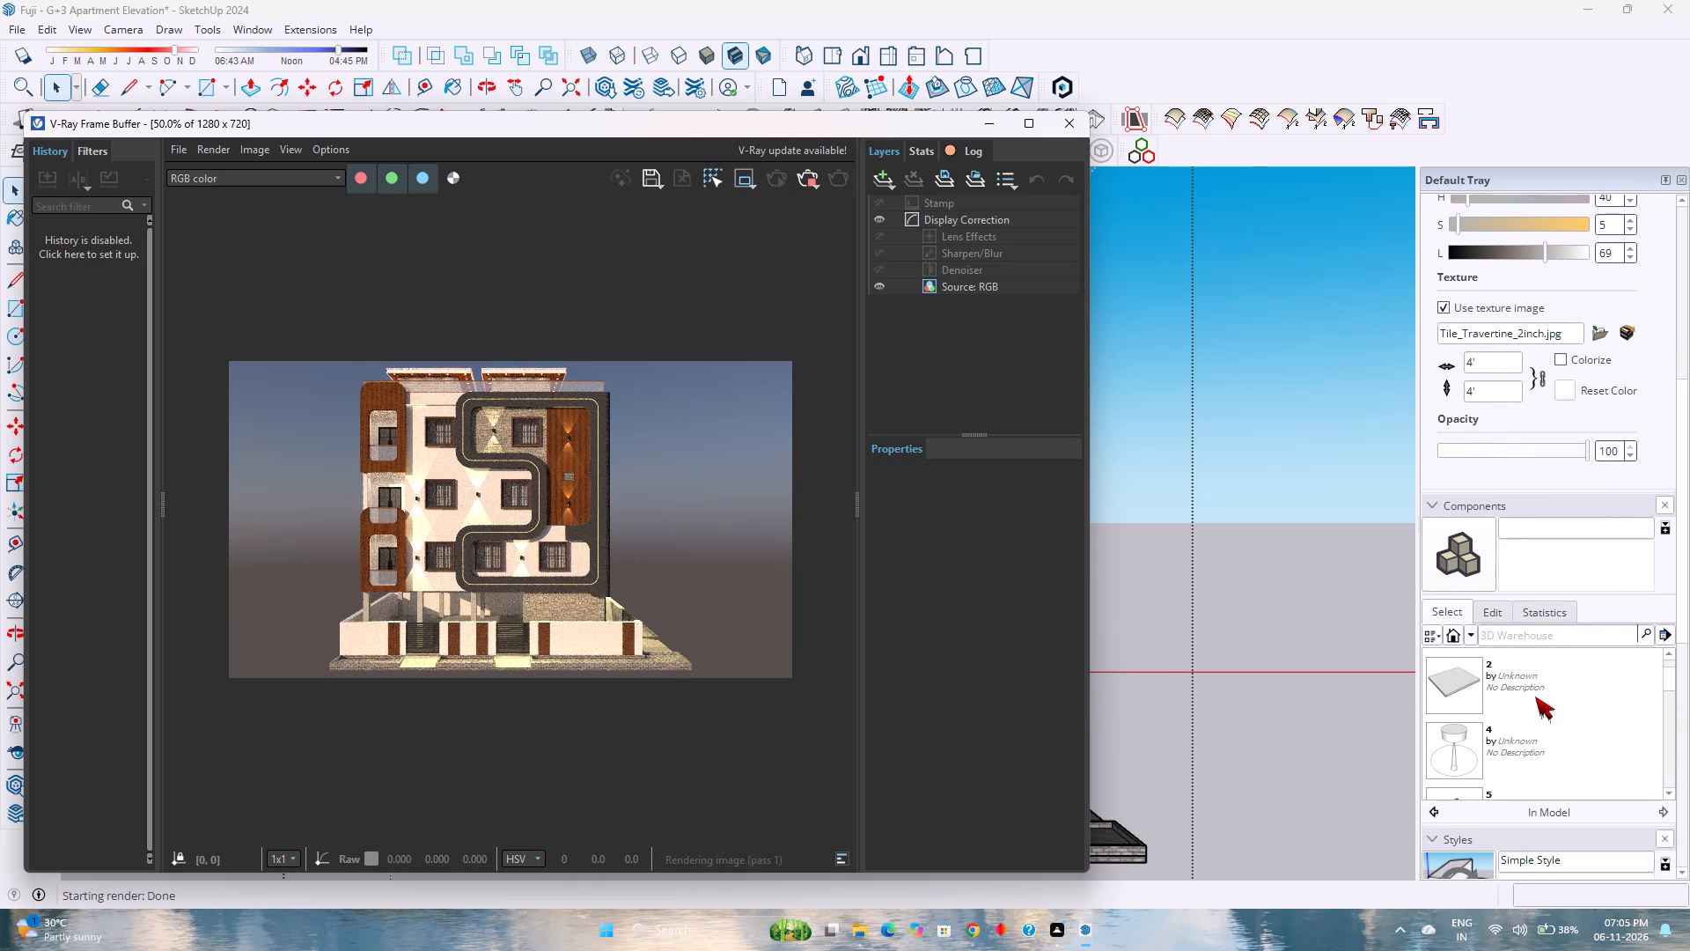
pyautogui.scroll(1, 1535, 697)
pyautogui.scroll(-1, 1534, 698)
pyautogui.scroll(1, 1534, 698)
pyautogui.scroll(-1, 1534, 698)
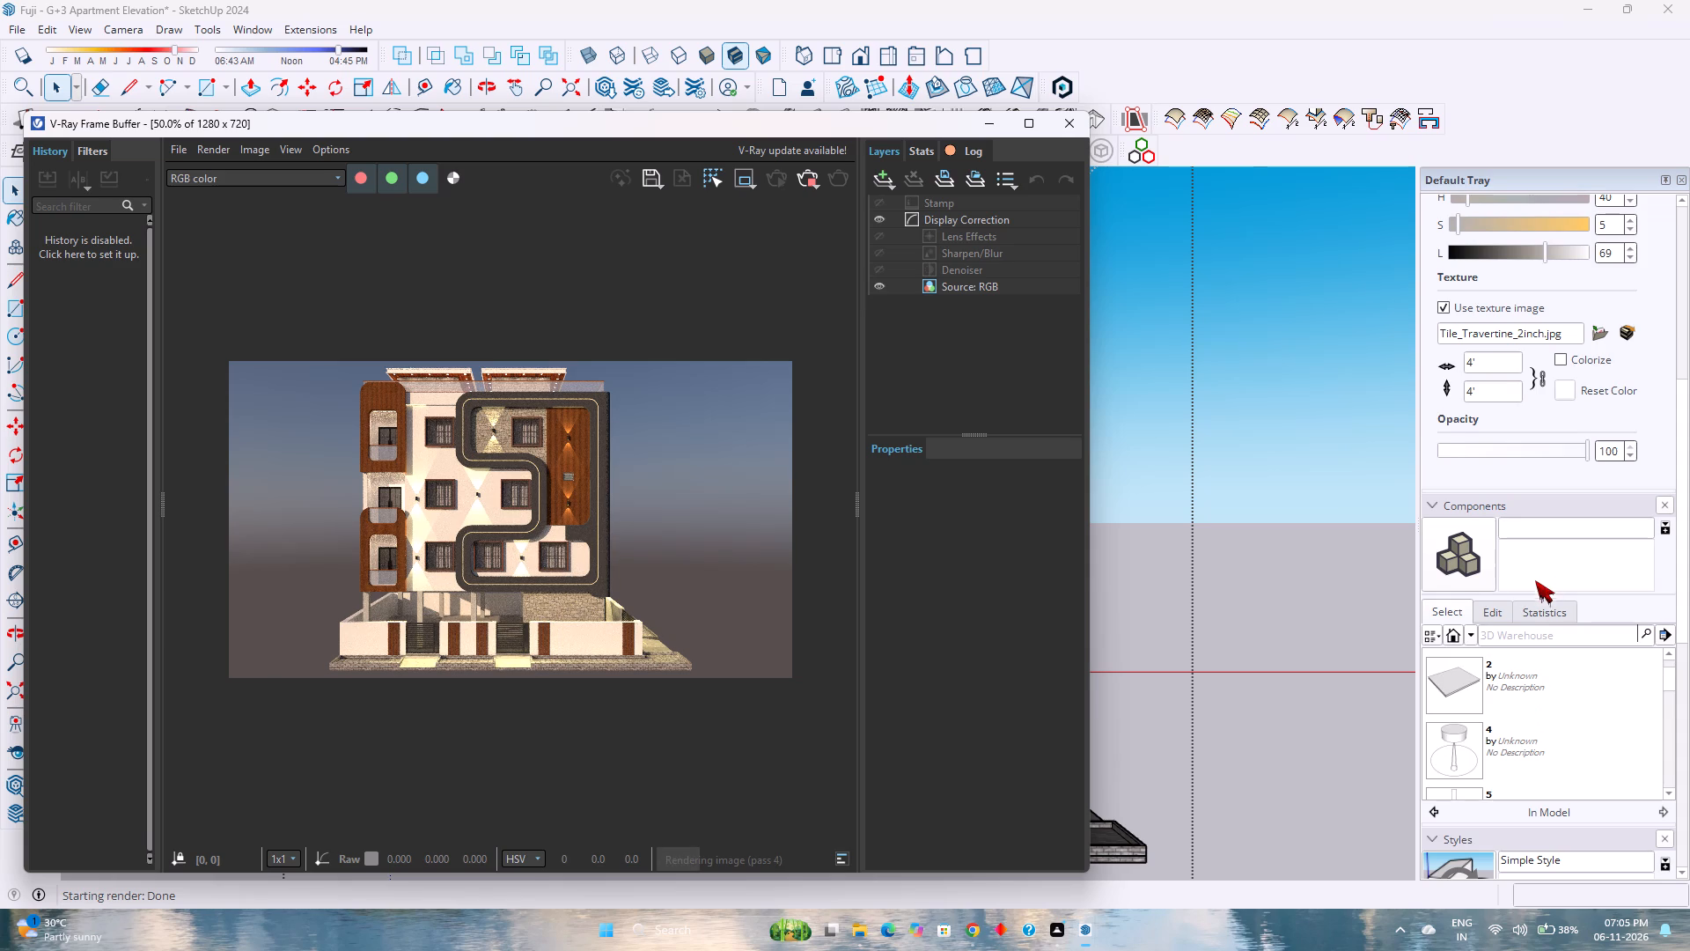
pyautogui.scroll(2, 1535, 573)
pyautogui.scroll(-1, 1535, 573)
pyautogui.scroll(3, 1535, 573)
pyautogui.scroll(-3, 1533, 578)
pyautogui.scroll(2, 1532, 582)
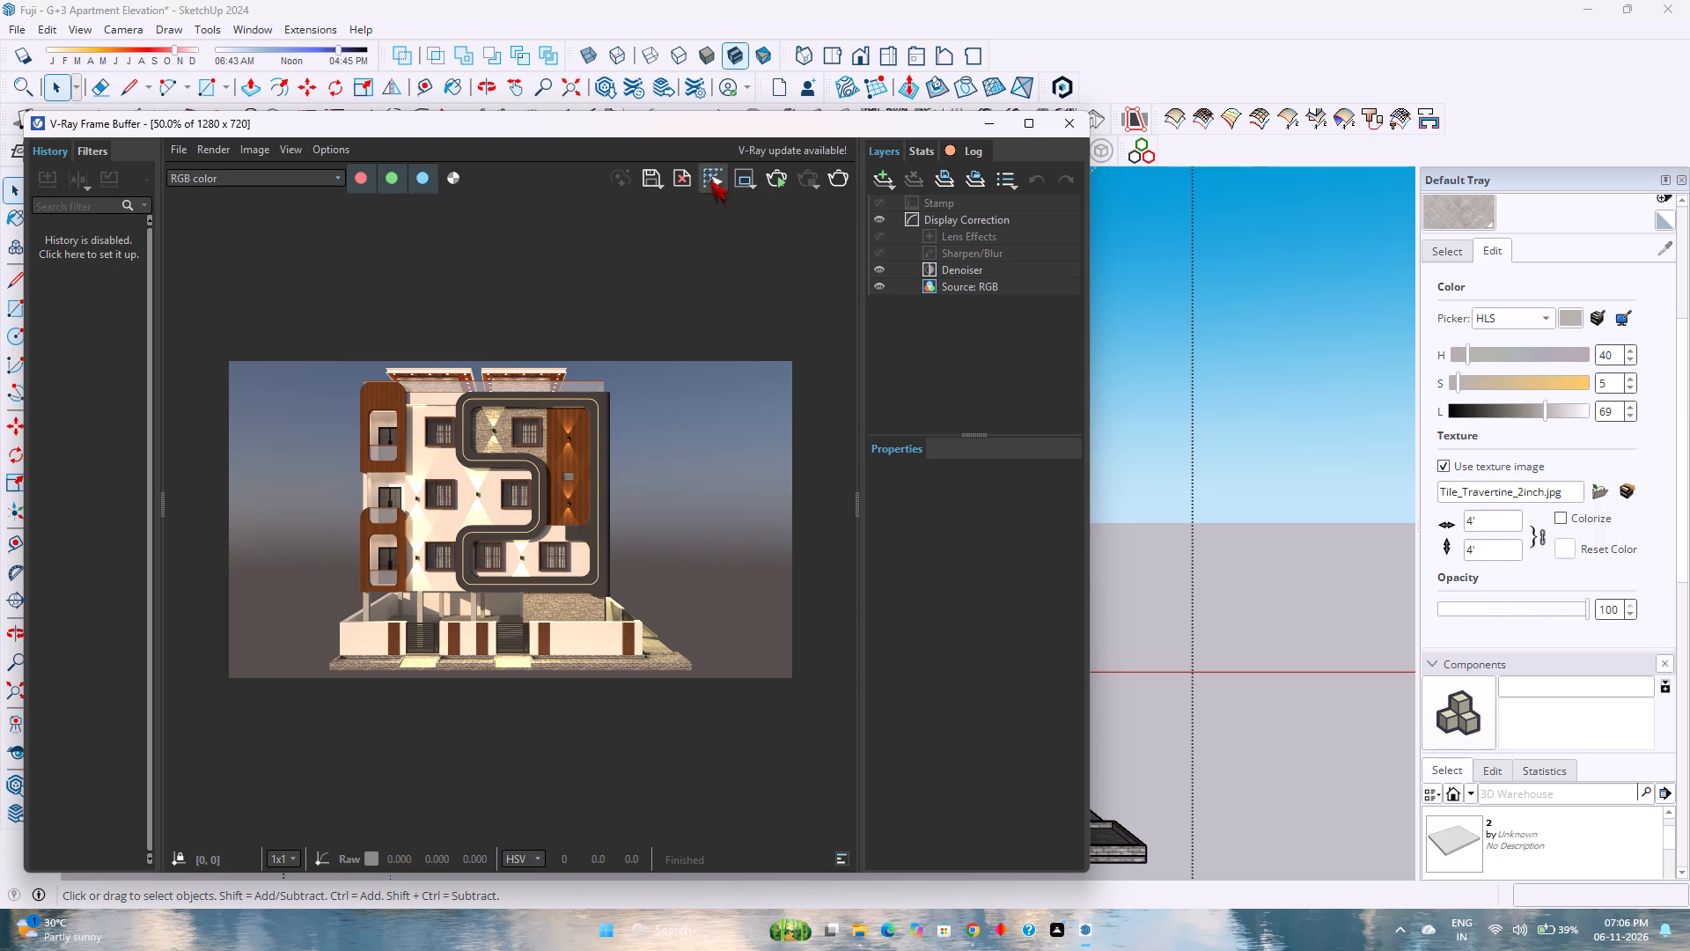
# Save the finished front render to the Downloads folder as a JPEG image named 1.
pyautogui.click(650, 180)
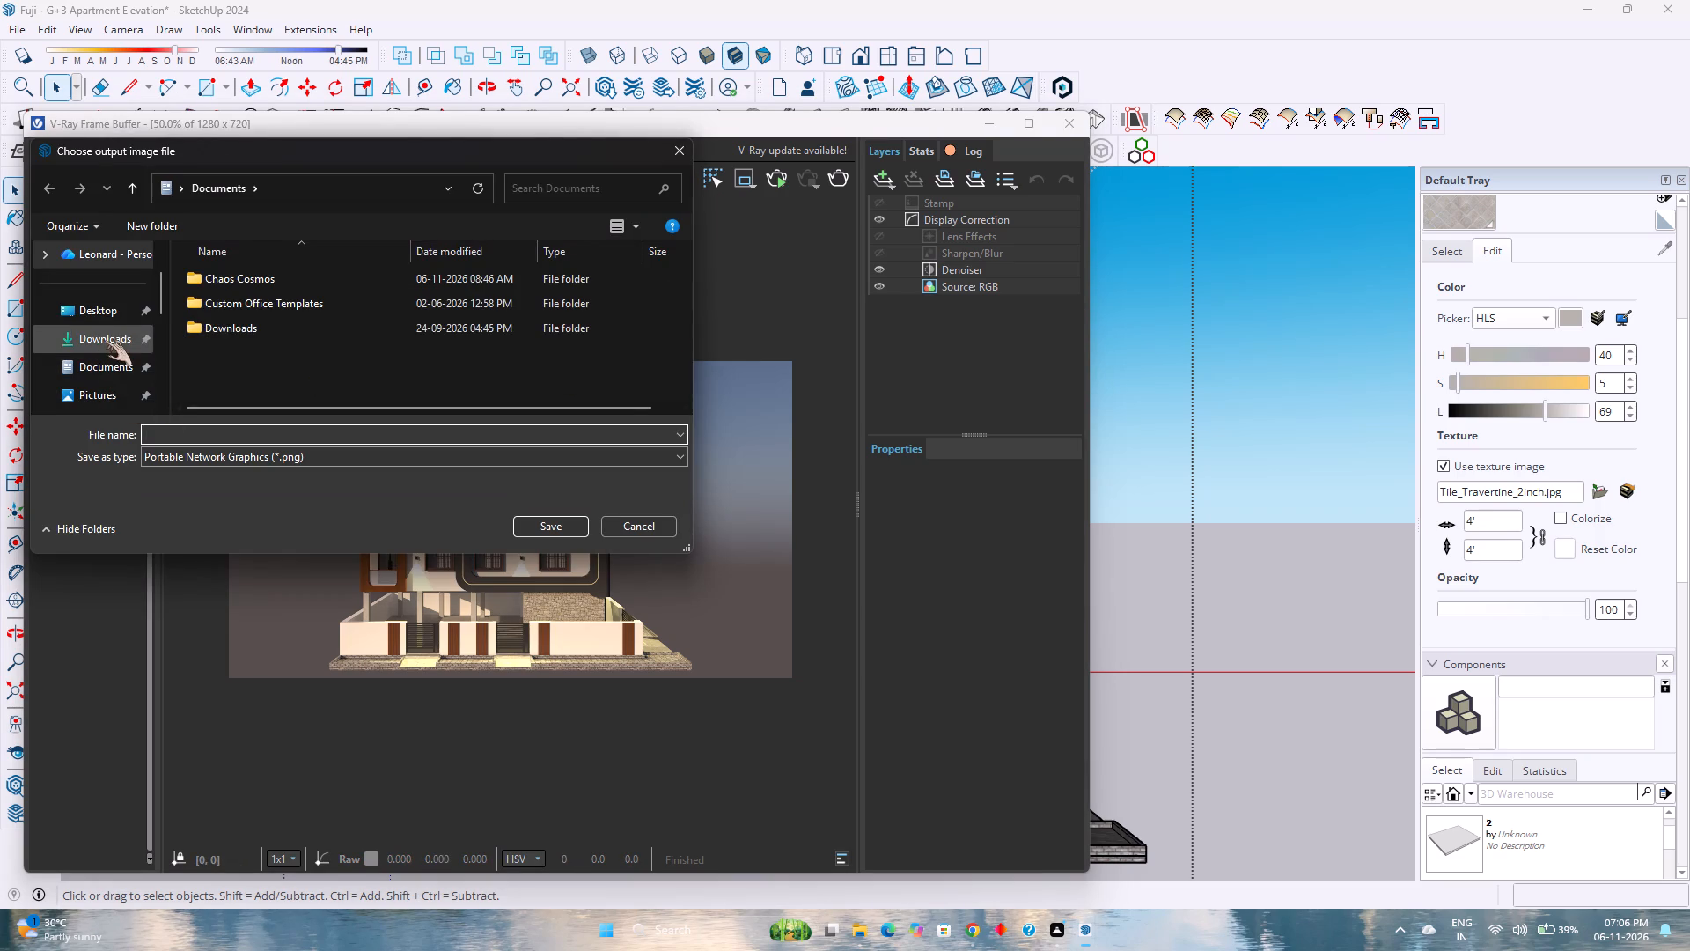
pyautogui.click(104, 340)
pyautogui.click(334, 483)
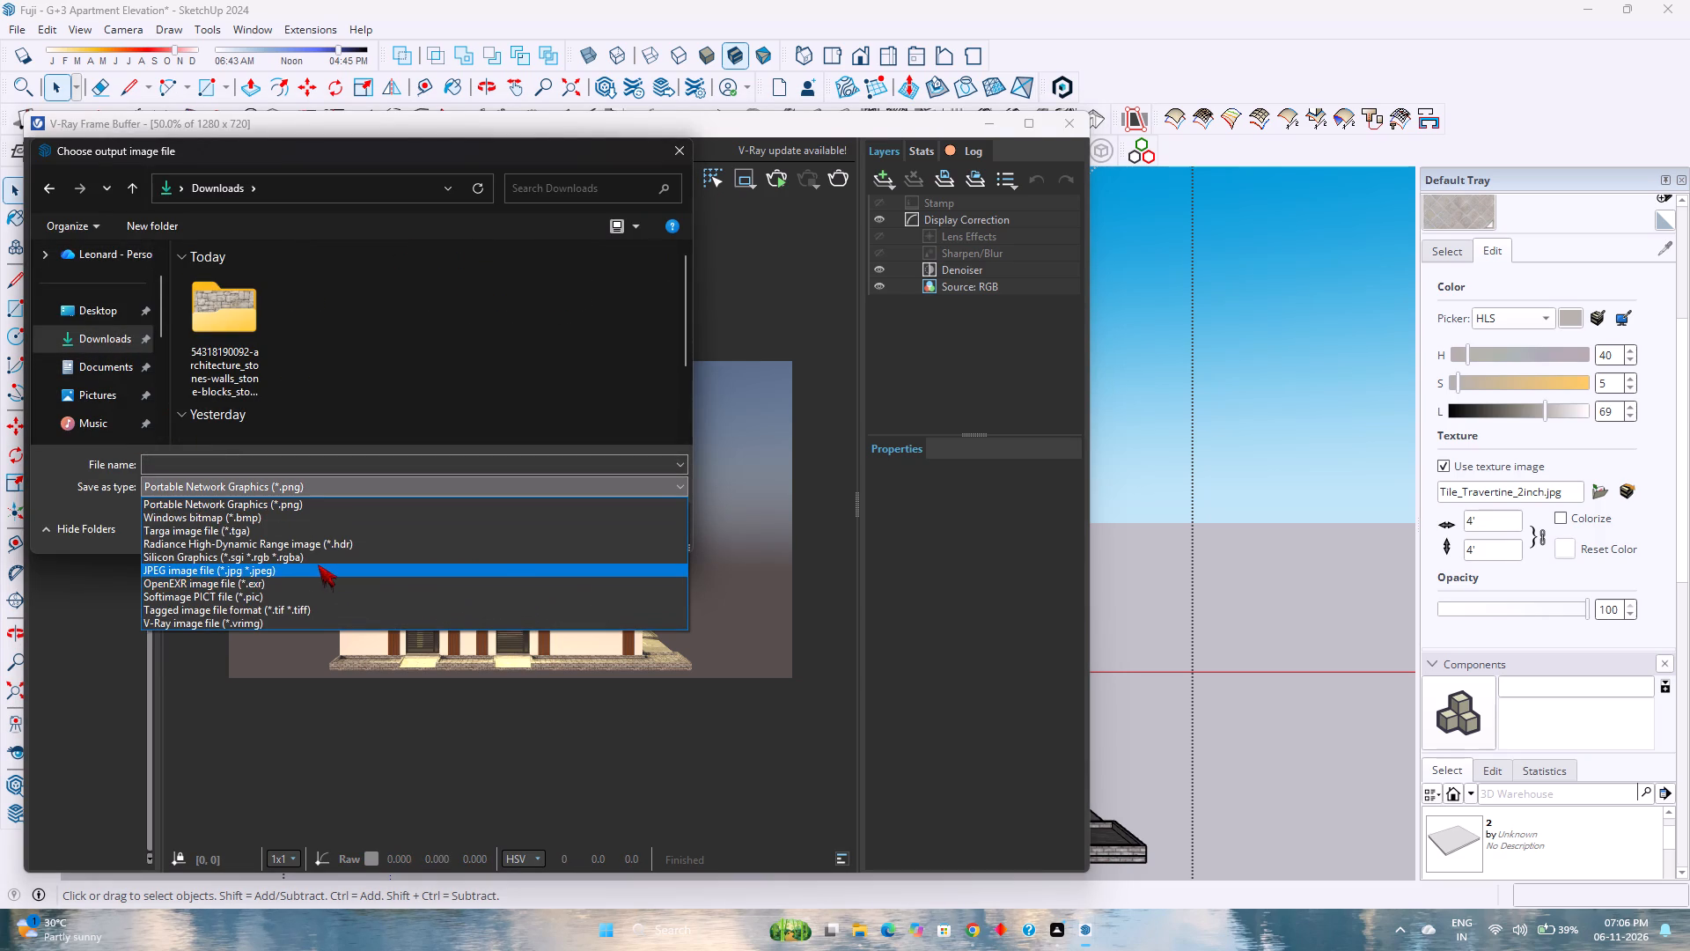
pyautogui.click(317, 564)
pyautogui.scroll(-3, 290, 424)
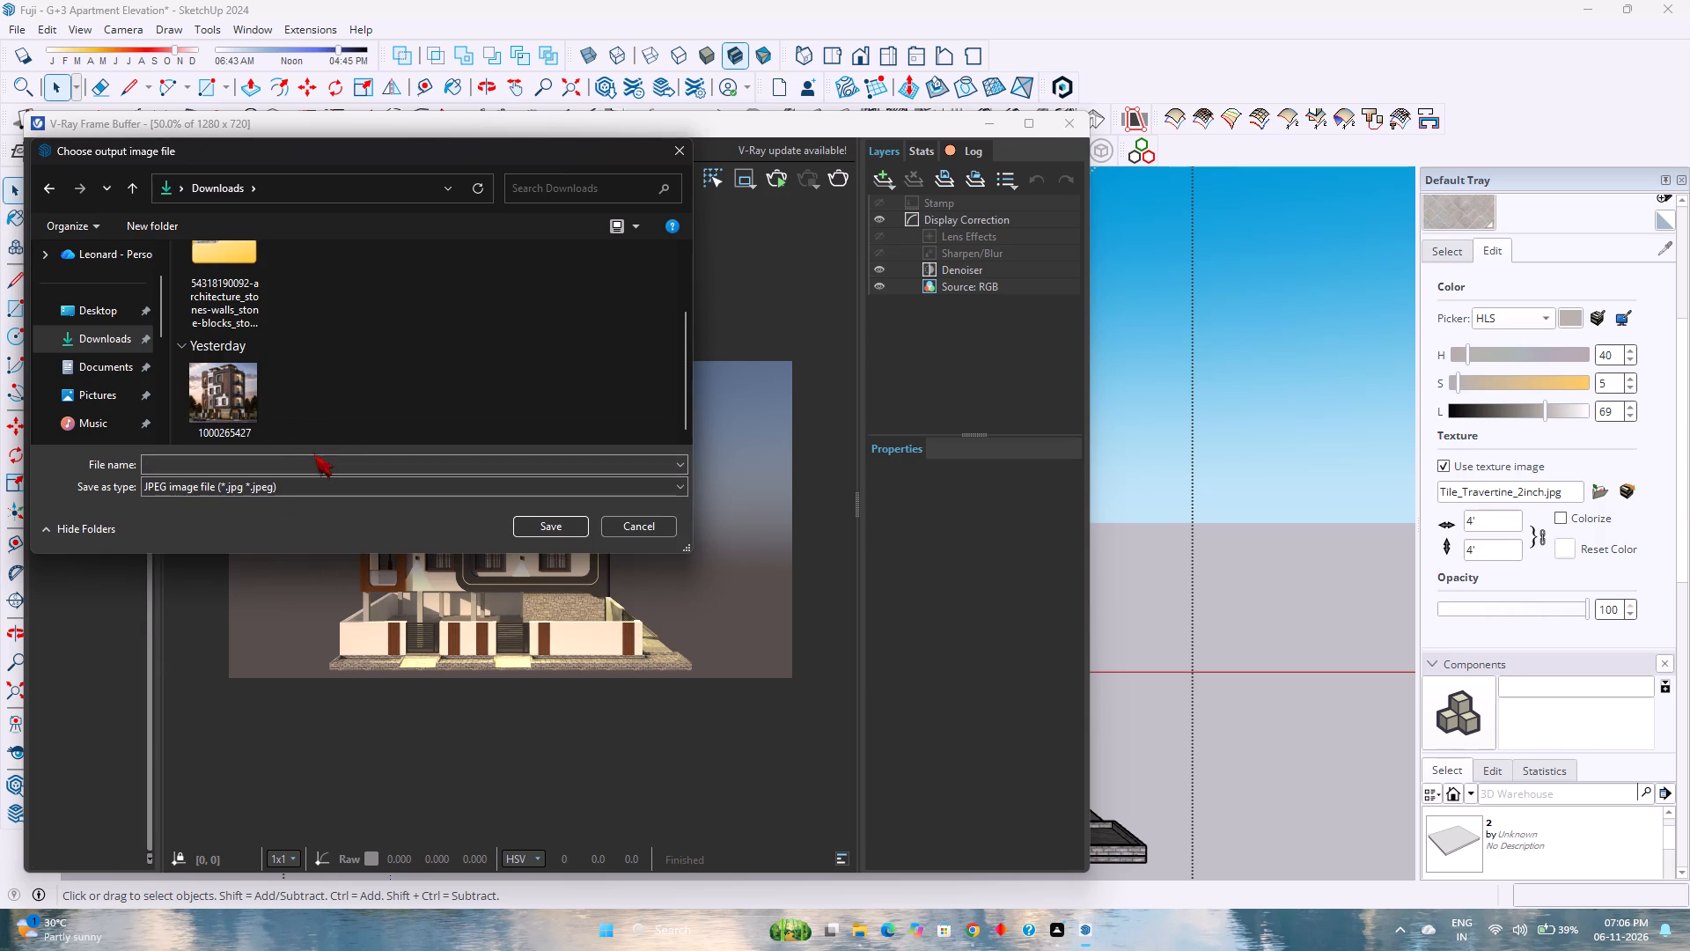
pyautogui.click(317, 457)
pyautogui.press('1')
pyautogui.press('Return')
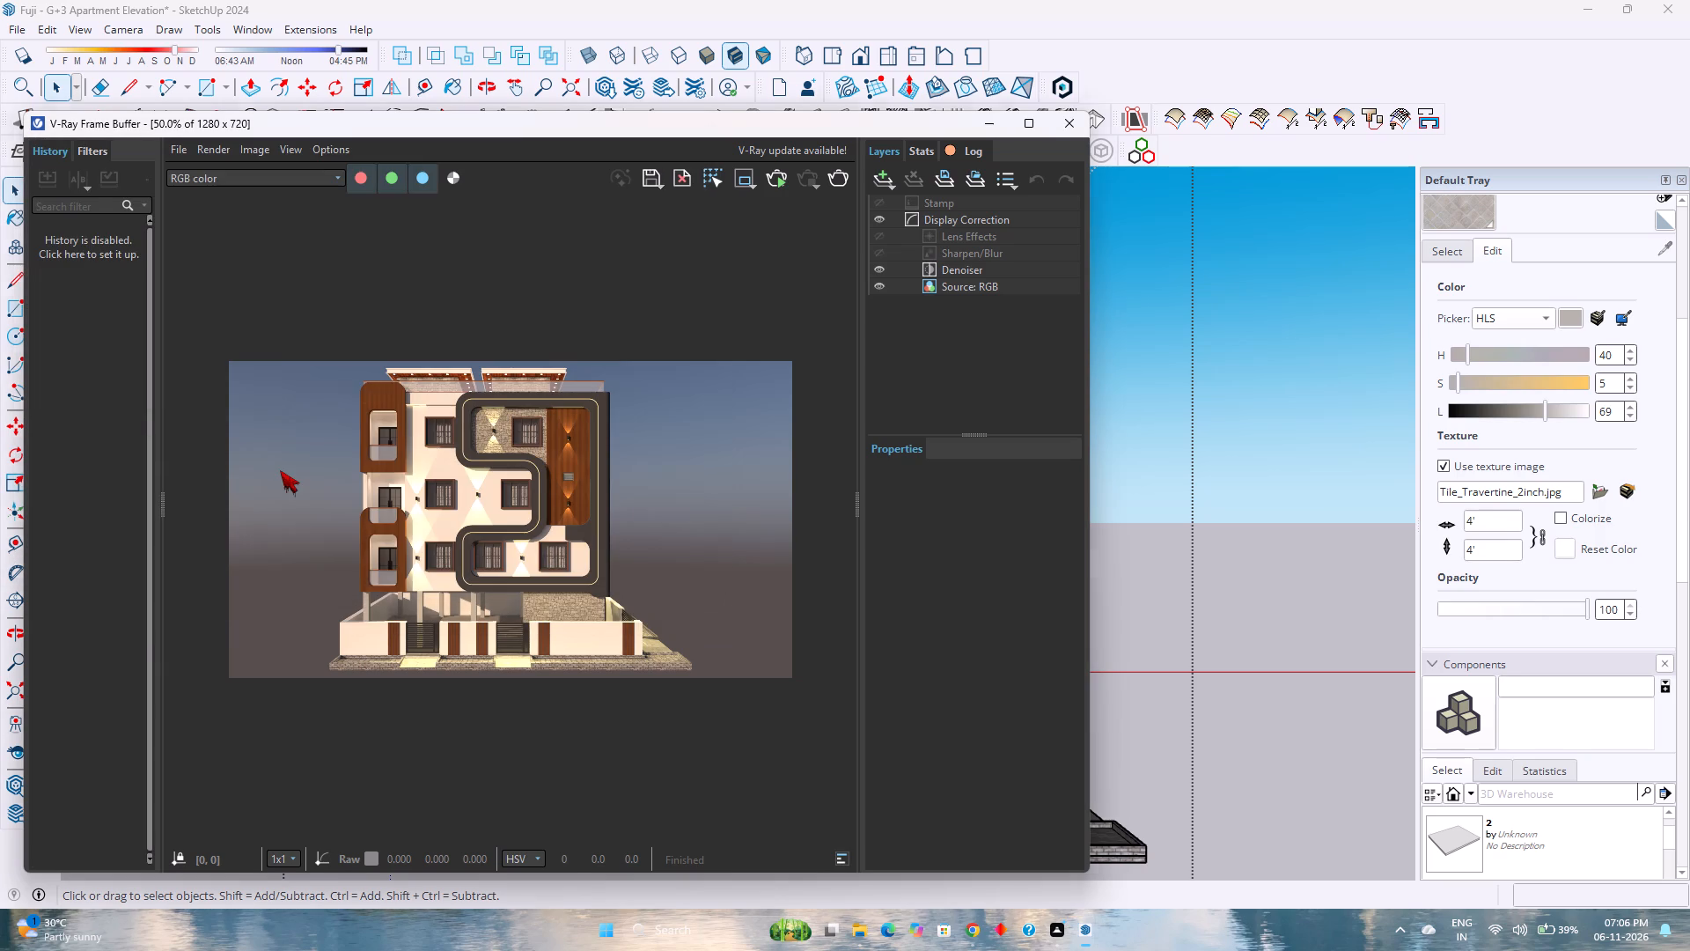
# Switch to Chrome, open ChatGPT in the new tab and bring up the earlier AI render prompt writing conversation.
pyautogui.click(974, 933)
pyautogui.click(1266, 138)
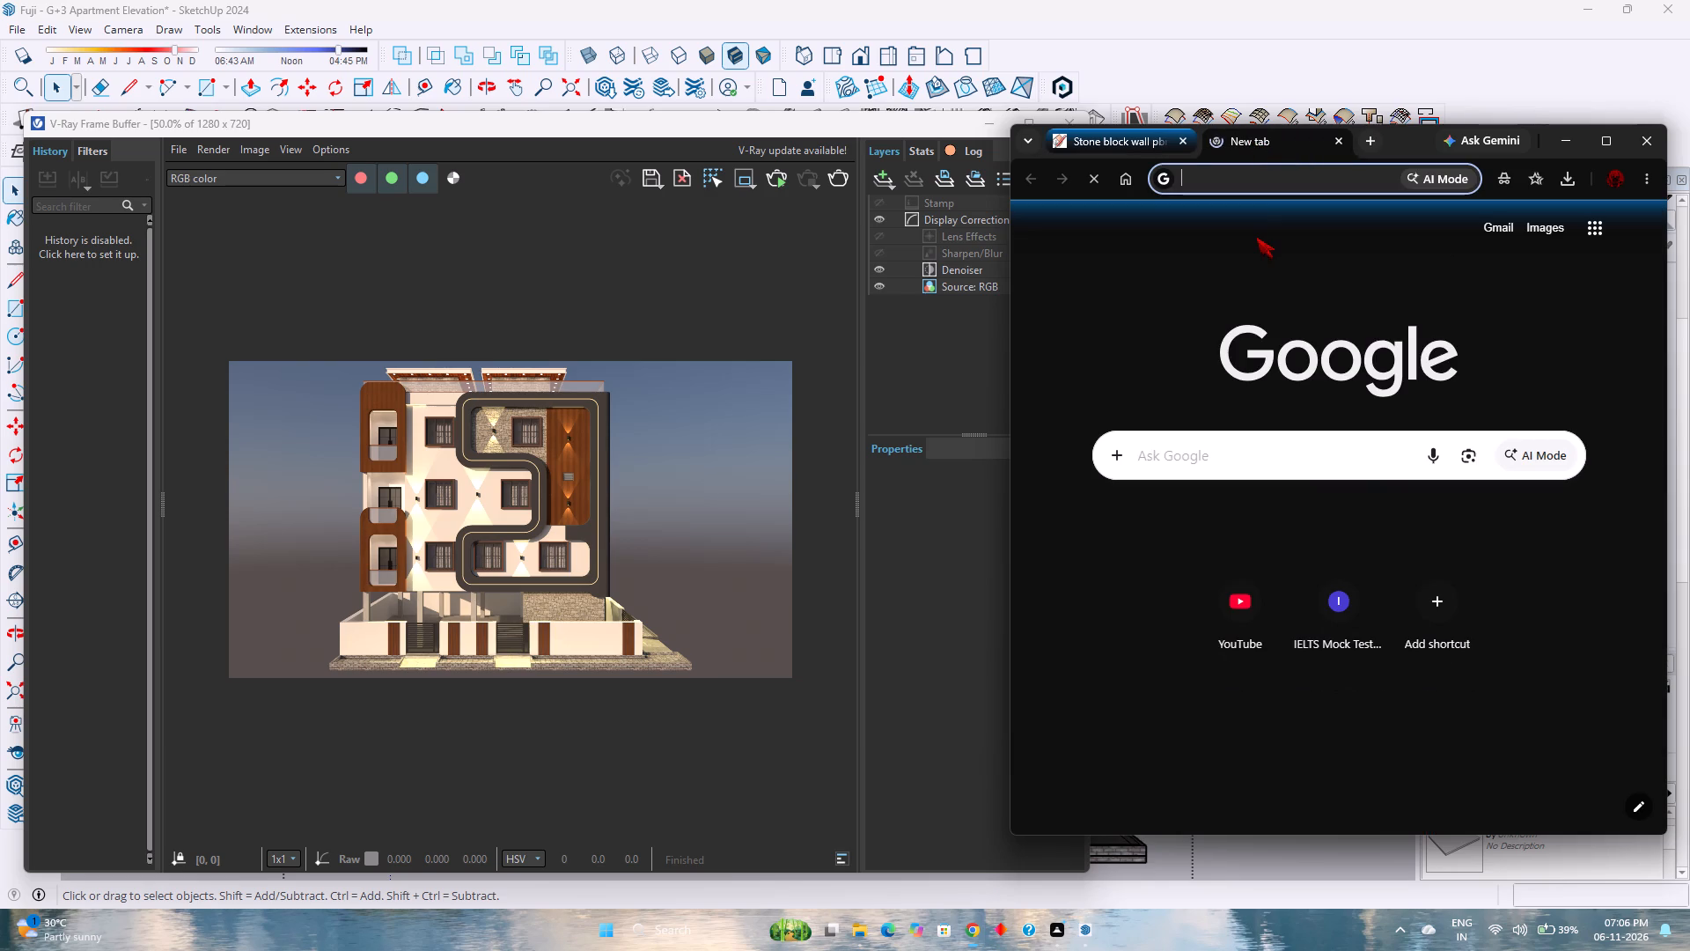
pyautogui.write('ch')
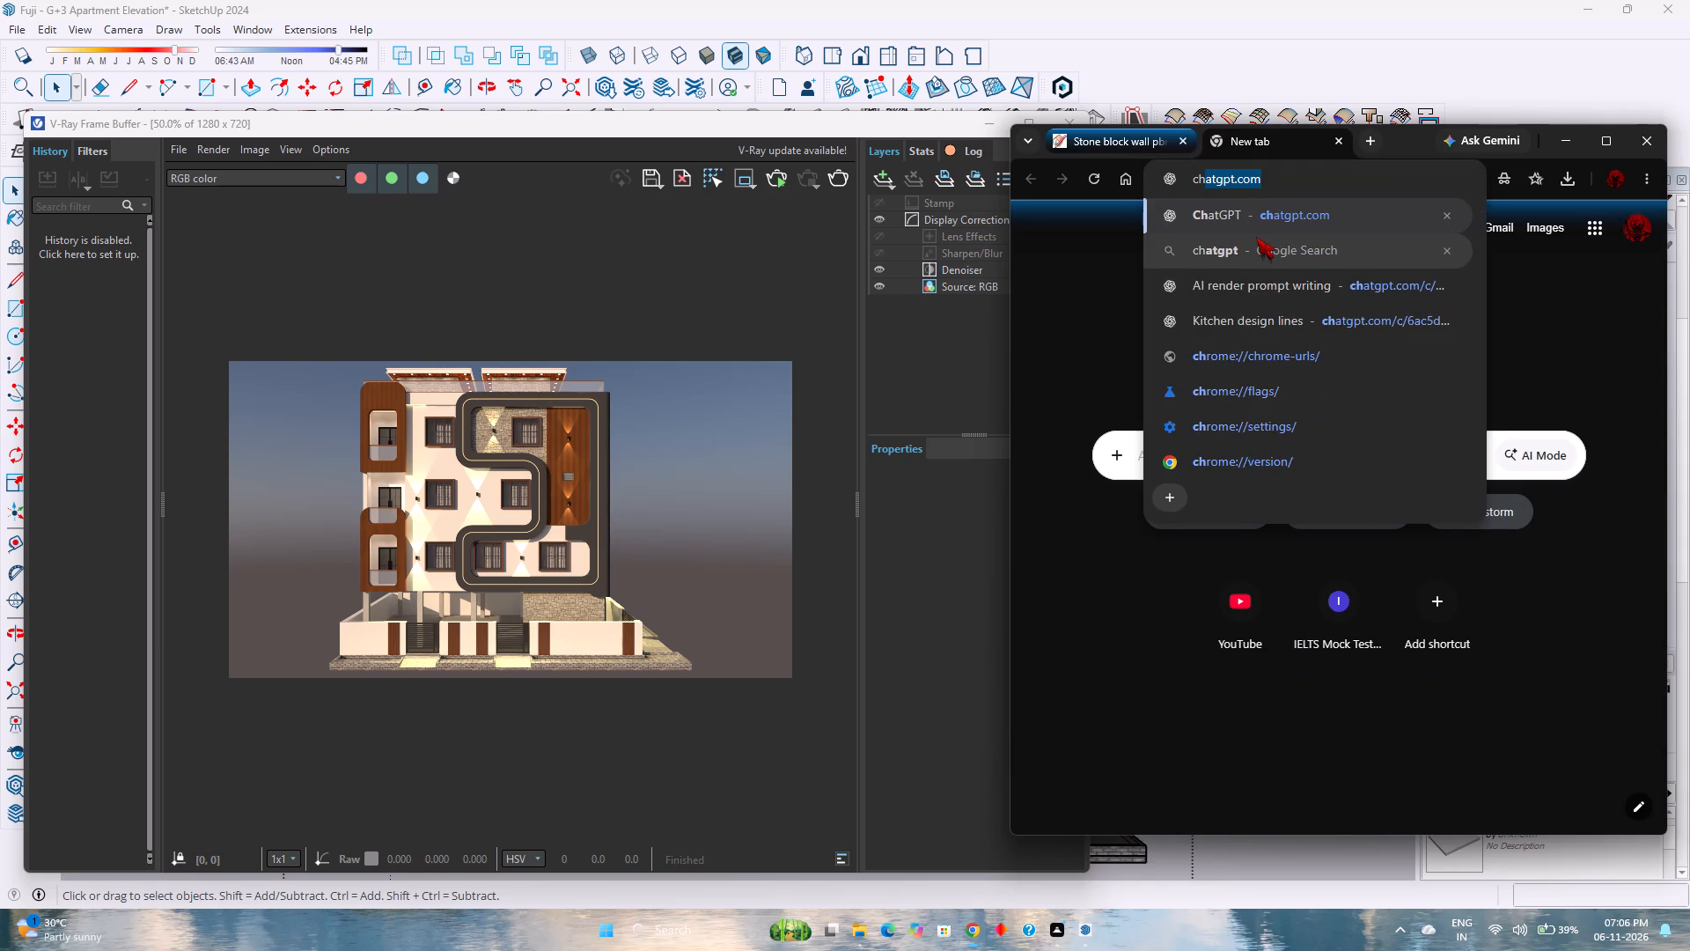
pyautogui.press('Return')
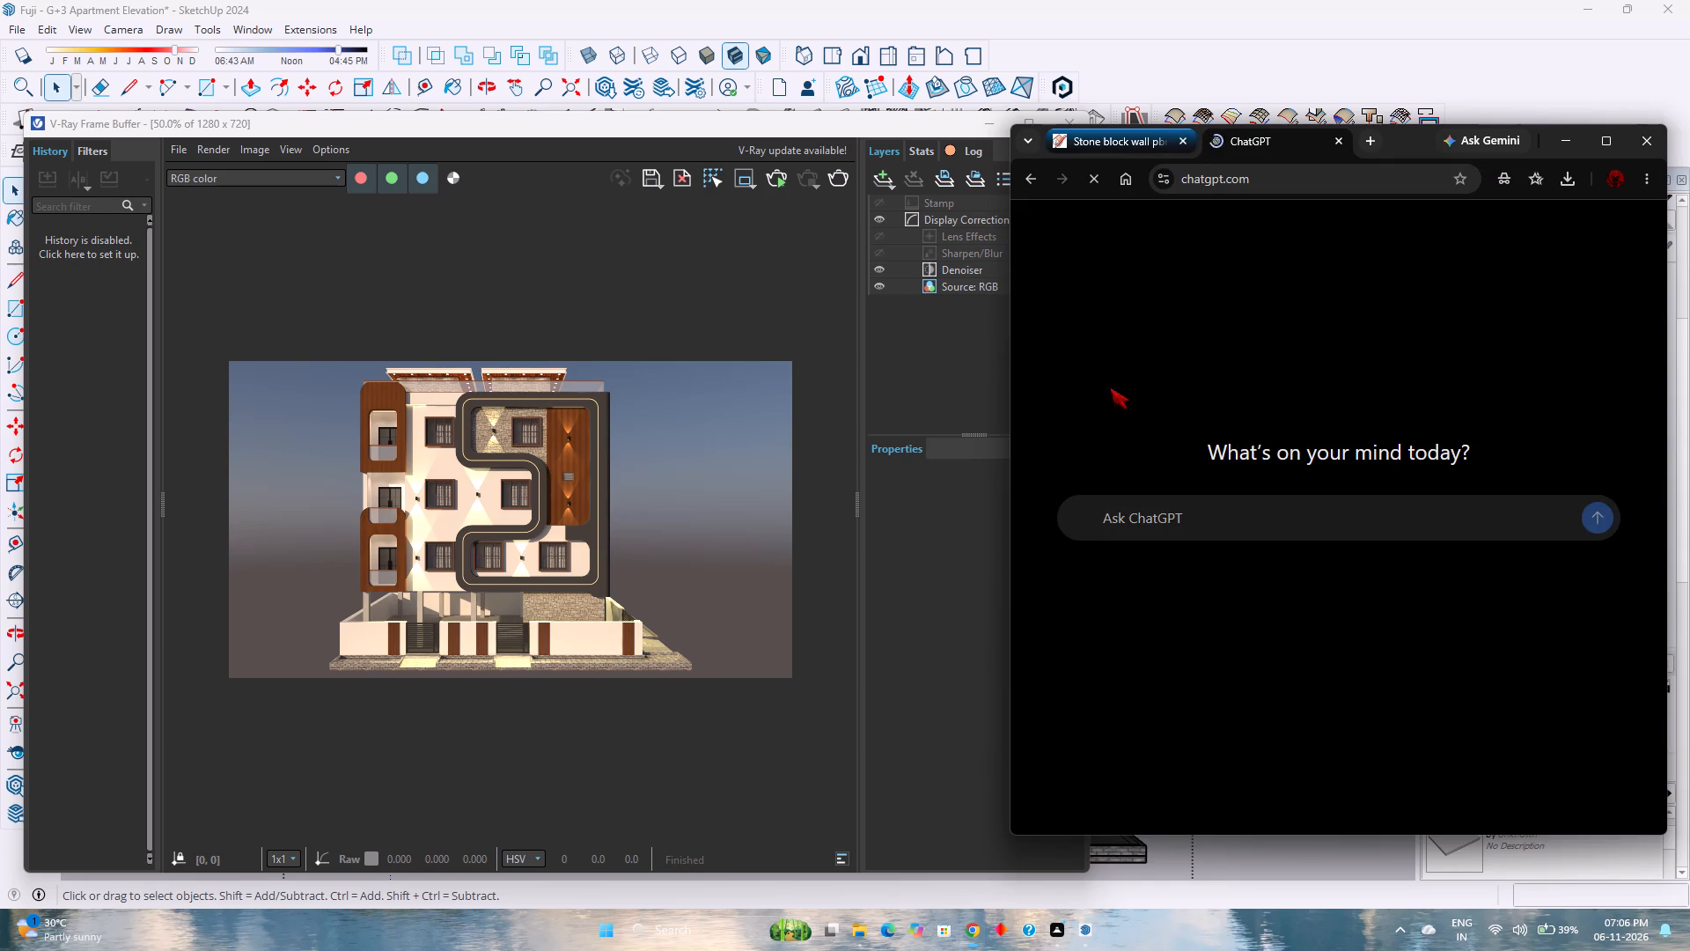
pyautogui.click(1027, 222)
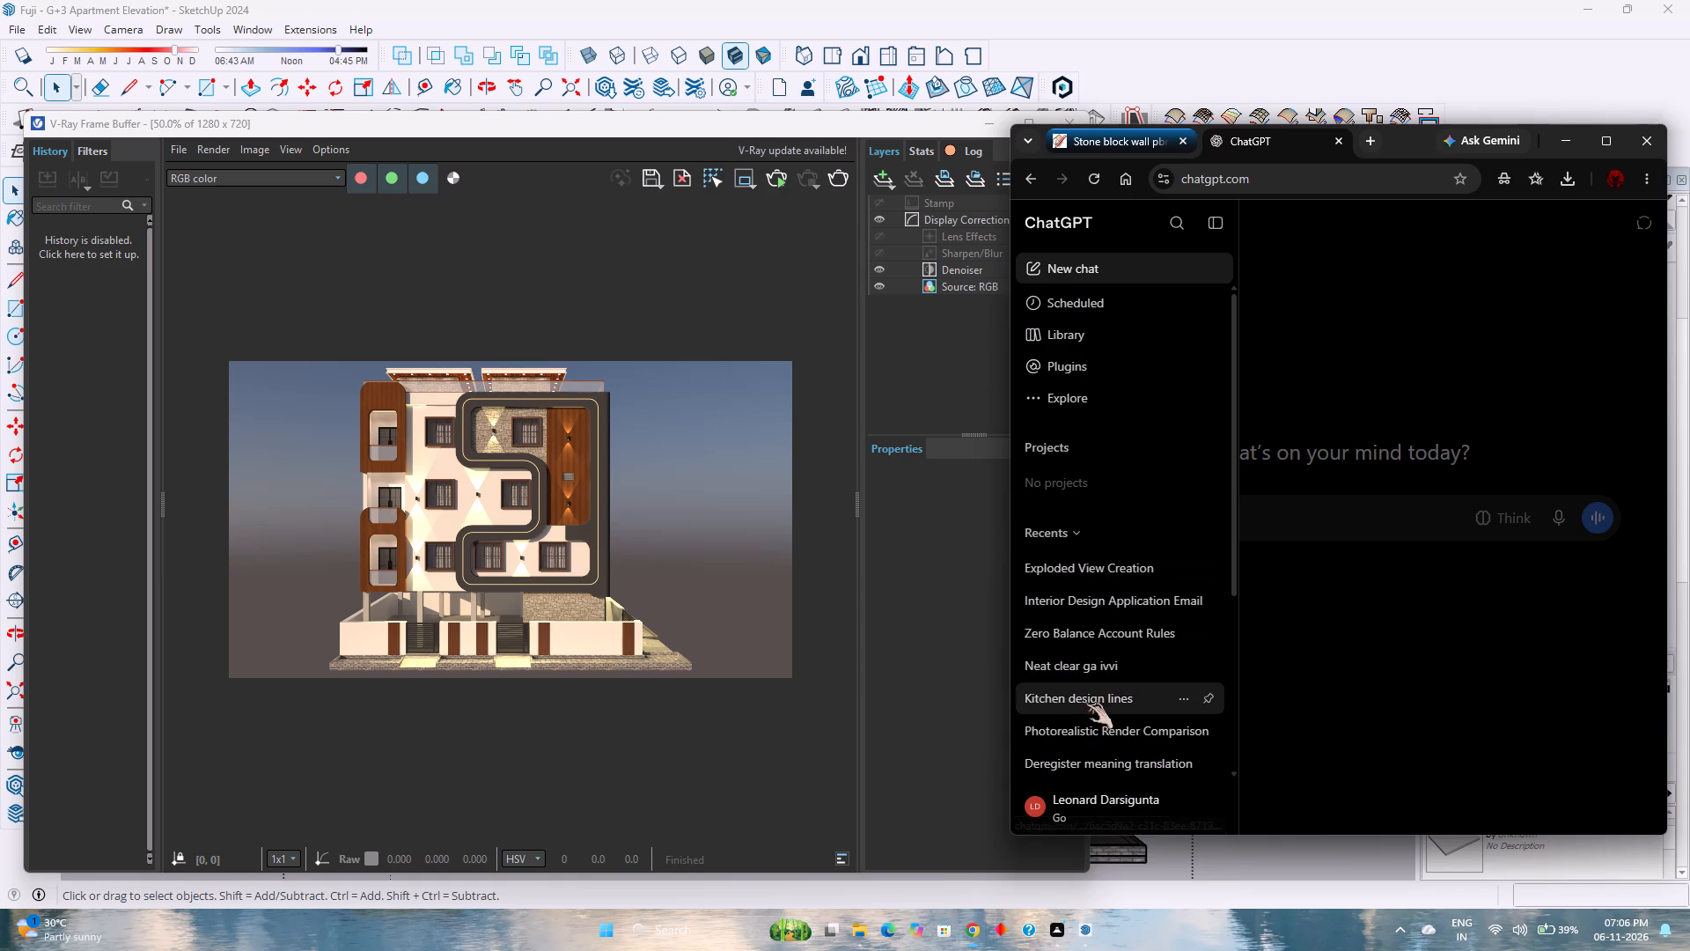
pyautogui.scroll(-3, 1085, 703)
pyautogui.click(1073, 523)
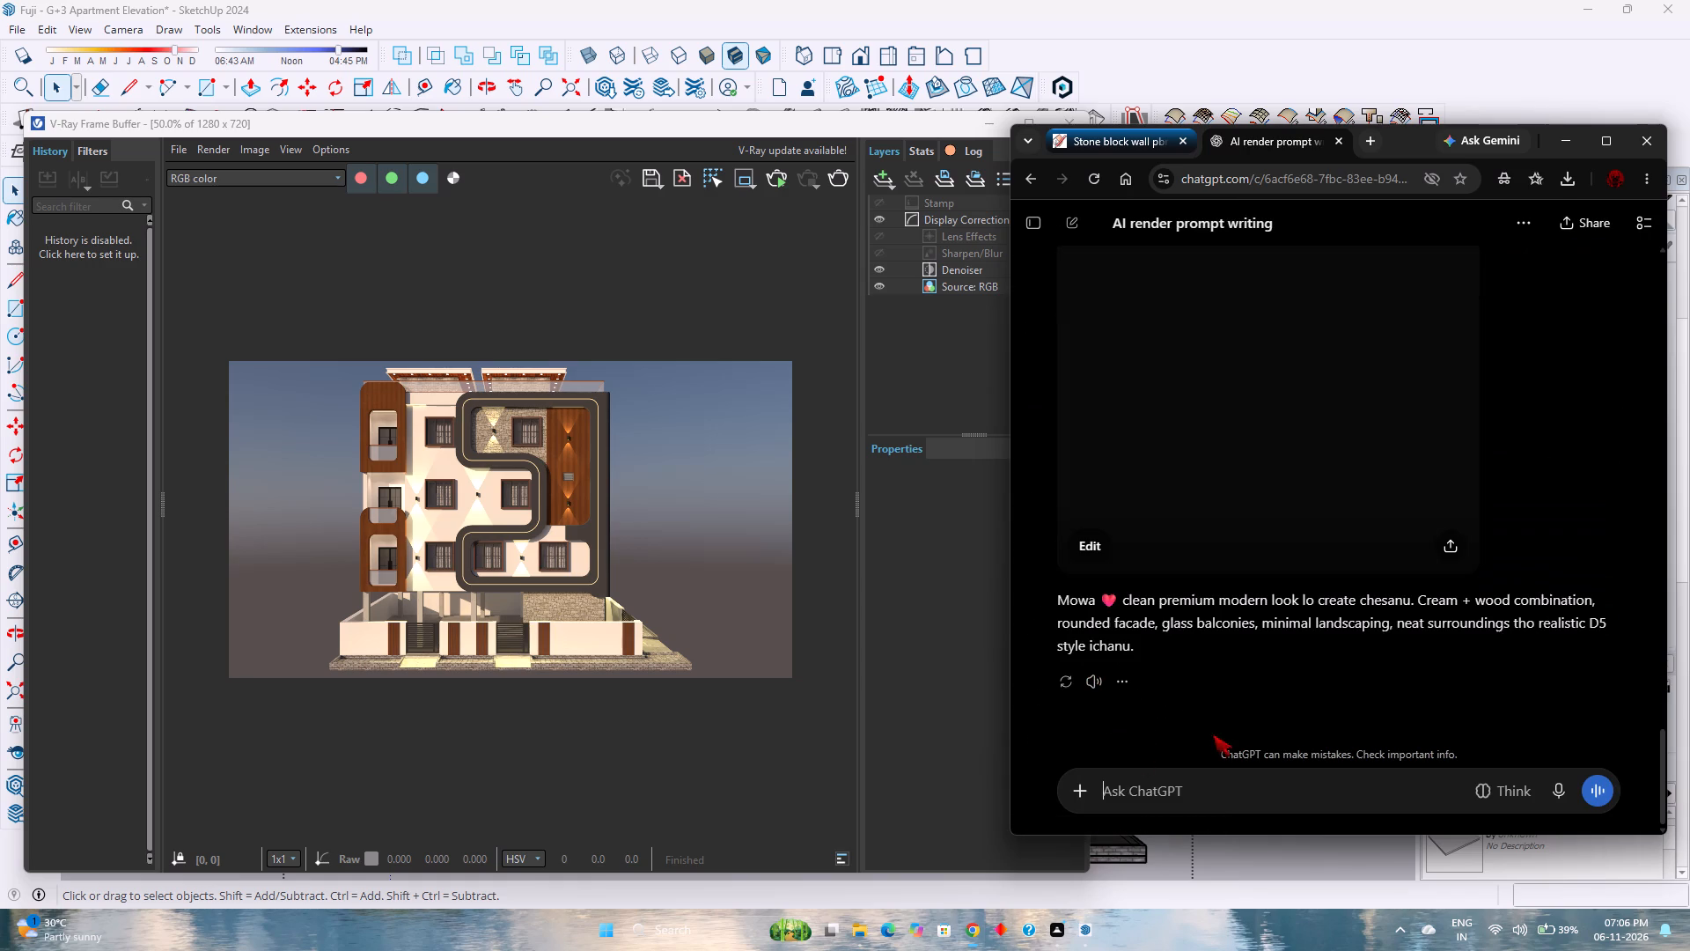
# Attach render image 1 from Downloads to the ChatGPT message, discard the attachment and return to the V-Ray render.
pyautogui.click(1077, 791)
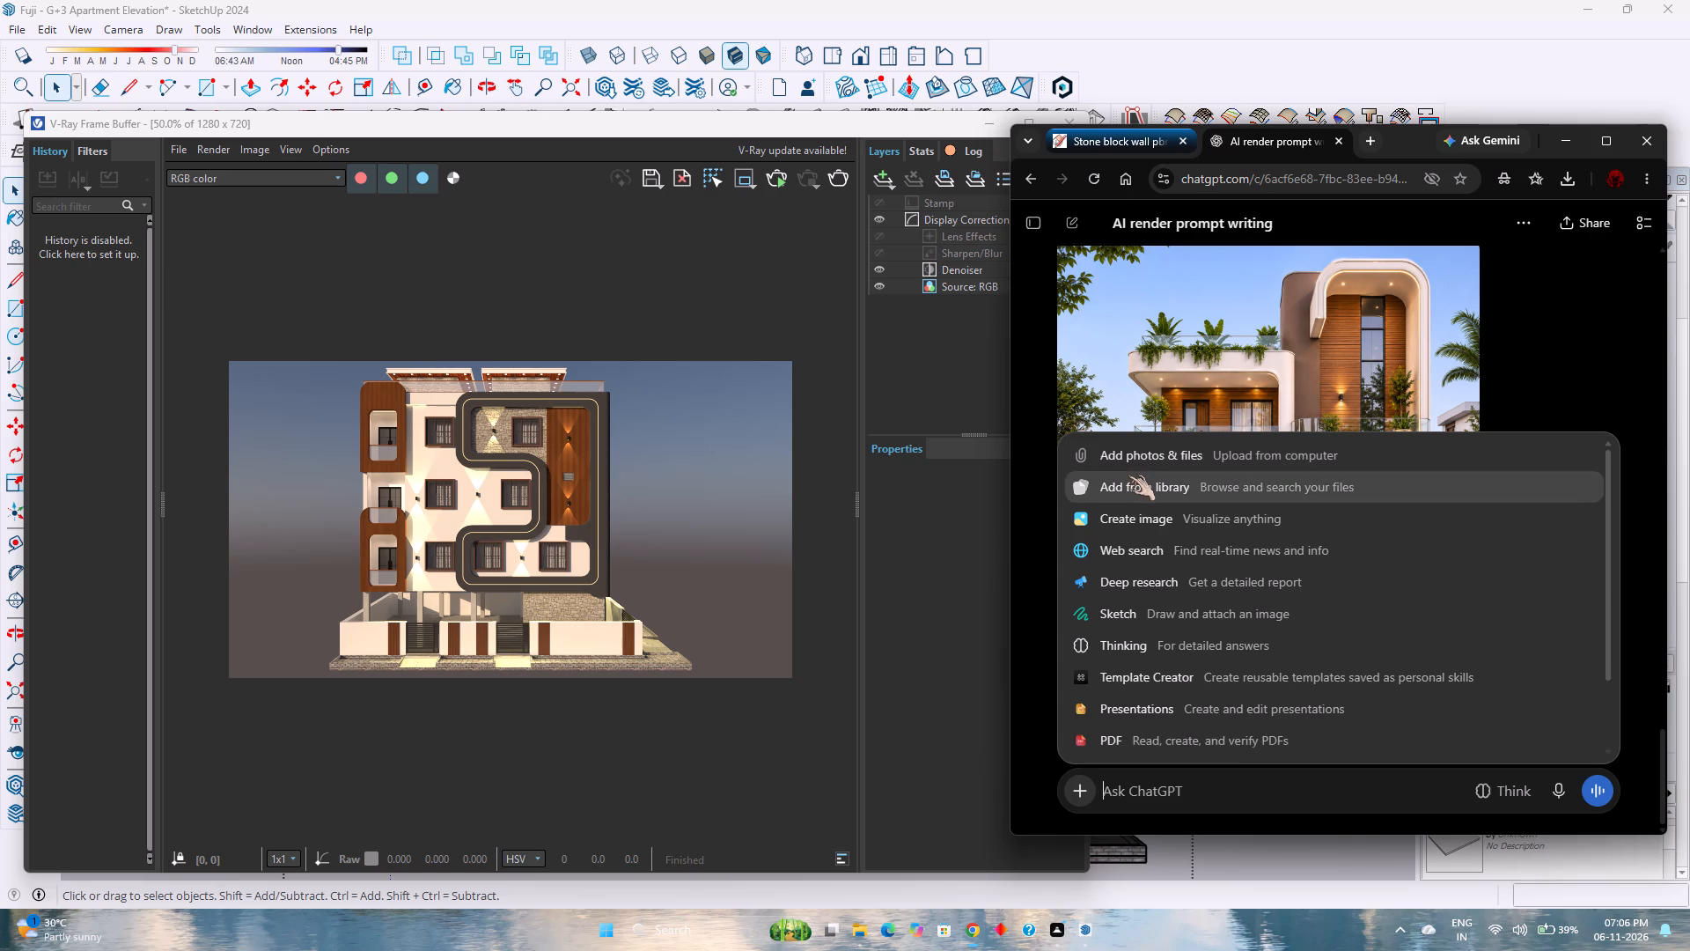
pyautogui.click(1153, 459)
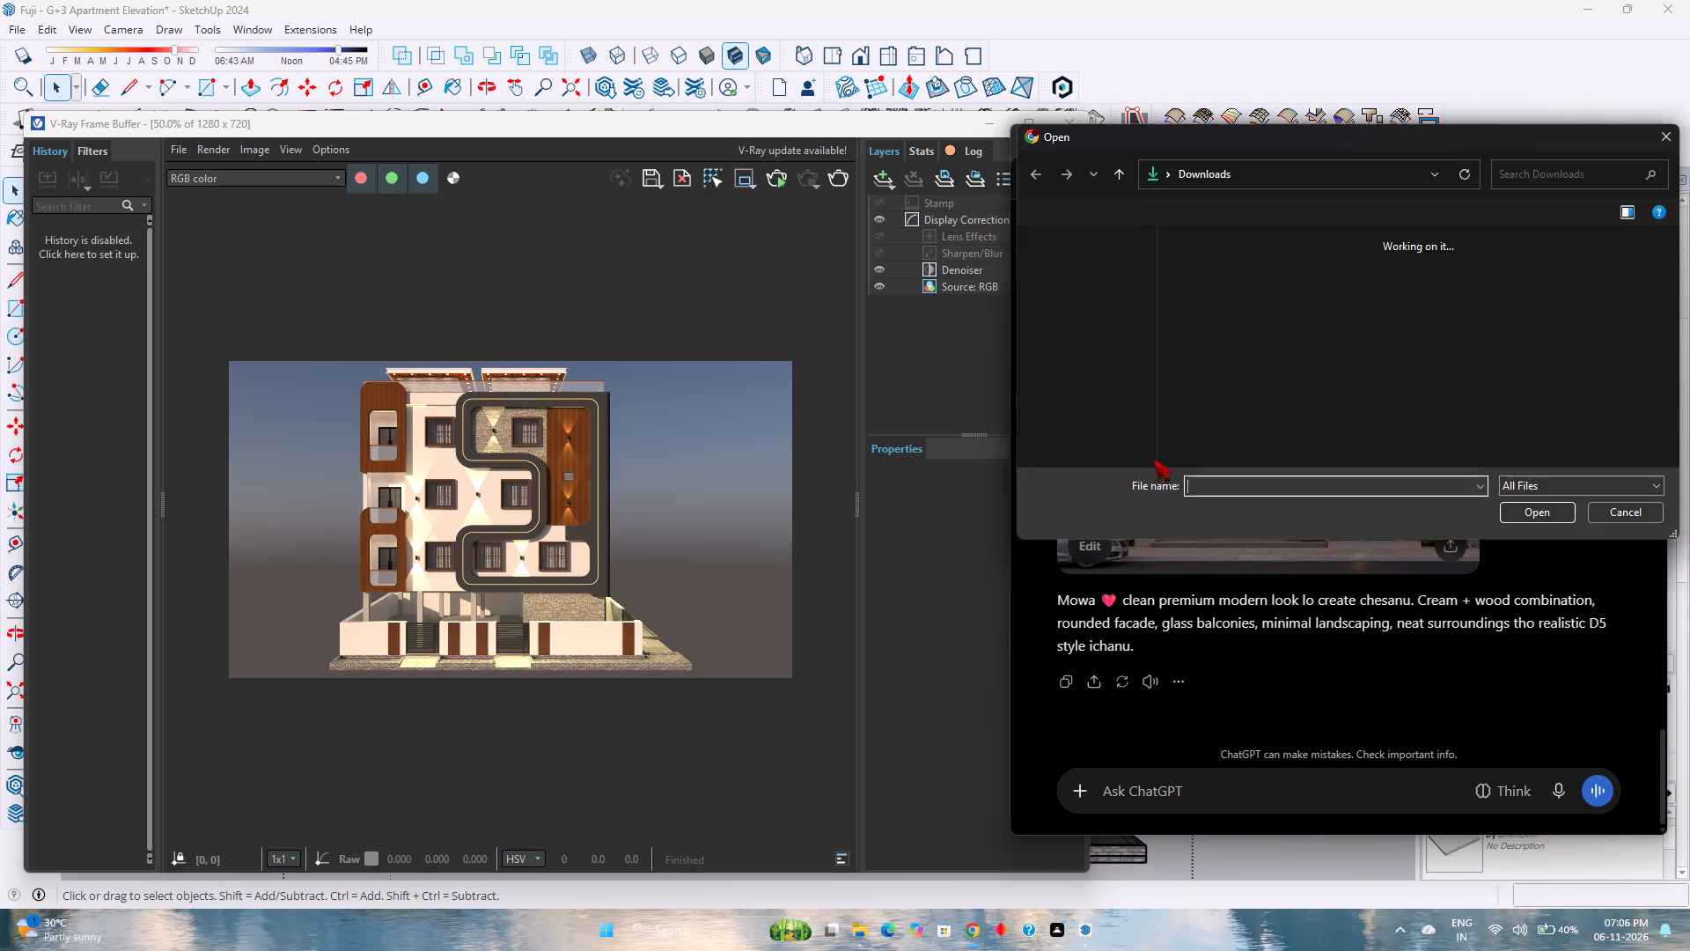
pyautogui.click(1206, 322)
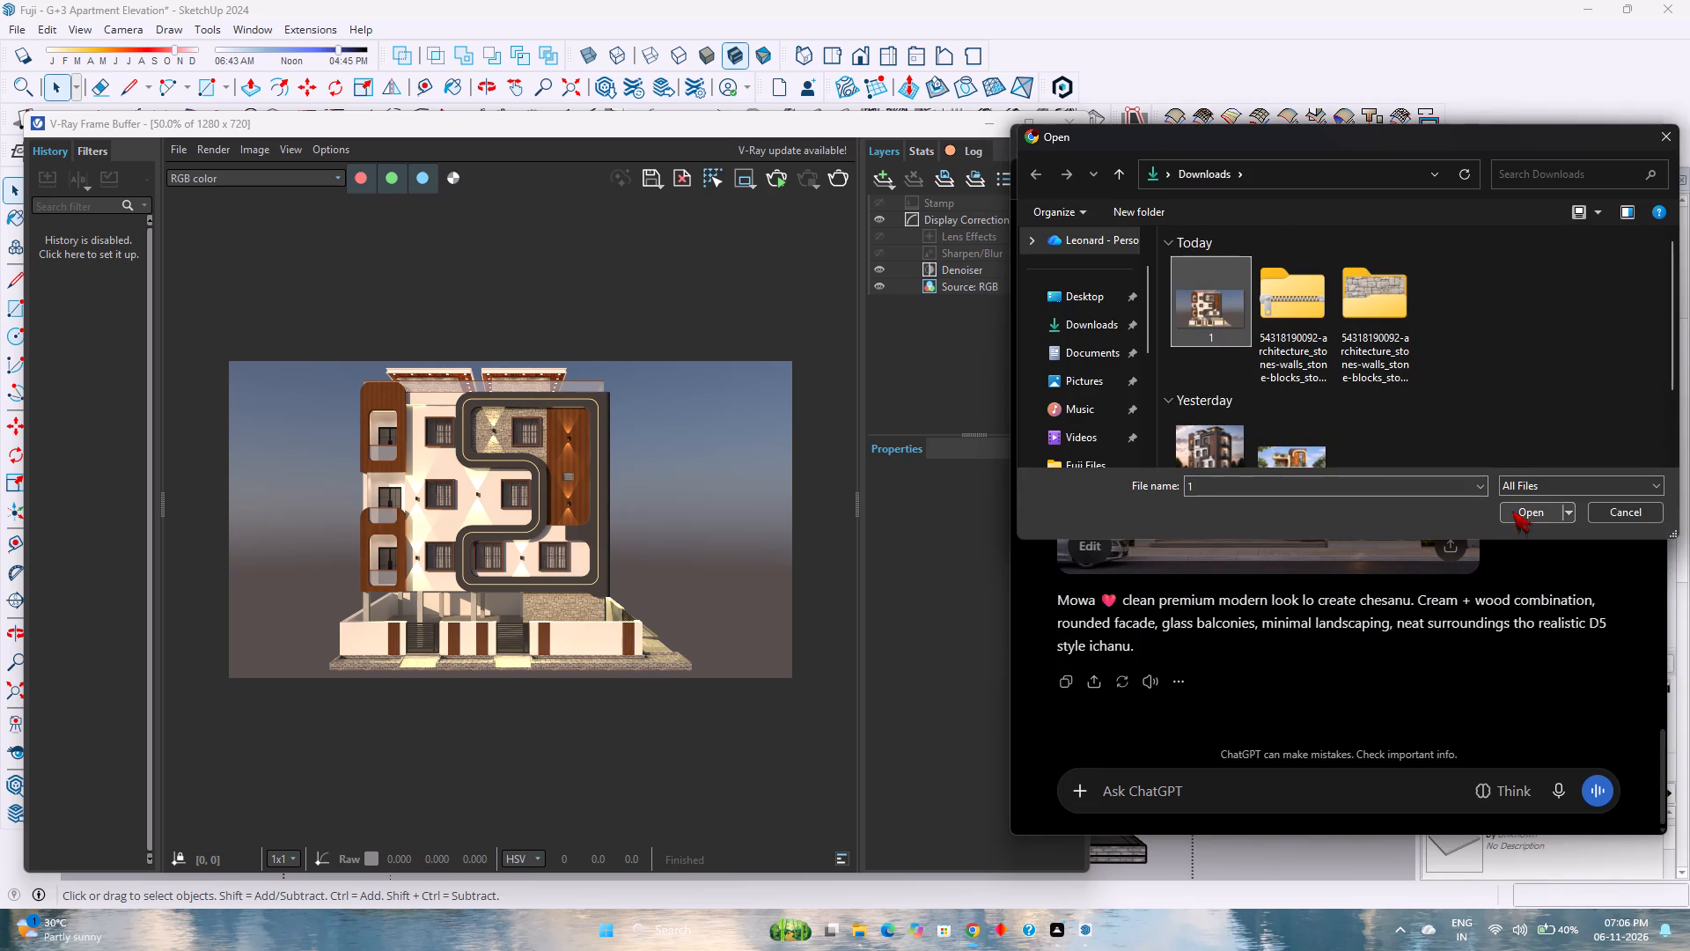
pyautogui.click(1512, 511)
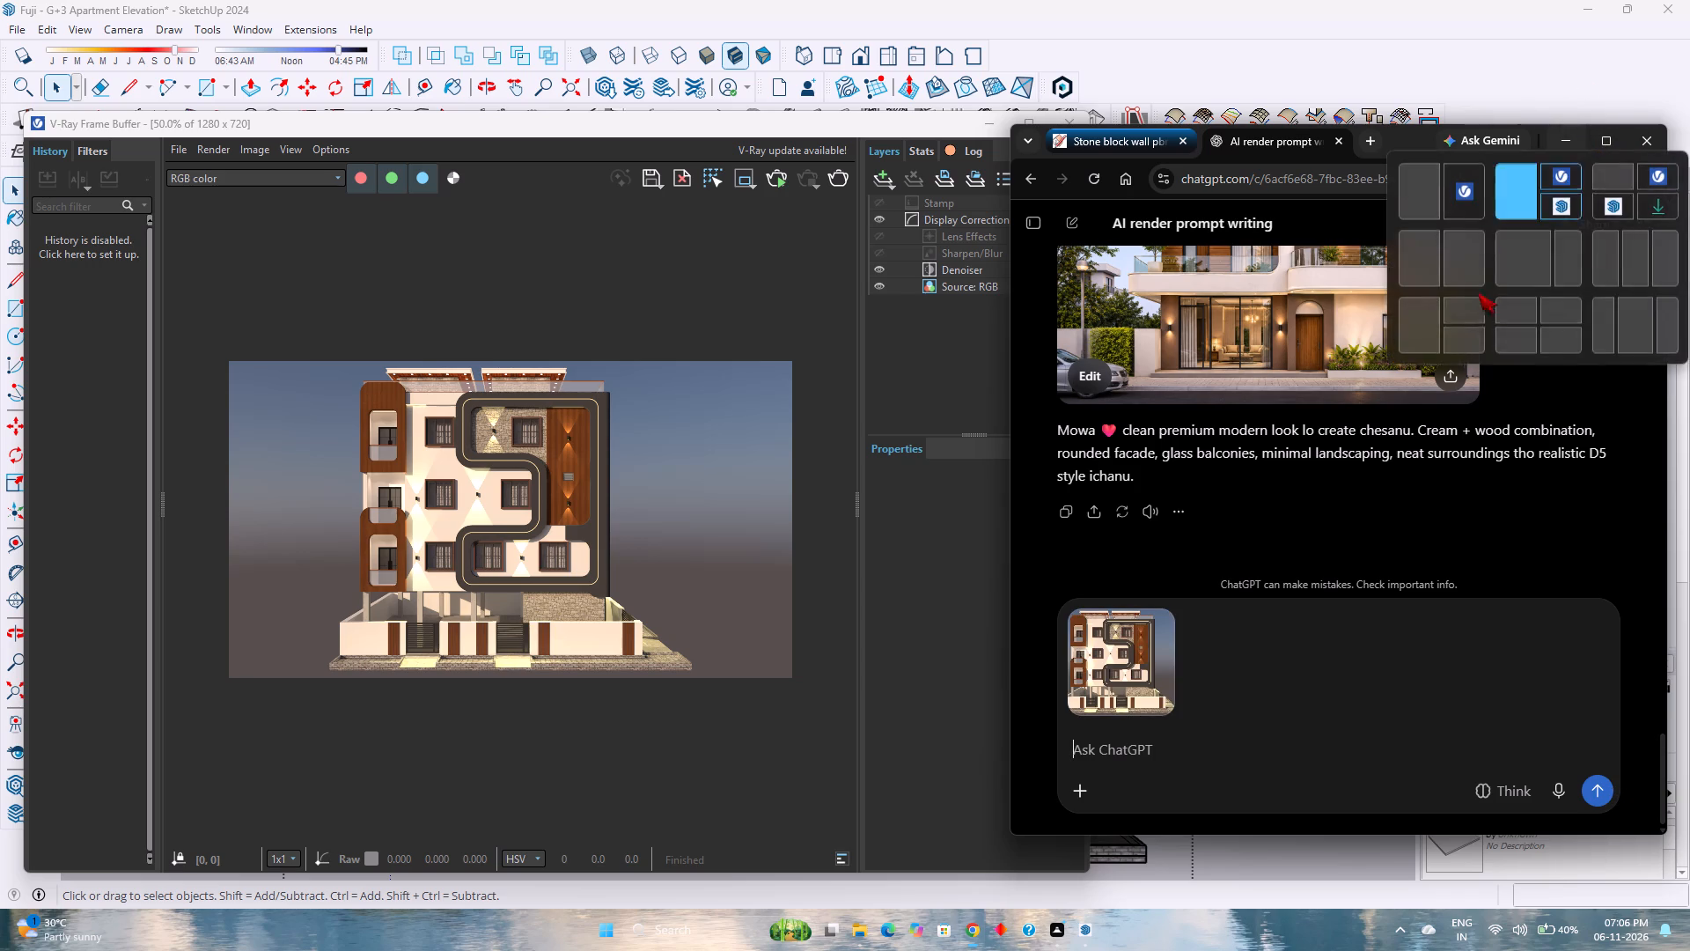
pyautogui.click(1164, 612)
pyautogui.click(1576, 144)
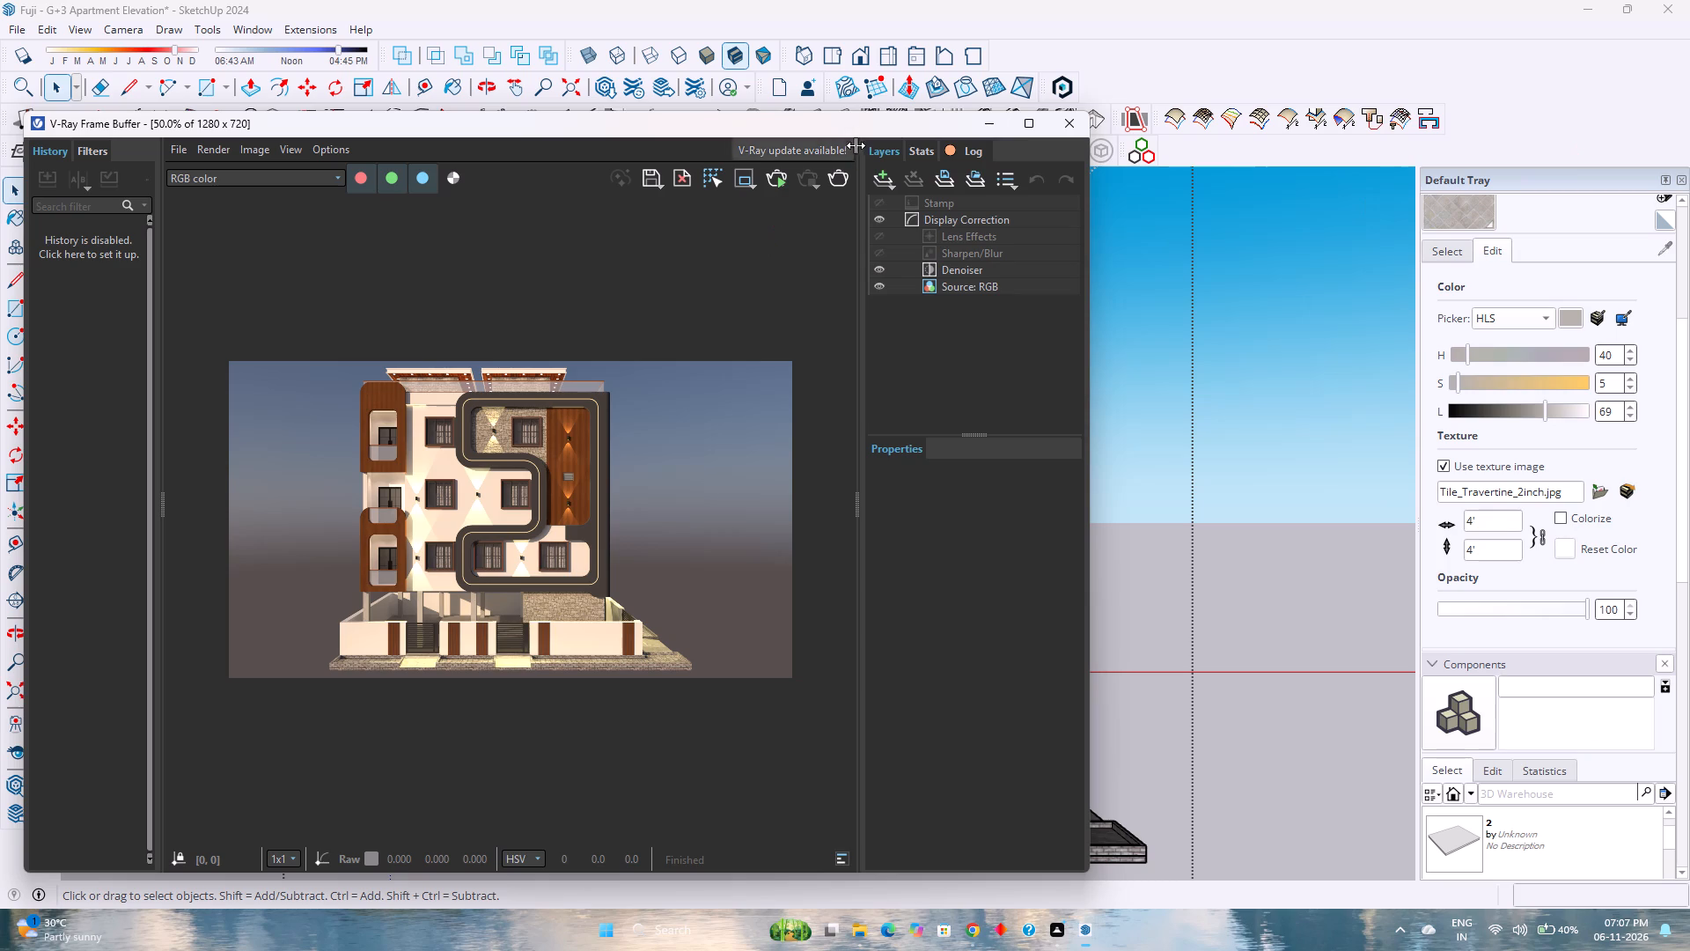
# Start a V-Ray interactive render of the front view and move the frame buffer clear of the V-Ray tools.
pyautogui.click(987, 128)
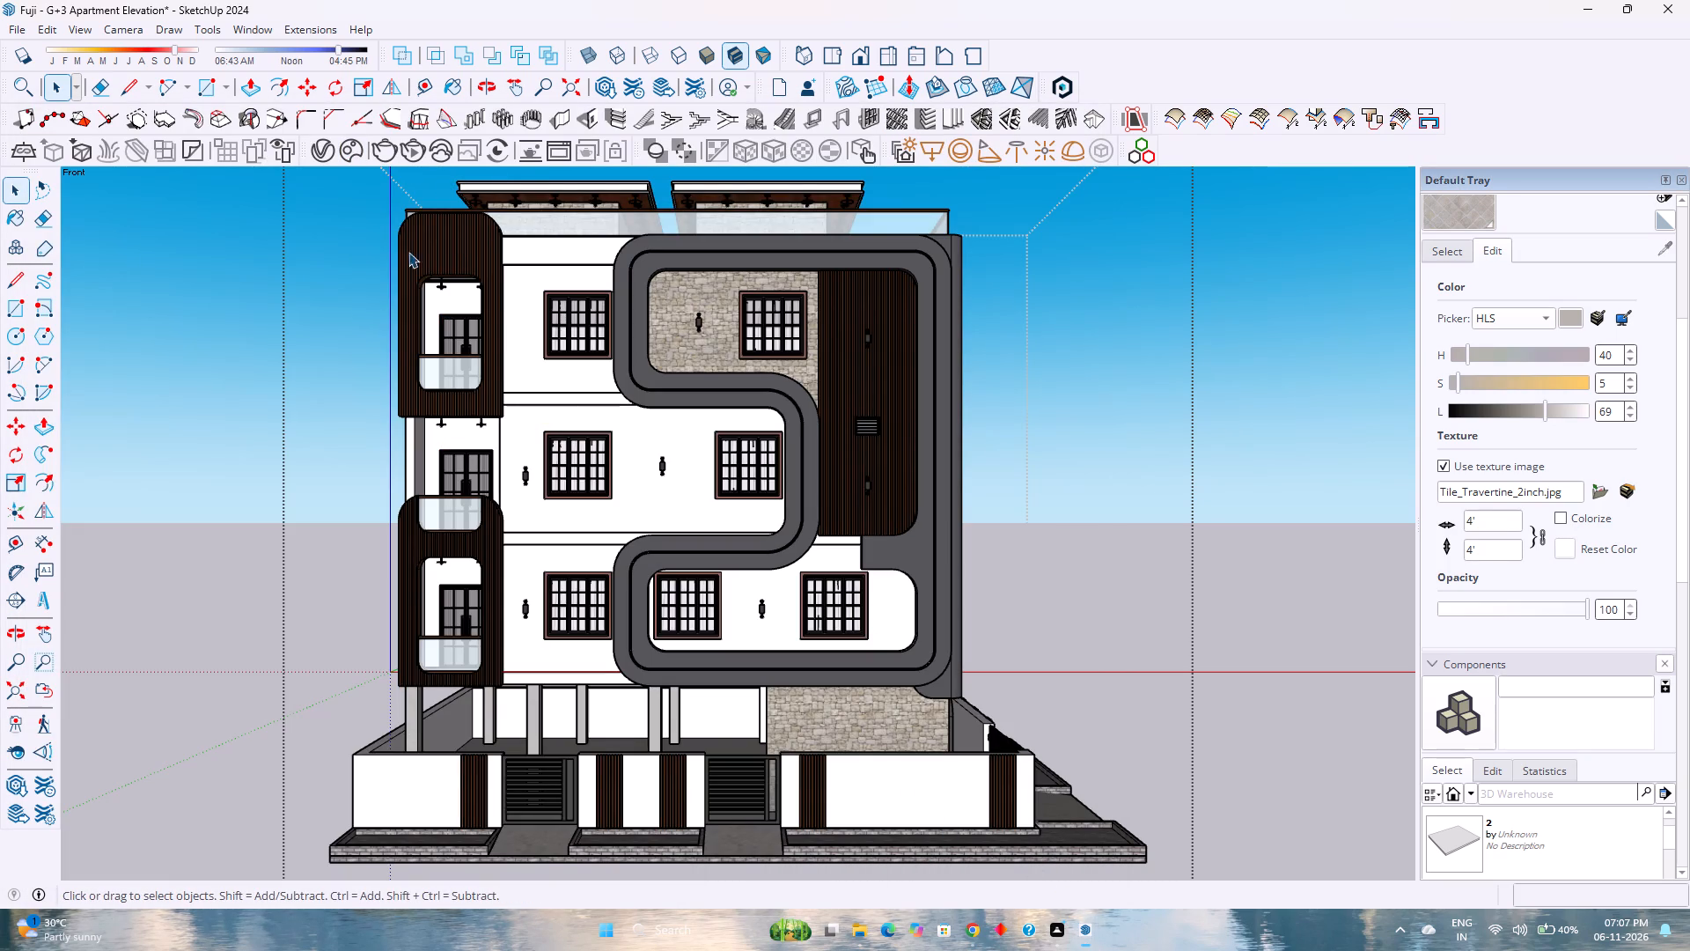
pyautogui.click(411, 152)
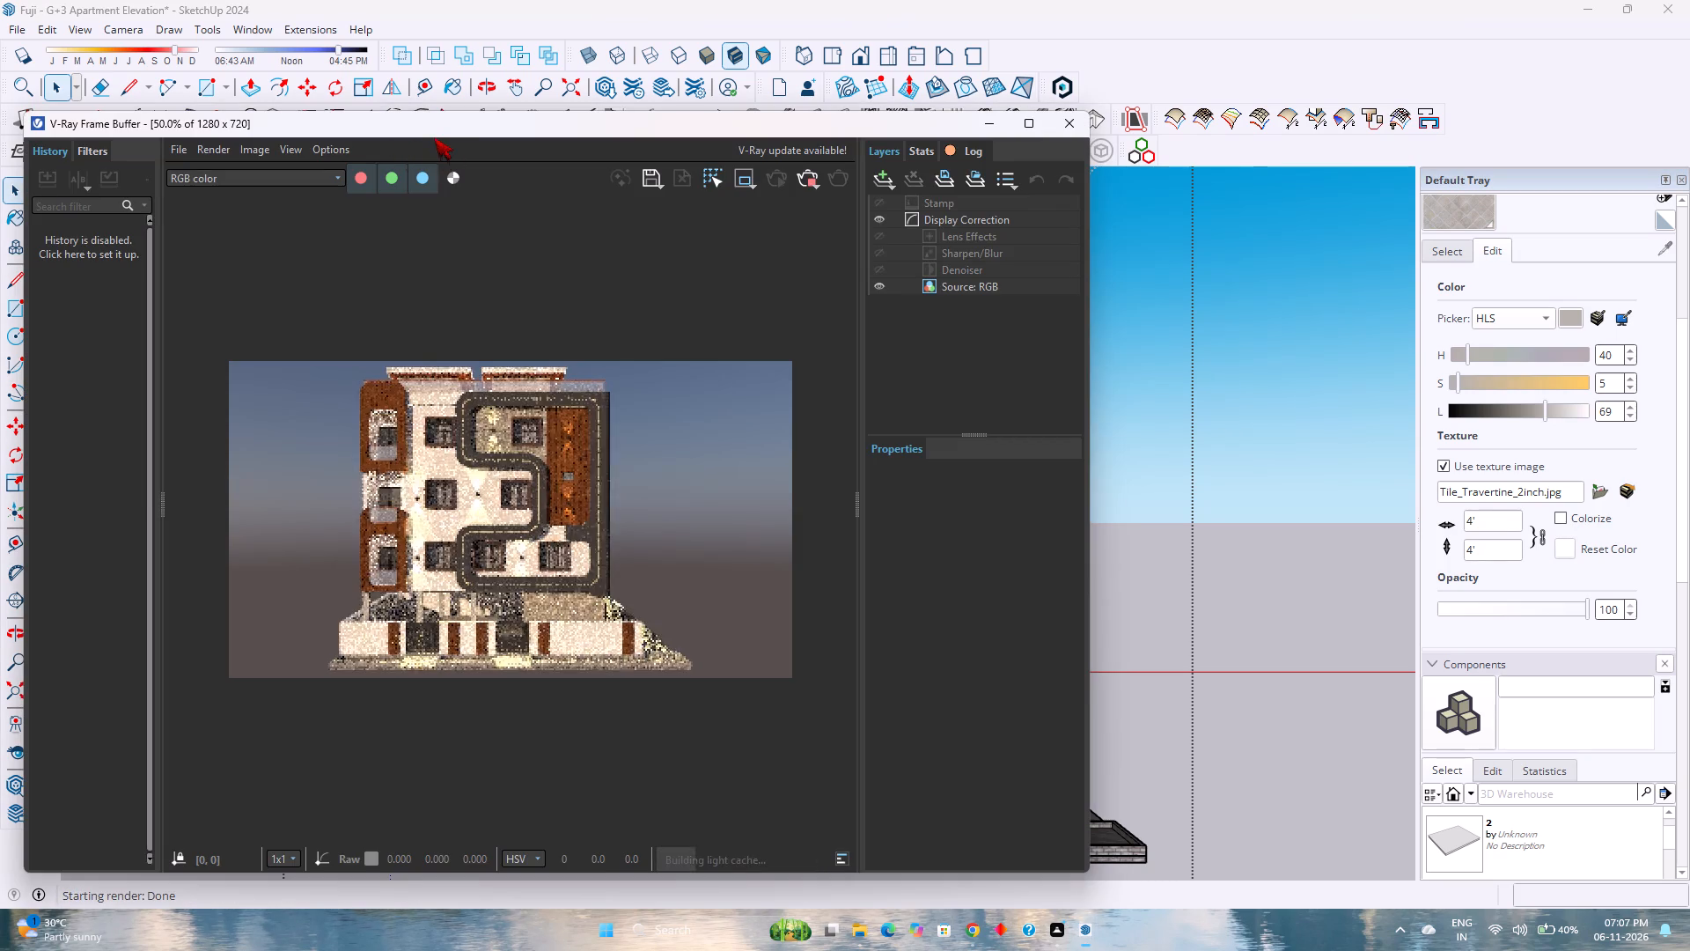
pyautogui.moveTo(443, 131); pyautogui.dragTo(447, 216)
# Set V-Ray Spot Light#4 to shadow radius 1 and penumbra angle 12.23 in the V-Ray Asset Editor.
pyautogui.click(317, 145)
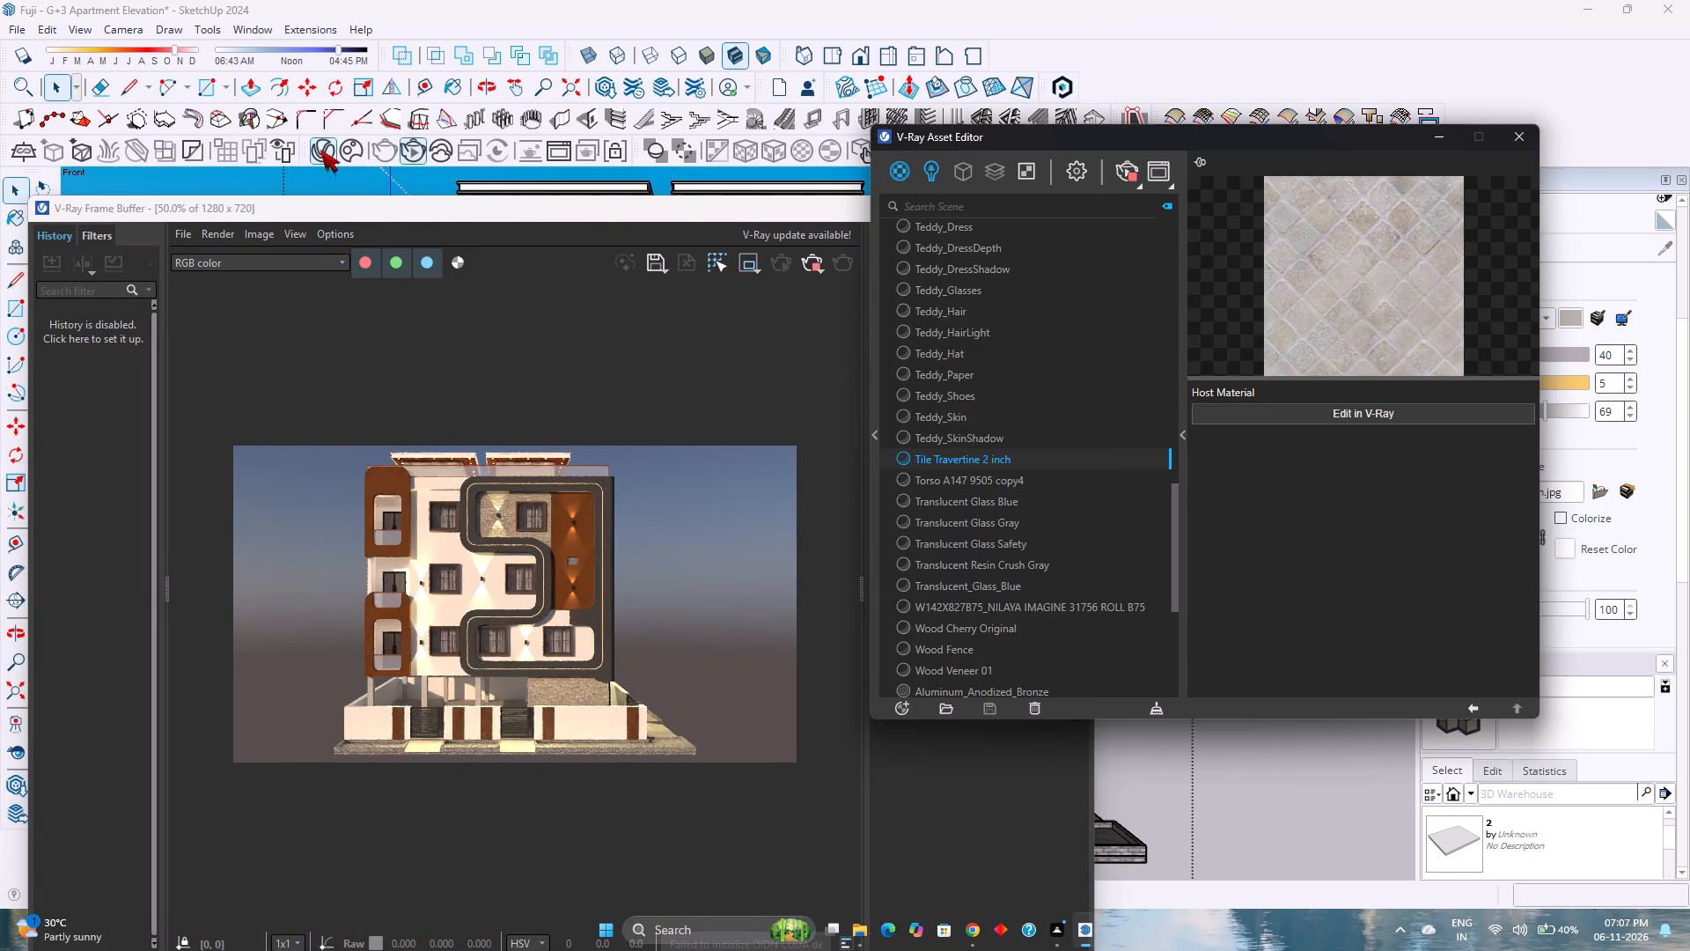
pyautogui.moveTo(430, 206); pyautogui.dragTo(428, 165)
pyautogui.click(959, 149)
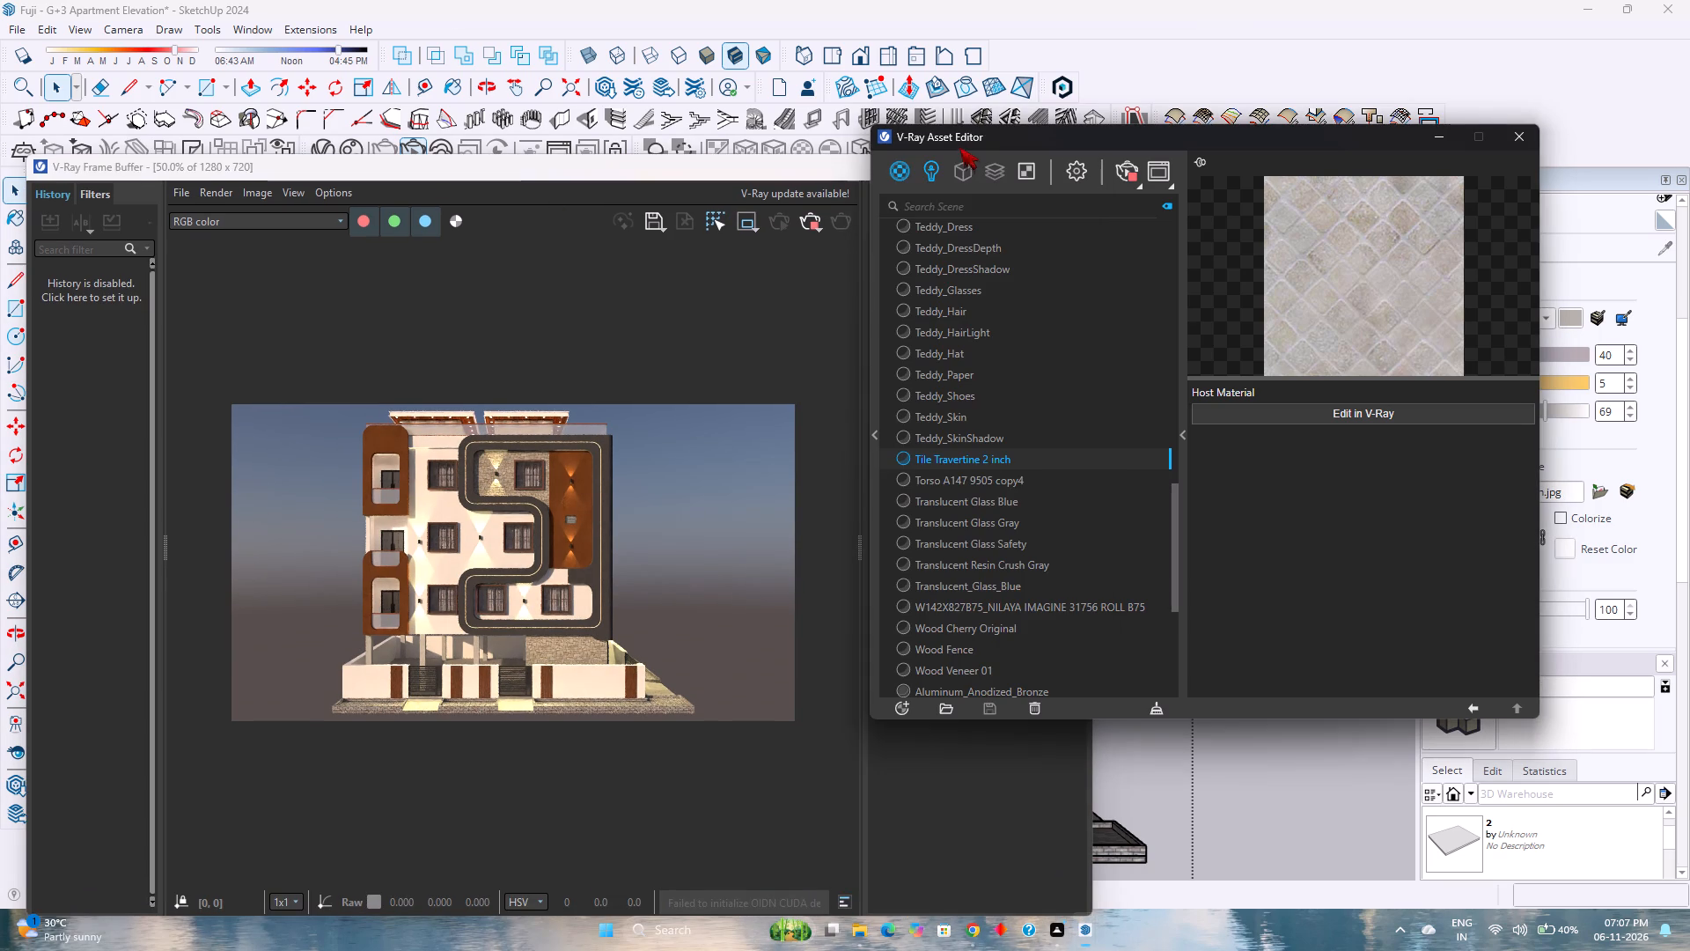
pyautogui.click(938, 175)
pyautogui.click(981, 315)
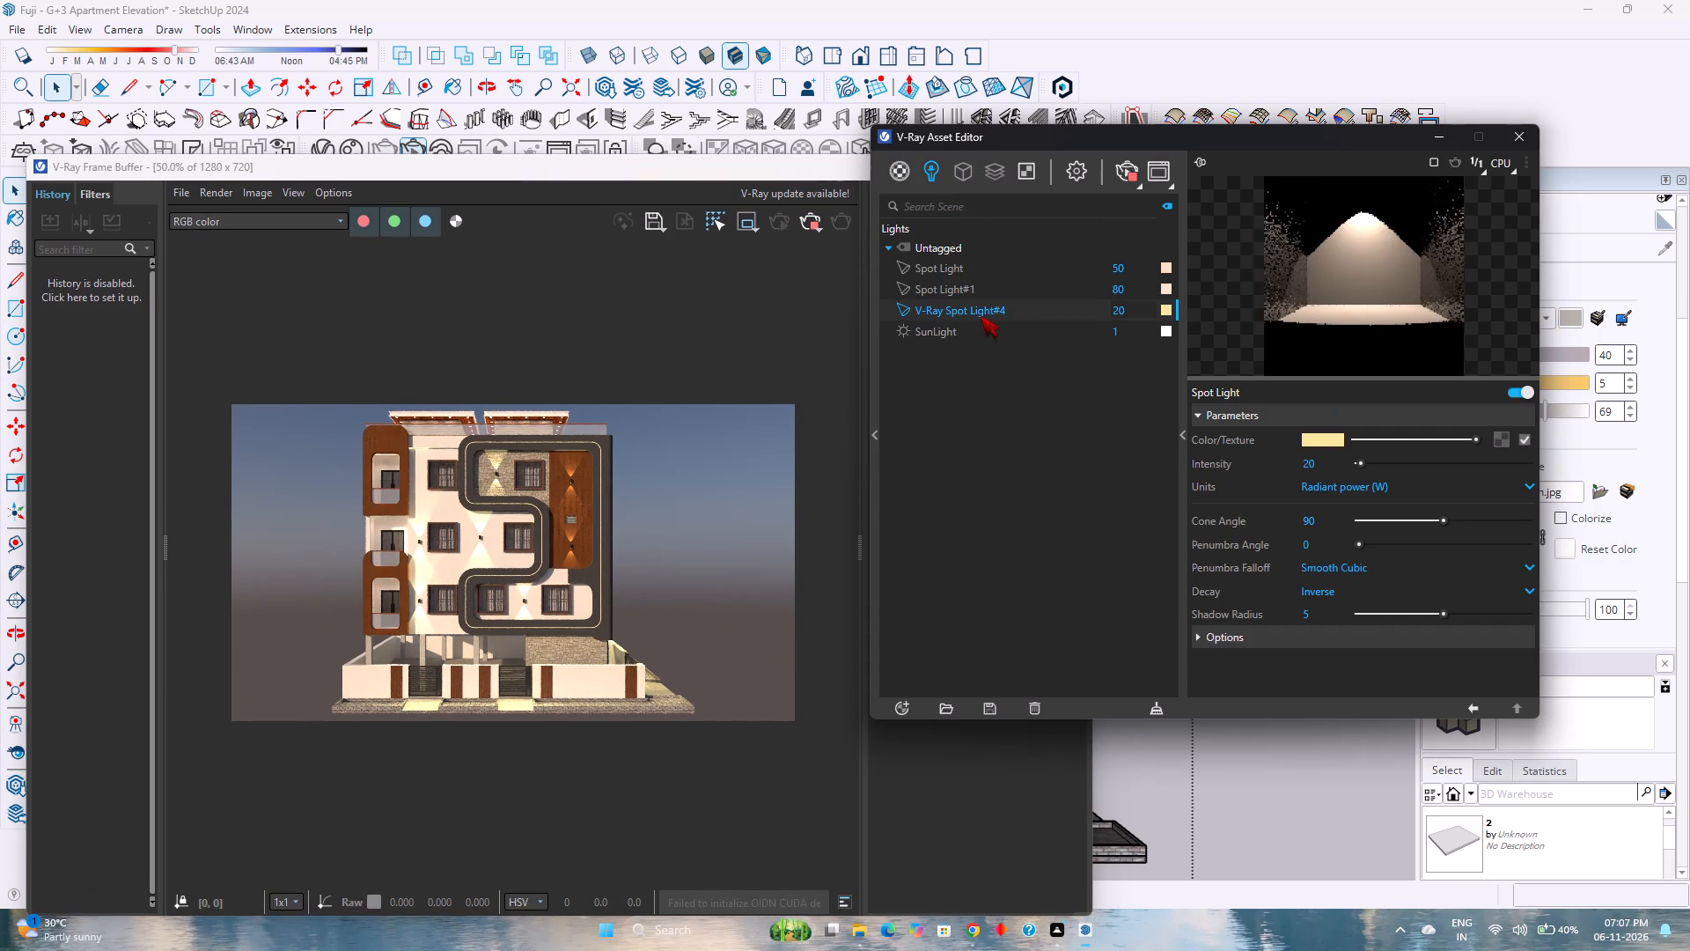
pyautogui.click(1384, 610)
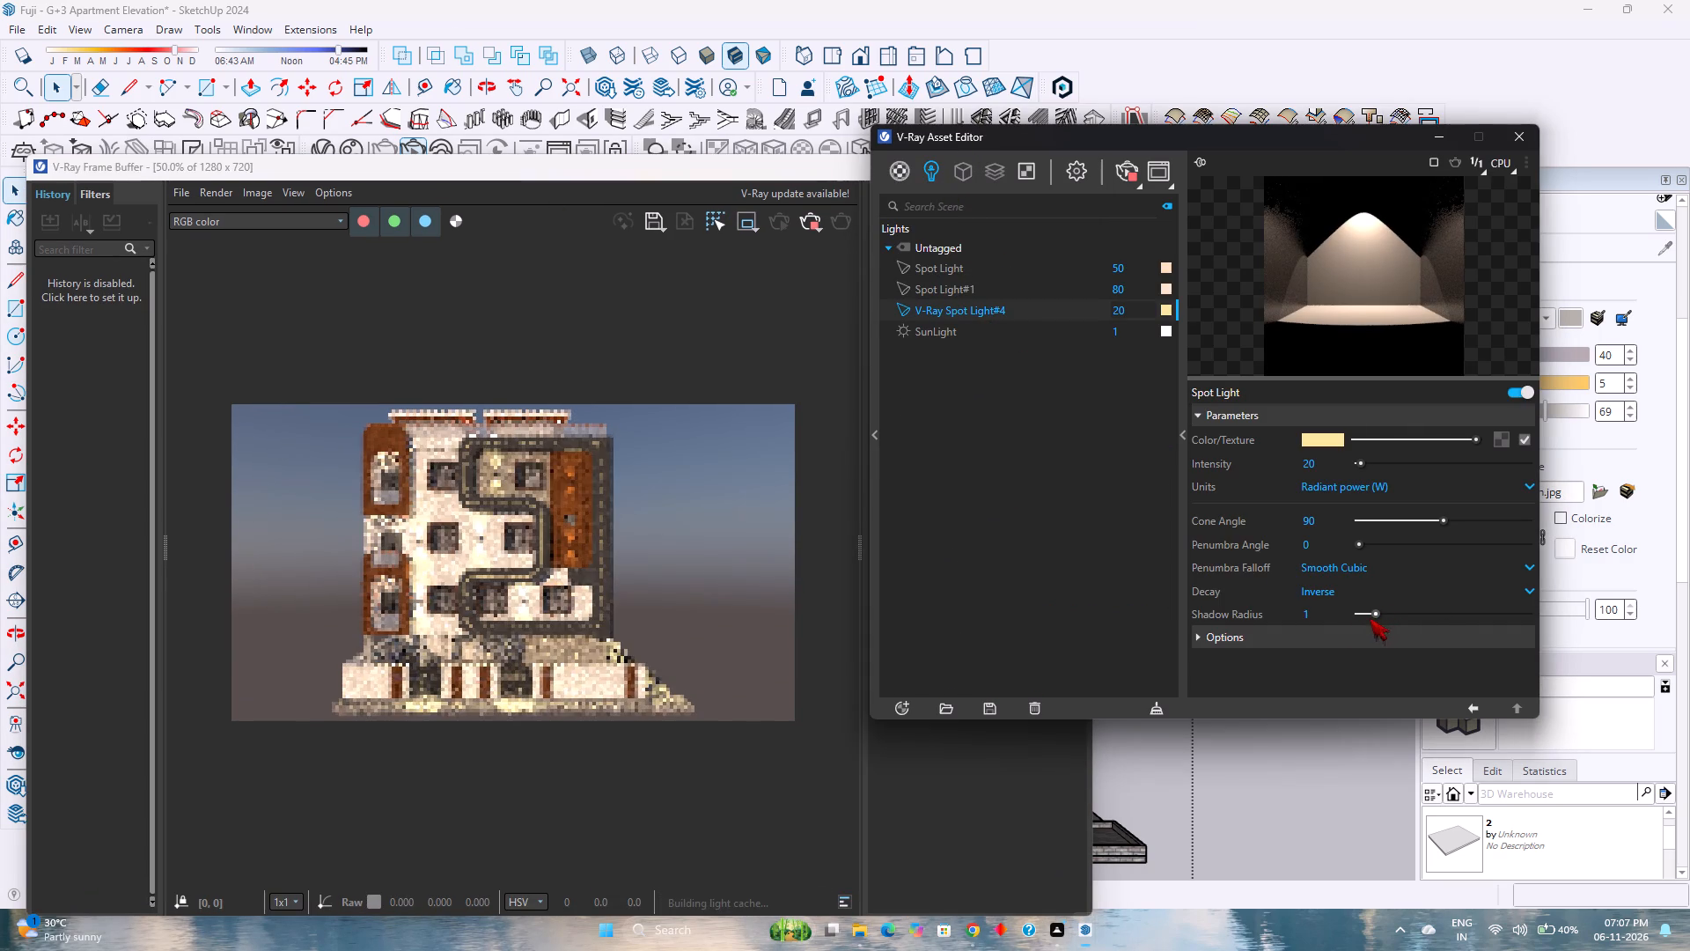
pyautogui.click(1360, 542)
pyautogui.click(1370, 542)
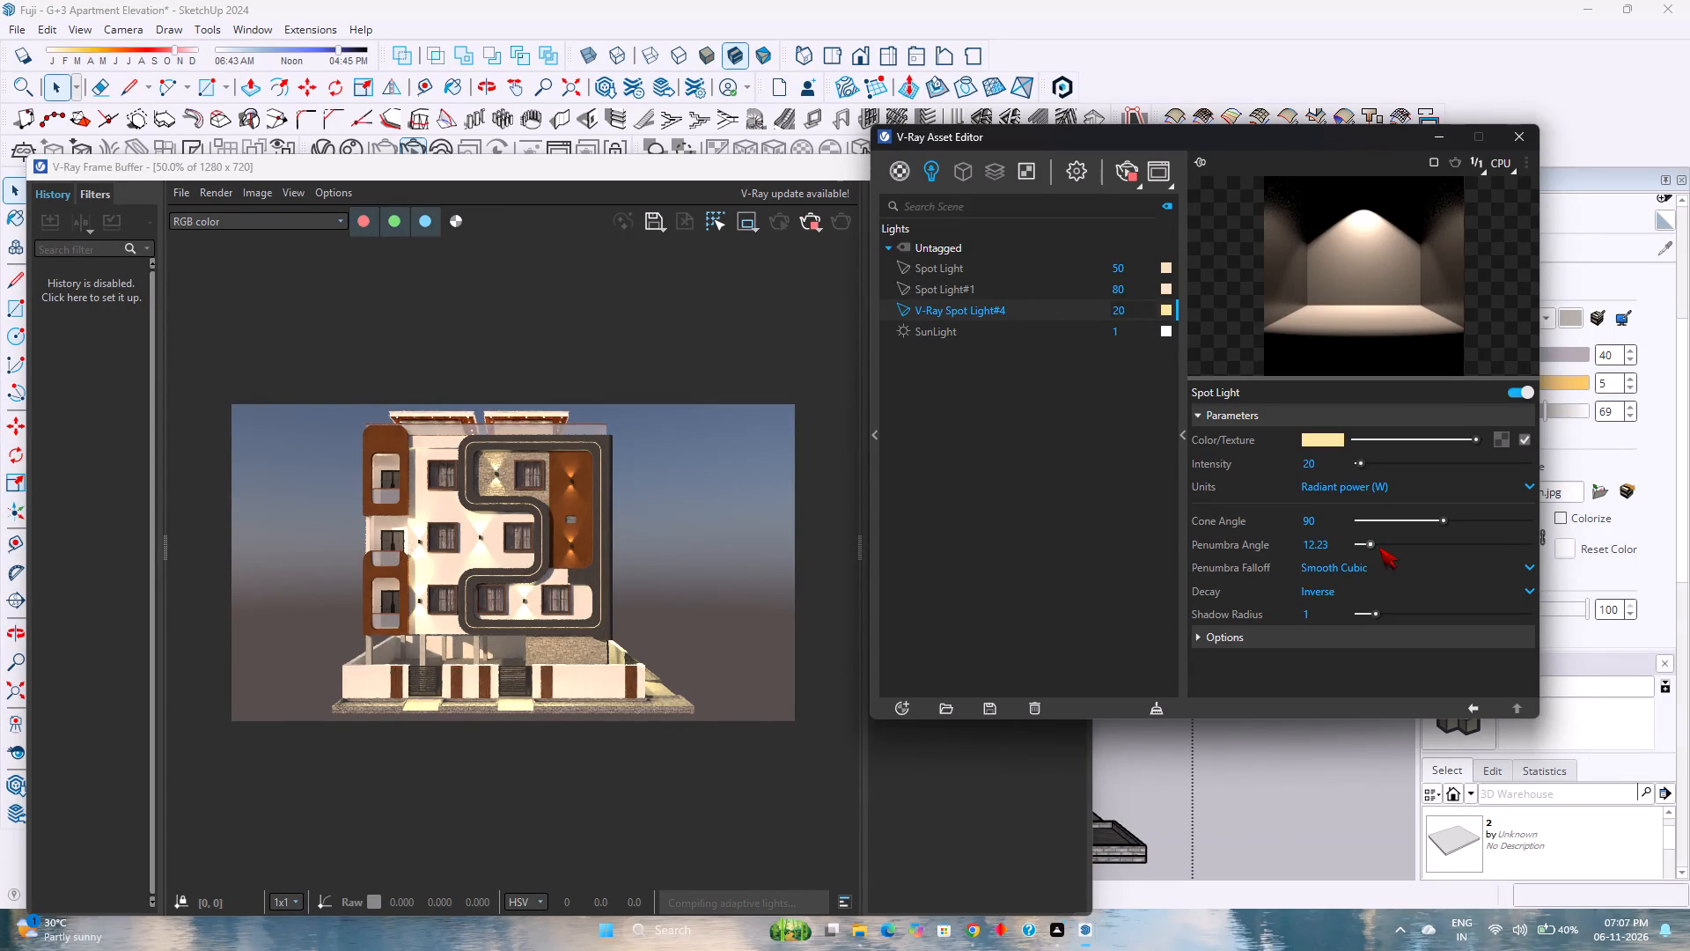
pyautogui.click(1430, 134)
# Stop the interactive render and start a full V-Ray render with the adjusted spot lights.
pyautogui.click(814, 228)
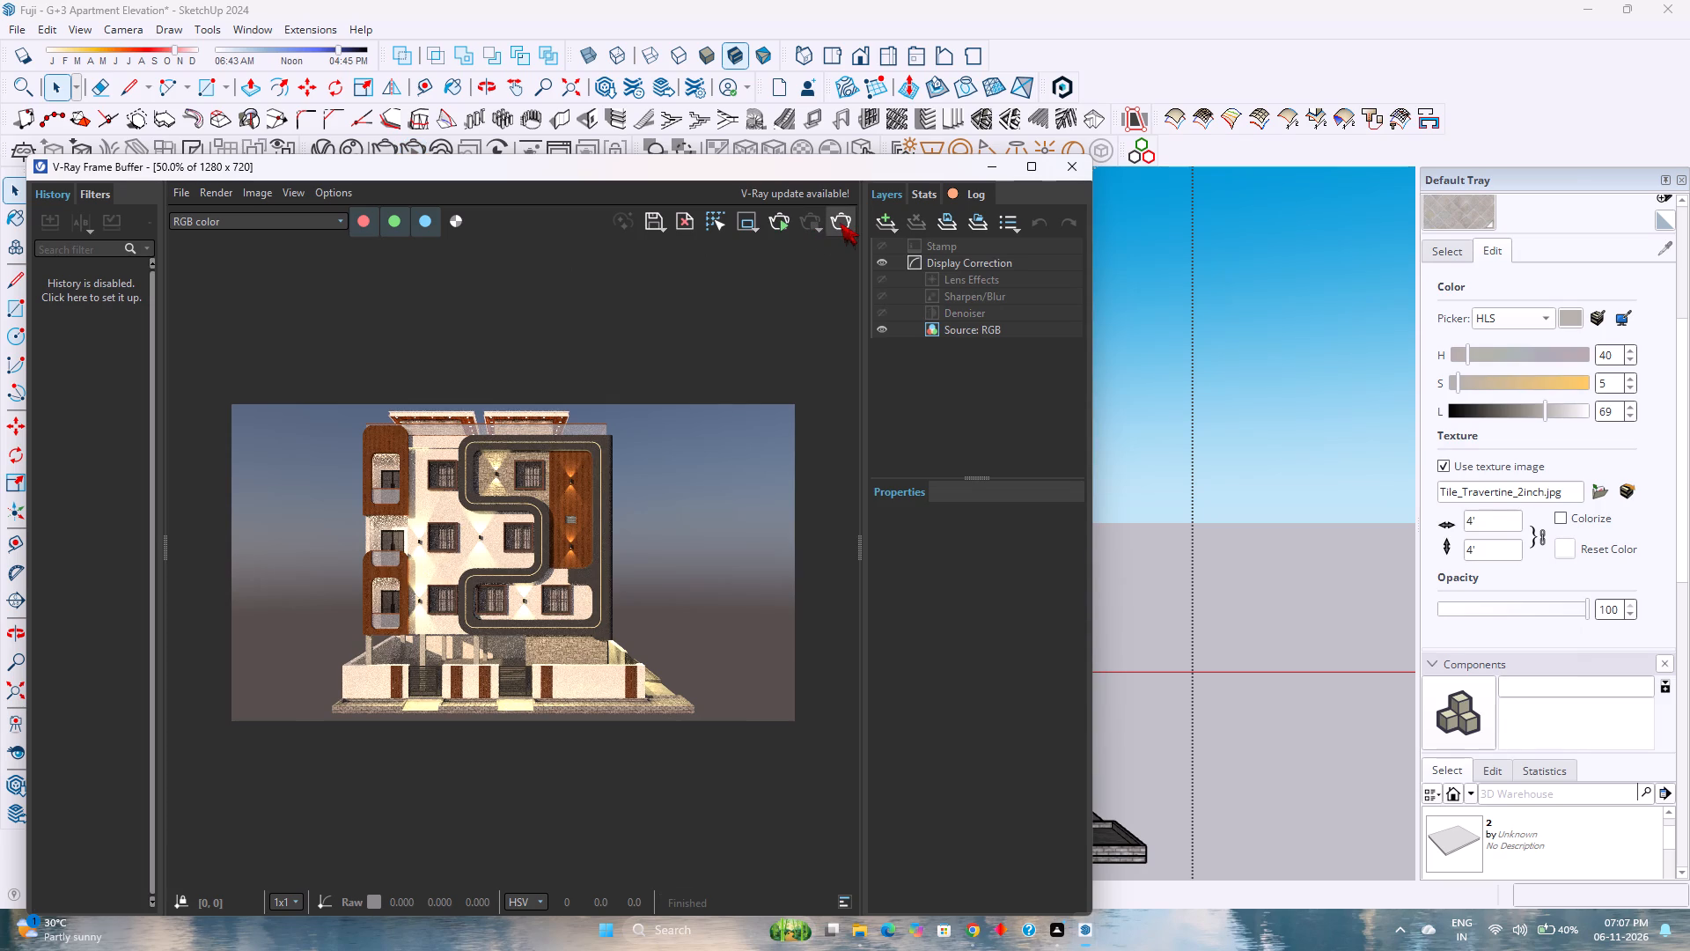
pyautogui.click(840, 223)
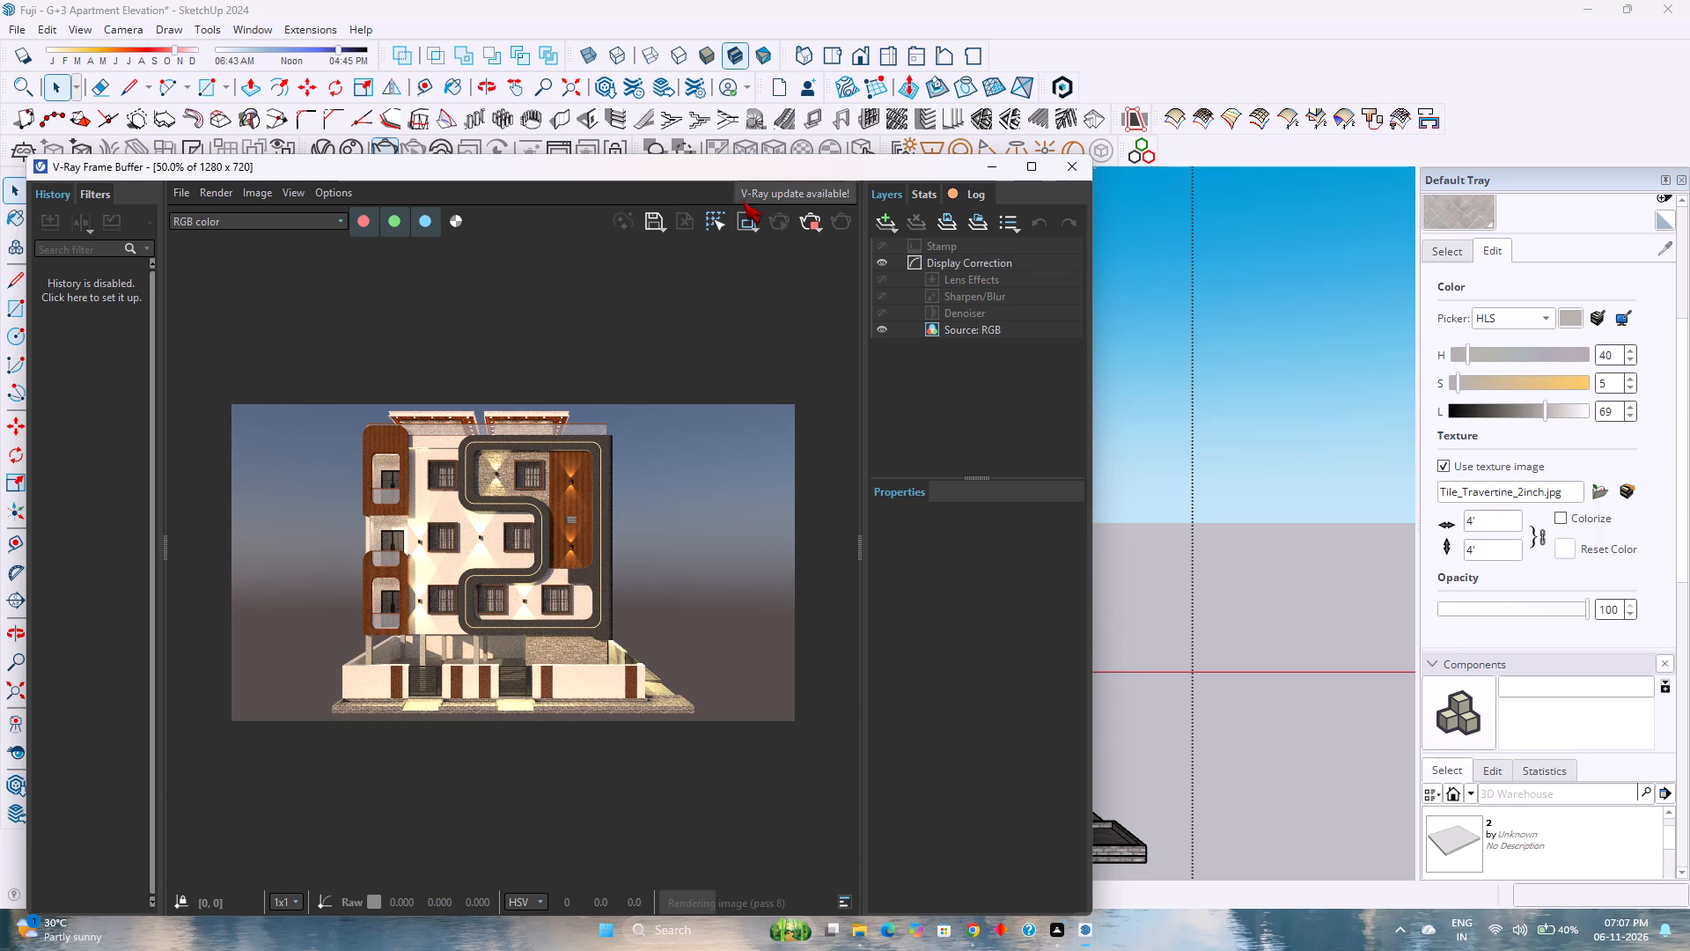
# Save the render in progress to Downloads as a JPEG, overwriting image 1.
pyautogui.click(656, 233)
pyautogui.click(364, 498)
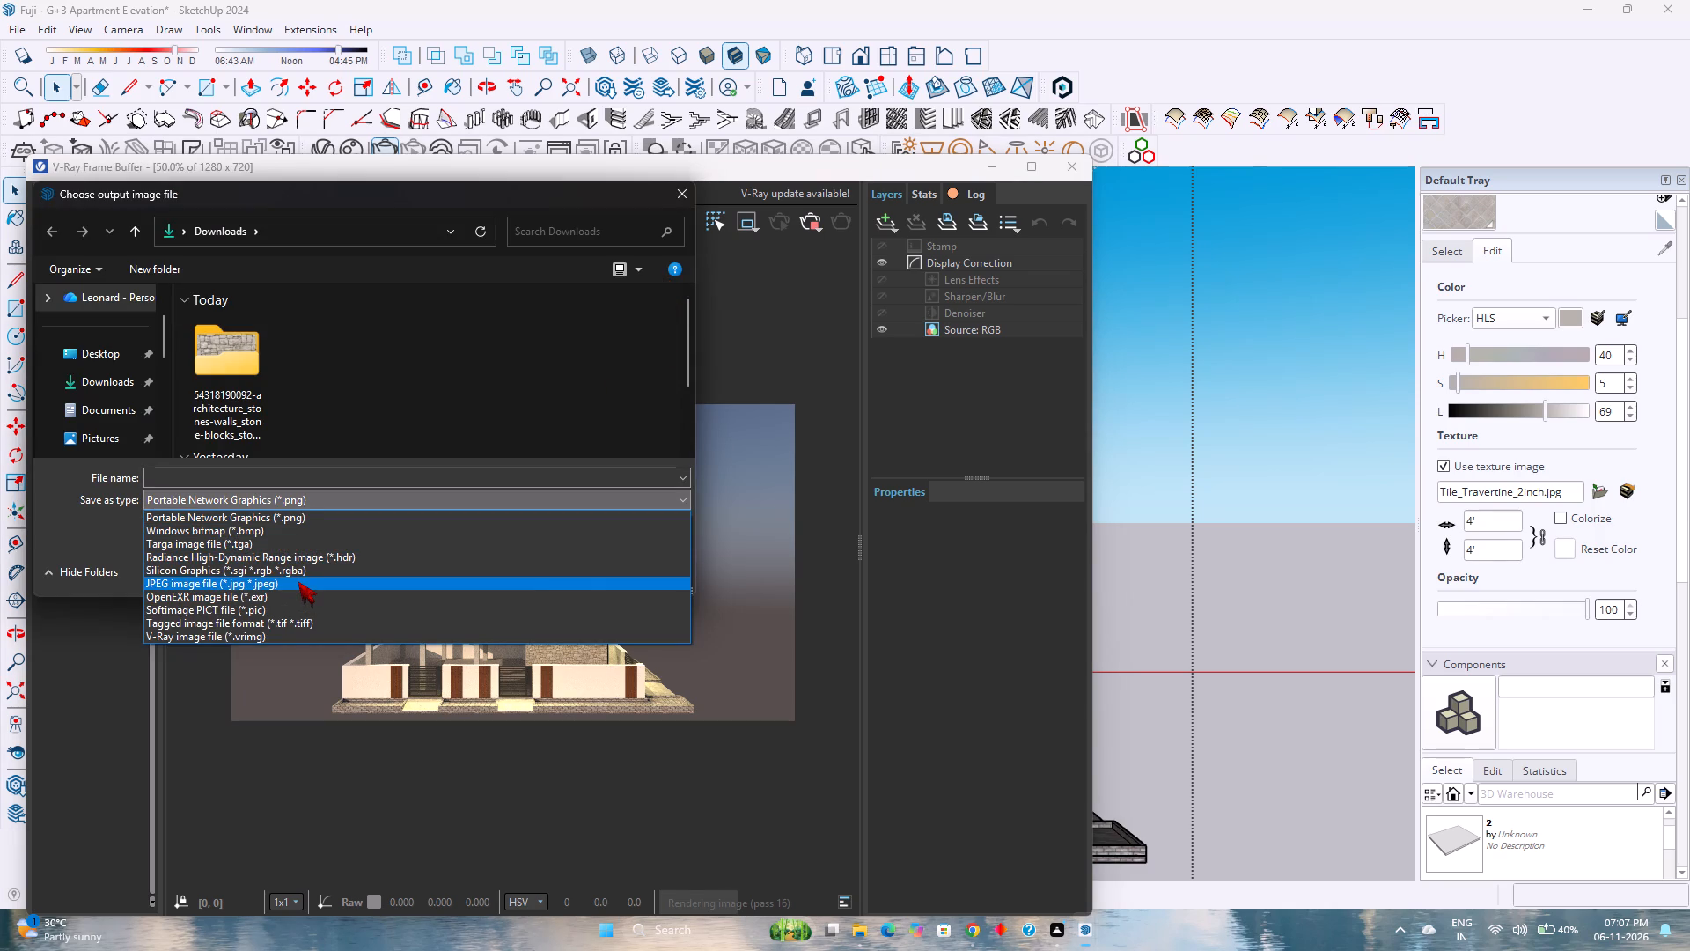
pyautogui.click(298, 581)
pyautogui.click(228, 366)
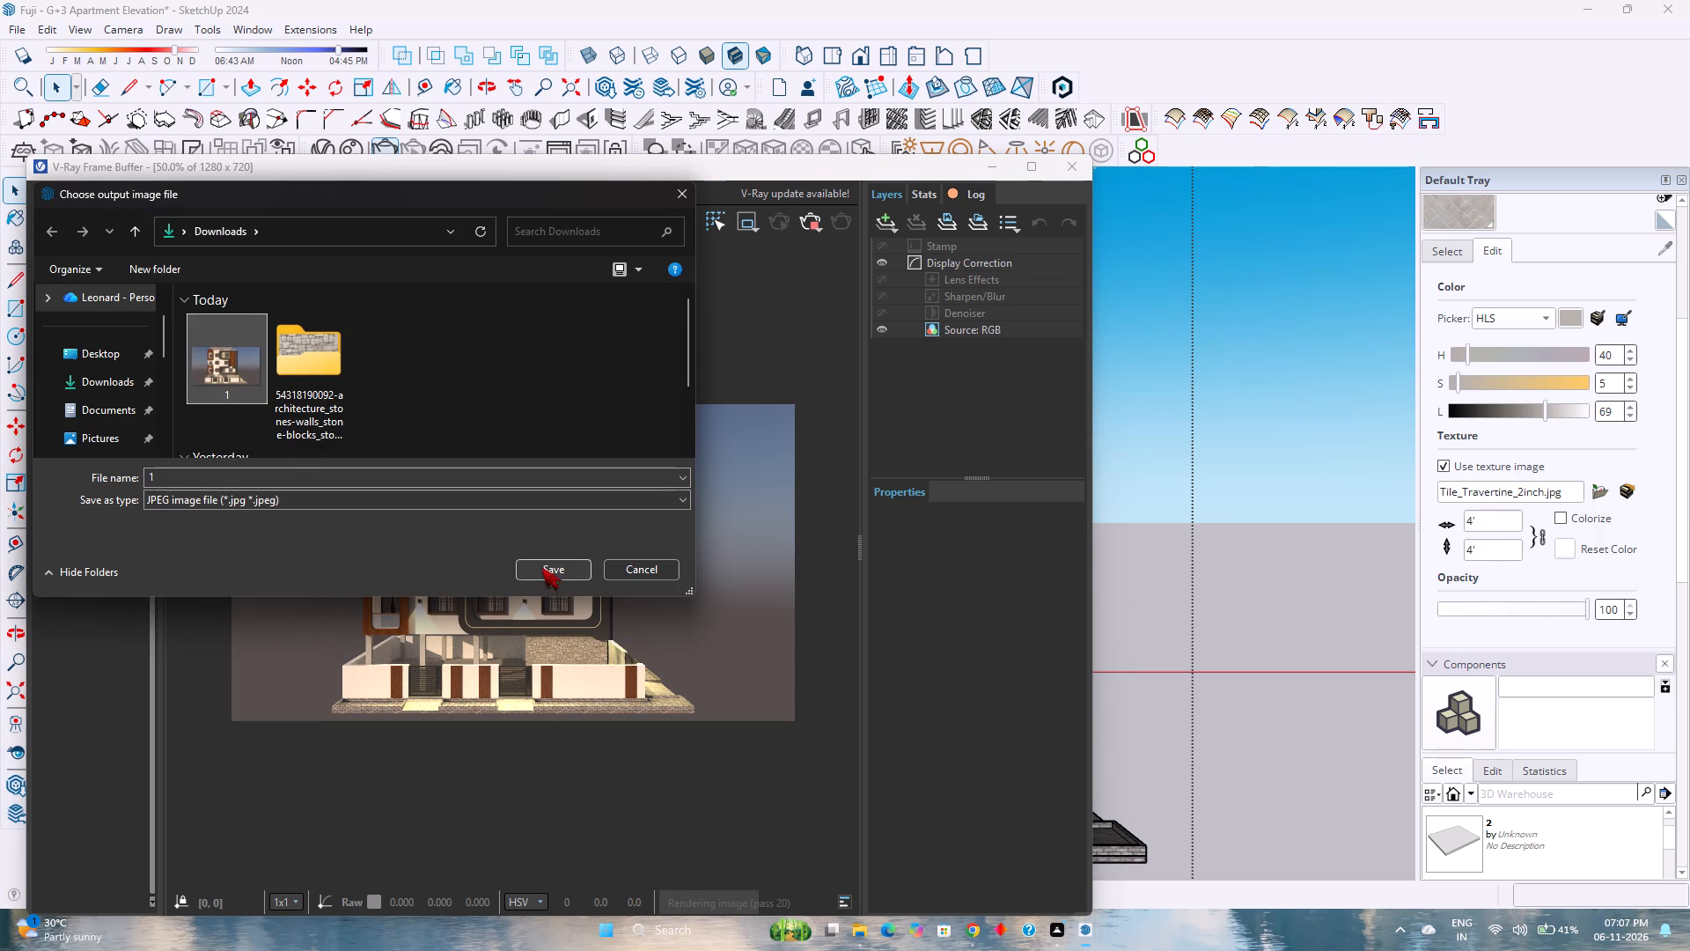
pyautogui.click(548, 572)
pyautogui.click(882, 460)
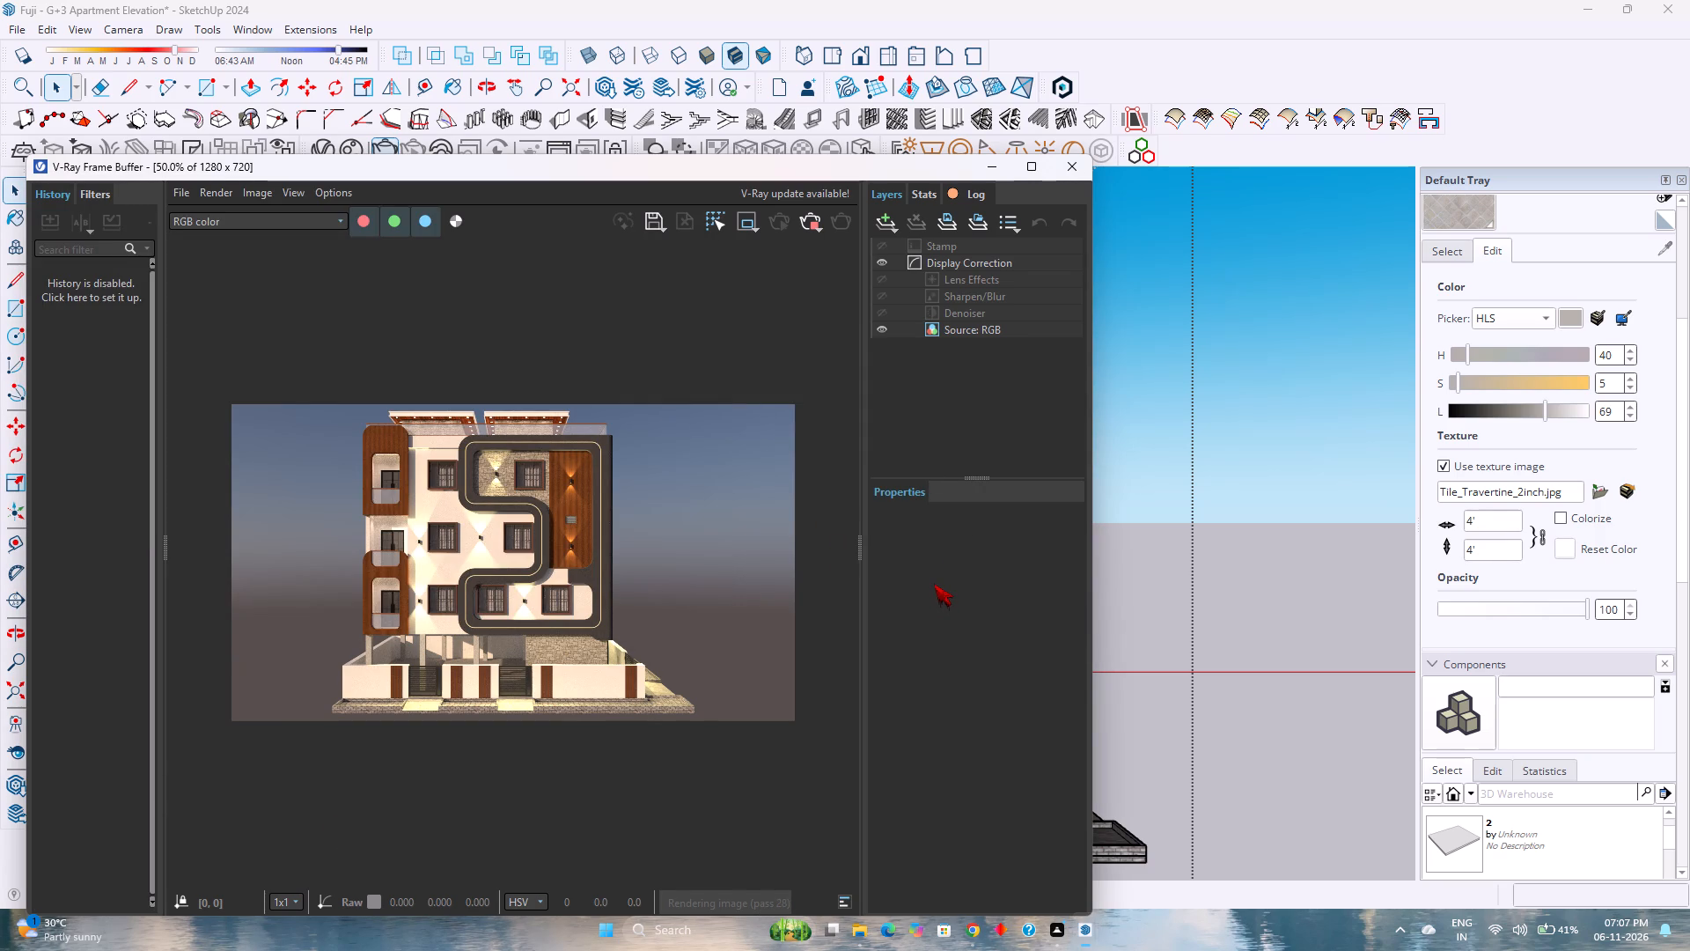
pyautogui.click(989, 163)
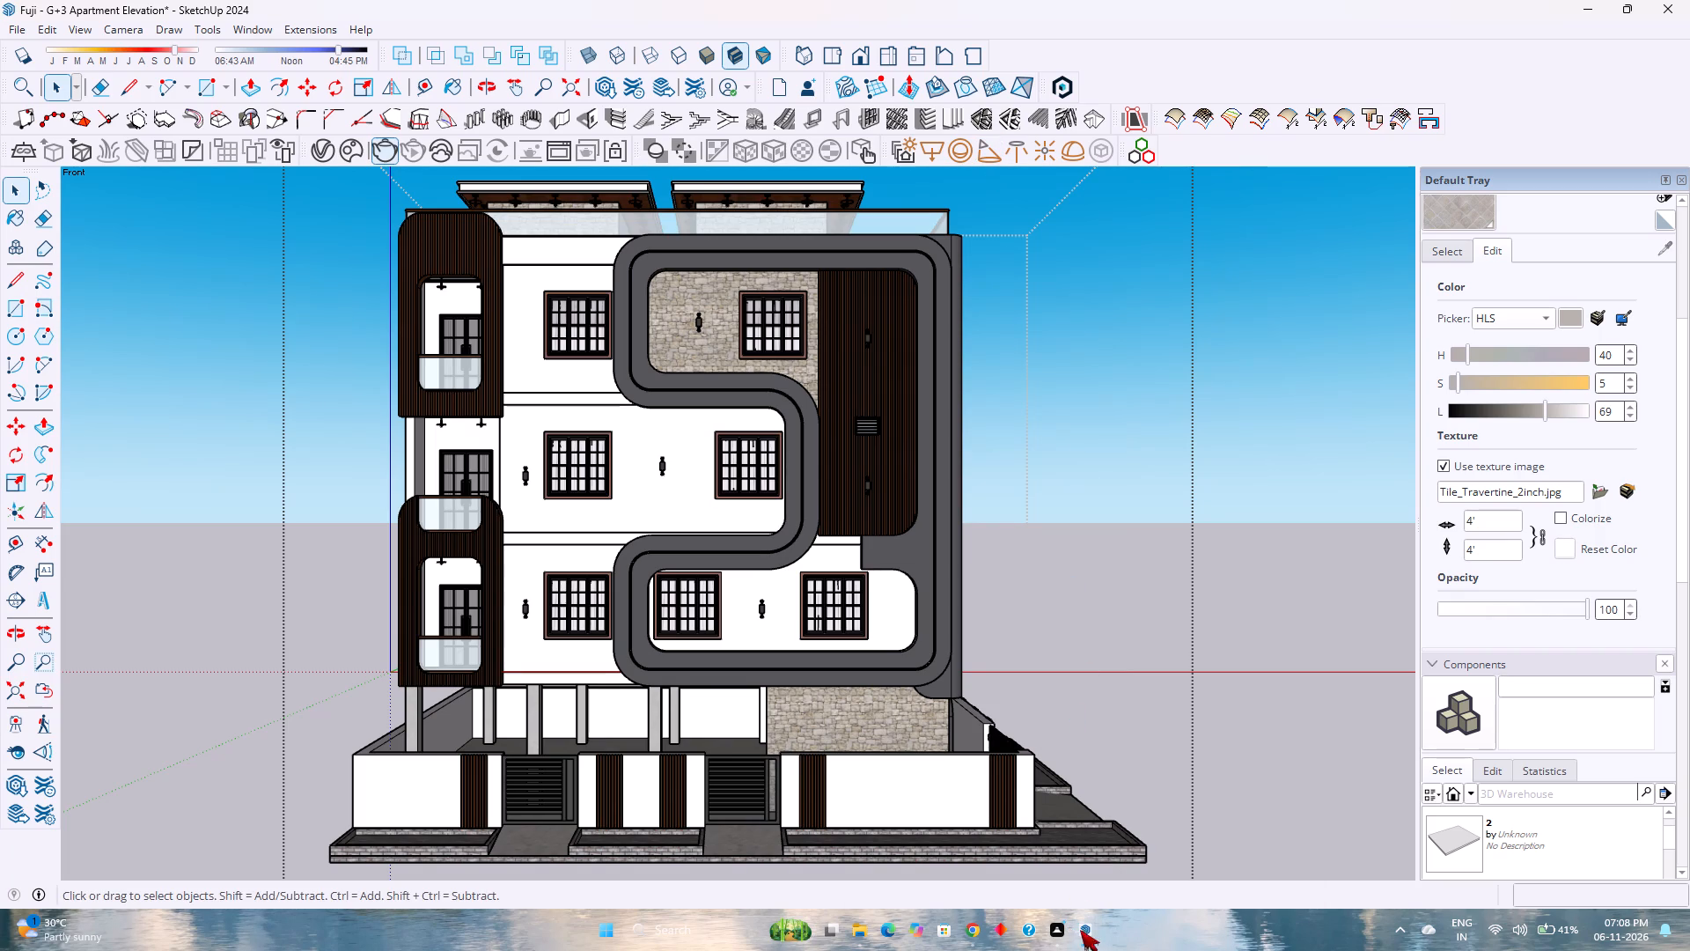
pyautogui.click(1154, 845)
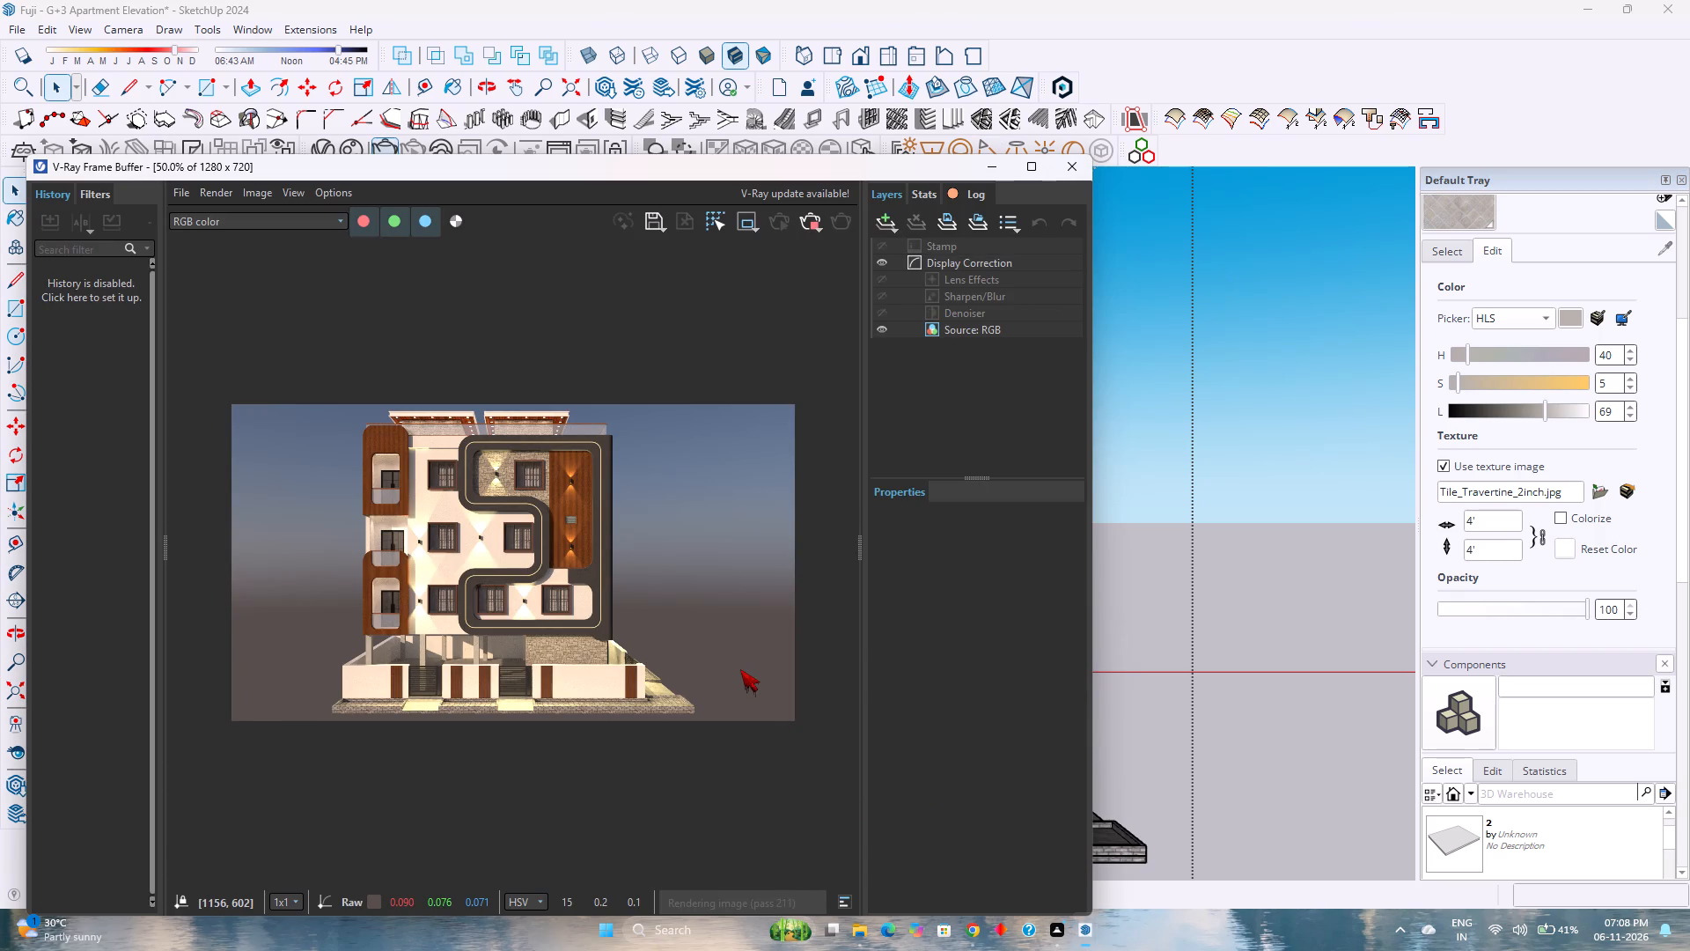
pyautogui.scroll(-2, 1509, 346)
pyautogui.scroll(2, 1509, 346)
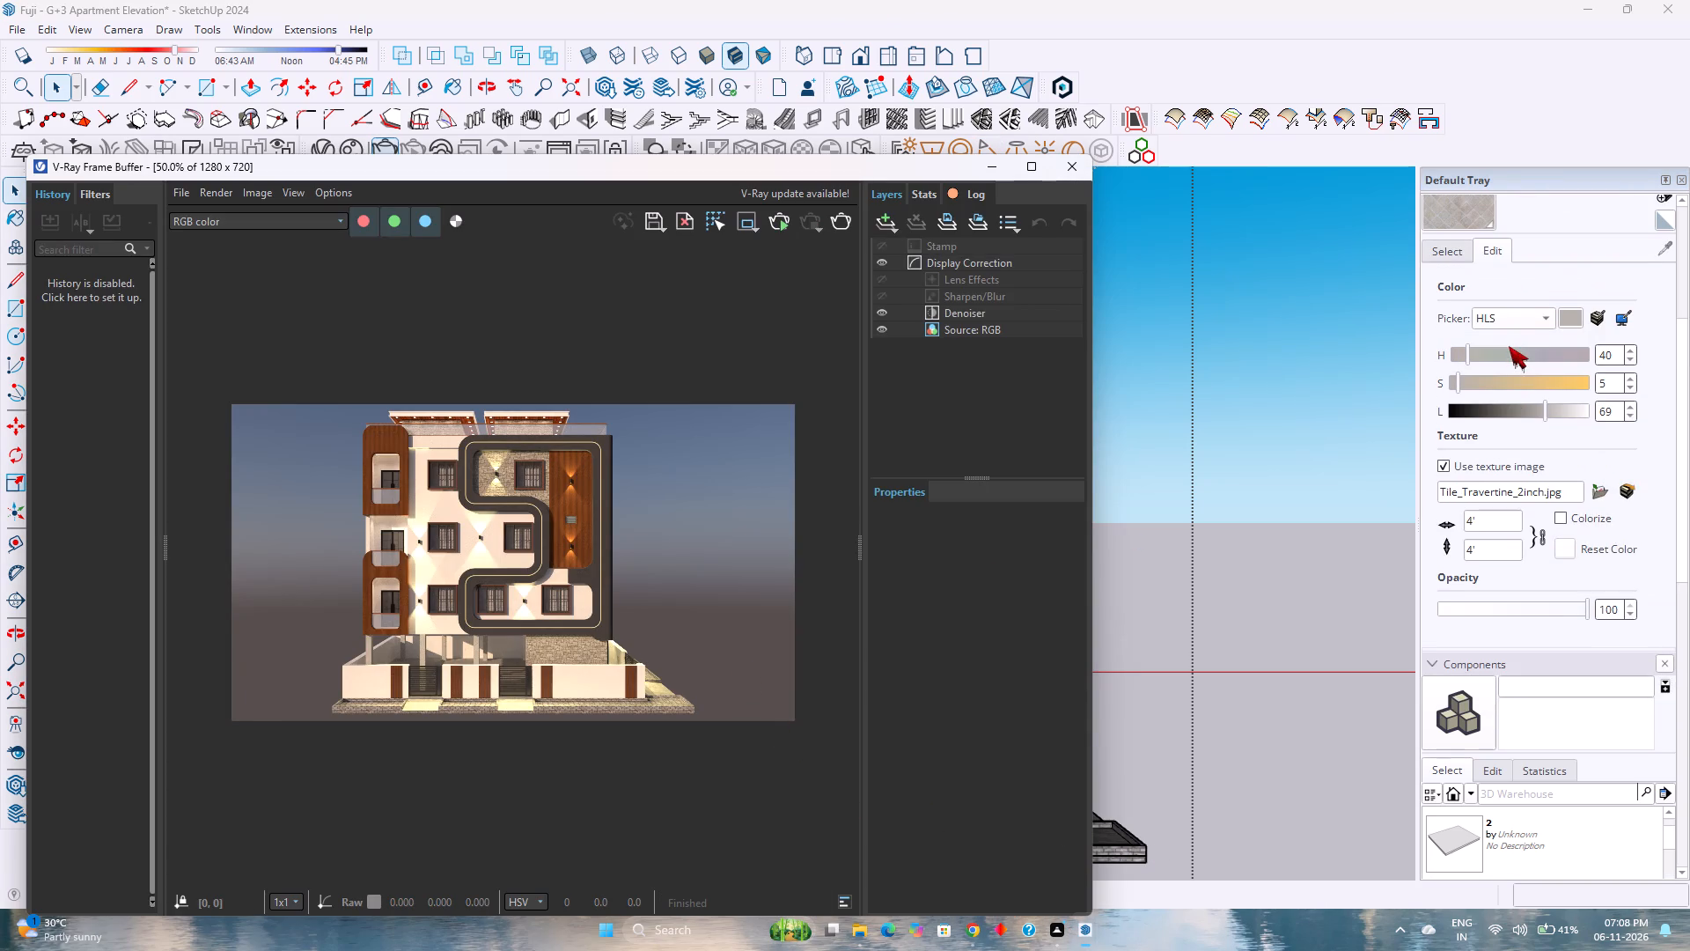
# Save the finished front-view render to Downloads as a JPEG, overwriting image 1.
pyautogui.click(654, 227)
pyautogui.click(298, 493)
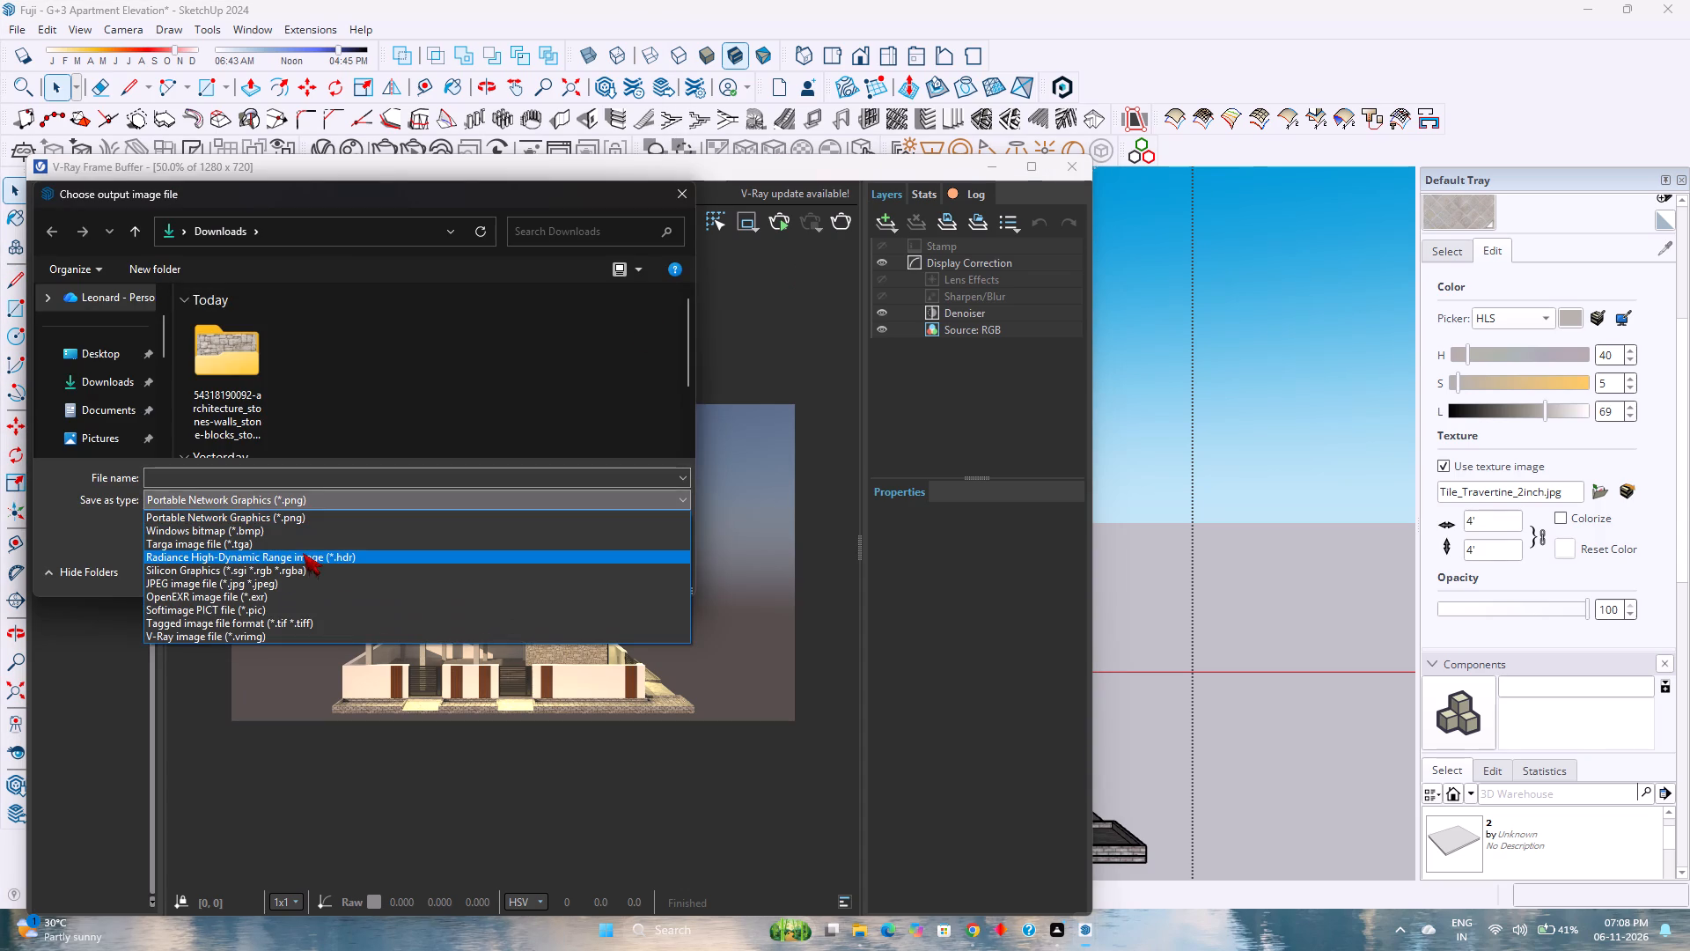
pyautogui.click(310, 579)
pyautogui.click(220, 368)
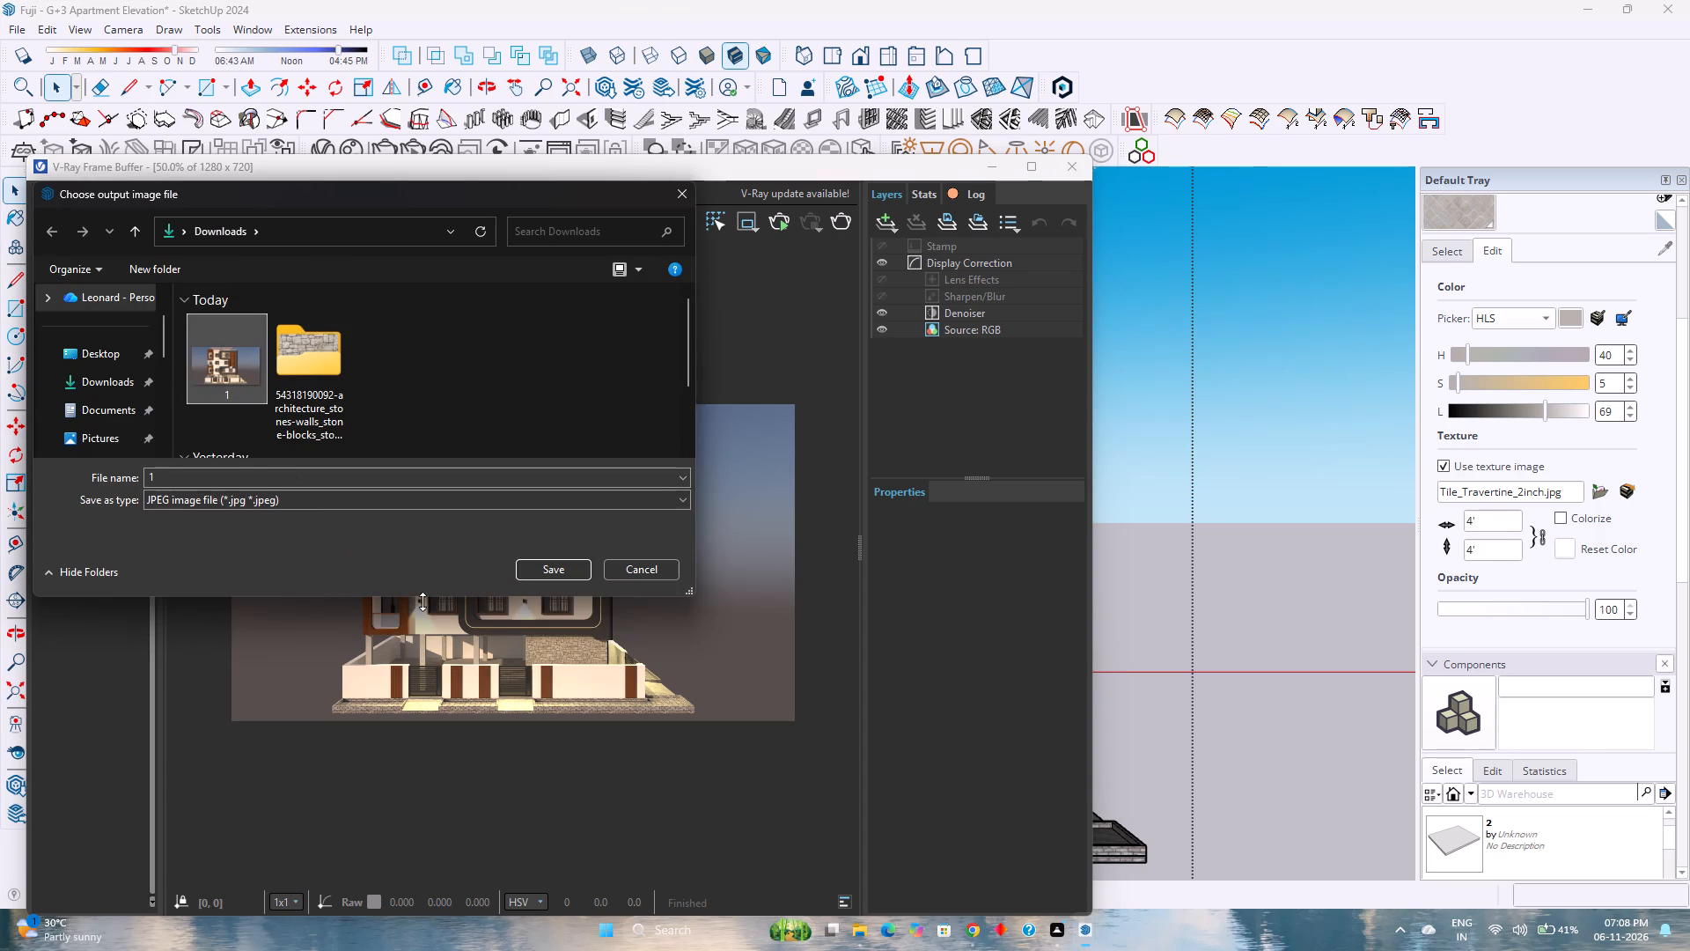
pyautogui.click(525, 566)
pyautogui.click(898, 468)
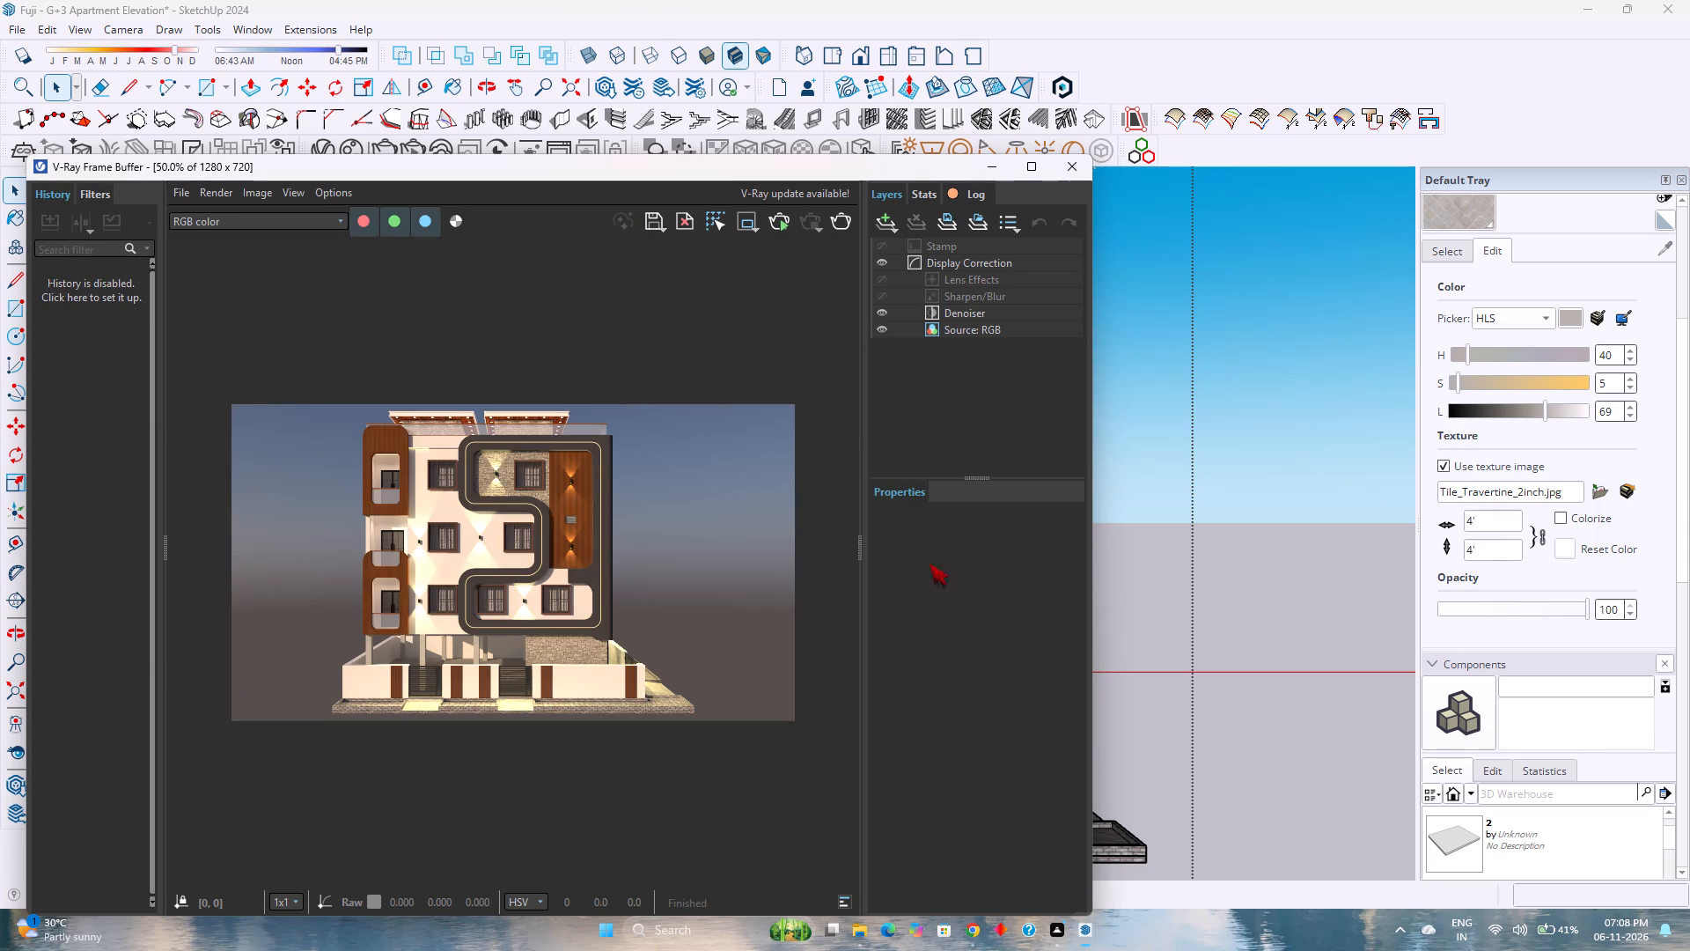
# Switch to Chrome, attach image 1 from Downloads to the ChatGPT render conversation and send it.
pyautogui.click(979, 933)
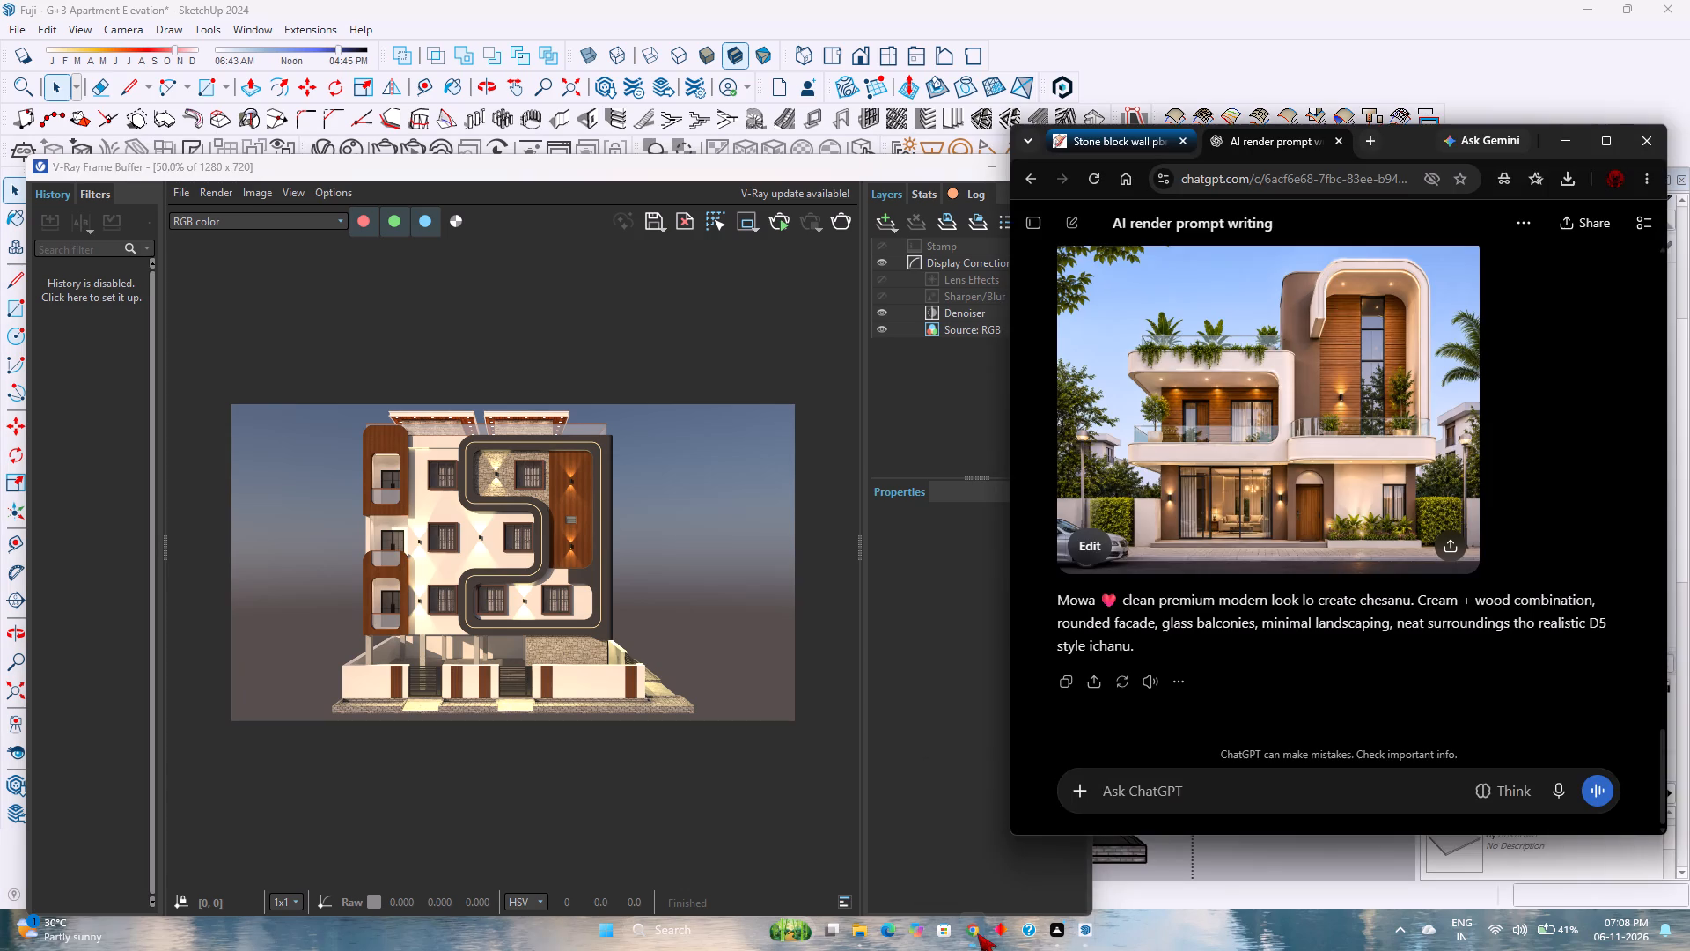
pyautogui.click(1077, 794)
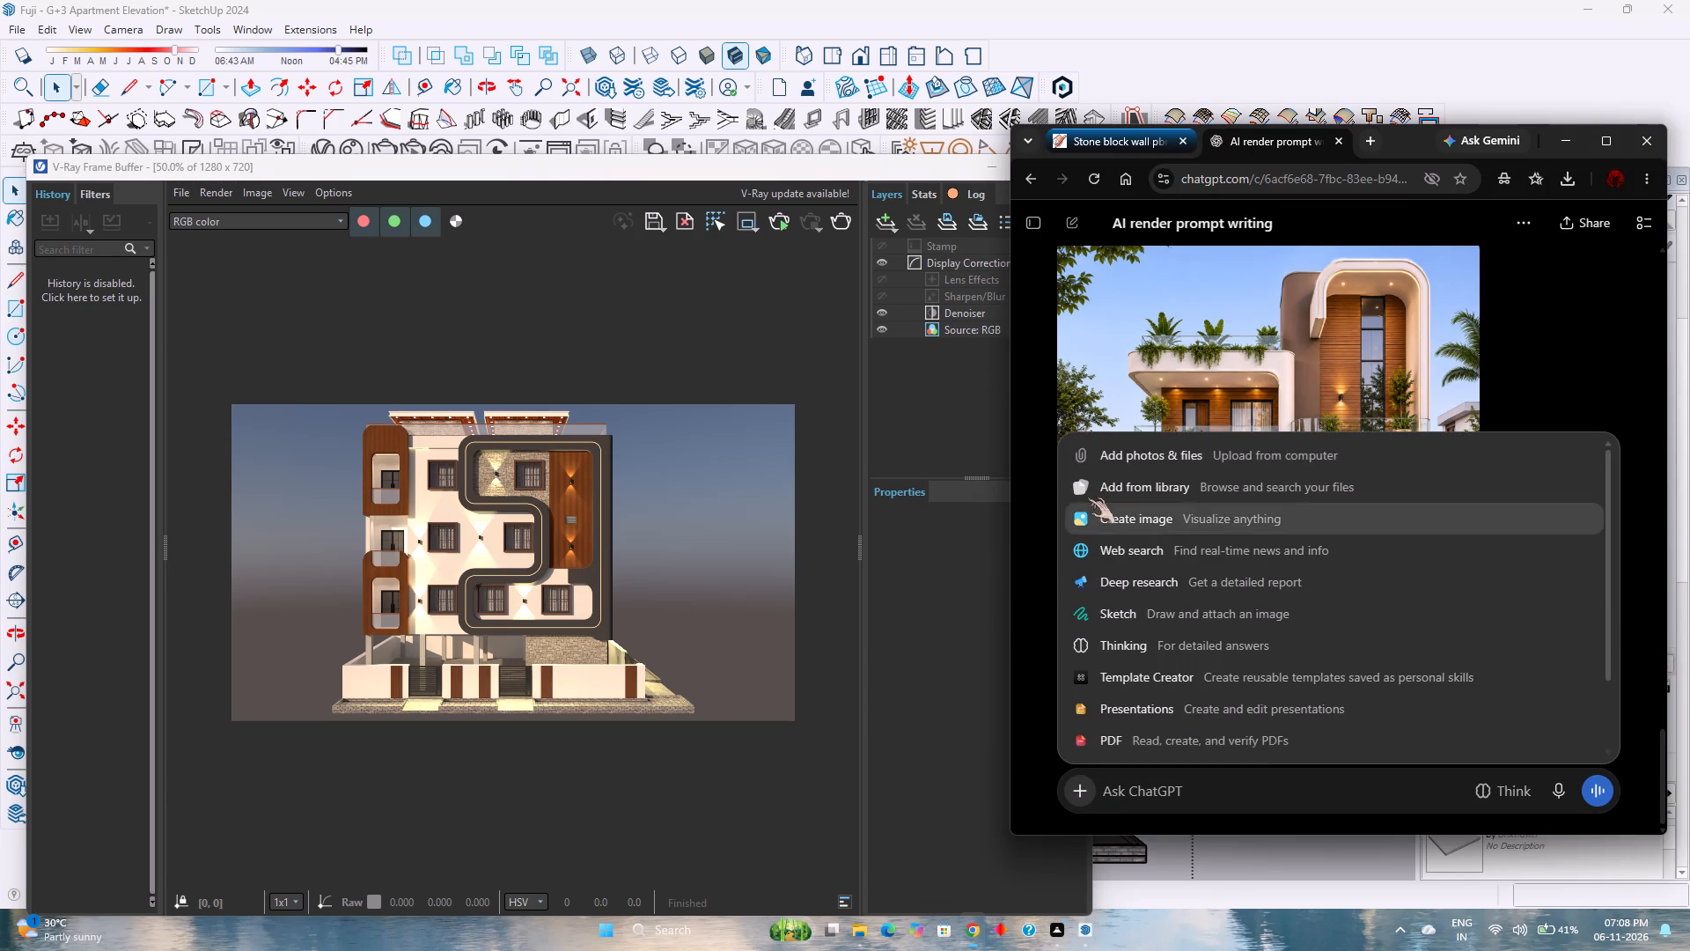
pyautogui.click(1106, 460)
pyautogui.click(1215, 311)
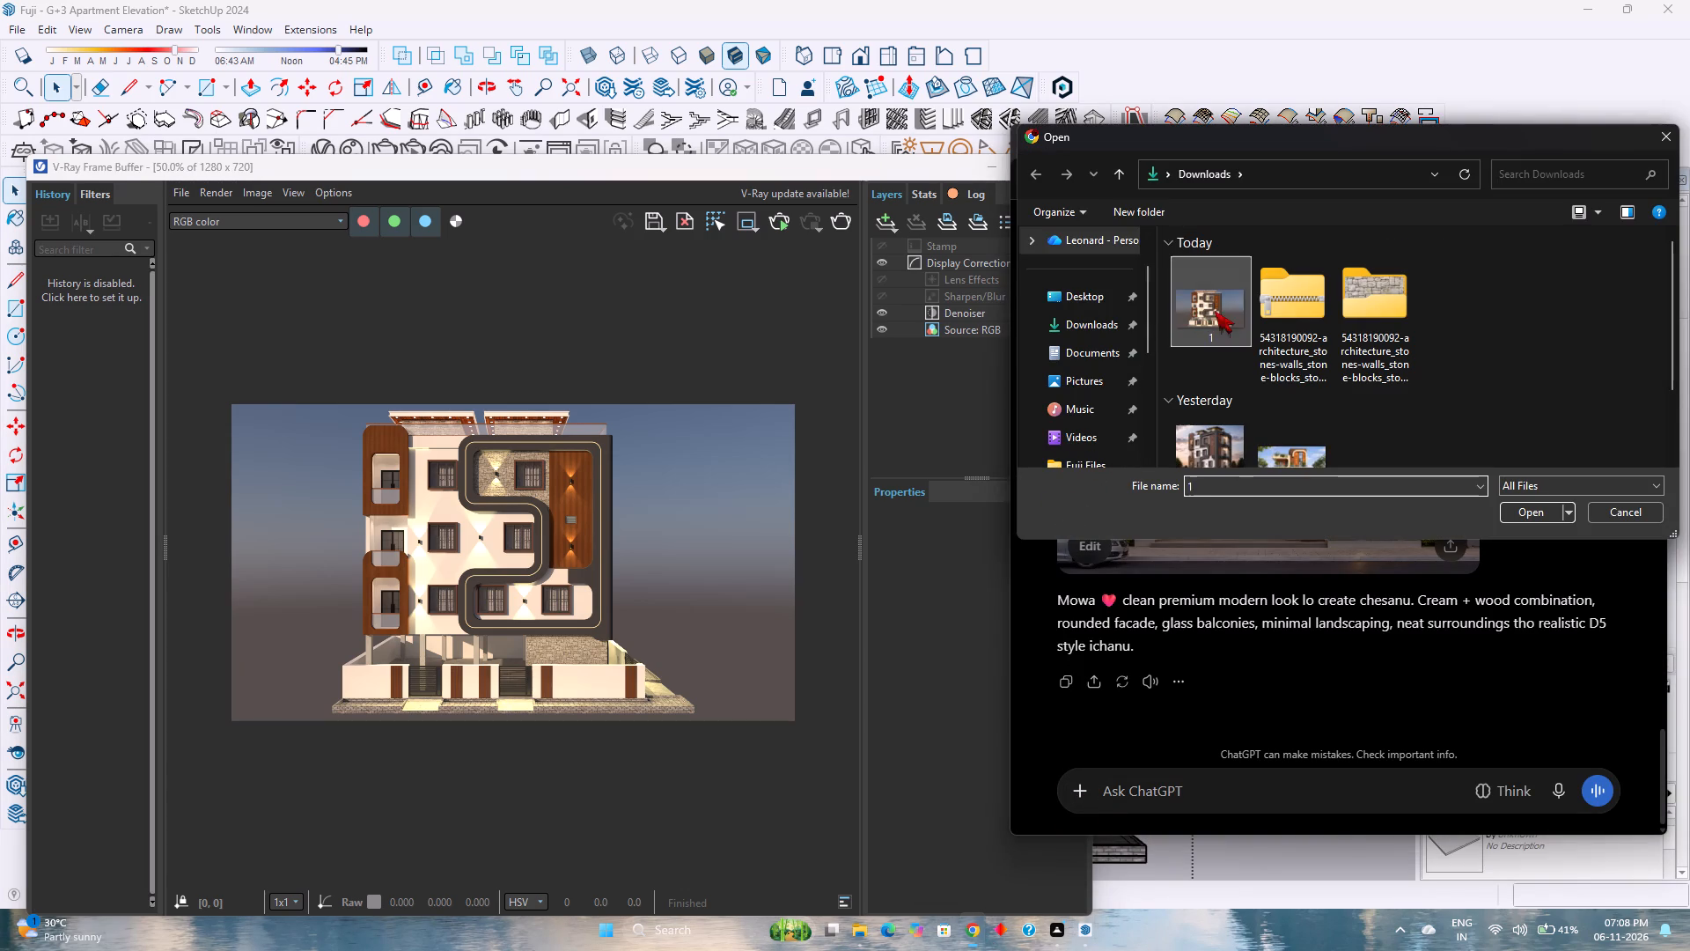
pyautogui.click(1523, 519)
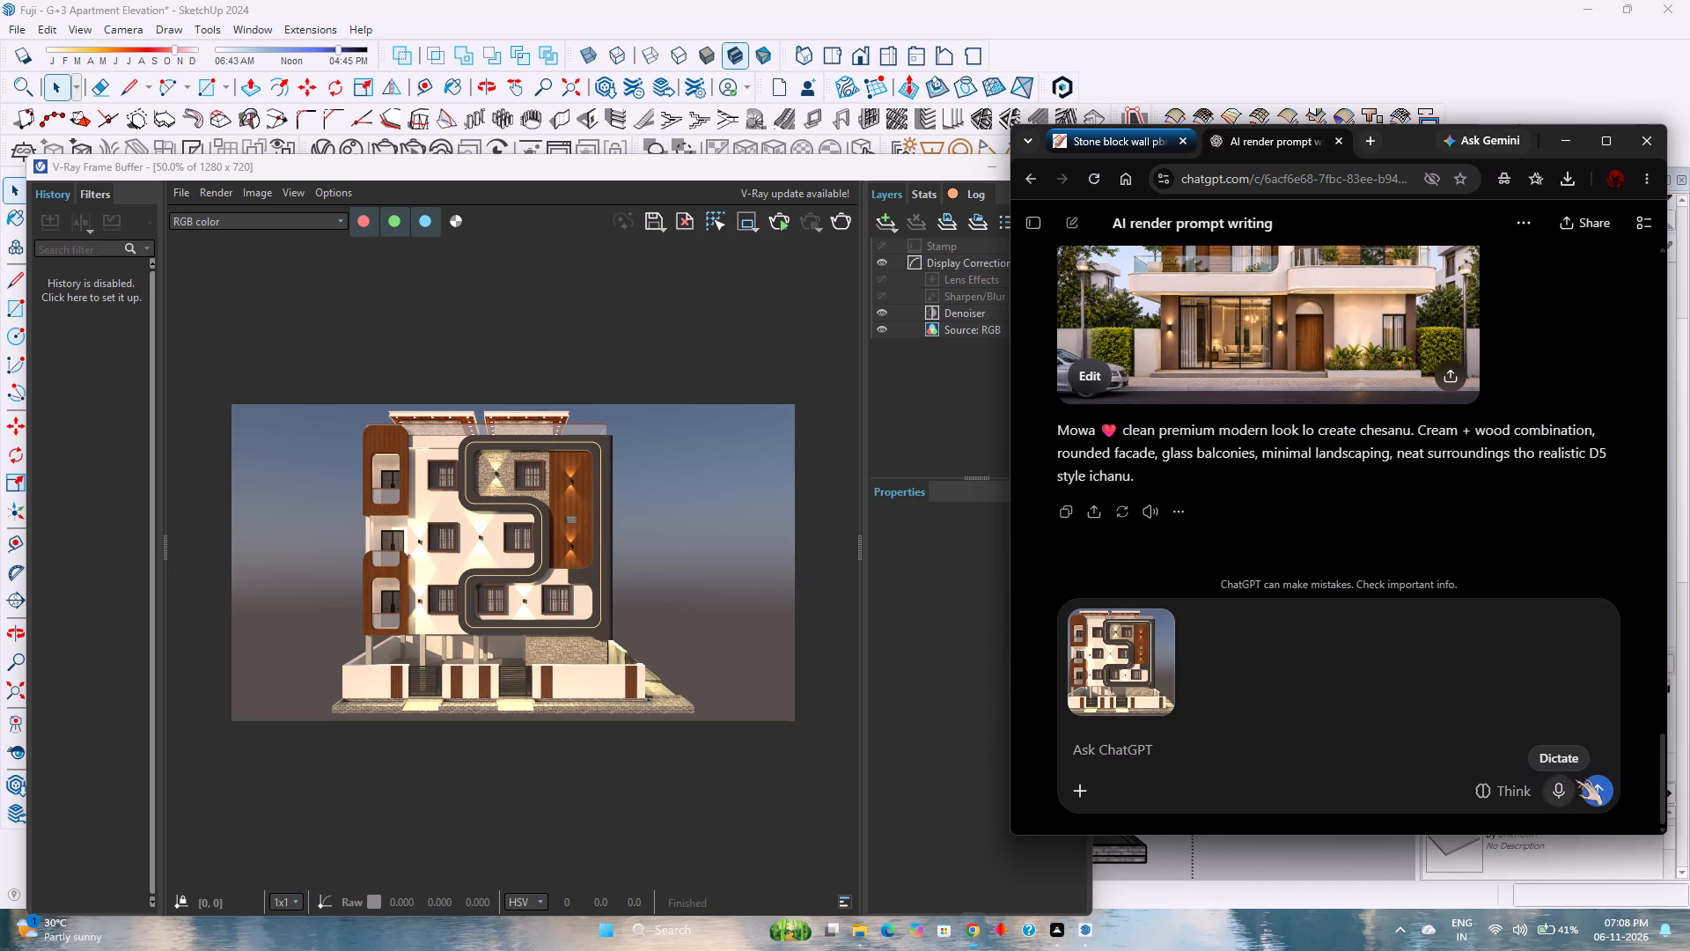
pyautogui.click(1590, 785)
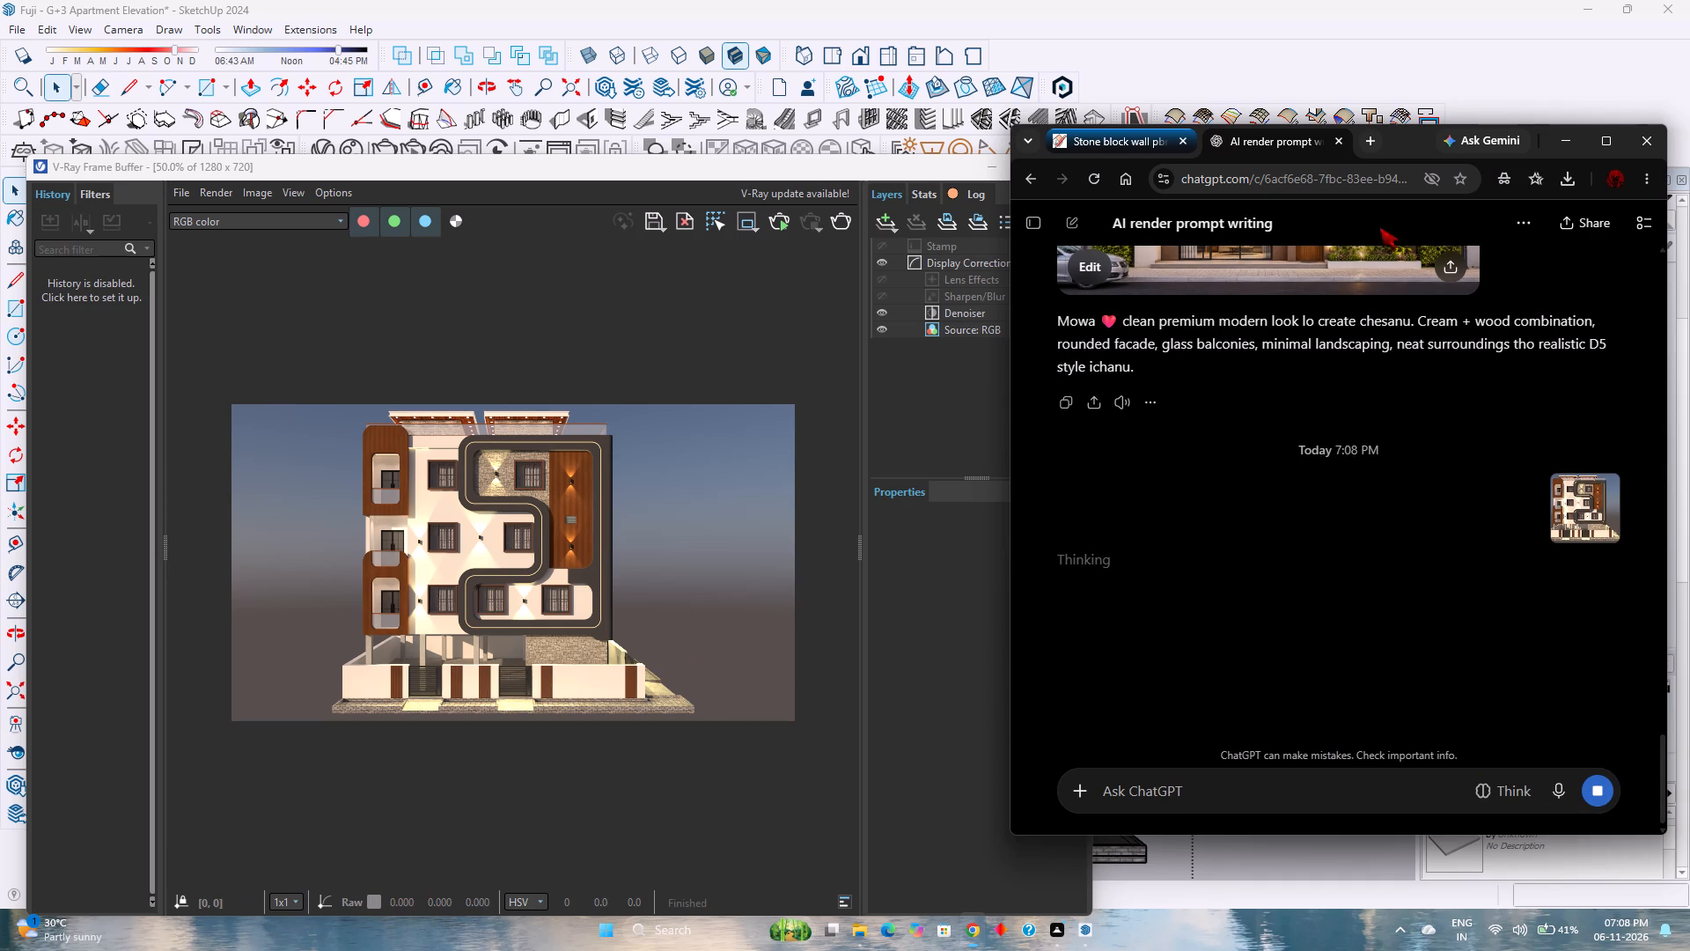
pyautogui.click(1557, 143)
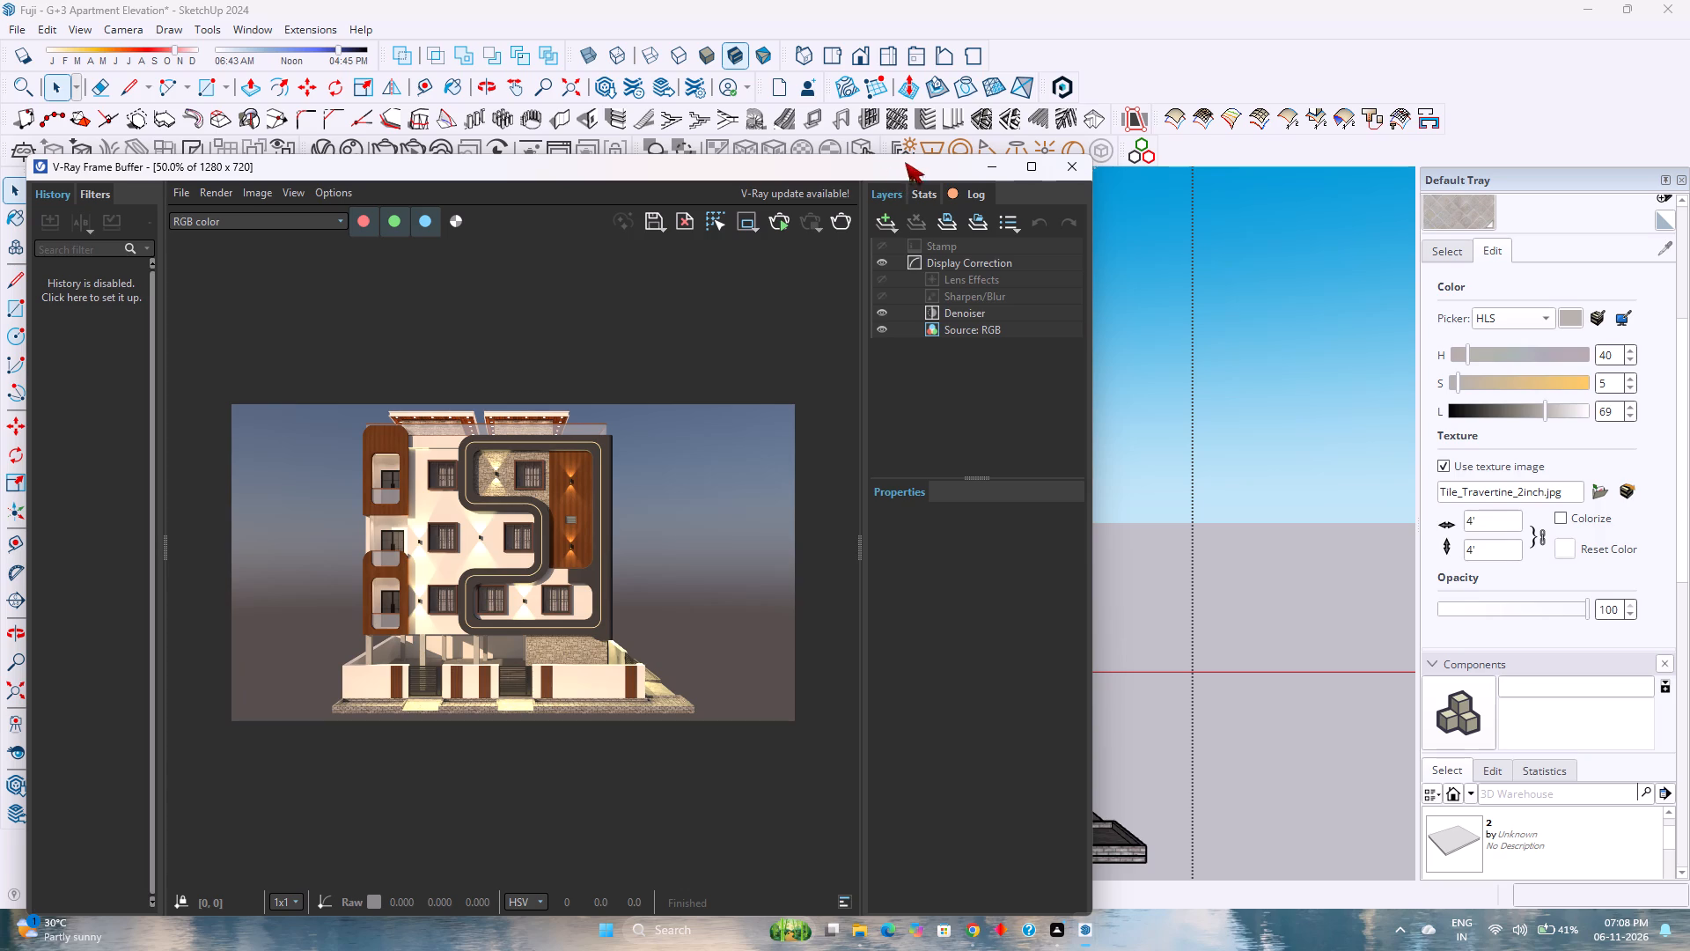
# Start a V-Ray interactive render of a low corner perspective showing the building's front and balcony side.
pyautogui.click(985, 163)
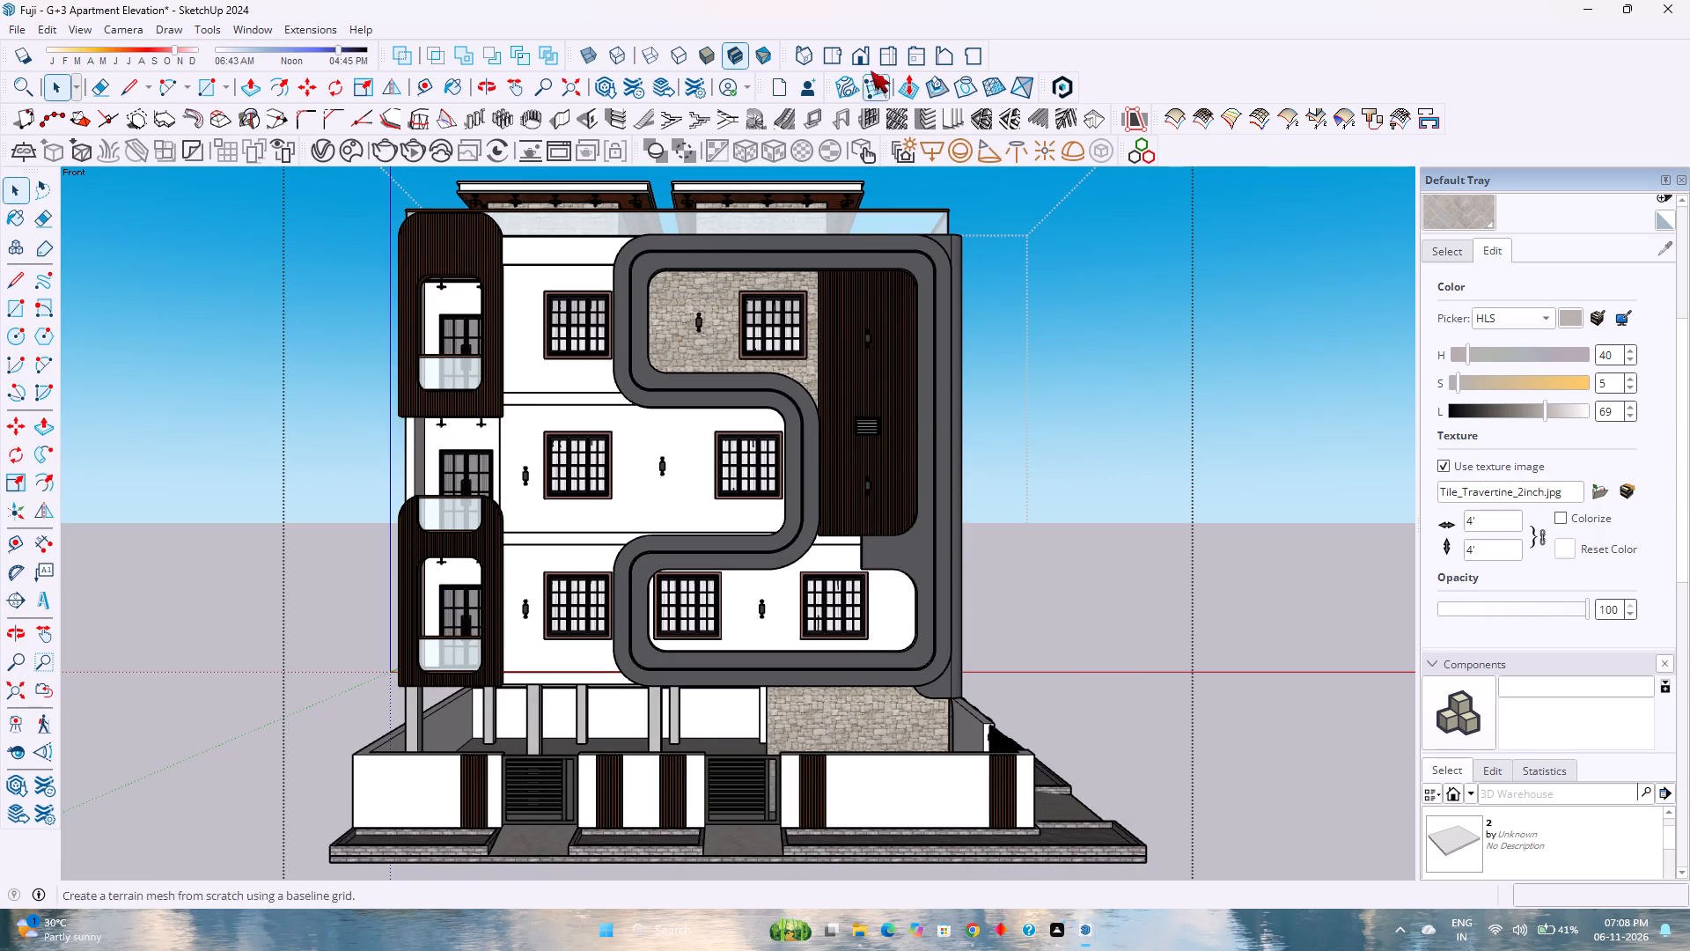
pyautogui.click(808, 55)
pyautogui.scroll(-6, 812, 505)
pyautogui.middleClick(805, 547)
pyautogui.moveTo(805, 547); pyautogui.dragTo(797, 491, button='middle')
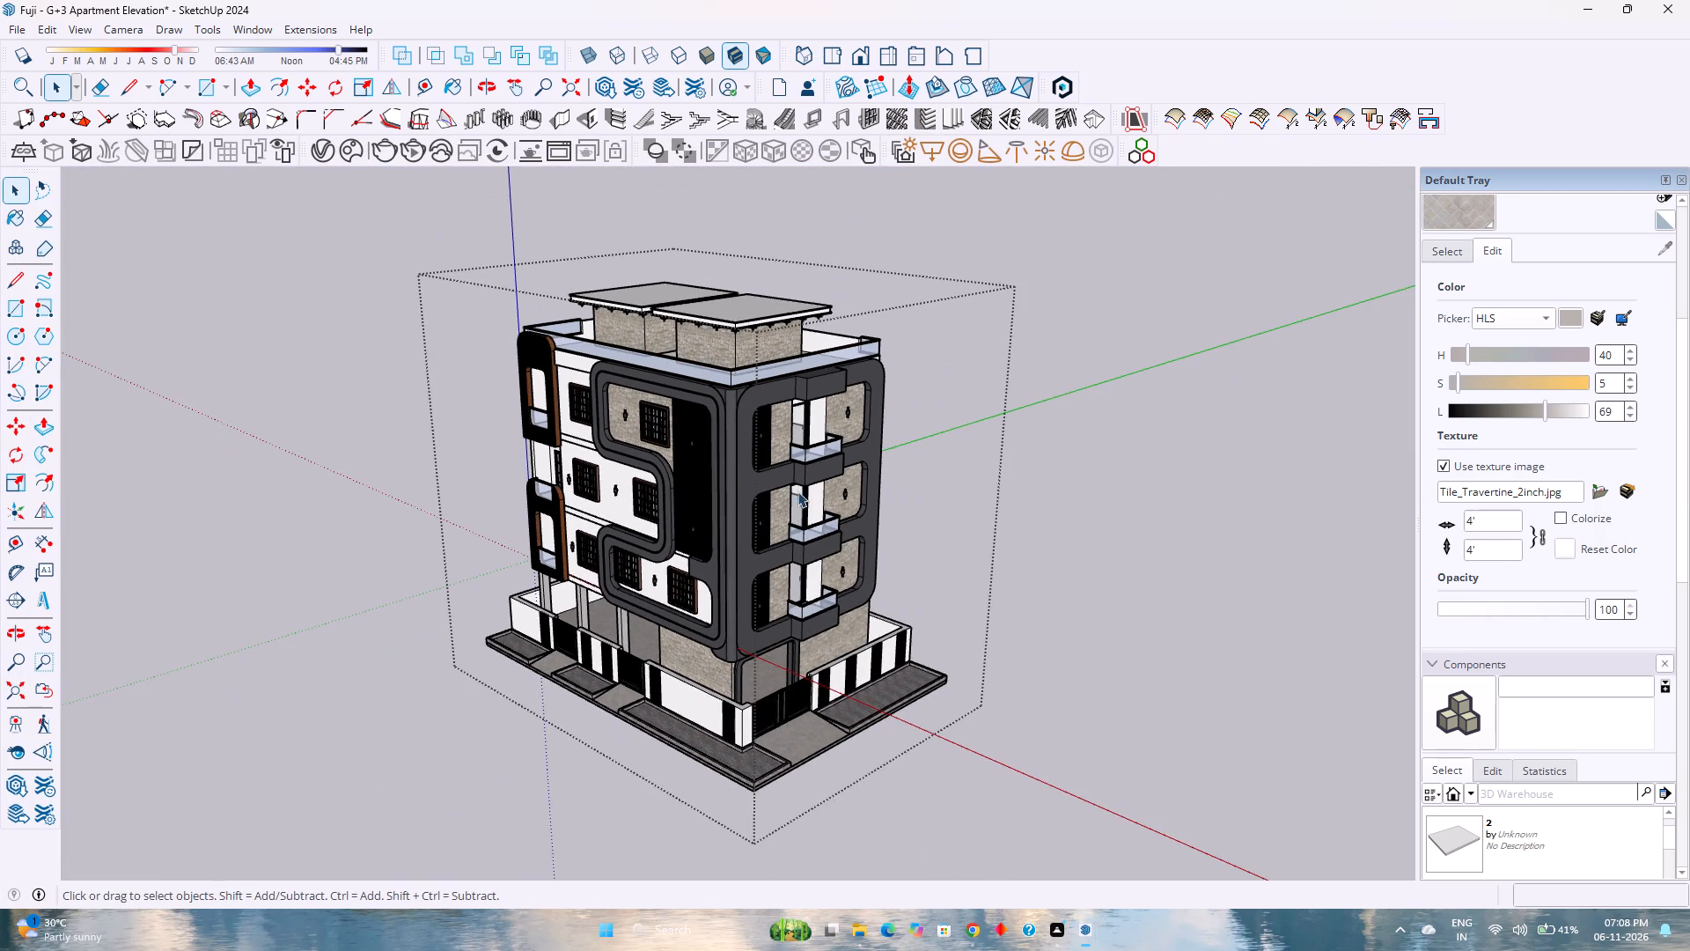
pyautogui.moveTo(797, 491); pyautogui.dragTo(815, 450, button='middle')
pyautogui.middleClick(815, 449)
pyautogui.middleClick(815, 449)
pyautogui.scroll(3, 480, 543)
pyautogui.moveTo(459, 568); pyautogui.dragTo(526, 434, button='middle')
pyautogui.middleClick(526, 434)
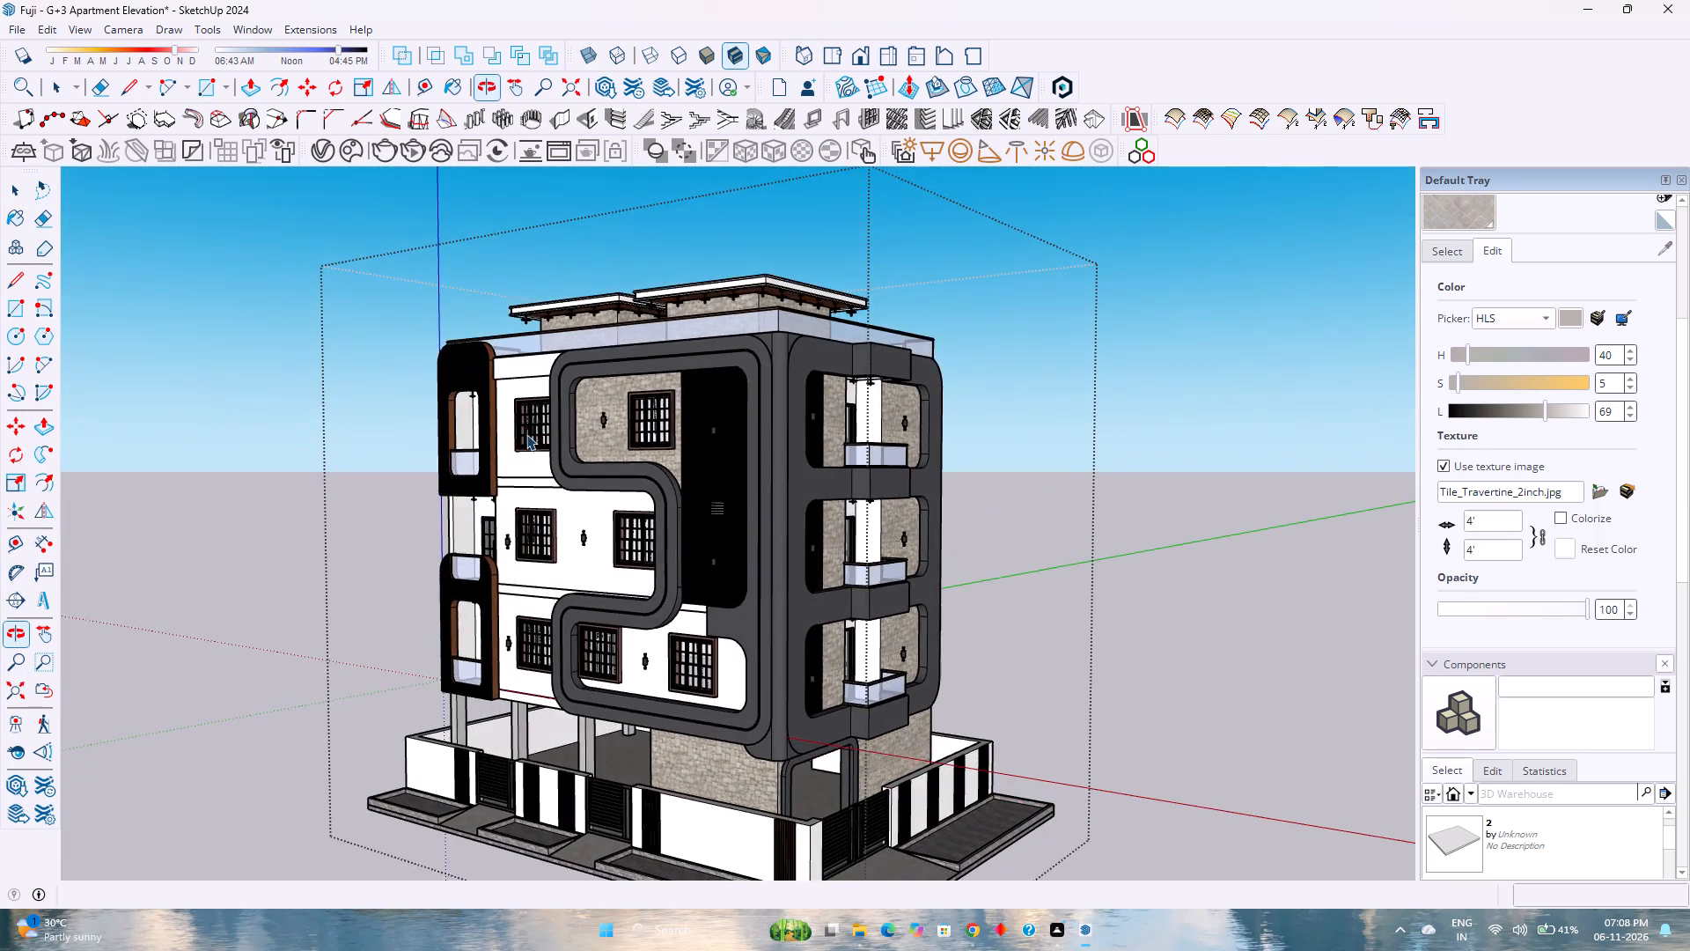
pyautogui.scroll(-3, 526, 433)
pyautogui.scroll(1, 558, 753)
pyautogui.moveTo(558, 752); pyautogui.dragTo(577, 693, button='middle')
pyautogui.scroll(2, 604, 592)
pyautogui.moveTo(604, 589); pyautogui.dragTo(607, 601, button='middle')
pyautogui.middleClick(607, 601)
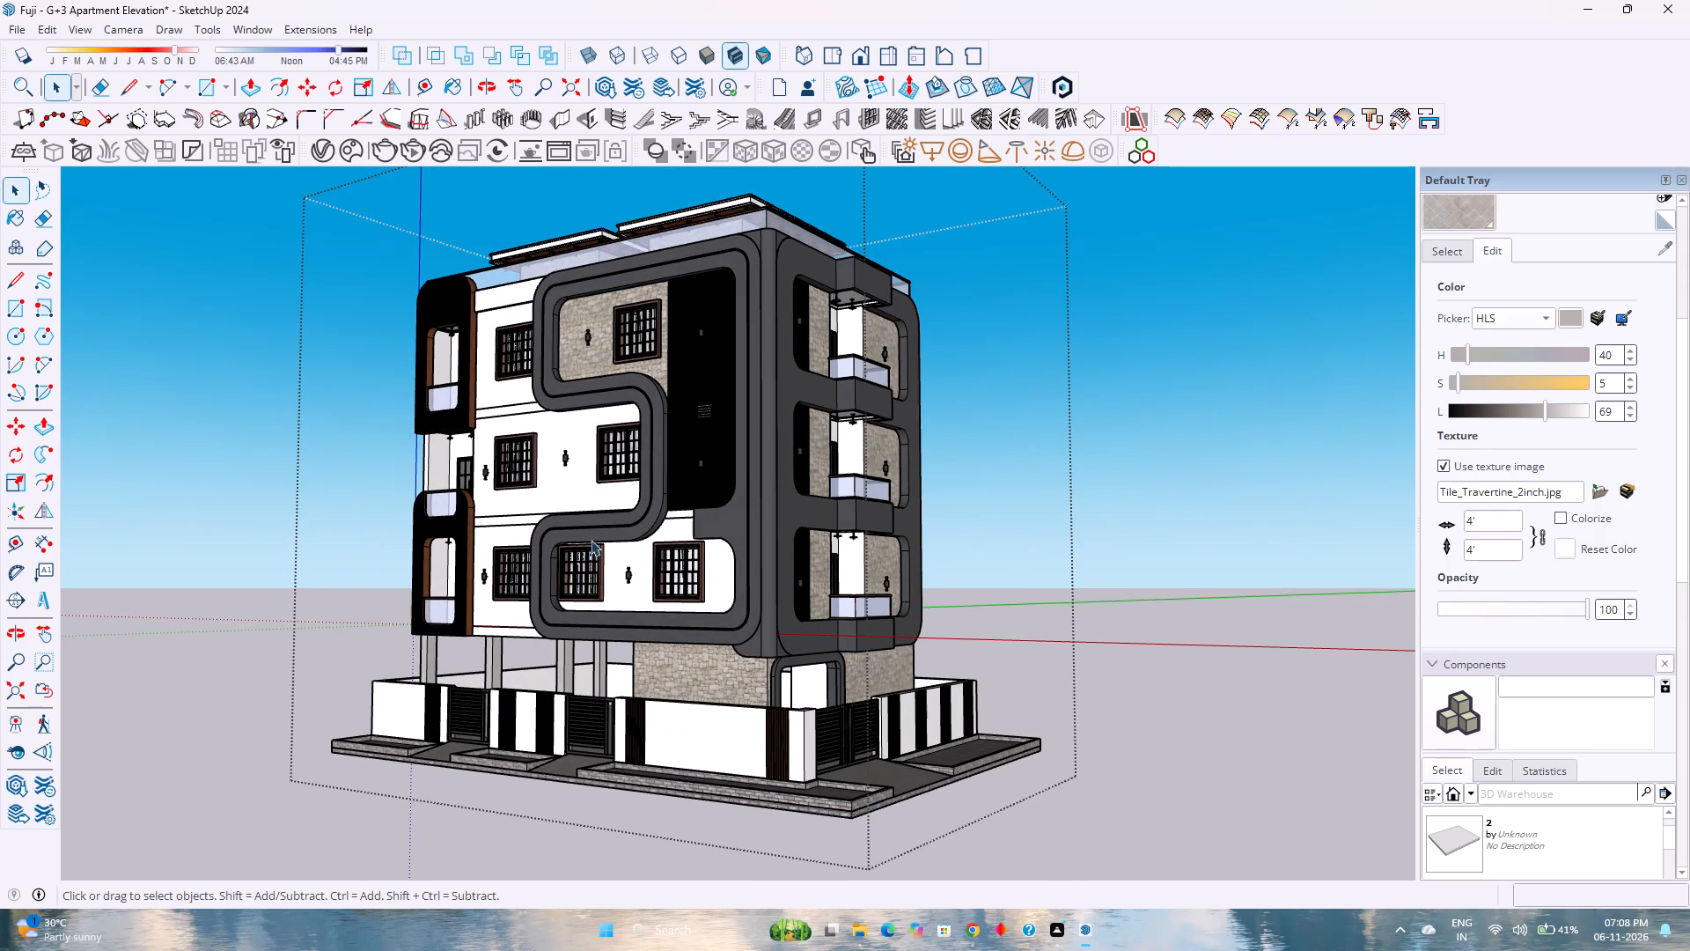
pyautogui.scroll(1, 360, 402)
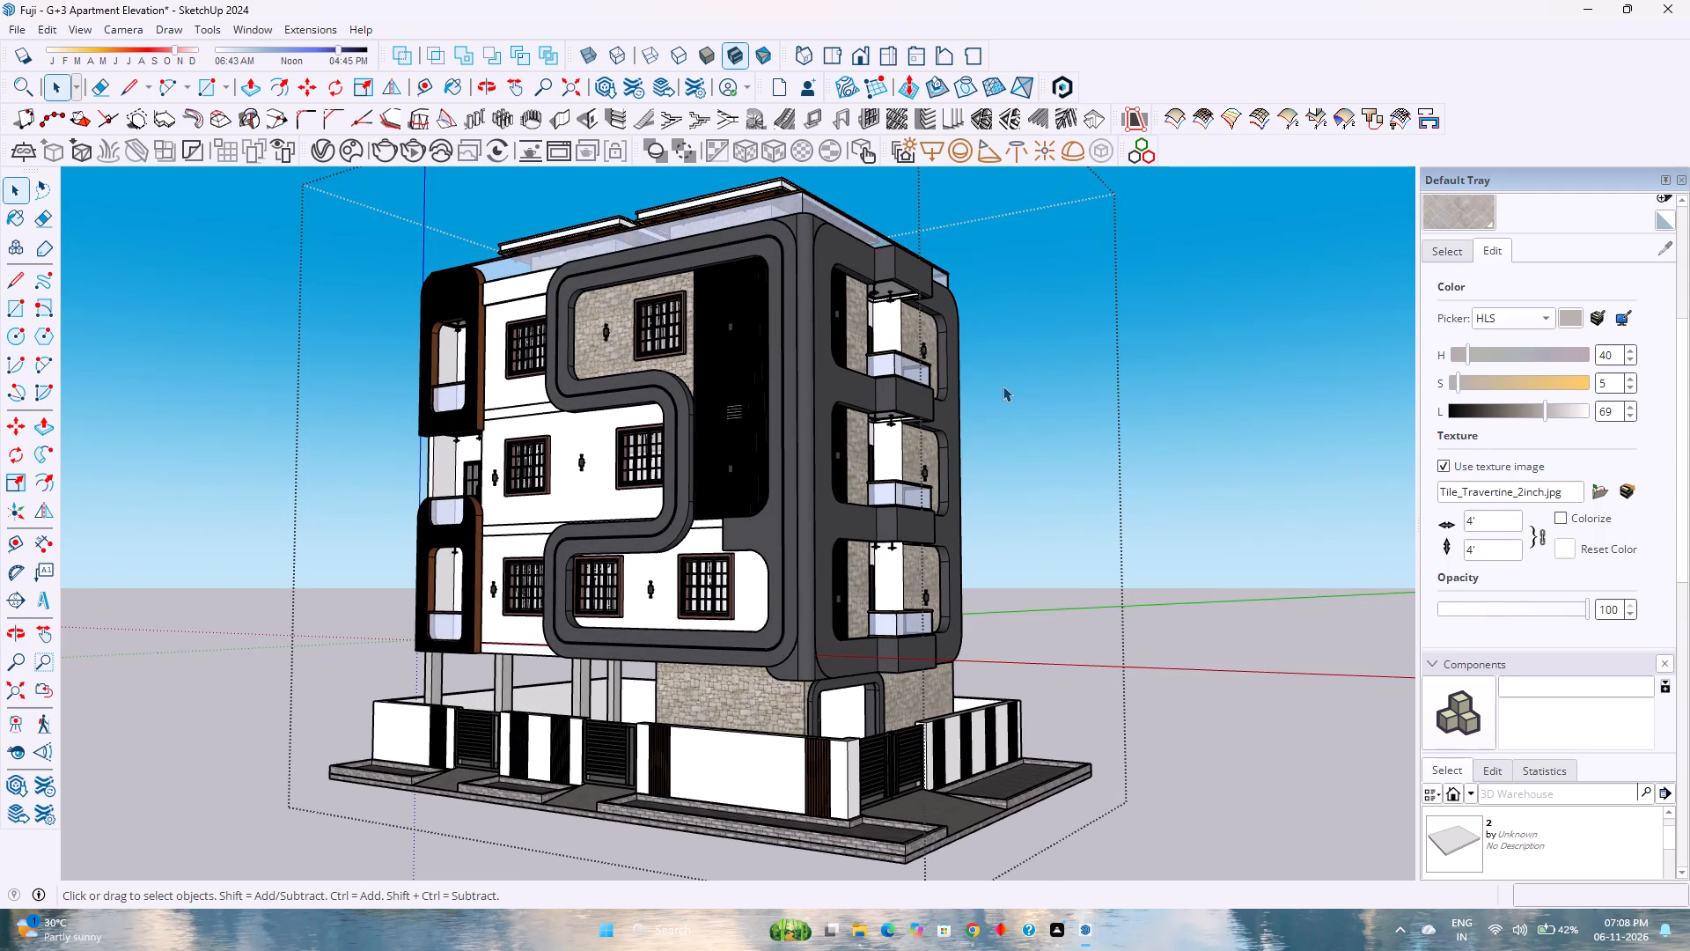
pyautogui.click(411, 145)
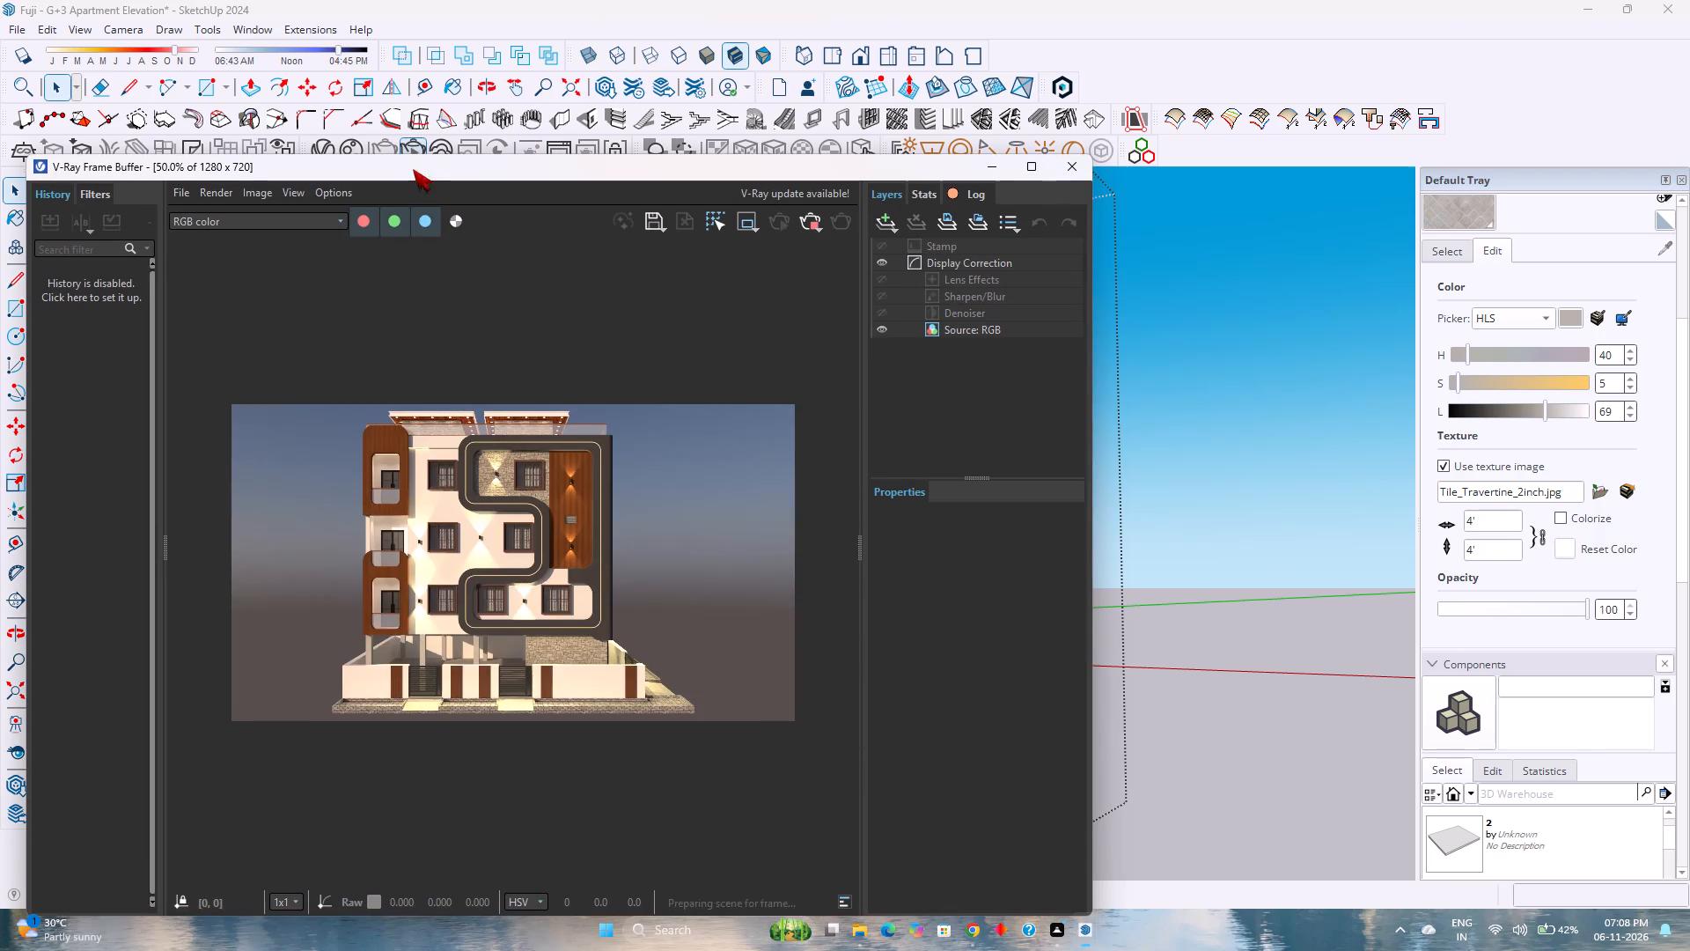
pyautogui.scroll(1, 484, 607)
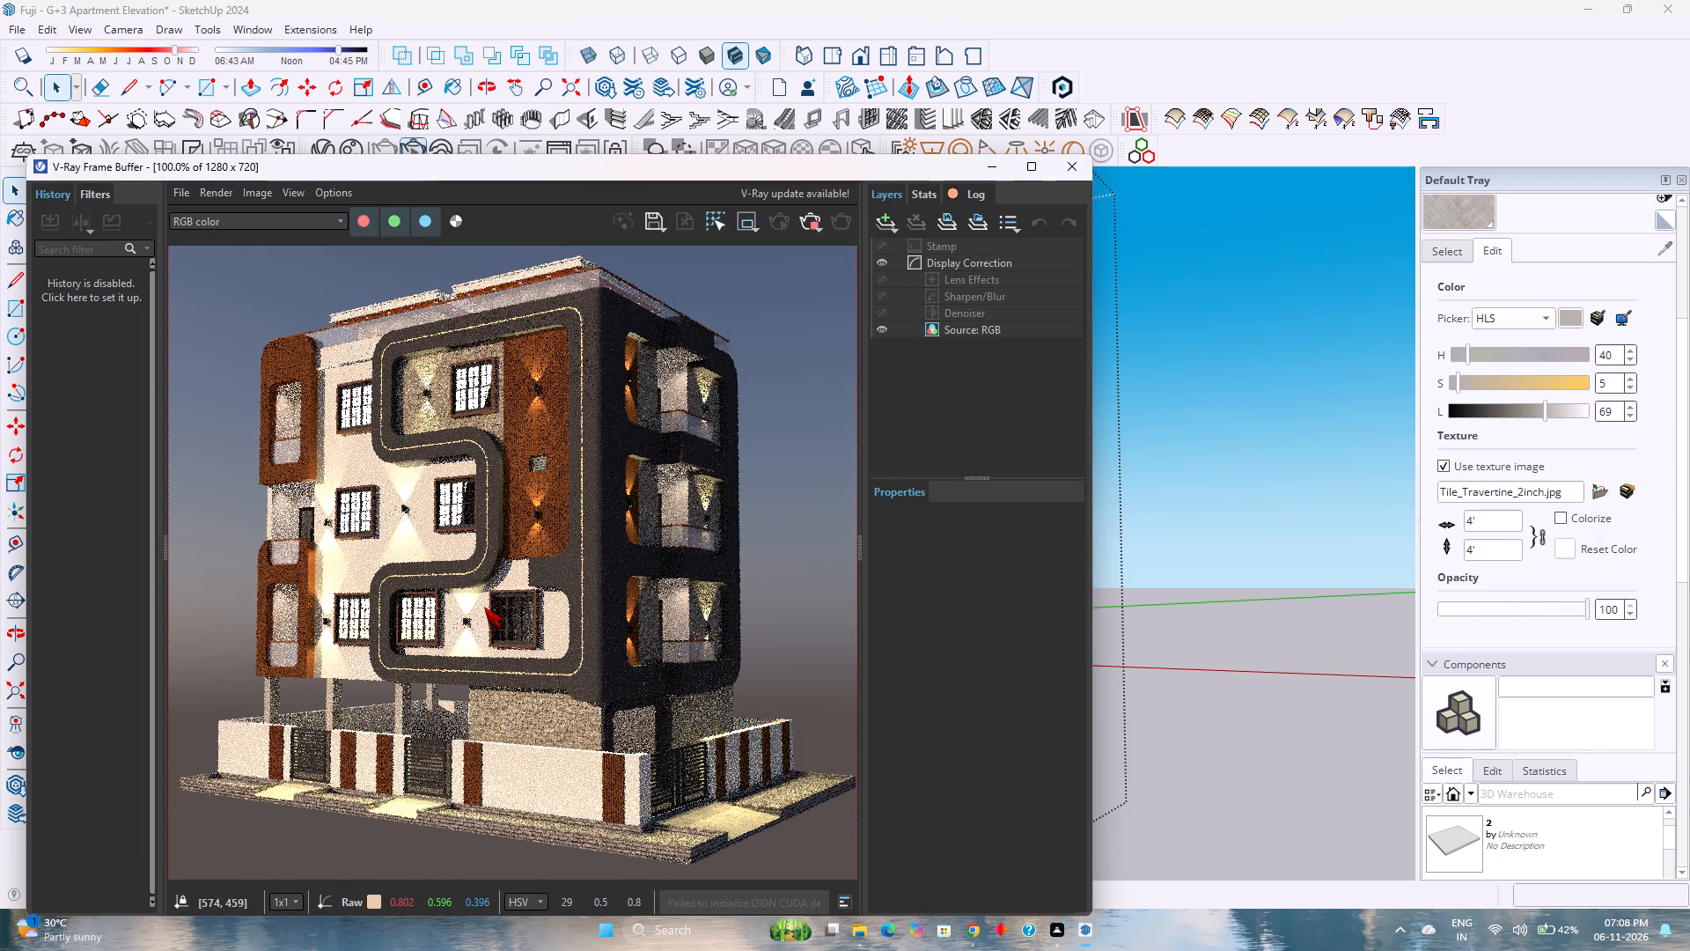
pyautogui.scroll(-1, 484, 607)
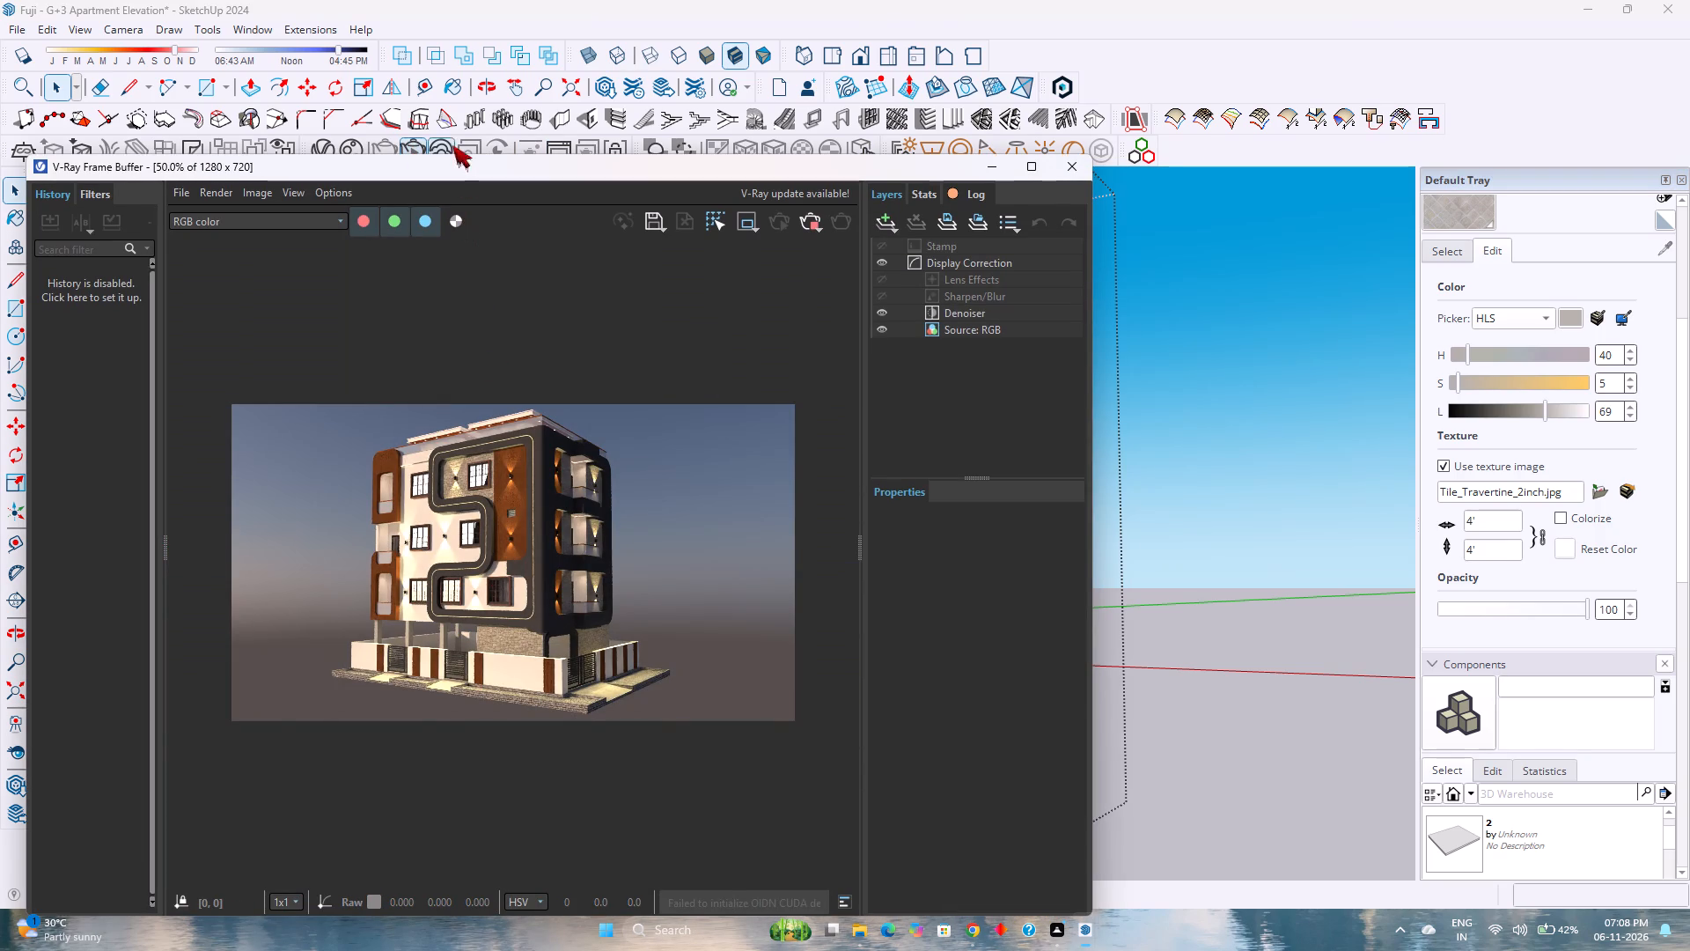
# Stop the interactive render and start a full V-Ray render of the corner perspective.
pyautogui.click(347, 47)
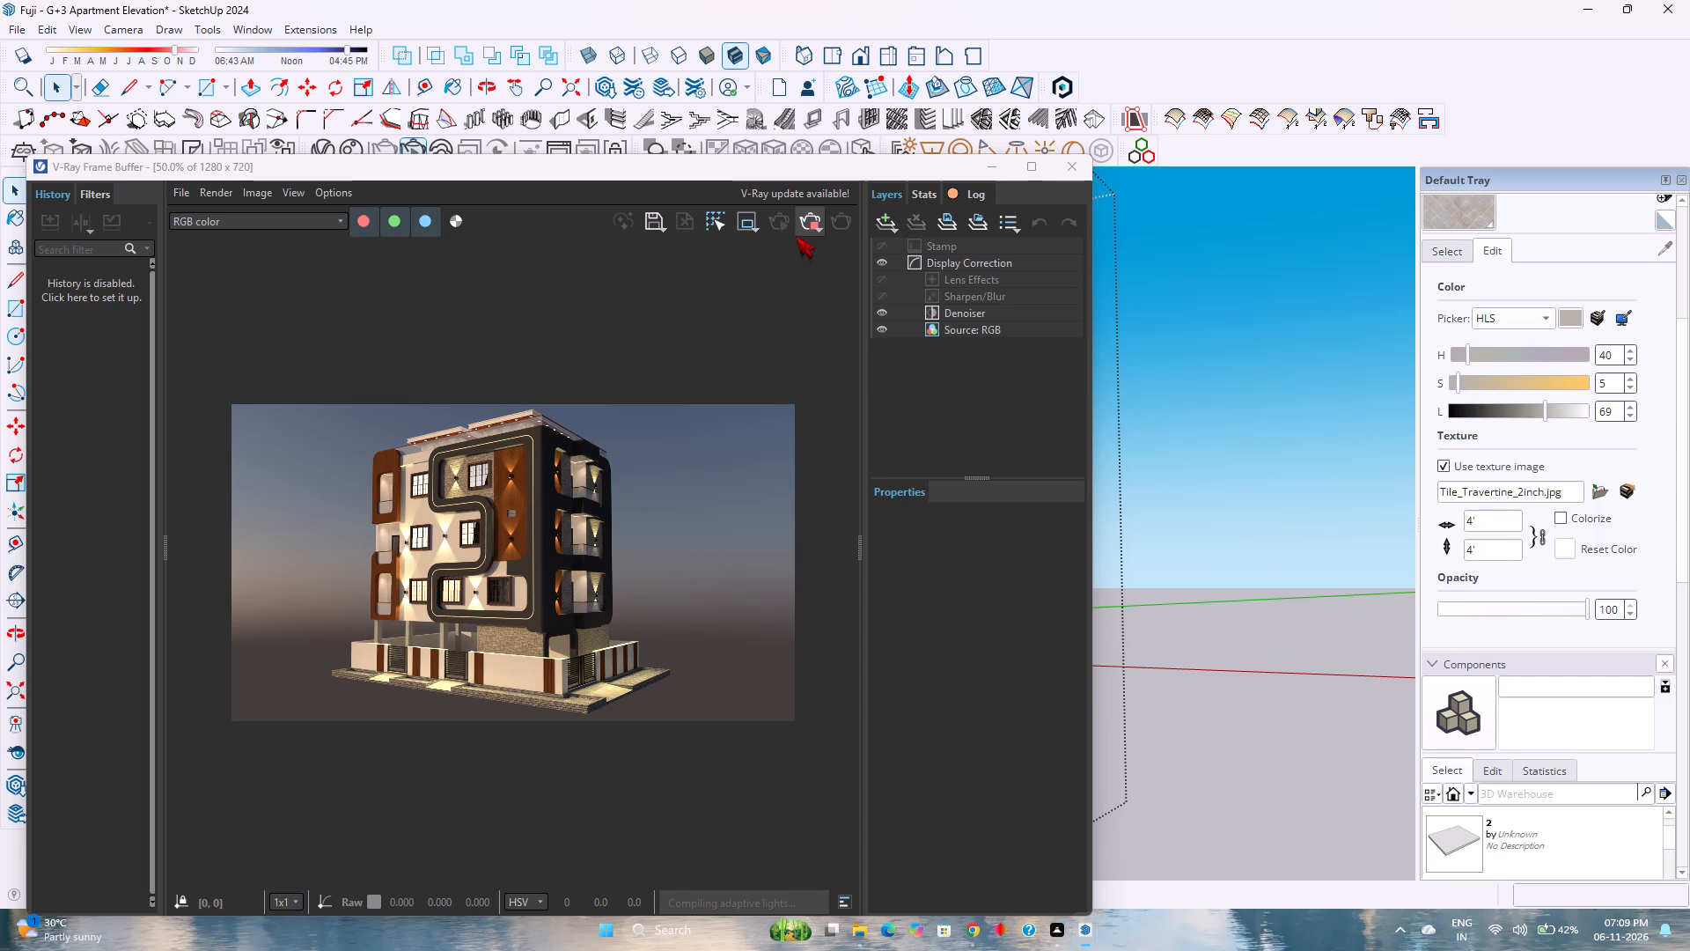
pyautogui.click(812, 225)
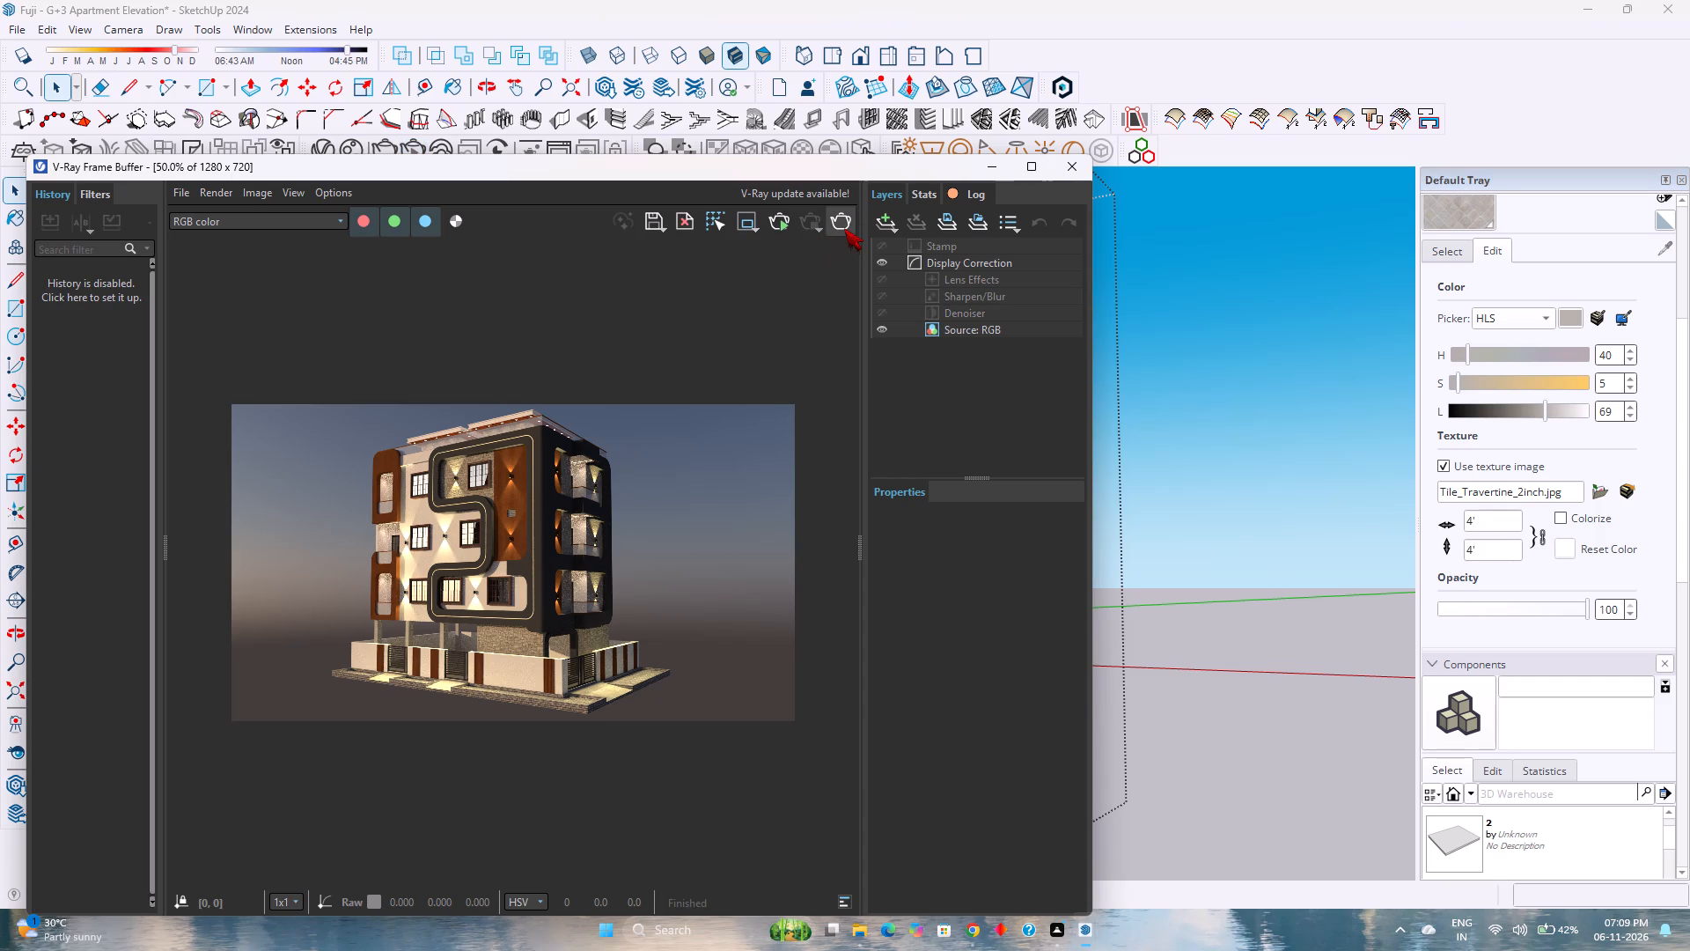
pyautogui.click(844, 228)
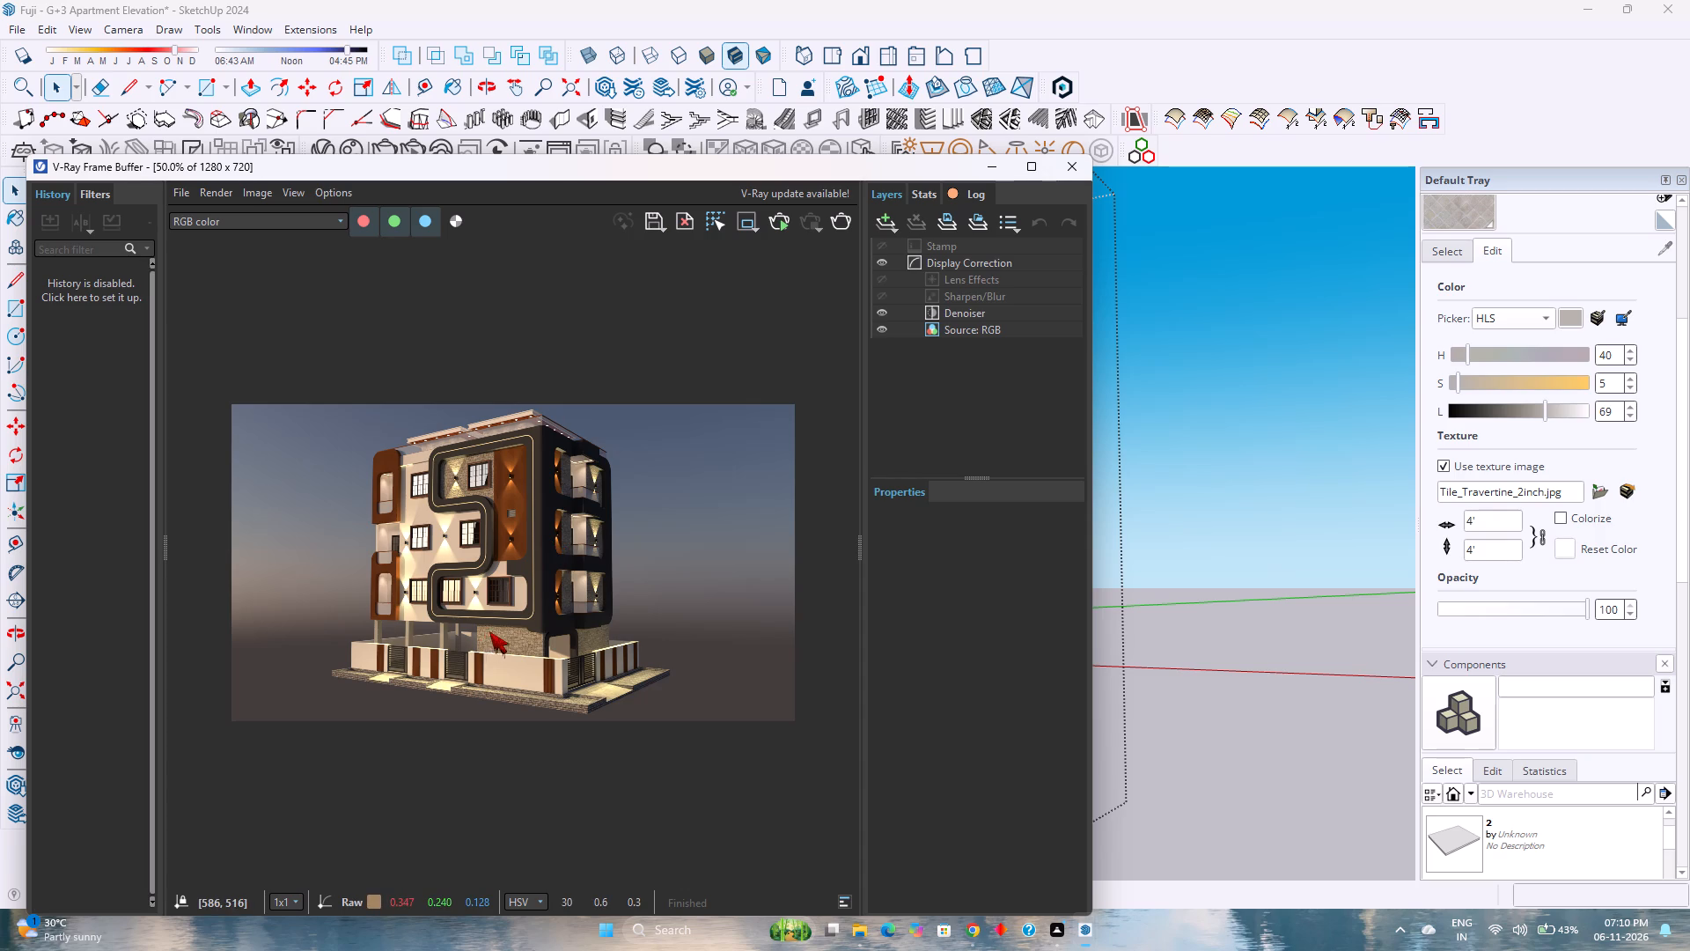
# Examine the corner-view render closely, checking the wall lights, wood and stone cladding, and side balconies.
pyautogui.scroll(-1, 489, 631)
pyautogui.scroll(1, 489, 631)
pyautogui.scroll(-1, 489, 631)
pyautogui.scroll(2, 496, 621)
pyautogui.scroll(-2, 496, 621)
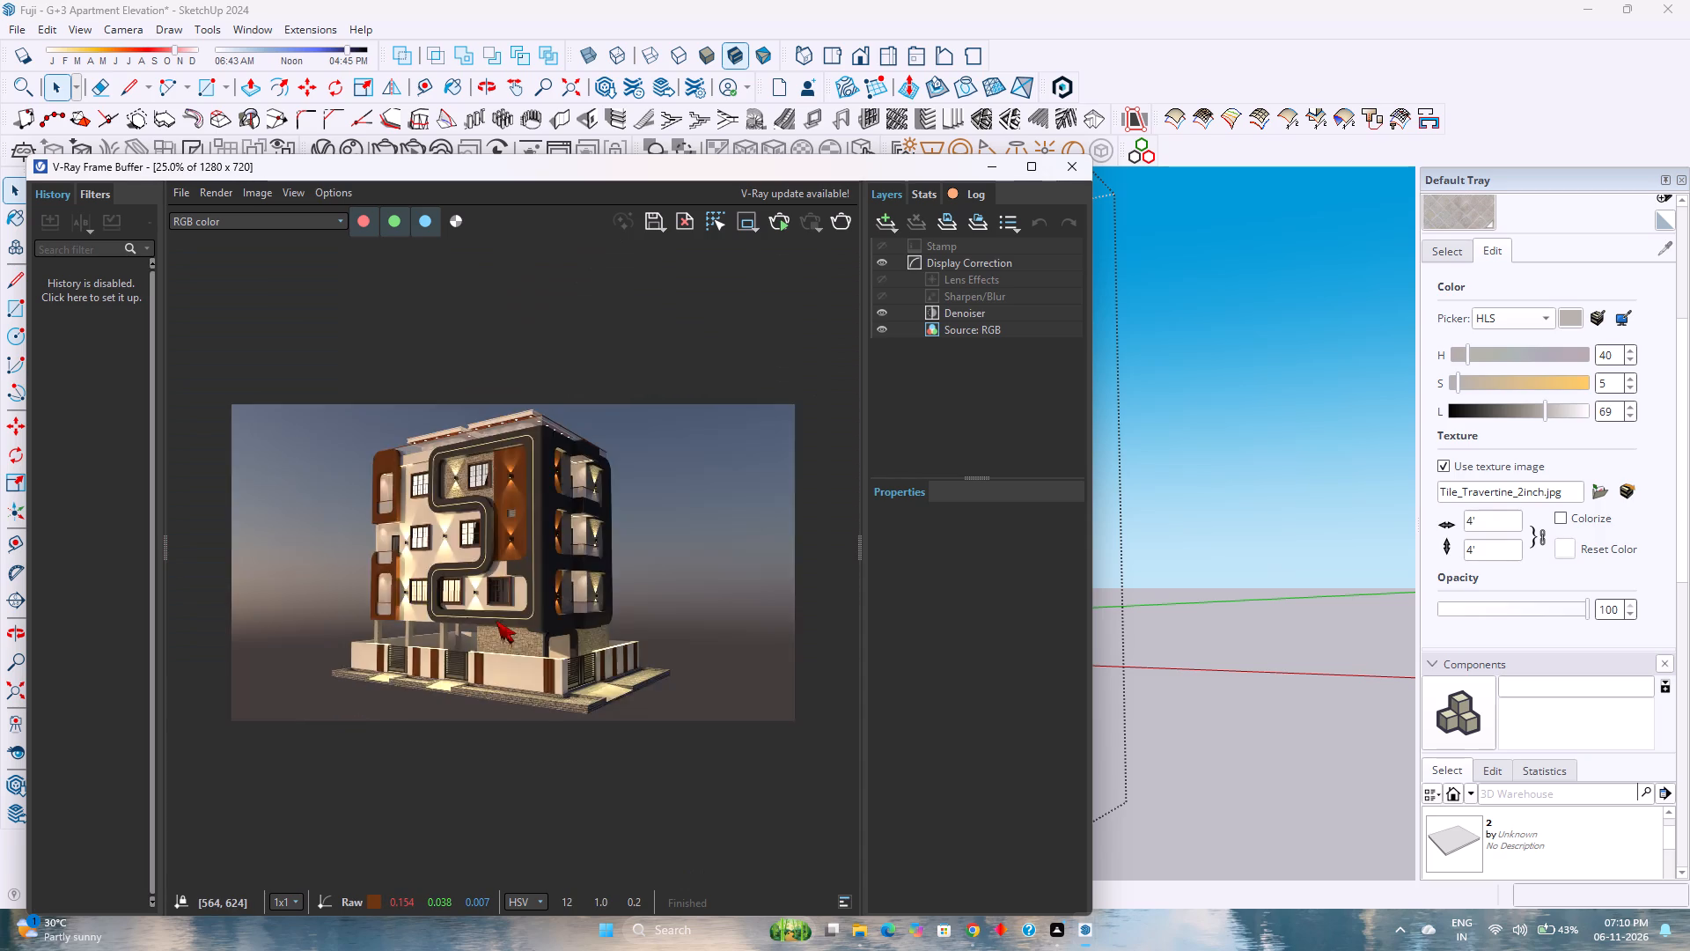
pyautogui.scroll(2, 496, 621)
pyautogui.scroll(1, 539, 512)
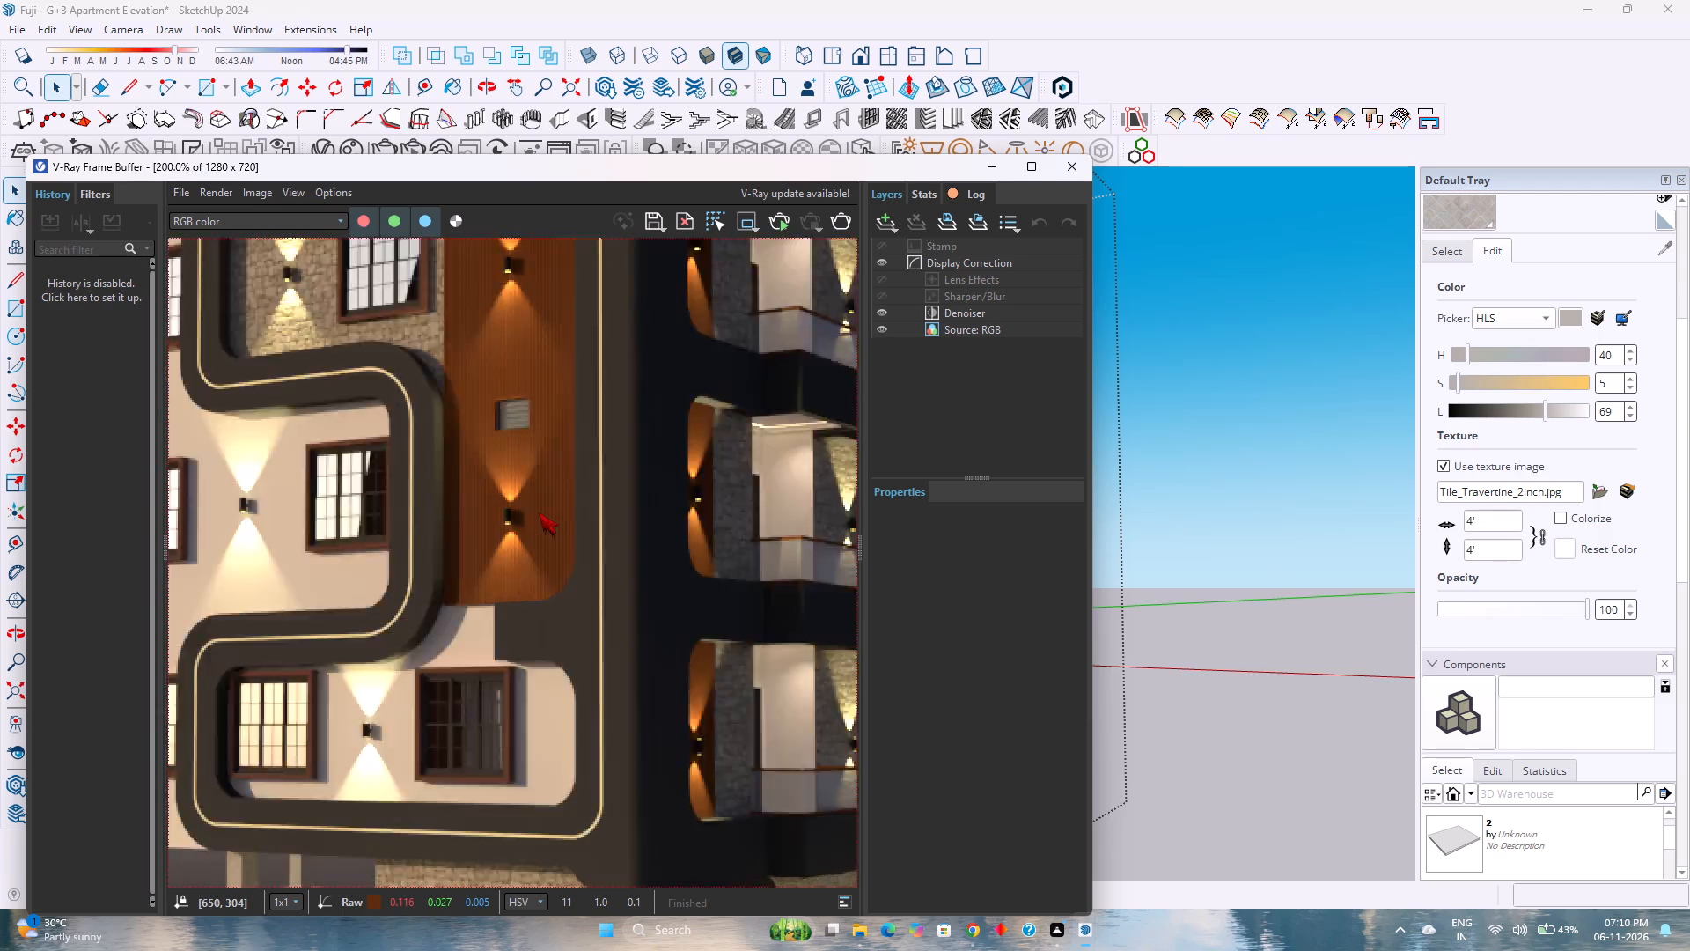
pyautogui.scroll(1, 539, 512)
pyautogui.scroll(-2, 539, 512)
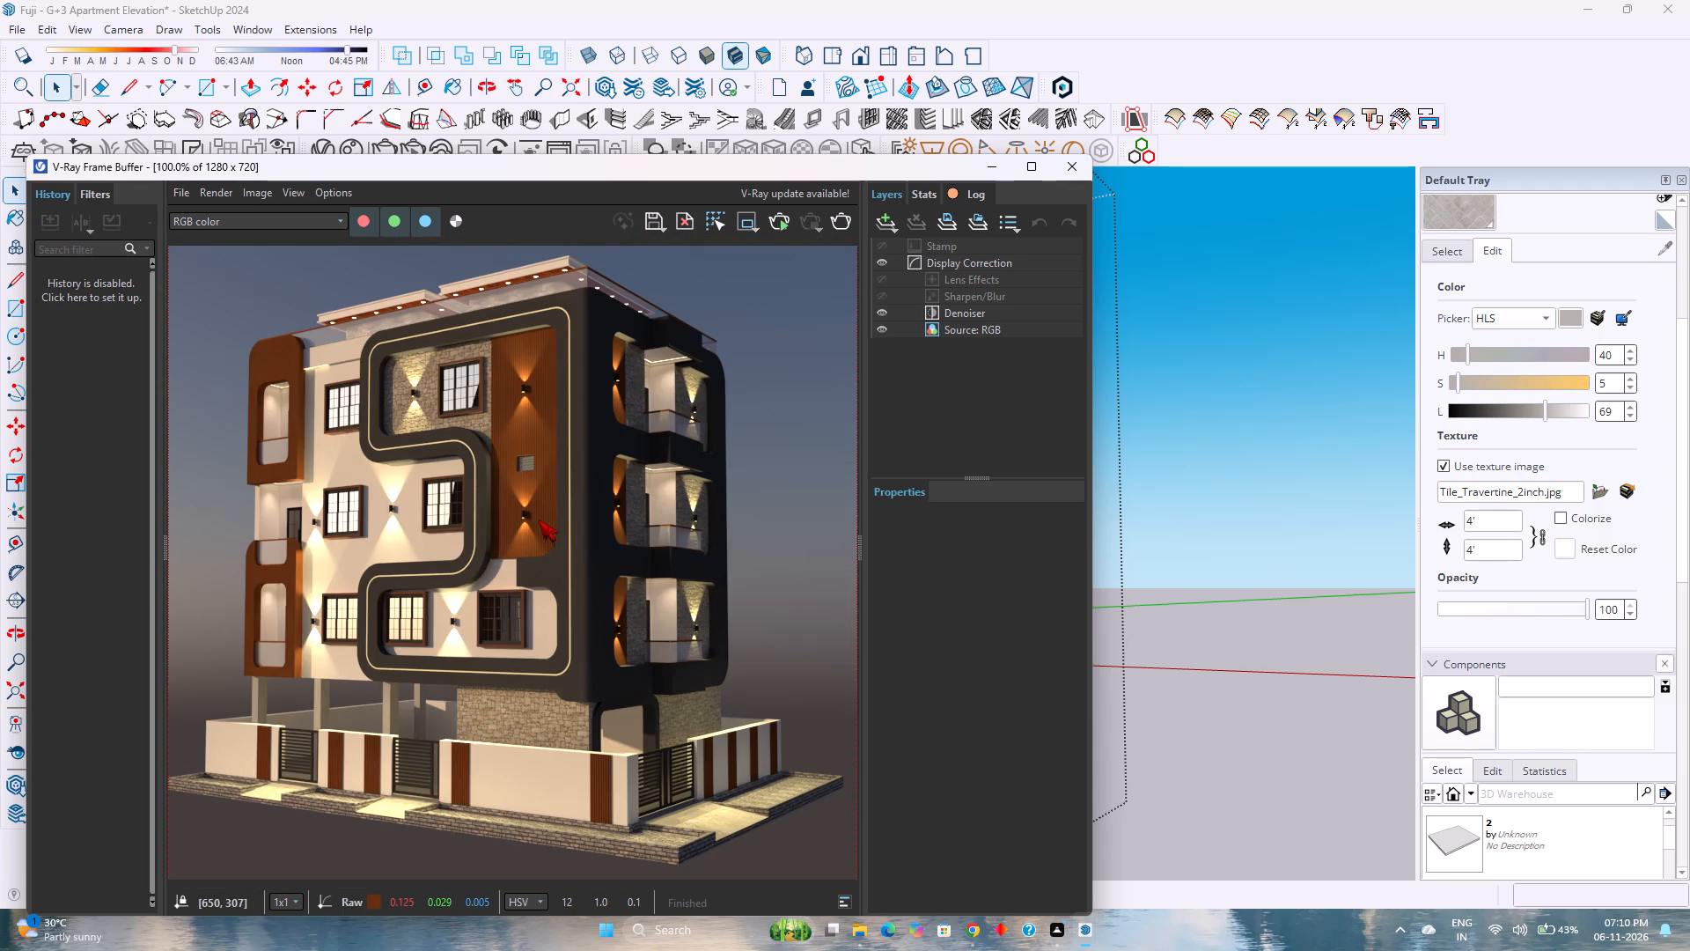
pyautogui.scroll(-1, 539, 520)
pyautogui.scroll(1, 539, 520)
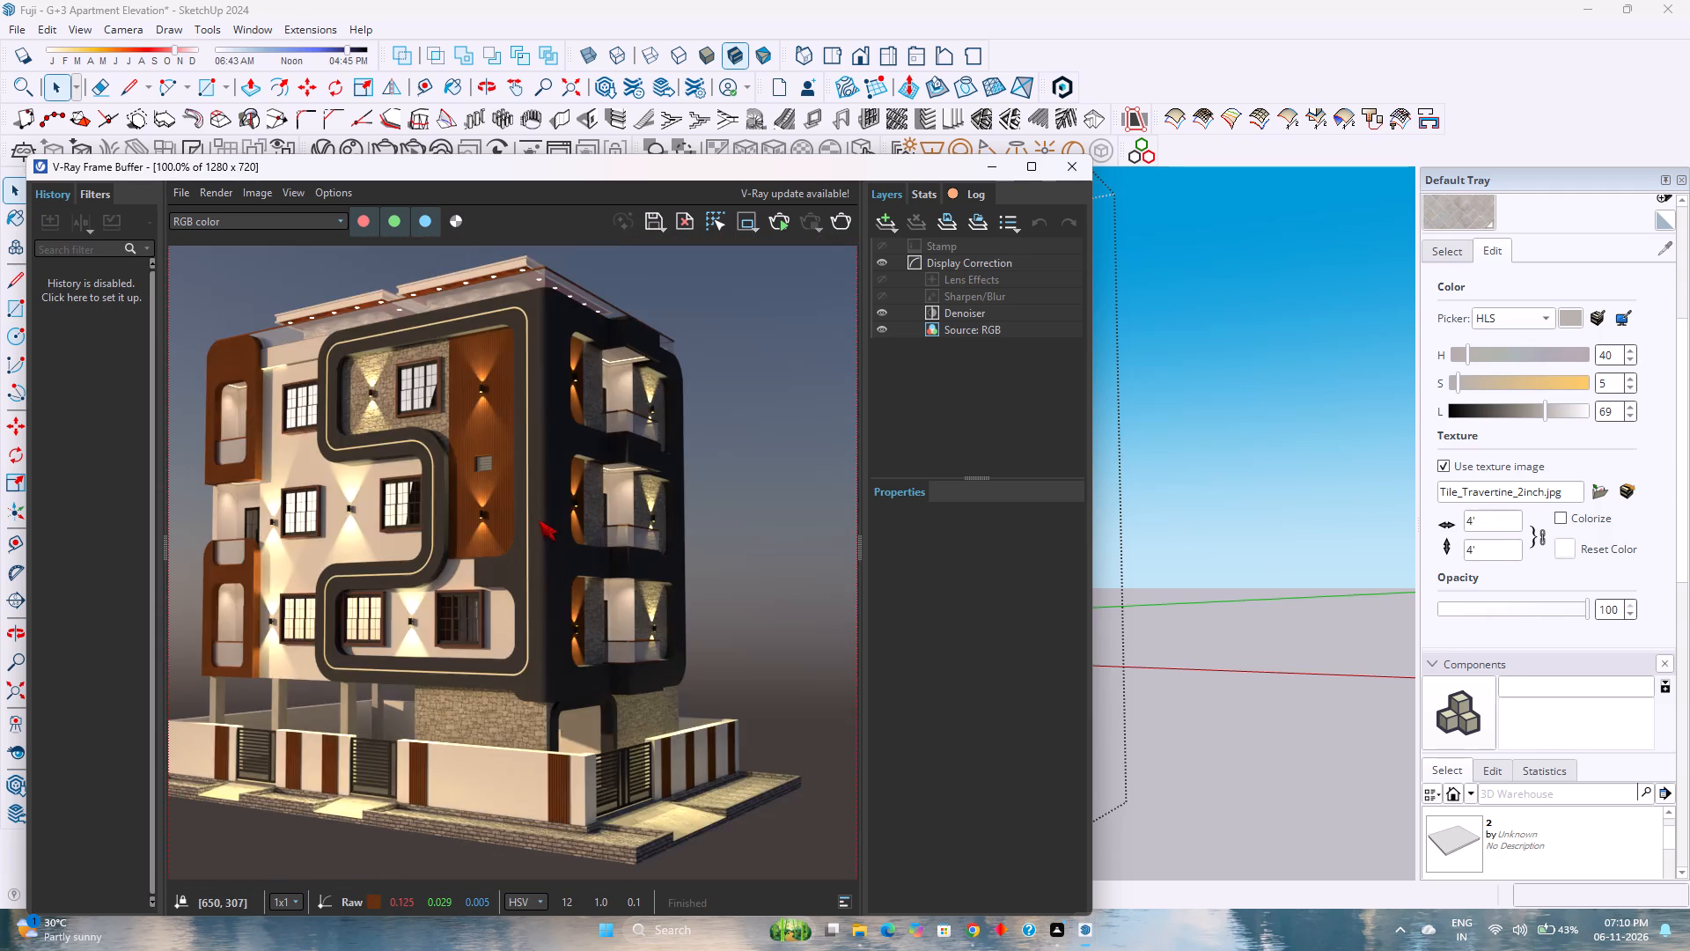
pyautogui.scroll(-1, 539, 520)
pyautogui.scroll(1, 539, 520)
pyautogui.scroll(-1, 539, 520)
pyautogui.scroll(1, 539, 520)
pyautogui.scroll(-1, 539, 520)
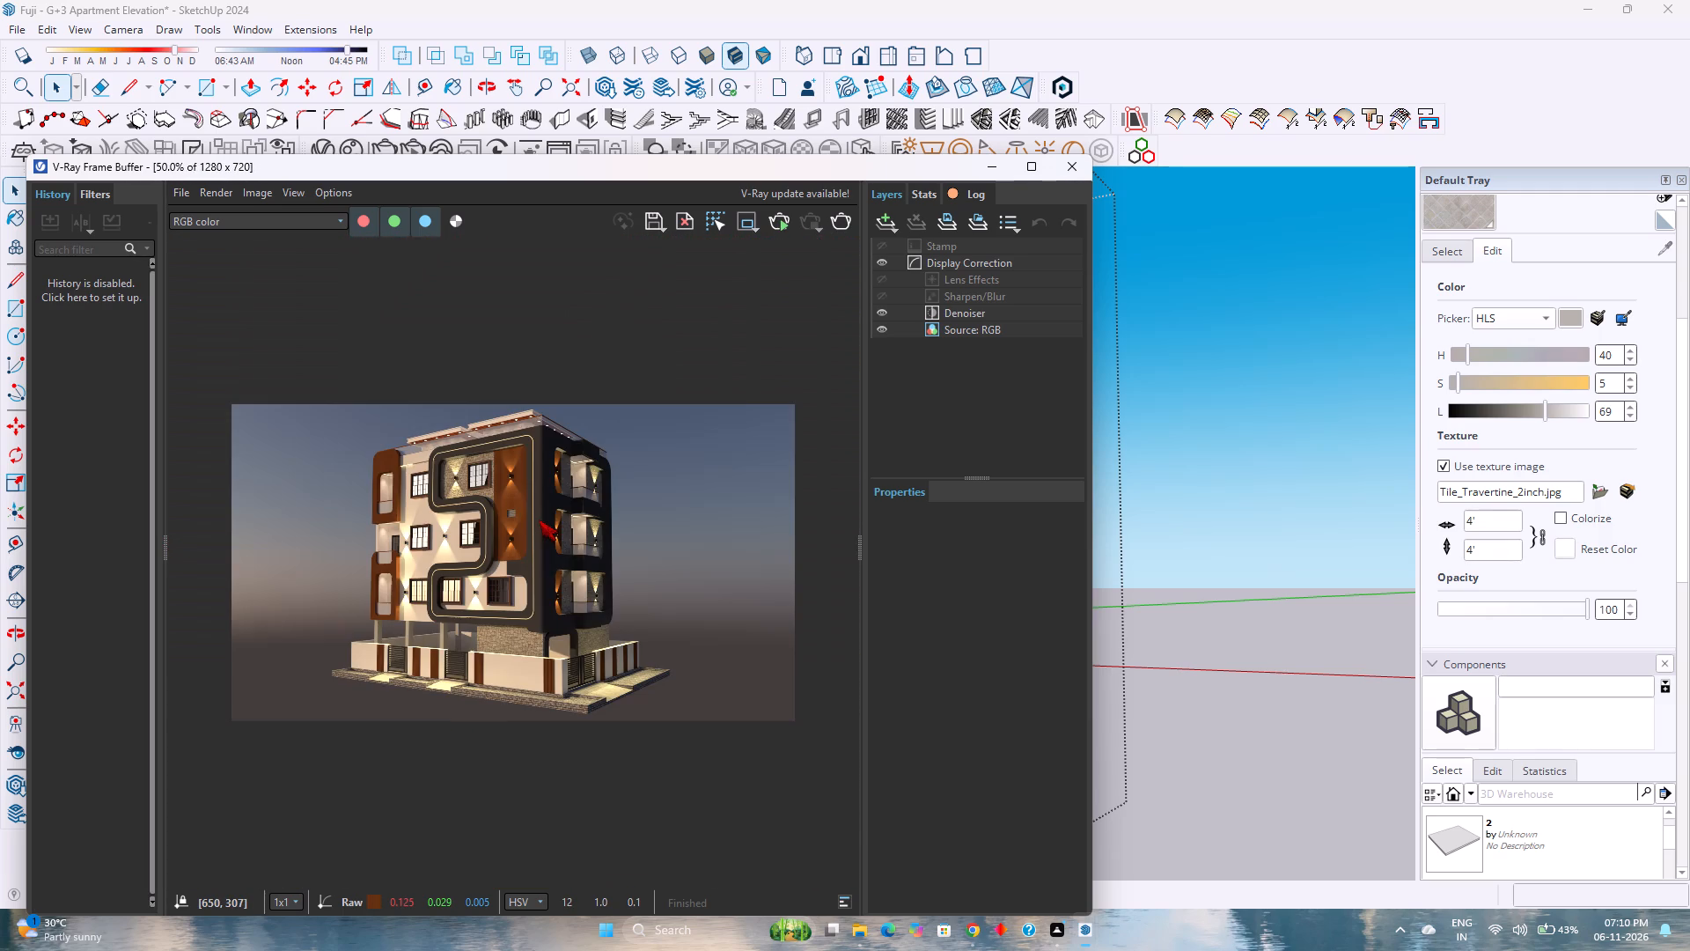
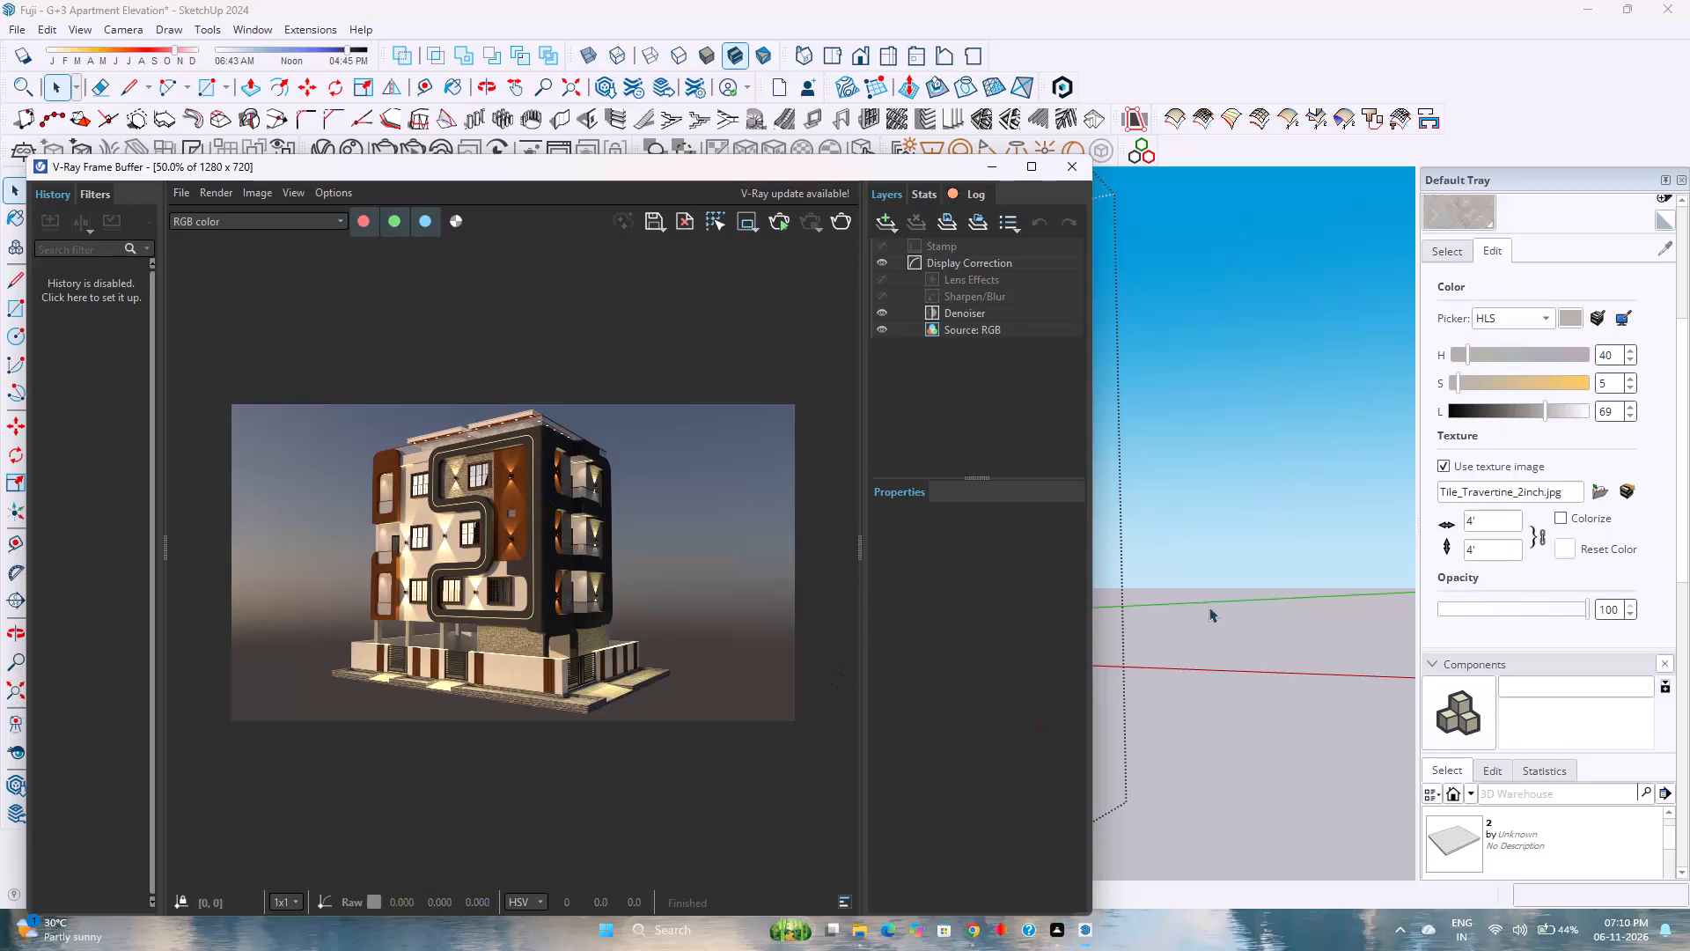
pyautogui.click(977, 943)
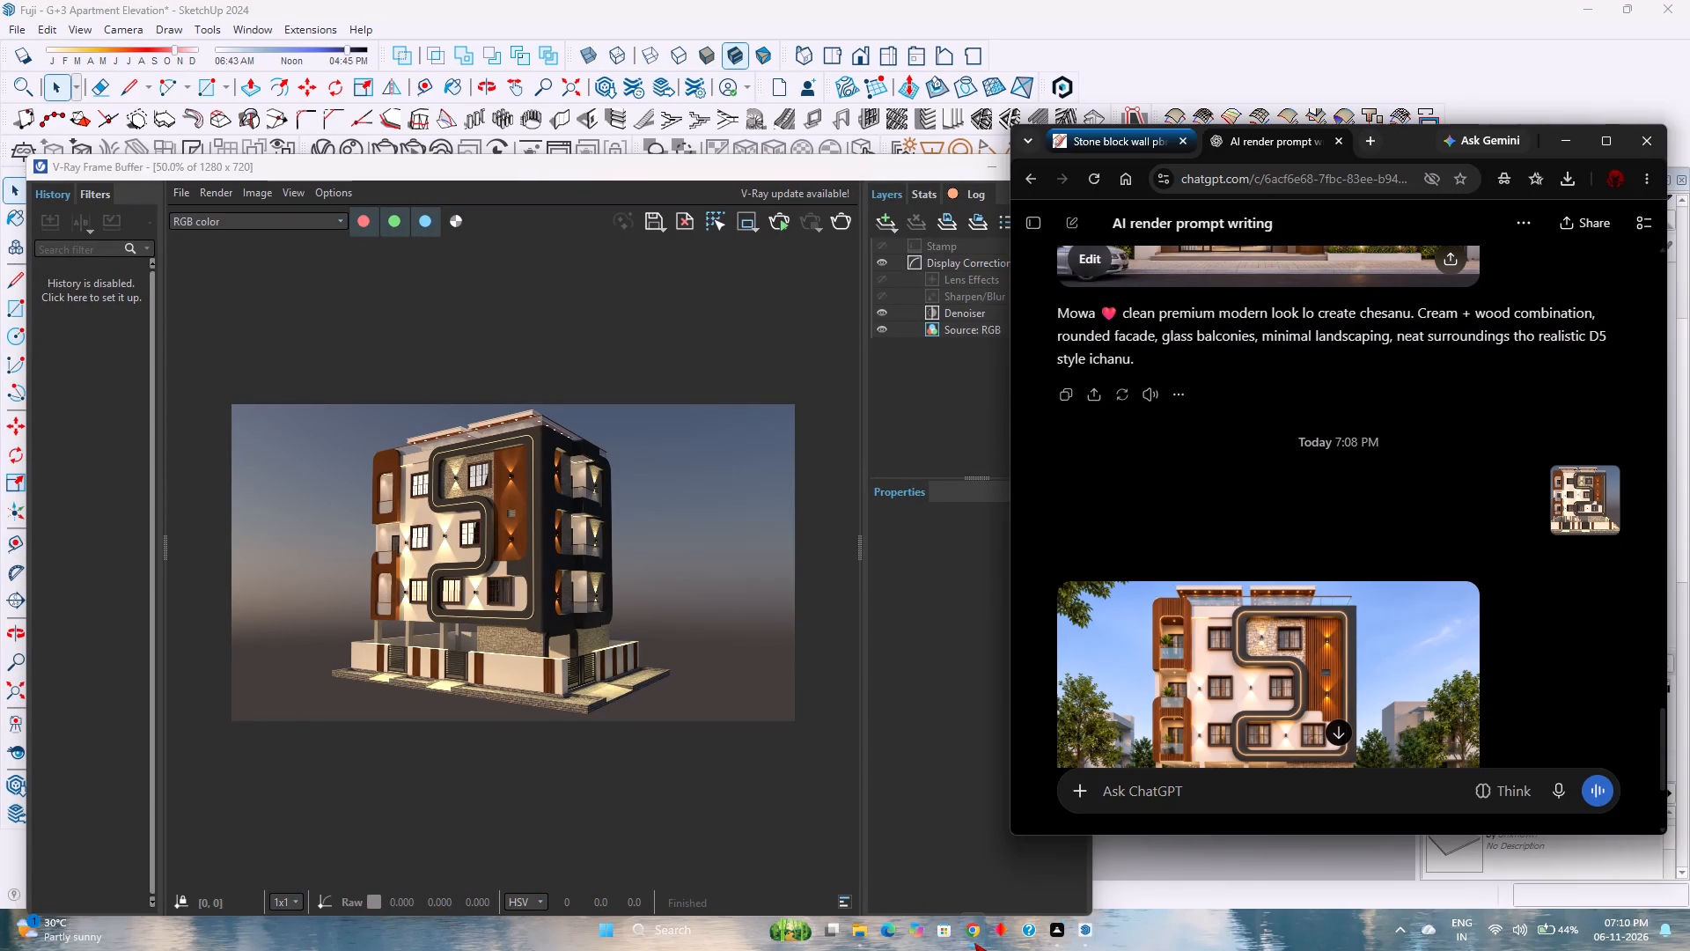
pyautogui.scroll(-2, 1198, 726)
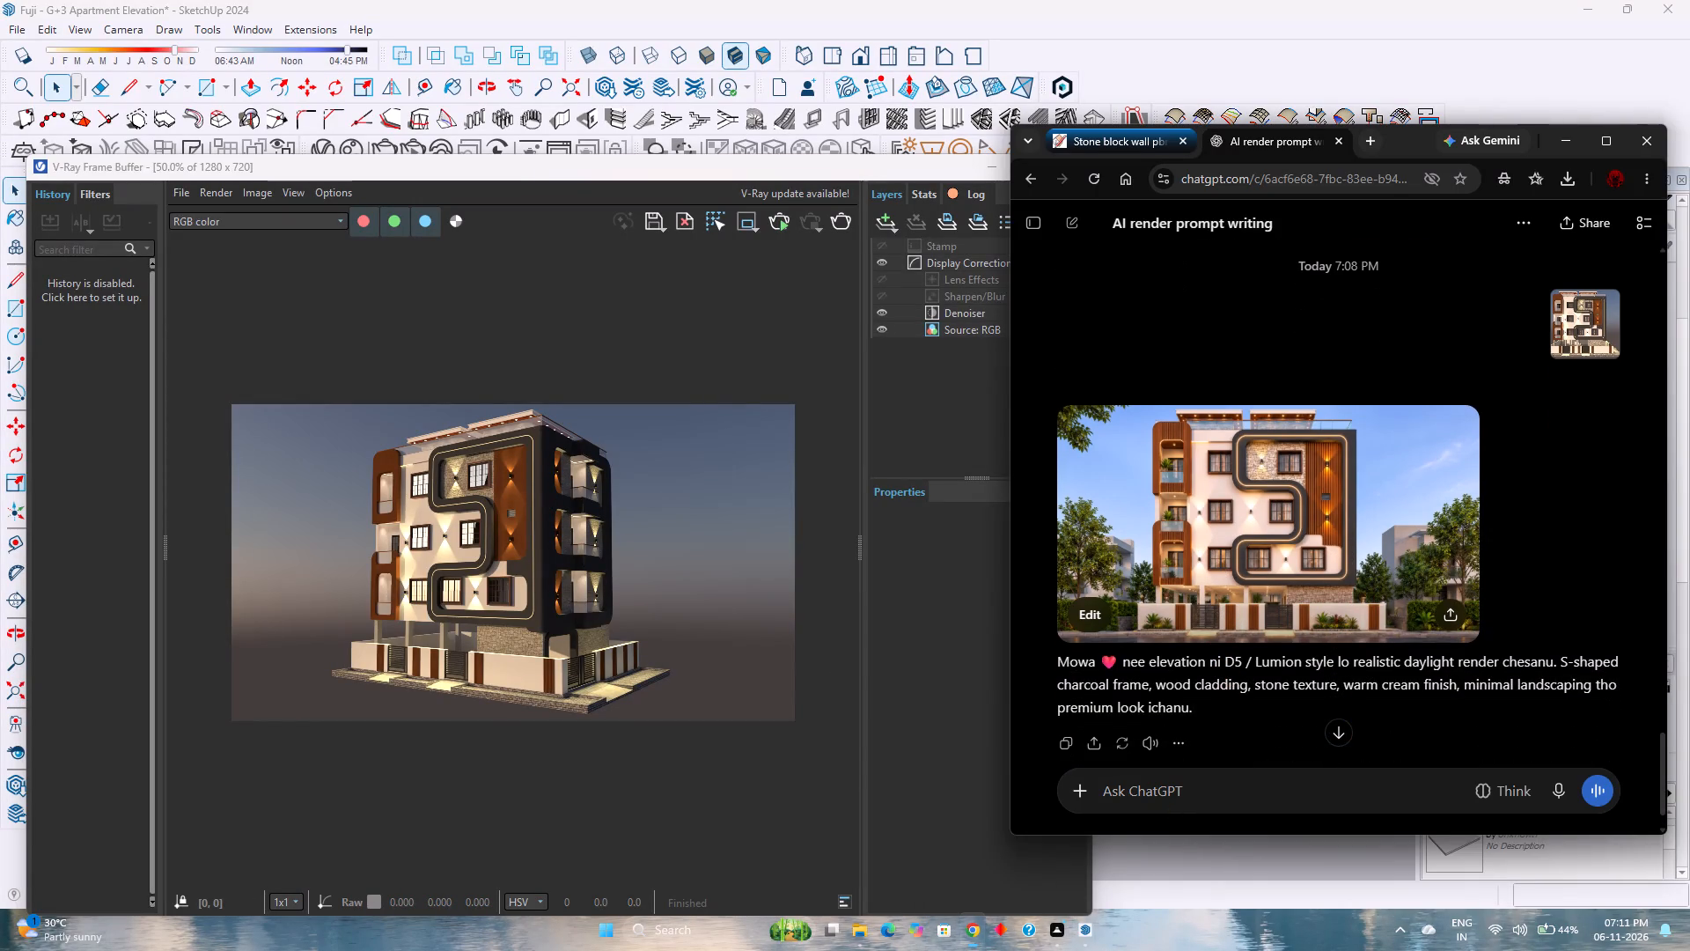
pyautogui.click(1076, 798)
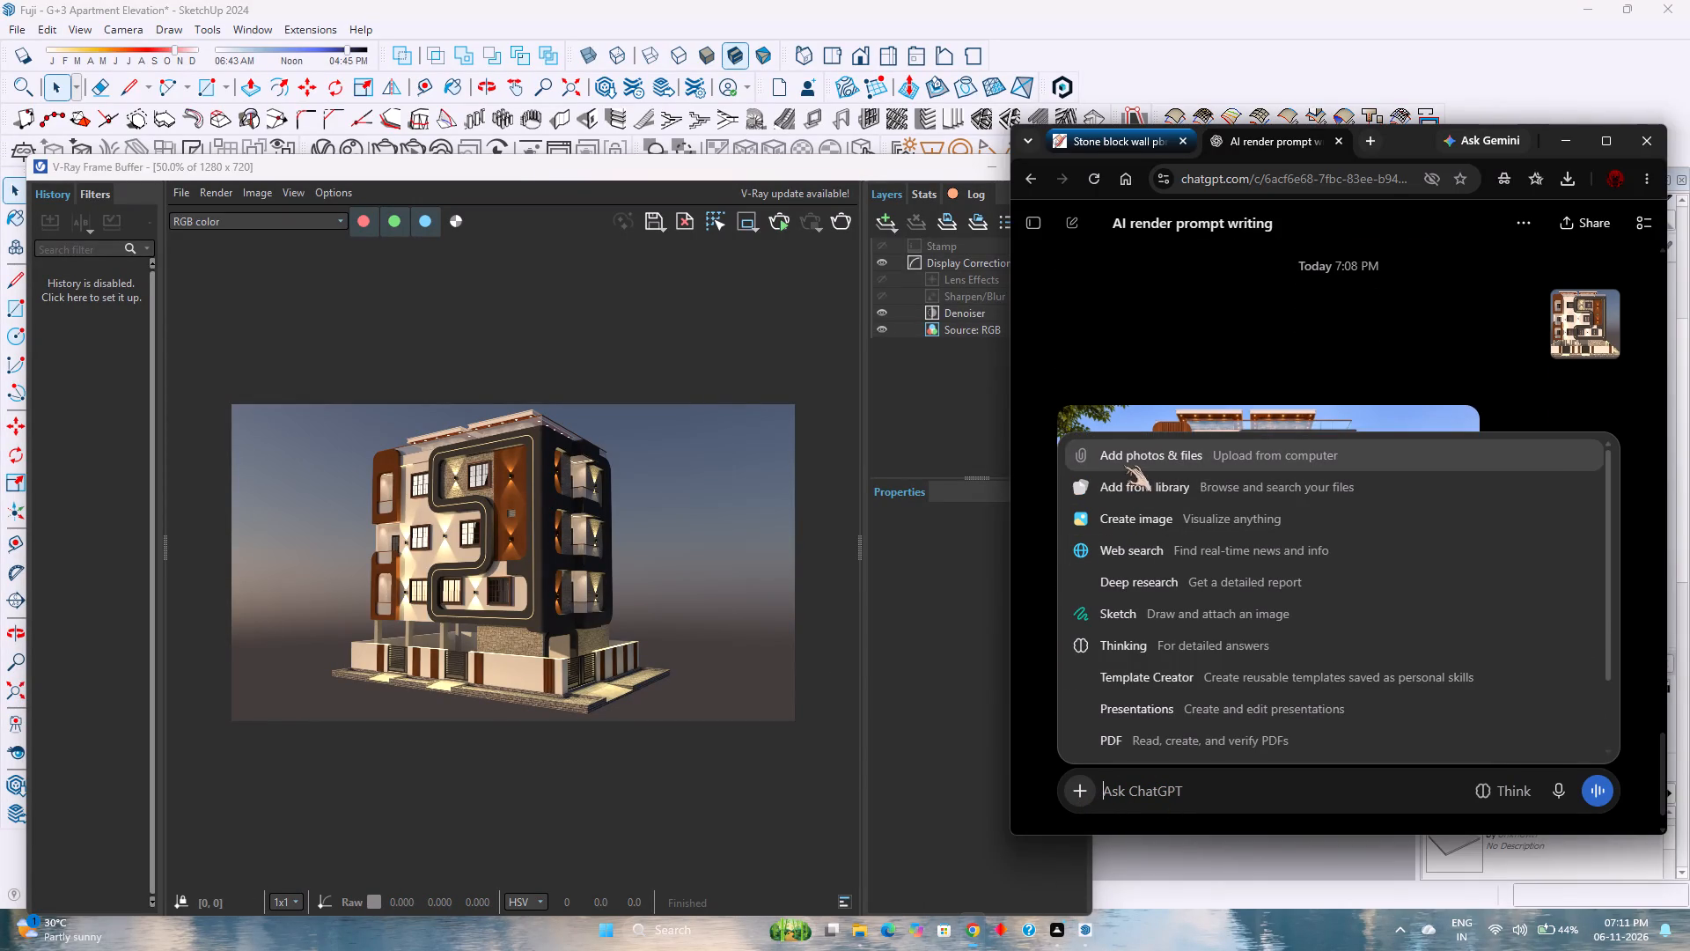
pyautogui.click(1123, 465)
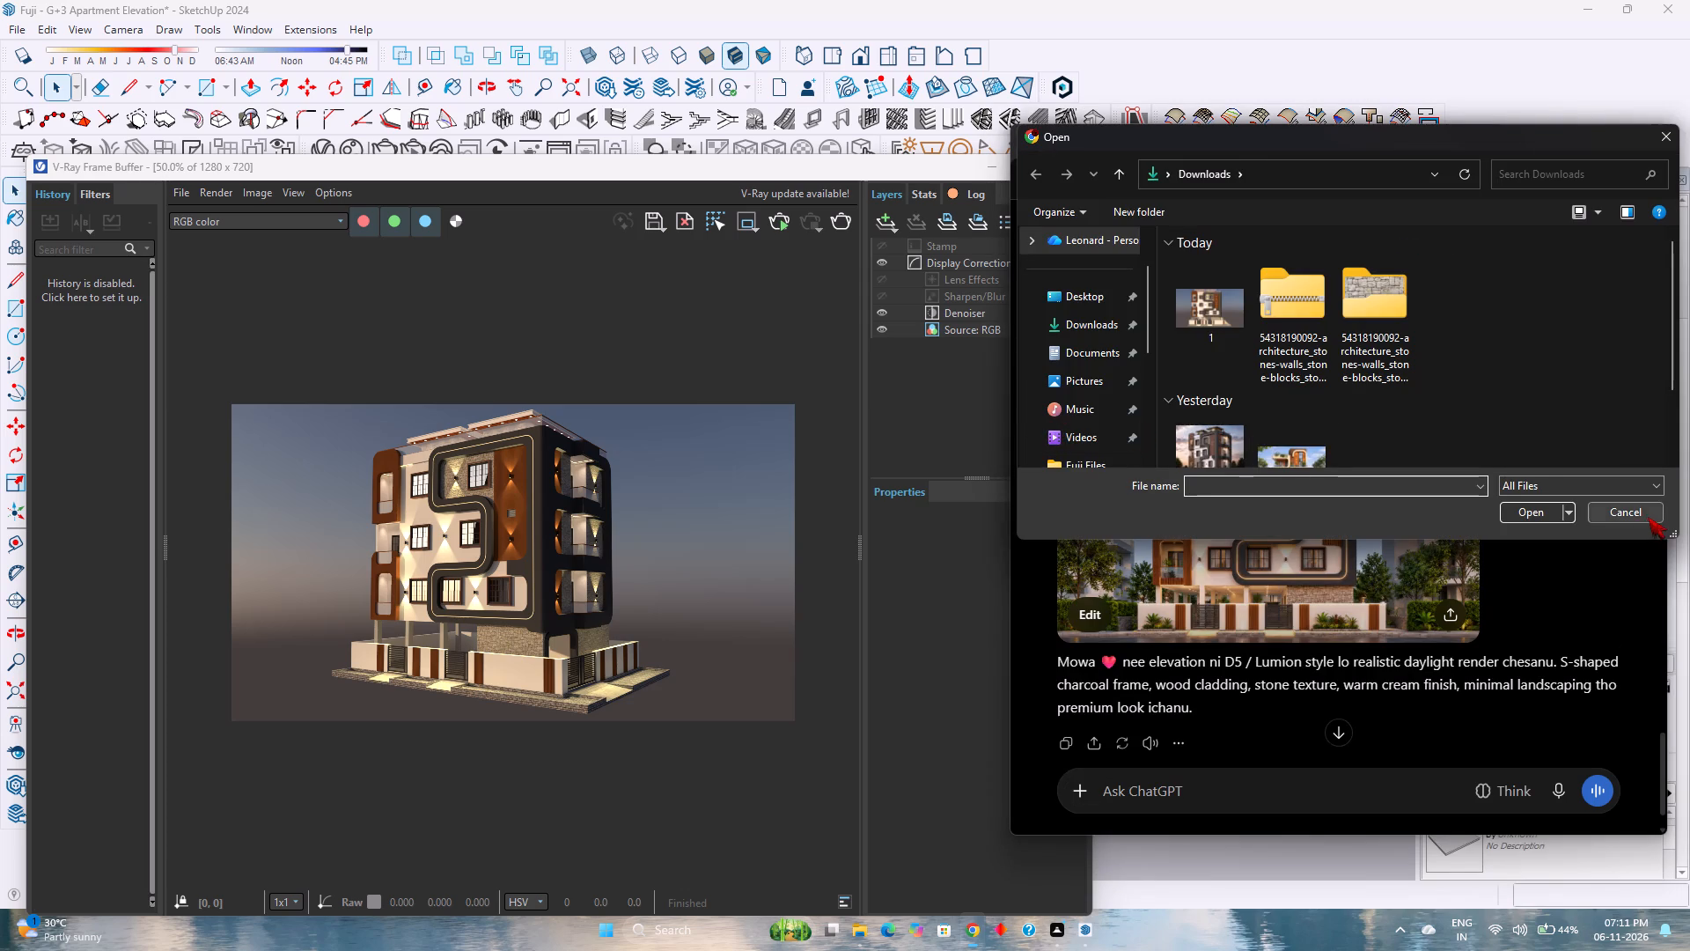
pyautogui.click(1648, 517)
# Save the rendered image from the V-Ray Frame Buffer to the Downloads folder as a JPEG file named 2.
pyautogui.click(655, 218)
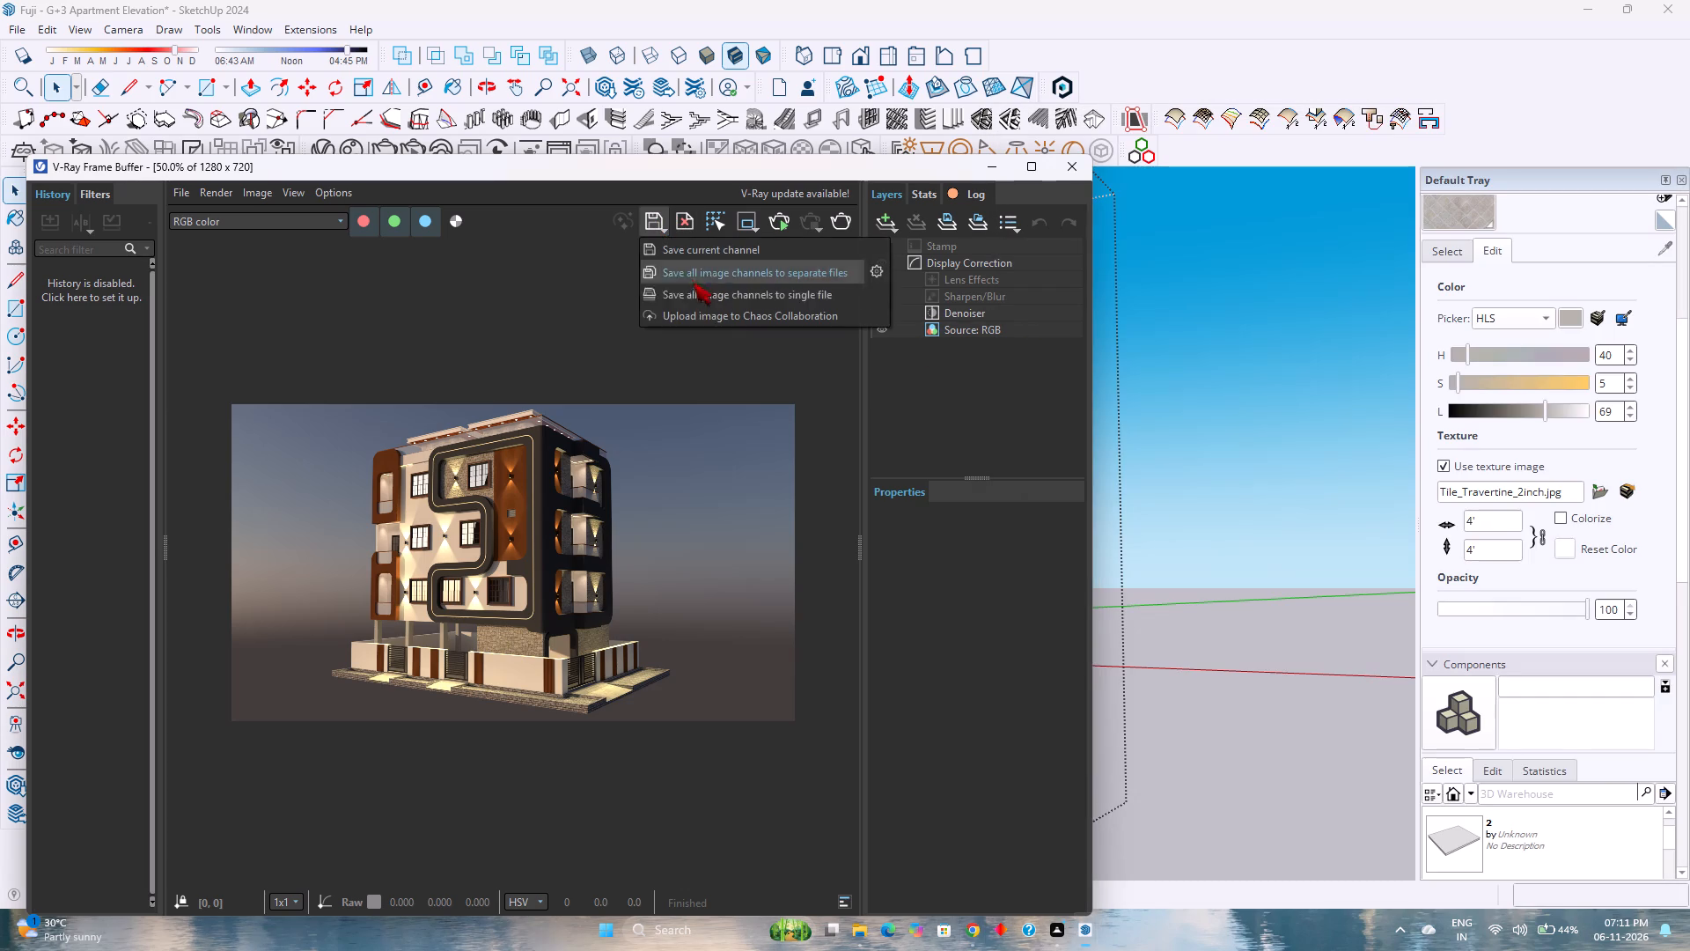
pyautogui.click(737, 356)
pyautogui.click(655, 217)
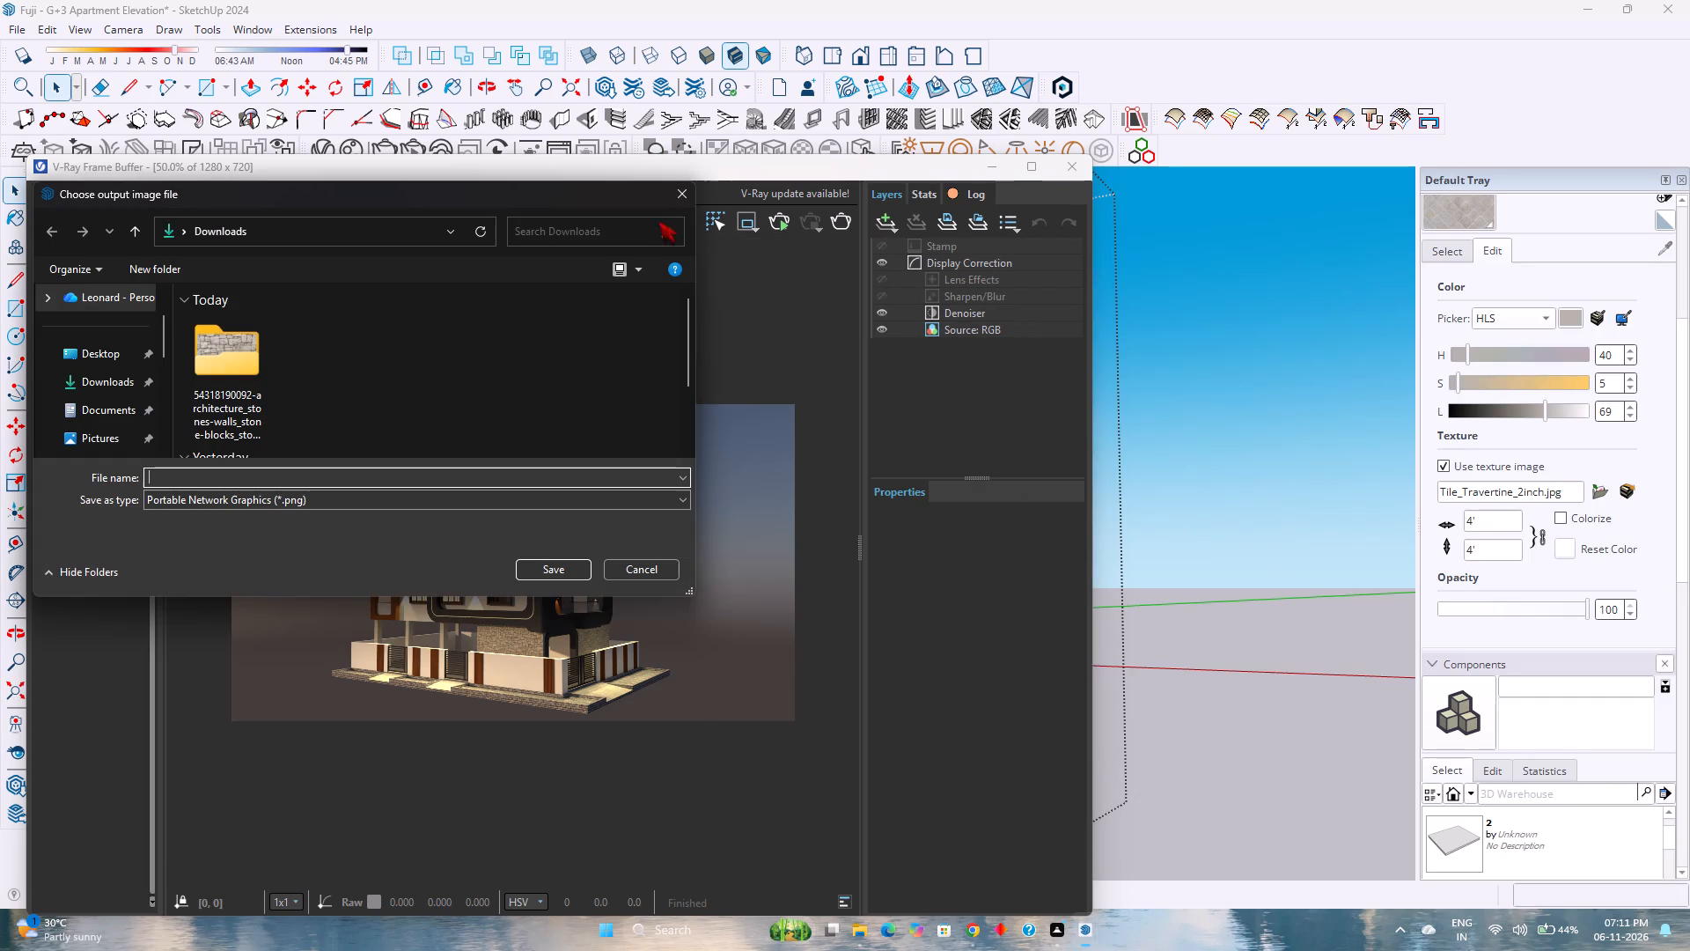
pyautogui.click(362, 499)
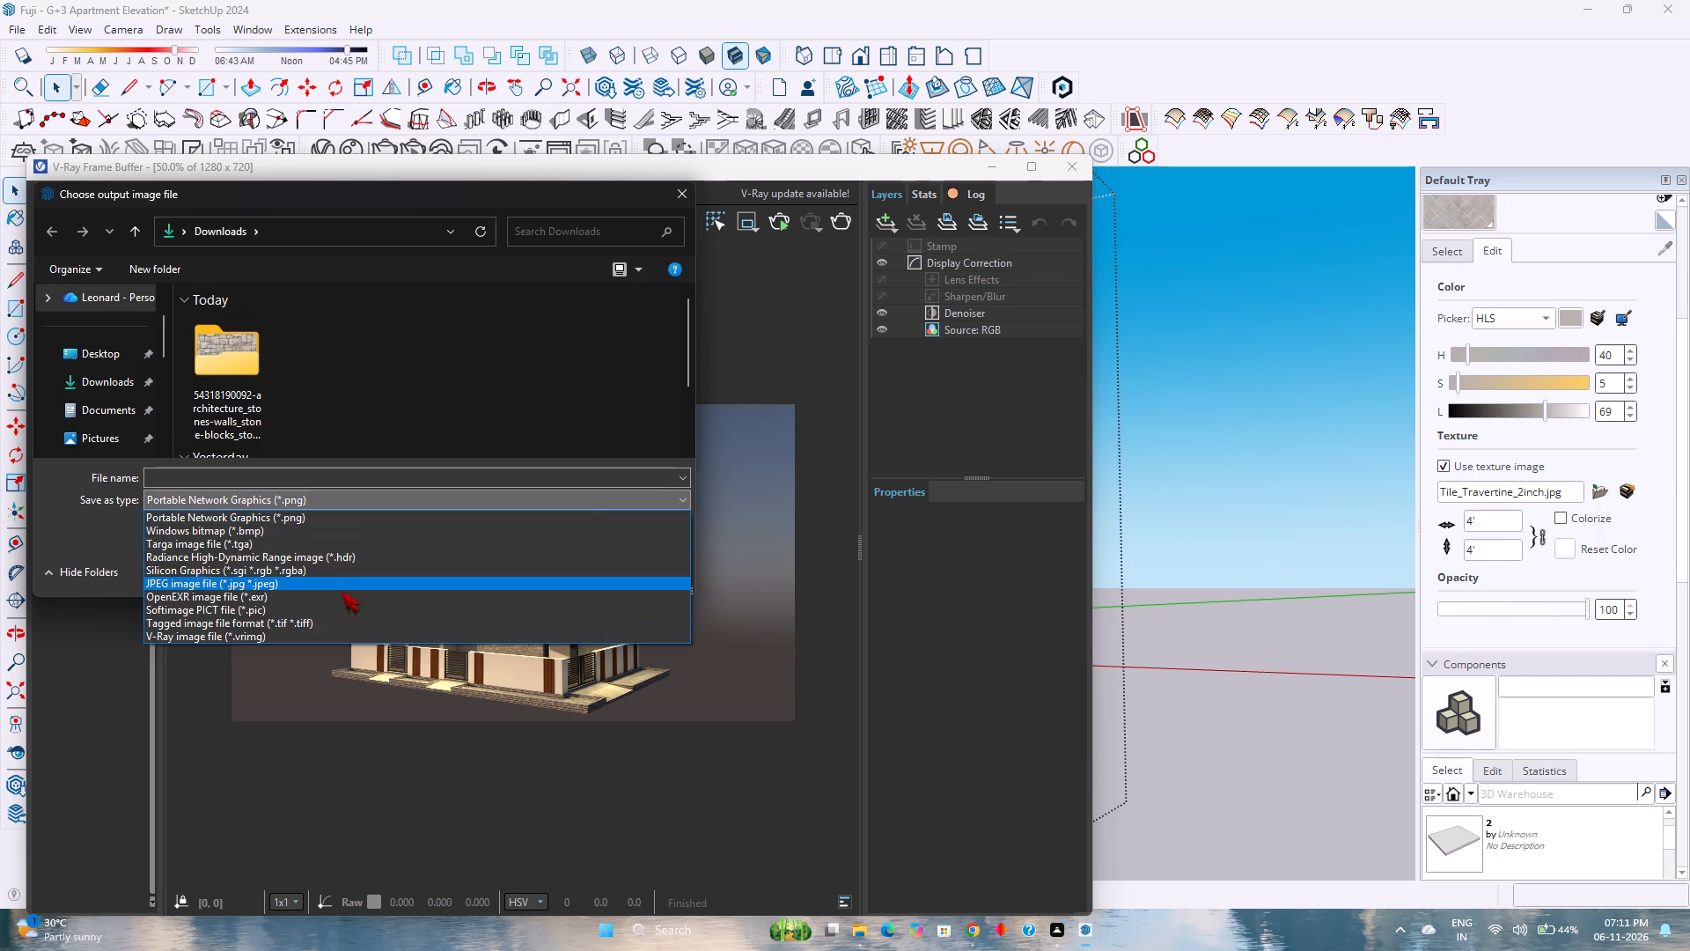
pyautogui.click(327, 579)
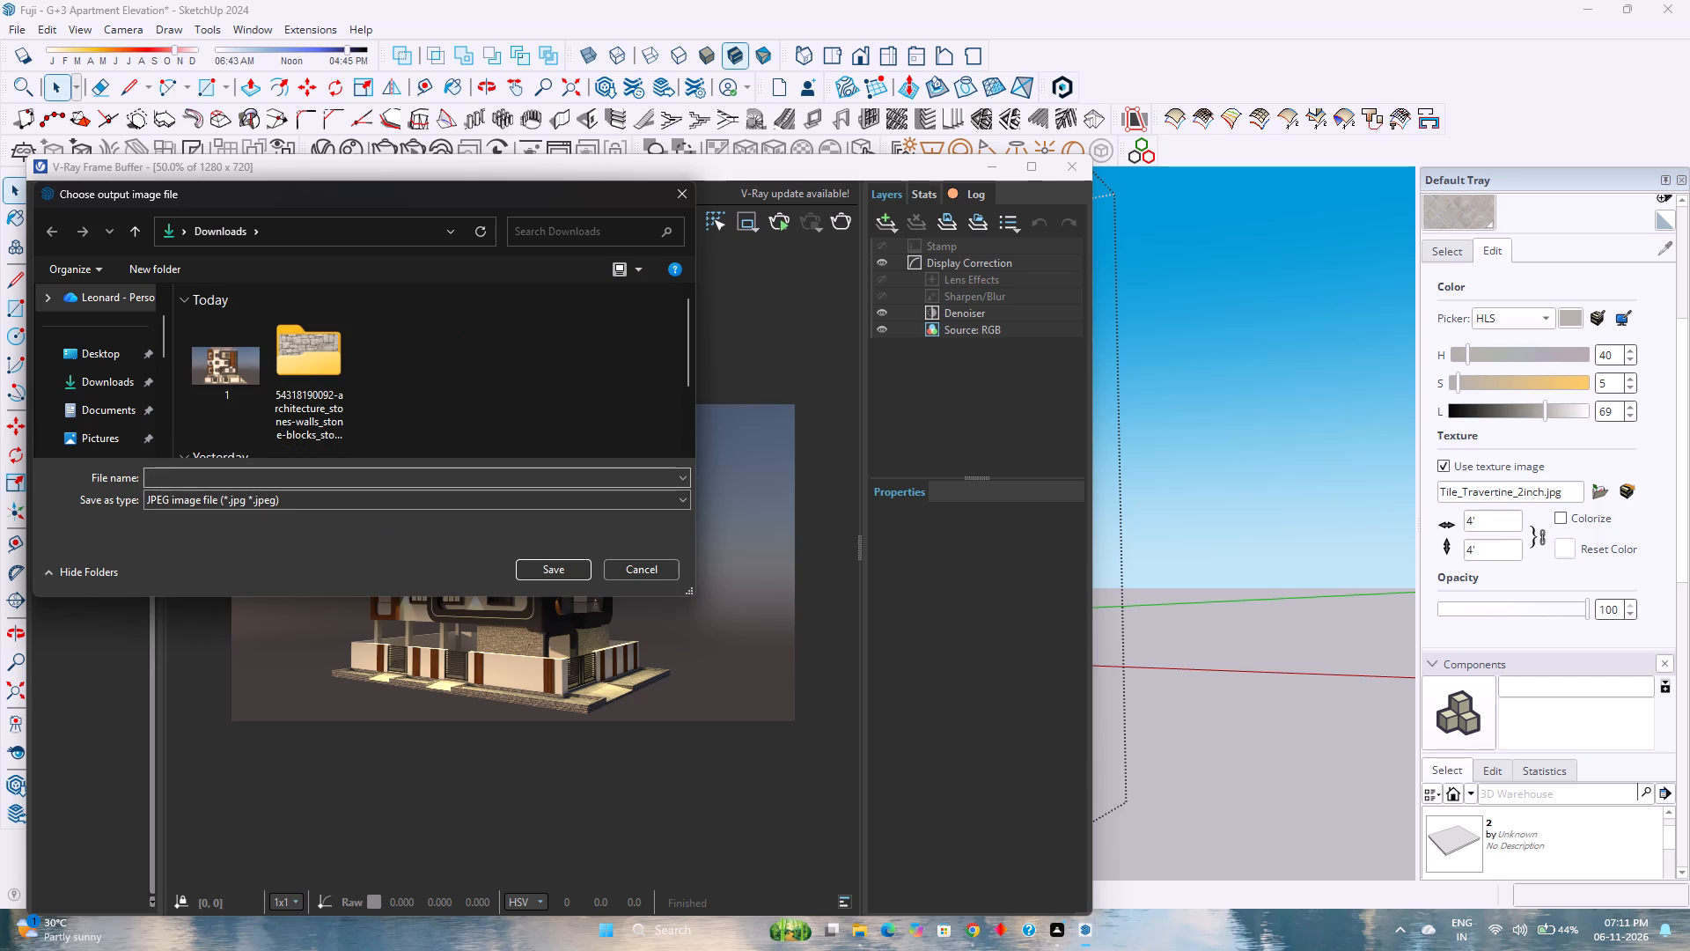
pyautogui.click(327, 480)
pyautogui.press('2')
pyautogui.press('Return')
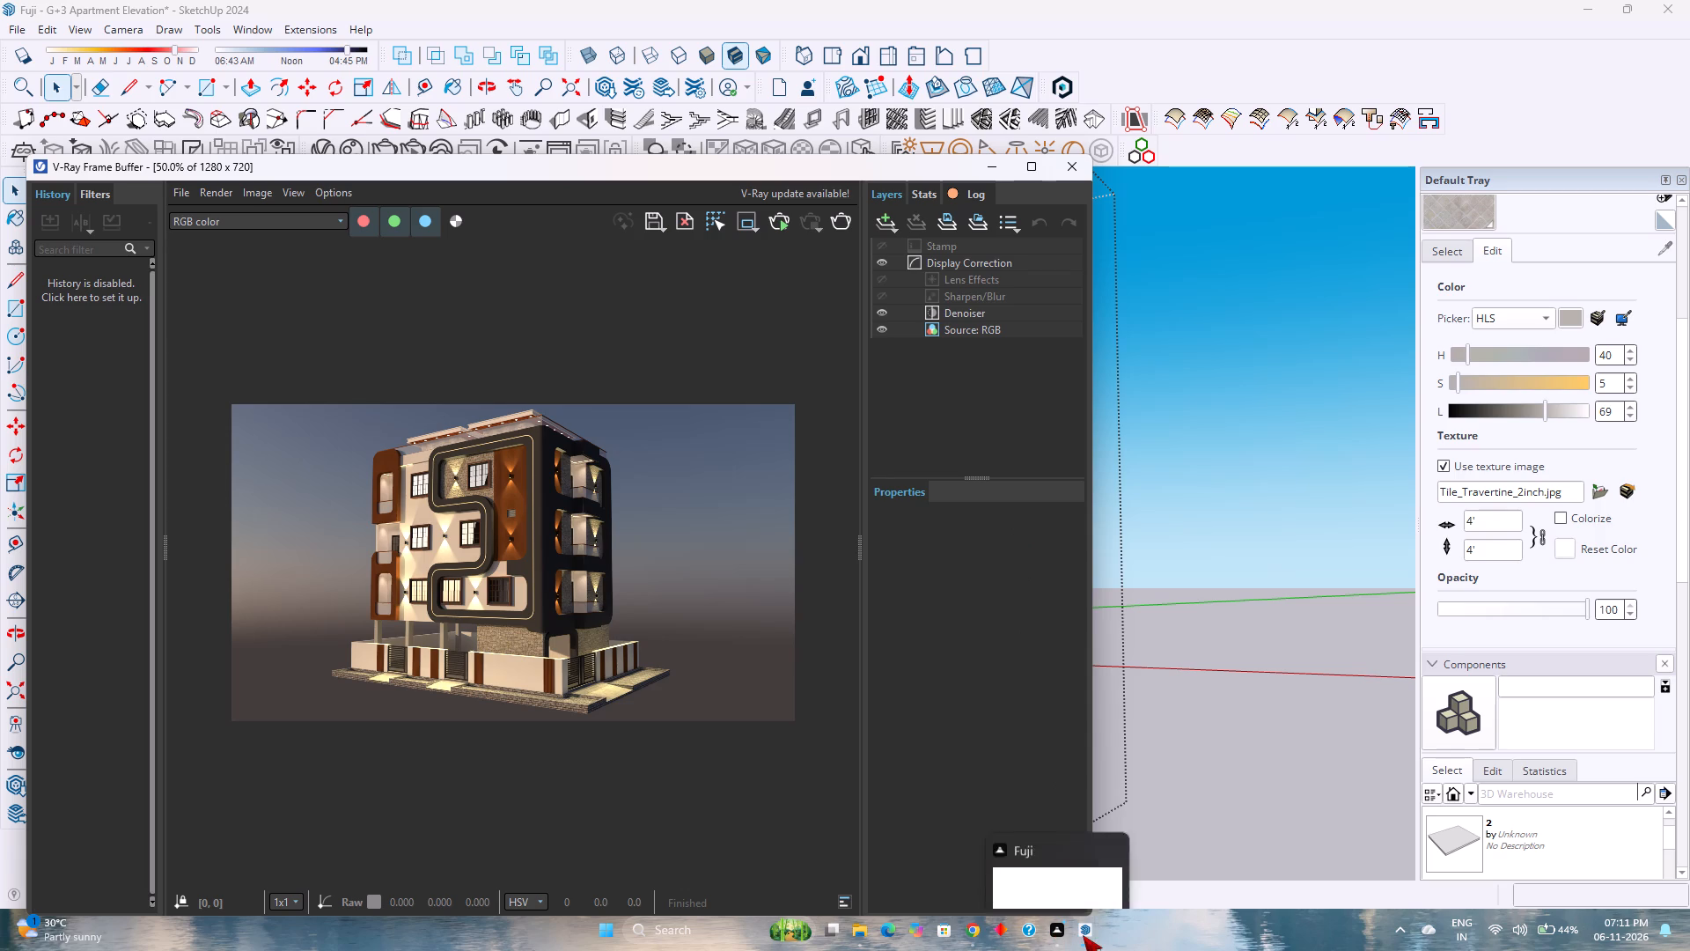
# Switch to the ChatGPT conversation in Chrome, attach the newly saved render 2 from Downloads and send it without any text.
pyautogui.click(979, 936)
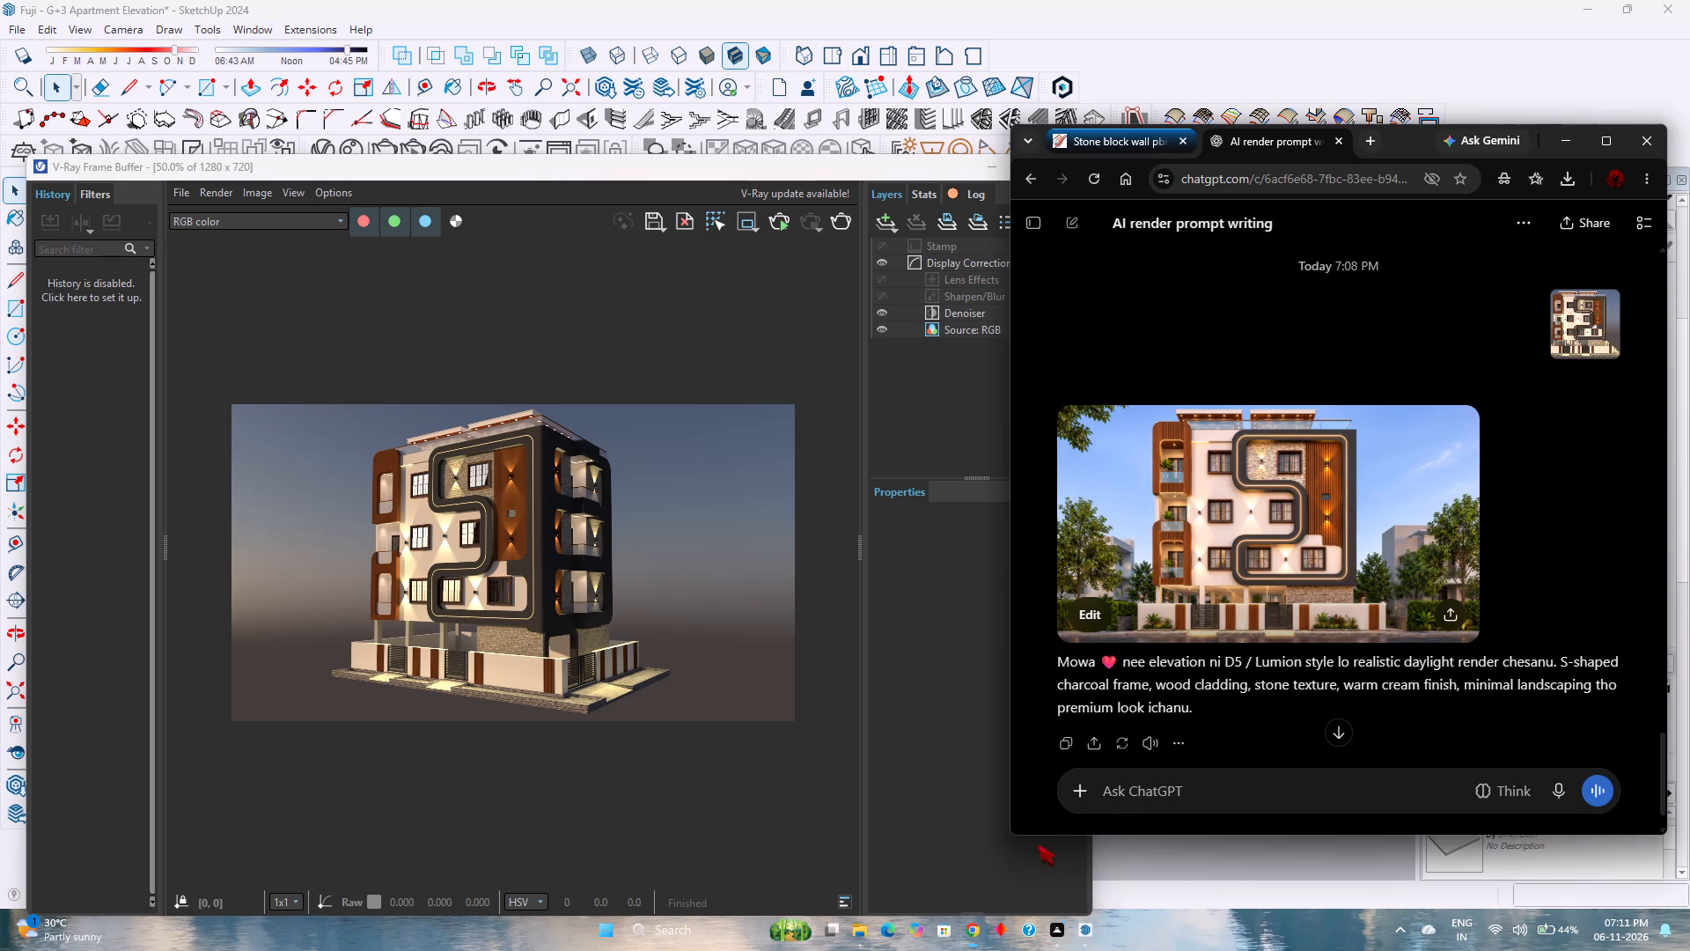
pyautogui.click(1075, 782)
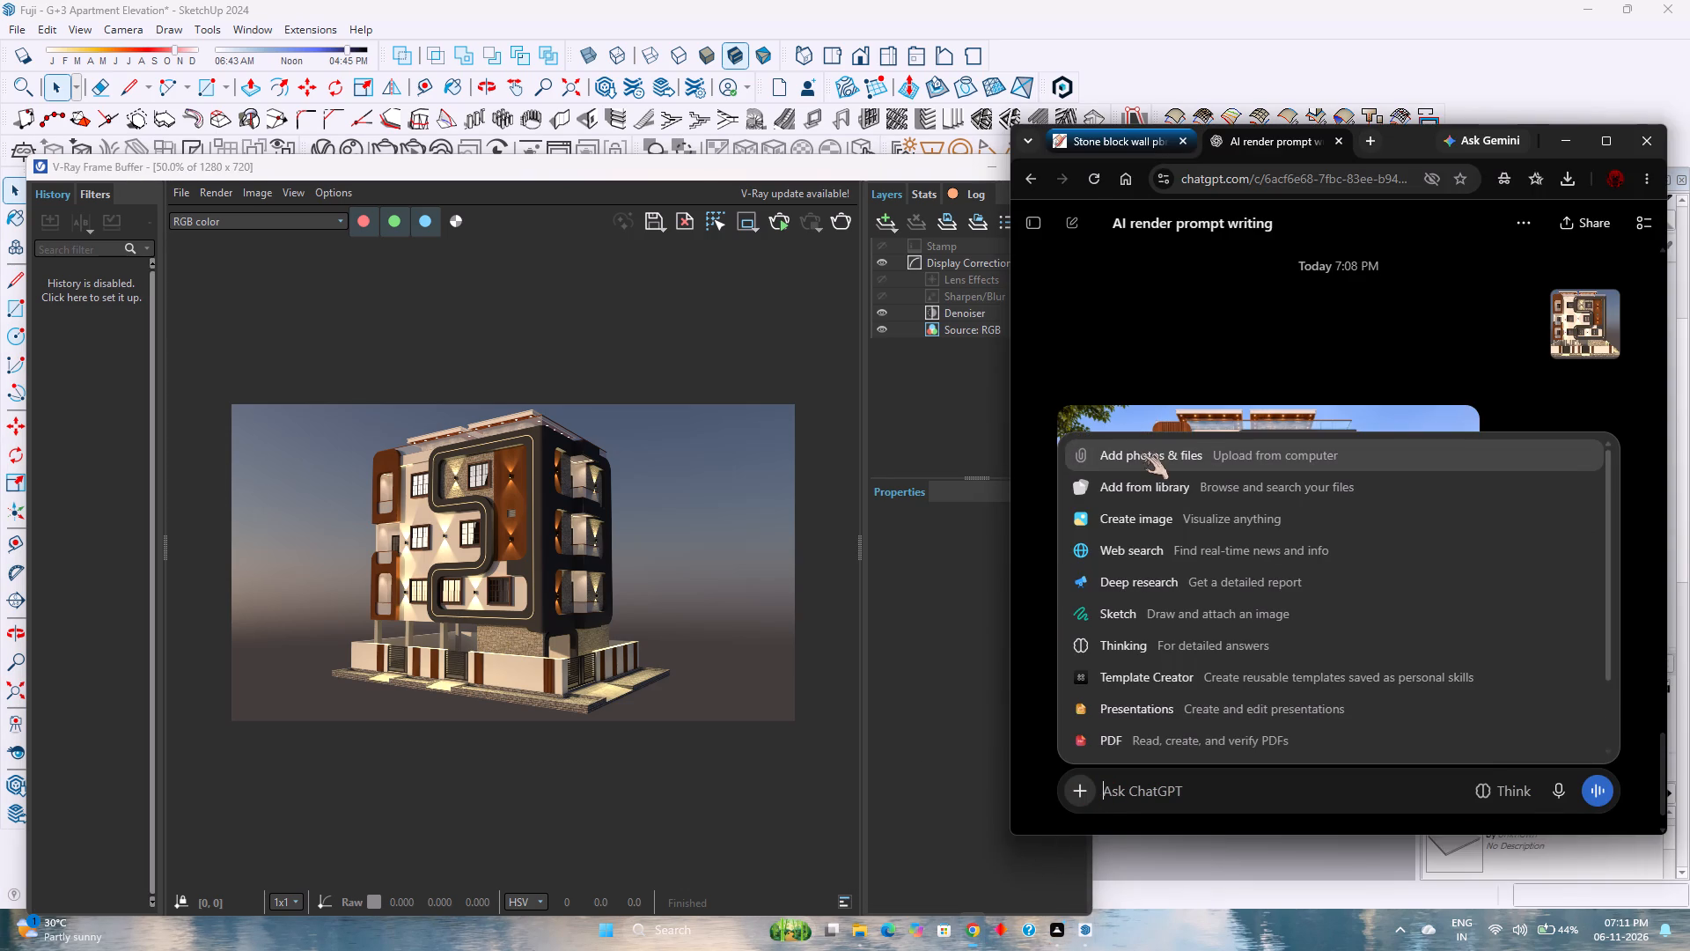
pyautogui.click(1141, 453)
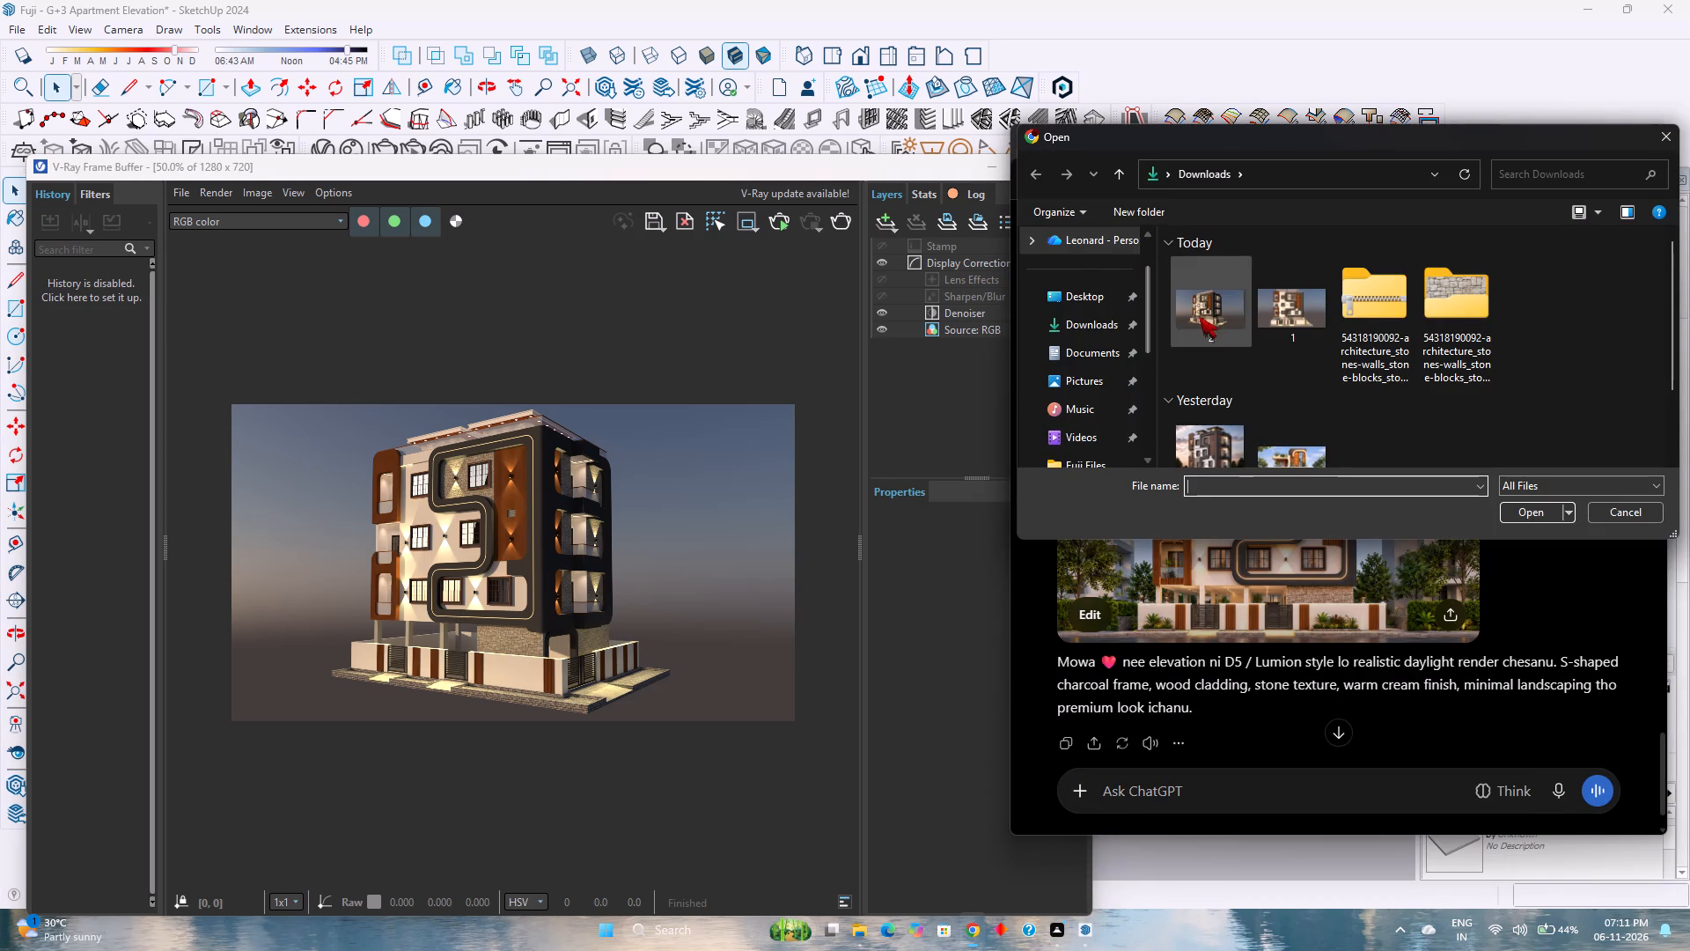
pyautogui.click(1209, 316)
pyautogui.click(1544, 512)
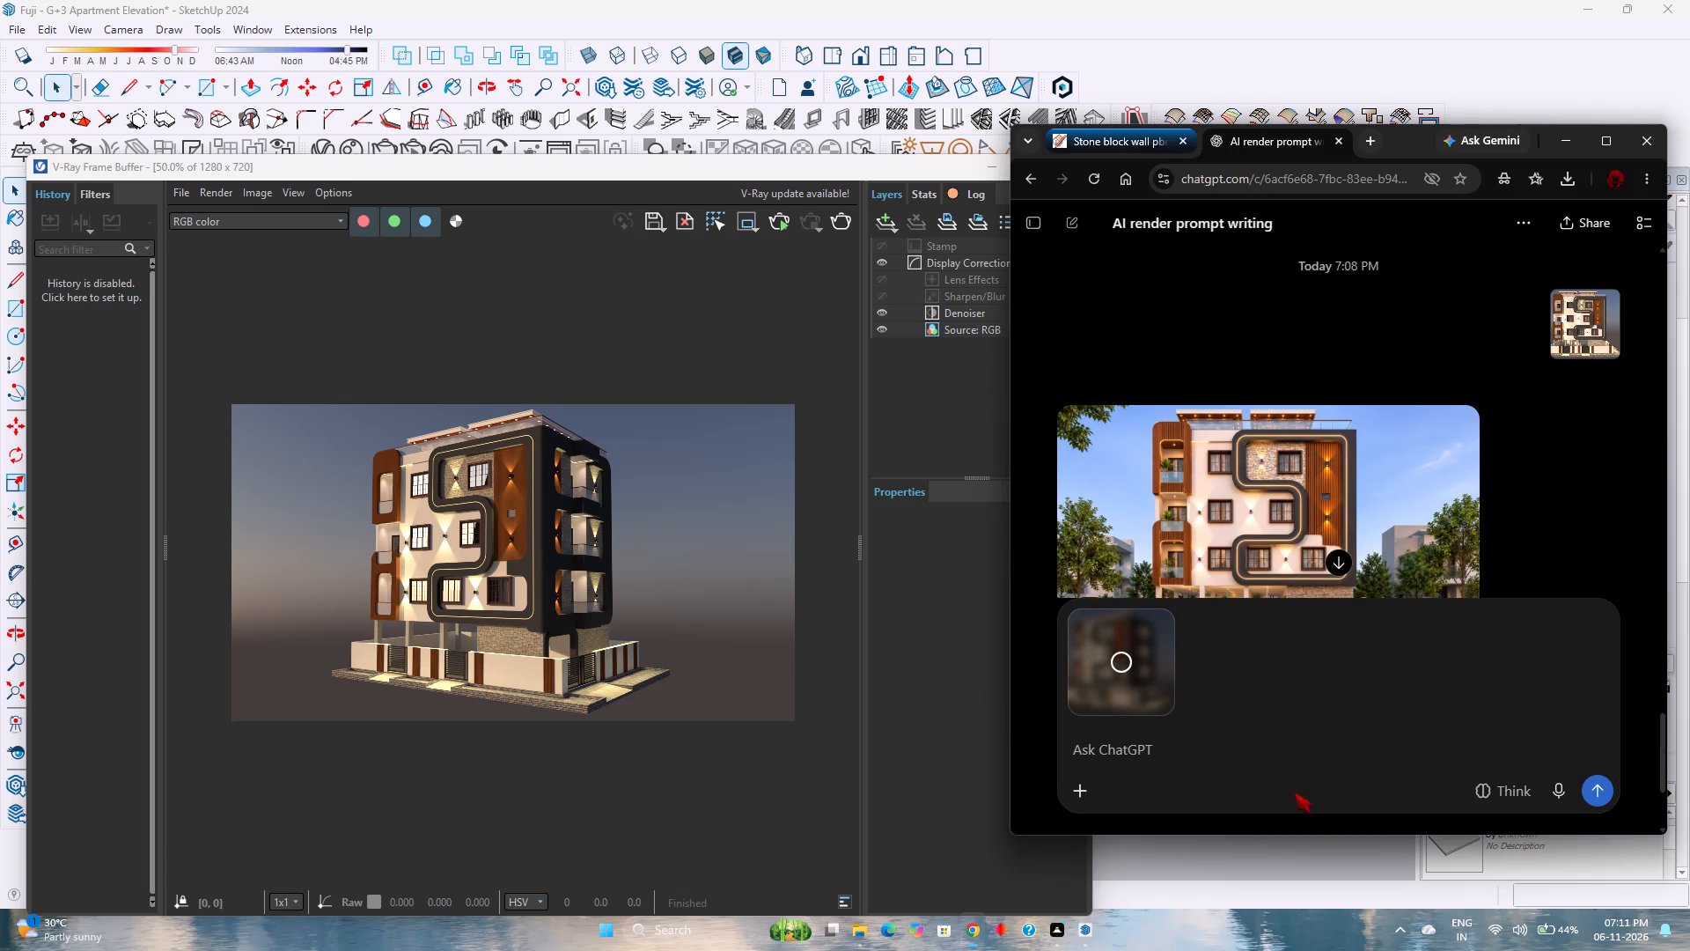
pyautogui.click(1588, 783)
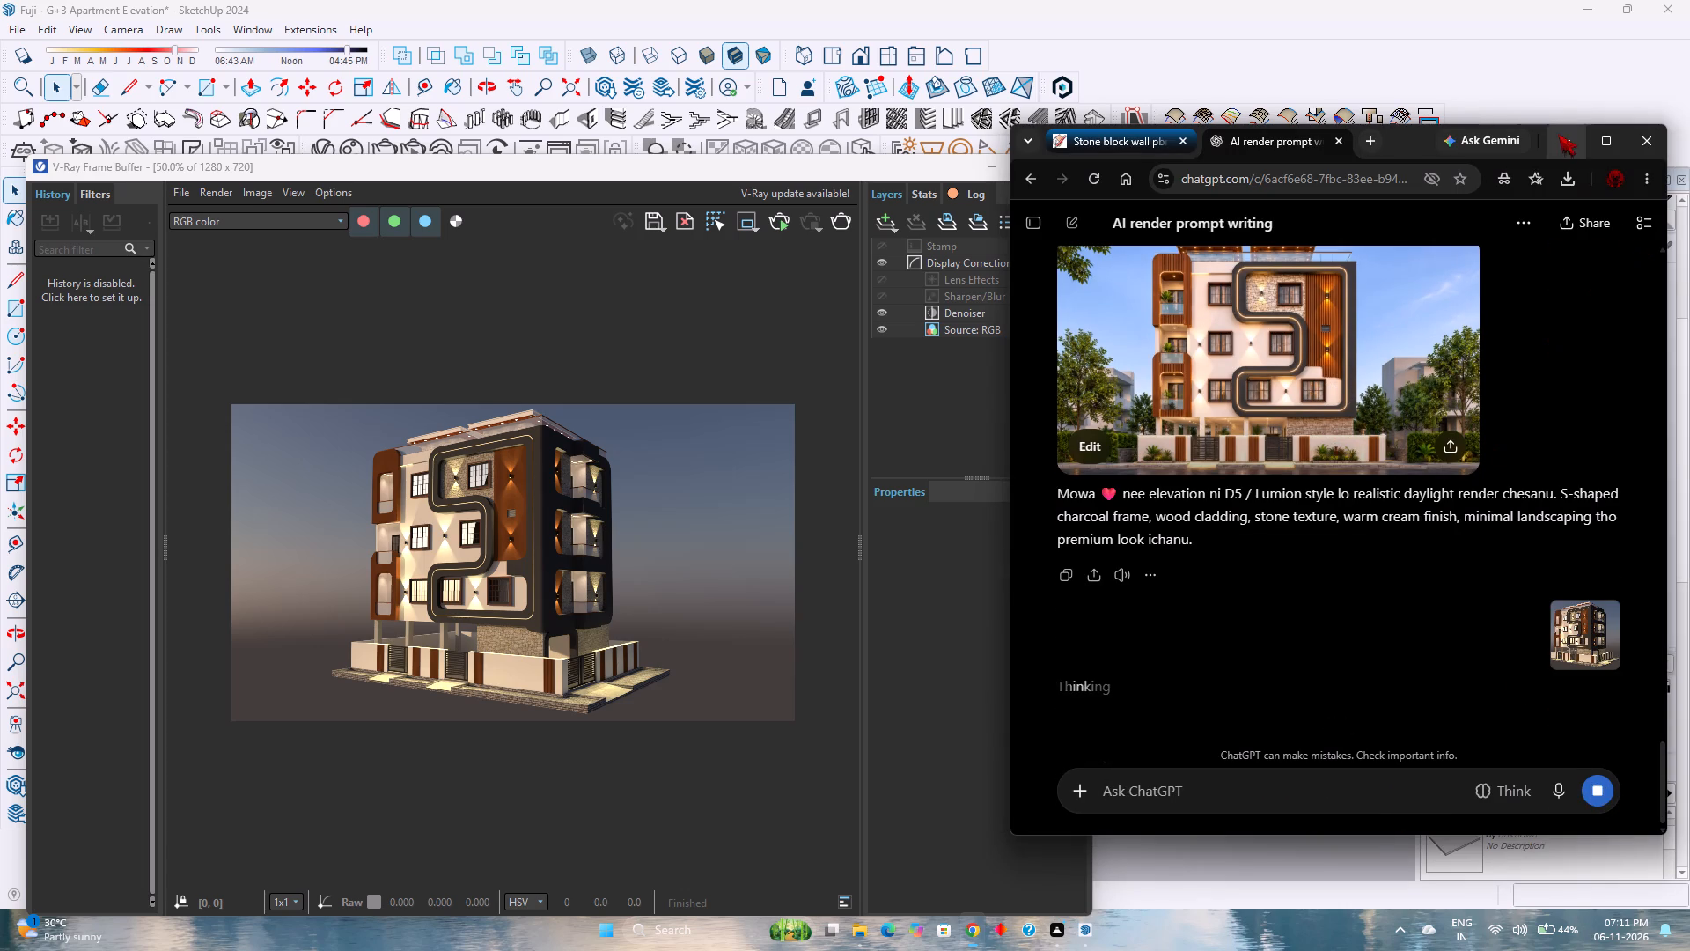
# Minimize the browser and the V-Ray Frame Buffer to return to the apartment model in SketchUp.
pyautogui.click(1558, 134)
pyautogui.click(987, 170)
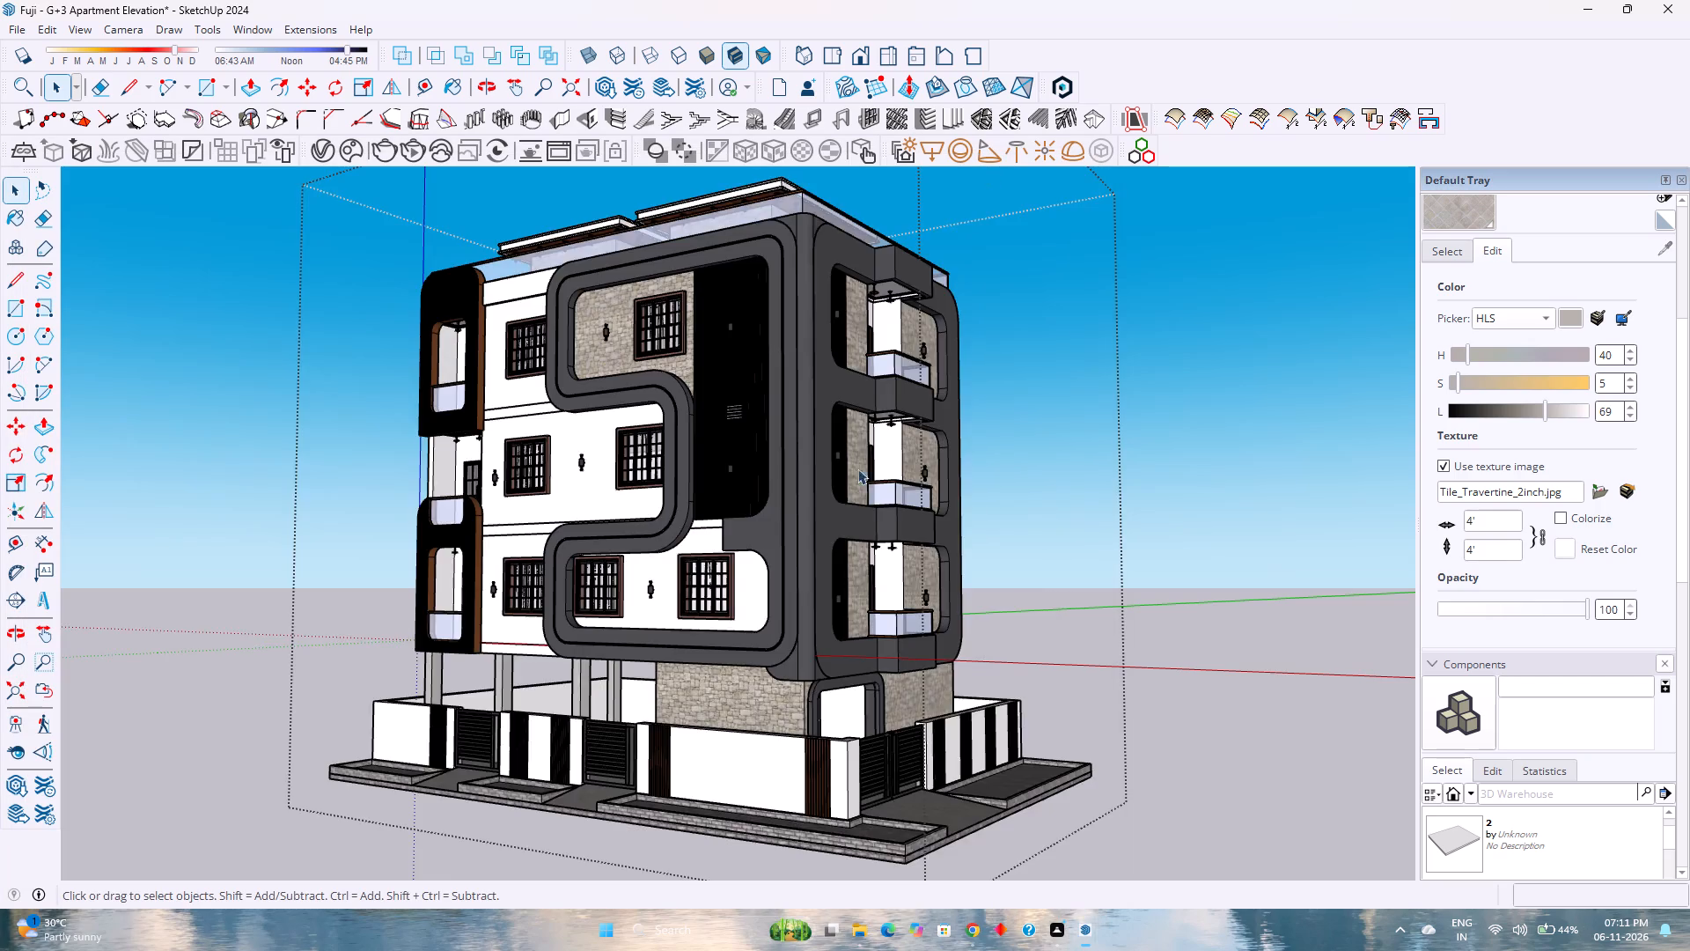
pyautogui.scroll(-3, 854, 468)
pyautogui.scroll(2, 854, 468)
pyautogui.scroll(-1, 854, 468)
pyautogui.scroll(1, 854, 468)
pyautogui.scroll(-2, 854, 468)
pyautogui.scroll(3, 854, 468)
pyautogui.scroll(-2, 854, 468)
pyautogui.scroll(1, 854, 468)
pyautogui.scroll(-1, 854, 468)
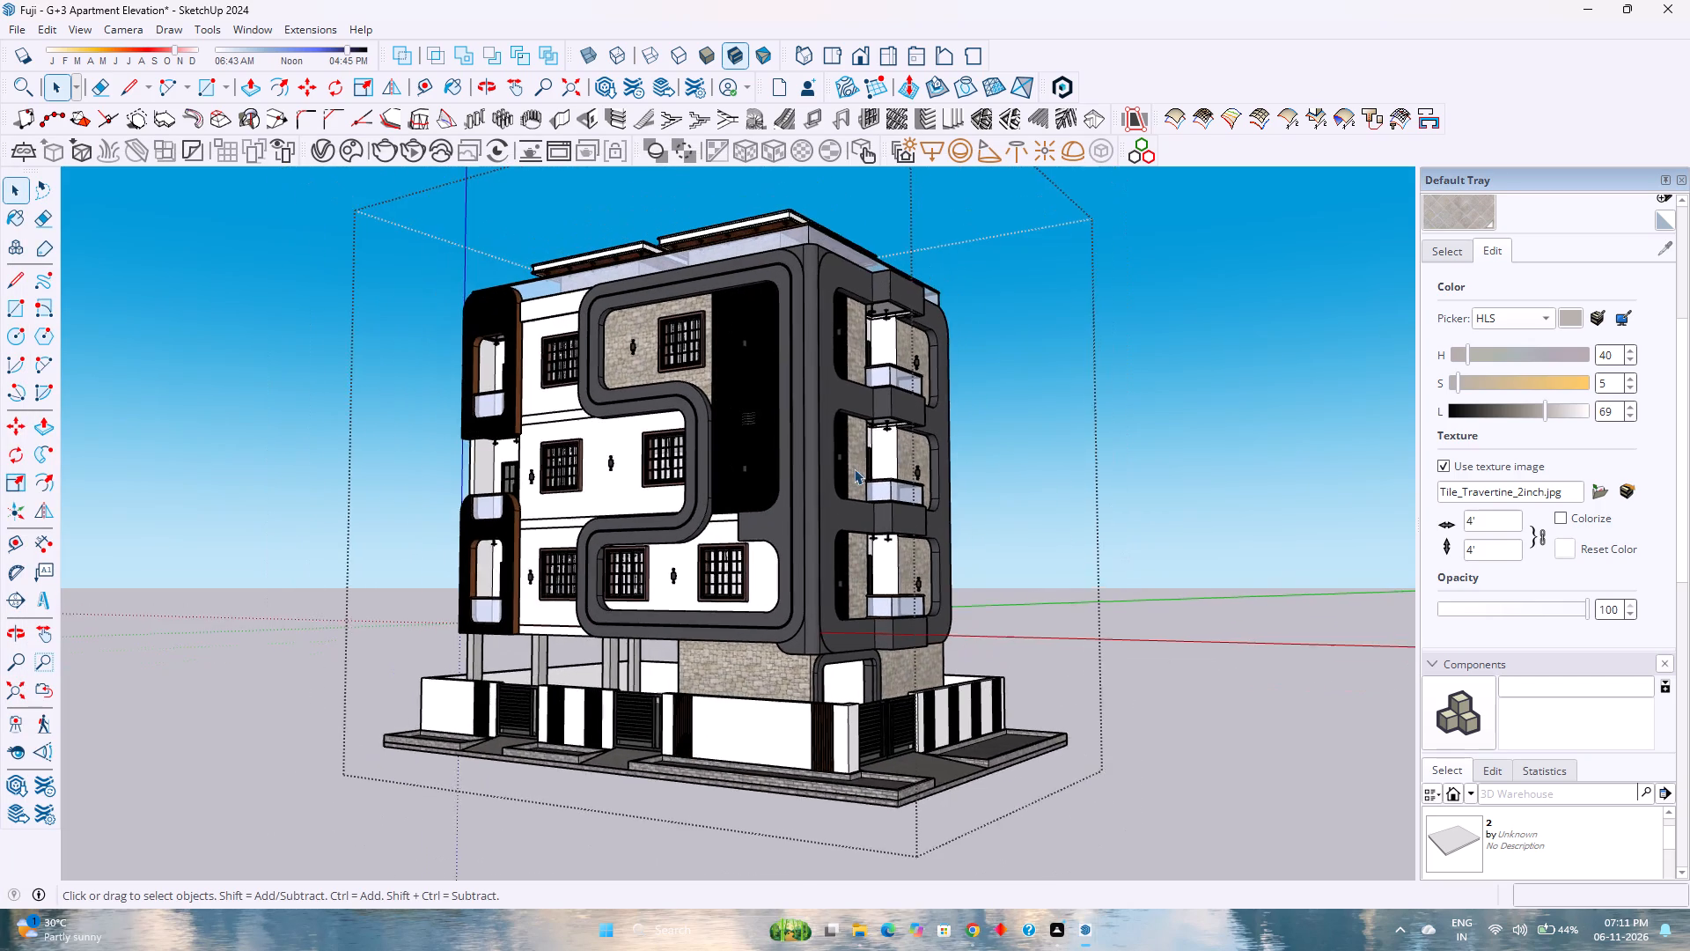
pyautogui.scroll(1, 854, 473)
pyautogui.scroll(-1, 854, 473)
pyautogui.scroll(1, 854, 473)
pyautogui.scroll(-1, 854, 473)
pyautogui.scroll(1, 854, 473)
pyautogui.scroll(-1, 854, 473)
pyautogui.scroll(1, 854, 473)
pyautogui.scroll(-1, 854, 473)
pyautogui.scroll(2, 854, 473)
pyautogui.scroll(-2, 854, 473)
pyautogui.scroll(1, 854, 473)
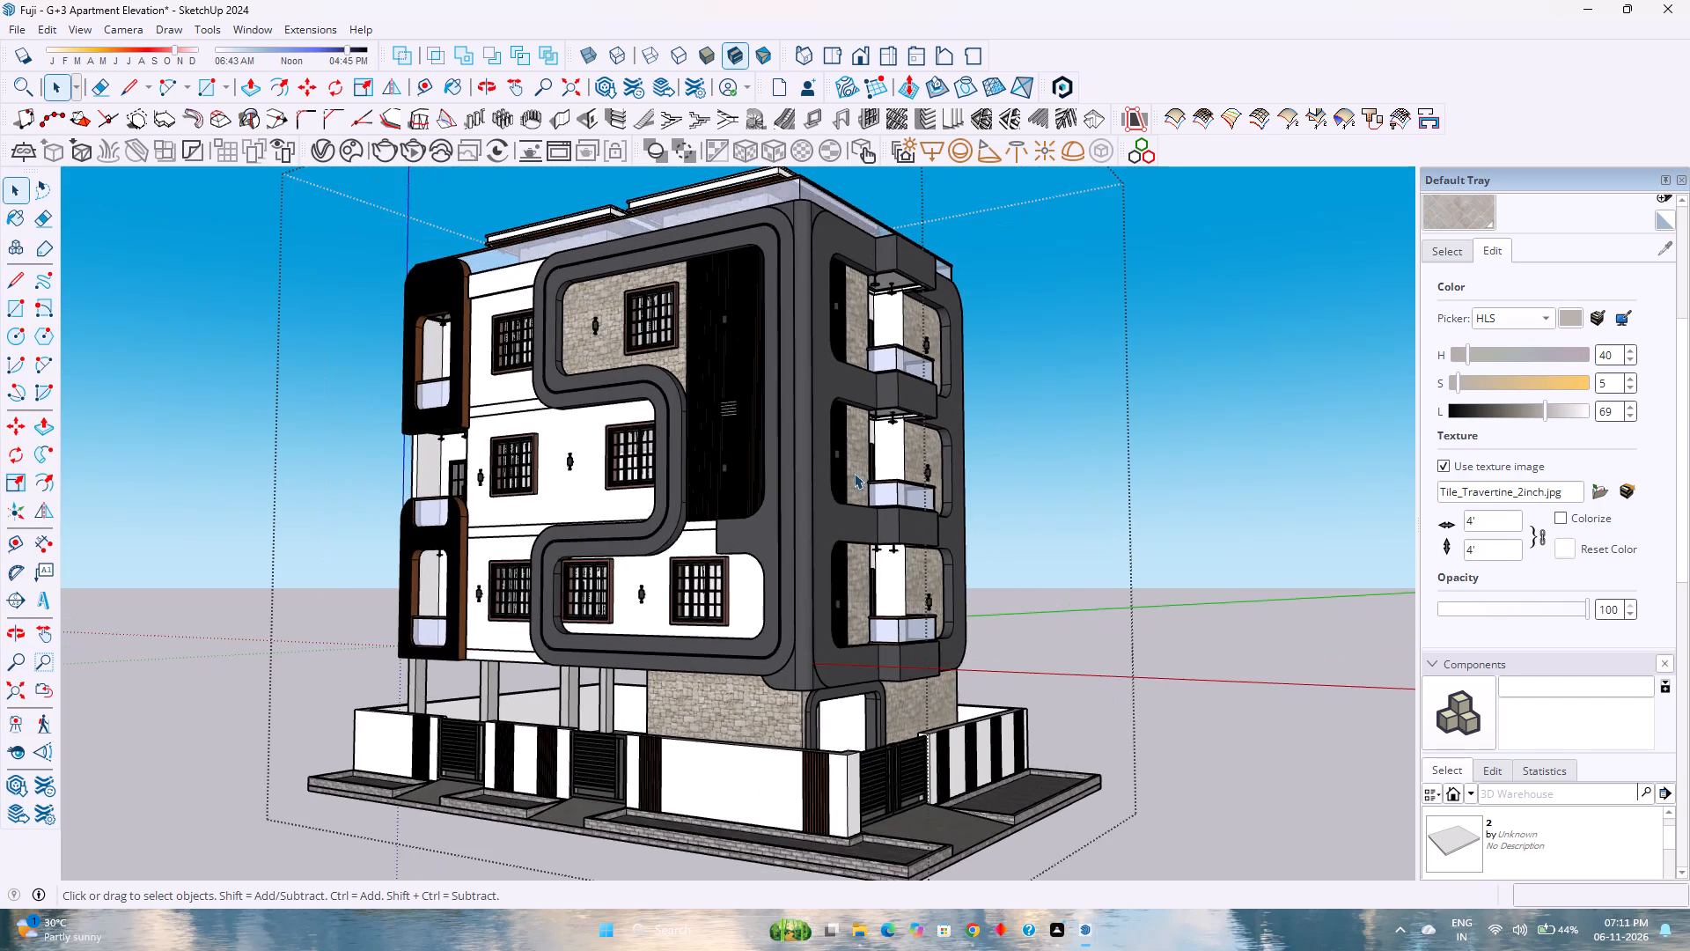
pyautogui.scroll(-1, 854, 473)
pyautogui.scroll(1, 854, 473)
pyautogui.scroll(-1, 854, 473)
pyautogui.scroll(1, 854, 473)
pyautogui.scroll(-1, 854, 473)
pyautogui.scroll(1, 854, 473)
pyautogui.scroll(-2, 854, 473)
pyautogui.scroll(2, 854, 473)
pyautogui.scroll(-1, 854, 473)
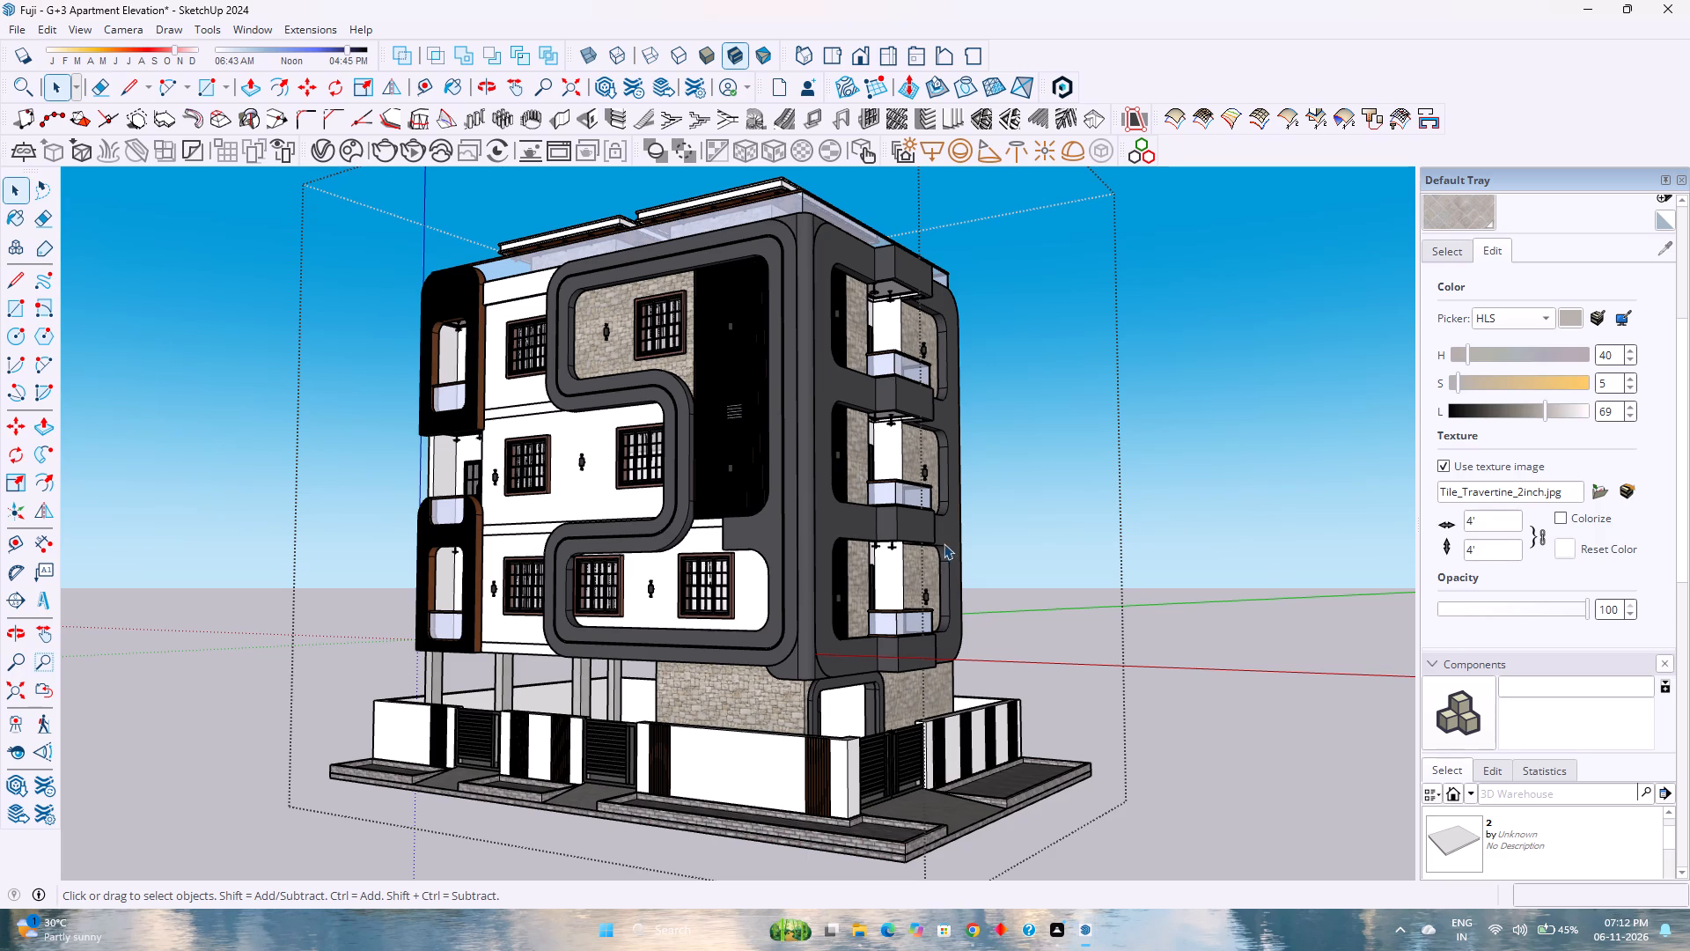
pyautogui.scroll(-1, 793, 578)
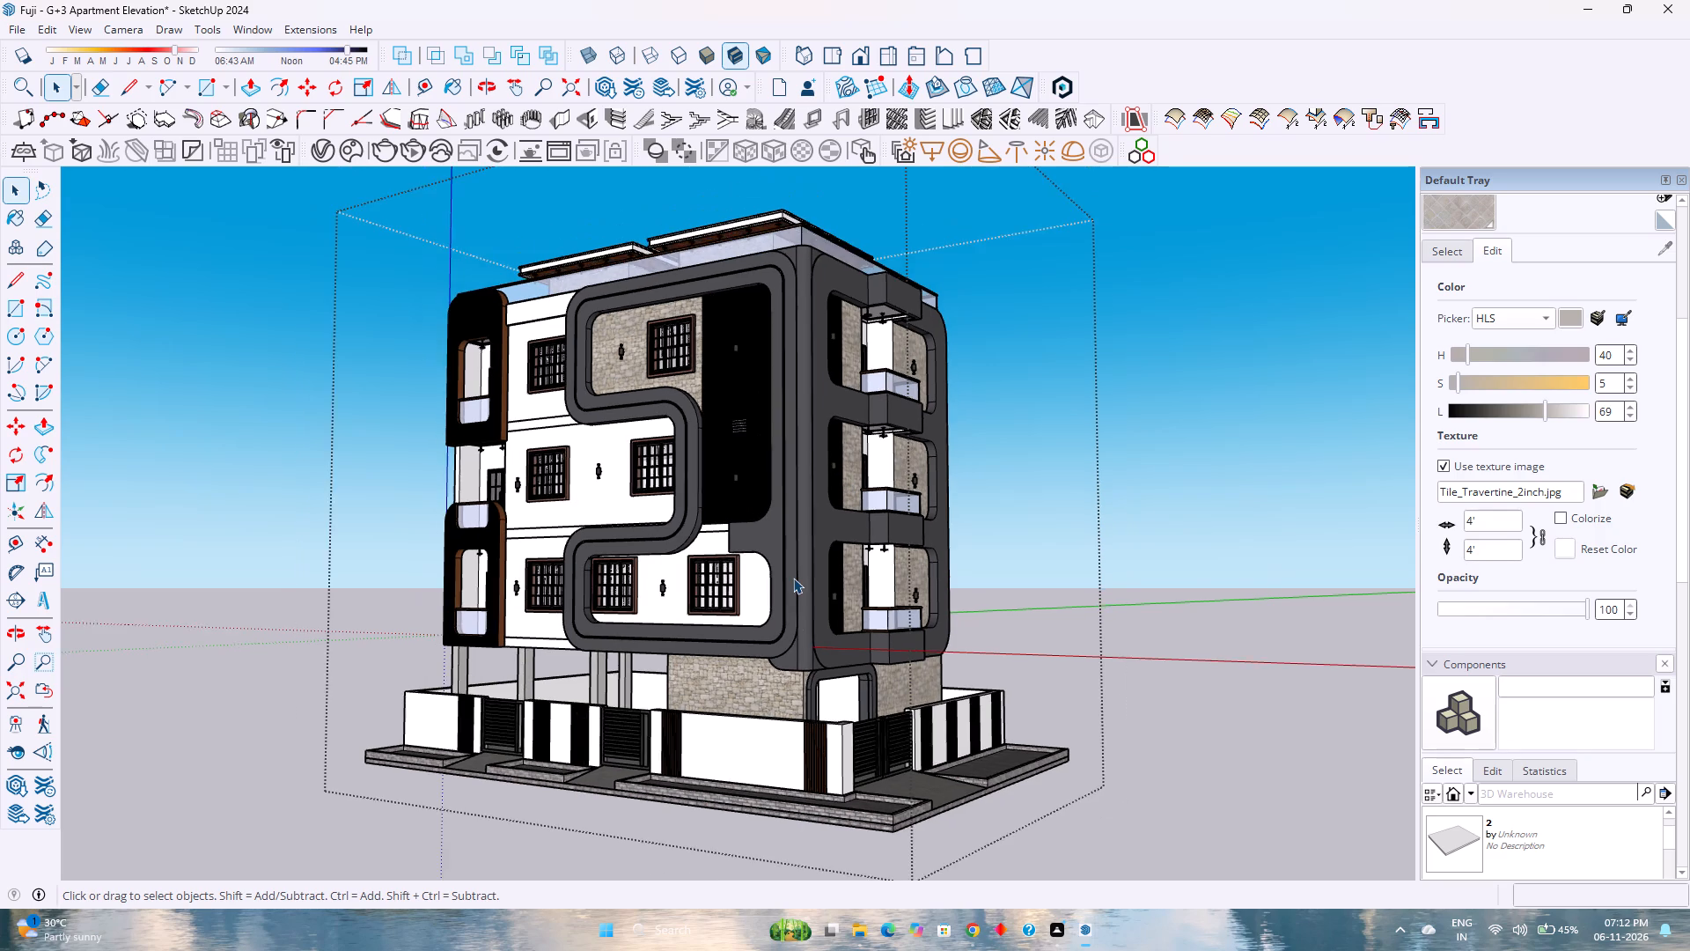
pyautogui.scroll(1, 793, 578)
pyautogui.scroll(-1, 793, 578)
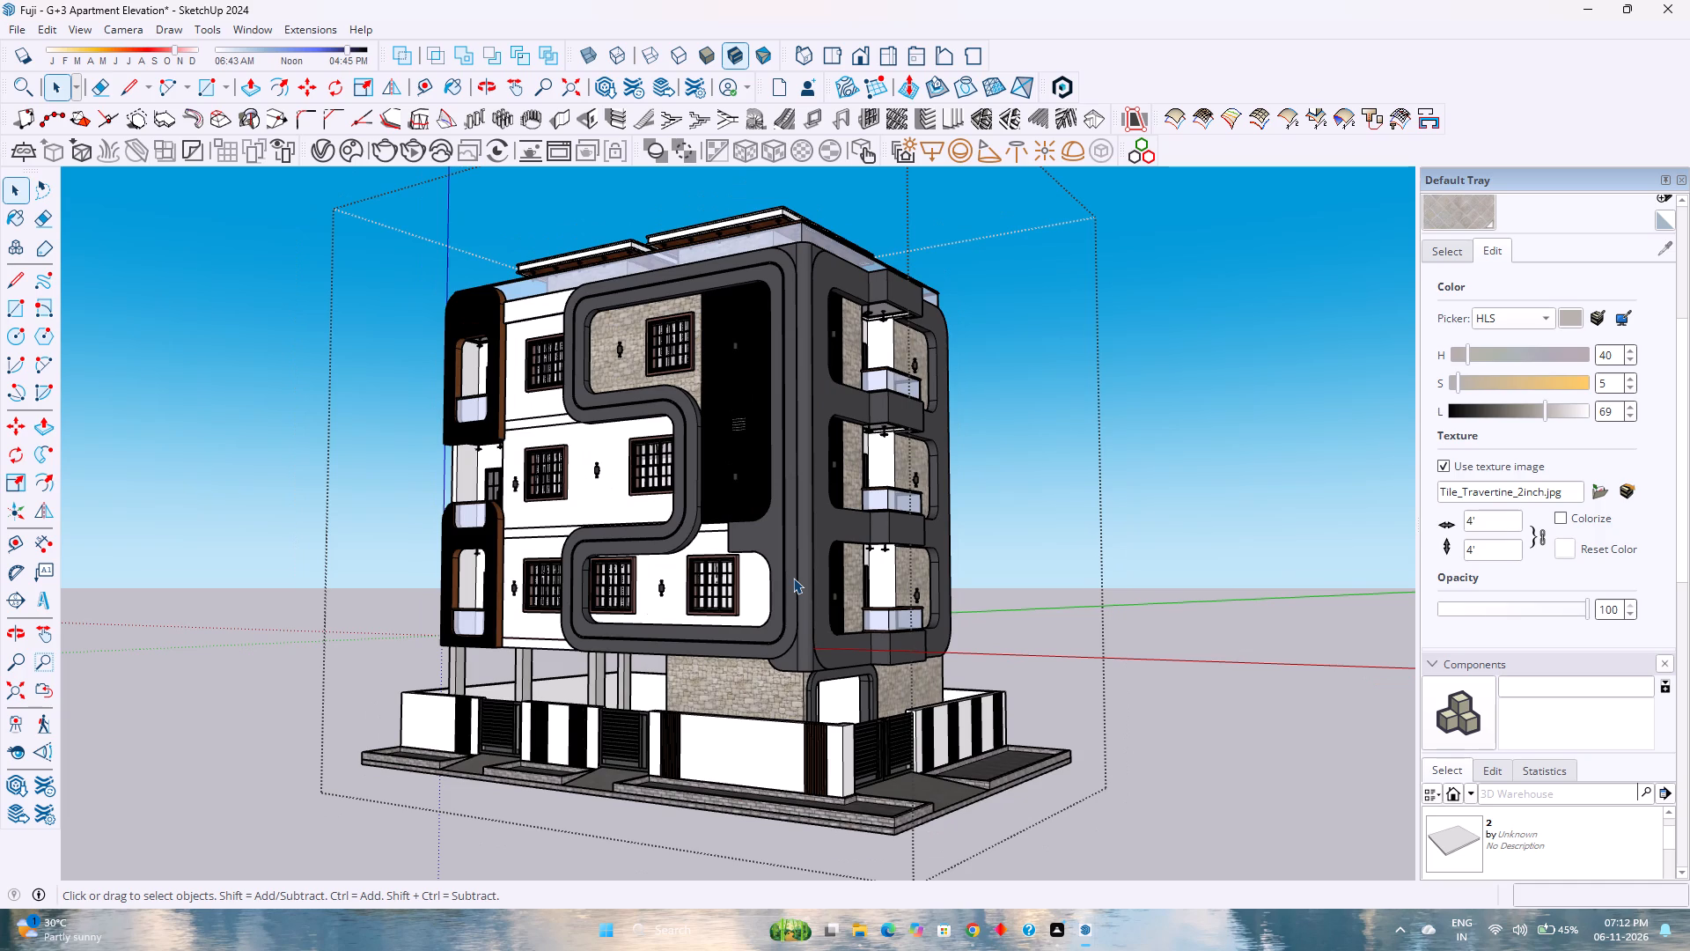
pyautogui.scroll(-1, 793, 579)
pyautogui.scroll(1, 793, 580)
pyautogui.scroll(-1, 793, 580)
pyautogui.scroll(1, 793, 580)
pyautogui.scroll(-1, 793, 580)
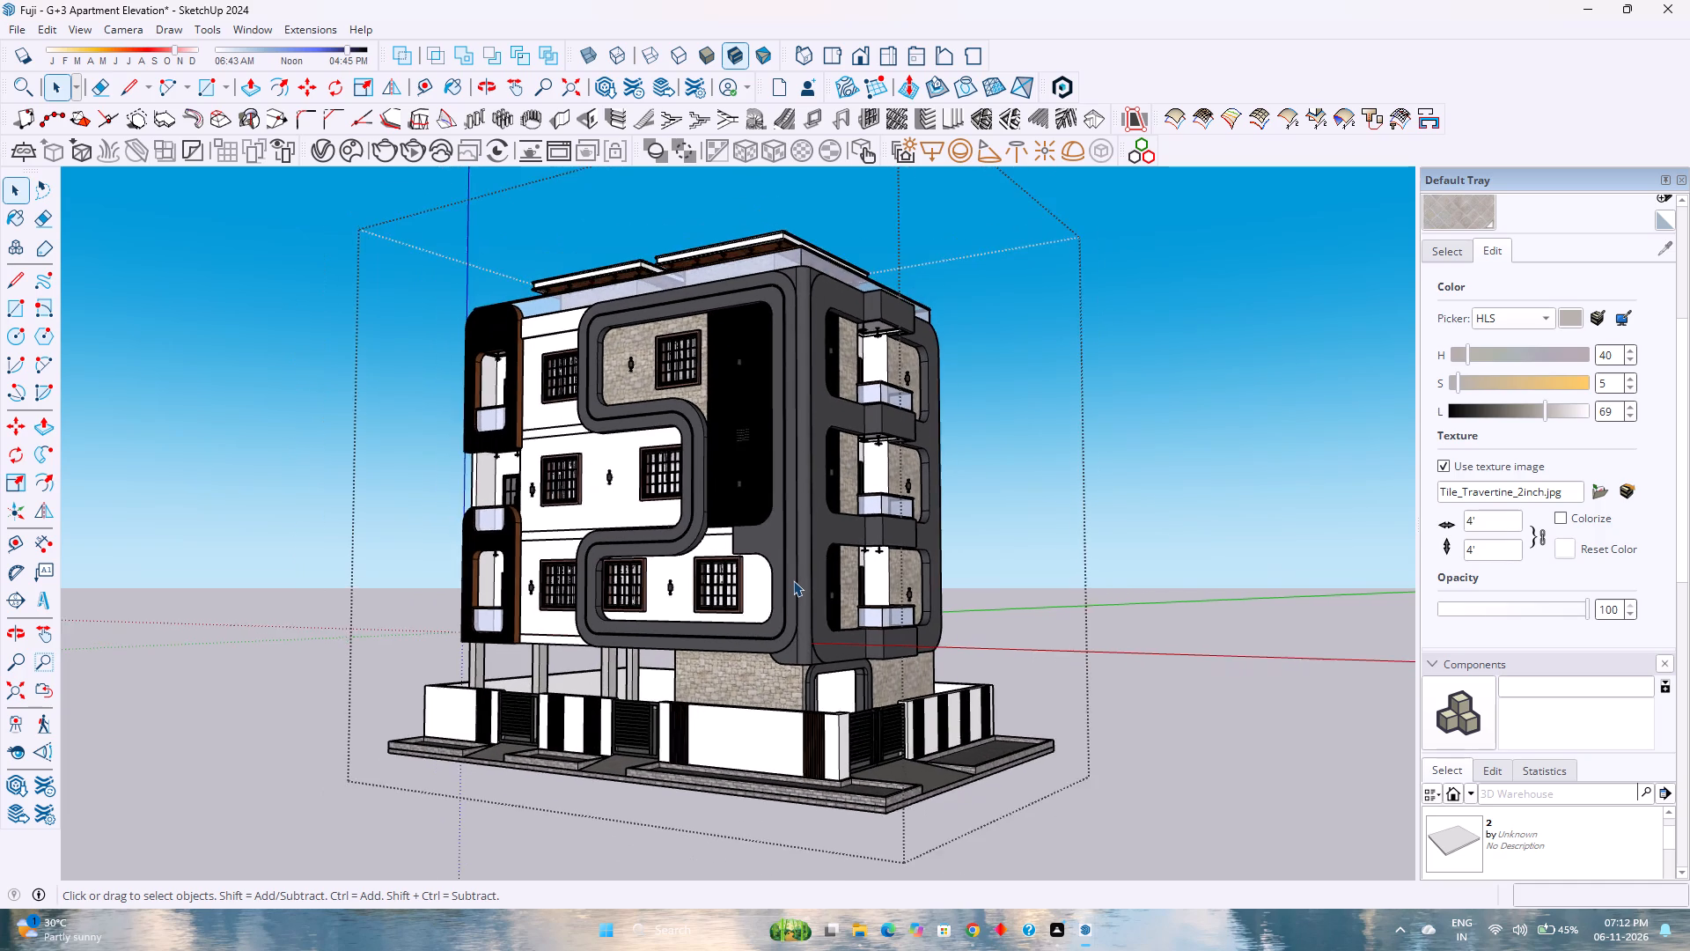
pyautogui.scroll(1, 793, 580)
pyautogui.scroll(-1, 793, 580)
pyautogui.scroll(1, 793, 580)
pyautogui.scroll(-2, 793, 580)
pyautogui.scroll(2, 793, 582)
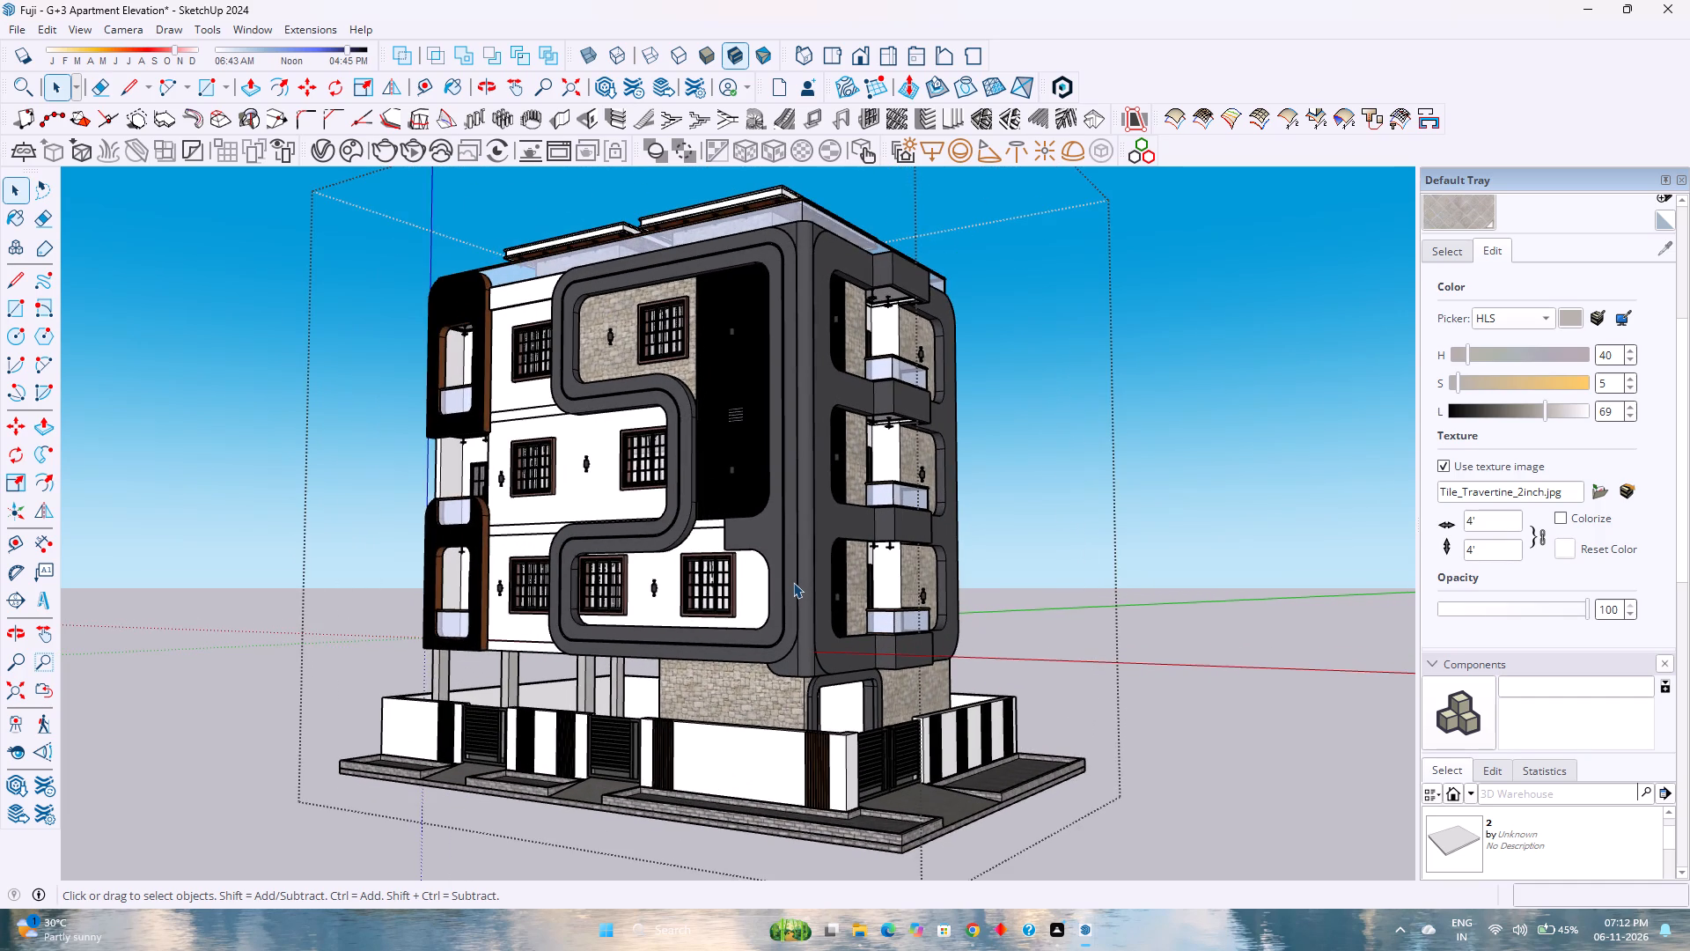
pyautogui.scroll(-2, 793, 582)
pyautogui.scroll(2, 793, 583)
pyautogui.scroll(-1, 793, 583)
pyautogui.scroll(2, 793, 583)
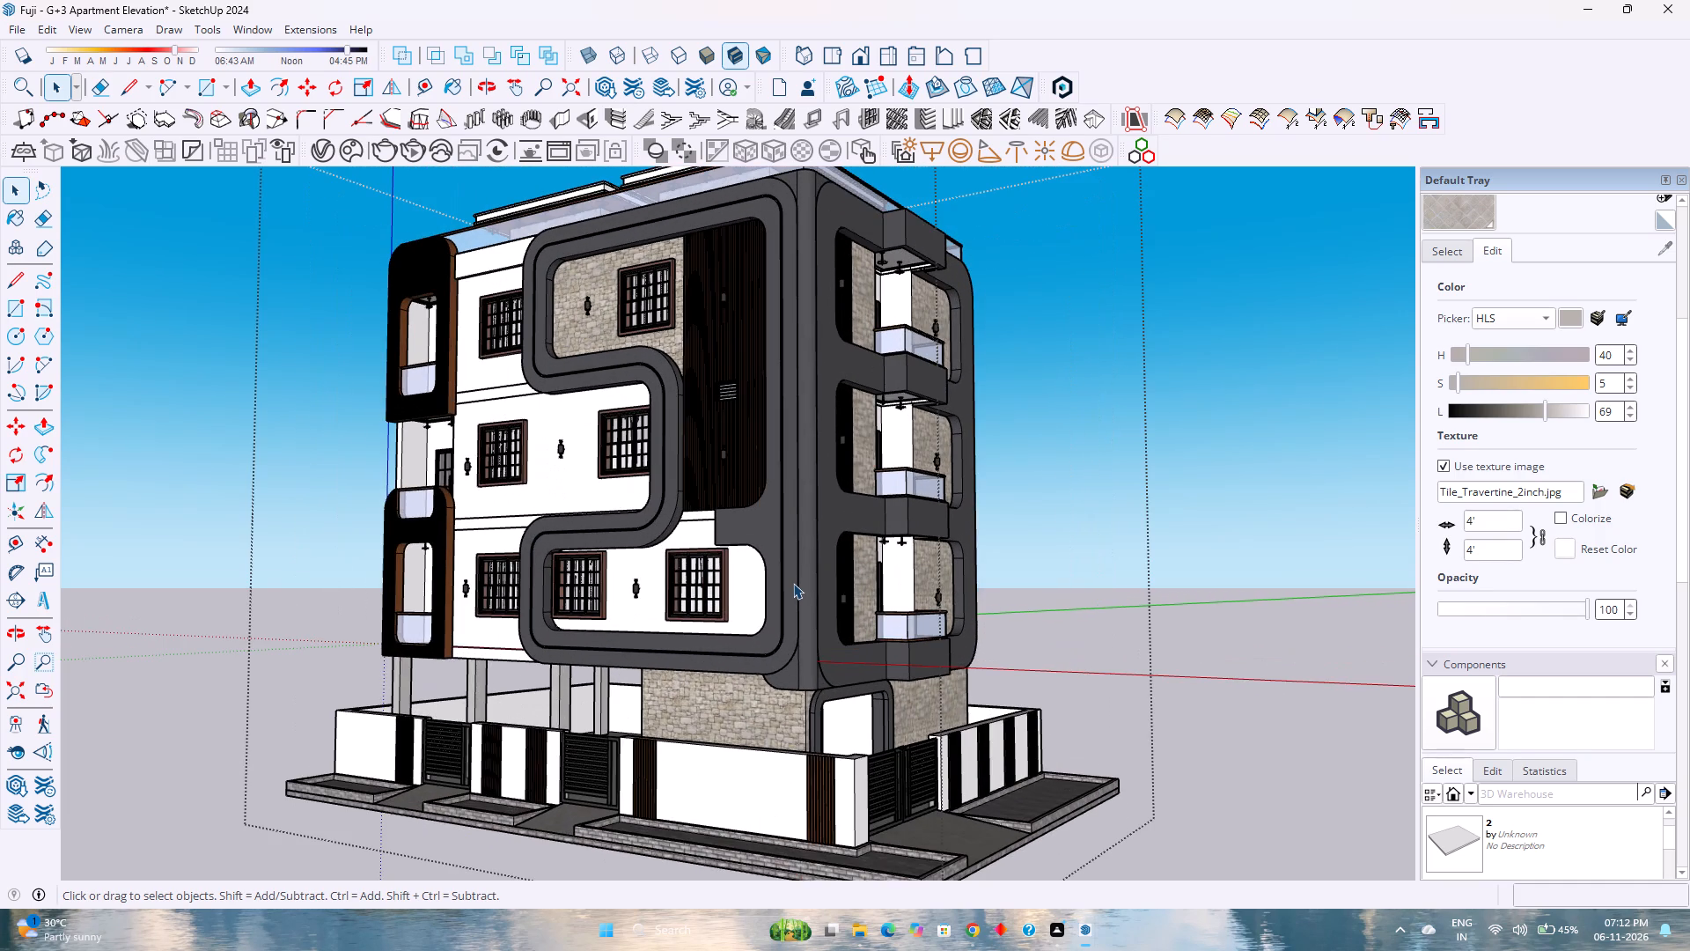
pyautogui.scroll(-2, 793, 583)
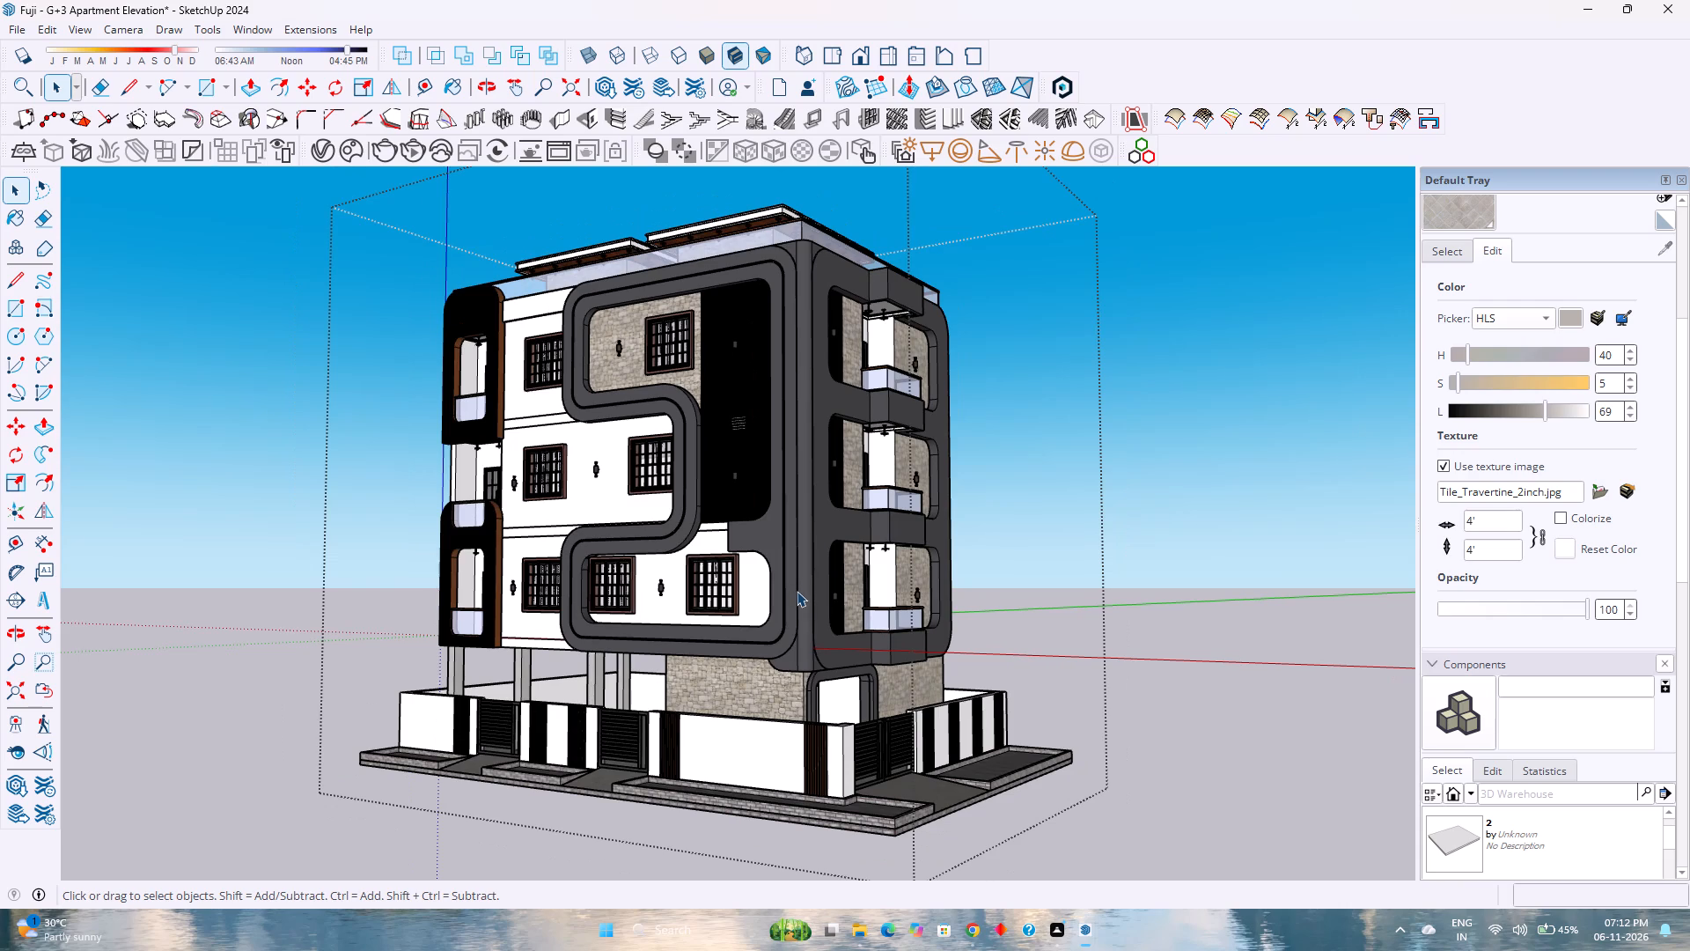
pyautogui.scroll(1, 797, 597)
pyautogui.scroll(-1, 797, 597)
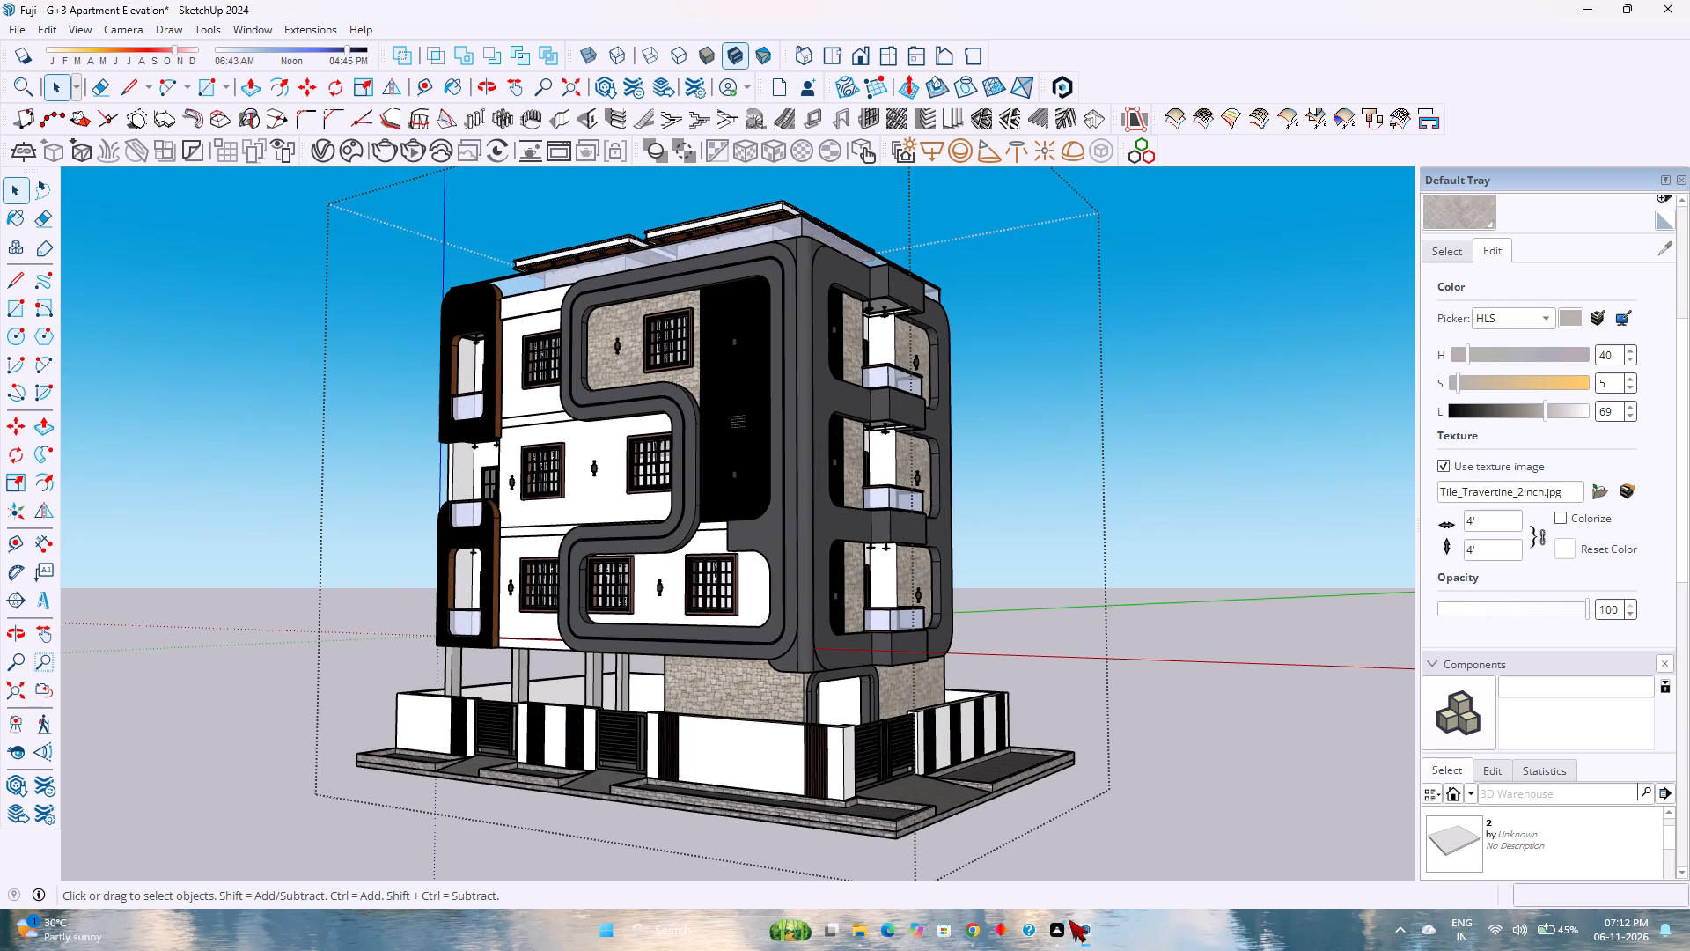
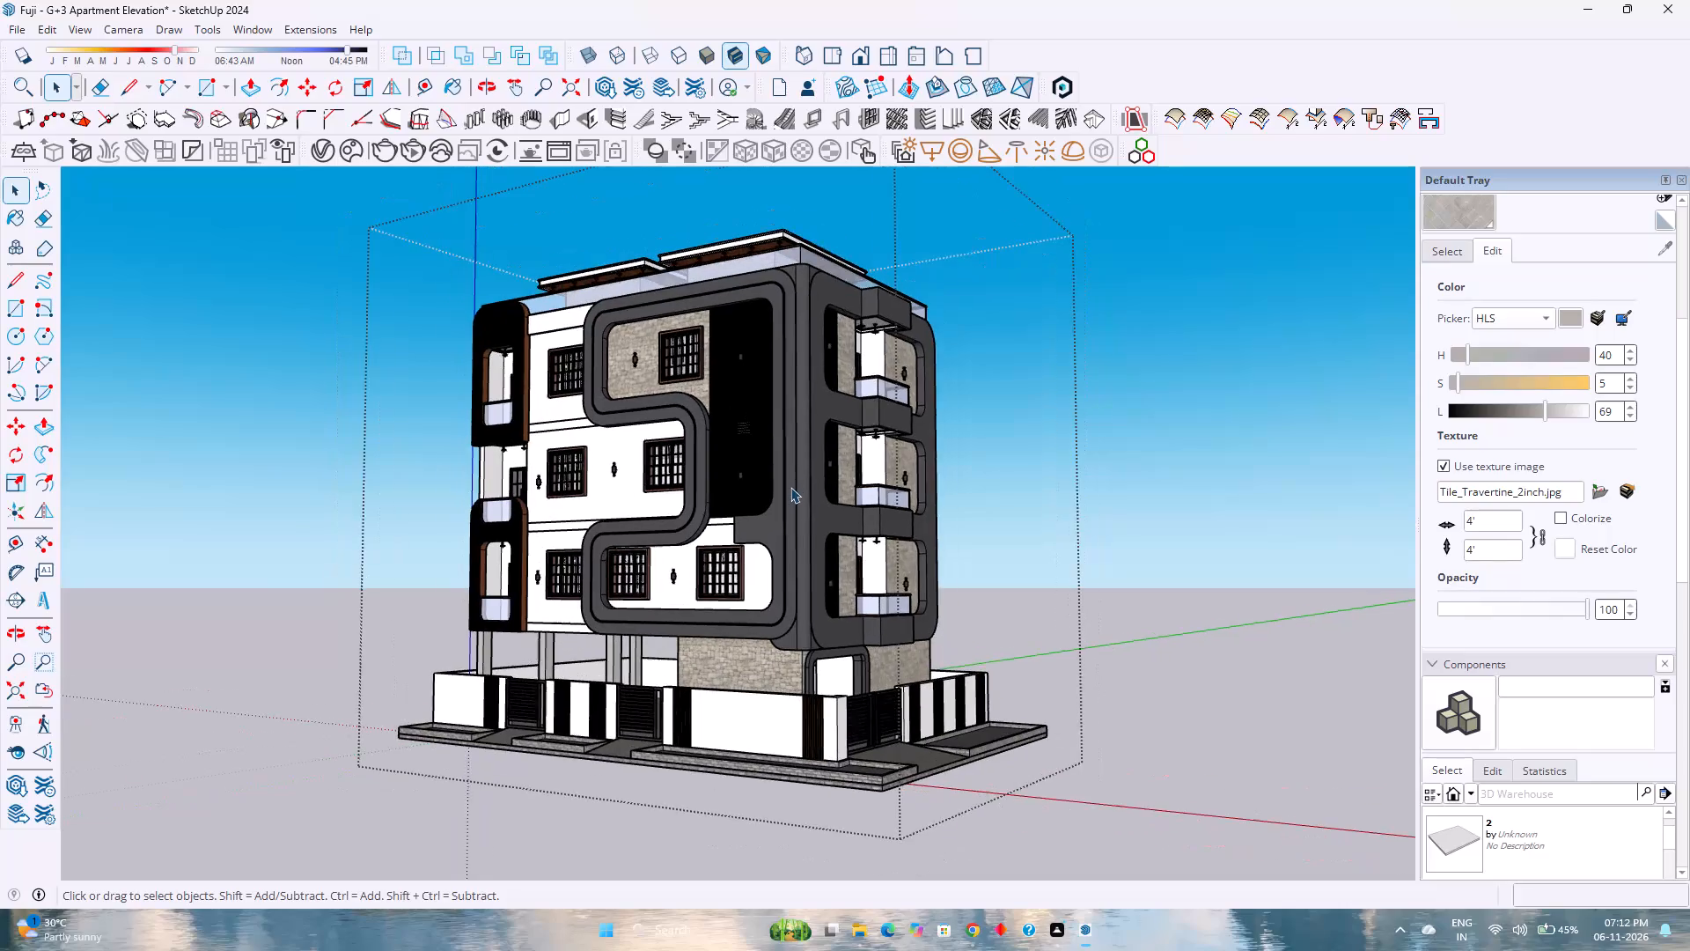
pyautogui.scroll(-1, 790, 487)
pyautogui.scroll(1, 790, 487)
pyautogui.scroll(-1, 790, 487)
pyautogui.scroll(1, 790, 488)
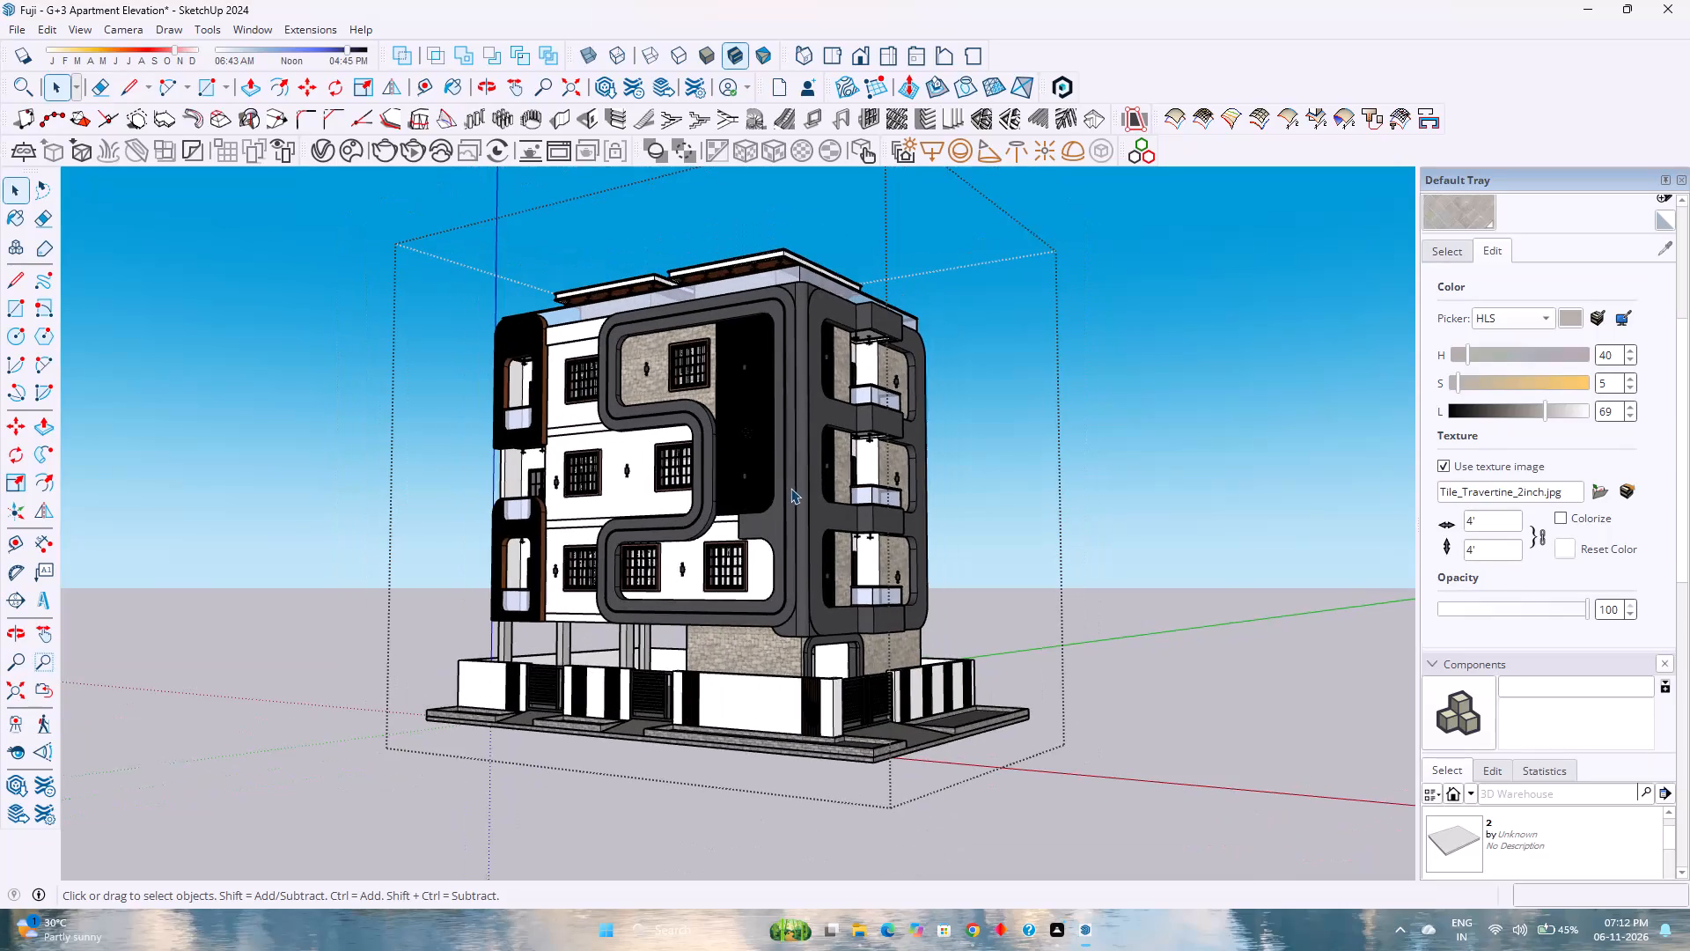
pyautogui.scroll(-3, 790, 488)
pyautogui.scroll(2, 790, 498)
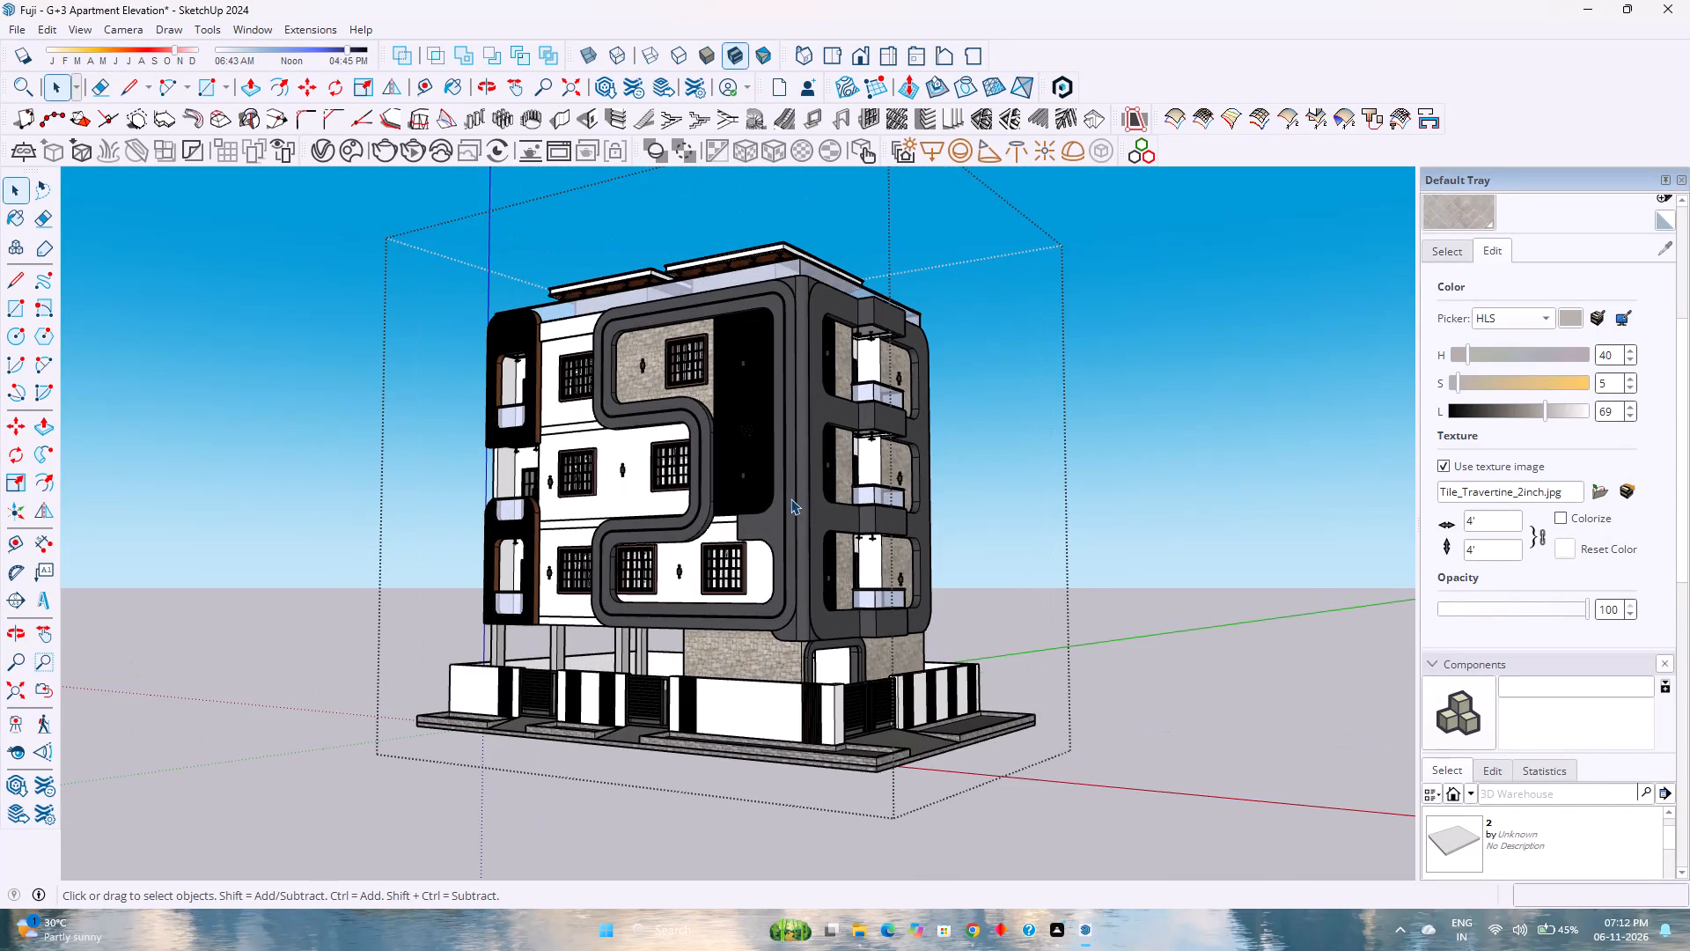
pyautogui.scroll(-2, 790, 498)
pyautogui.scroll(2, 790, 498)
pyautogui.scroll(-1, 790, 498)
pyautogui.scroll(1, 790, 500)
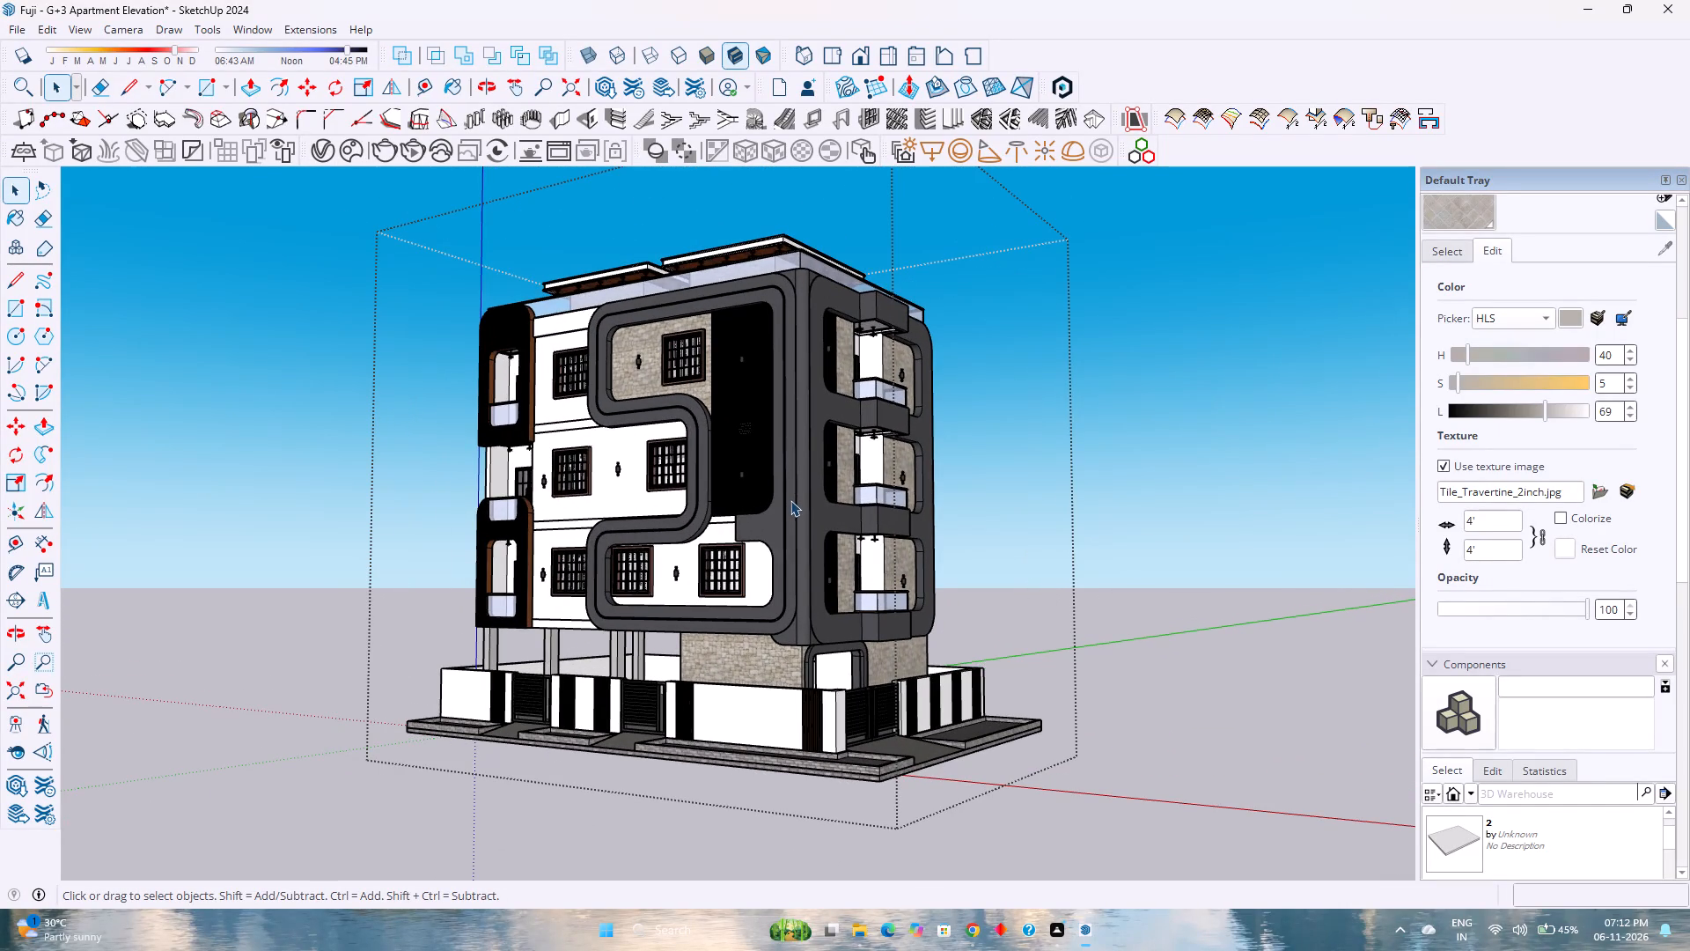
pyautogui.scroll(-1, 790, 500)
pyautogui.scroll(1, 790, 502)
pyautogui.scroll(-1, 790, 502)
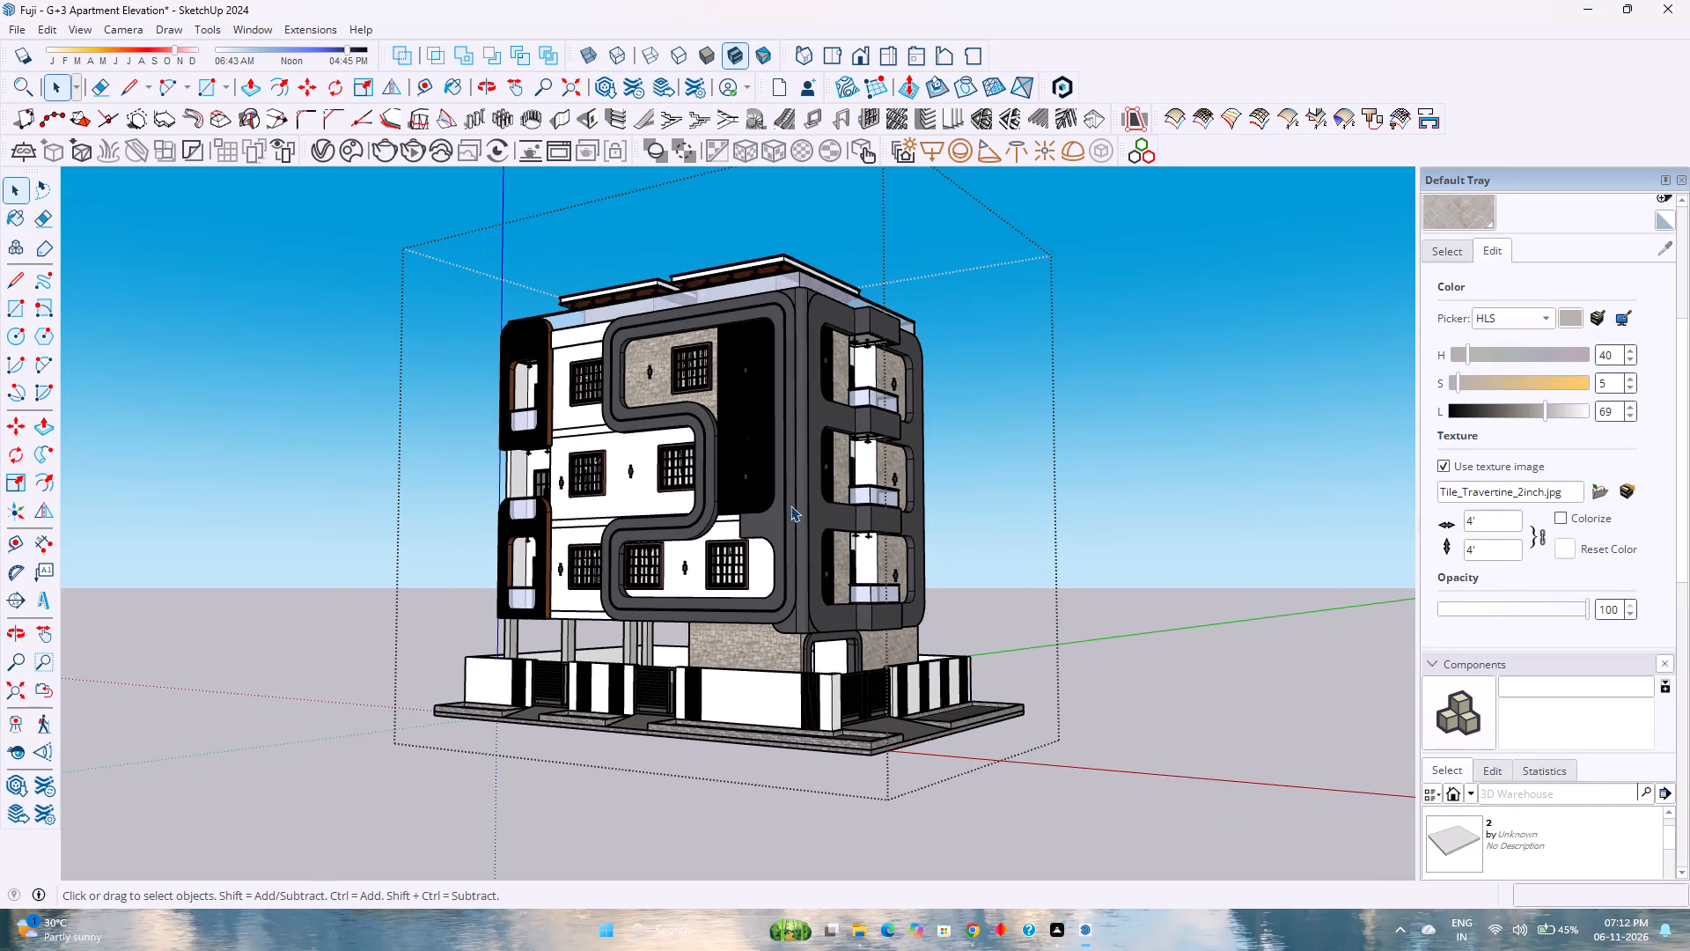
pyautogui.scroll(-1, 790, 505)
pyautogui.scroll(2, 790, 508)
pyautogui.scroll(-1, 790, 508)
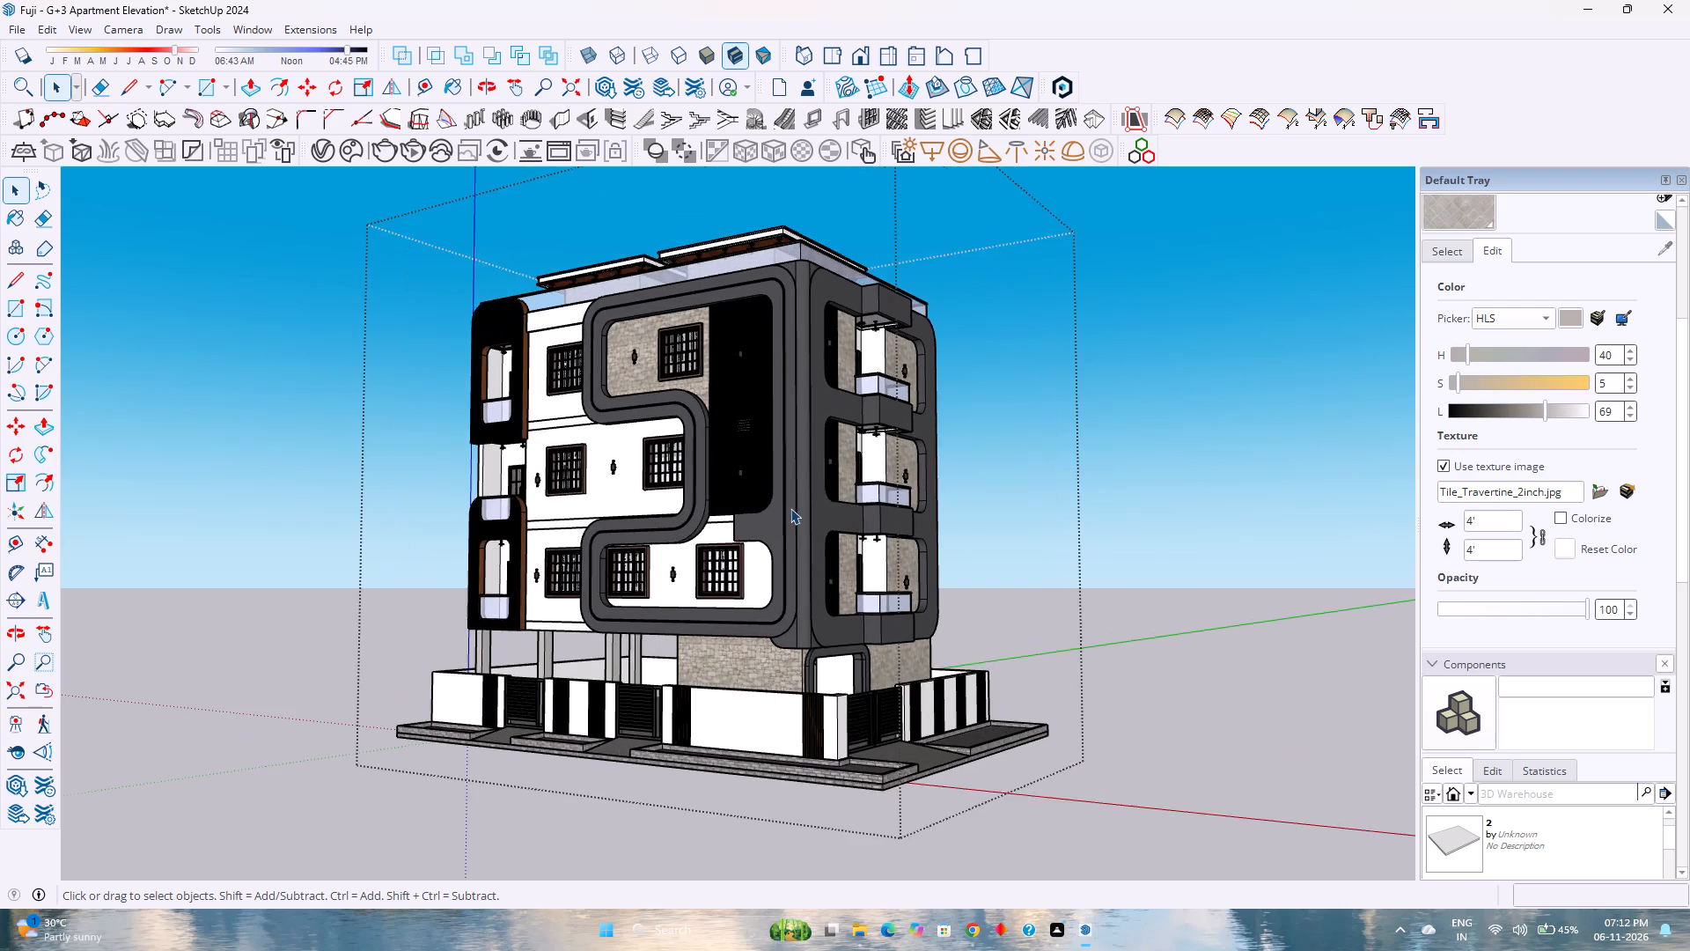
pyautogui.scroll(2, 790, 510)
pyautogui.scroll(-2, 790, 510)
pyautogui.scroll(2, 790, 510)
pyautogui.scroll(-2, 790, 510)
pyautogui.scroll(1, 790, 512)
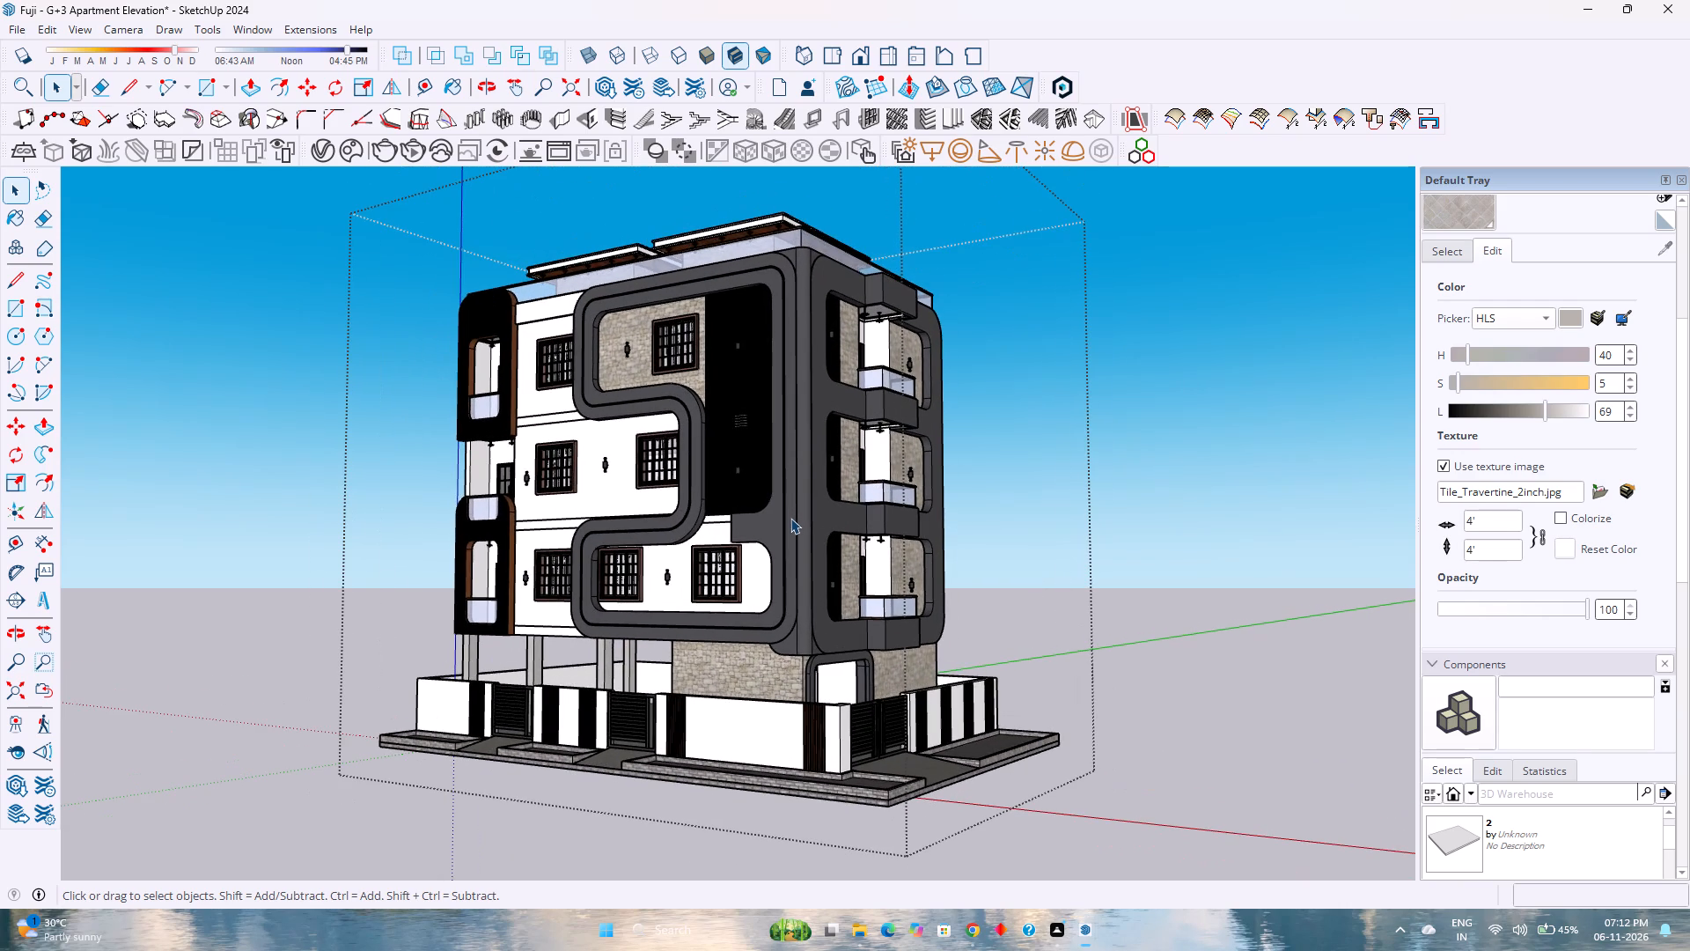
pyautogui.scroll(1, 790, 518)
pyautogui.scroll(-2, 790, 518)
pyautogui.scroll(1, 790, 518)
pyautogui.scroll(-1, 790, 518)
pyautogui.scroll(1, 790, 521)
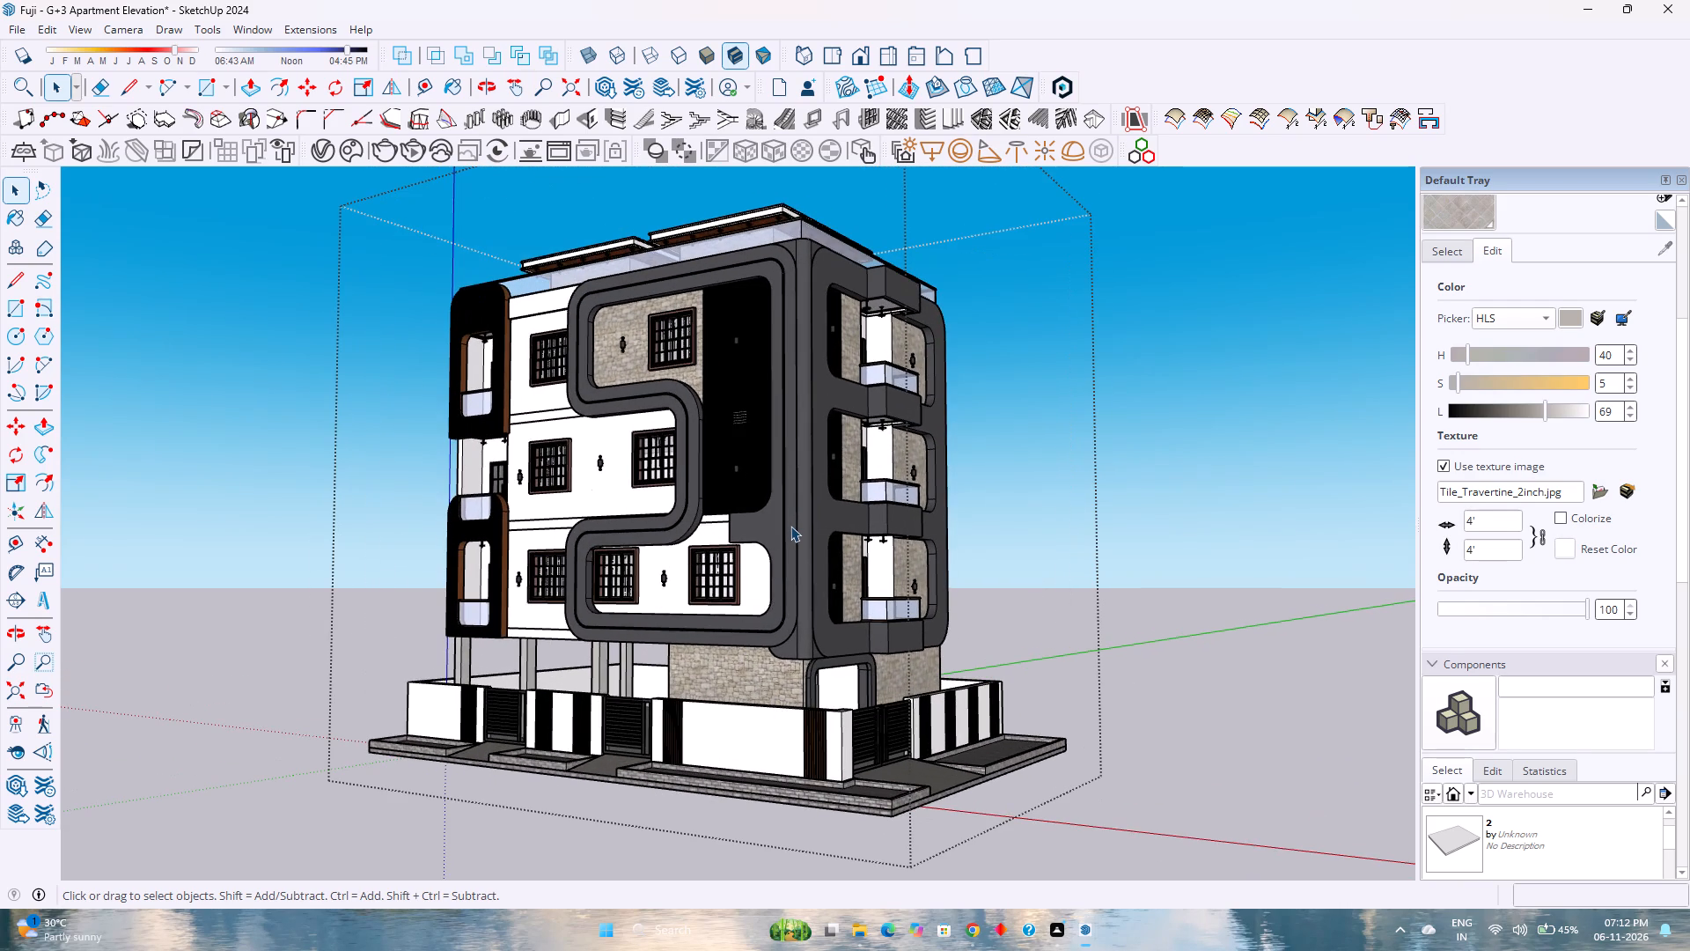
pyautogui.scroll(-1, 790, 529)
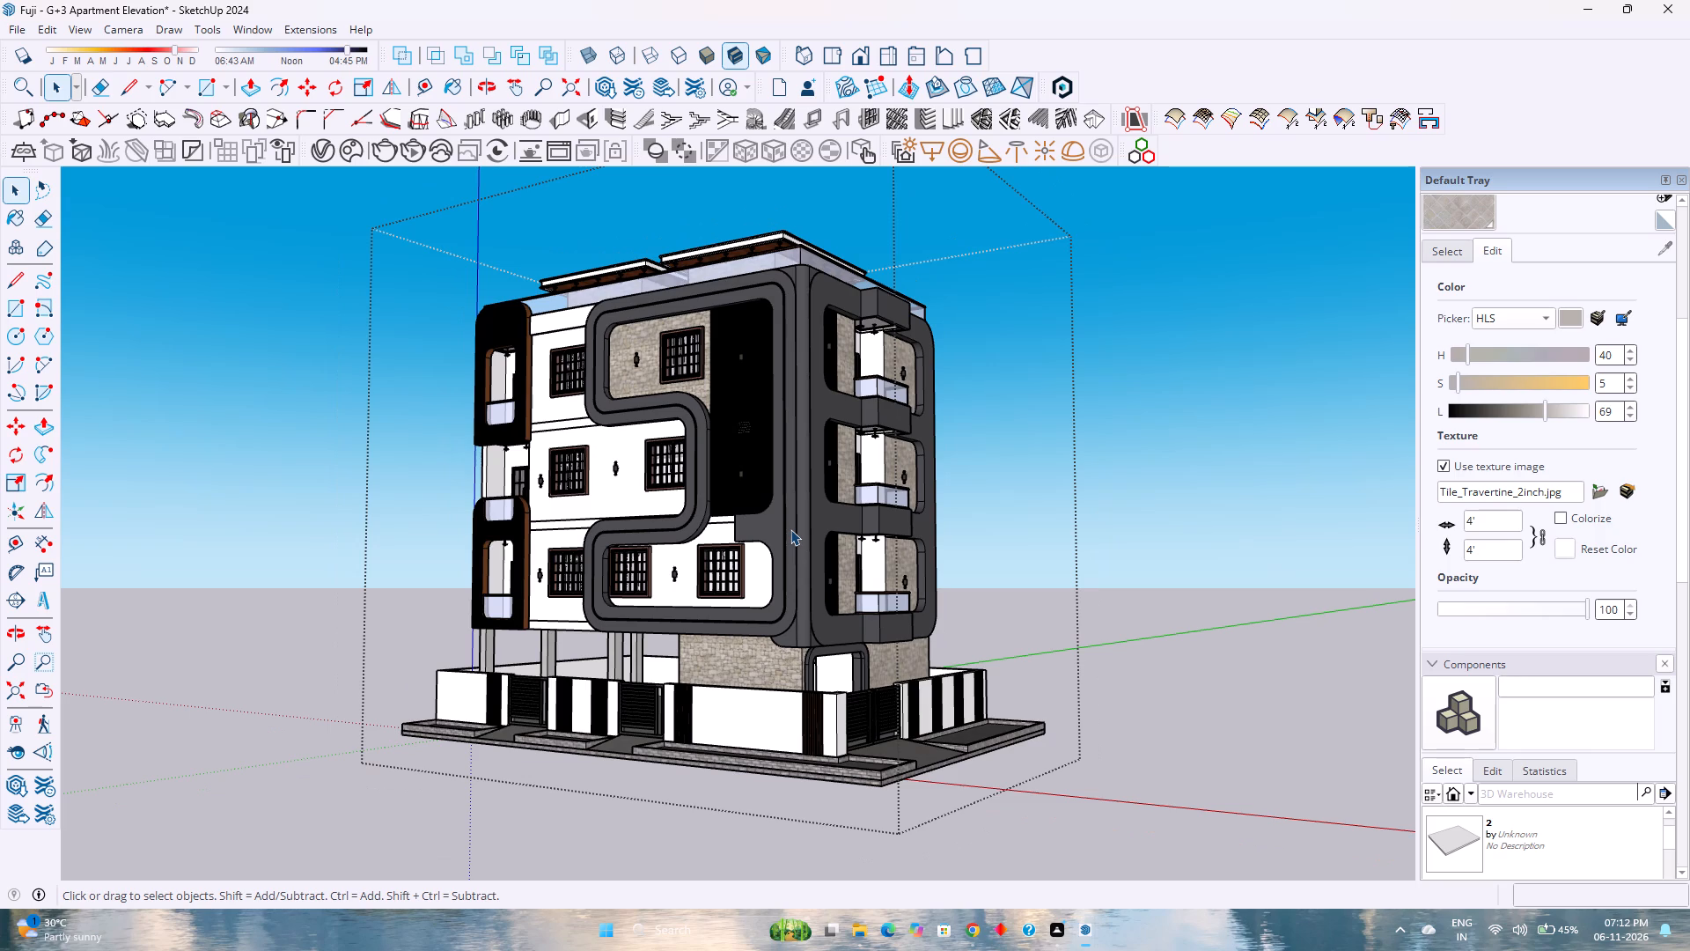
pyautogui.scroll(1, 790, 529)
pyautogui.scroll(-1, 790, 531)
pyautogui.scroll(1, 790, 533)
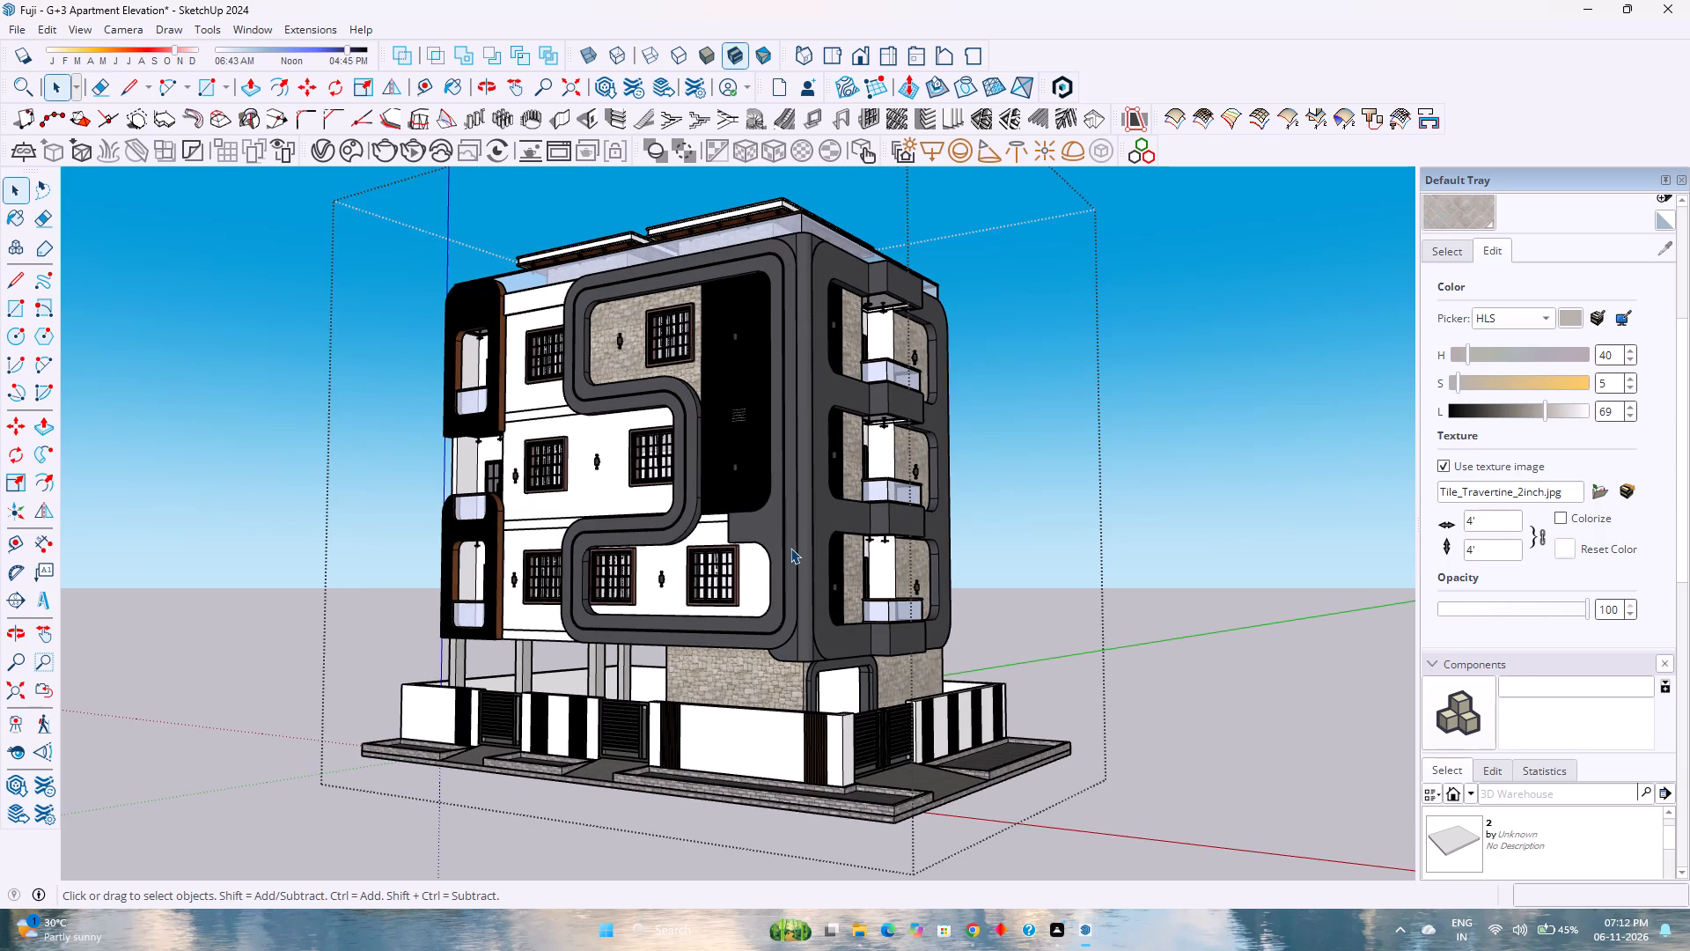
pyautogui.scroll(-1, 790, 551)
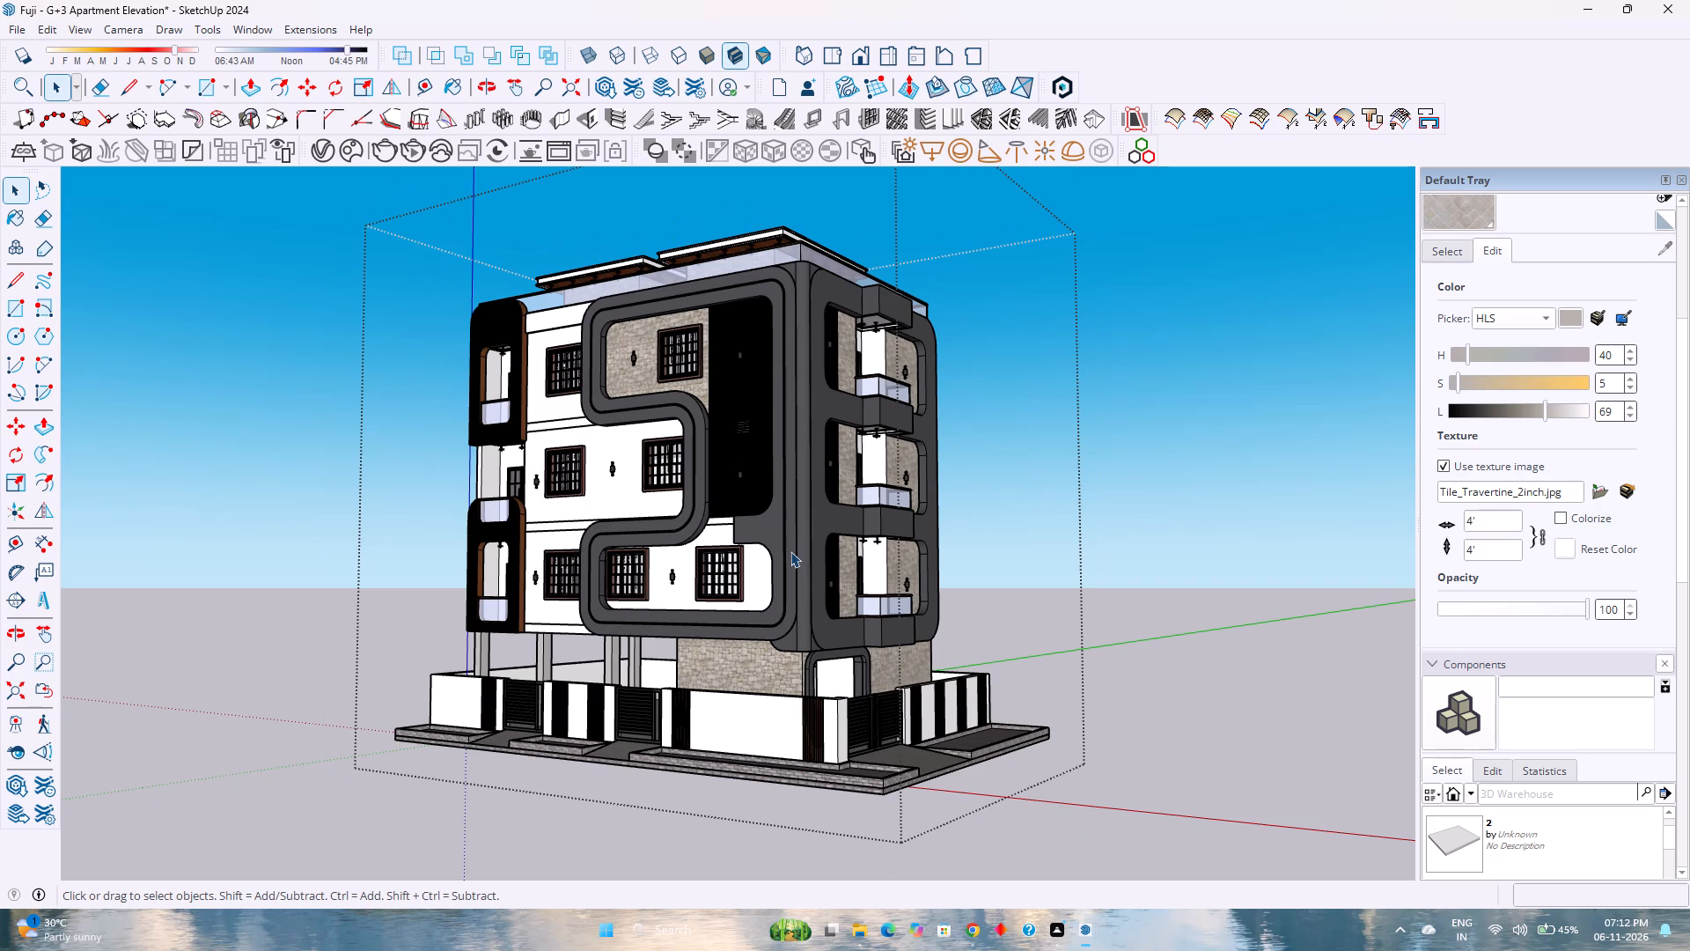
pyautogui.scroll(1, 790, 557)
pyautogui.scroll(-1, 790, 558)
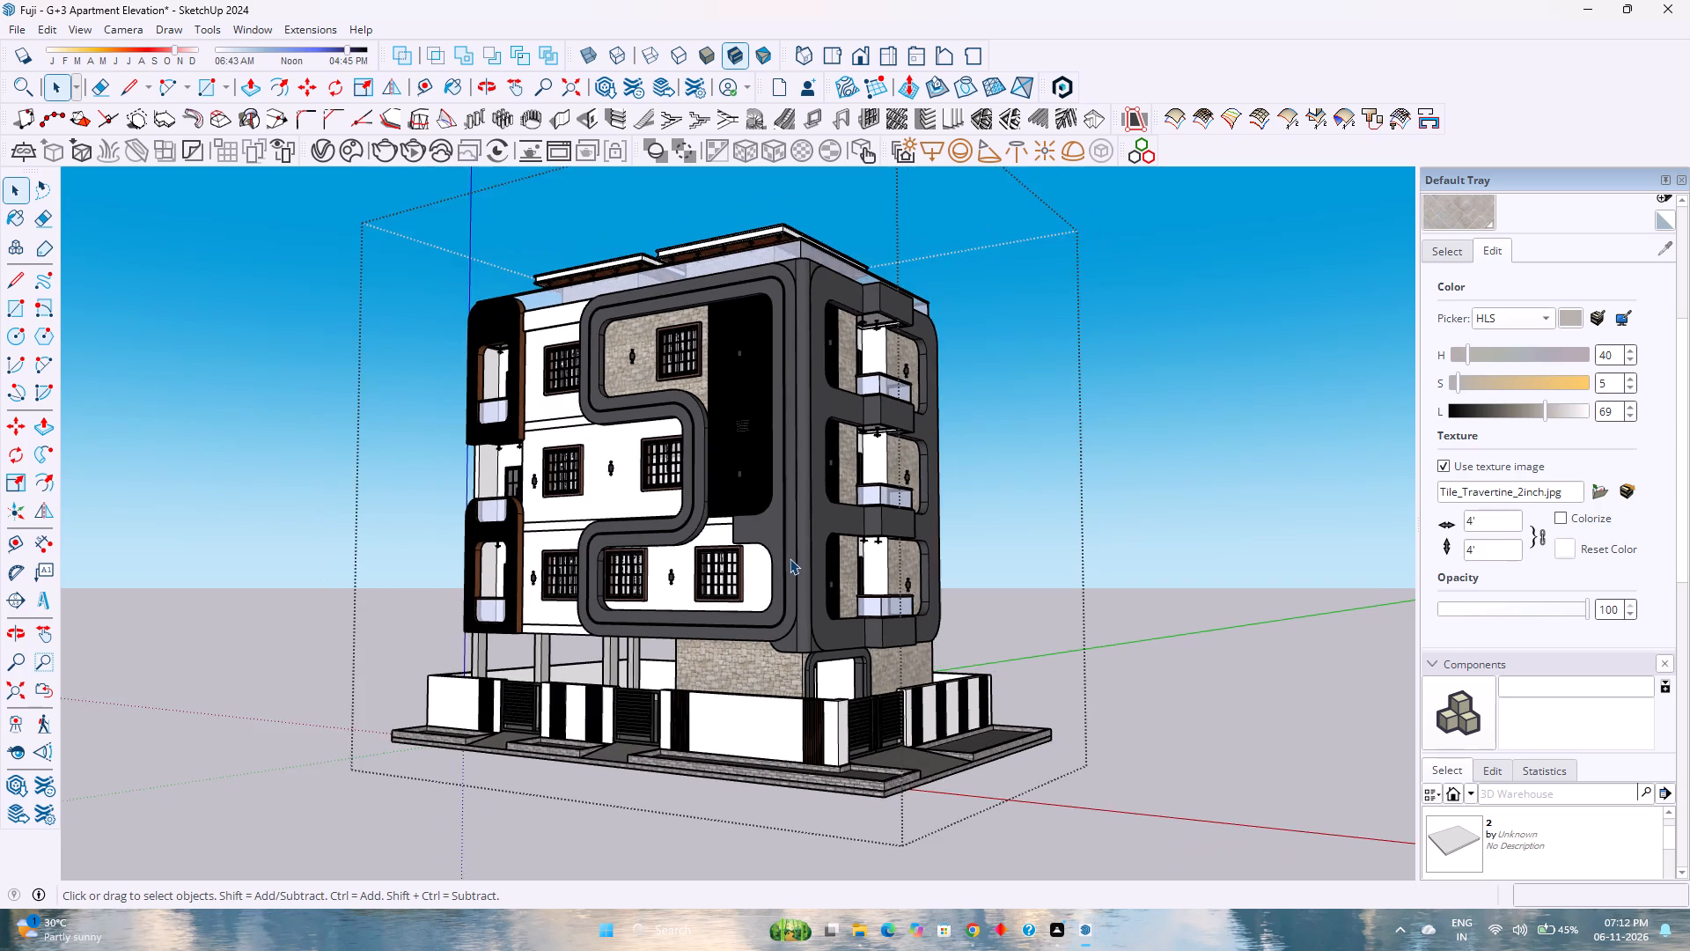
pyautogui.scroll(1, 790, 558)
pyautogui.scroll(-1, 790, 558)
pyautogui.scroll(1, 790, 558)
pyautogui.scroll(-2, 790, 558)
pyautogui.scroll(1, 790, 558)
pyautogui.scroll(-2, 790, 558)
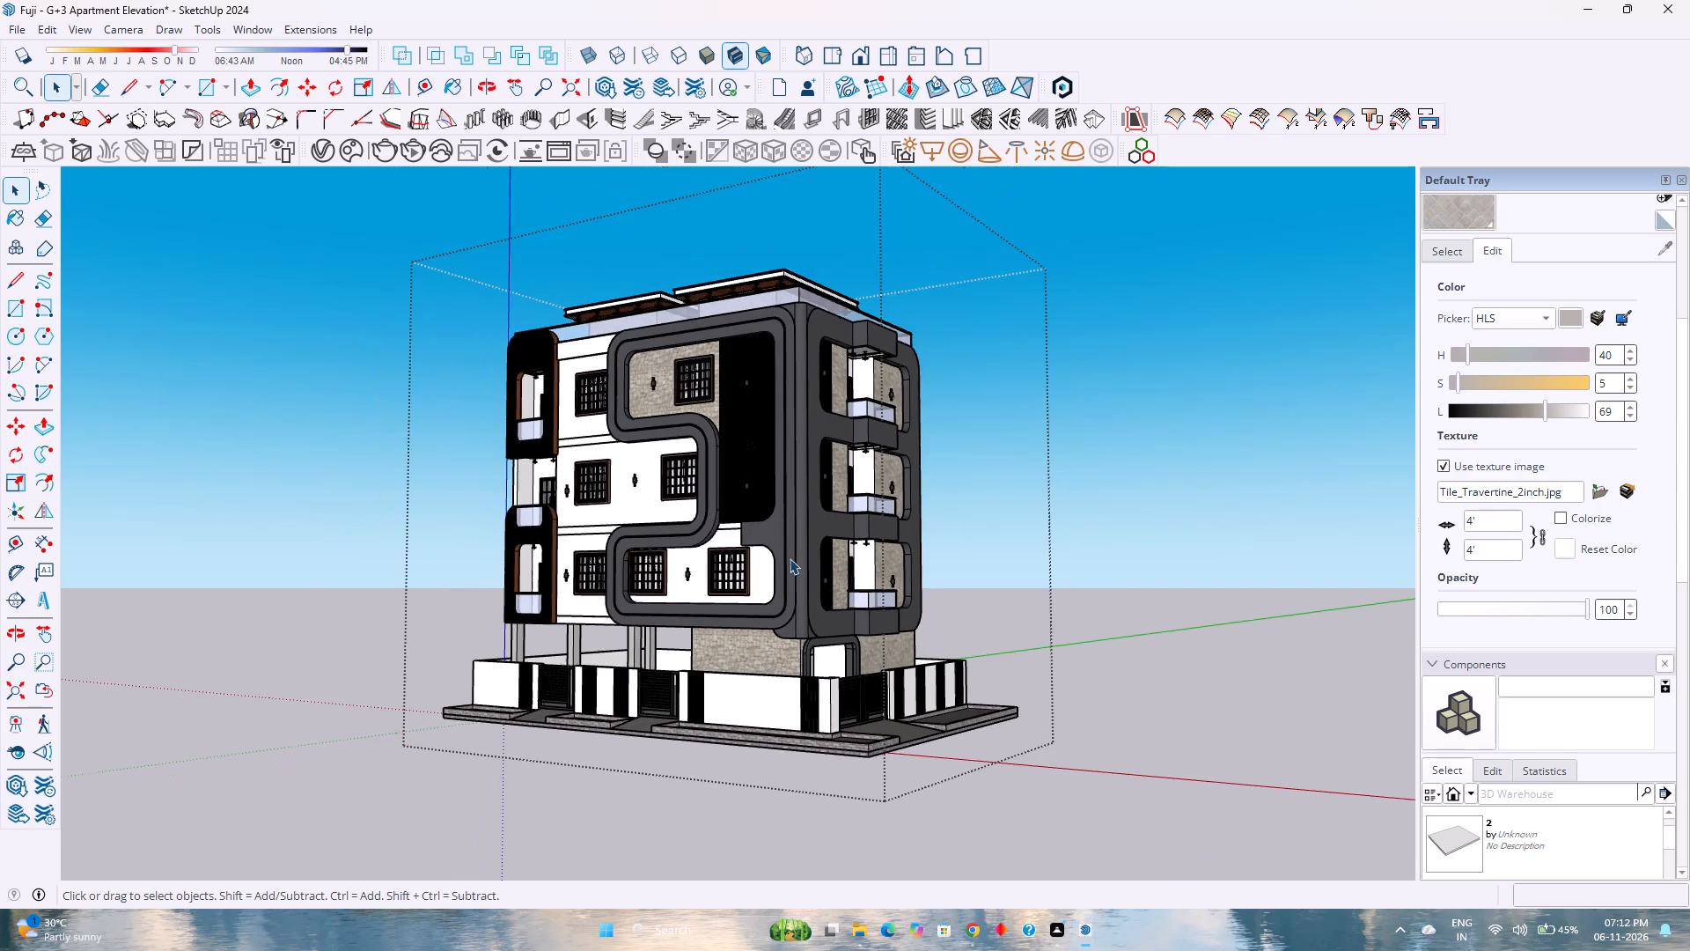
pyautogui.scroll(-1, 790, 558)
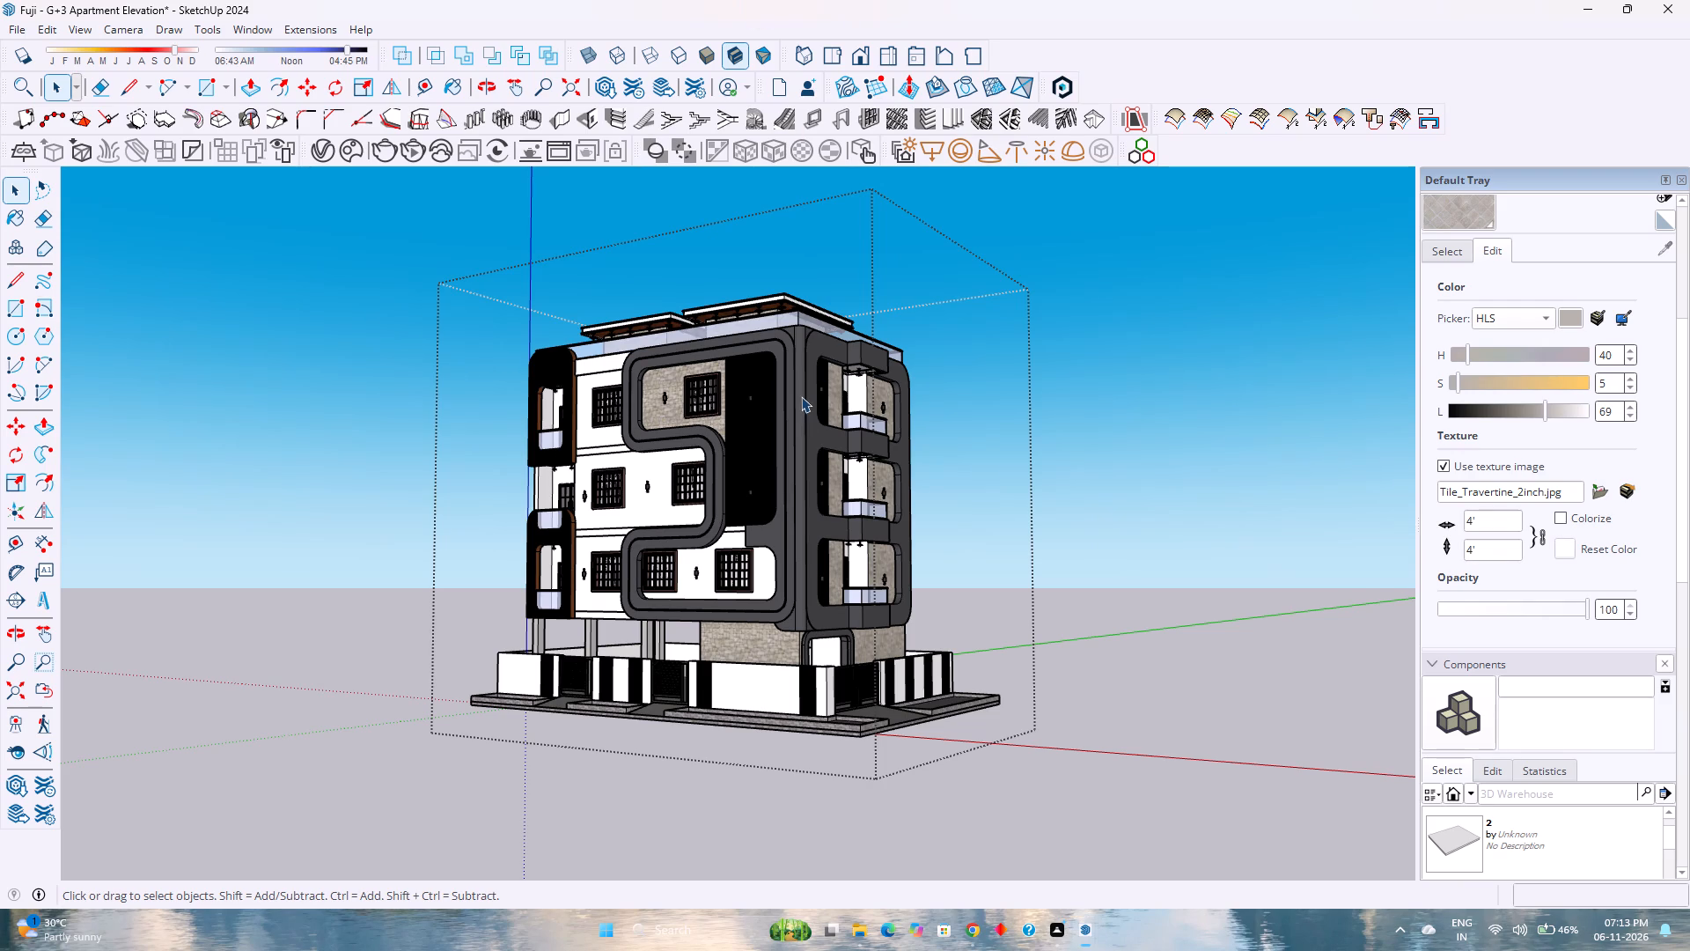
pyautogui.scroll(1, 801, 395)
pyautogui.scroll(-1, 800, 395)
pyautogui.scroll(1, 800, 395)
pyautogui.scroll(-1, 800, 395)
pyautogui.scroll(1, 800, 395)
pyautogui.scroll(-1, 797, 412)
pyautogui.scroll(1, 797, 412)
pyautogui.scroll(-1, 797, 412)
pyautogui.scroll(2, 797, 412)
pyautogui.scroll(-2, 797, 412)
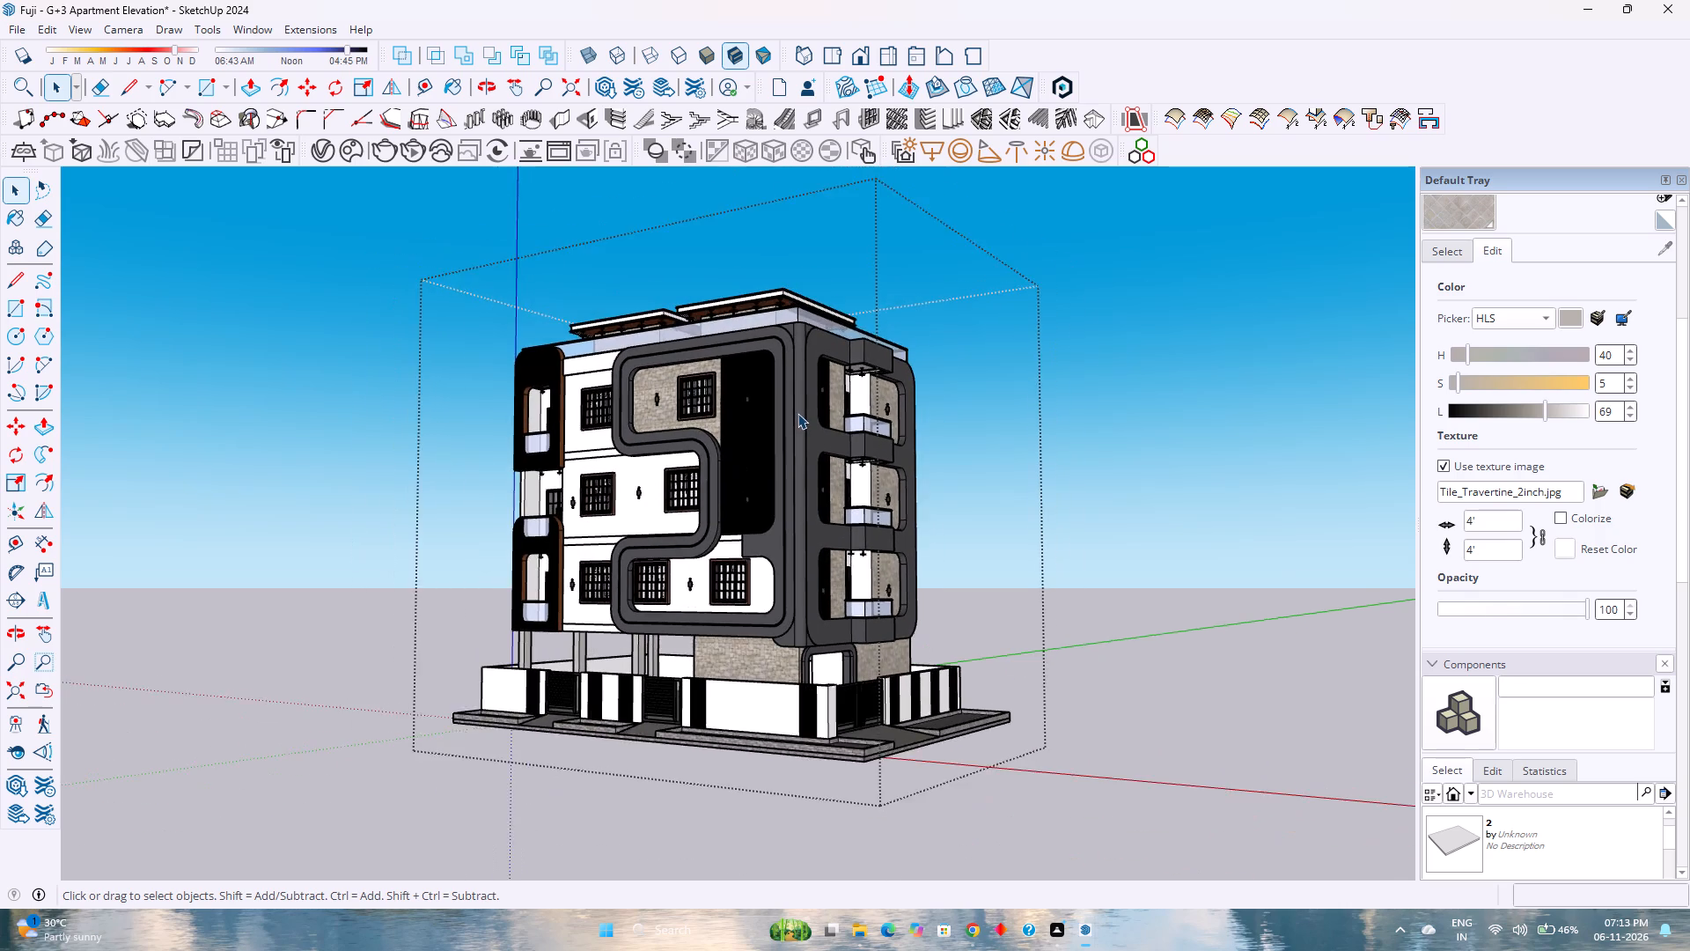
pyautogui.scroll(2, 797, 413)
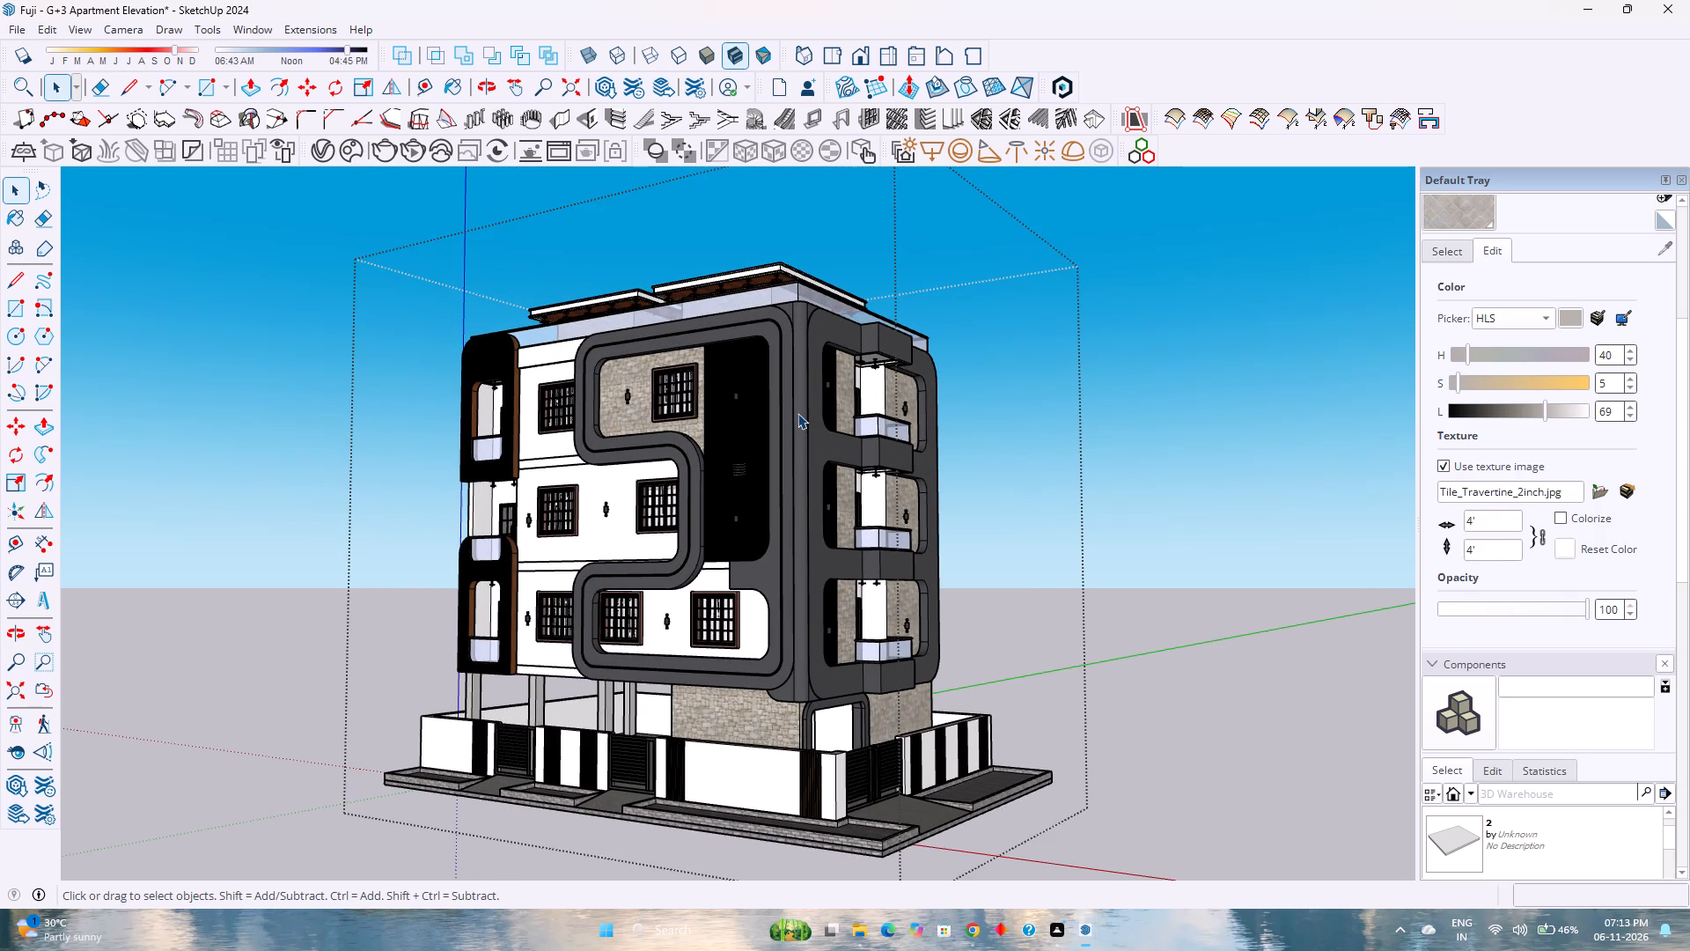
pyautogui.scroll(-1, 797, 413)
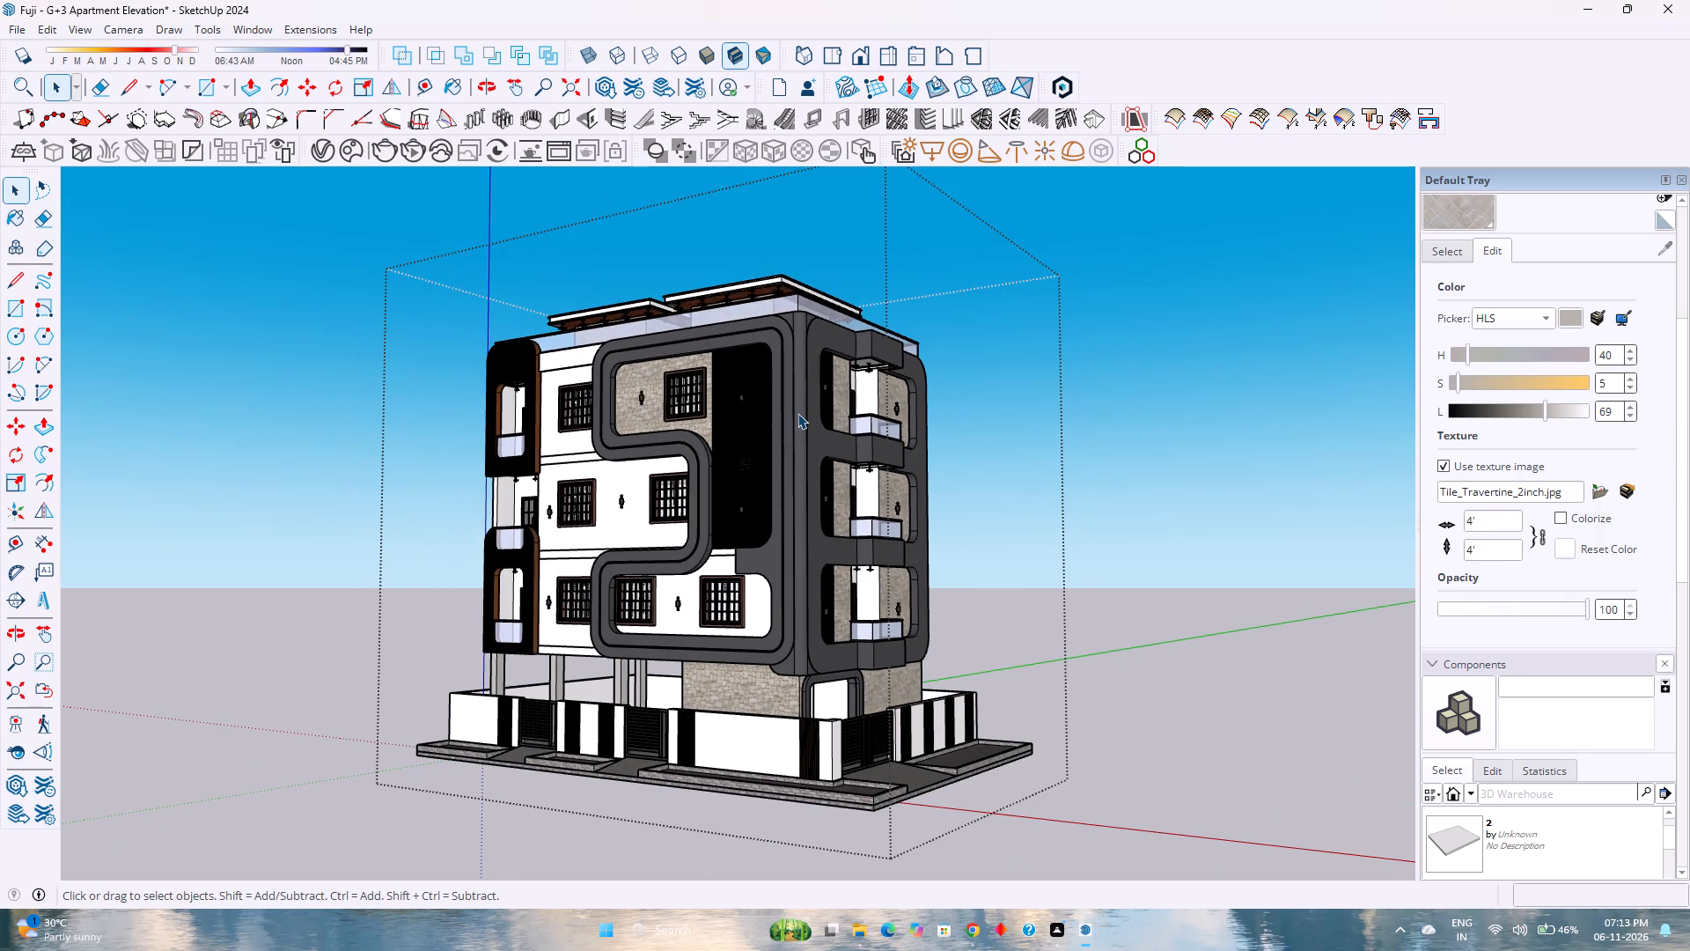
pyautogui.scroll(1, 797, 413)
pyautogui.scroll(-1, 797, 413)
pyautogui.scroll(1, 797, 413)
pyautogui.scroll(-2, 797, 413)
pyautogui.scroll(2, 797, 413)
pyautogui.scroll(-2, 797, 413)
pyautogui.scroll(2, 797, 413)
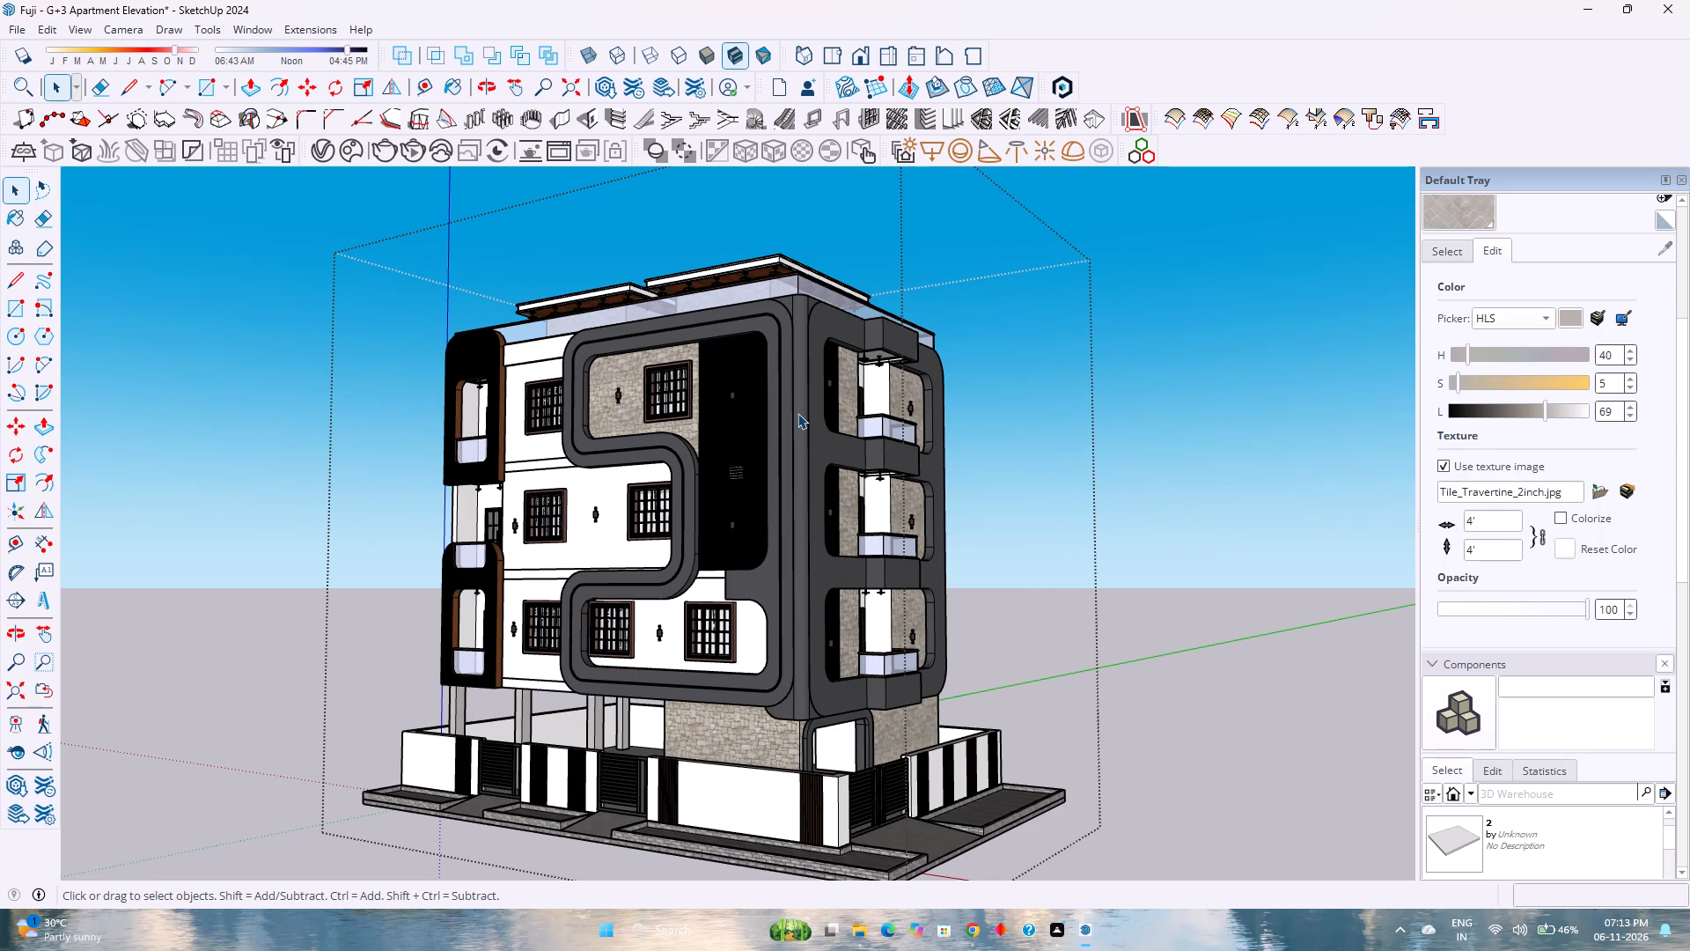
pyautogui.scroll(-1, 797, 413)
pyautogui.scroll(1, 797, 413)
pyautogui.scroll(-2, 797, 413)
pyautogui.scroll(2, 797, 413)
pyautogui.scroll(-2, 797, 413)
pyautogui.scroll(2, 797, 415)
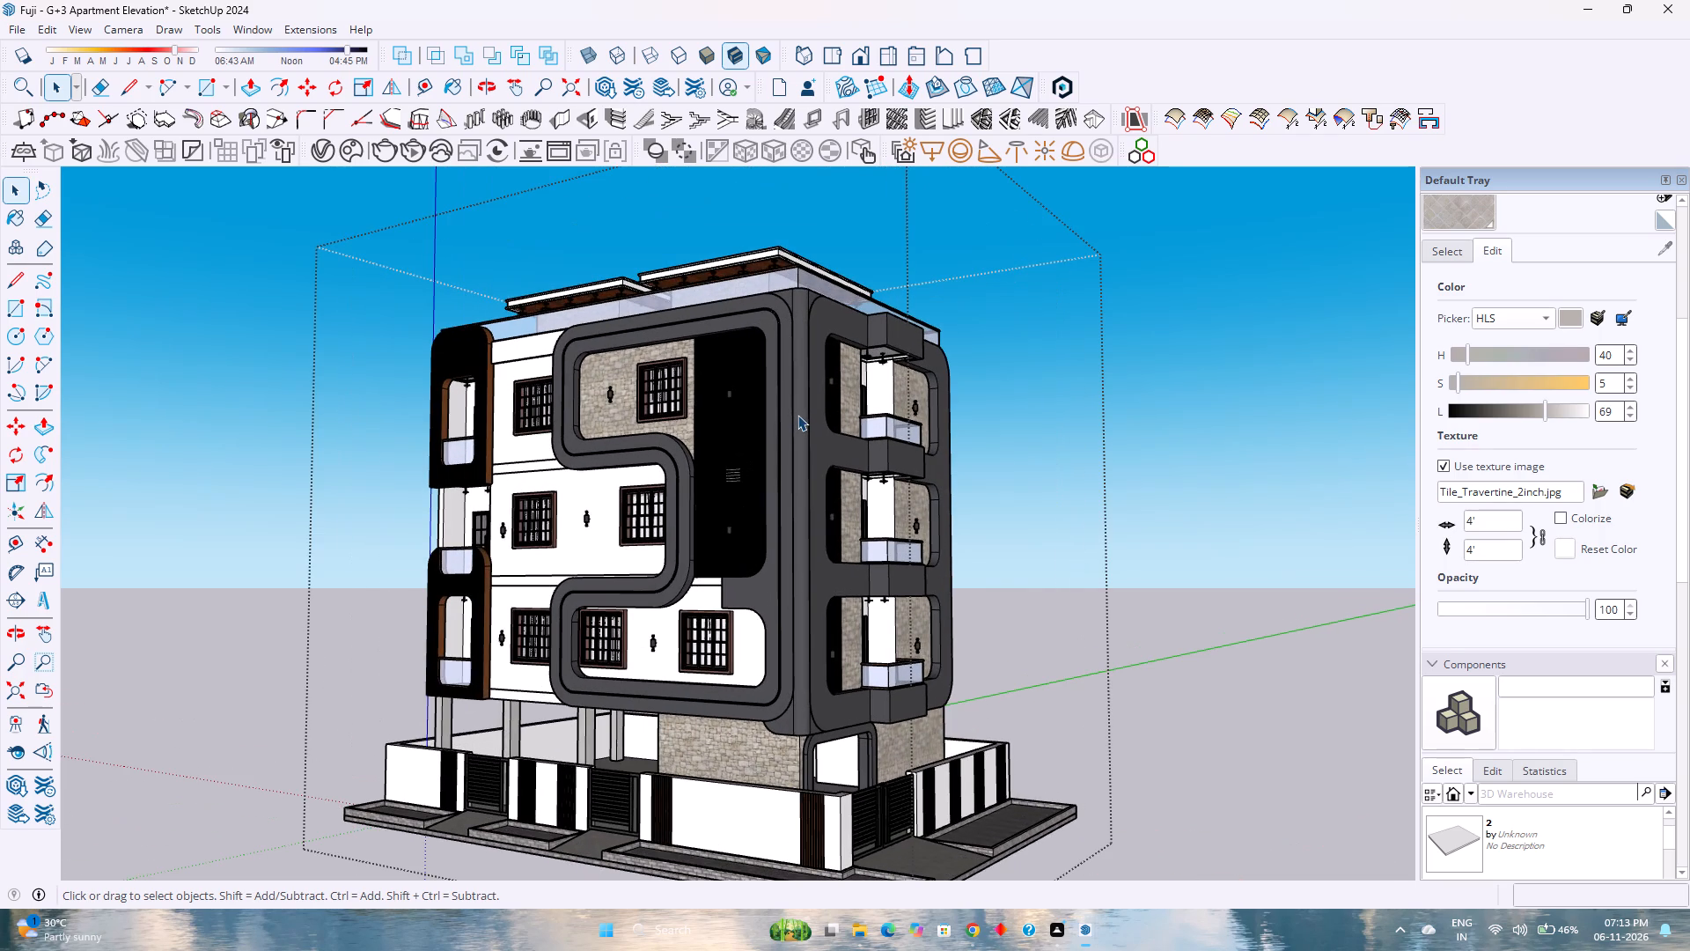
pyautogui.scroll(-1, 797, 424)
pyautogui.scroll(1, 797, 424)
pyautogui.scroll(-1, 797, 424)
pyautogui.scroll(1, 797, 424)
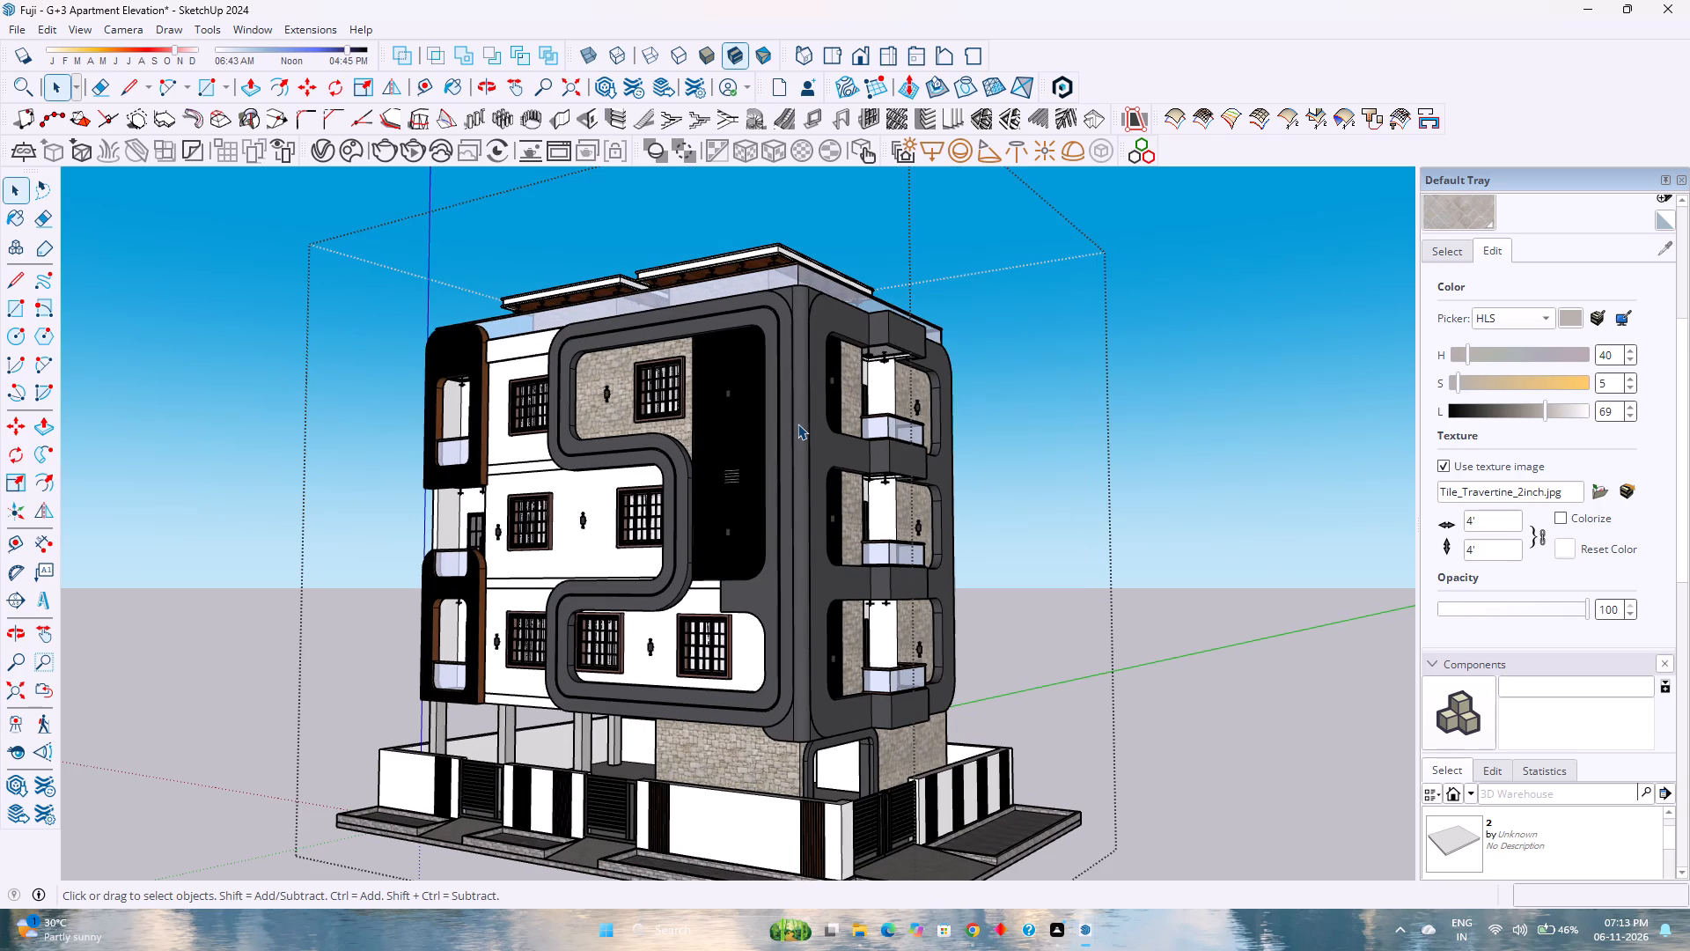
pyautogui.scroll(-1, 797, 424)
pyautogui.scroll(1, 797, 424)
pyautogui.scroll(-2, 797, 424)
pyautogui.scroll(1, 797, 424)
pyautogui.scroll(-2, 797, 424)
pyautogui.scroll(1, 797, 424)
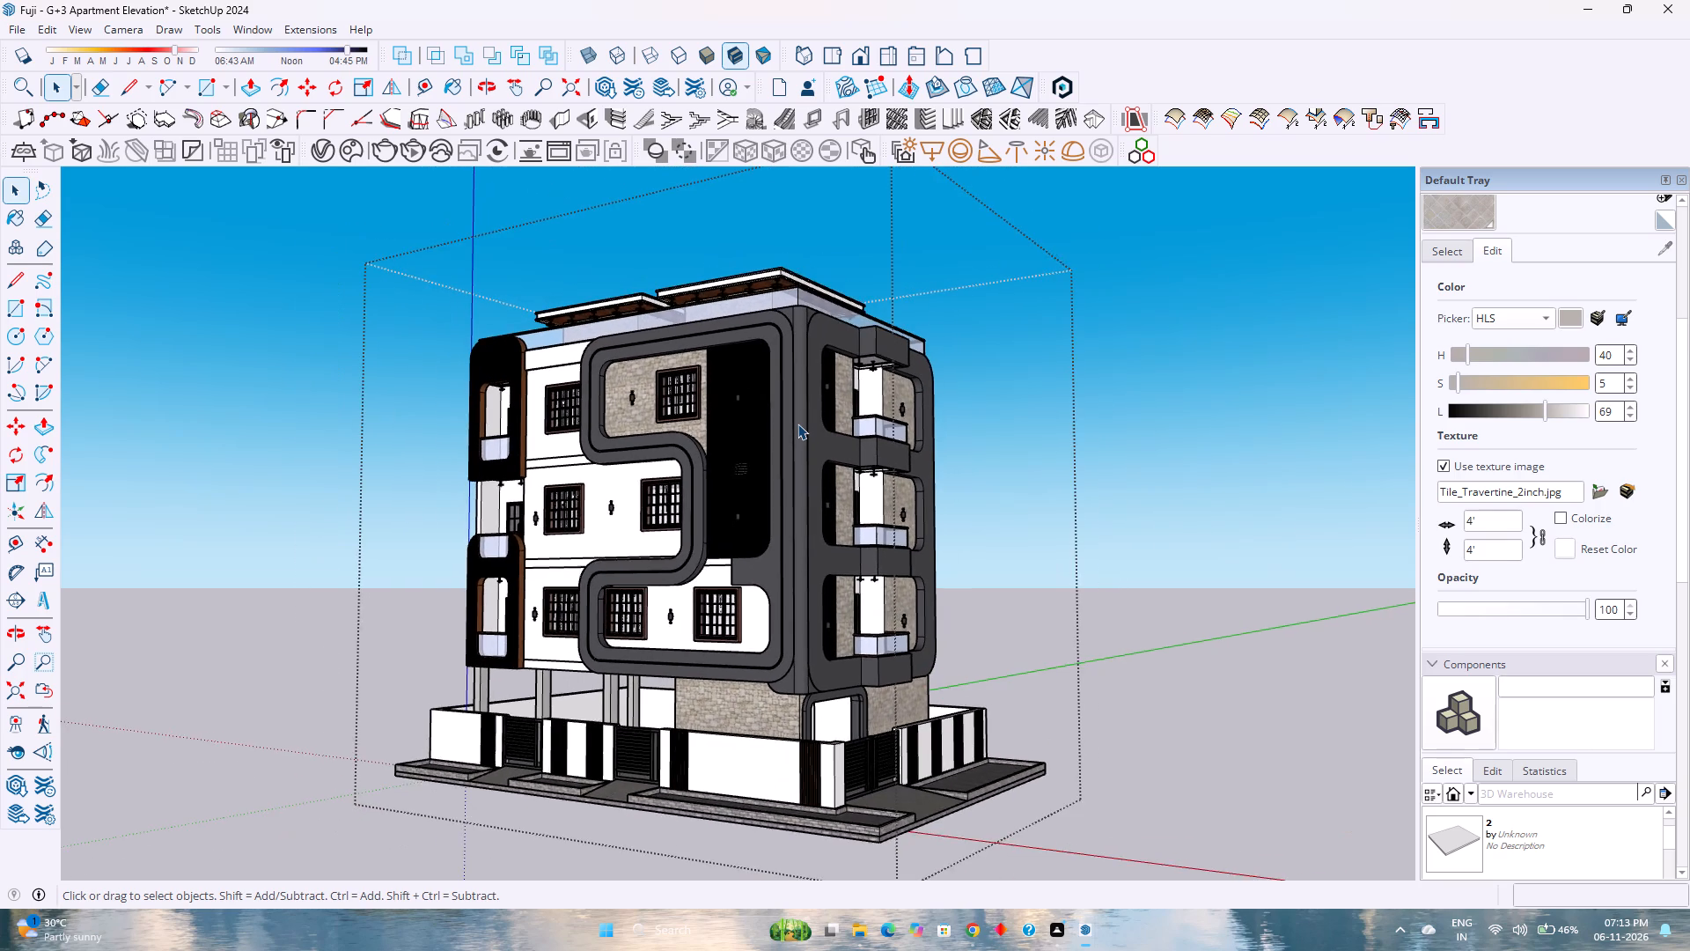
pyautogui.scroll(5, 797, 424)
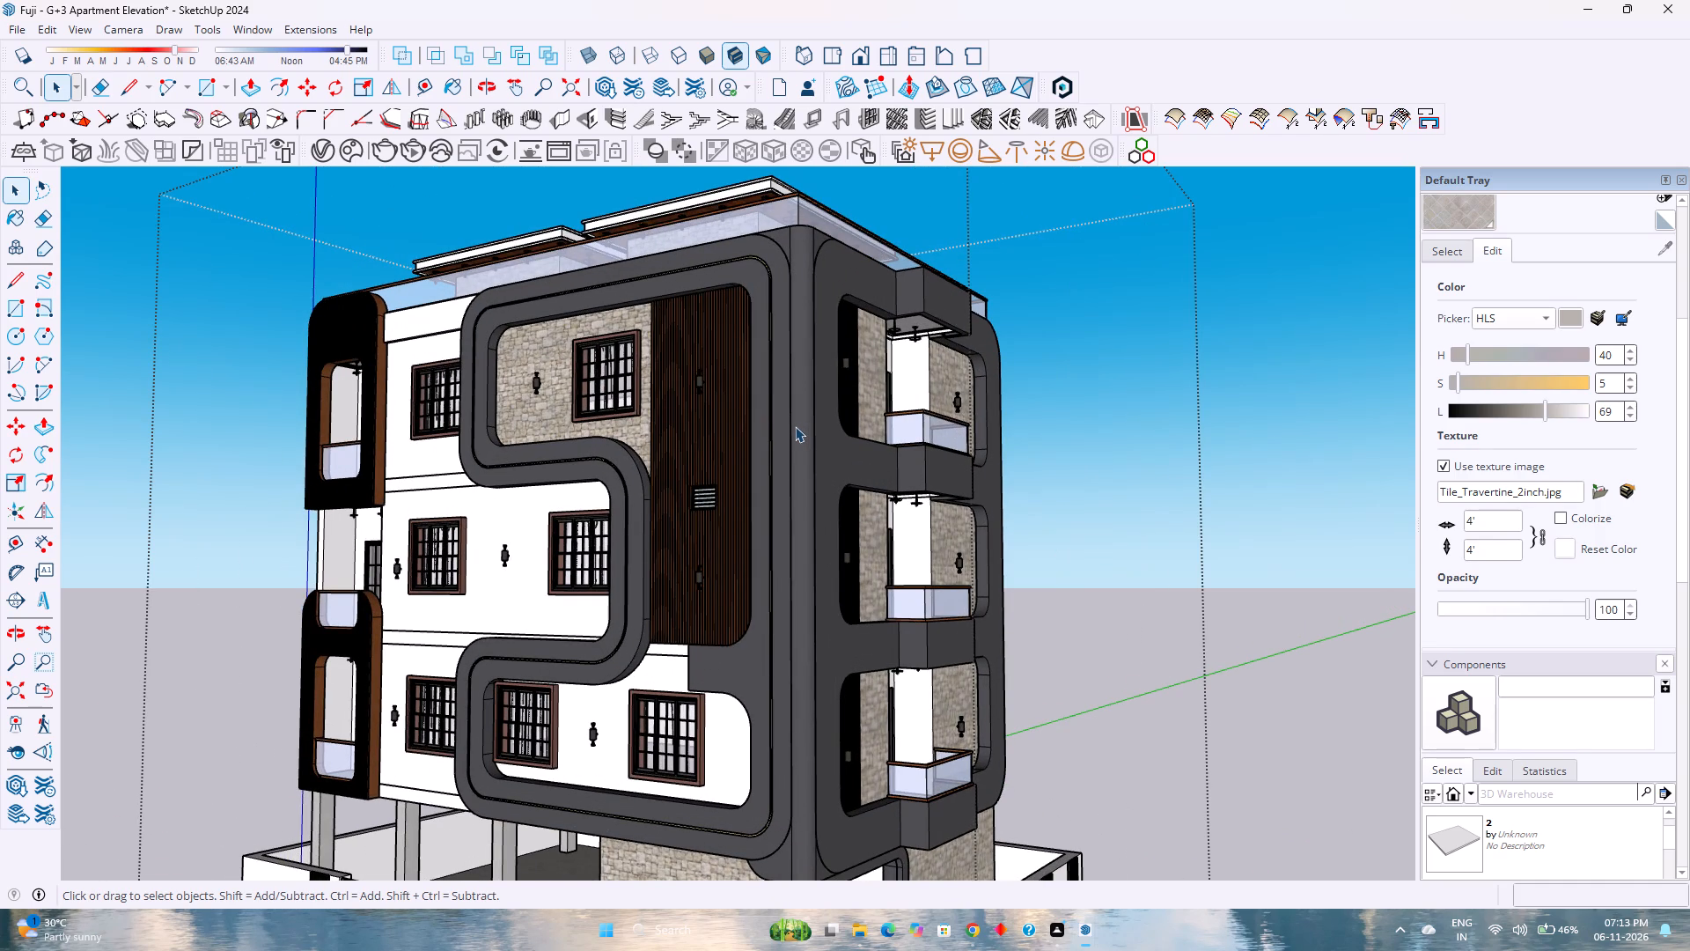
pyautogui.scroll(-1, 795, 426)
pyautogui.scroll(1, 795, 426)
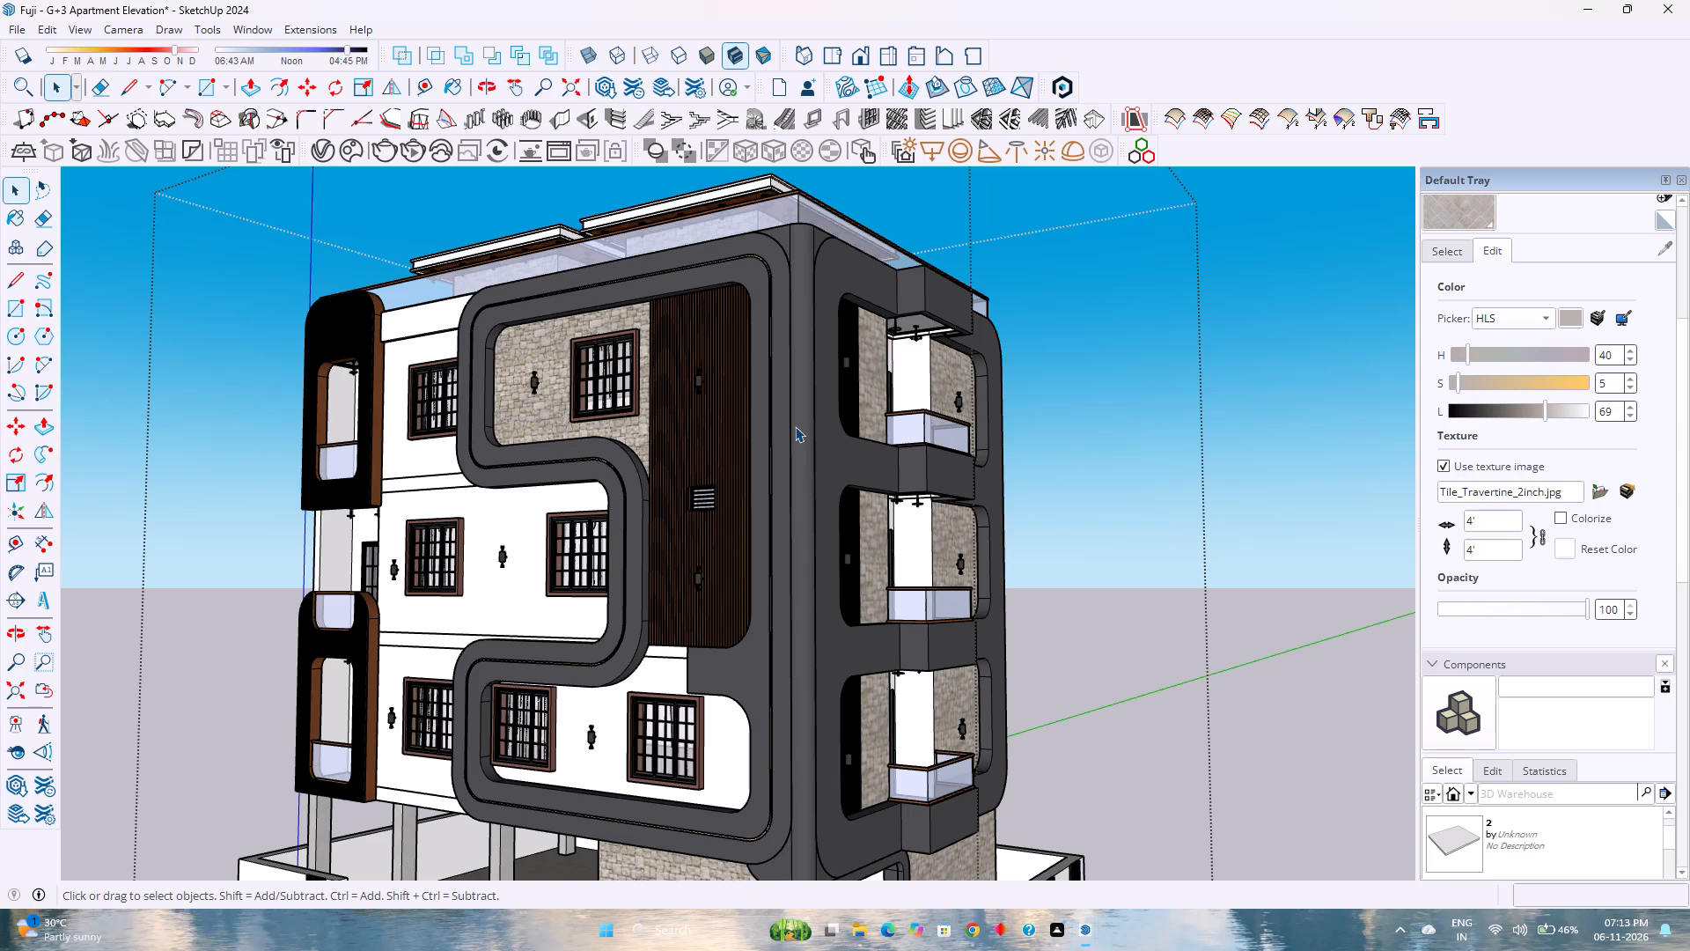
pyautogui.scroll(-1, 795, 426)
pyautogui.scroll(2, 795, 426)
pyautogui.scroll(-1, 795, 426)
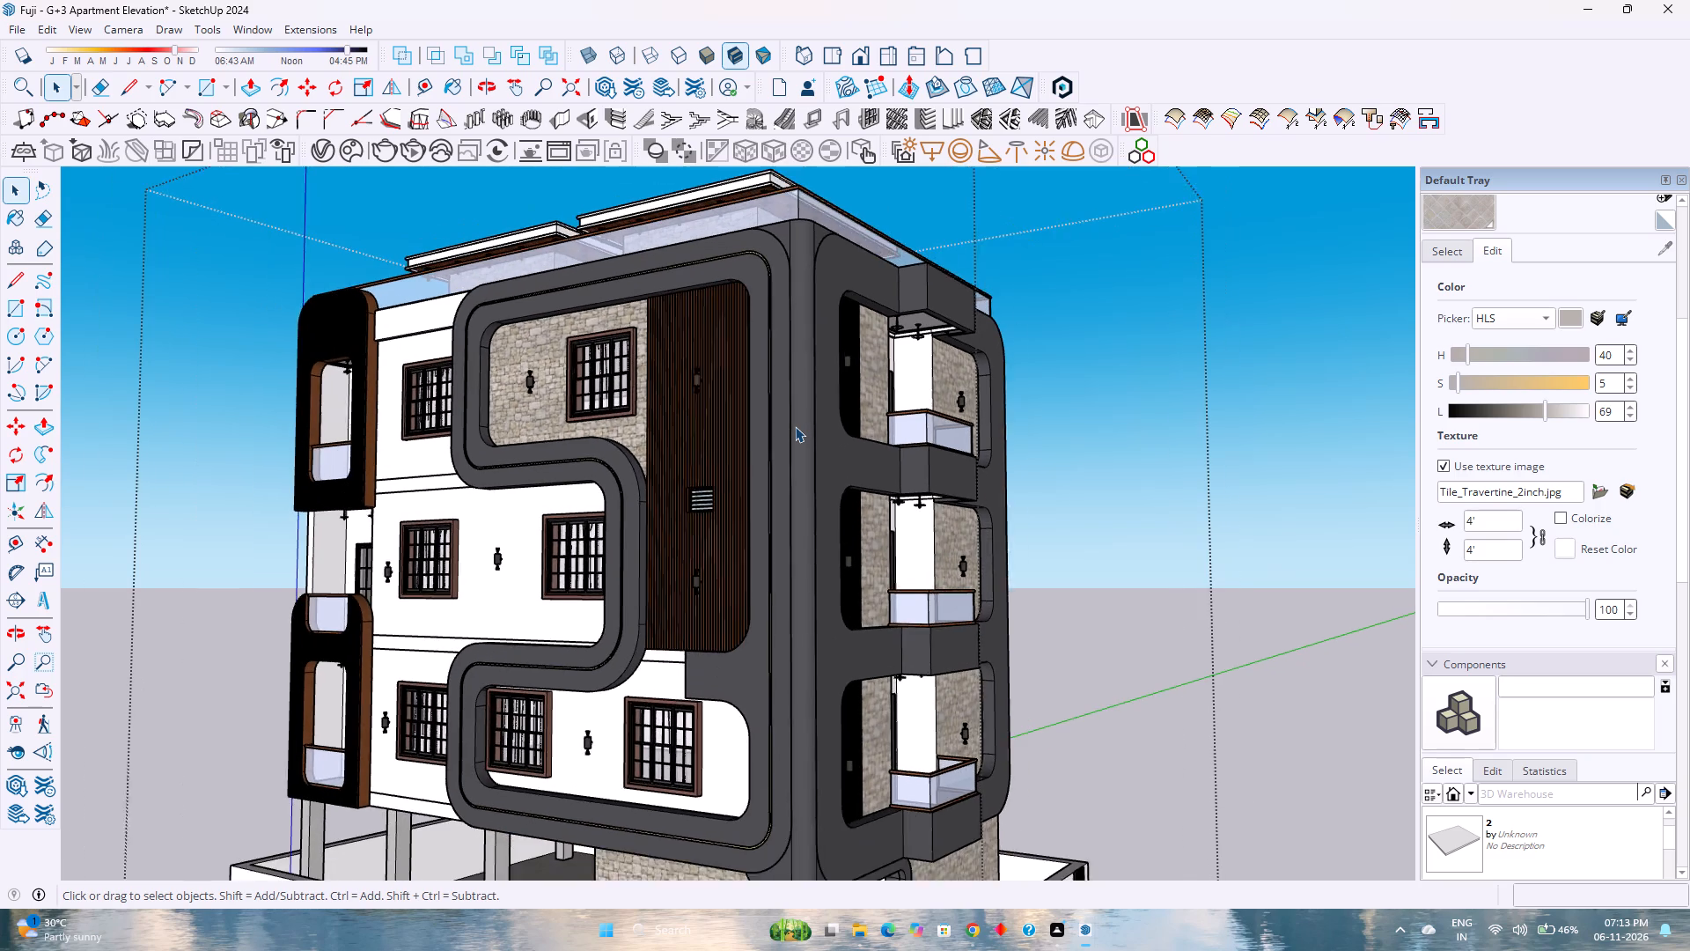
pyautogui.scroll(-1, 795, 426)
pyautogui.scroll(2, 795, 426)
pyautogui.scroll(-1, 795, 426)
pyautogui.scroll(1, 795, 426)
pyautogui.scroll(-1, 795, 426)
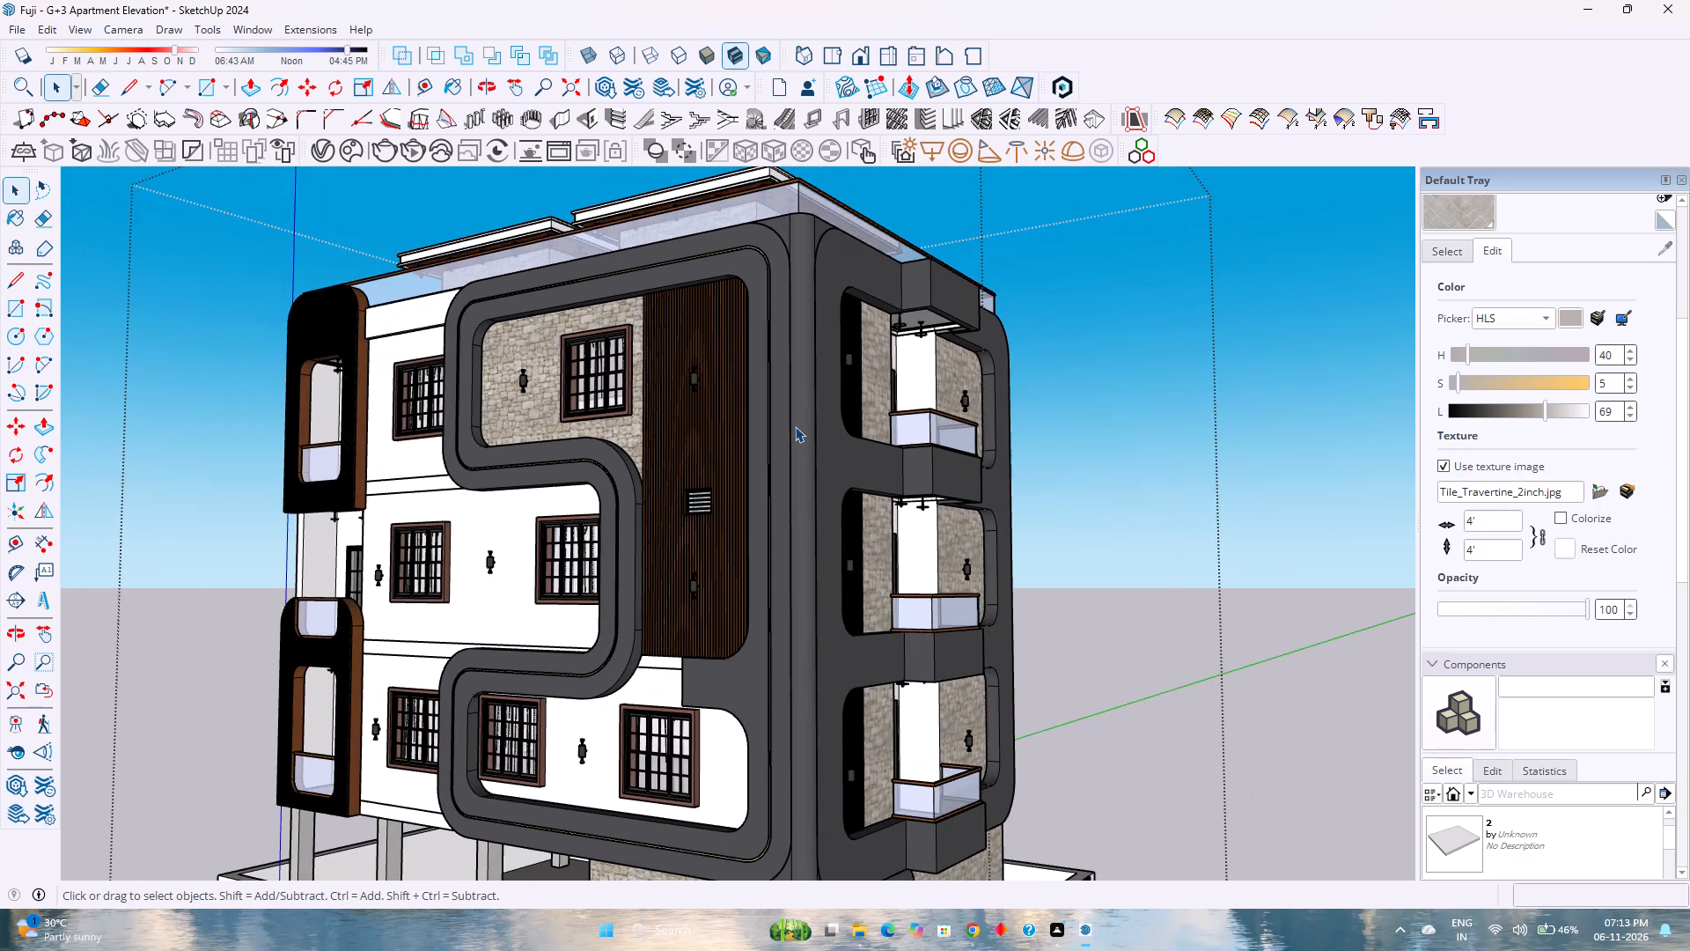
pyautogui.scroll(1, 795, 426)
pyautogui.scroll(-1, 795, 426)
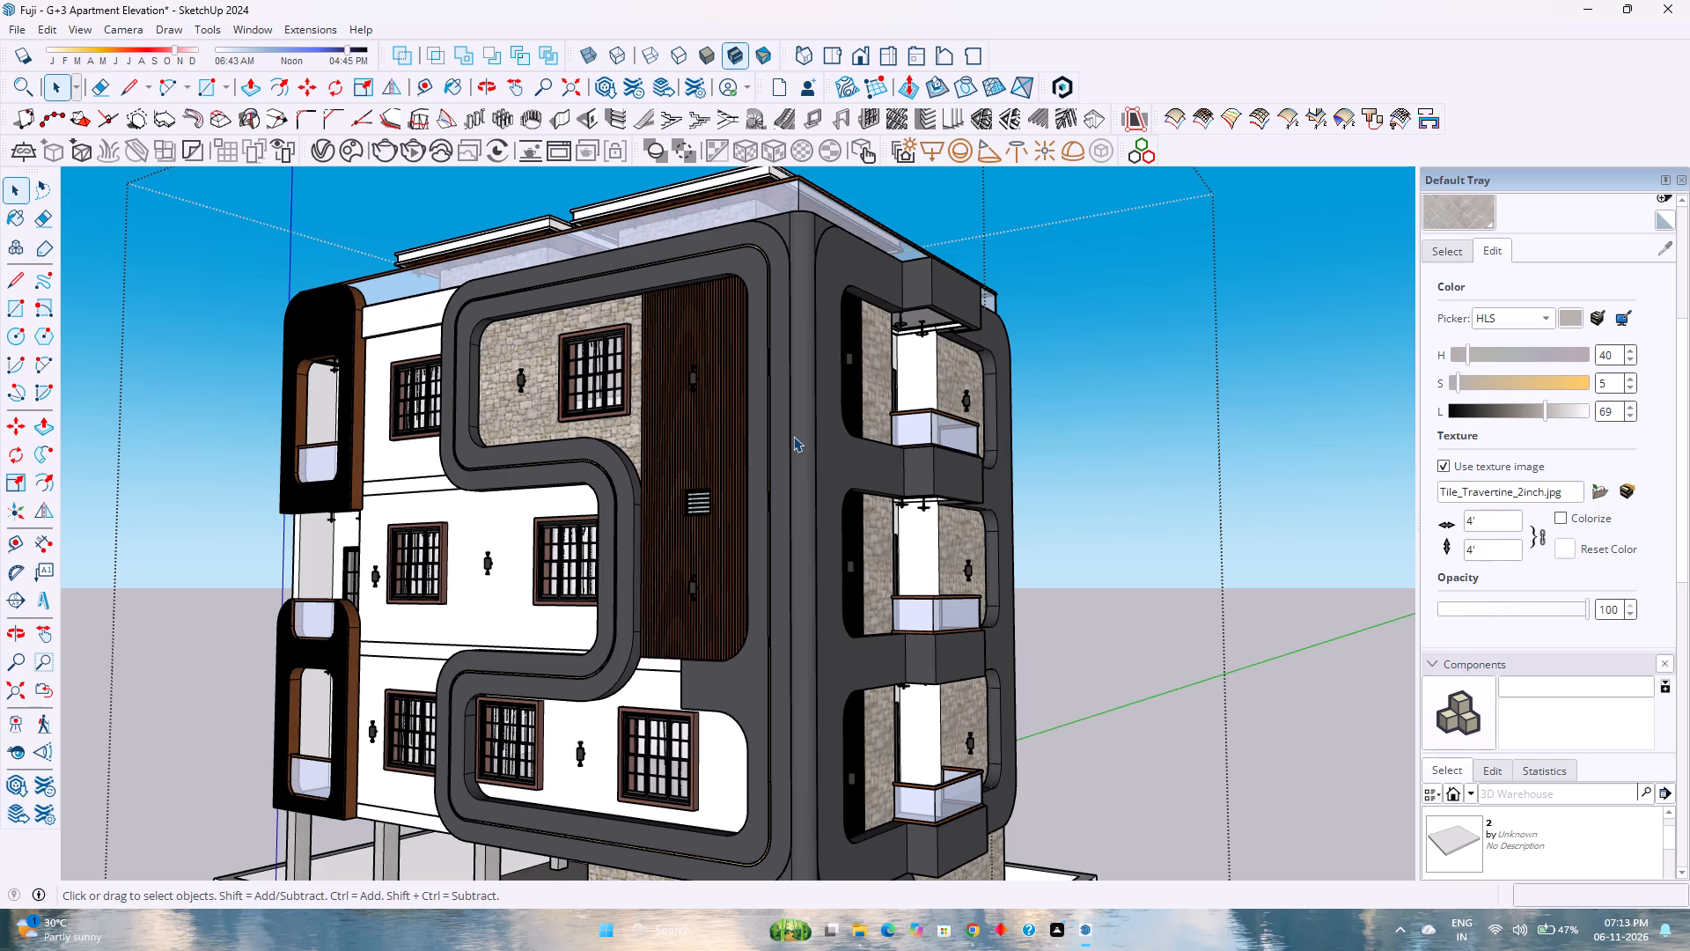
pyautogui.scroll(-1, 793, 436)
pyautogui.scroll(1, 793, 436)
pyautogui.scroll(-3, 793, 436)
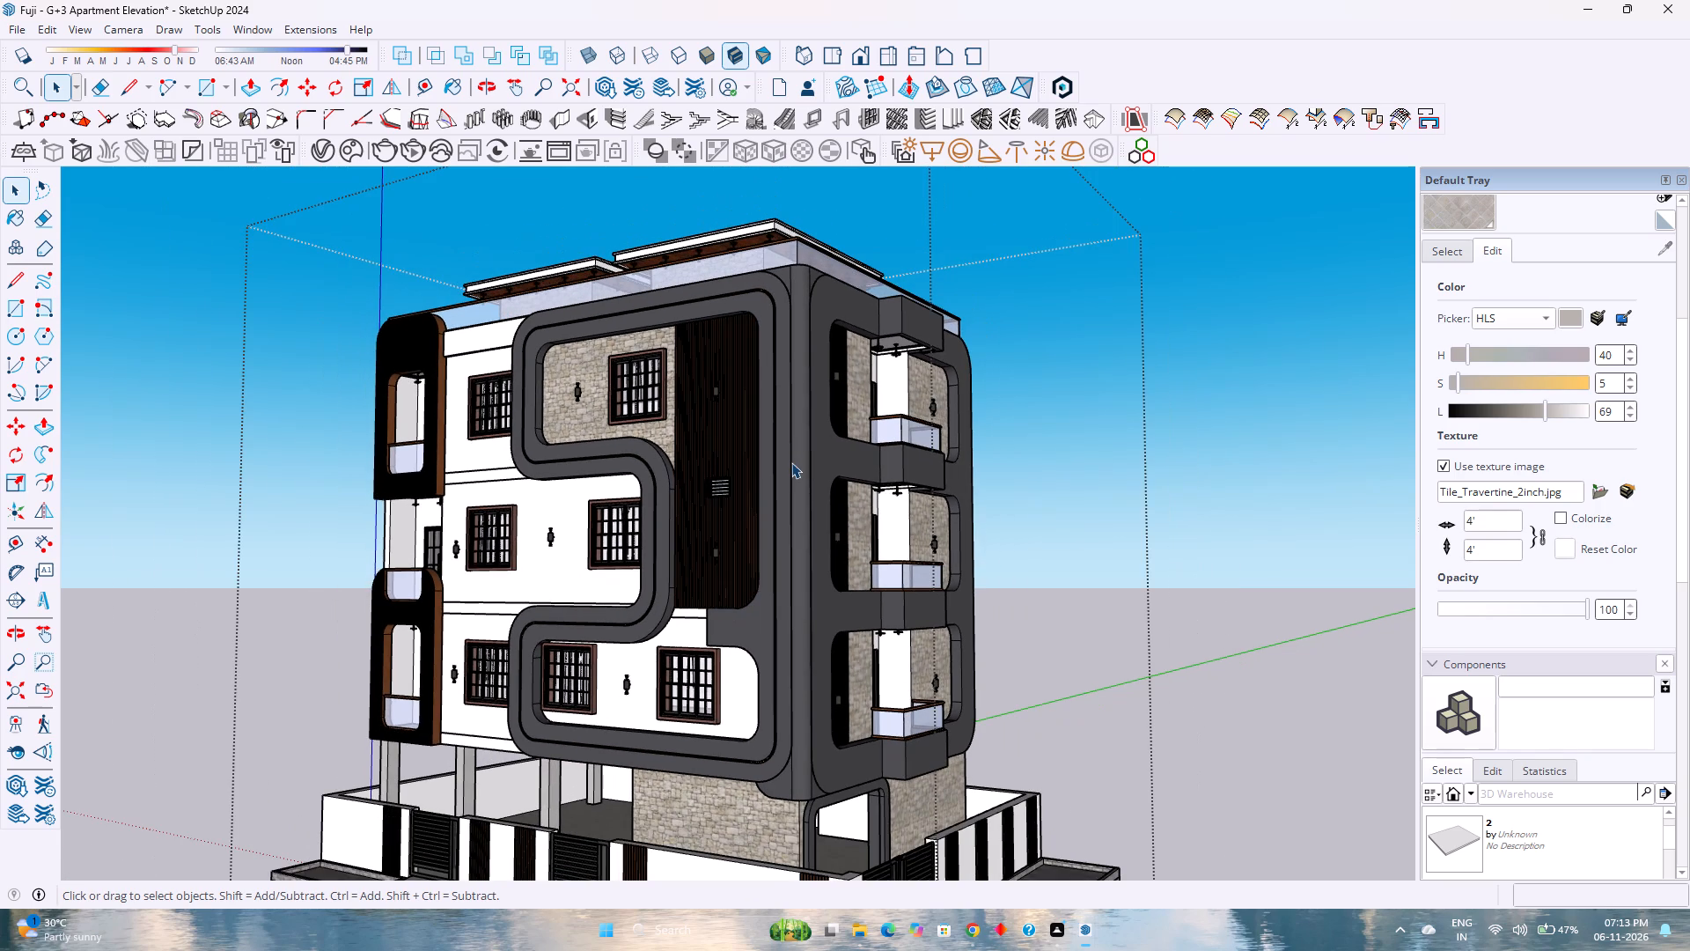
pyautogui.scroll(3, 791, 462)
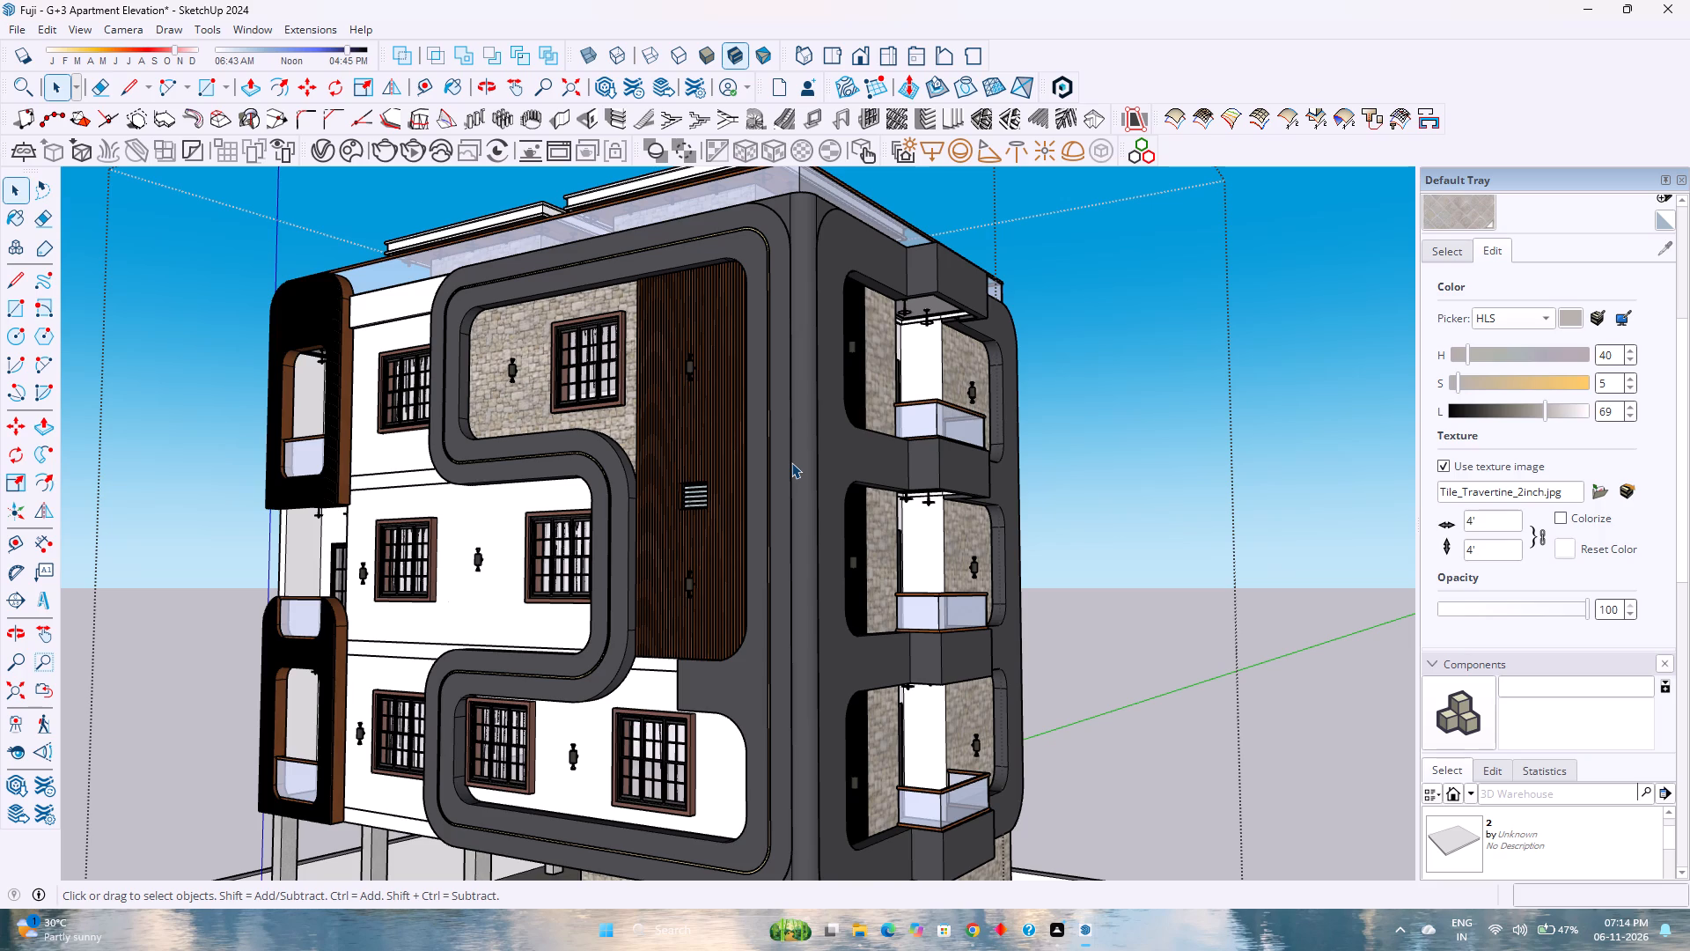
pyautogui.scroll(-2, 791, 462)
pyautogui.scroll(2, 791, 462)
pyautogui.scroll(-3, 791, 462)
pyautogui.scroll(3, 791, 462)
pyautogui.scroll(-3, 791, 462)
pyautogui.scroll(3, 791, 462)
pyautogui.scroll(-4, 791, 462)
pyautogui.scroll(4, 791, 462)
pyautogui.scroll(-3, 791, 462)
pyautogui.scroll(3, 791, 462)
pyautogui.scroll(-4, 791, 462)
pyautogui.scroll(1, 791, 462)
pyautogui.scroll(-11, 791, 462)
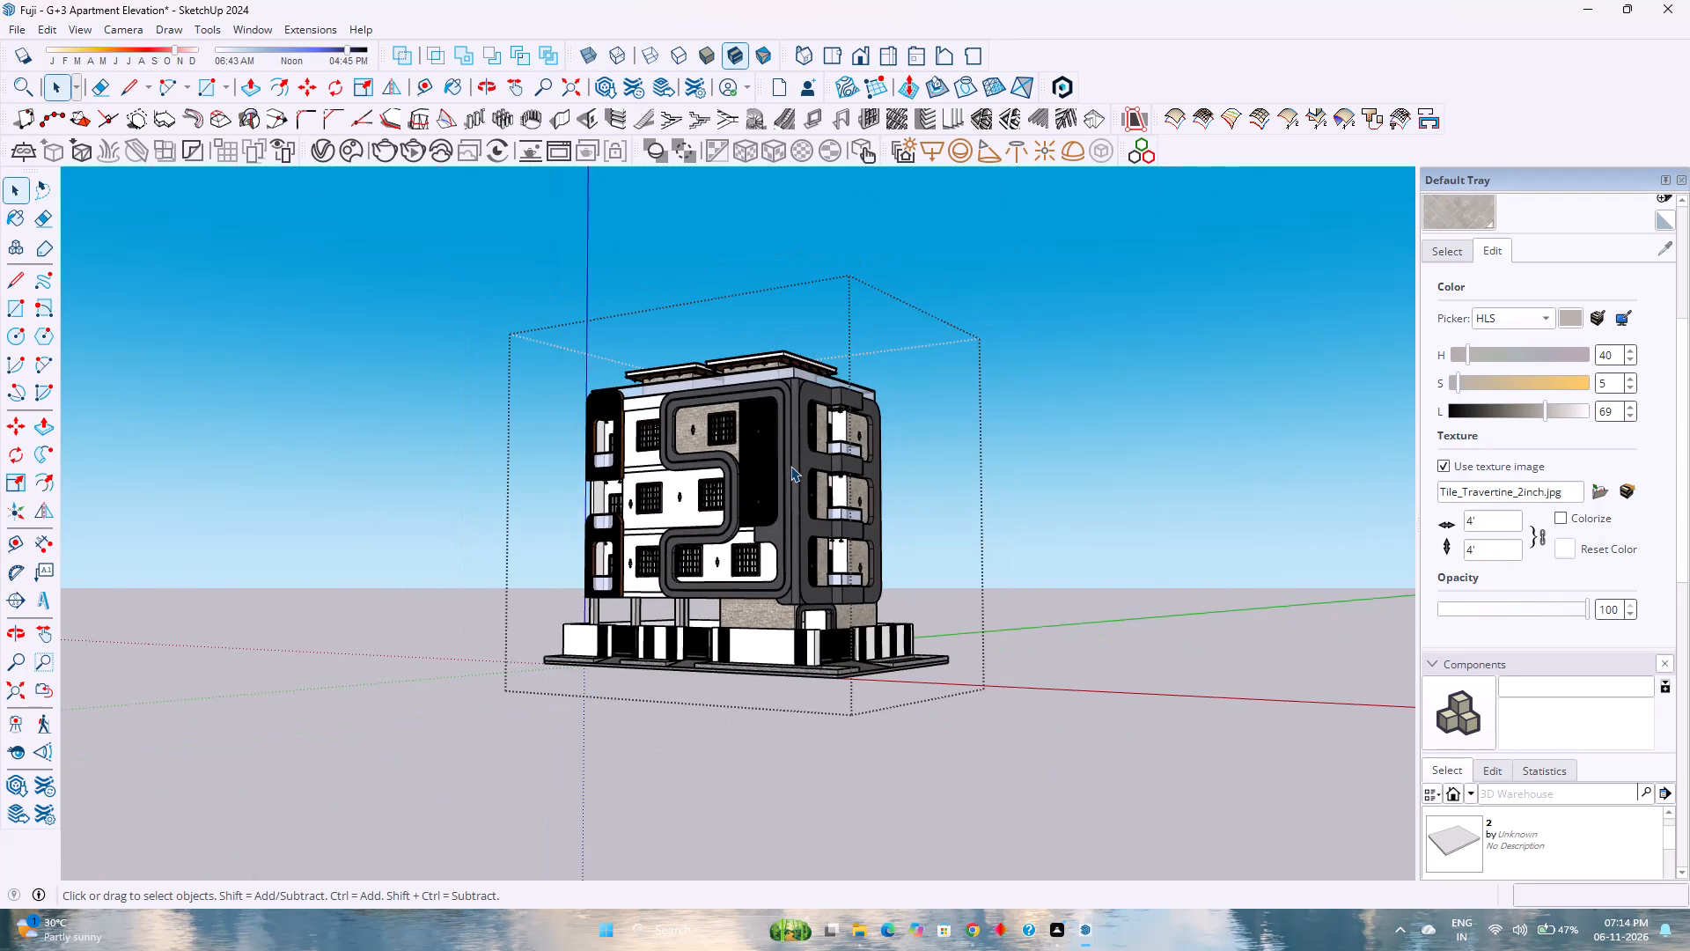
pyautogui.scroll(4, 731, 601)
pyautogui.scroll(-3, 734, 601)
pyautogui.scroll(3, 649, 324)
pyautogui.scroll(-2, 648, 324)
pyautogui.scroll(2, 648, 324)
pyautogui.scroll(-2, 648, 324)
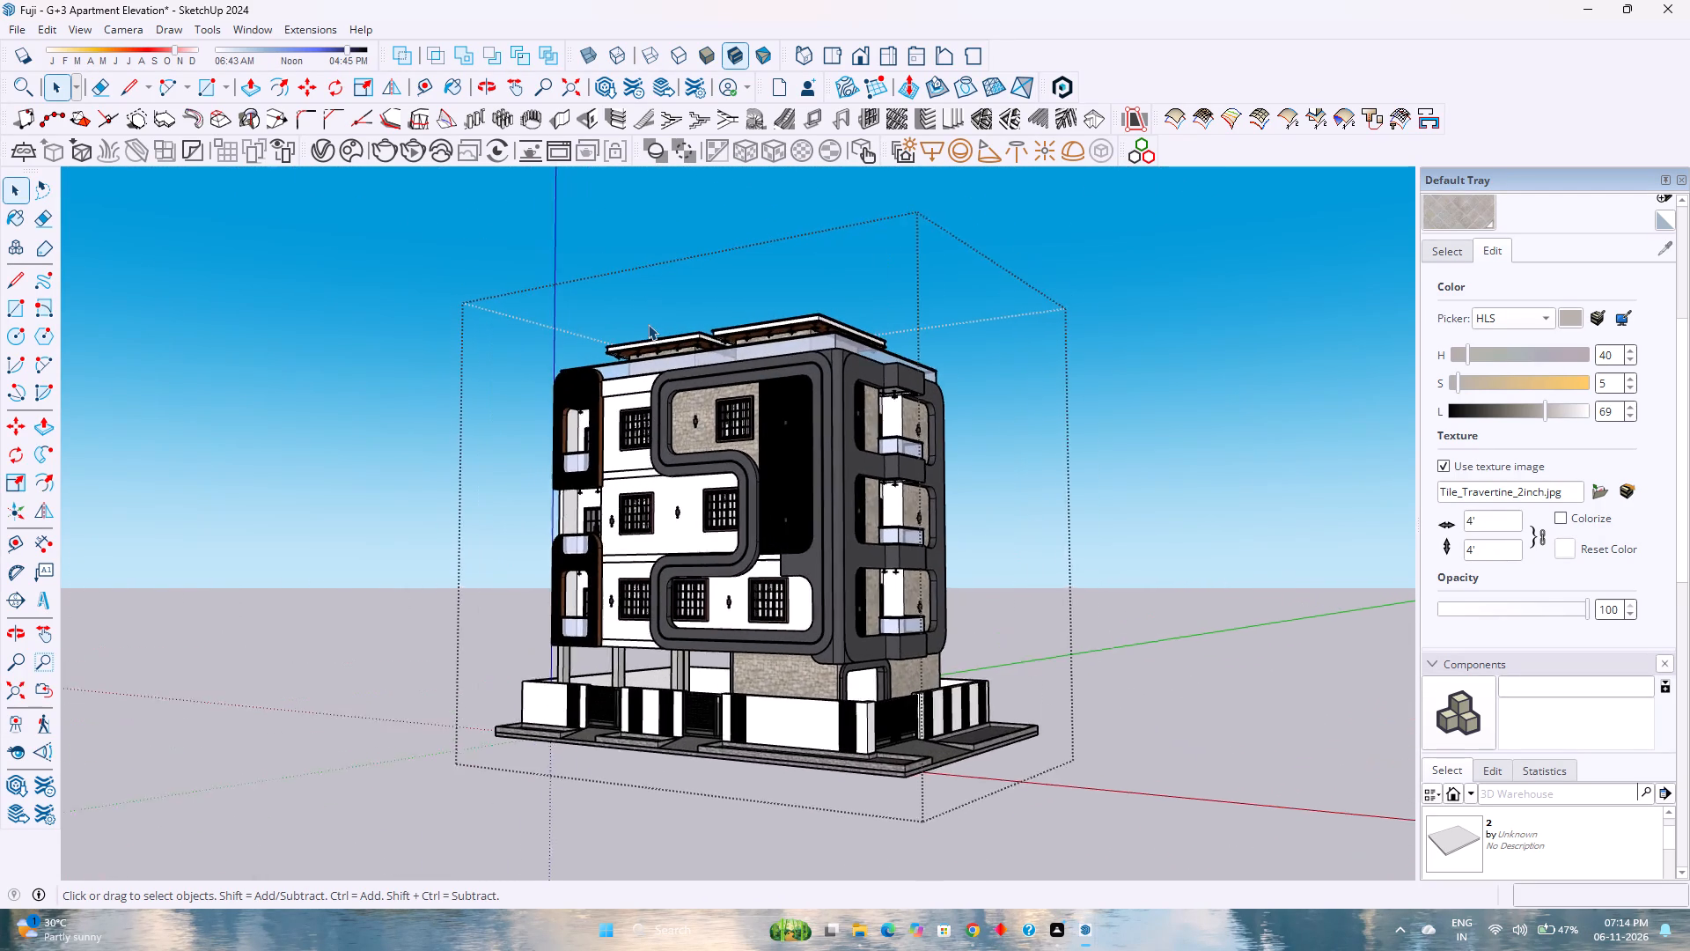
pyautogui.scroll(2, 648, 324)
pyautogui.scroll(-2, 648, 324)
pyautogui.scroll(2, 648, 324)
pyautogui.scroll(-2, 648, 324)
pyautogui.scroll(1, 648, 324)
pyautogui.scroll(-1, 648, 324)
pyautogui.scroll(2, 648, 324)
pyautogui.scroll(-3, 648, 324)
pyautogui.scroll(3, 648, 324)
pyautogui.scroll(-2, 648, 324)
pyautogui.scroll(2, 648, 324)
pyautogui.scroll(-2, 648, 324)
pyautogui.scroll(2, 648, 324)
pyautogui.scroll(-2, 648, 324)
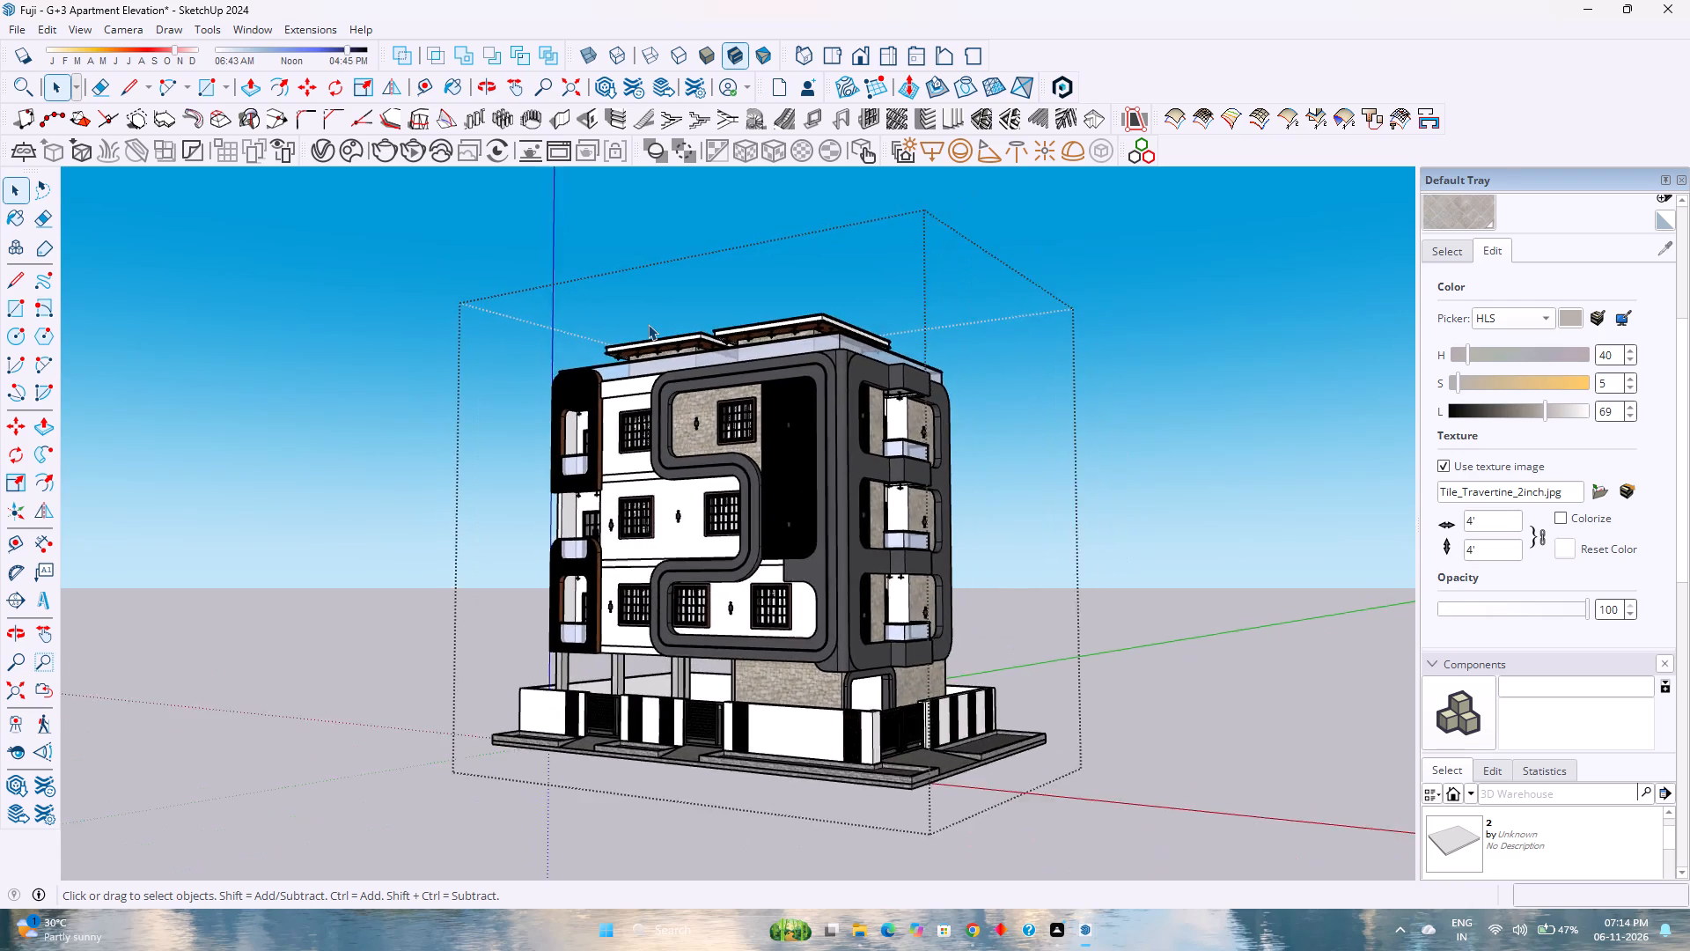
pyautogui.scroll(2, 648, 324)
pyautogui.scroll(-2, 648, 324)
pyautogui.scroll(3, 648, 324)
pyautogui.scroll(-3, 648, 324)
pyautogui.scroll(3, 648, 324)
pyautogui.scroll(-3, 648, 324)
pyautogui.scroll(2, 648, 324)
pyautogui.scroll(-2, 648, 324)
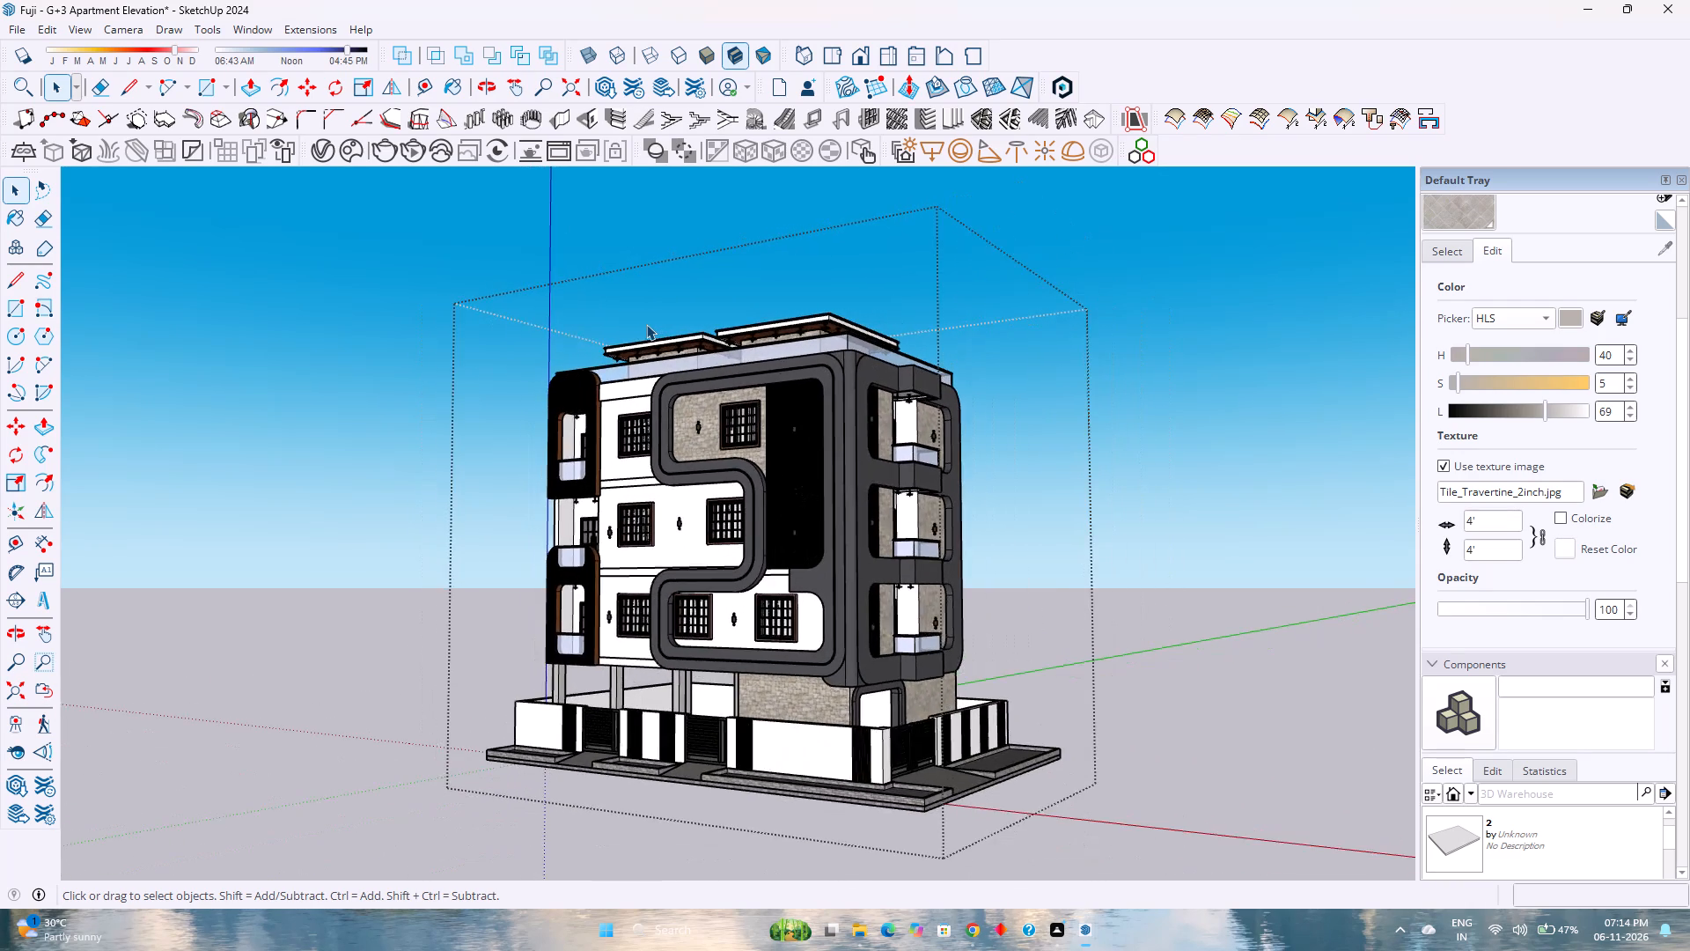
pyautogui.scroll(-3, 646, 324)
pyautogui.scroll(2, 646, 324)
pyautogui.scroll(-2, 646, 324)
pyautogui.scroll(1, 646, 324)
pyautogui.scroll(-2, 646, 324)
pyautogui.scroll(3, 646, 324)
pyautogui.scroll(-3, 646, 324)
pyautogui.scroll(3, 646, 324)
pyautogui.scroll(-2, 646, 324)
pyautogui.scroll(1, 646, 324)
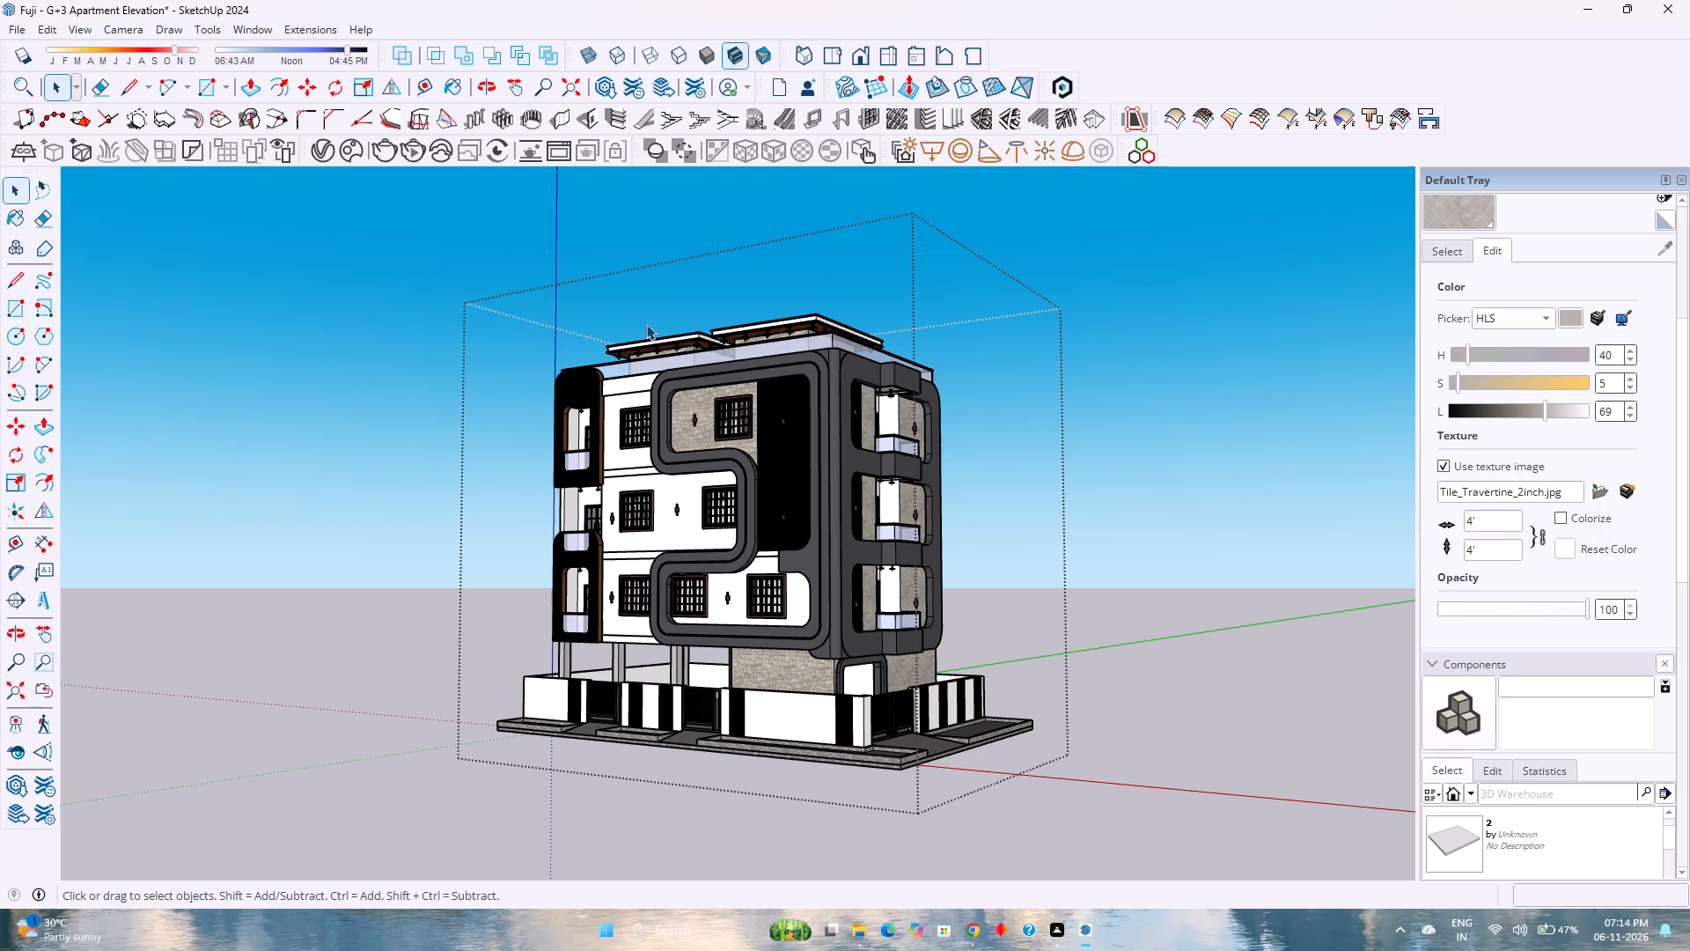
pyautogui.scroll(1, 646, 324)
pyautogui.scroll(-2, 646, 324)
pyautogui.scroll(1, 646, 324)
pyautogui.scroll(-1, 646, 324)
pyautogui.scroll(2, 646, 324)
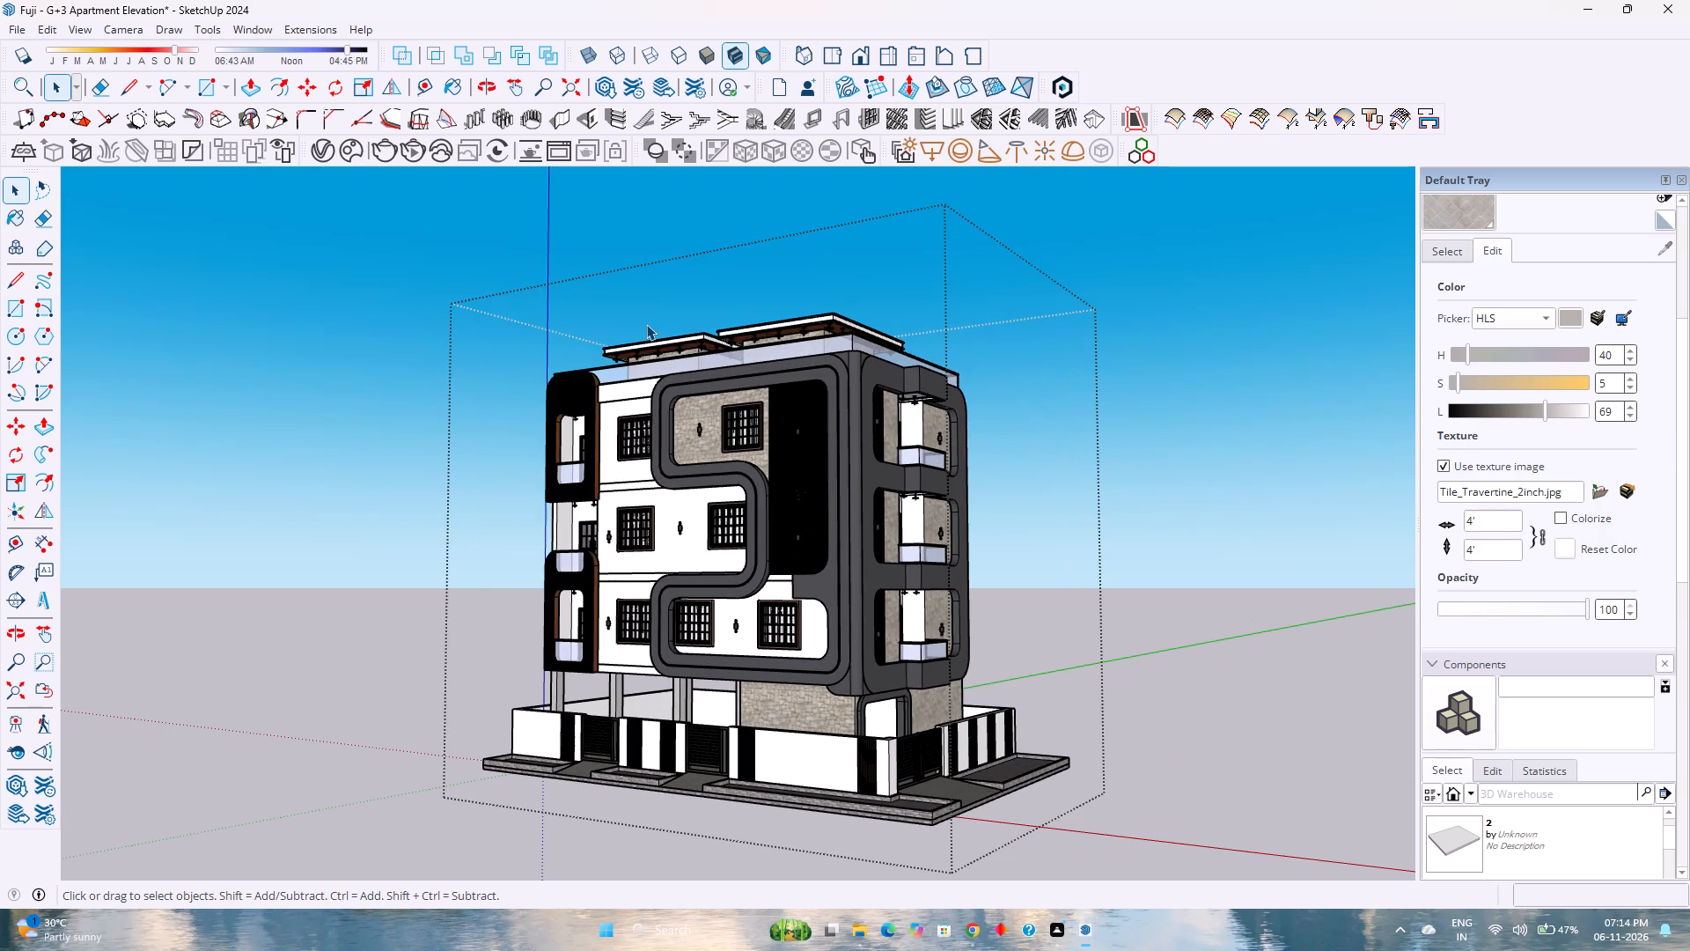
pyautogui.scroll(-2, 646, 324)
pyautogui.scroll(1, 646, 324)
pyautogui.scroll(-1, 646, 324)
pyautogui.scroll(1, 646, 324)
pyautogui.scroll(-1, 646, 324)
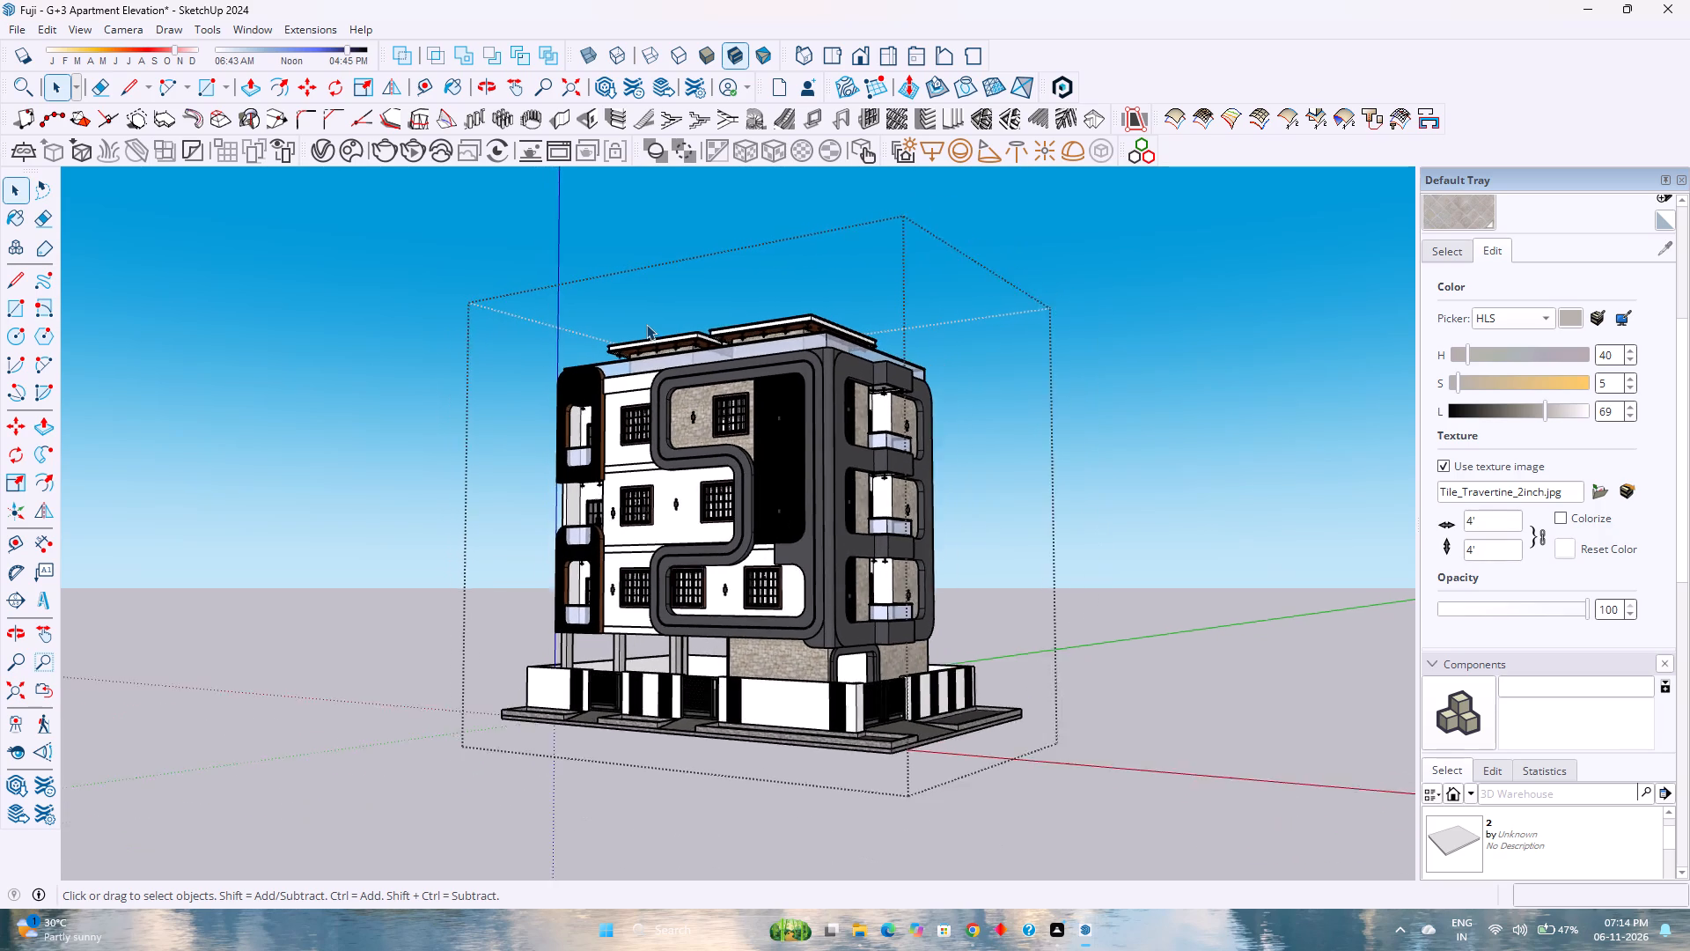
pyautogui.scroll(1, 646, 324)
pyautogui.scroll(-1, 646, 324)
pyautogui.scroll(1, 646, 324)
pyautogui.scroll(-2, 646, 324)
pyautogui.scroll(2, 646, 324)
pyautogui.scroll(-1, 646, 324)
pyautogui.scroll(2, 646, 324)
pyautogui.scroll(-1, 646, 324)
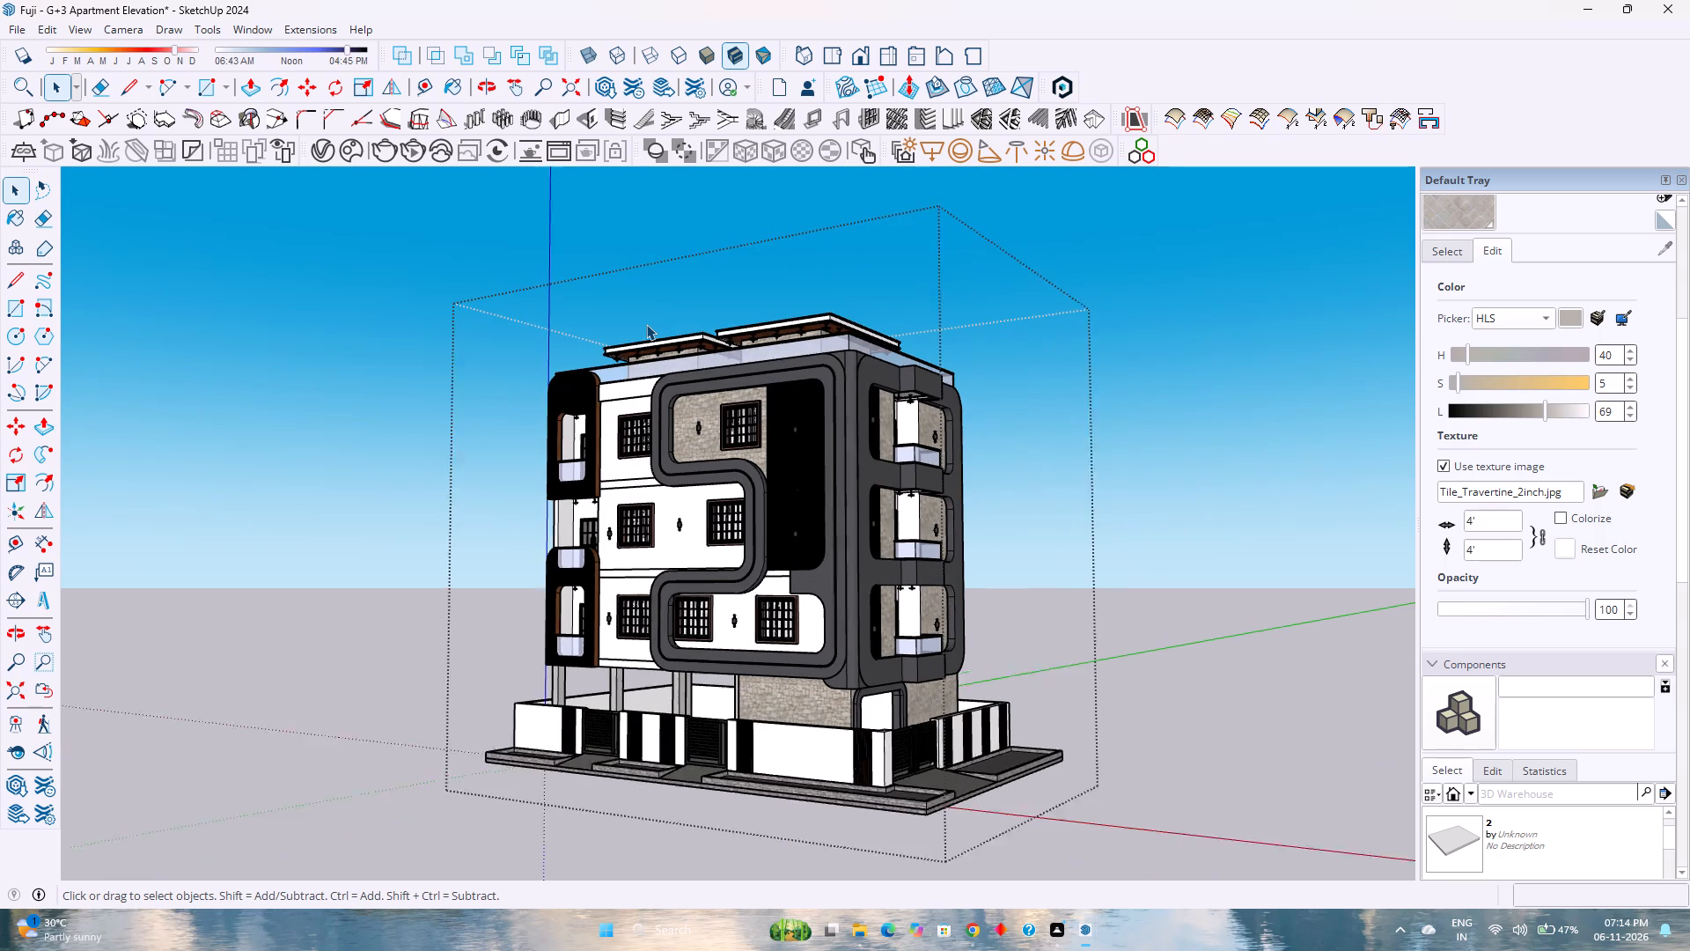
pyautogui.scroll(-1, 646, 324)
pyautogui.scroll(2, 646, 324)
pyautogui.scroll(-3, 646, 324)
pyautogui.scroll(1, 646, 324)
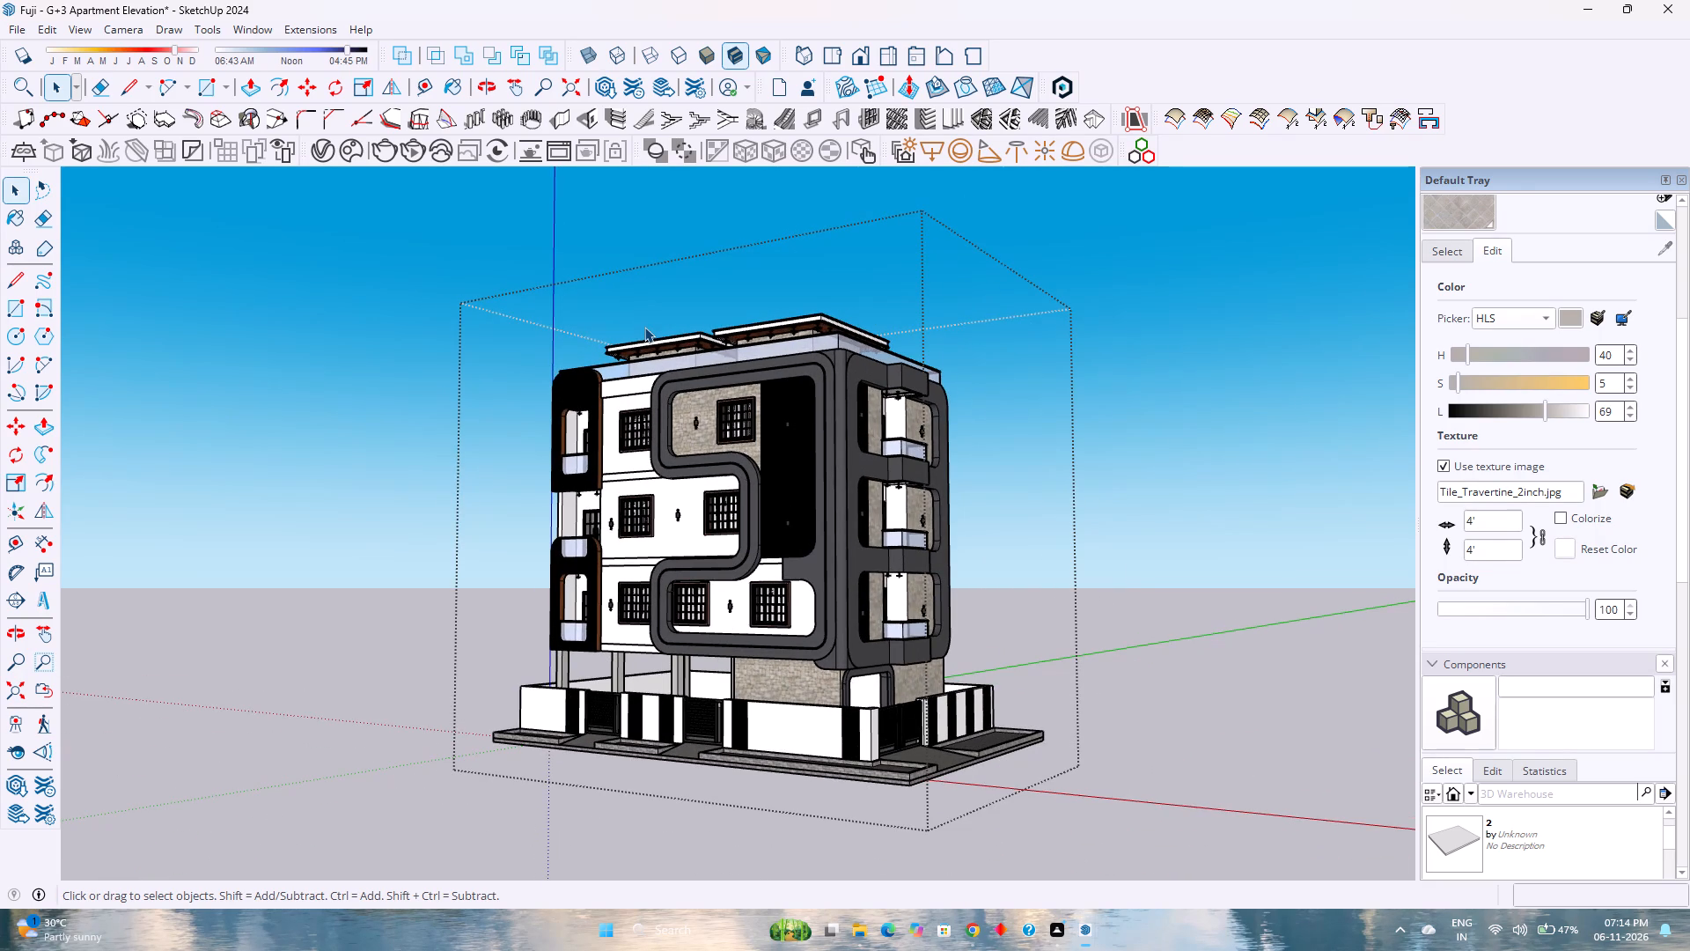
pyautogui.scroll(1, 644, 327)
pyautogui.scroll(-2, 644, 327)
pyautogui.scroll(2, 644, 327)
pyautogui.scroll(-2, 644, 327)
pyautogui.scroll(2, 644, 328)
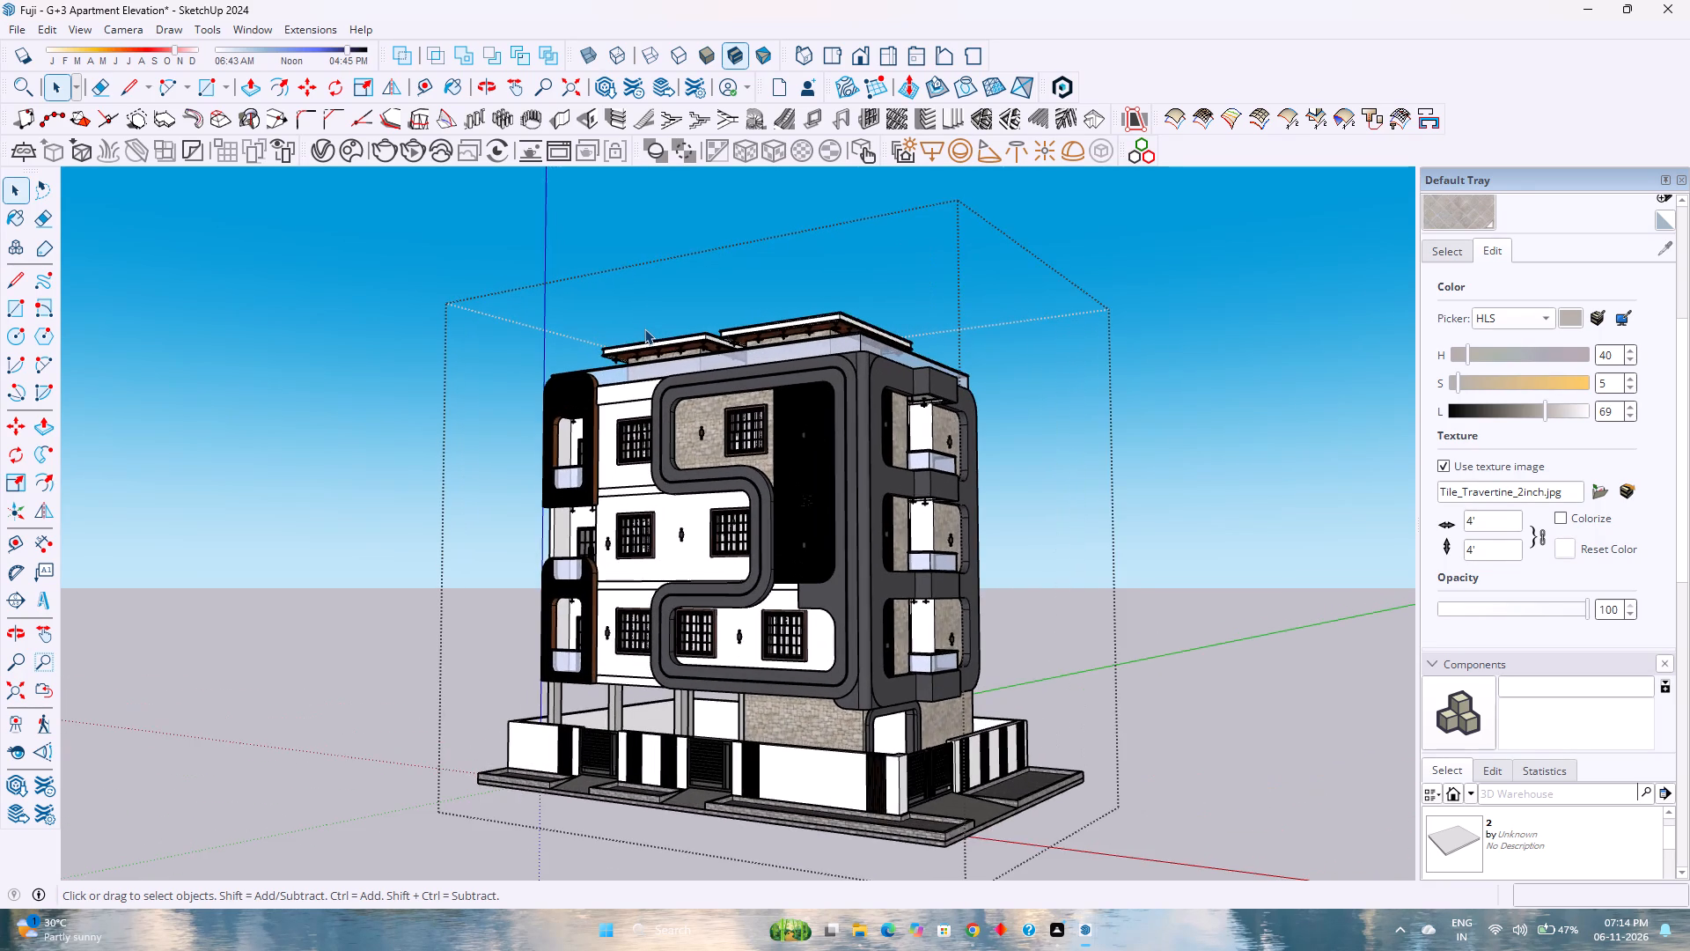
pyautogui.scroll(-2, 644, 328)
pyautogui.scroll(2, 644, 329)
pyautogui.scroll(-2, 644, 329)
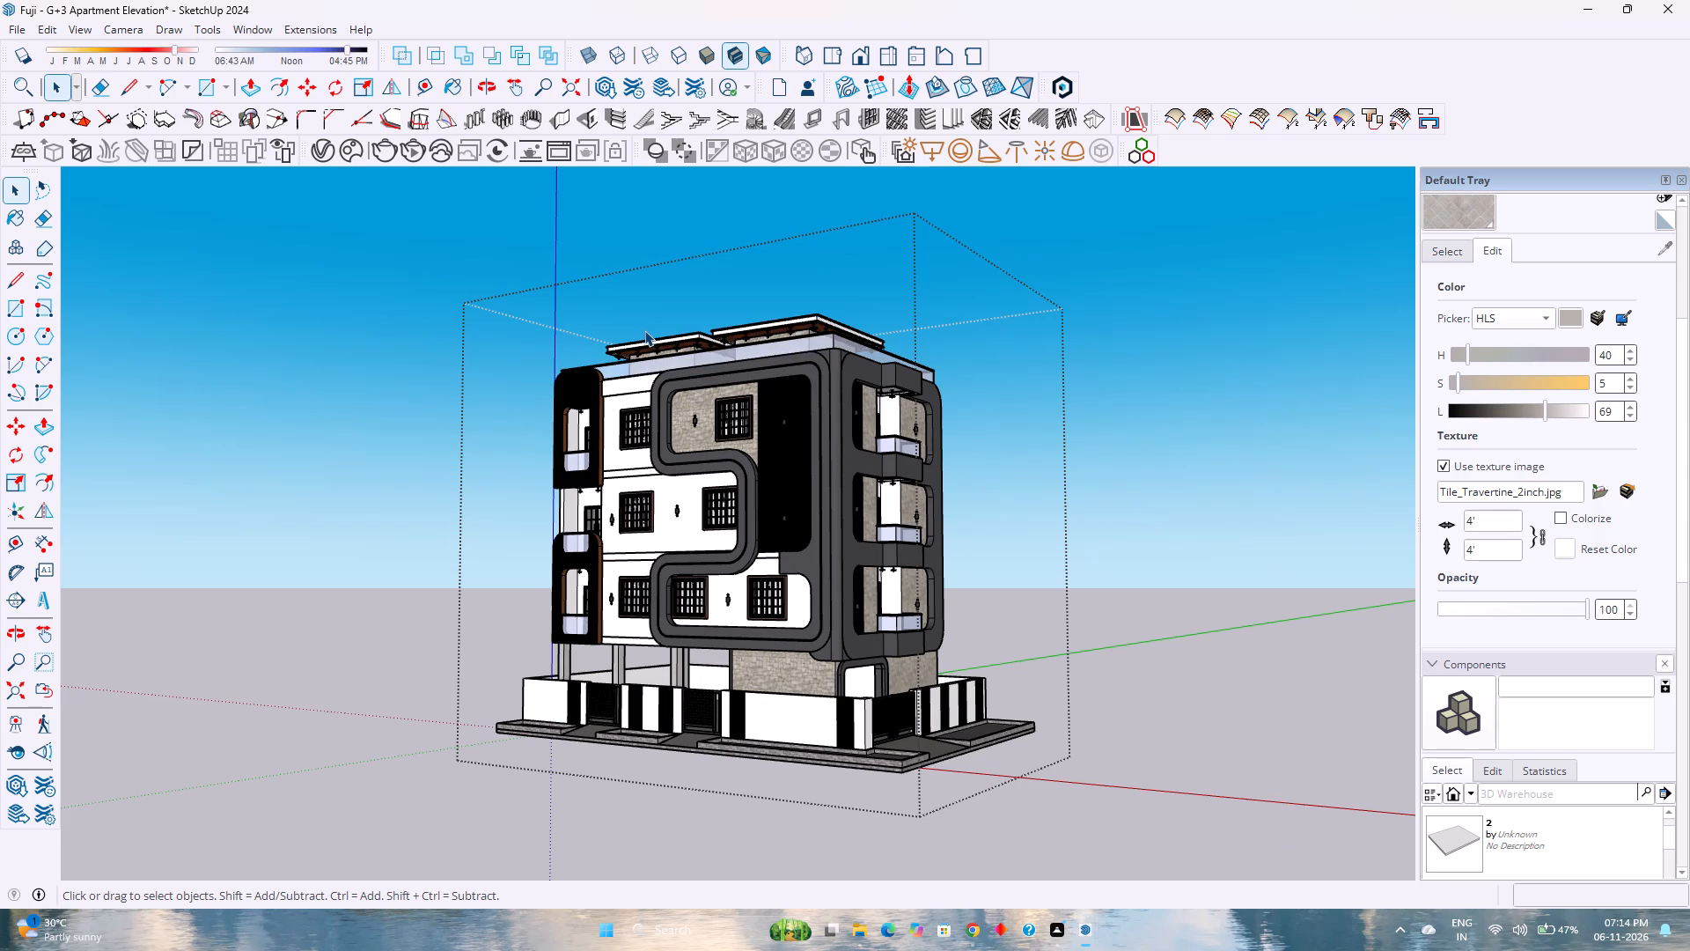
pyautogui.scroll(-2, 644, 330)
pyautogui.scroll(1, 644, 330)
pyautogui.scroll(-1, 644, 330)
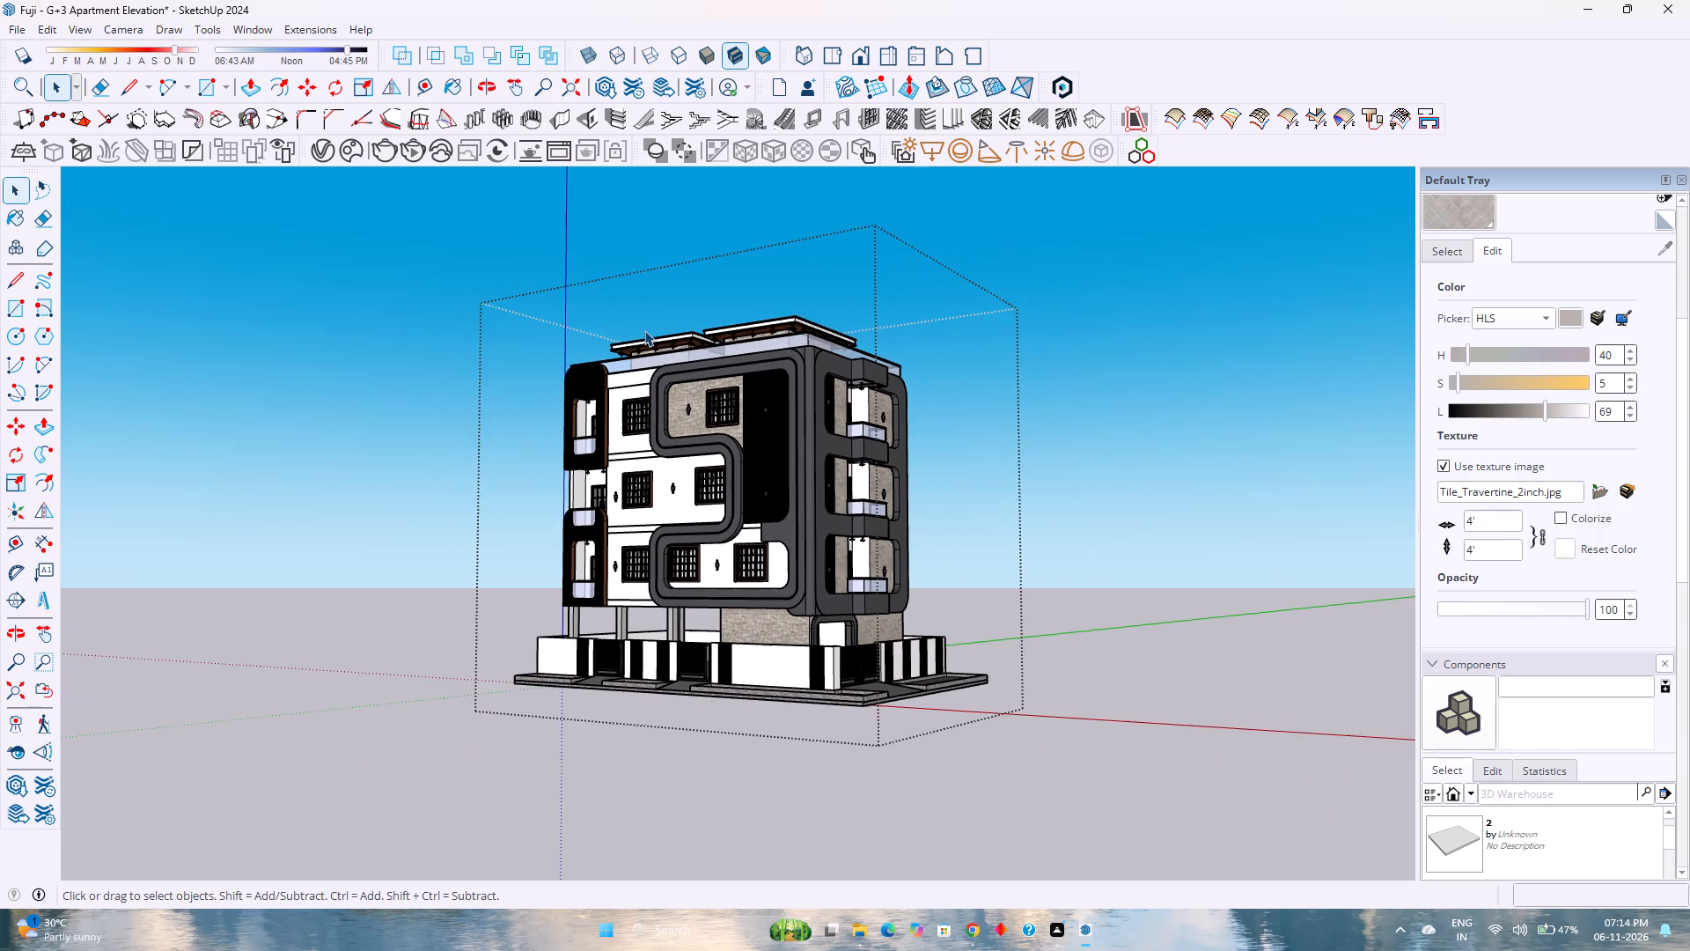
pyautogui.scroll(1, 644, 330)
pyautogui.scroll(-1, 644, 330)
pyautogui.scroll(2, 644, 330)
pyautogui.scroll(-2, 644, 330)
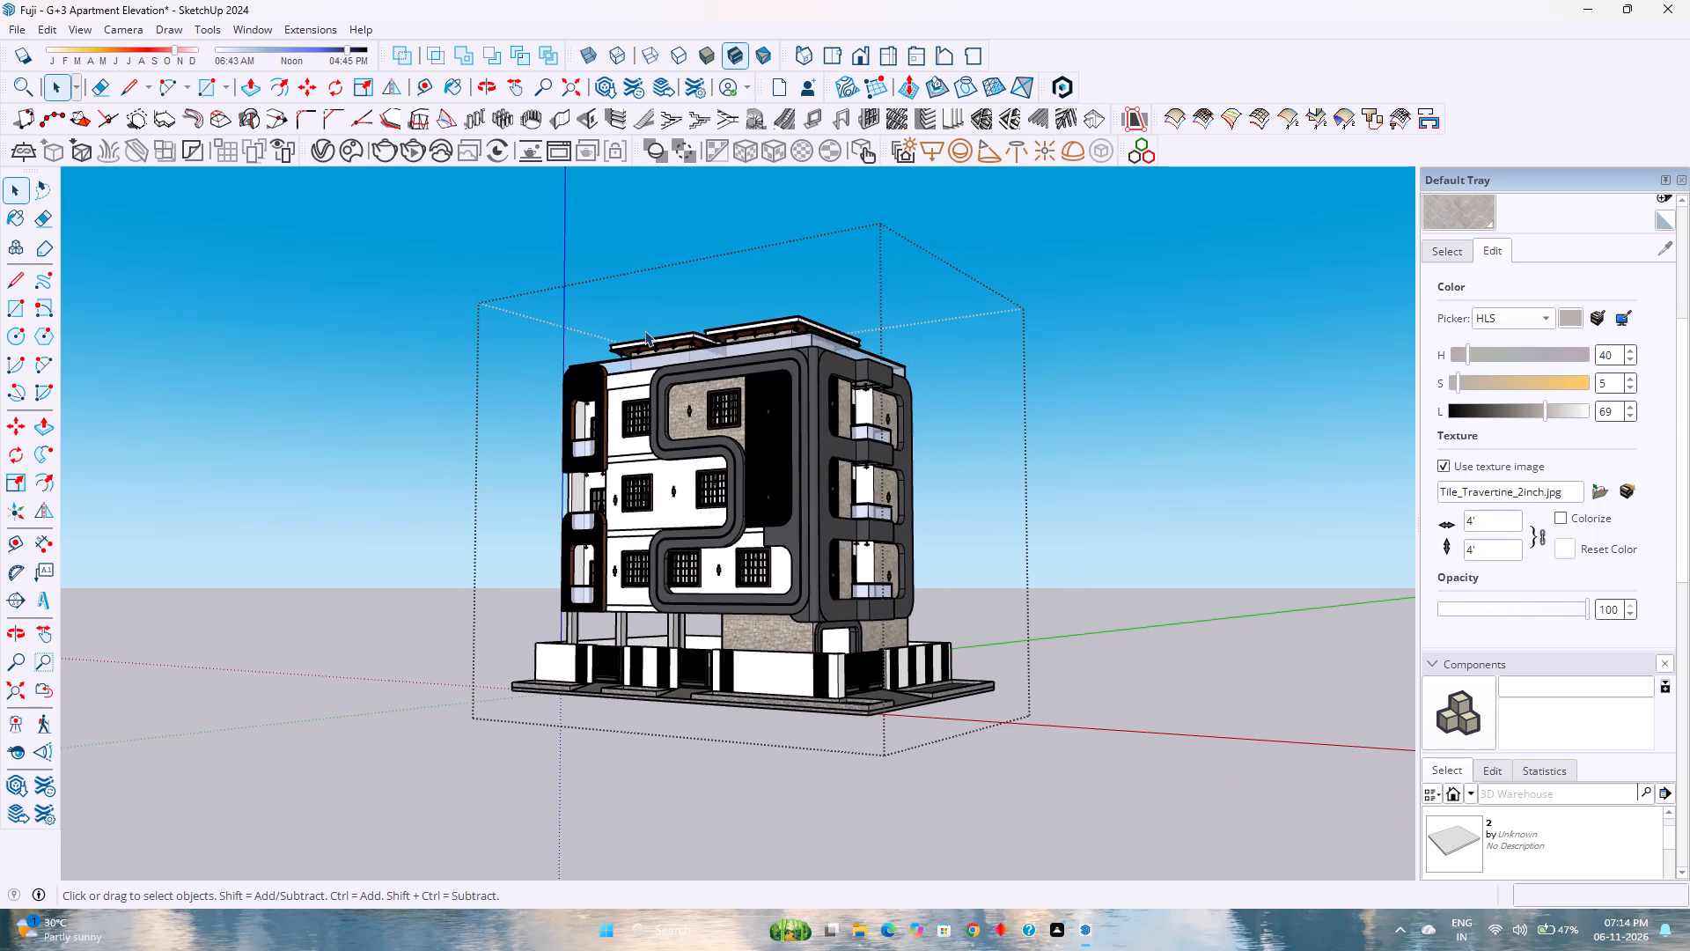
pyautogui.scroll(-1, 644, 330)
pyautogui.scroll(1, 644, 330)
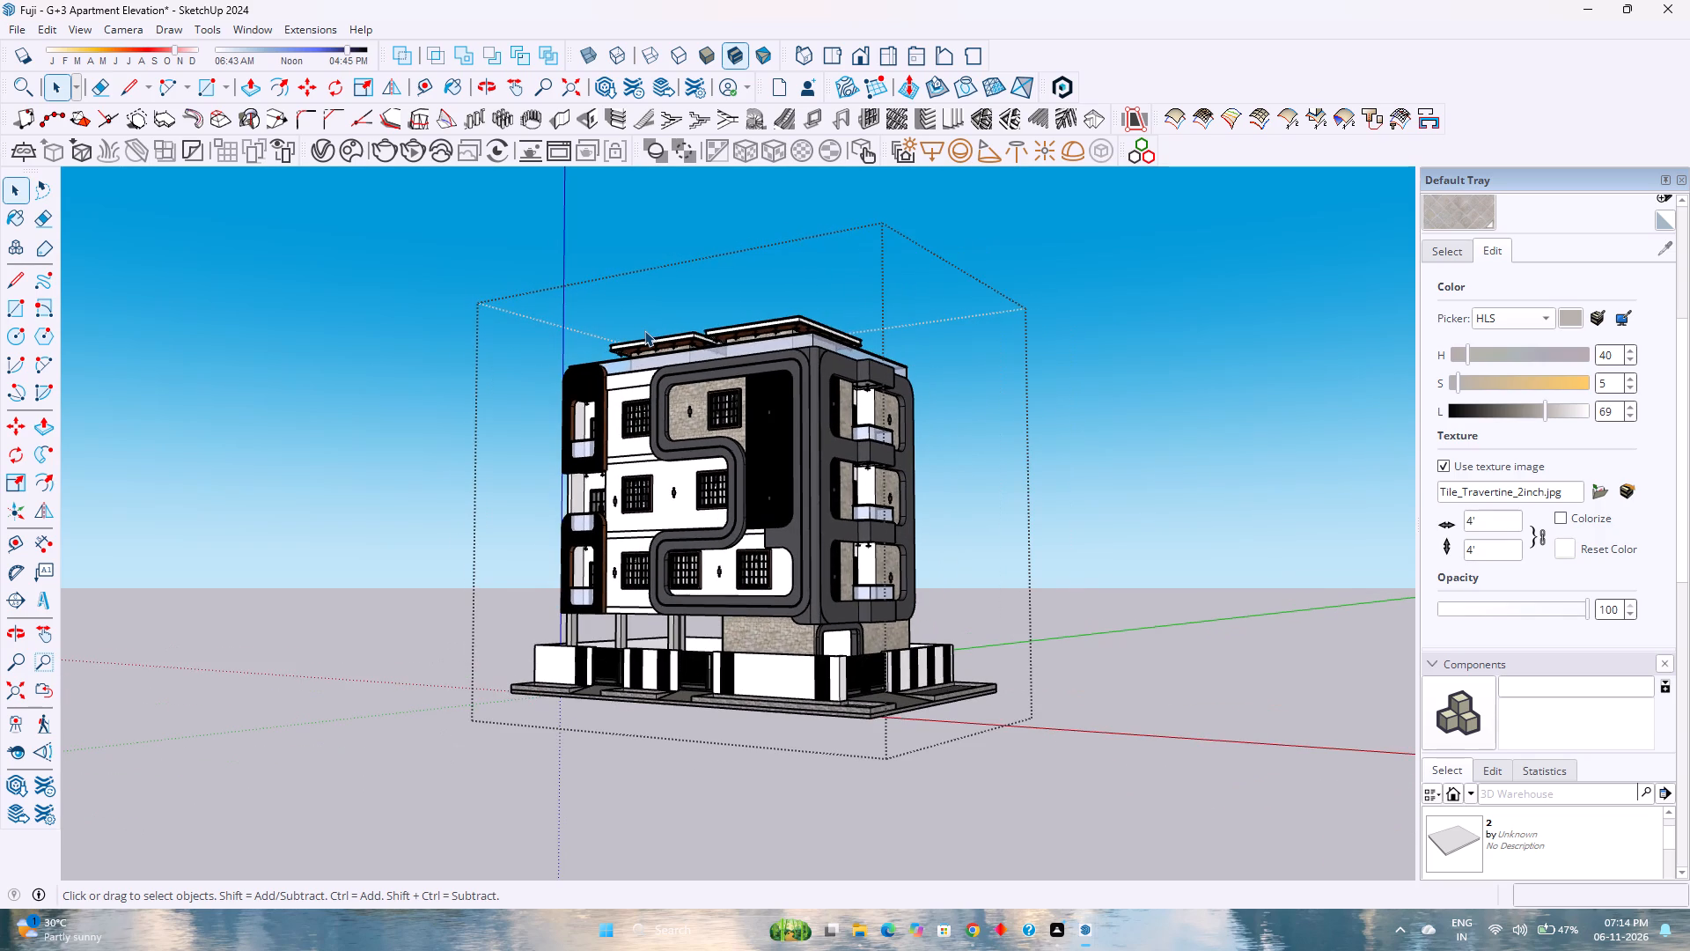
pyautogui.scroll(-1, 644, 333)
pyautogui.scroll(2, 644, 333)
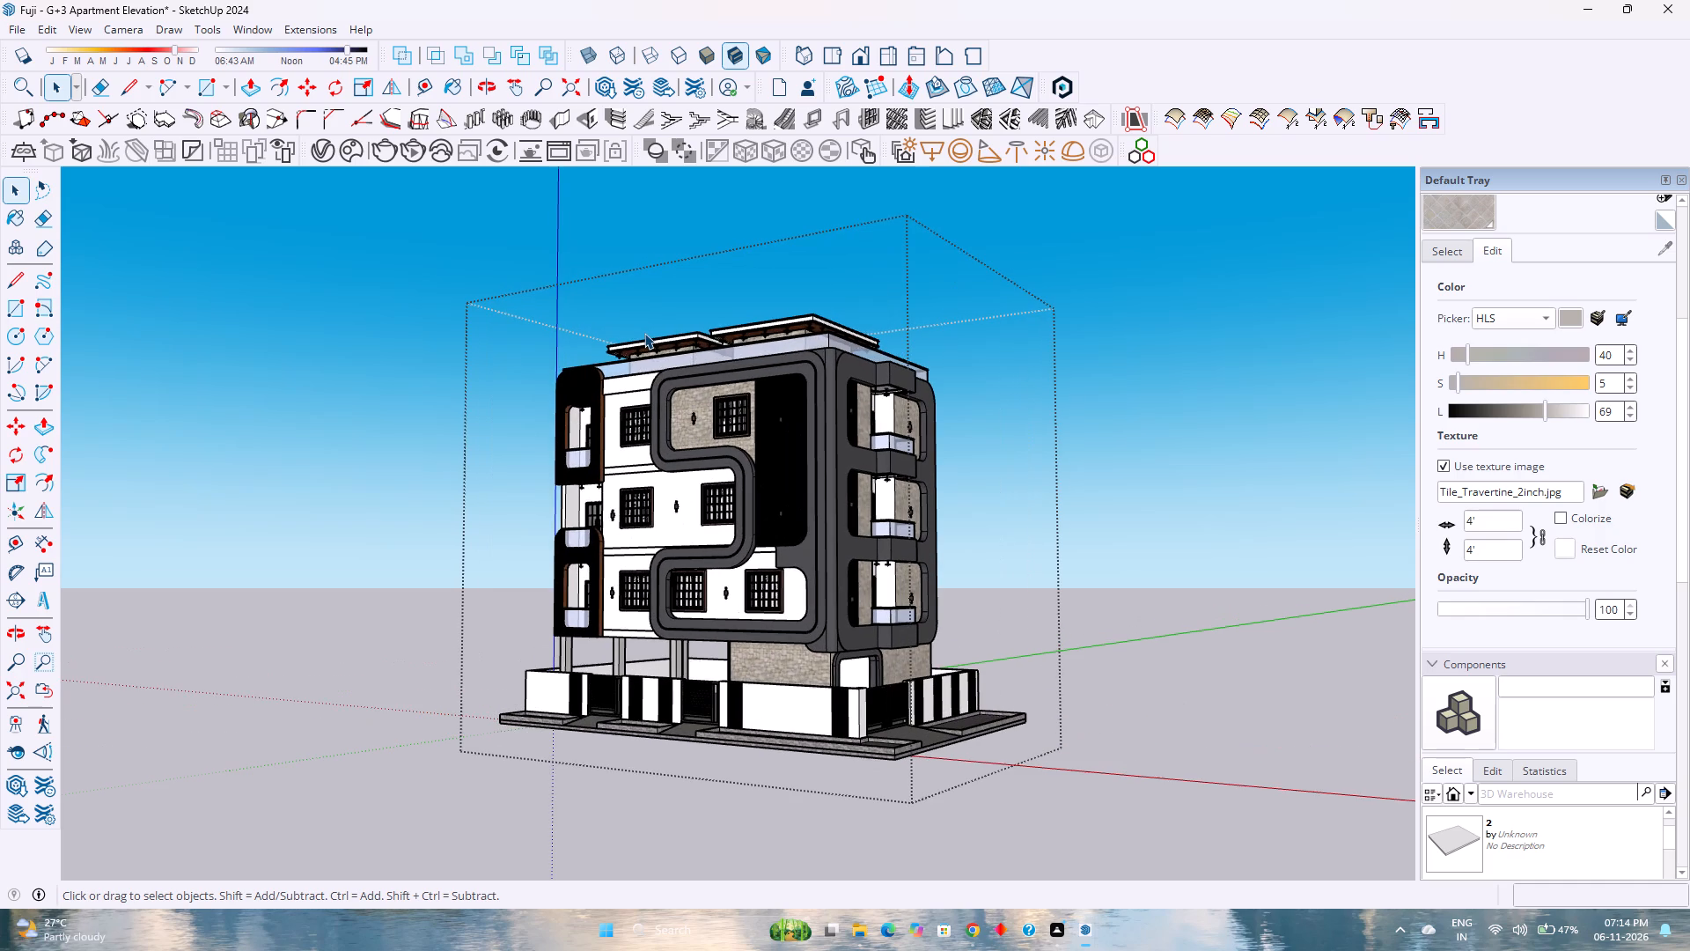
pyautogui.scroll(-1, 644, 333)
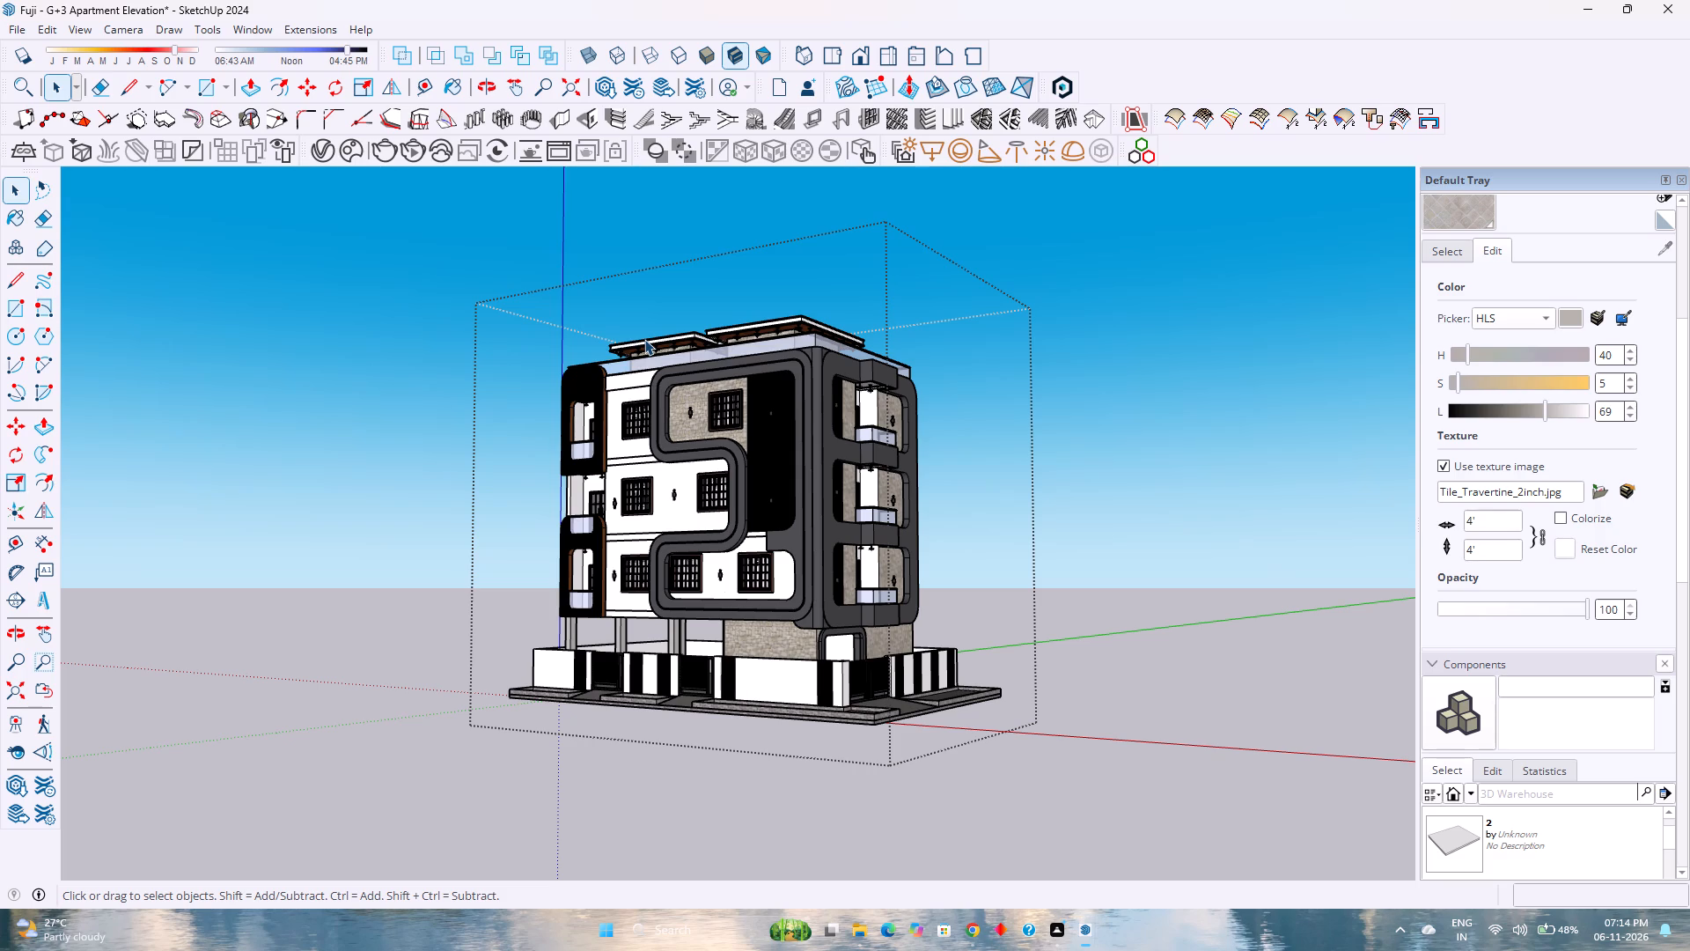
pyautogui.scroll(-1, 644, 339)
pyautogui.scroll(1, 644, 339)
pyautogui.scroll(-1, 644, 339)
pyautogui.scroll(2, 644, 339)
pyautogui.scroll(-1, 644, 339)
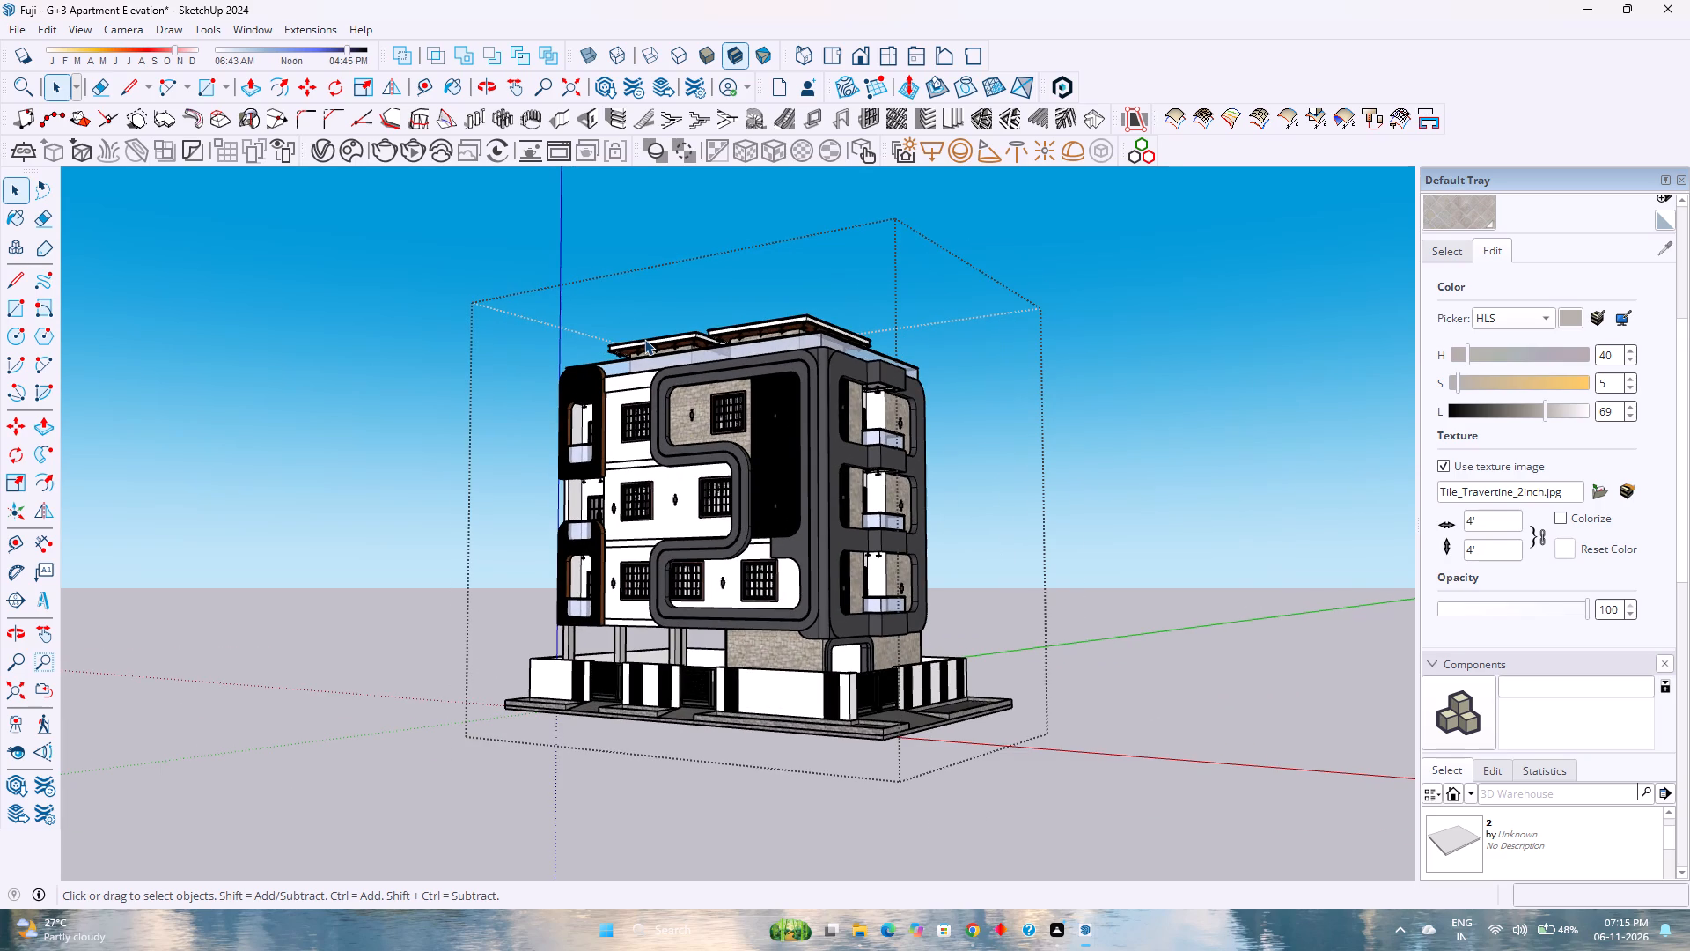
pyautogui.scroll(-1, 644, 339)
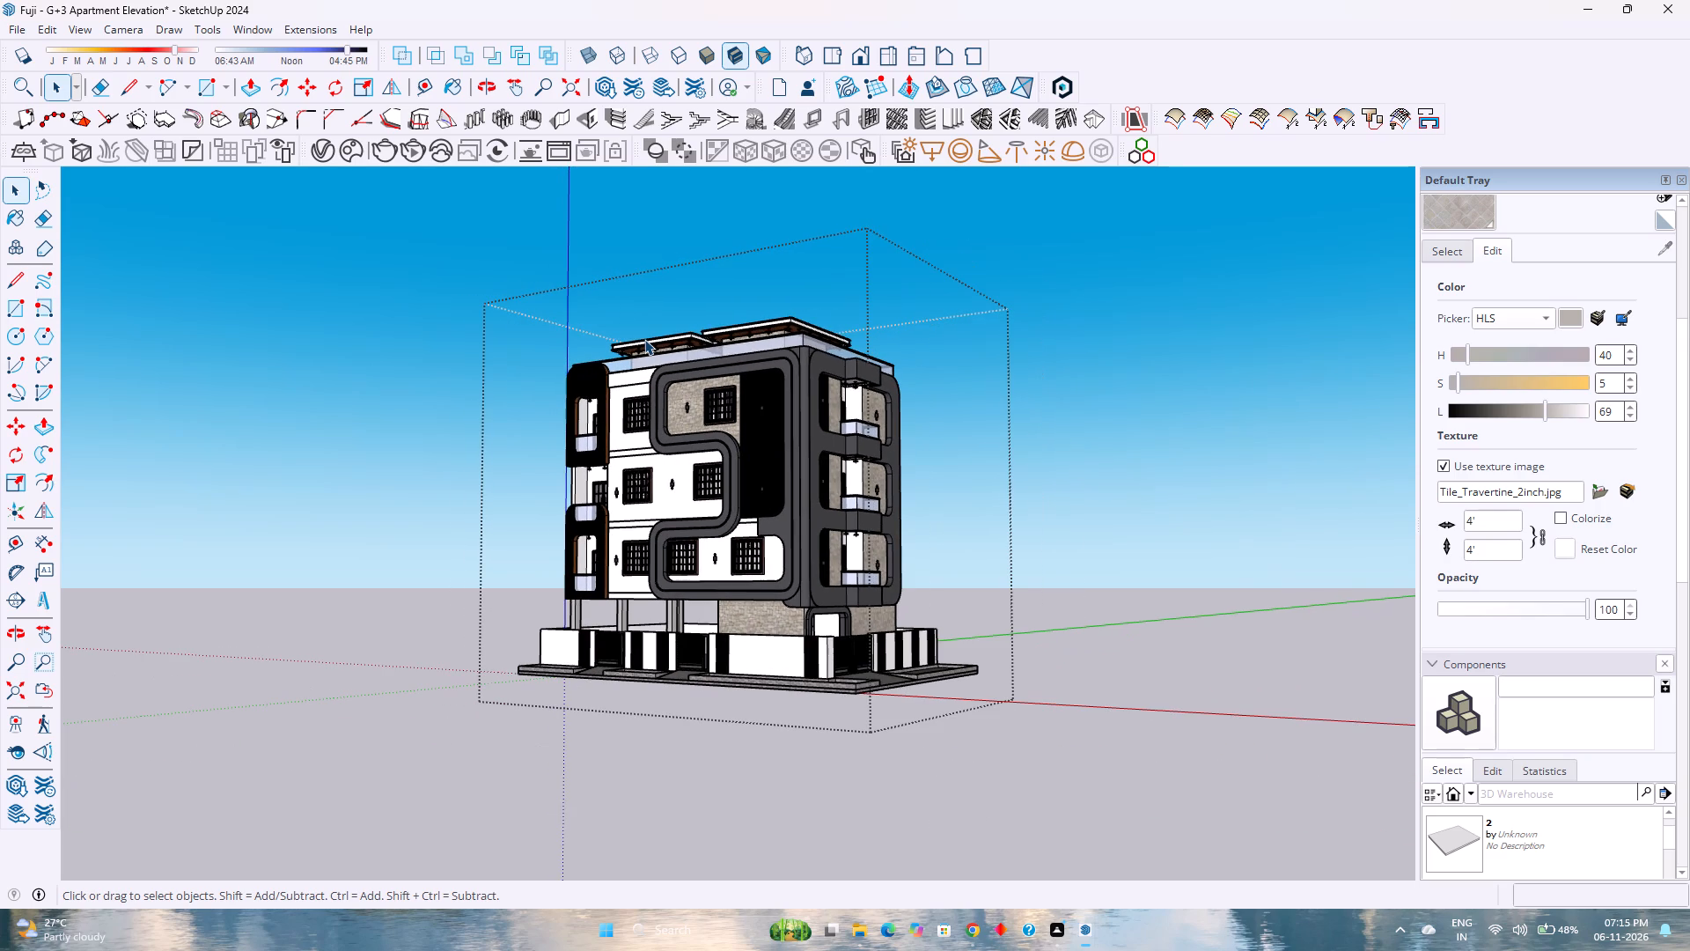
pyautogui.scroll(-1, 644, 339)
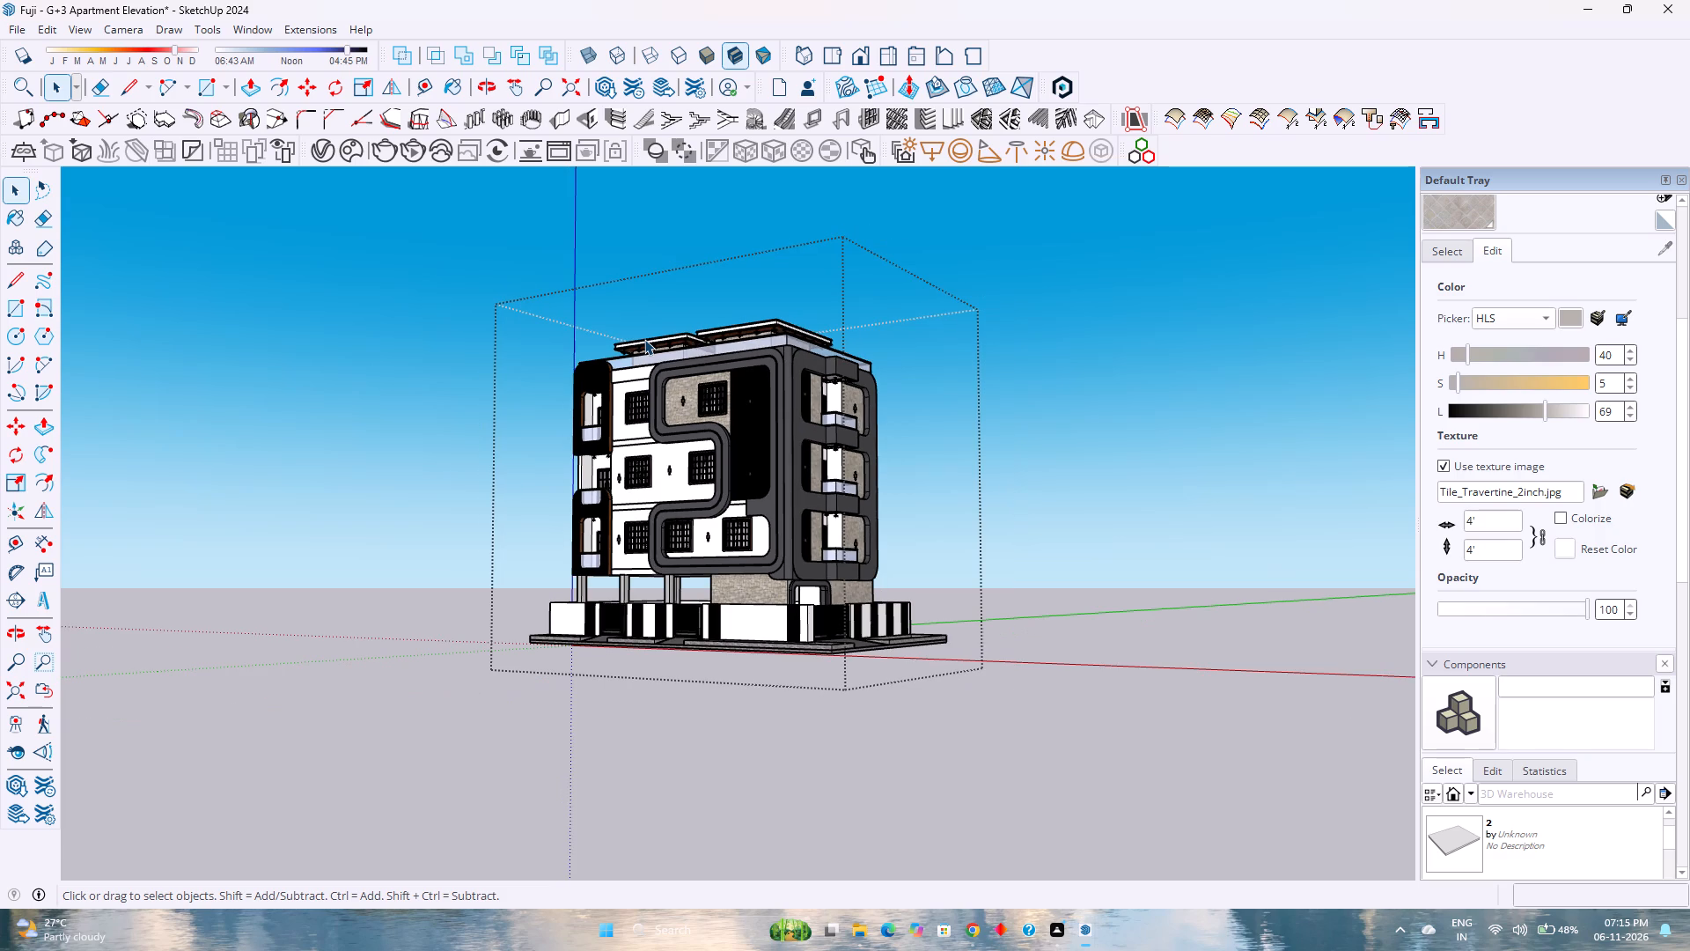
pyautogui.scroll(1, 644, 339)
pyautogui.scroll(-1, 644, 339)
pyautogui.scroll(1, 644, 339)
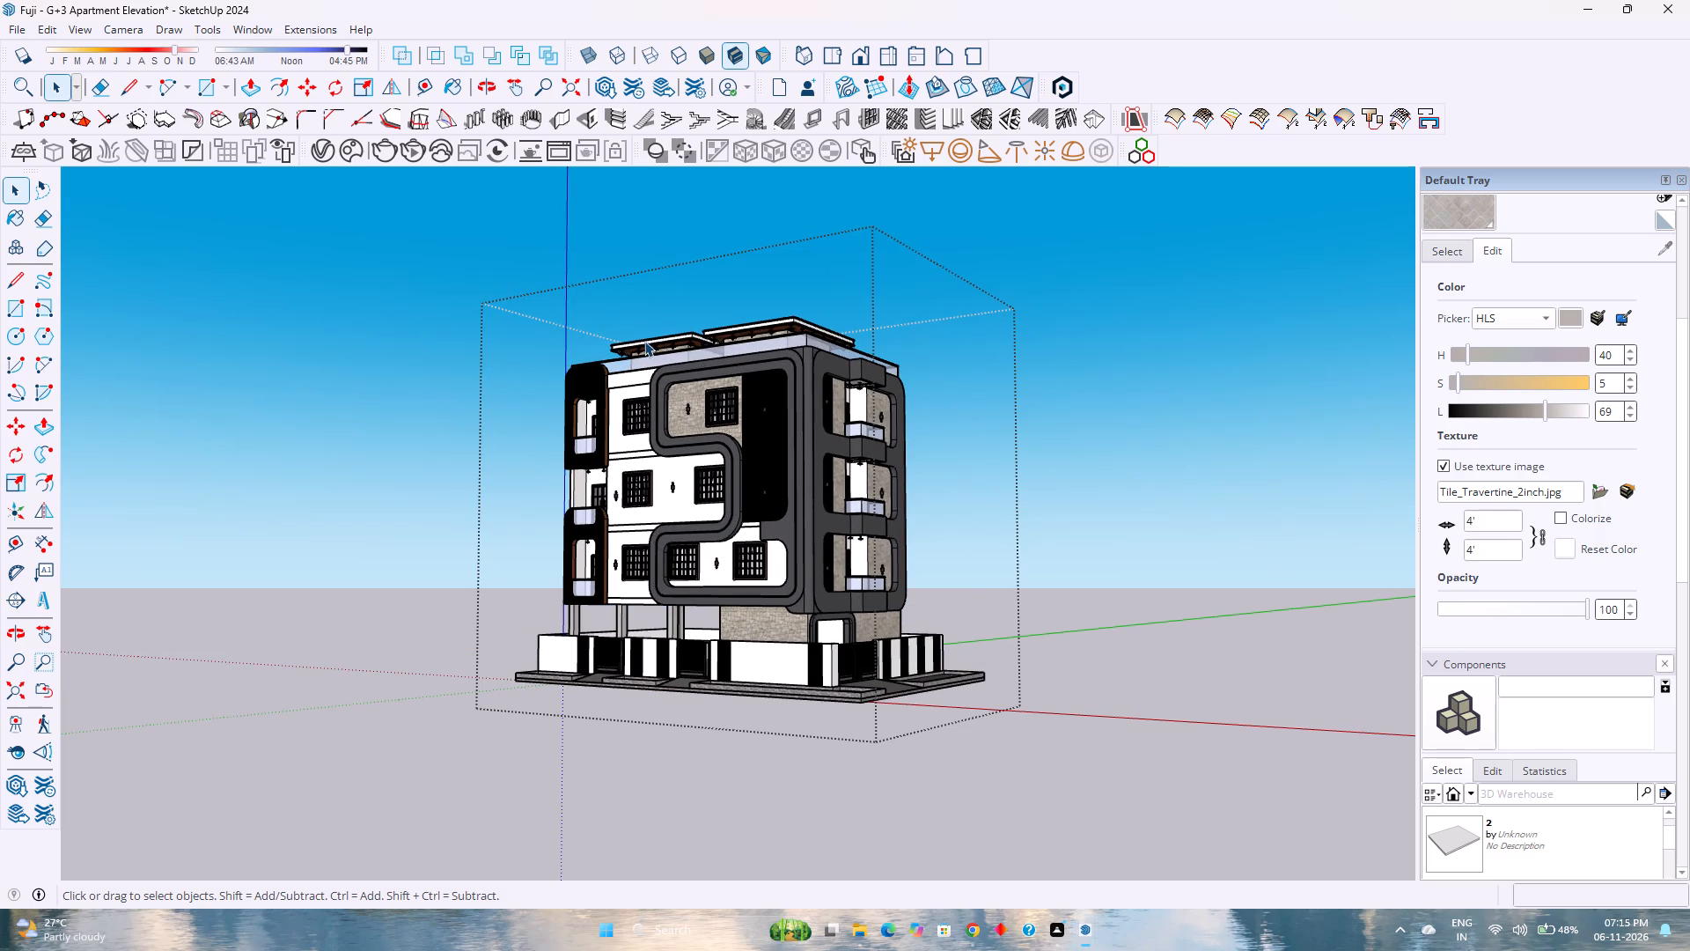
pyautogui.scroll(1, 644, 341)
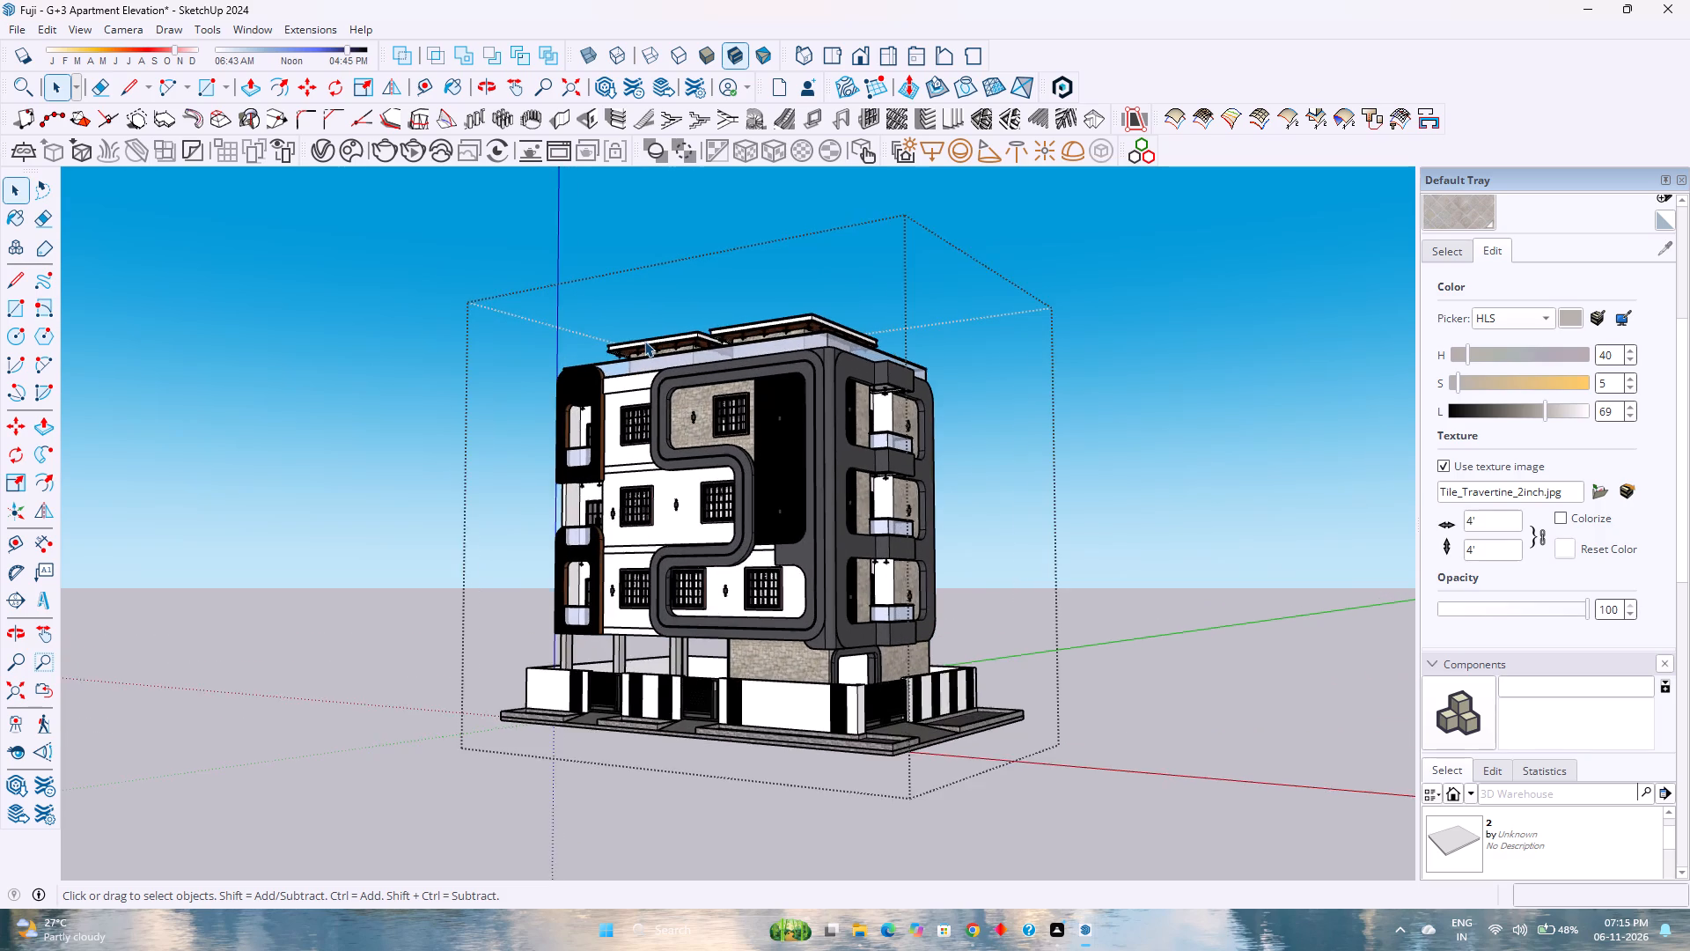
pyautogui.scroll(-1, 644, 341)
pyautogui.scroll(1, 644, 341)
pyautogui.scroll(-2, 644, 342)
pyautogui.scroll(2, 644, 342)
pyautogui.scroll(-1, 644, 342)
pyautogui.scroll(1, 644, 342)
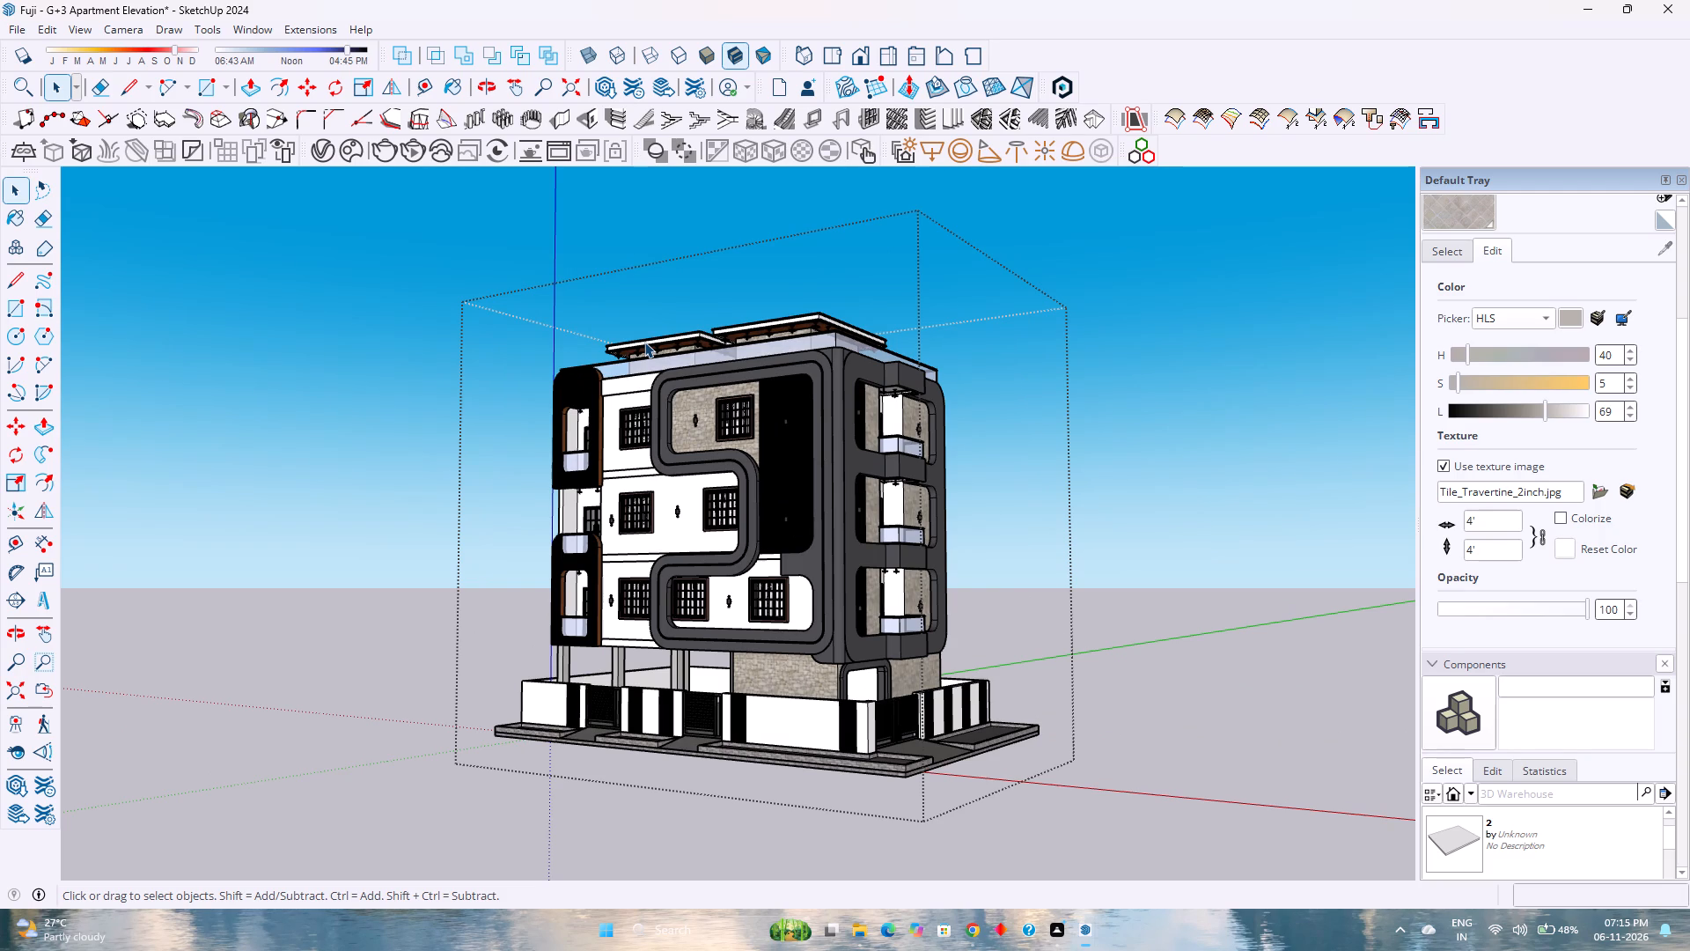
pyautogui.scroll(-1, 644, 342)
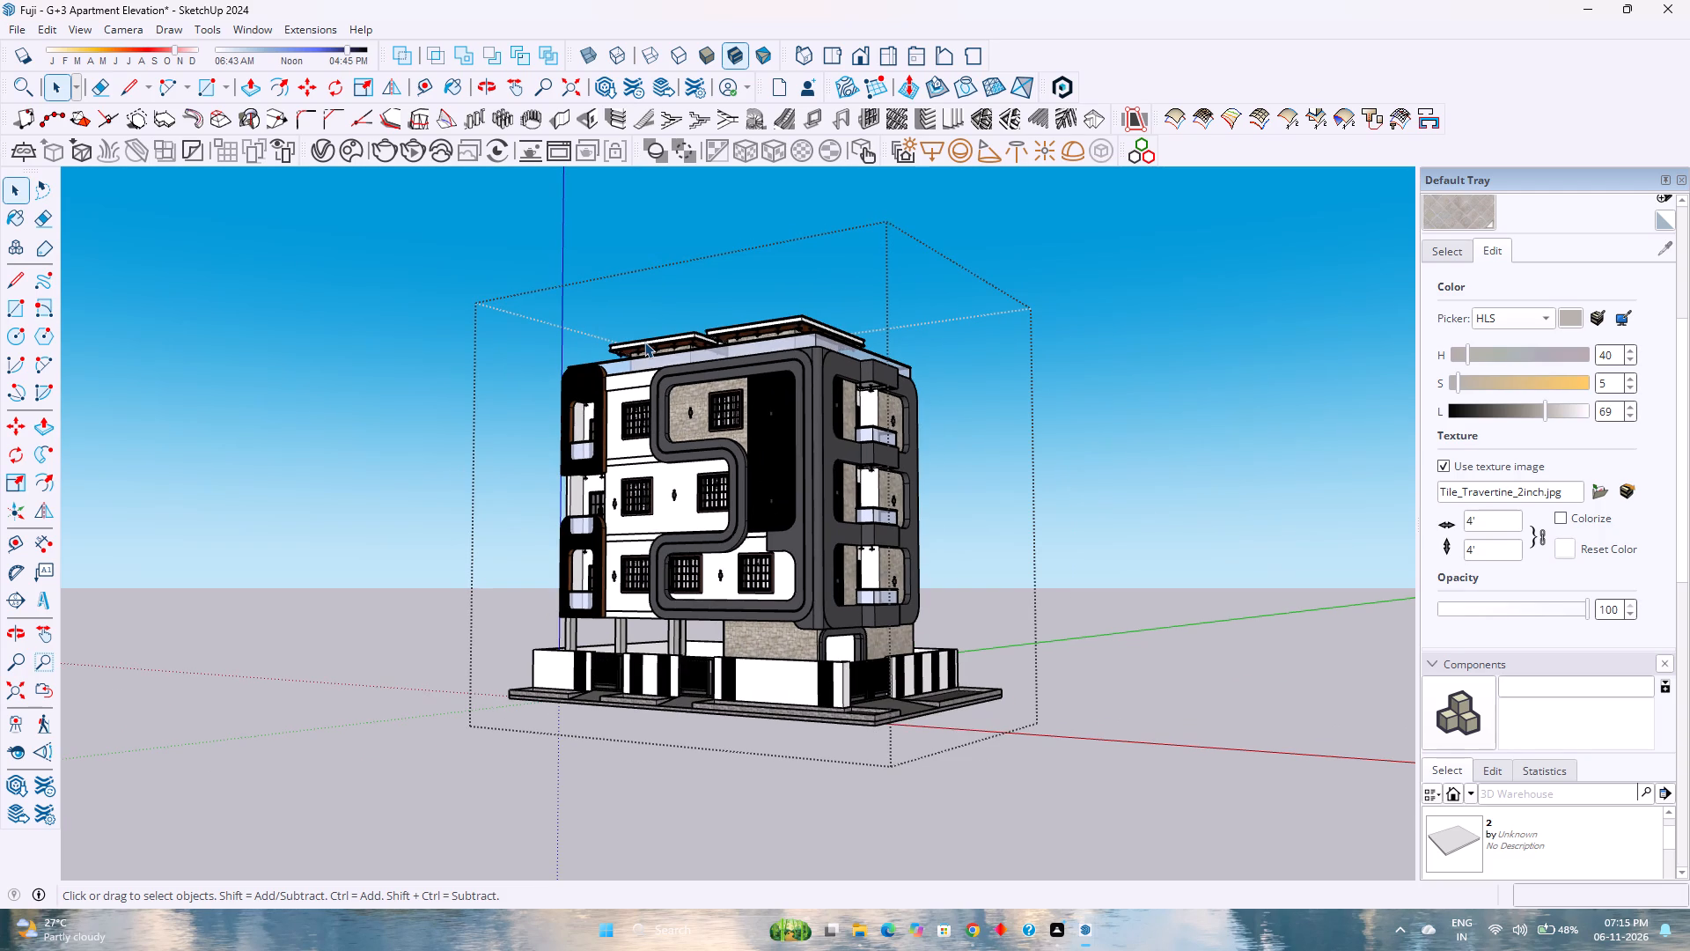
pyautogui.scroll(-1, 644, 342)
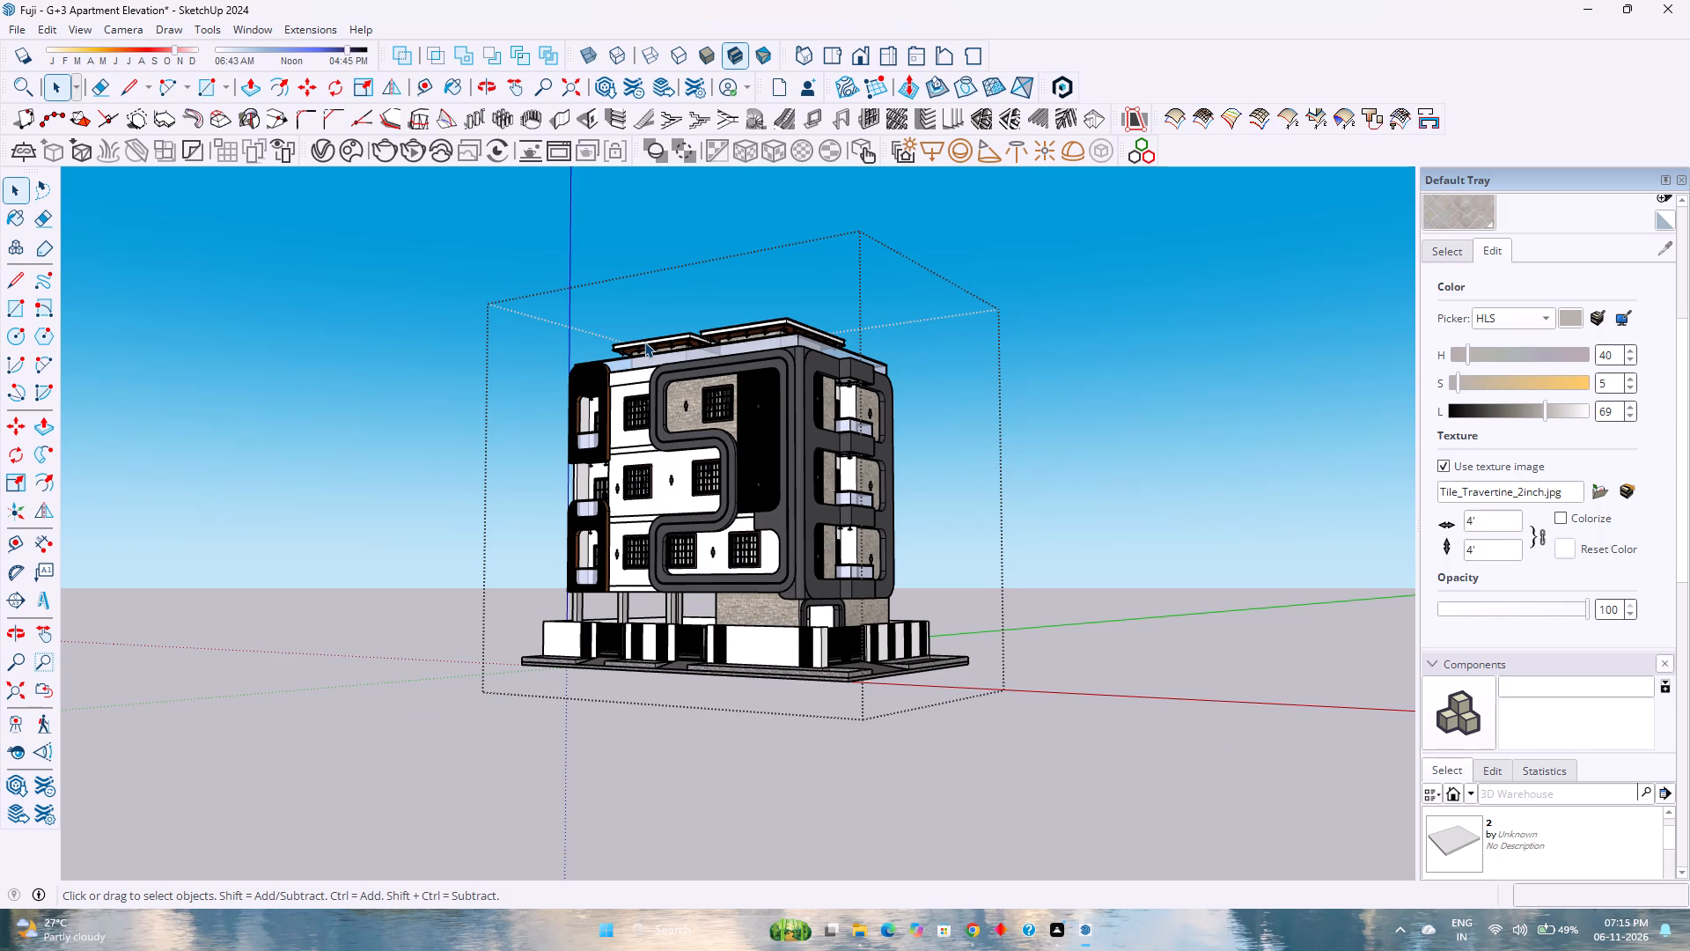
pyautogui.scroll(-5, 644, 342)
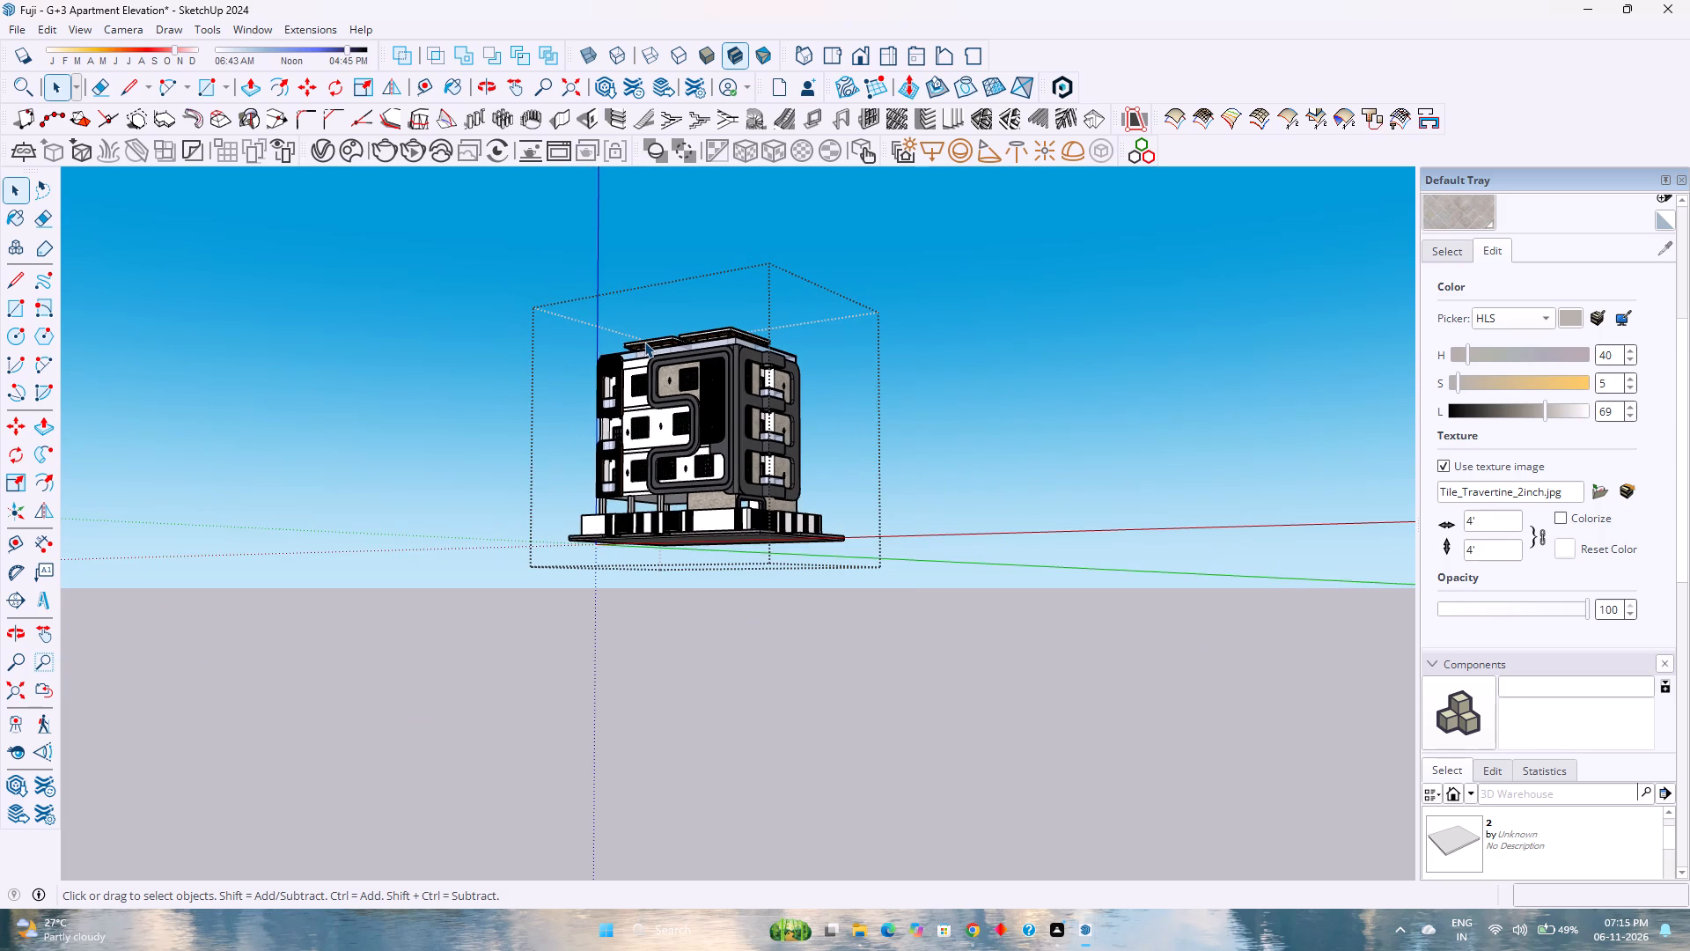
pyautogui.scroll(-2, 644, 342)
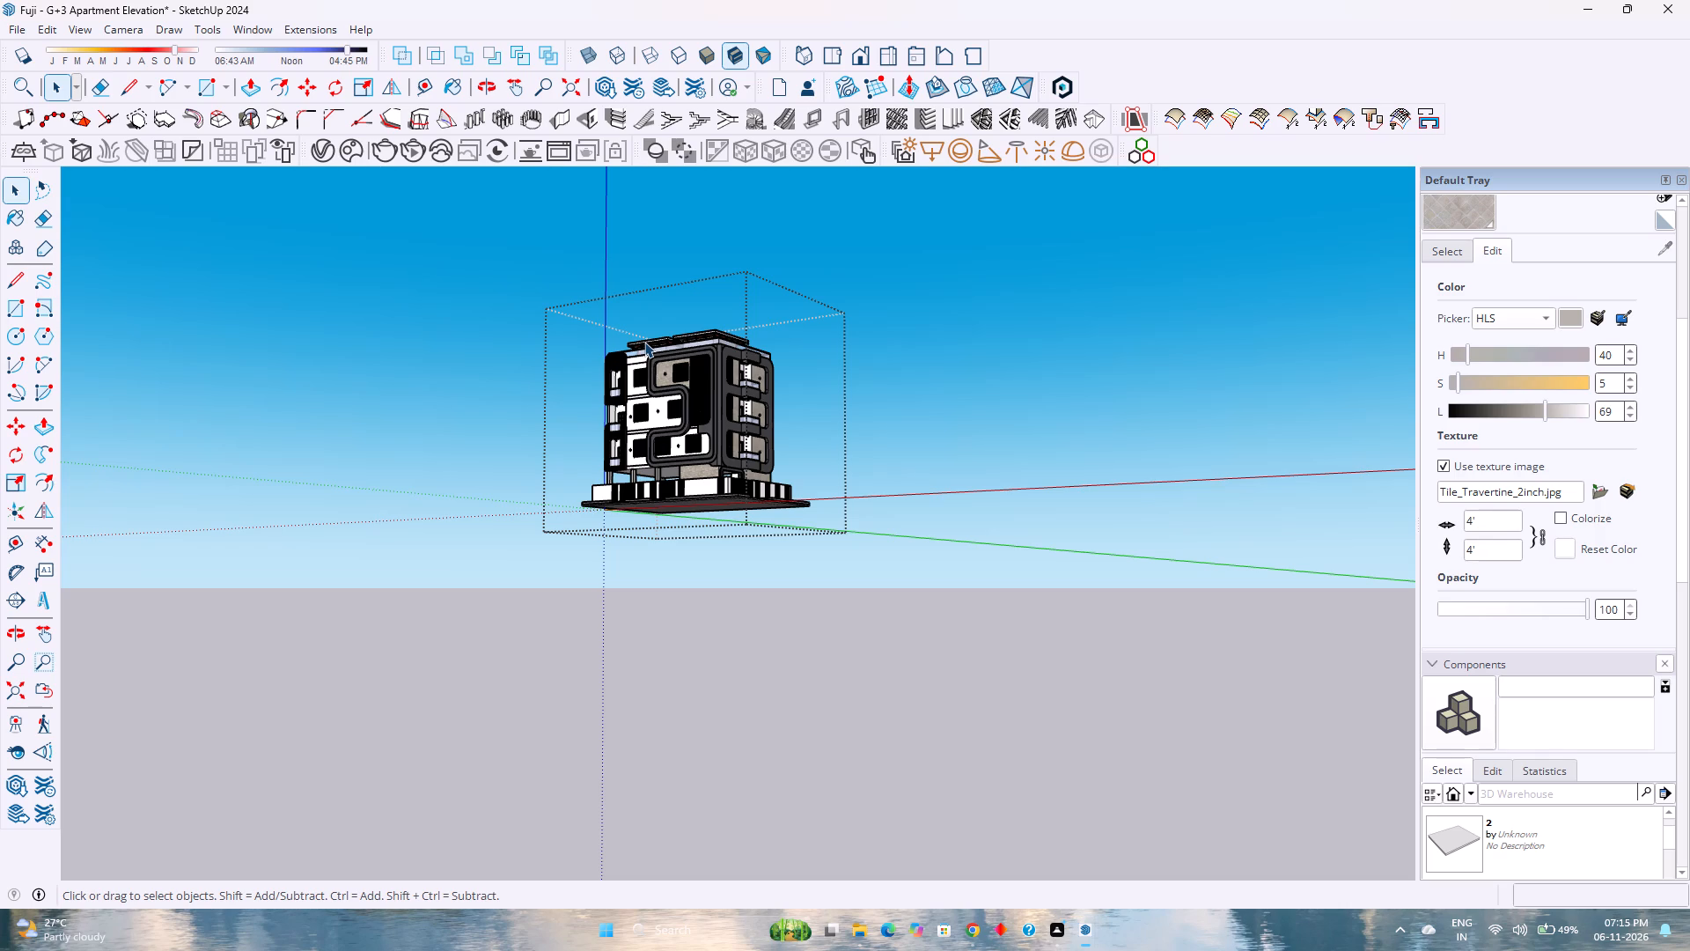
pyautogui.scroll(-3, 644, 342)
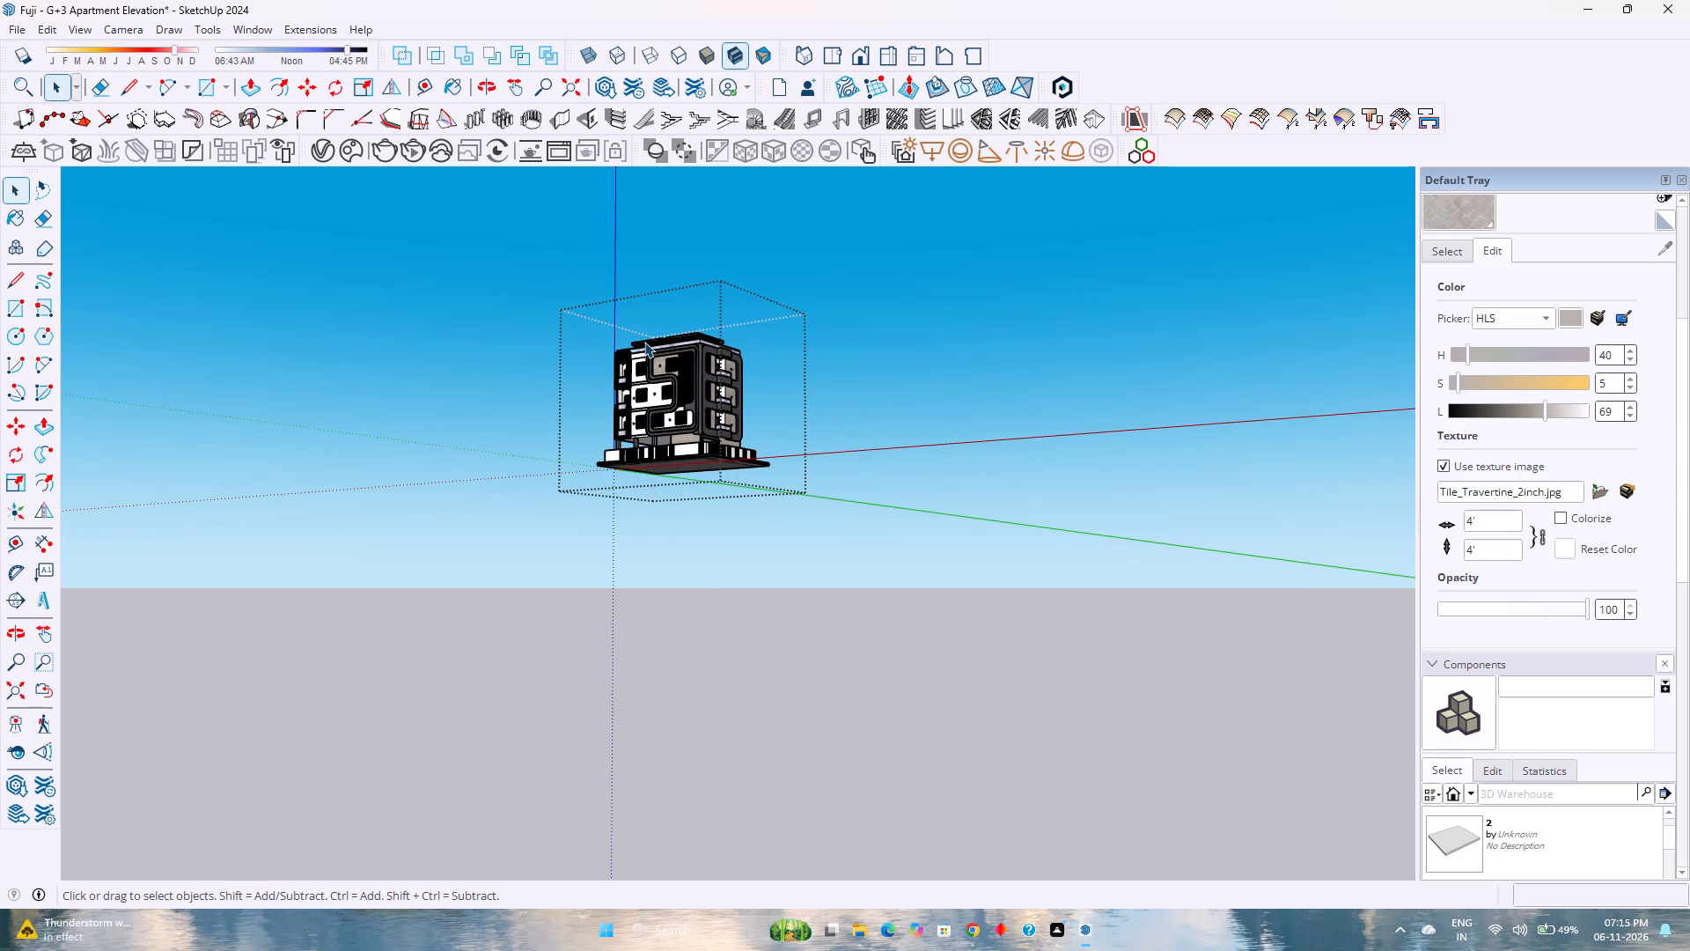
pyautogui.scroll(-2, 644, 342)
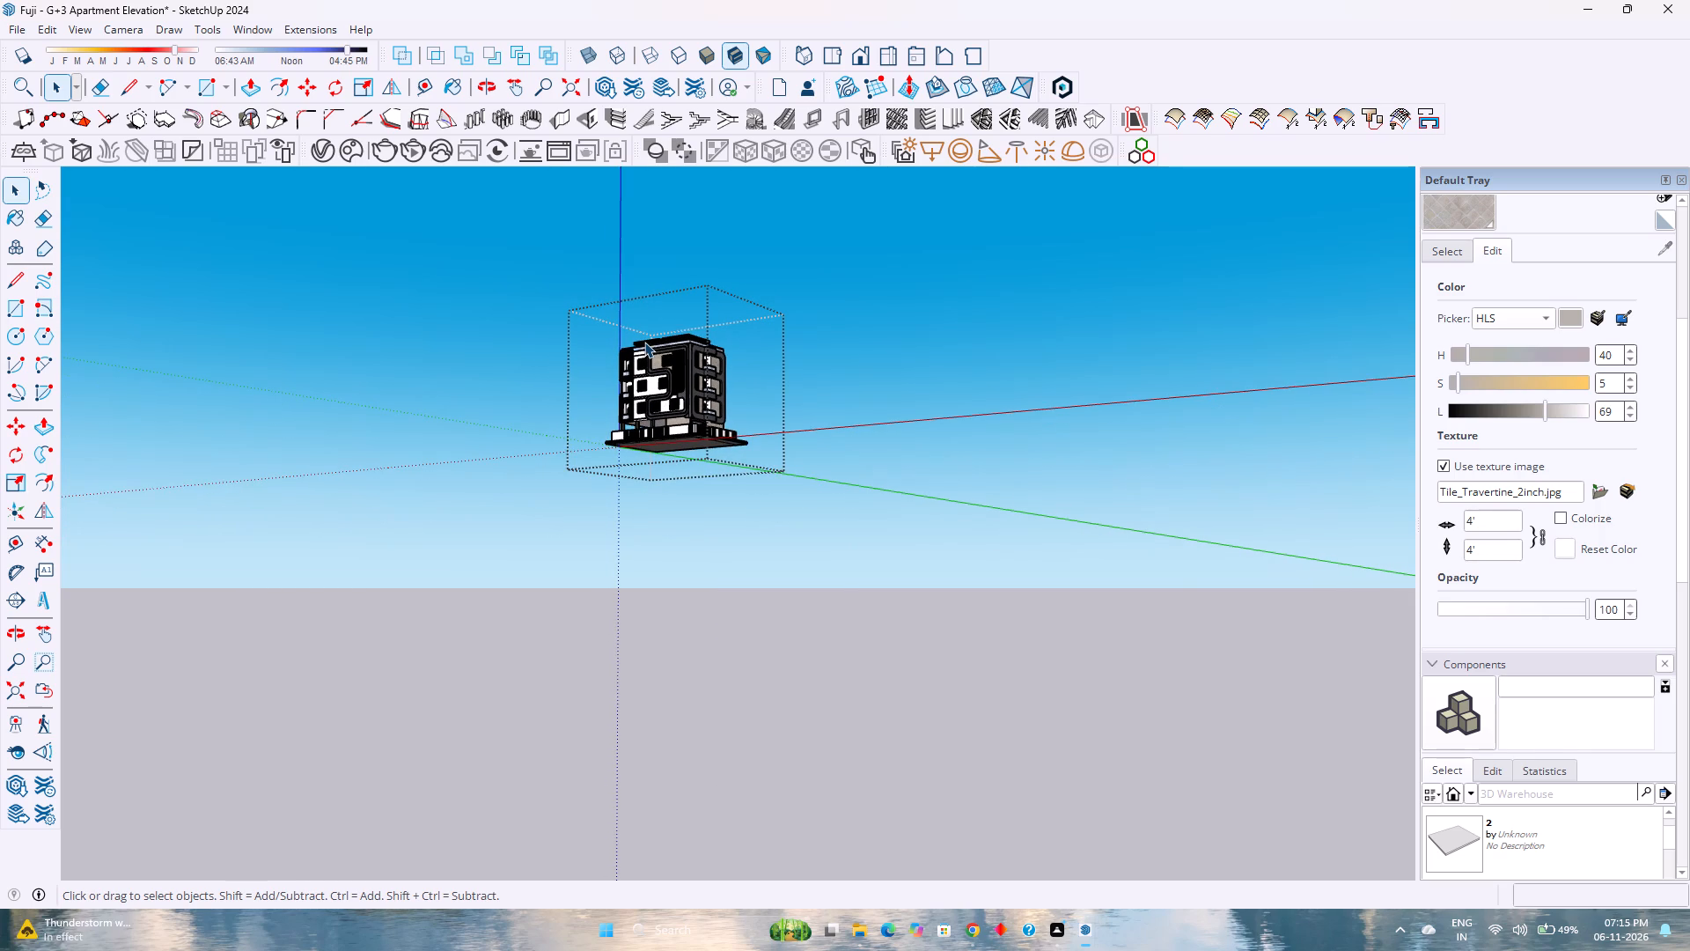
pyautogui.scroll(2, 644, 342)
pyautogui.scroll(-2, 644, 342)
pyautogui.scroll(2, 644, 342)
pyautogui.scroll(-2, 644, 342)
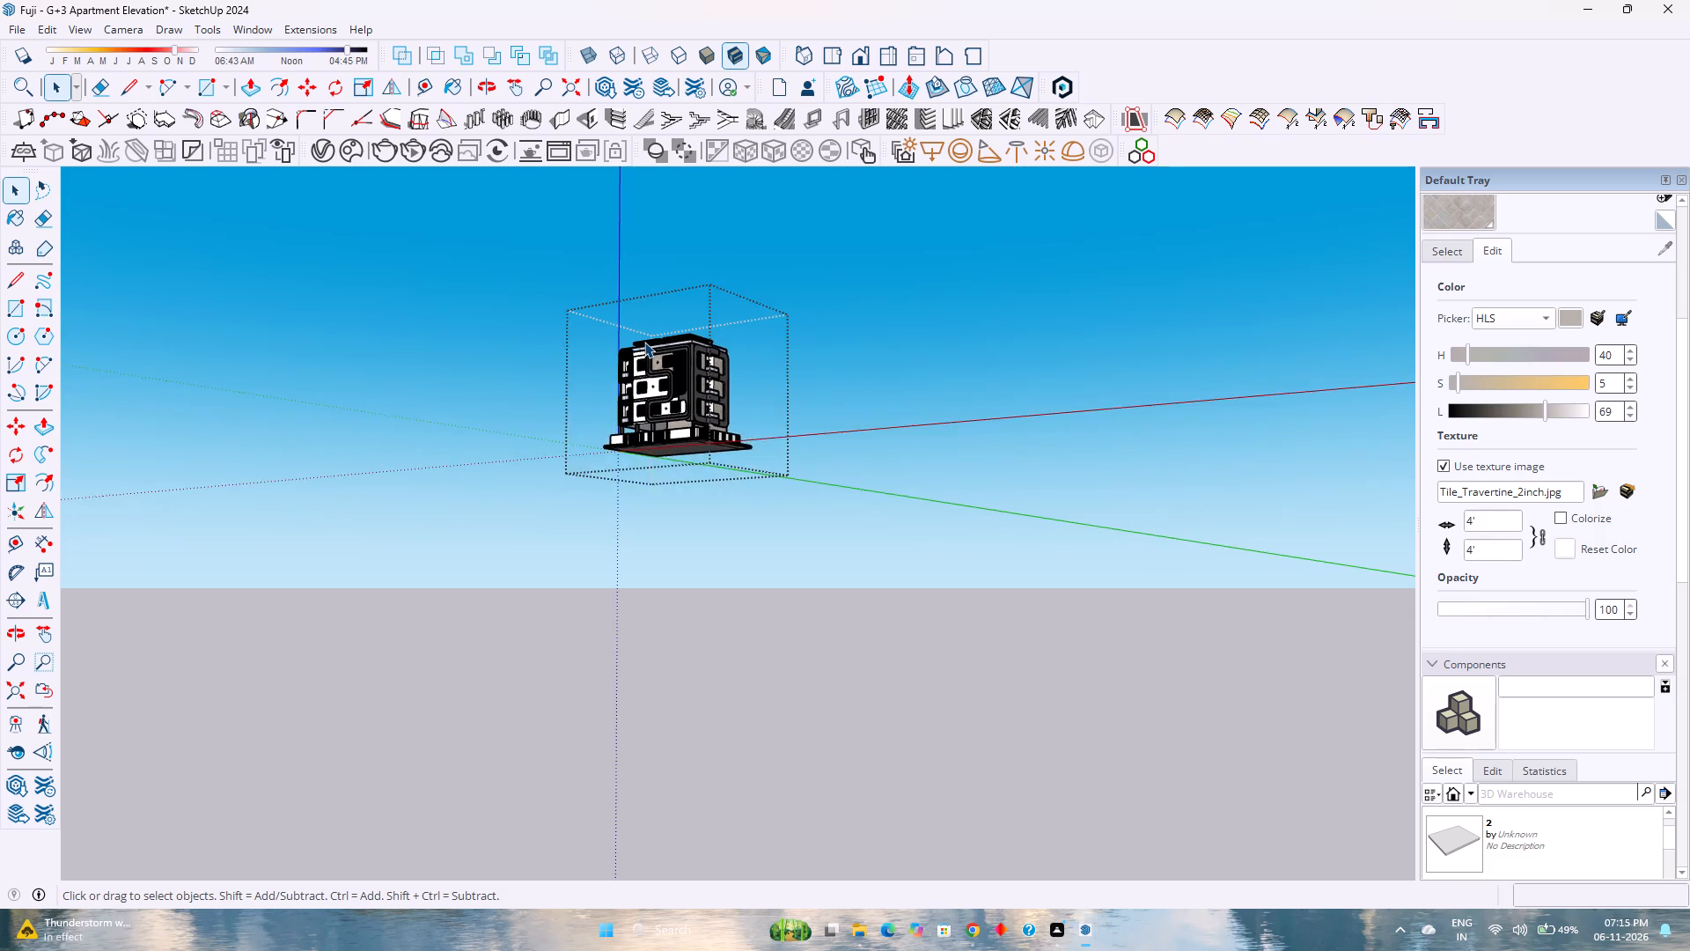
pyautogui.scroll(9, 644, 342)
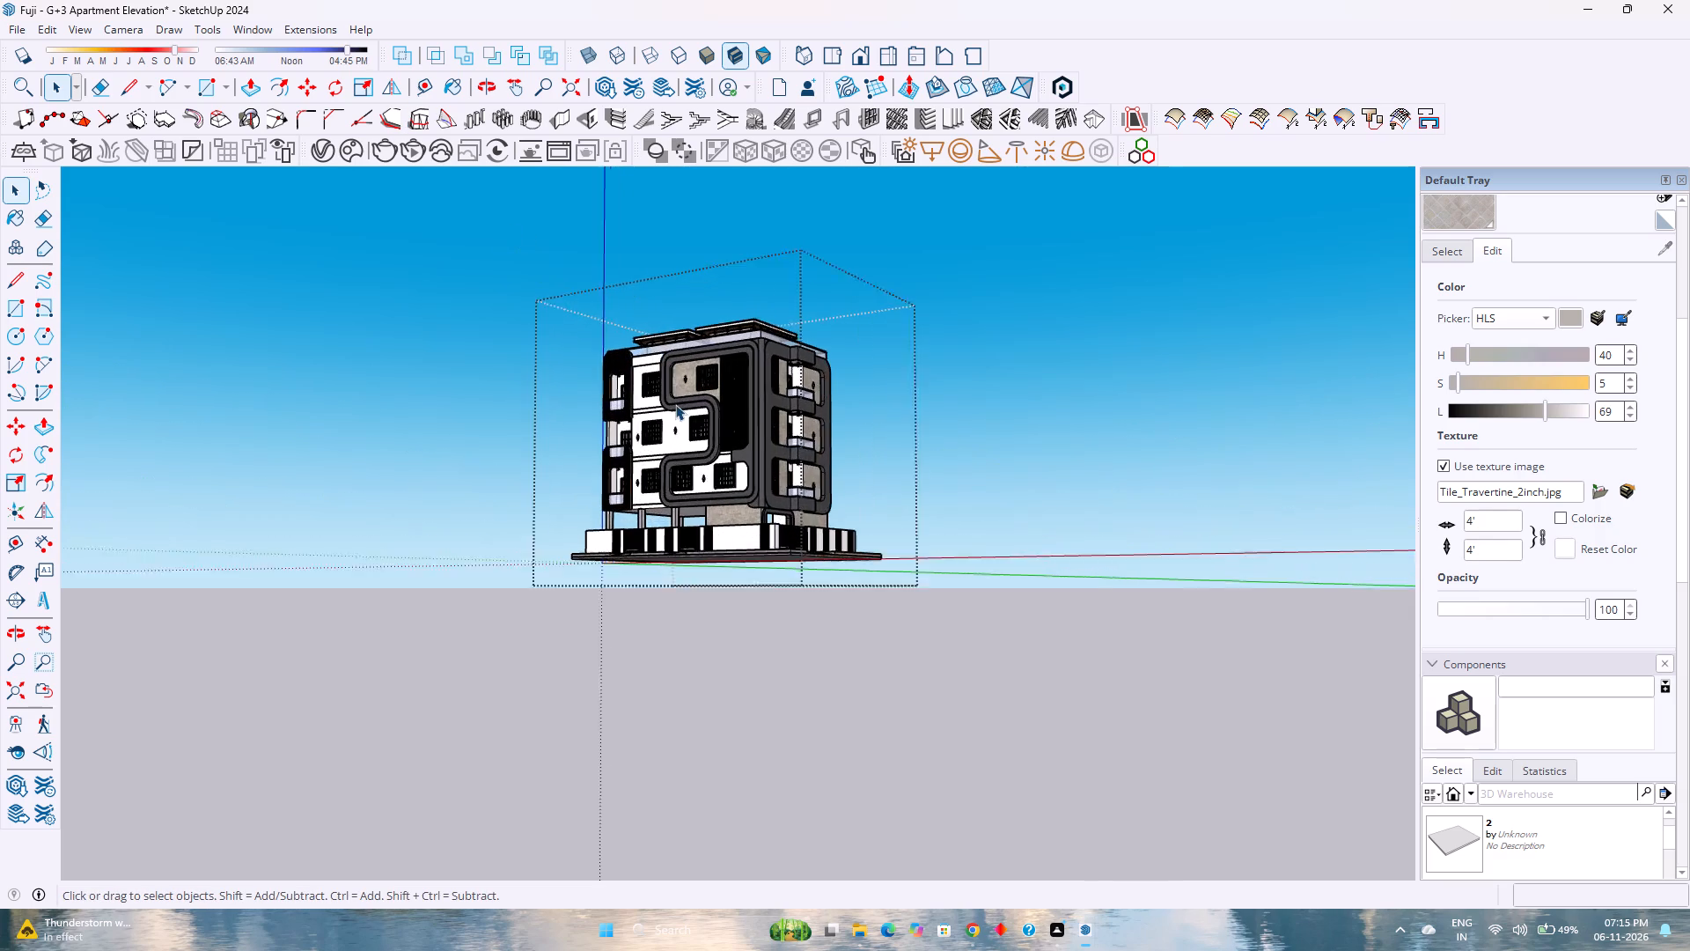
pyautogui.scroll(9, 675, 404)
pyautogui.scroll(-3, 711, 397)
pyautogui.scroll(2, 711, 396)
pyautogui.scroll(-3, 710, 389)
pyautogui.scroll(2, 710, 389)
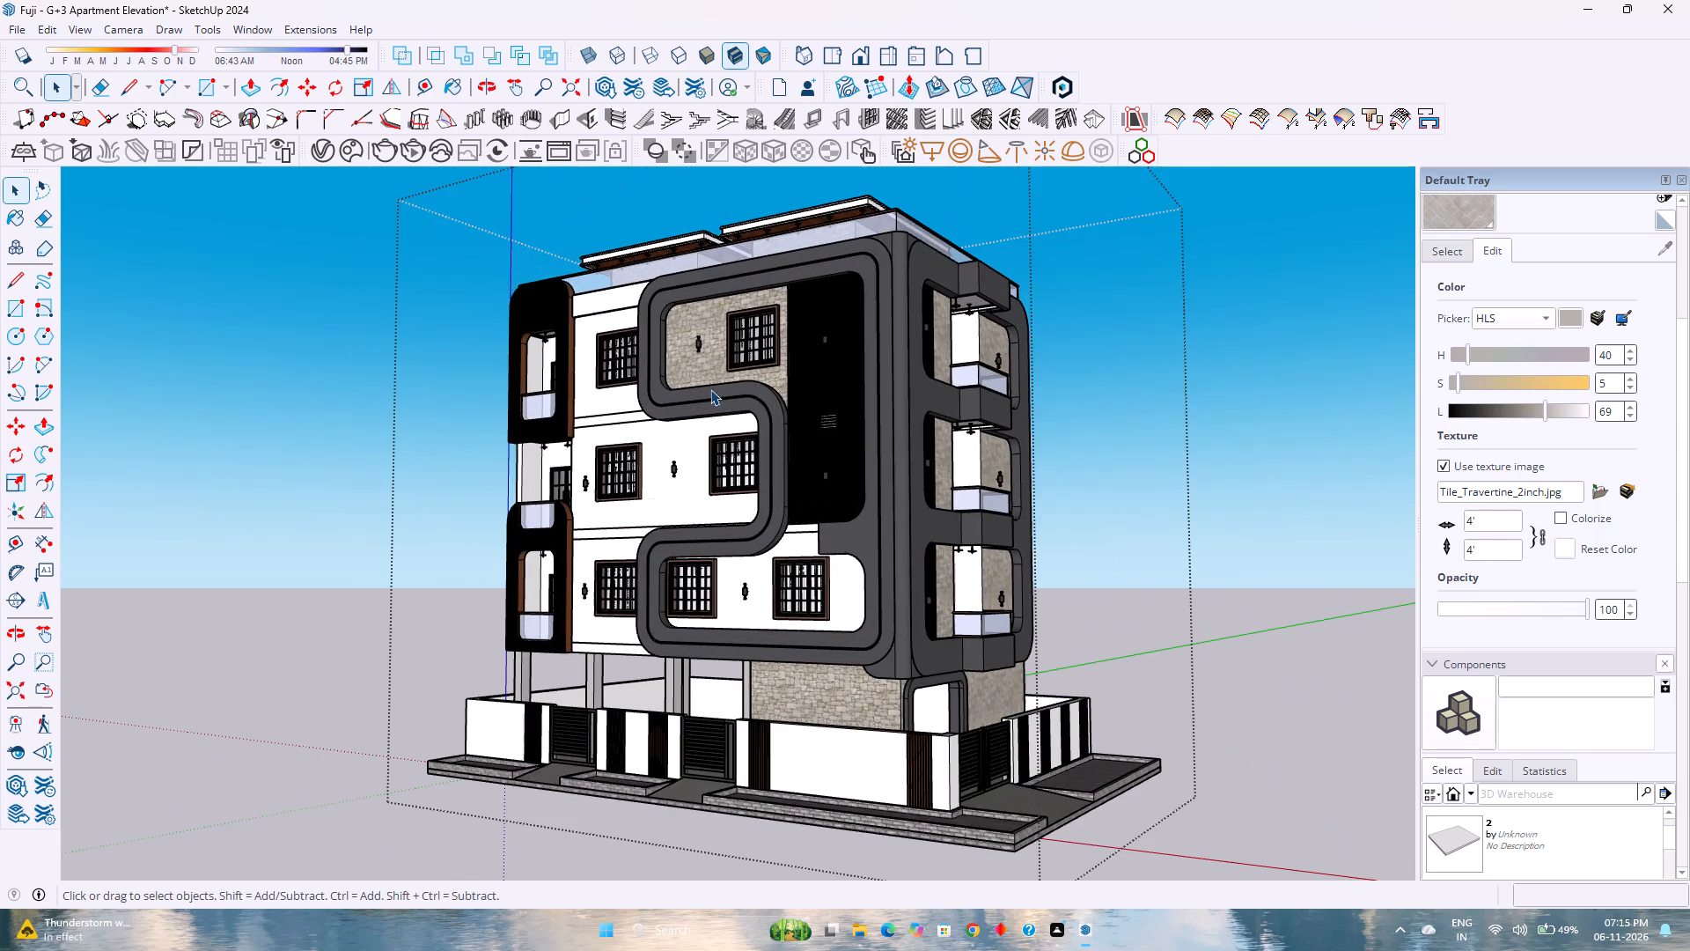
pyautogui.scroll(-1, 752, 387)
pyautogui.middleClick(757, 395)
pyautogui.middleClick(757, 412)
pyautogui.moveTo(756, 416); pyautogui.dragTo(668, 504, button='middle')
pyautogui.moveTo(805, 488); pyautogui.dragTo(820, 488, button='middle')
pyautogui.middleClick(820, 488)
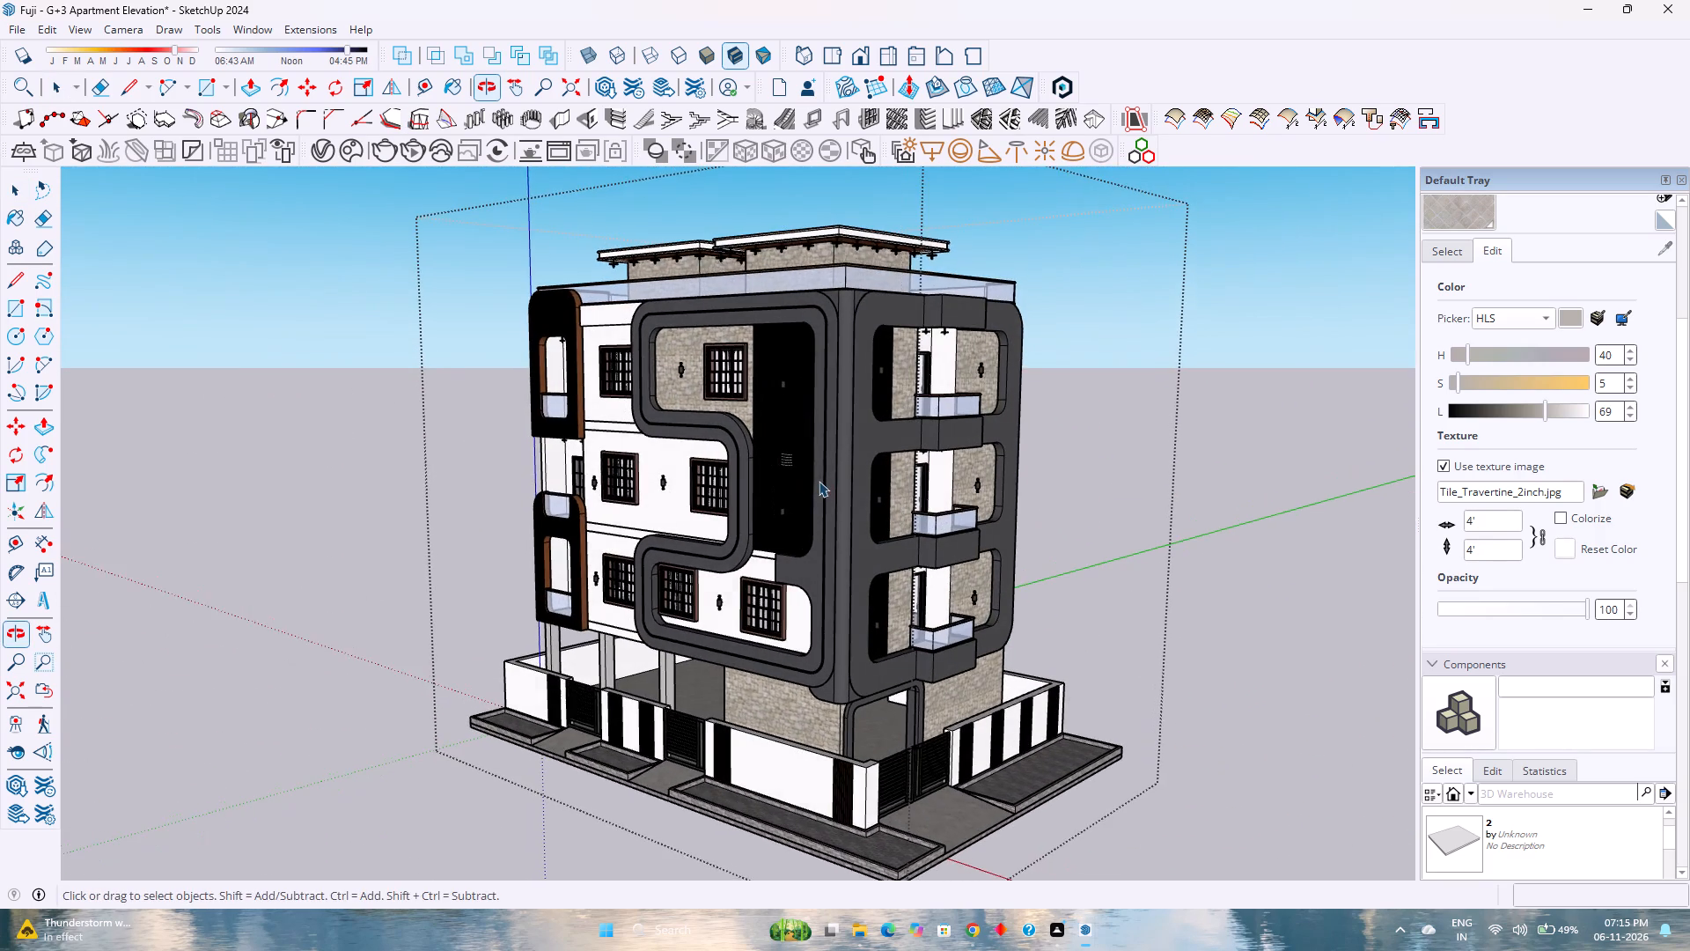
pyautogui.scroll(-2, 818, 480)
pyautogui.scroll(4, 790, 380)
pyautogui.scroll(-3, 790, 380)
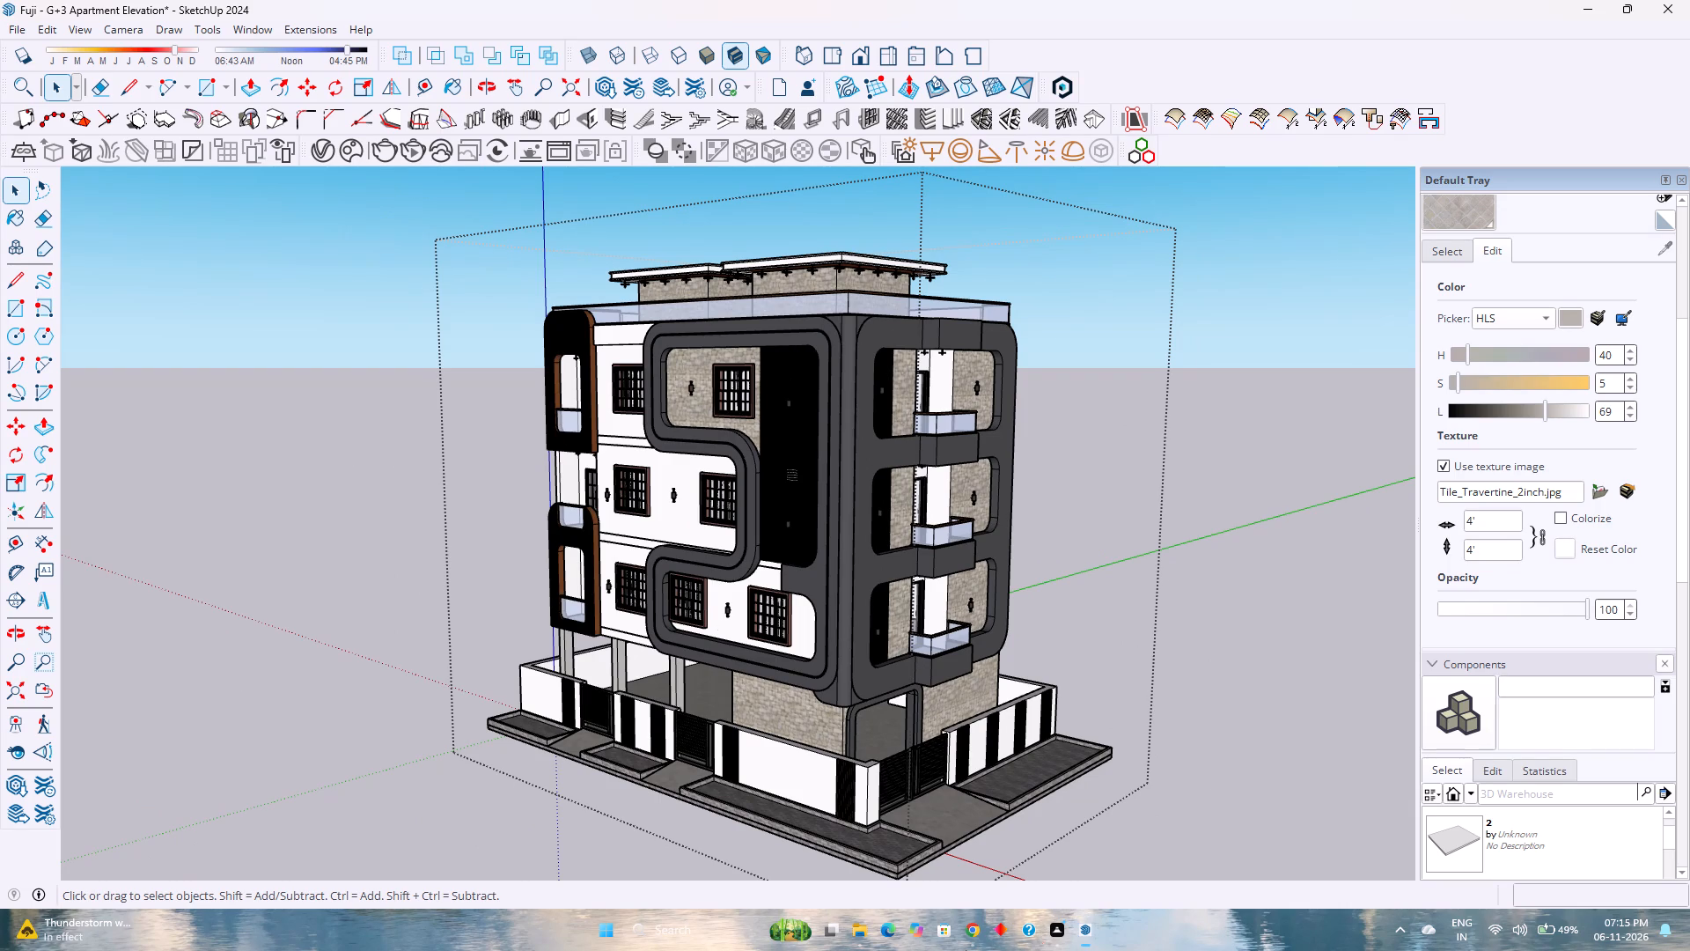
# Switch to the ChatGPT conversation in Chrome, check the generated corner render, send the follow-up "night ki kuda", and return to SketchUp.
pyautogui.click(980, 939)
pyautogui.scroll(-3, 1133, 580)
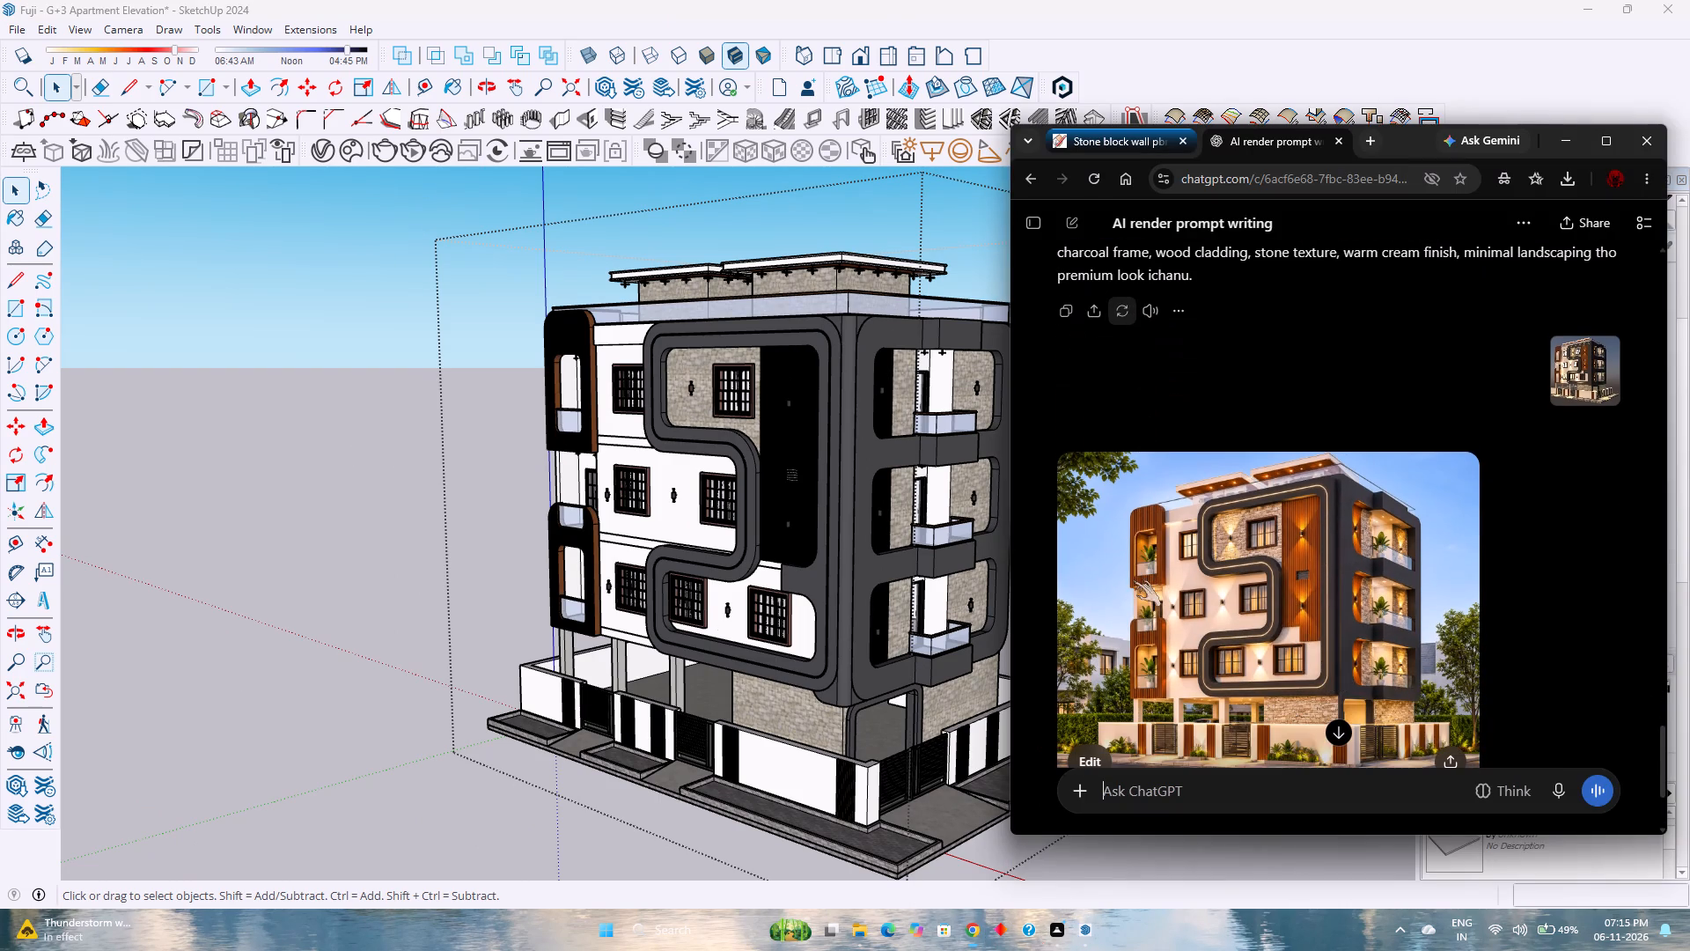
pyautogui.scroll(1, 1299, 576)
pyautogui.scroll(-3, 1299, 576)
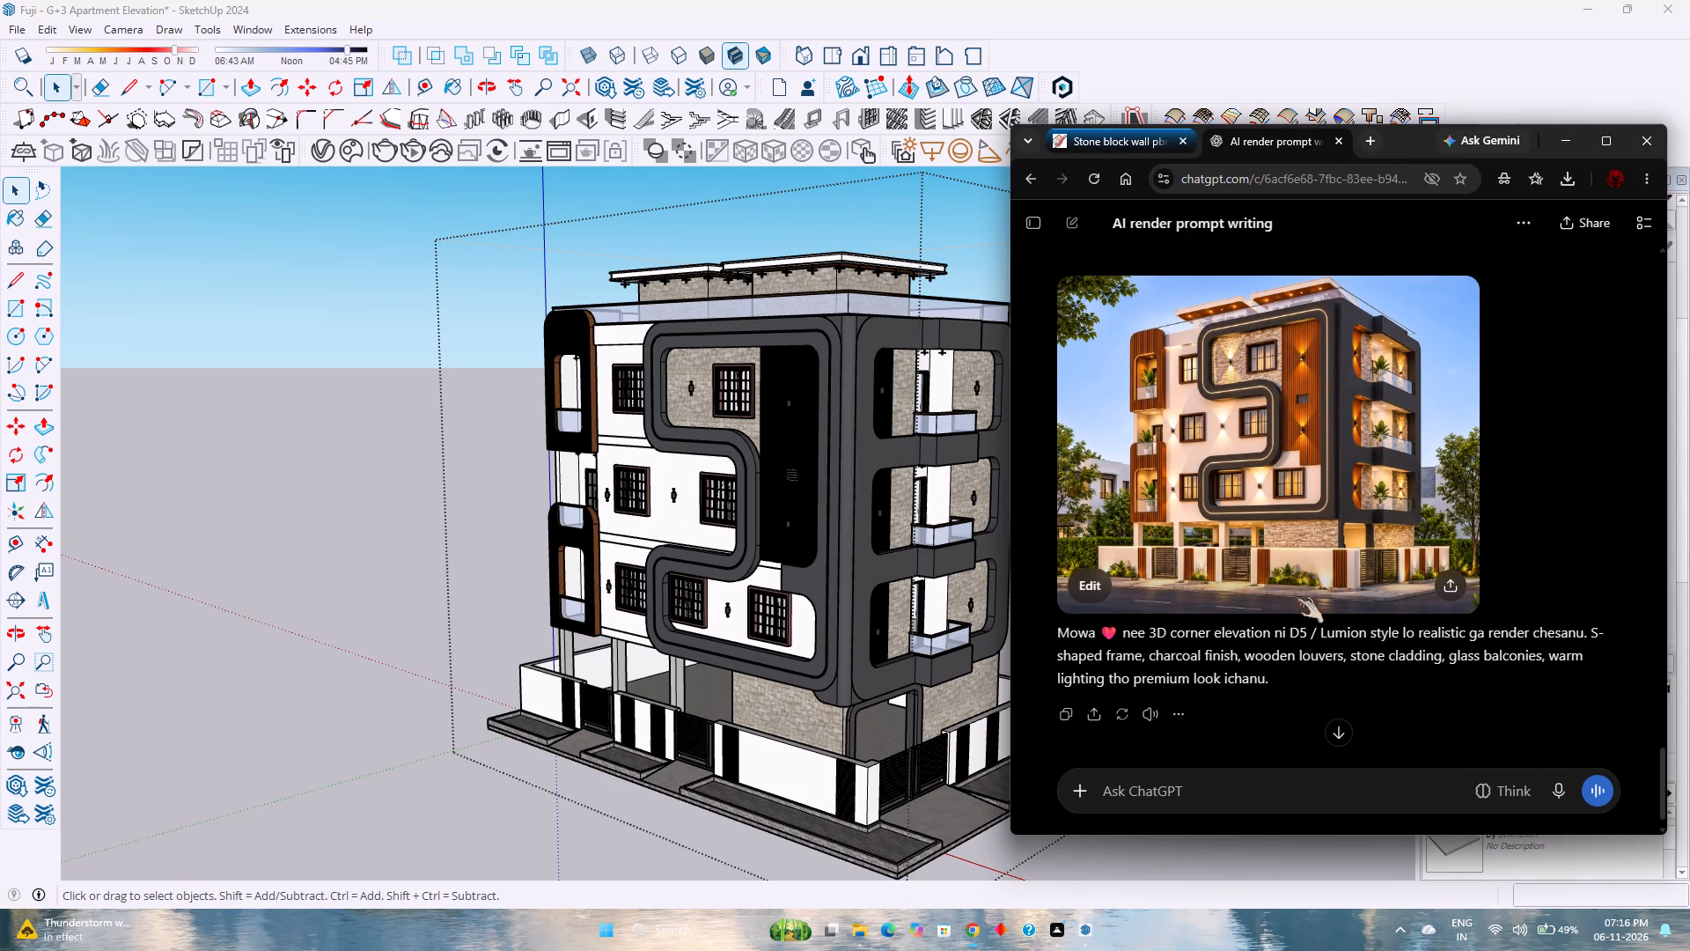
pyautogui.click(1239, 795)
pyautogui.write('night ki kuda')
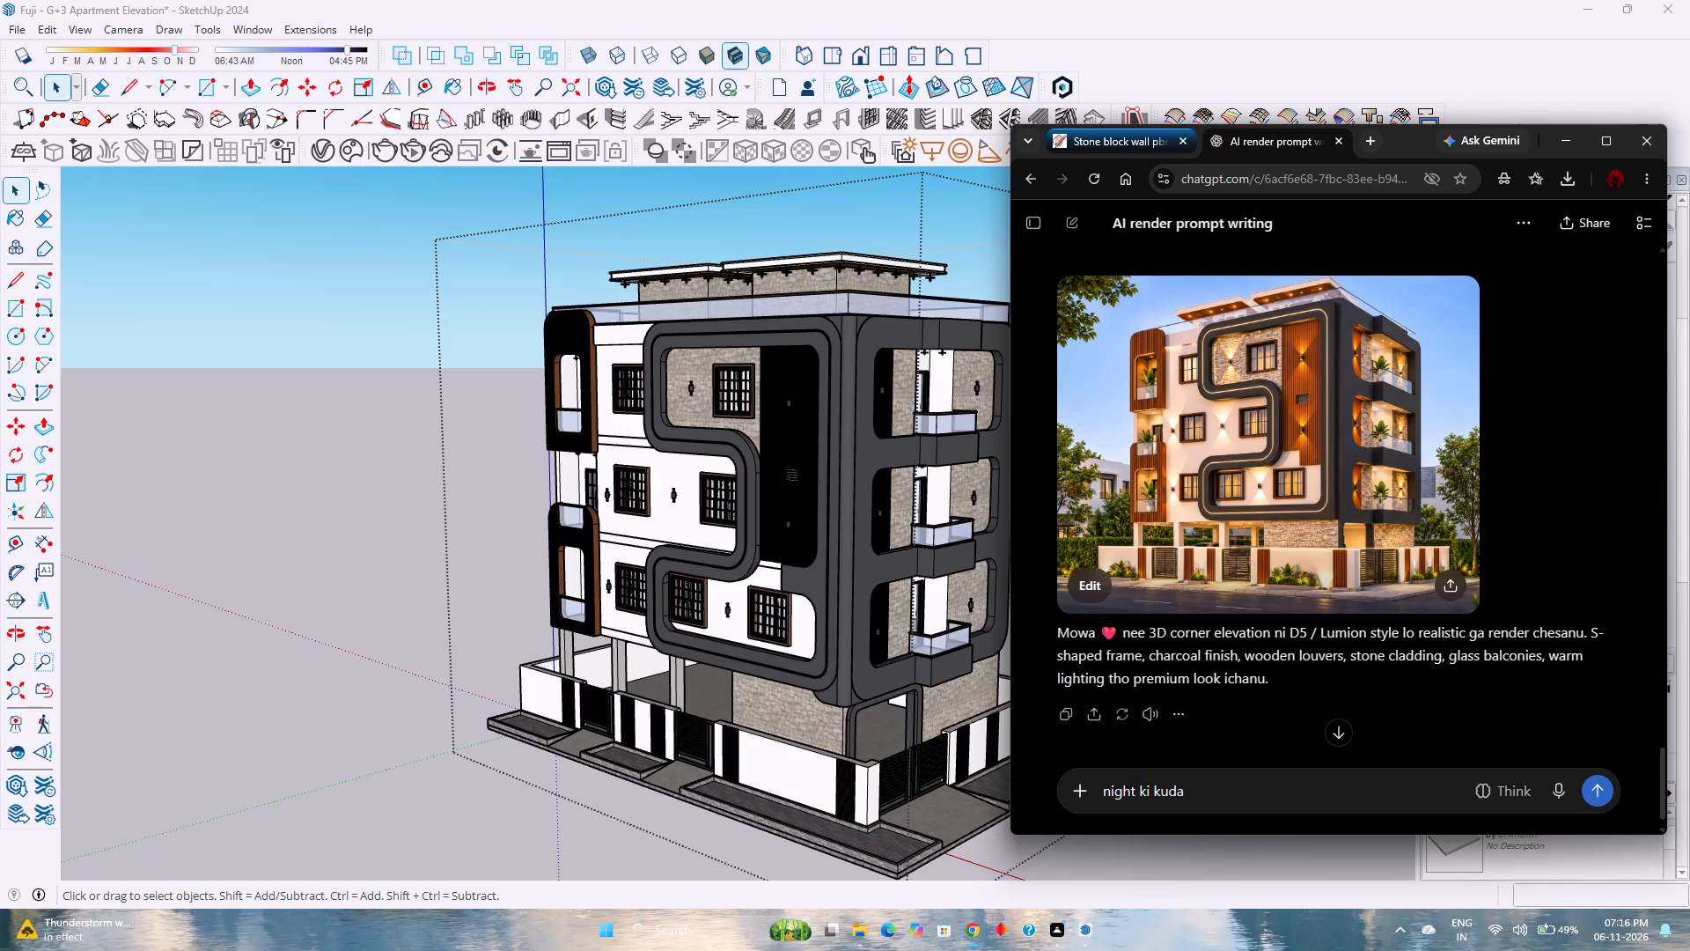
pyautogui.press('Return')
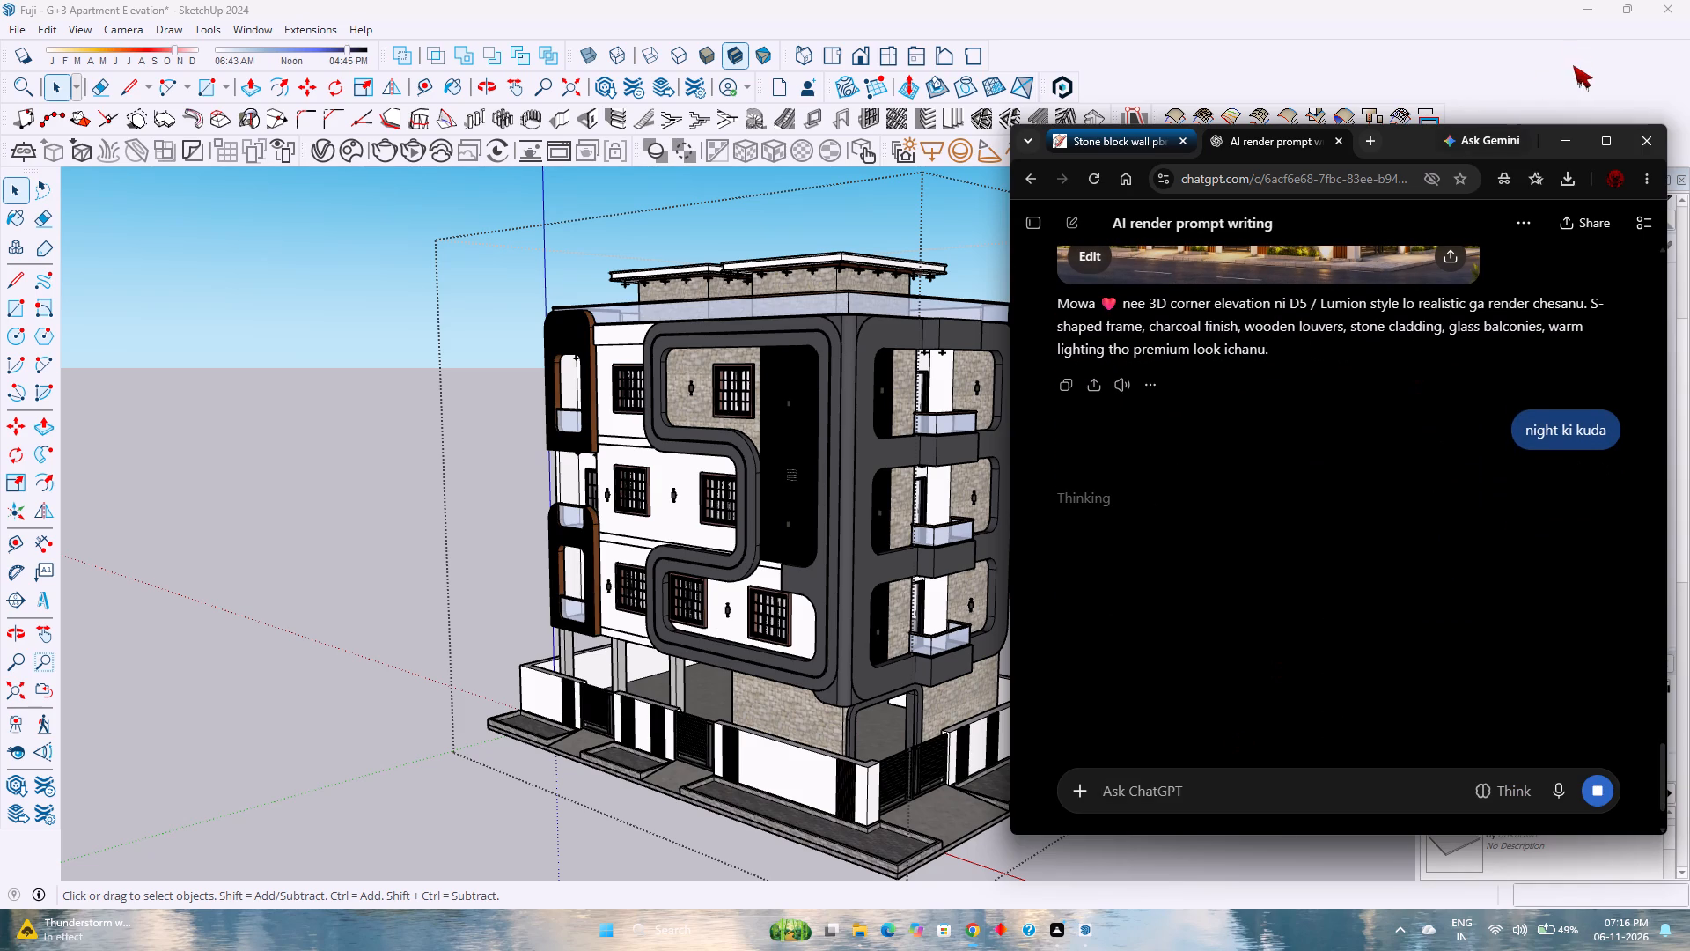
pyautogui.click(1563, 131)
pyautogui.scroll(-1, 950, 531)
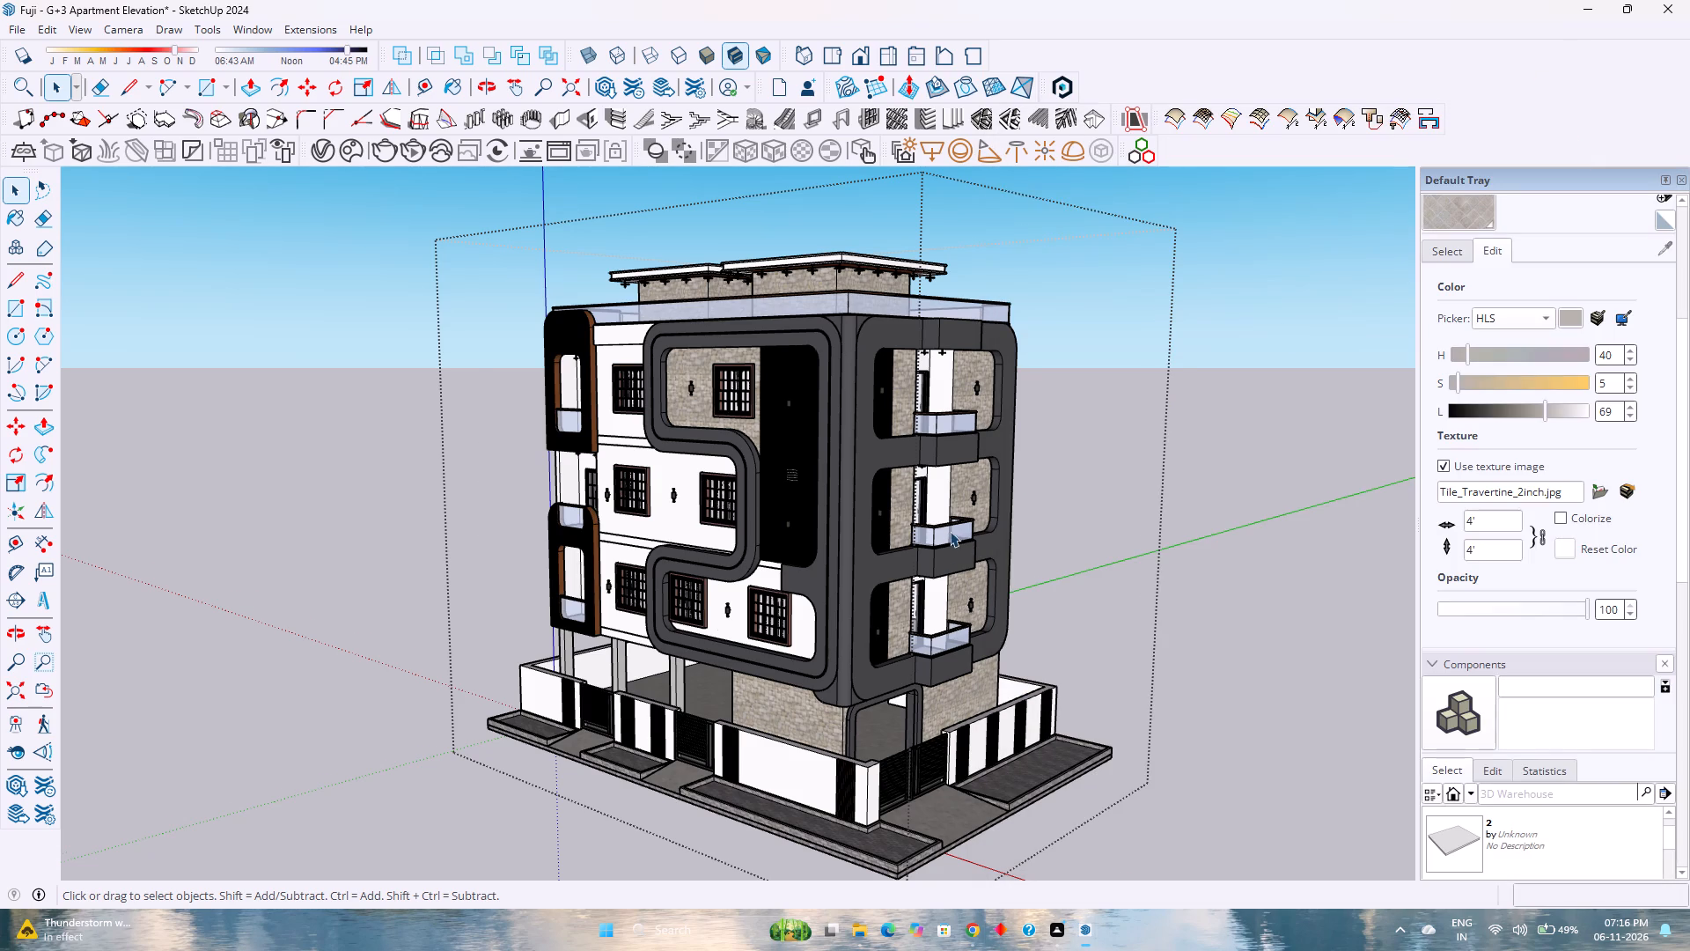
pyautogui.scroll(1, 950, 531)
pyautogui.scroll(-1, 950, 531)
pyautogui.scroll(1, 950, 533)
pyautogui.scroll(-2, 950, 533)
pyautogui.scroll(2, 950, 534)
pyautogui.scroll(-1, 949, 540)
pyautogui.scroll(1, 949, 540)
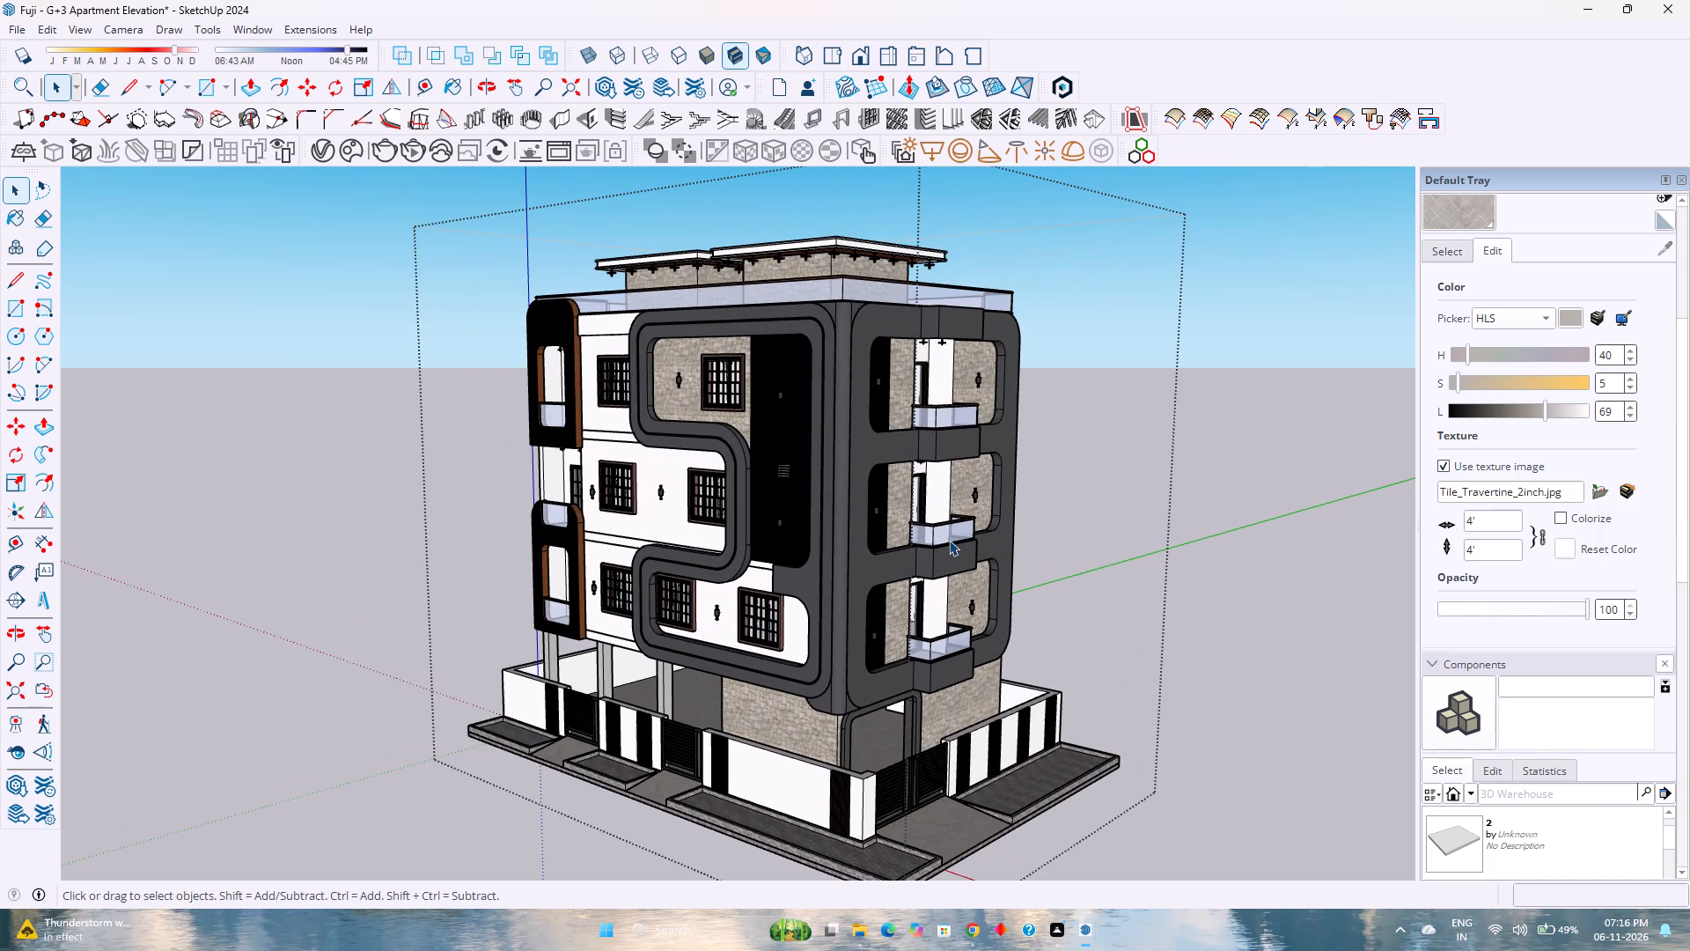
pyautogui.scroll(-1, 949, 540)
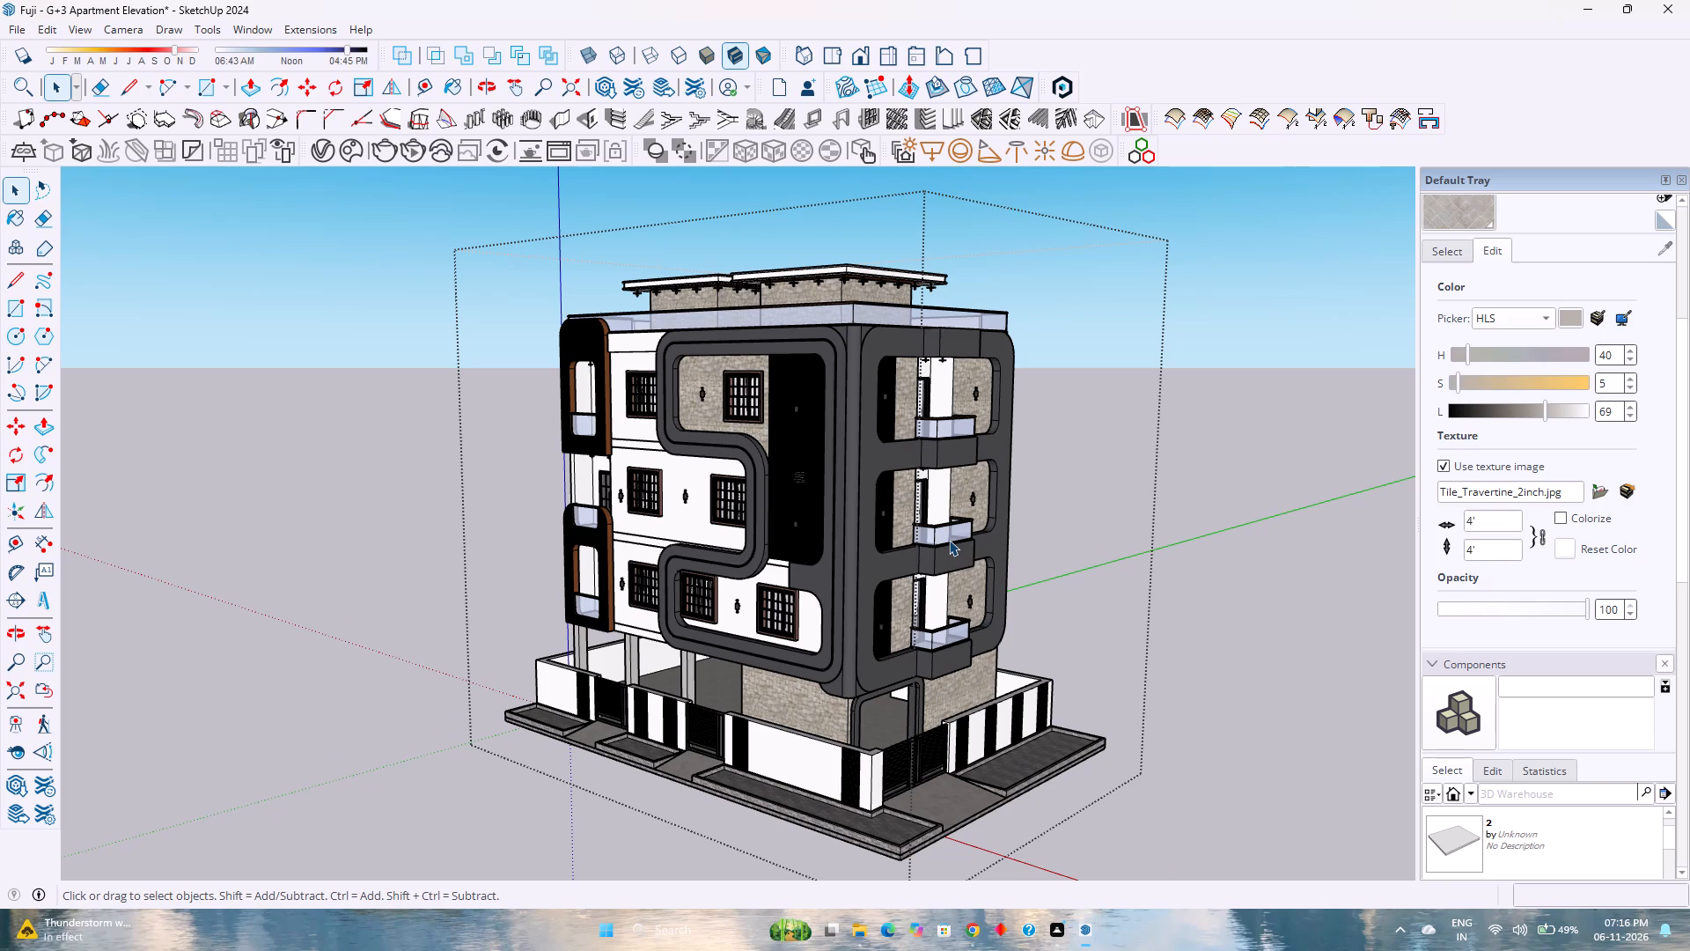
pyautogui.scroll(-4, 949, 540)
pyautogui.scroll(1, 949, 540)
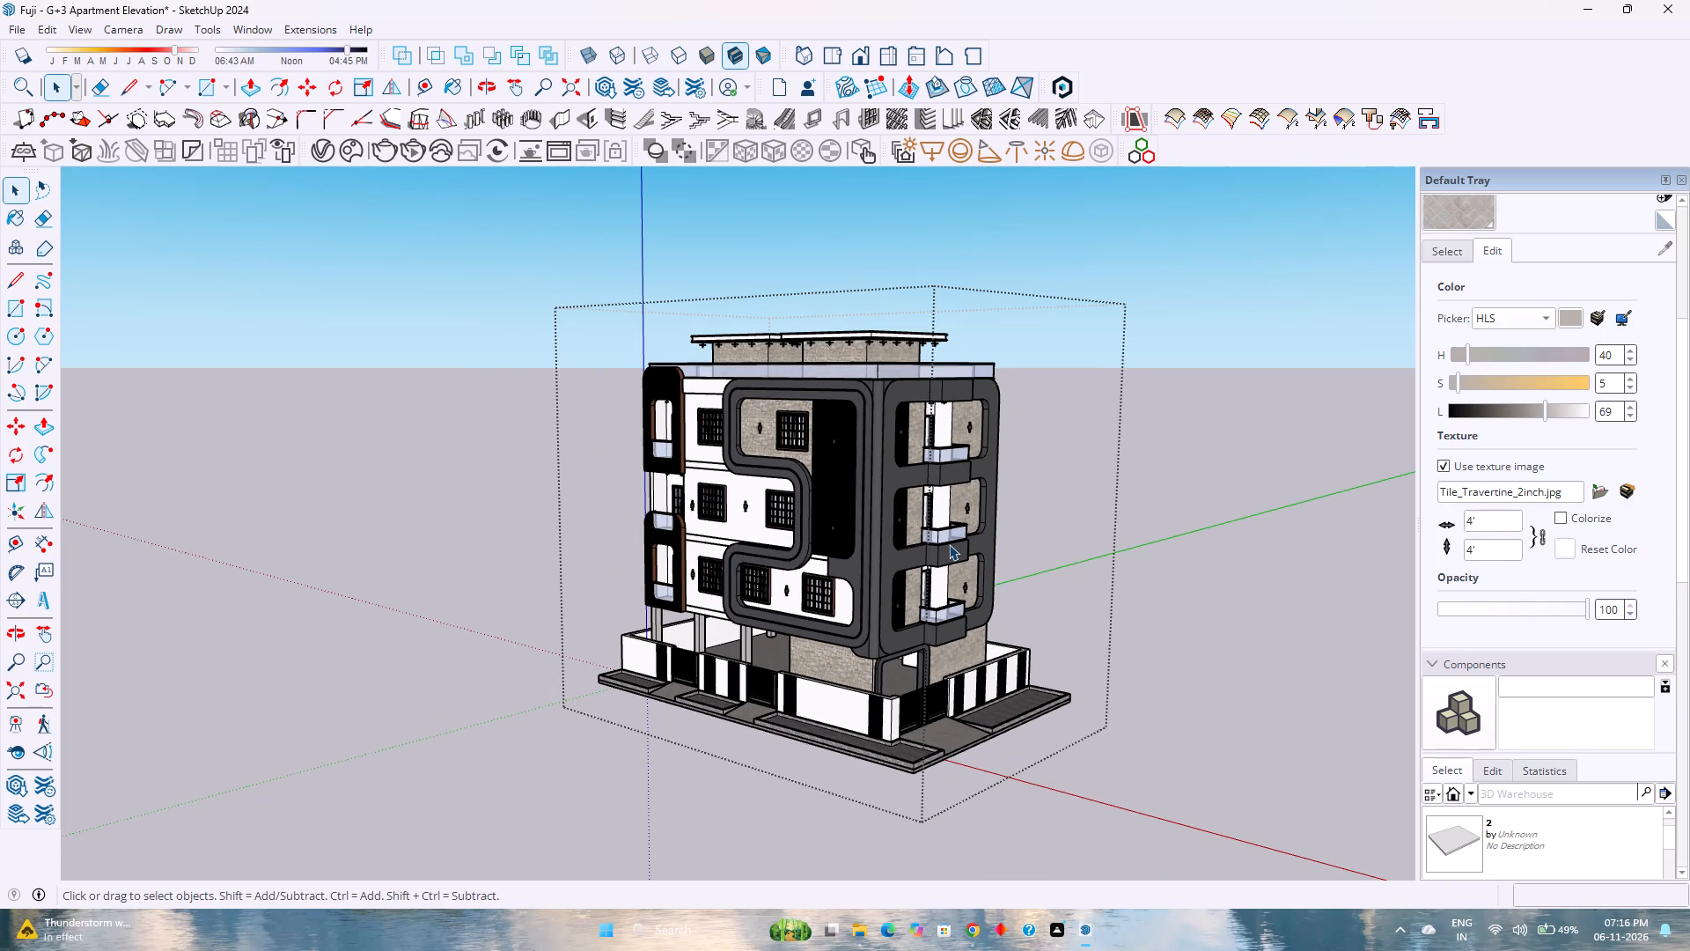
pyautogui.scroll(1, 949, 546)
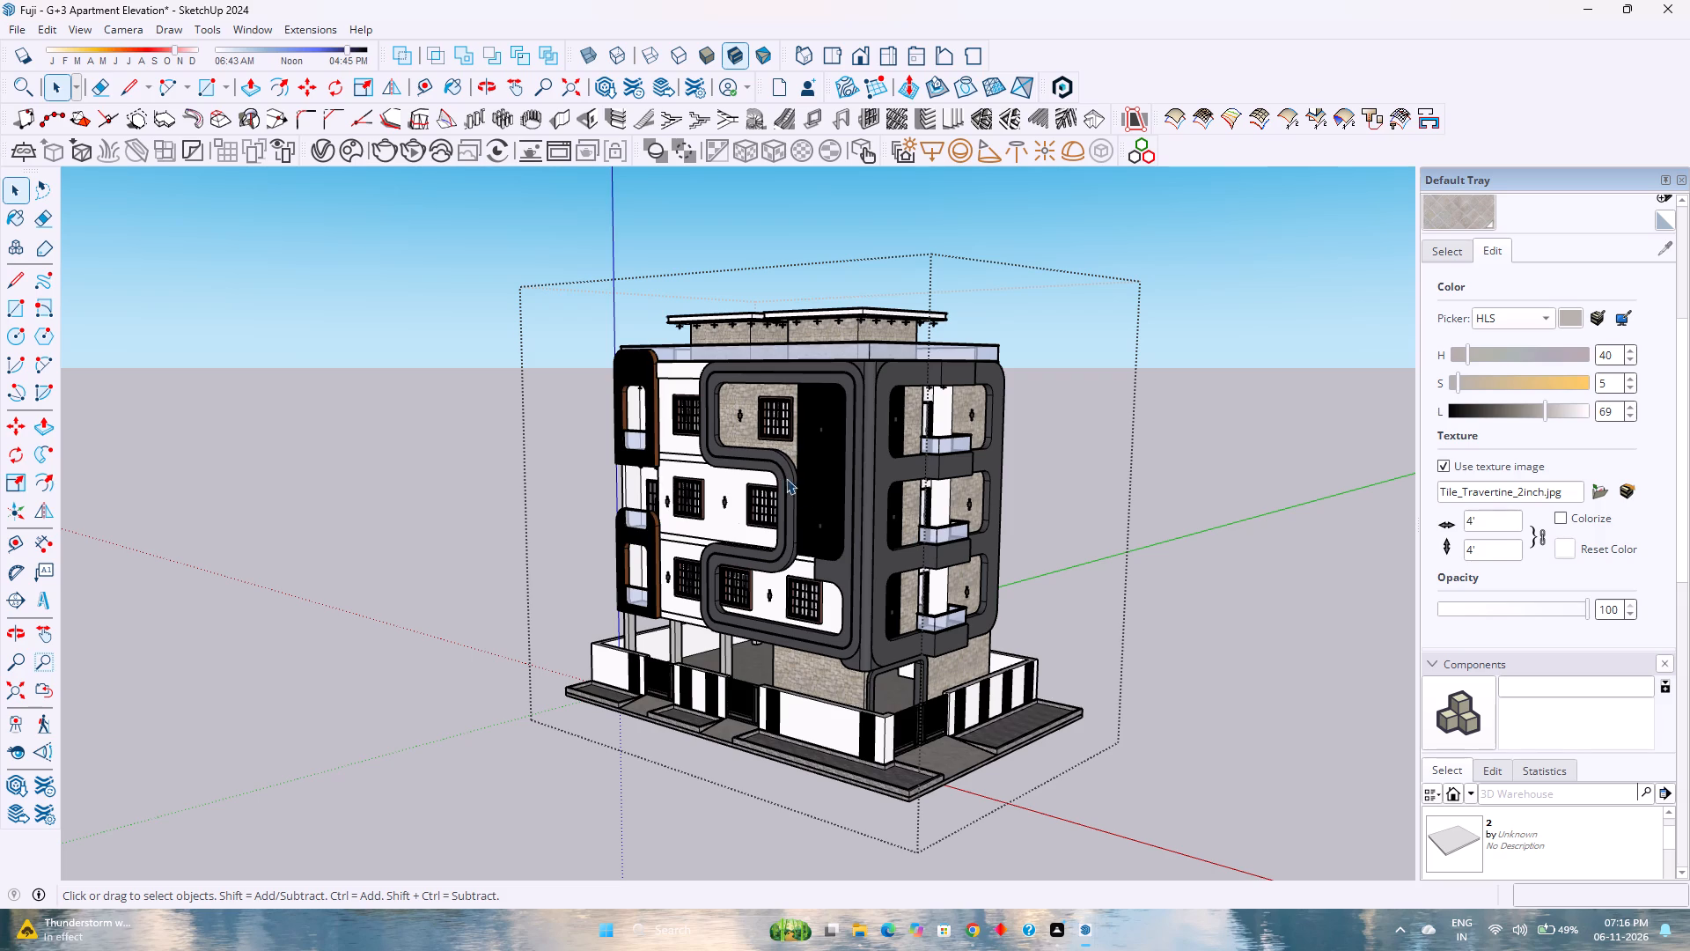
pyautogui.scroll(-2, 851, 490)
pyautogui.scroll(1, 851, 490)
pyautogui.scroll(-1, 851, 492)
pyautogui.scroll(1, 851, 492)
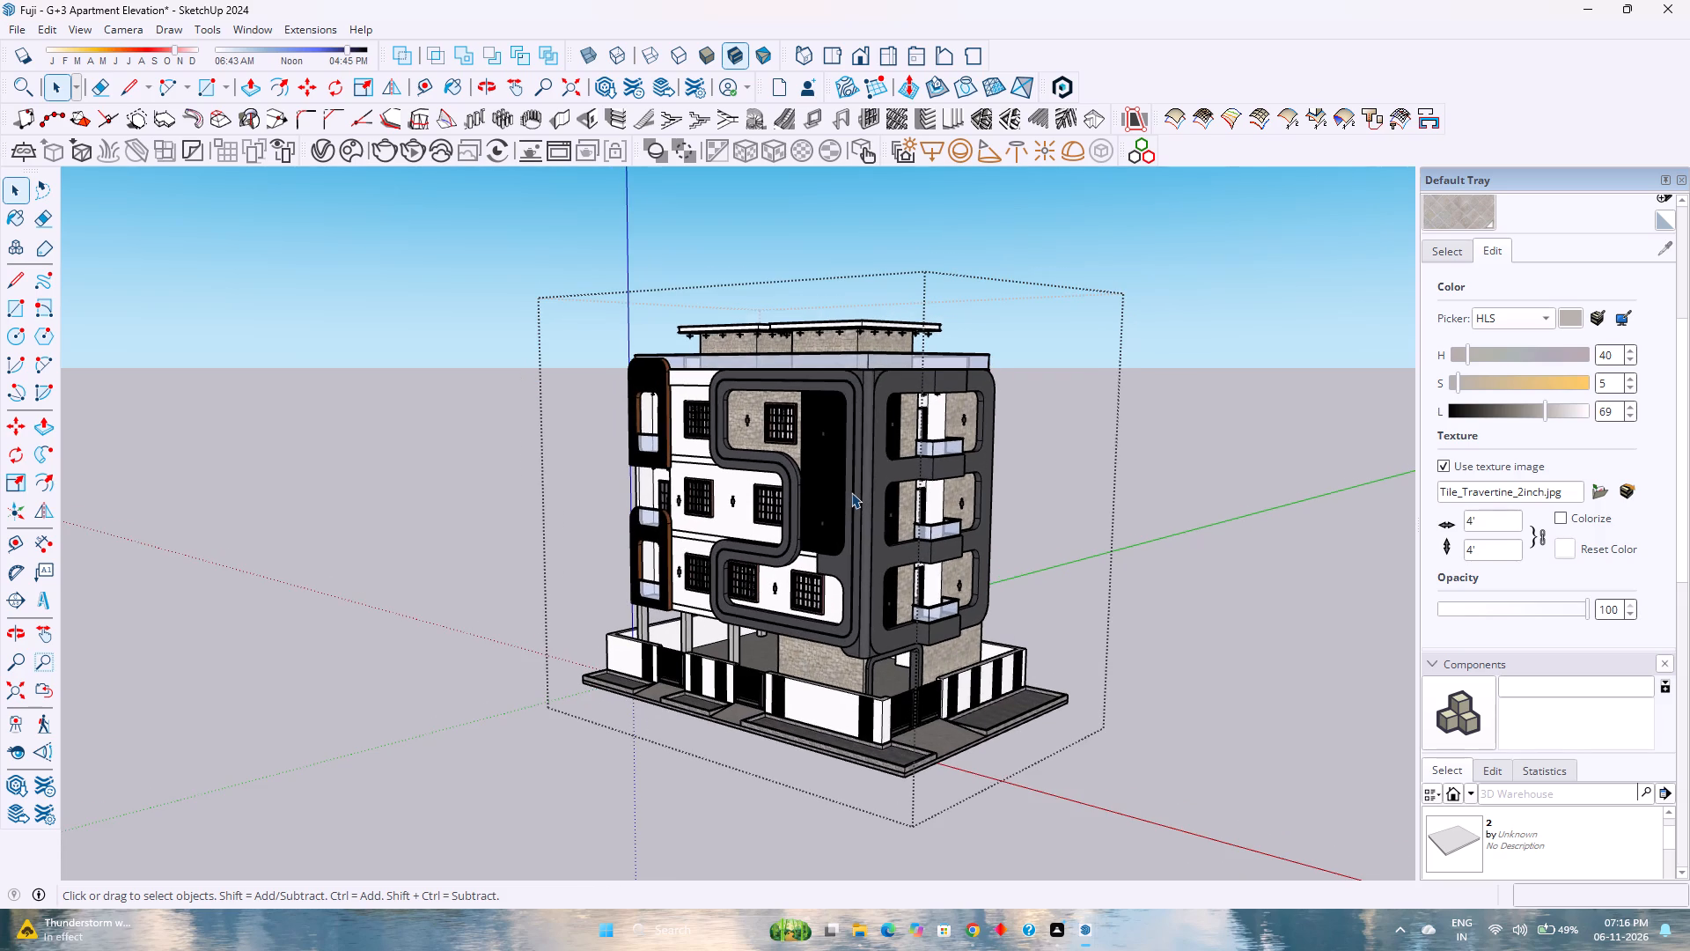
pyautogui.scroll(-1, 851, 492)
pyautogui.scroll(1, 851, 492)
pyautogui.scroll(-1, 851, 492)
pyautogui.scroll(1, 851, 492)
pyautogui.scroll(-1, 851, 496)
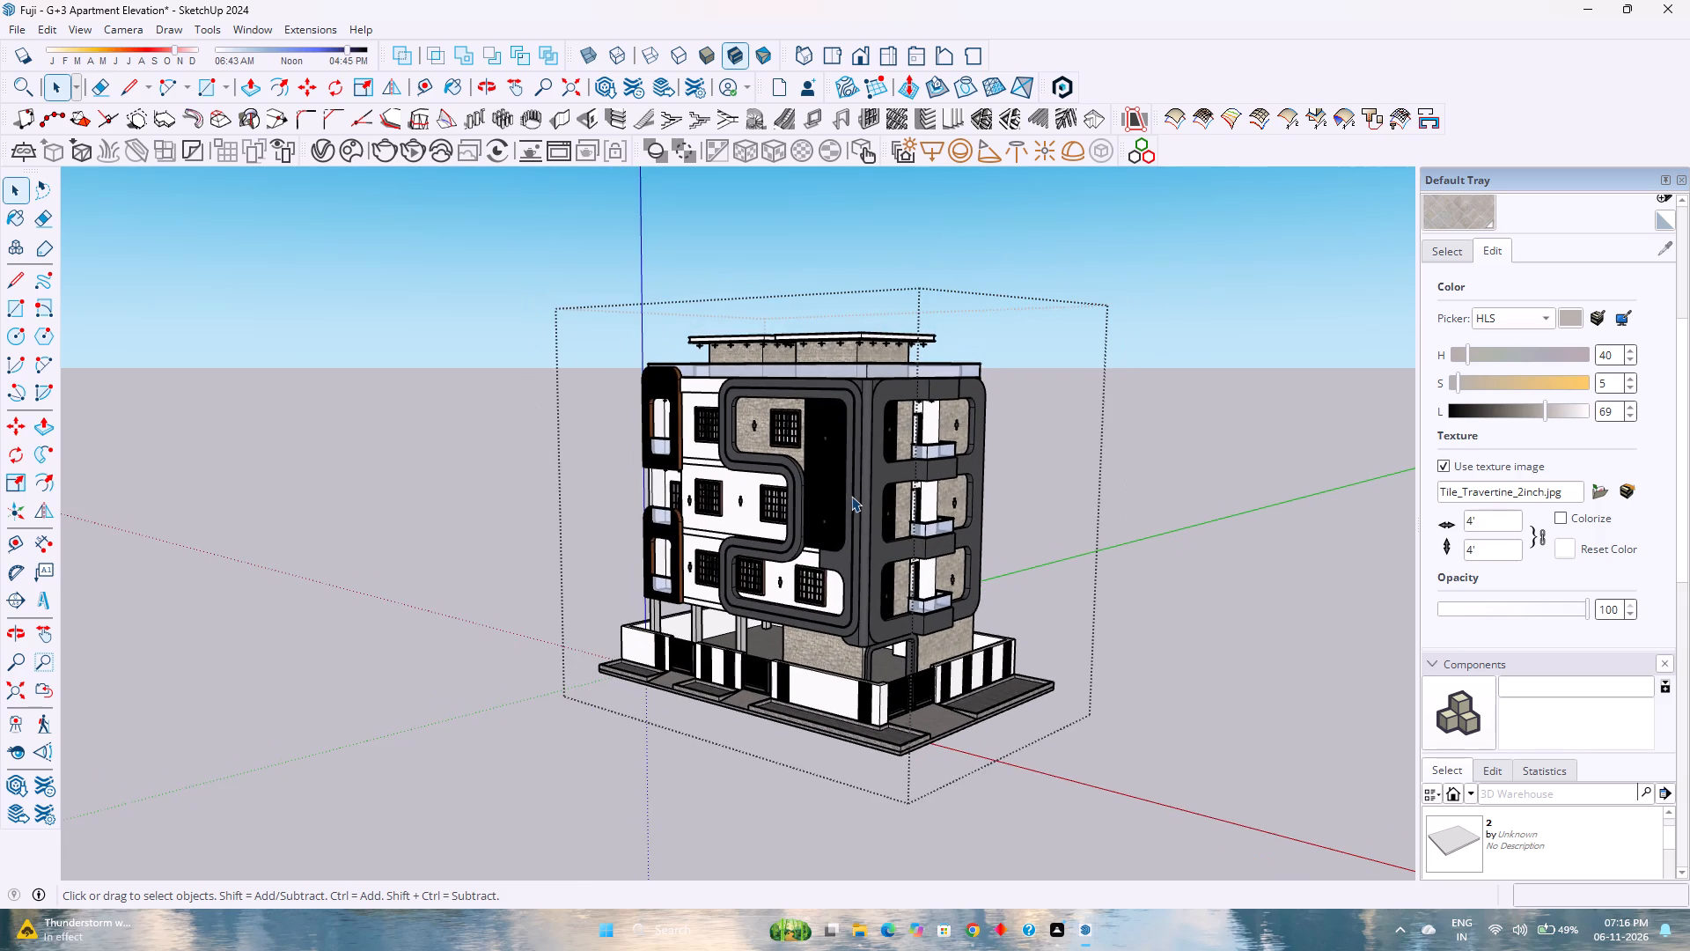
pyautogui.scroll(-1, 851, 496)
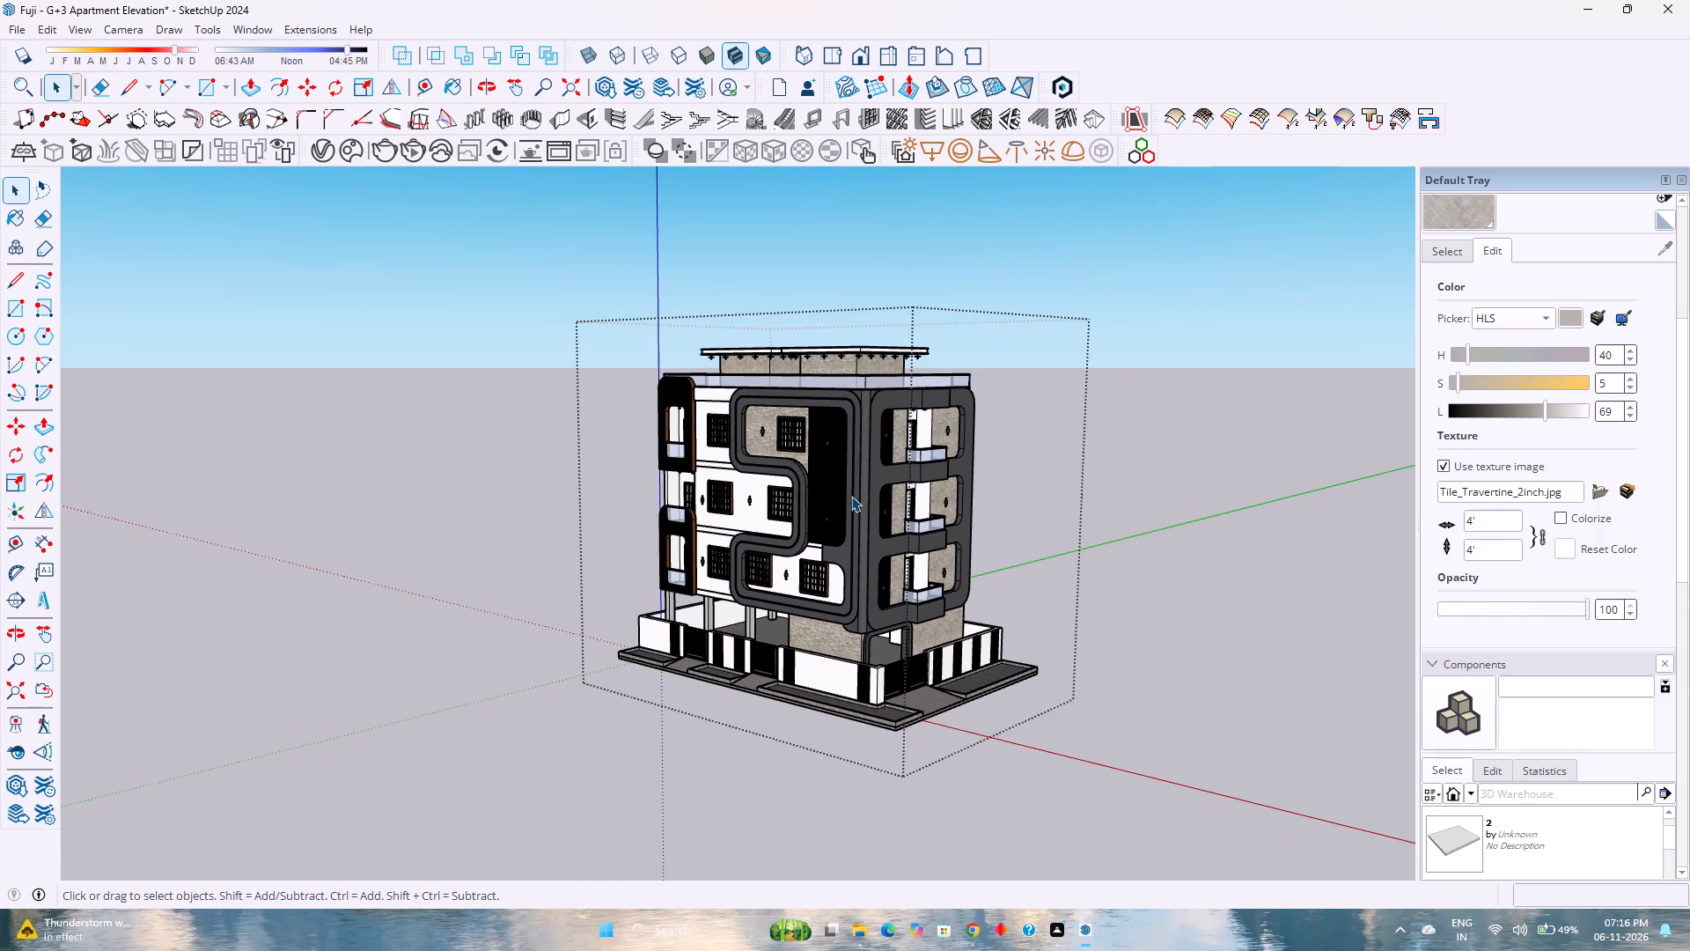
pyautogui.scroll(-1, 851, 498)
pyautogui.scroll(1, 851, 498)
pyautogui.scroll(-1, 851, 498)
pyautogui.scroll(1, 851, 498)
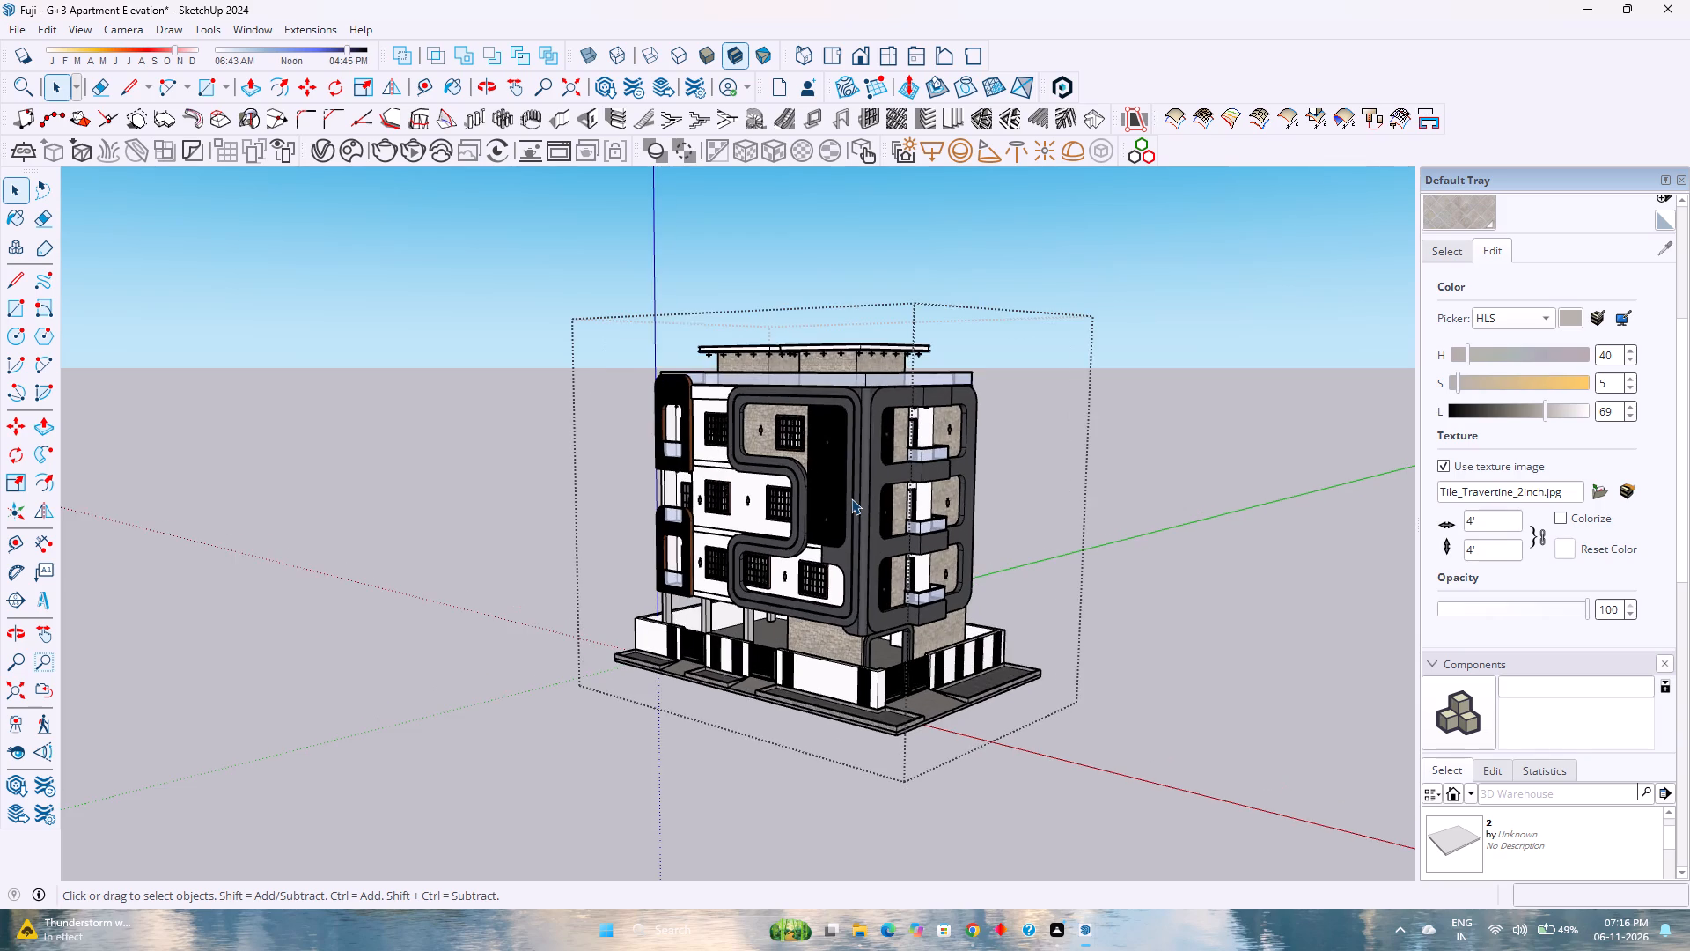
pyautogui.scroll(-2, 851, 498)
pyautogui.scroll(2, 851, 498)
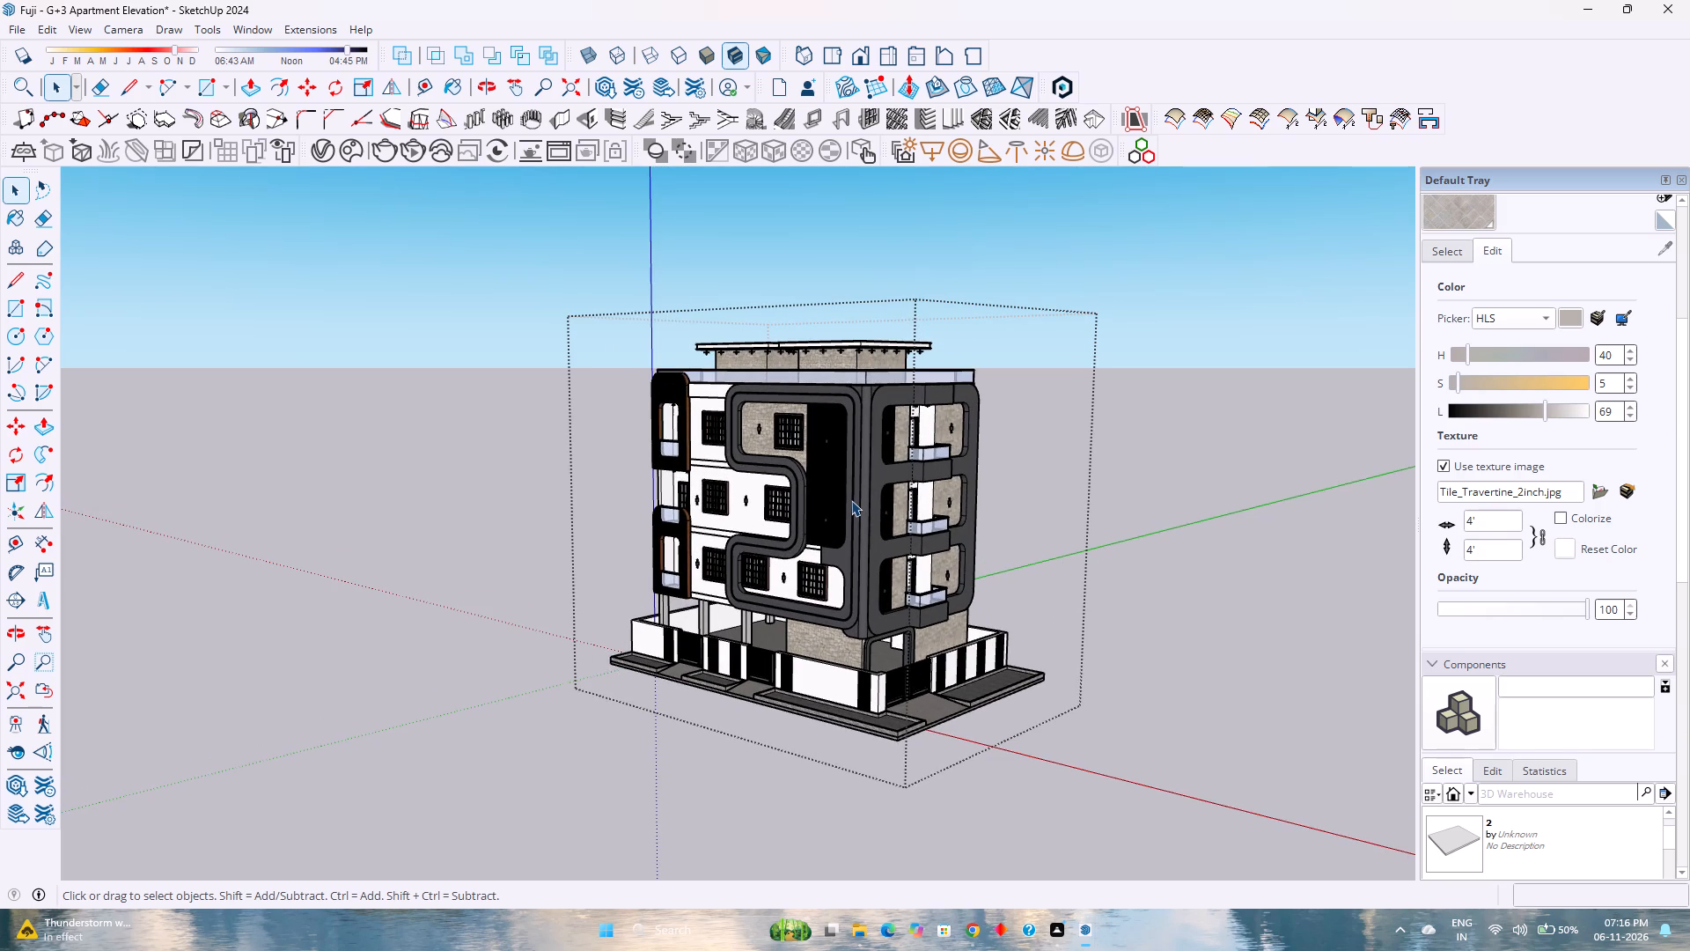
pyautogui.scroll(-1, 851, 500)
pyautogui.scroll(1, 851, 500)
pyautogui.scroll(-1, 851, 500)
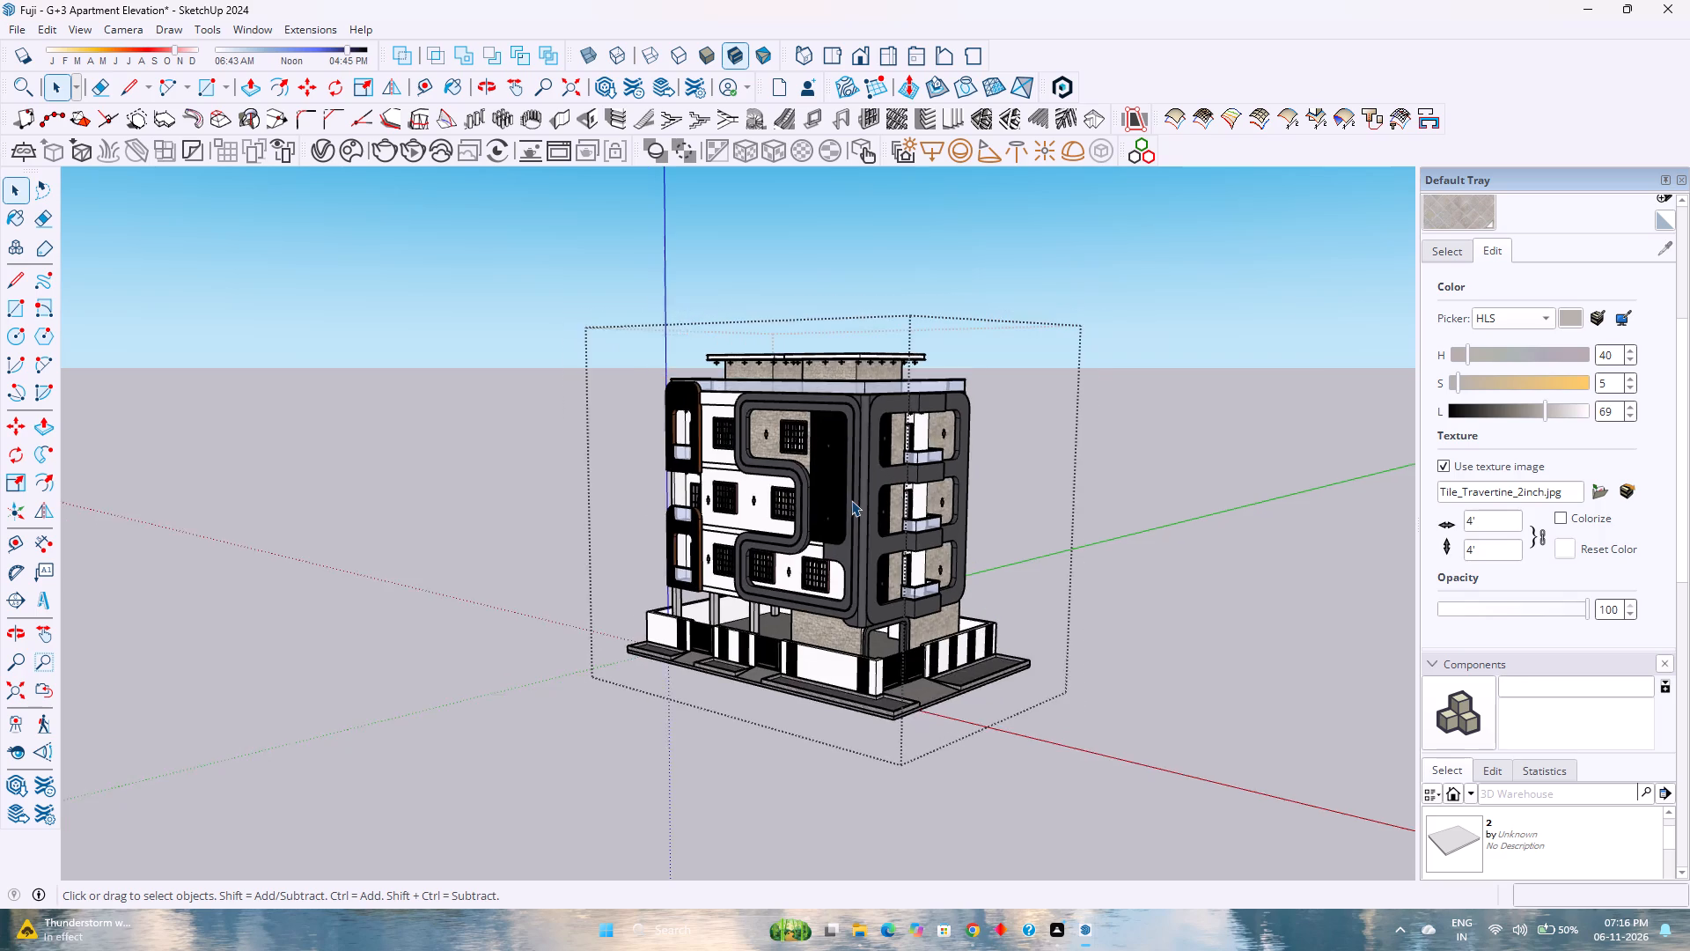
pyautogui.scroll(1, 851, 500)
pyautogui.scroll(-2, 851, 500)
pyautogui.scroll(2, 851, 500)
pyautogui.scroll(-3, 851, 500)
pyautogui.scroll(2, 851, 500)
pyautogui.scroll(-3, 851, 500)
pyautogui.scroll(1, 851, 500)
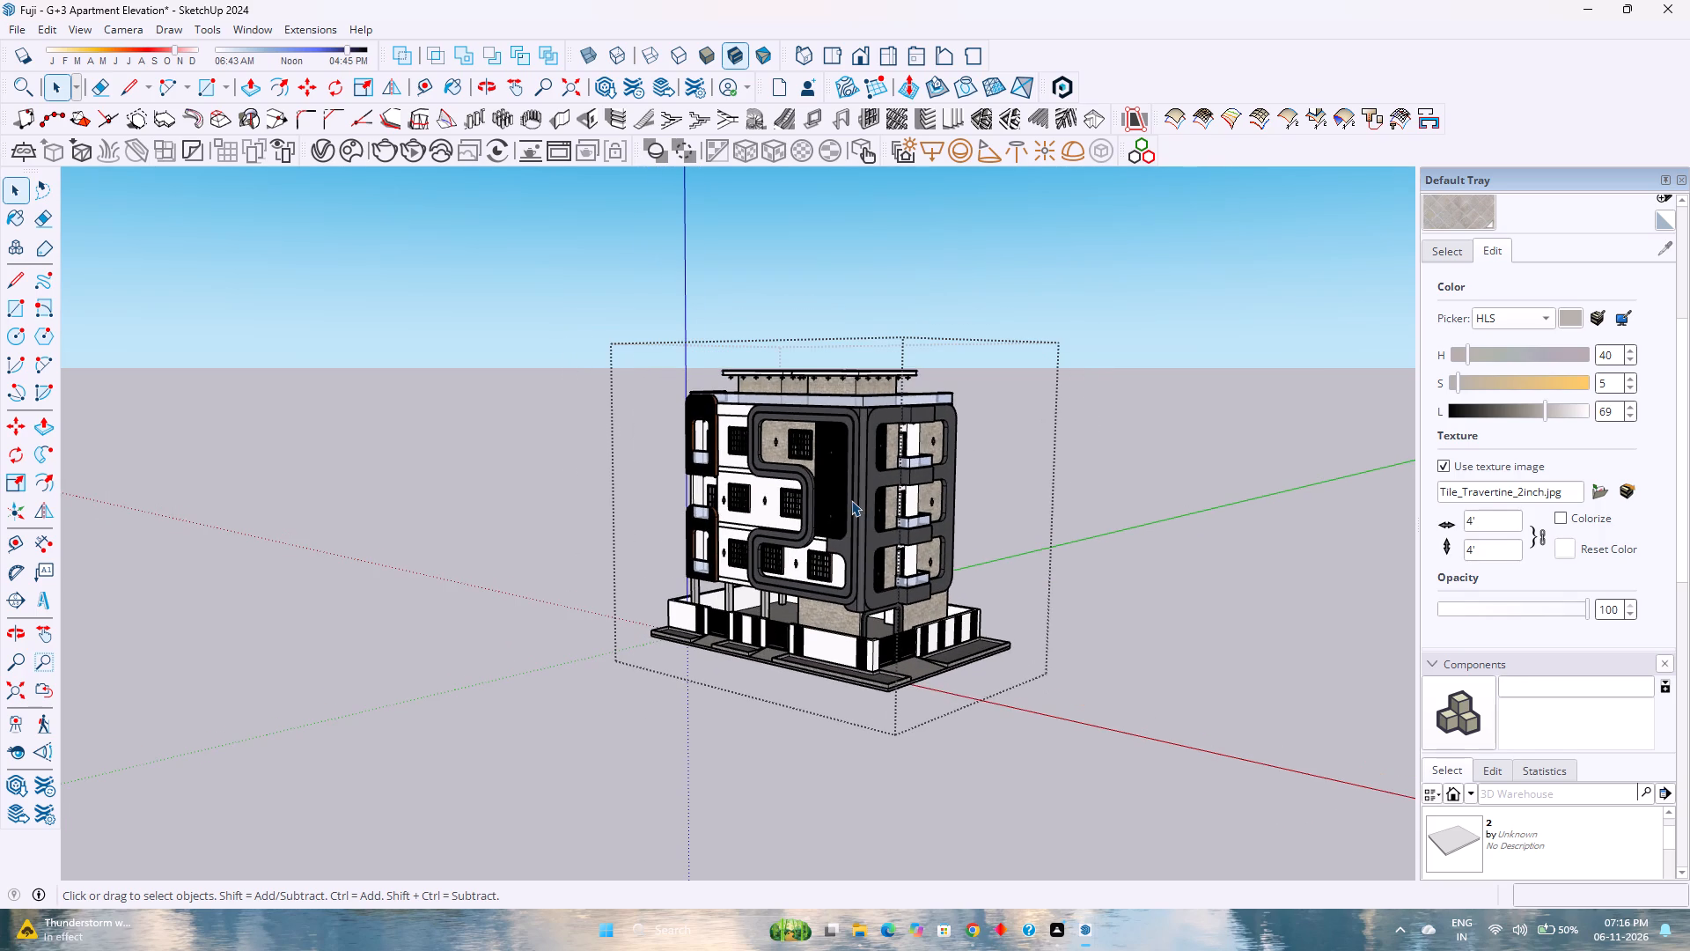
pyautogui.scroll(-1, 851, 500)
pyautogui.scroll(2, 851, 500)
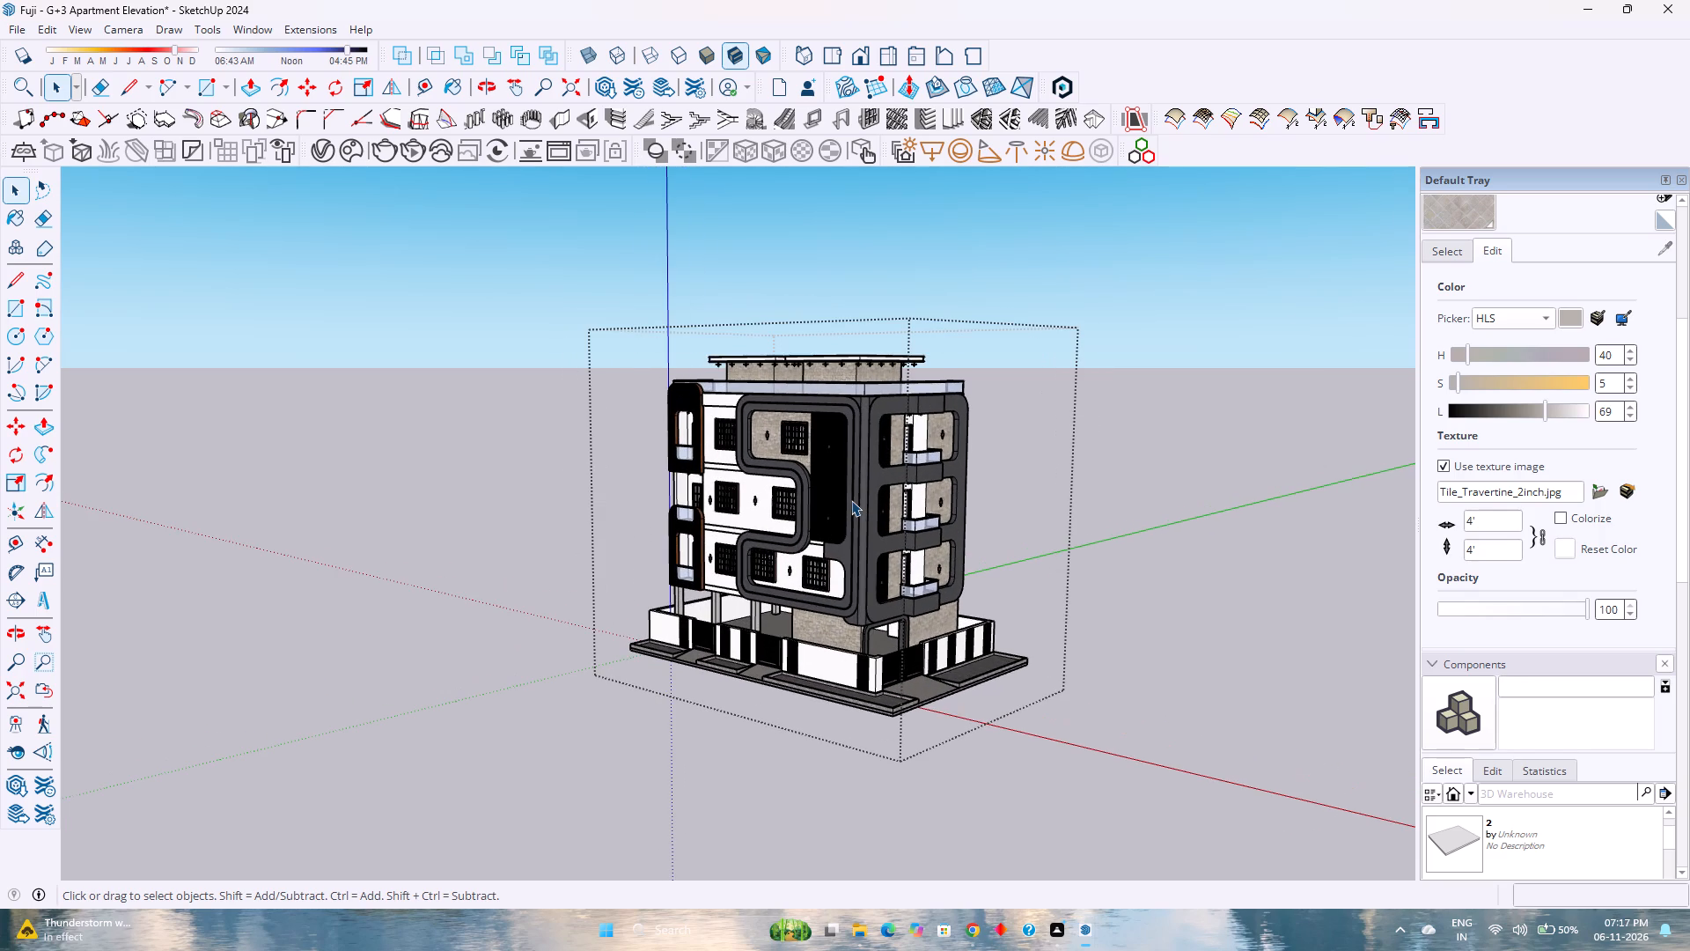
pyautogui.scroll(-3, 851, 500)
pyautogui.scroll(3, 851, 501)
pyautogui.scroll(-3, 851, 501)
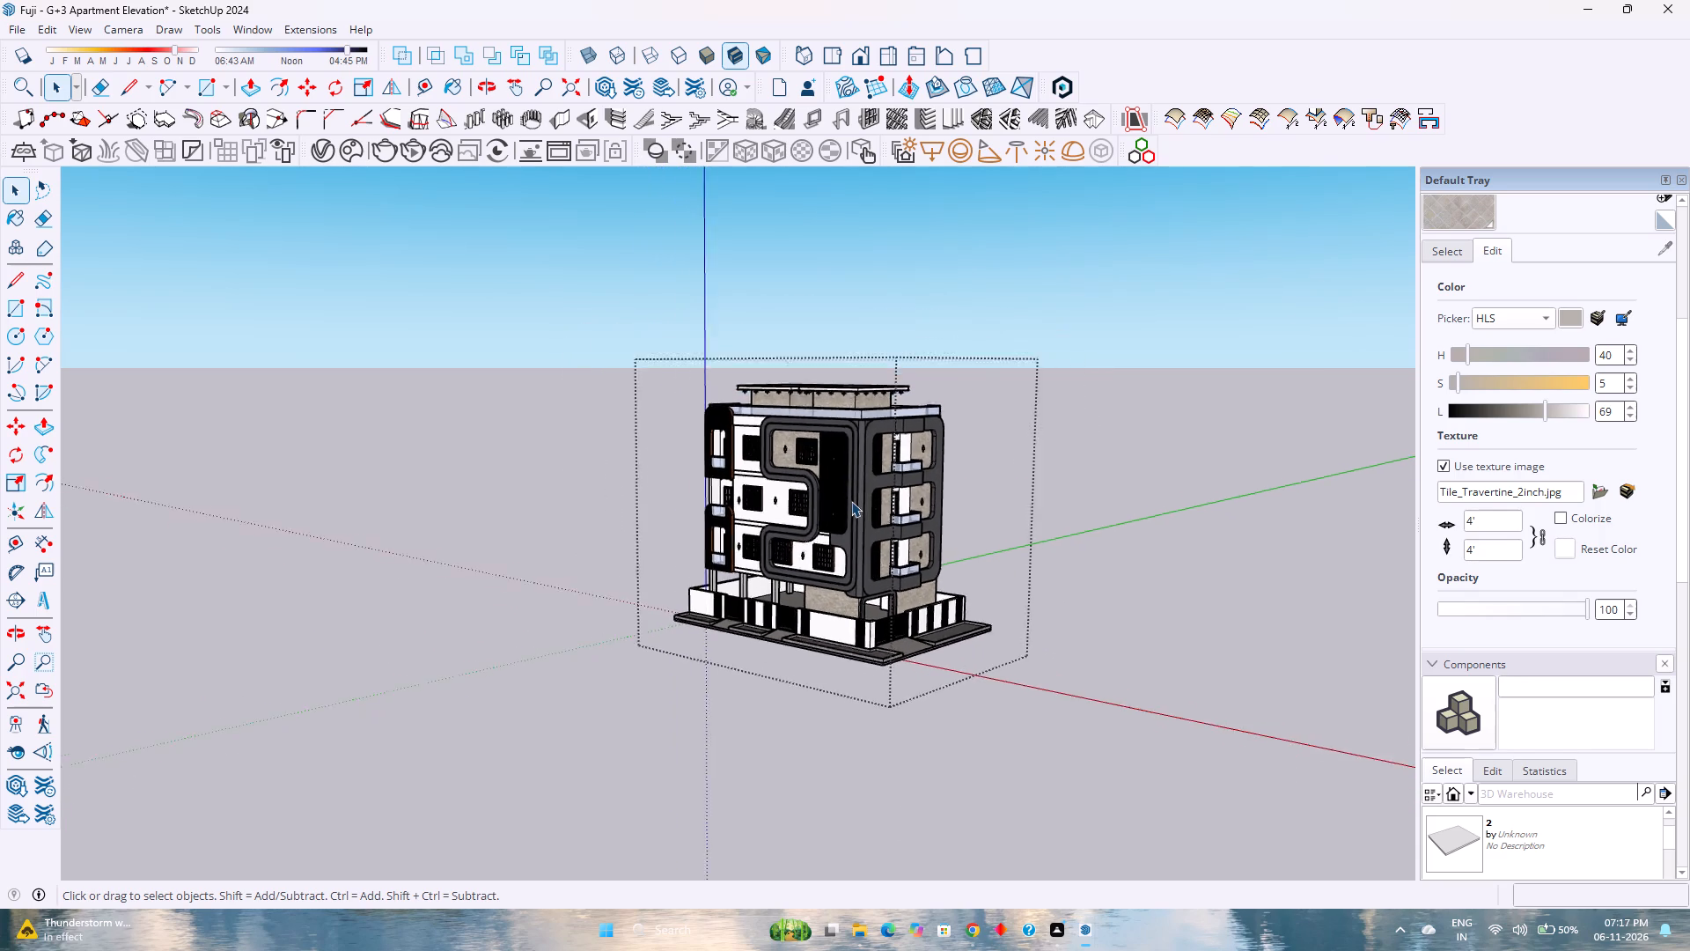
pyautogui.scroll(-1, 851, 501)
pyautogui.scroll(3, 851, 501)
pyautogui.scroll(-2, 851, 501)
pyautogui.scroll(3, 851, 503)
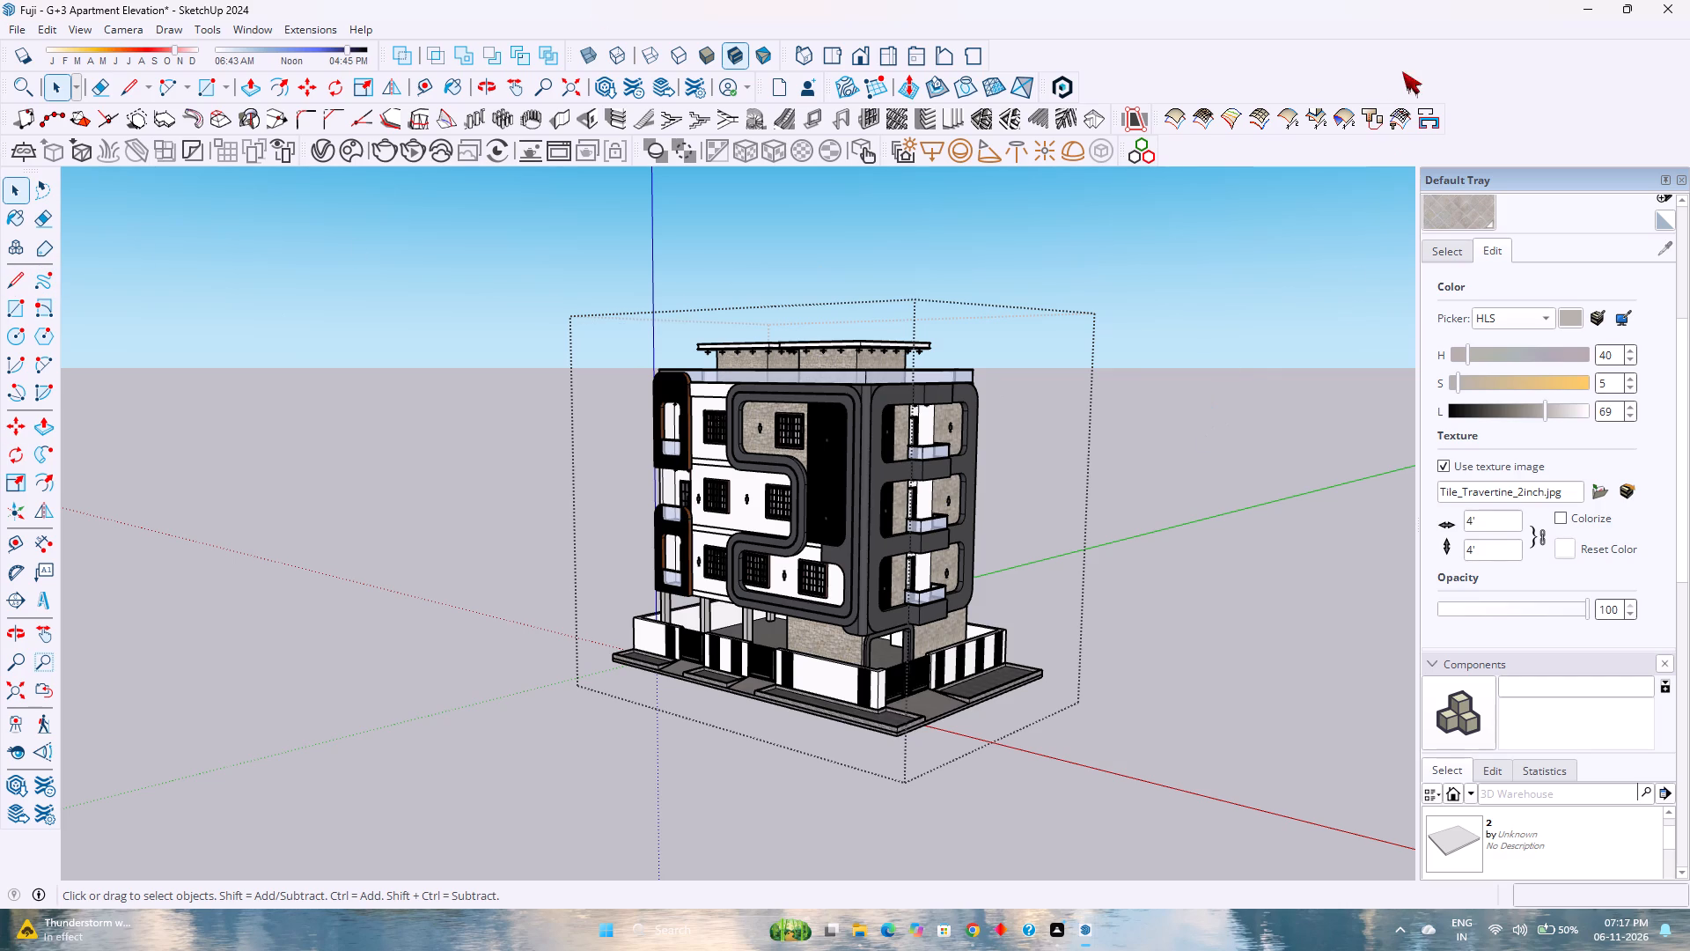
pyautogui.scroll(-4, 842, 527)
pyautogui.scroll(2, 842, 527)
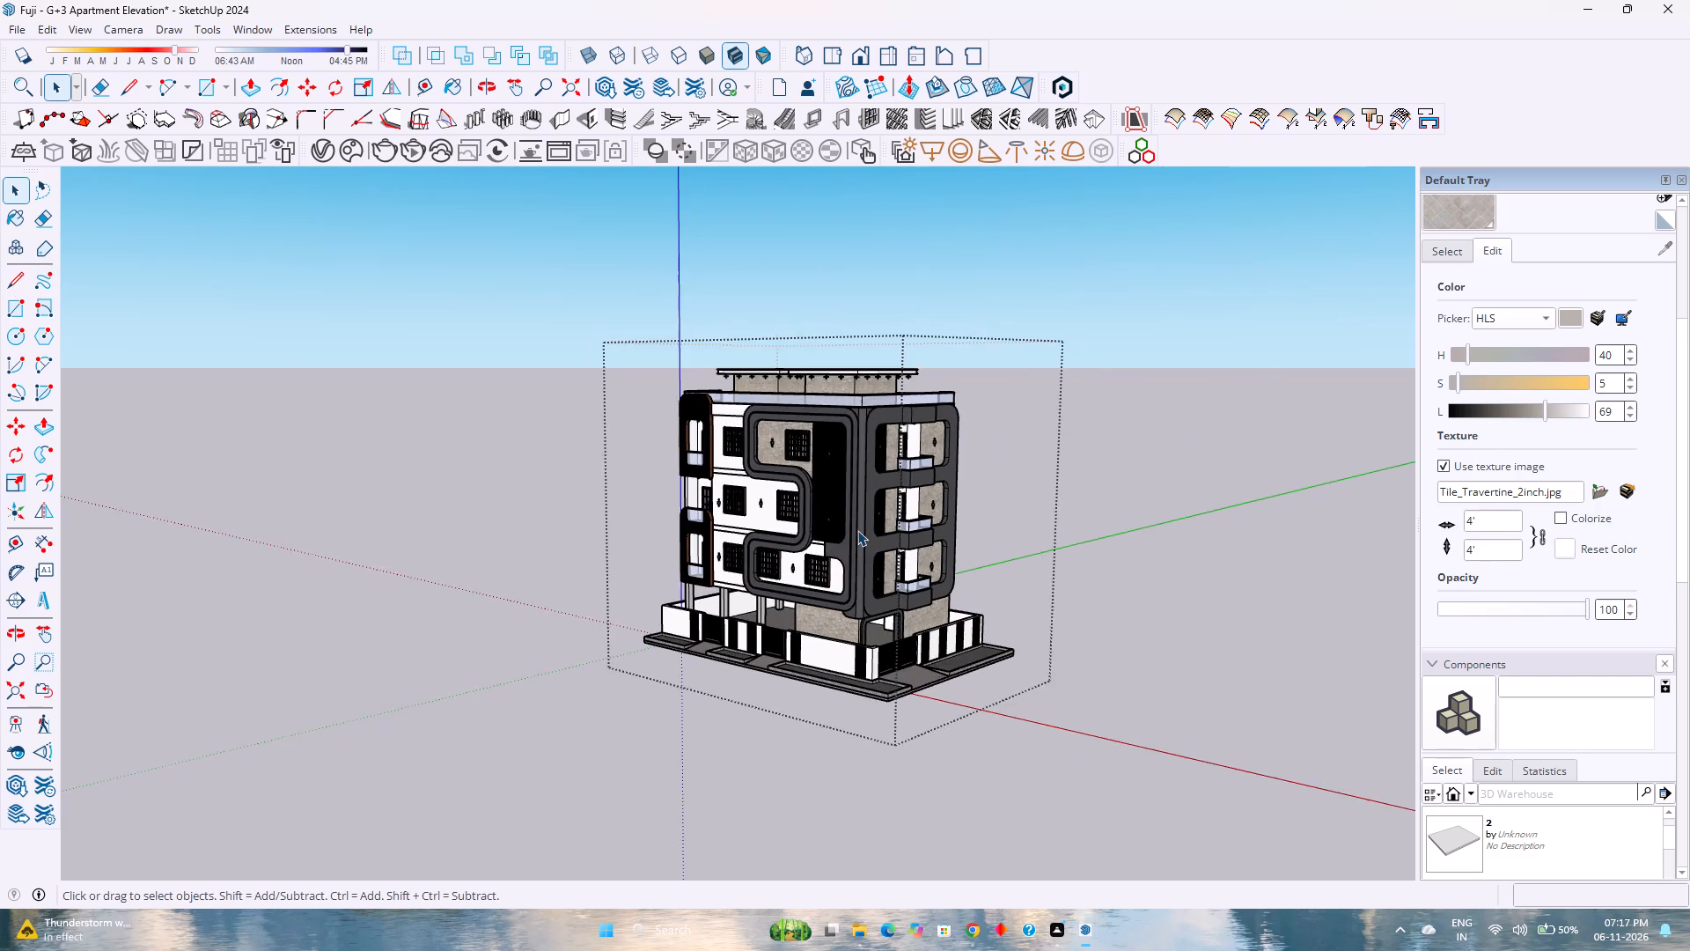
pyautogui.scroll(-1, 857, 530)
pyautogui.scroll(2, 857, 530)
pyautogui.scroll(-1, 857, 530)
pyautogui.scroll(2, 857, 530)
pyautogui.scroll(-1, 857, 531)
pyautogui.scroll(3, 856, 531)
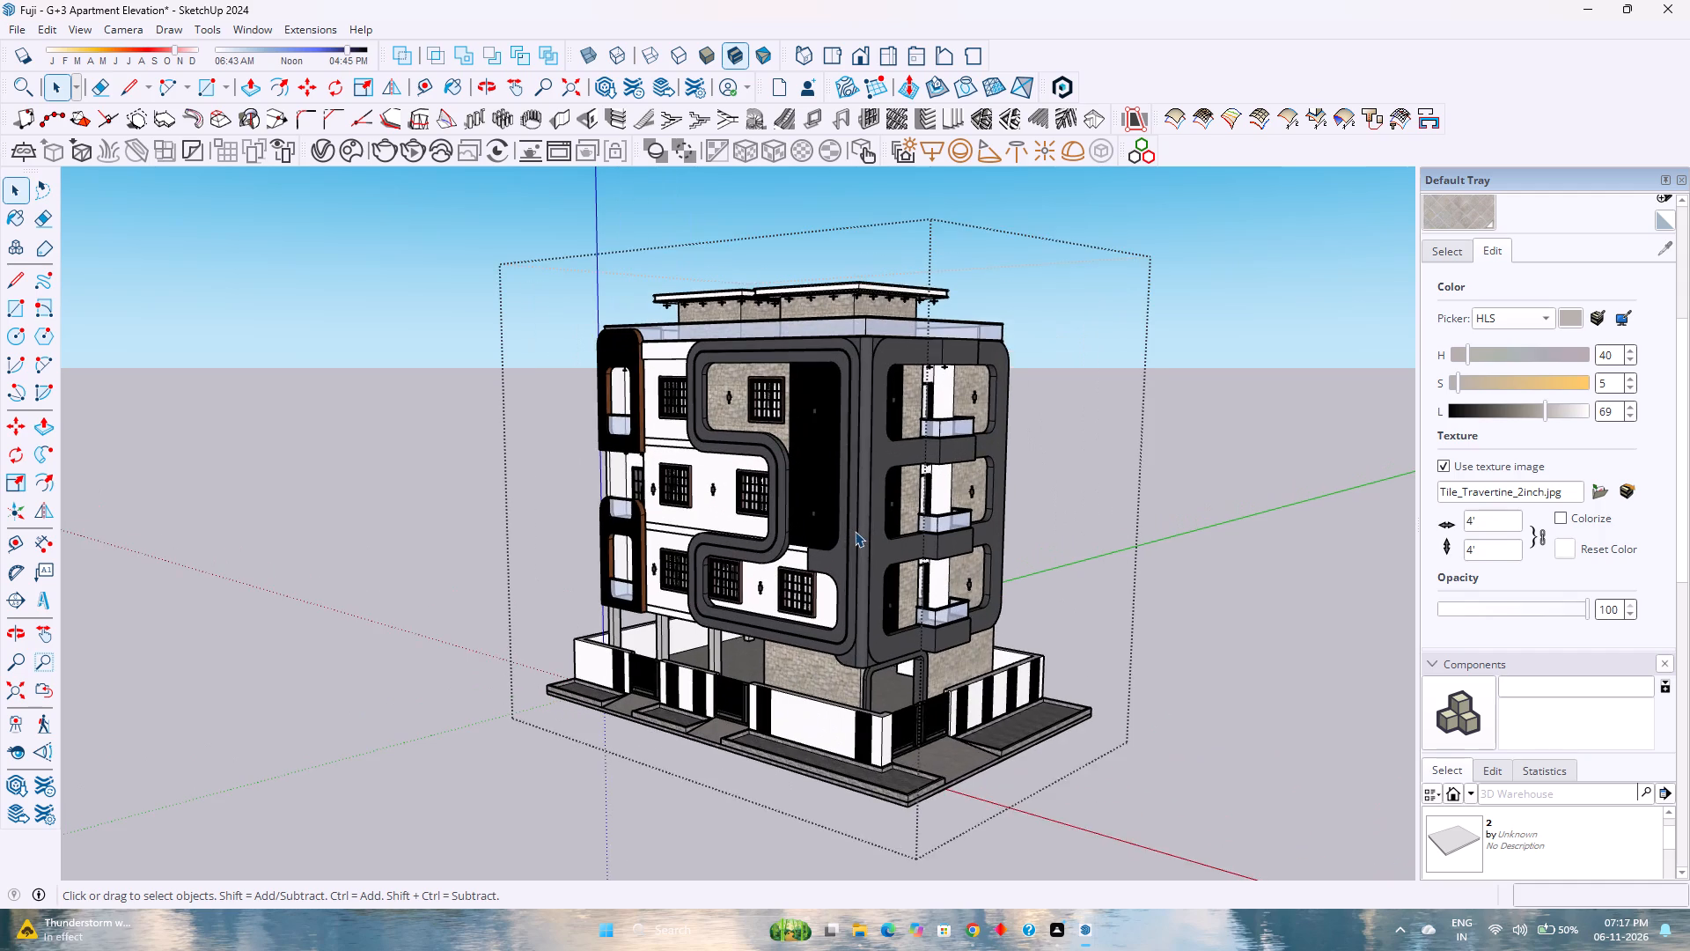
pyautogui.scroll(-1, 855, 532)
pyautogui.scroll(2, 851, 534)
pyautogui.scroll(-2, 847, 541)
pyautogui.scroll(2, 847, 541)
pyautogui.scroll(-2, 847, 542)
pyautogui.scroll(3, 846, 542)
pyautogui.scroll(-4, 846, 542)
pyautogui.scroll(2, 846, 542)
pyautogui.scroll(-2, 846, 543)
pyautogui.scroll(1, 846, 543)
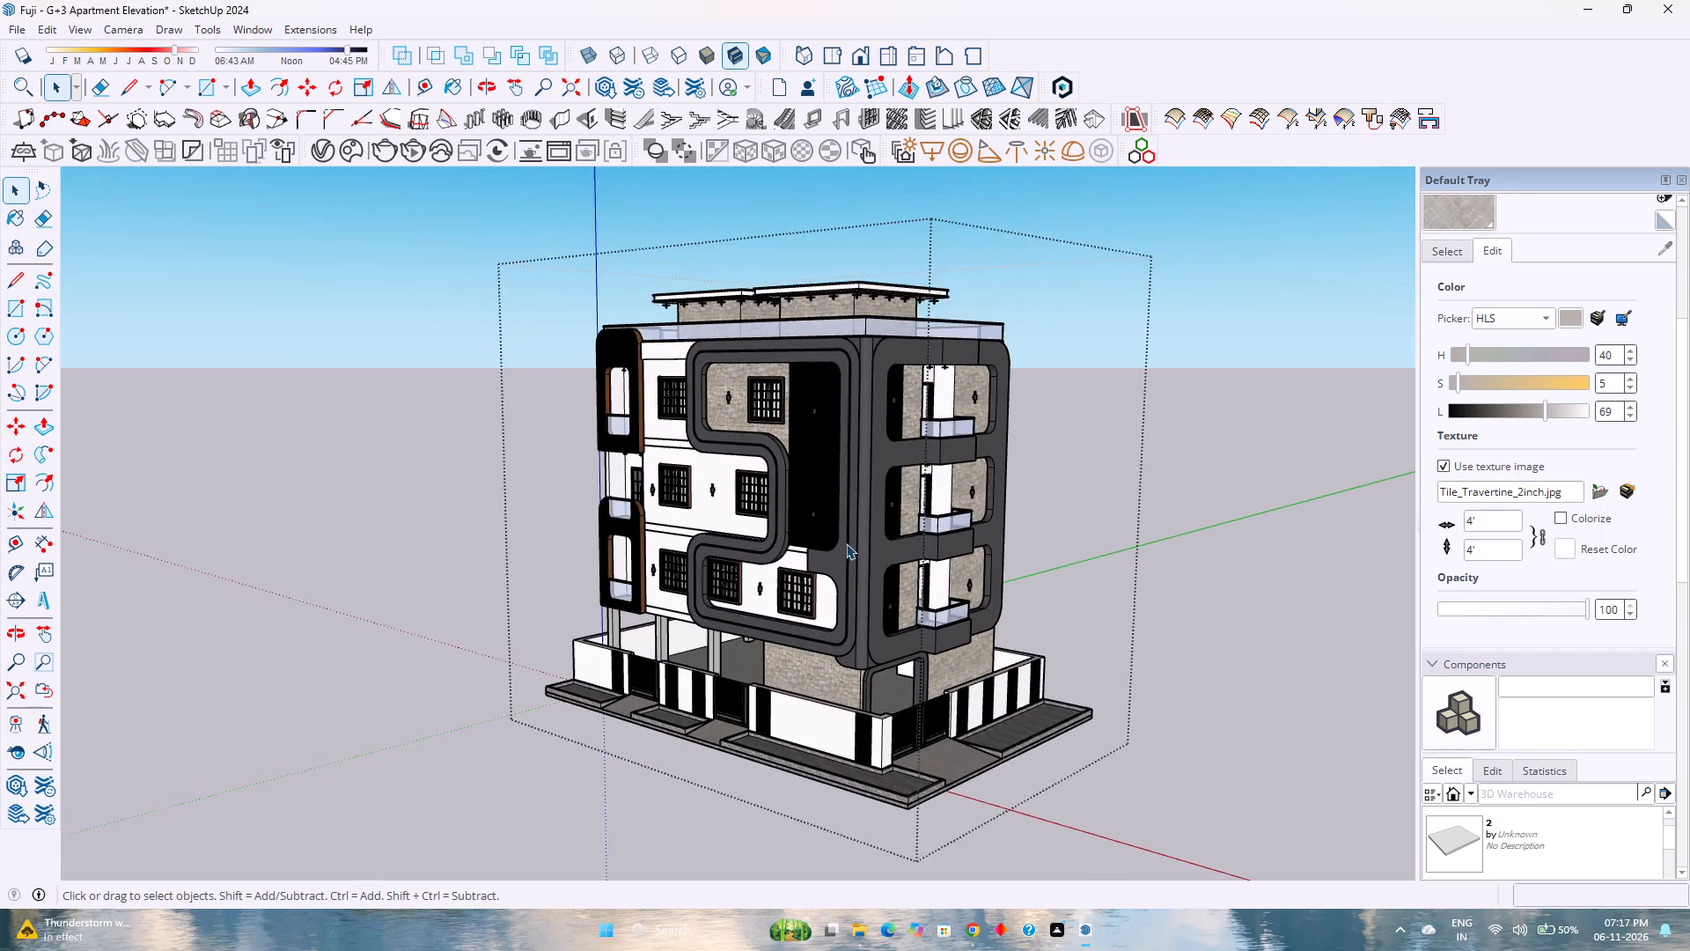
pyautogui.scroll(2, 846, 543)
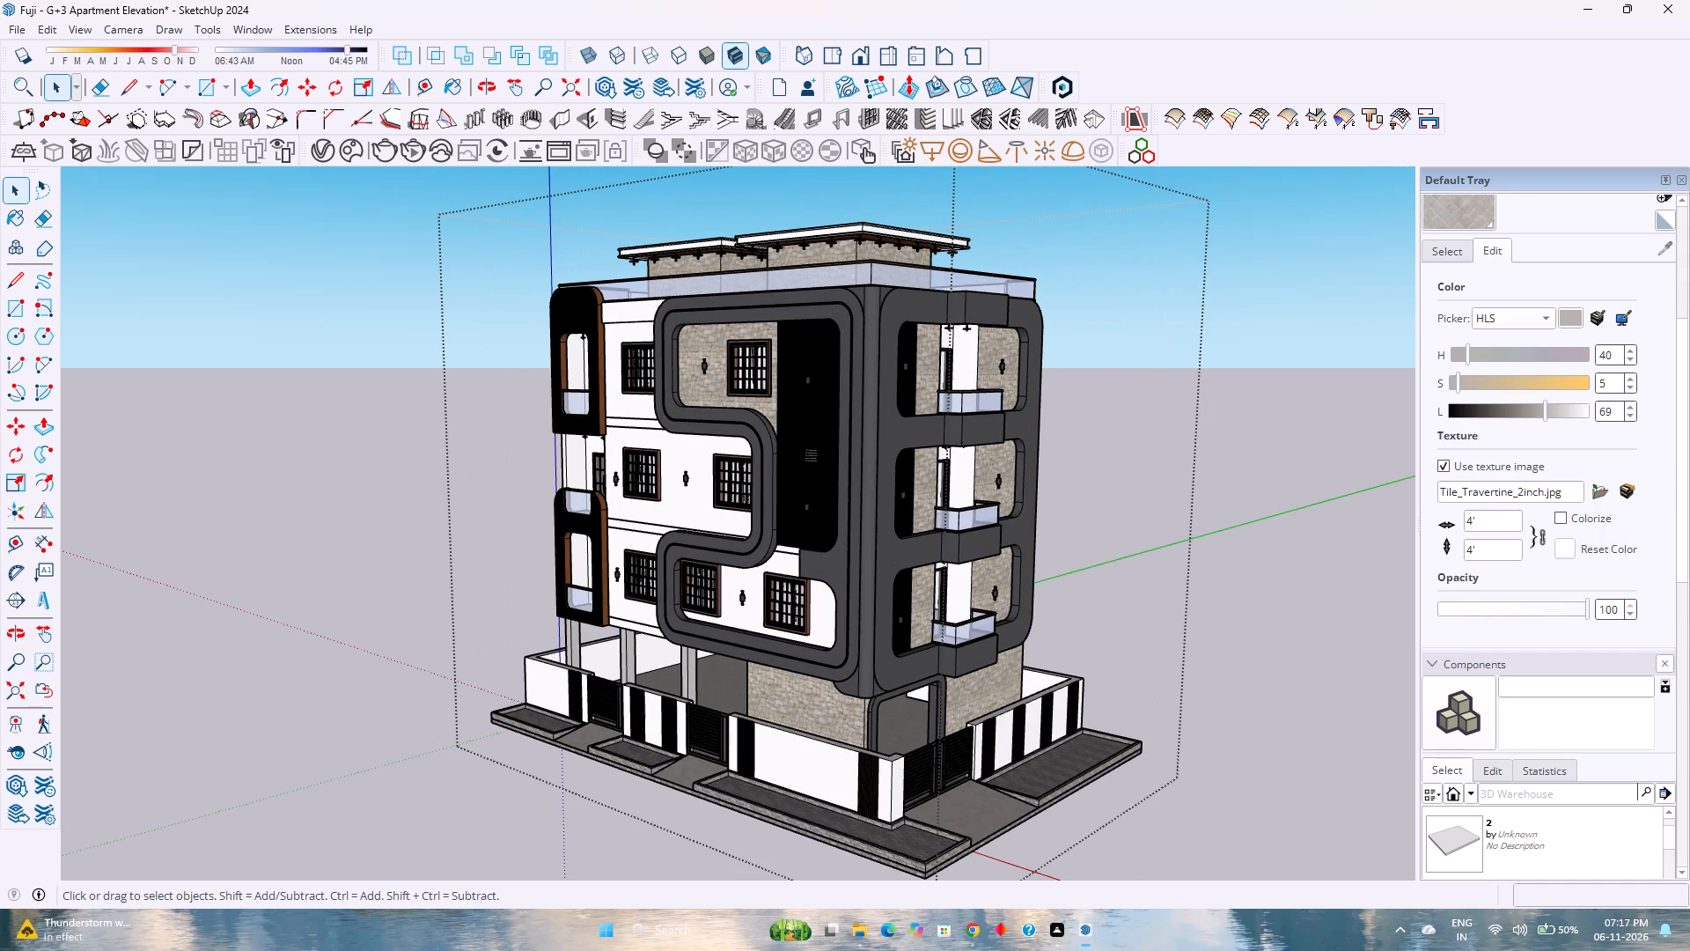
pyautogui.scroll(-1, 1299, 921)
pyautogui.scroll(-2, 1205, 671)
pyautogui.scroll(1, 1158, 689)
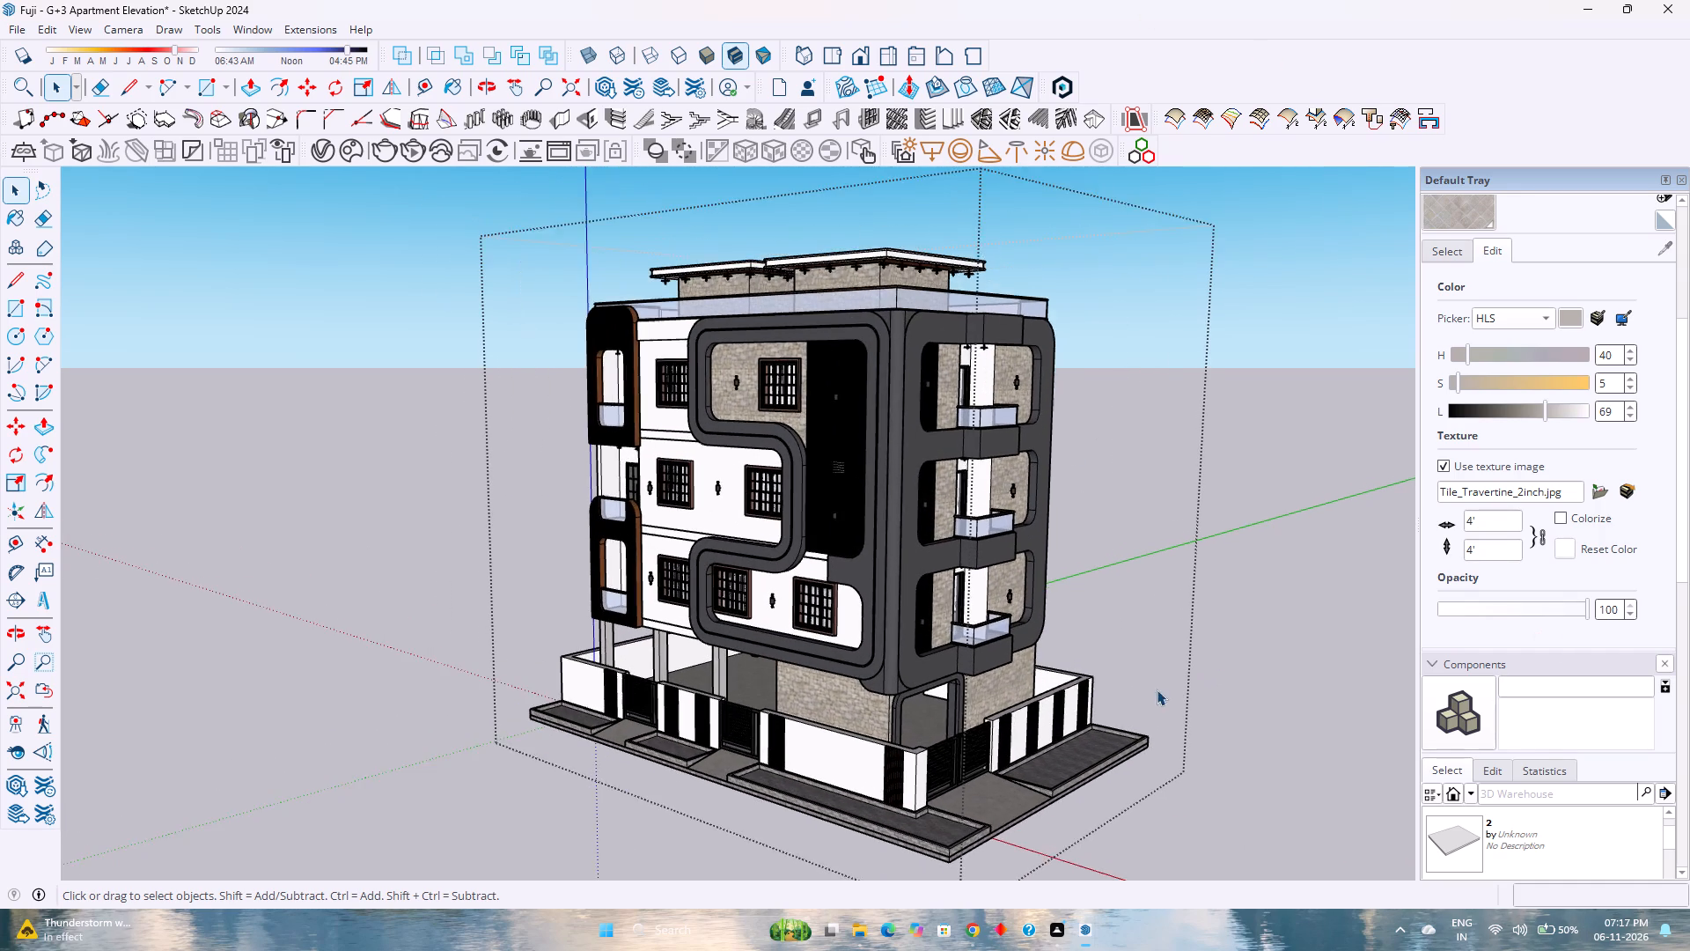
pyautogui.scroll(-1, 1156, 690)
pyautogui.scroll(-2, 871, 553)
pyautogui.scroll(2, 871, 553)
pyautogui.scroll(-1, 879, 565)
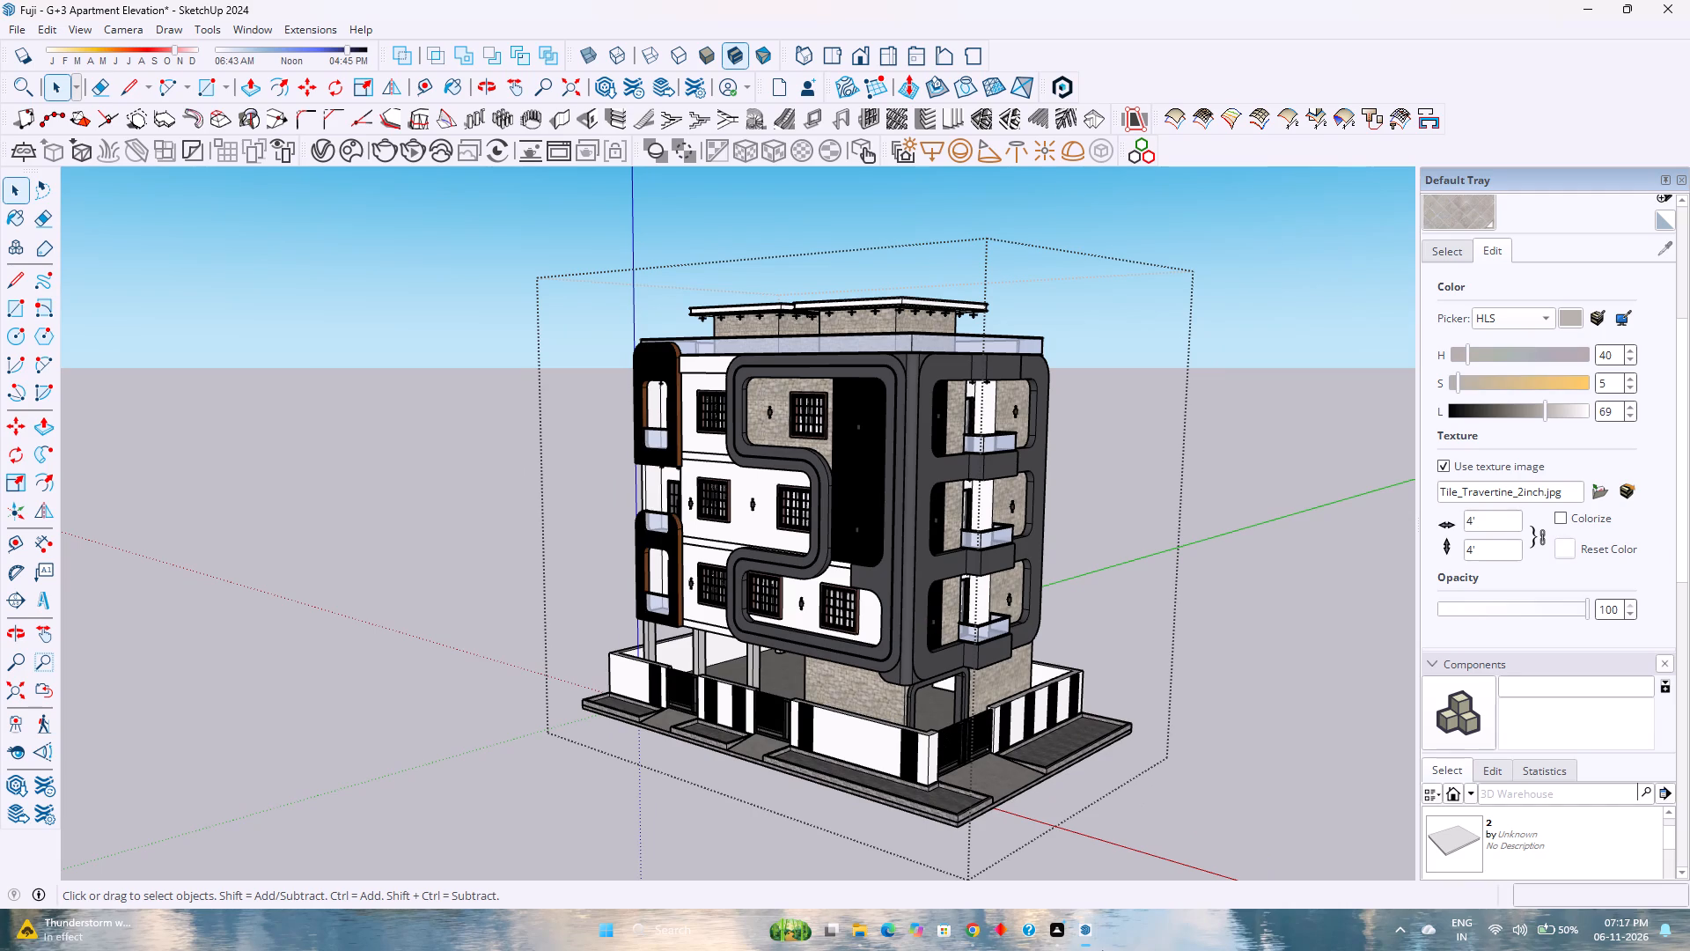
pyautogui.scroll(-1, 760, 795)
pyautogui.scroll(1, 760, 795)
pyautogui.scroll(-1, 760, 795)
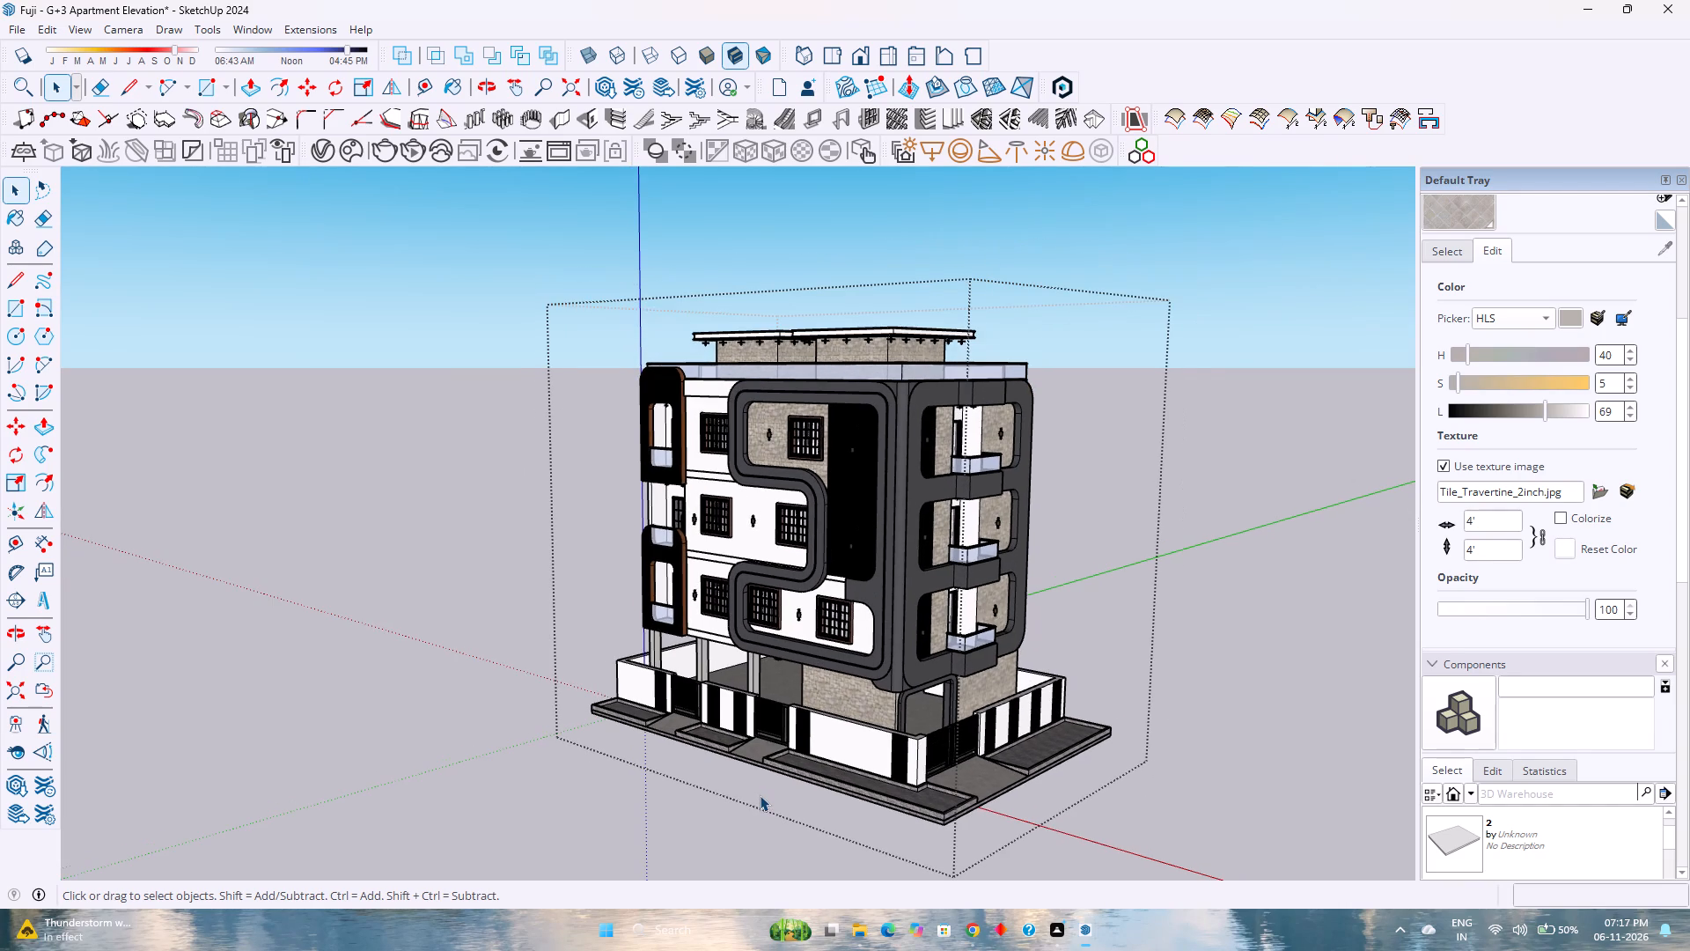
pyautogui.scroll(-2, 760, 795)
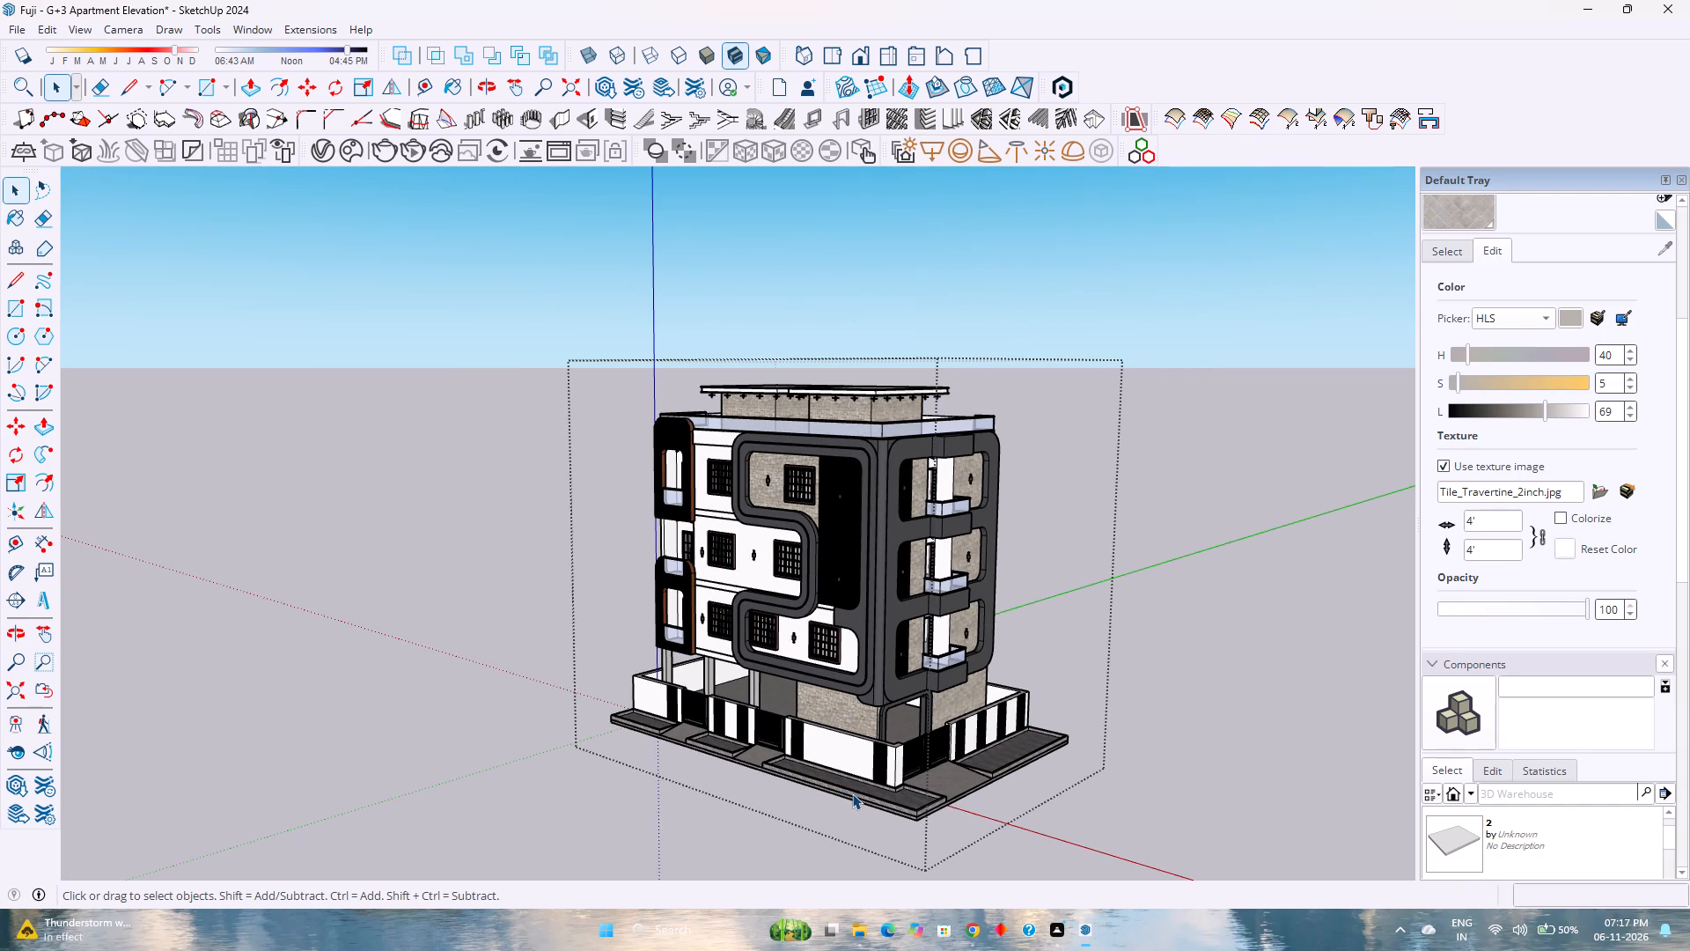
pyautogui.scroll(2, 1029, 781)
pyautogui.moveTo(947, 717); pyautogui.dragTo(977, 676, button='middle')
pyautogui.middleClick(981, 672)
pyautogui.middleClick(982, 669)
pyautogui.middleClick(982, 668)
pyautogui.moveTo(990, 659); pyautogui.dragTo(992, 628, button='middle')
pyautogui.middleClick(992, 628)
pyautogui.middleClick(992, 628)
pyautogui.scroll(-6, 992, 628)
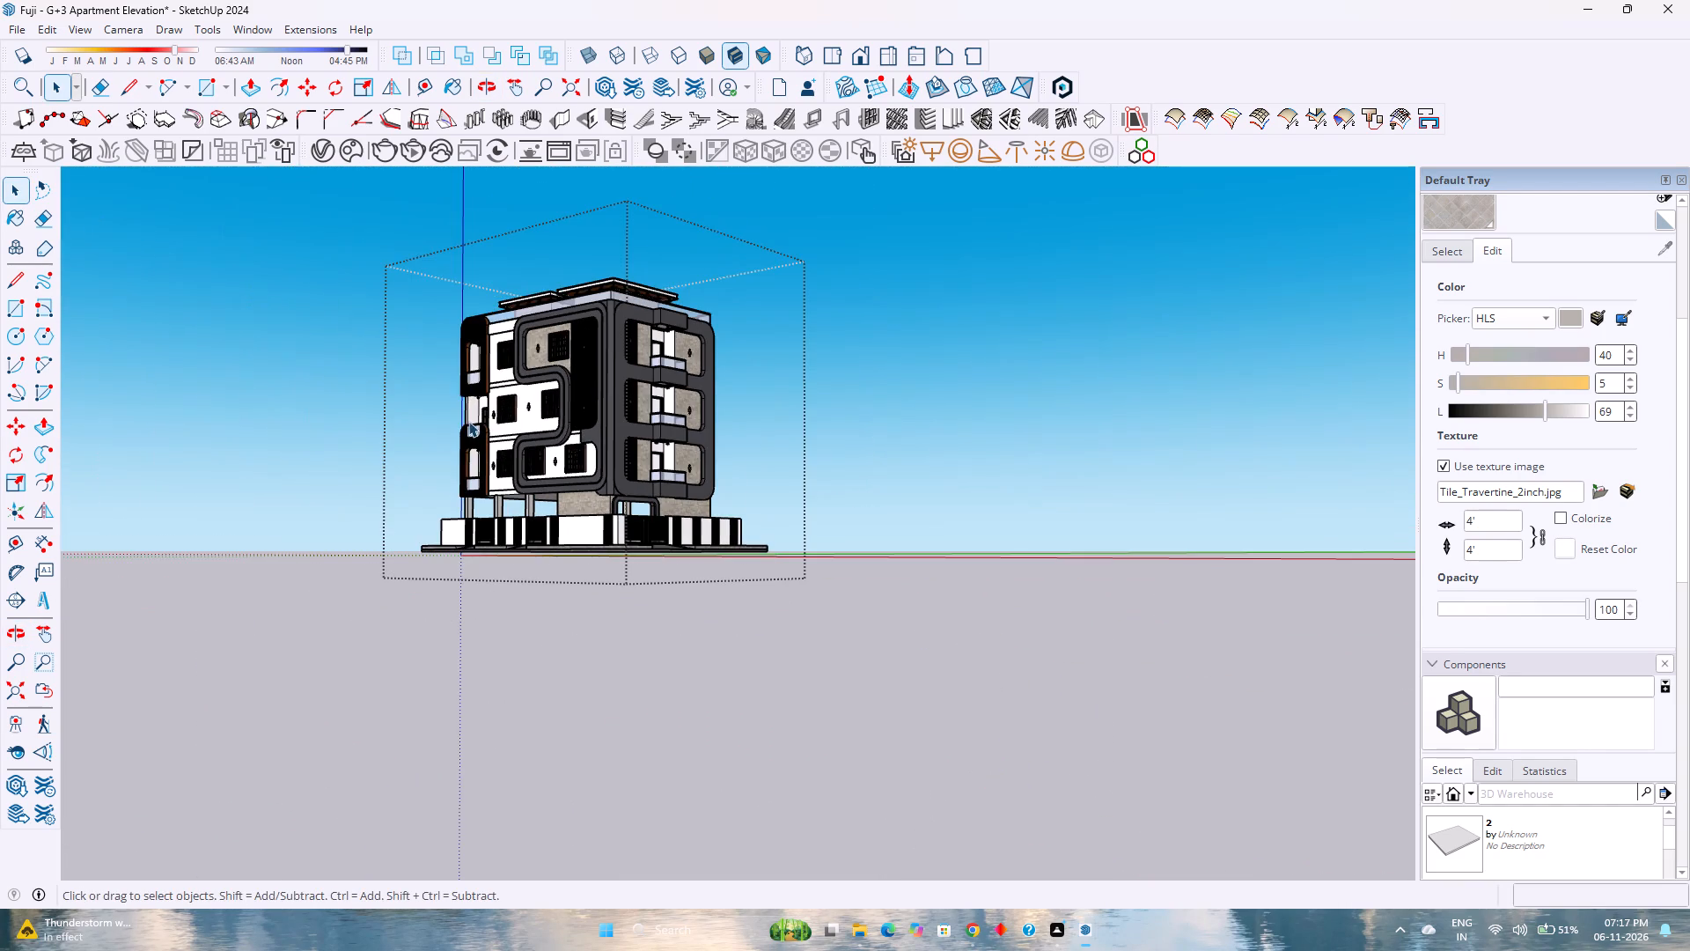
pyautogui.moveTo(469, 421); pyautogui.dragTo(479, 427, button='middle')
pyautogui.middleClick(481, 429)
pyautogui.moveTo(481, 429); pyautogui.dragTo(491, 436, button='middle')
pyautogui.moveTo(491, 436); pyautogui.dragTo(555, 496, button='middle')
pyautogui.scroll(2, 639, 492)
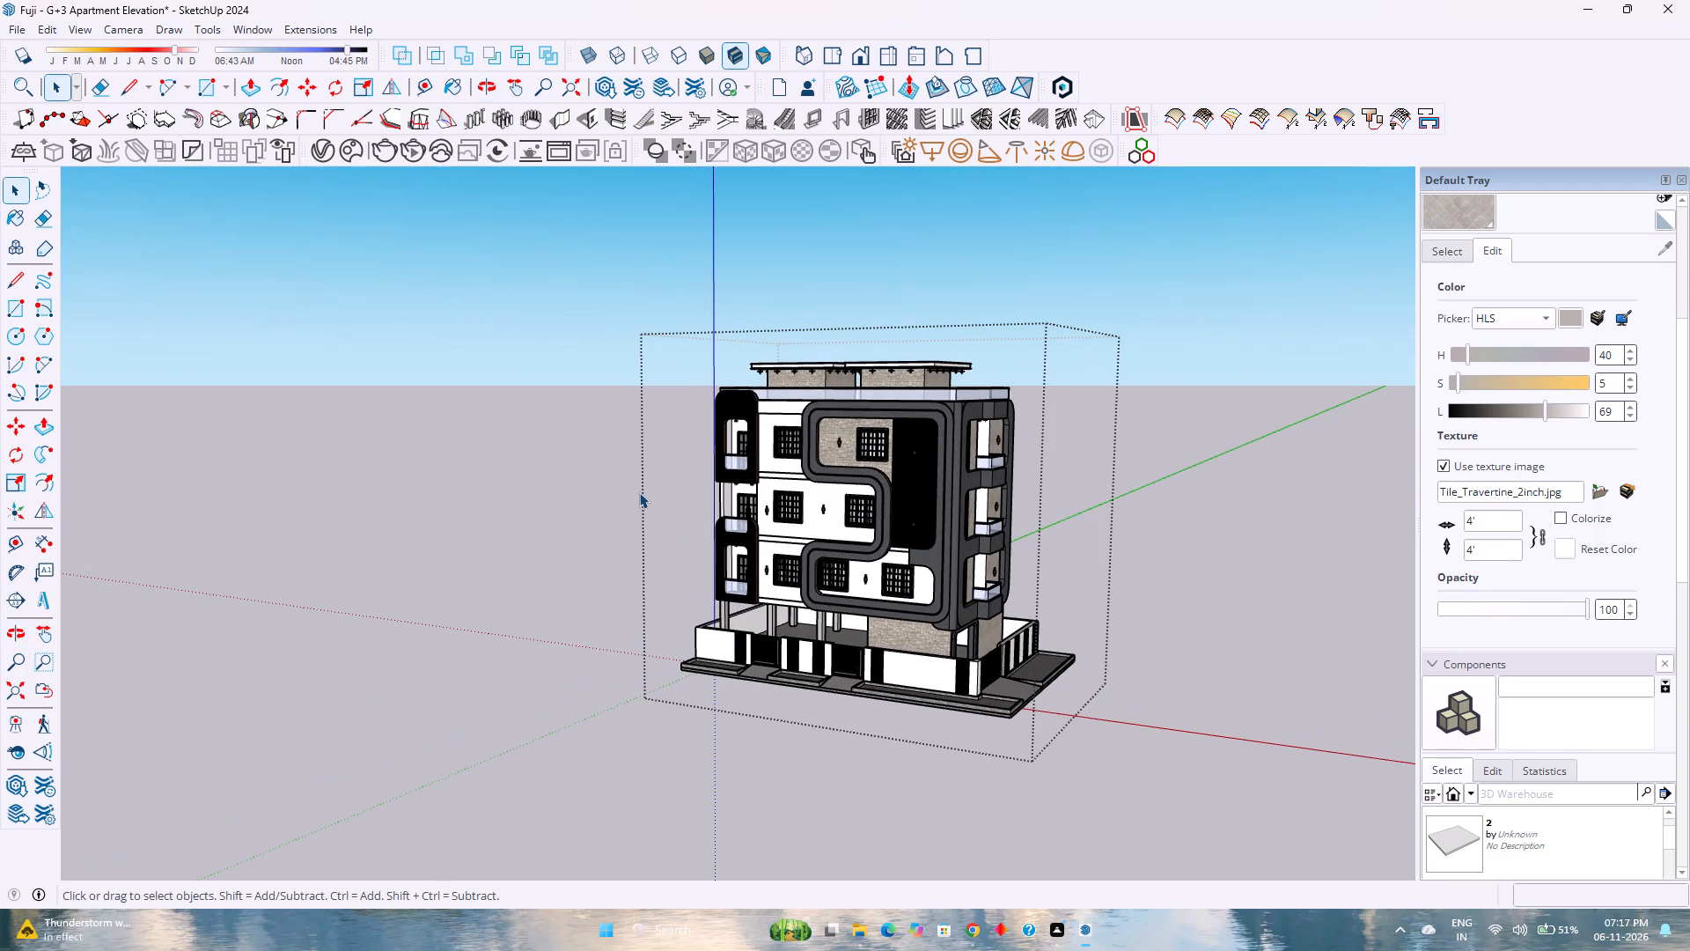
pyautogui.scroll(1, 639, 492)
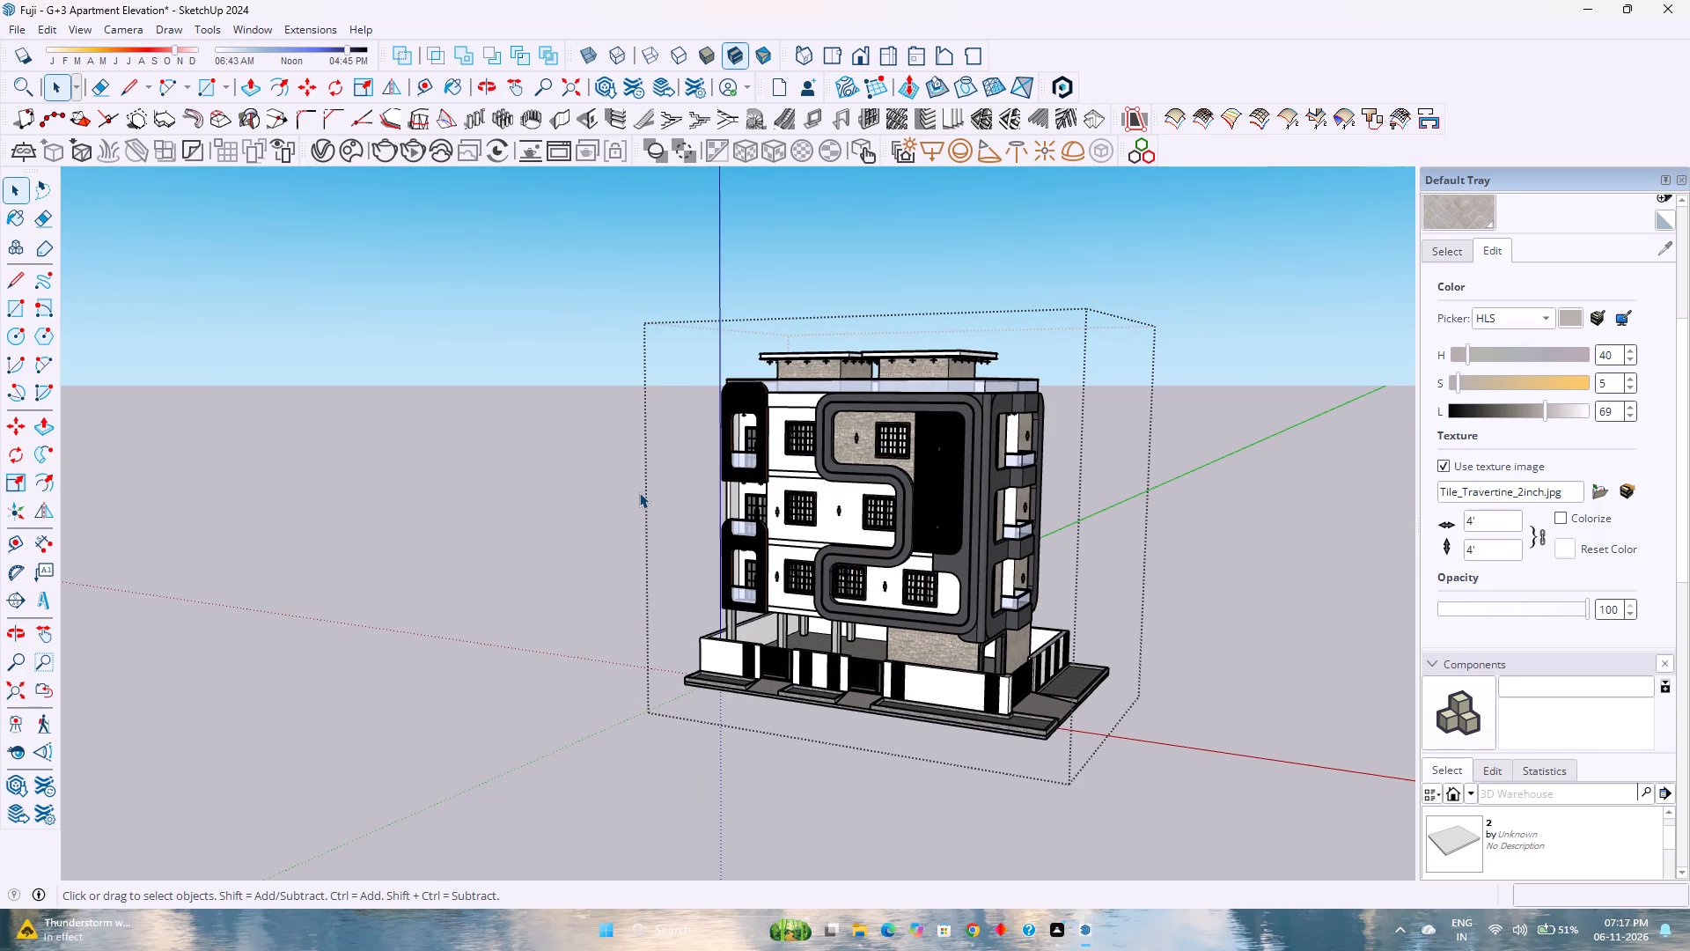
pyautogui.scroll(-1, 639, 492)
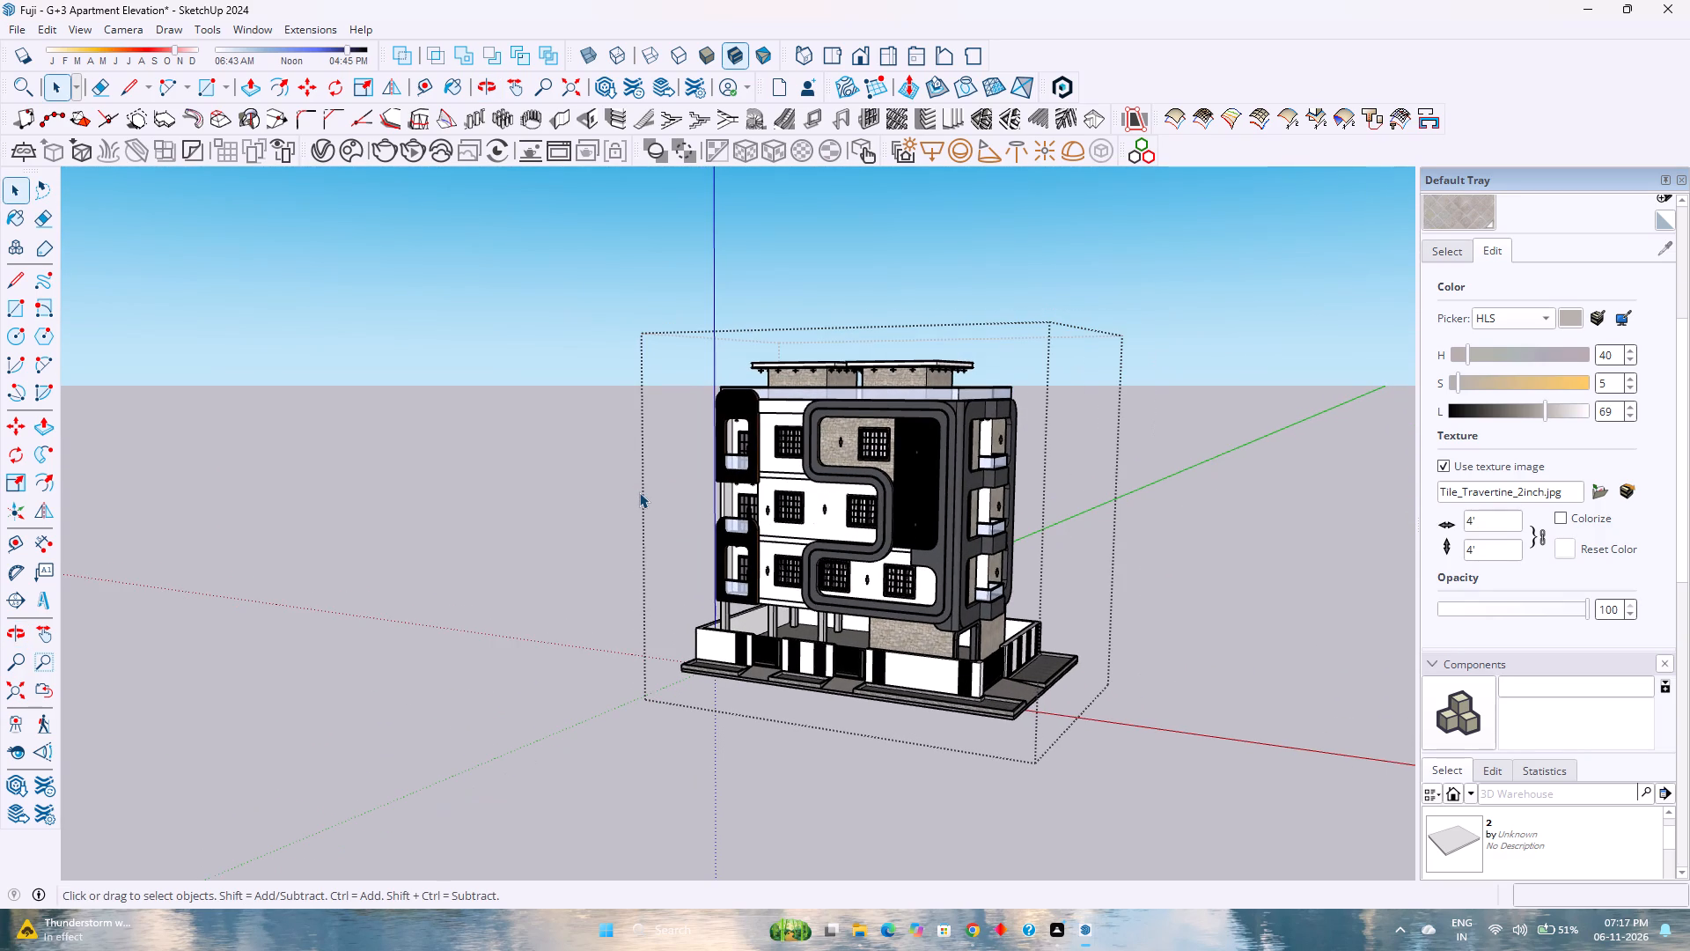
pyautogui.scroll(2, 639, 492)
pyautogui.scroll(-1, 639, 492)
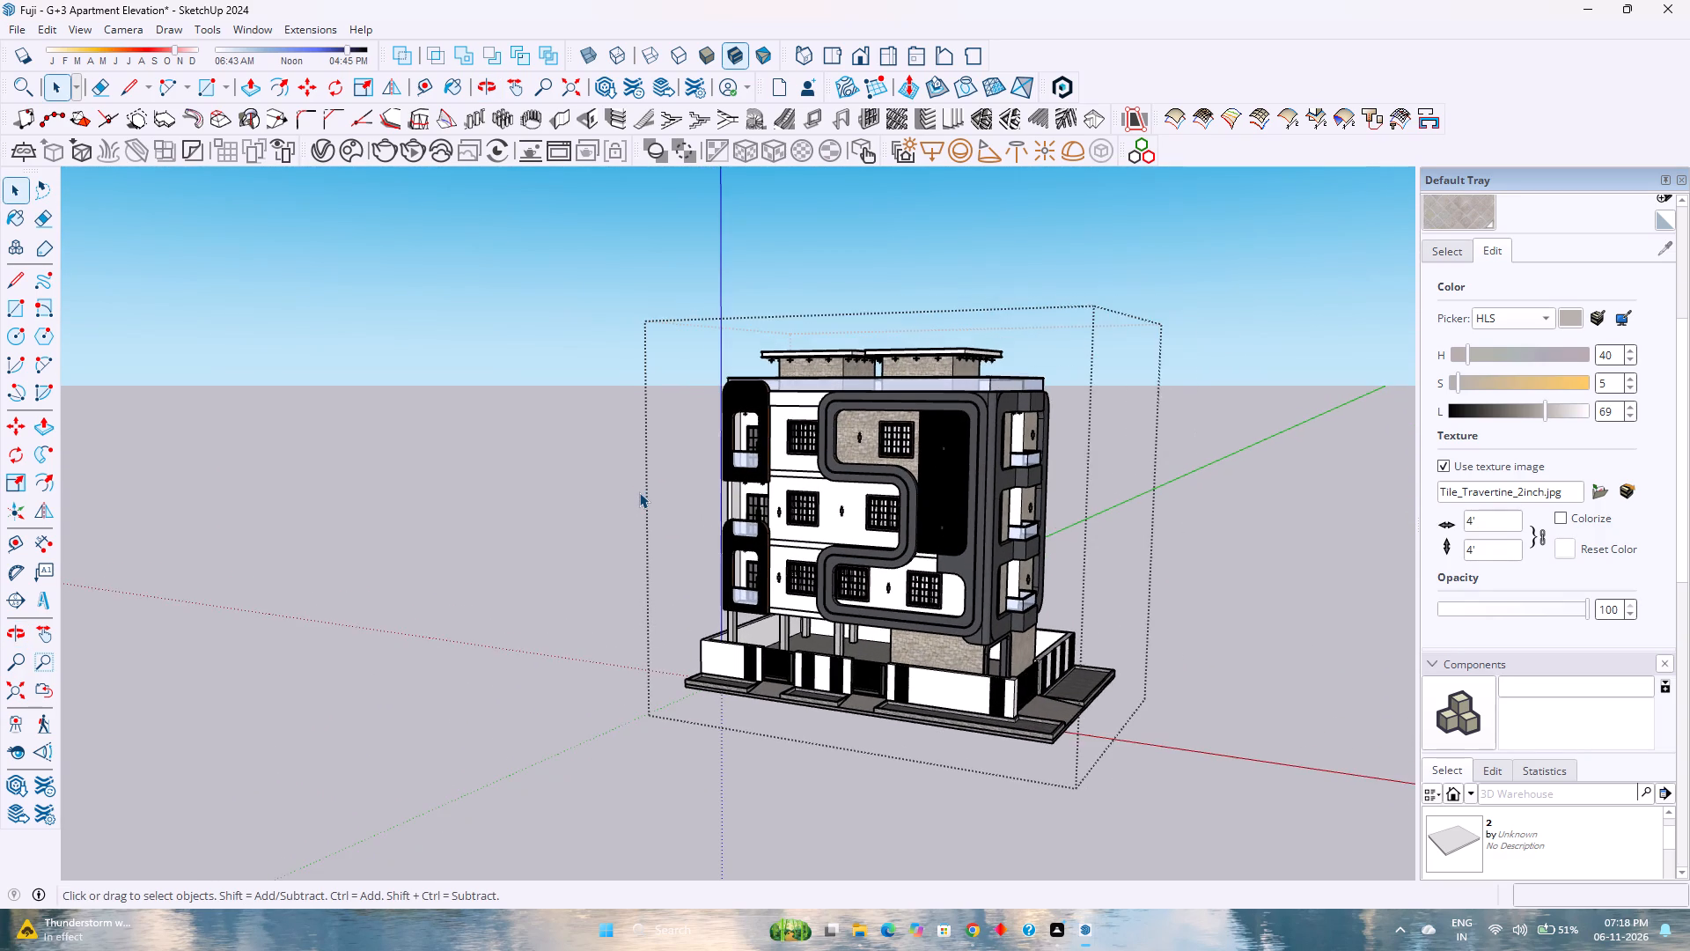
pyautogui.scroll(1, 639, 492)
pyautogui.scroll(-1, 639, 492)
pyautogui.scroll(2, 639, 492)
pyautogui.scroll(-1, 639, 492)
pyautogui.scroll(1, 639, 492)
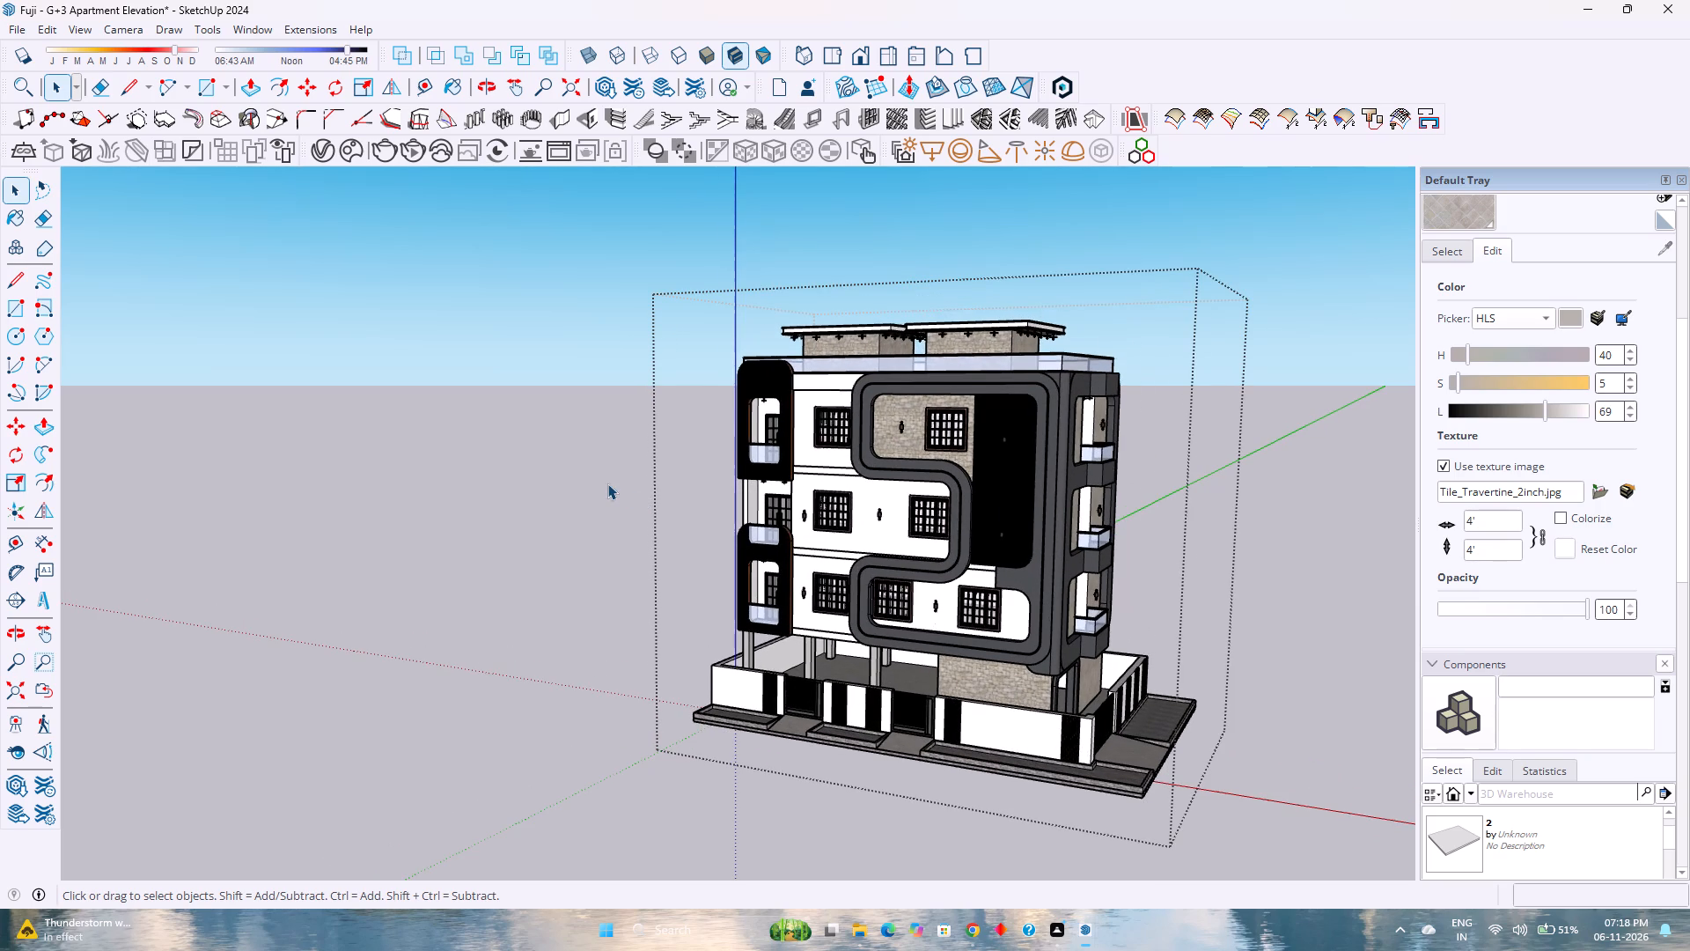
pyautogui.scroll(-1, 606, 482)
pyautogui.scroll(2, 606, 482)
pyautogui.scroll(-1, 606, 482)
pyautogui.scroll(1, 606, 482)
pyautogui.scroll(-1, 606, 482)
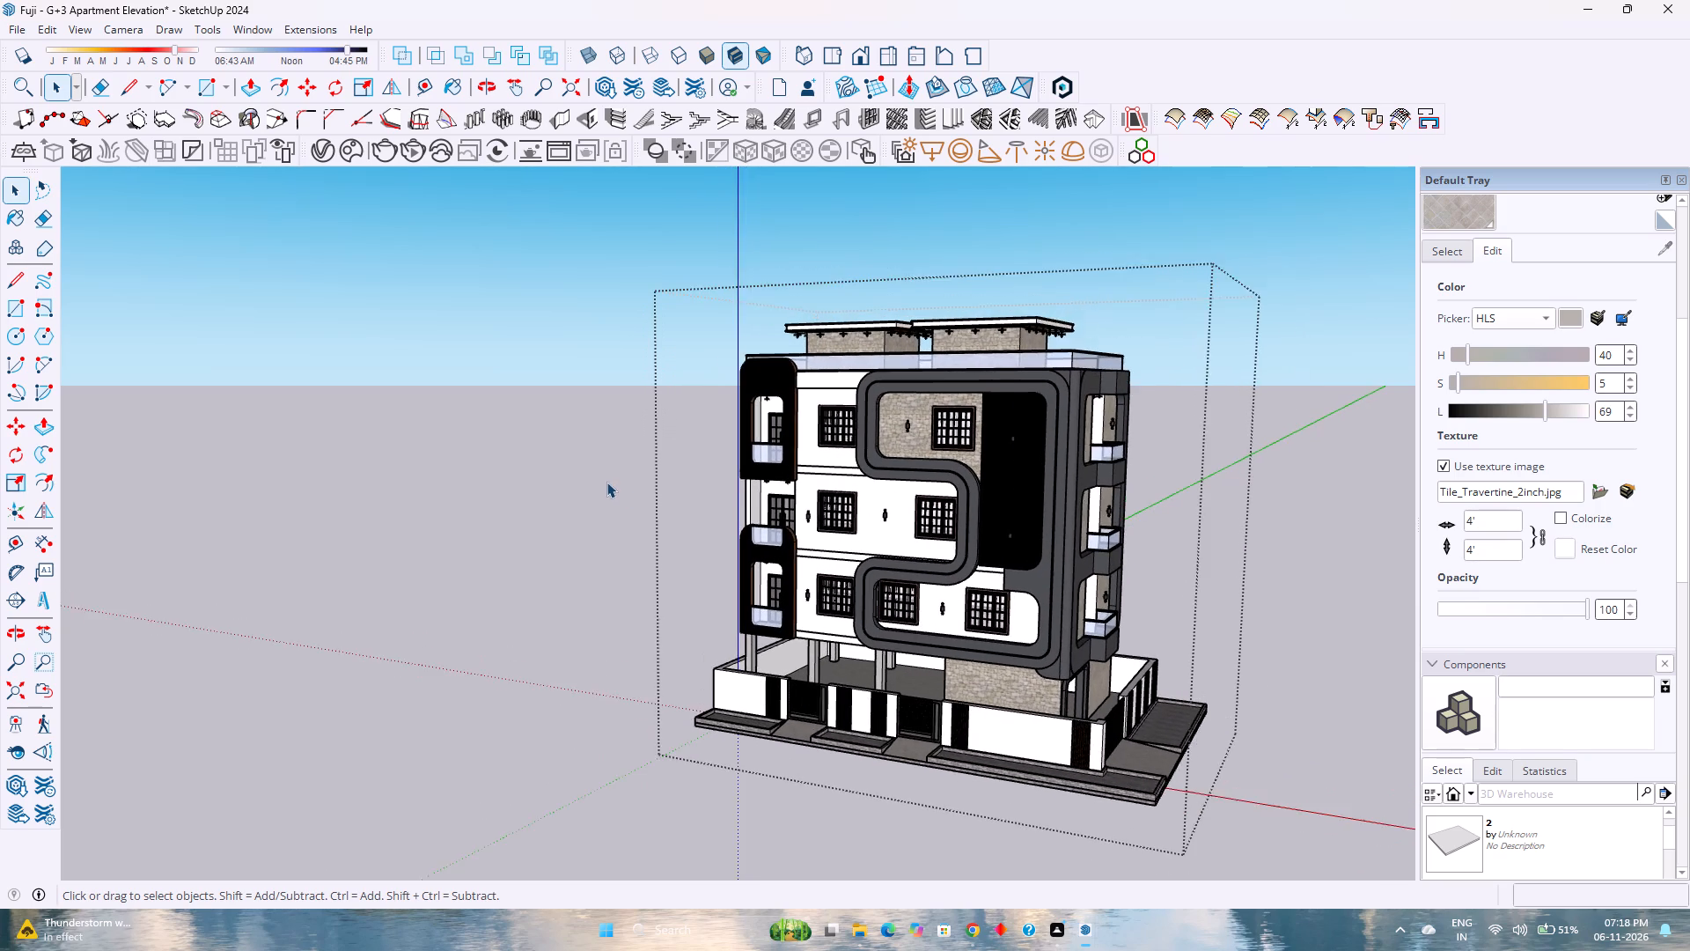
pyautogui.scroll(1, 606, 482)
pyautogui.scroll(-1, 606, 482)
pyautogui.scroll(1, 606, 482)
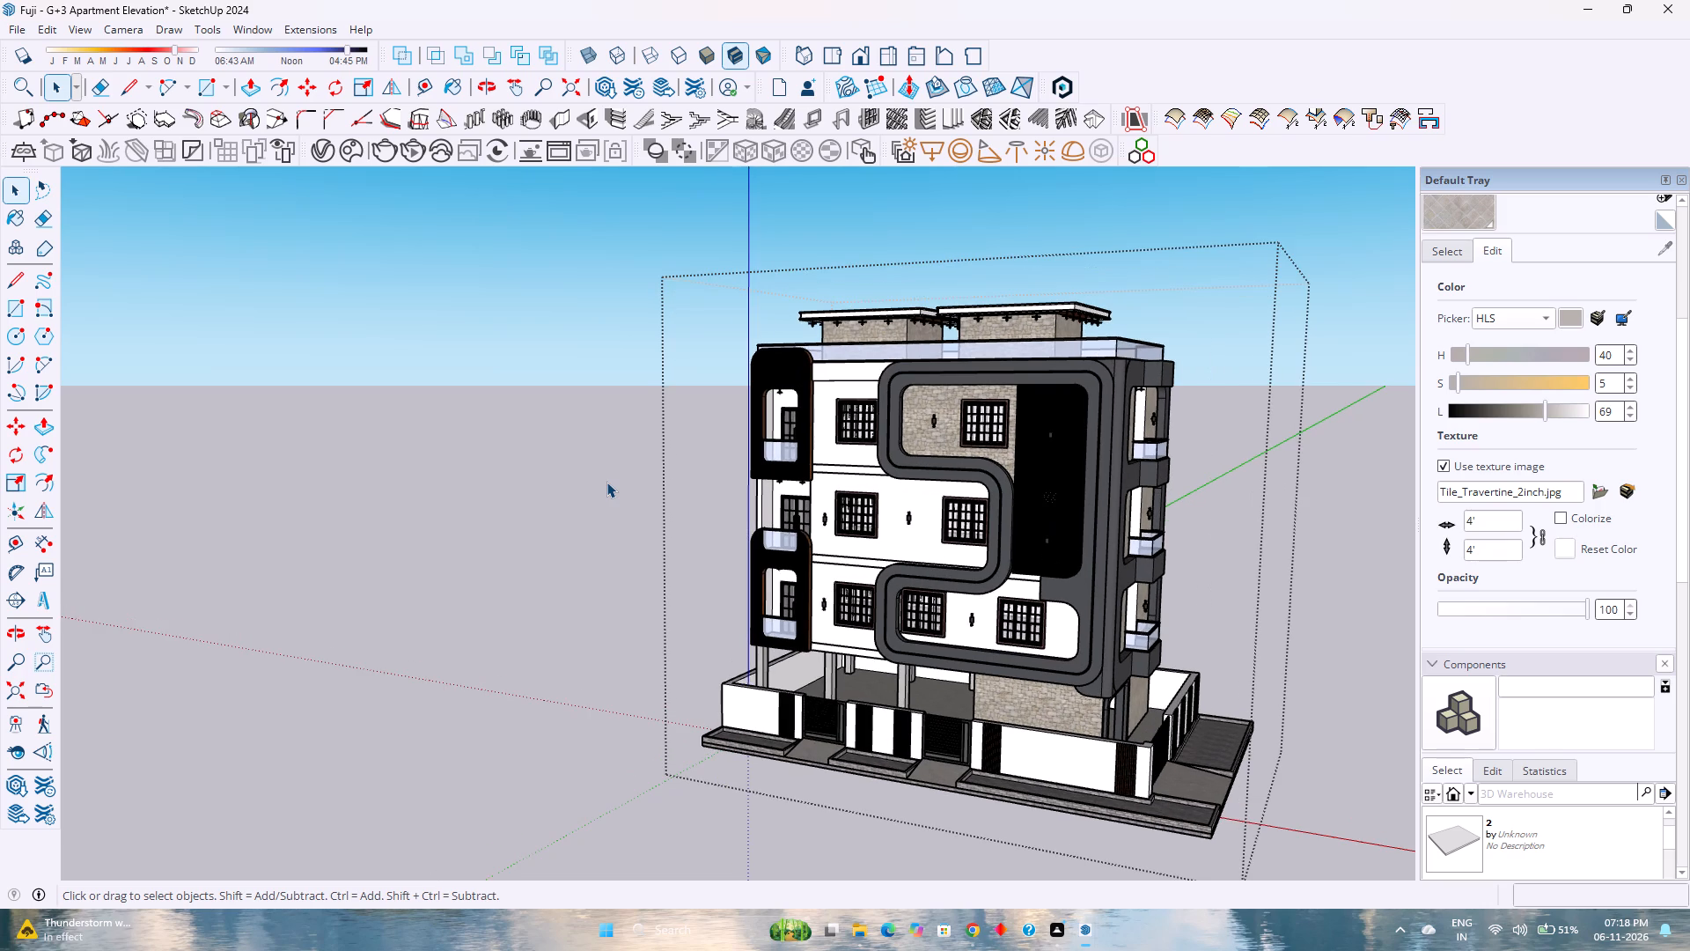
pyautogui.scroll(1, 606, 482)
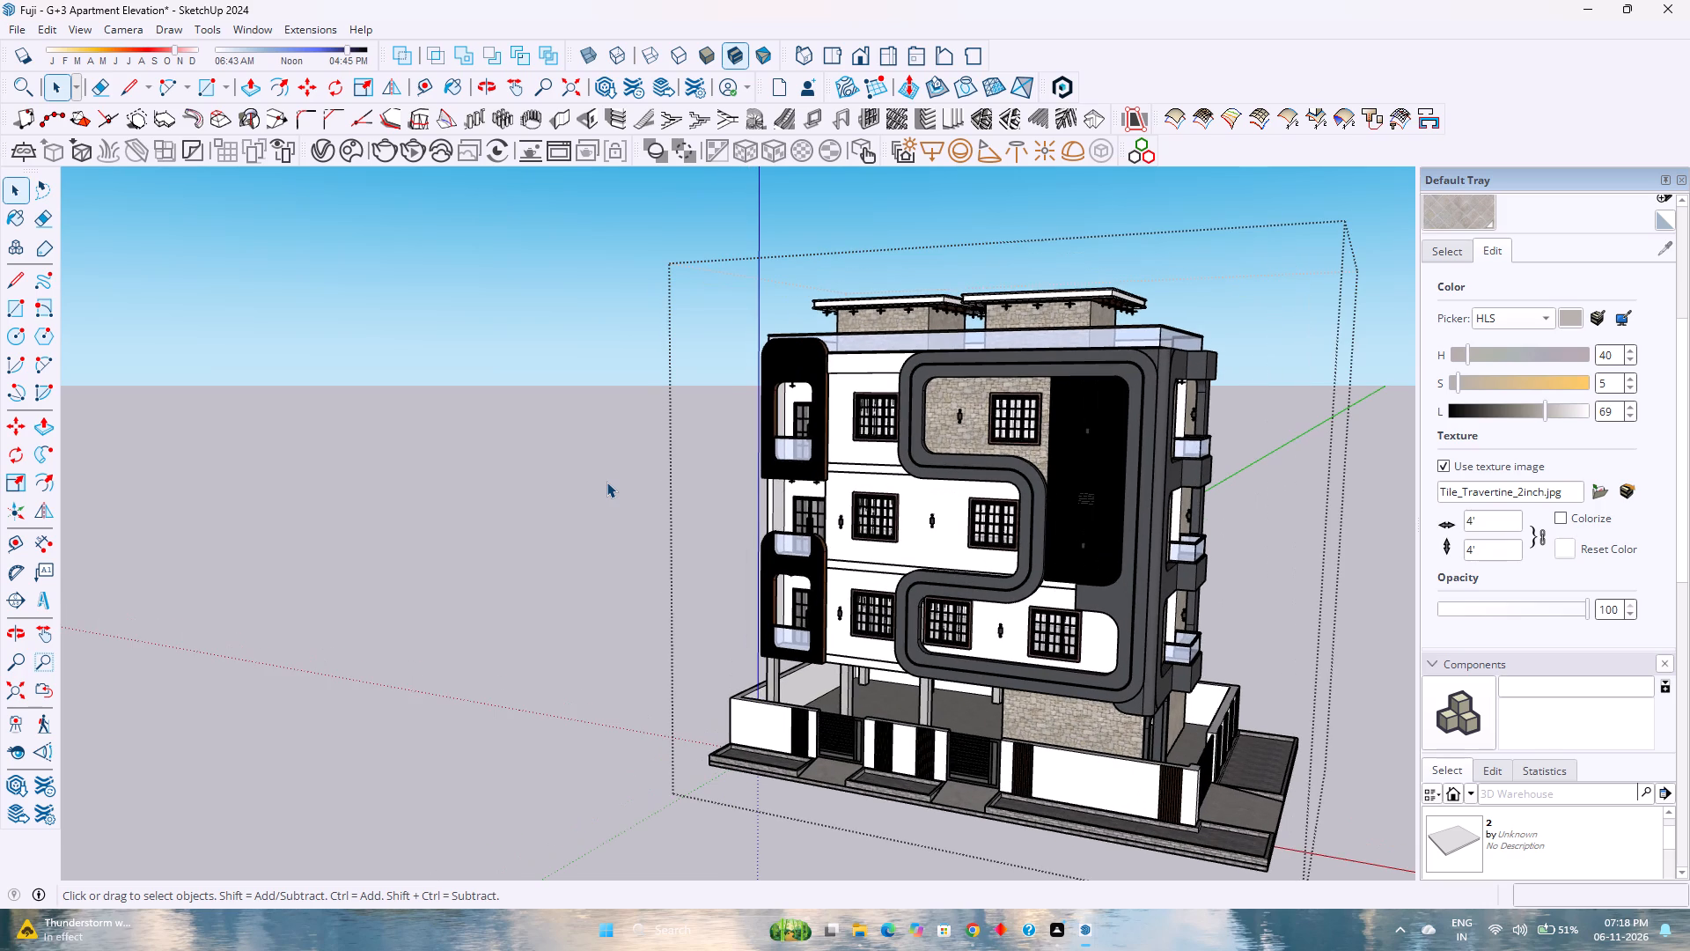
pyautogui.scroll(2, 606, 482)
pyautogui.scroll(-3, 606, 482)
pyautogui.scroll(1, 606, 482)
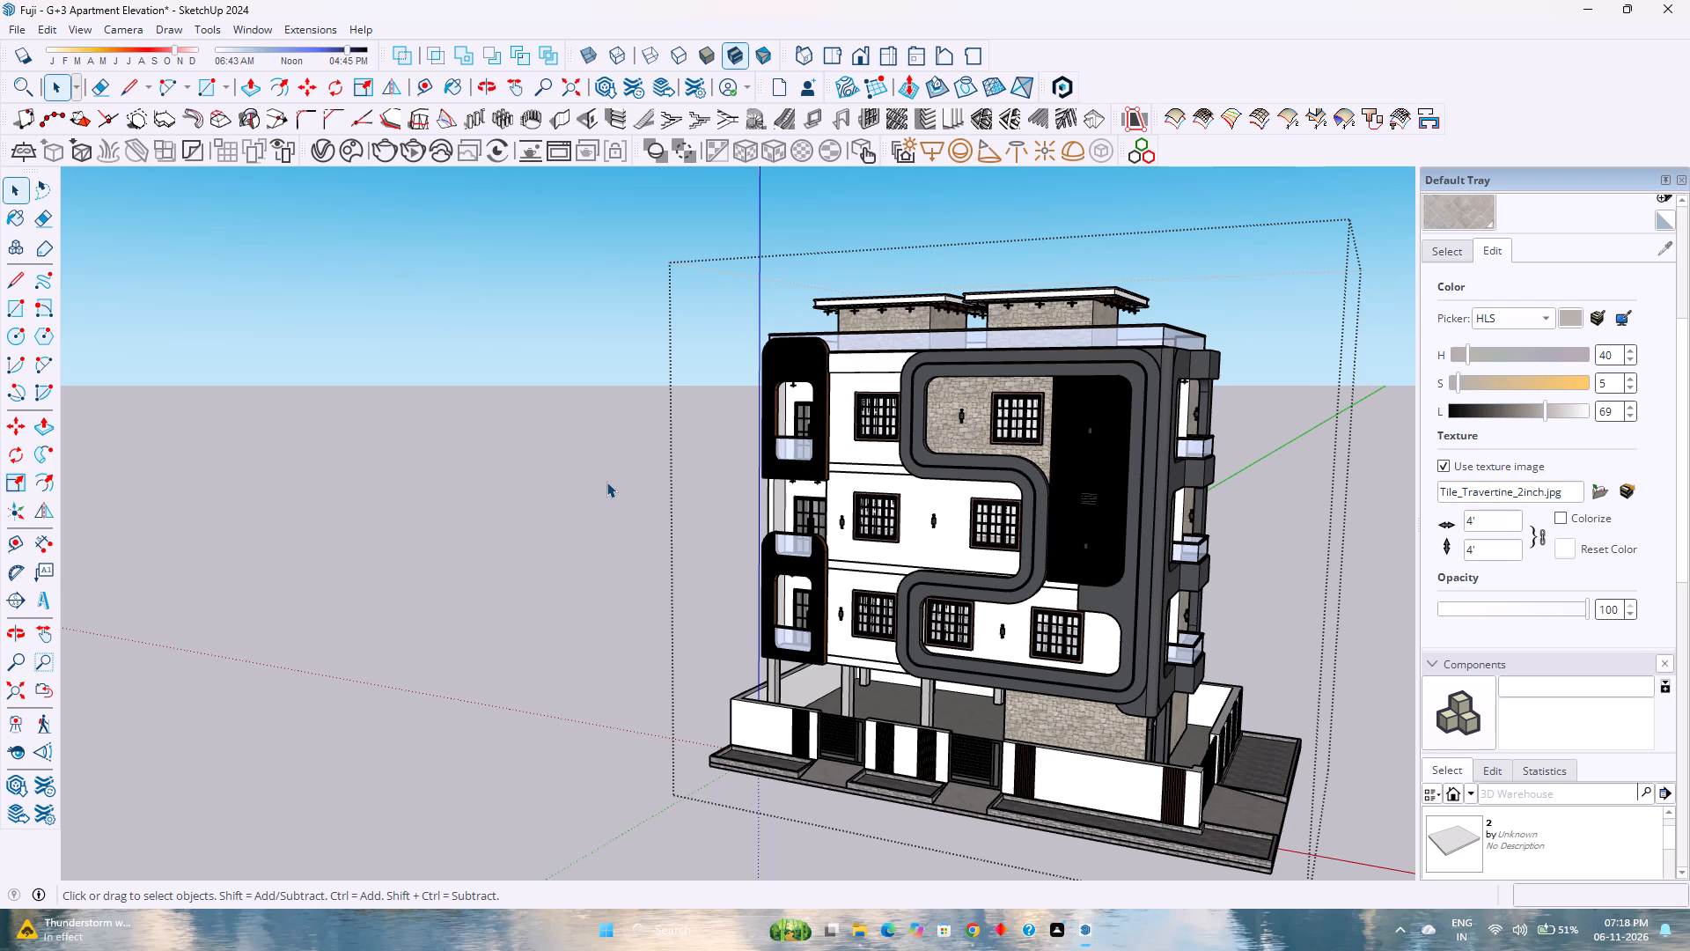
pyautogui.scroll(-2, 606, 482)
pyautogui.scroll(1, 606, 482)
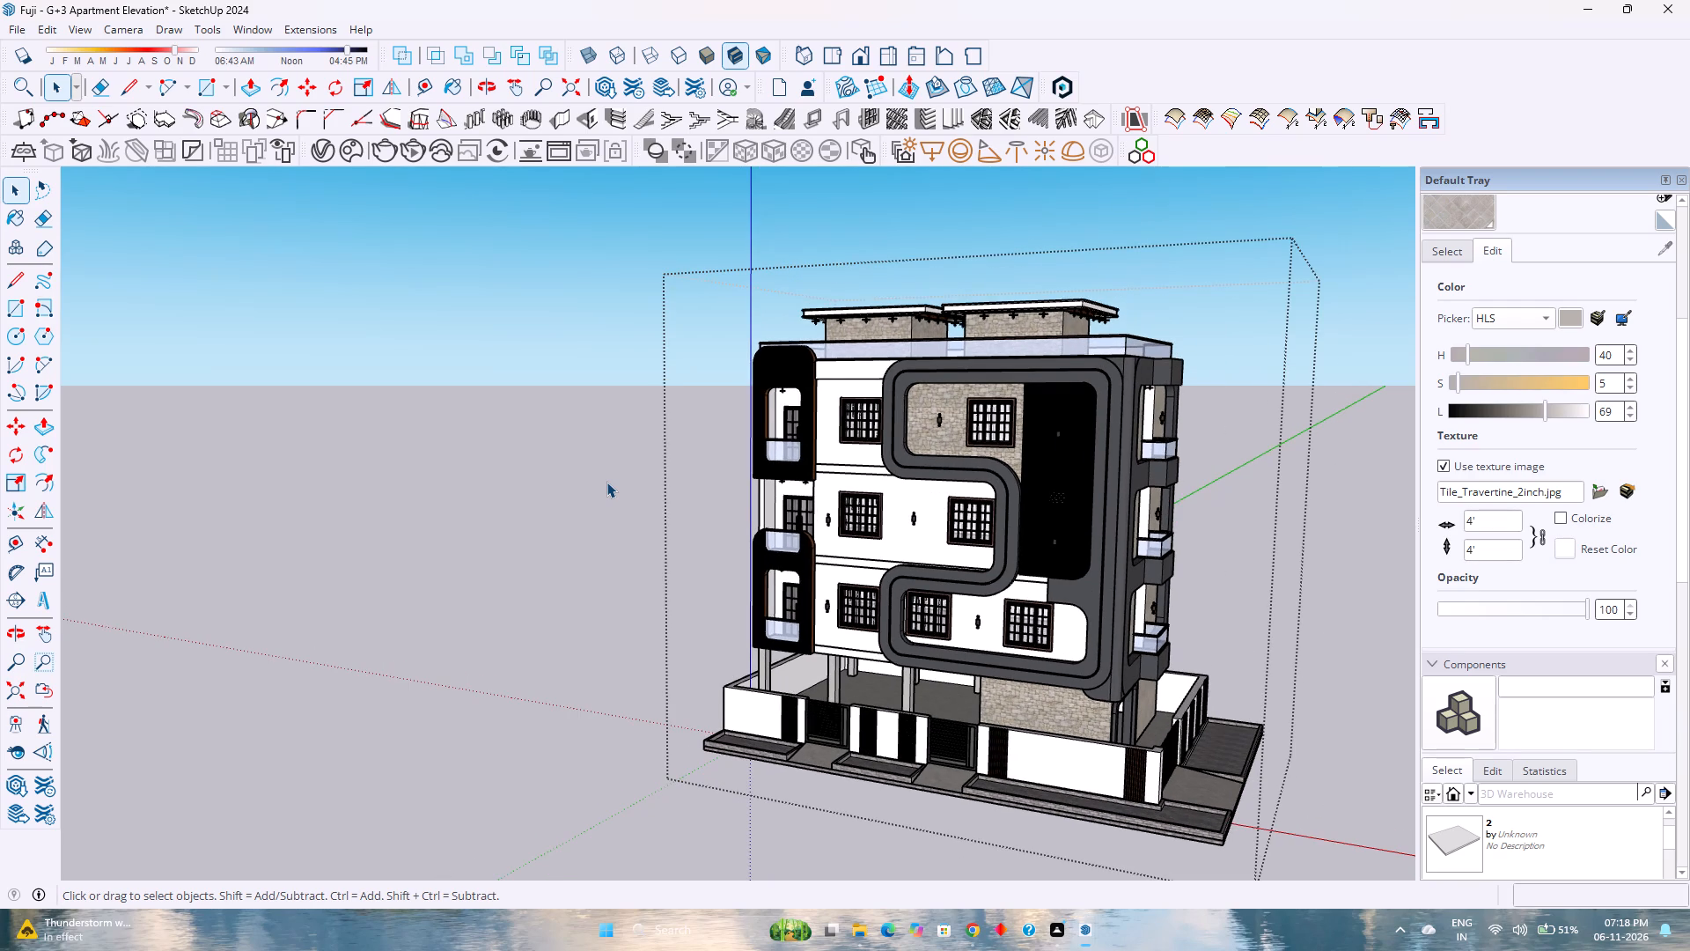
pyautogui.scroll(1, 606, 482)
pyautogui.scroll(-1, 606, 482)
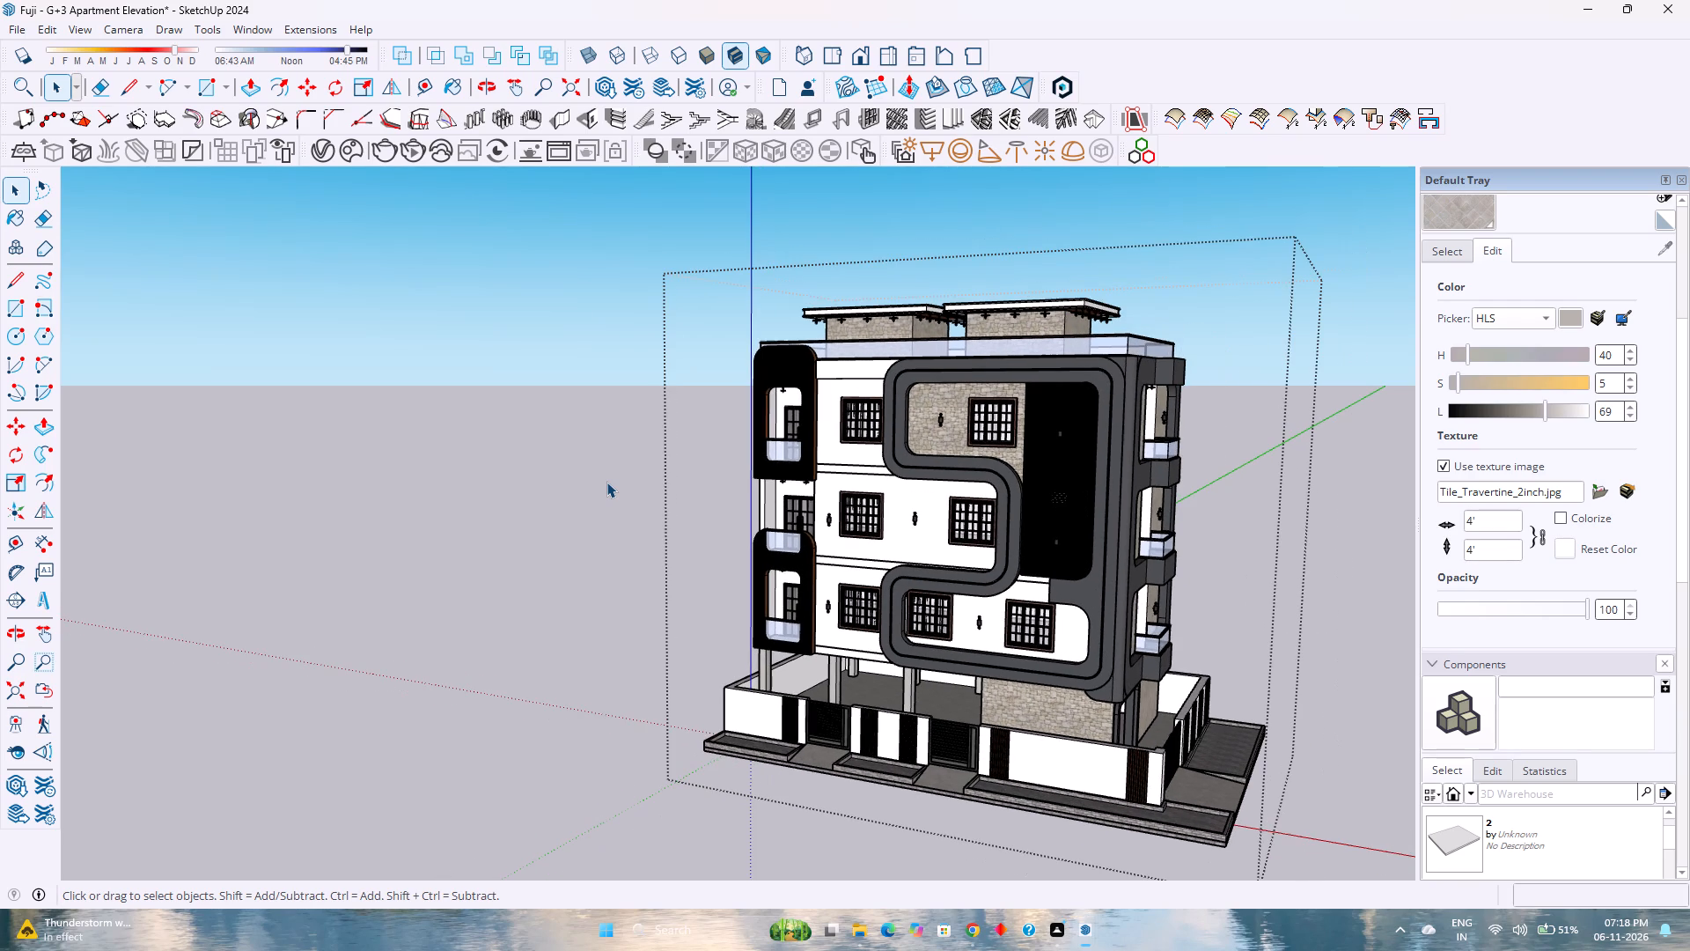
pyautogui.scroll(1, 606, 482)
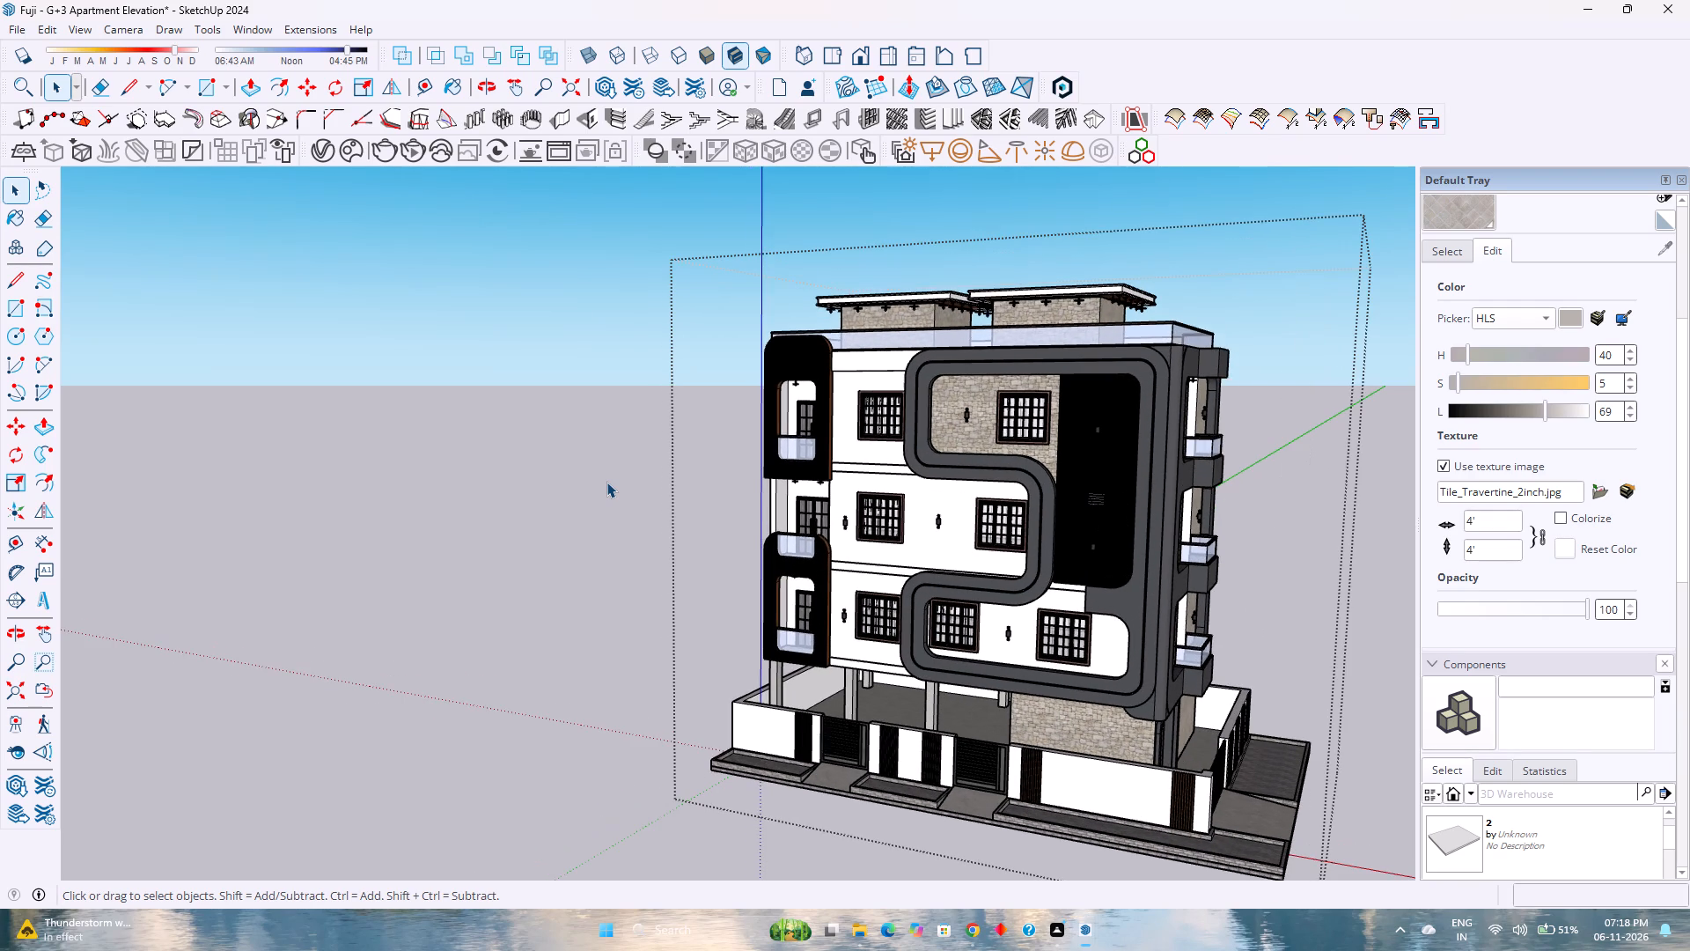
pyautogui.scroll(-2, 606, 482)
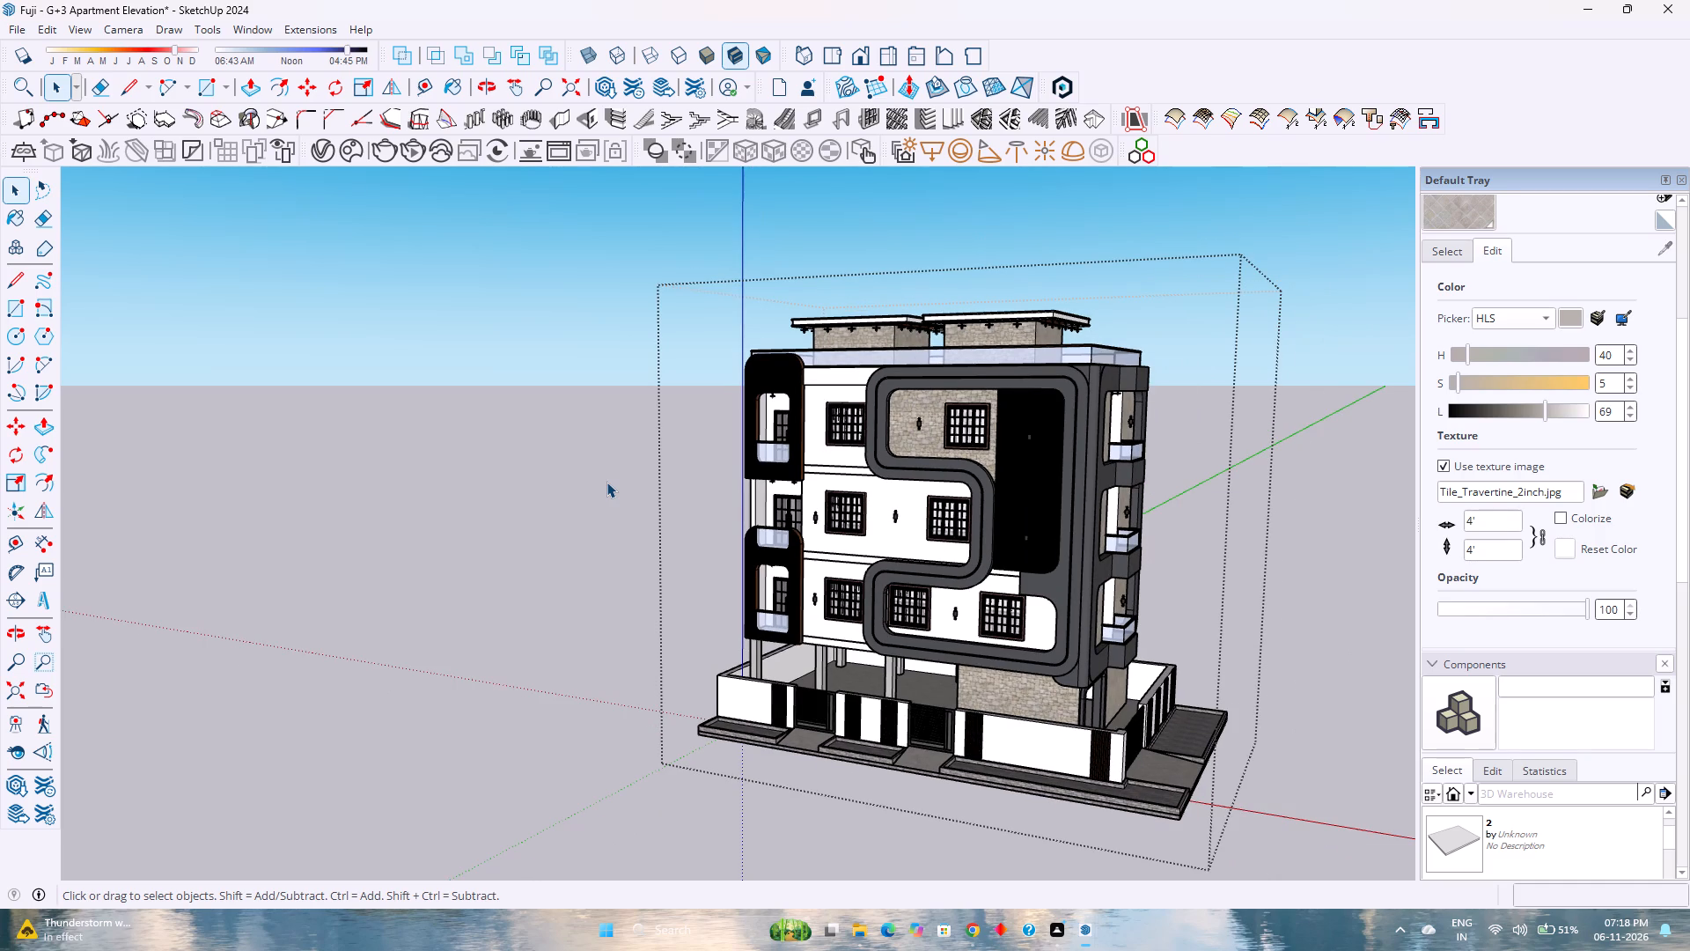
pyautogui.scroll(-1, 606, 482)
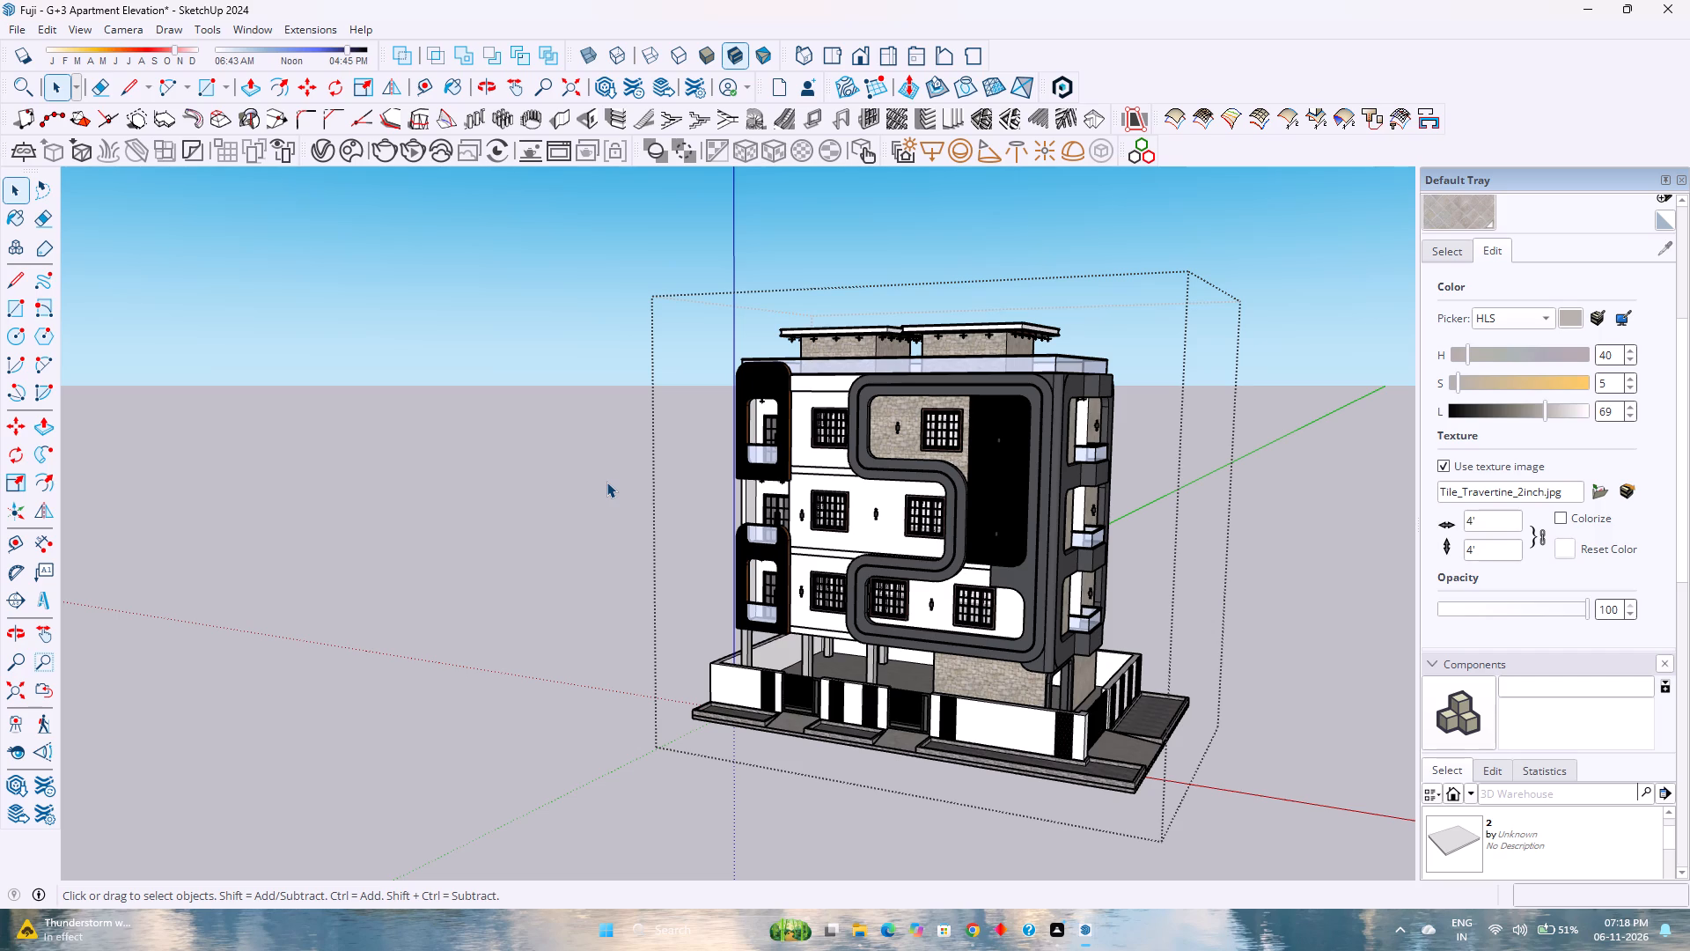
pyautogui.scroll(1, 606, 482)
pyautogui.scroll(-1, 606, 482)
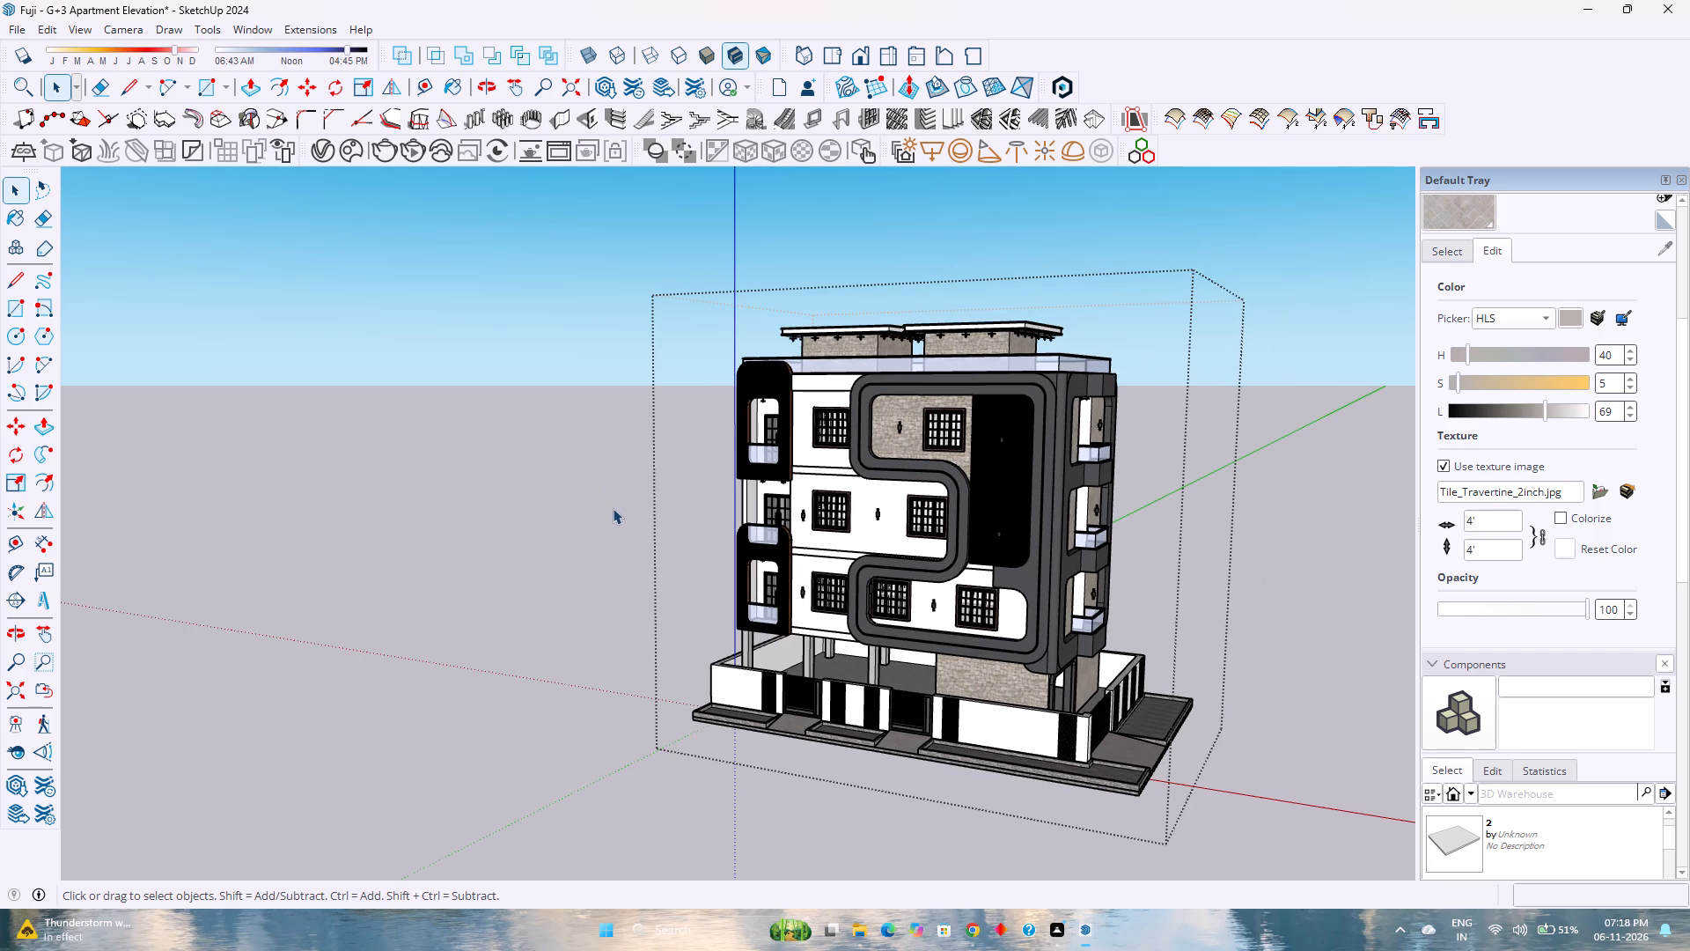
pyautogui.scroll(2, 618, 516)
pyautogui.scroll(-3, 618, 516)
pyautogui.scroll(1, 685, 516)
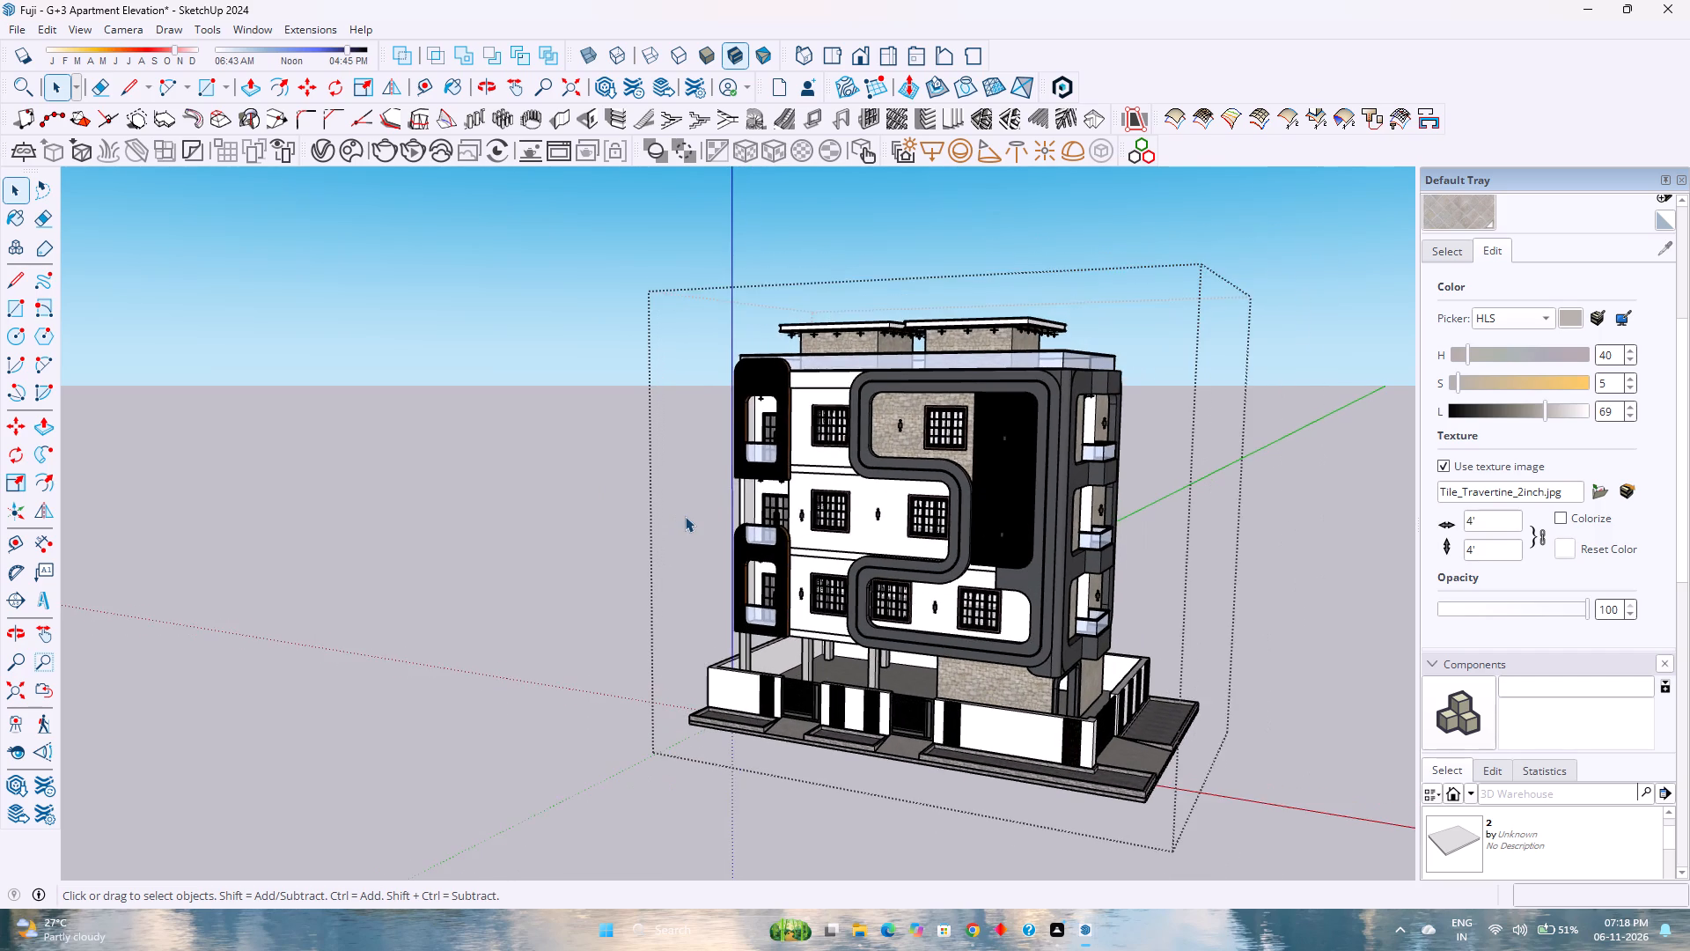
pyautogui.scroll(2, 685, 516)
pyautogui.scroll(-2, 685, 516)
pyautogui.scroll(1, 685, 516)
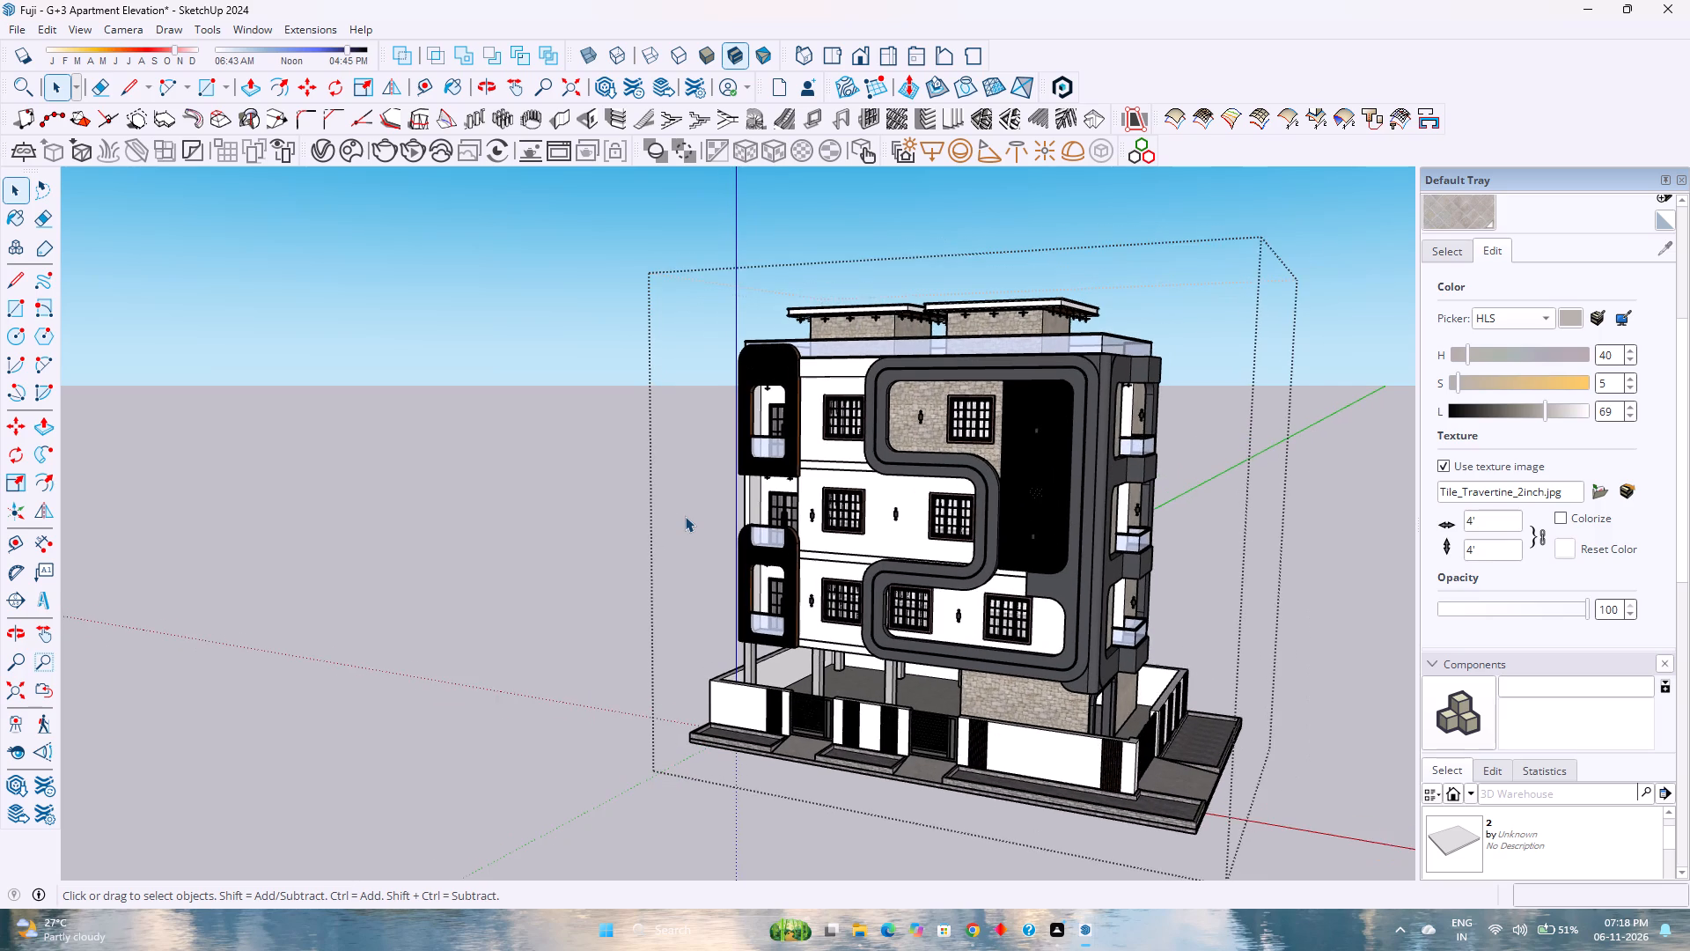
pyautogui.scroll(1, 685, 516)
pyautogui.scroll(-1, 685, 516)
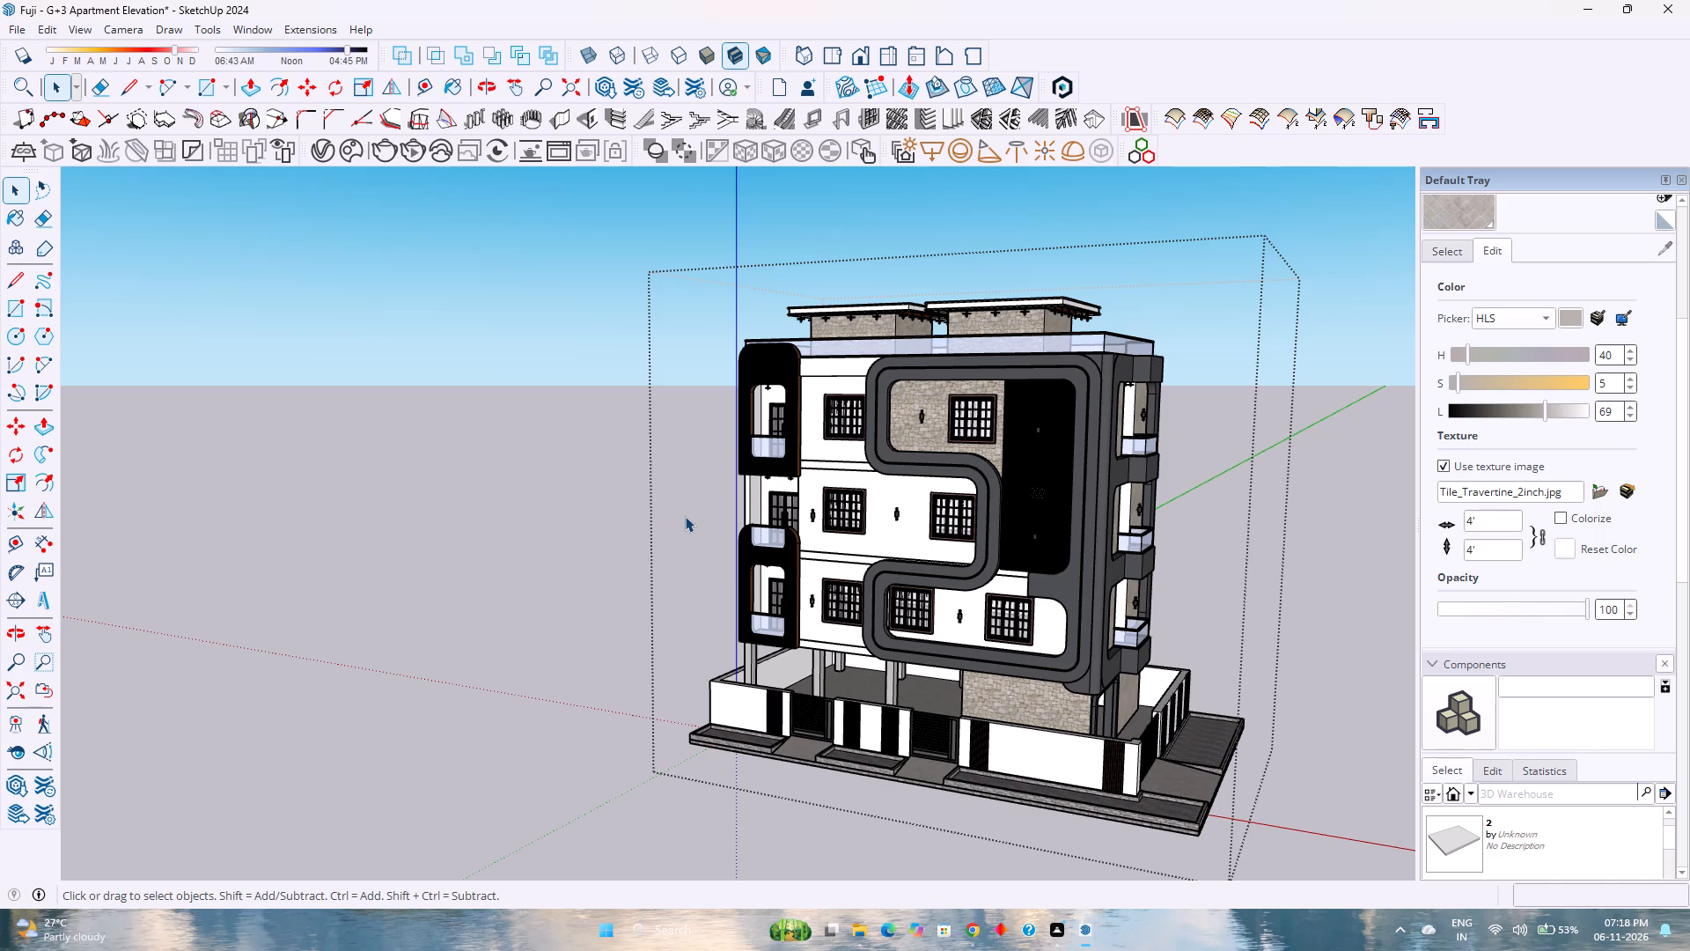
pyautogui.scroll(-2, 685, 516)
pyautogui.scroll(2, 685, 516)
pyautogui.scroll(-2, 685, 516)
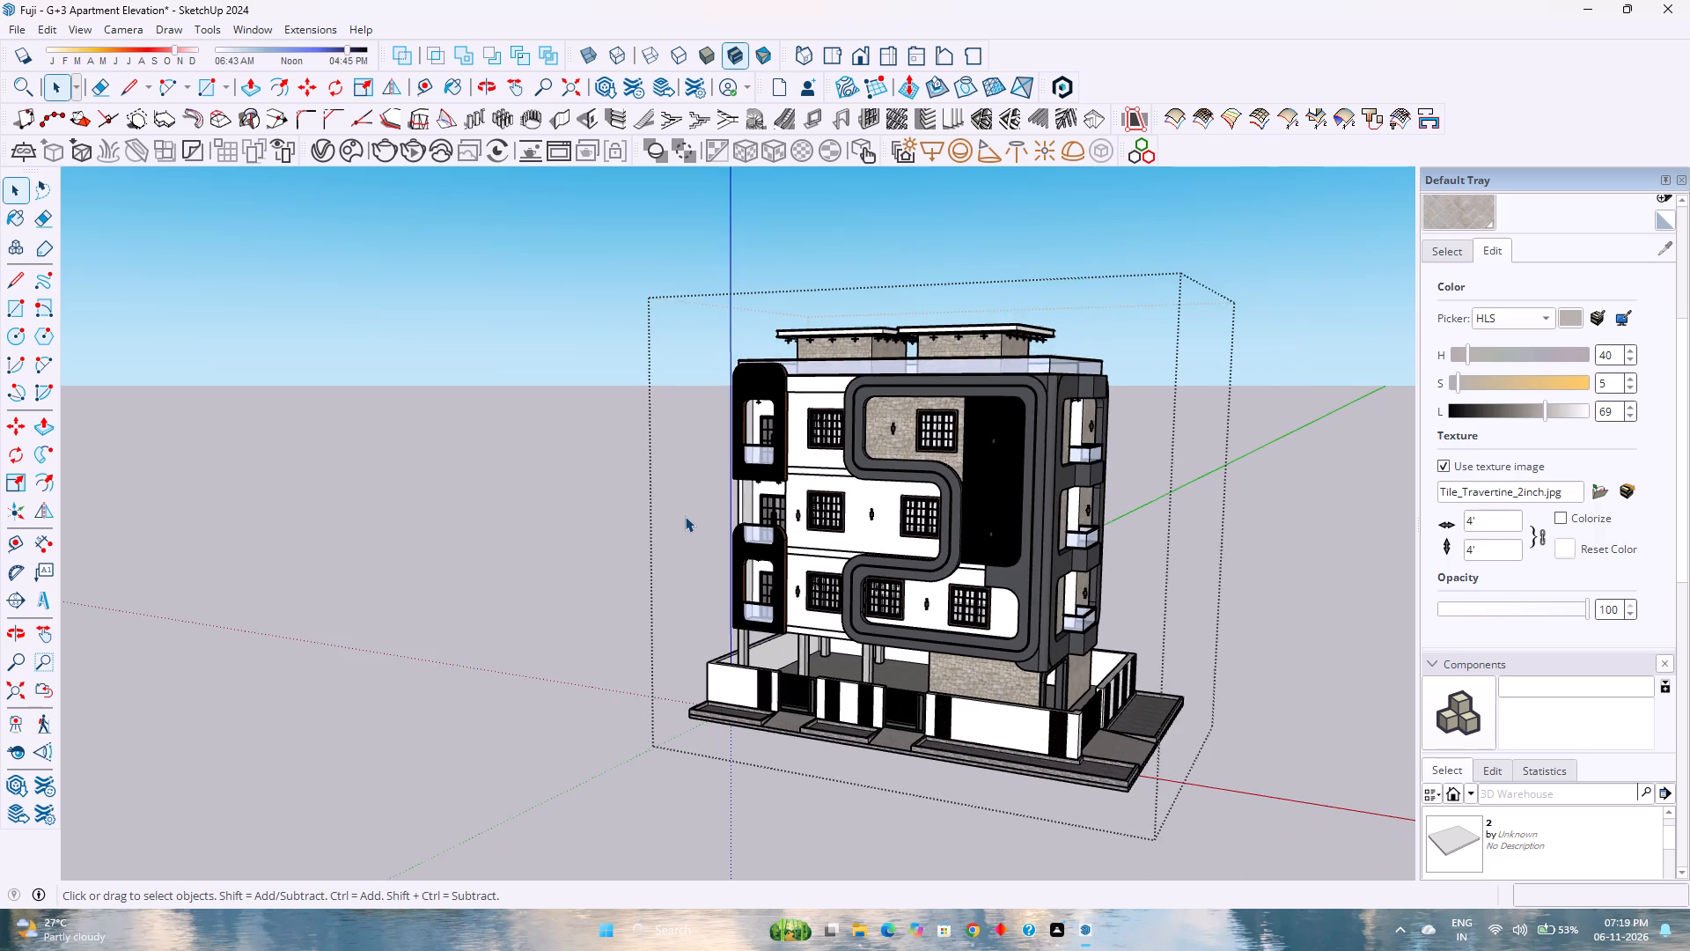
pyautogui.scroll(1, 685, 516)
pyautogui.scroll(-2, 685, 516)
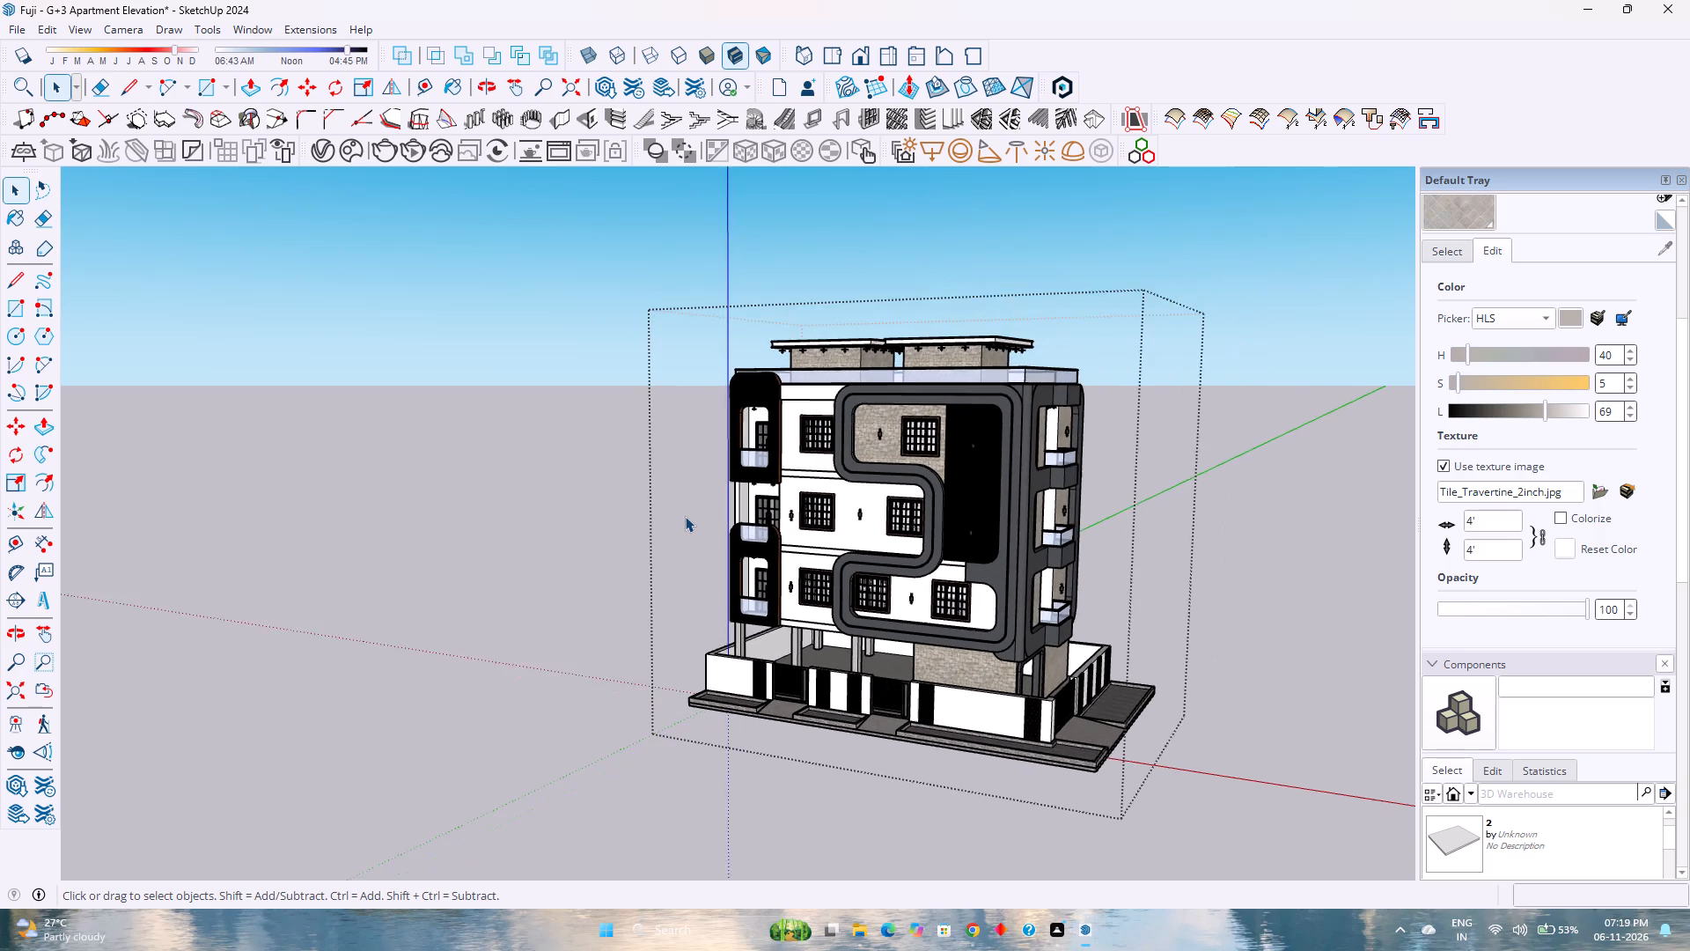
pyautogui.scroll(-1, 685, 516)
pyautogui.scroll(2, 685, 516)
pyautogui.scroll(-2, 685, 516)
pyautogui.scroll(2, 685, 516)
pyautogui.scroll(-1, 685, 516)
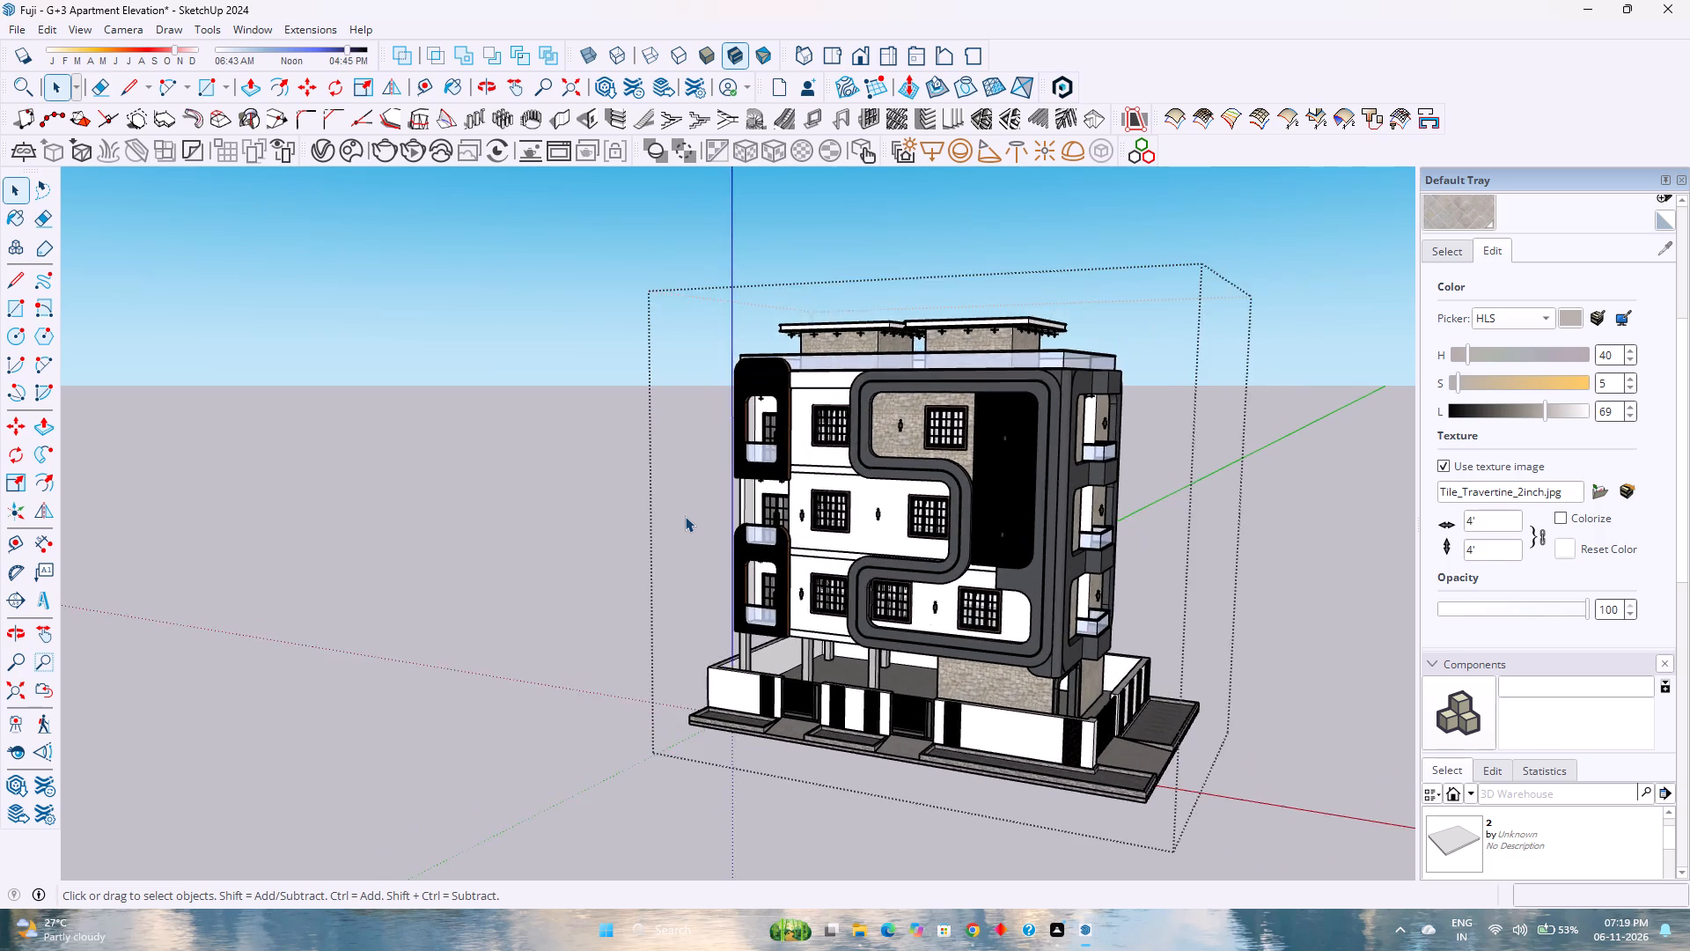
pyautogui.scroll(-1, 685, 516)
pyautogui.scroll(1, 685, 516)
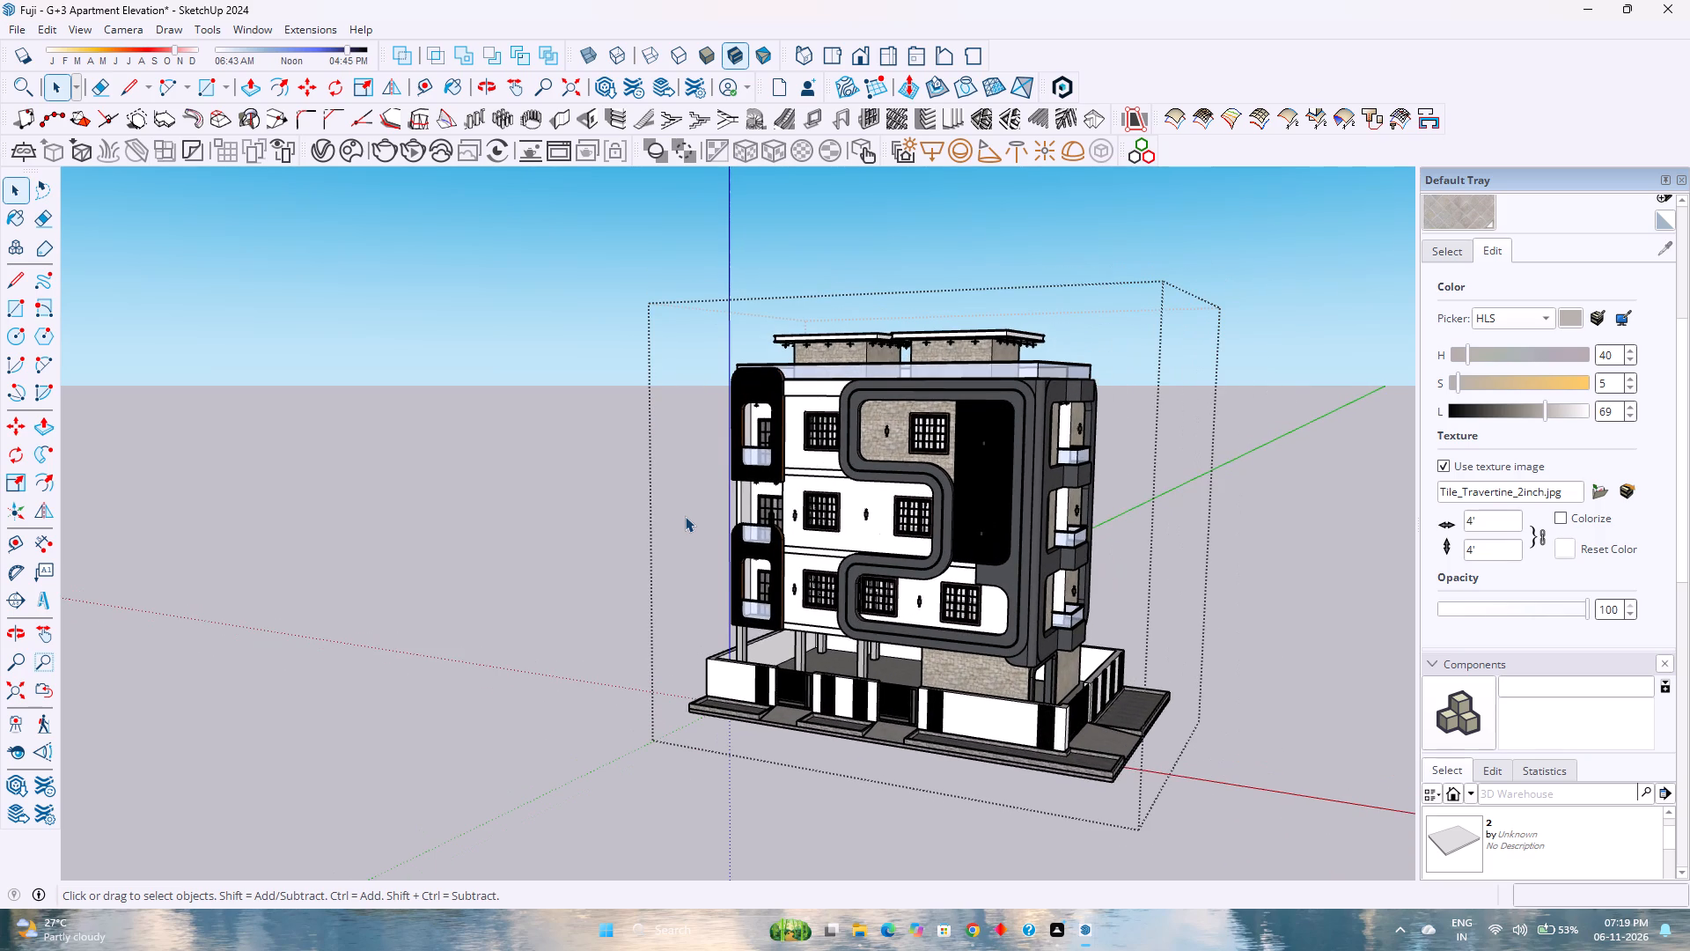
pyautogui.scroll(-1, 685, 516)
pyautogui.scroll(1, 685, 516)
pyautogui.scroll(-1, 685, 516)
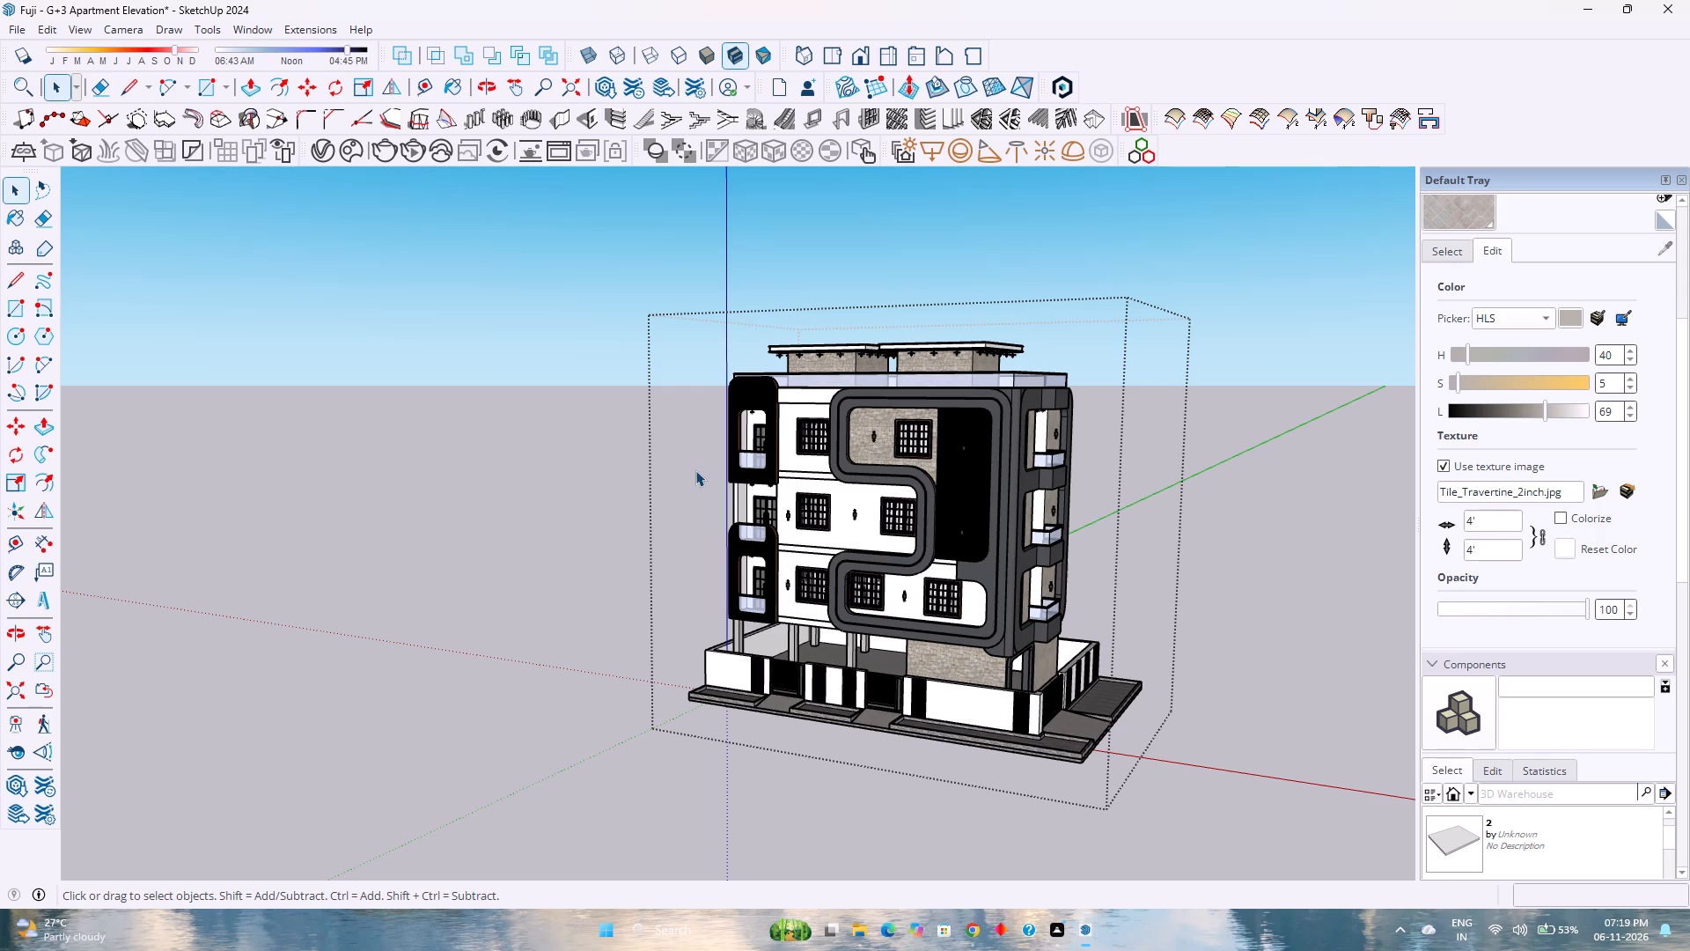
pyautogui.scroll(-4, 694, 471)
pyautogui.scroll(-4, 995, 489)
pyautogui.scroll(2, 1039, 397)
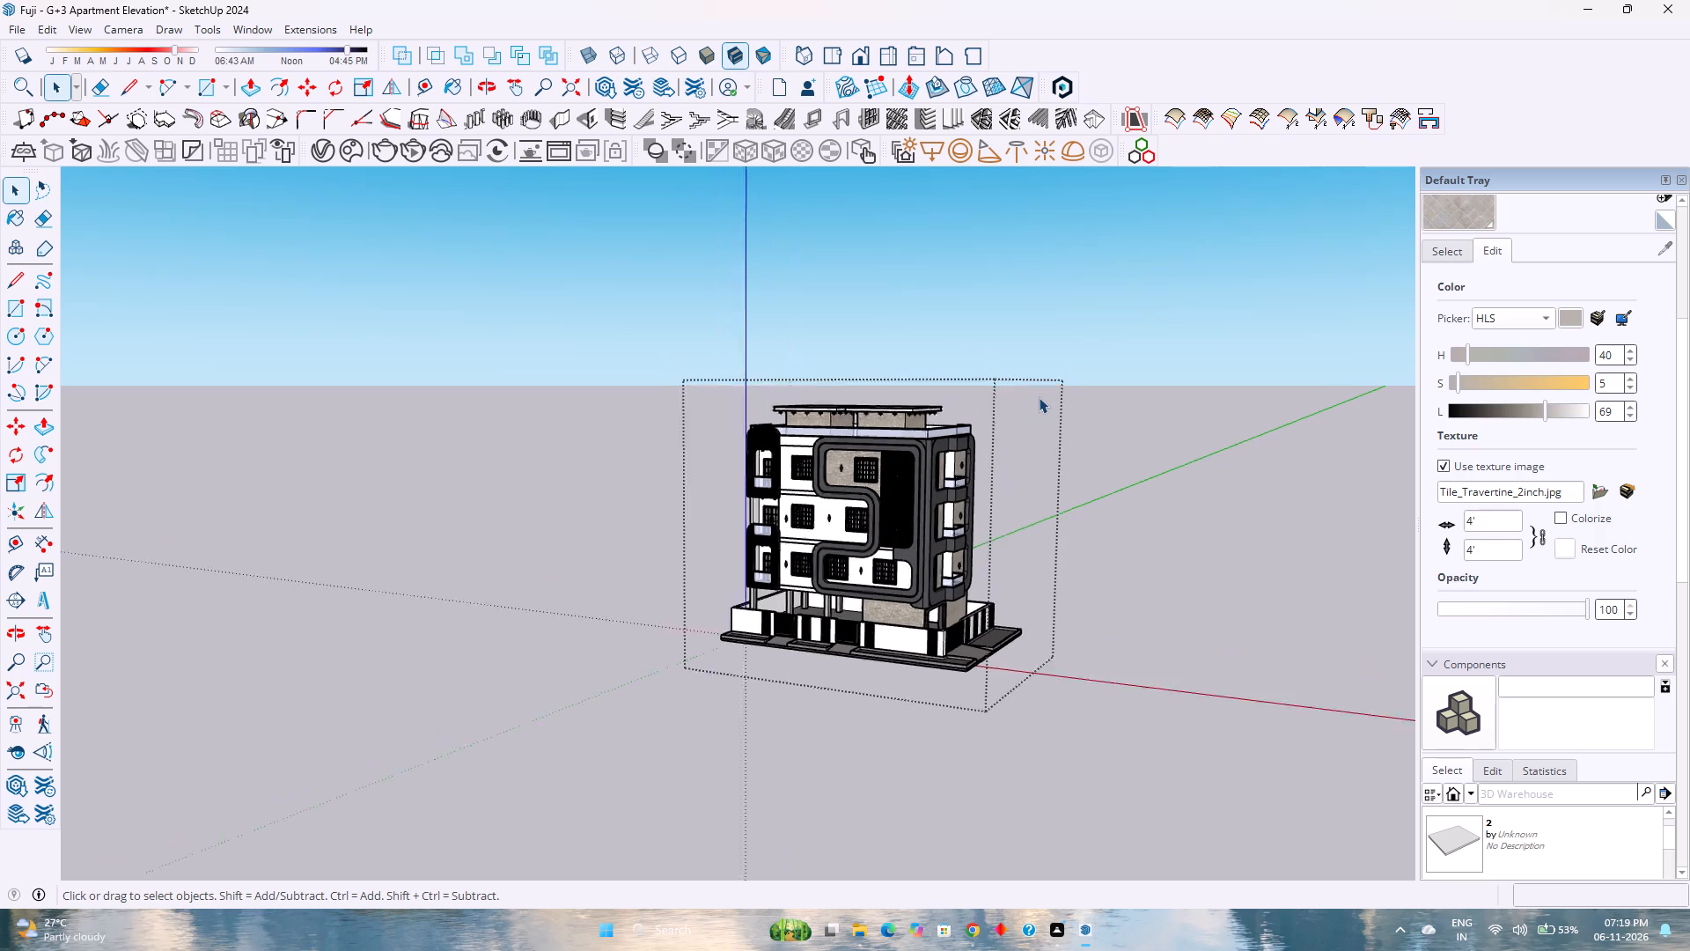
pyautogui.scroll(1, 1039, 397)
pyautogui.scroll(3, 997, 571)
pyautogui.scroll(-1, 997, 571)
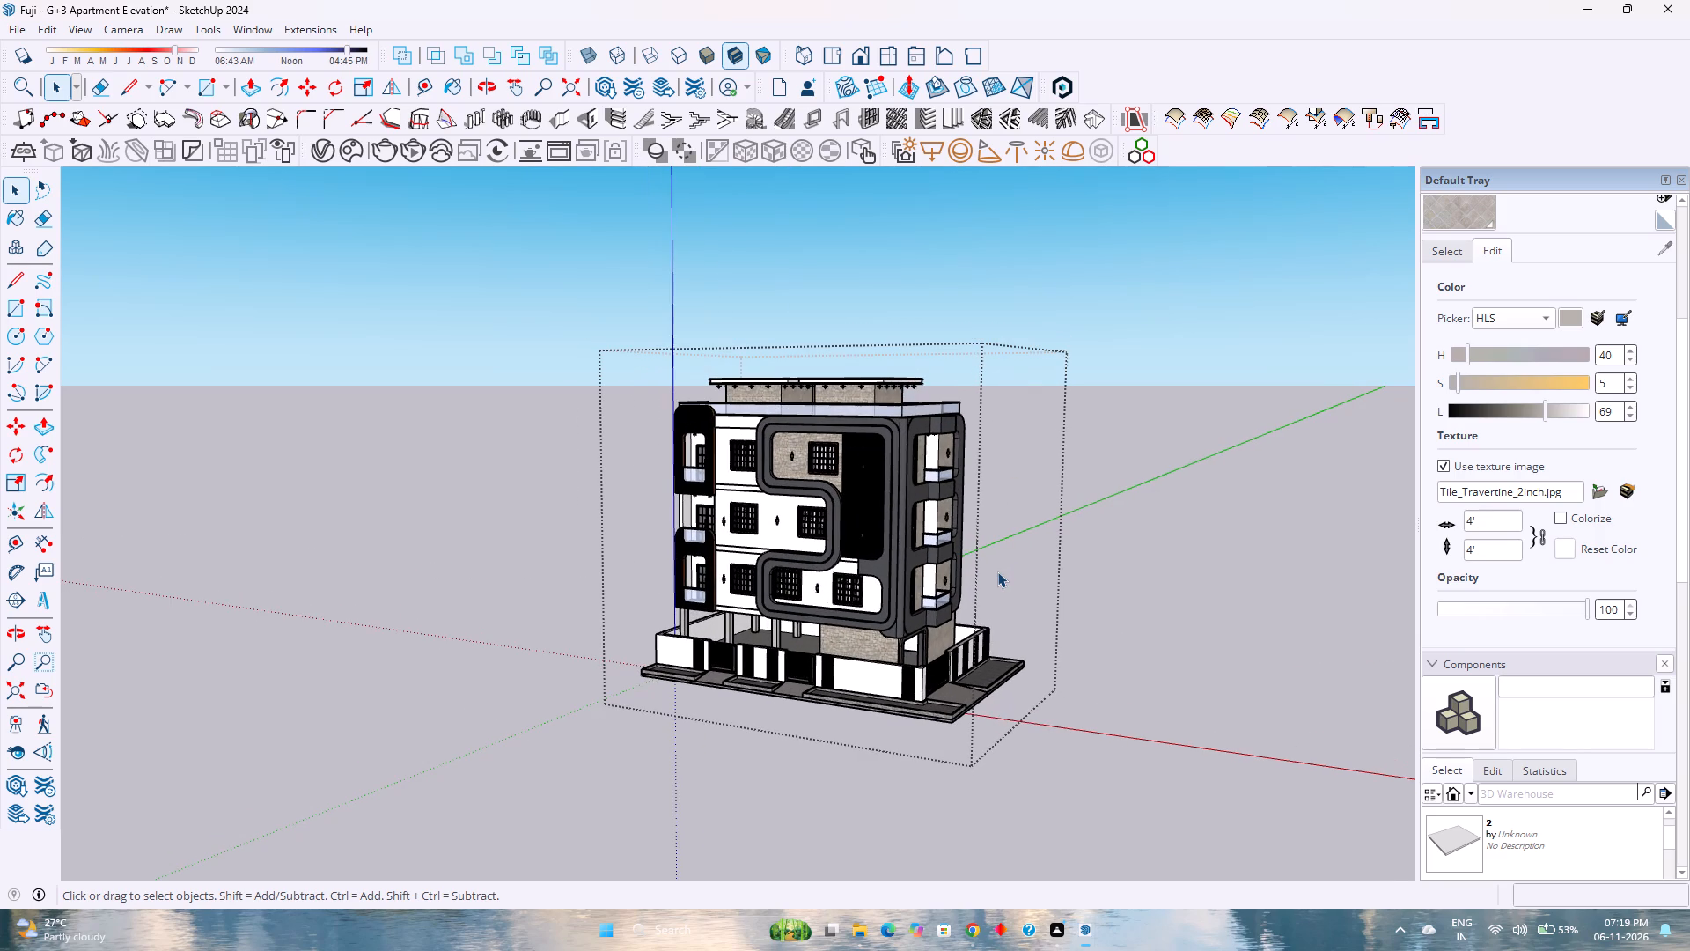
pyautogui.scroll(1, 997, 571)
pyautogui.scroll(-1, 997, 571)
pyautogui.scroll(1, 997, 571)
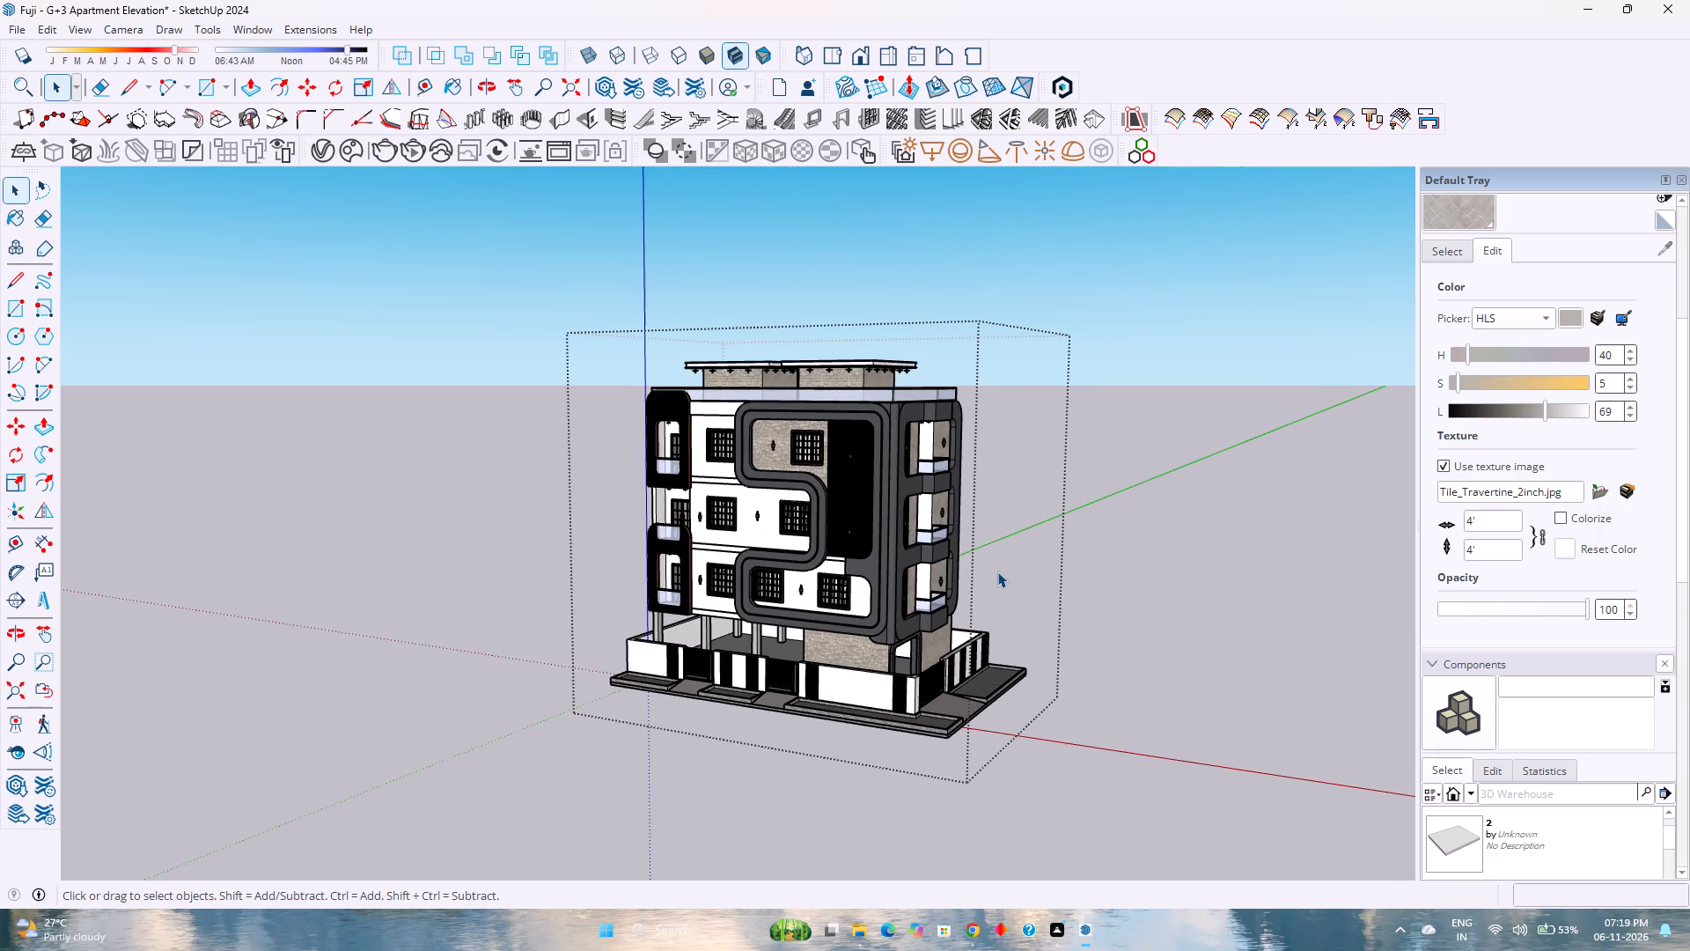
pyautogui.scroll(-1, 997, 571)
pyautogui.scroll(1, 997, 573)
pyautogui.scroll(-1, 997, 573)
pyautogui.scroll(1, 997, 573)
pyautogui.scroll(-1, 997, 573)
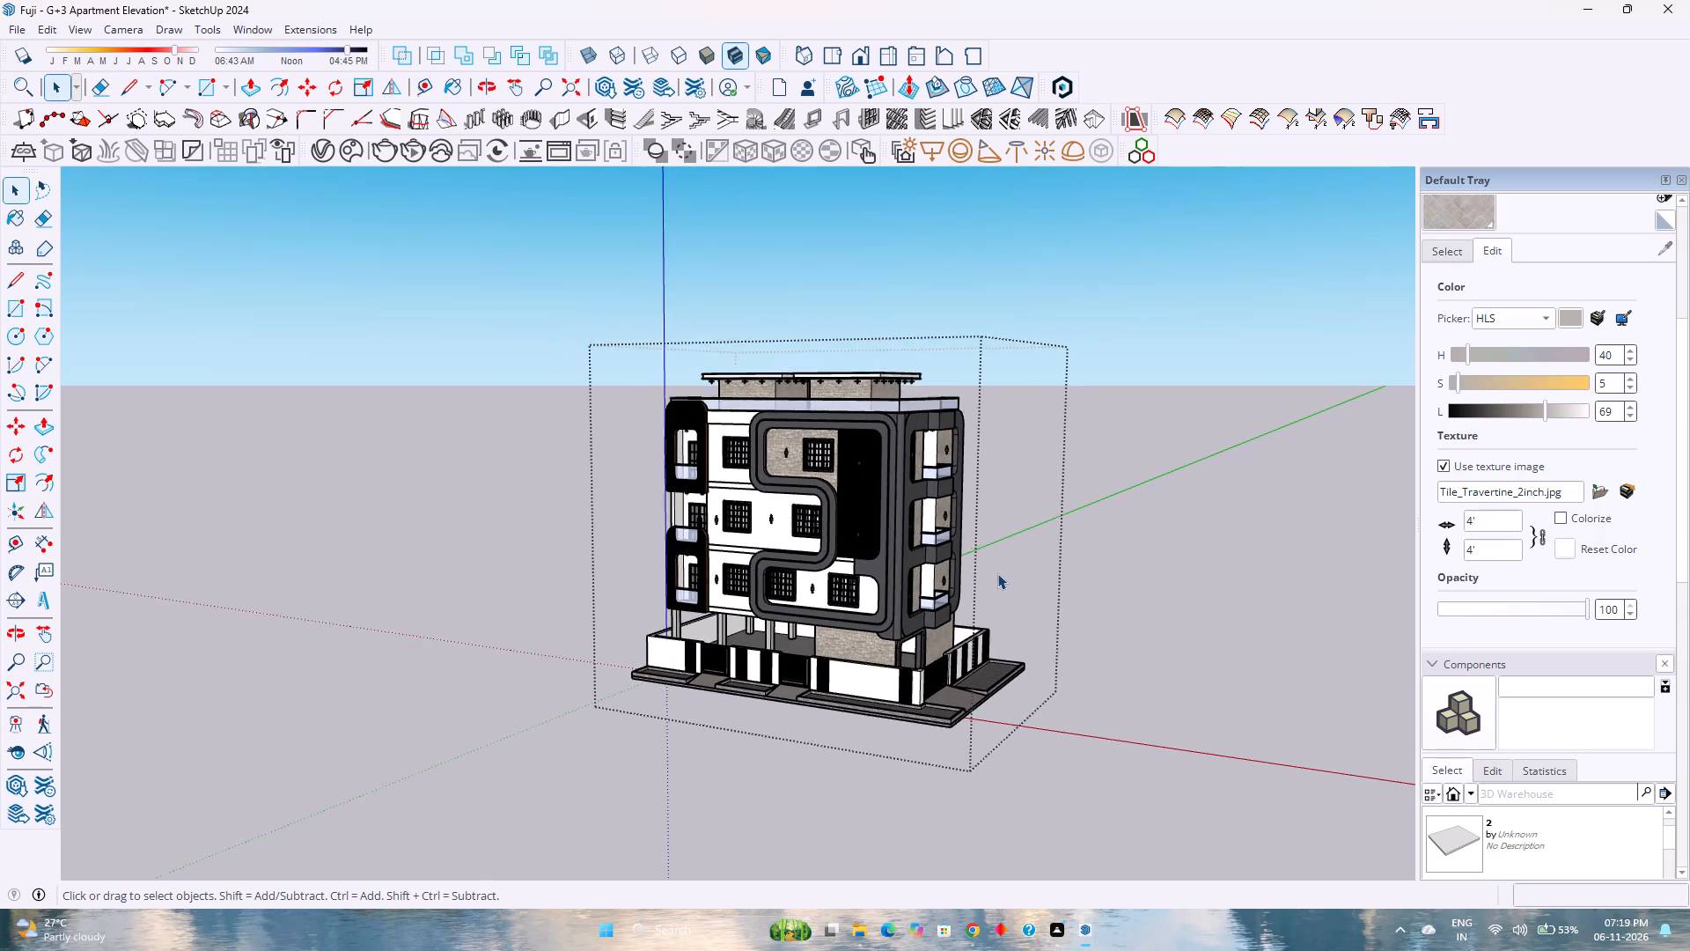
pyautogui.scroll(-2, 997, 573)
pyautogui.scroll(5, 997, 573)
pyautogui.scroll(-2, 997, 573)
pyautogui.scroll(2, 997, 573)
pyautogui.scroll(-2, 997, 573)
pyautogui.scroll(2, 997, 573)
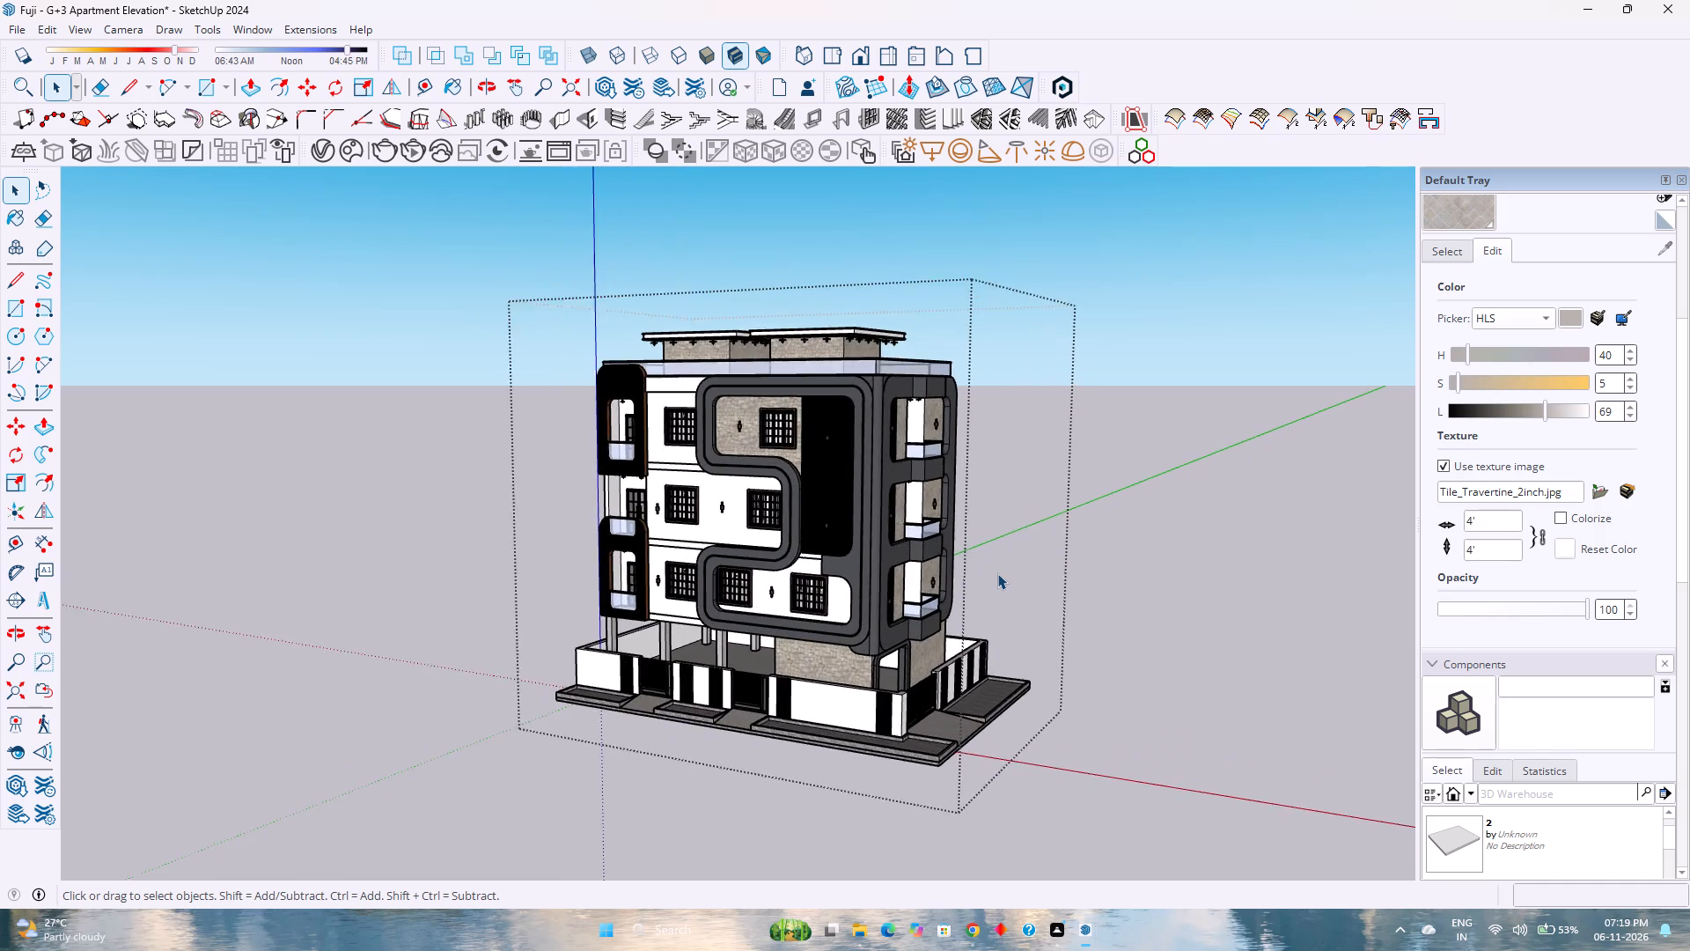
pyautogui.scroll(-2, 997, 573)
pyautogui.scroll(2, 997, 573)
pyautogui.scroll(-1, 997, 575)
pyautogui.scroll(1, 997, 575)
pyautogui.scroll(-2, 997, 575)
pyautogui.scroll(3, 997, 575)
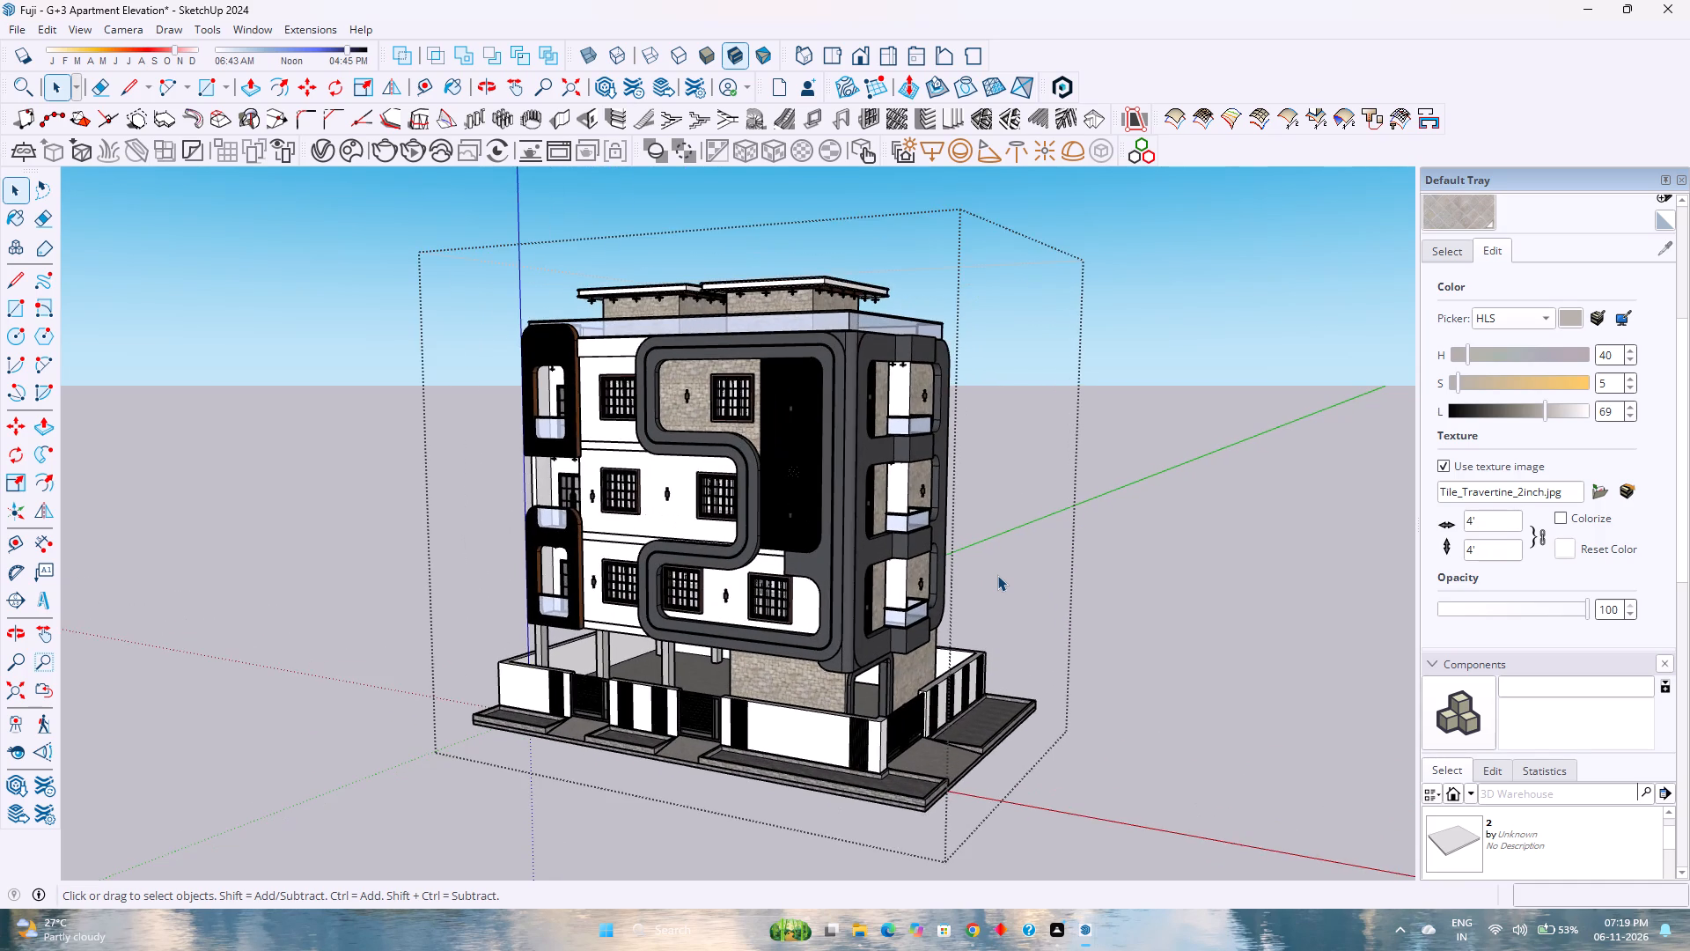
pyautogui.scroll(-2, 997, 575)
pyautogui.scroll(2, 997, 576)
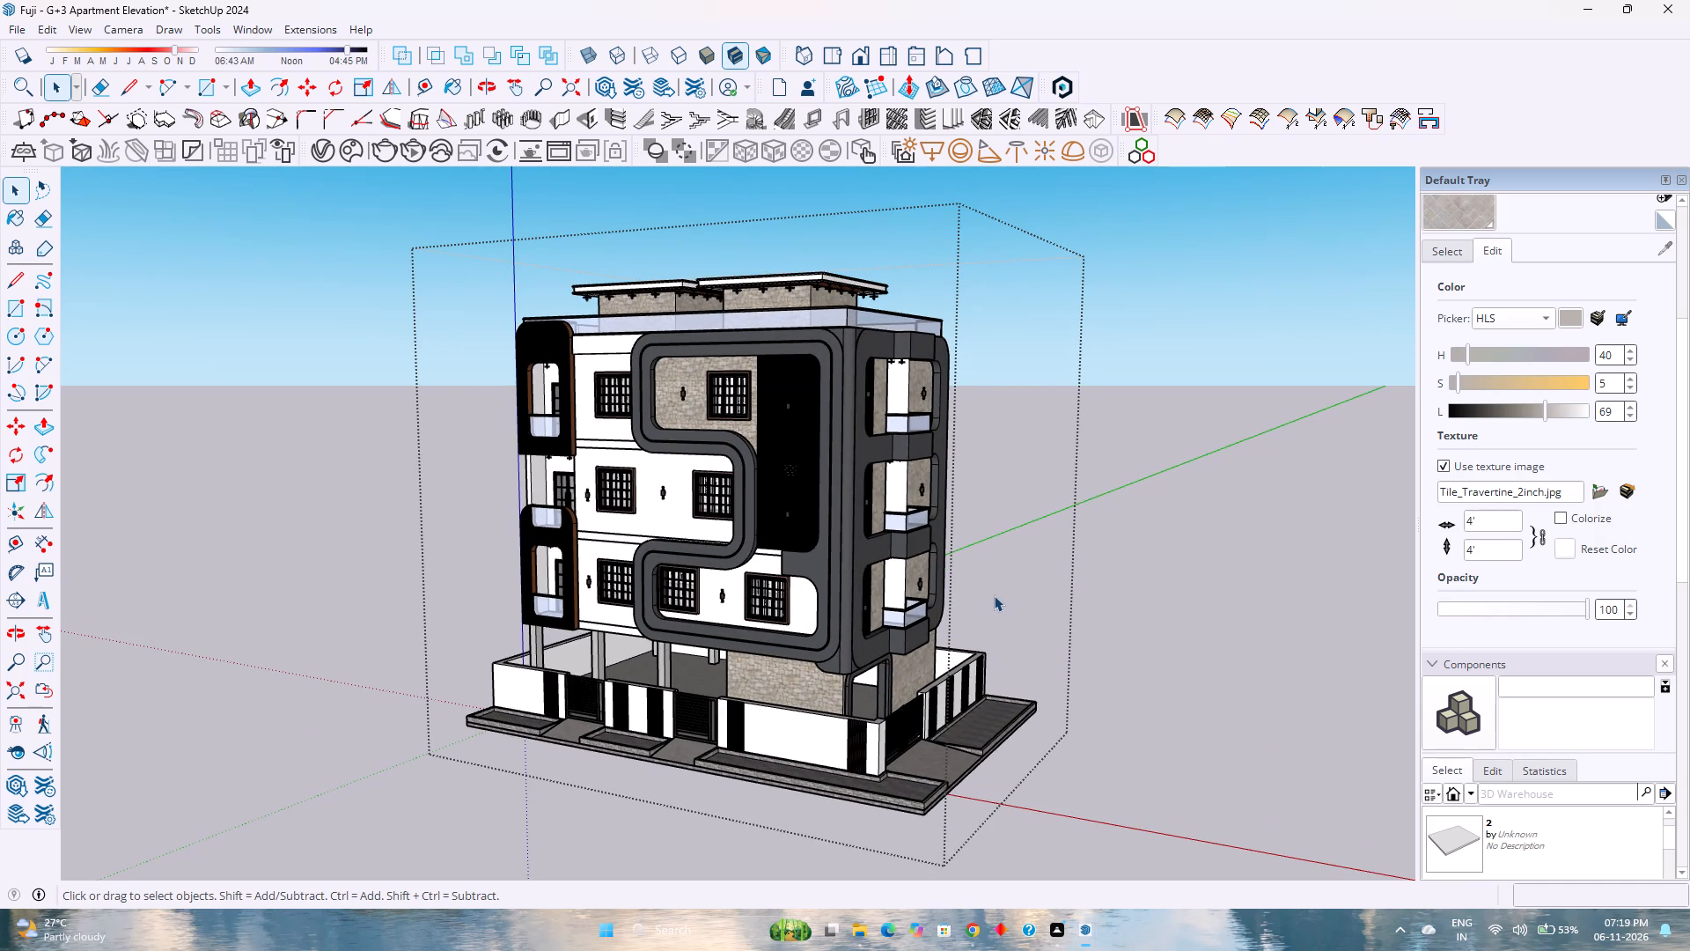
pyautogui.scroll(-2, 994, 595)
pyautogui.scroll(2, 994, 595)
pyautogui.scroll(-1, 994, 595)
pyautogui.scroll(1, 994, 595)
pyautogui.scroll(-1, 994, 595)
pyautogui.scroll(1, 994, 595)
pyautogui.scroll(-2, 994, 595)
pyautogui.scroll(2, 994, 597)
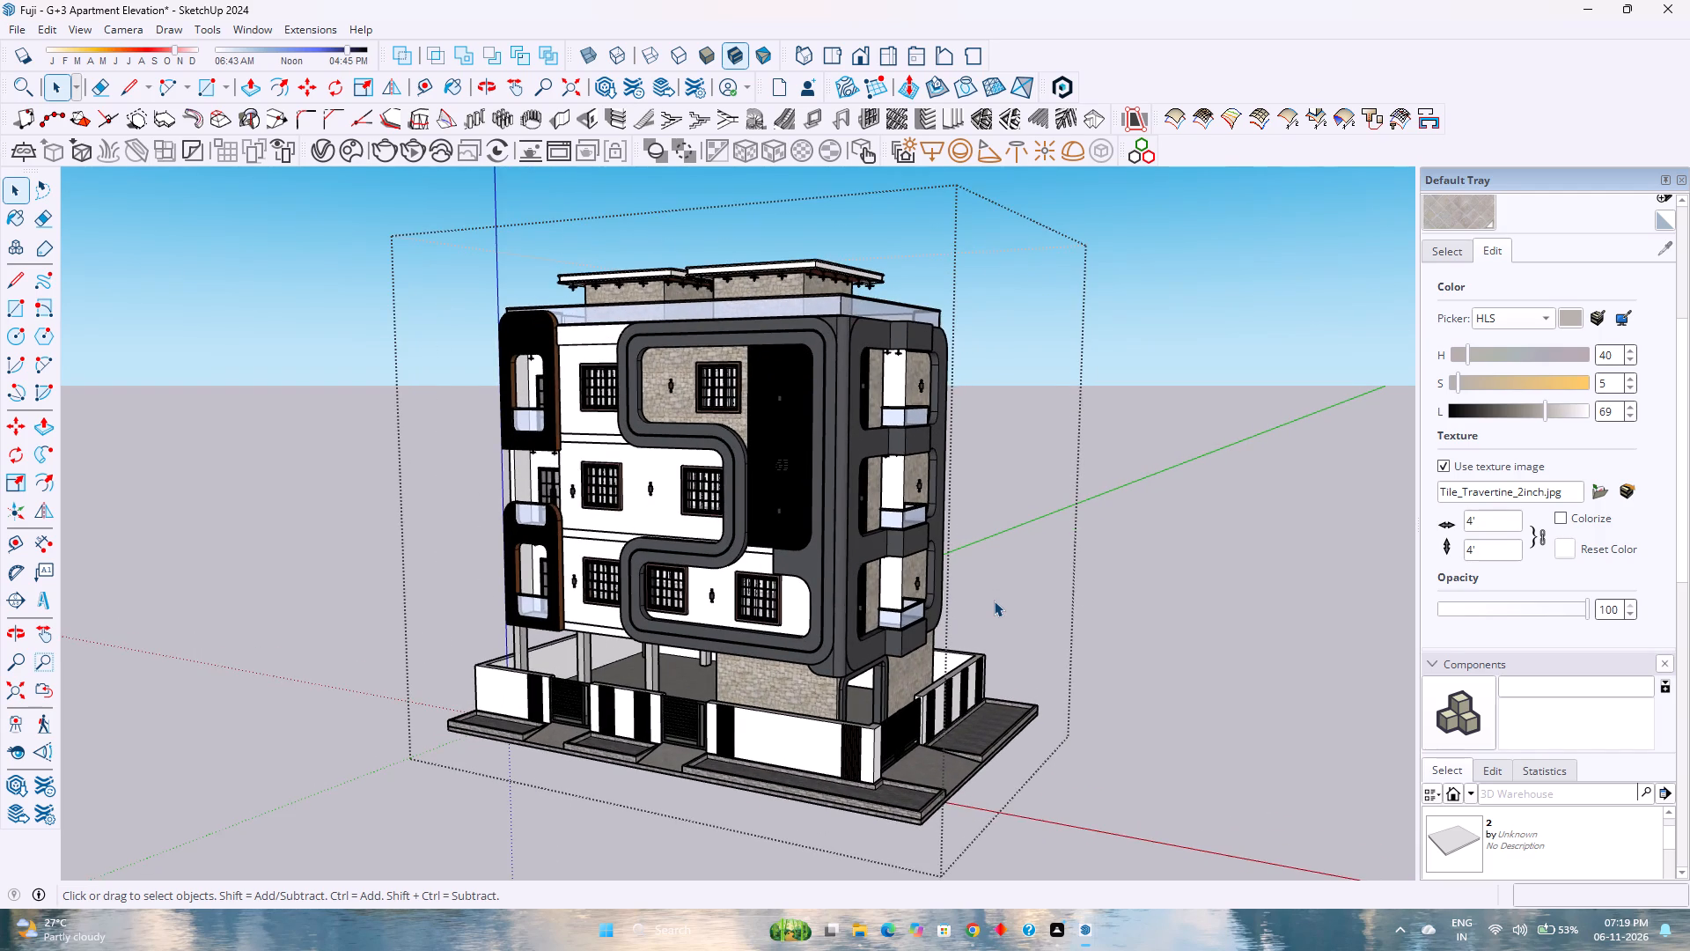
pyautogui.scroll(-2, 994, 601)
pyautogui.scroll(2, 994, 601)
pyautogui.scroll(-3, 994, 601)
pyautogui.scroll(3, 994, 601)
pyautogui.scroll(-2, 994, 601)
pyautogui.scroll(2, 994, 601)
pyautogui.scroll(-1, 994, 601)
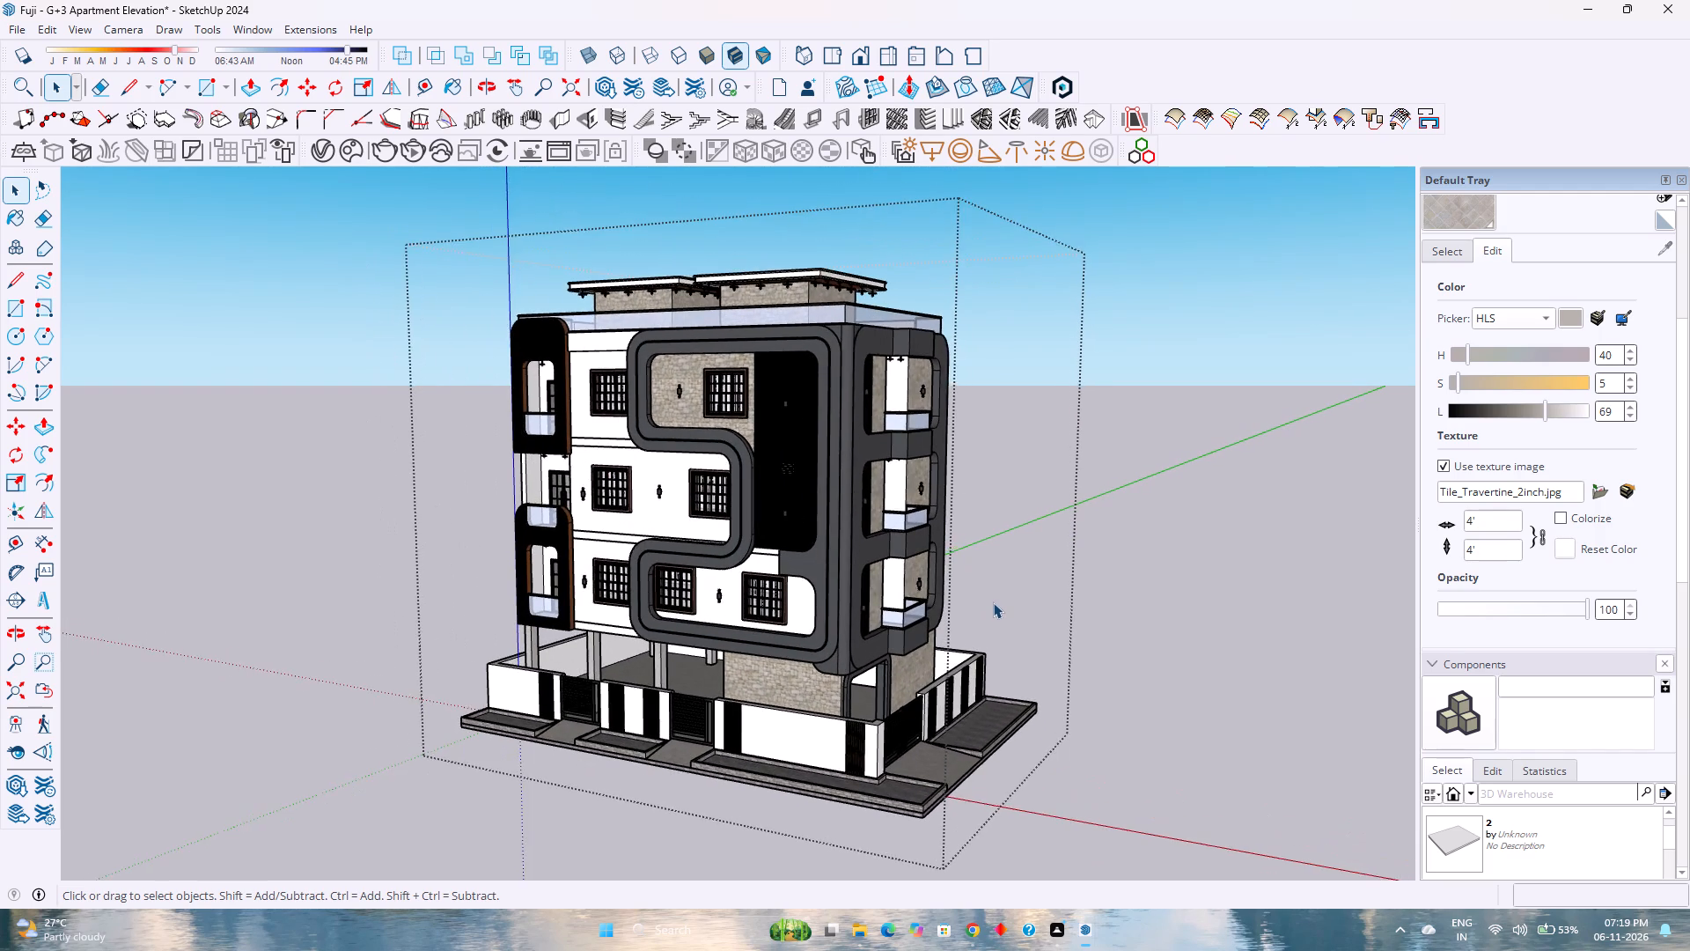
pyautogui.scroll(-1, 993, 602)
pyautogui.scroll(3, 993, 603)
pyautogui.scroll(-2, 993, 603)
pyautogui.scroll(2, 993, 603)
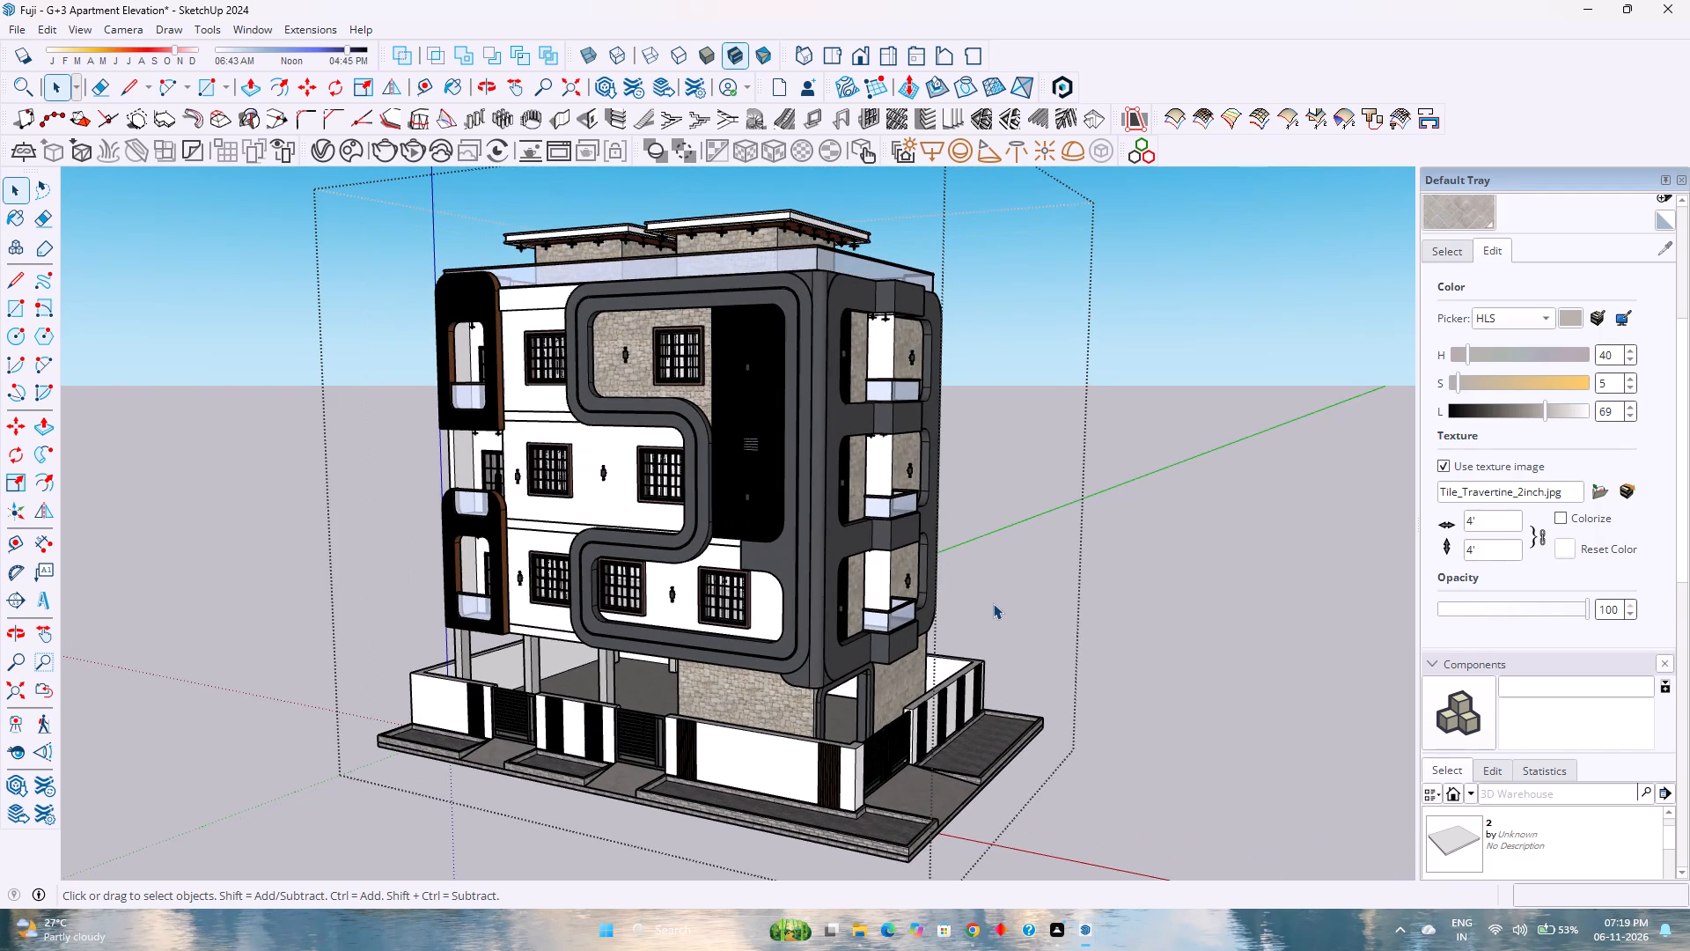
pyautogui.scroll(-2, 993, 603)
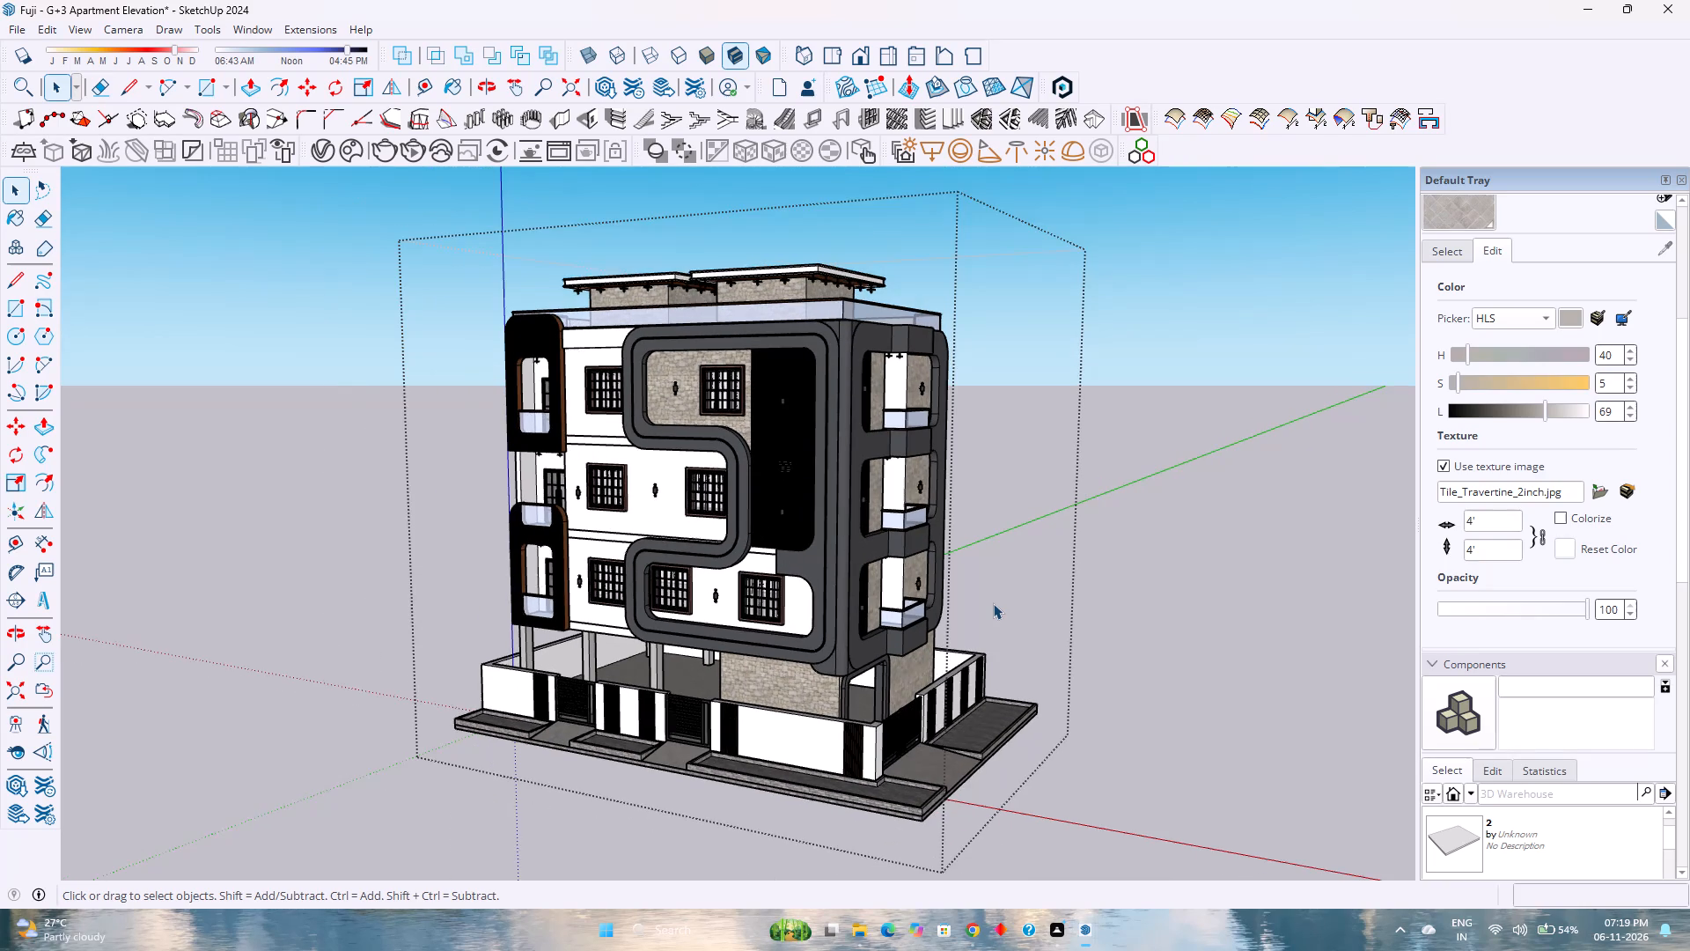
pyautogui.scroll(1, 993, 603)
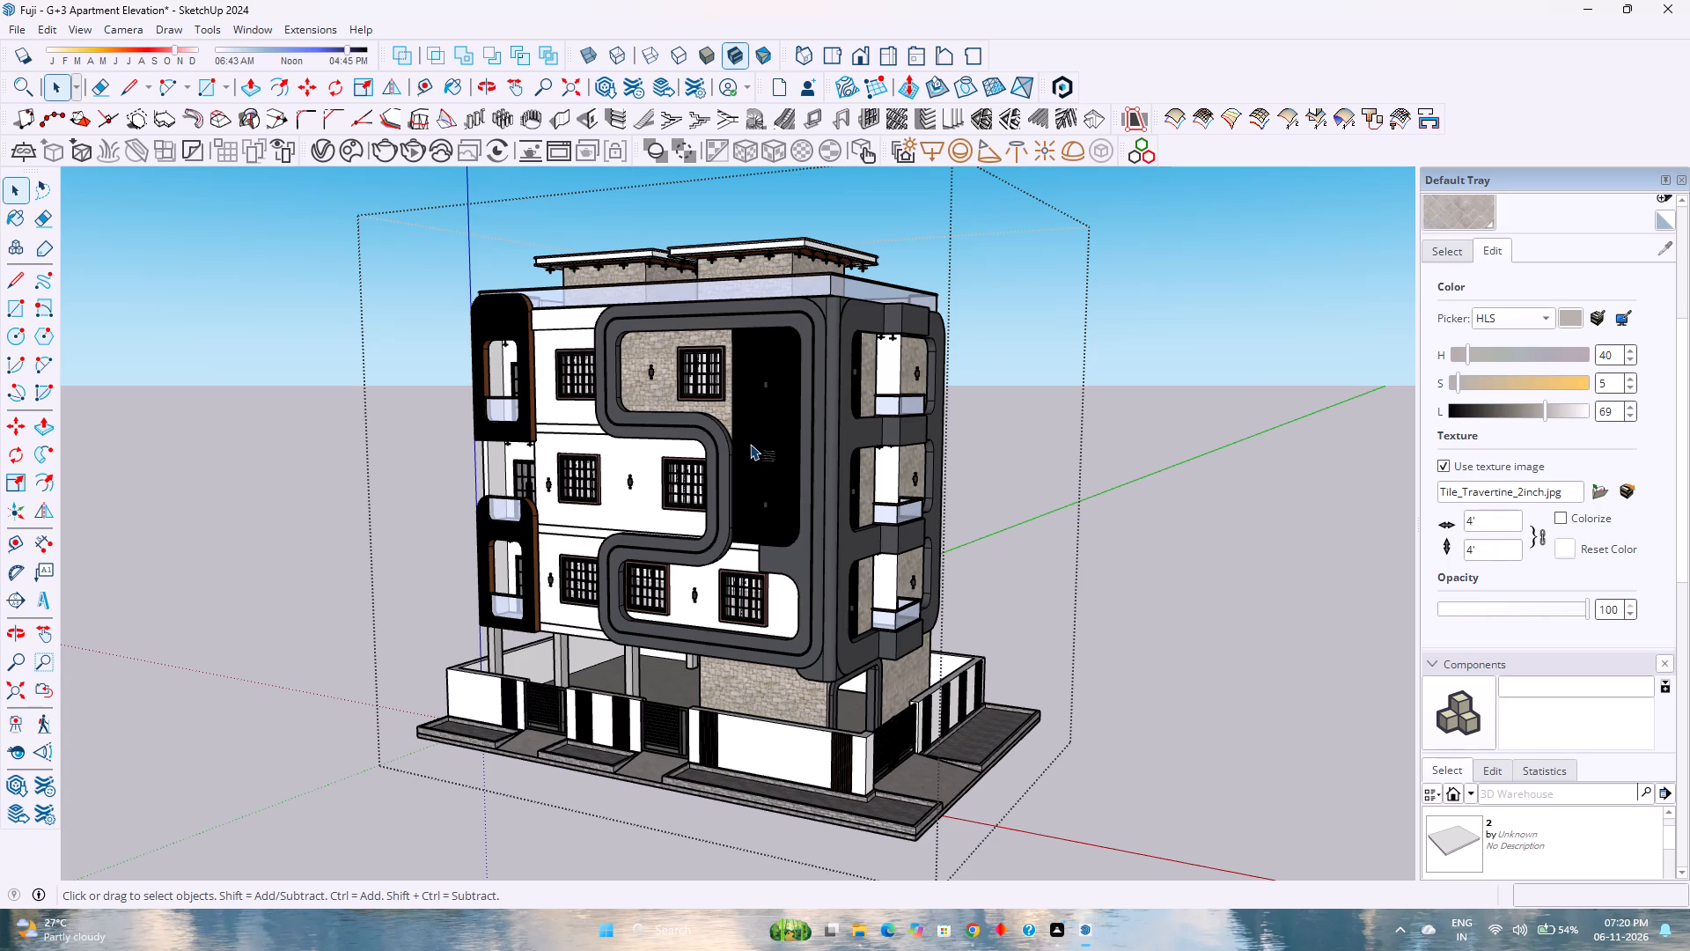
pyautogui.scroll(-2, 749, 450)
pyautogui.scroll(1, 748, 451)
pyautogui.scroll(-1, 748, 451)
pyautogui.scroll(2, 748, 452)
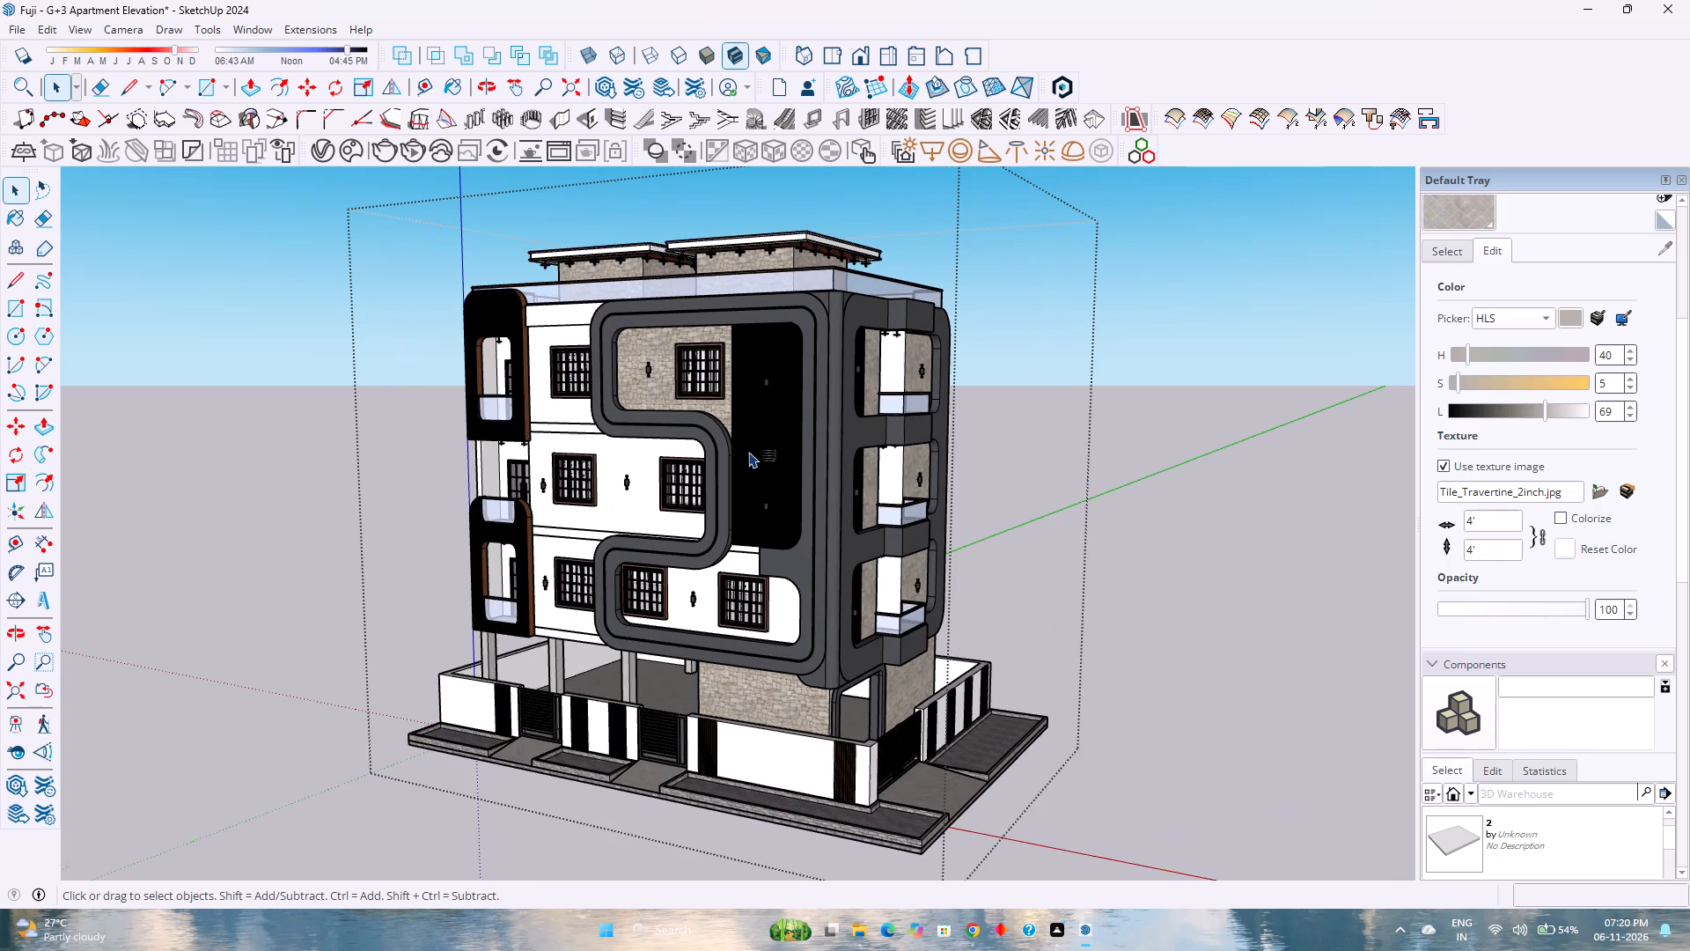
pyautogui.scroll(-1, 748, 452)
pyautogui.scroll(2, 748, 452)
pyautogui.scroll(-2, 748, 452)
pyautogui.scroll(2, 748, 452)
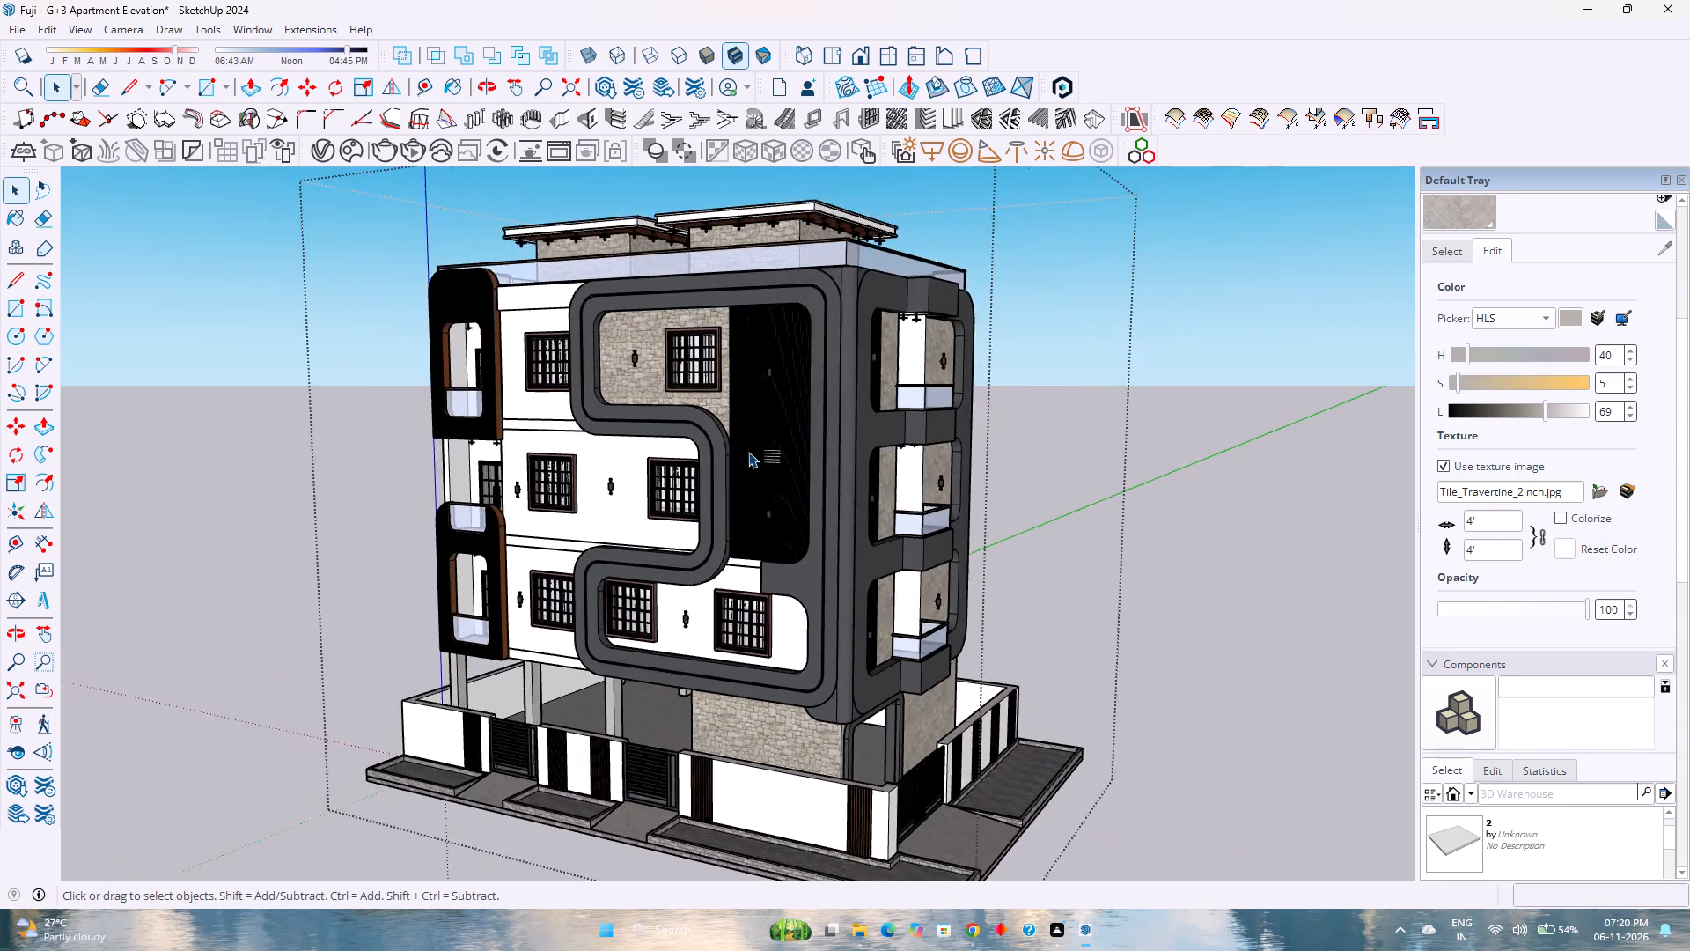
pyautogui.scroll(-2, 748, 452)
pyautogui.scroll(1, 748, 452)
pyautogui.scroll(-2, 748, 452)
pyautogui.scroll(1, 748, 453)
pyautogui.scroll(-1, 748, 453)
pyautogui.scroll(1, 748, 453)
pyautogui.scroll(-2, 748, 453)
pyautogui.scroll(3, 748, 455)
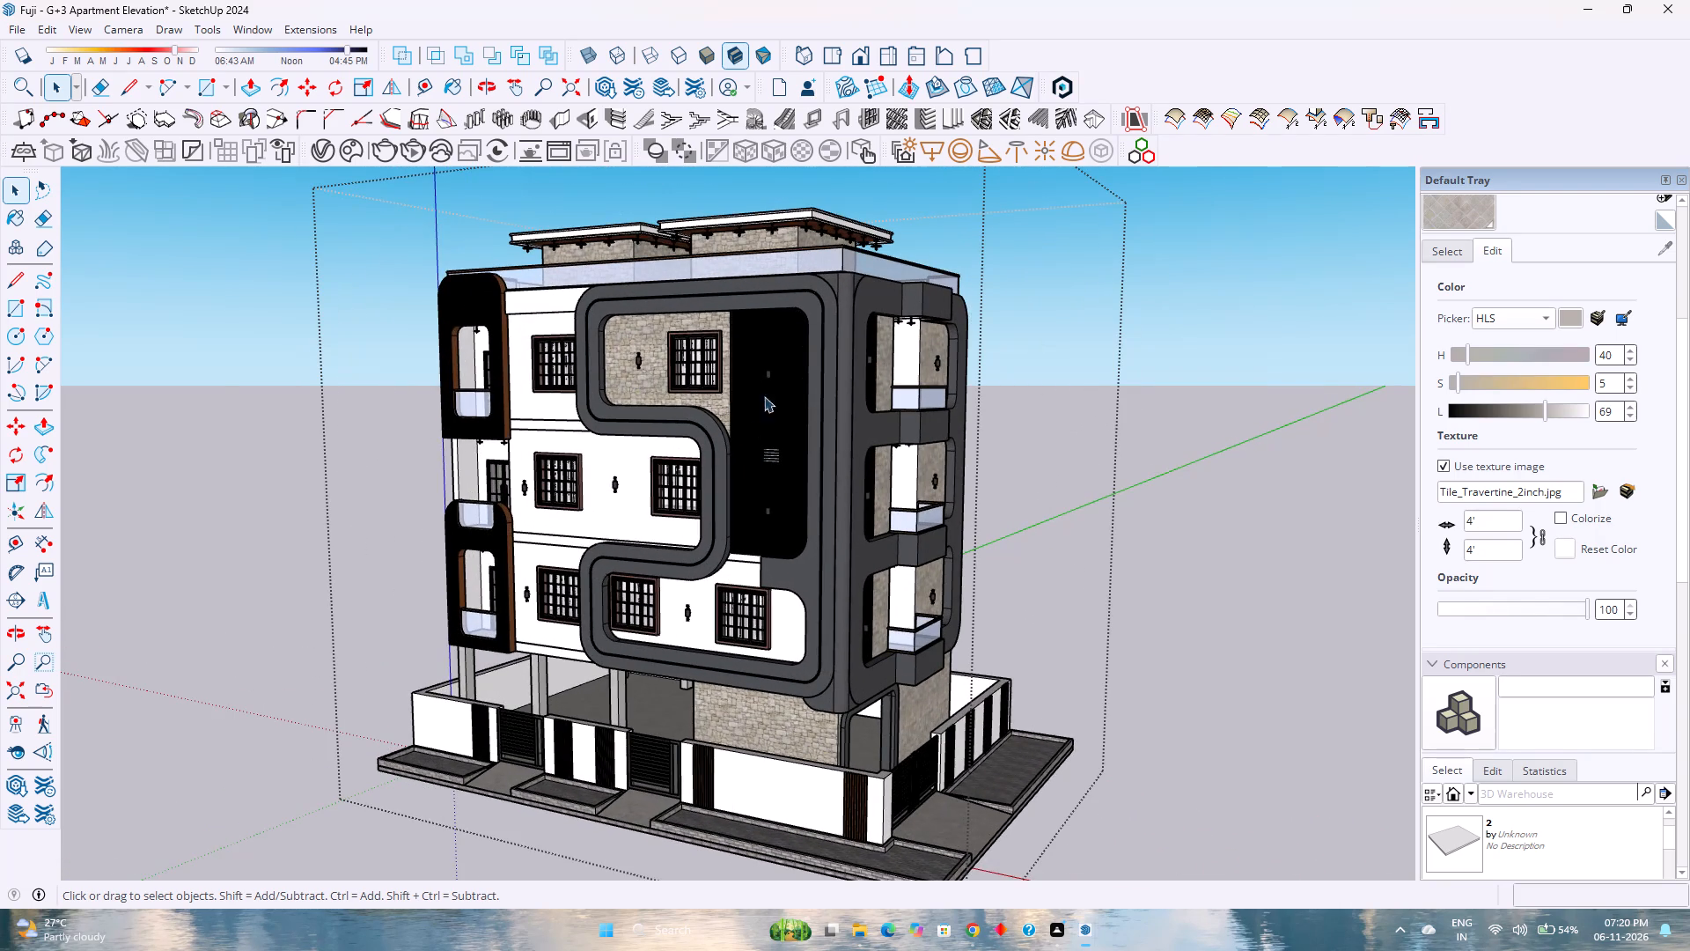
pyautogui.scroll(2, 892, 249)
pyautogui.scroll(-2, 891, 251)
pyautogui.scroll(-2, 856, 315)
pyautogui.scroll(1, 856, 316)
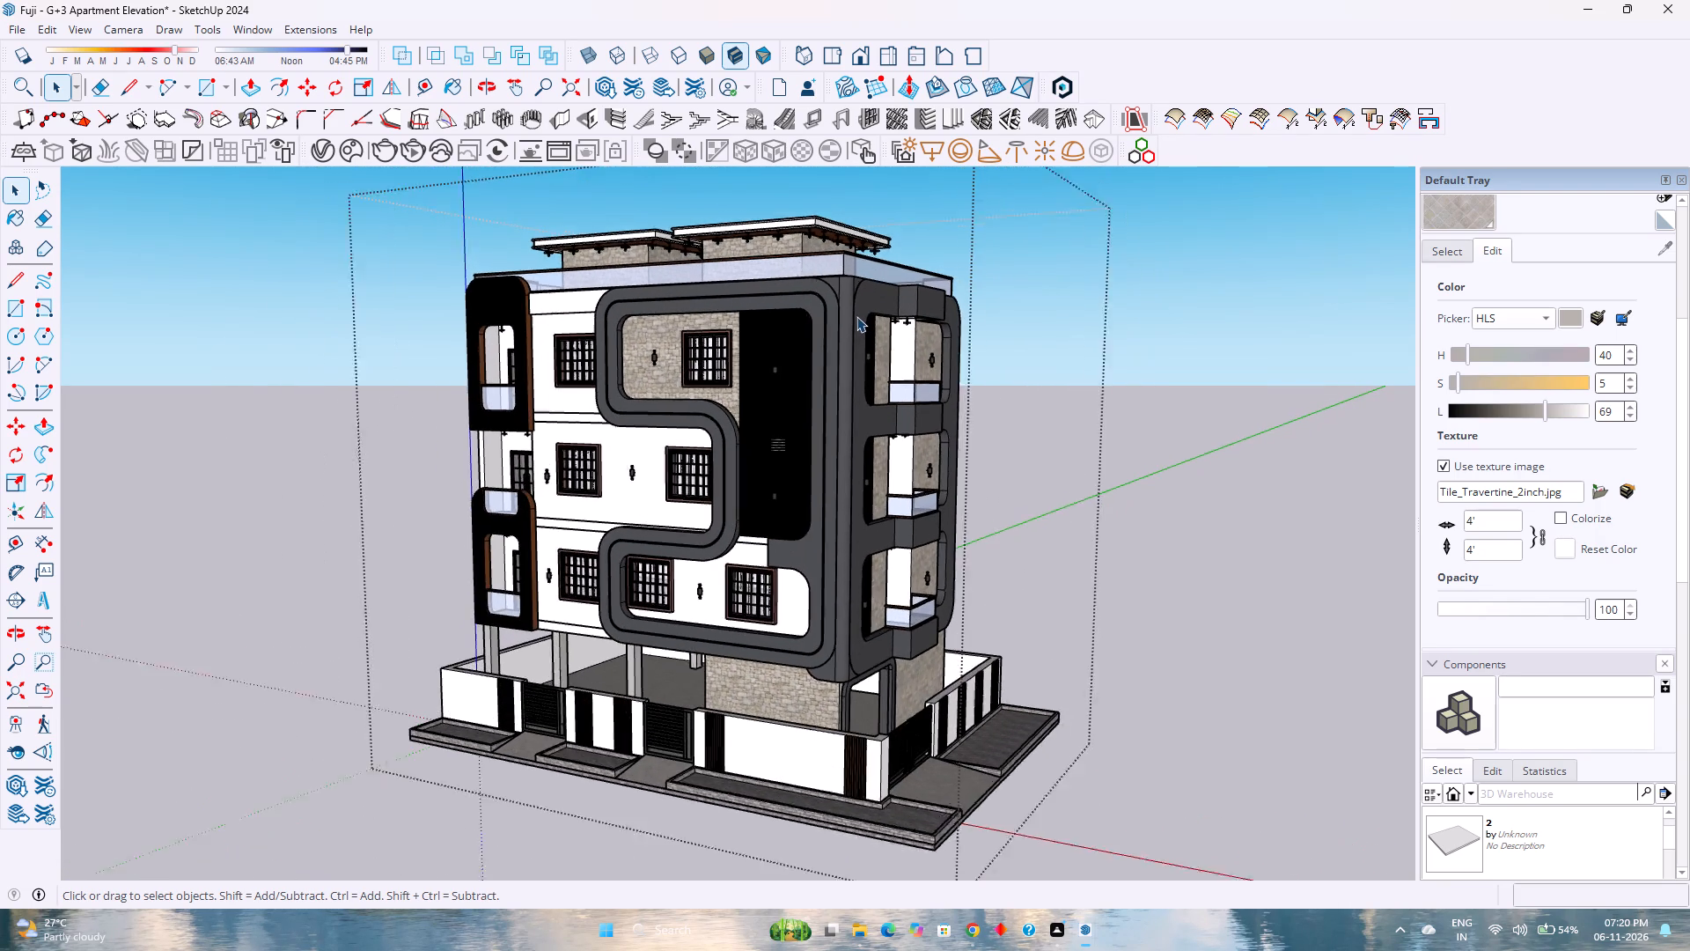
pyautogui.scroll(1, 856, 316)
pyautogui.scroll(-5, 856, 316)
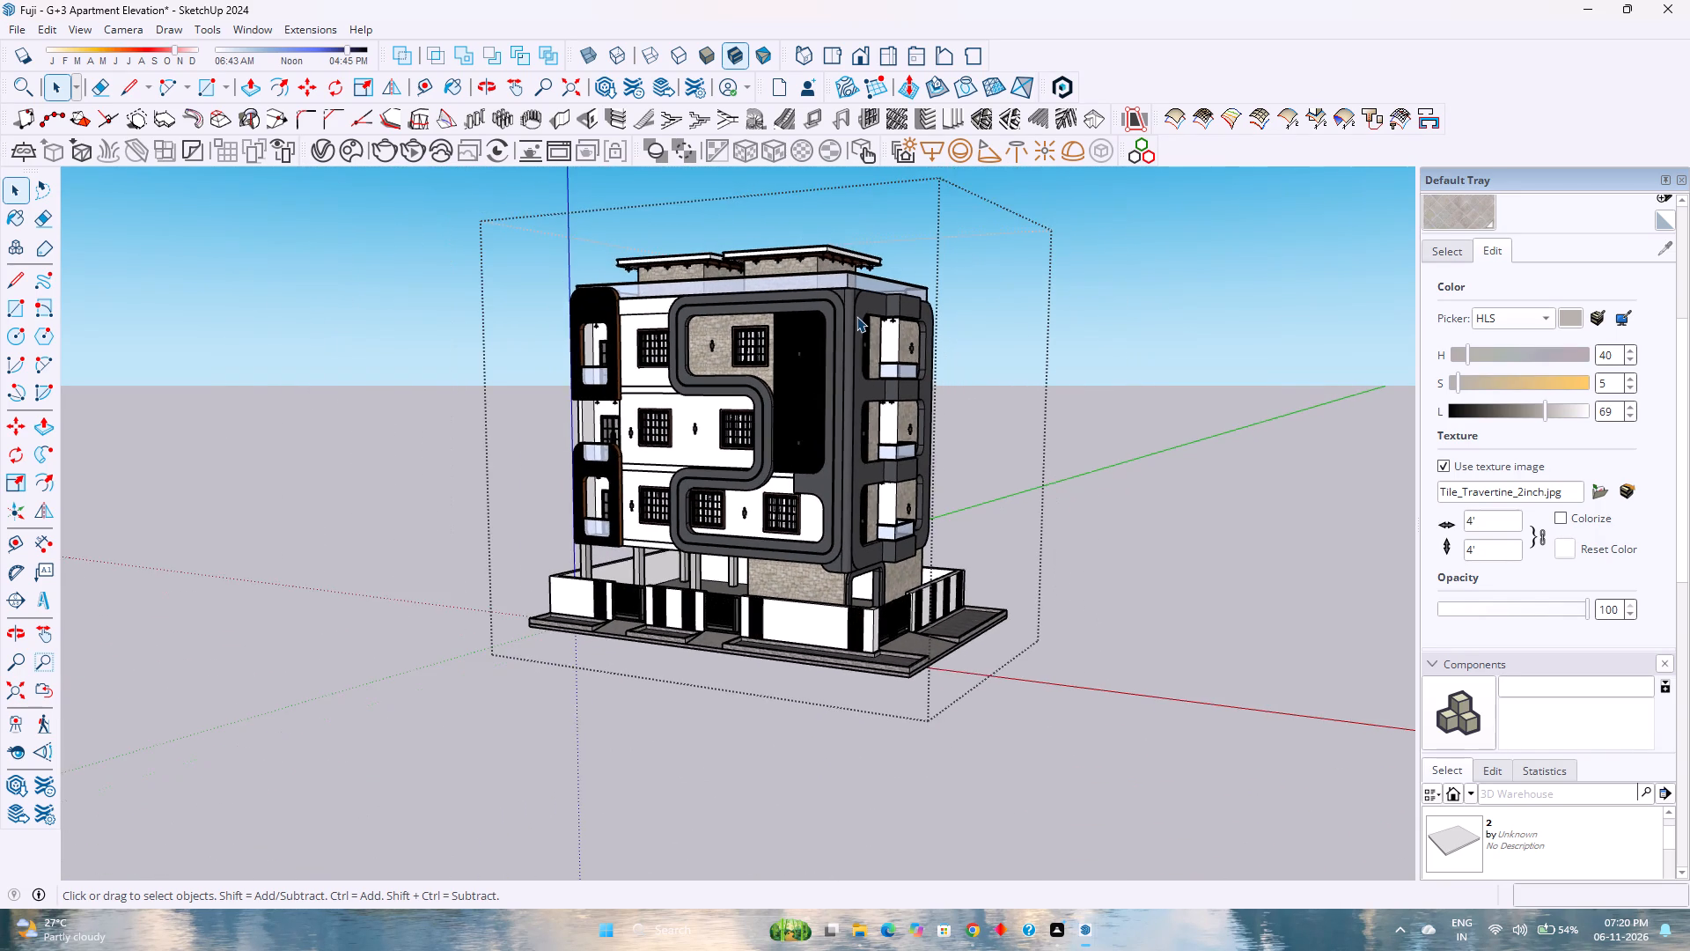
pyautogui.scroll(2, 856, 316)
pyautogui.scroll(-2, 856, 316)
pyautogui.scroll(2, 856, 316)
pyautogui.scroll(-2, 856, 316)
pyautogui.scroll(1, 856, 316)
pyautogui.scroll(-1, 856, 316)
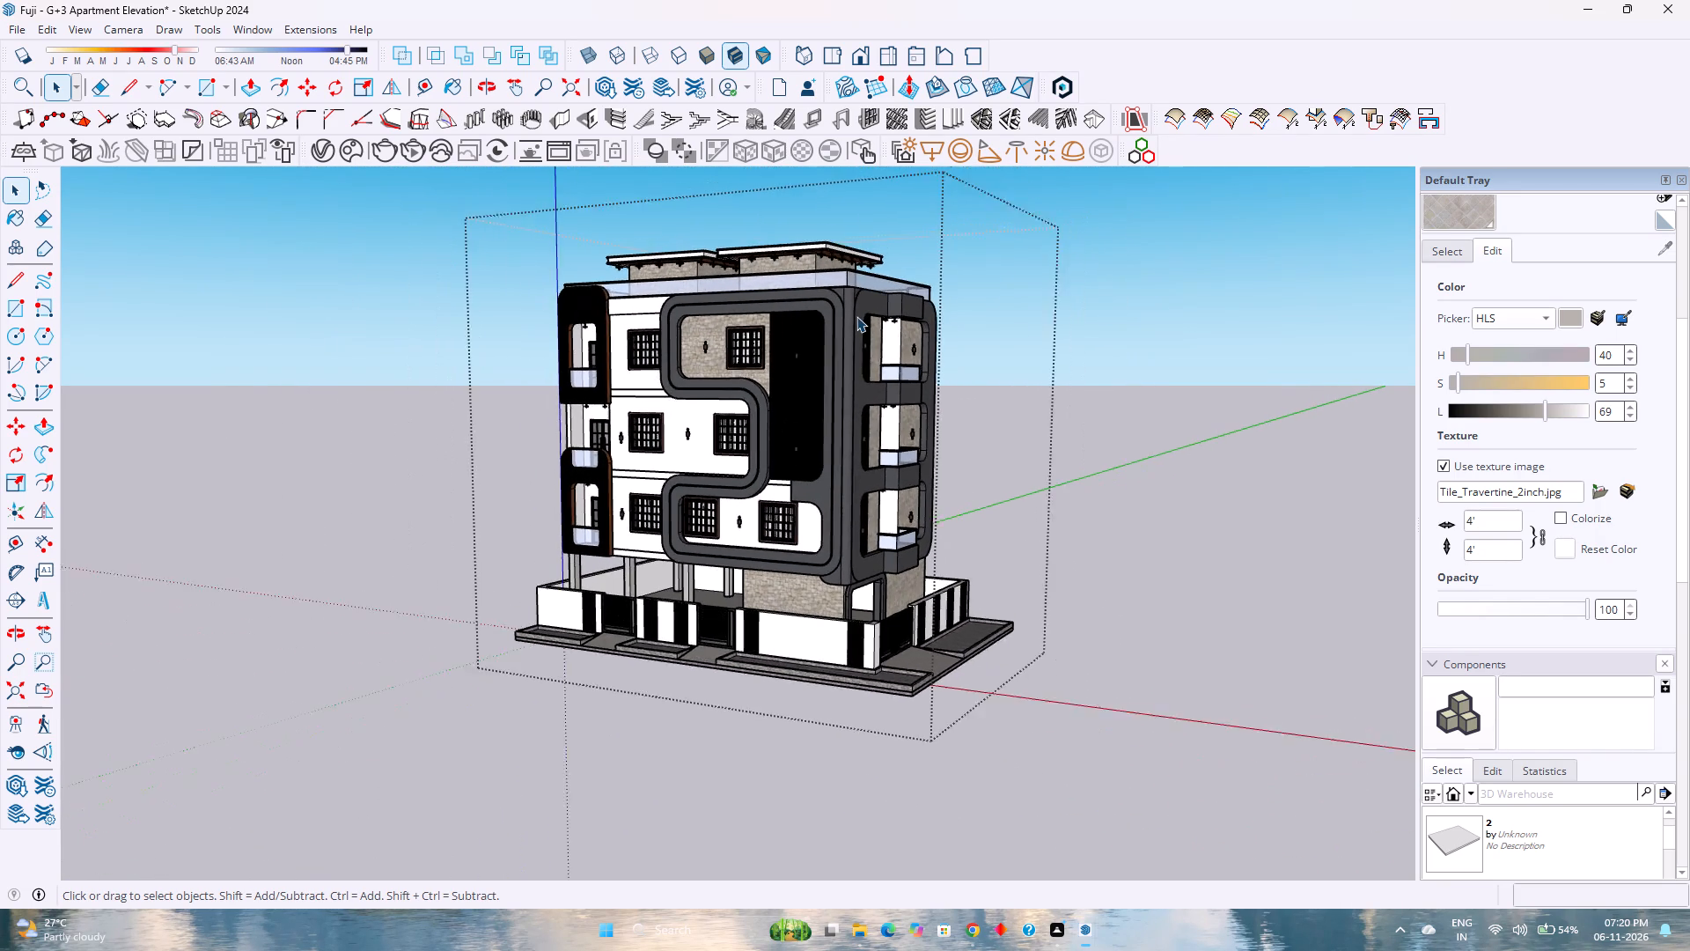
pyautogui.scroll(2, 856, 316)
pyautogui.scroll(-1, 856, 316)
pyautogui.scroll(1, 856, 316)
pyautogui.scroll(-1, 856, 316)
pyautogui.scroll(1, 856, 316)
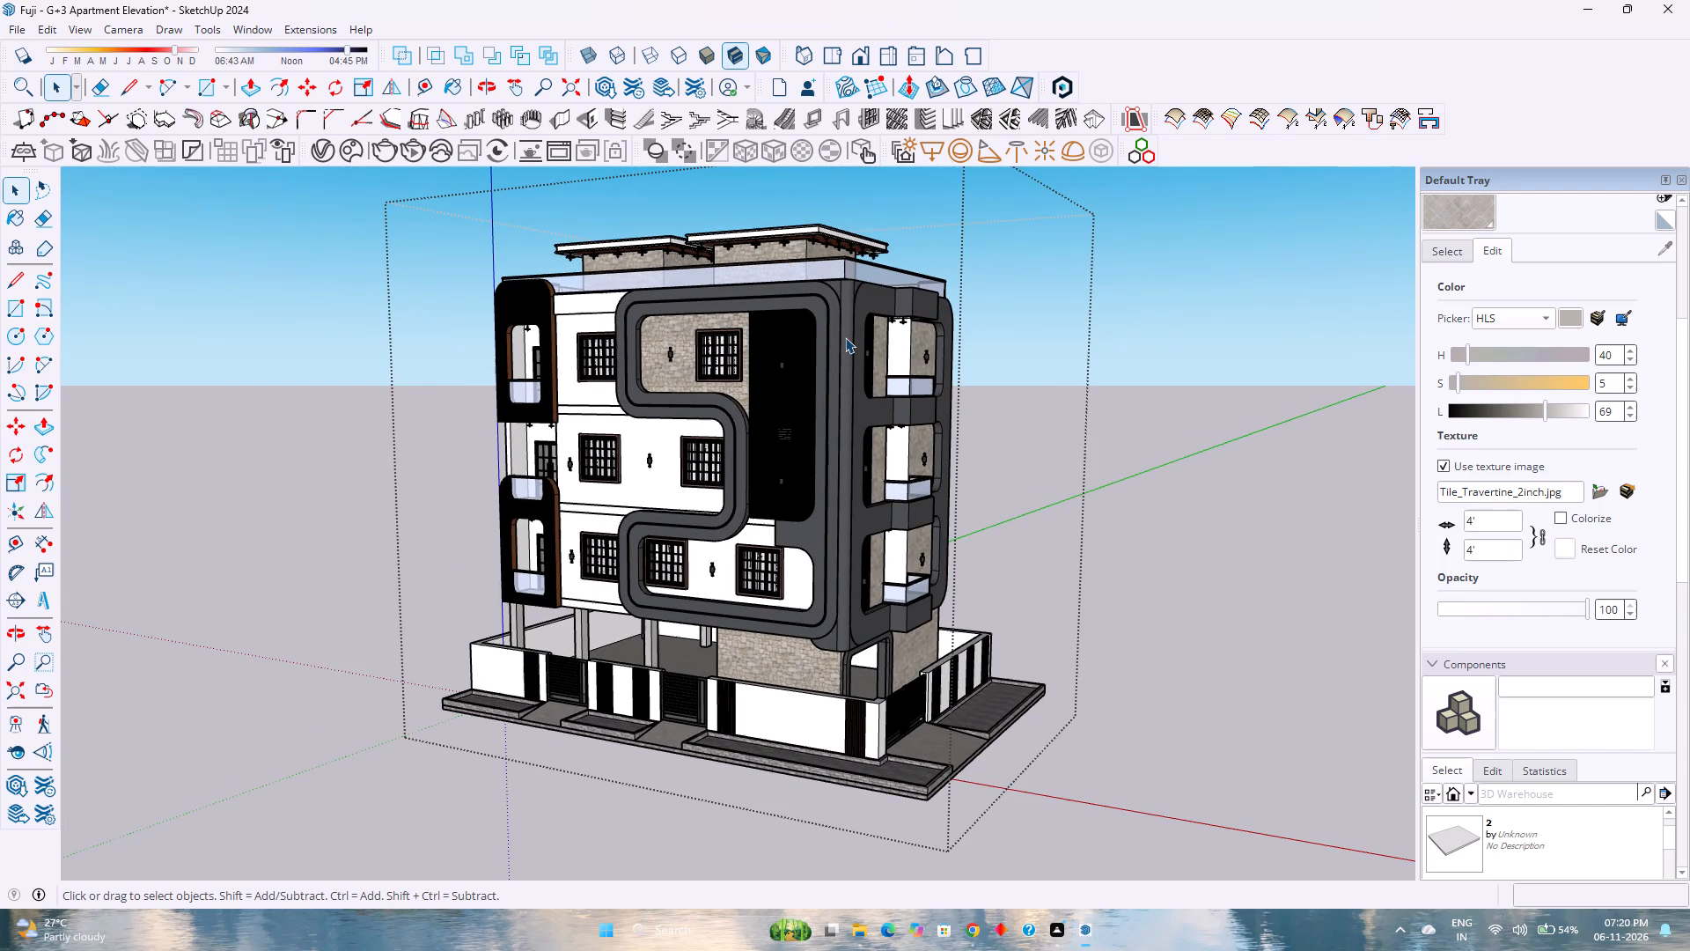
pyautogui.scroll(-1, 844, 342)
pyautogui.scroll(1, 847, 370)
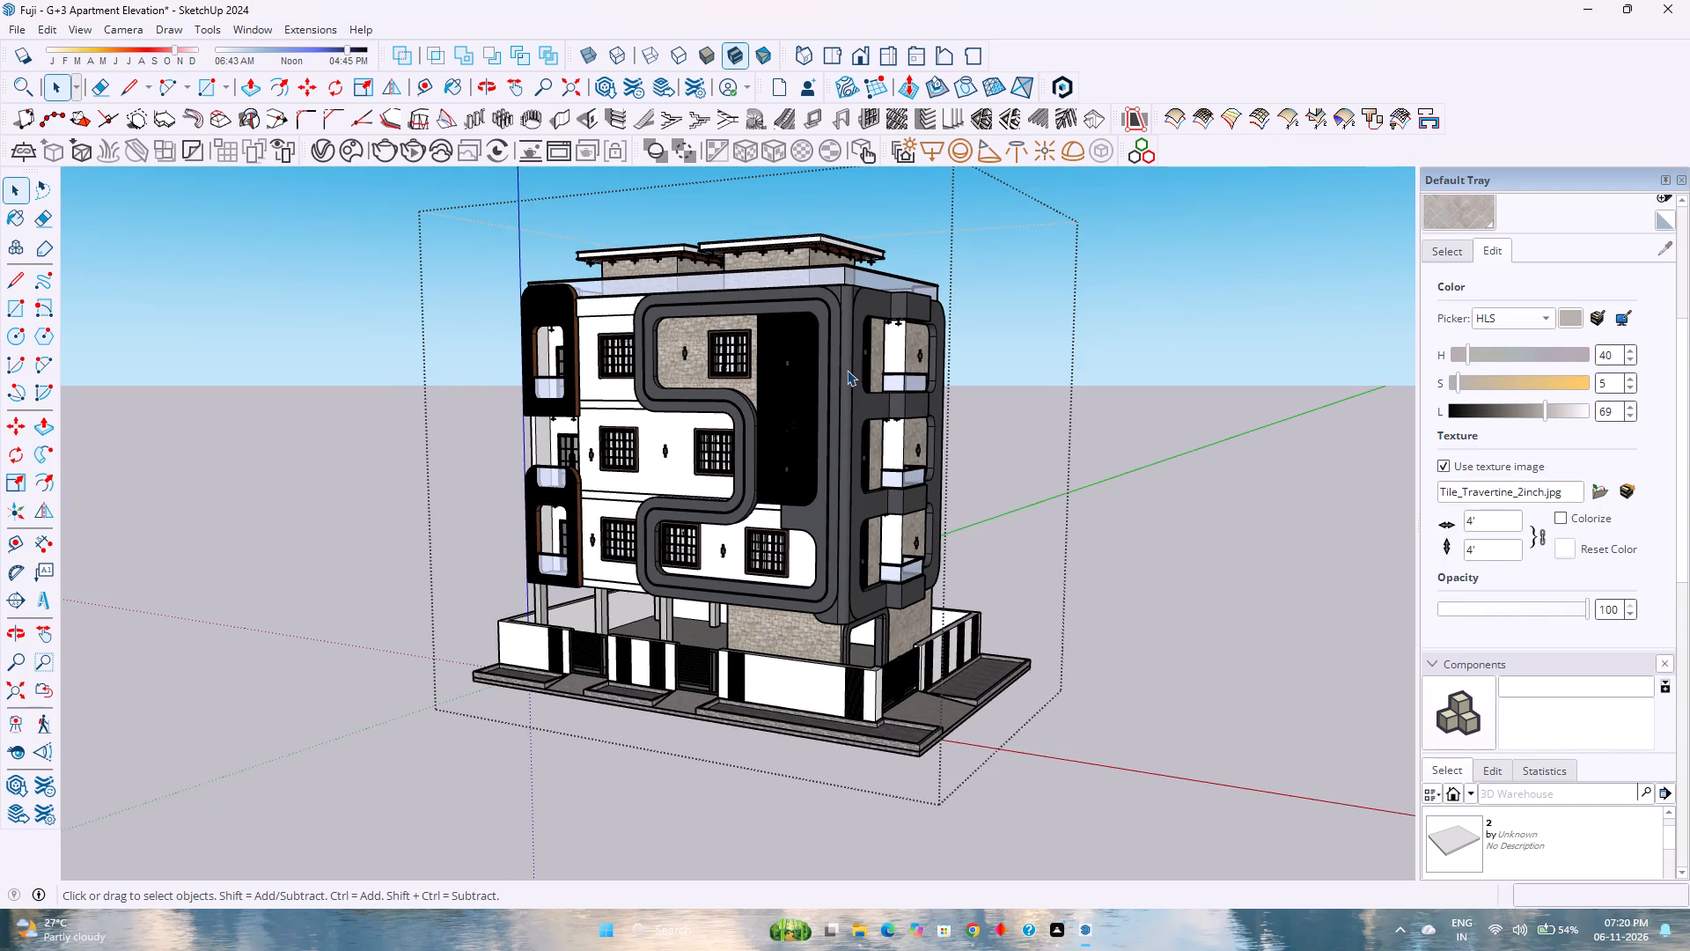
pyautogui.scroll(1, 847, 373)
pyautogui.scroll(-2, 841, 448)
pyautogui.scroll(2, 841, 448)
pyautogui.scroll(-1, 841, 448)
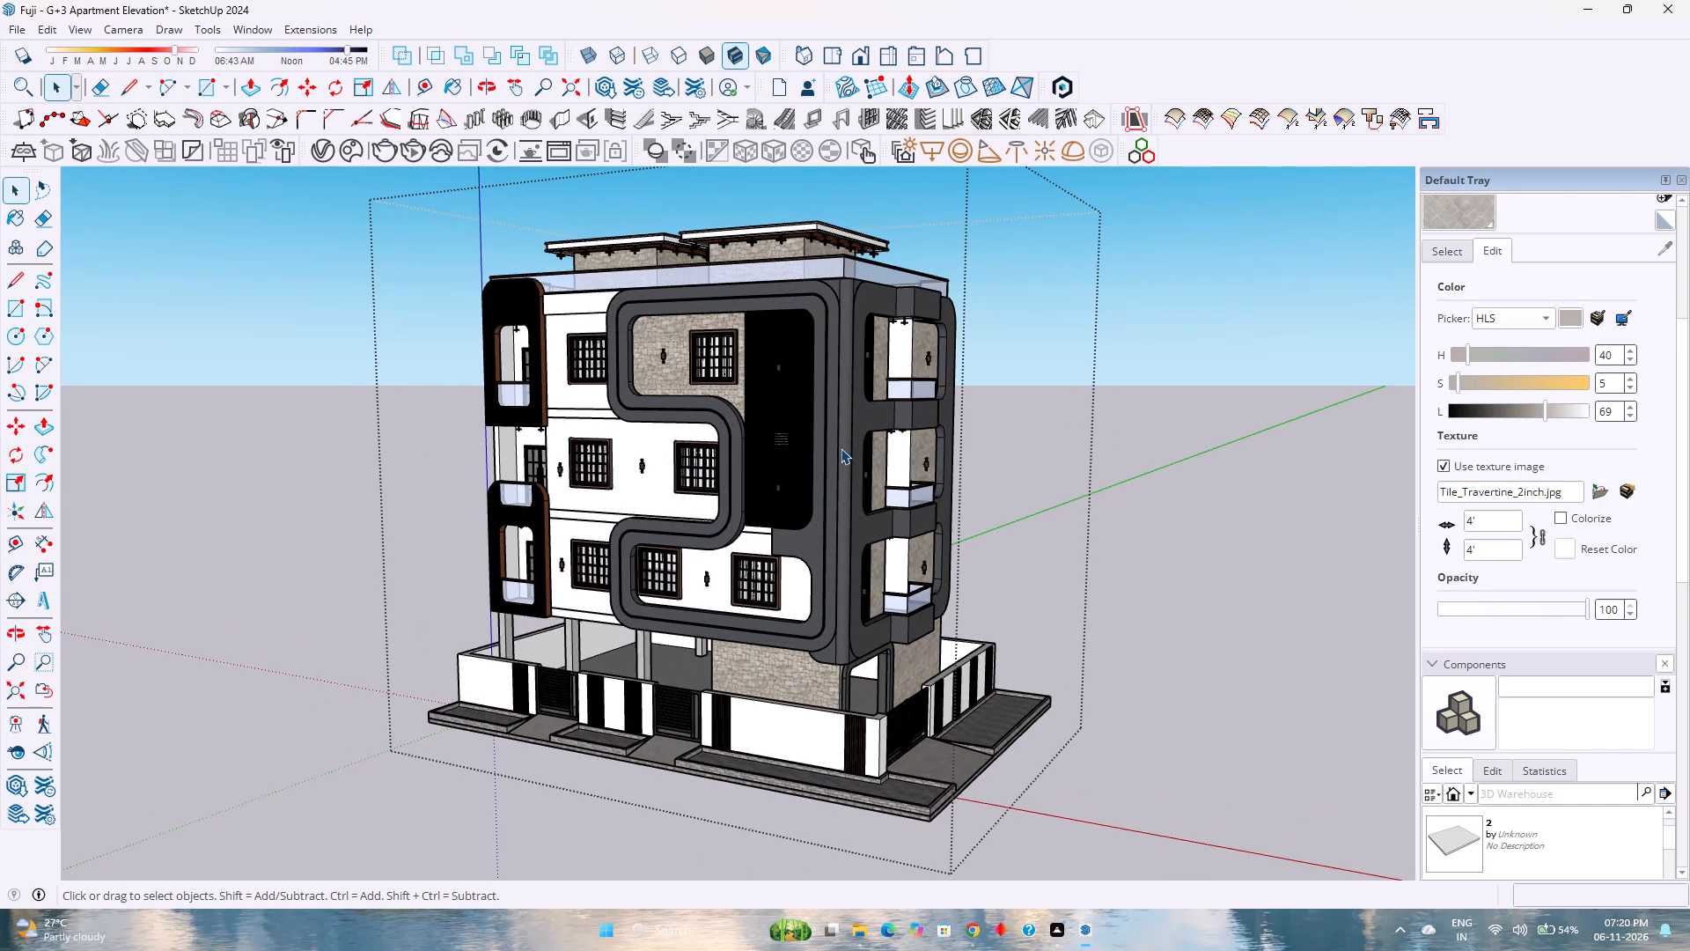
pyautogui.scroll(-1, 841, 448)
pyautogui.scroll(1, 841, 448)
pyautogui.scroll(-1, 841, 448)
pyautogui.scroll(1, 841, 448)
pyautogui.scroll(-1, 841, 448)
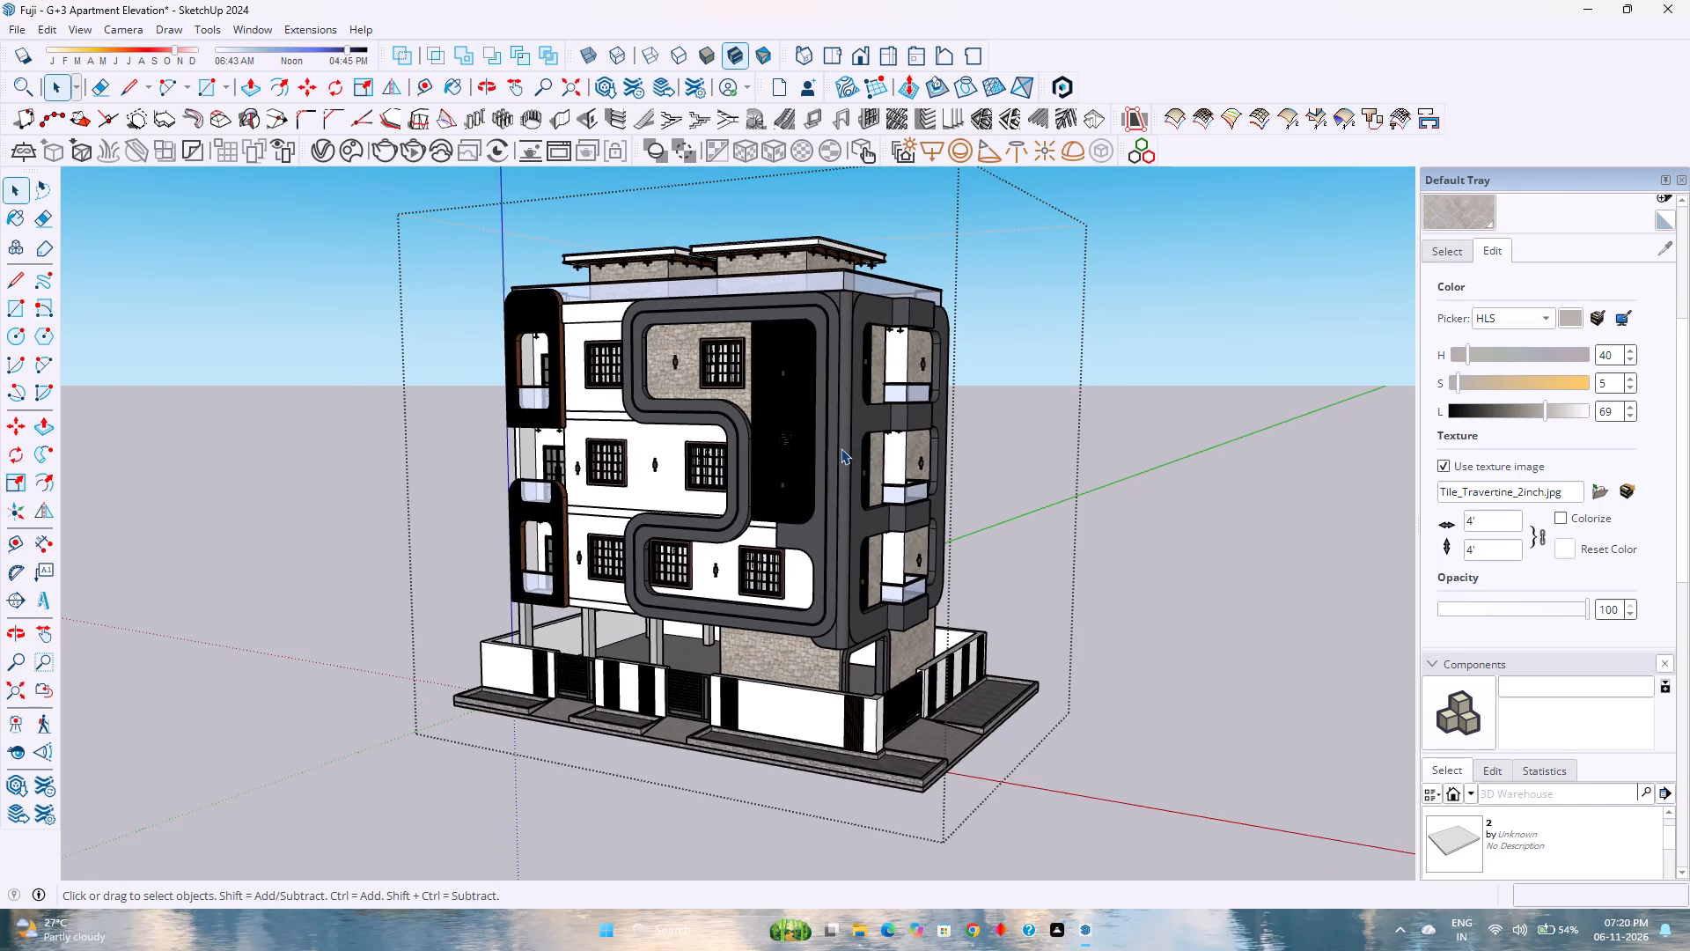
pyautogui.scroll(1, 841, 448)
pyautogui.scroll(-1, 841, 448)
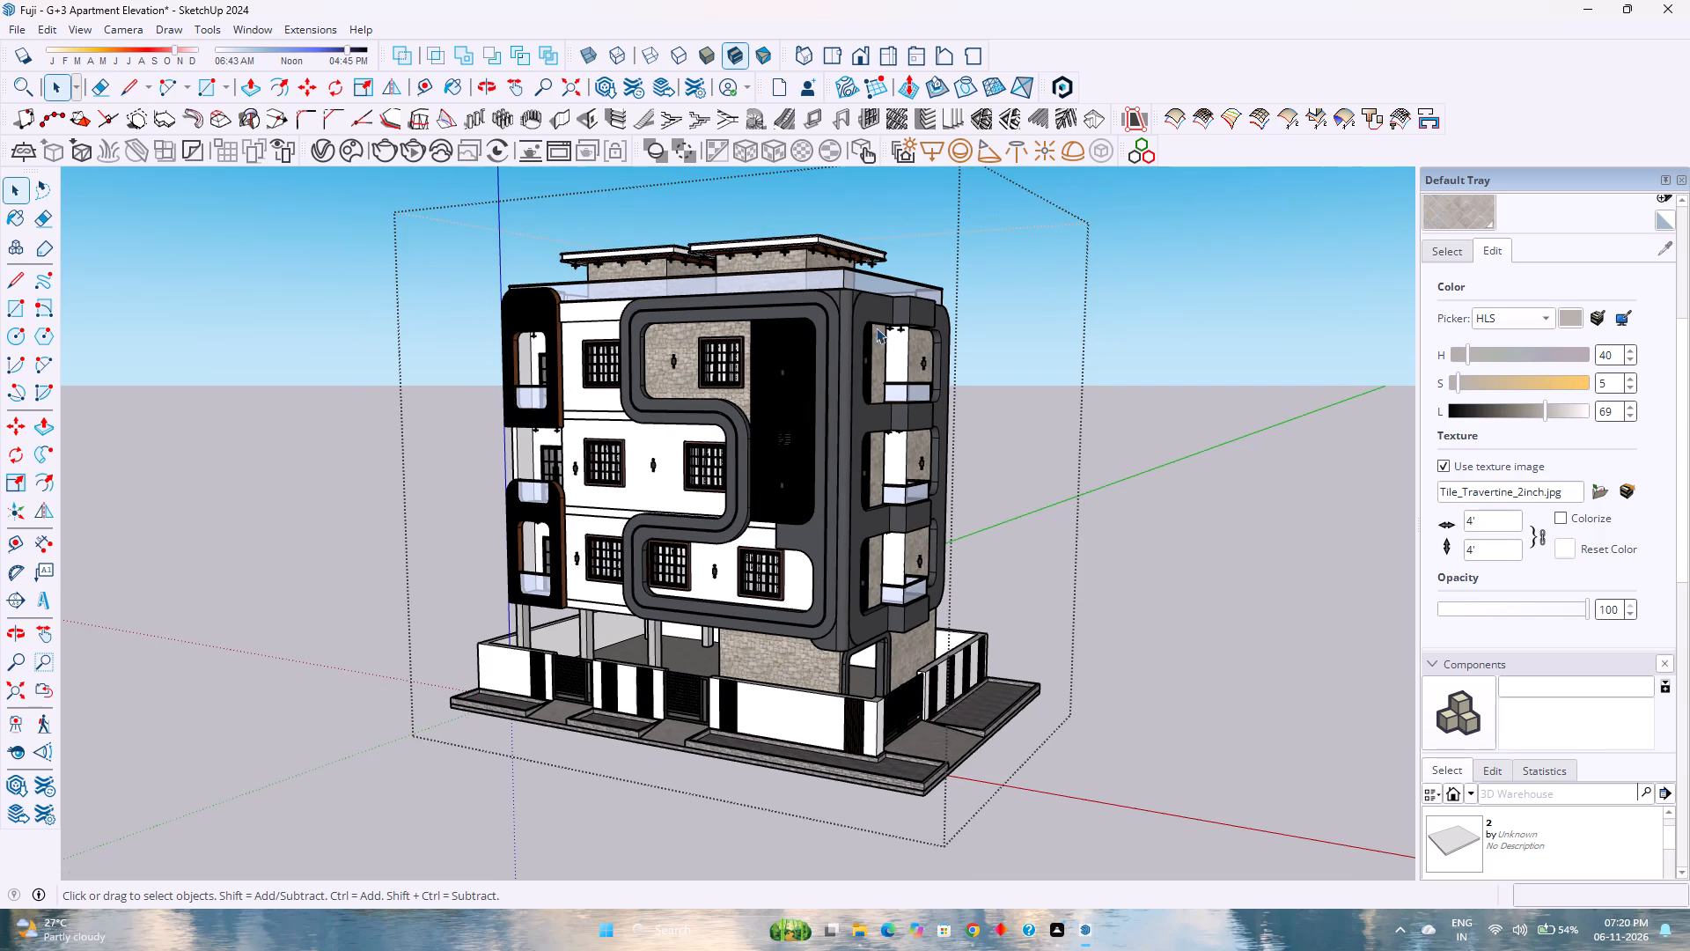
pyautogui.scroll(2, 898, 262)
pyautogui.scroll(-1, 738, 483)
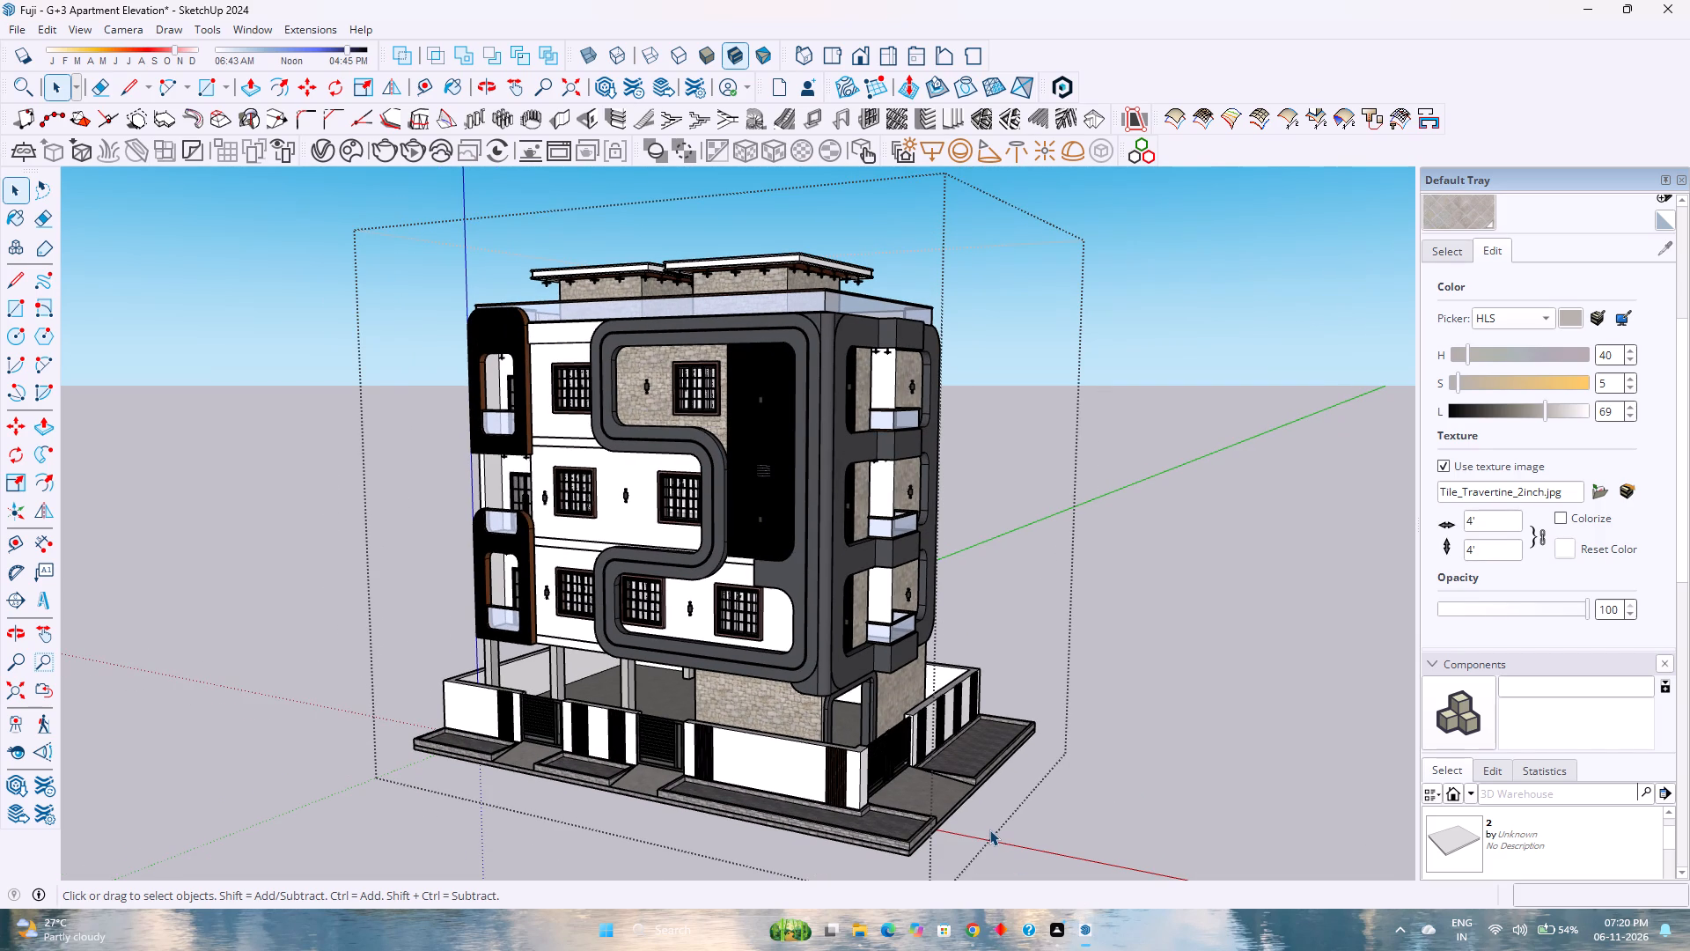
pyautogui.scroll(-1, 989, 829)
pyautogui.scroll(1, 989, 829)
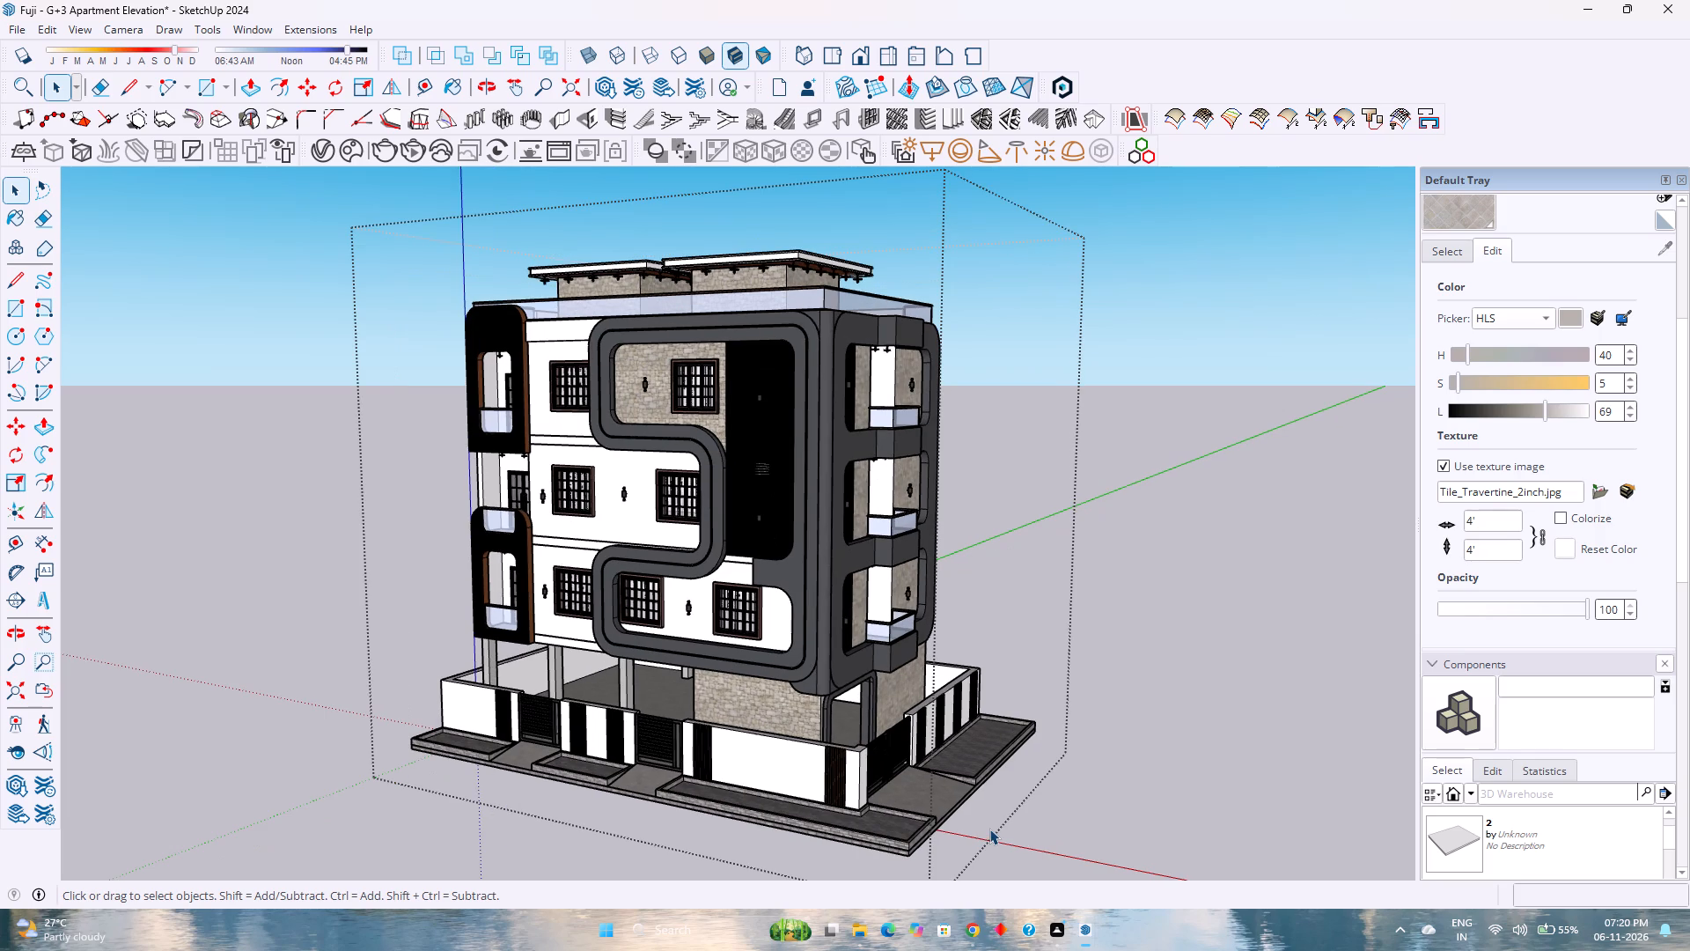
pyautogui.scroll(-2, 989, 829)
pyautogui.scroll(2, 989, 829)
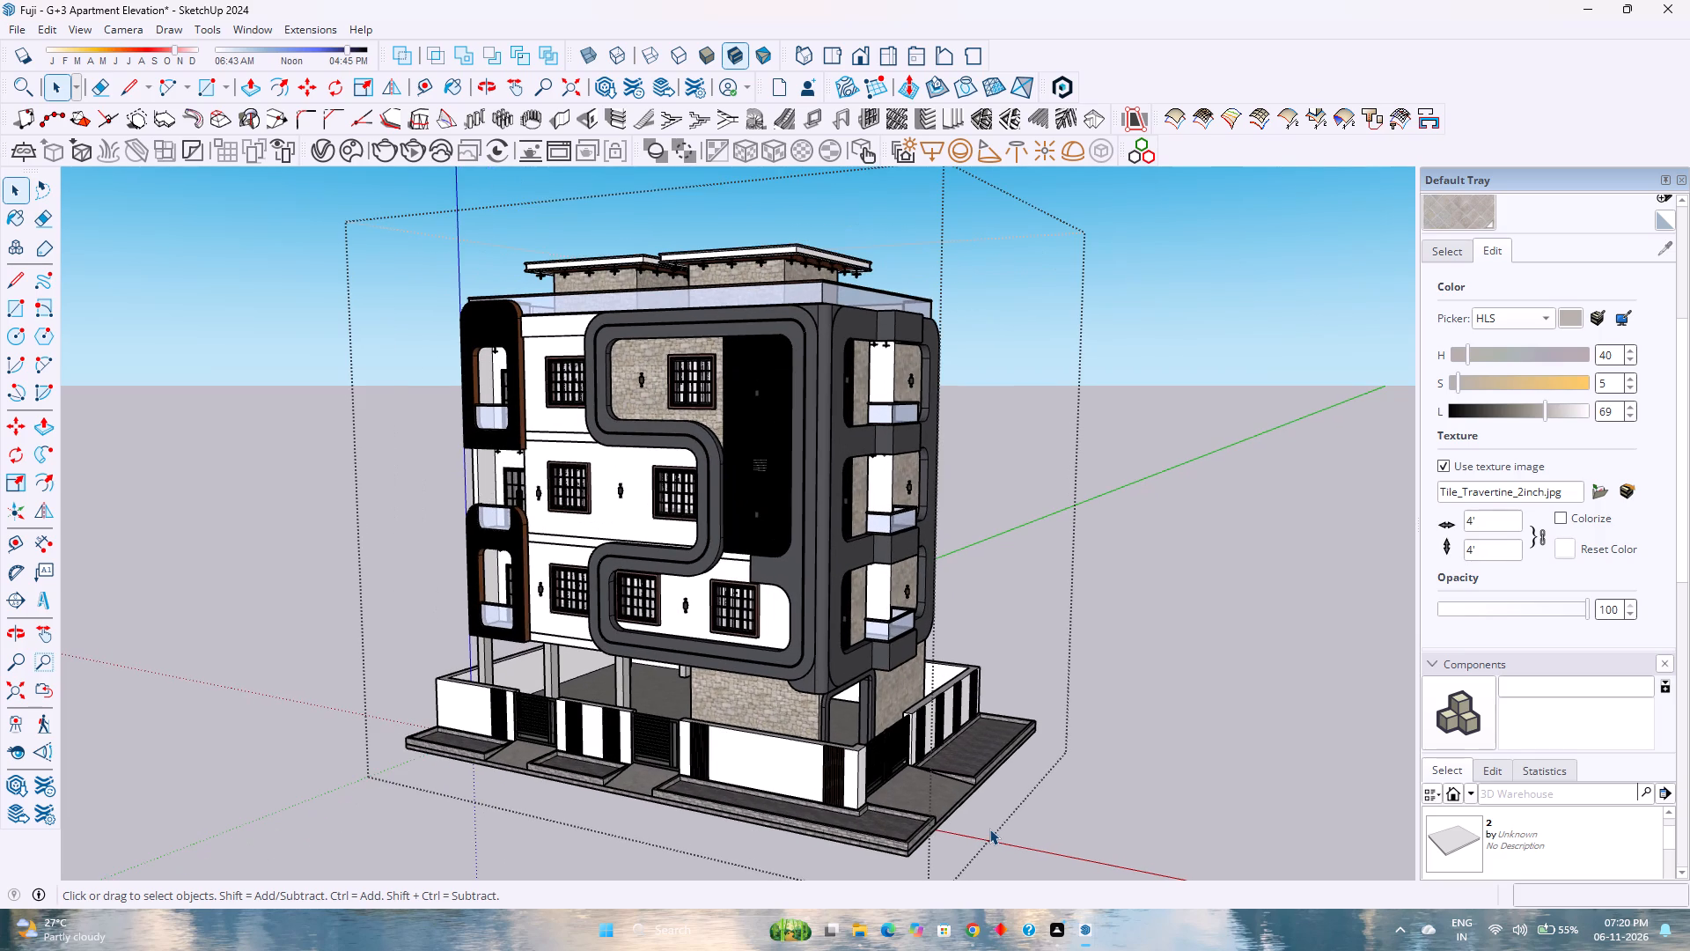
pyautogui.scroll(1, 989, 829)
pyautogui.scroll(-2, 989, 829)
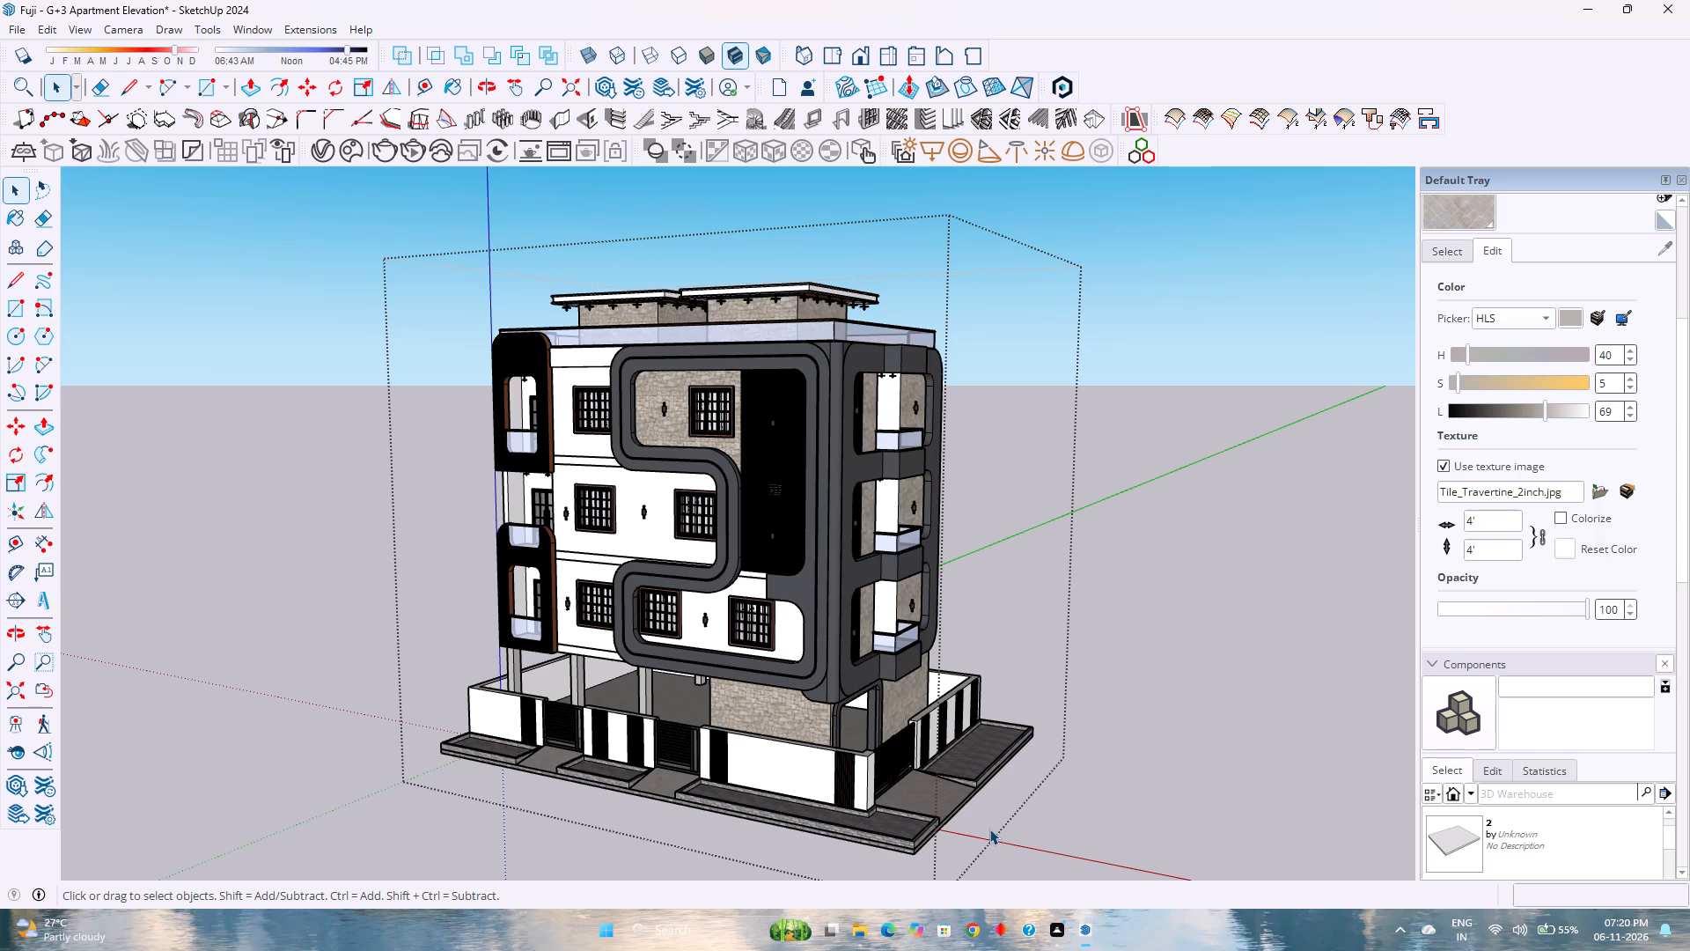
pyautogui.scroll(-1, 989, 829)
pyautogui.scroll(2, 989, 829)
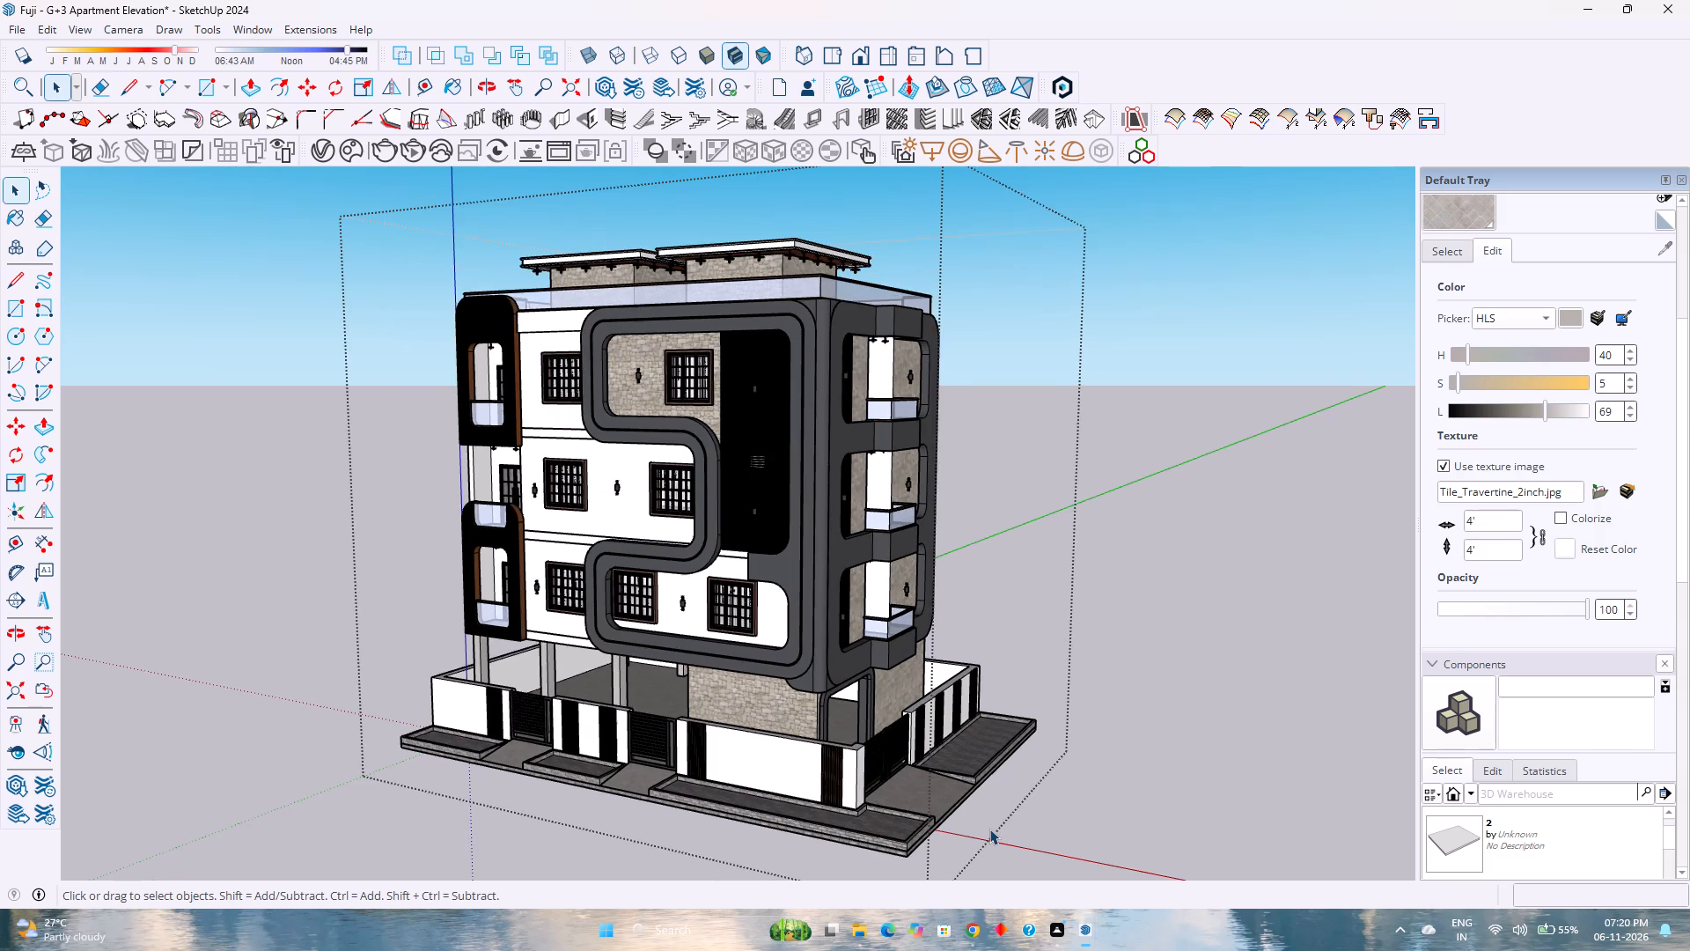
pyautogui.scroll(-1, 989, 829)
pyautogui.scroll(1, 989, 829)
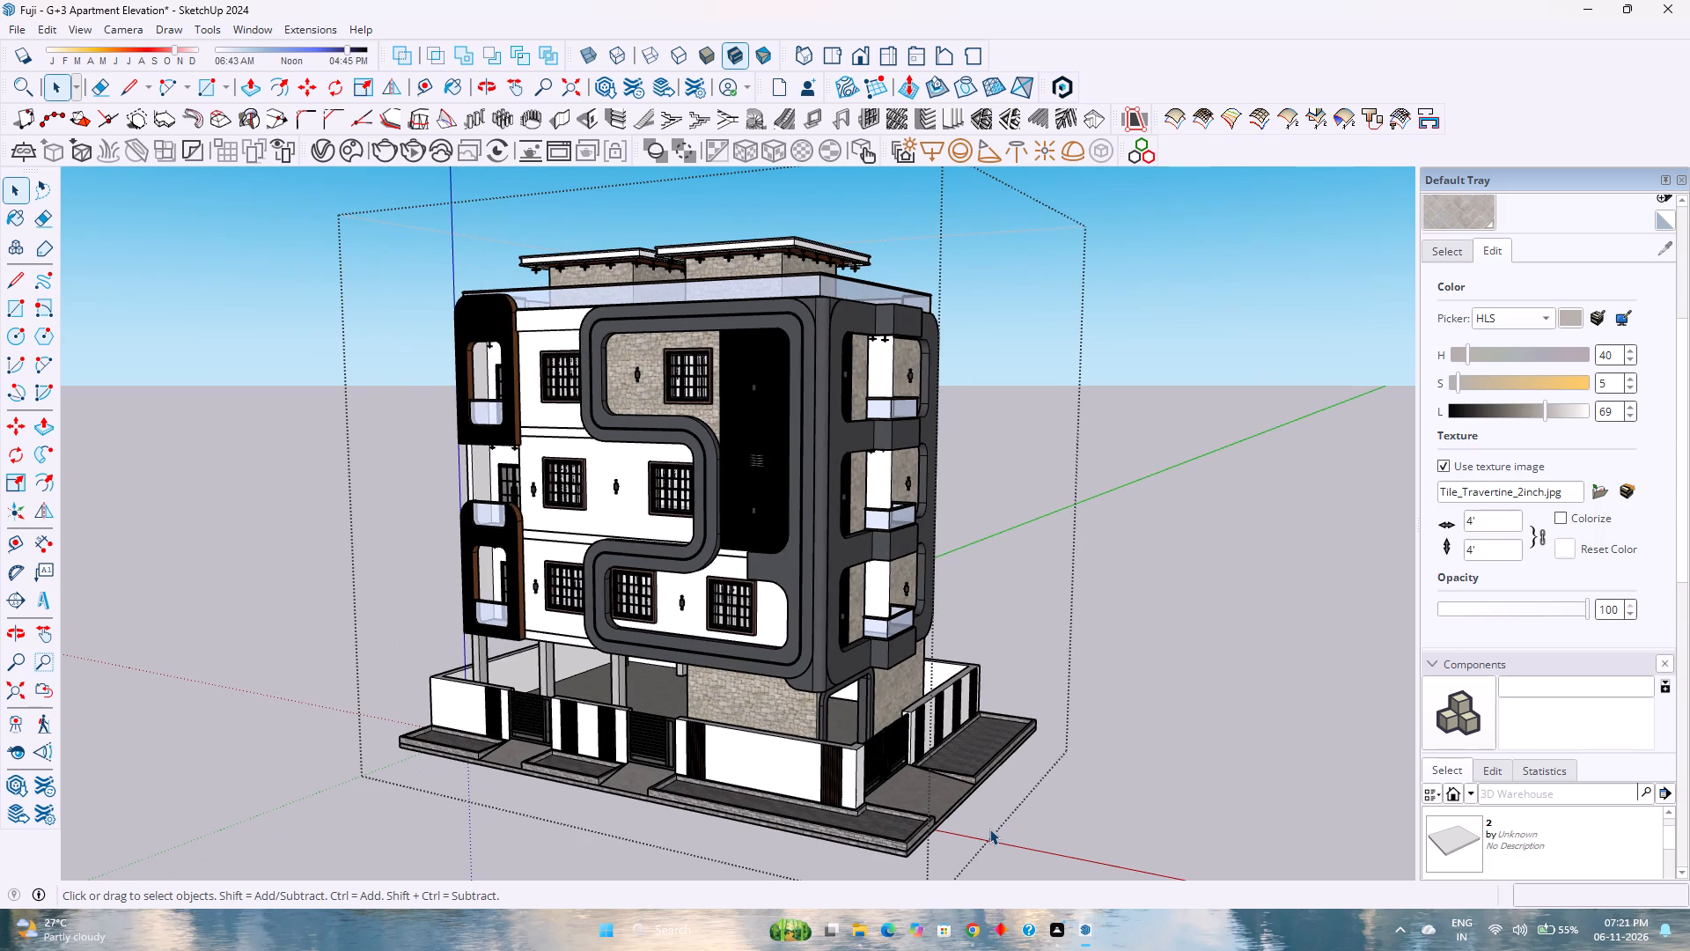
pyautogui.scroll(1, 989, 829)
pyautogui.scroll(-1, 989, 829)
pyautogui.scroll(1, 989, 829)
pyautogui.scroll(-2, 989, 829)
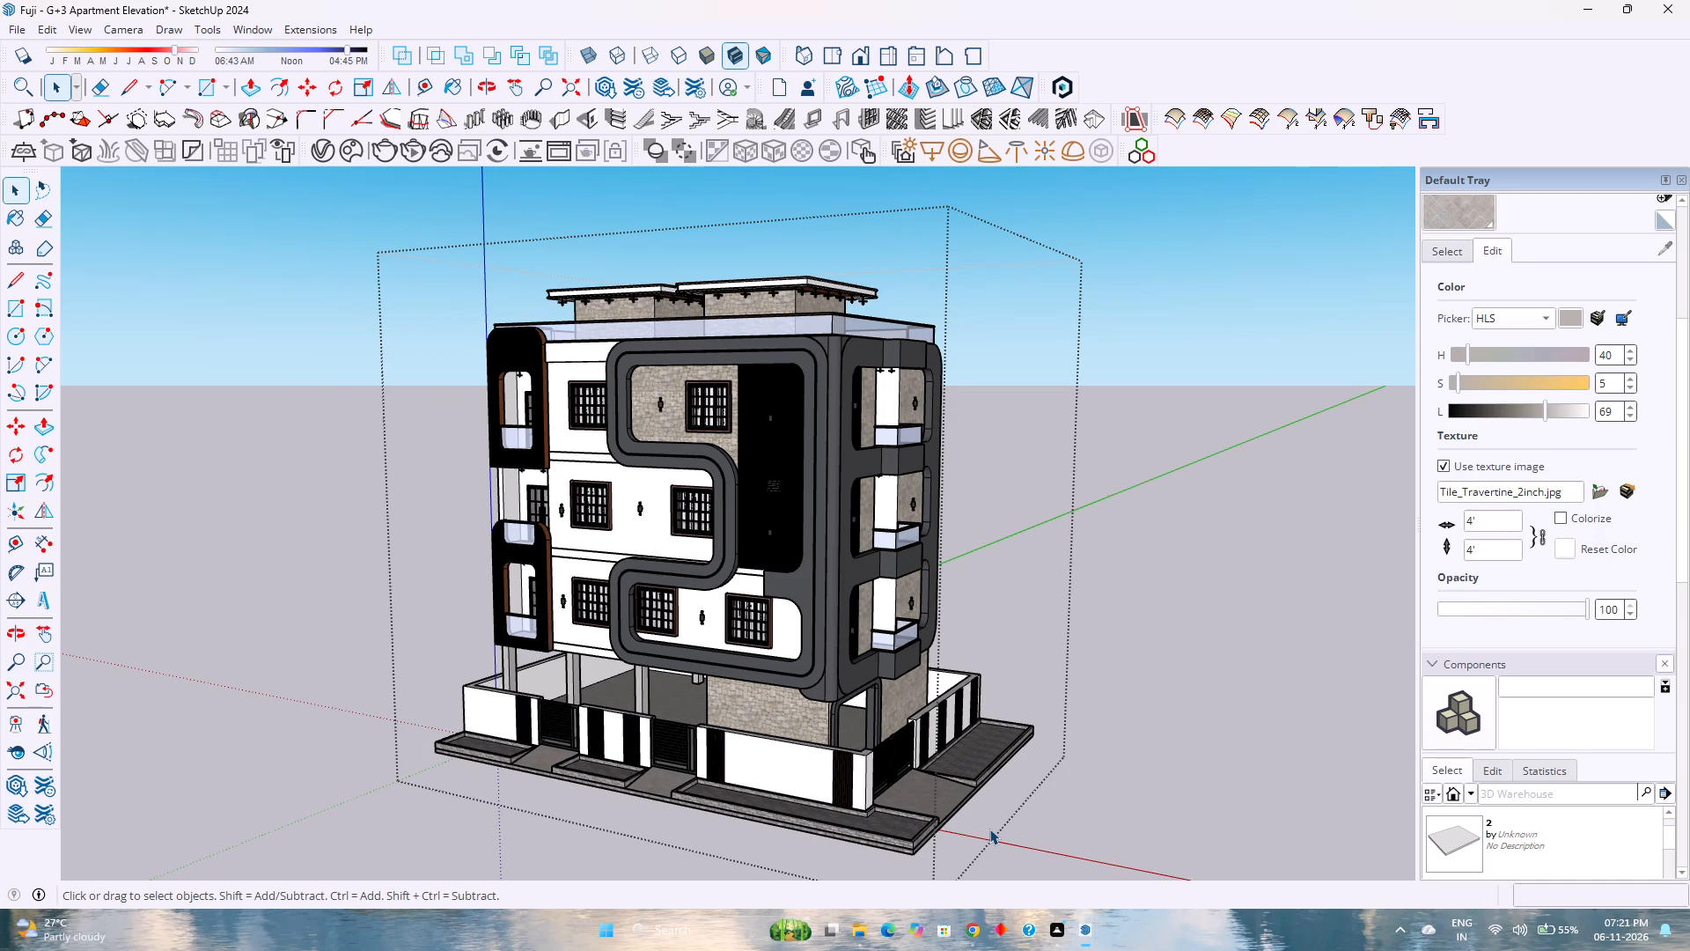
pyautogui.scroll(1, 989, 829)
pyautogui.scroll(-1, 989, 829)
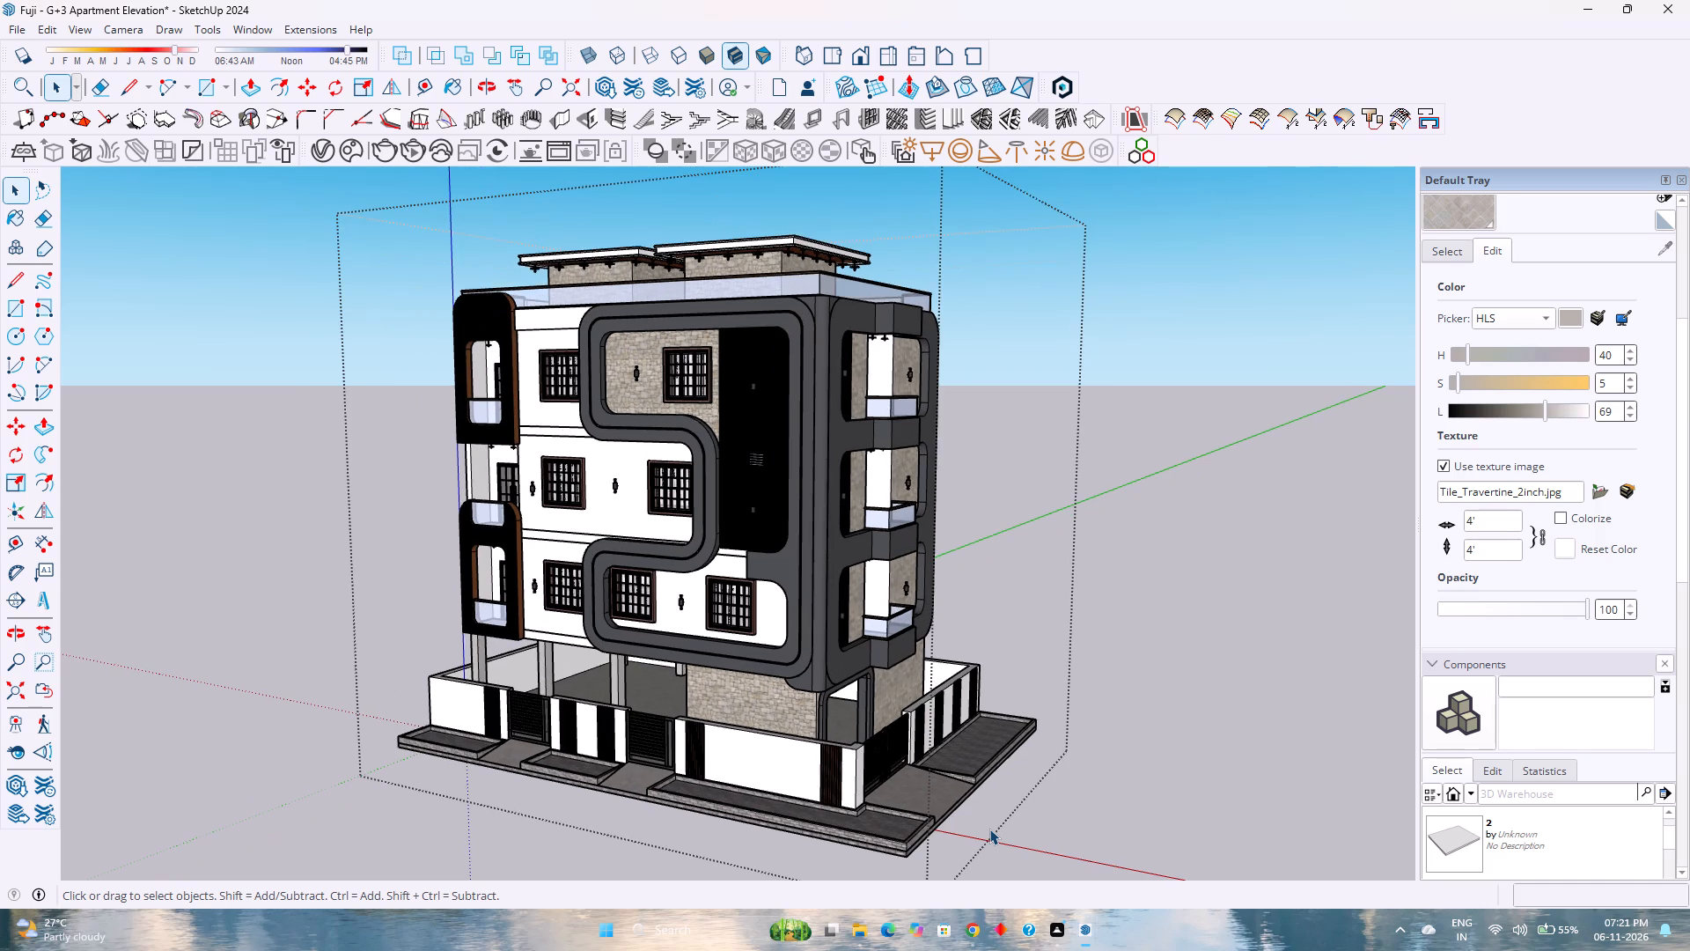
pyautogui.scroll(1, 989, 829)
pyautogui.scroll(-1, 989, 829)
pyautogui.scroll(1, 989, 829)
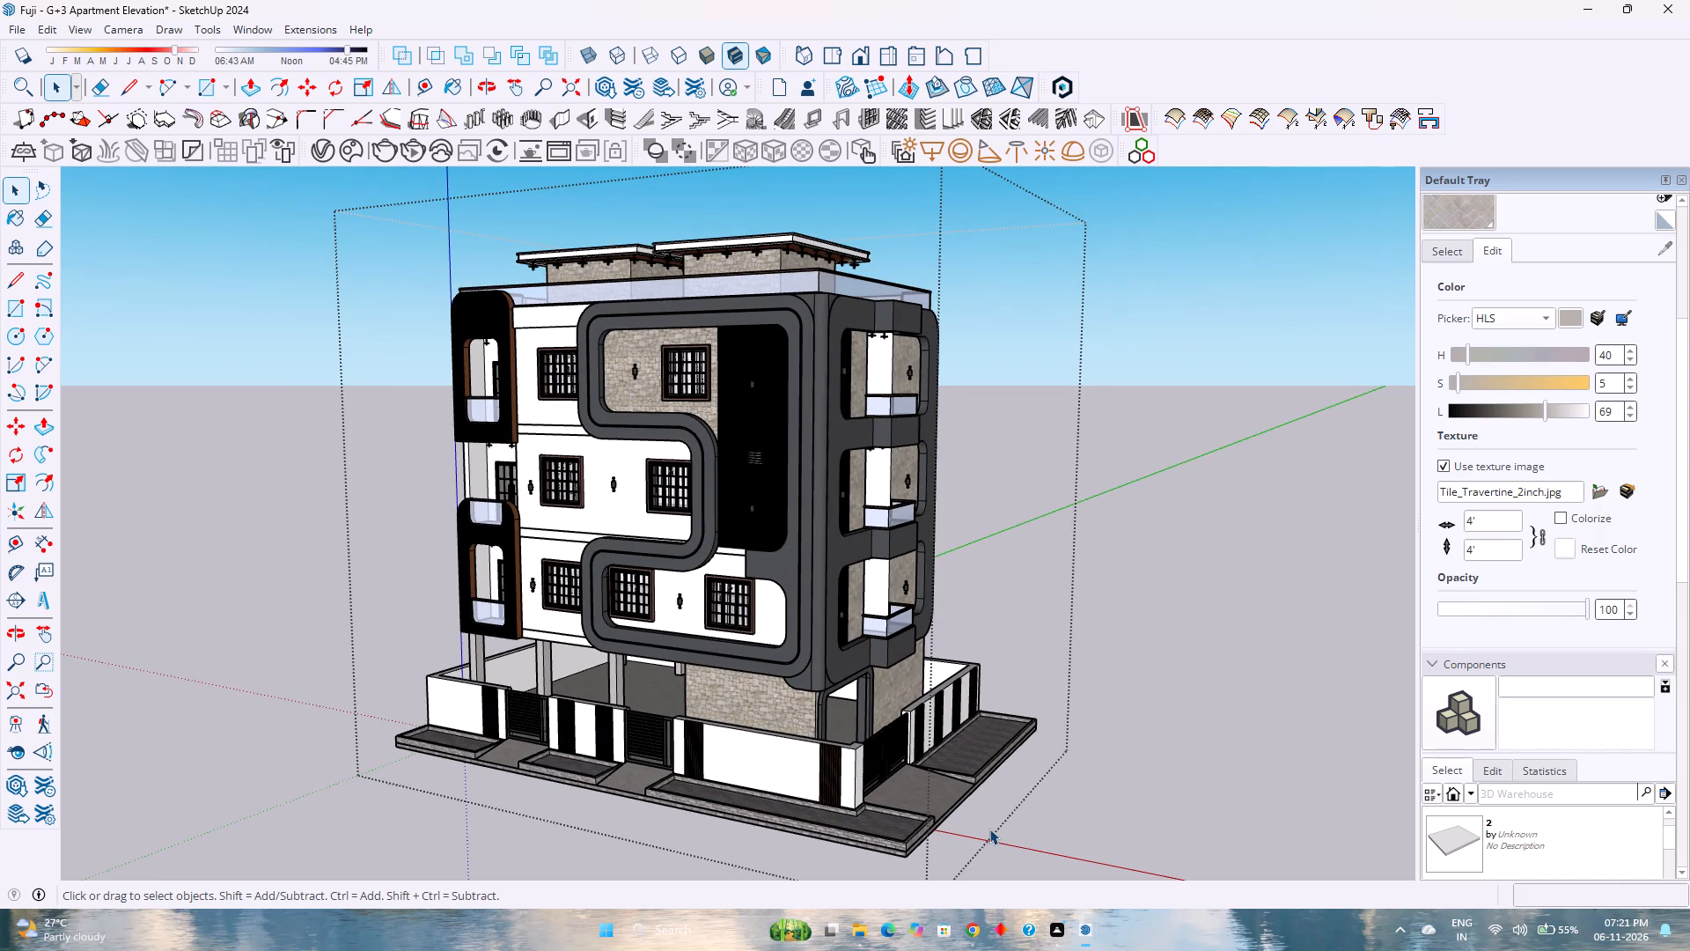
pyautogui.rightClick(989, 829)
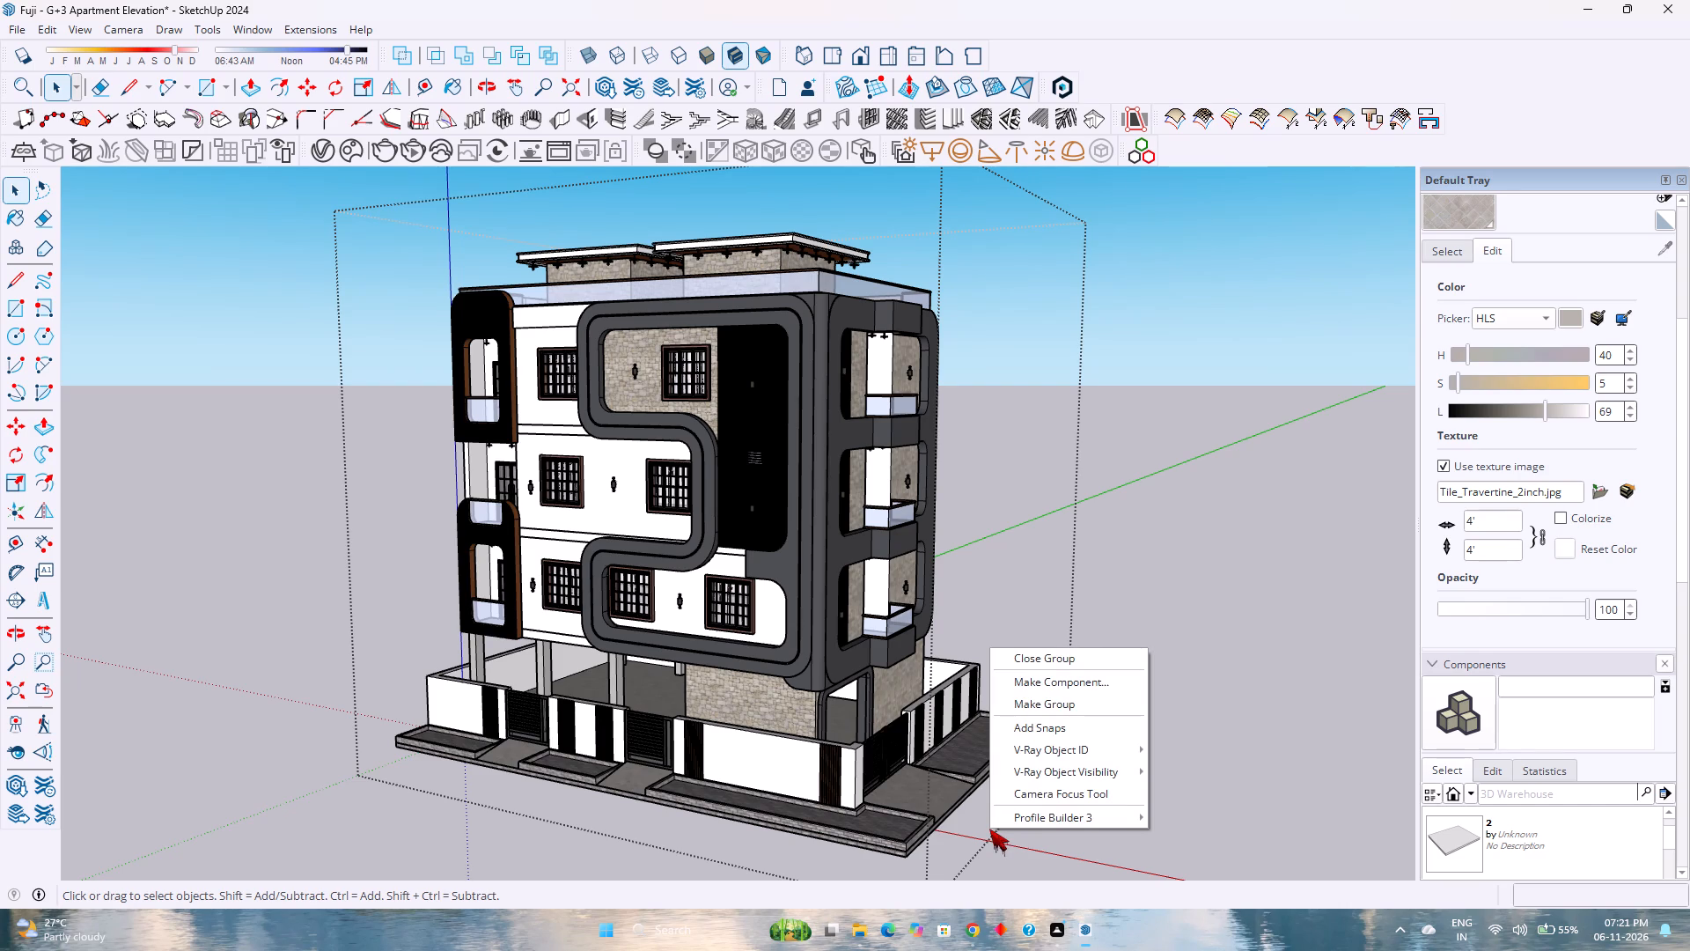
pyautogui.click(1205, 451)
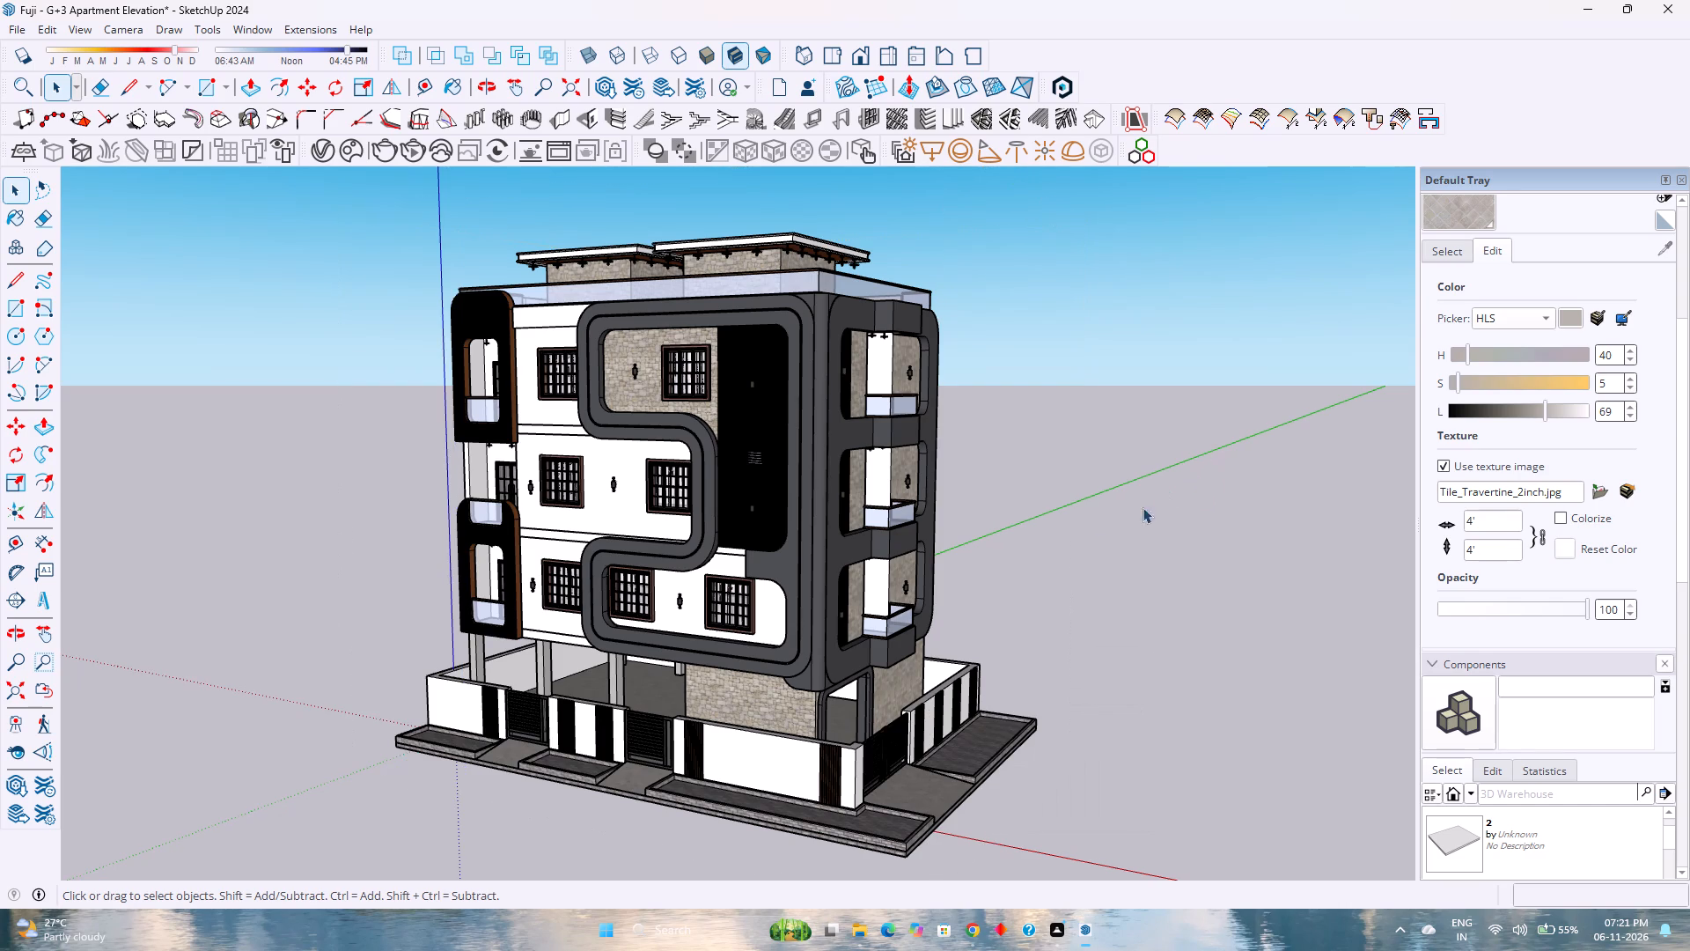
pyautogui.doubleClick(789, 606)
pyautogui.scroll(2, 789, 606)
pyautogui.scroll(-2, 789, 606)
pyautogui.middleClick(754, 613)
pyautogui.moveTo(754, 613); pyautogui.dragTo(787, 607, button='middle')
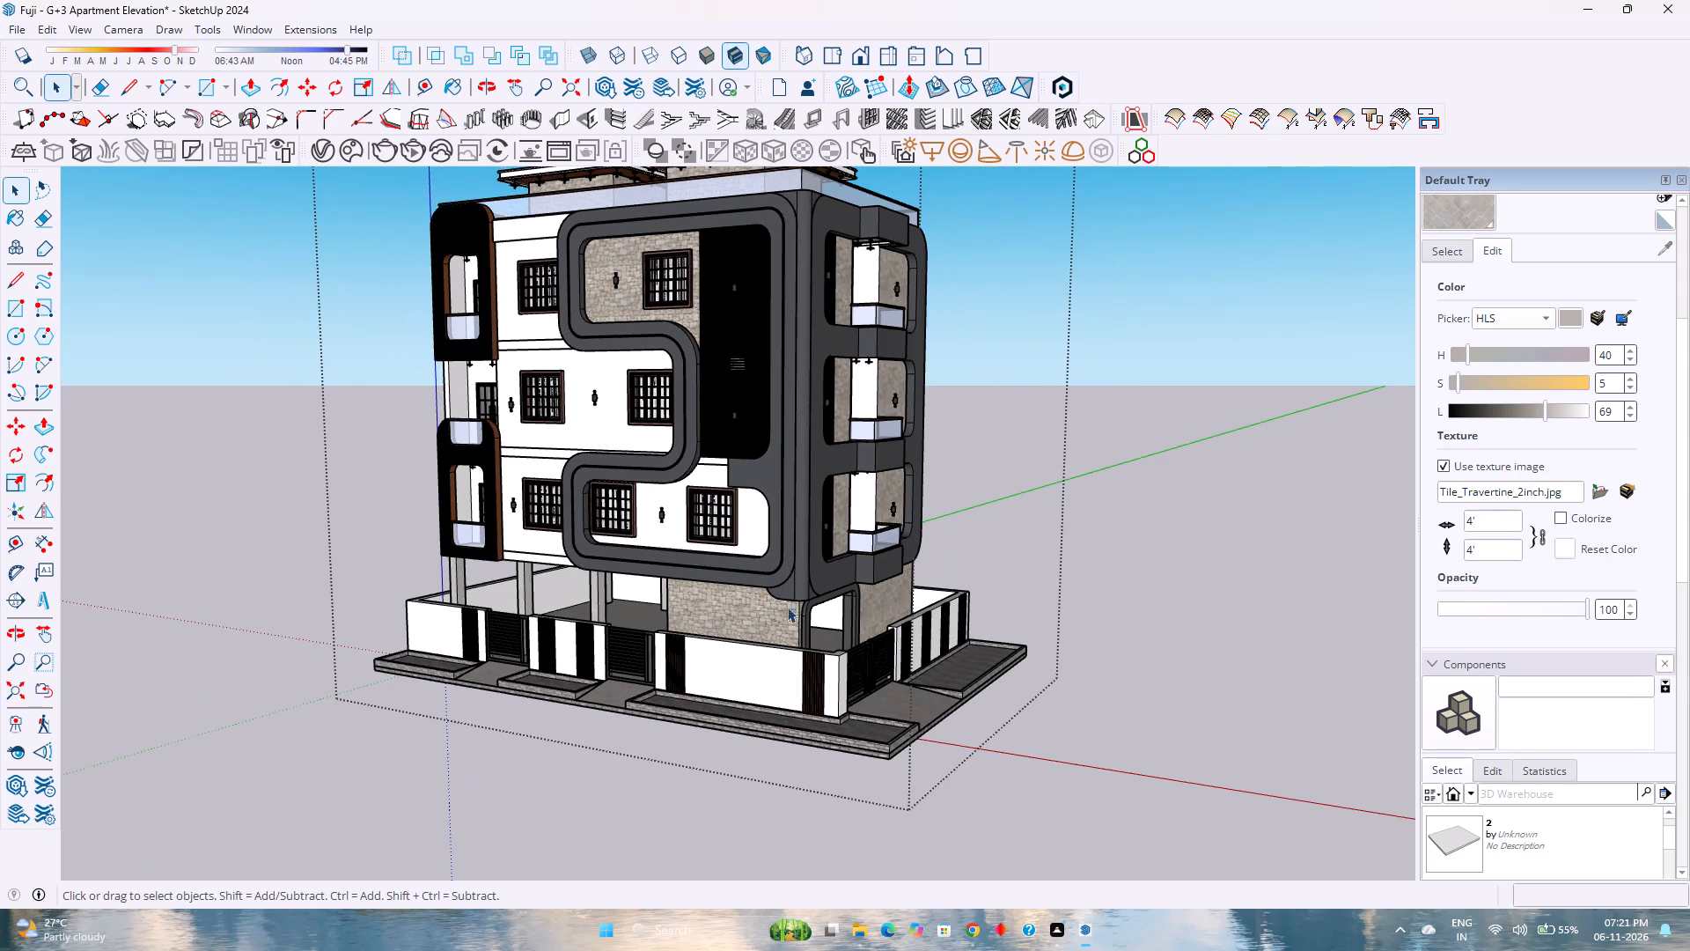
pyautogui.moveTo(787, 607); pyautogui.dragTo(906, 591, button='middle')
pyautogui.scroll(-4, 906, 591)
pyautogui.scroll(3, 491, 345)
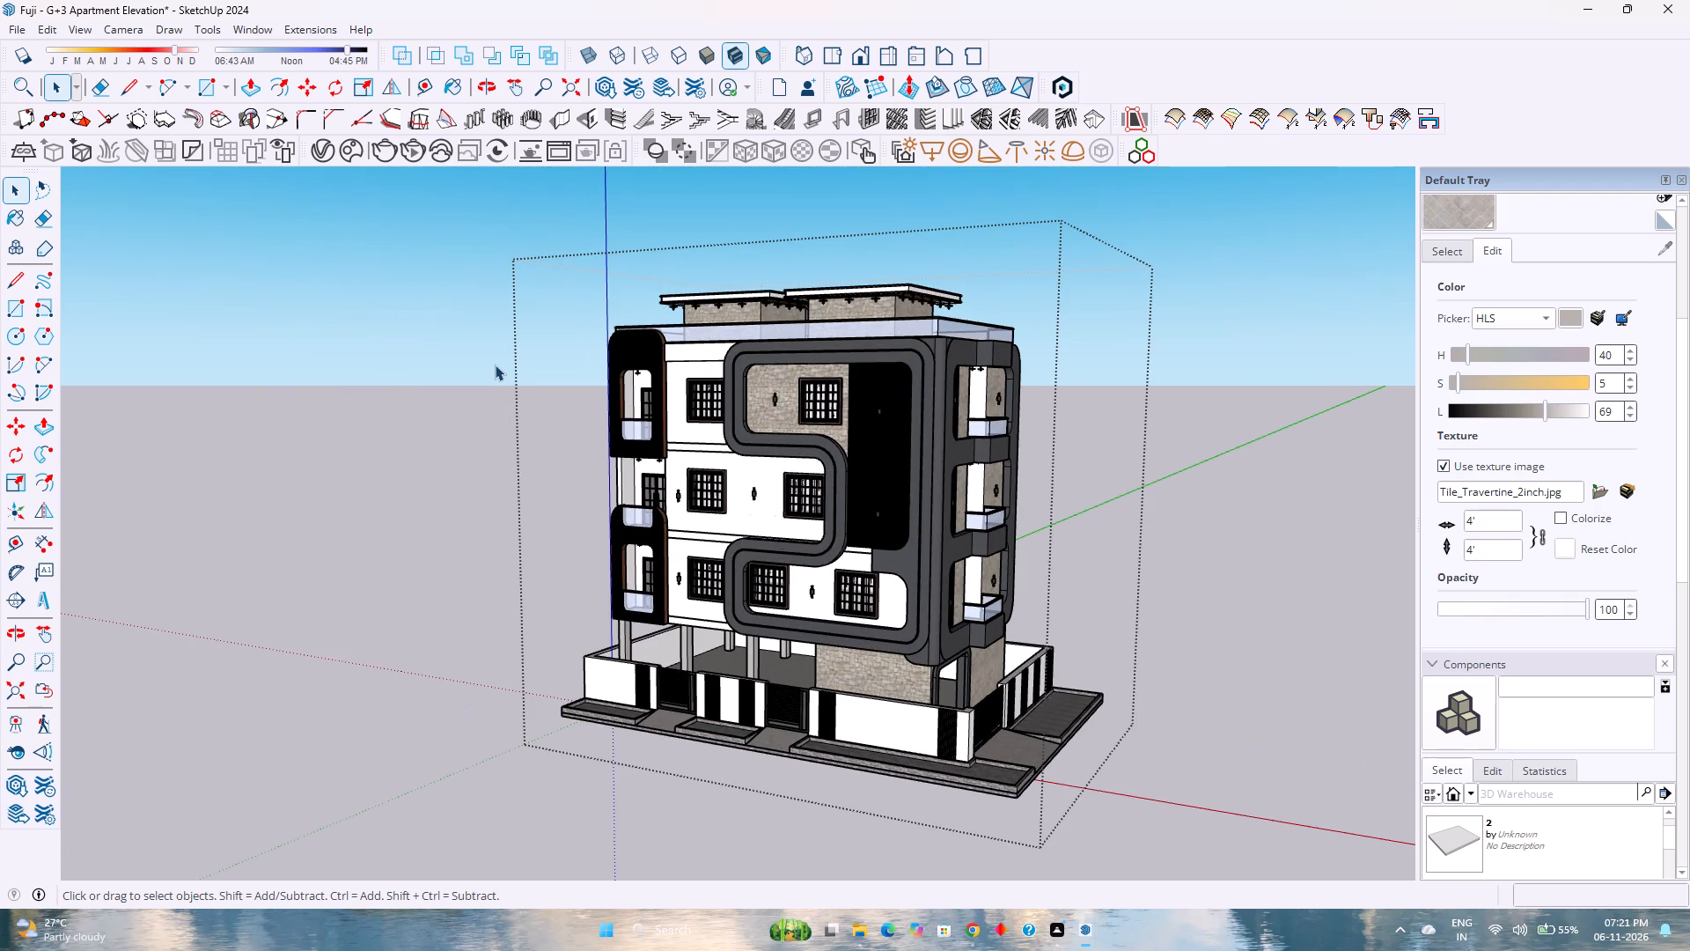
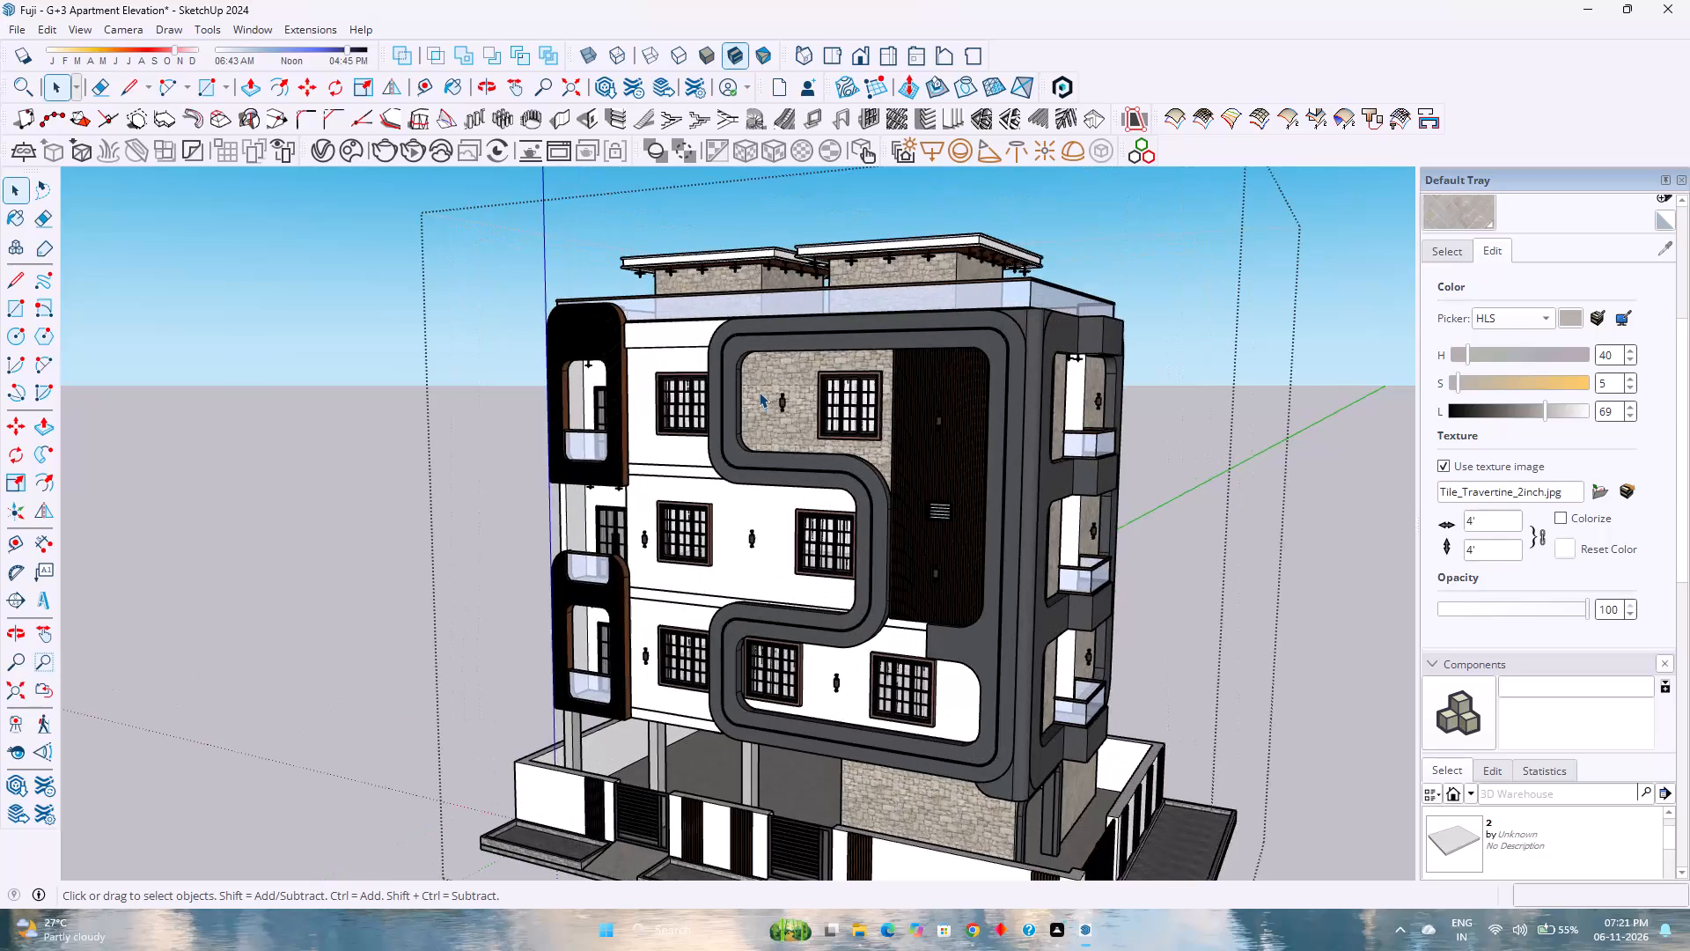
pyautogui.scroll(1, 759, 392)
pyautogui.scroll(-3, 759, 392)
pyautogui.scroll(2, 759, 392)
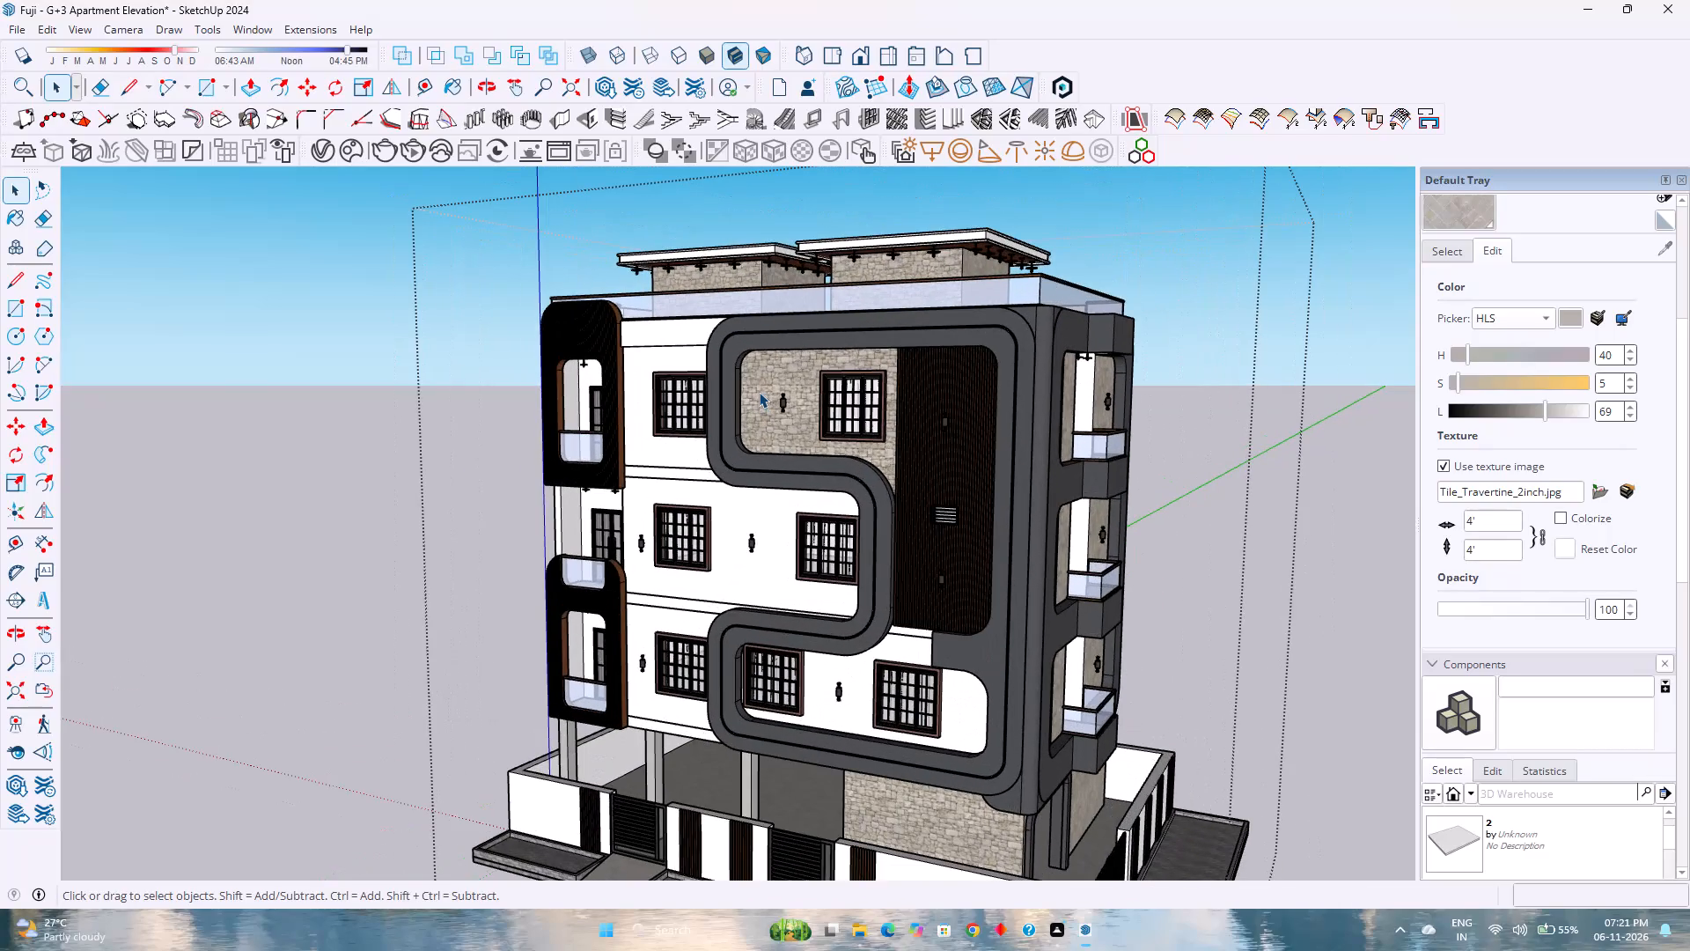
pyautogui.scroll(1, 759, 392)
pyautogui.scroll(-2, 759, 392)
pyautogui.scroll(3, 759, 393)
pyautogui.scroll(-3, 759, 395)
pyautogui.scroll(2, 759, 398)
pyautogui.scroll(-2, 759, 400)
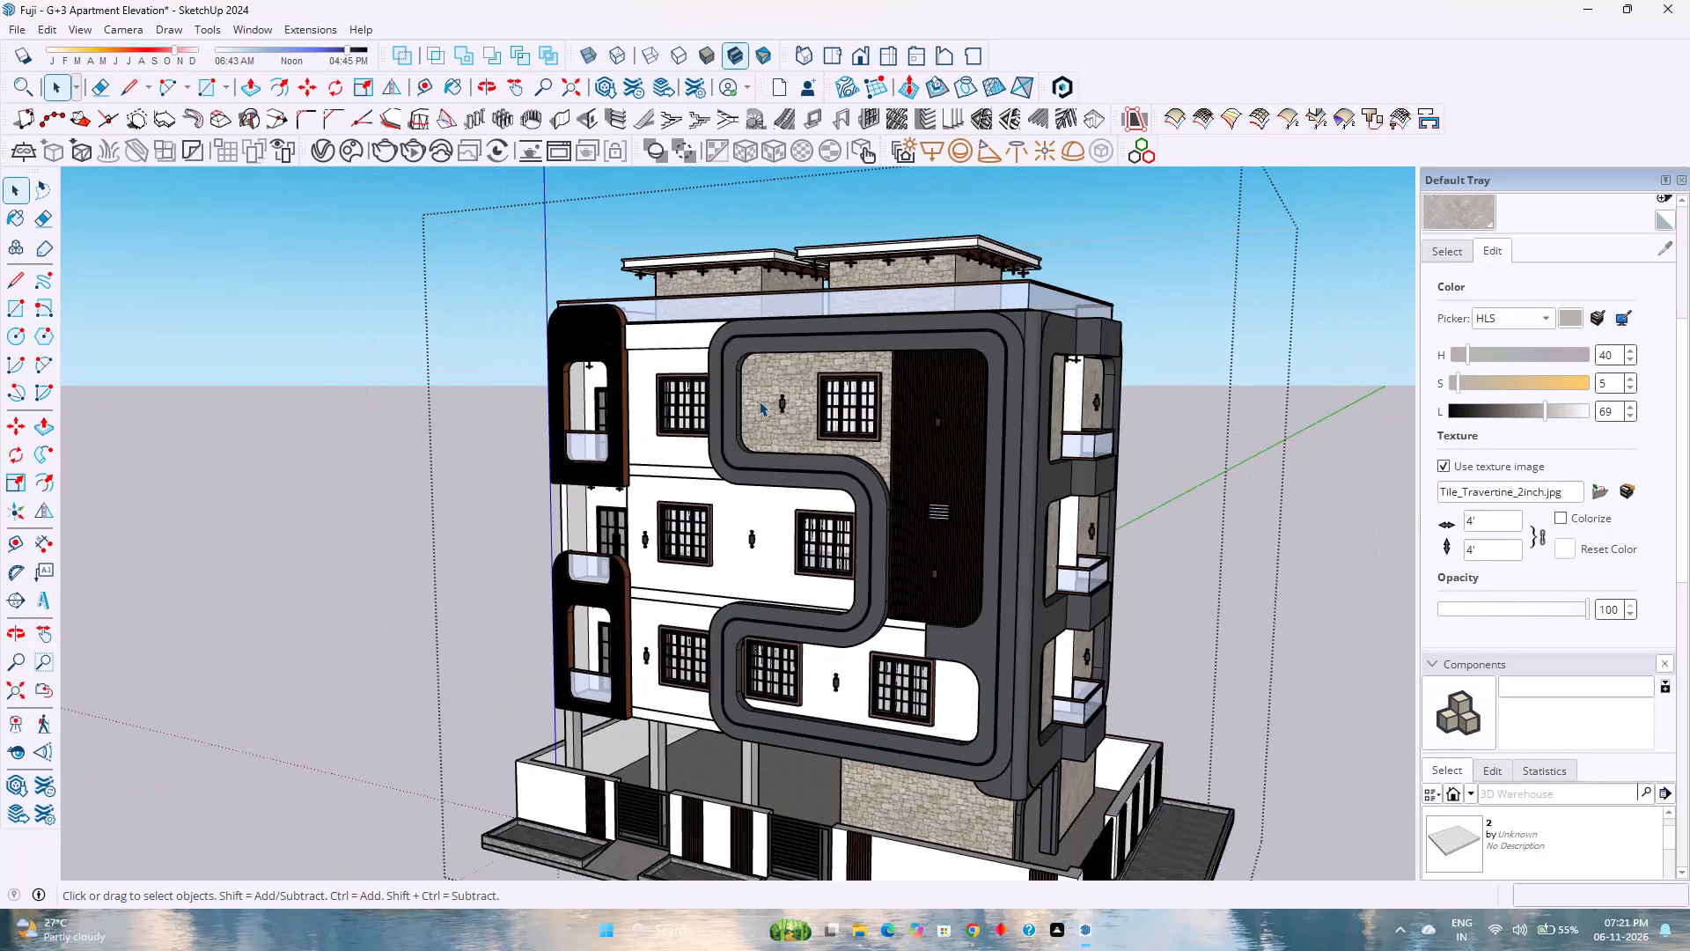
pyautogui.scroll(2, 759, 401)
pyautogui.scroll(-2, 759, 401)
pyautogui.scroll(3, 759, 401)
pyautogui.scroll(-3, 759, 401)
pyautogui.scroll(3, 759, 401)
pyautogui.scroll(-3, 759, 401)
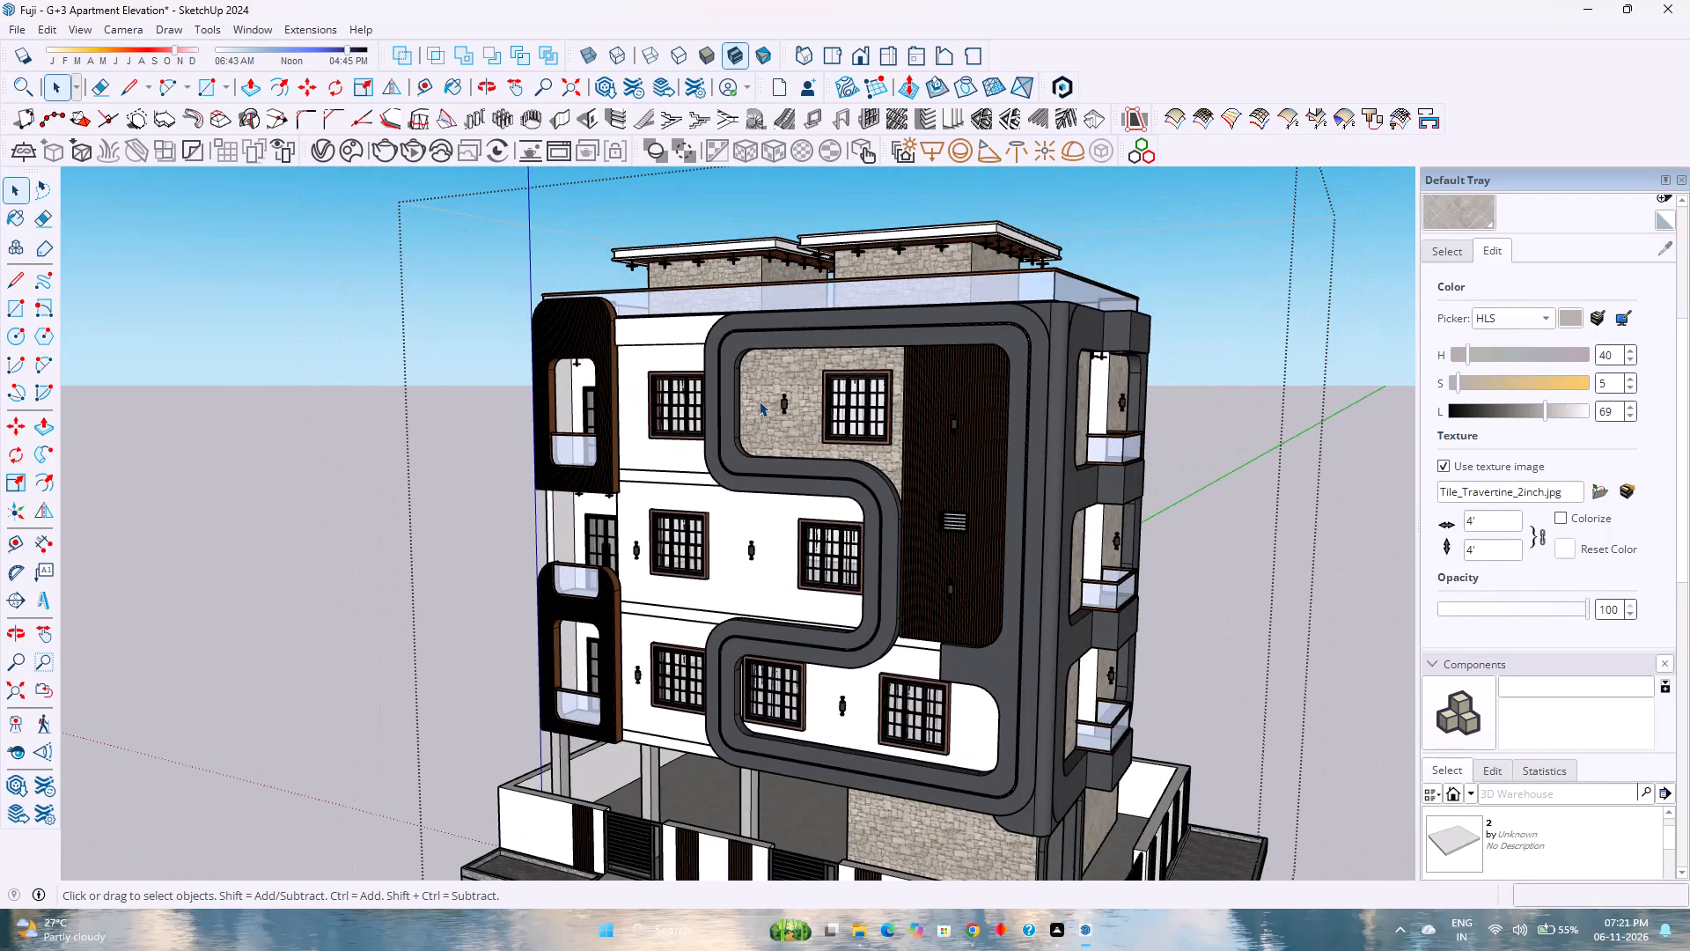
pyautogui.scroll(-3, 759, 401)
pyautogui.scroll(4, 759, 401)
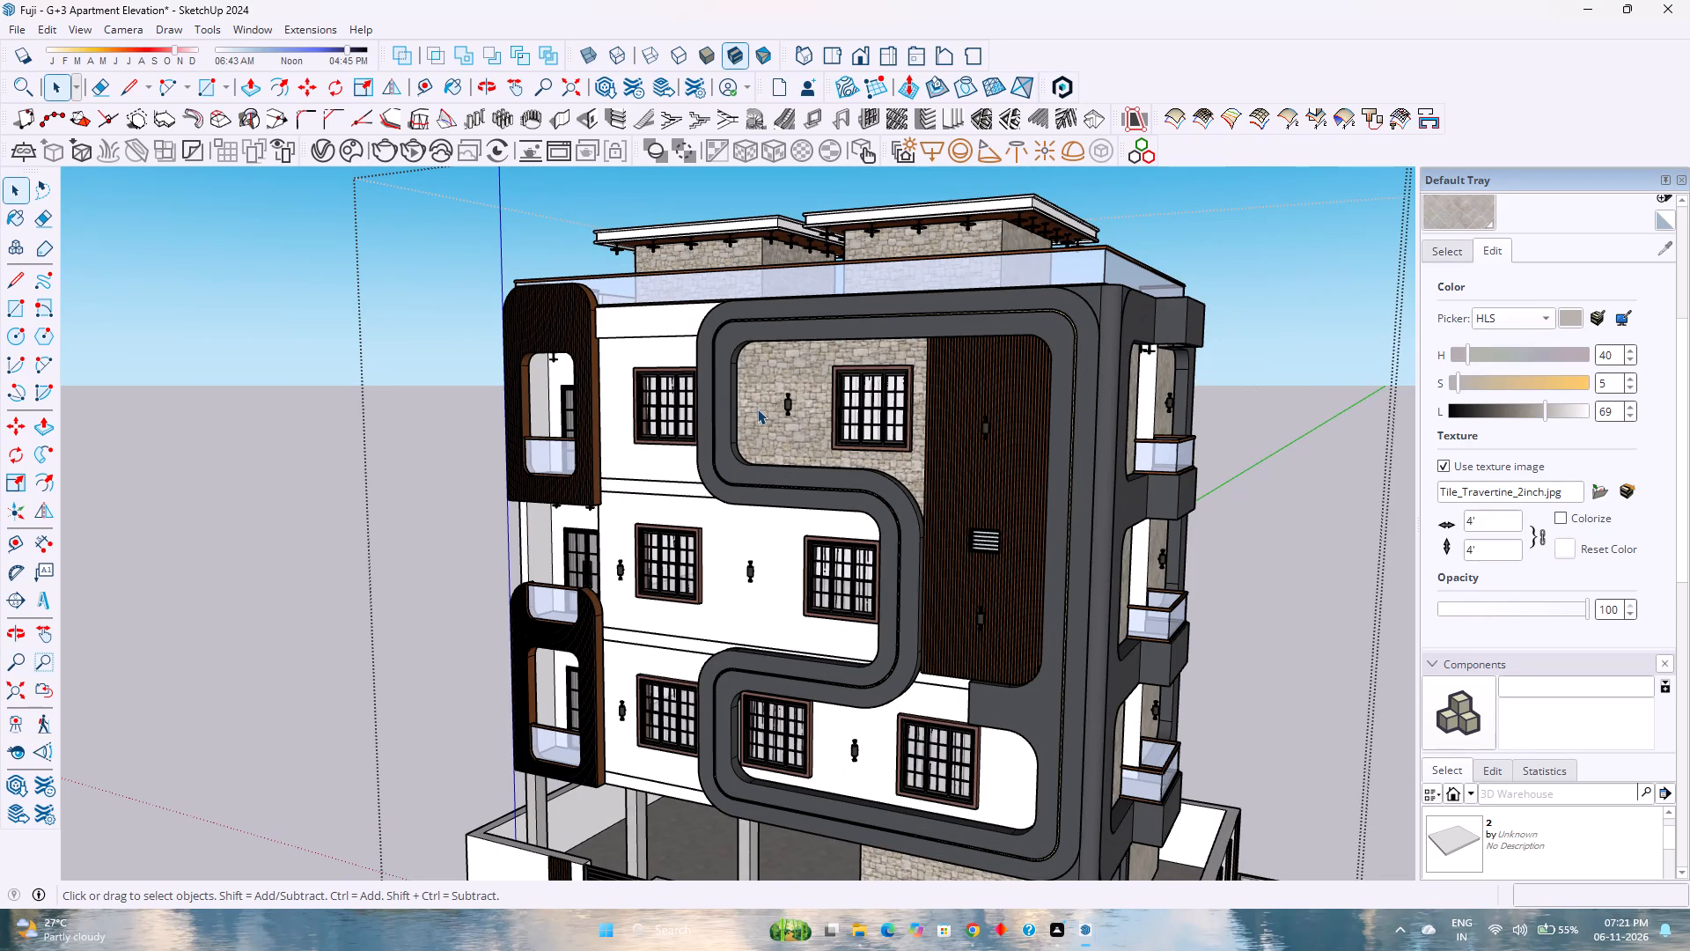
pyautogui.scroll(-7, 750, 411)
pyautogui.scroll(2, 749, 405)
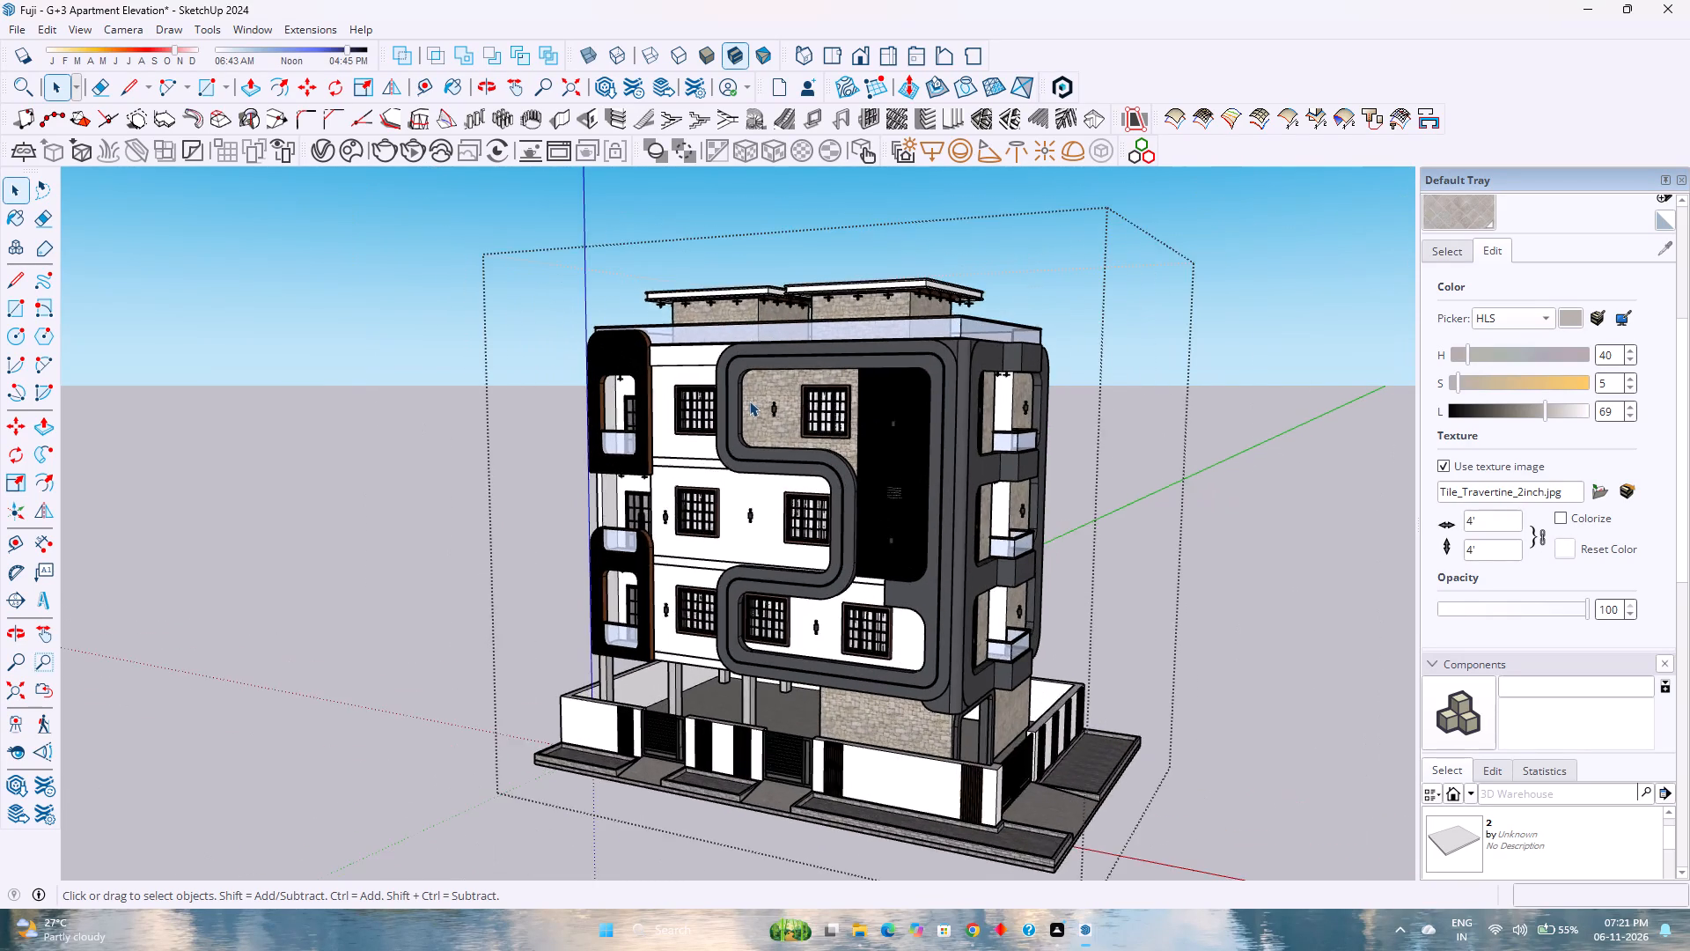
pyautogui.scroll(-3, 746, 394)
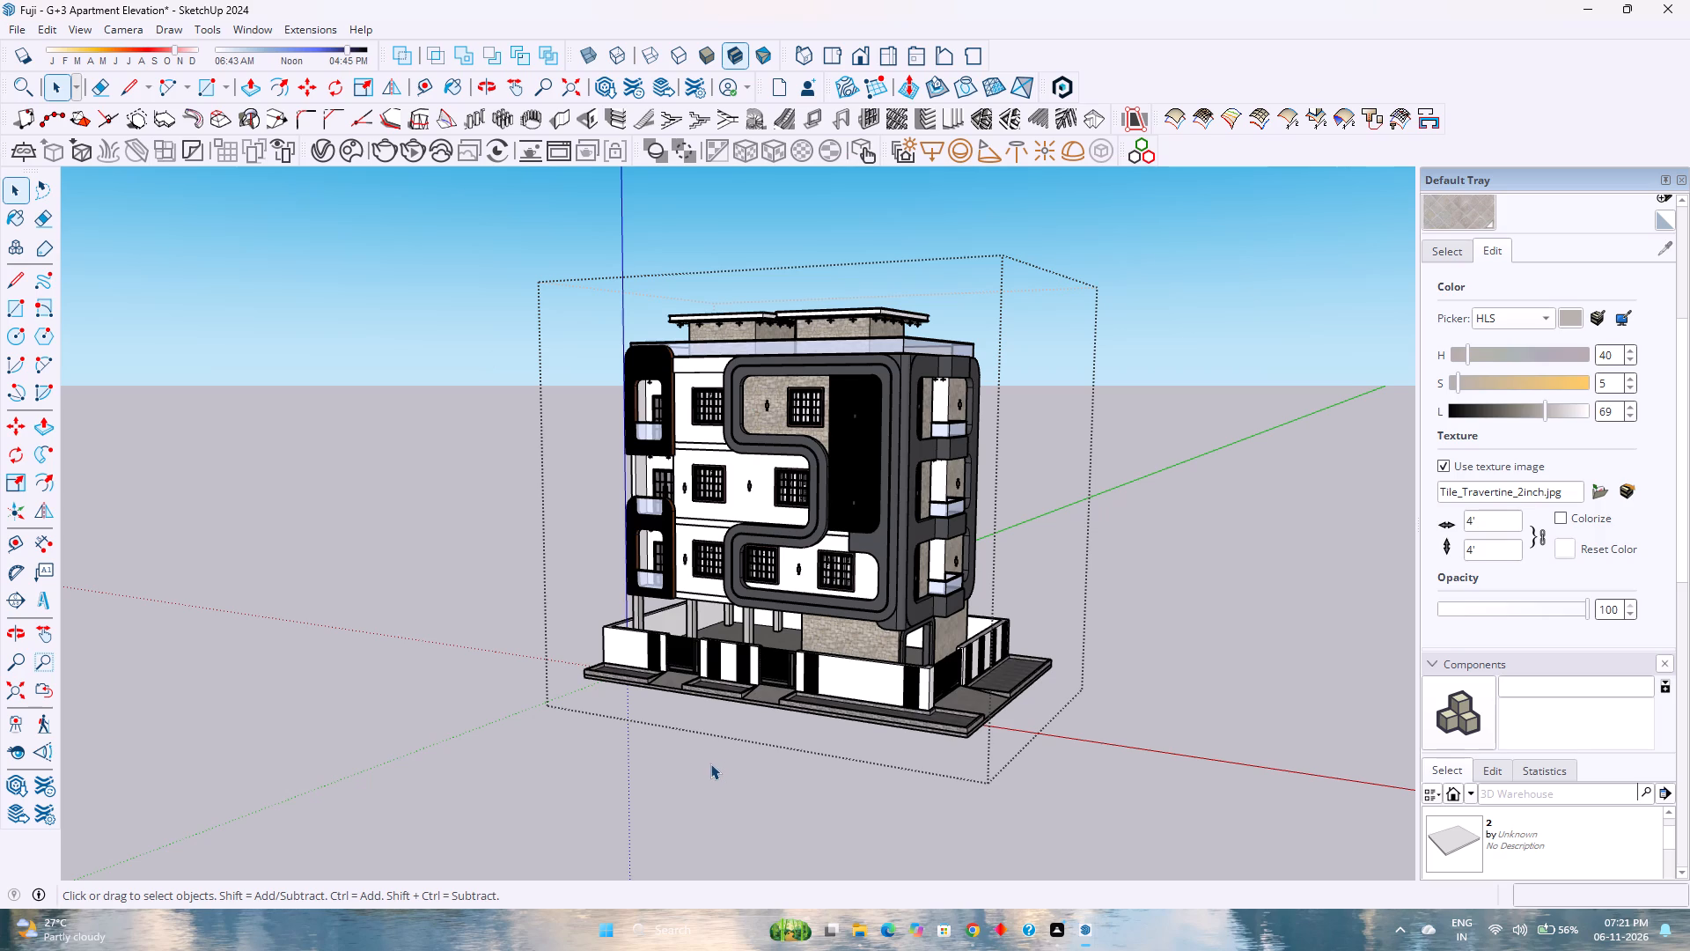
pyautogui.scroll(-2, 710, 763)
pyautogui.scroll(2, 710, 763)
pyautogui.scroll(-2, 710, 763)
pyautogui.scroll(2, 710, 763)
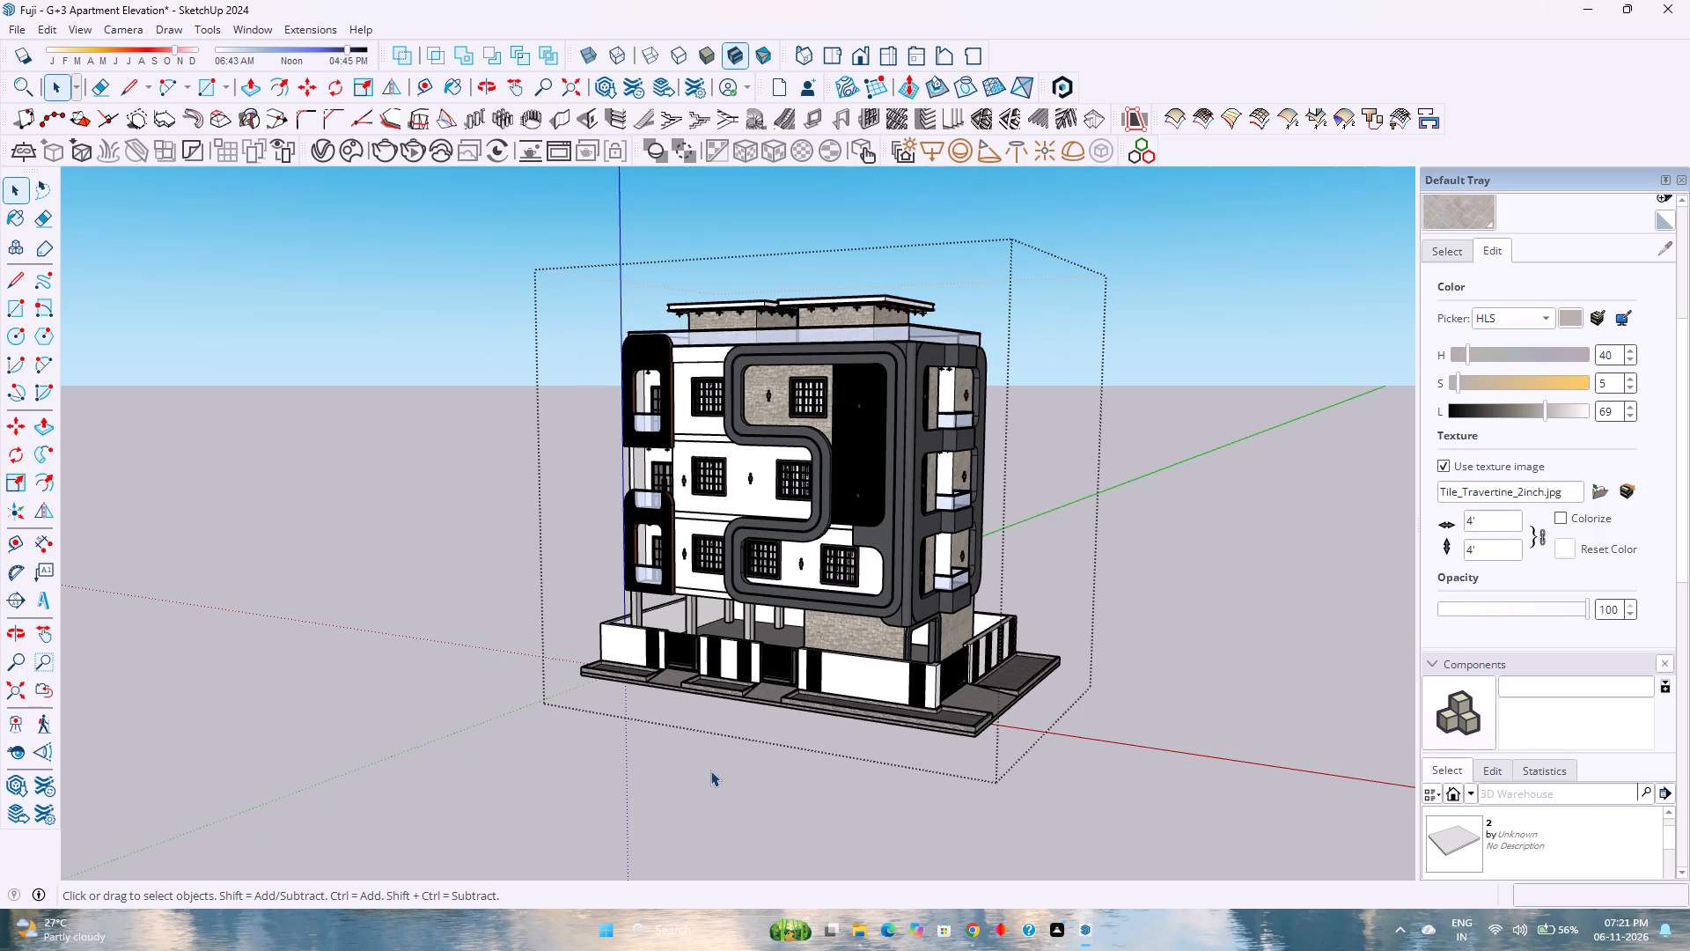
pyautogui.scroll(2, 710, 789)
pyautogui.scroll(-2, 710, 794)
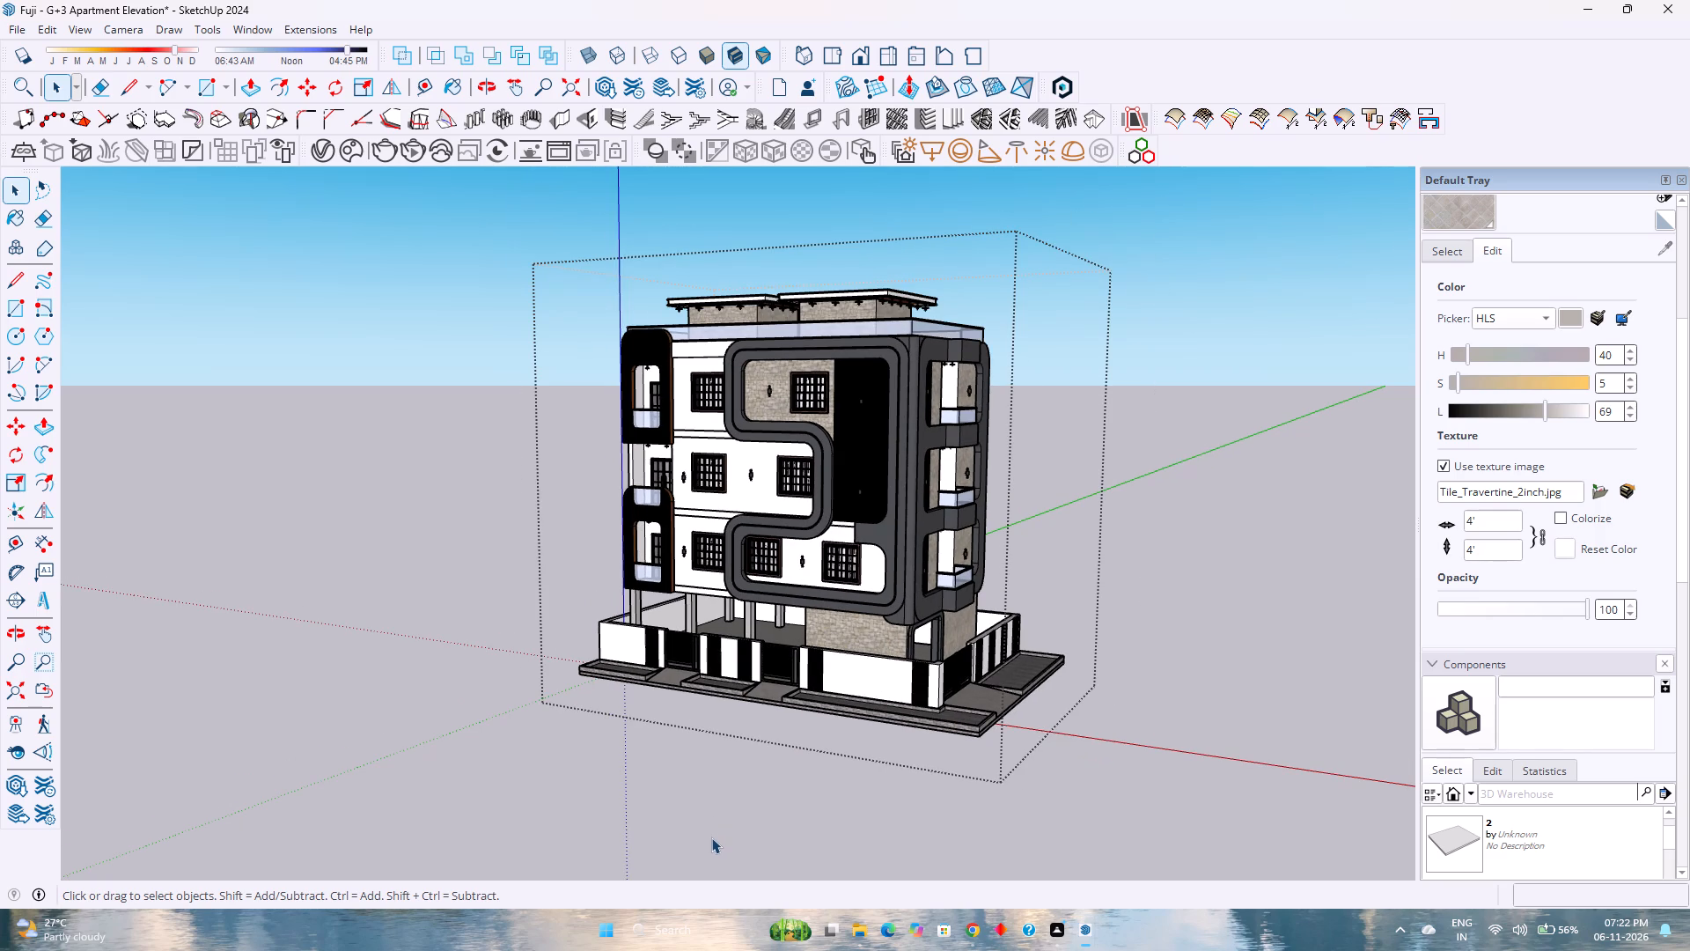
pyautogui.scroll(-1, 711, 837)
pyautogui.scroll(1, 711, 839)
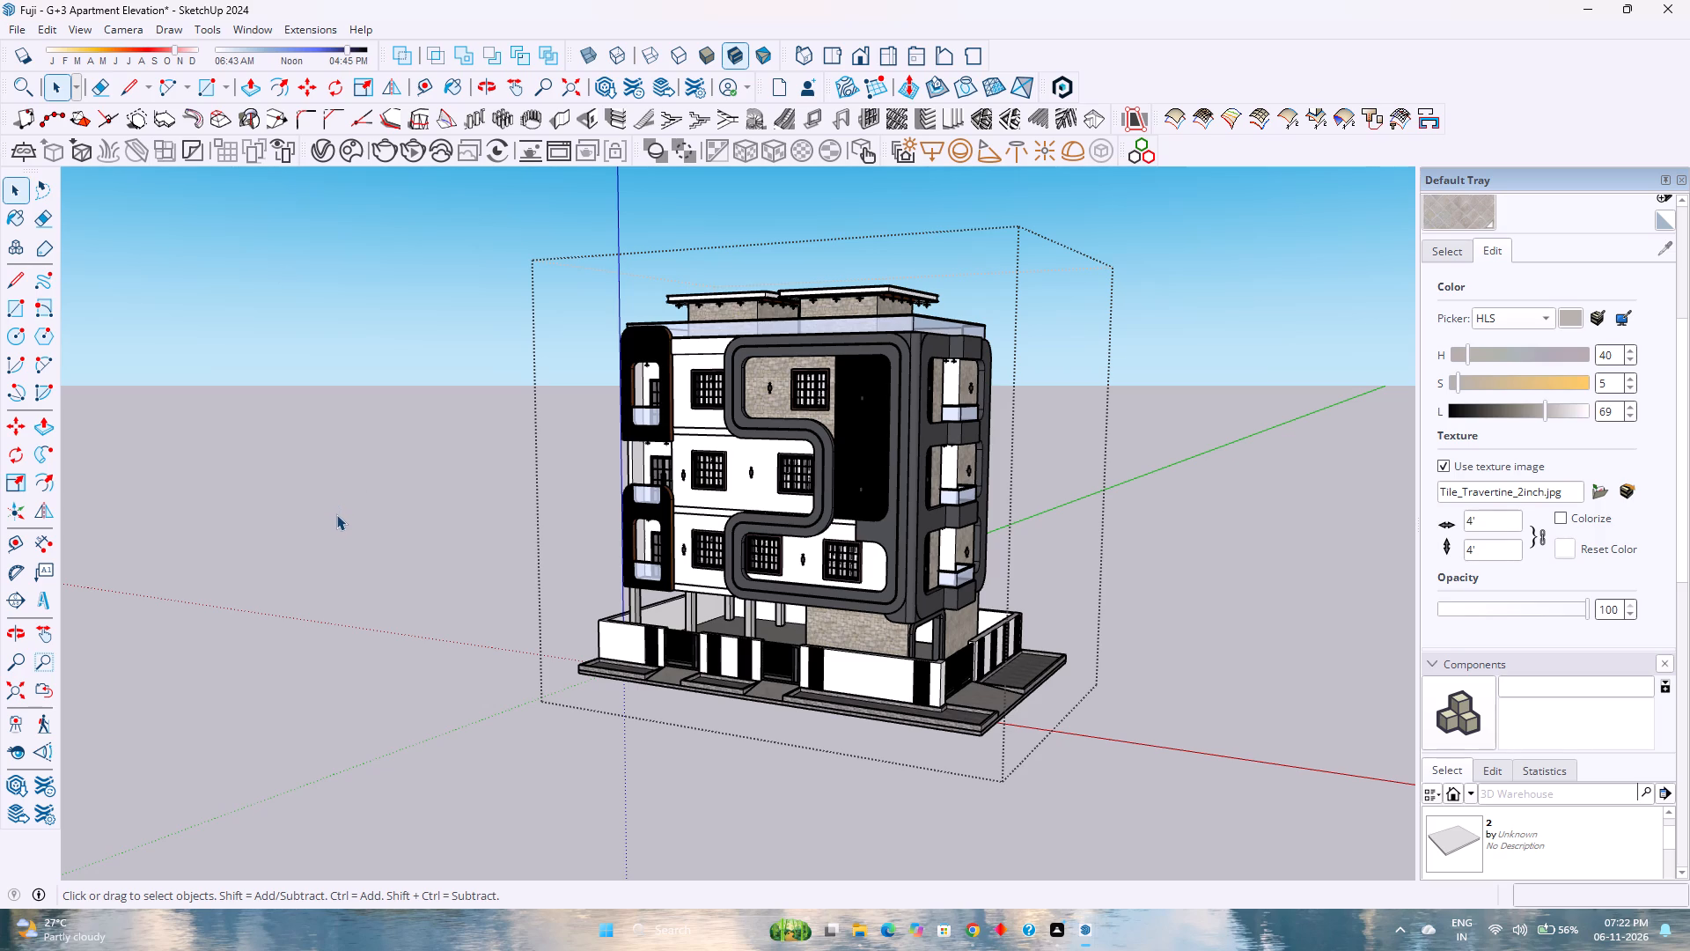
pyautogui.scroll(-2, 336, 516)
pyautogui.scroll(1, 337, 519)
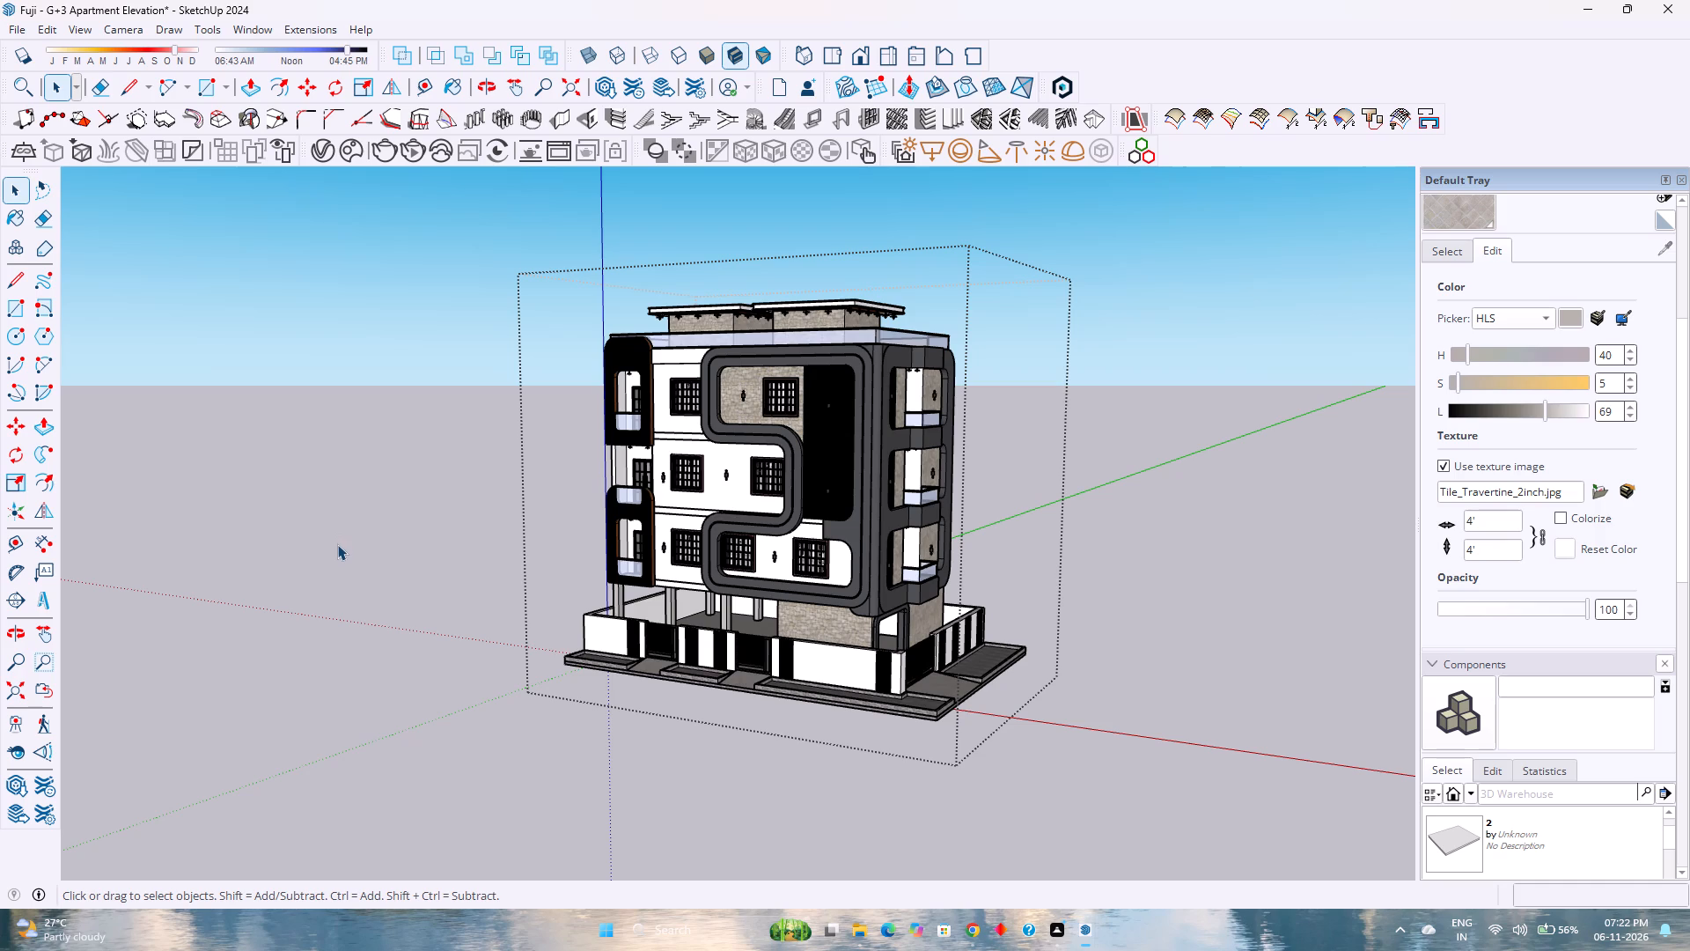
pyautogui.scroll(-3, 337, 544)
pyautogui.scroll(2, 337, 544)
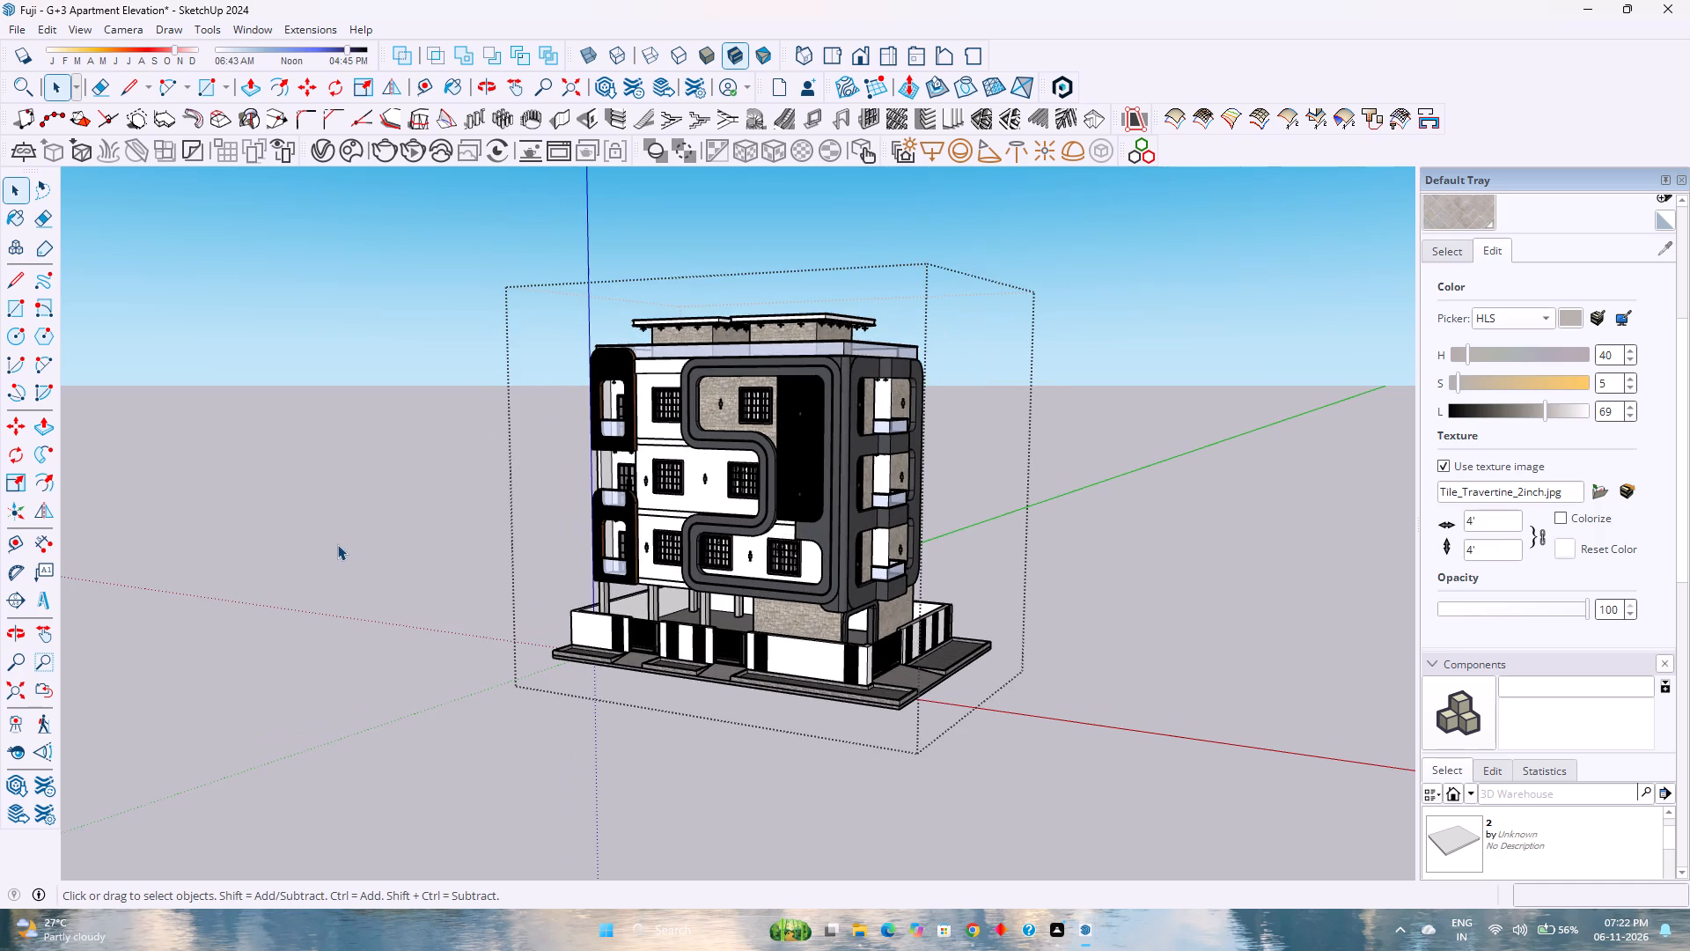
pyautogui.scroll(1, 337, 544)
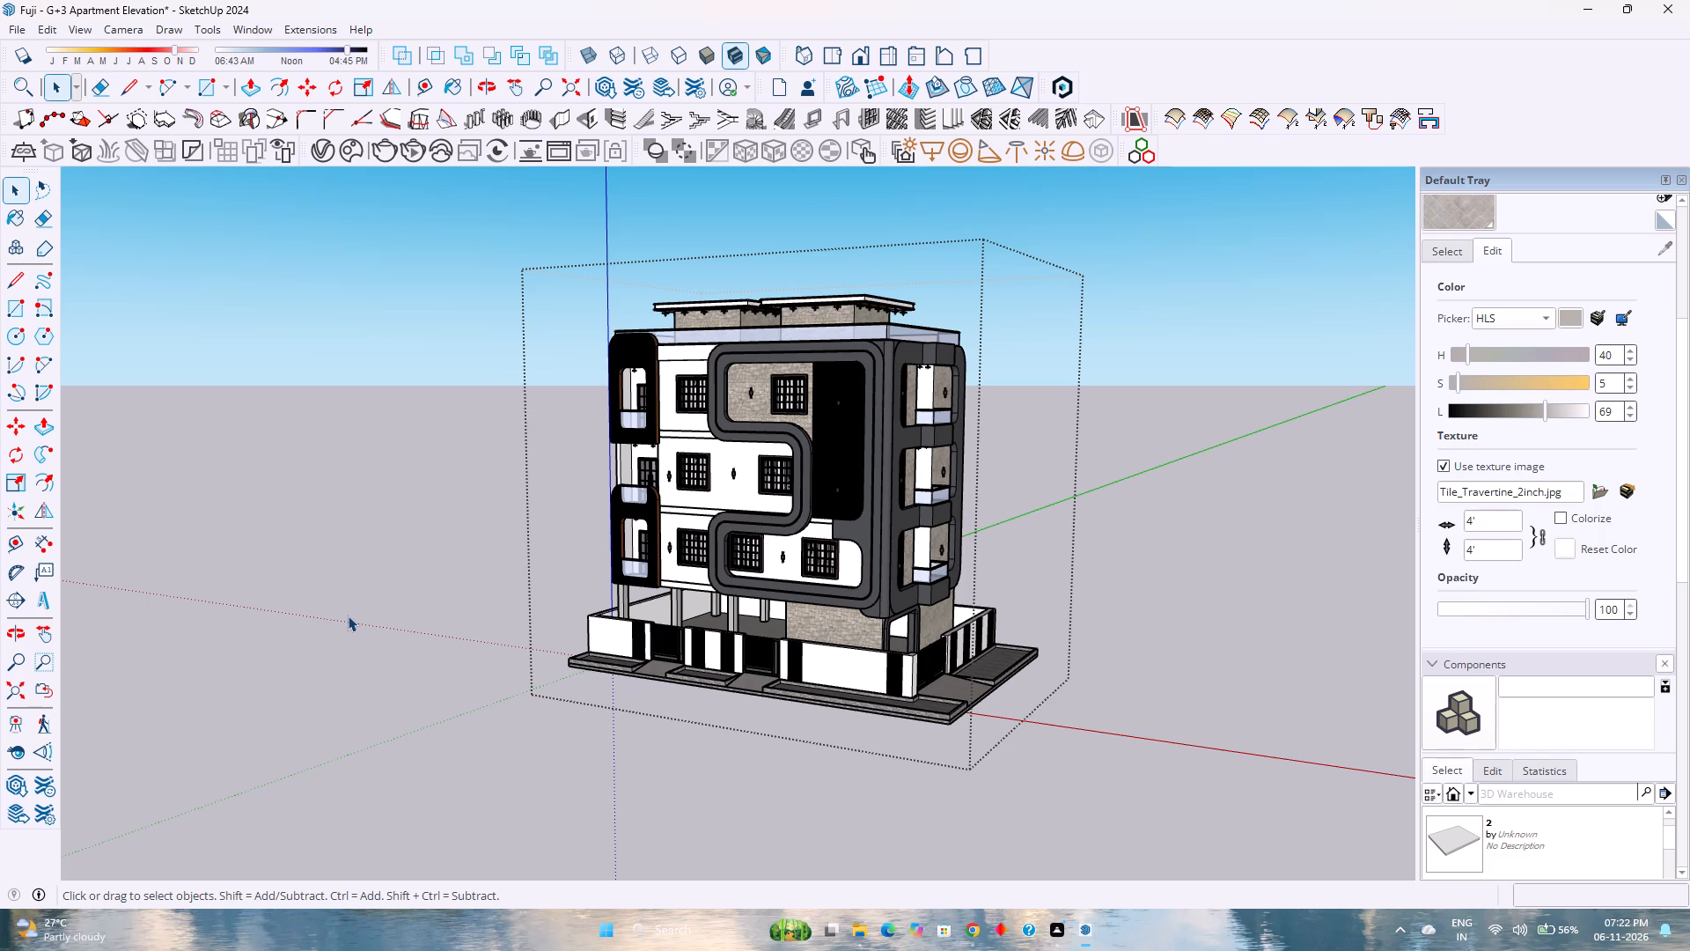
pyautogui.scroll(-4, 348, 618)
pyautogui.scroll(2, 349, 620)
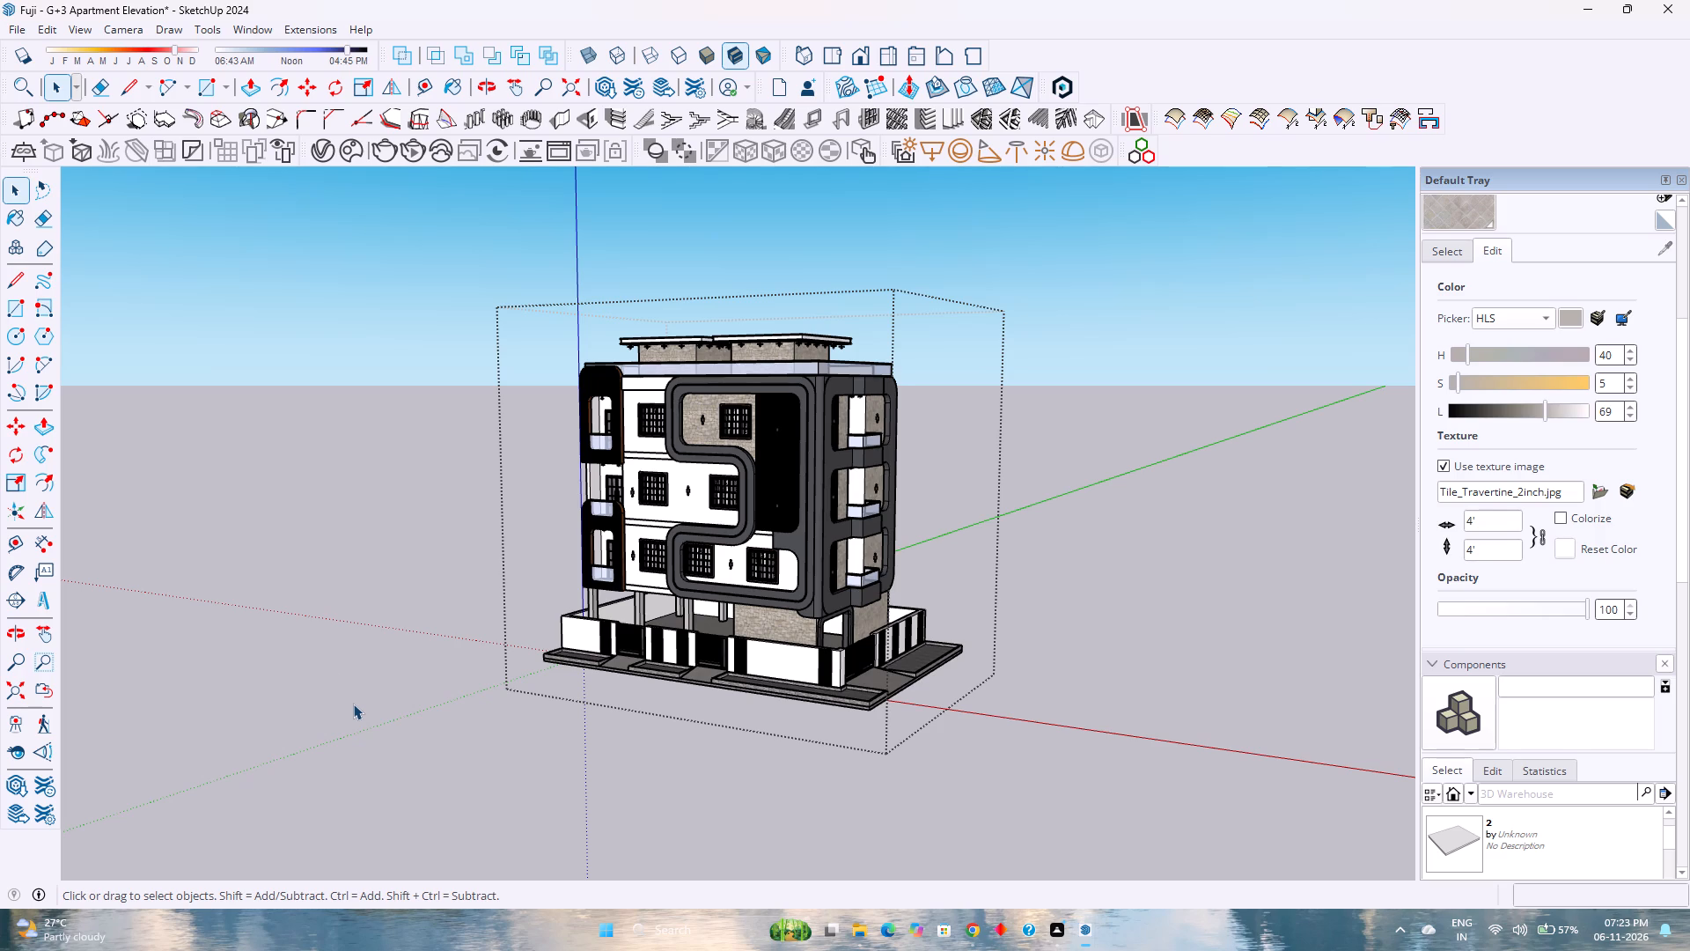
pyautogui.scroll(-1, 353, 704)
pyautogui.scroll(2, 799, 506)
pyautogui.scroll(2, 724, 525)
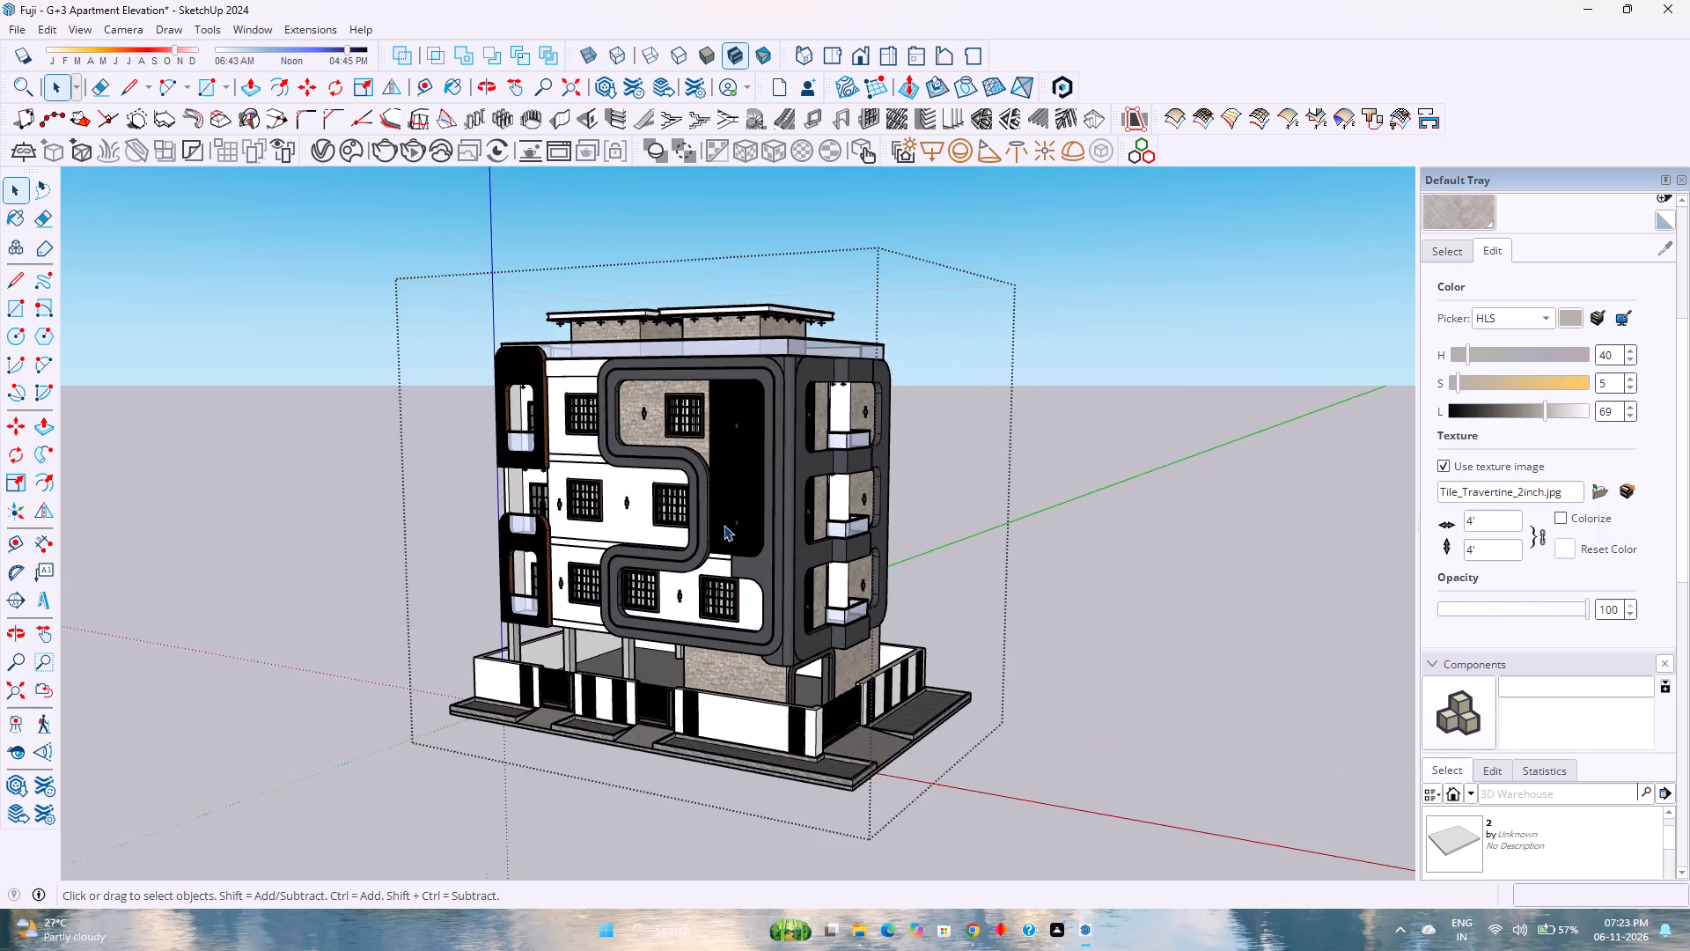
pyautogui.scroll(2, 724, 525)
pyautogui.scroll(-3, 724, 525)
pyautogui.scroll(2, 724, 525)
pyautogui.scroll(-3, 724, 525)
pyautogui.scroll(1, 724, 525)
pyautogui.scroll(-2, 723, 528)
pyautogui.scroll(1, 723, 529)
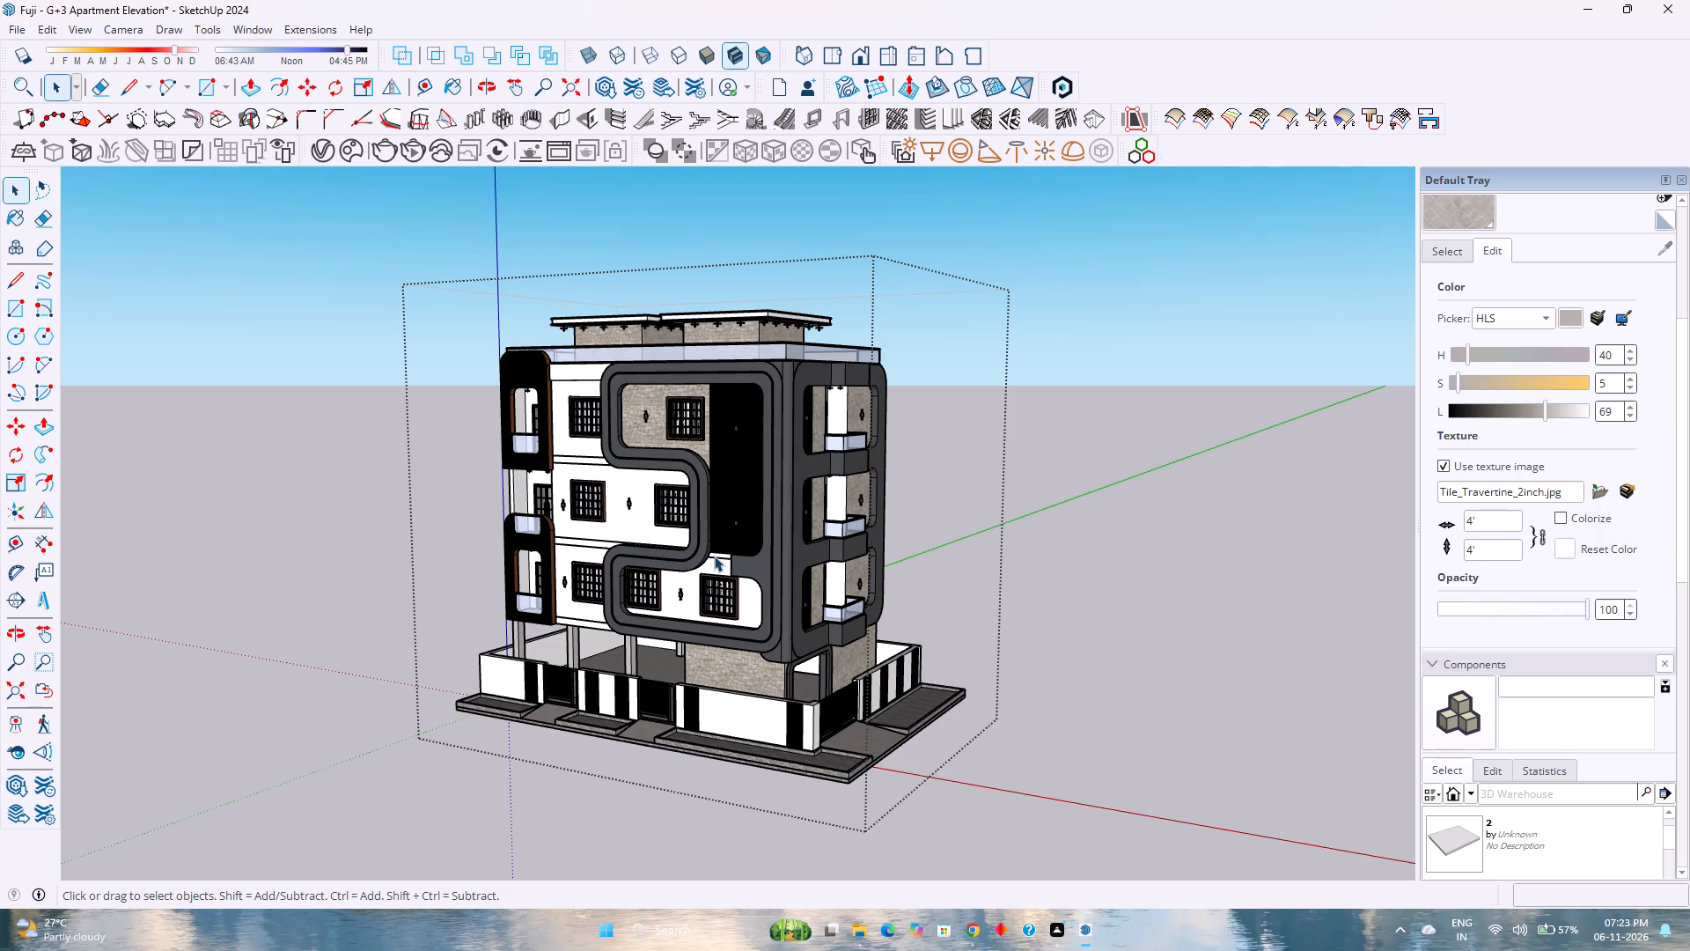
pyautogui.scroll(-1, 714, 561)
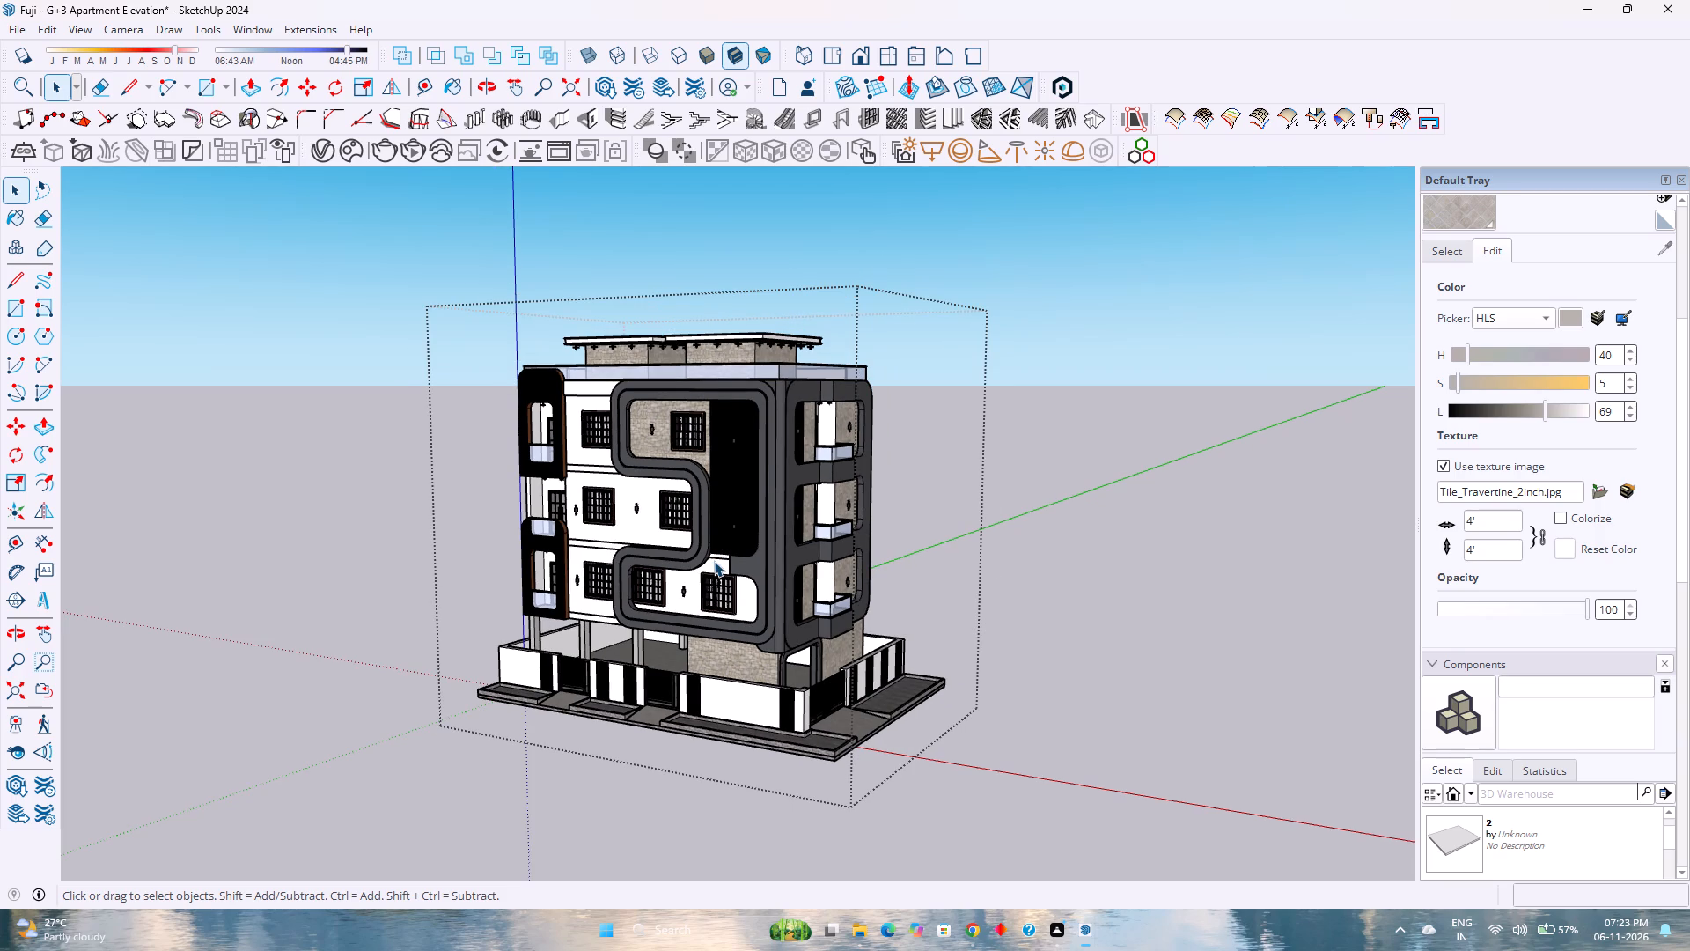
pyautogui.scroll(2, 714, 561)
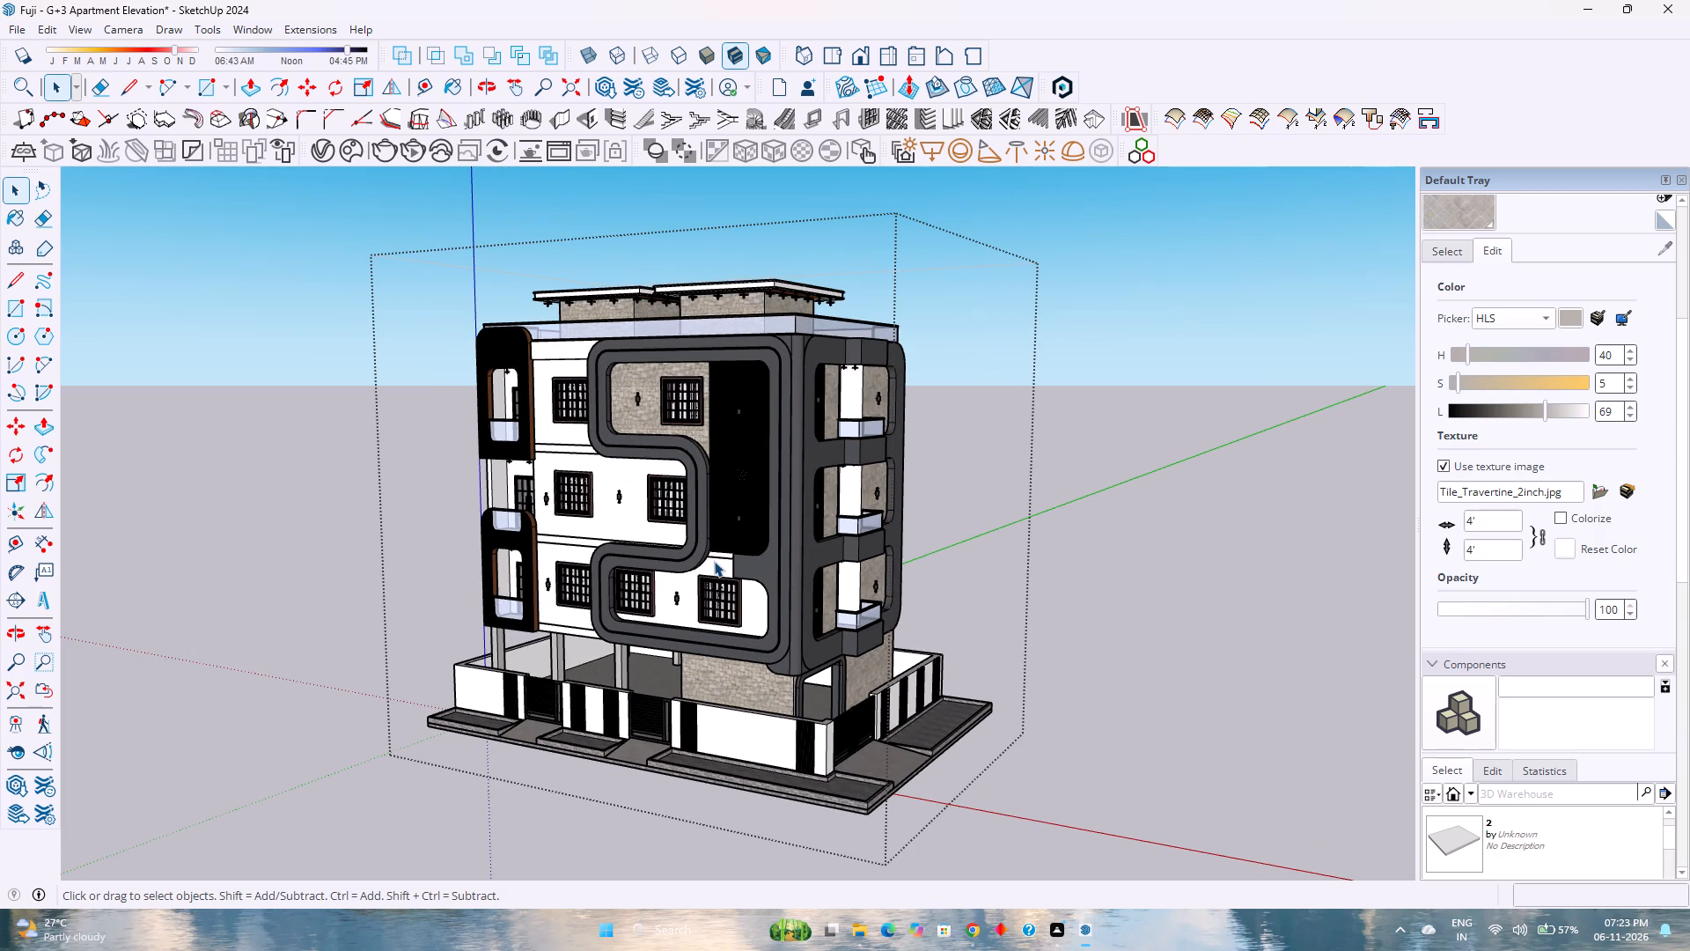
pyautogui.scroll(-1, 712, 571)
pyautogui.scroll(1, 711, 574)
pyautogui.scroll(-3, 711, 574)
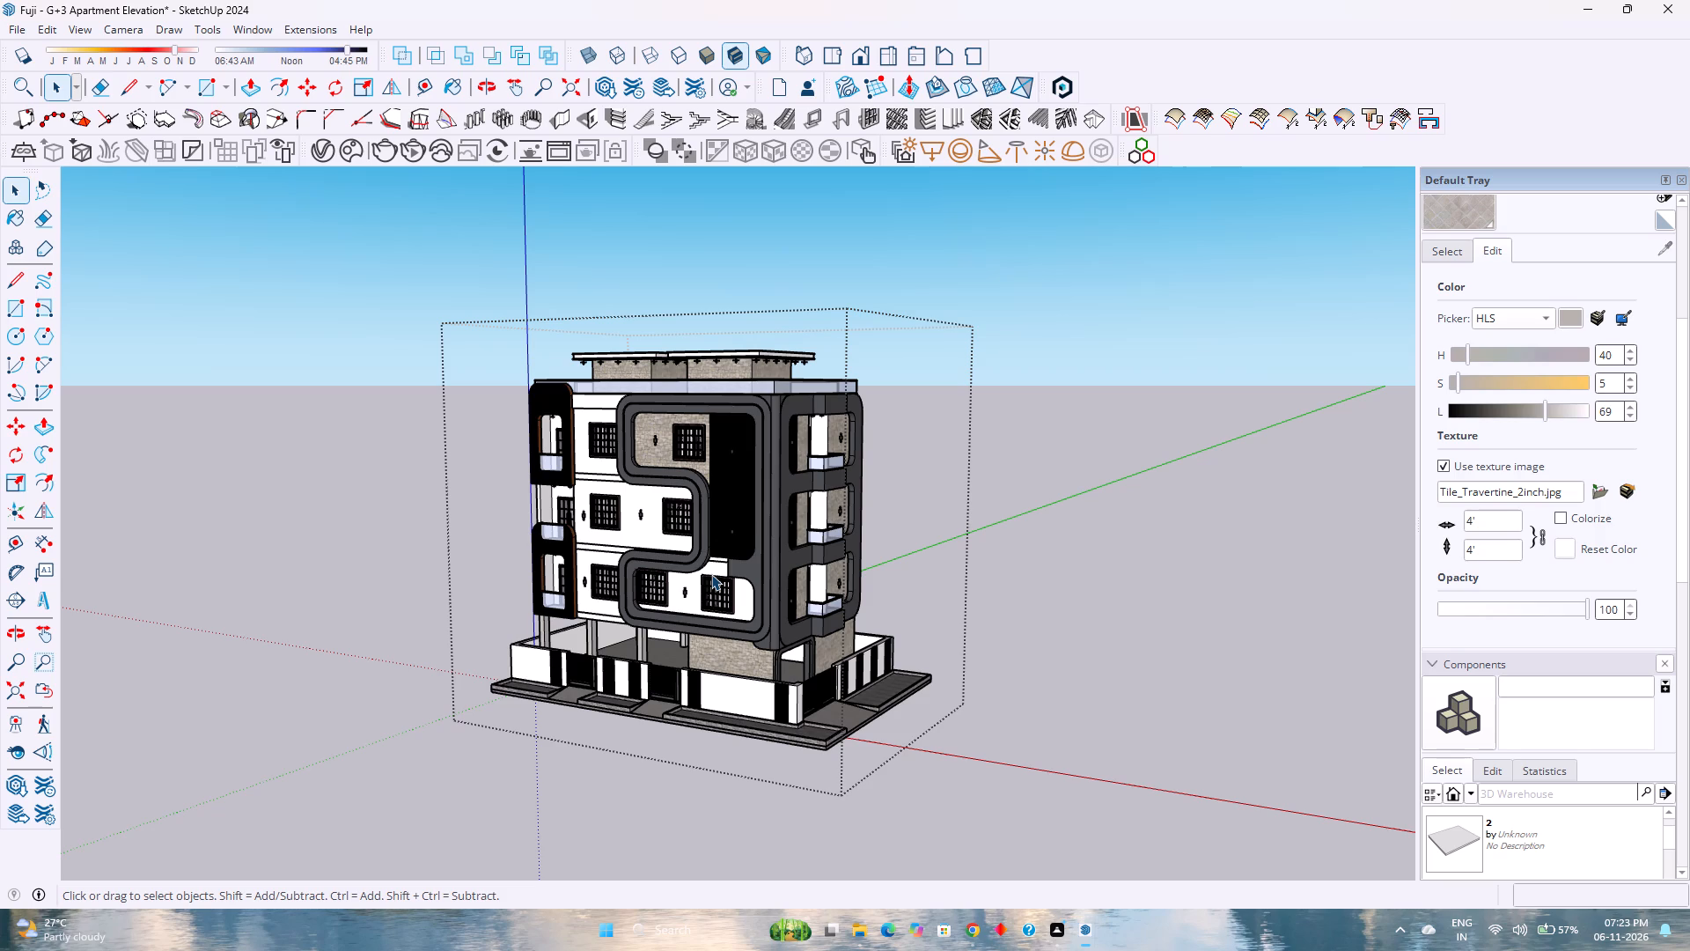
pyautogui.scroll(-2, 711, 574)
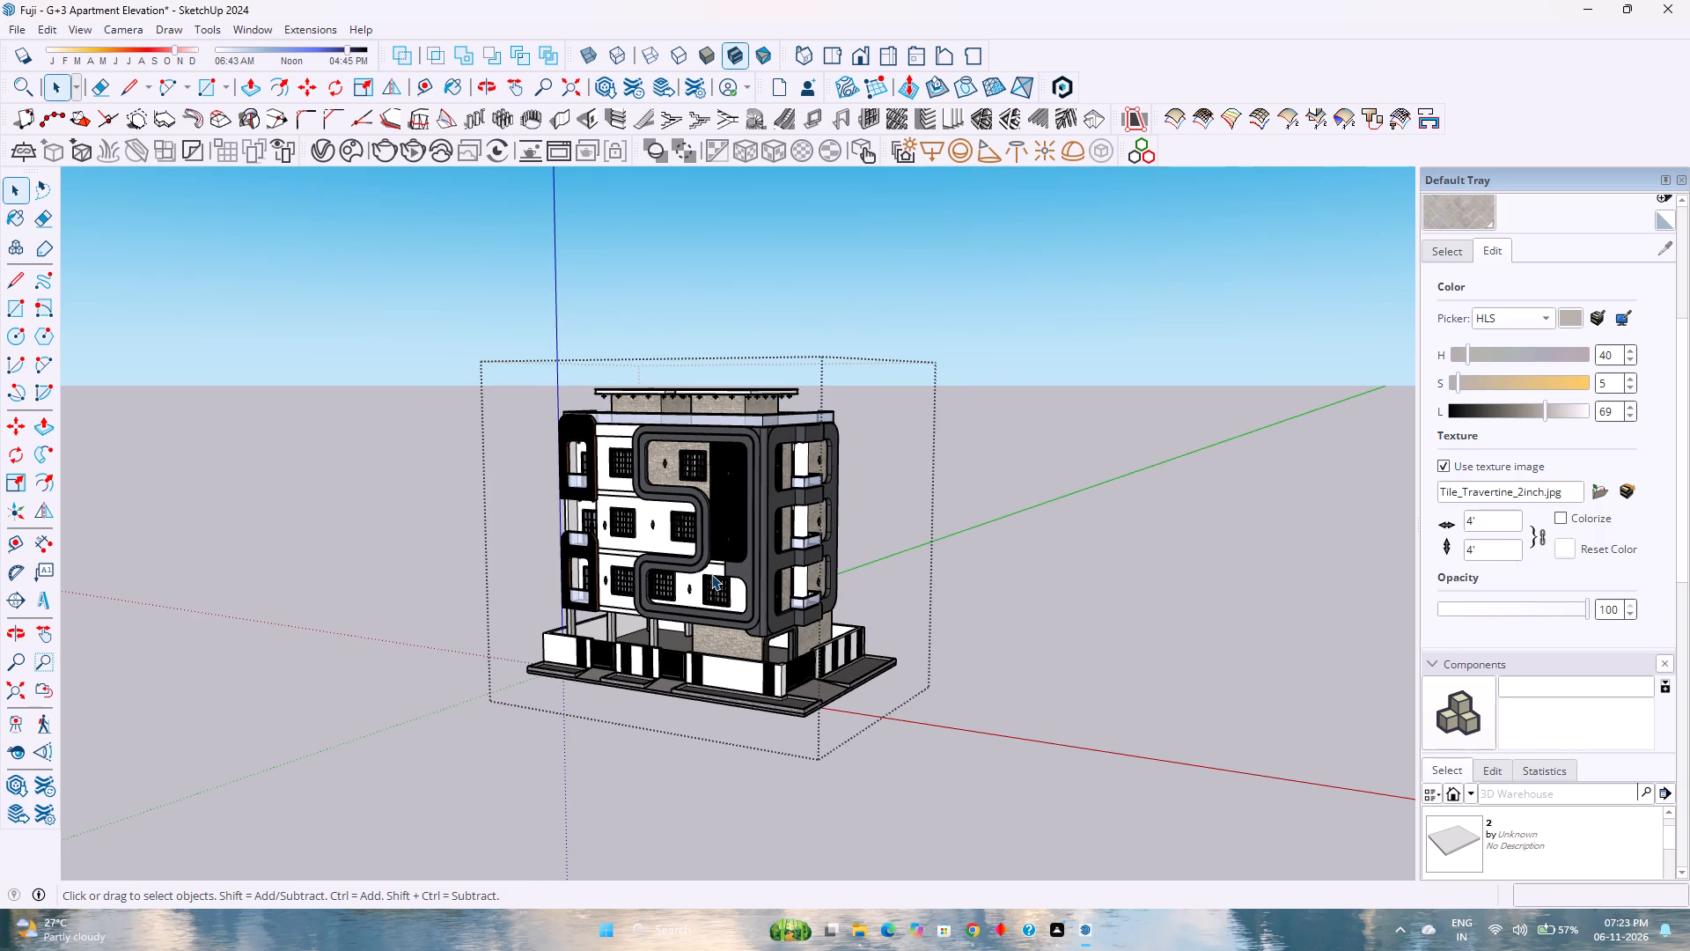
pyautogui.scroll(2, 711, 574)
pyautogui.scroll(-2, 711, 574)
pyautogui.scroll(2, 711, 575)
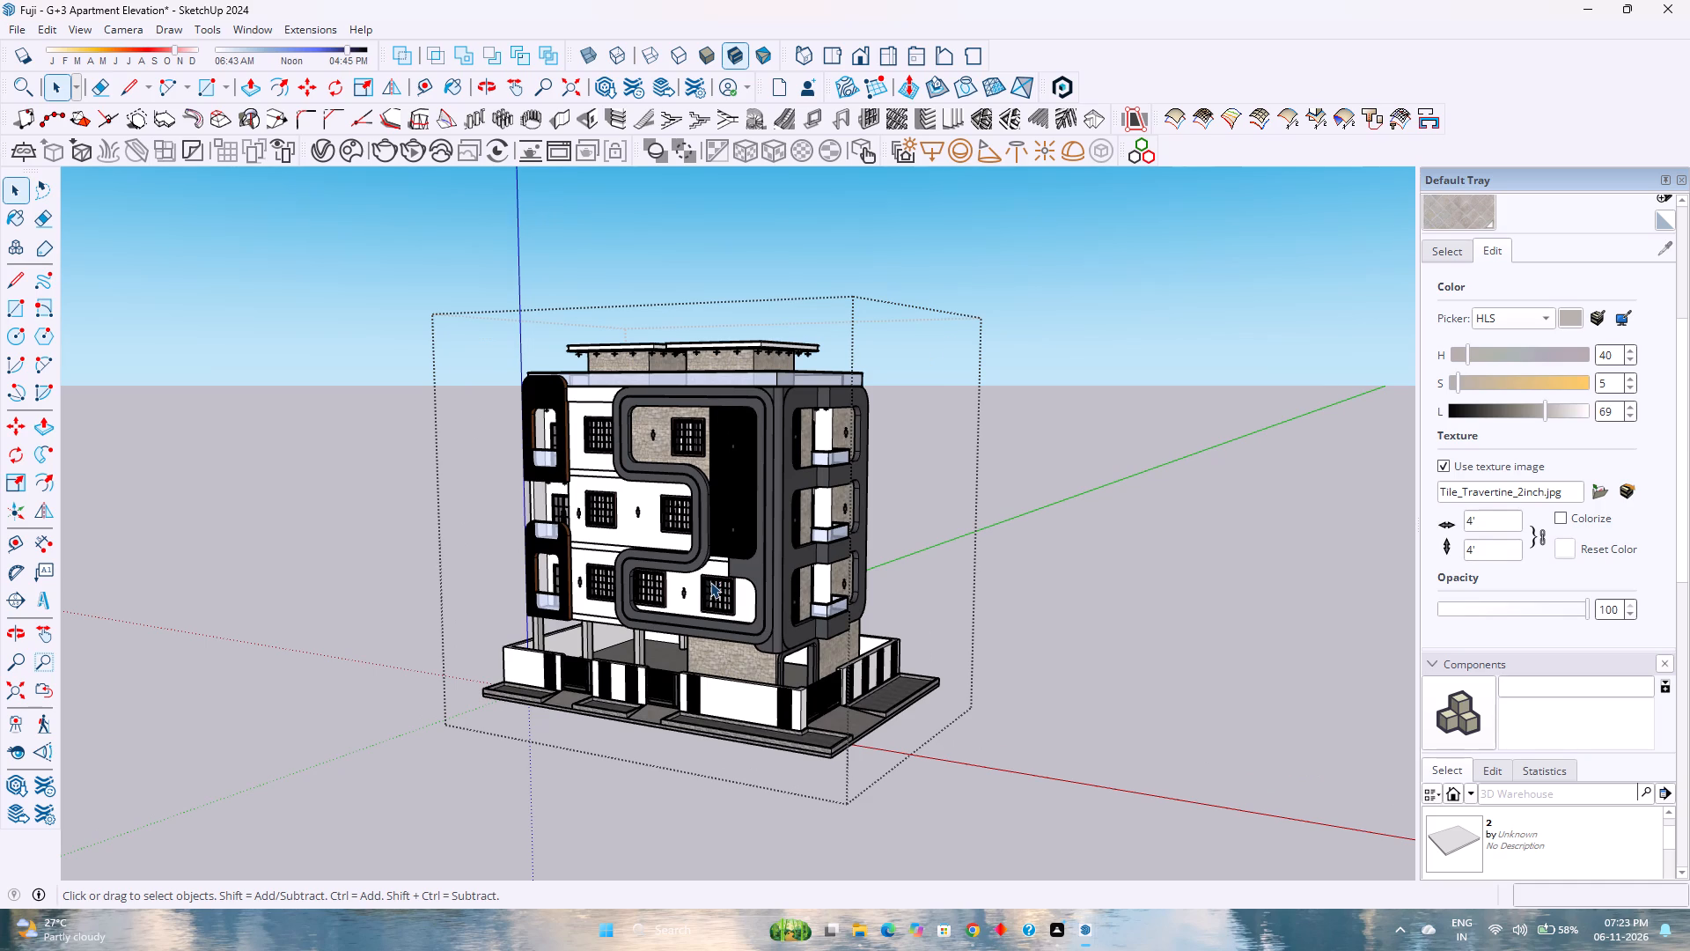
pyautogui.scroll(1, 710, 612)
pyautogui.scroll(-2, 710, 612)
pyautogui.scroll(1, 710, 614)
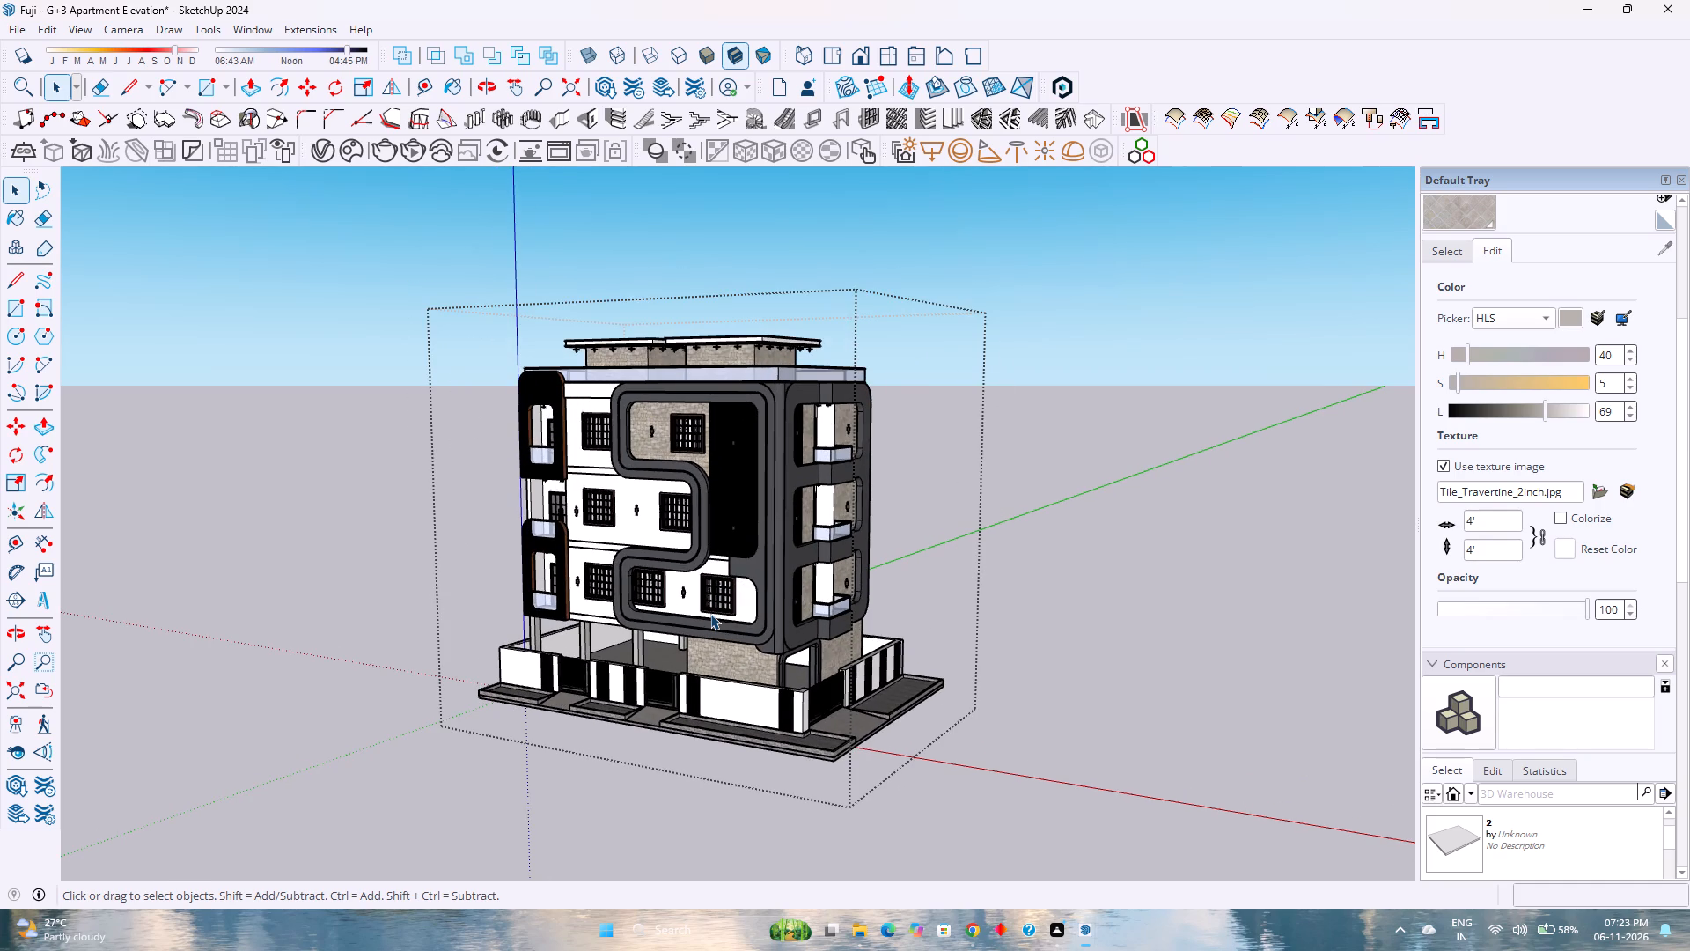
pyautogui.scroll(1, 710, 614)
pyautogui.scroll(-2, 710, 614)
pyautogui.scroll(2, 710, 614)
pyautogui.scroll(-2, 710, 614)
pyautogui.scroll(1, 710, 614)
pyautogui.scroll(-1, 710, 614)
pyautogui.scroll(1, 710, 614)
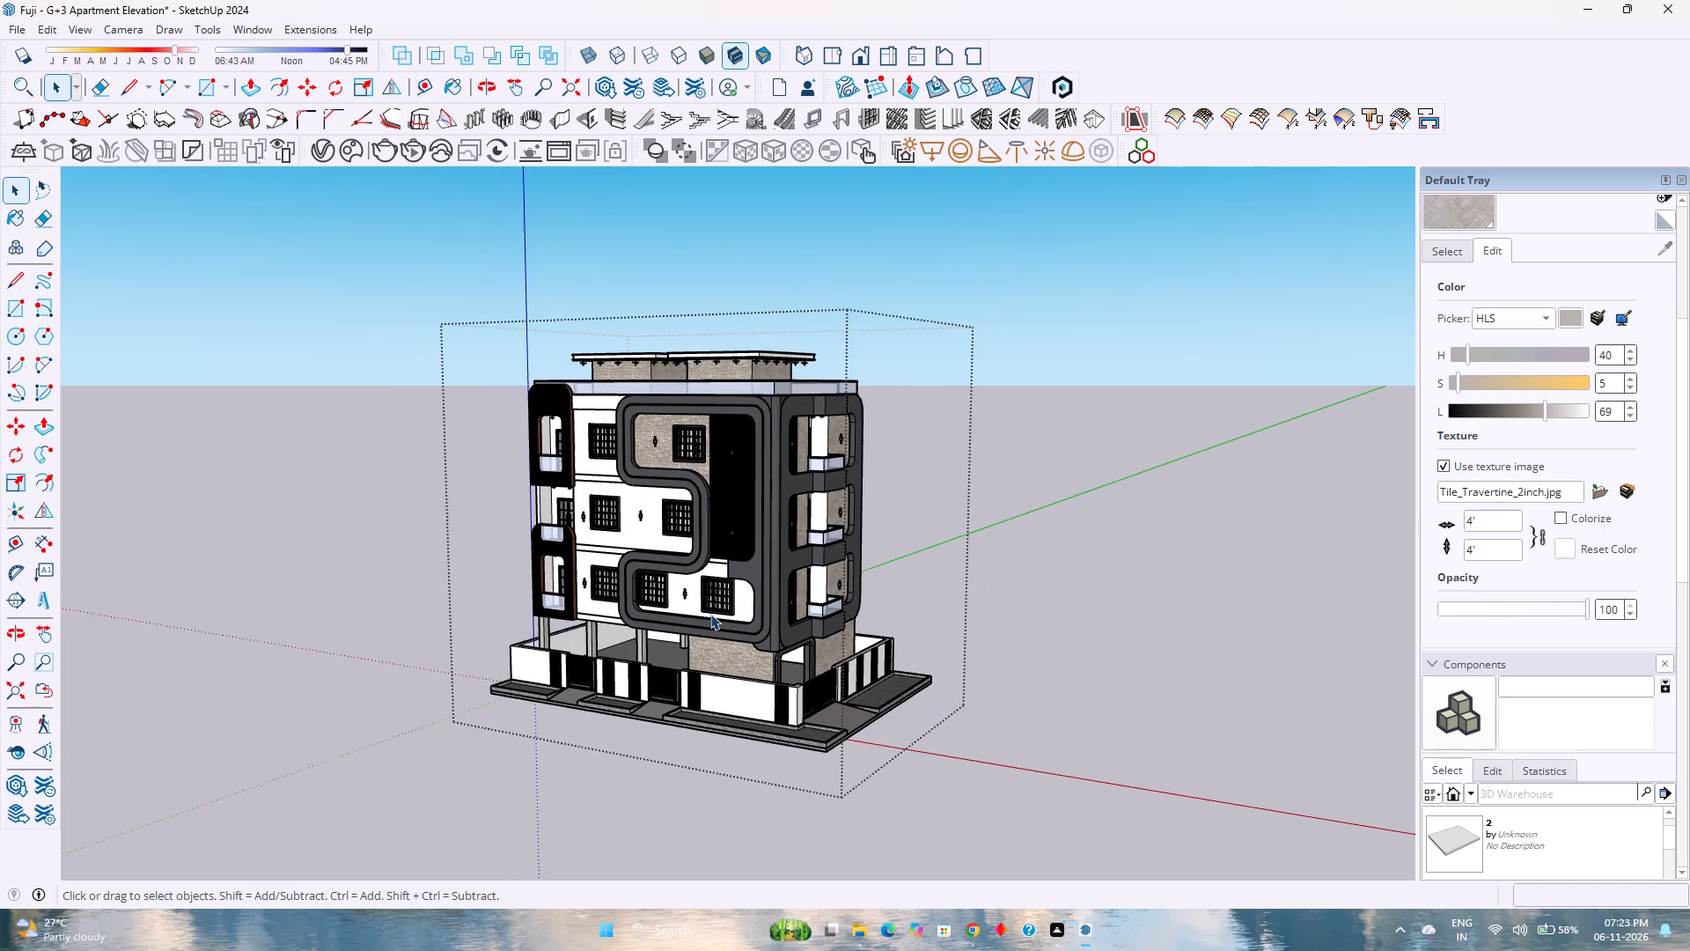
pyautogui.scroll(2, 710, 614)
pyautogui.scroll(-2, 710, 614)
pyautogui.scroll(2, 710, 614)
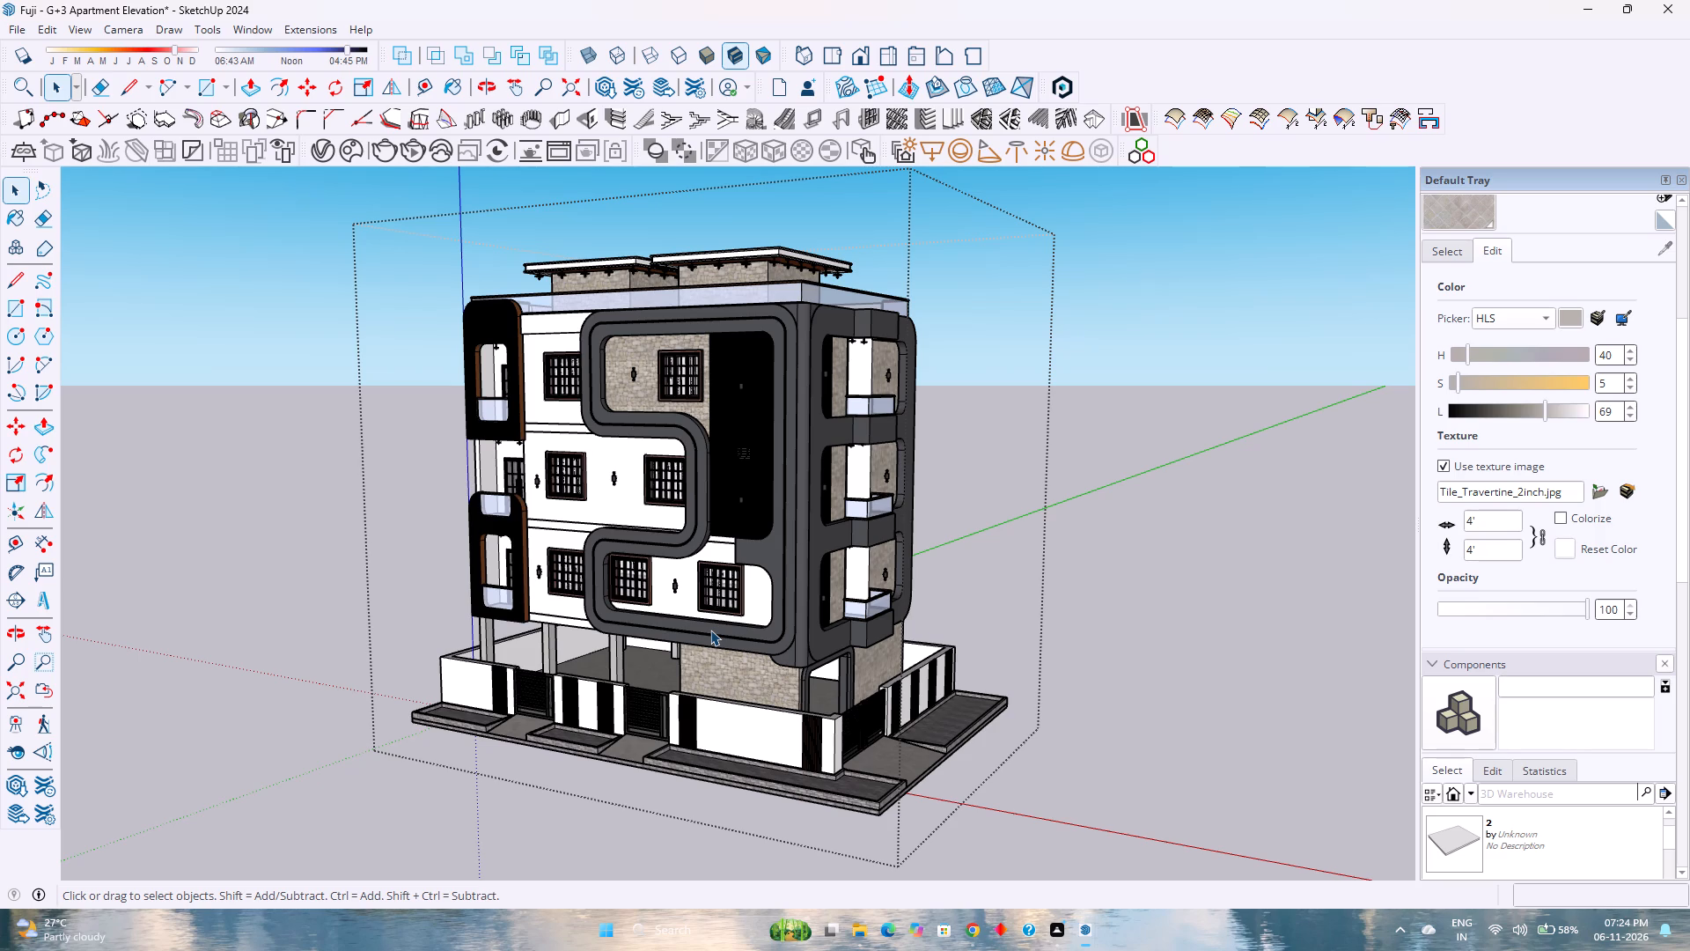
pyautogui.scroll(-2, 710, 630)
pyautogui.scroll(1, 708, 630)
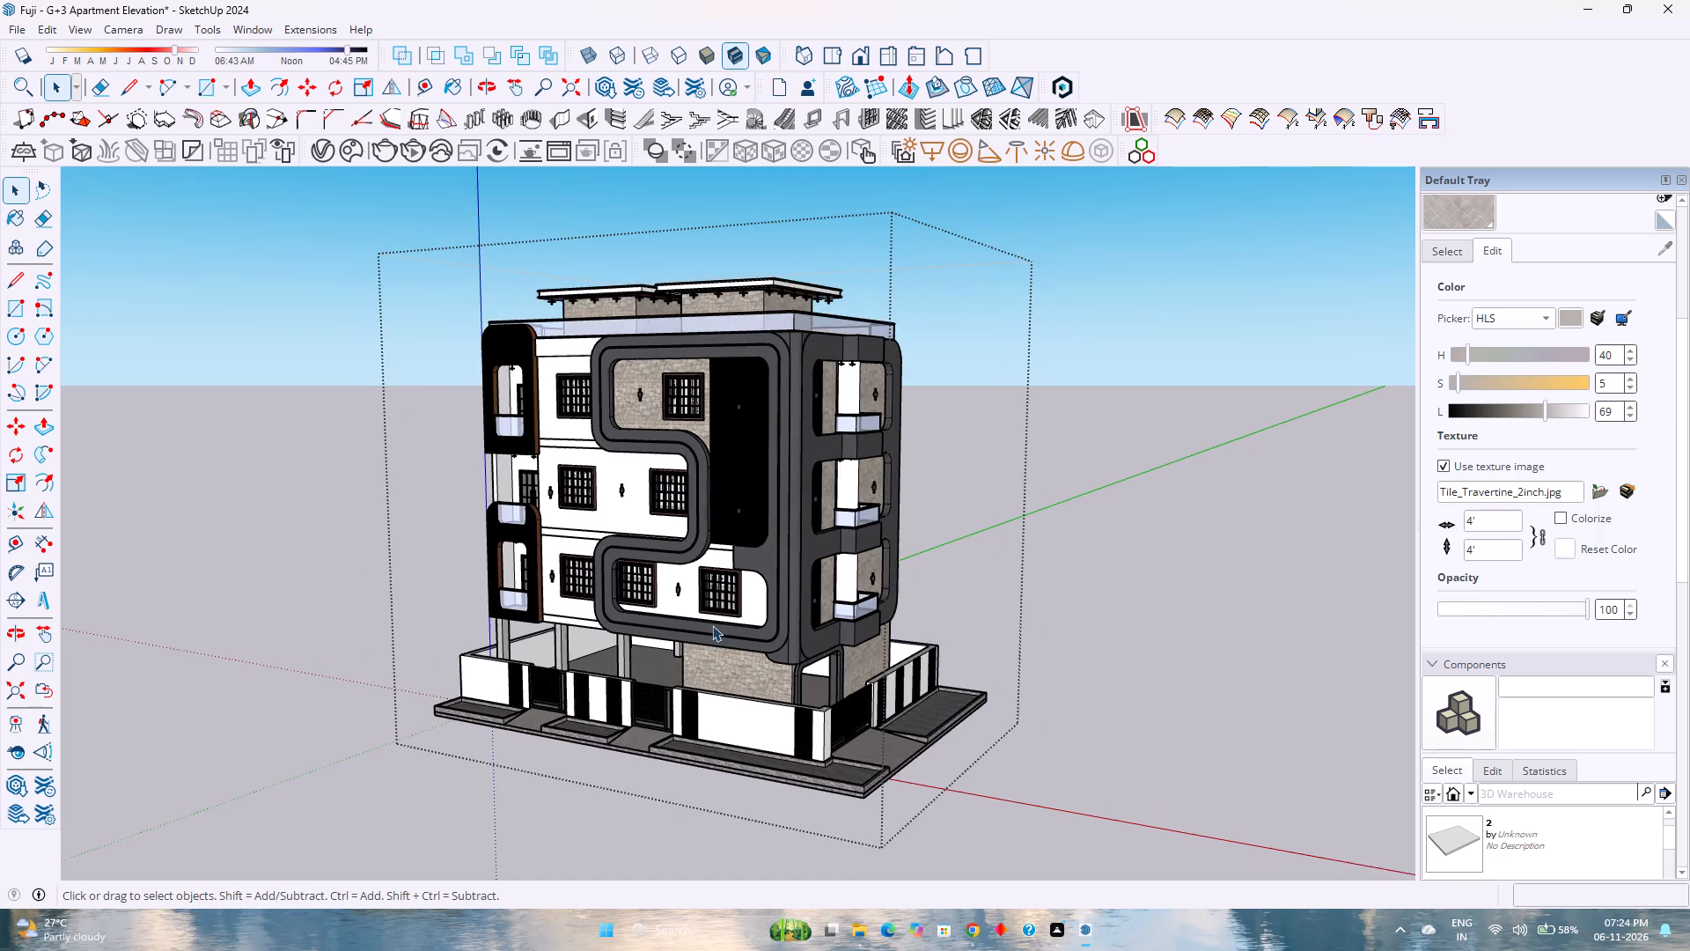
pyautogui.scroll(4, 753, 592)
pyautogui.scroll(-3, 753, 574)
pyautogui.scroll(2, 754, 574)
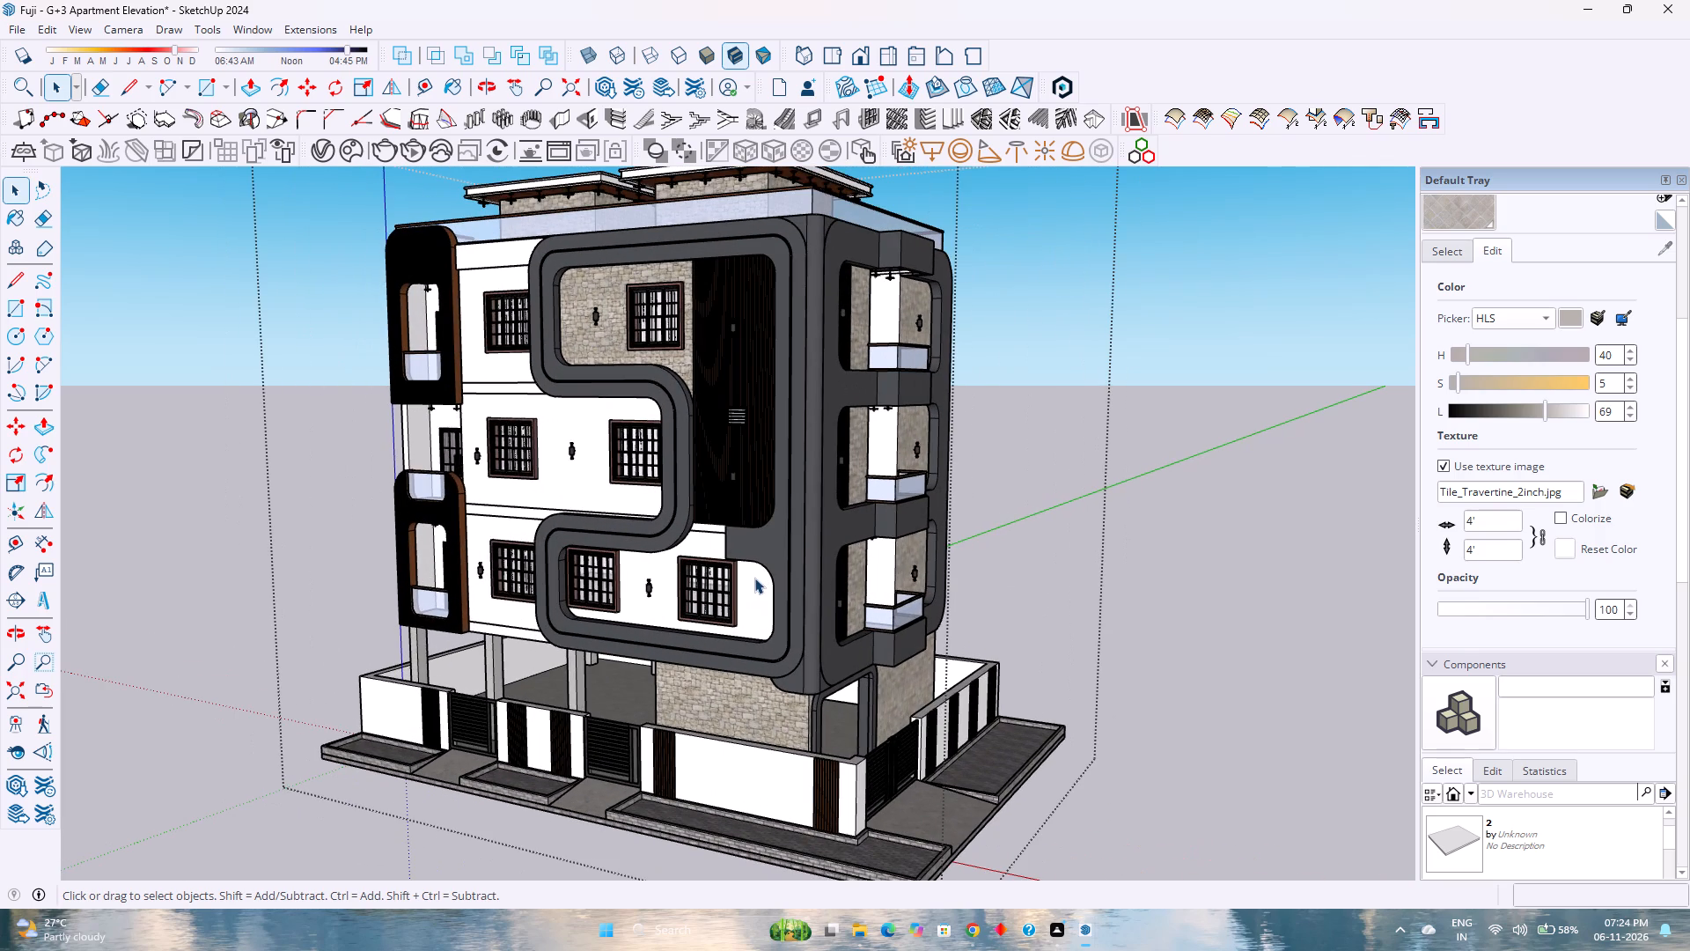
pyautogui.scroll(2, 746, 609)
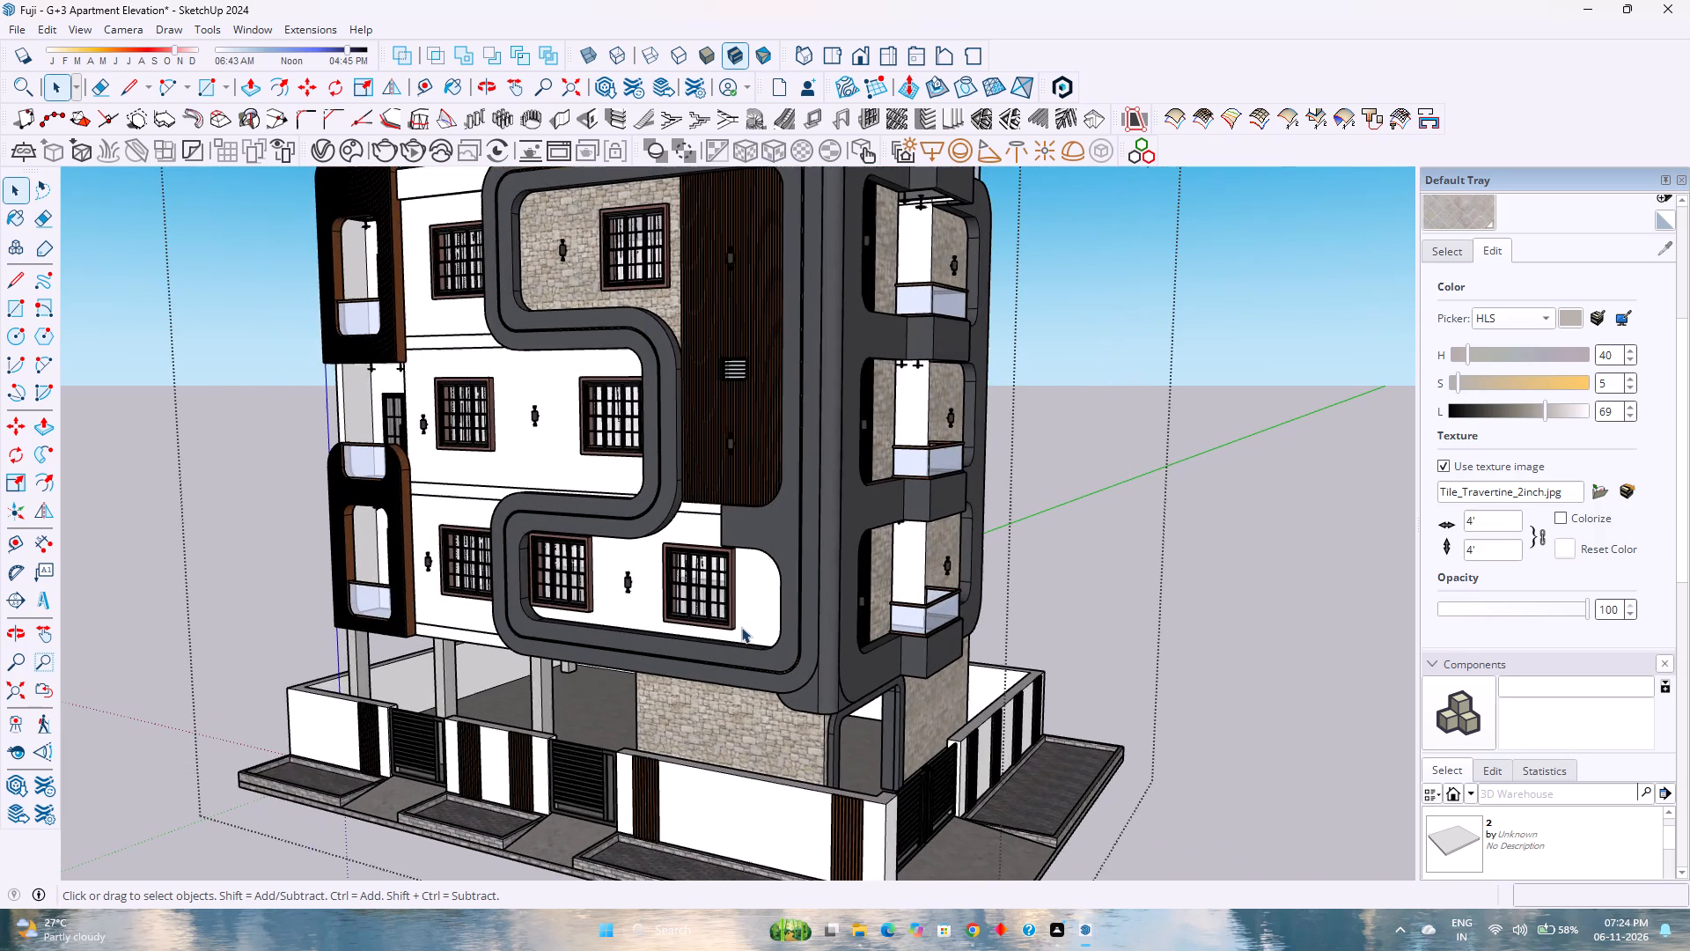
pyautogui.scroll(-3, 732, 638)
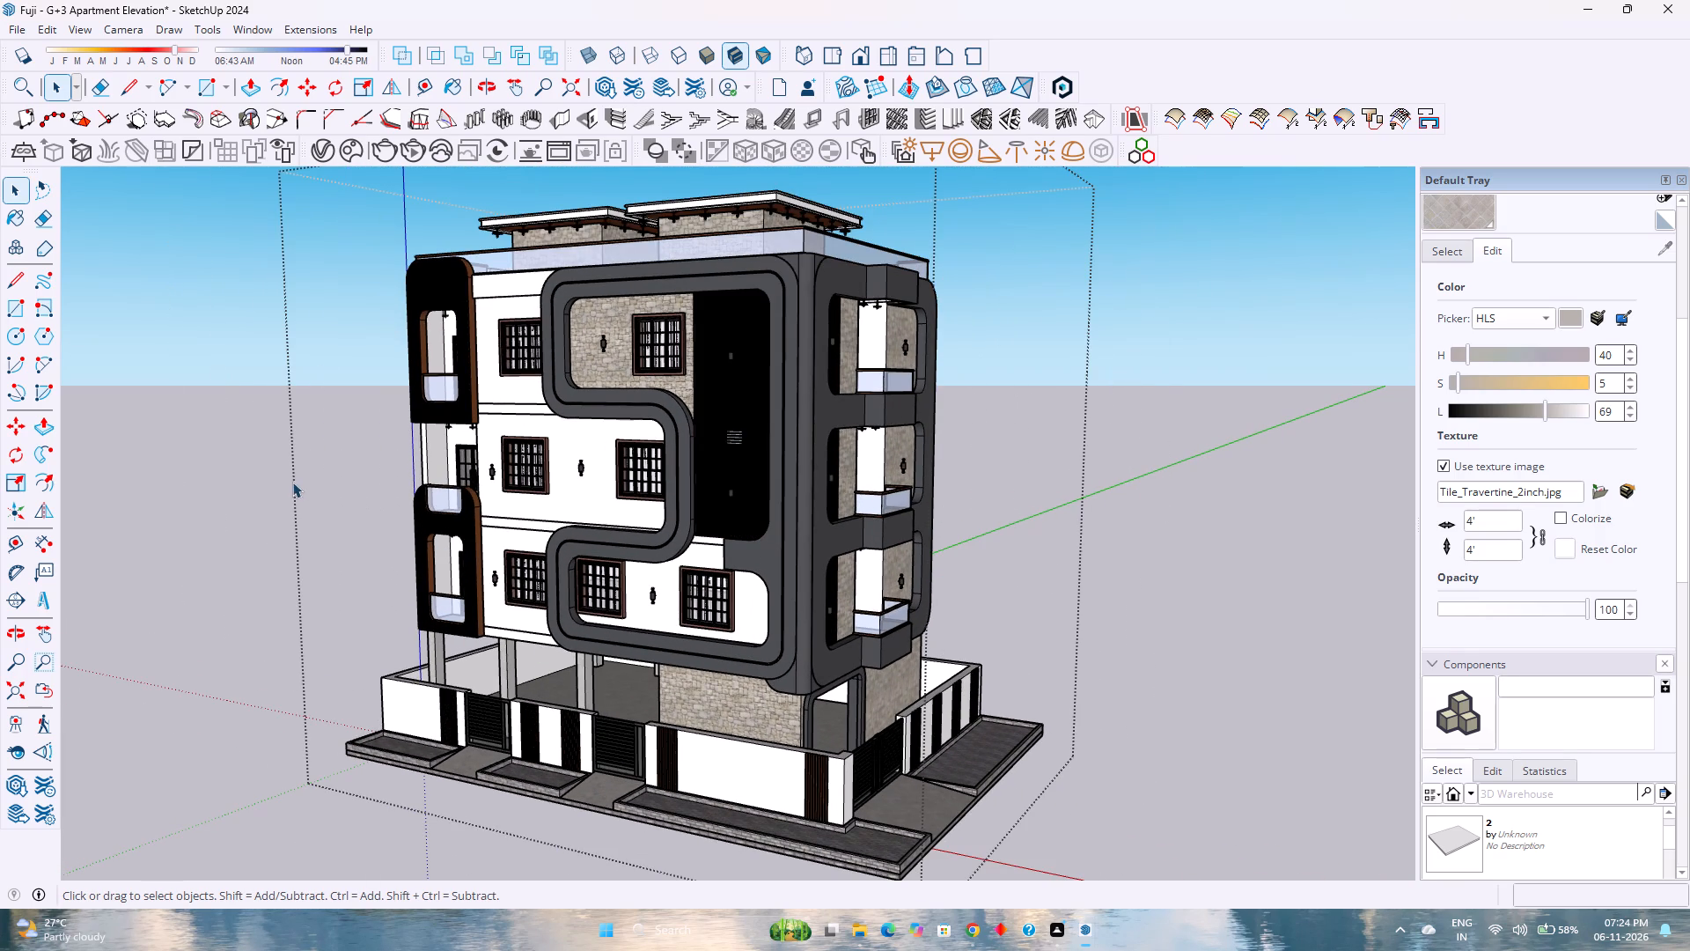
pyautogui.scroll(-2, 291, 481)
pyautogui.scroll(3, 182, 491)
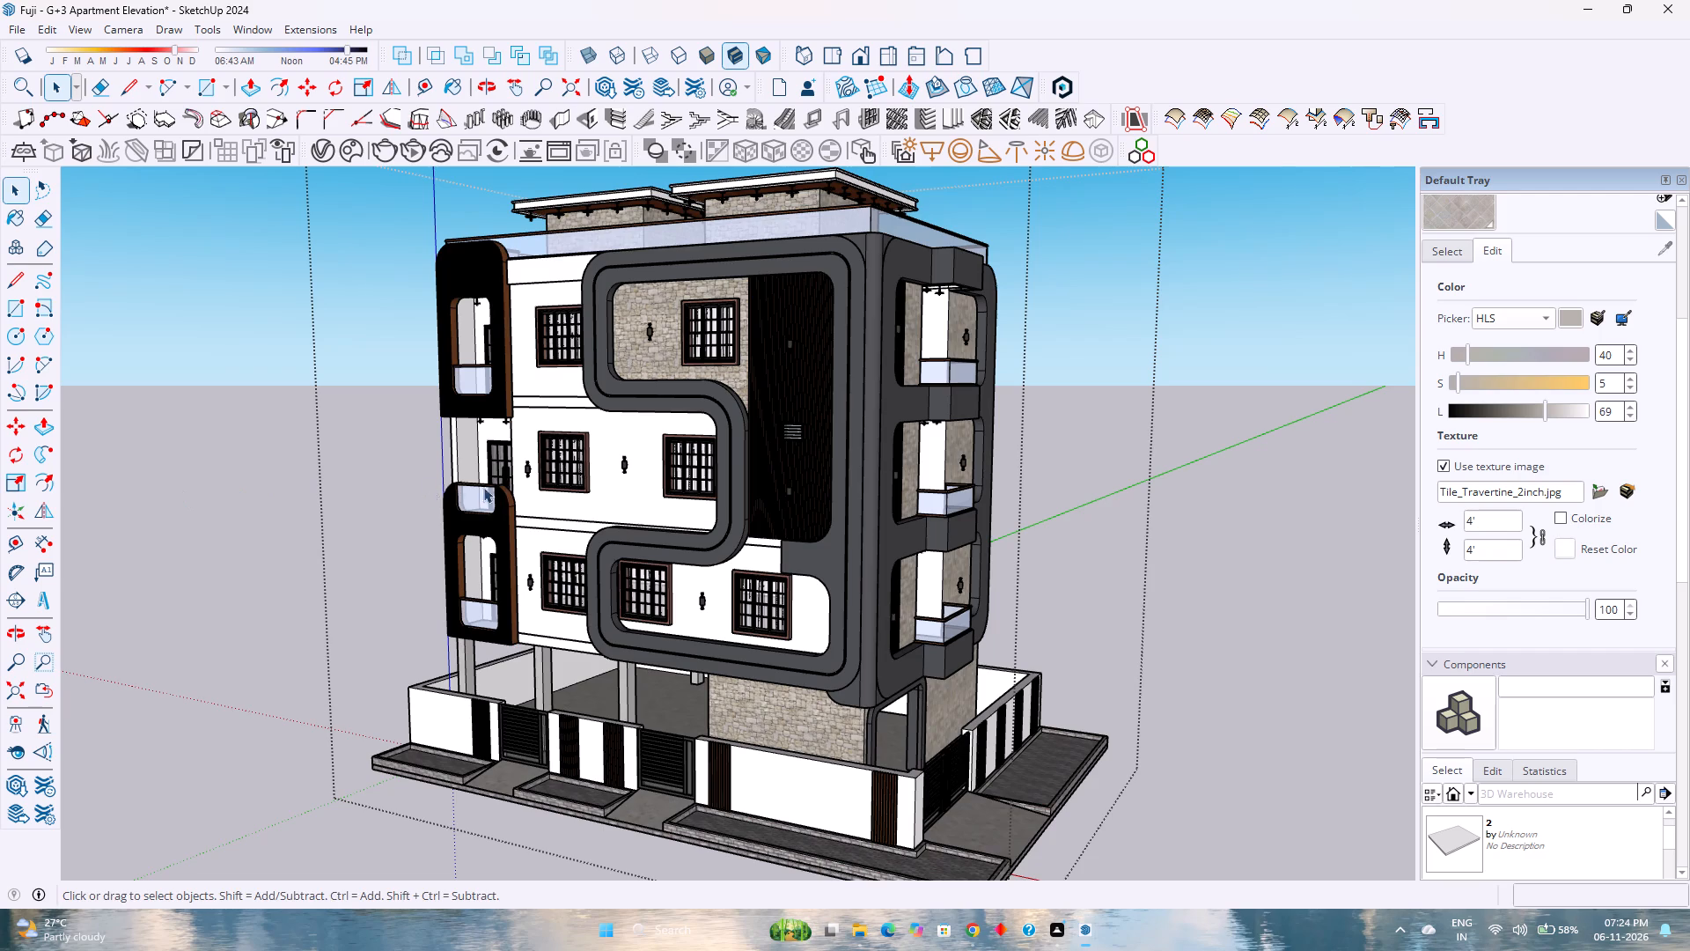
# Examine the apartment building model from the front and from the corner at a lower eye level.
pyautogui.moveTo(511, 487); pyautogui.dragTo(674, 464, button='middle')
pyautogui.scroll(-2, 674, 464)
pyautogui.scroll(1, 674, 464)
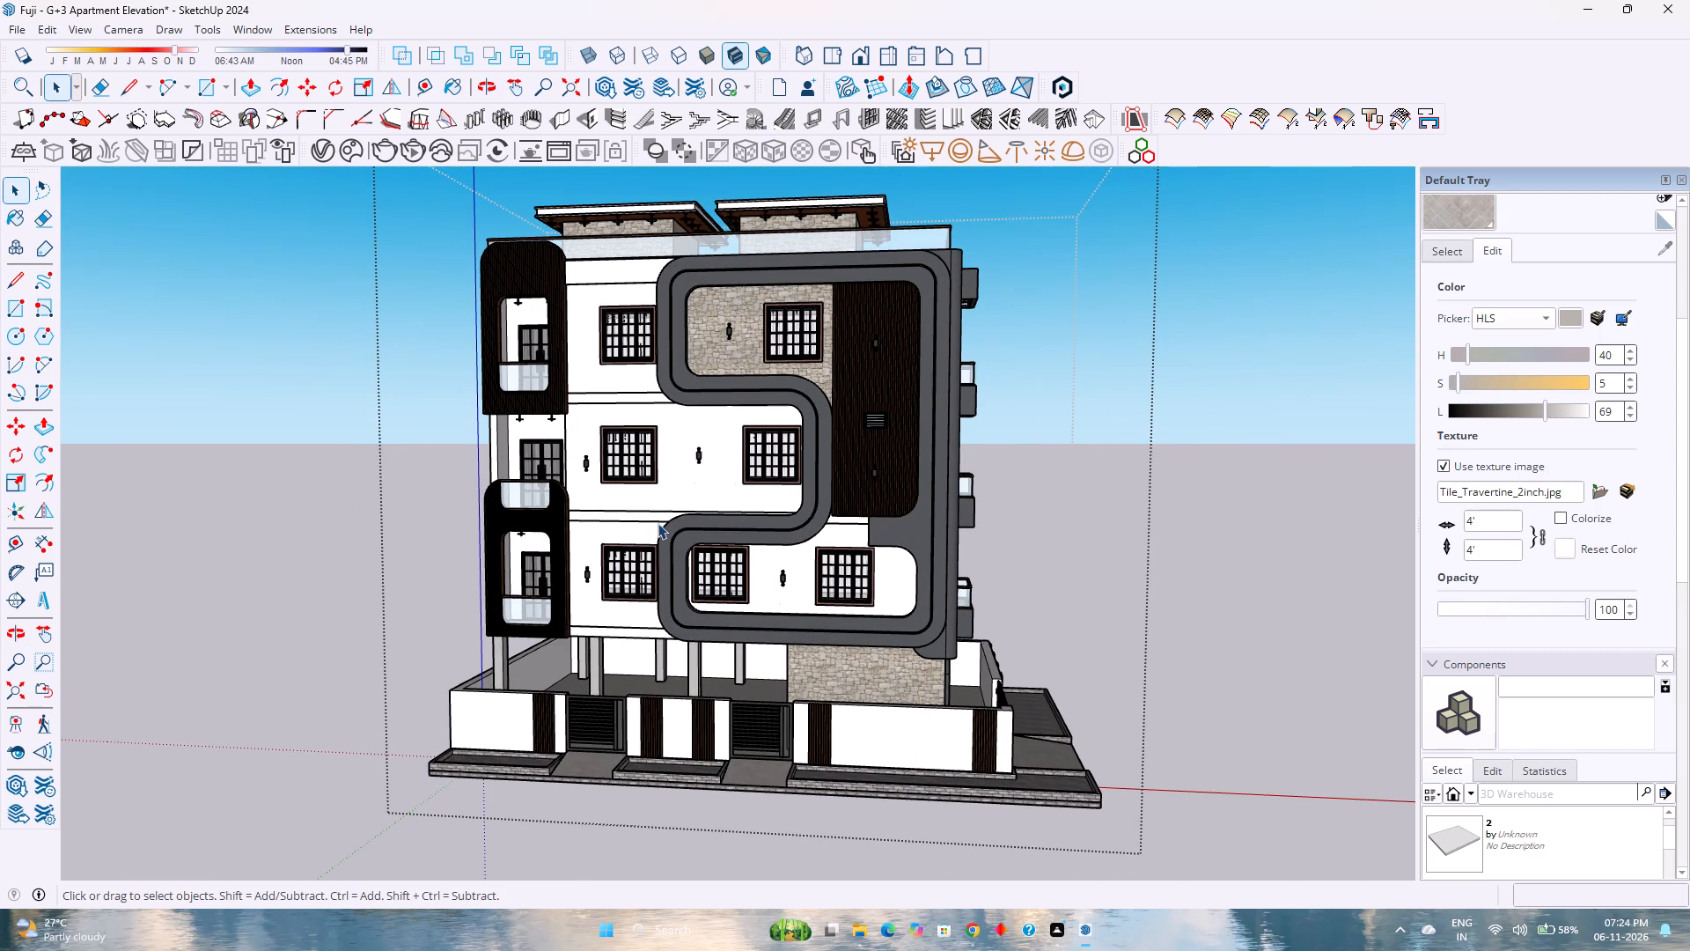
pyautogui.scroll(-2, 658, 525)
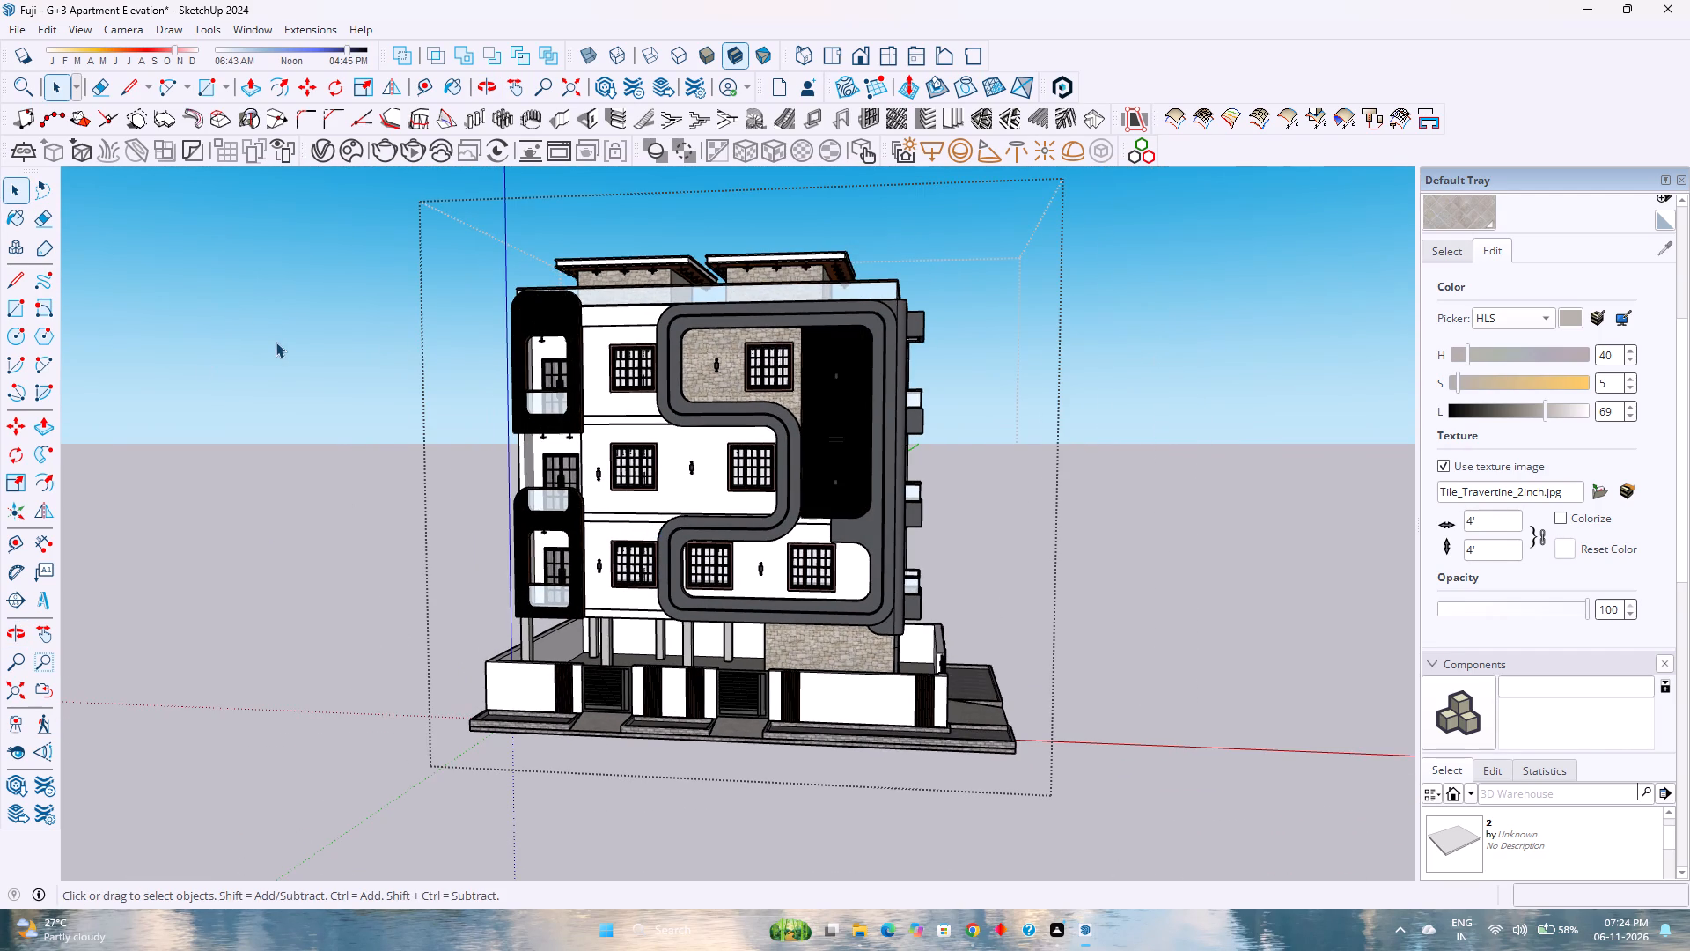
pyautogui.scroll(2, 276, 342)
pyautogui.moveTo(354, 573); pyautogui.dragTo(331, 559, button='middle')
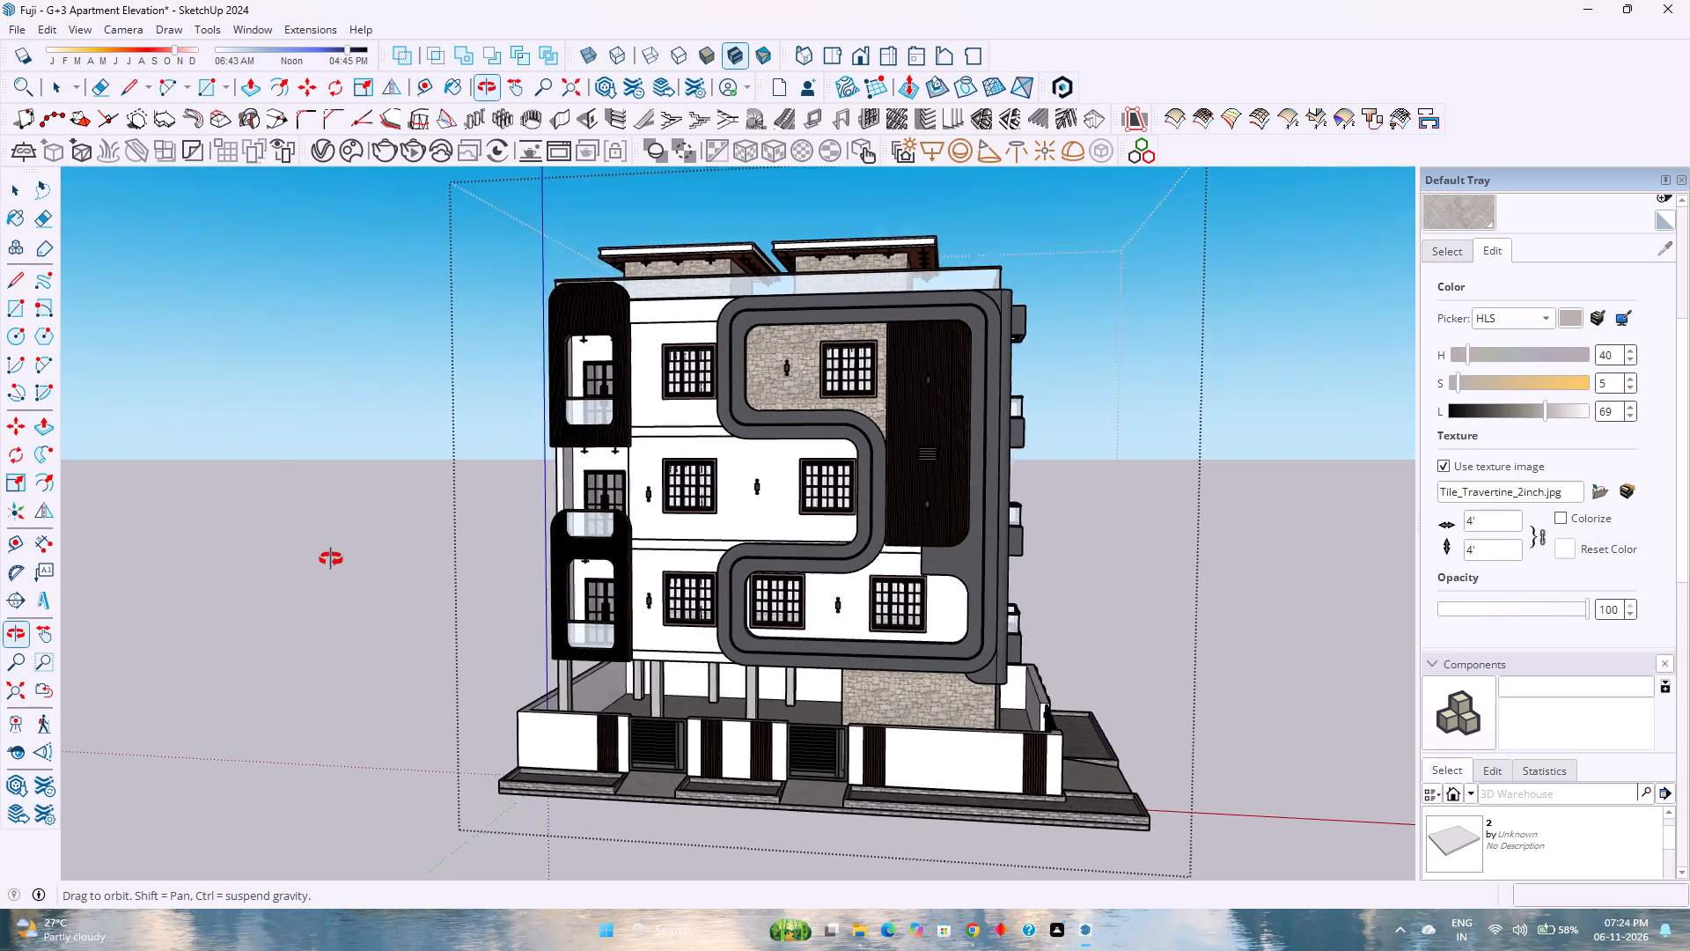
pyautogui.moveTo(331, 559); pyautogui.dragTo(279, 530, button='middle')
pyautogui.middleClick(279, 530)
pyautogui.middleClick(279, 530)
pyautogui.scroll(-7, 283, 527)
pyautogui.middleClick(636, 509)
pyautogui.moveTo(635, 509); pyautogui.dragTo(587, 512, button='middle')
pyautogui.middleClick(587, 512)
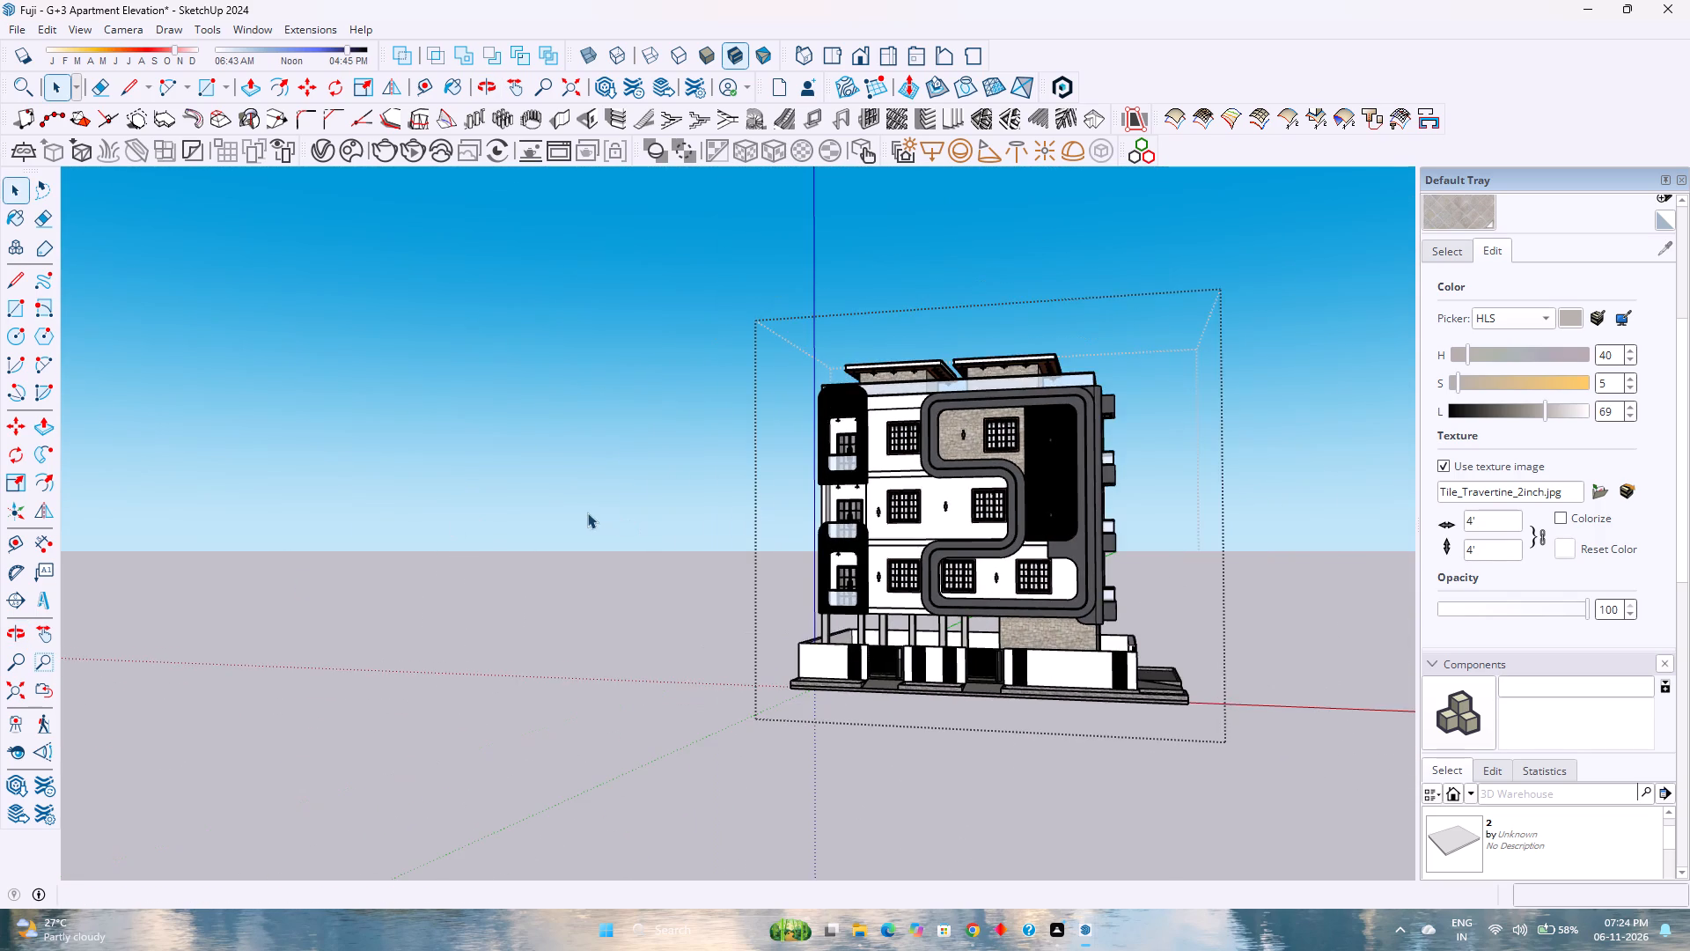
pyautogui.scroll(-7, 587, 512)
pyautogui.middleClick(965, 508)
pyautogui.moveTo(965, 508); pyautogui.dragTo(957, 510, button='middle')
pyautogui.moveTo(954, 511); pyautogui.dragTo(862, 533, button='middle')
pyautogui.scroll(4, 530, 532)
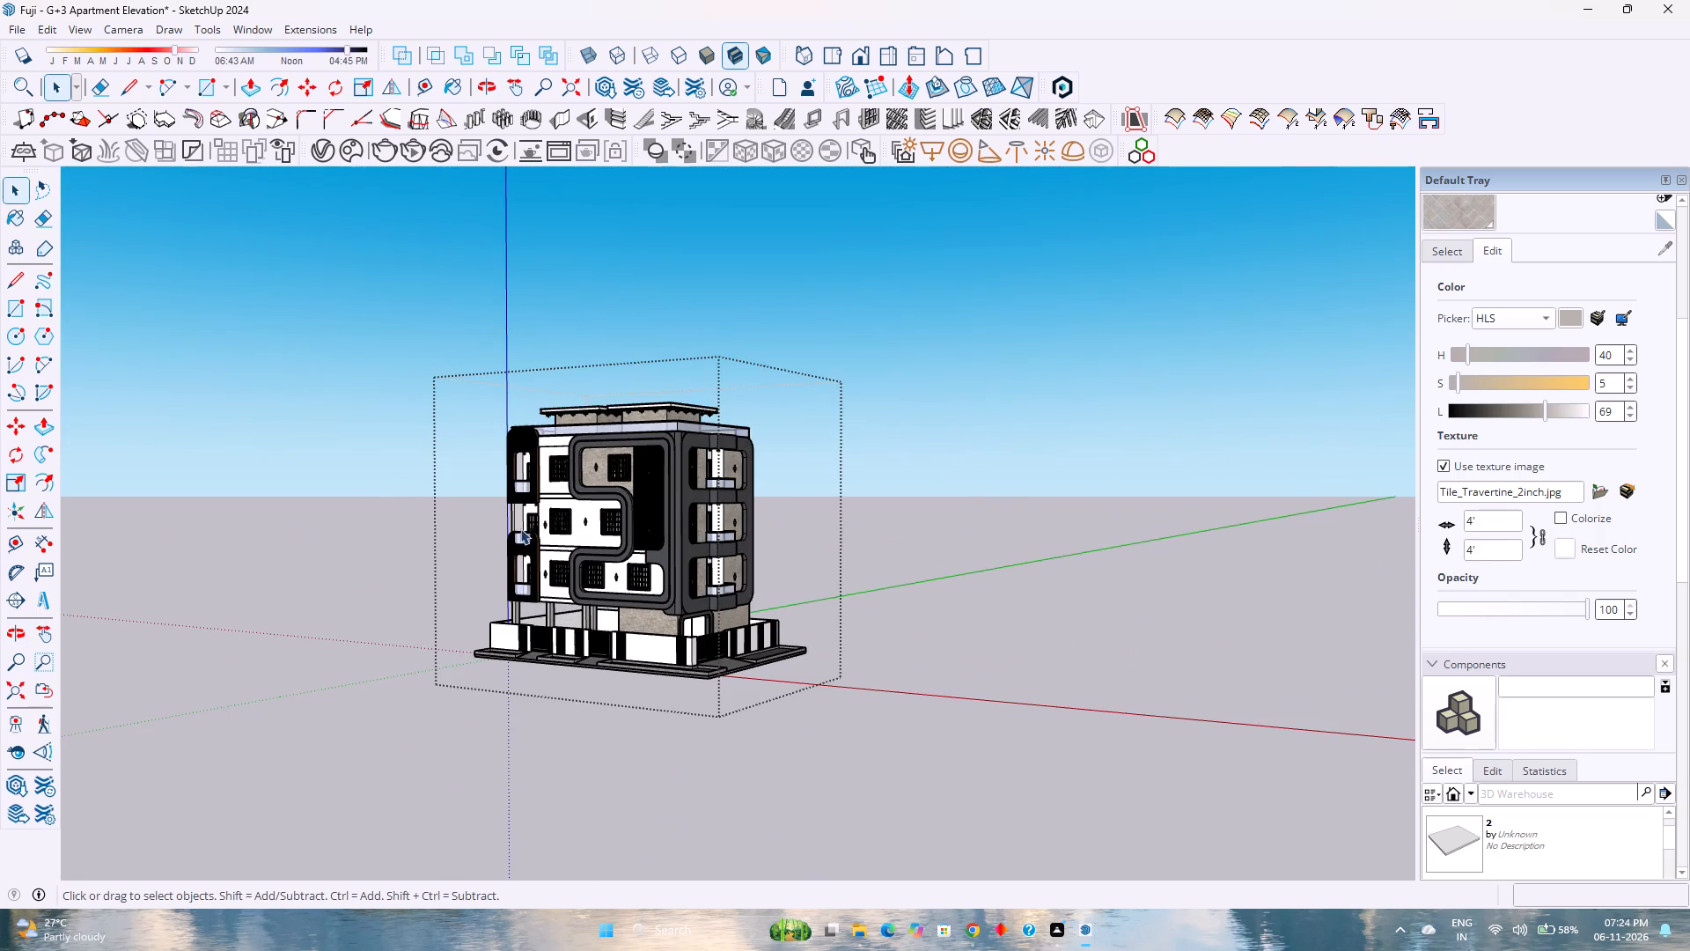
pyautogui.scroll(4, 458, 563)
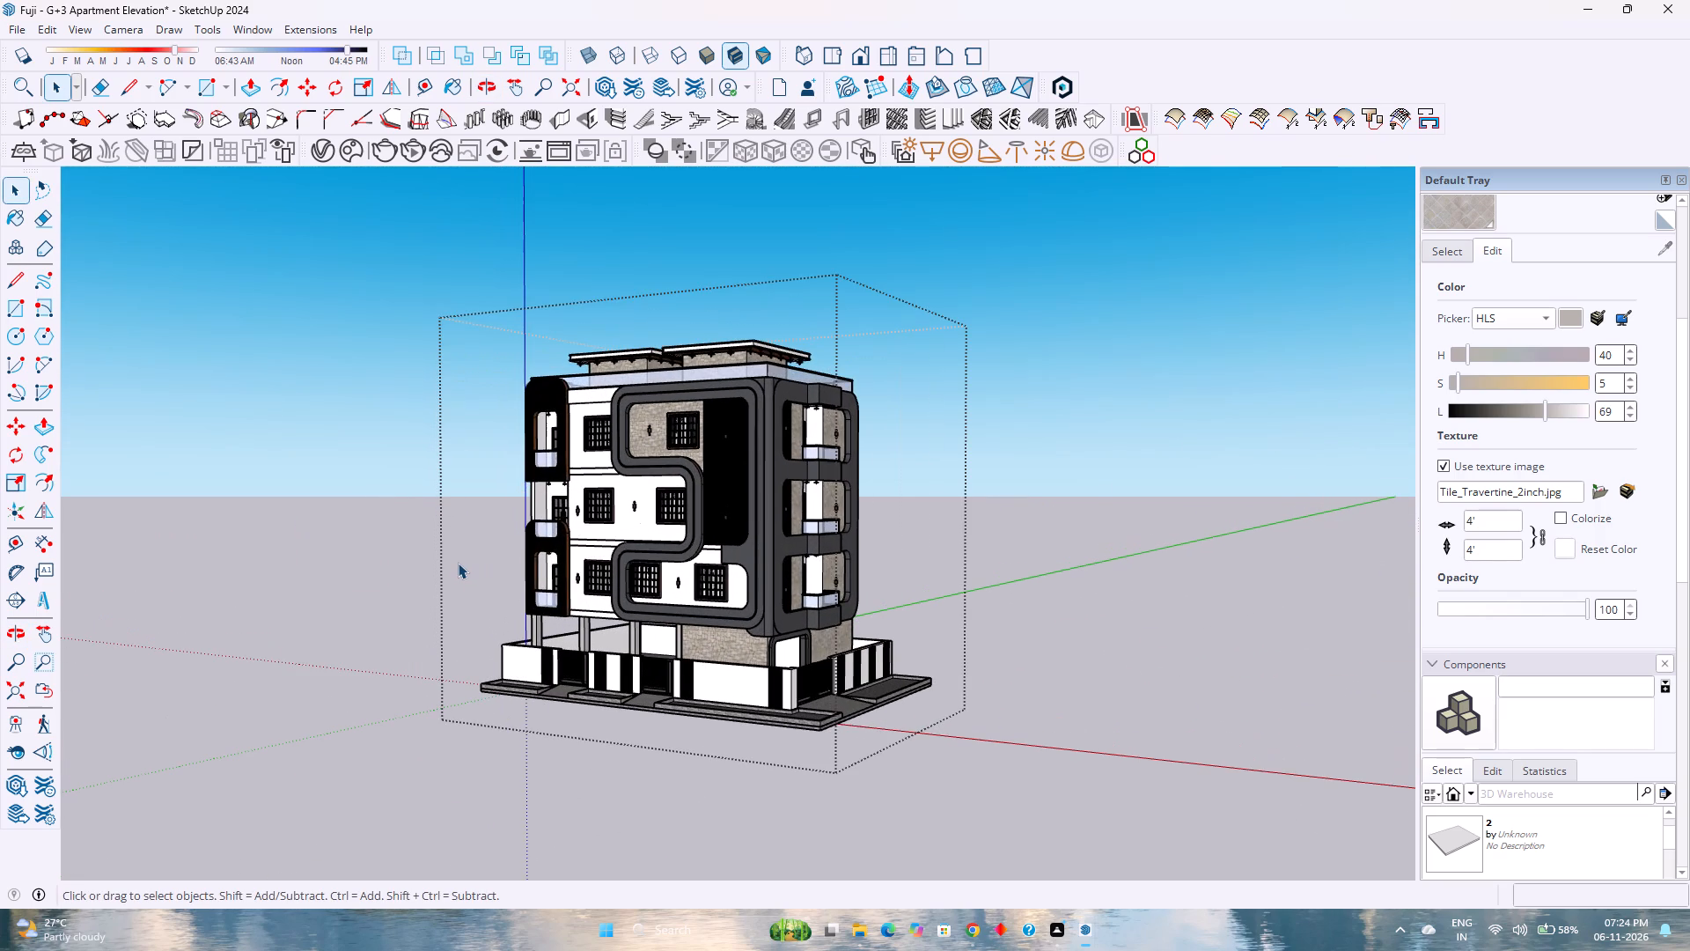
pyautogui.scroll(3, 458, 563)
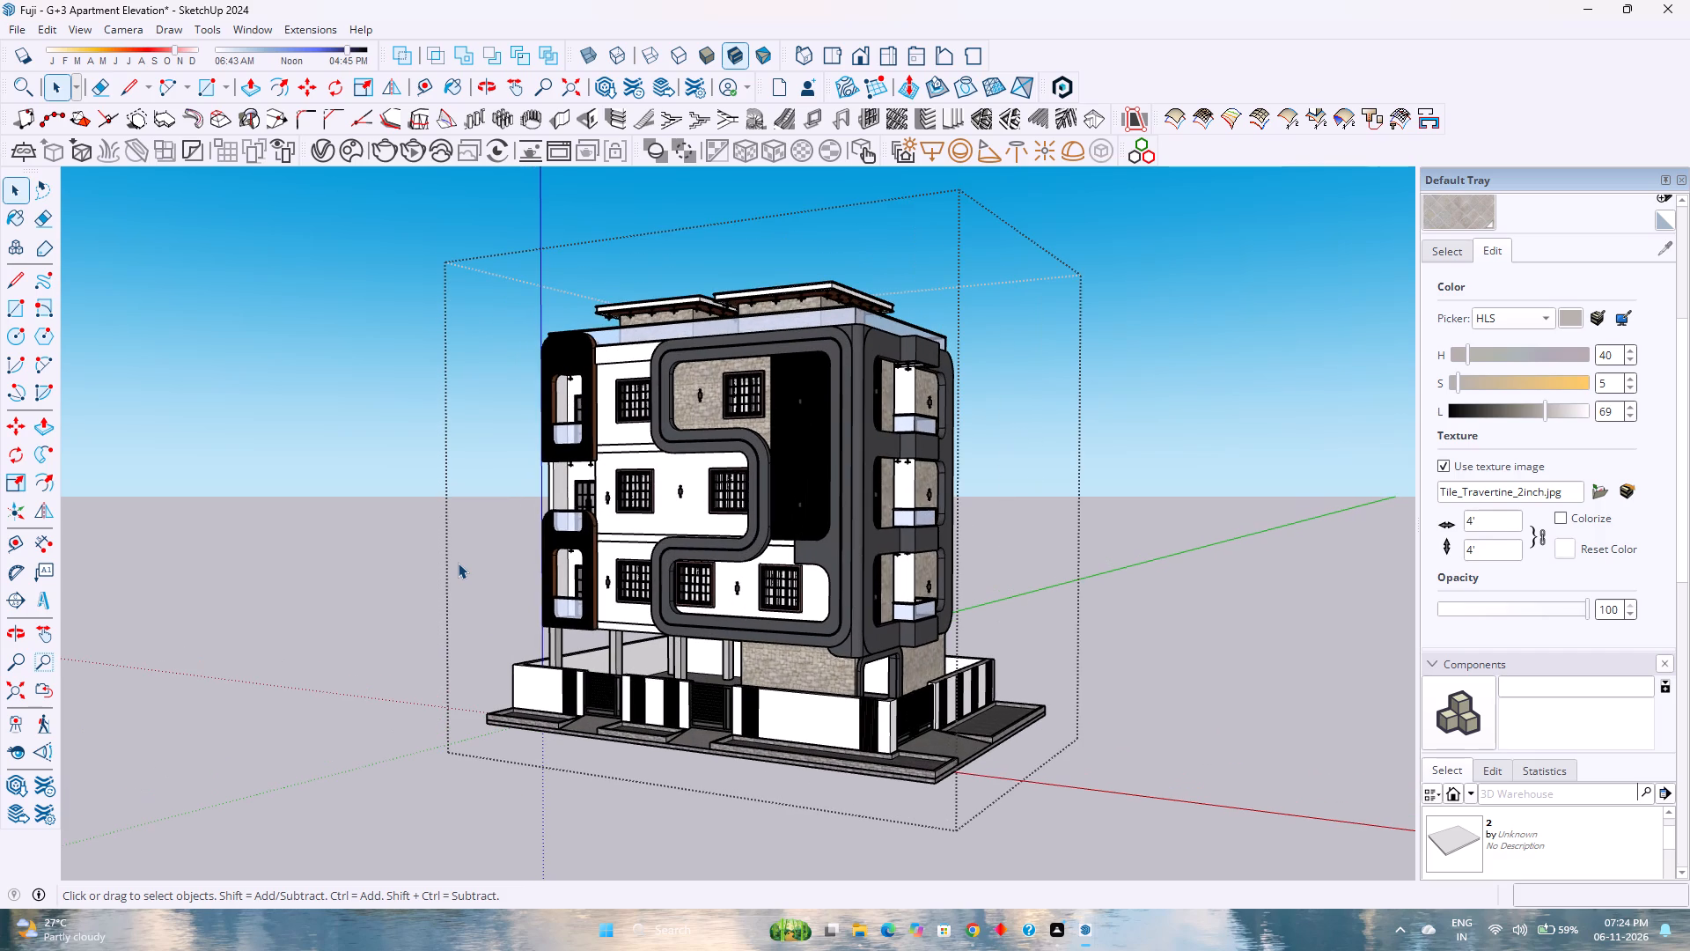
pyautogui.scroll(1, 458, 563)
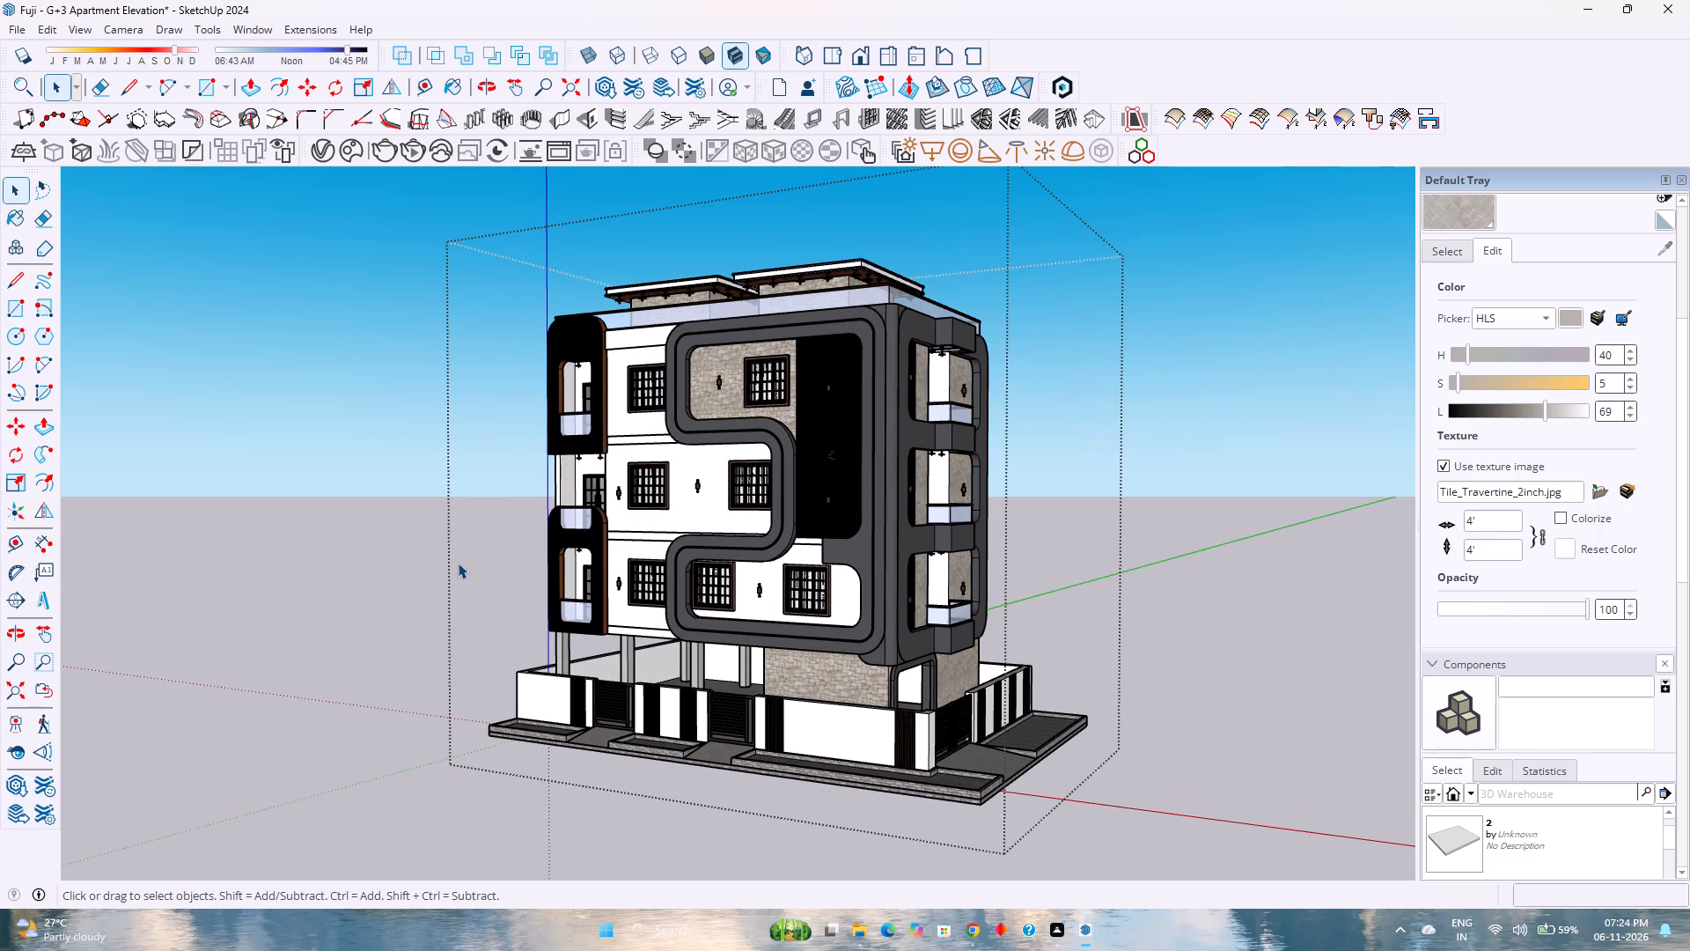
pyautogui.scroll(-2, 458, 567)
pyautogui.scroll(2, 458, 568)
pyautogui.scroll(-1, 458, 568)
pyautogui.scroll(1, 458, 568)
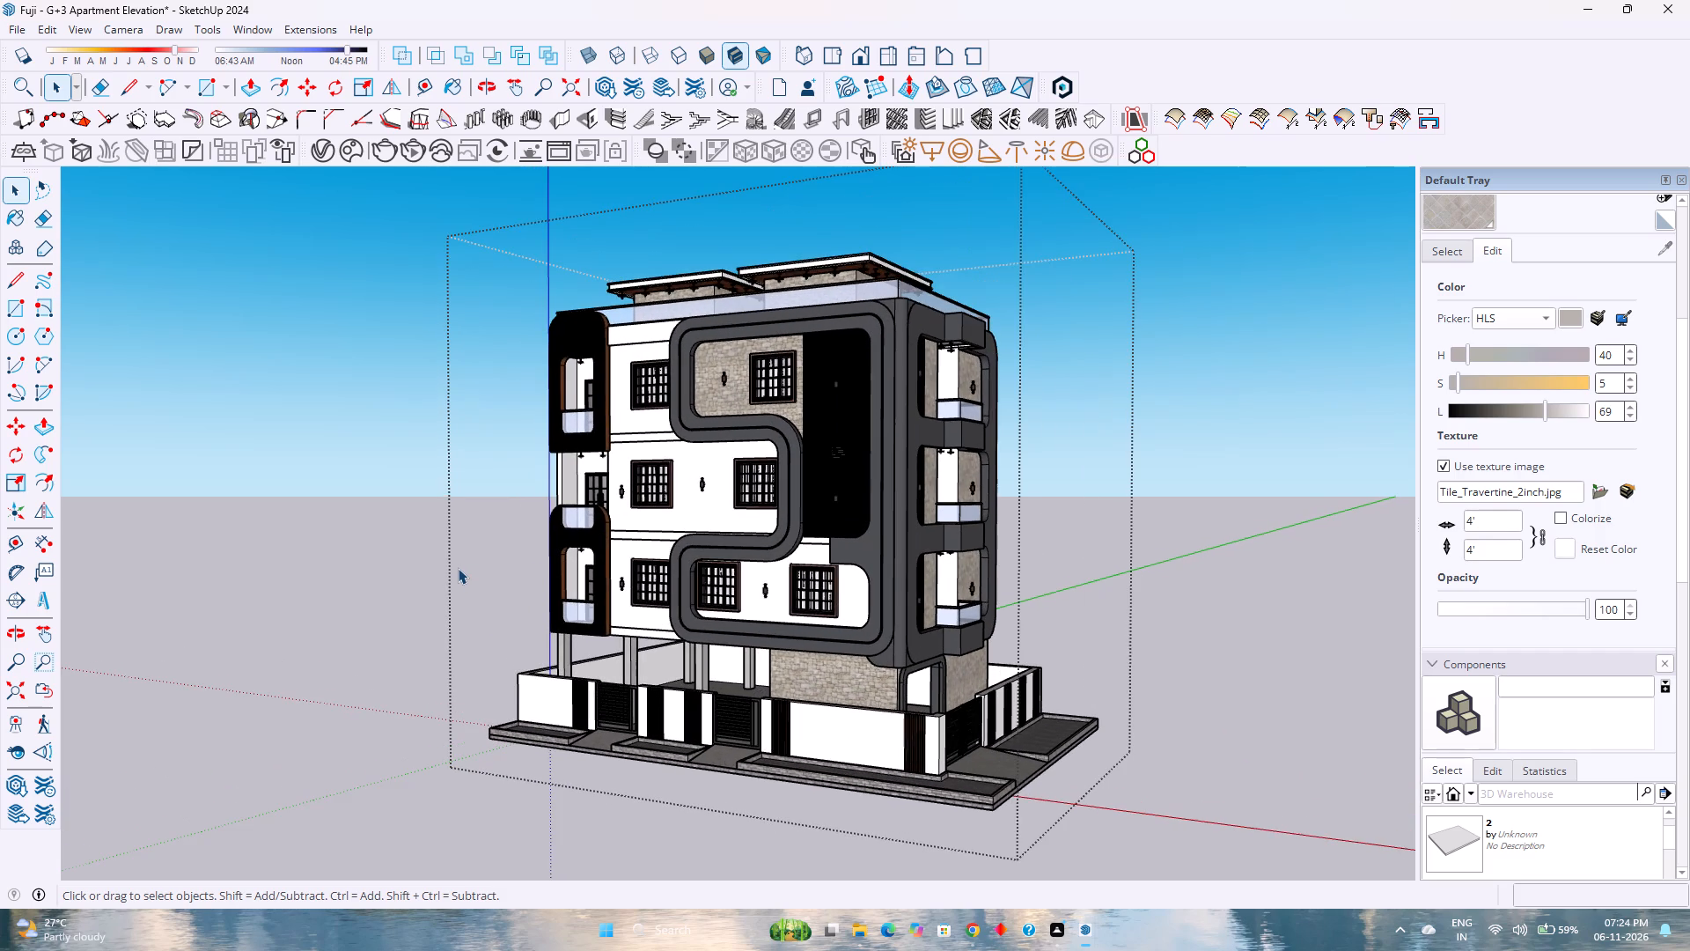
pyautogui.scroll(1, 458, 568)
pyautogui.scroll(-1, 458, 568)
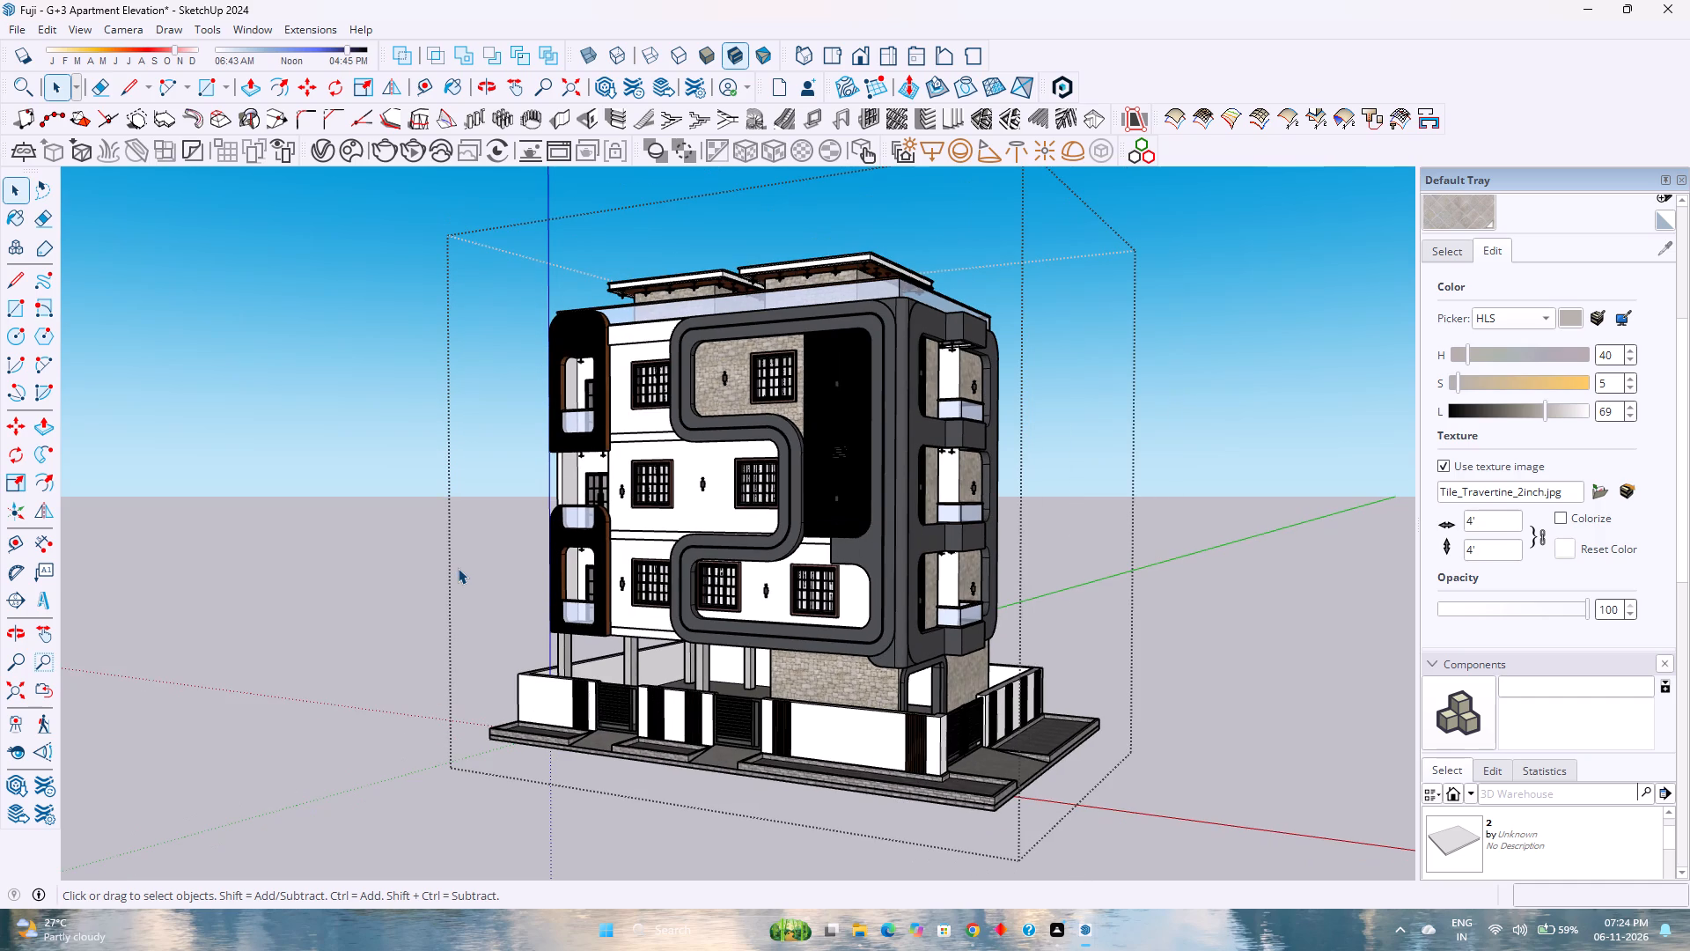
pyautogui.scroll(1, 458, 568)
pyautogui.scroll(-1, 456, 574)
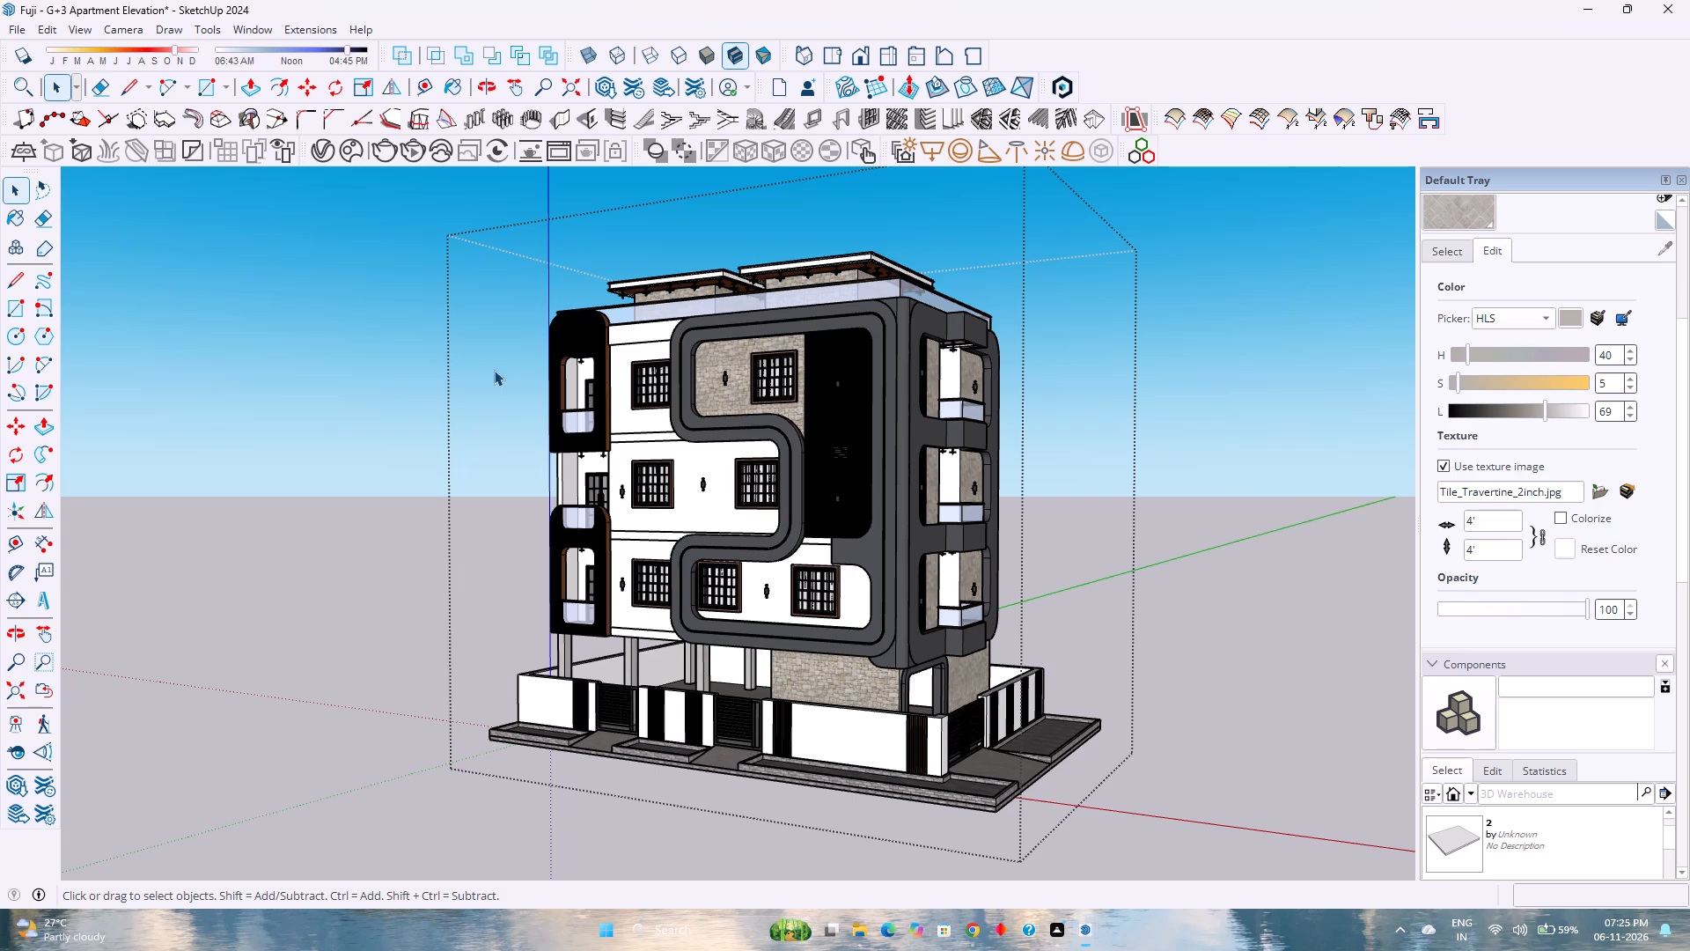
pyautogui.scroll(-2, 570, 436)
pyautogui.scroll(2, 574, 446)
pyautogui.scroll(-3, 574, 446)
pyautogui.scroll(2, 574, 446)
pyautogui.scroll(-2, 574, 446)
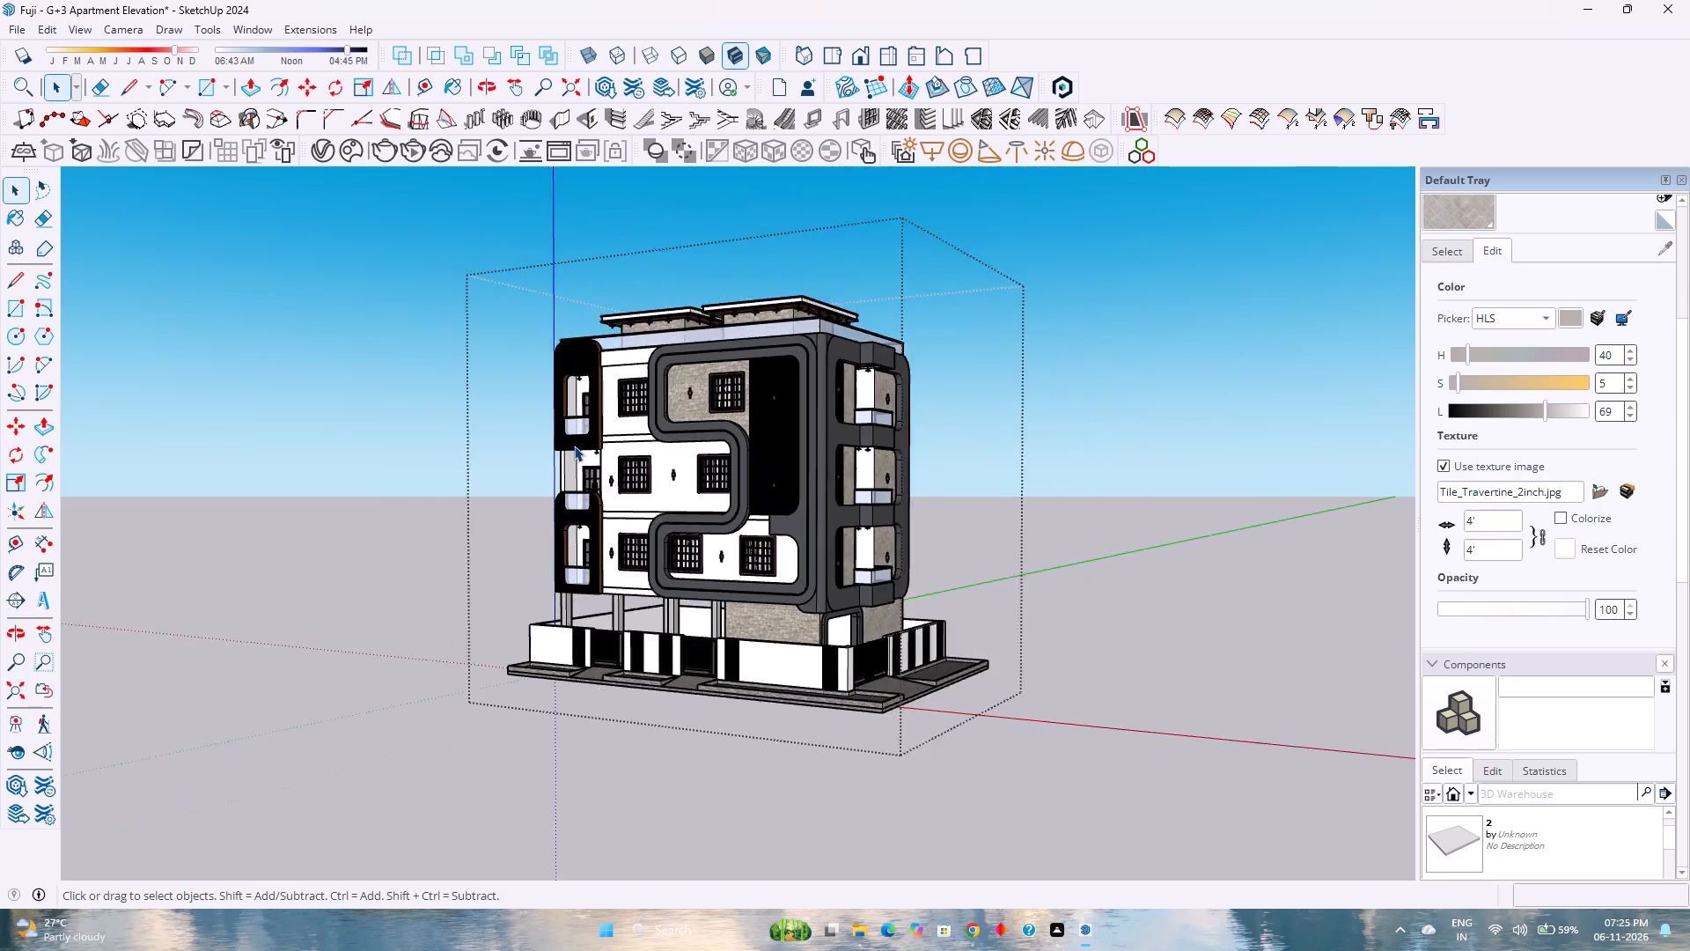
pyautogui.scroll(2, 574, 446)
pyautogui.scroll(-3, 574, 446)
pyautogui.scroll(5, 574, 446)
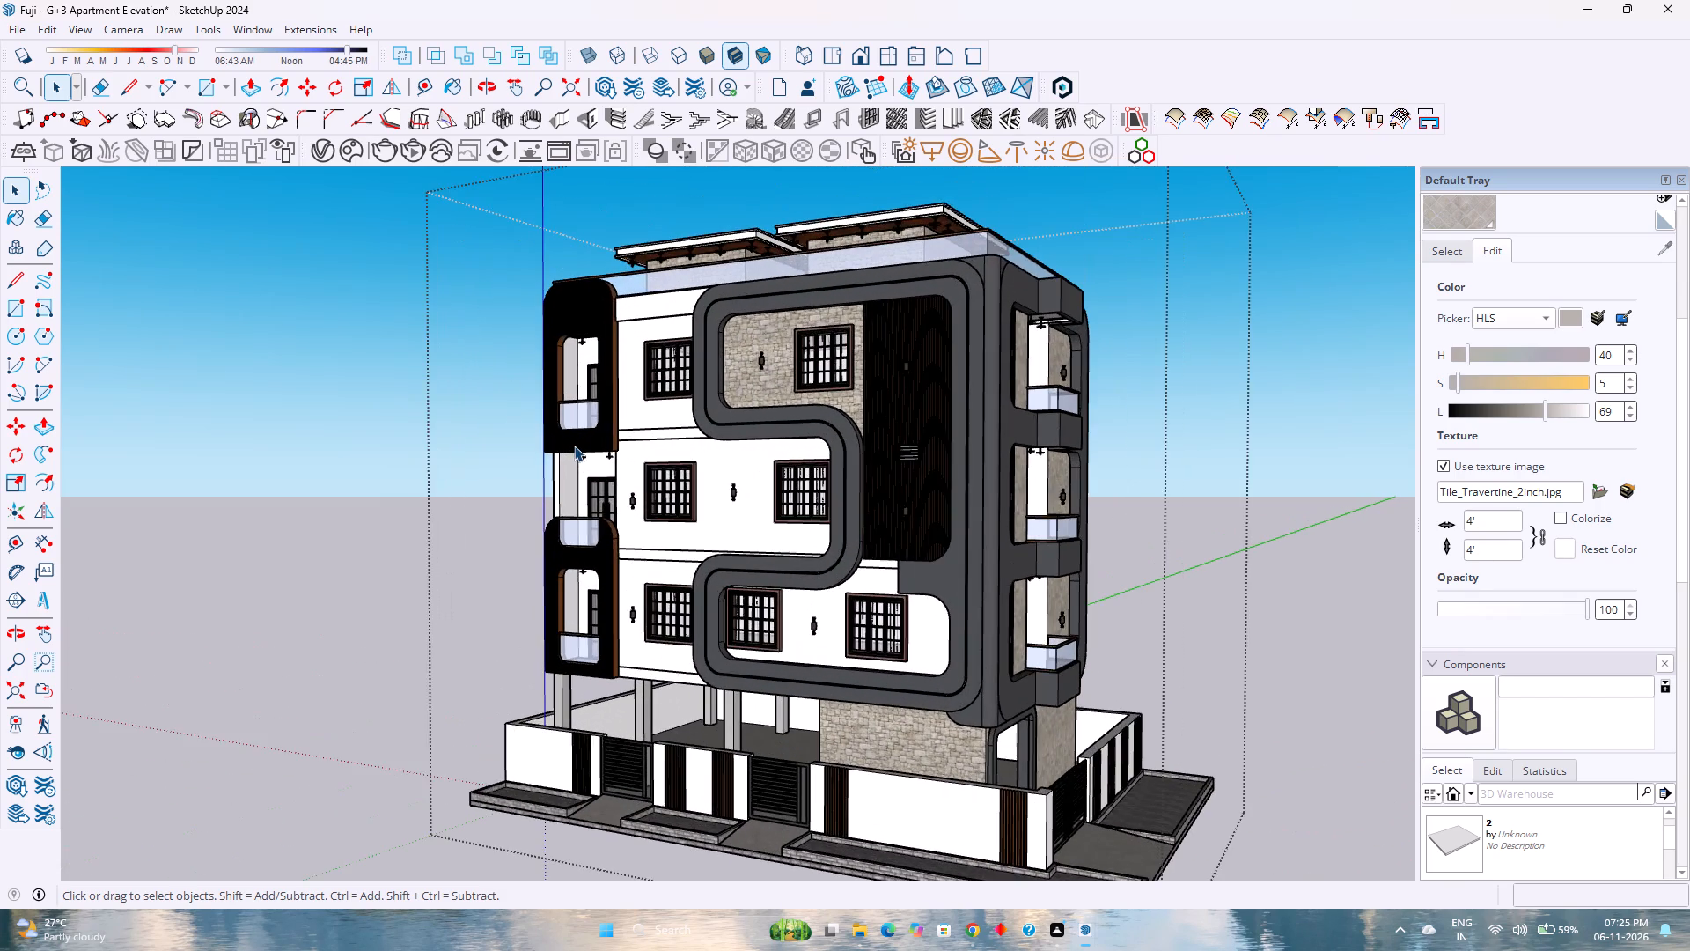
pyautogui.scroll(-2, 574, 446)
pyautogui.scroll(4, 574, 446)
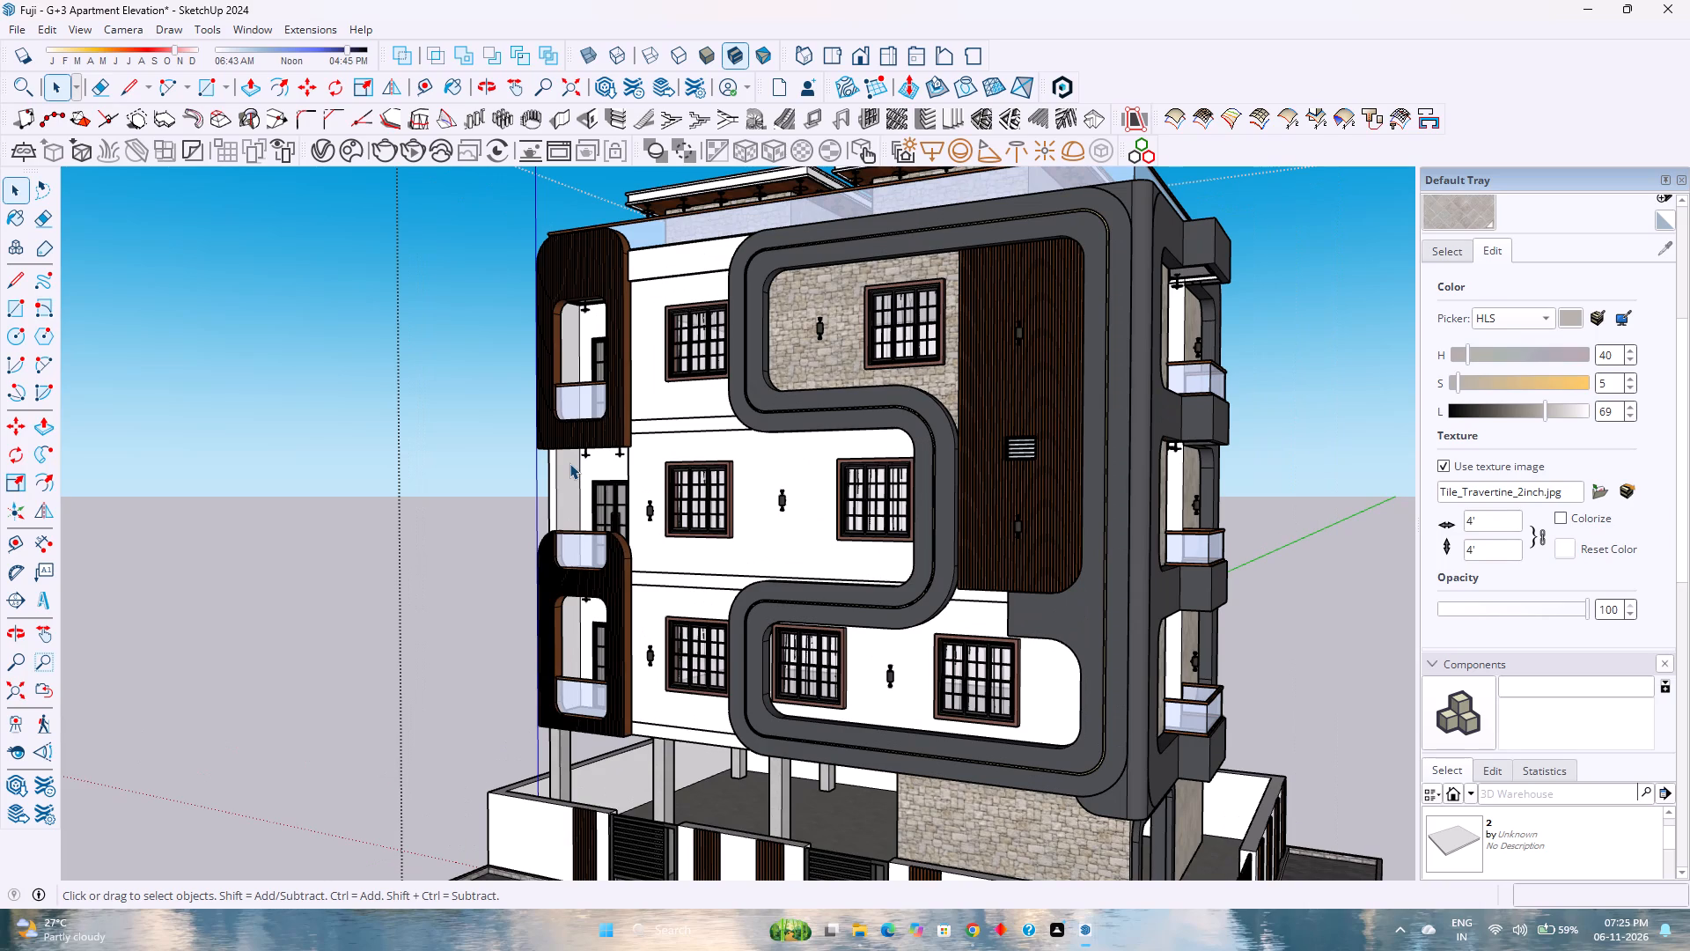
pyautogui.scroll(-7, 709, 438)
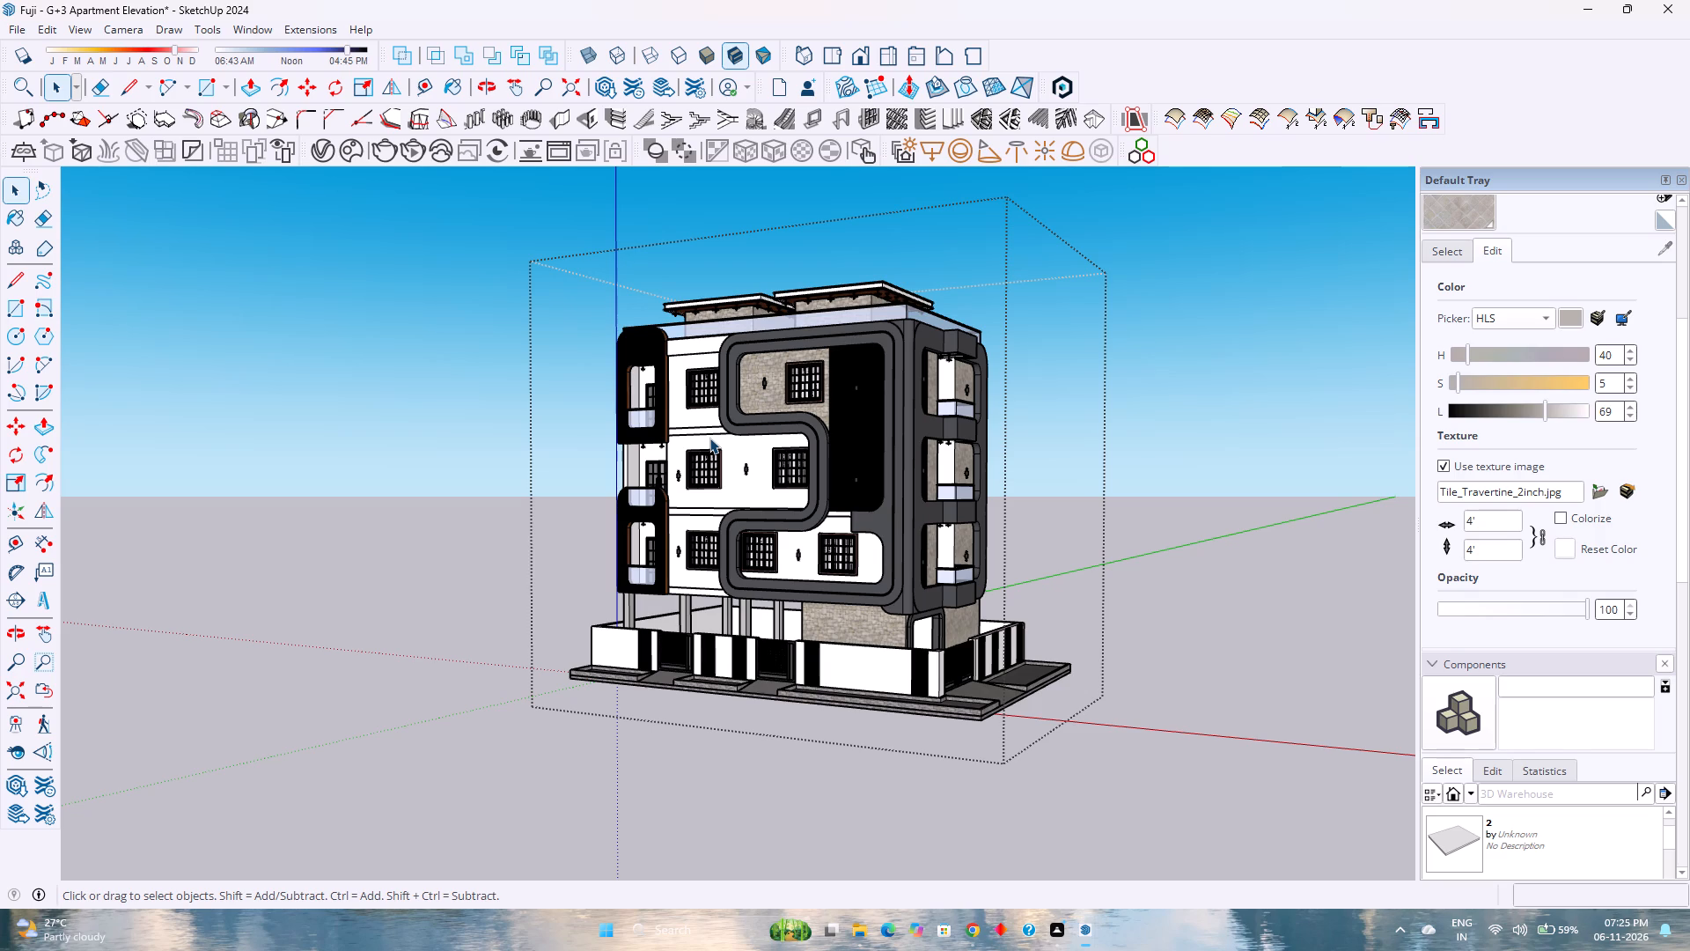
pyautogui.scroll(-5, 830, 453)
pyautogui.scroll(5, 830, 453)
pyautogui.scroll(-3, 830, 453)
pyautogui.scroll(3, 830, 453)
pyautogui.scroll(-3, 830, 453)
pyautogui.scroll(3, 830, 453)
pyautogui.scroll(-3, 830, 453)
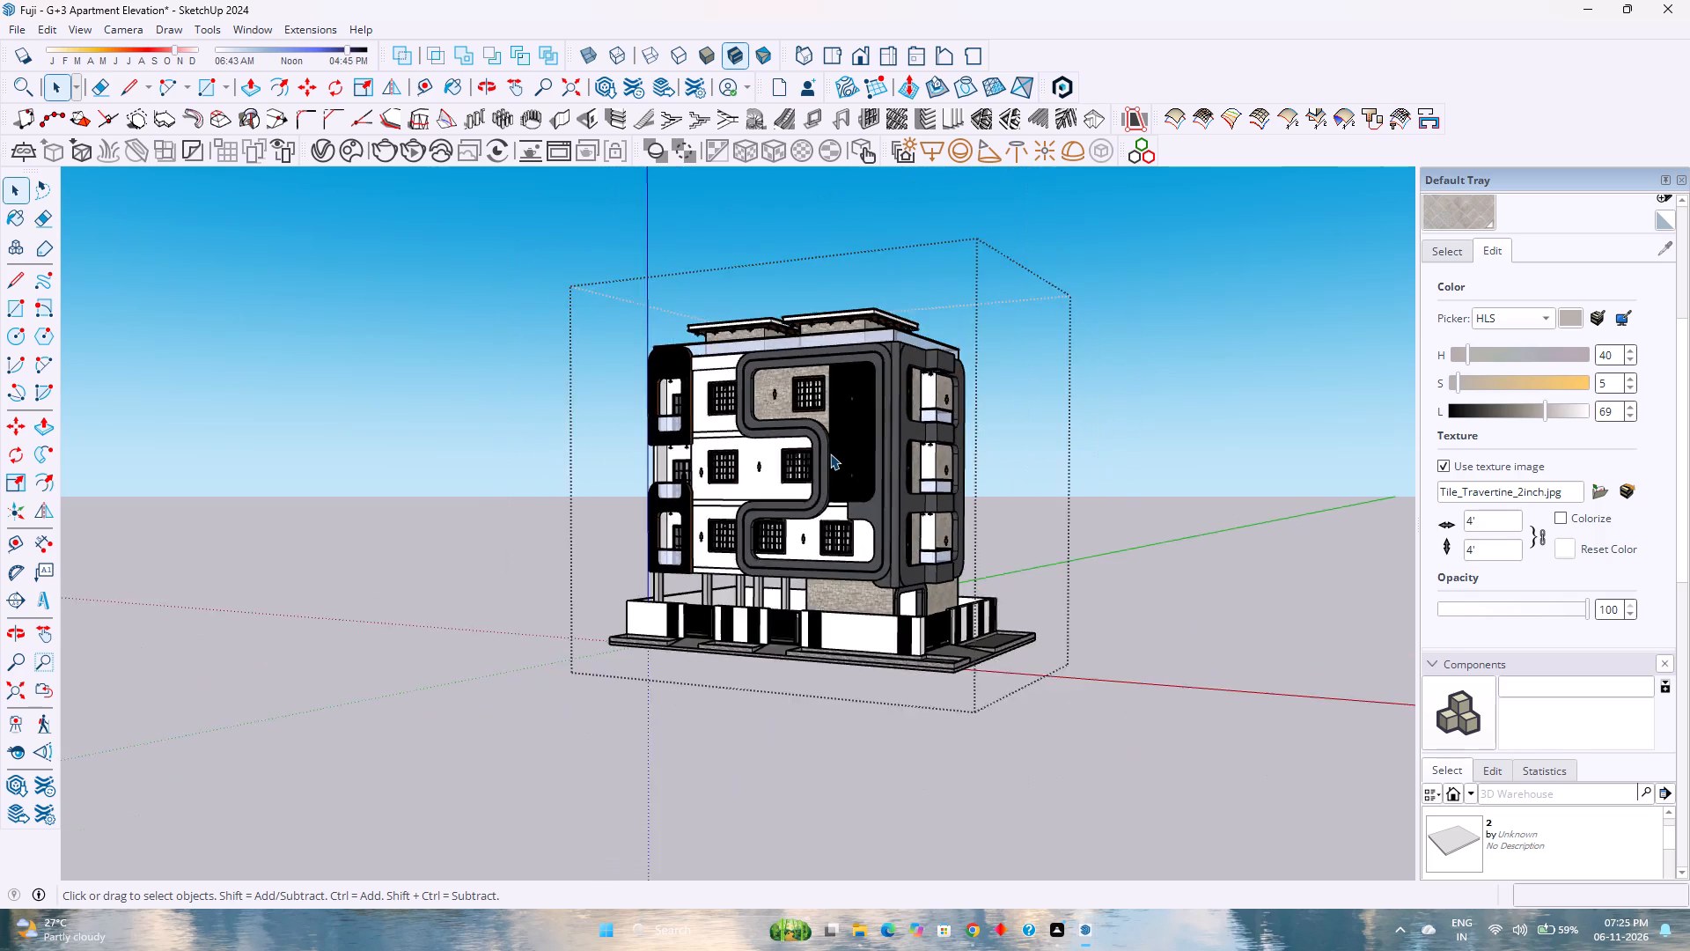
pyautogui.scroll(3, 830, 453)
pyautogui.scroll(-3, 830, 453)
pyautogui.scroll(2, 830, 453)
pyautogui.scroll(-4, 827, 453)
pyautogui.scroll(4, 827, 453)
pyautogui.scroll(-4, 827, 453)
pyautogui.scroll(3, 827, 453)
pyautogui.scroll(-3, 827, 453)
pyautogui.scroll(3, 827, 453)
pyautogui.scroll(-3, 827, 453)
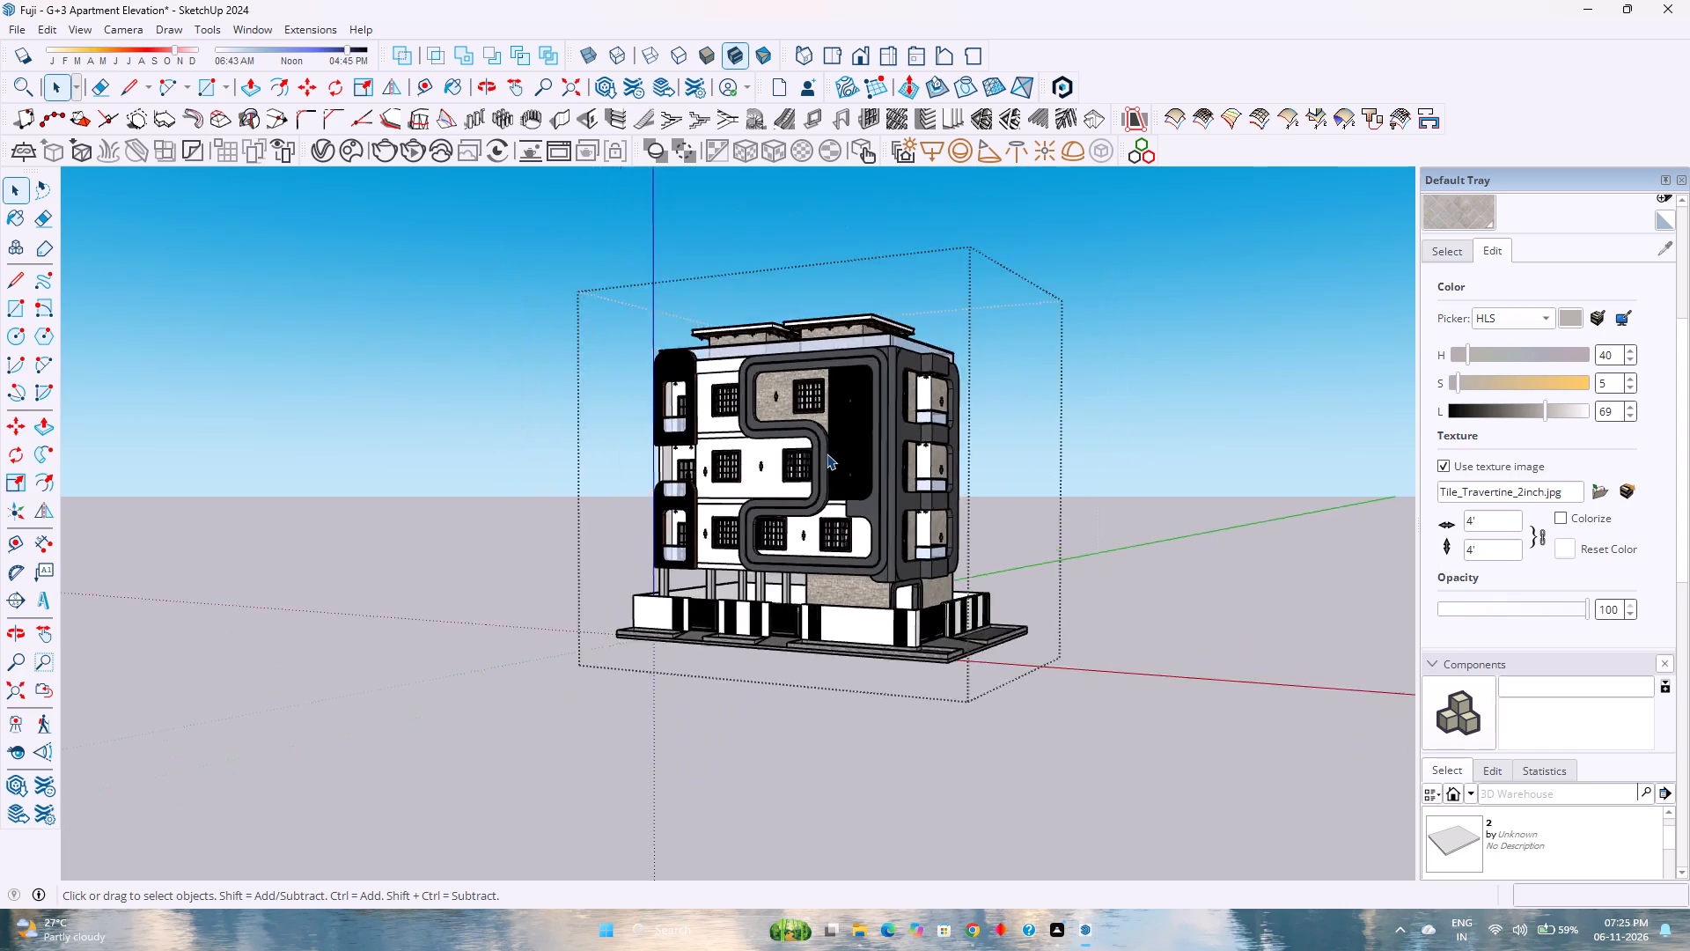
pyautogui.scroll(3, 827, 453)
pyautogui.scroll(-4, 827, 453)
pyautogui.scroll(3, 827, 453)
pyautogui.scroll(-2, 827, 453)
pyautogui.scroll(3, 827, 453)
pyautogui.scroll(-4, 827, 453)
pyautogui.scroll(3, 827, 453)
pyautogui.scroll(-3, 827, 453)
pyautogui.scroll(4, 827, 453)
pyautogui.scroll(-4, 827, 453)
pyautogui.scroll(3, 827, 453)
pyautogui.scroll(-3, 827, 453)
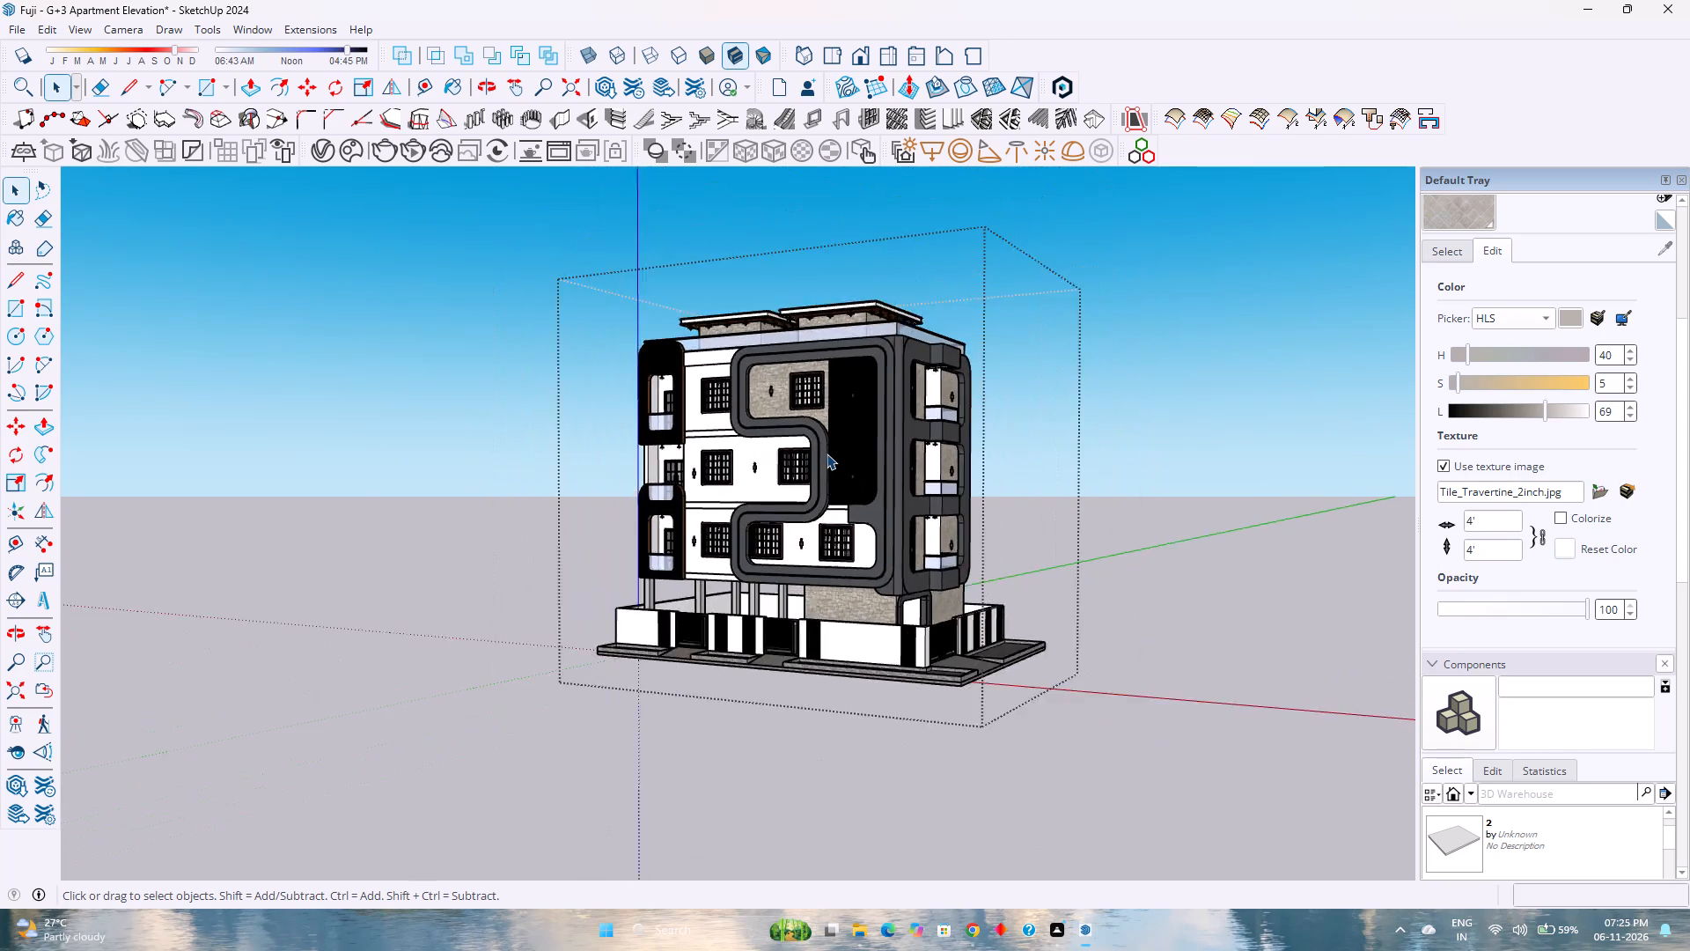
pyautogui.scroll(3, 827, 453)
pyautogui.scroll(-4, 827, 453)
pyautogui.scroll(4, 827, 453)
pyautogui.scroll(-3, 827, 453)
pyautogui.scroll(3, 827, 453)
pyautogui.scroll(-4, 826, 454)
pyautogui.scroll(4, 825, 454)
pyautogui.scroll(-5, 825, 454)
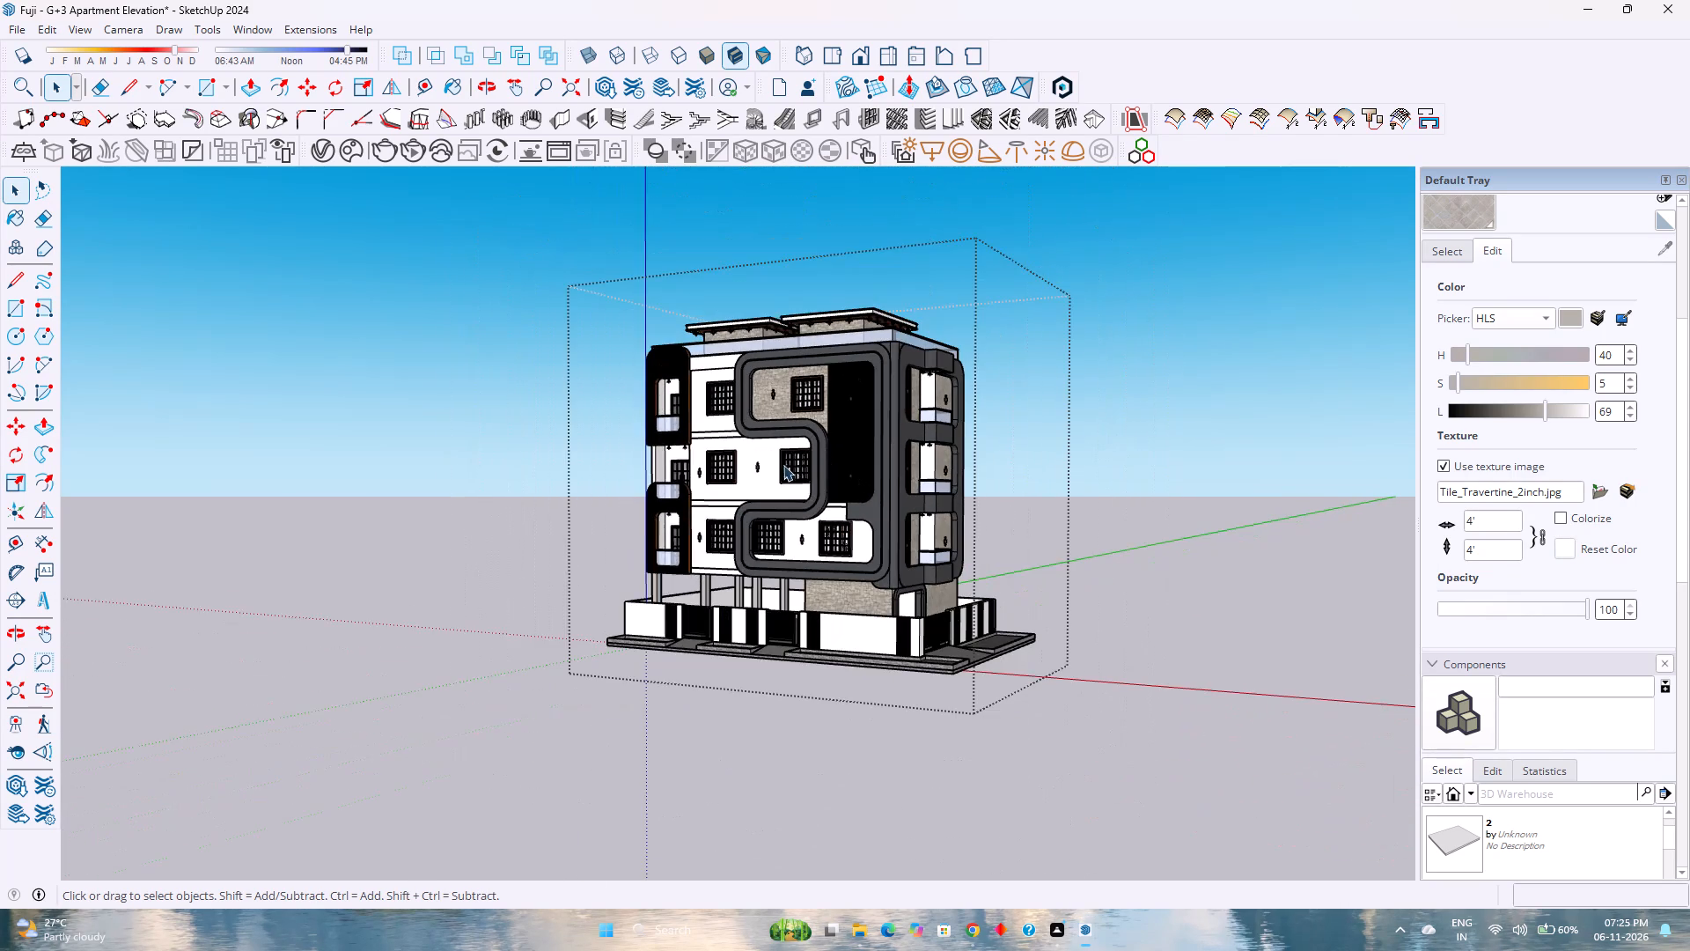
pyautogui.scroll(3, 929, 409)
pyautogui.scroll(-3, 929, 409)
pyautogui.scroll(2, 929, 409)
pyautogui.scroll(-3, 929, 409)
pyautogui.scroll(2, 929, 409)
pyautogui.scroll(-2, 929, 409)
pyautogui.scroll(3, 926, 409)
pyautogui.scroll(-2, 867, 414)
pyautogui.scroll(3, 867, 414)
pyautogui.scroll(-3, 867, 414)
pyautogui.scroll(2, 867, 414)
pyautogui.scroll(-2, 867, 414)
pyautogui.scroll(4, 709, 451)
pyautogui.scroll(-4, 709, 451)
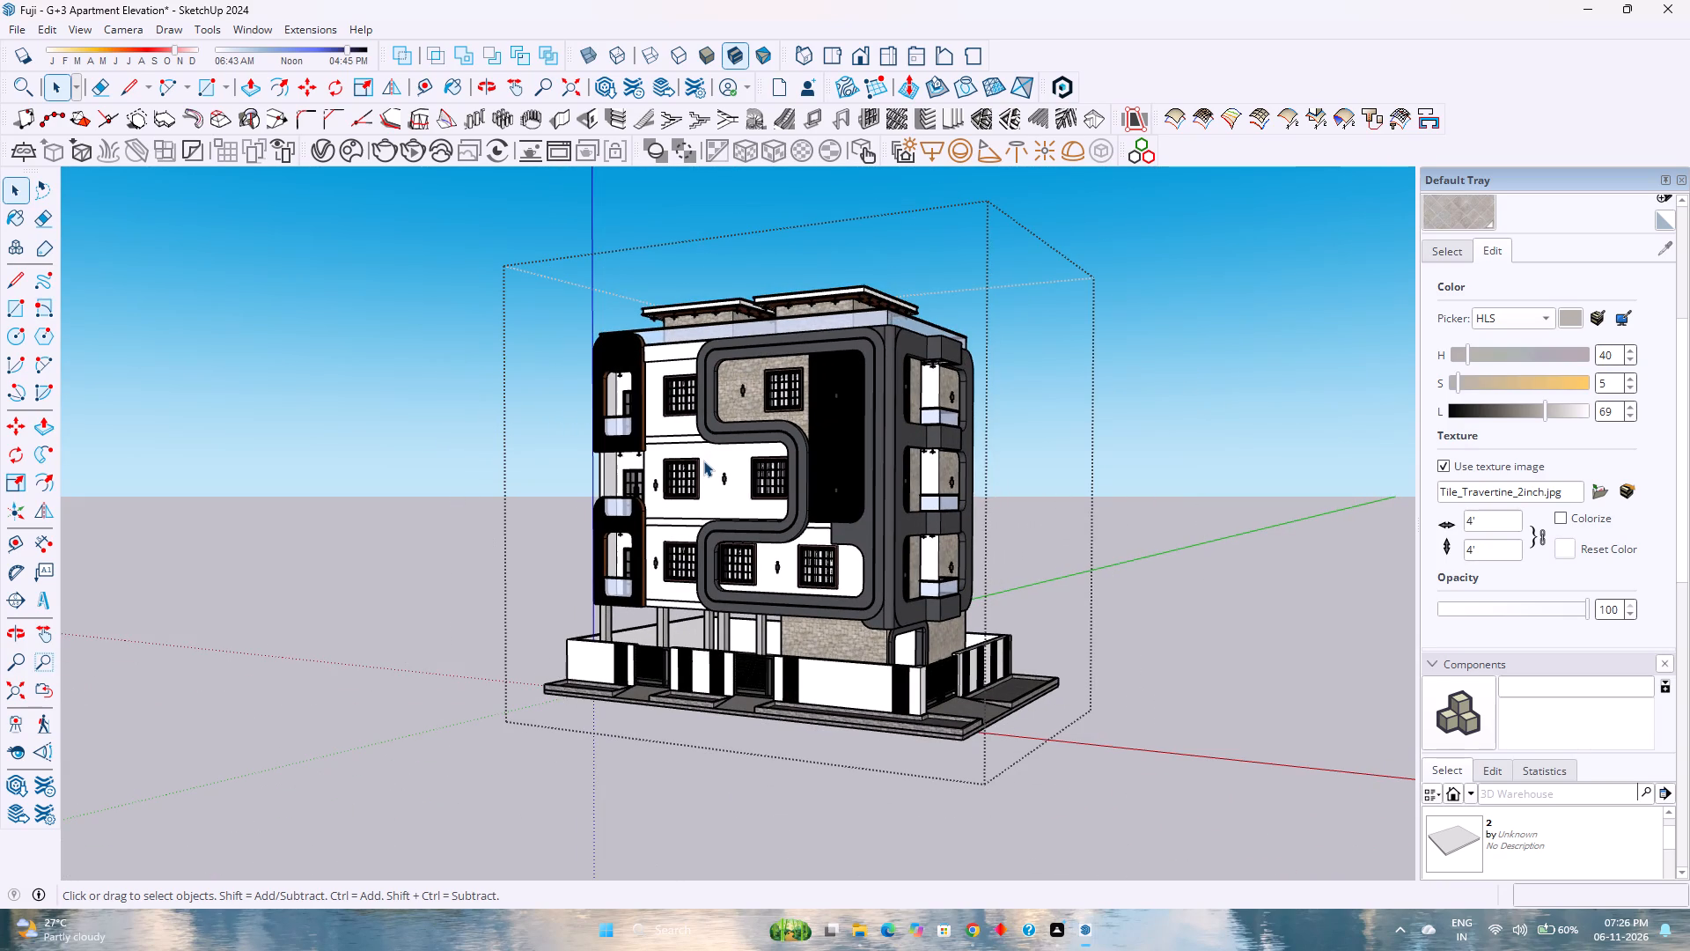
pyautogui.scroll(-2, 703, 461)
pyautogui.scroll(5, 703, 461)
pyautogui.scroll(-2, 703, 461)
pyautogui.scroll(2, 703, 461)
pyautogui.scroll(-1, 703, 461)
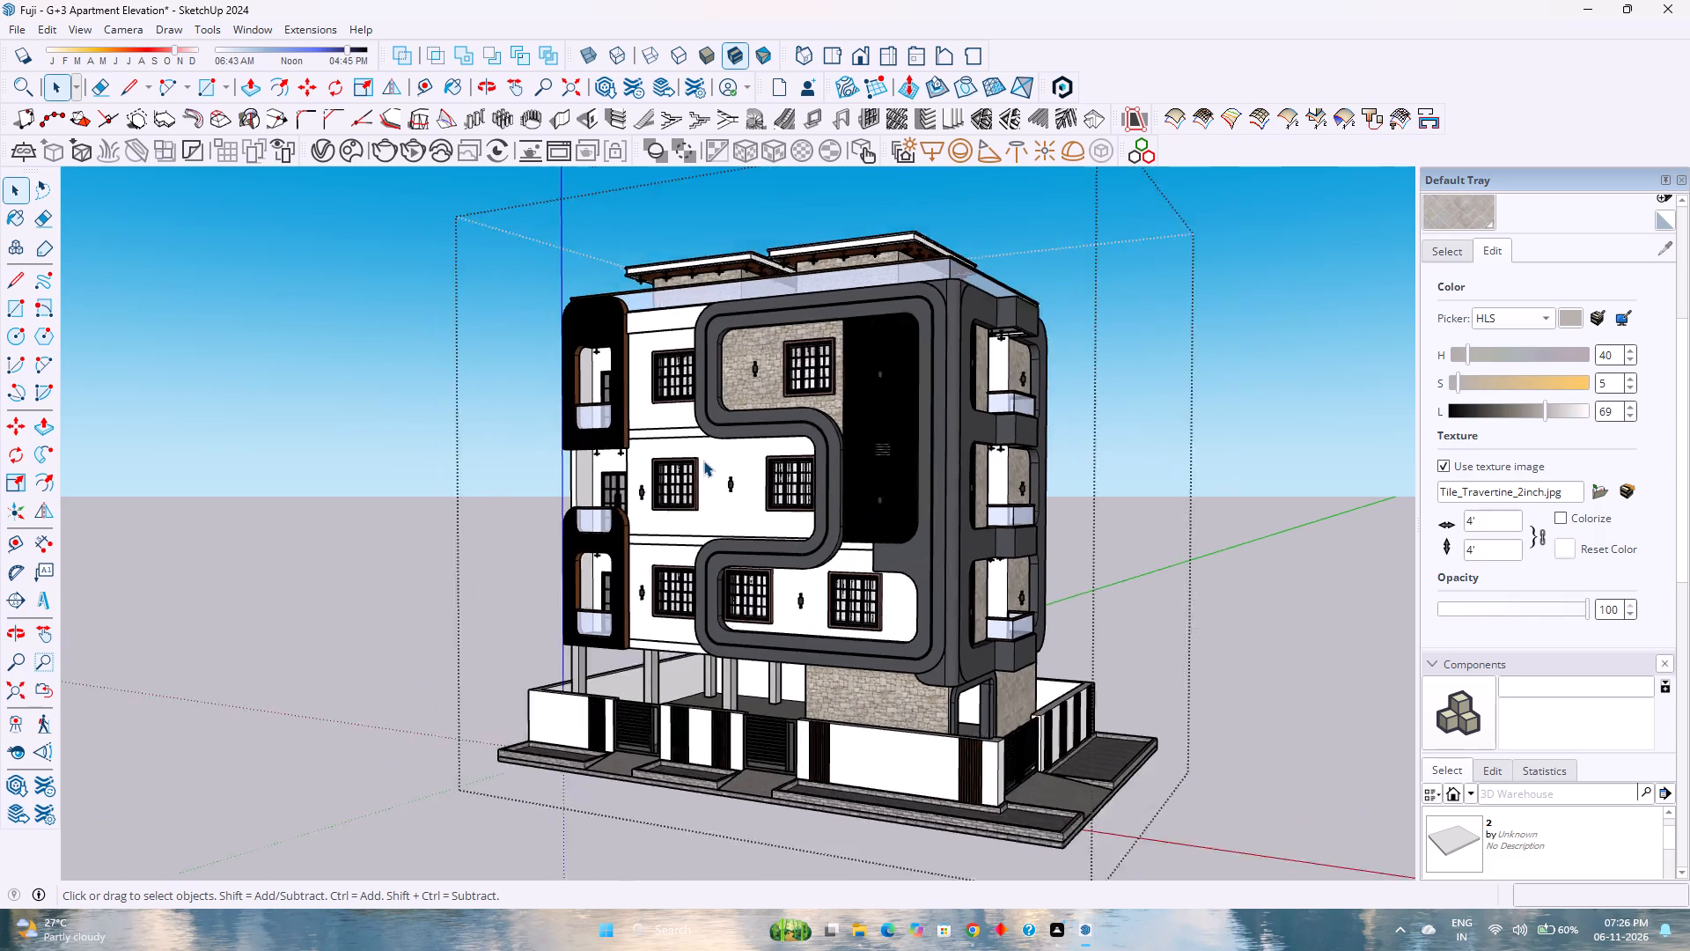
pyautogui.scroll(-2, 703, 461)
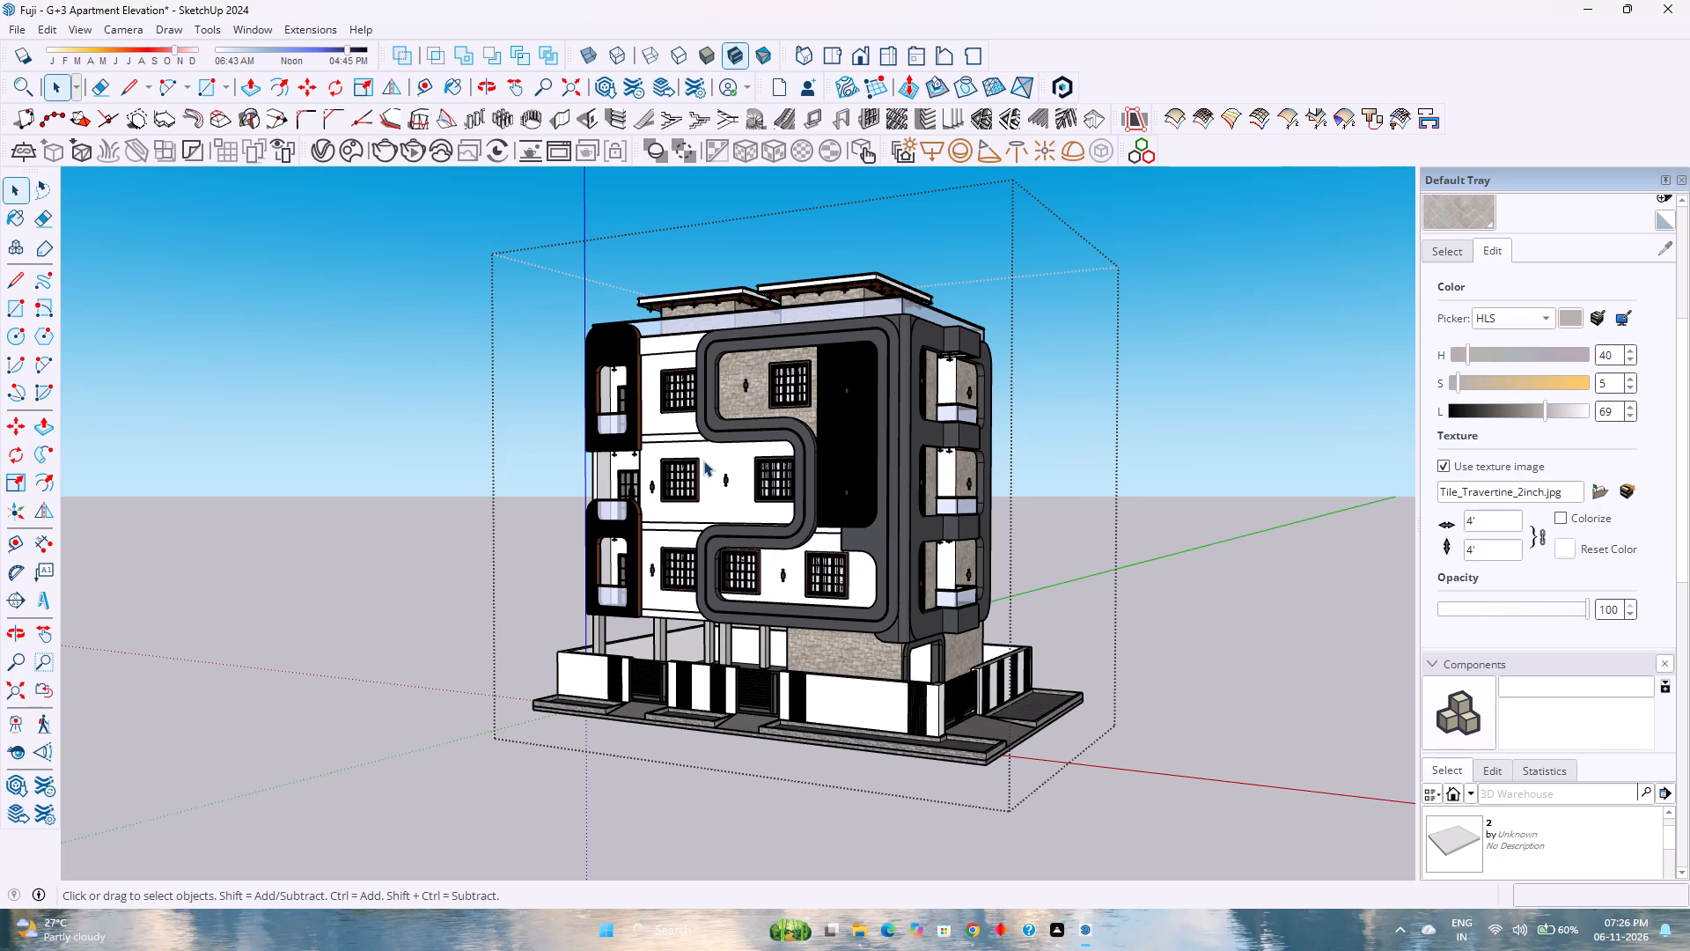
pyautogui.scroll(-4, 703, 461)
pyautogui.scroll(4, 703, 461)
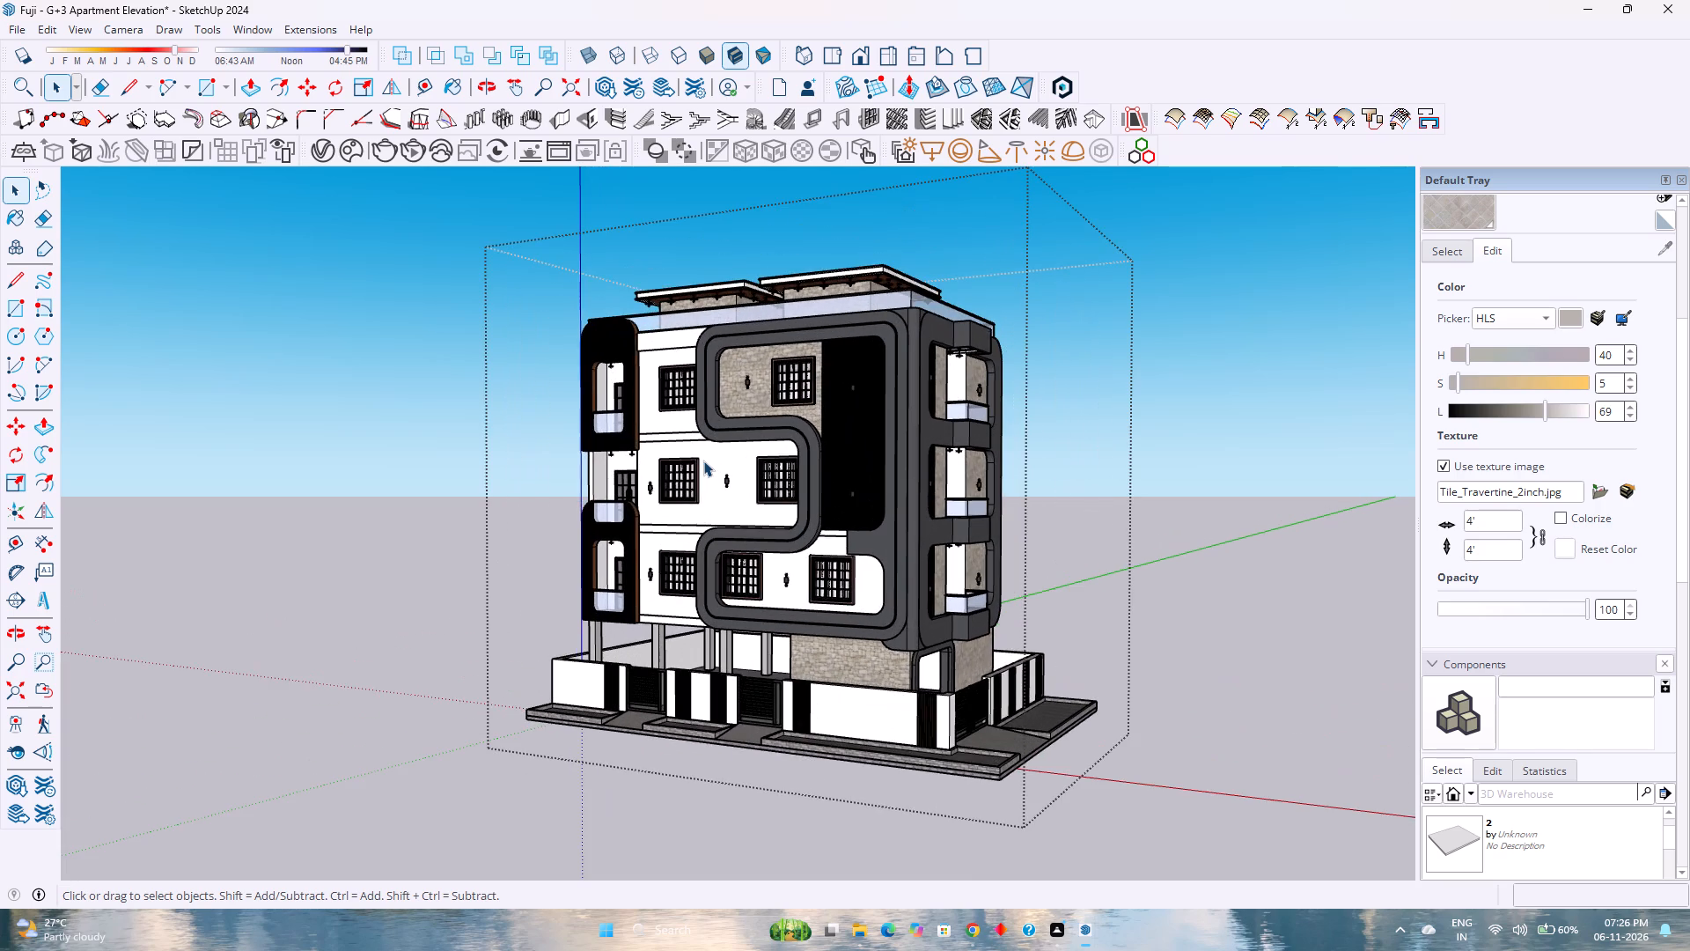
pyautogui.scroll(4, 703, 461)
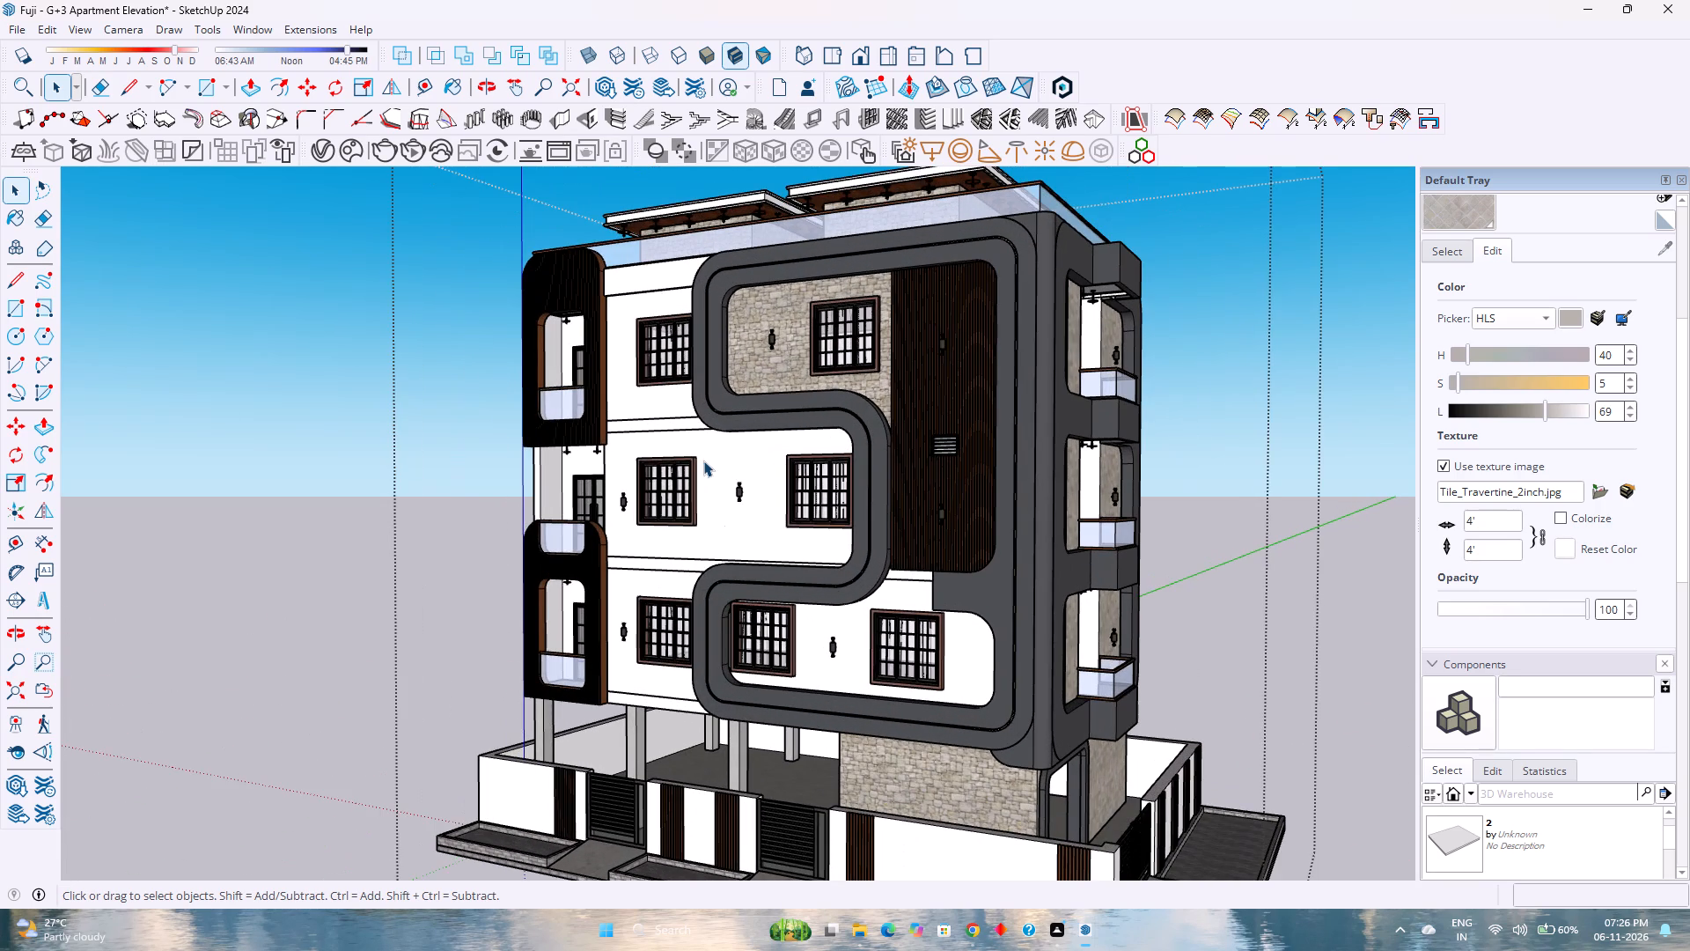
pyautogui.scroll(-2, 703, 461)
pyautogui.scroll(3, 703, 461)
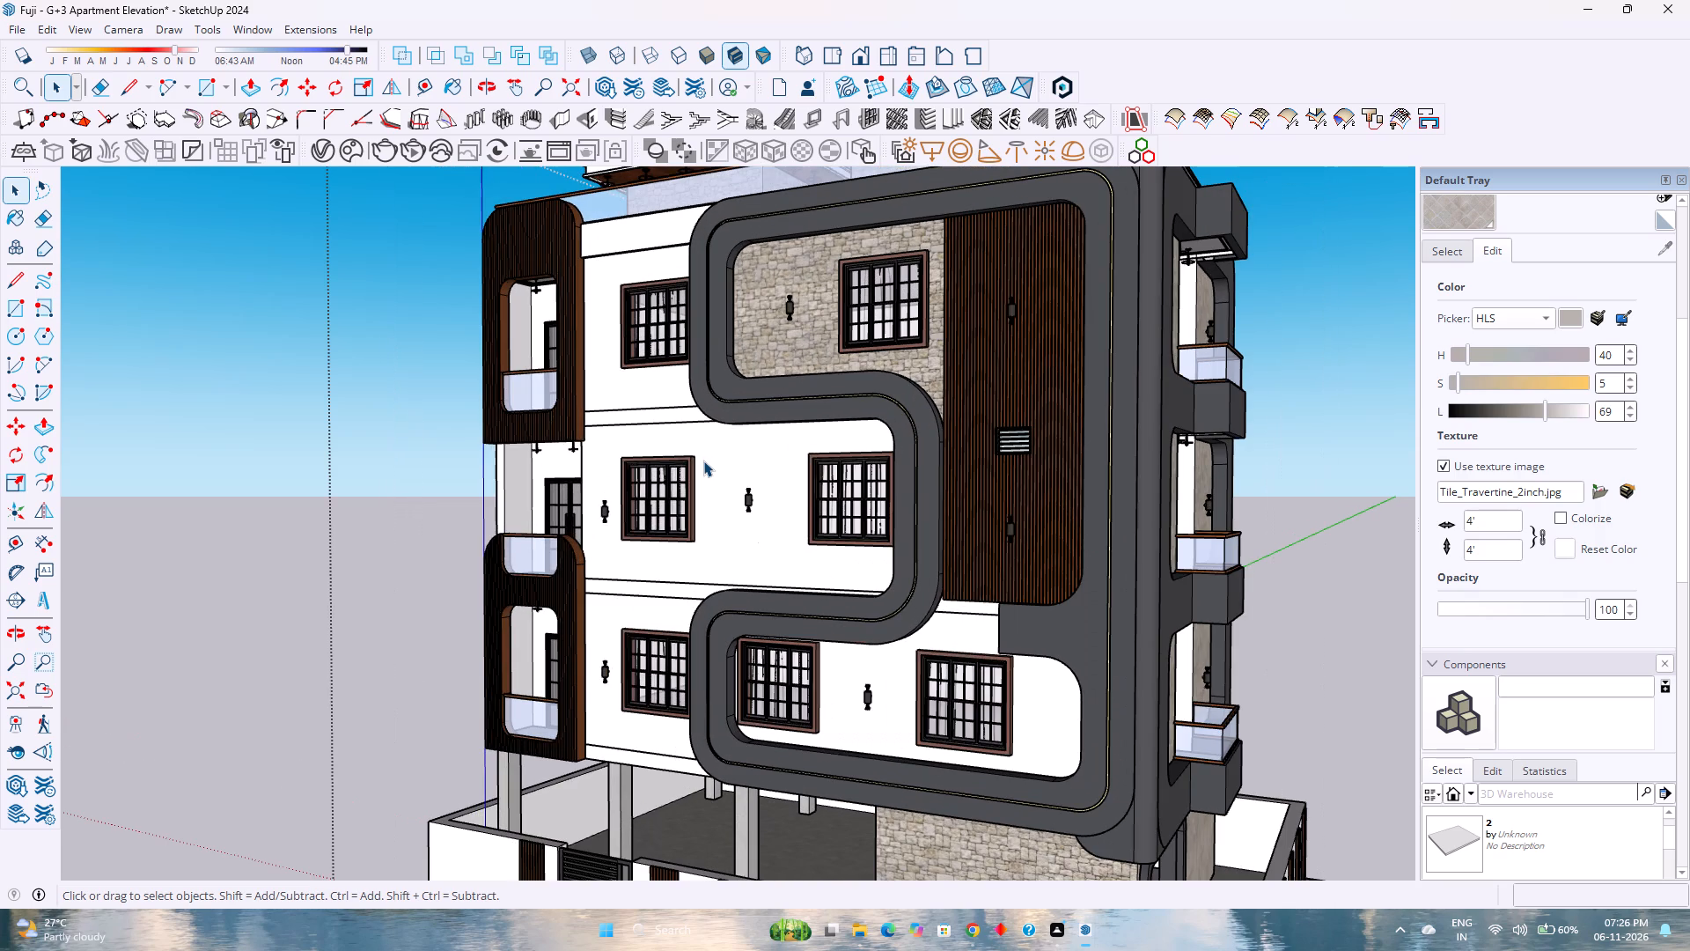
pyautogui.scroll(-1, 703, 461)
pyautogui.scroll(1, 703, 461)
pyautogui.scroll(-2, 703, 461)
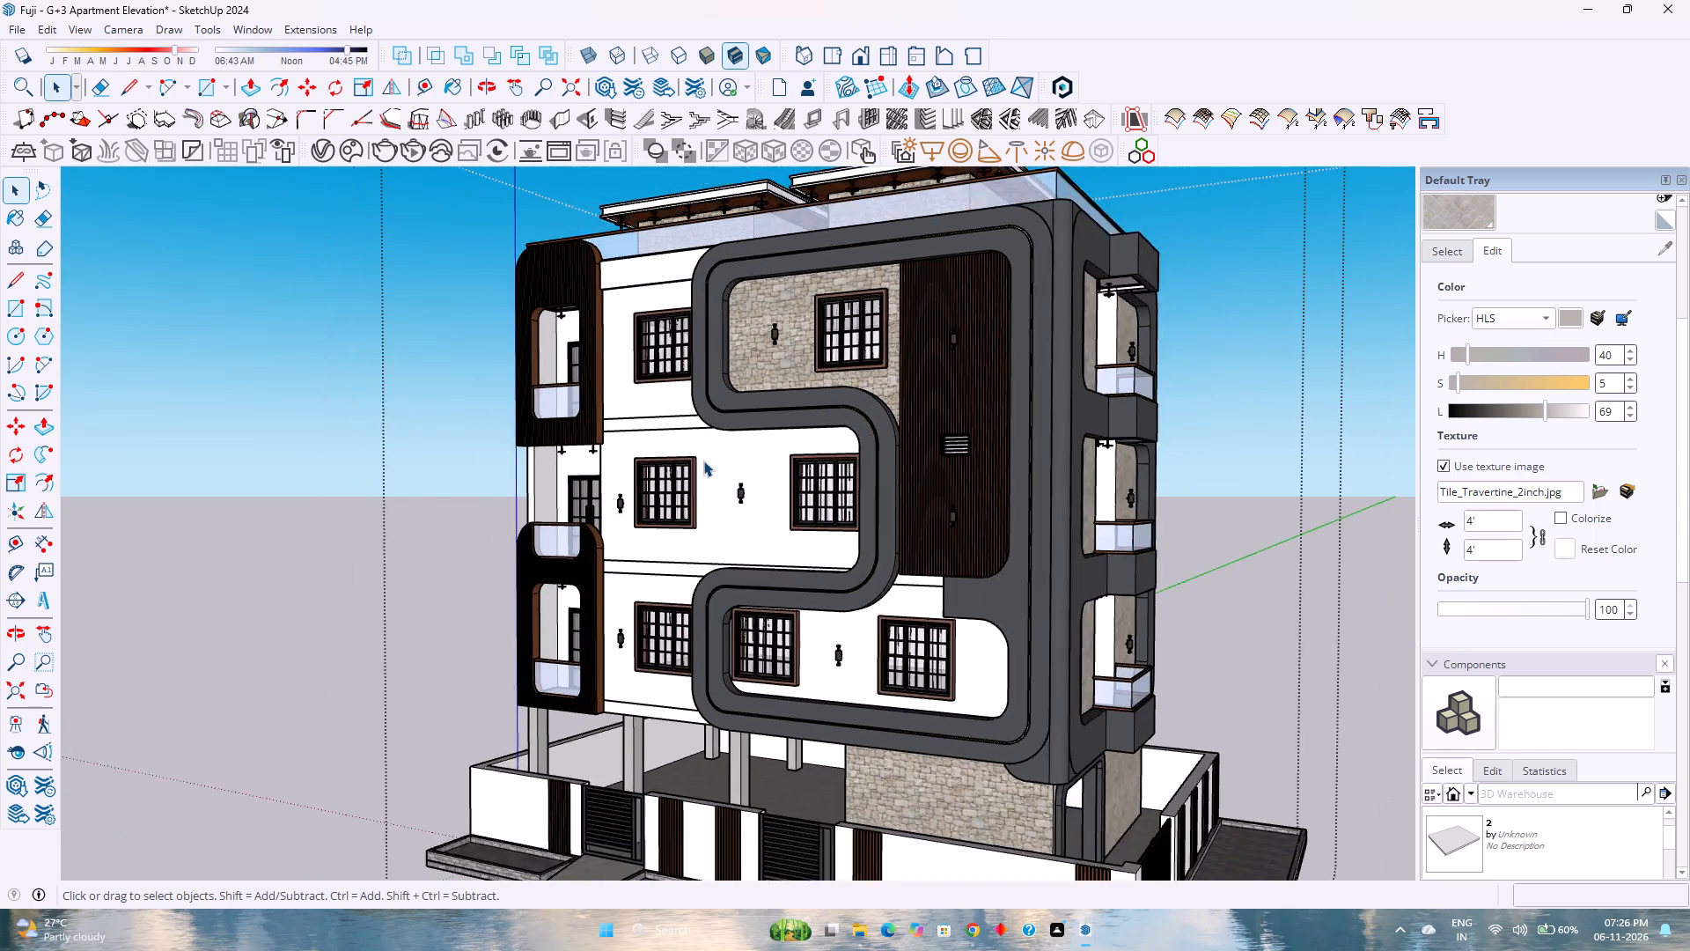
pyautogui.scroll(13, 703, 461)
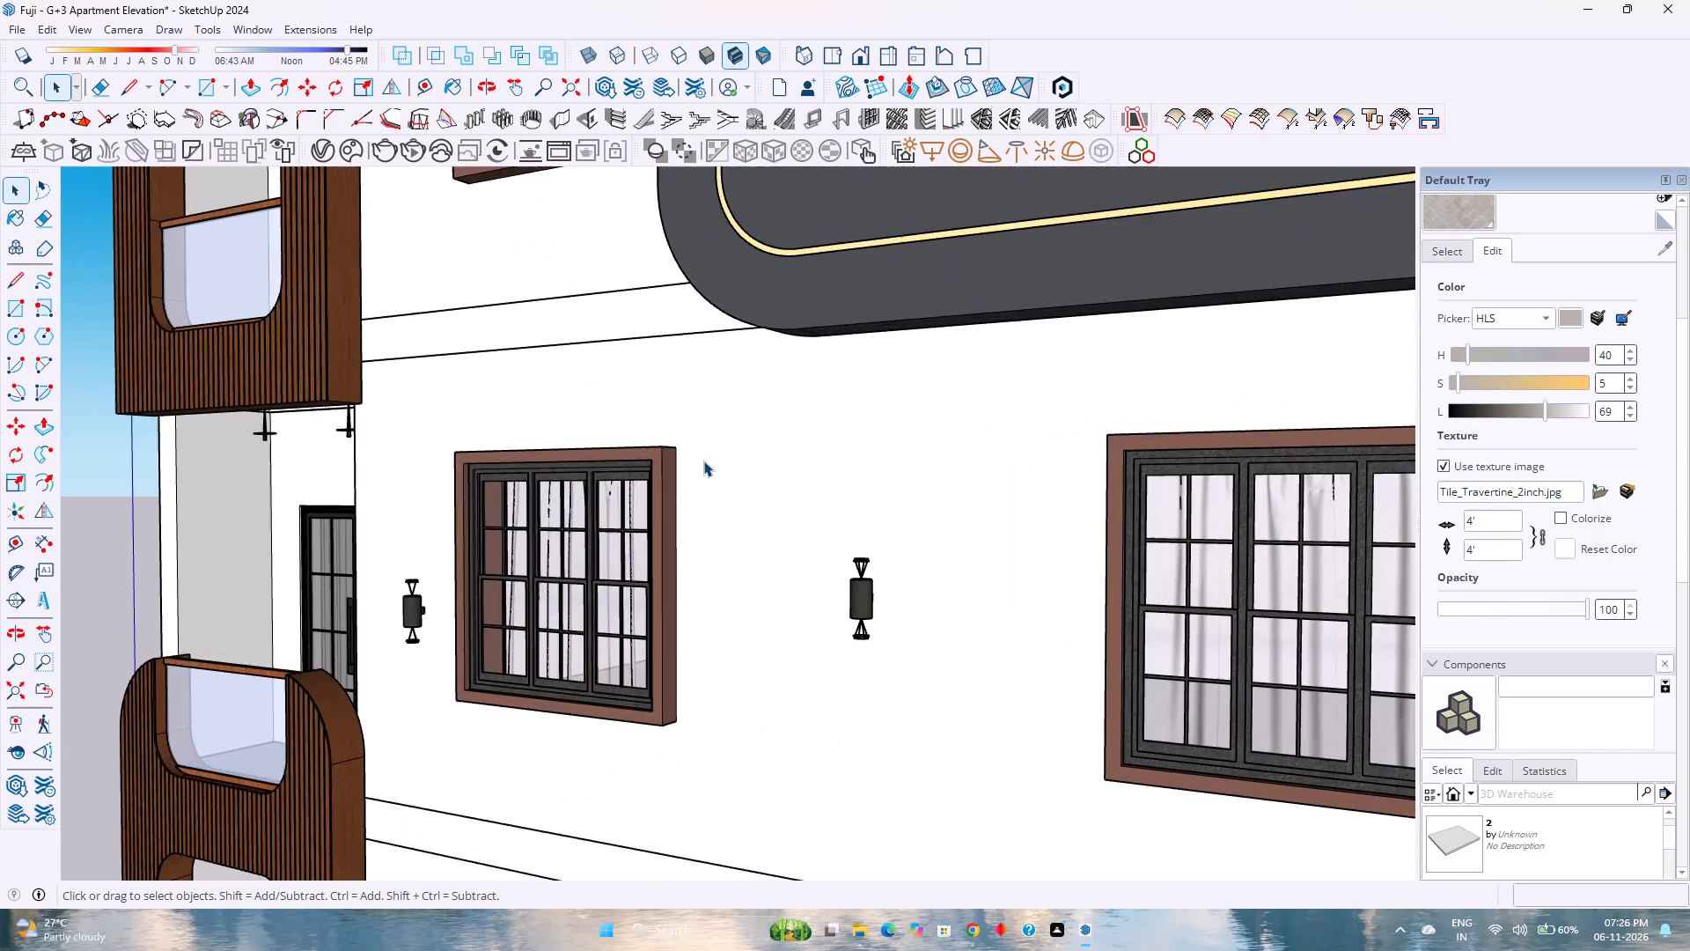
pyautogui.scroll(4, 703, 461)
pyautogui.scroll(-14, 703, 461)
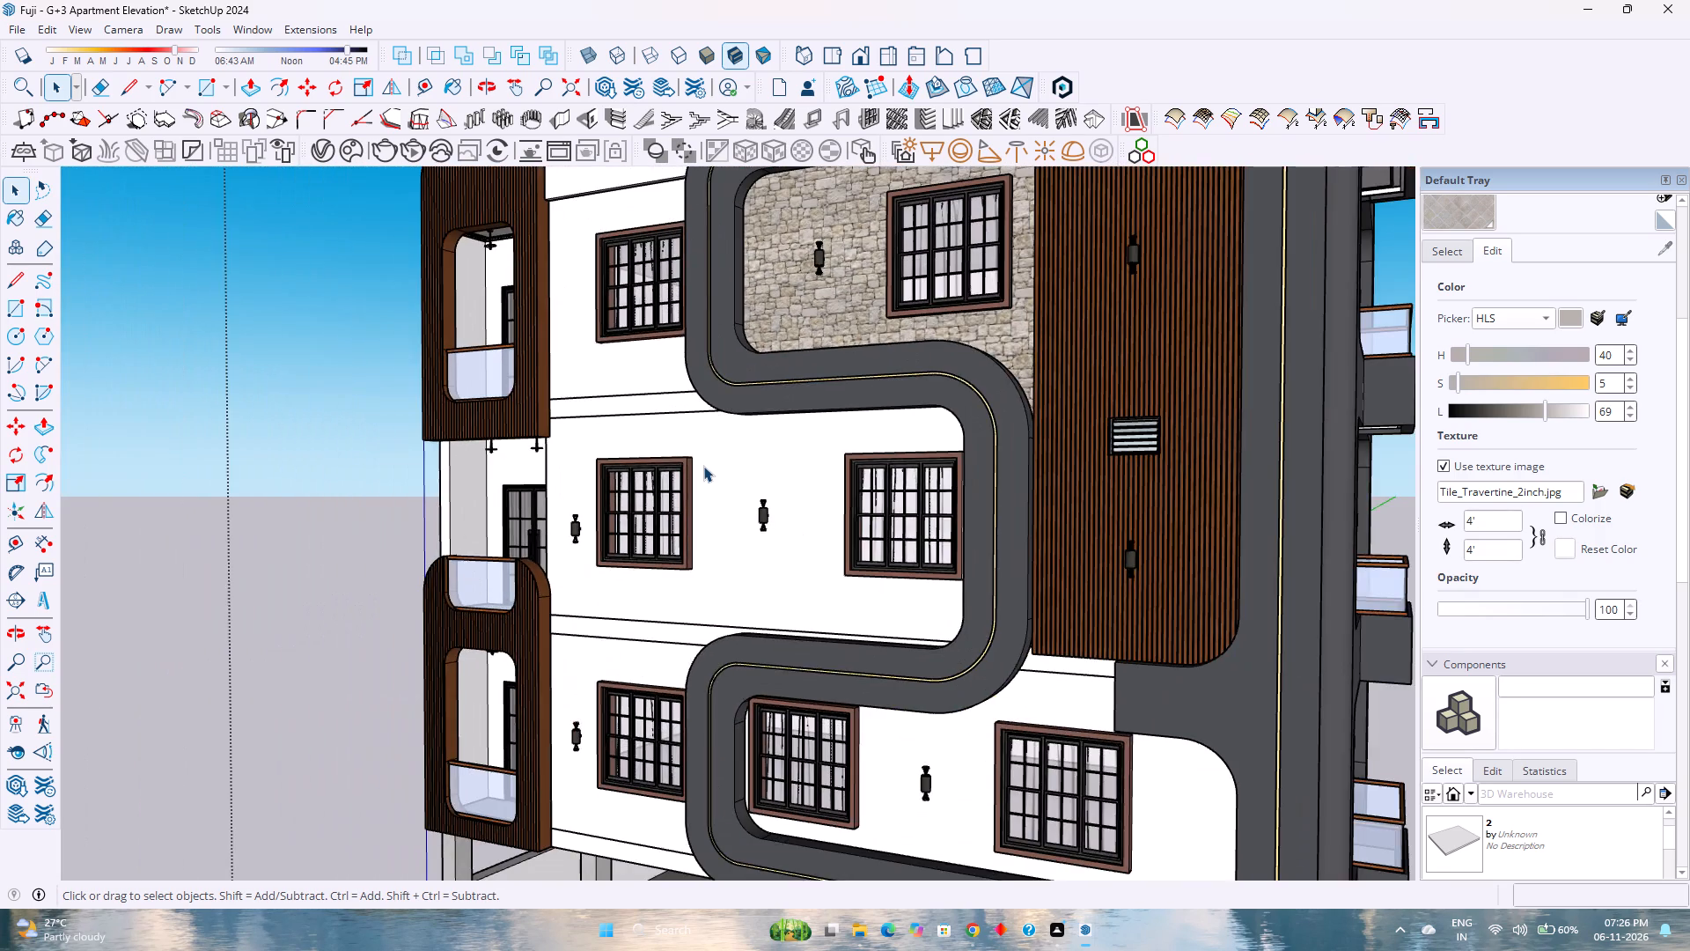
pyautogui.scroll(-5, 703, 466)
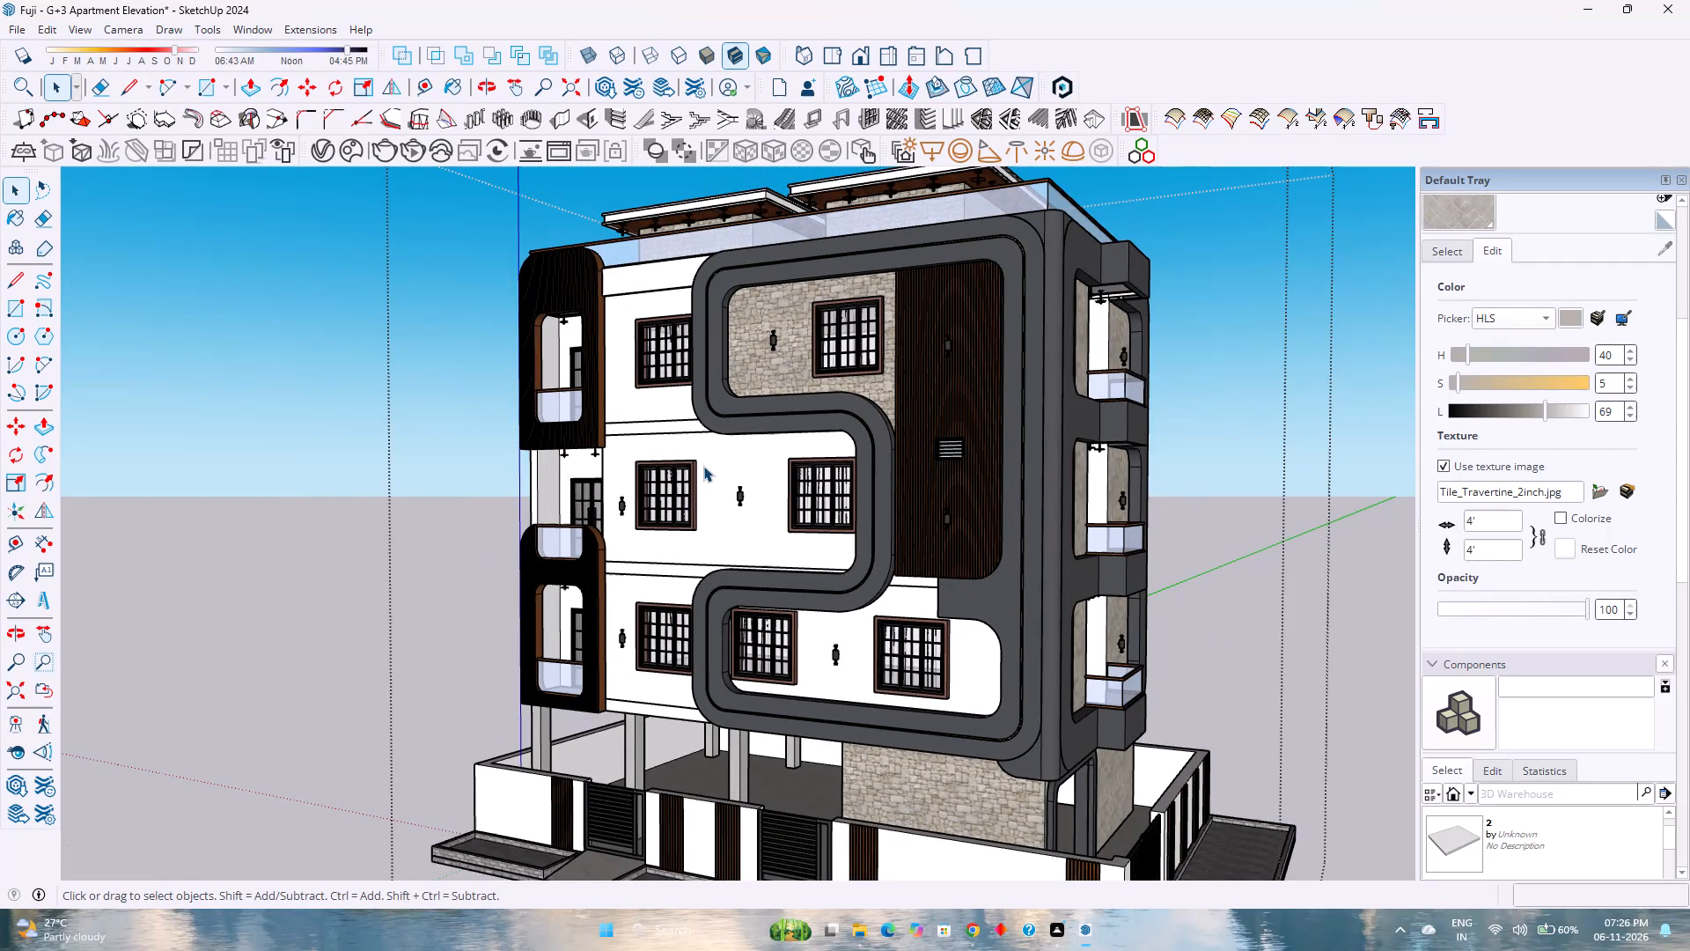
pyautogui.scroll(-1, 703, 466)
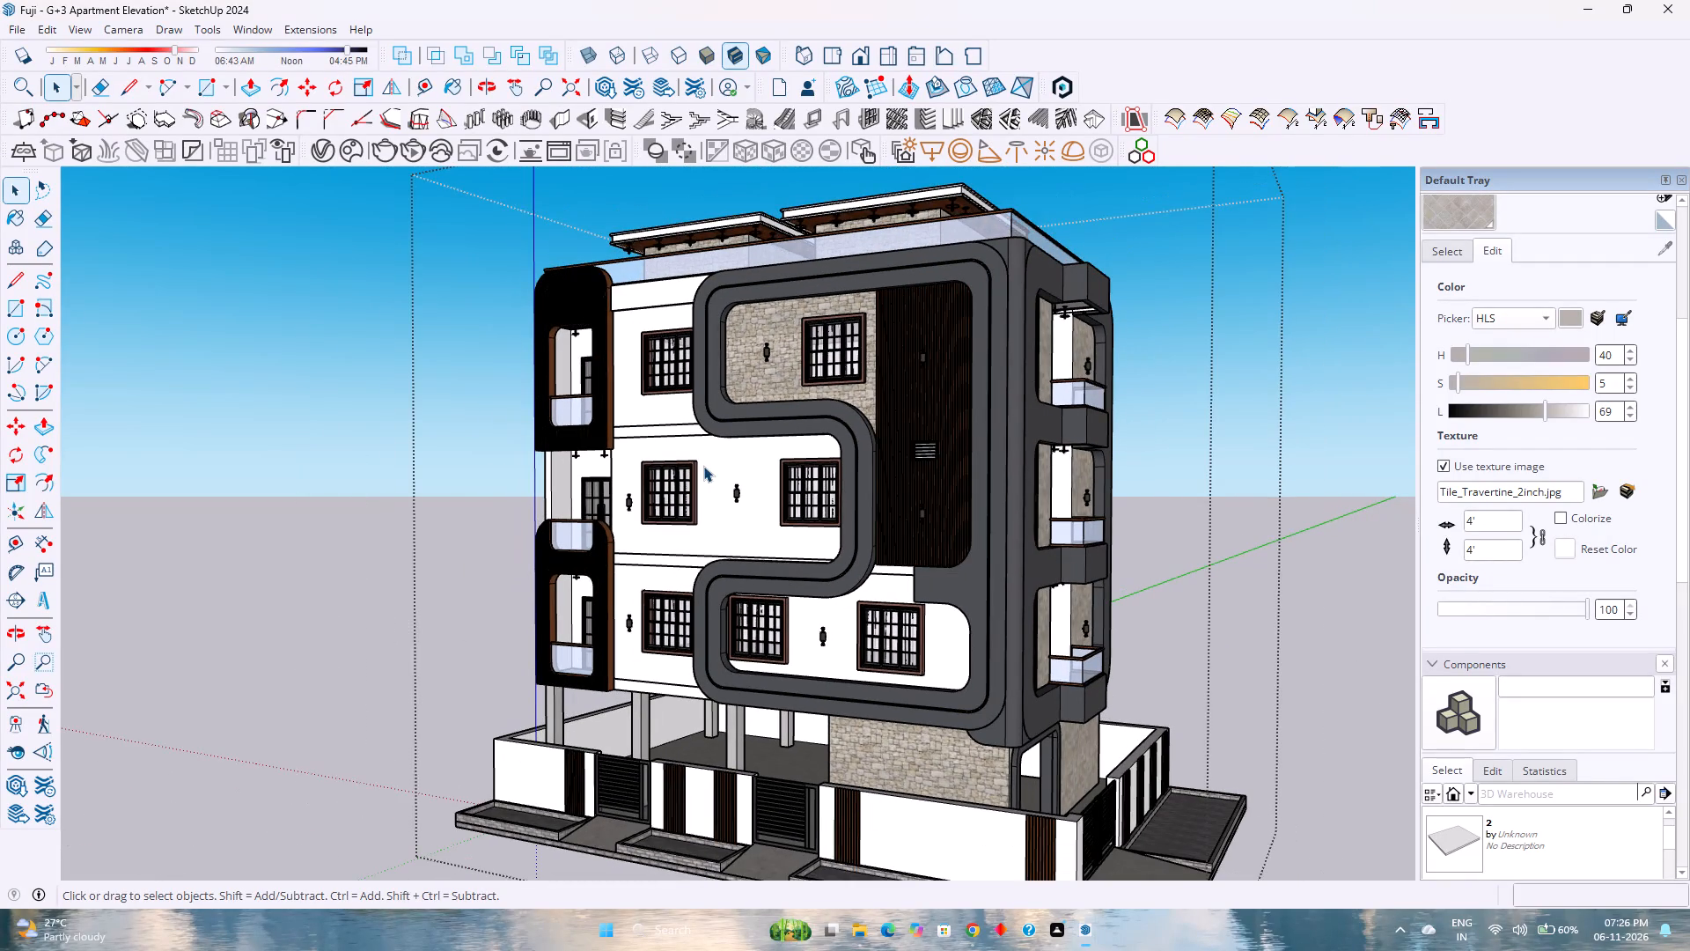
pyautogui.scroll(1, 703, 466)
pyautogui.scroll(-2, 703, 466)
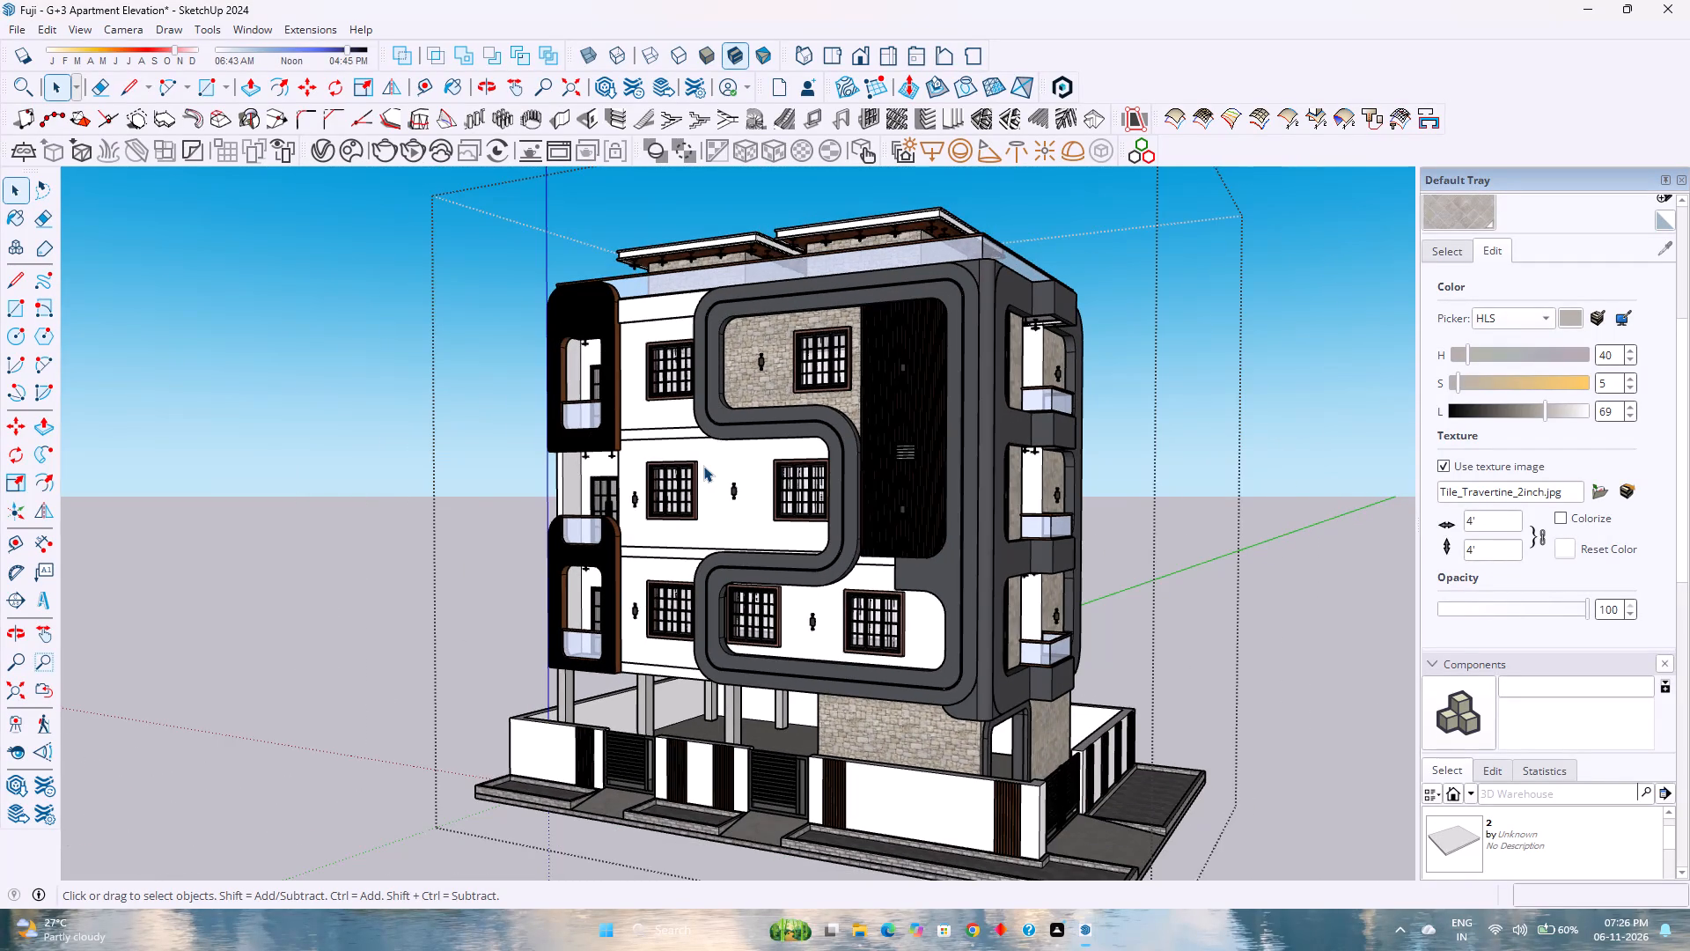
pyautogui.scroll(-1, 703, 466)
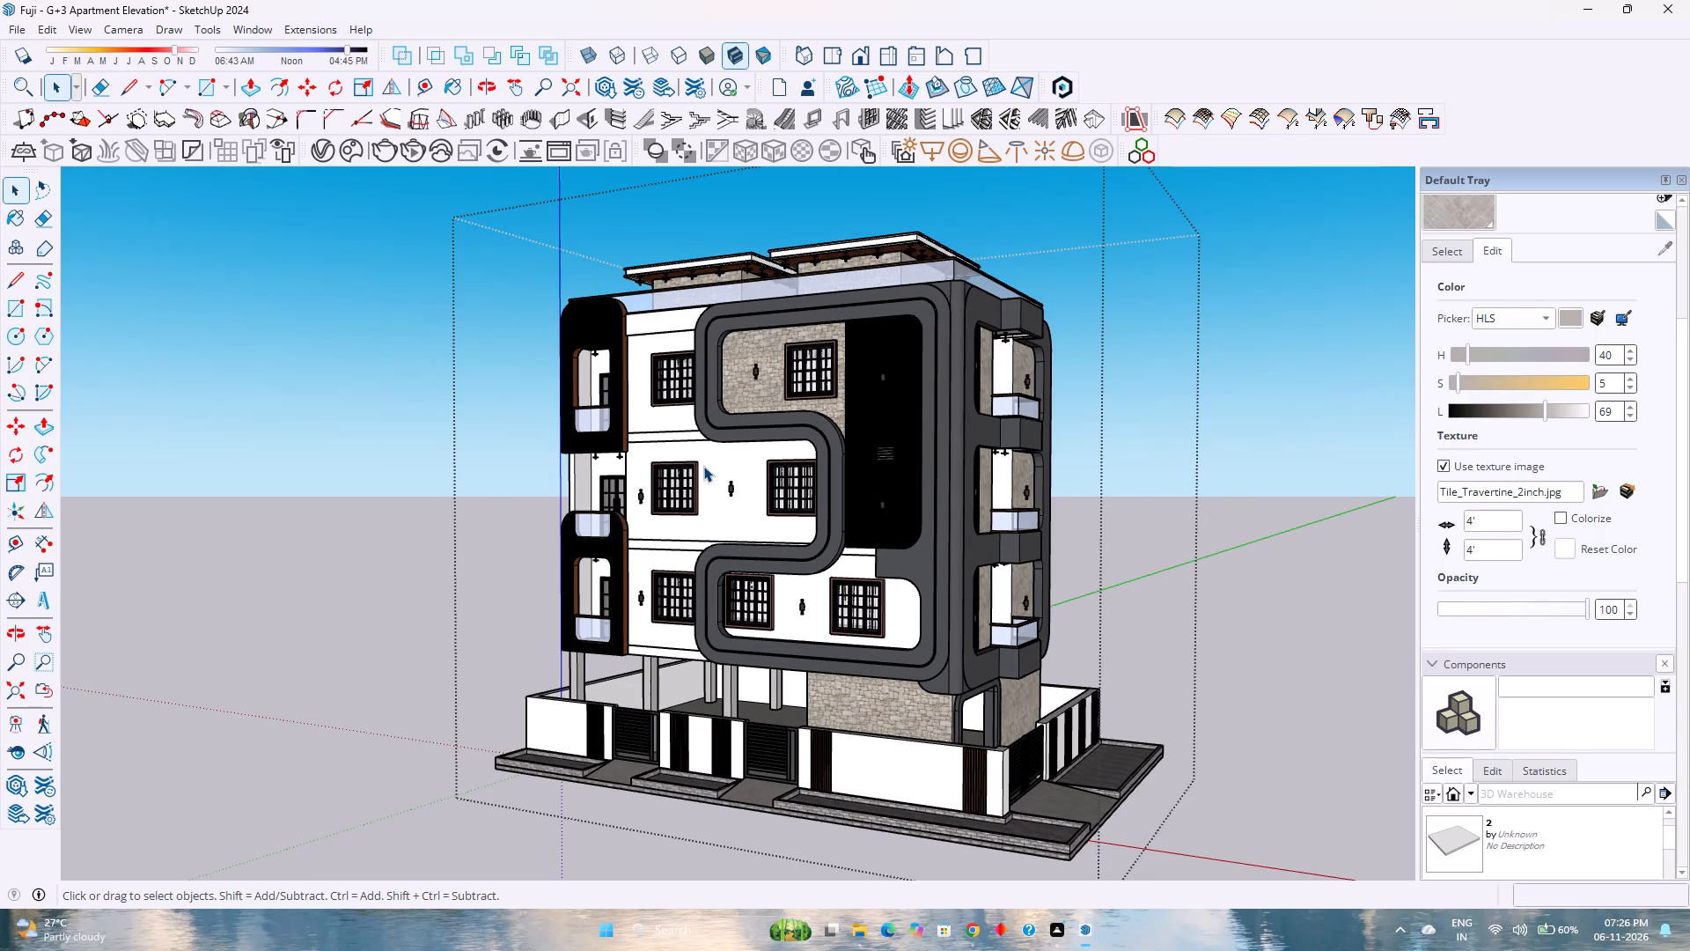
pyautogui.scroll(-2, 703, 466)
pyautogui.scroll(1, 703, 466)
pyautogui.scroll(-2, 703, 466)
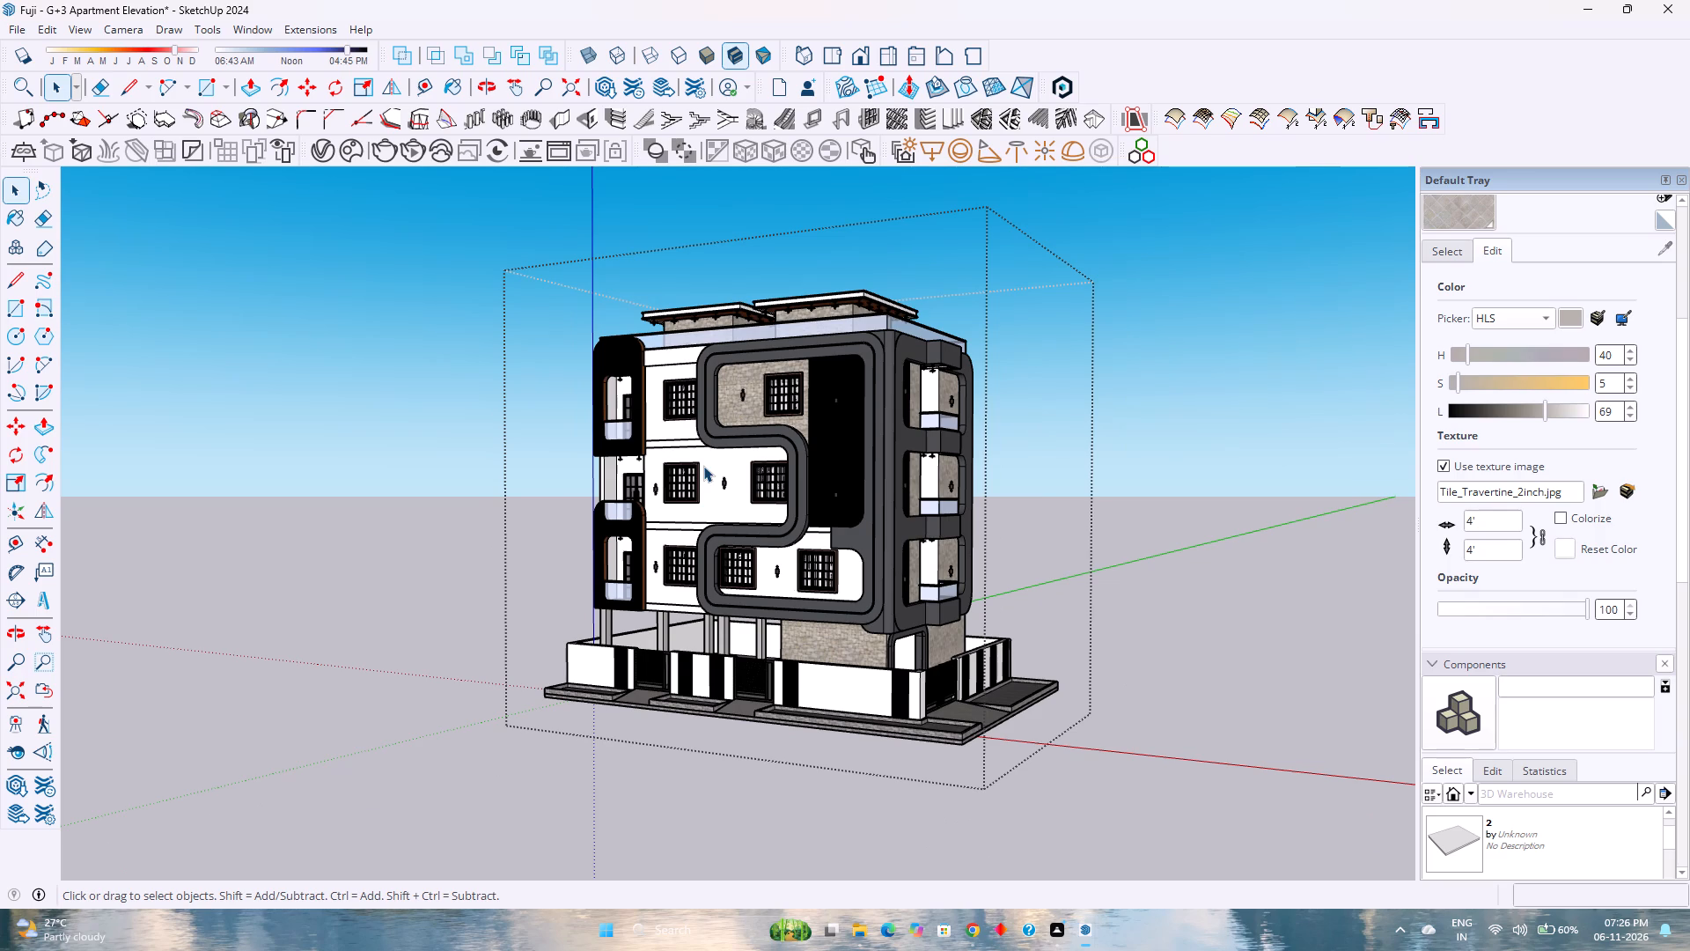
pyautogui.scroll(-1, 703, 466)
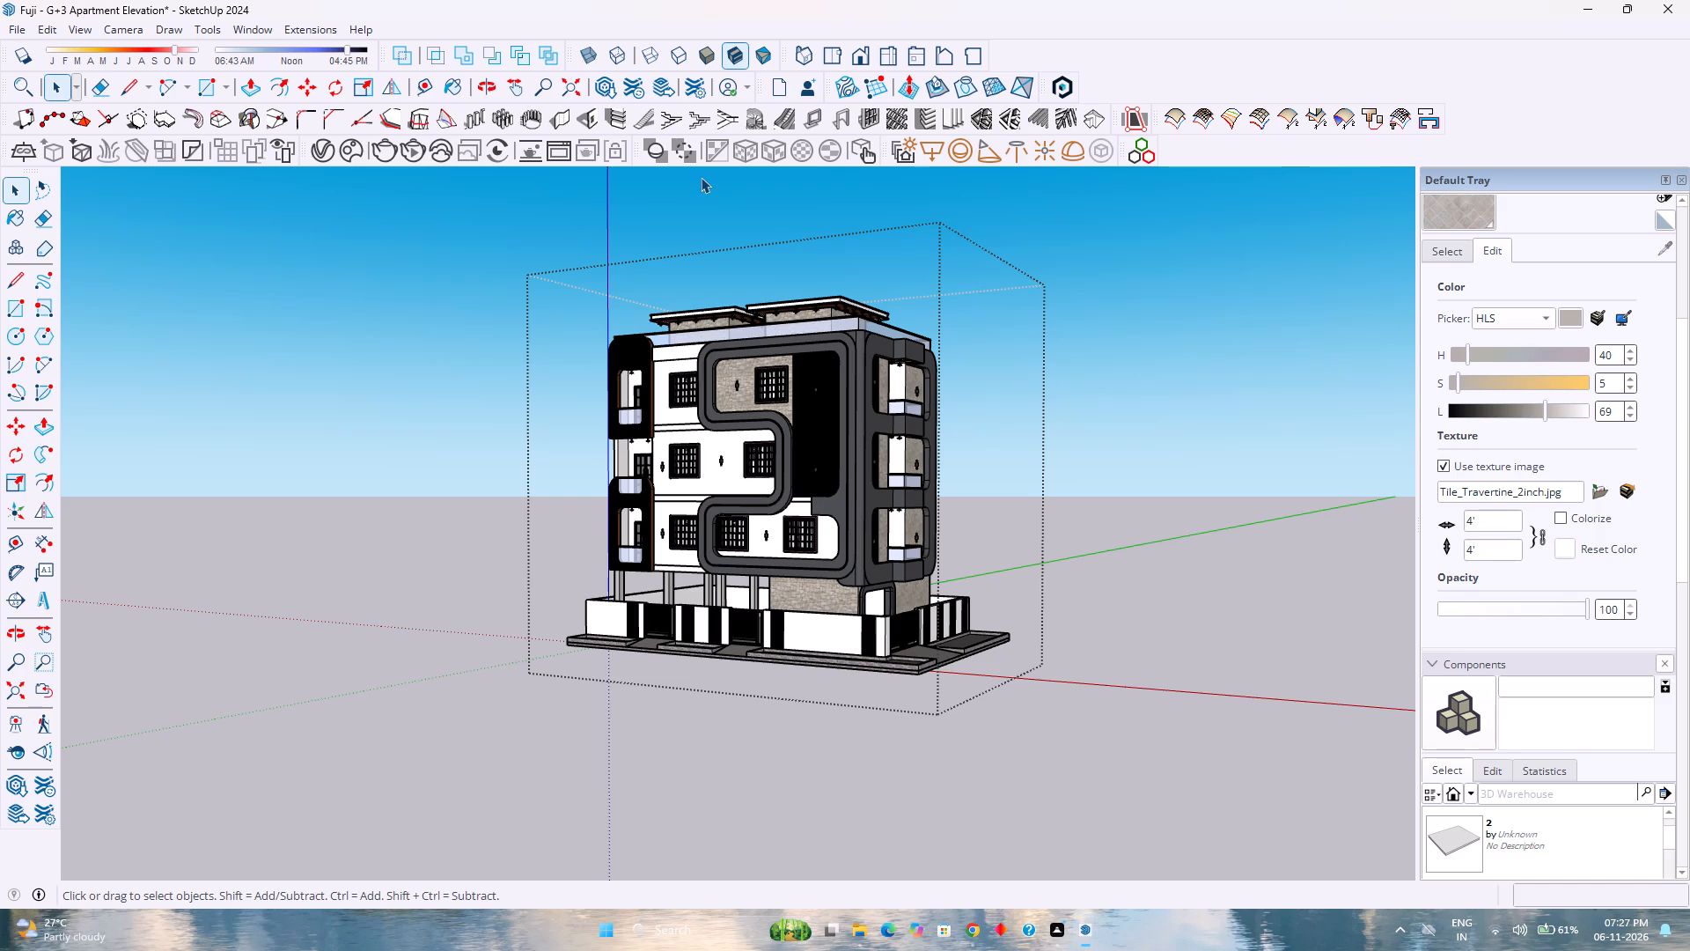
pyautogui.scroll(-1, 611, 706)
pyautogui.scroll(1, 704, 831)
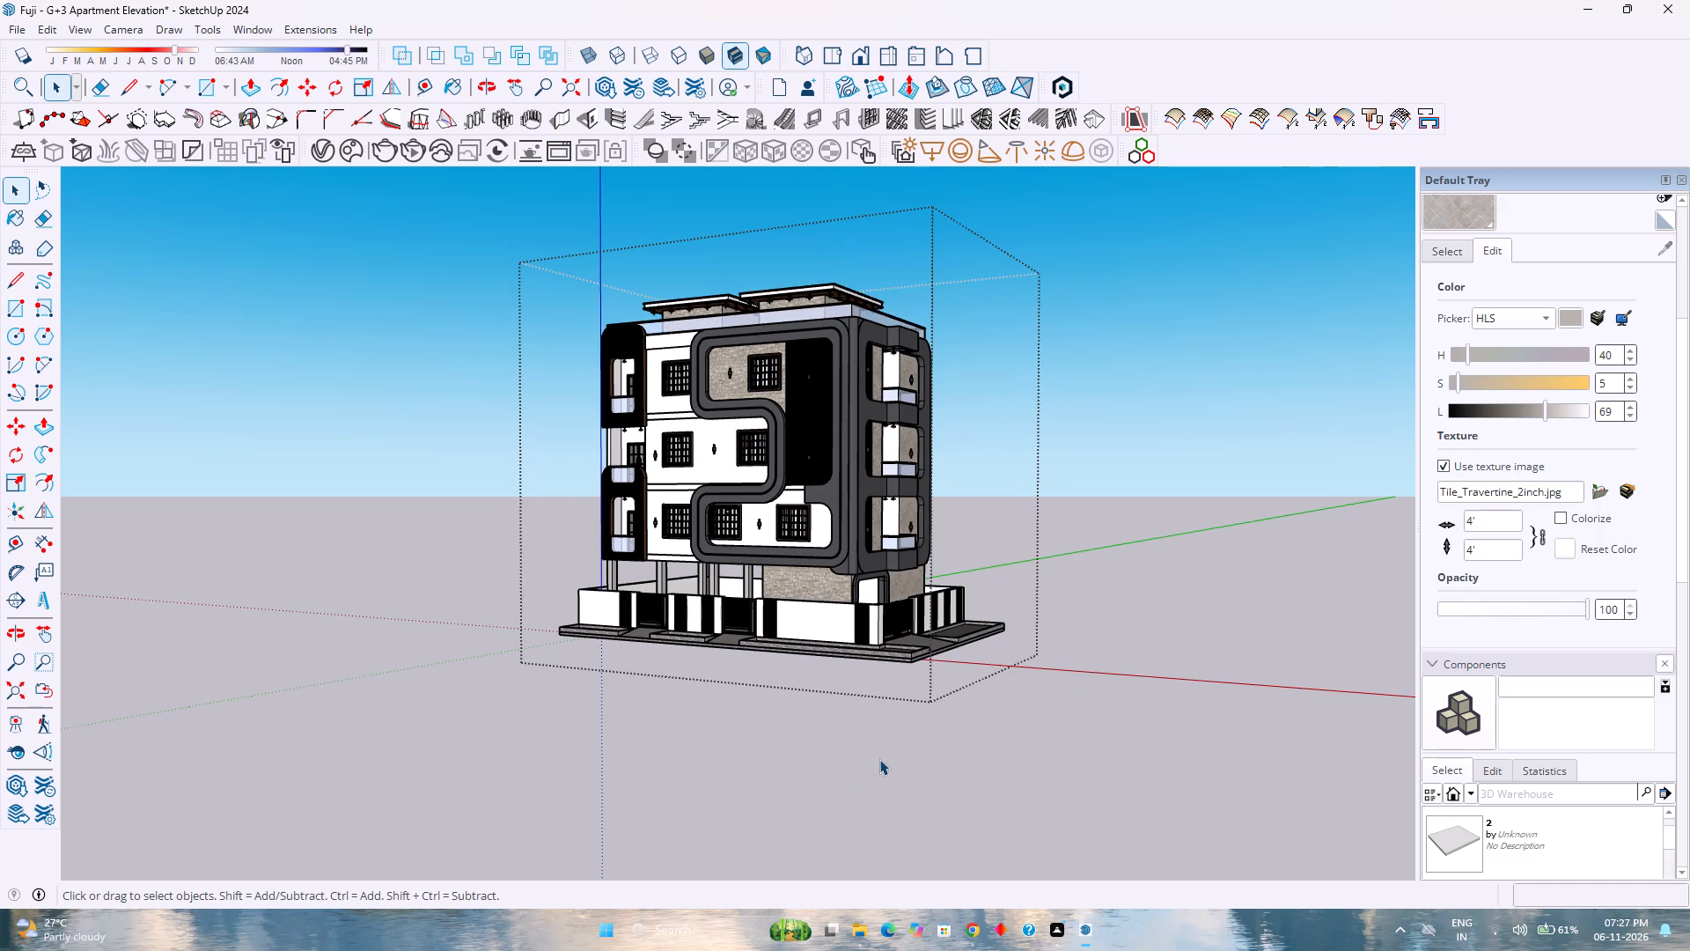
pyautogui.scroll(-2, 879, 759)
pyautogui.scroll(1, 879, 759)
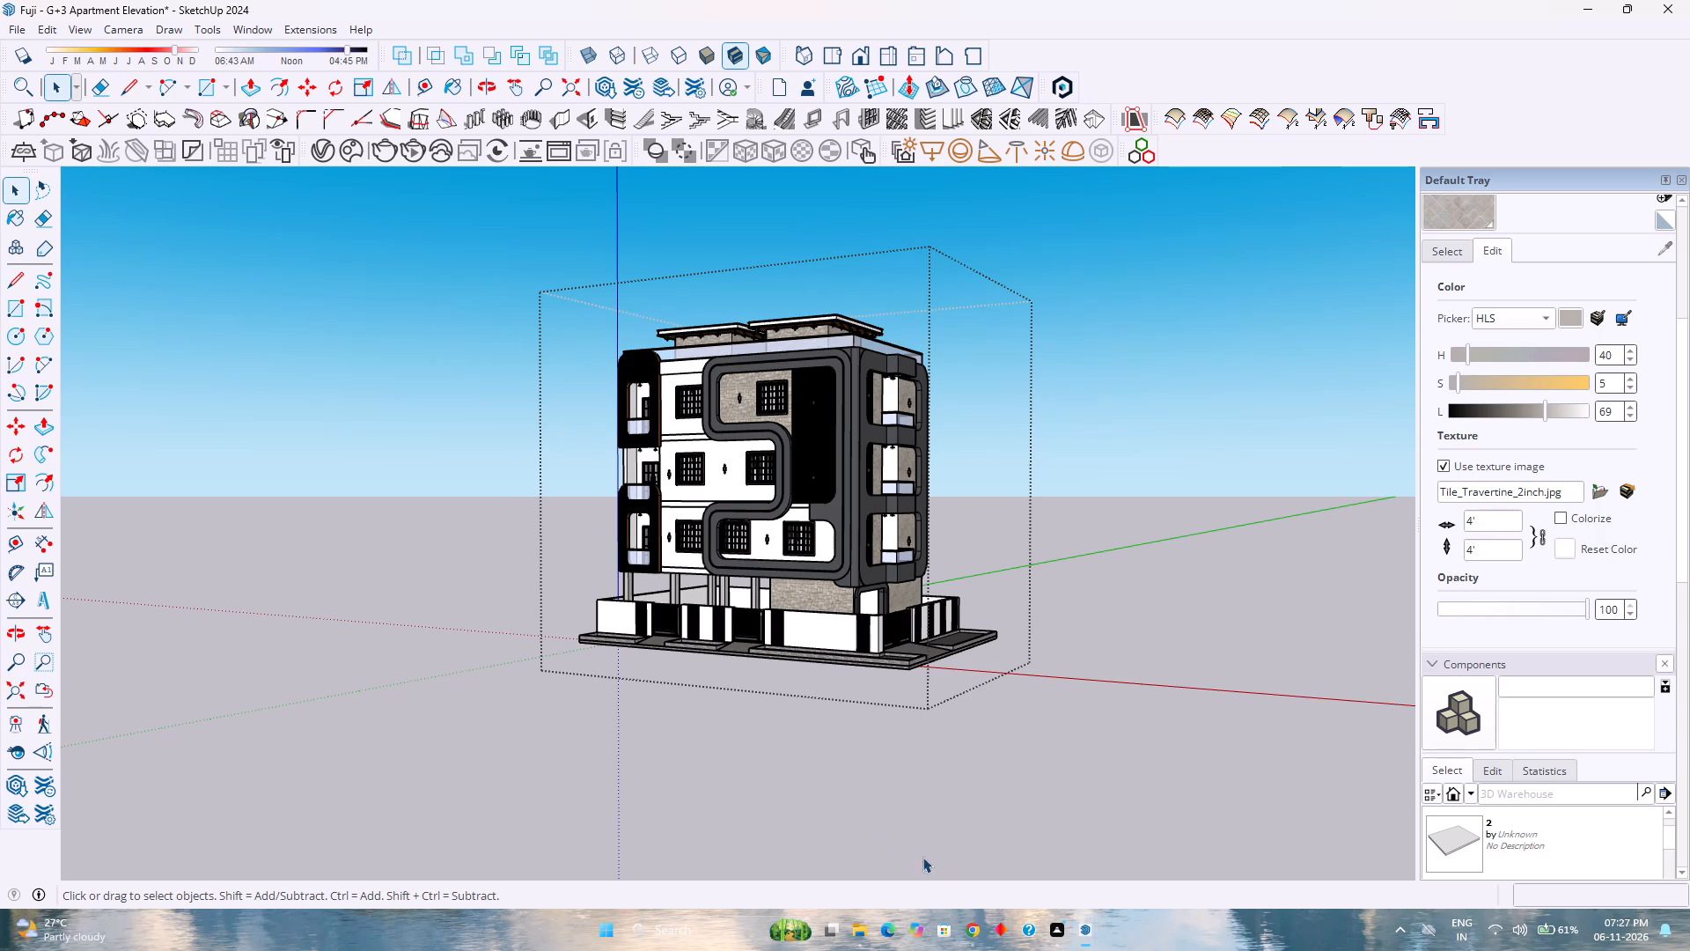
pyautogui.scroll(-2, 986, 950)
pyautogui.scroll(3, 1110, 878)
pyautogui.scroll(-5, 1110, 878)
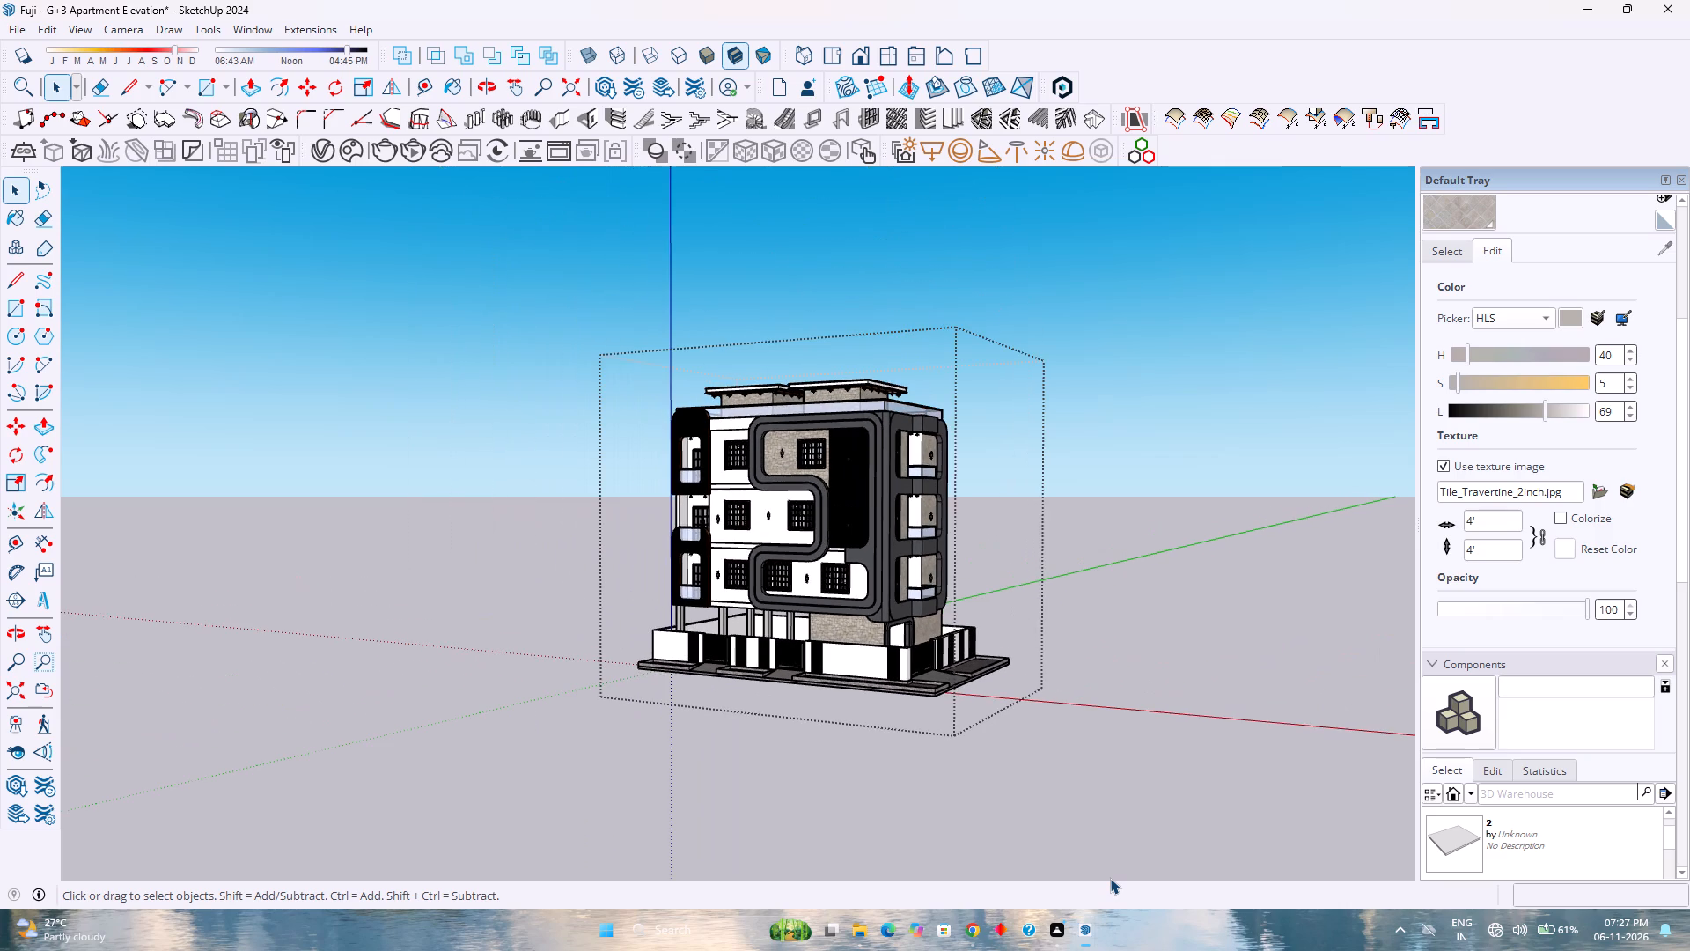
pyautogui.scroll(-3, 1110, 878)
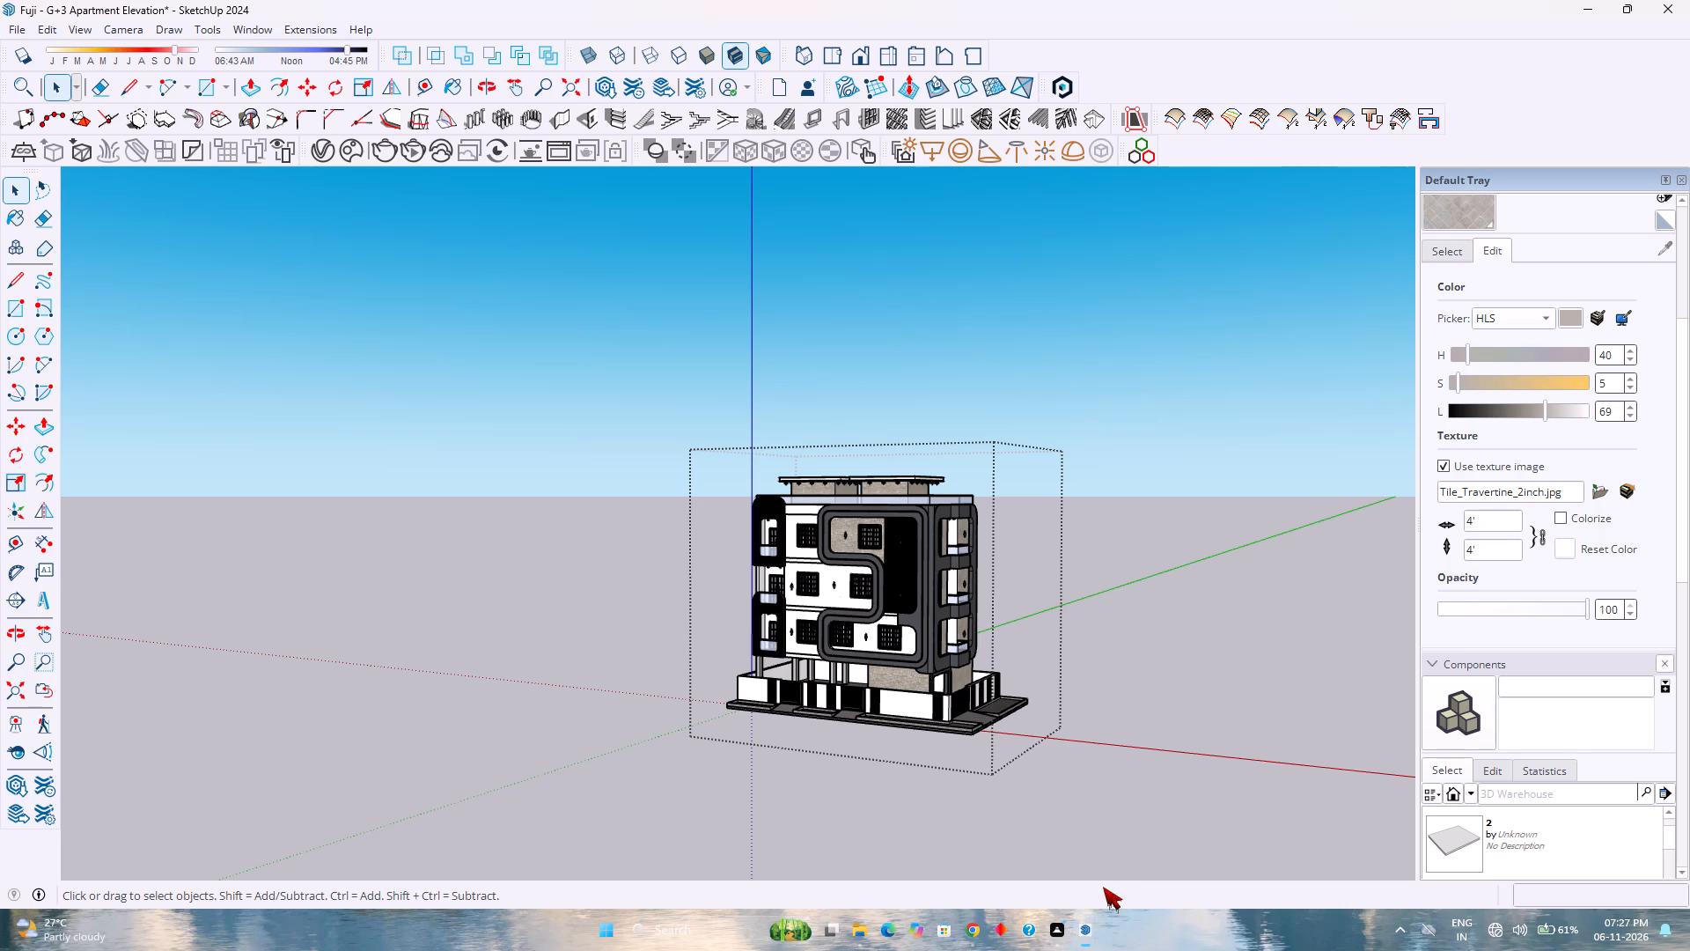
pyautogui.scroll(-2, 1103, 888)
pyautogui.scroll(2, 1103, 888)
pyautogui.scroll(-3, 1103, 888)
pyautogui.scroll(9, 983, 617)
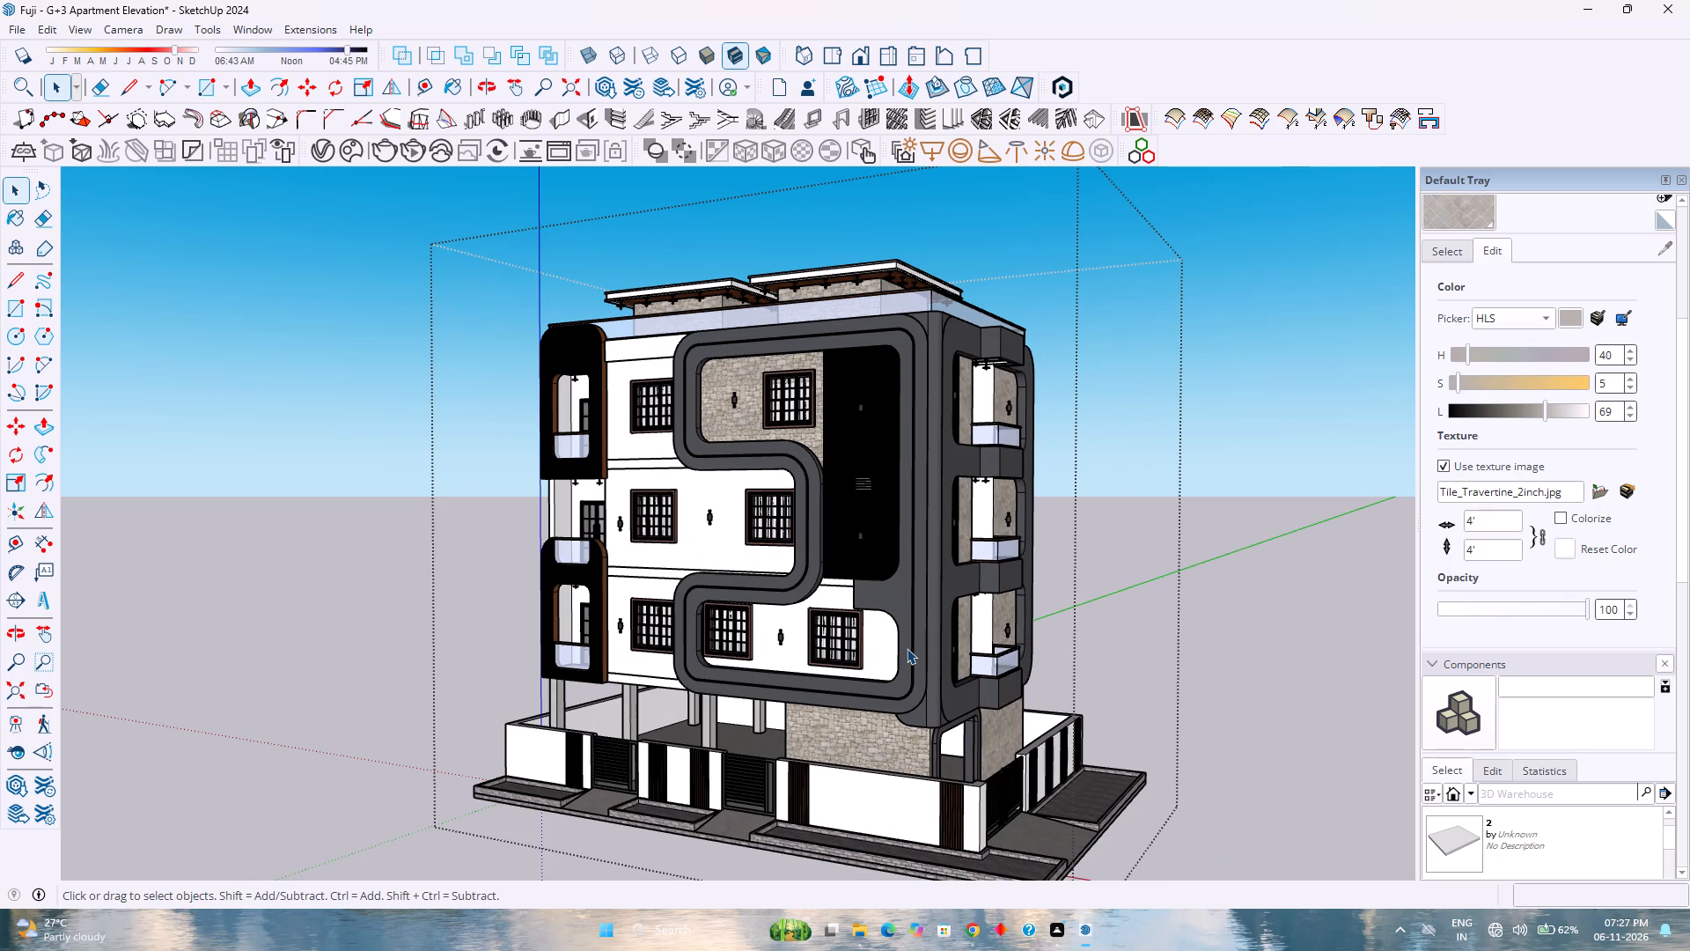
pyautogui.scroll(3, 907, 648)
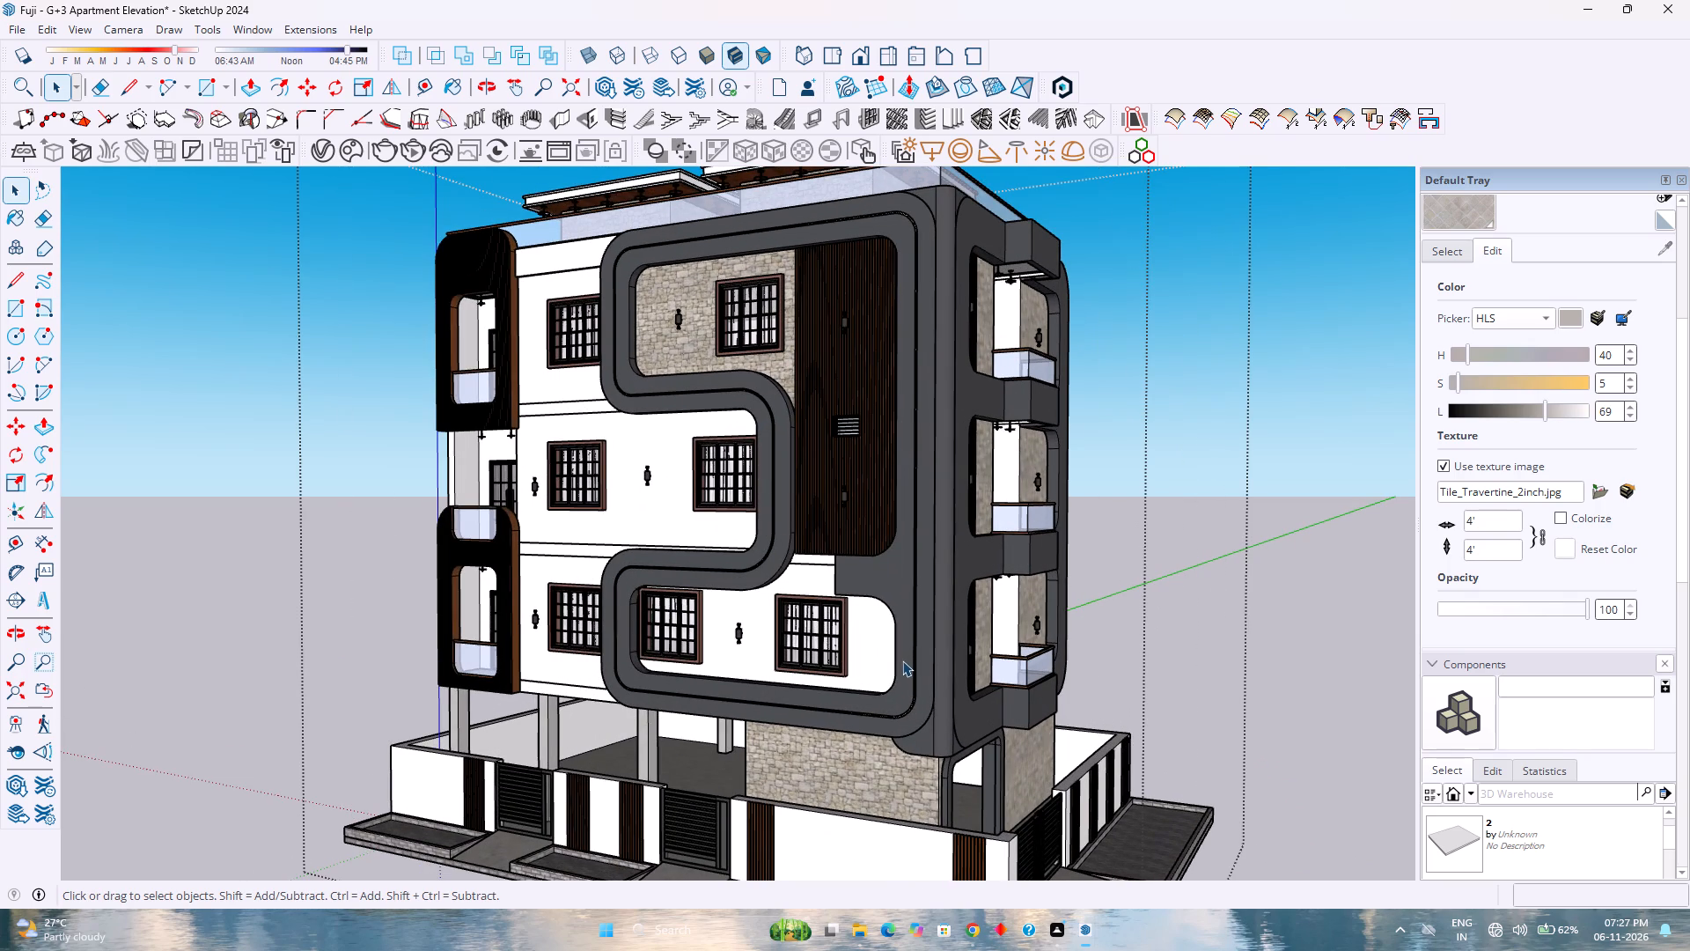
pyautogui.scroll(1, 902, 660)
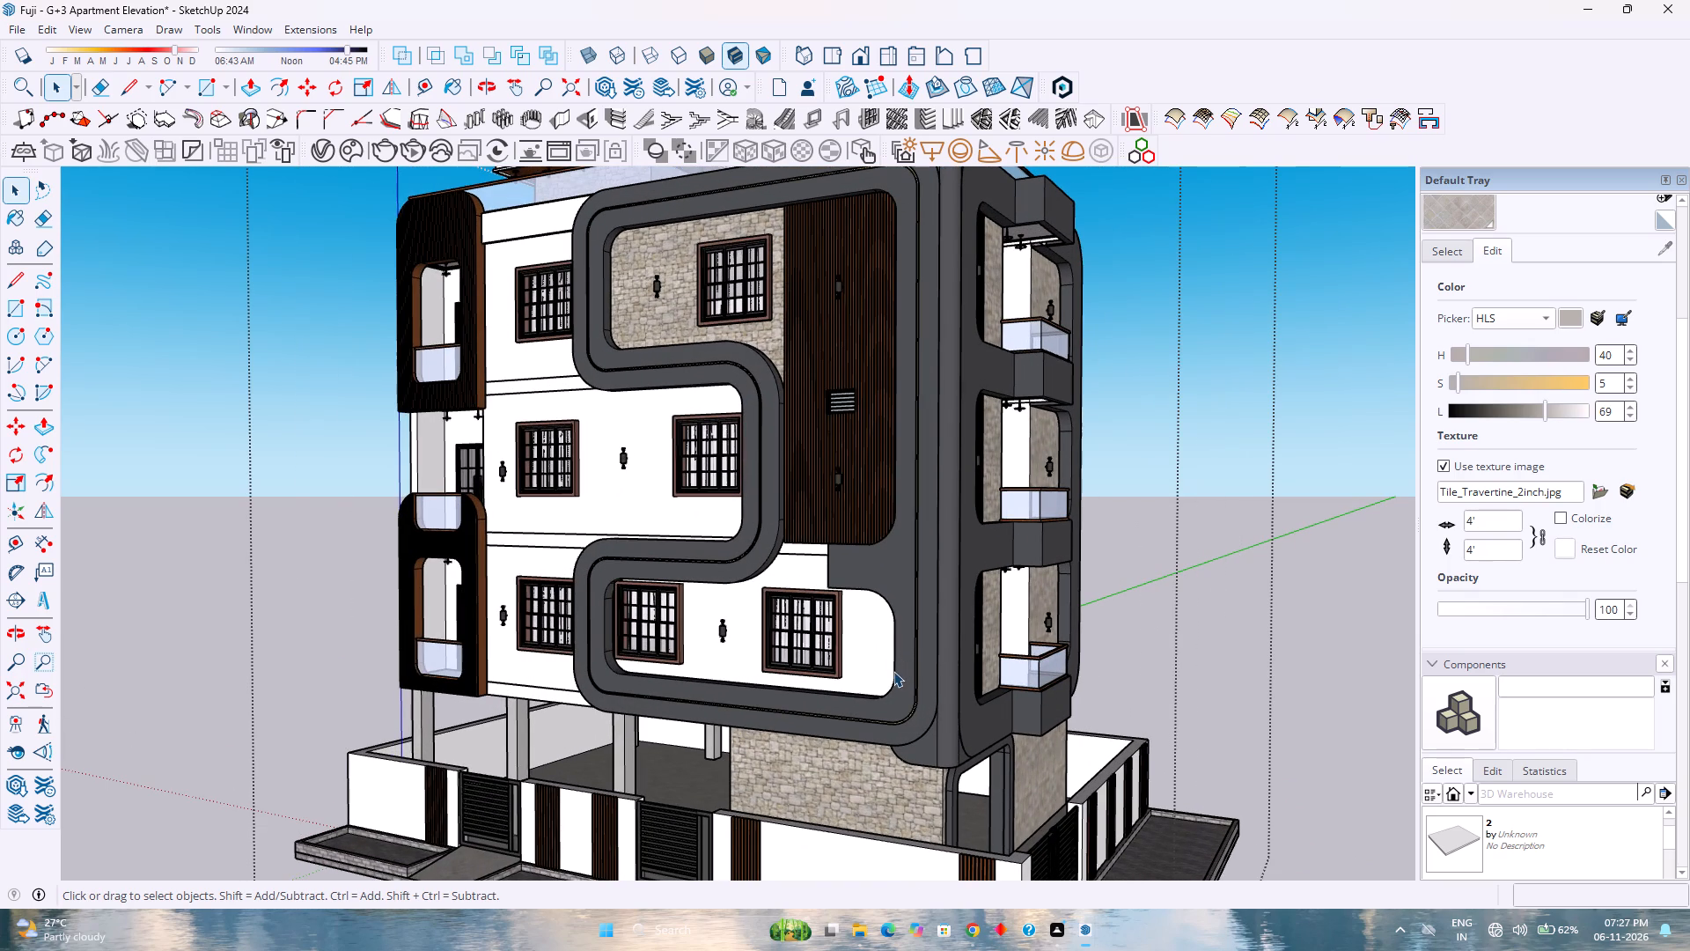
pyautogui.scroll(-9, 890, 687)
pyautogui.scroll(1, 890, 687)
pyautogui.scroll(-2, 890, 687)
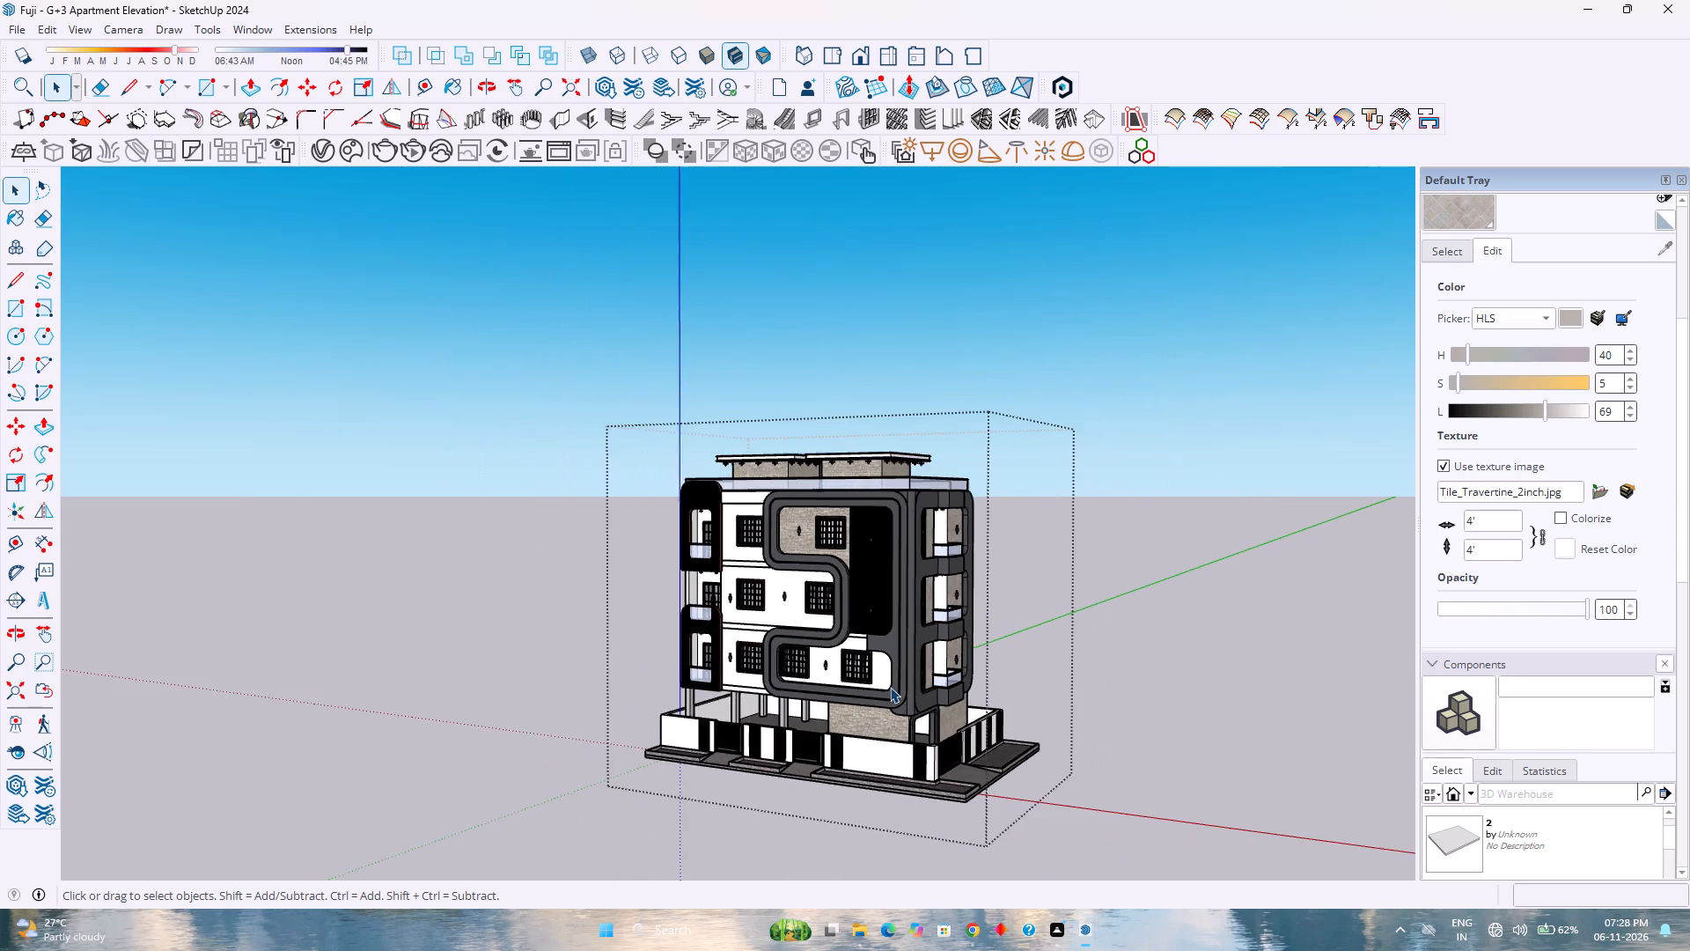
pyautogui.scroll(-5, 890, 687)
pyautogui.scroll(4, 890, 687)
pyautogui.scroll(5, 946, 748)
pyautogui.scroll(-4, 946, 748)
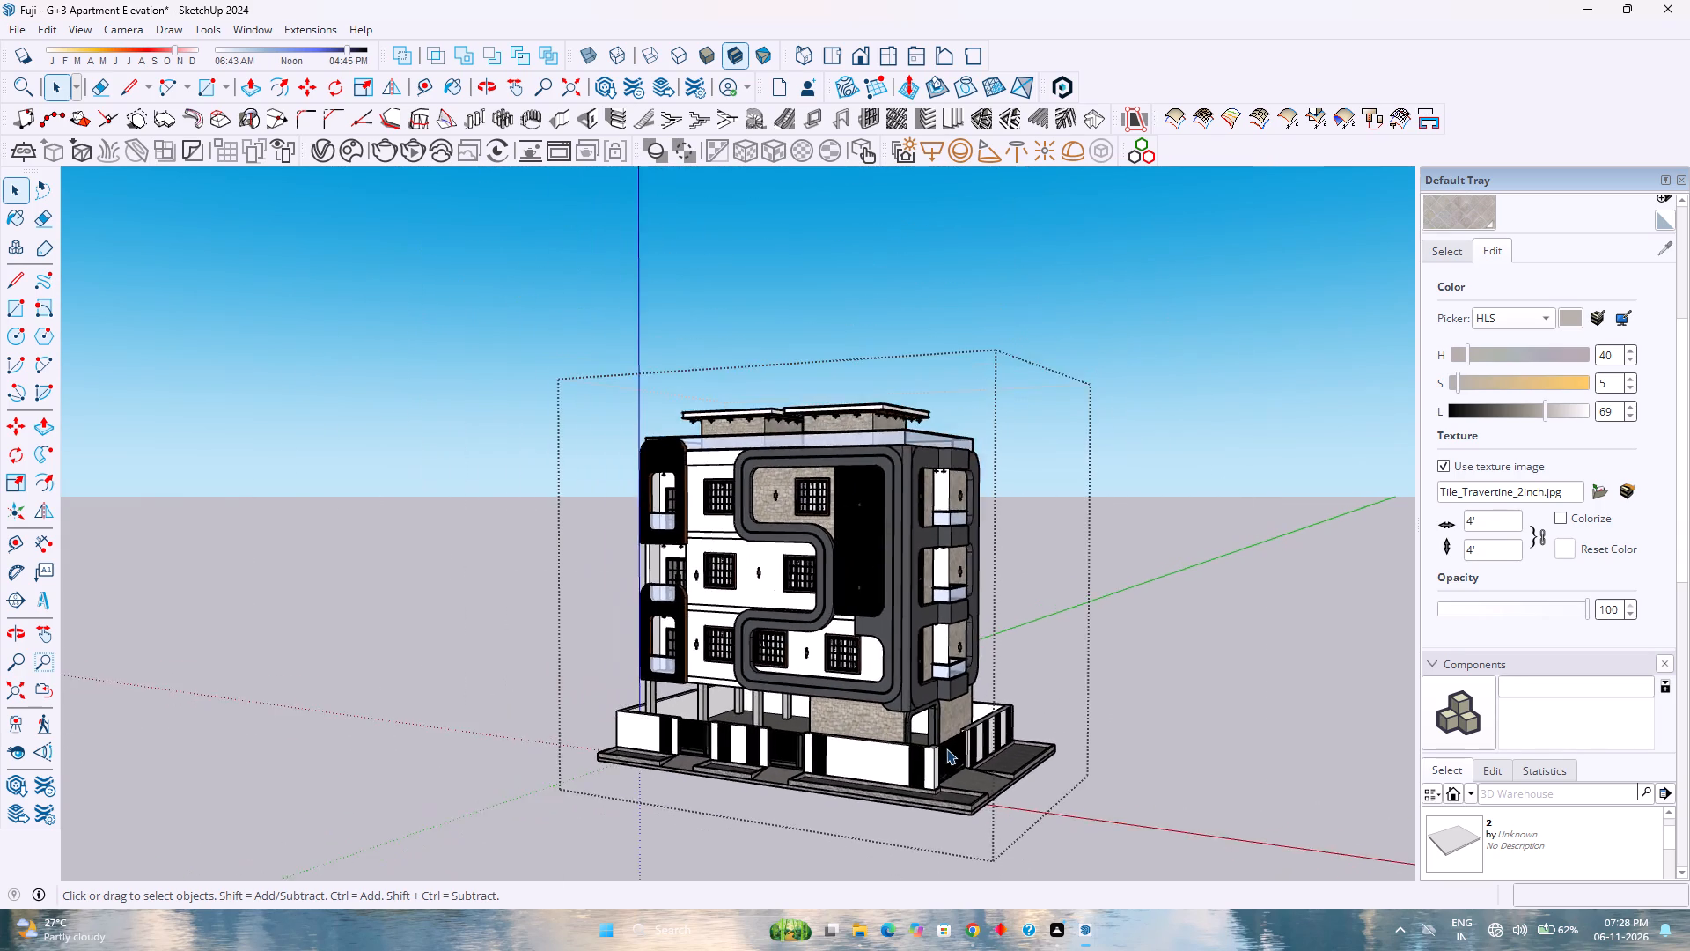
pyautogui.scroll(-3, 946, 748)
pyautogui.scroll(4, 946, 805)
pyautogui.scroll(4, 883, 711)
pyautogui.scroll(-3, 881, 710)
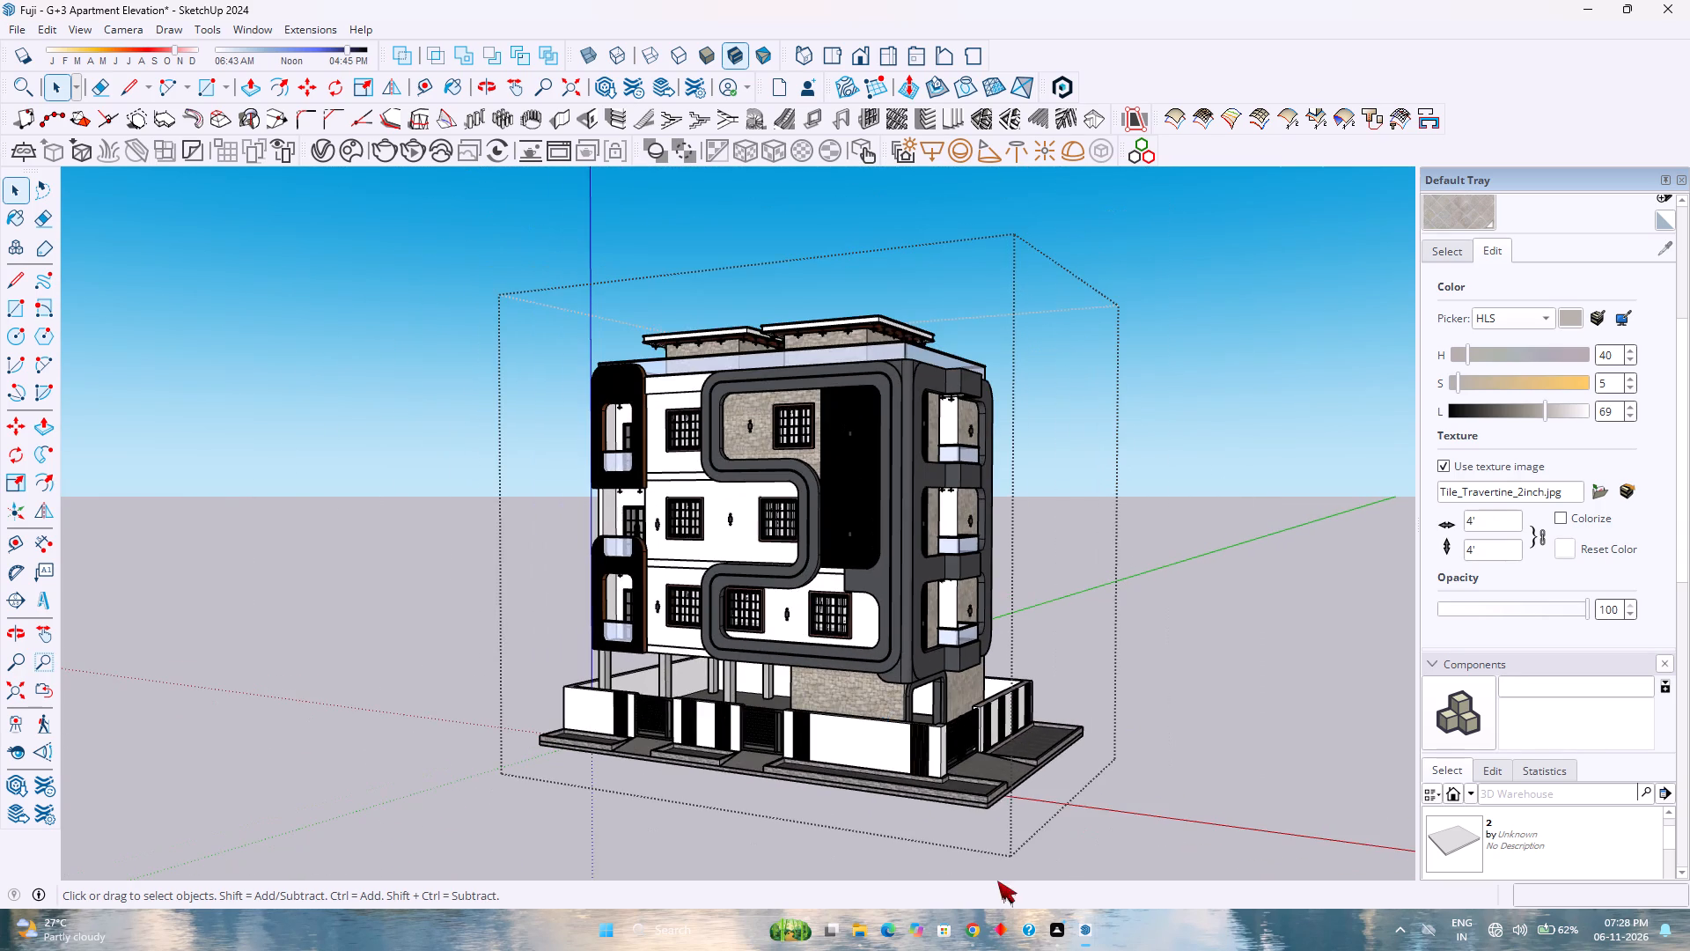
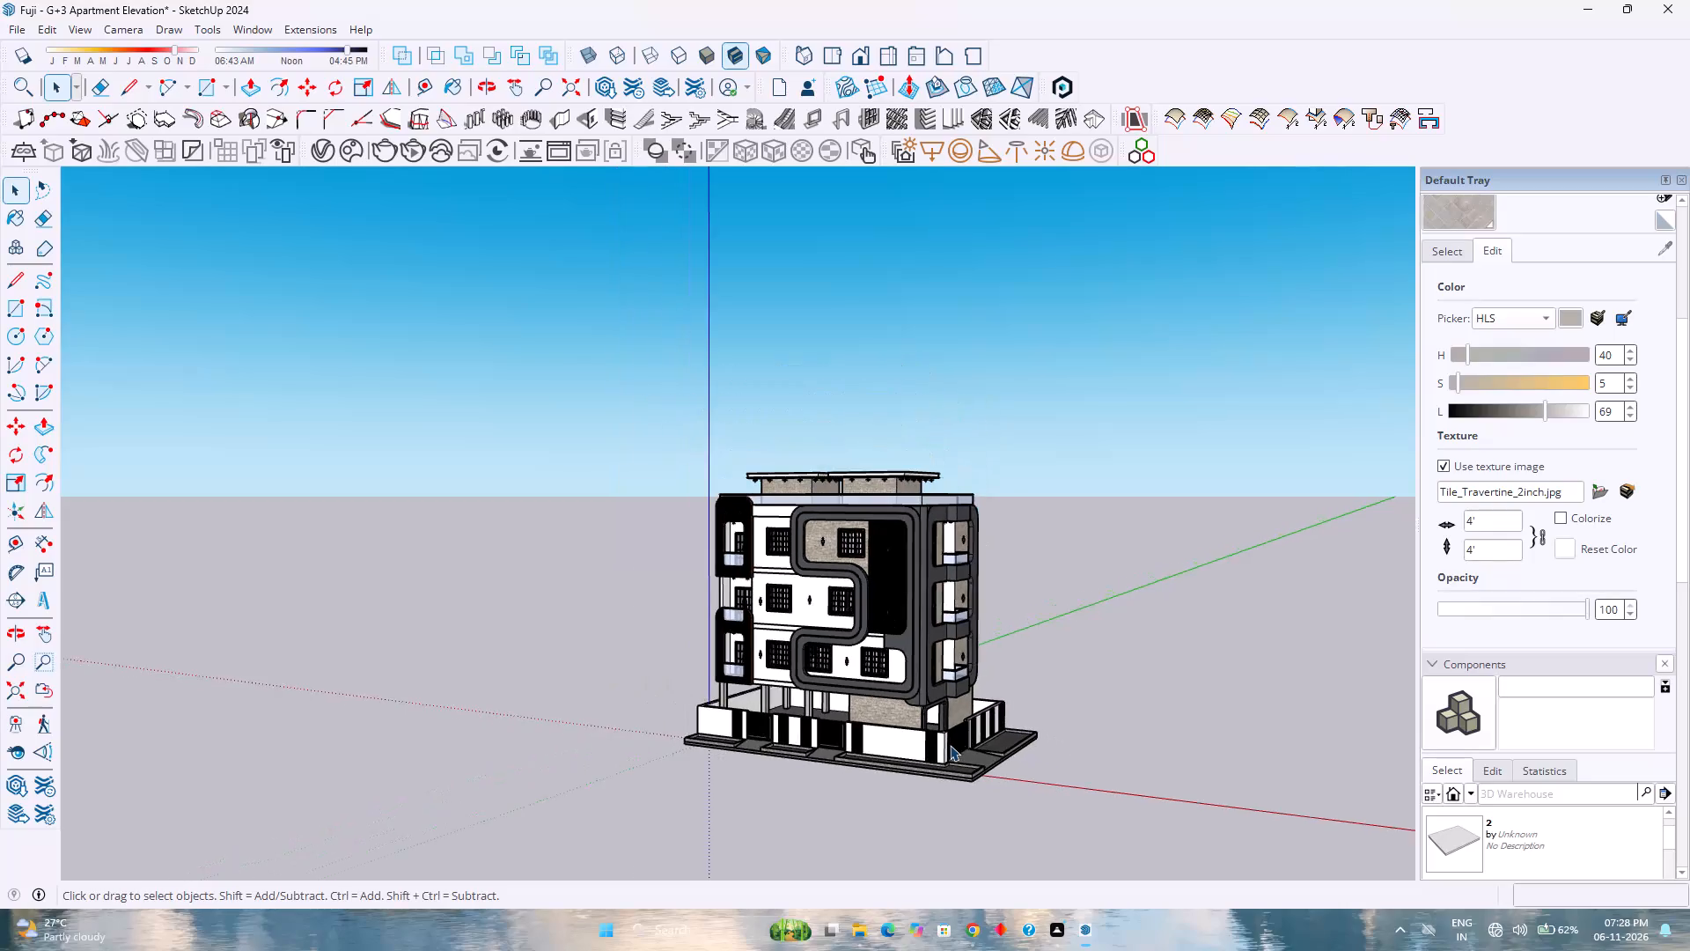
# Examine the apartment building from its front corner, at a low eye level, and around towards the balcony side facade.
pyautogui.scroll(1, 950, 745)
pyautogui.scroll(4, 801, 777)
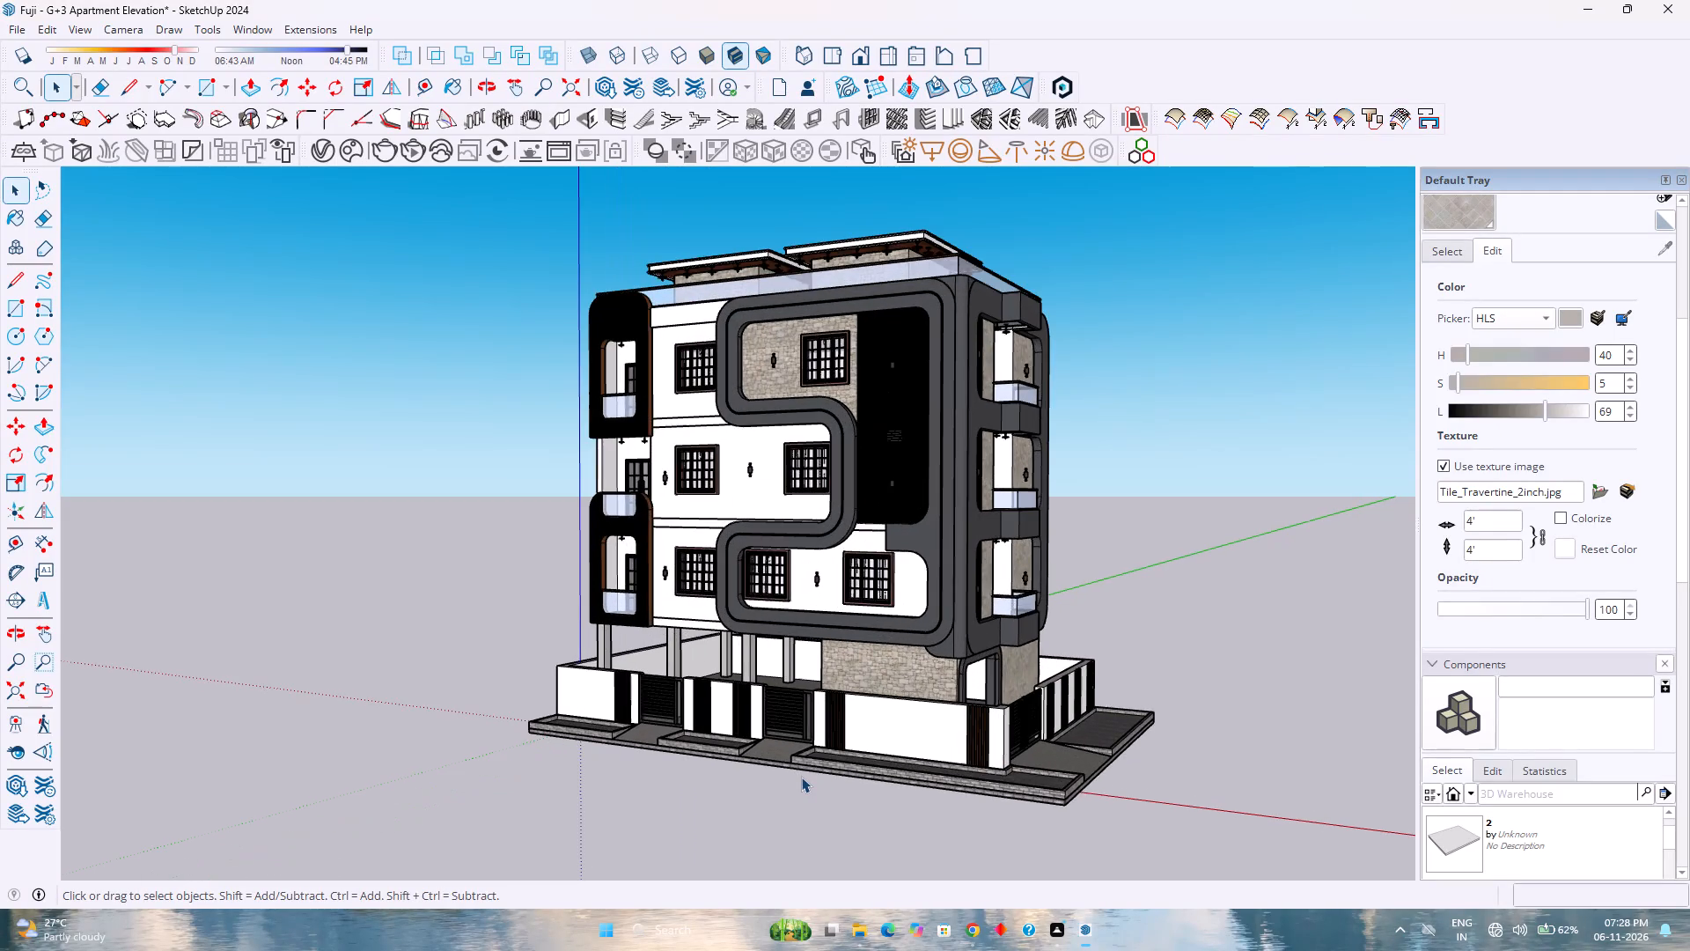
pyautogui.scroll(-7, 835, 731)
pyautogui.scroll(4, 801, 612)
pyautogui.scroll(2, 964, 744)
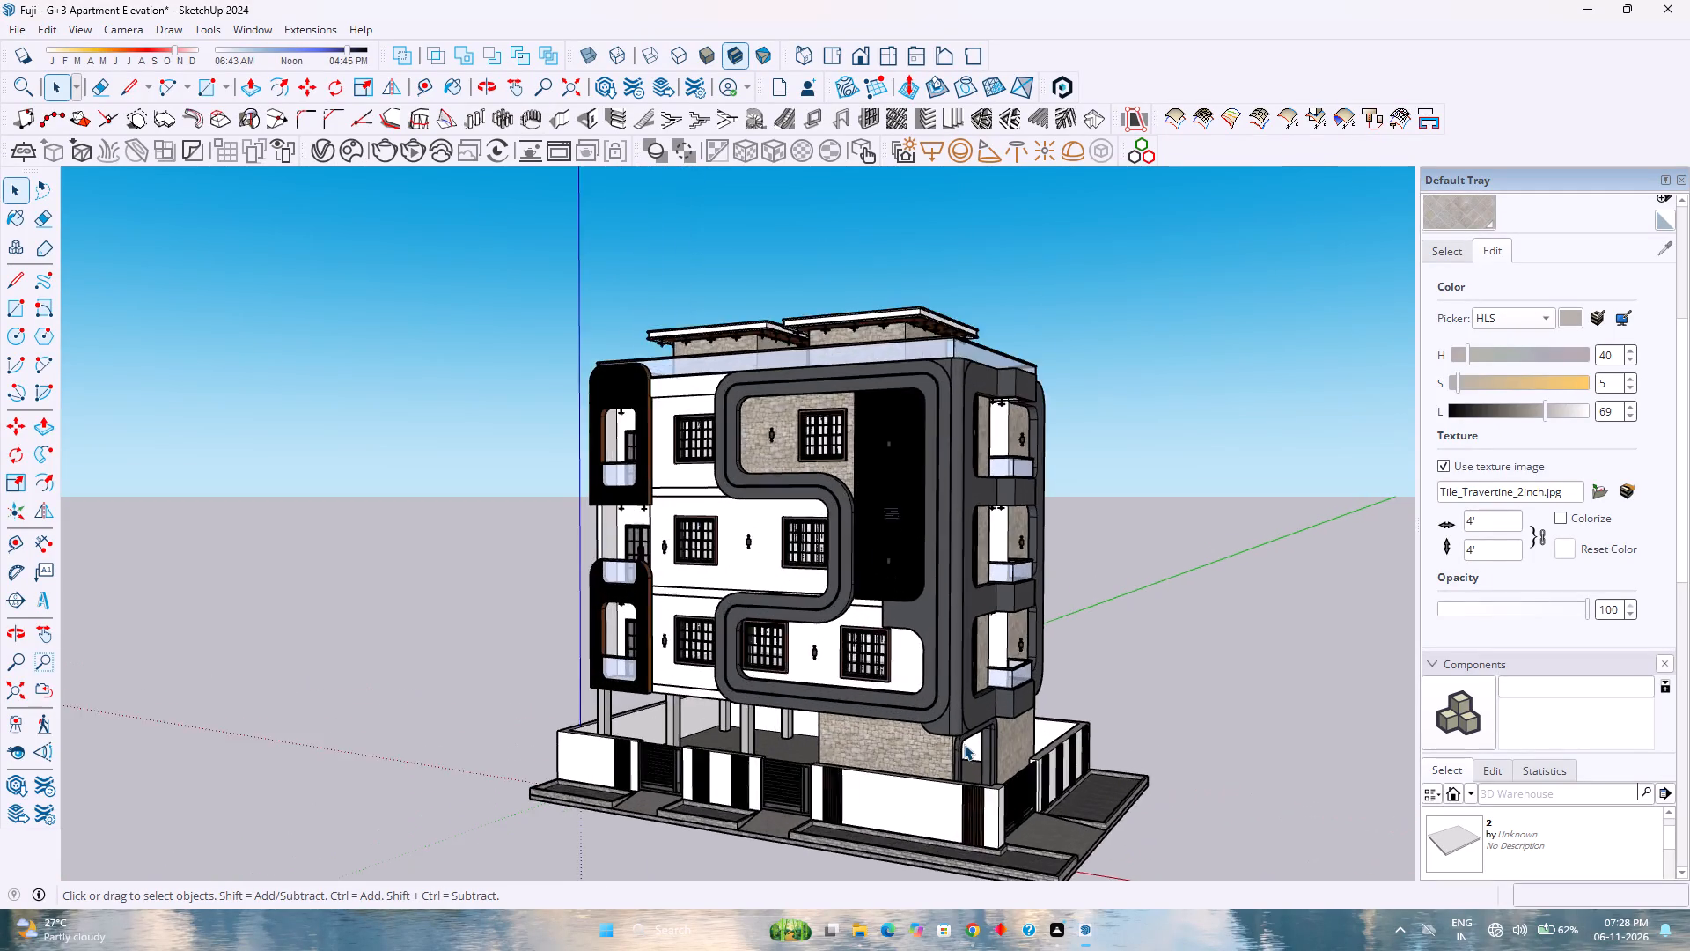
pyautogui.scroll(-8, 964, 744)
pyautogui.scroll(8, 1016, 790)
pyautogui.scroll(-3, 984, 761)
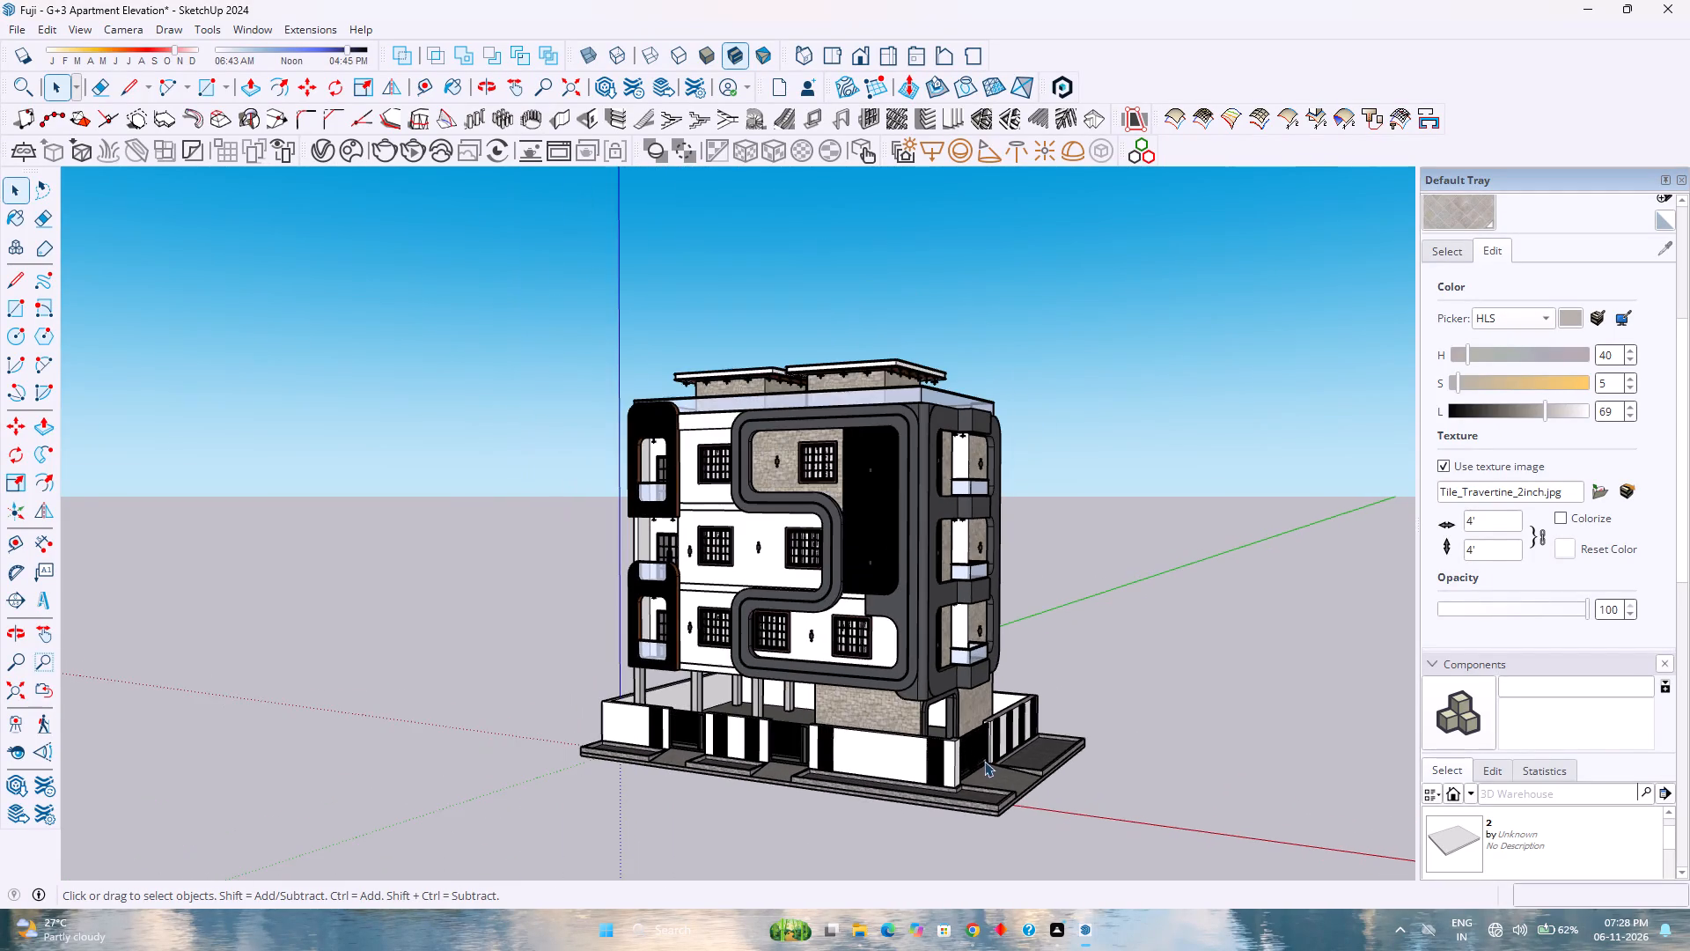
pyautogui.moveTo(1027, 760); pyautogui.dragTo(1112, 691, button='middle')
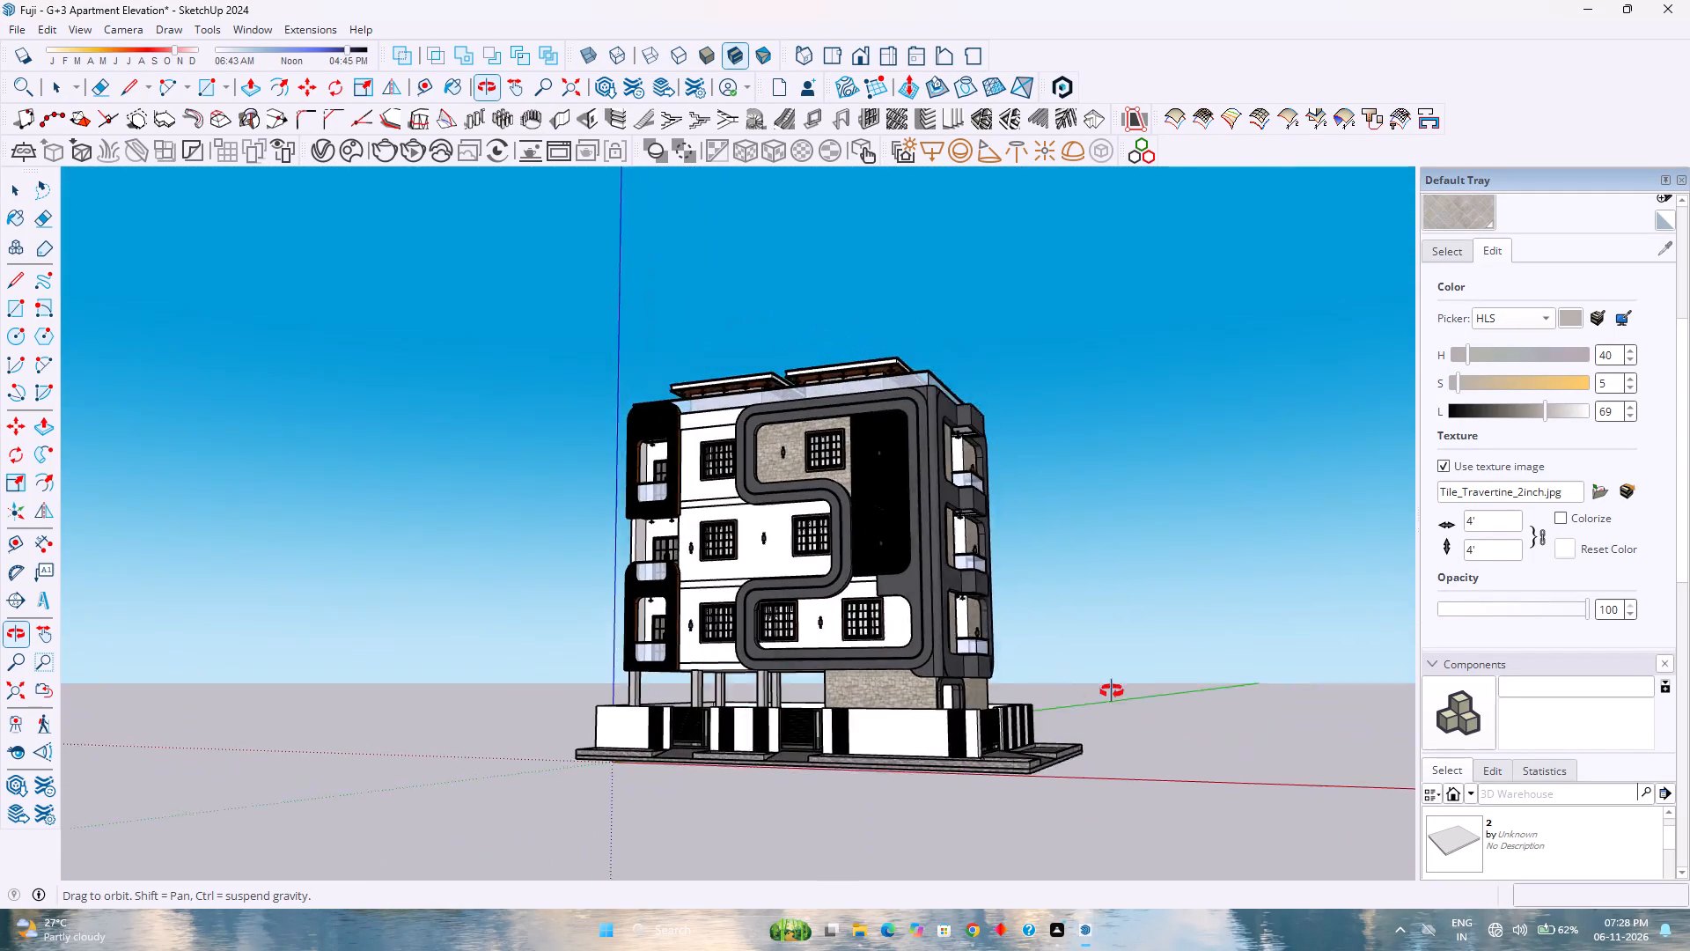
pyautogui.moveTo(1112, 691); pyautogui.dragTo(1124, 691, button='middle')
pyautogui.scroll(-5, 1119, 689)
pyautogui.scroll(3, 701, 652)
pyautogui.scroll(-4, 969, 648)
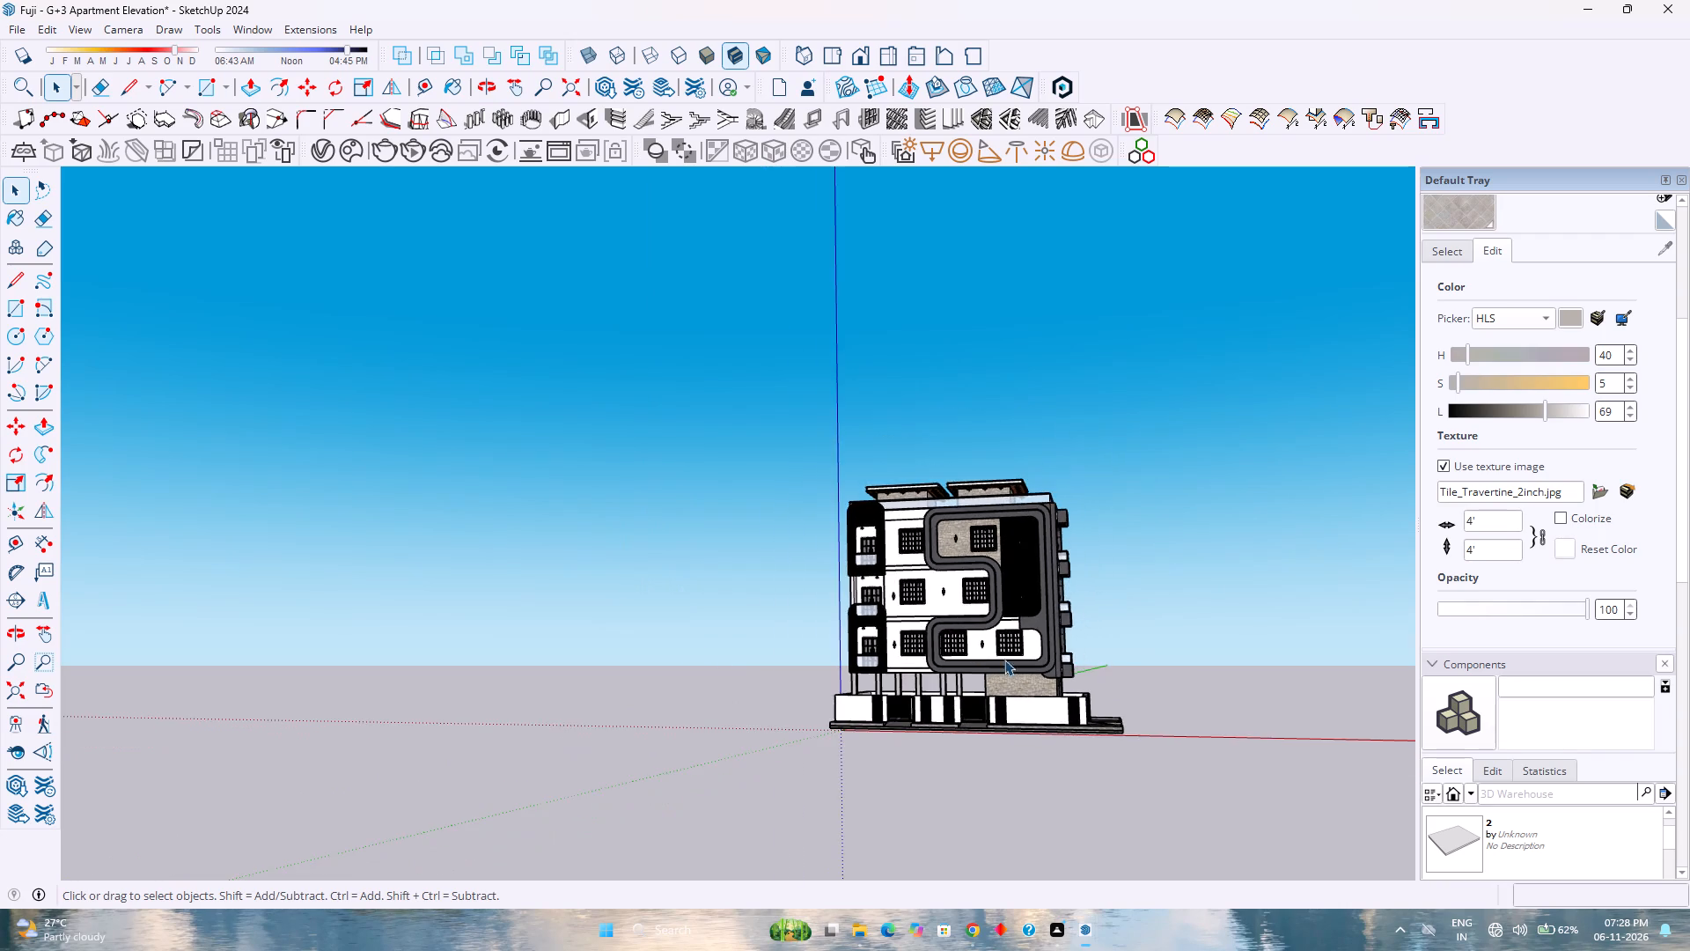
pyautogui.scroll(5, 1027, 667)
pyautogui.moveTo(1092, 685); pyautogui.dragTo(783, 704, button='middle')
pyautogui.scroll(-8, 783, 704)
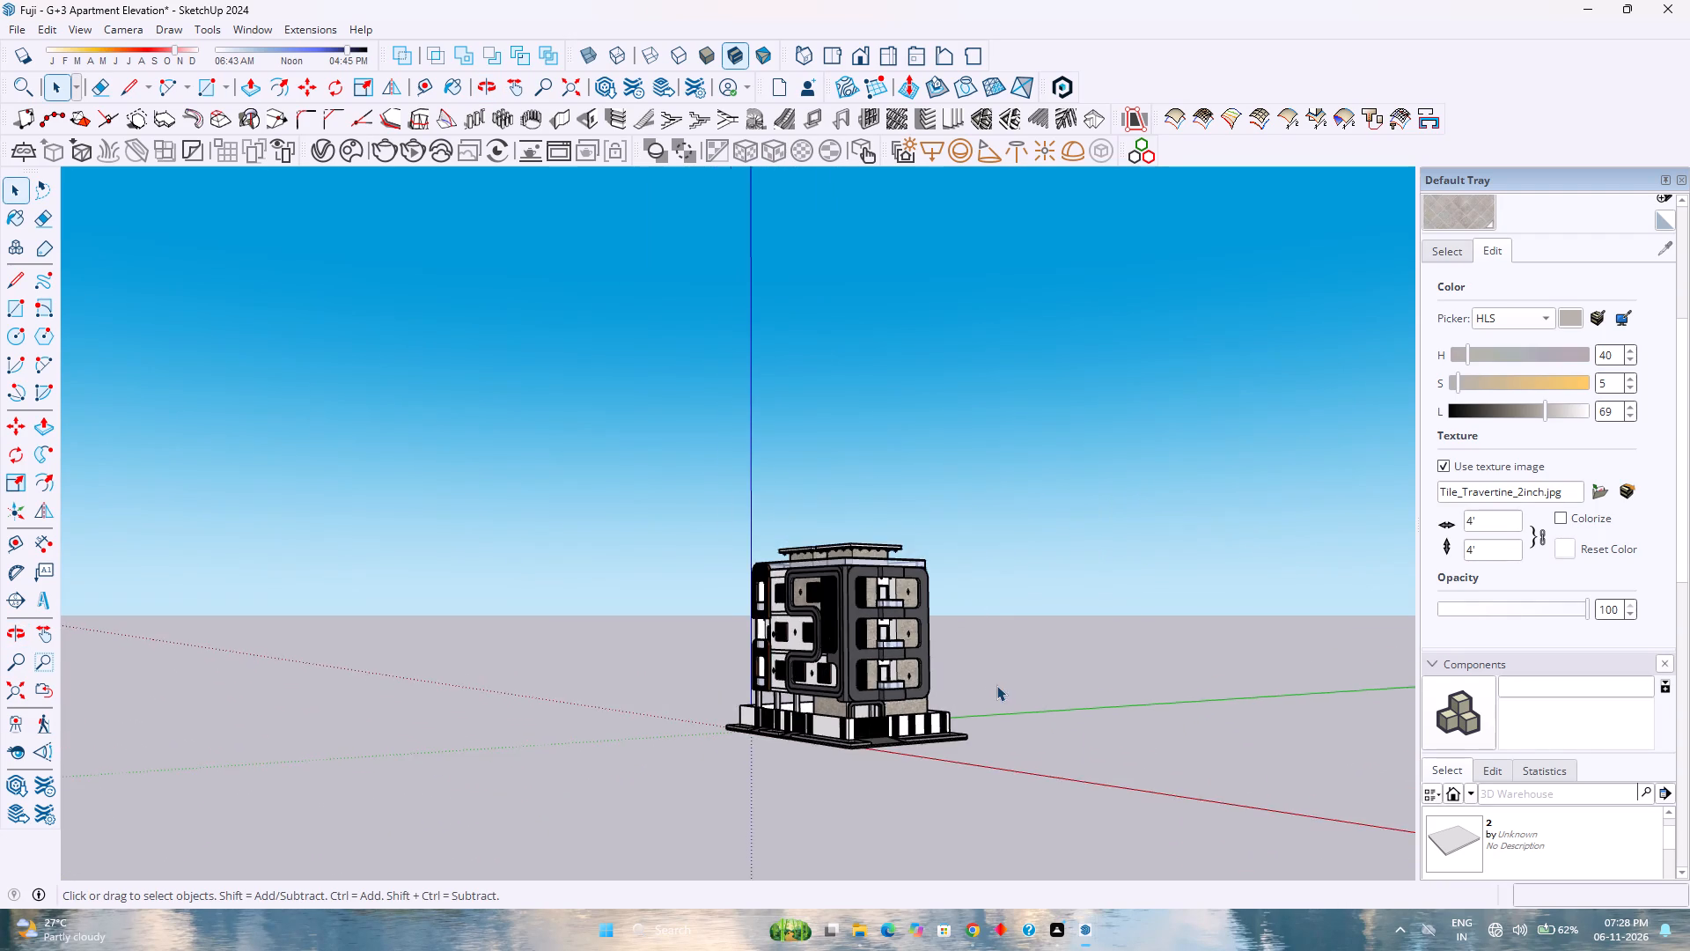
pyautogui.scroll(4, 996, 685)
pyautogui.scroll(3, 772, 684)
pyautogui.scroll(-3, 775, 682)
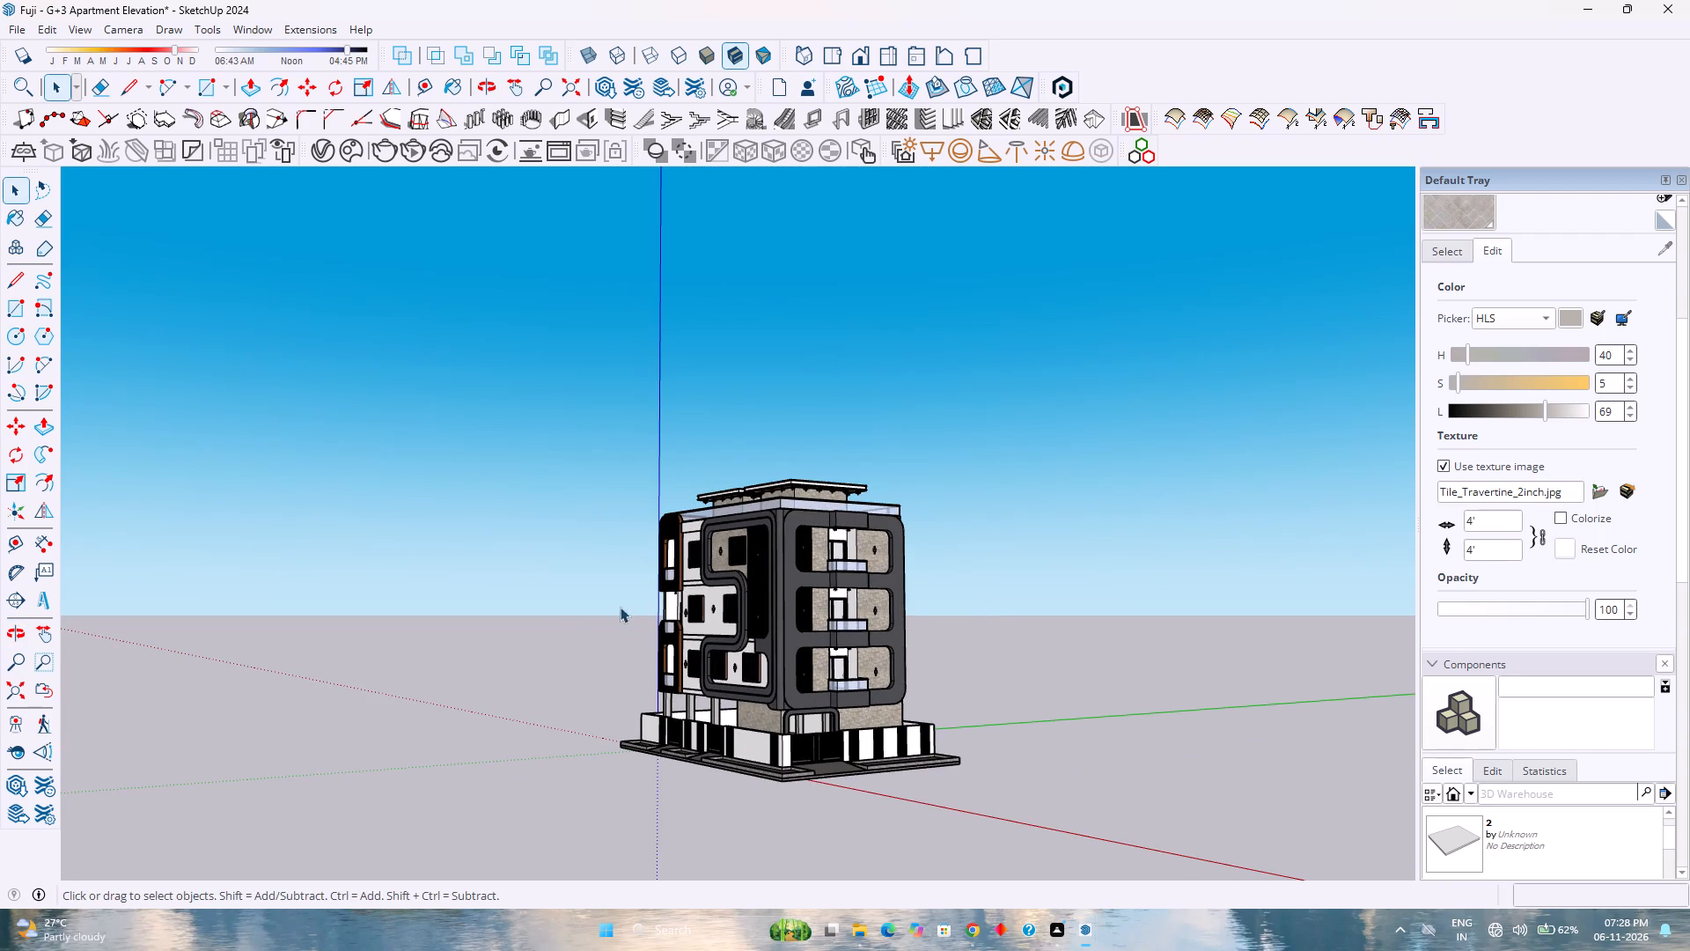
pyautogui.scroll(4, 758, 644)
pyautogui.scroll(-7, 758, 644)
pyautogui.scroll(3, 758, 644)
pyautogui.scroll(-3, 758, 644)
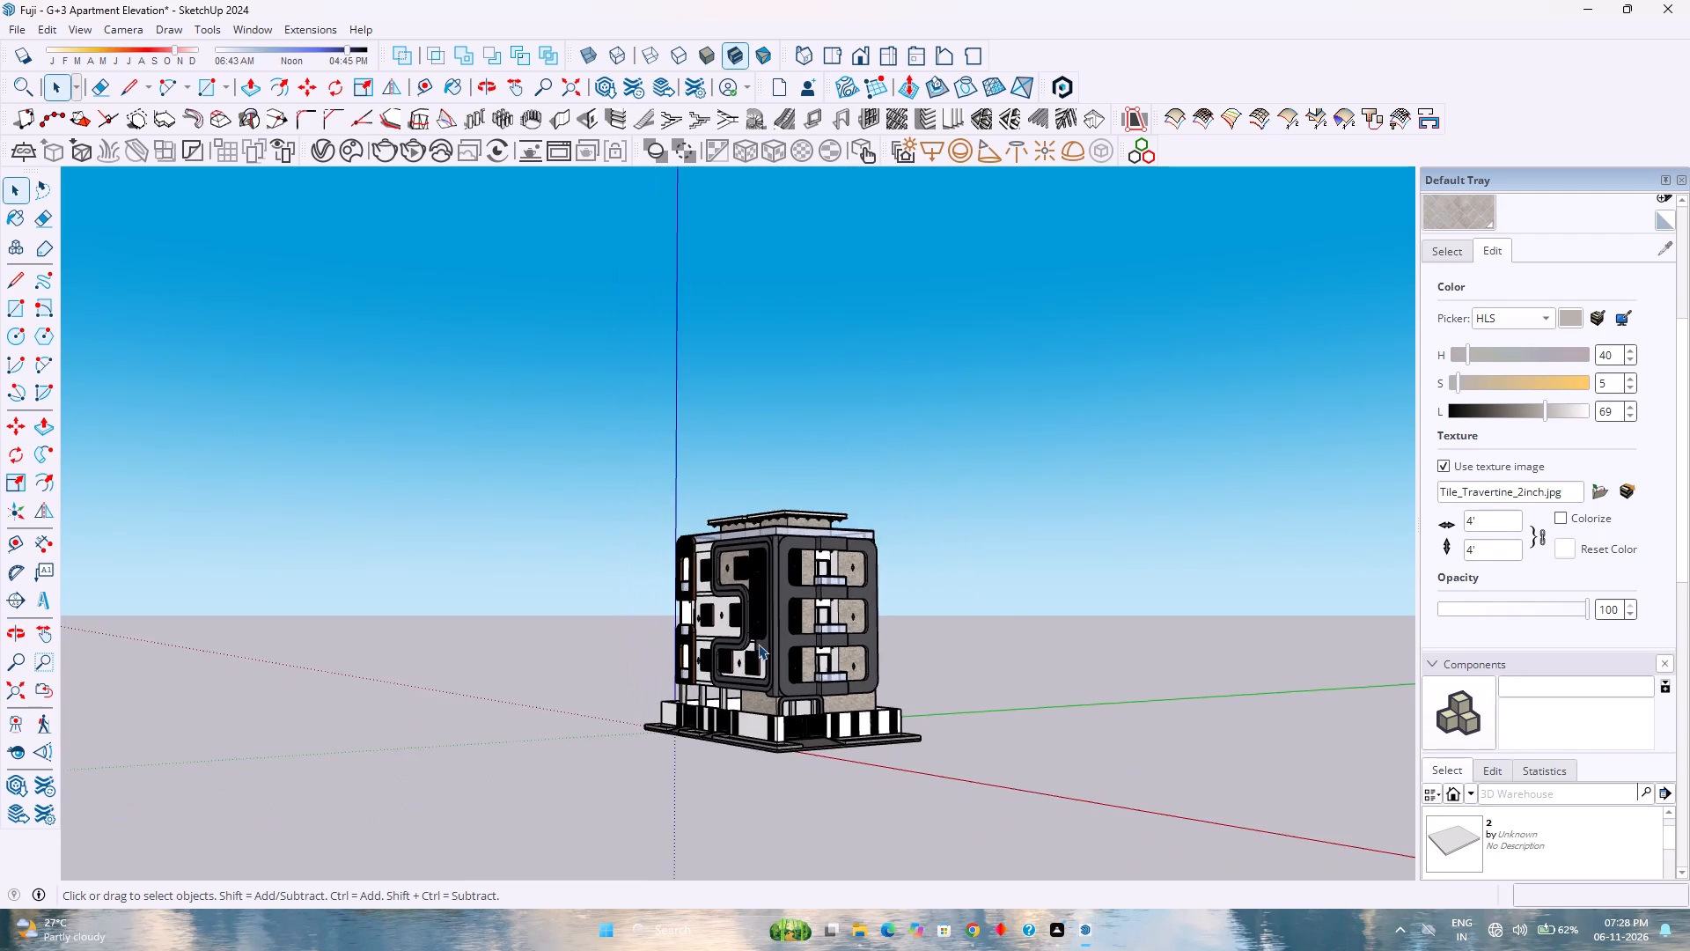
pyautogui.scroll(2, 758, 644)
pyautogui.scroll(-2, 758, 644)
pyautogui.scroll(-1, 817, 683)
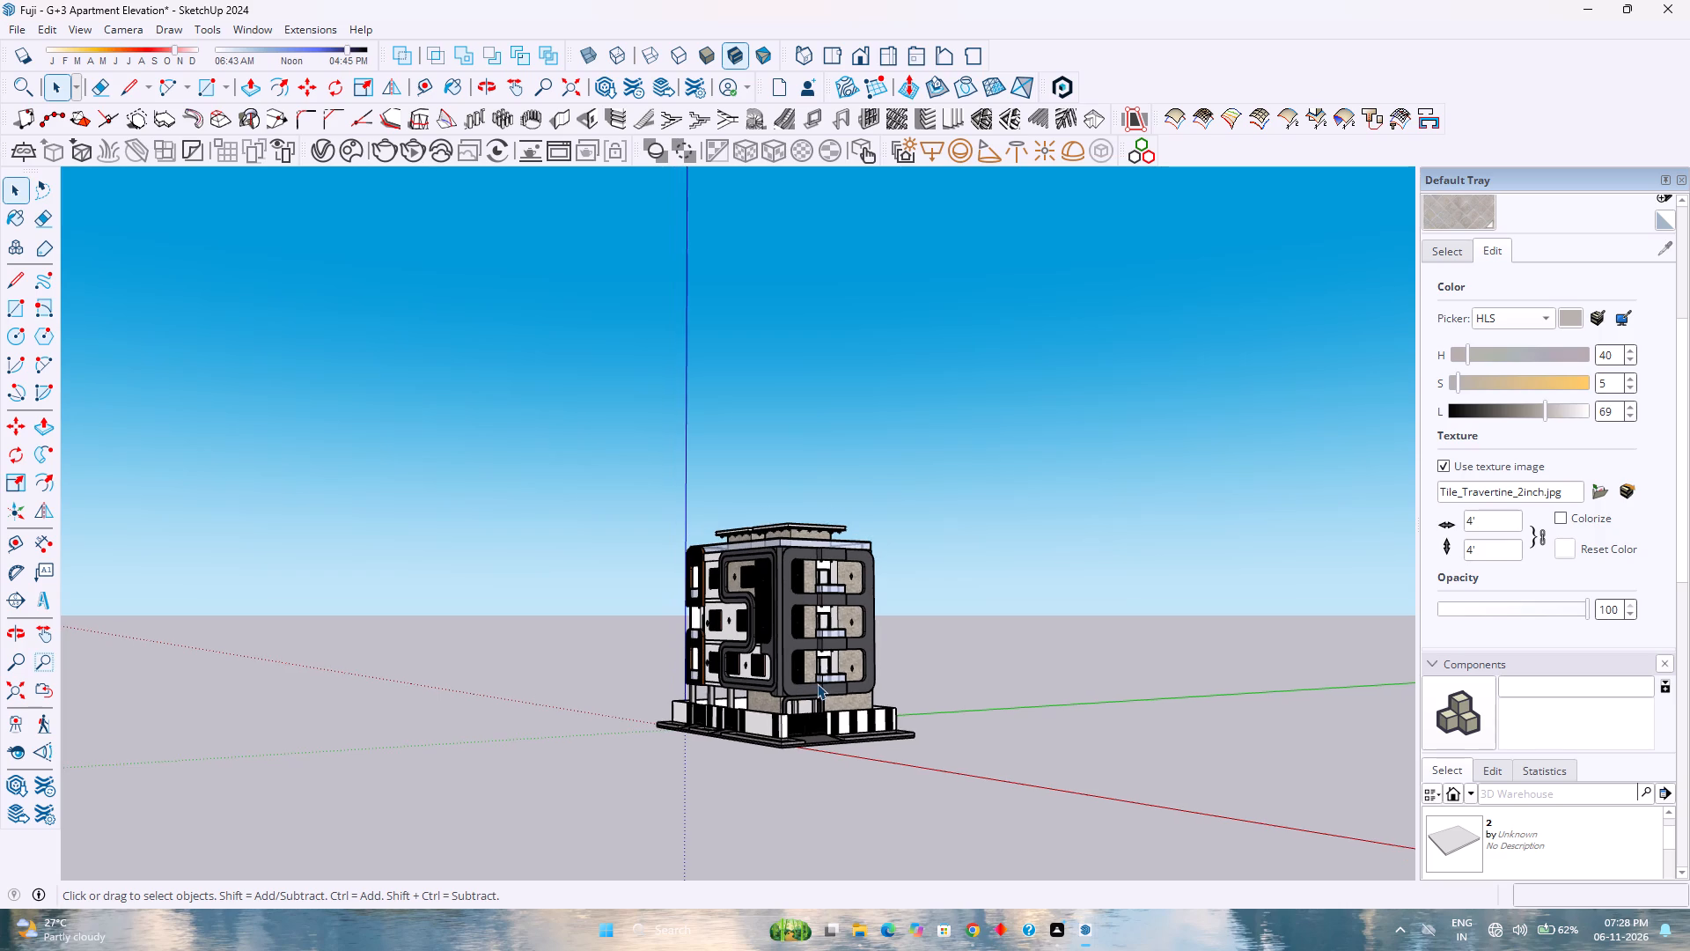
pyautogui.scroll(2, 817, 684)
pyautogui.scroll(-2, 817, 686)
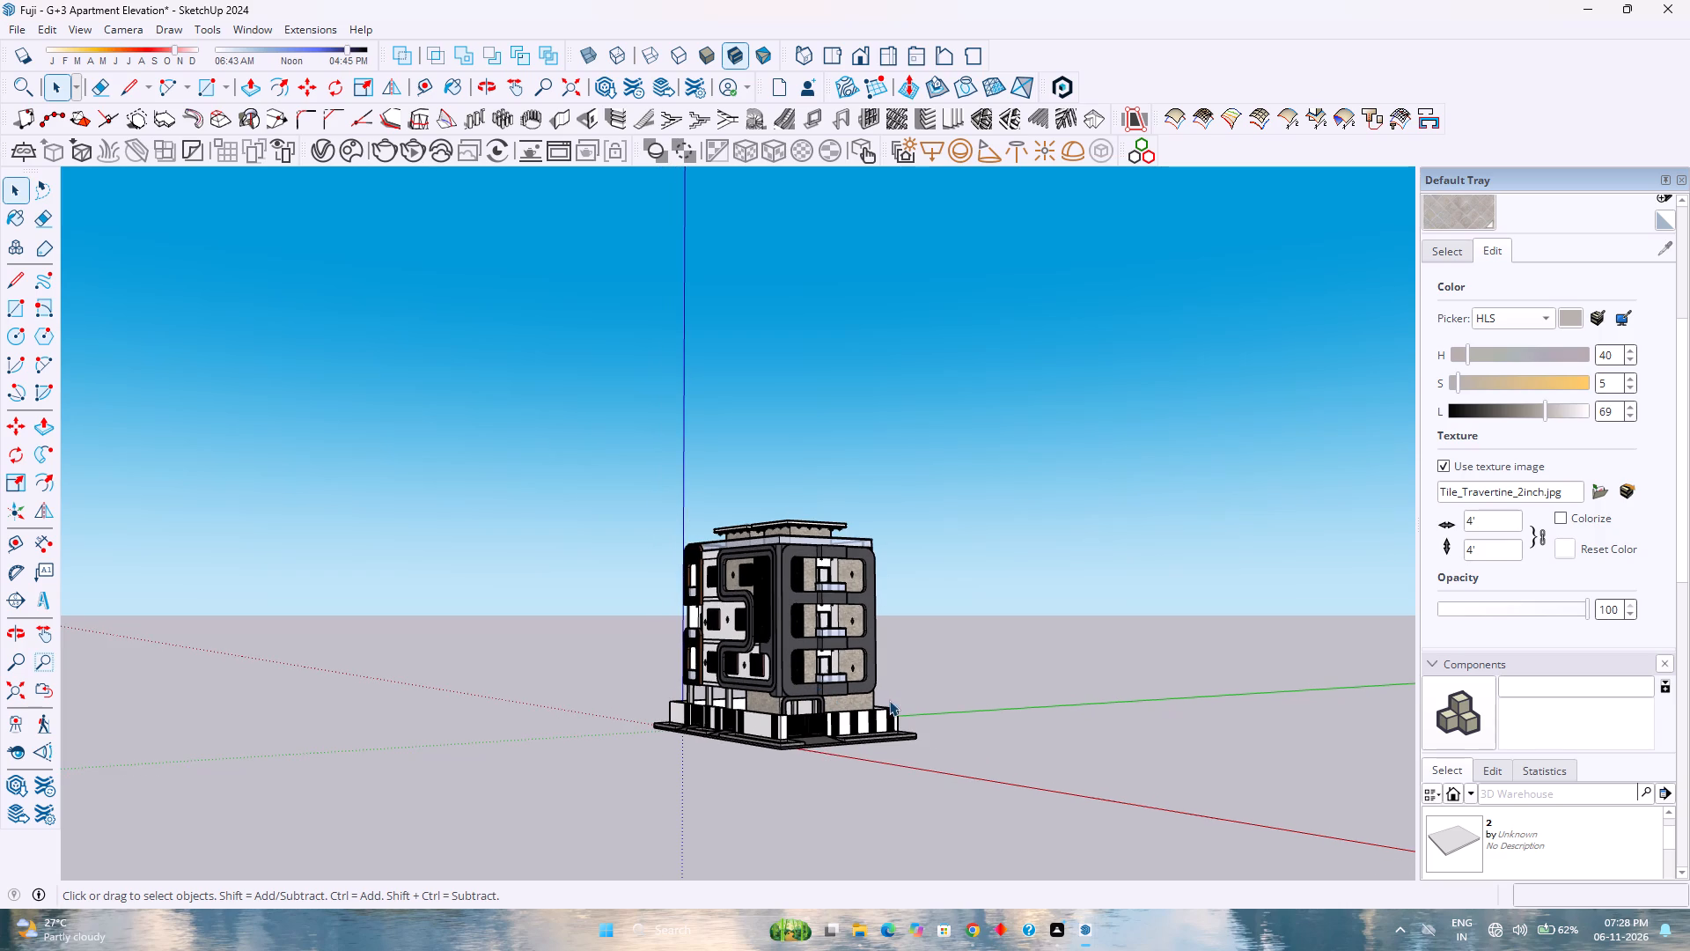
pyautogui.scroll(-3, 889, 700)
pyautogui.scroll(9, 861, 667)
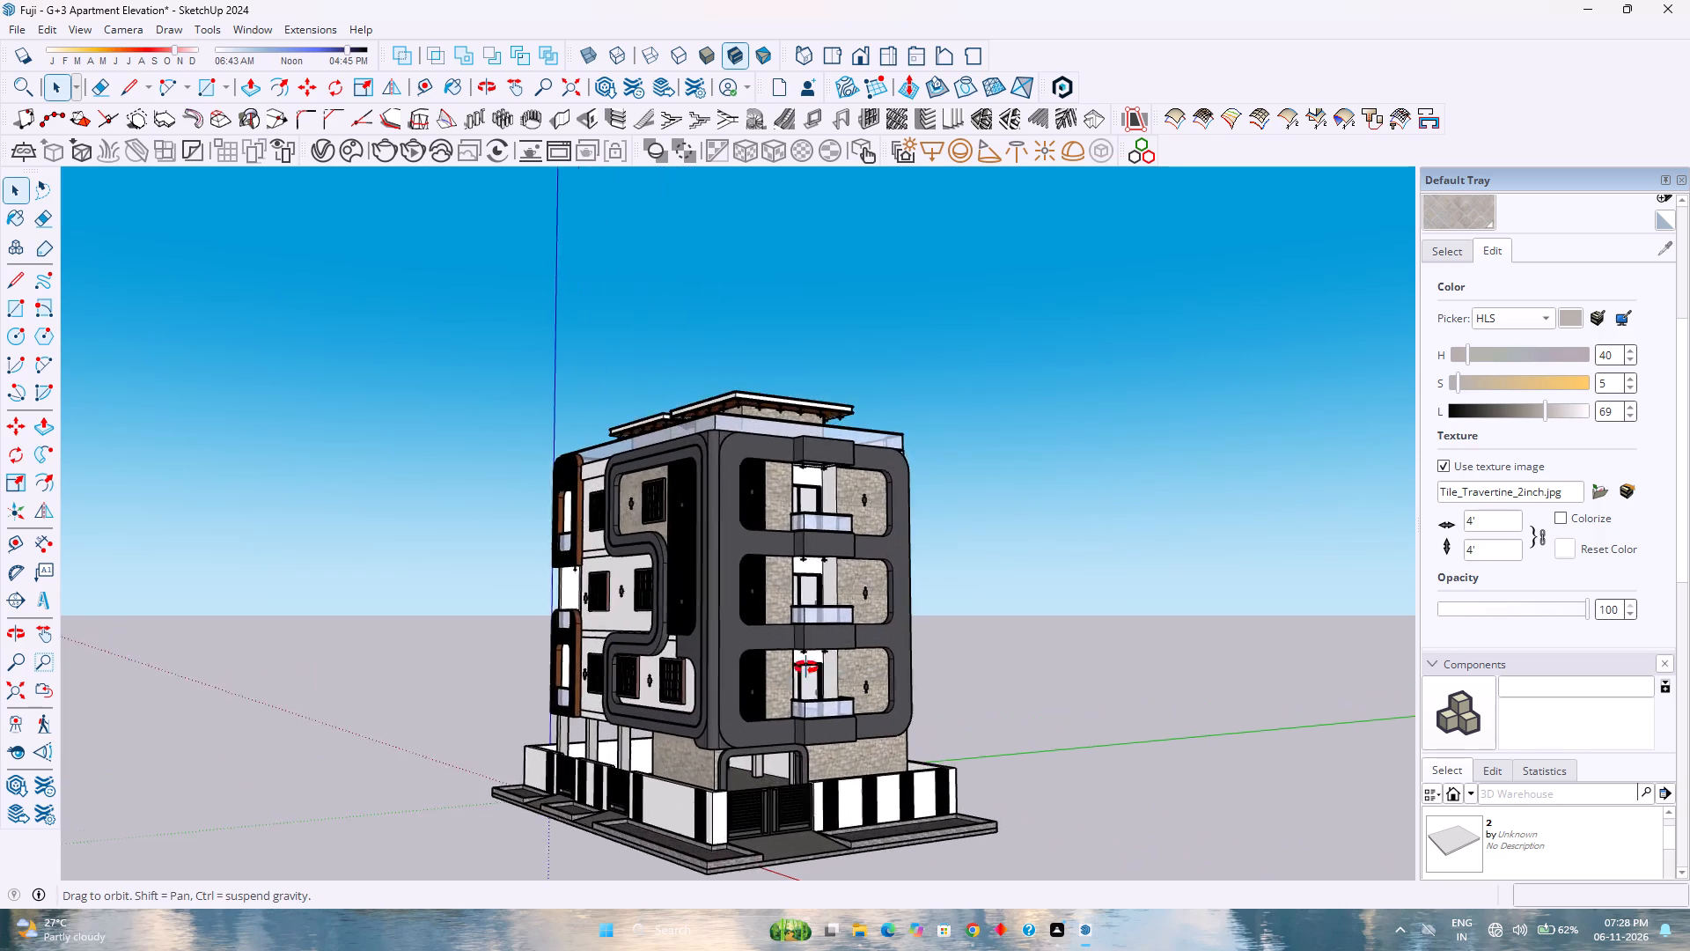
# Examine the front facade with the curved dark frame and the compound wall from the corner at varying distances.
pyautogui.middleClick(806, 667)
pyautogui.moveTo(817, 669); pyautogui.dragTo(1048, 660, button='middle')
pyautogui.moveTo(1048, 660); pyautogui.dragTo(1063, 660, button='middle')
pyautogui.middleClick(1068, 659)
pyautogui.scroll(-3, 1068, 659)
pyautogui.scroll(3, 922, 616)
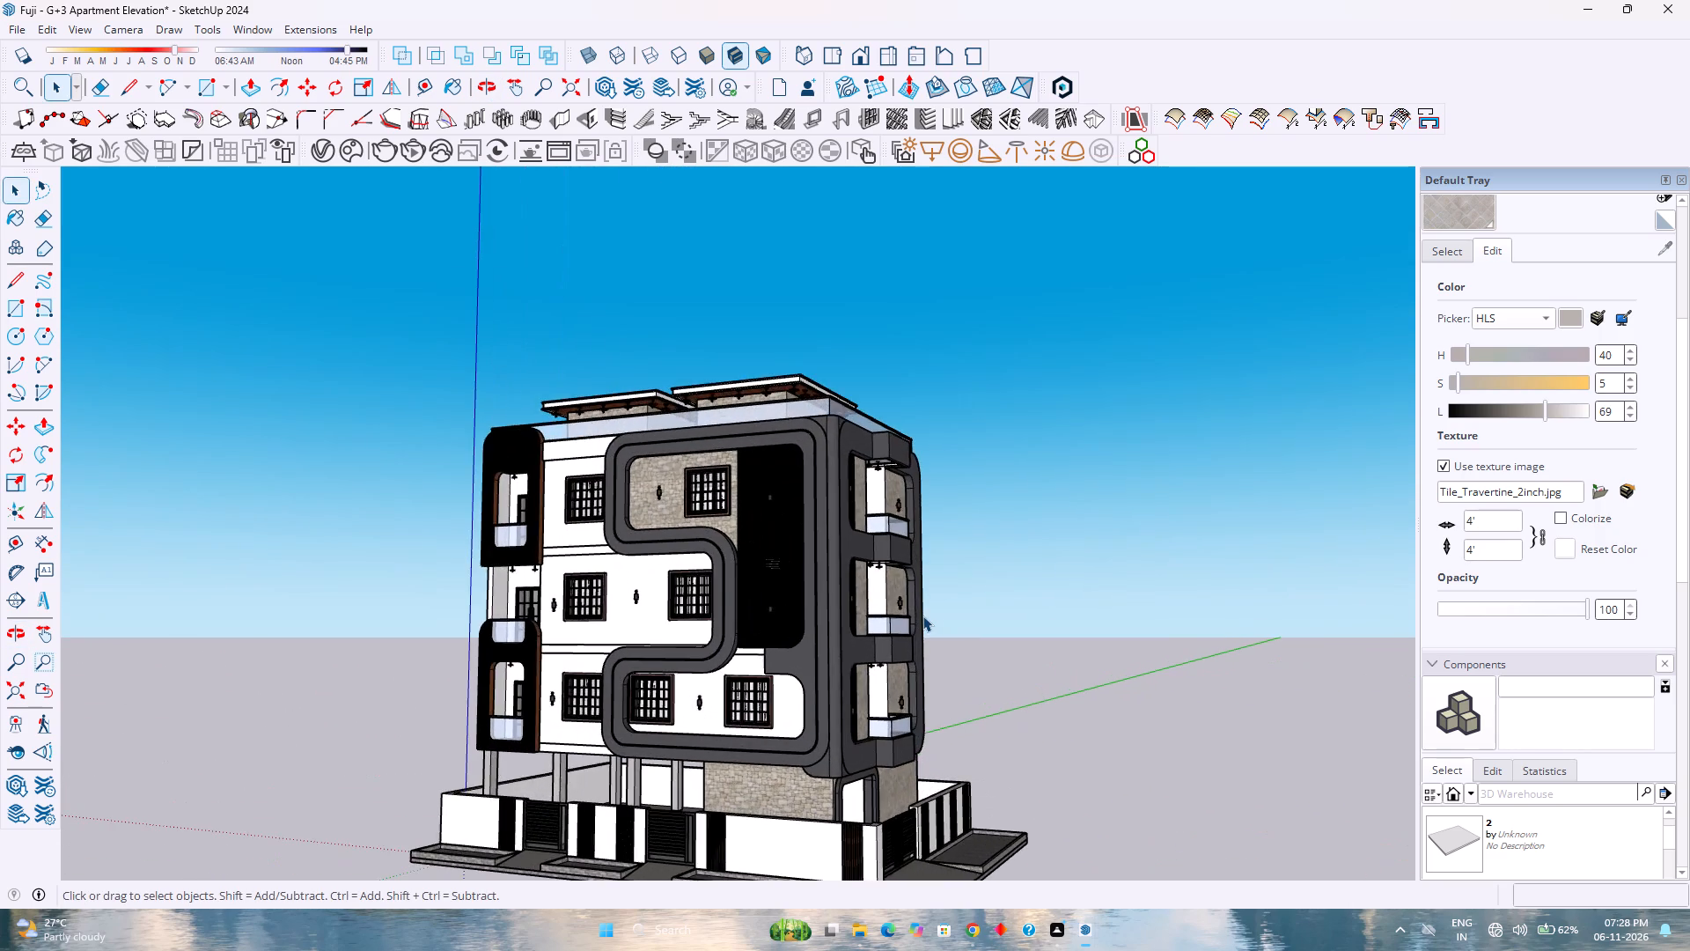
pyautogui.scroll(-3, 922, 616)
pyautogui.scroll(3, 515, 711)
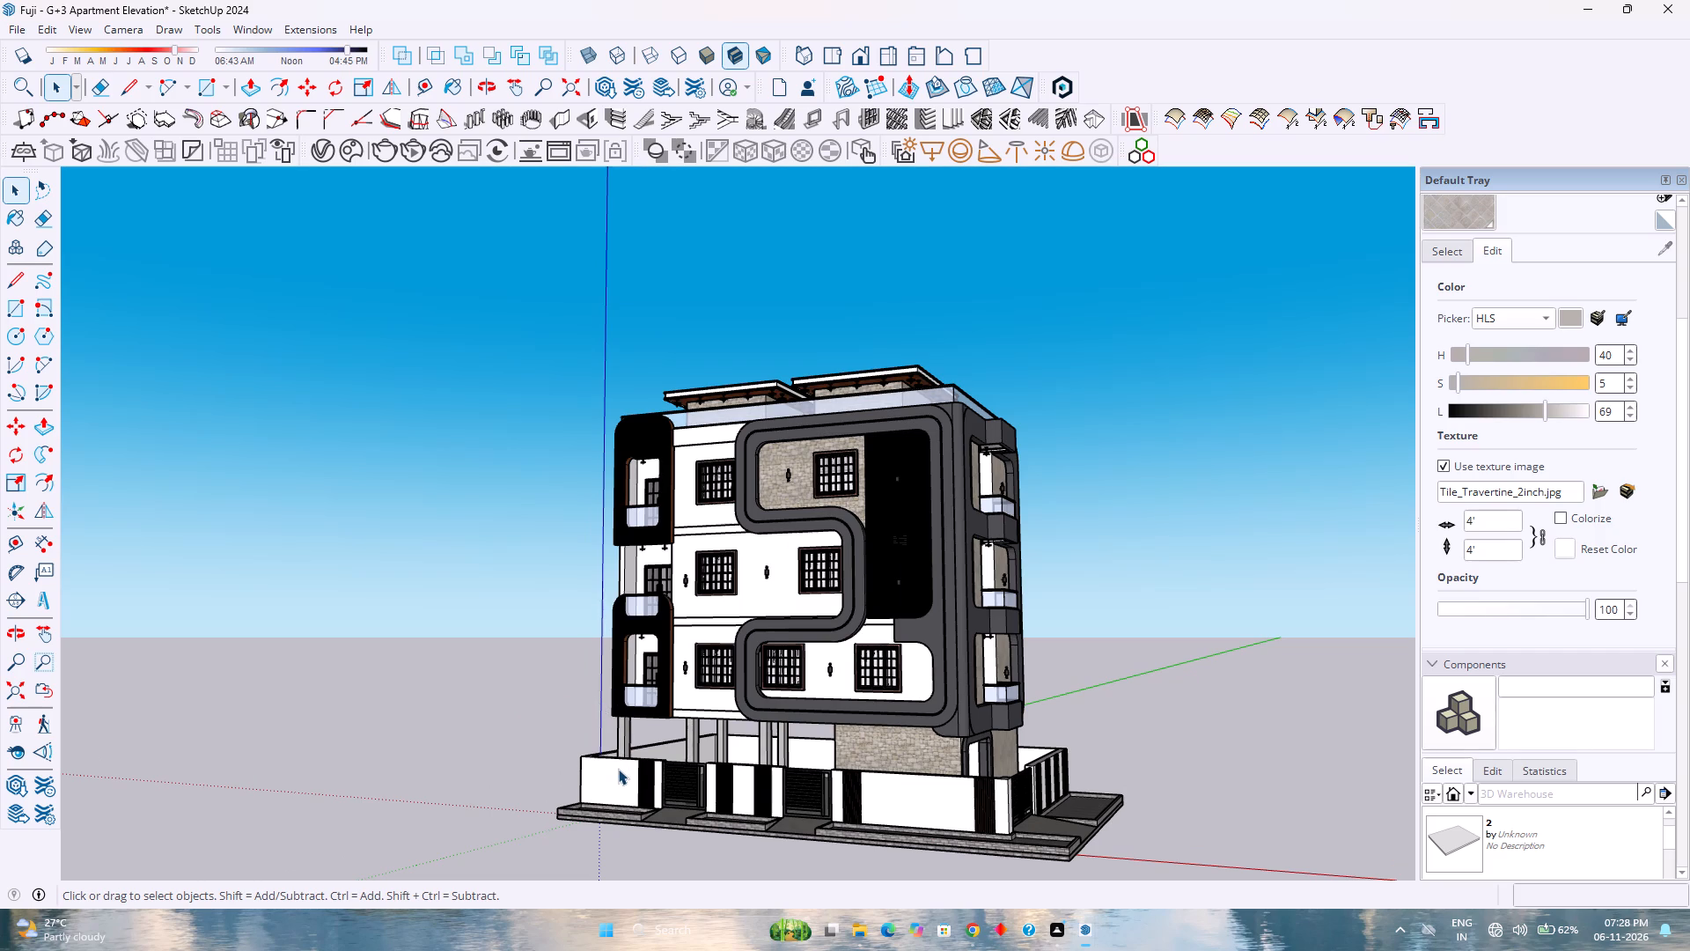
pyautogui.scroll(3, 618, 769)
pyautogui.scroll(-4, 632, 763)
pyautogui.scroll(2, 633, 763)
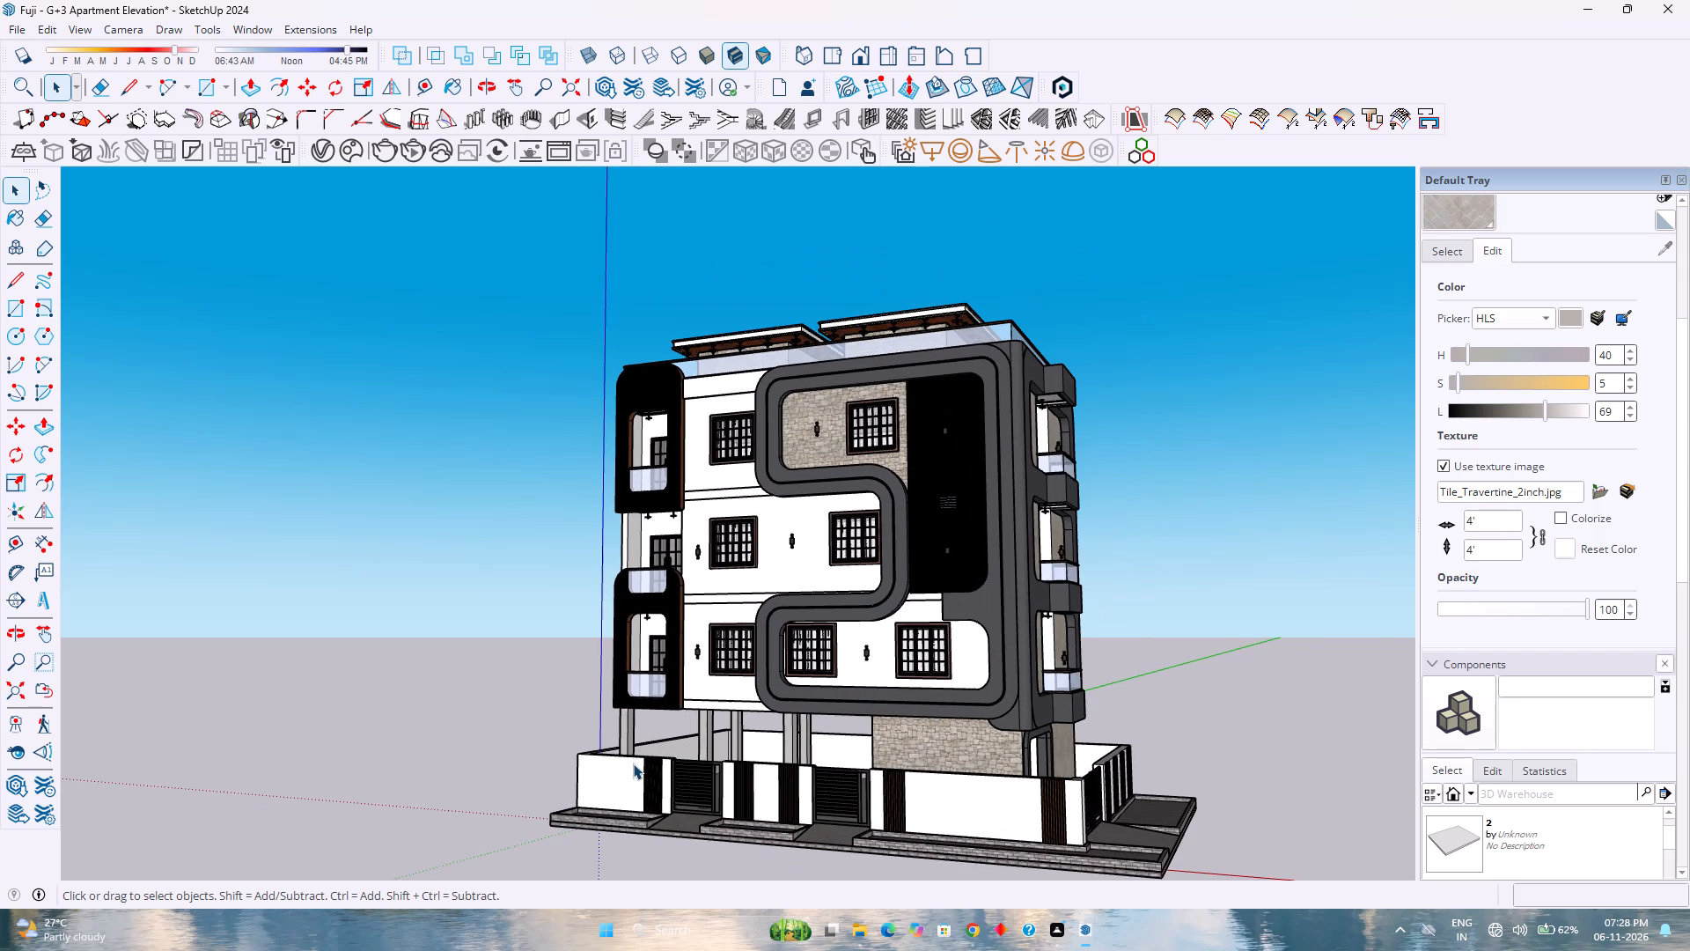
pyautogui.scroll(-4, 771, 763)
pyautogui.scroll(1, 843, 808)
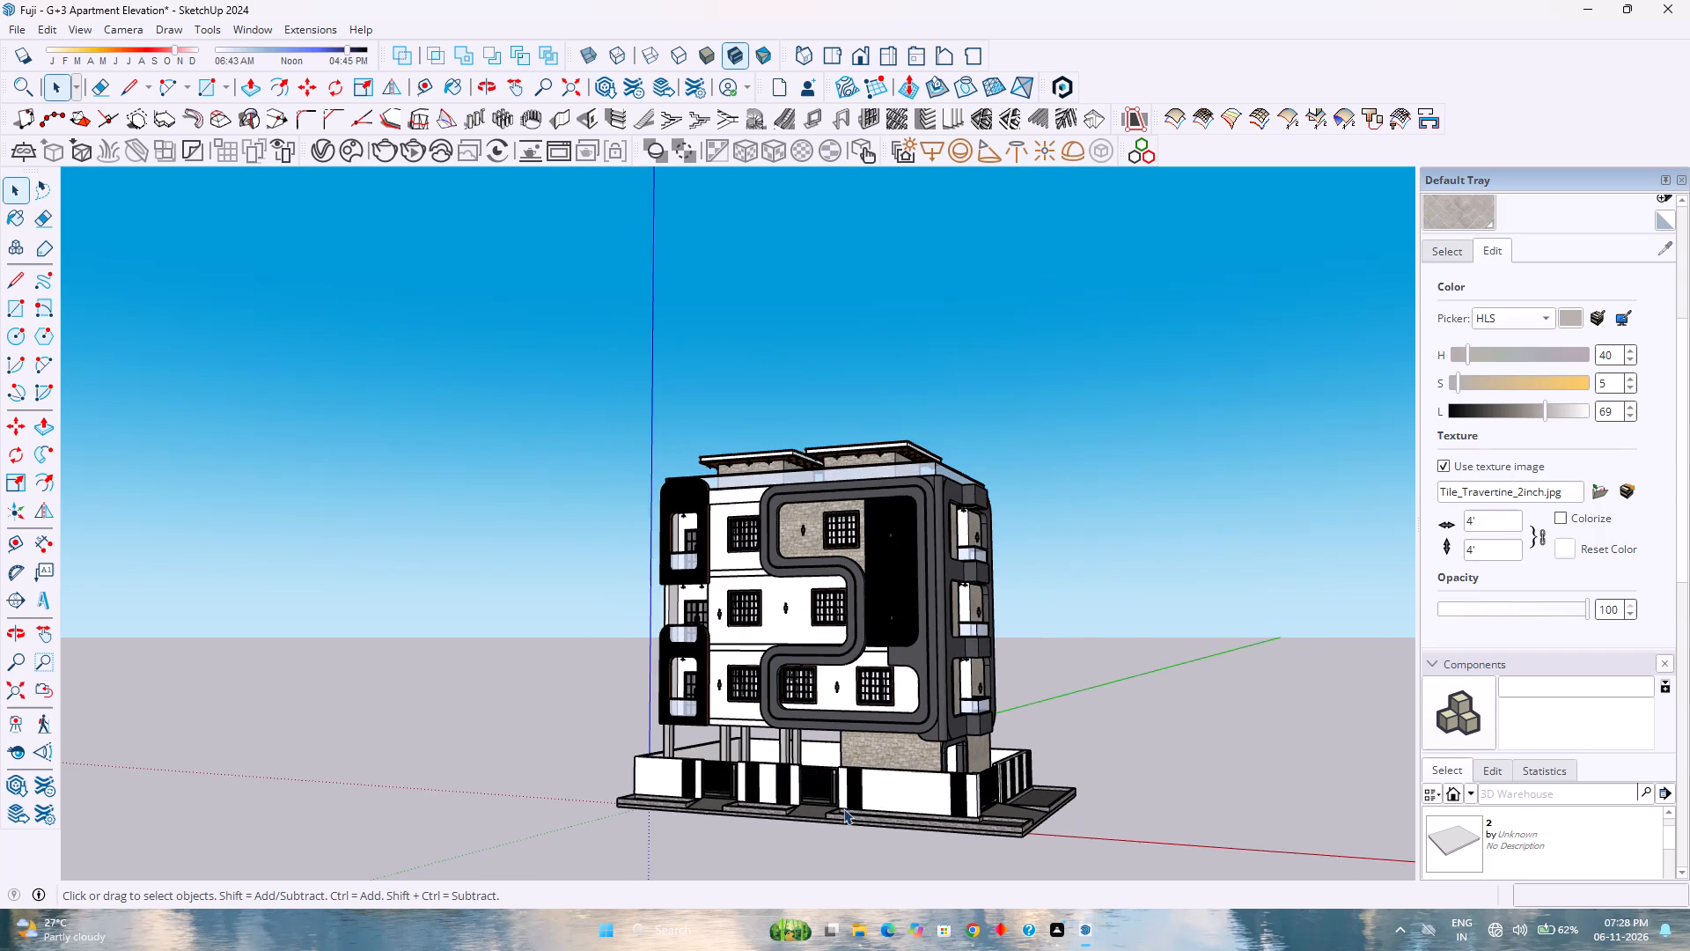
pyautogui.scroll(-8, 845, 787)
pyautogui.scroll(7, 825, 834)
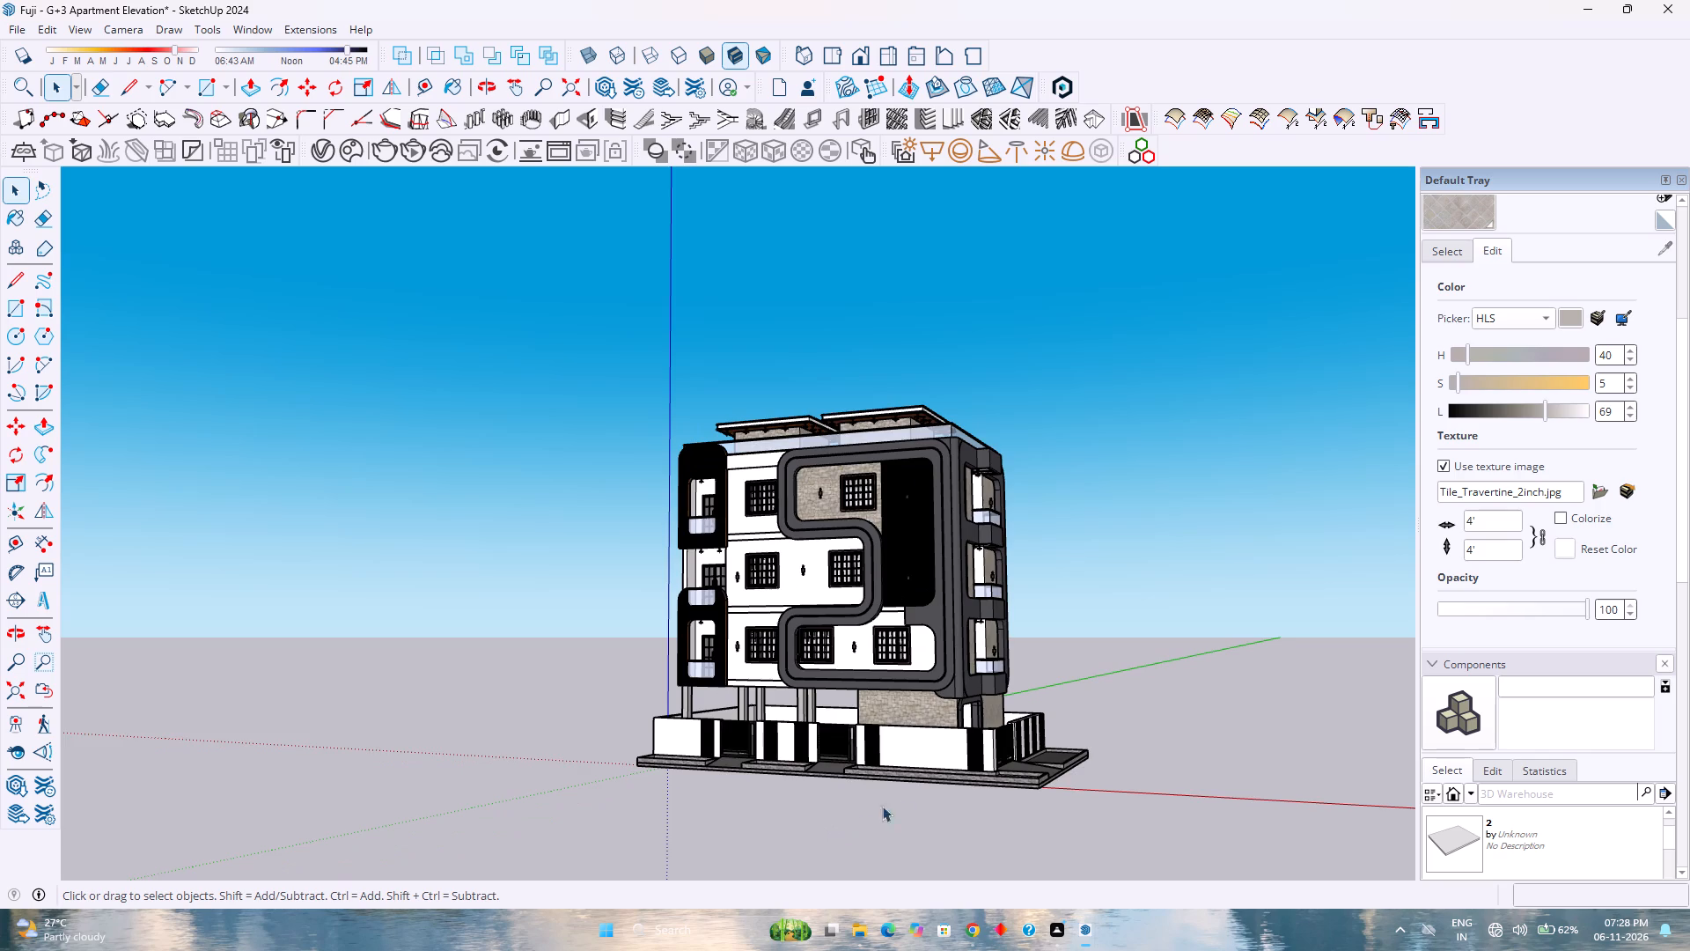
pyautogui.scroll(6, 941, 801)
pyautogui.scroll(-2, 947, 801)
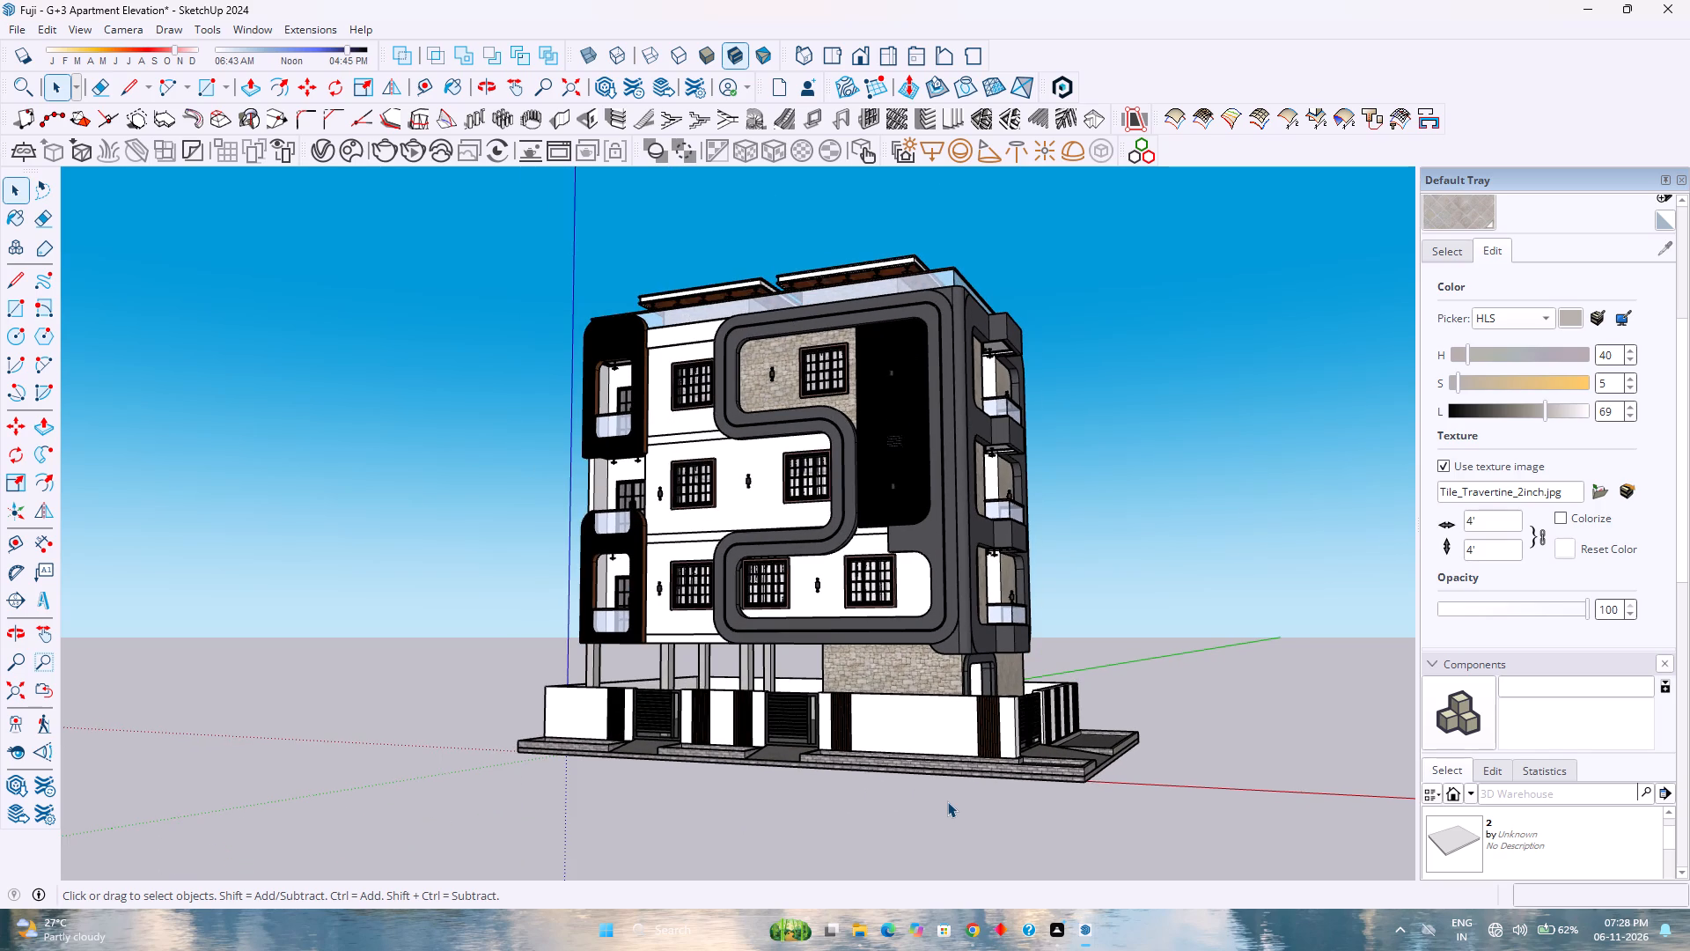
pyautogui.scroll(-1, 947, 801)
pyautogui.scroll(1, 947, 801)
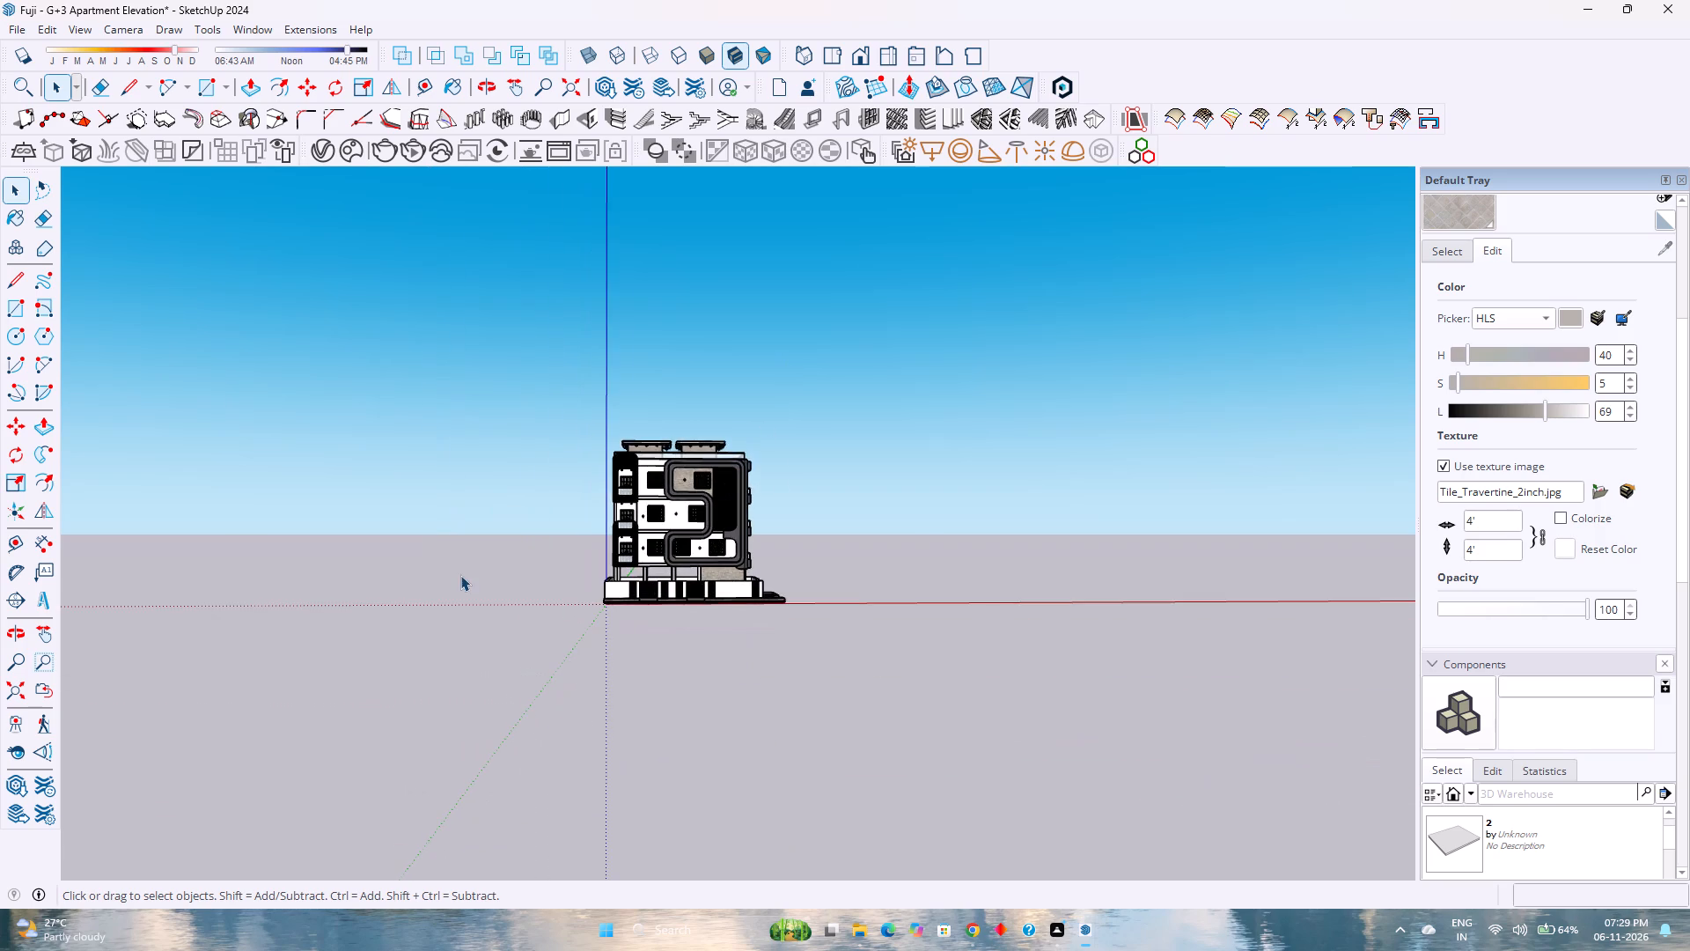
# Examine the building's front elevation straight on and from the front corner.
pyautogui.scroll(5, 460, 576)
pyautogui.scroll(3, 760, 483)
pyautogui.scroll(-2, 760, 483)
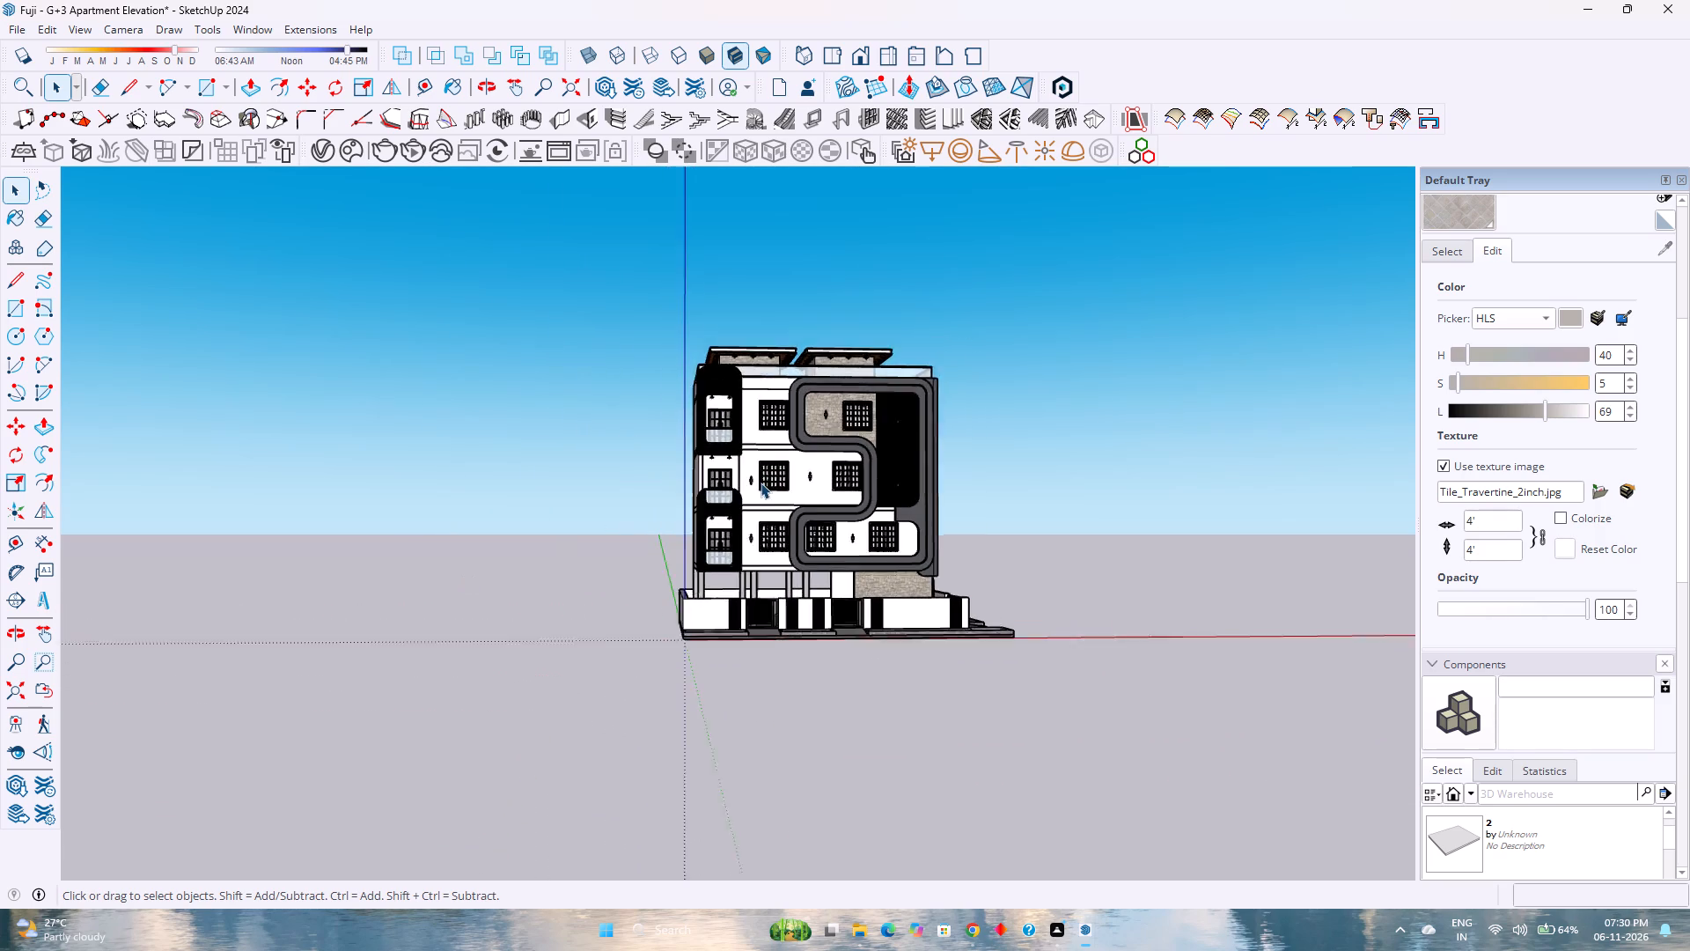
pyautogui.scroll(-1, 760, 483)
pyautogui.scroll(3, 760, 483)
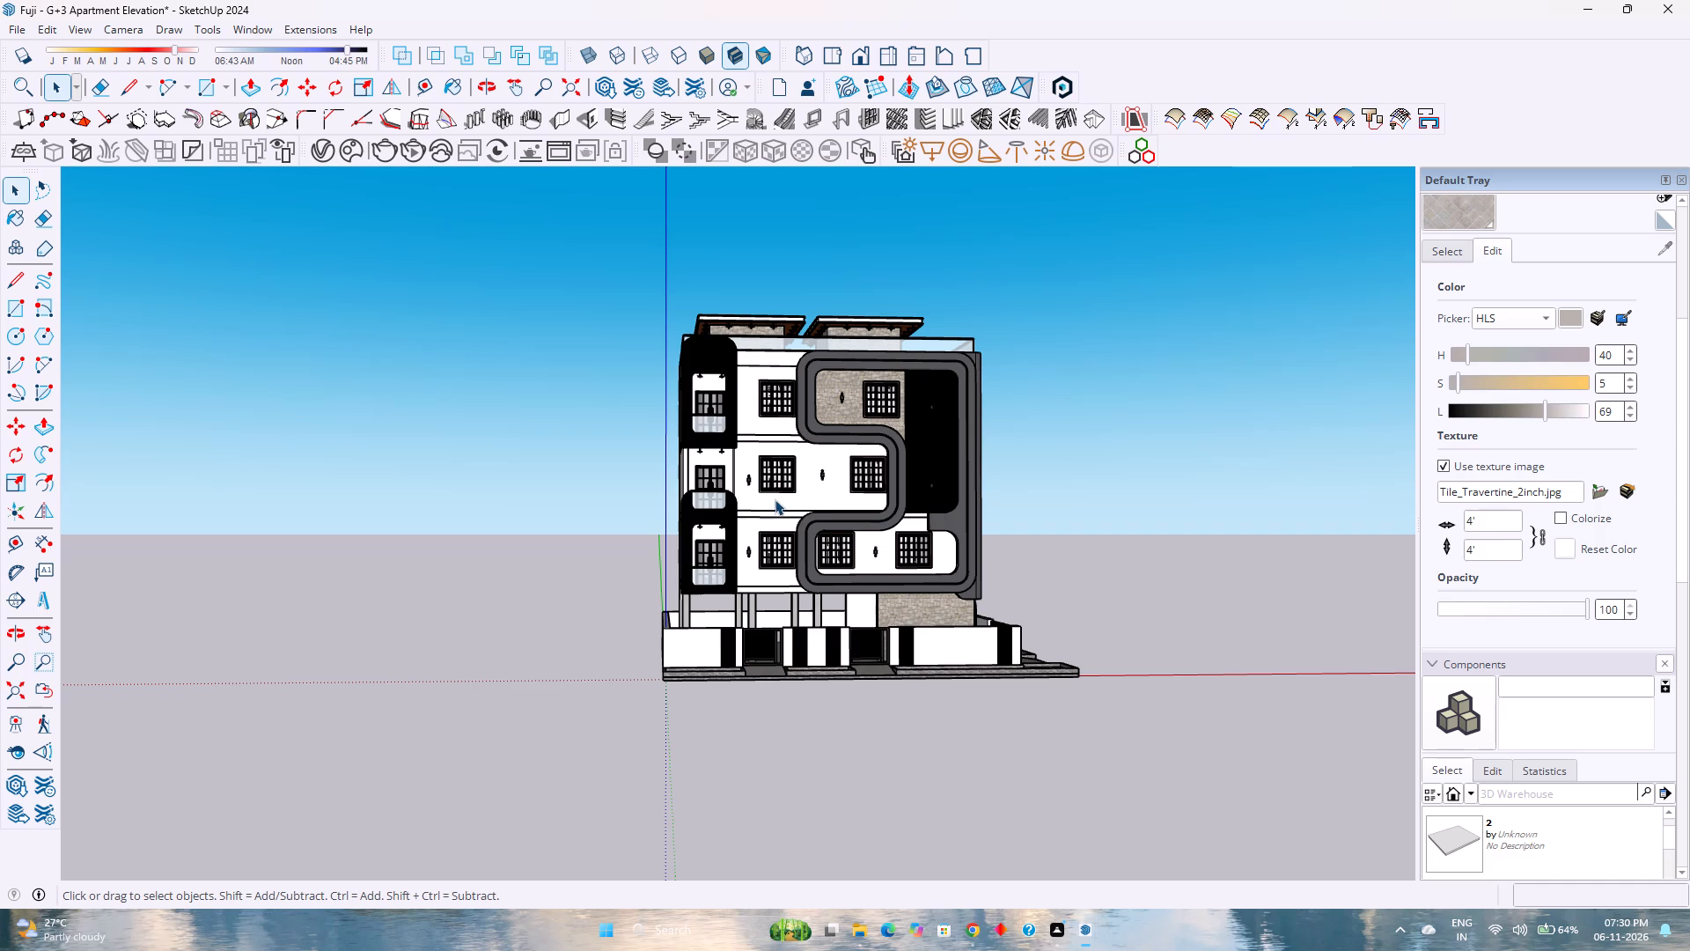
pyautogui.scroll(4, 772, 486)
pyautogui.scroll(-3, 883, 490)
pyautogui.moveTo(1005, 507); pyautogui.dragTo(891, 506, button='middle')
pyautogui.middleClick(885, 506)
pyautogui.middleClick(857, 506)
pyautogui.moveTo(846, 506); pyautogui.dragTo(819, 508, button='middle')
pyautogui.moveTo(731, 508); pyautogui.dragTo(652, 508, button='middle')
pyautogui.scroll(-5, 652, 508)
pyautogui.scroll(4, 1031, 472)
pyautogui.scroll(2, 639, 490)
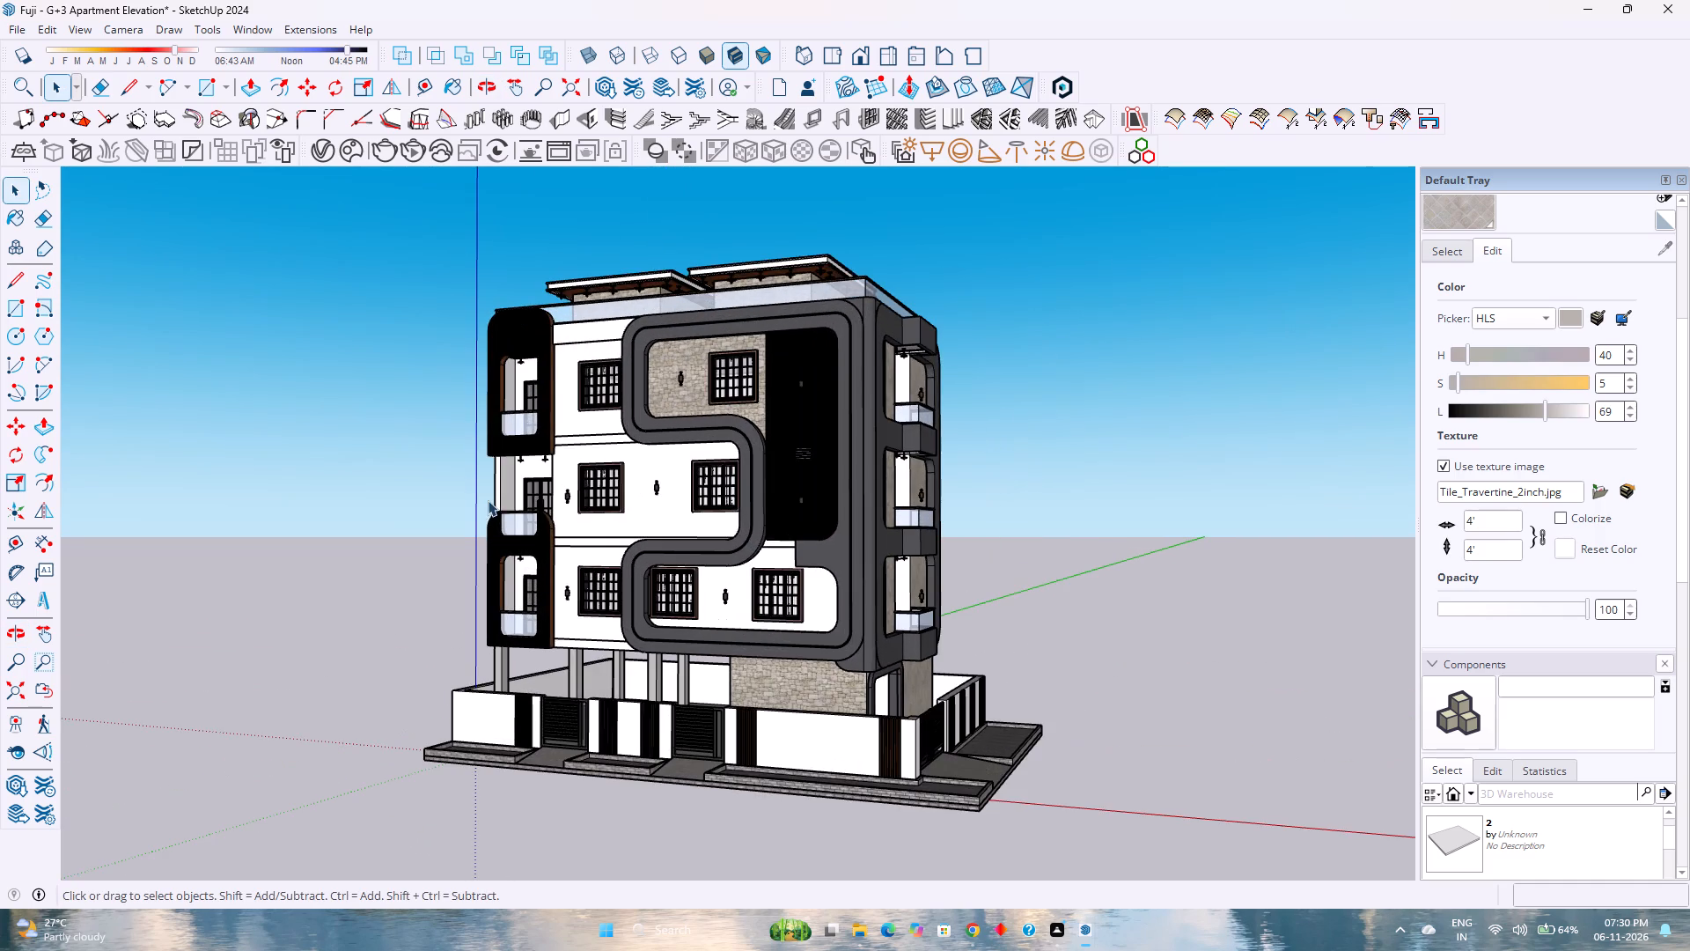
pyautogui.scroll(-6, 488, 500)
pyautogui.scroll(6, 488, 500)
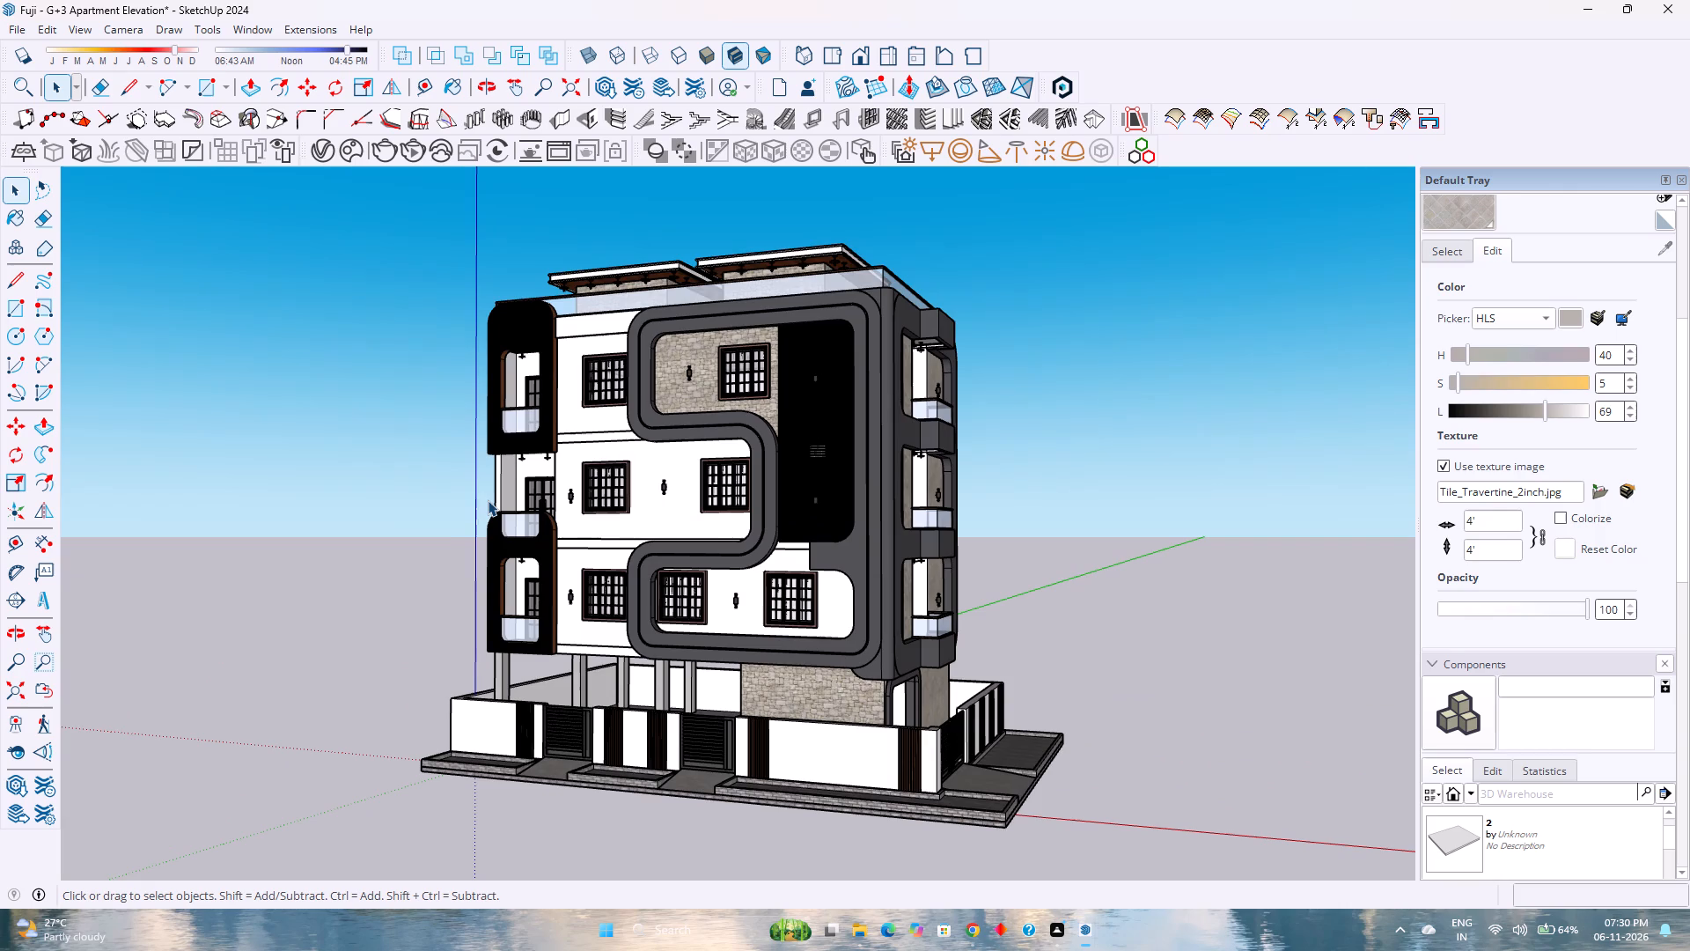
pyautogui.scroll(2, 488, 500)
pyautogui.middleClick(488, 500)
pyautogui.middleClick(488, 500)
pyautogui.moveTo(492, 500); pyautogui.dragTo(678, 500, button='middle')
pyautogui.middleClick(678, 500)
pyautogui.scroll(-3, 678, 500)
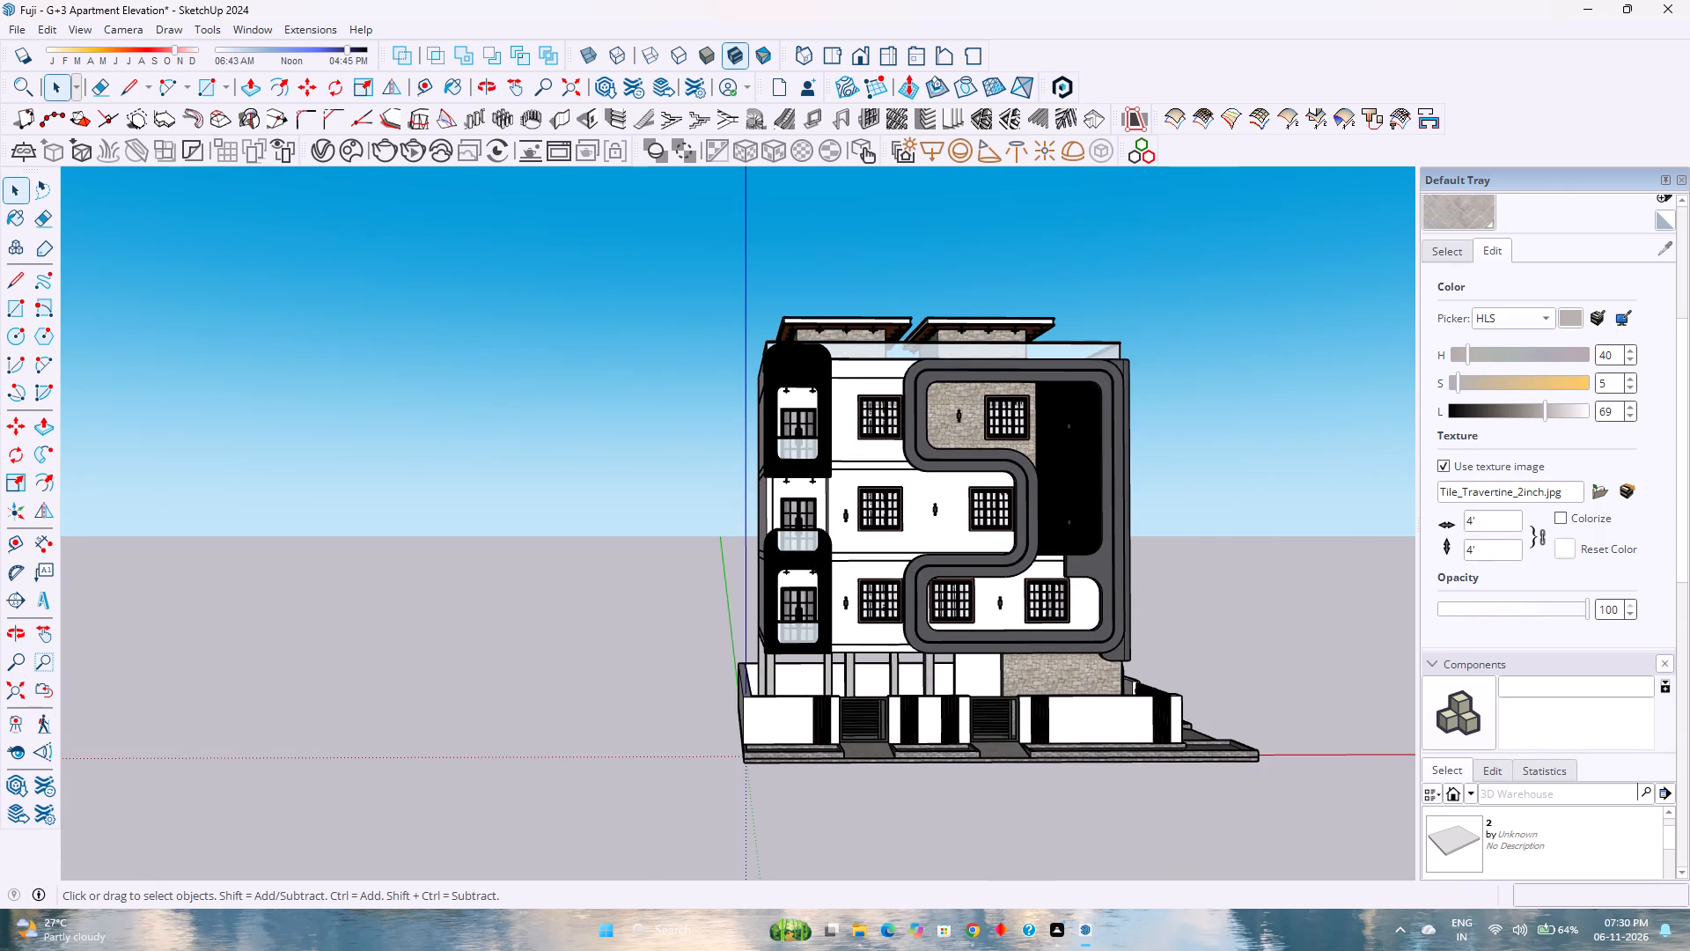
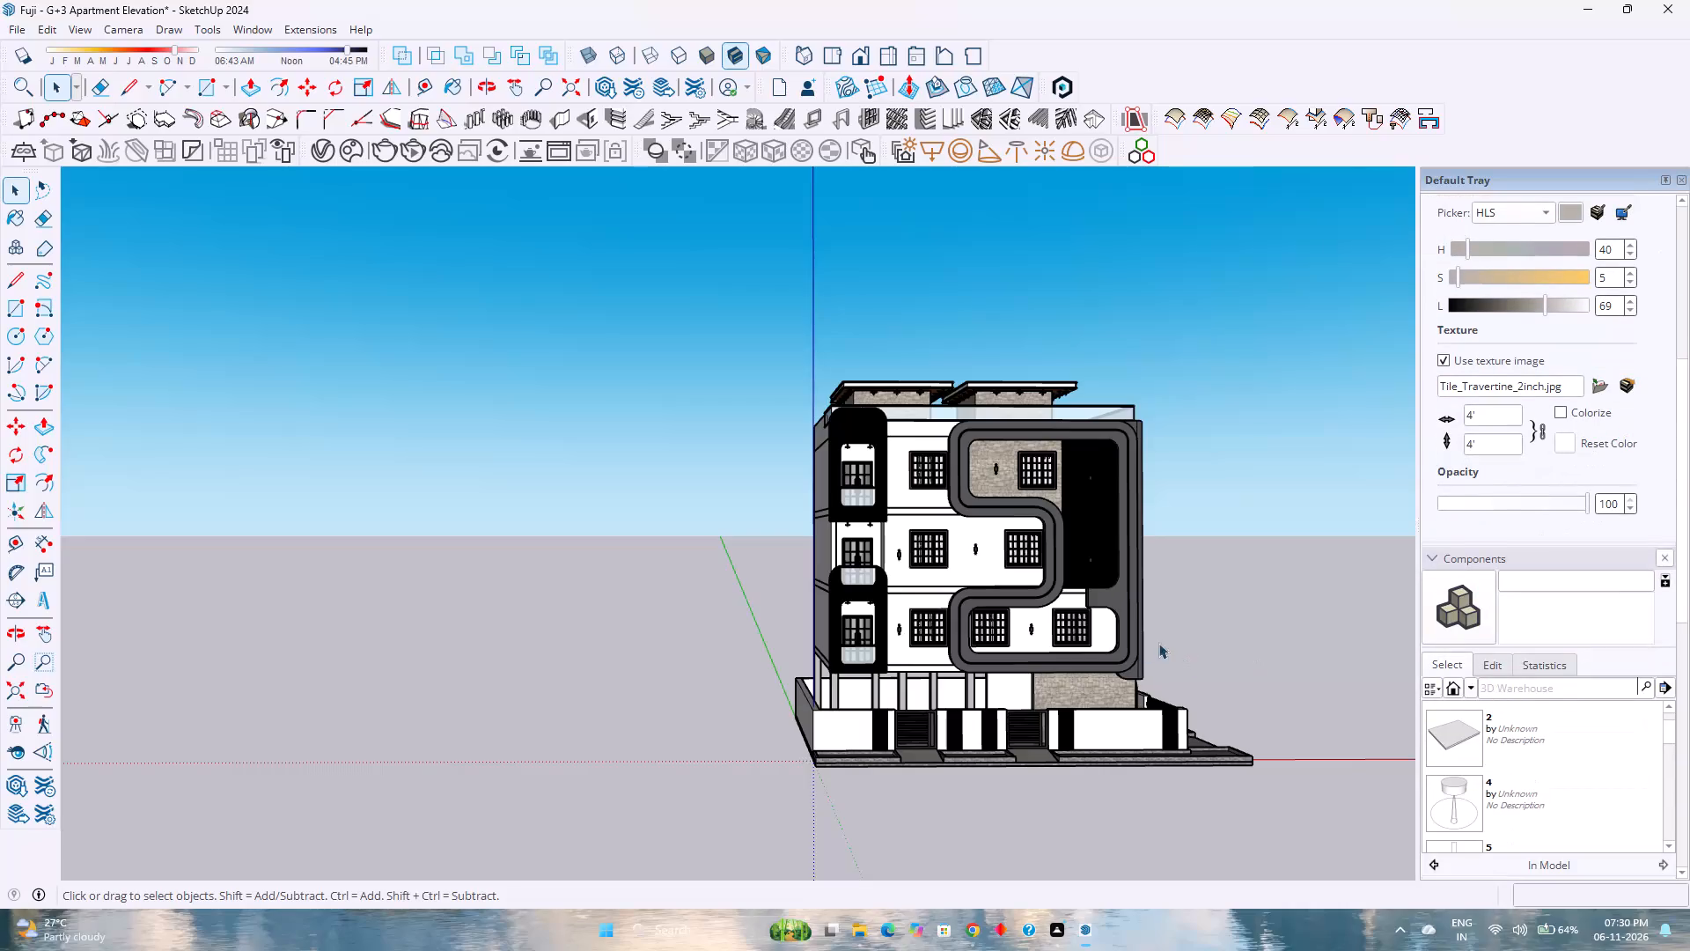
# Examine the apartment building from its front elevation around to the corner facing the balcony side facade.
pyautogui.scroll(6, 1234, 652)
pyautogui.moveTo(1228, 671); pyautogui.dragTo(1071, 613, button='middle')
pyautogui.middleClick(1071, 613)
pyautogui.scroll(-2, 1071, 613)
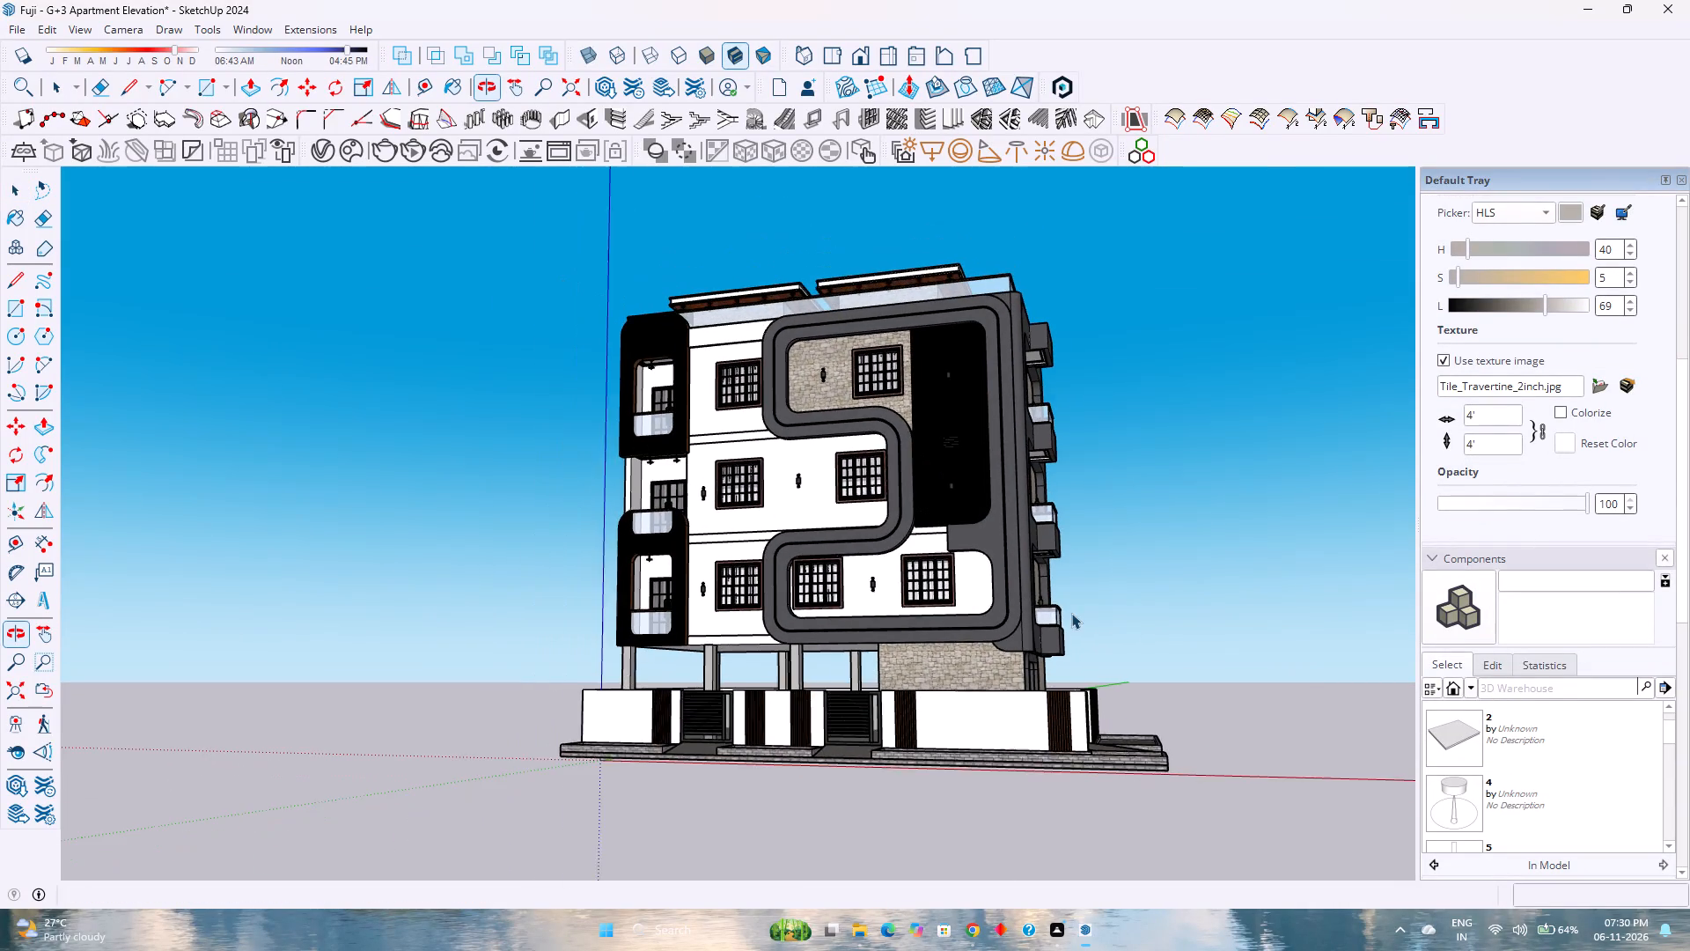
pyautogui.scroll(-2, 1071, 613)
pyautogui.scroll(10, 1552, 634)
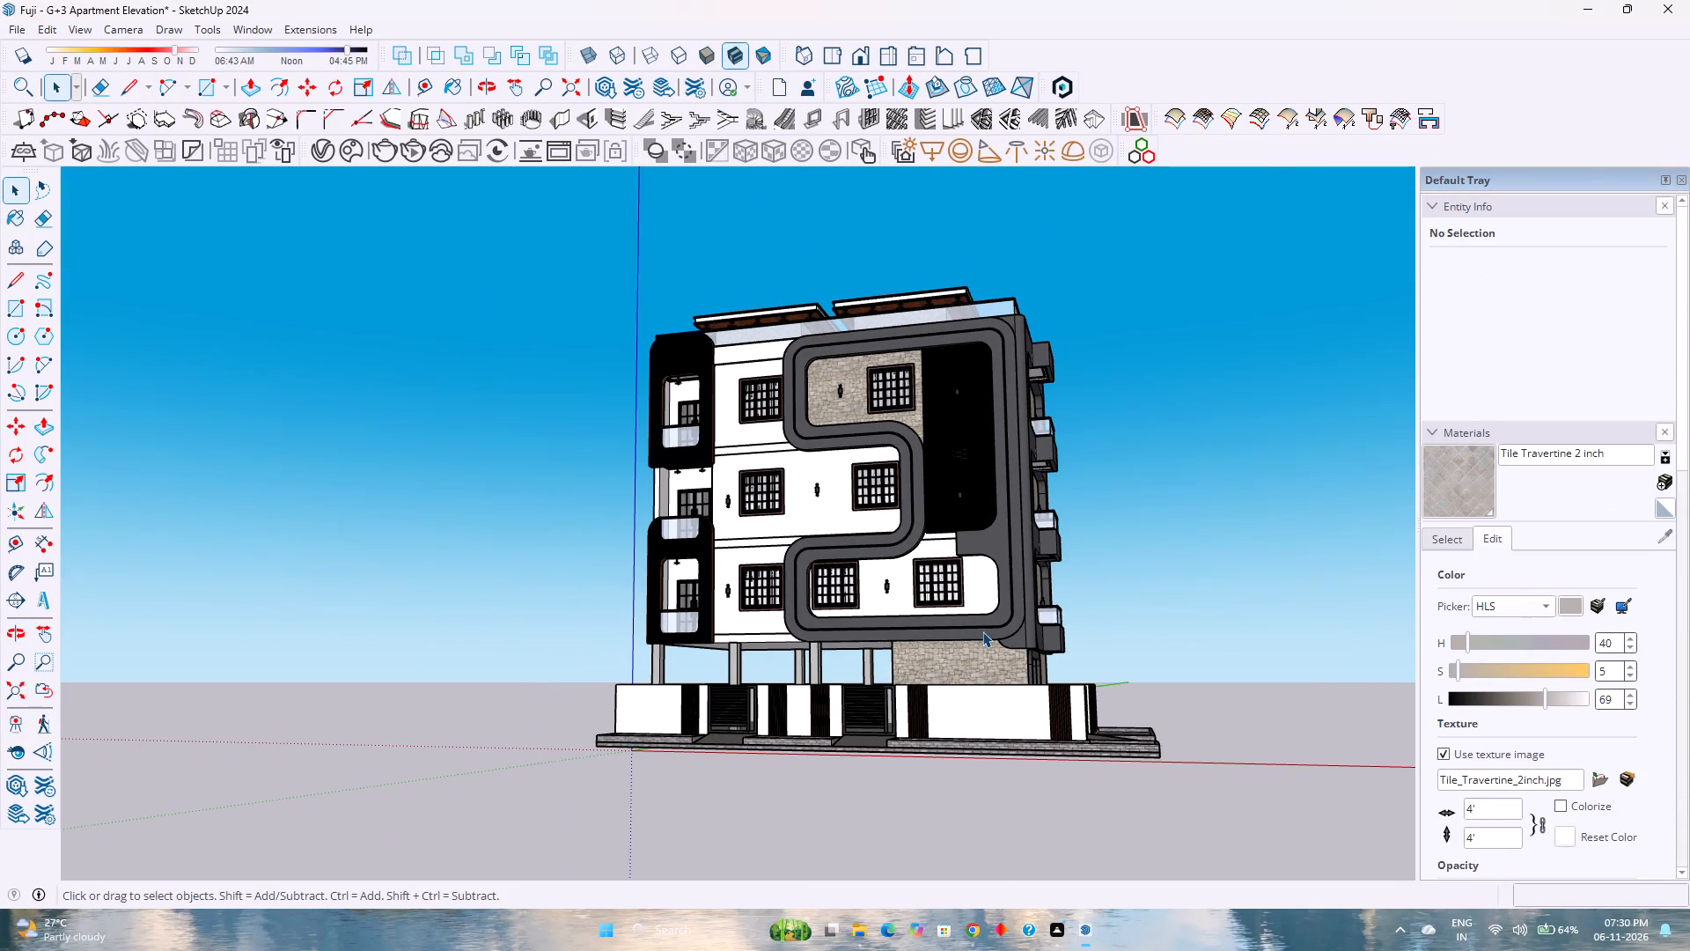
pyautogui.scroll(2, 989, 629)
pyautogui.moveTo(1114, 624); pyautogui.dragTo(823, 675, button='middle')
pyautogui.scroll(-6, 823, 675)
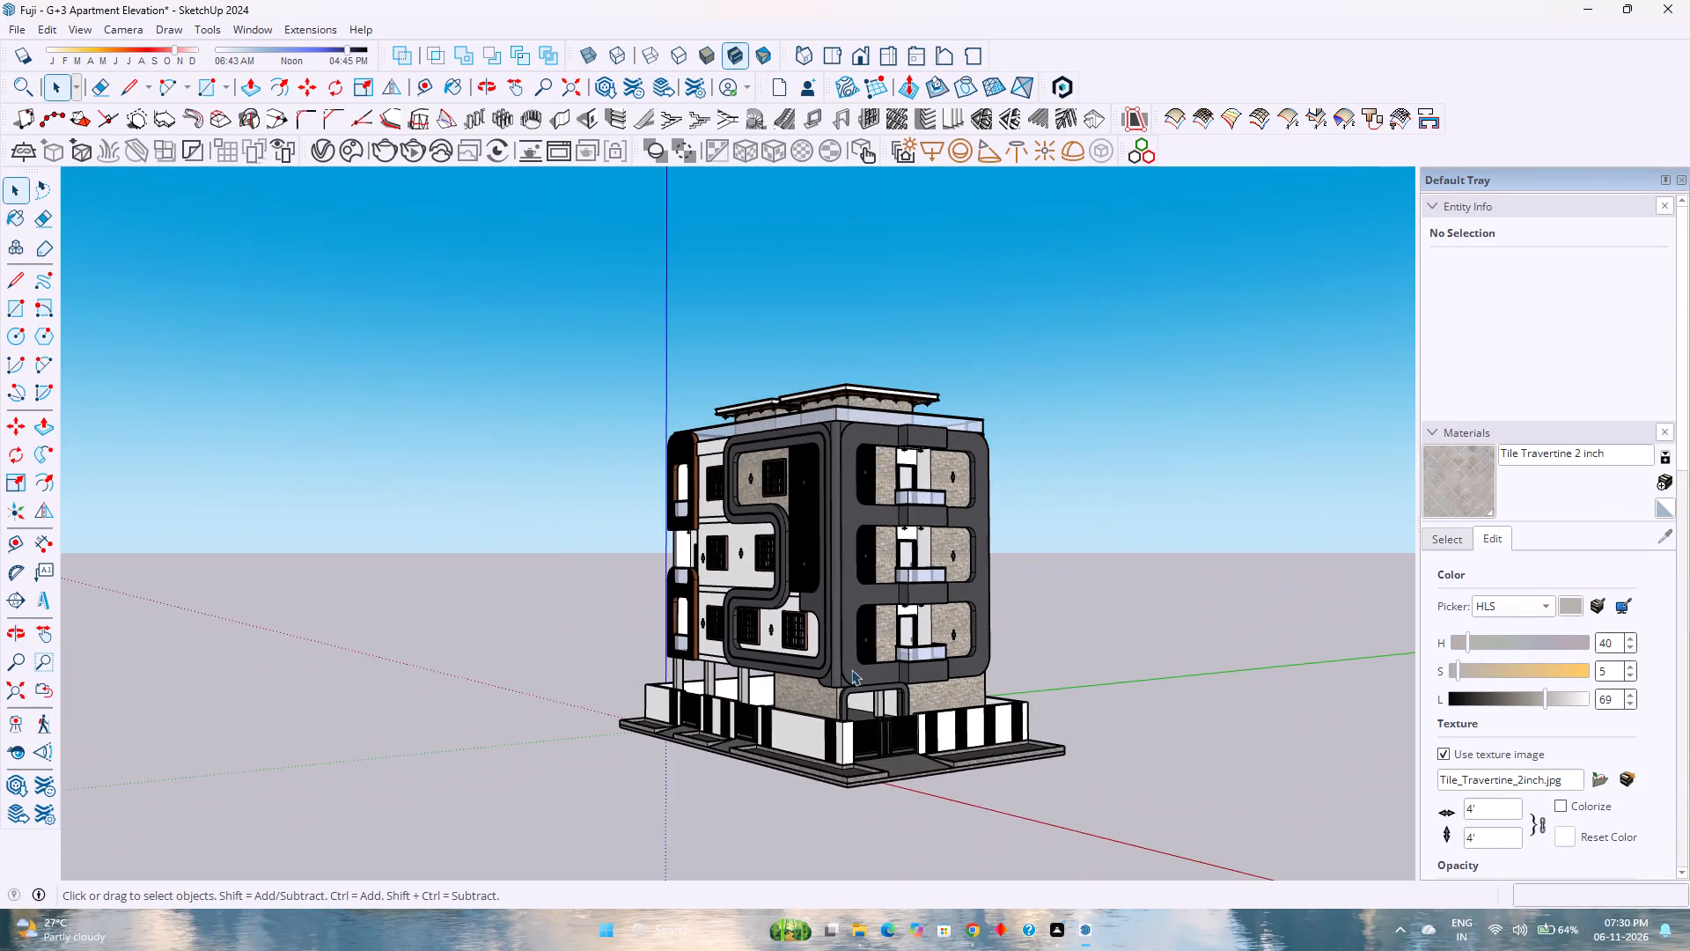
pyautogui.scroll(3, 1061, 601)
pyautogui.scroll(-1, 1055, 601)
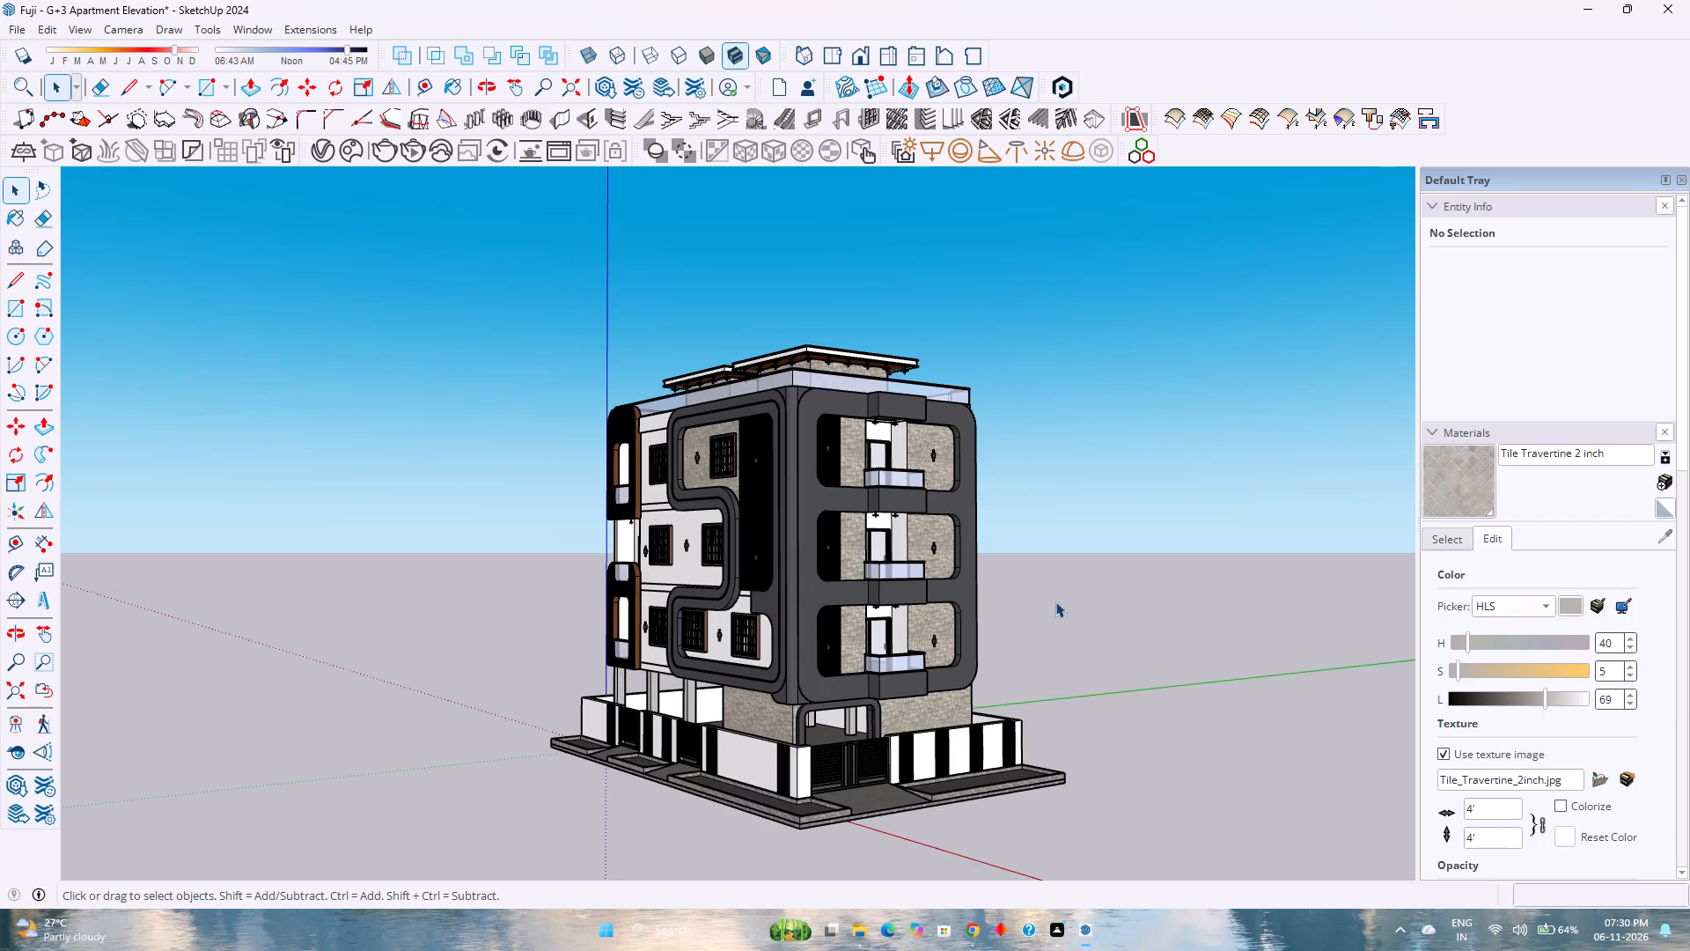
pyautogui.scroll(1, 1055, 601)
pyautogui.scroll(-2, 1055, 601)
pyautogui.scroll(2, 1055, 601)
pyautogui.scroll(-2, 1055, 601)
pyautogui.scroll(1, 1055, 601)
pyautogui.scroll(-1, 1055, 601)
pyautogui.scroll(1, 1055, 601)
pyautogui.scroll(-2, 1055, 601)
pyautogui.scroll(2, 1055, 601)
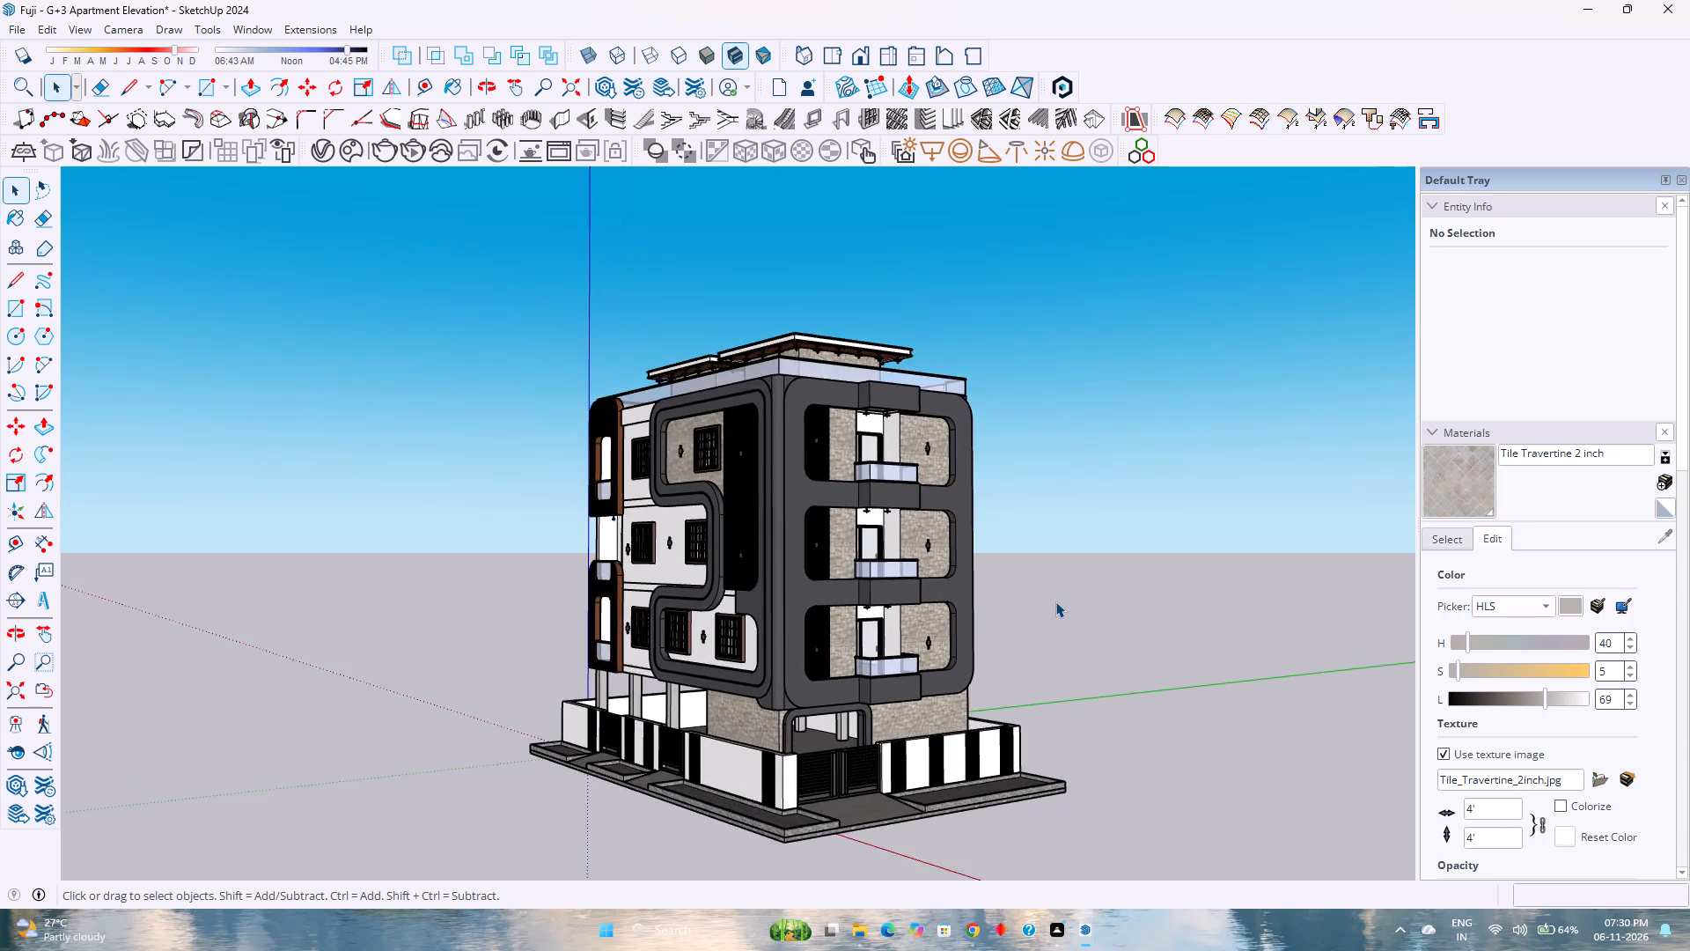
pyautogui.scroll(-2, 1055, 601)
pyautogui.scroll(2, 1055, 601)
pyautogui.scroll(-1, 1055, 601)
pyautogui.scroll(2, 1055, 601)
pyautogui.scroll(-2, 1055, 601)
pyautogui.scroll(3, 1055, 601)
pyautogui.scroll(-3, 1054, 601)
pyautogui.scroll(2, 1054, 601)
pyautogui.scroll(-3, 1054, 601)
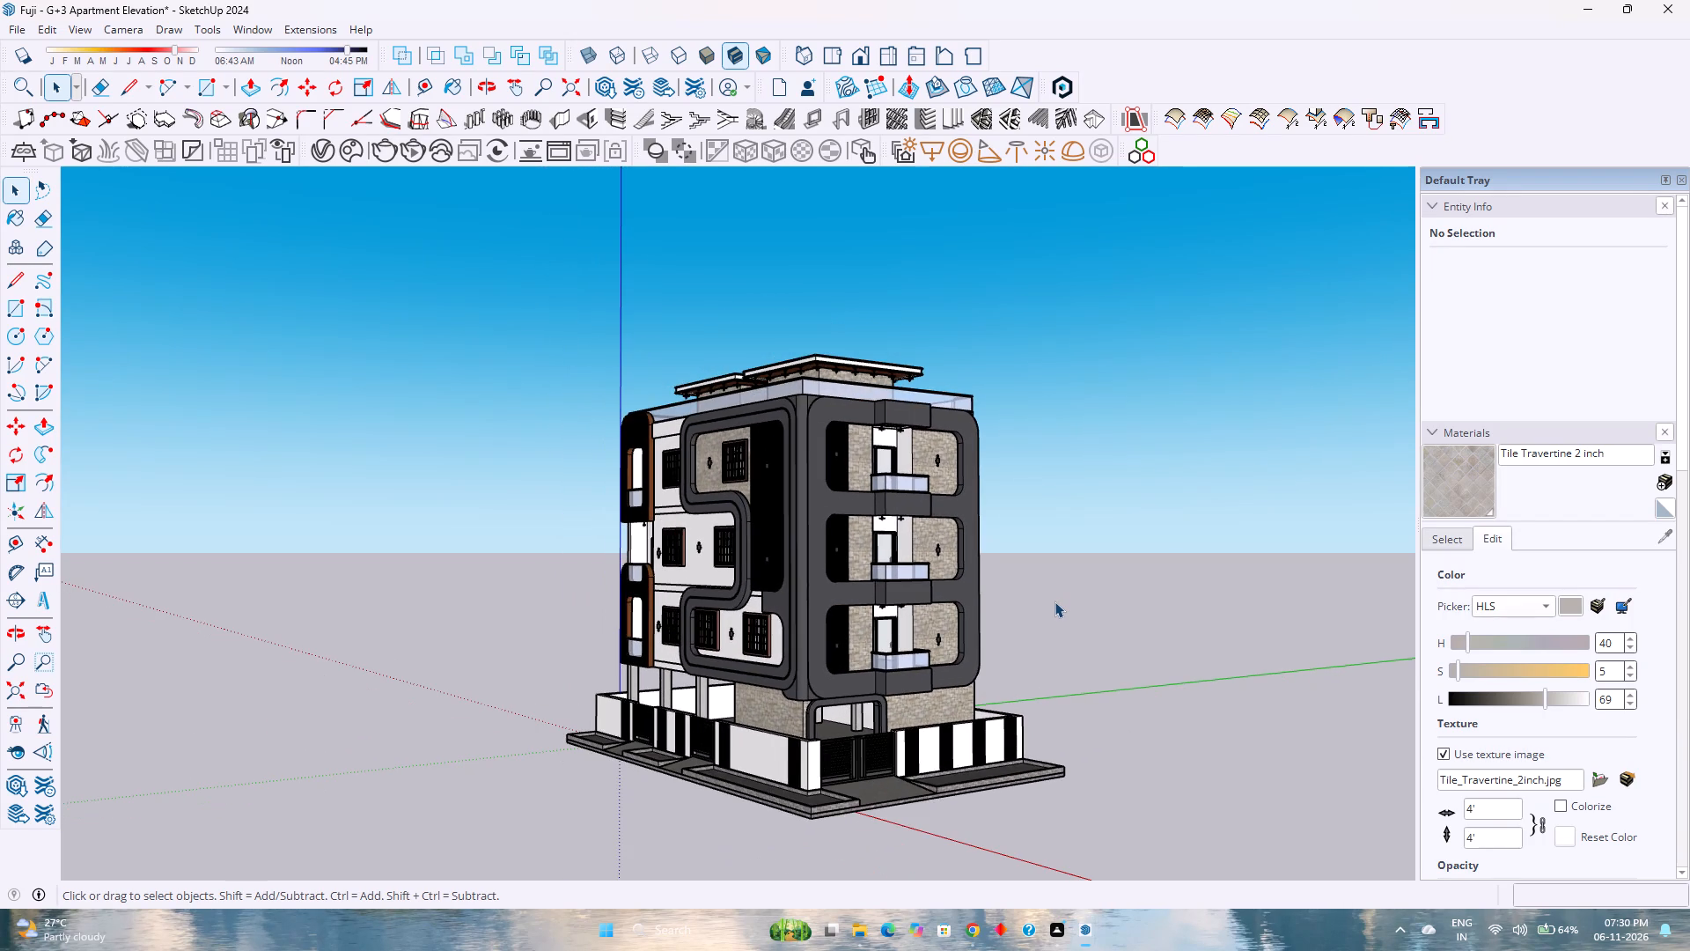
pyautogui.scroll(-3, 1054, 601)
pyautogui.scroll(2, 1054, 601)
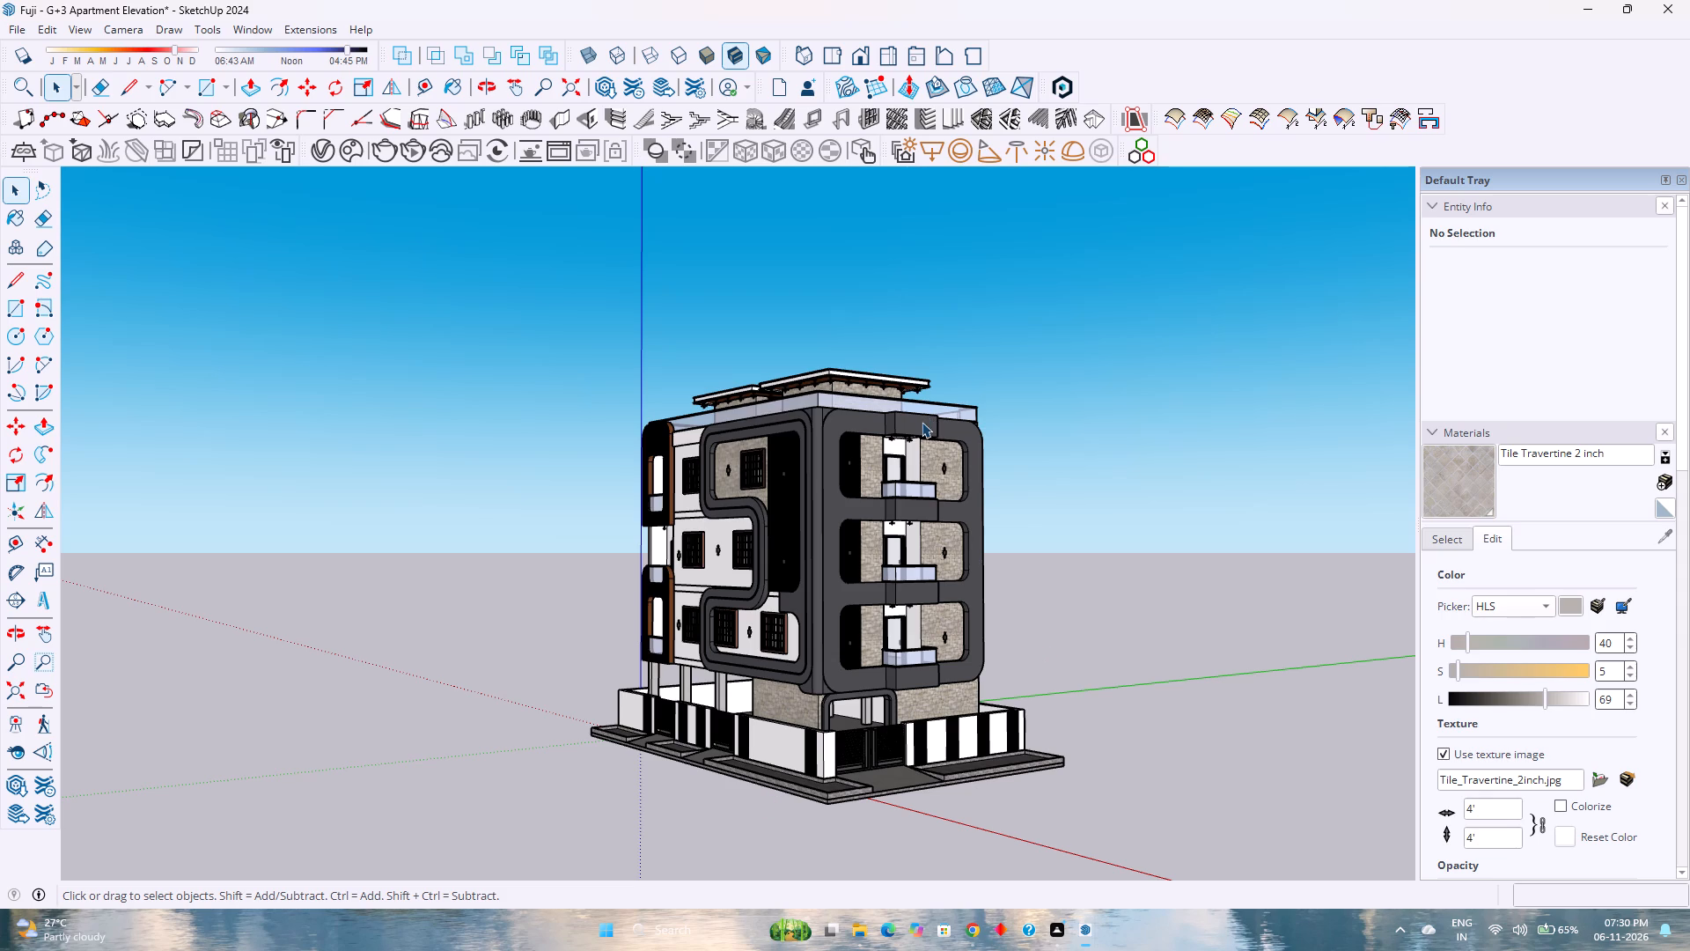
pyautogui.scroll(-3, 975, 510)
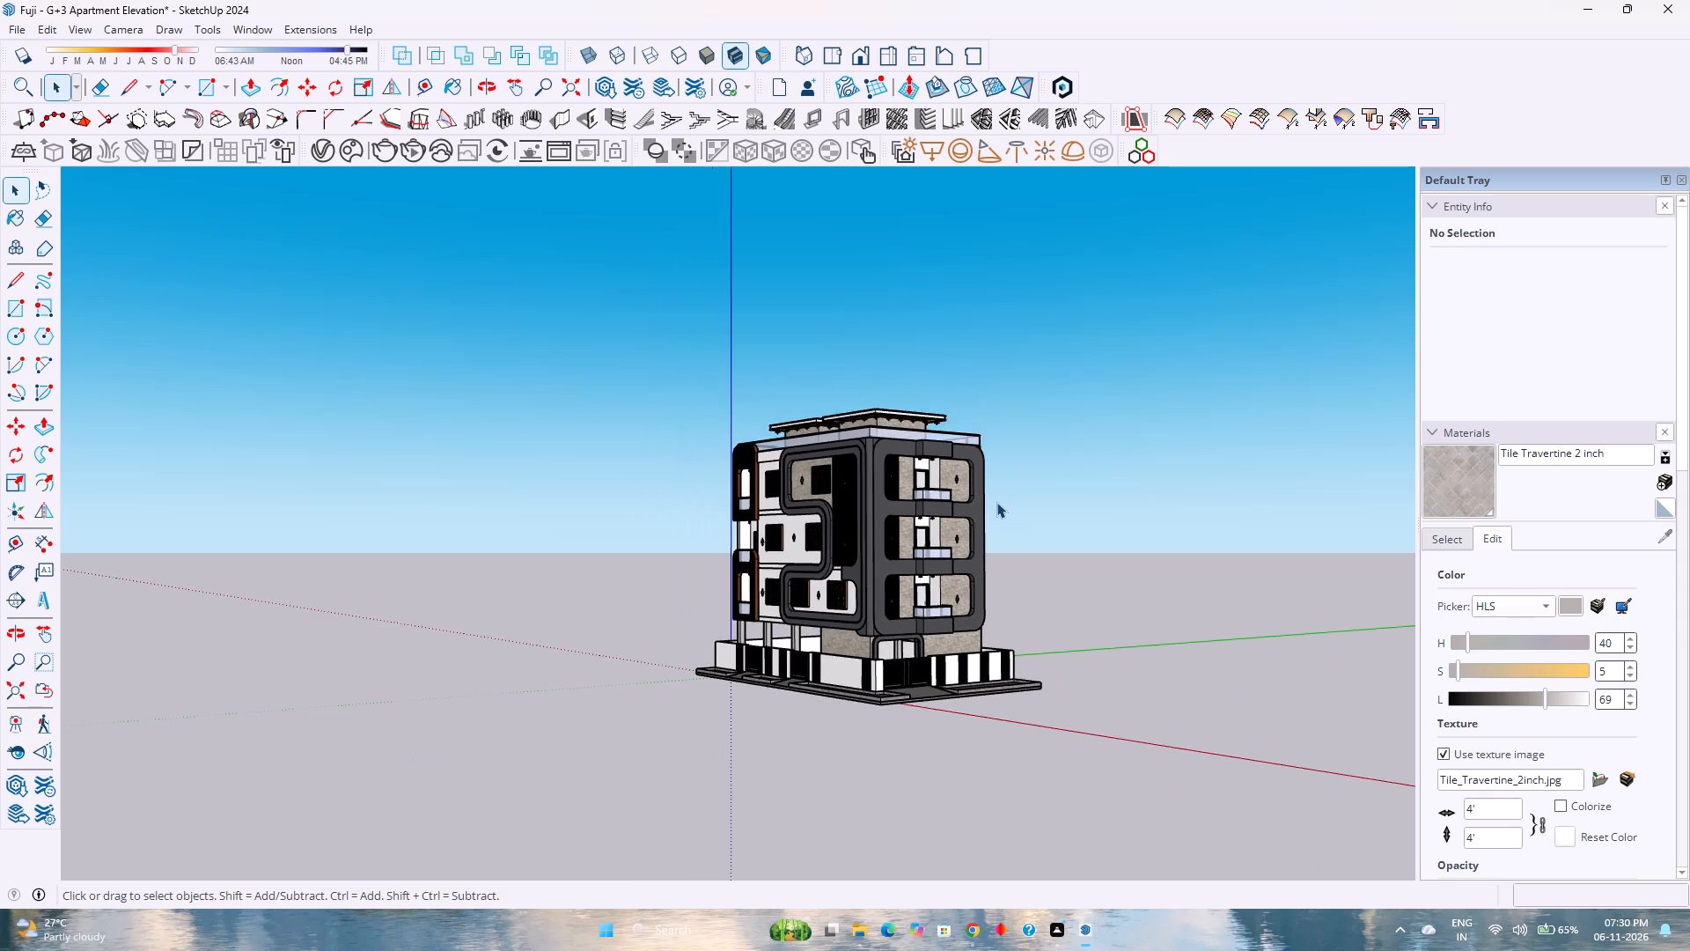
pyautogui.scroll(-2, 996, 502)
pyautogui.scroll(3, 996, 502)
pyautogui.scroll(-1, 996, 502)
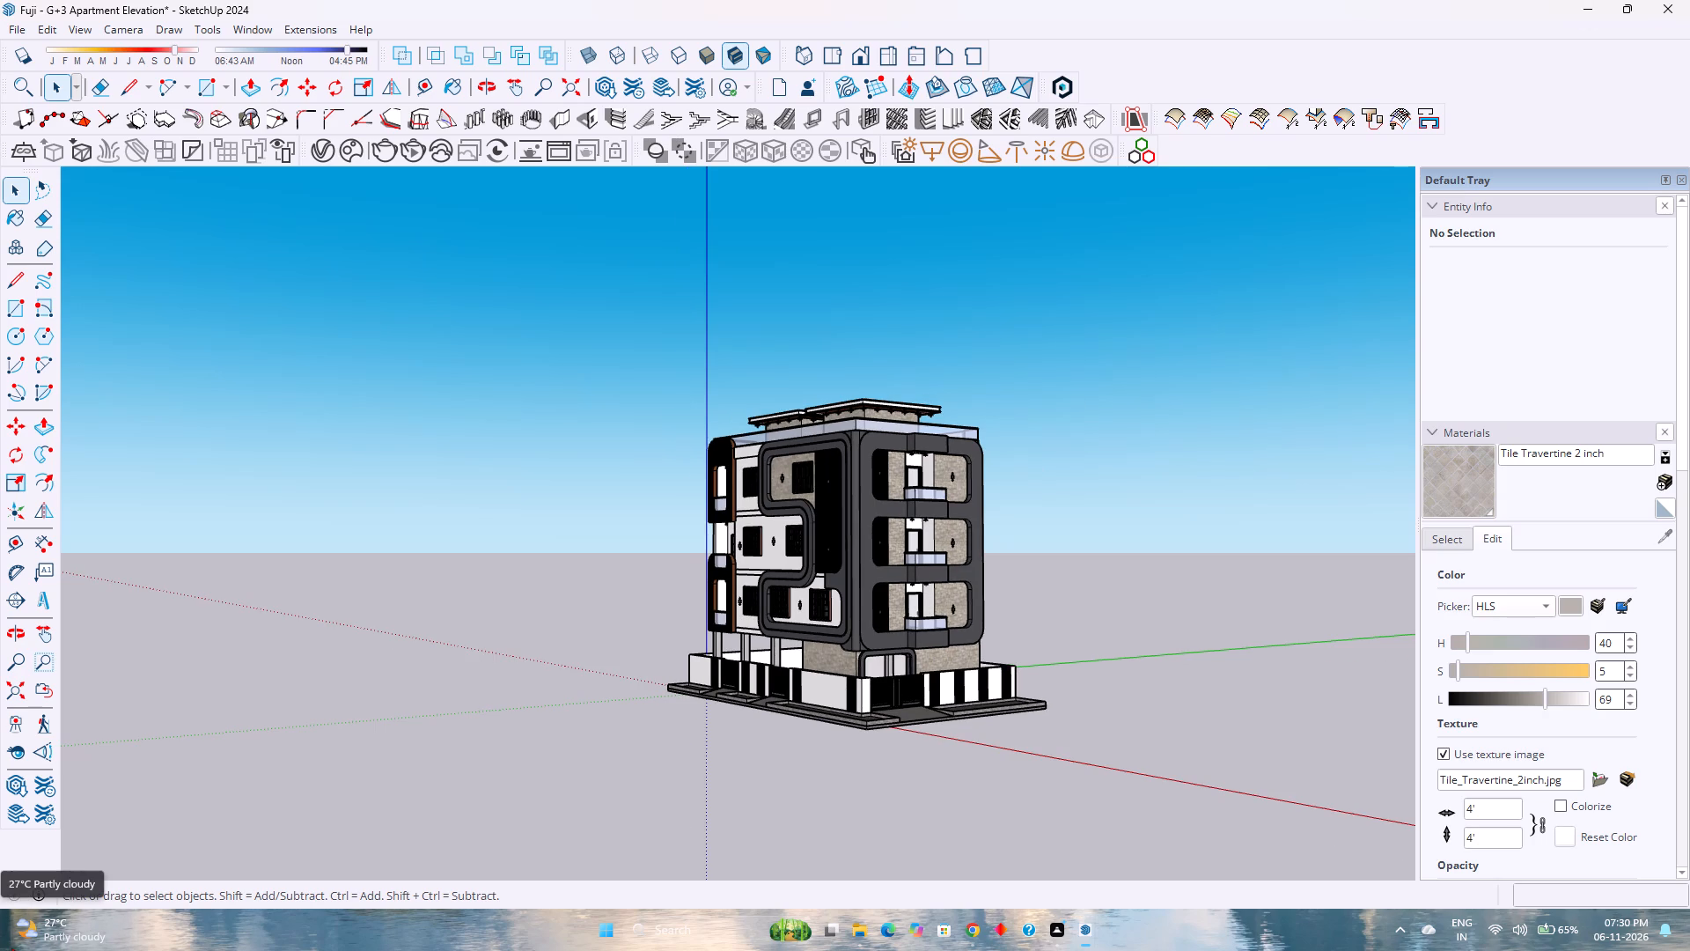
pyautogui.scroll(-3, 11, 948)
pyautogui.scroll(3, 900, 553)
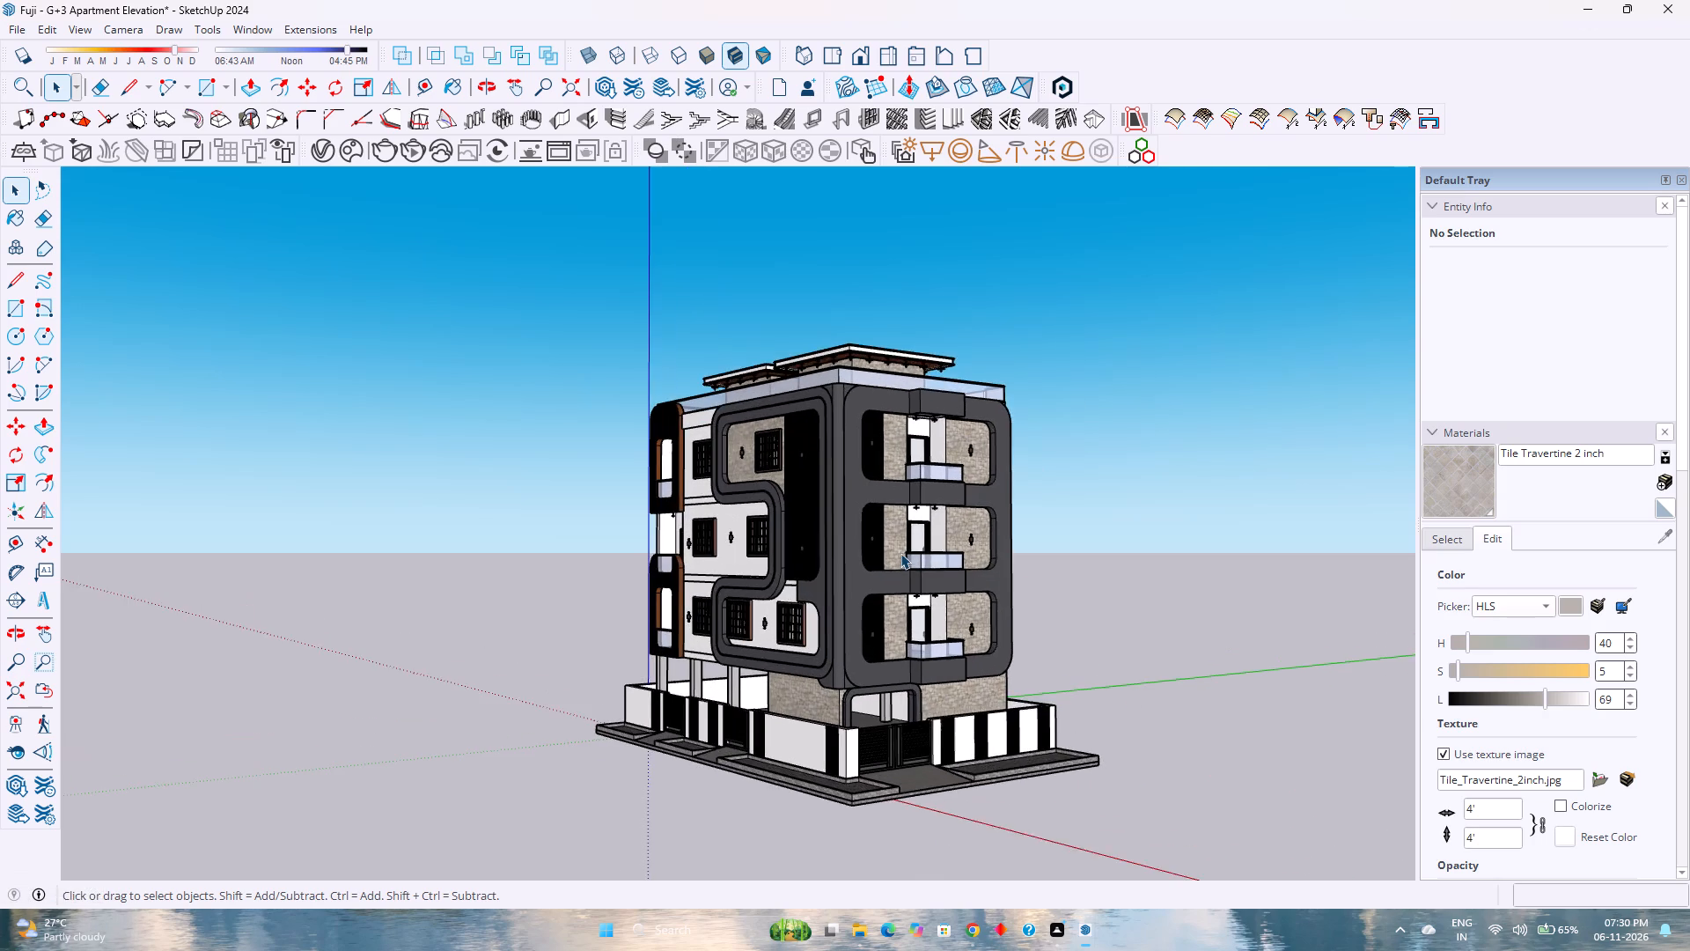
# Examine the balcony side facade with its dark frames, stone cladding and glass railings, close up and from further away.
pyautogui.scroll(4, 895, 571)
pyautogui.scroll(-2, 917, 633)
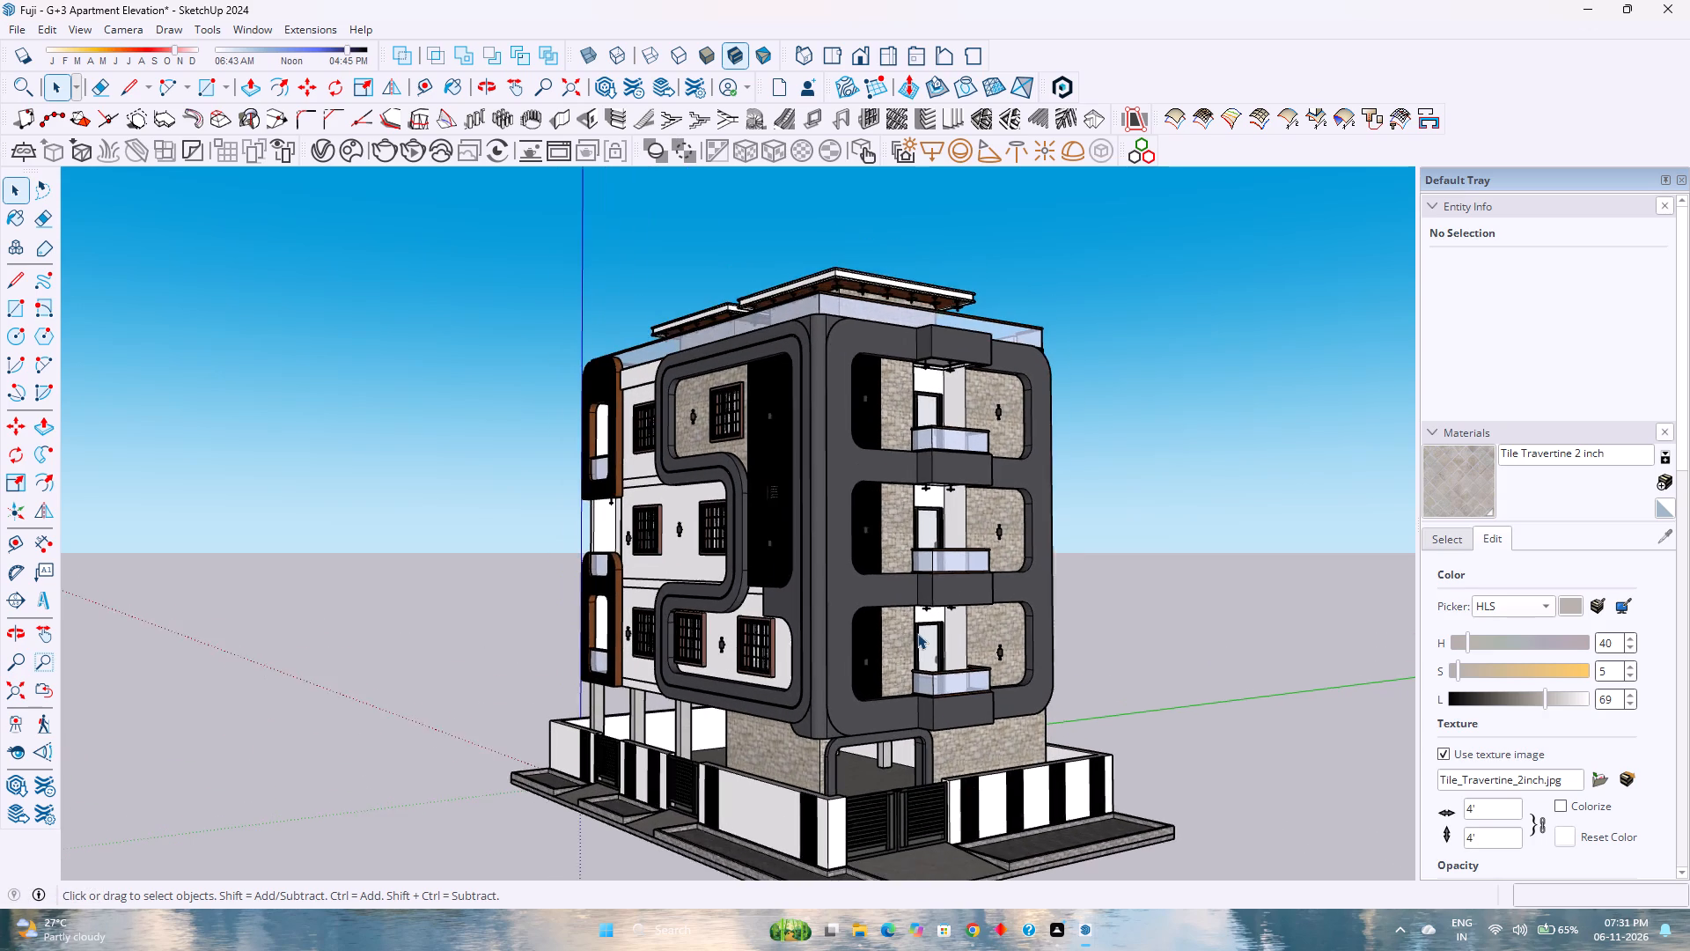
pyautogui.scroll(1, 917, 633)
pyautogui.scroll(-1, 917, 634)
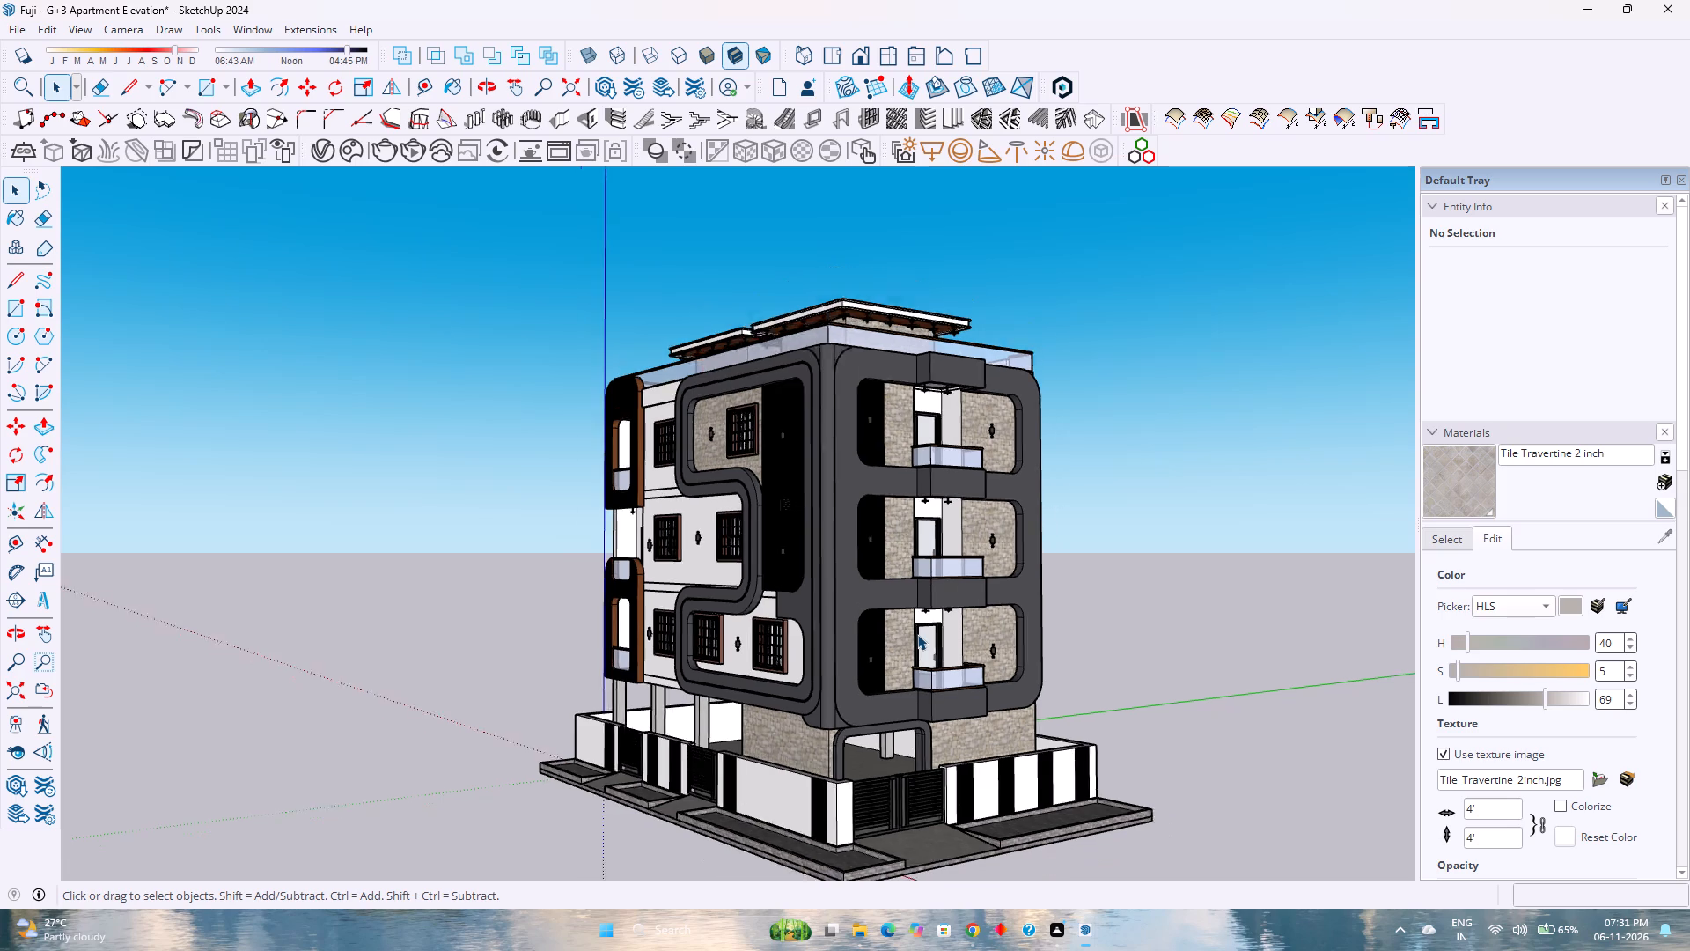
pyautogui.scroll(-2, 917, 634)
pyautogui.scroll(2, 910, 667)
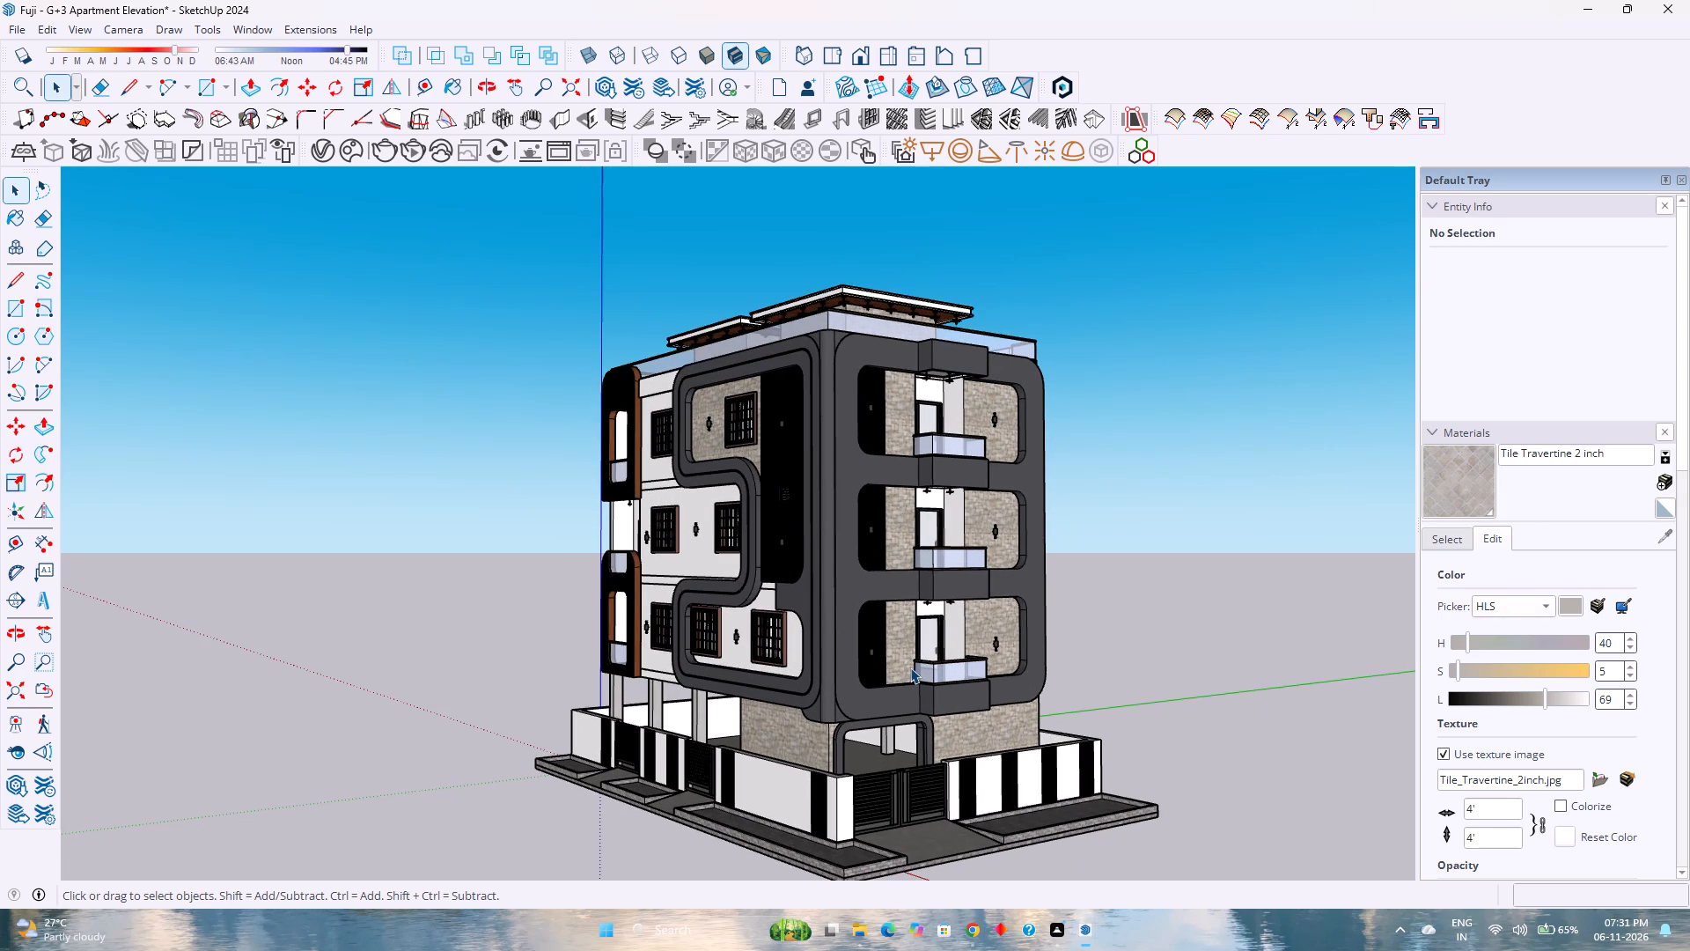
pyautogui.scroll(2, 974, 624)
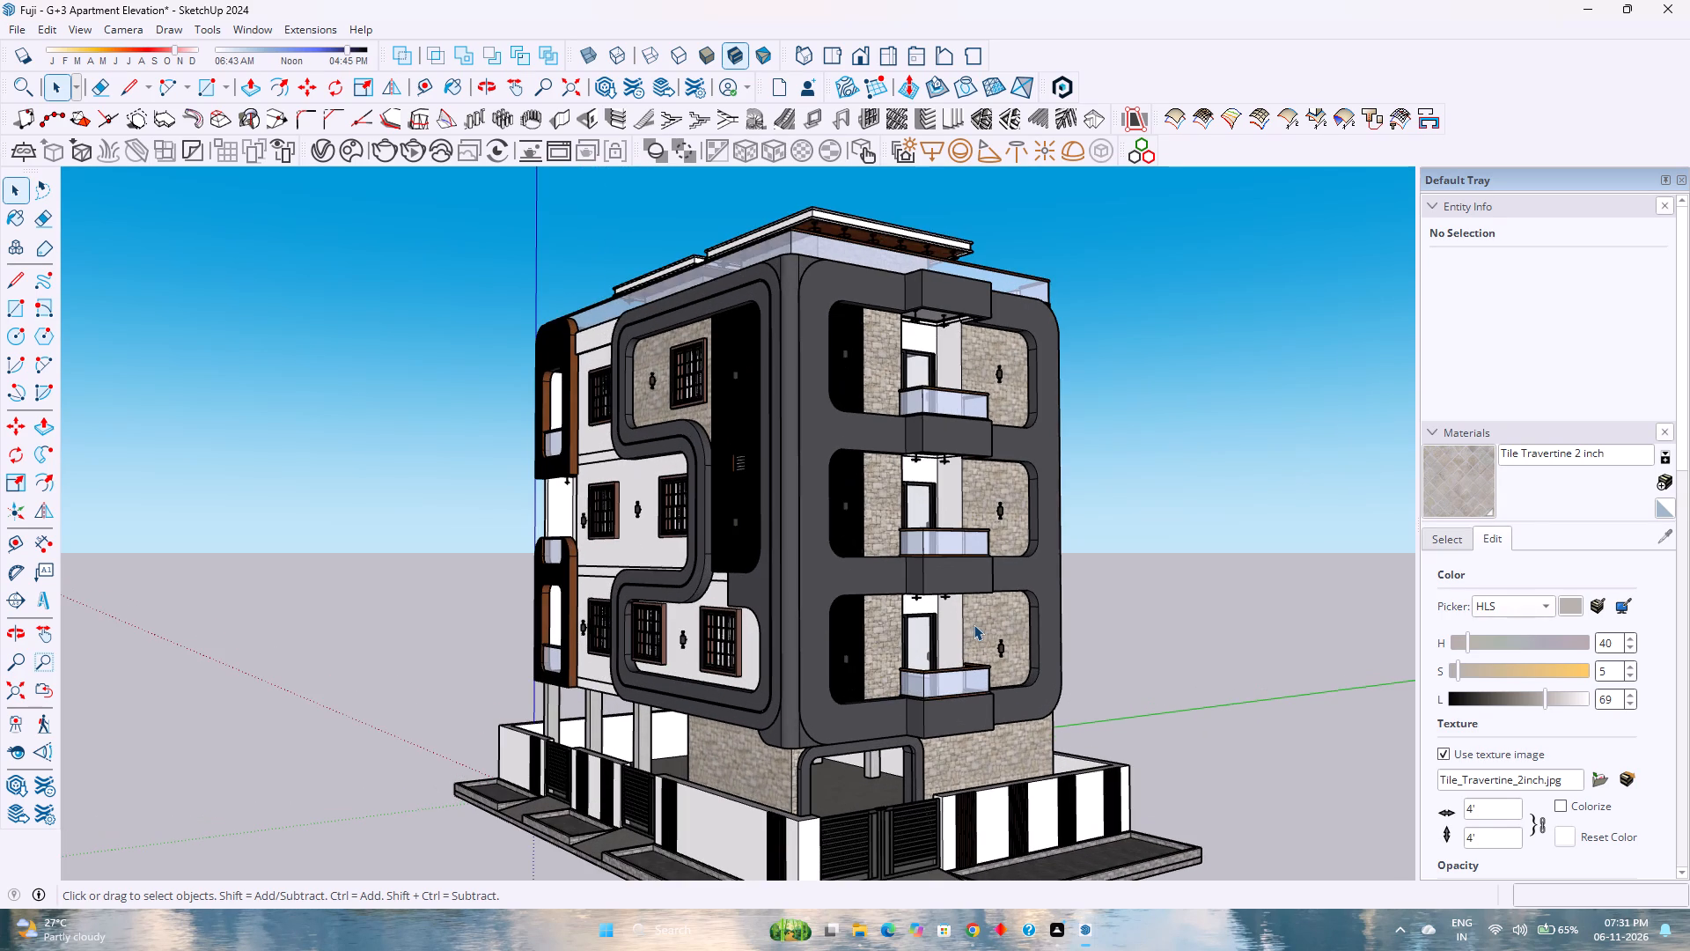
pyautogui.scroll(1, 974, 624)
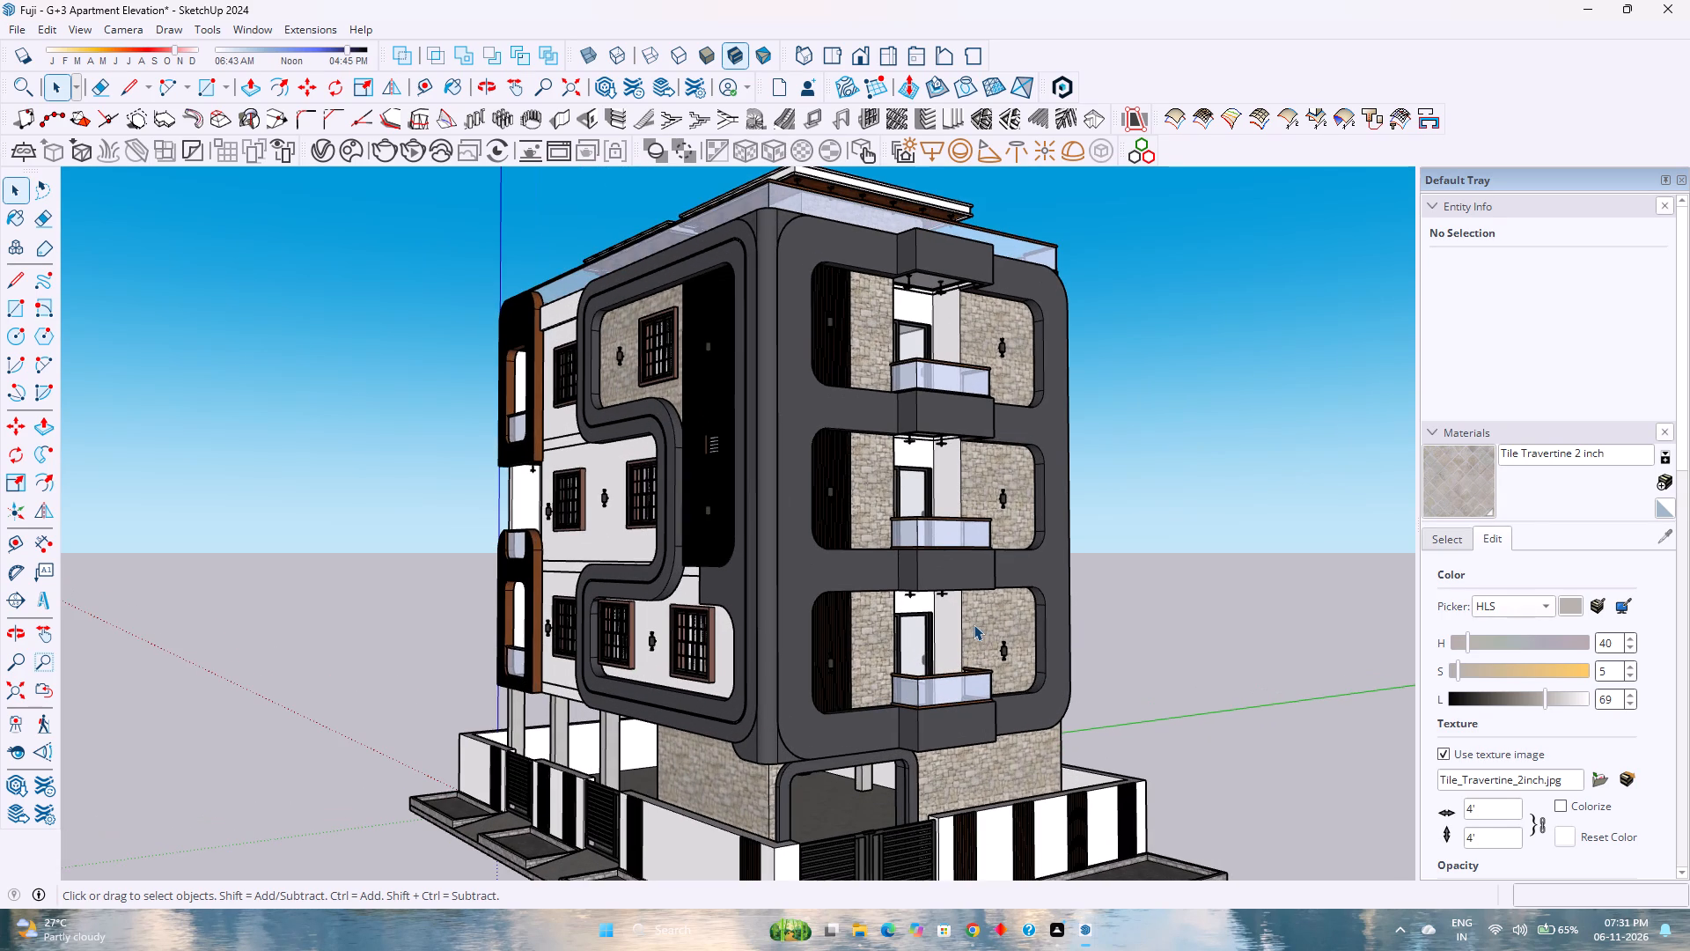
pyautogui.scroll(2, 974, 624)
pyautogui.scroll(-1, 974, 624)
pyautogui.scroll(1, 974, 624)
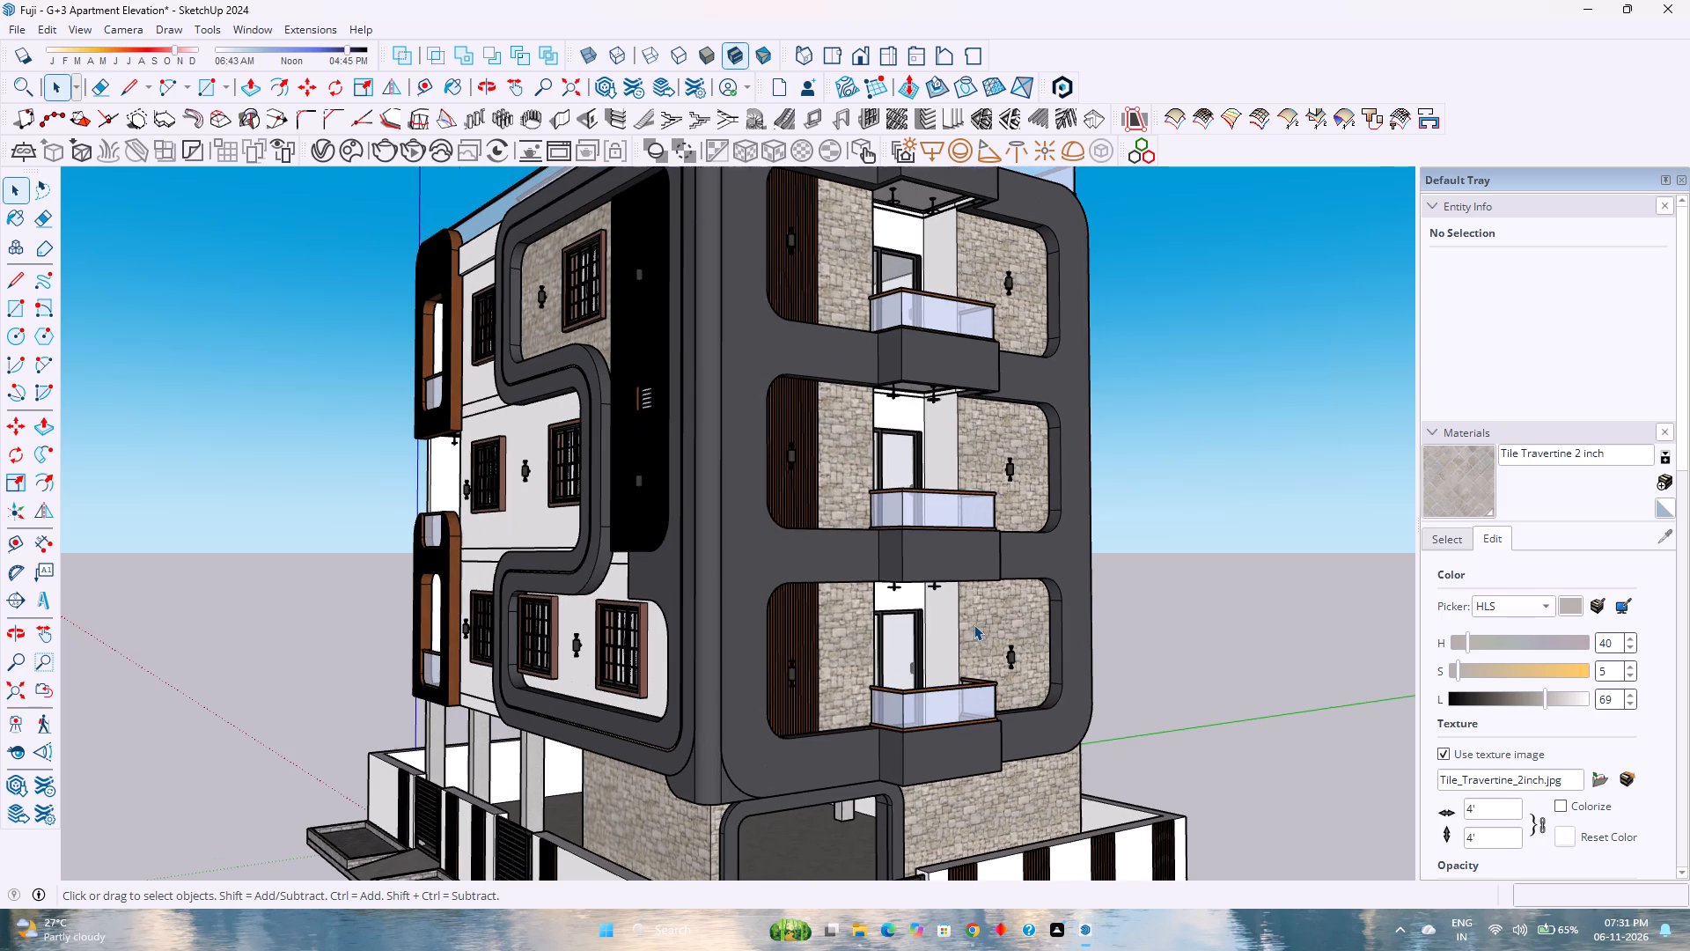
pyautogui.scroll(-3, 974, 625)
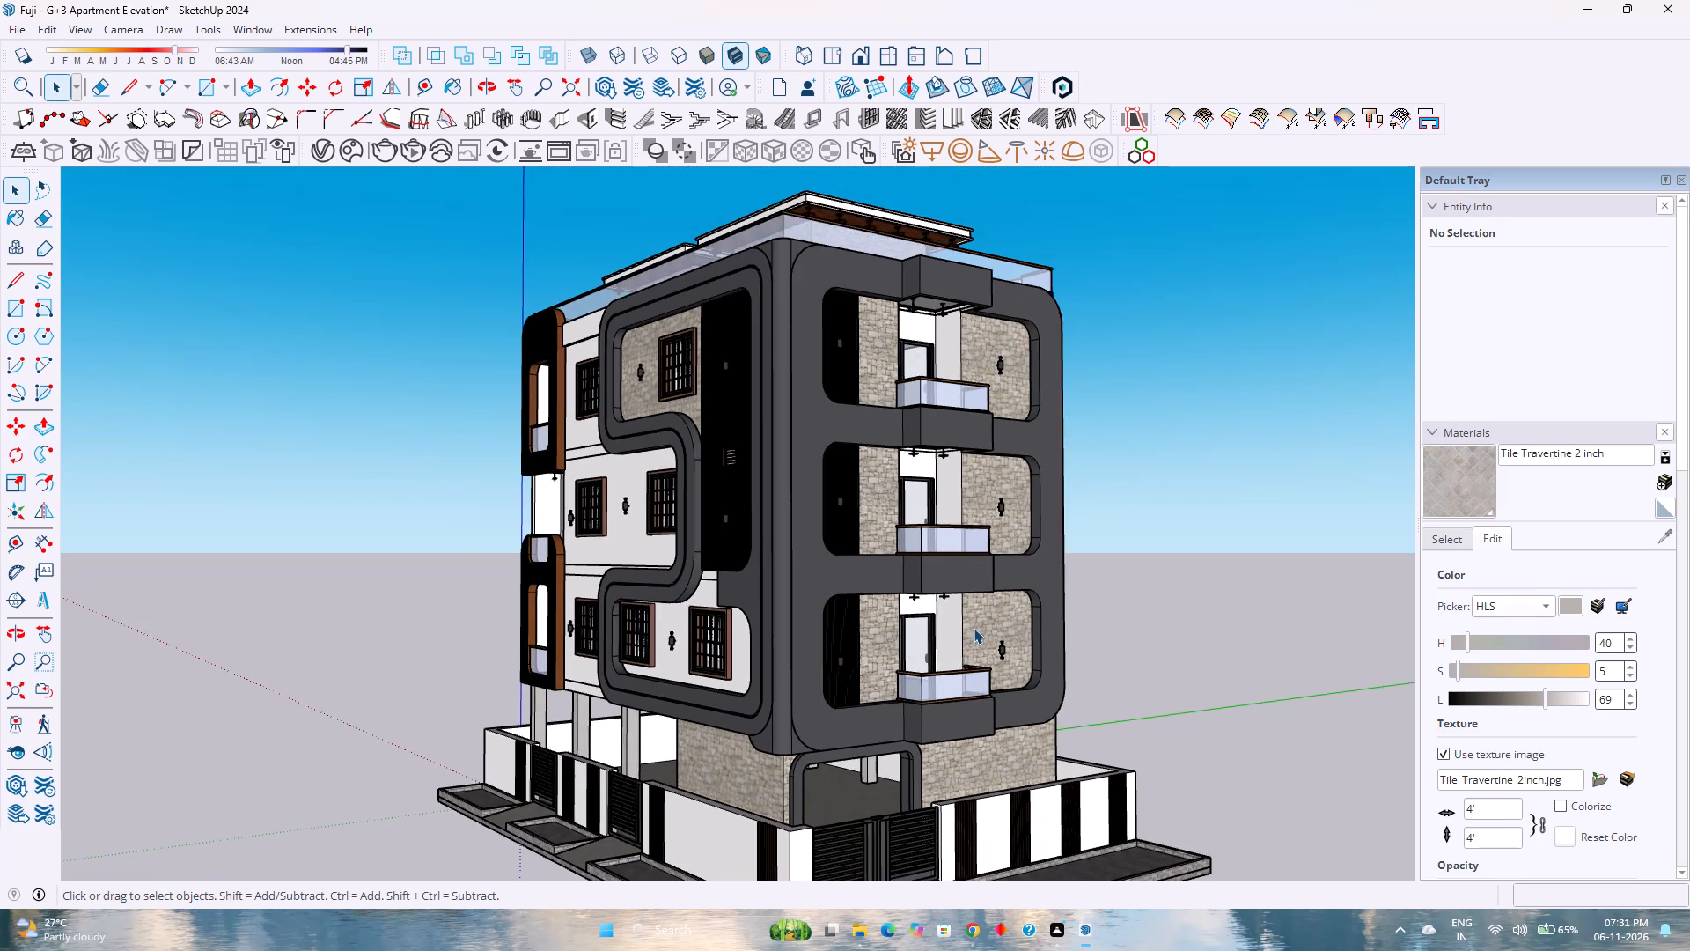
pyautogui.scroll(-3, 974, 628)
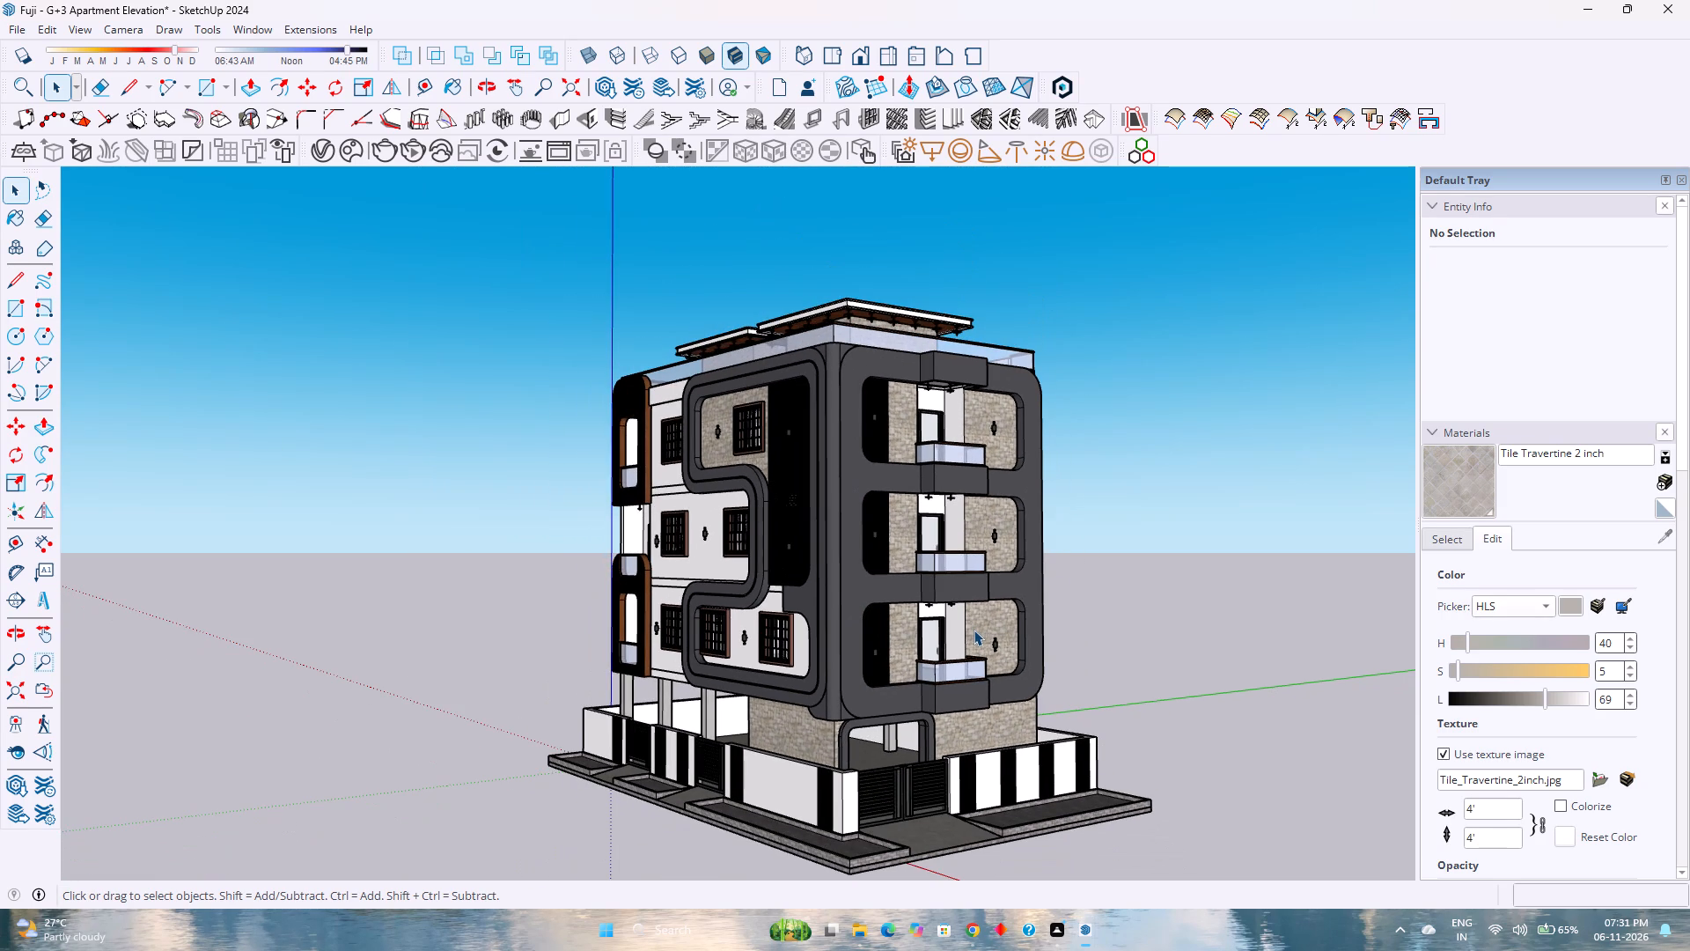
pyautogui.scroll(6, 974, 630)
pyautogui.scroll(-3, 974, 630)
pyautogui.scroll(3, 974, 630)
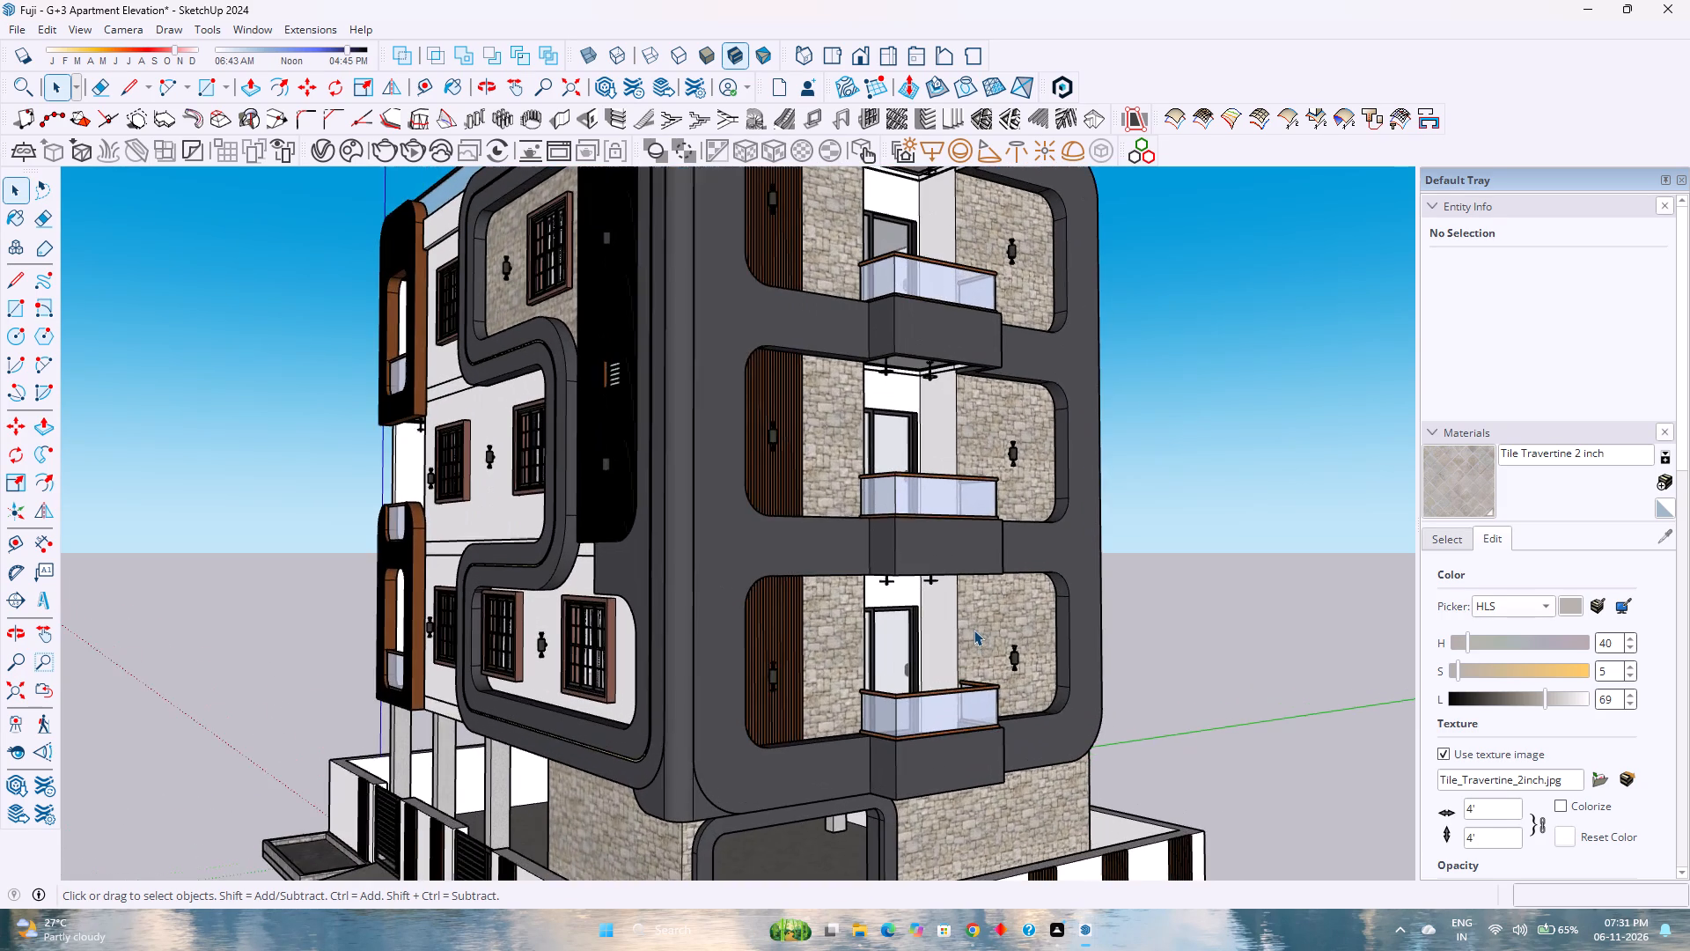
pyautogui.scroll(-5, 974, 630)
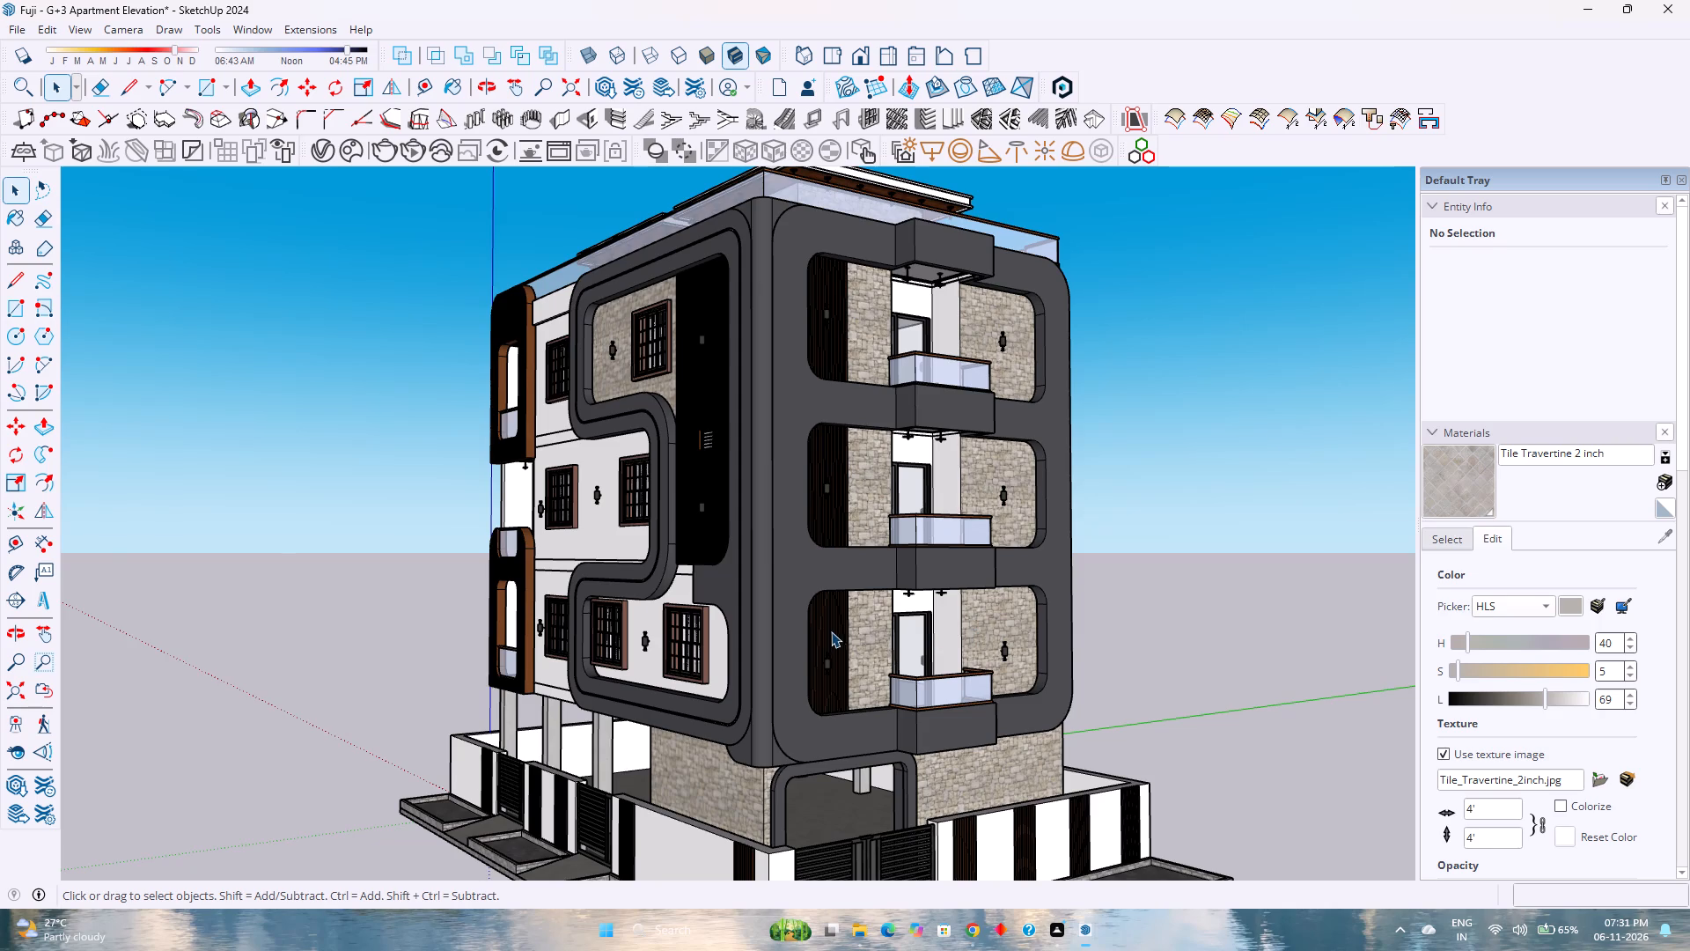
pyautogui.scroll(-7, 829, 623)
# Examine the front facade and compound wall from the front corner at a low eye level and varying distances.
pyautogui.moveTo(841, 618); pyautogui.dragTo(1009, 594, button='middle')
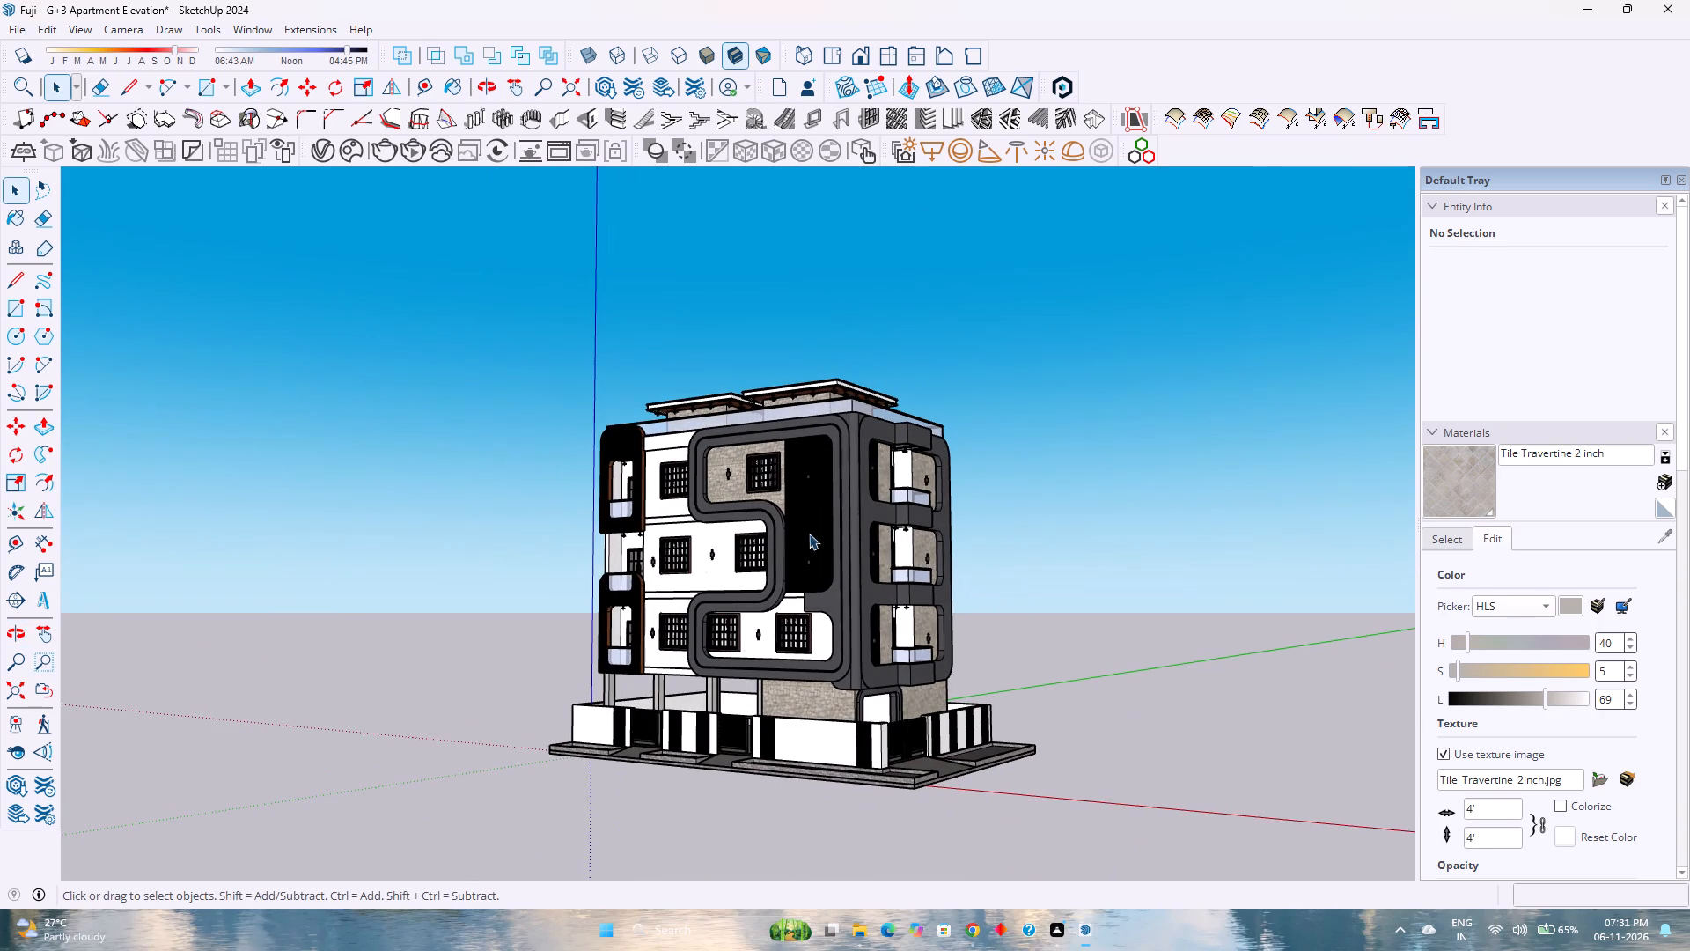
pyautogui.scroll(4, 671, 700)
pyautogui.scroll(-4, 671, 701)
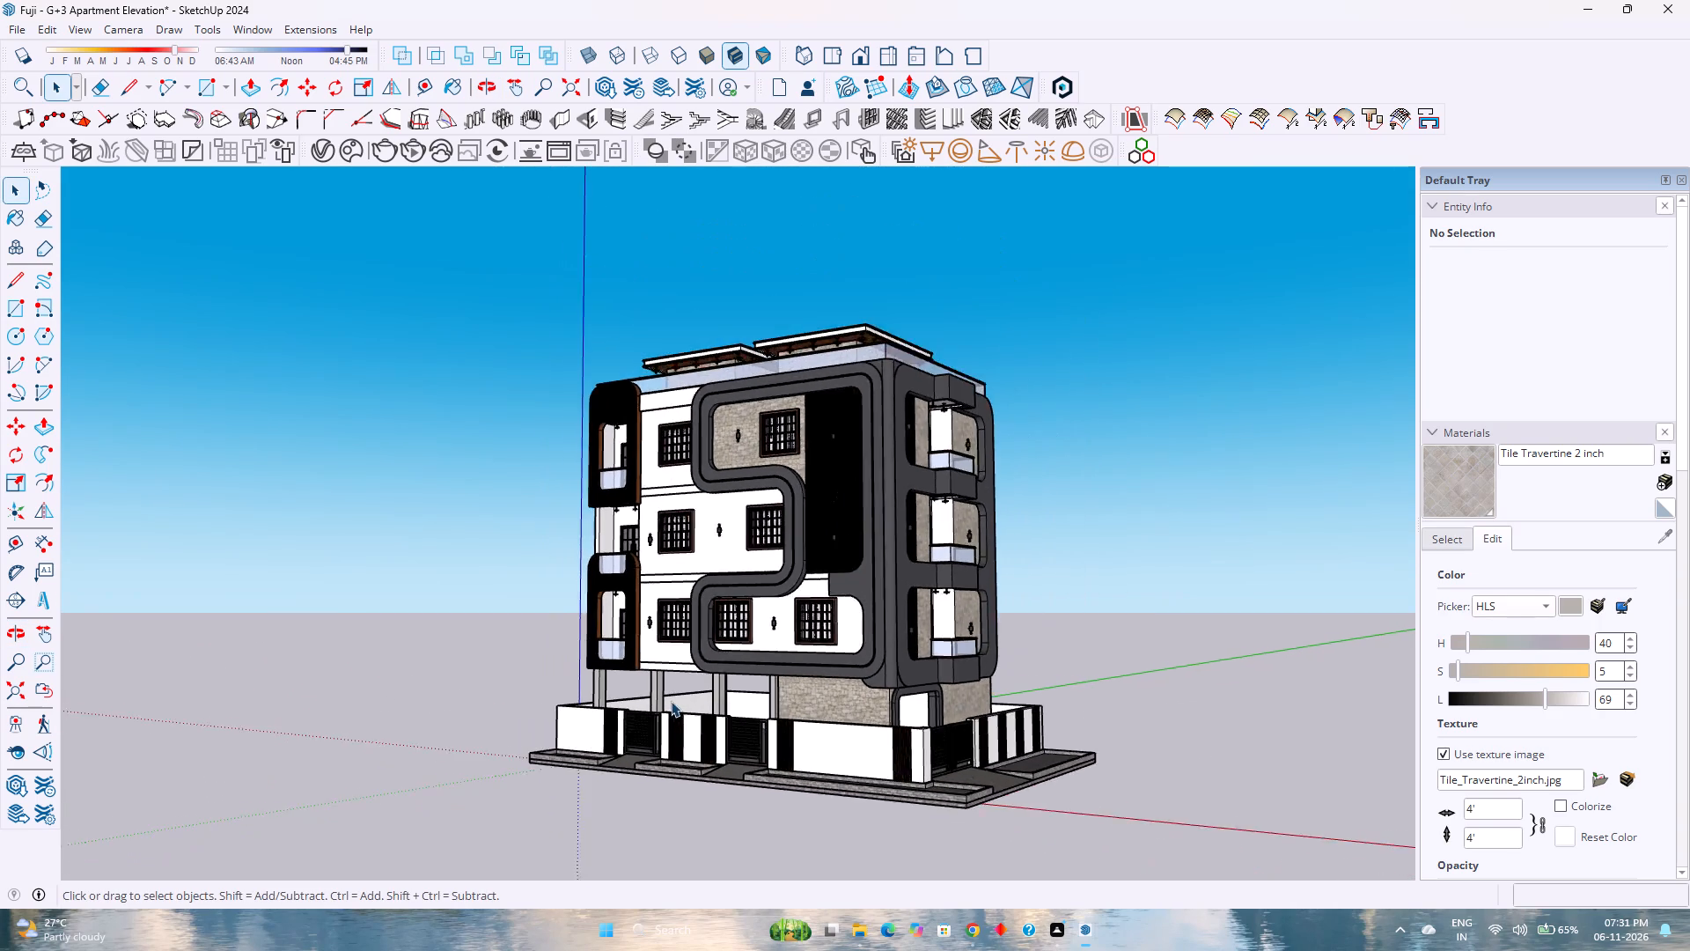
pyautogui.scroll(4, 671, 701)
pyautogui.scroll(-4, 671, 701)
pyautogui.scroll(3, 671, 701)
pyautogui.scroll(-9, 671, 701)
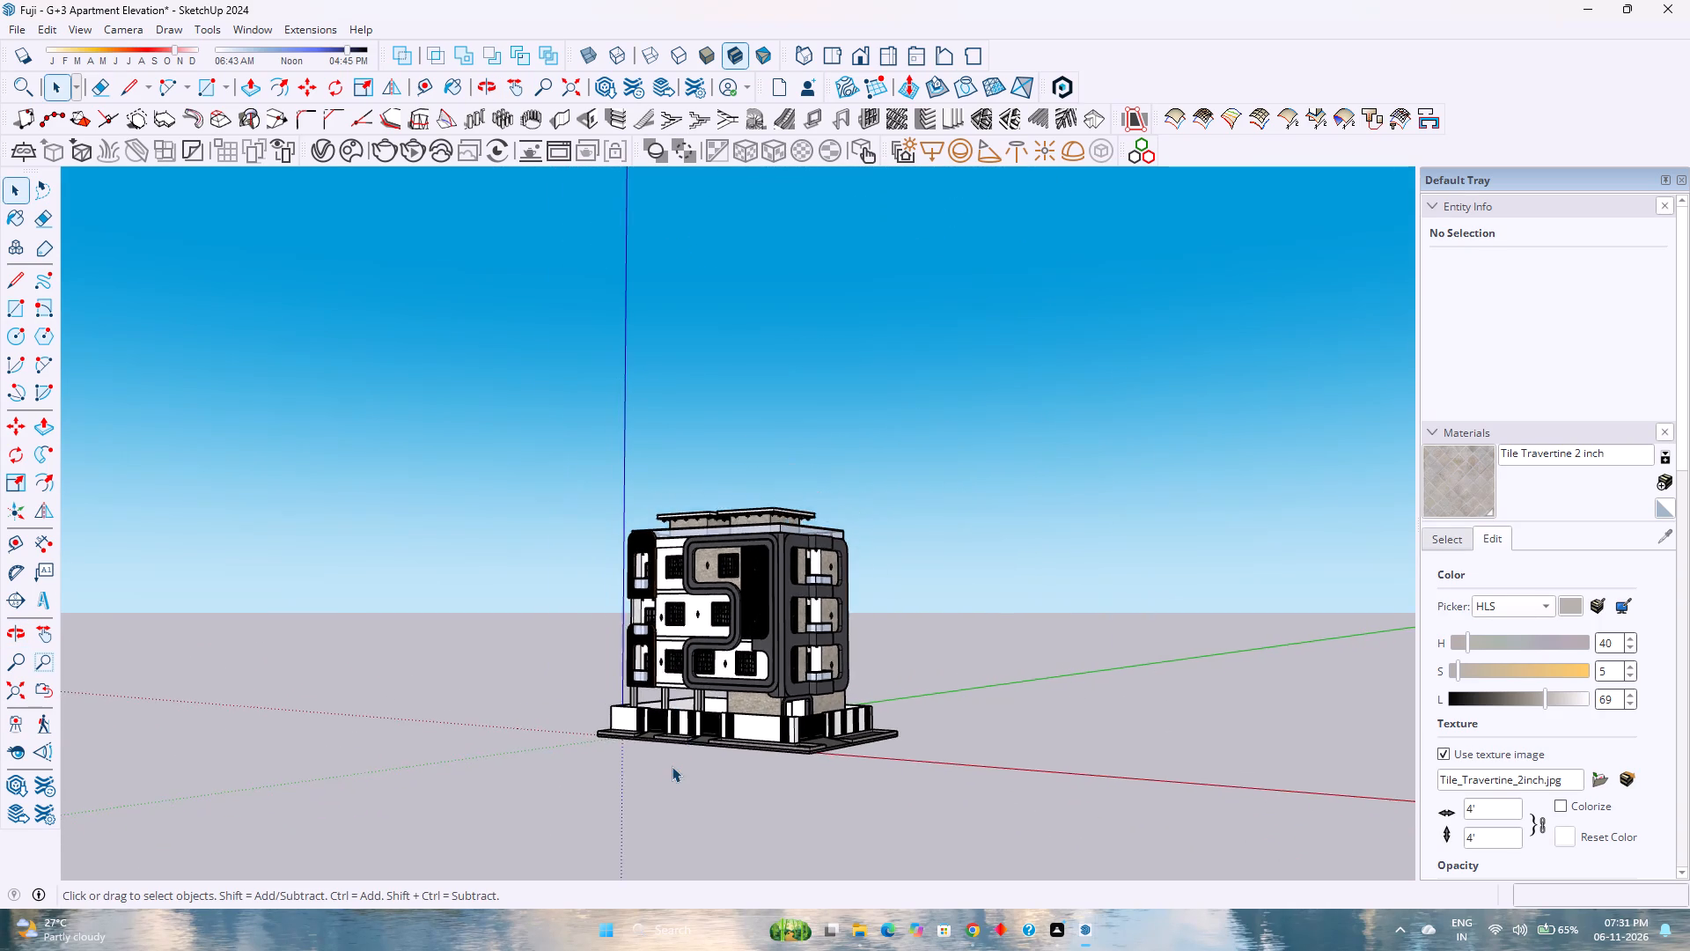
pyautogui.scroll(7, 669, 774)
pyautogui.scroll(-6, 669, 774)
pyautogui.scroll(4, 669, 774)
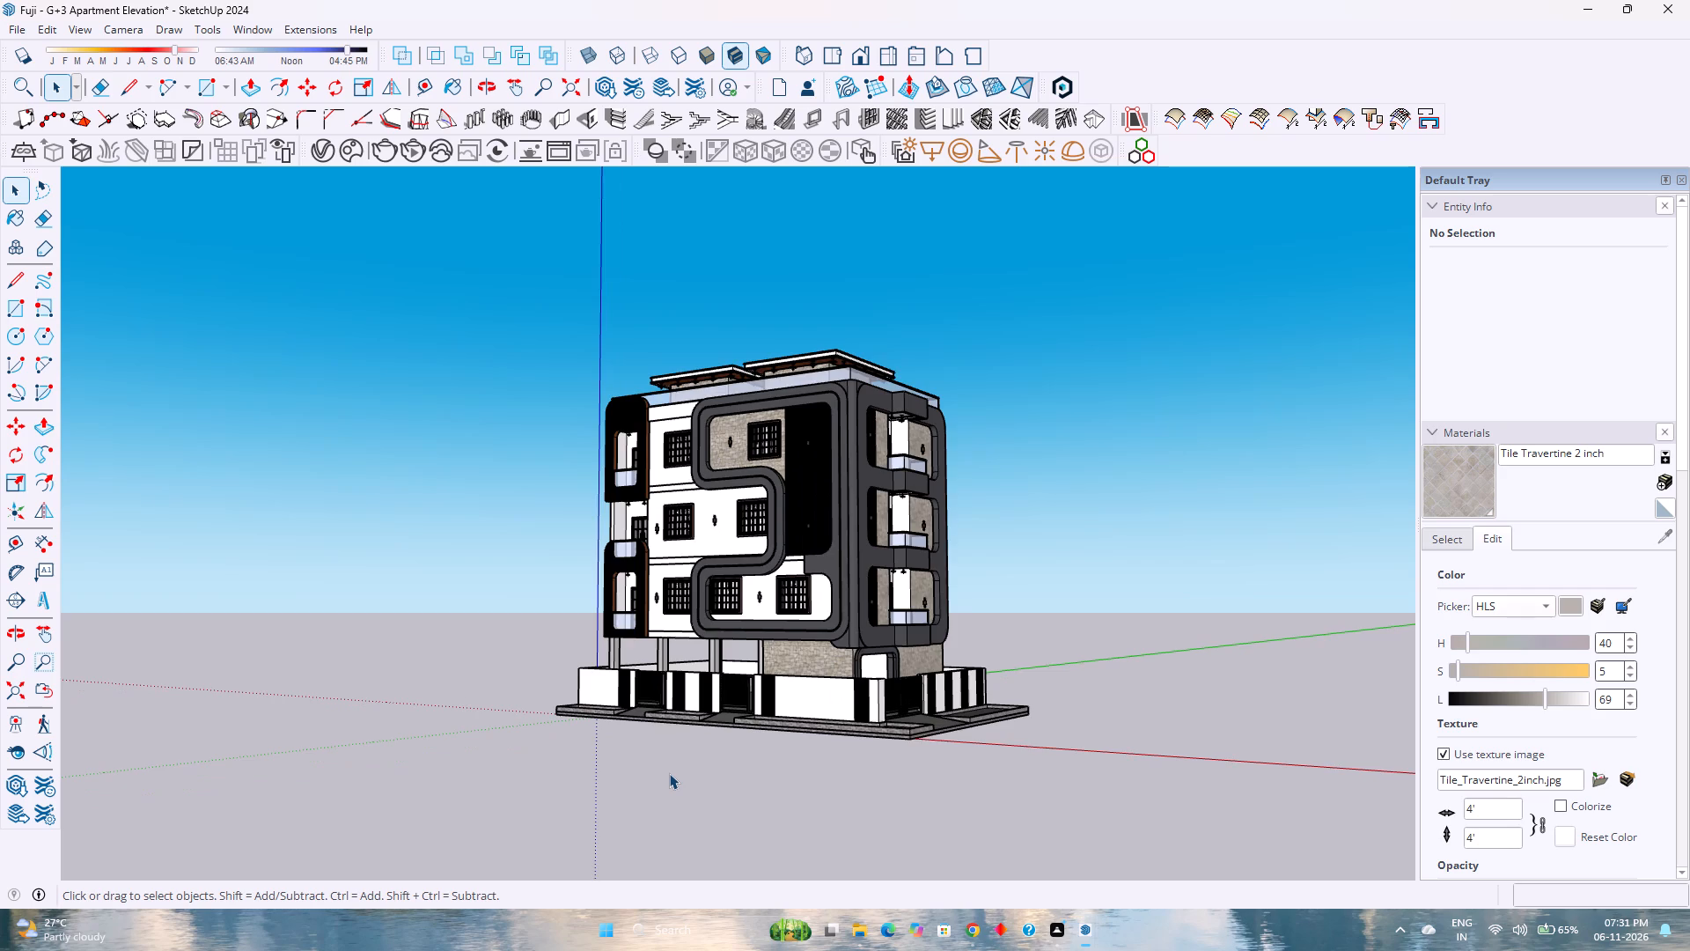
pyautogui.scroll(4, 669, 773)
pyautogui.scroll(-4, 669, 773)
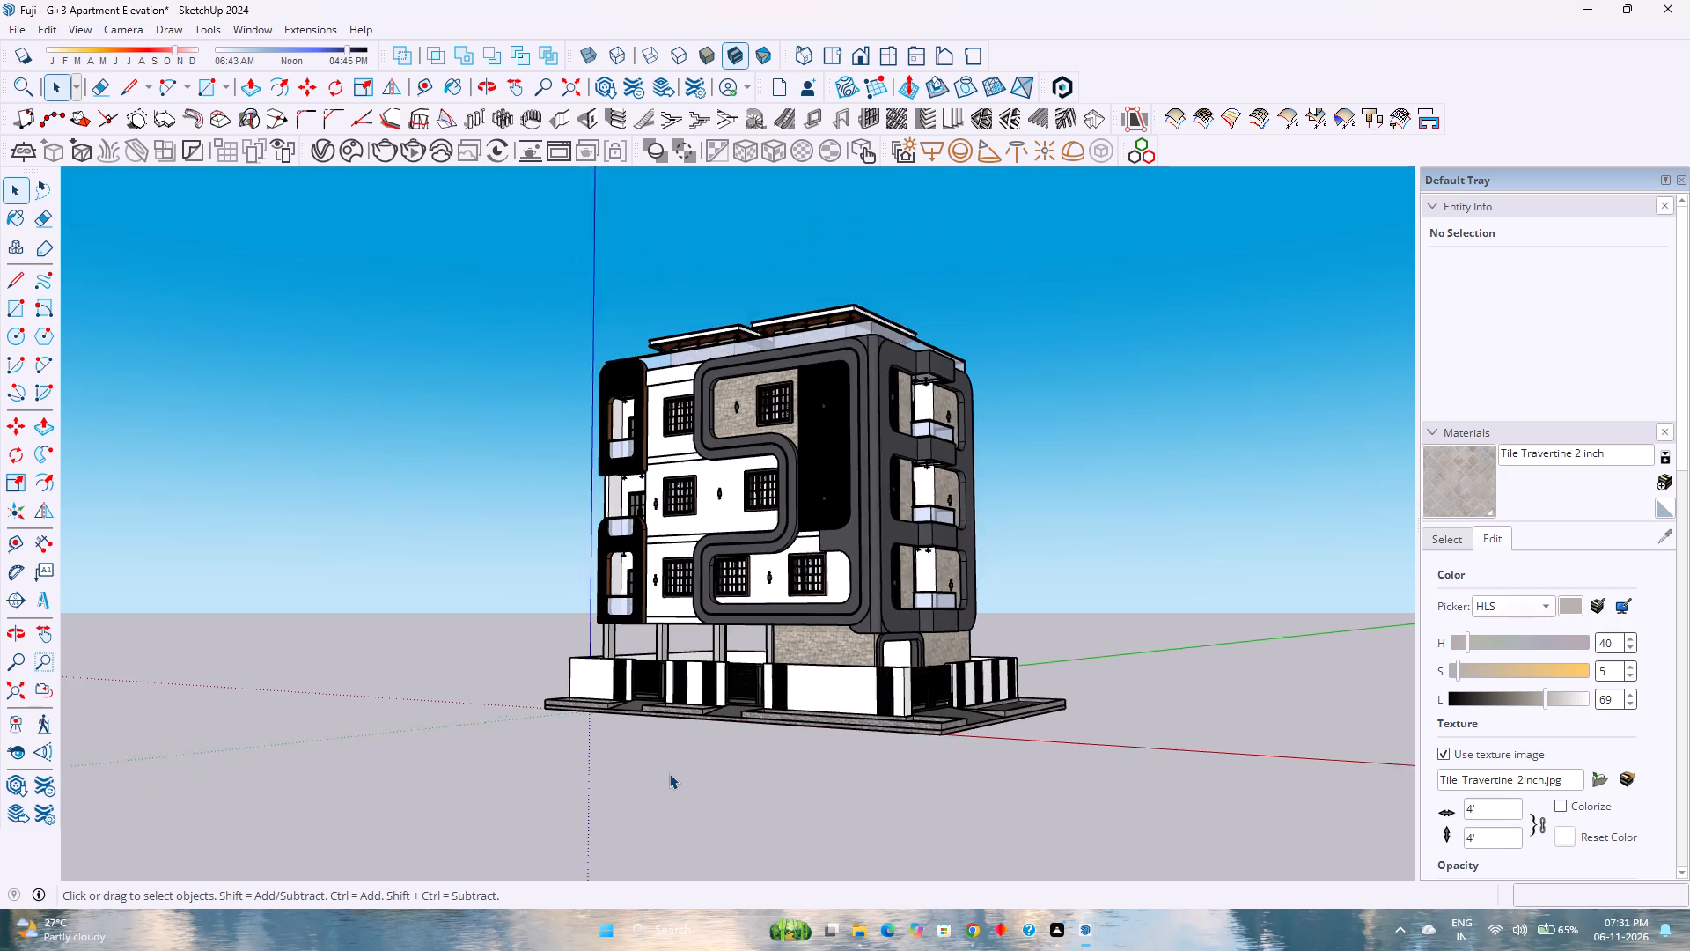
pyautogui.scroll(4, 669, 773)
pyautogui.scroll(-4, 669, 773)
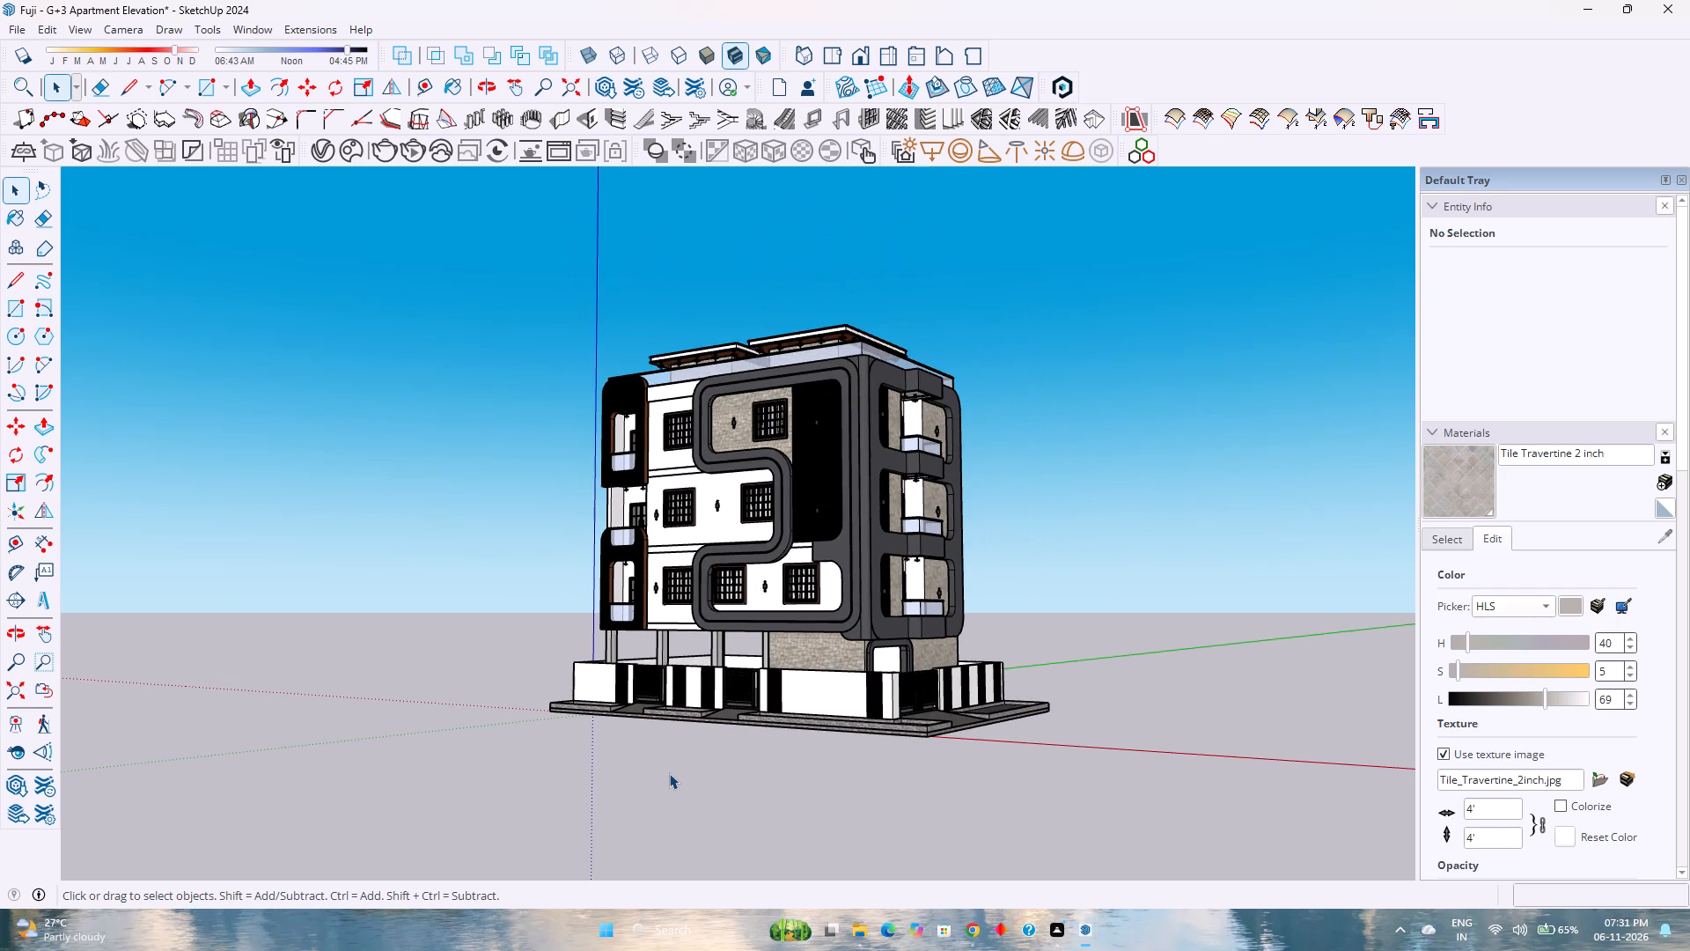
pyautogui.scroll(-3, 669, 773)
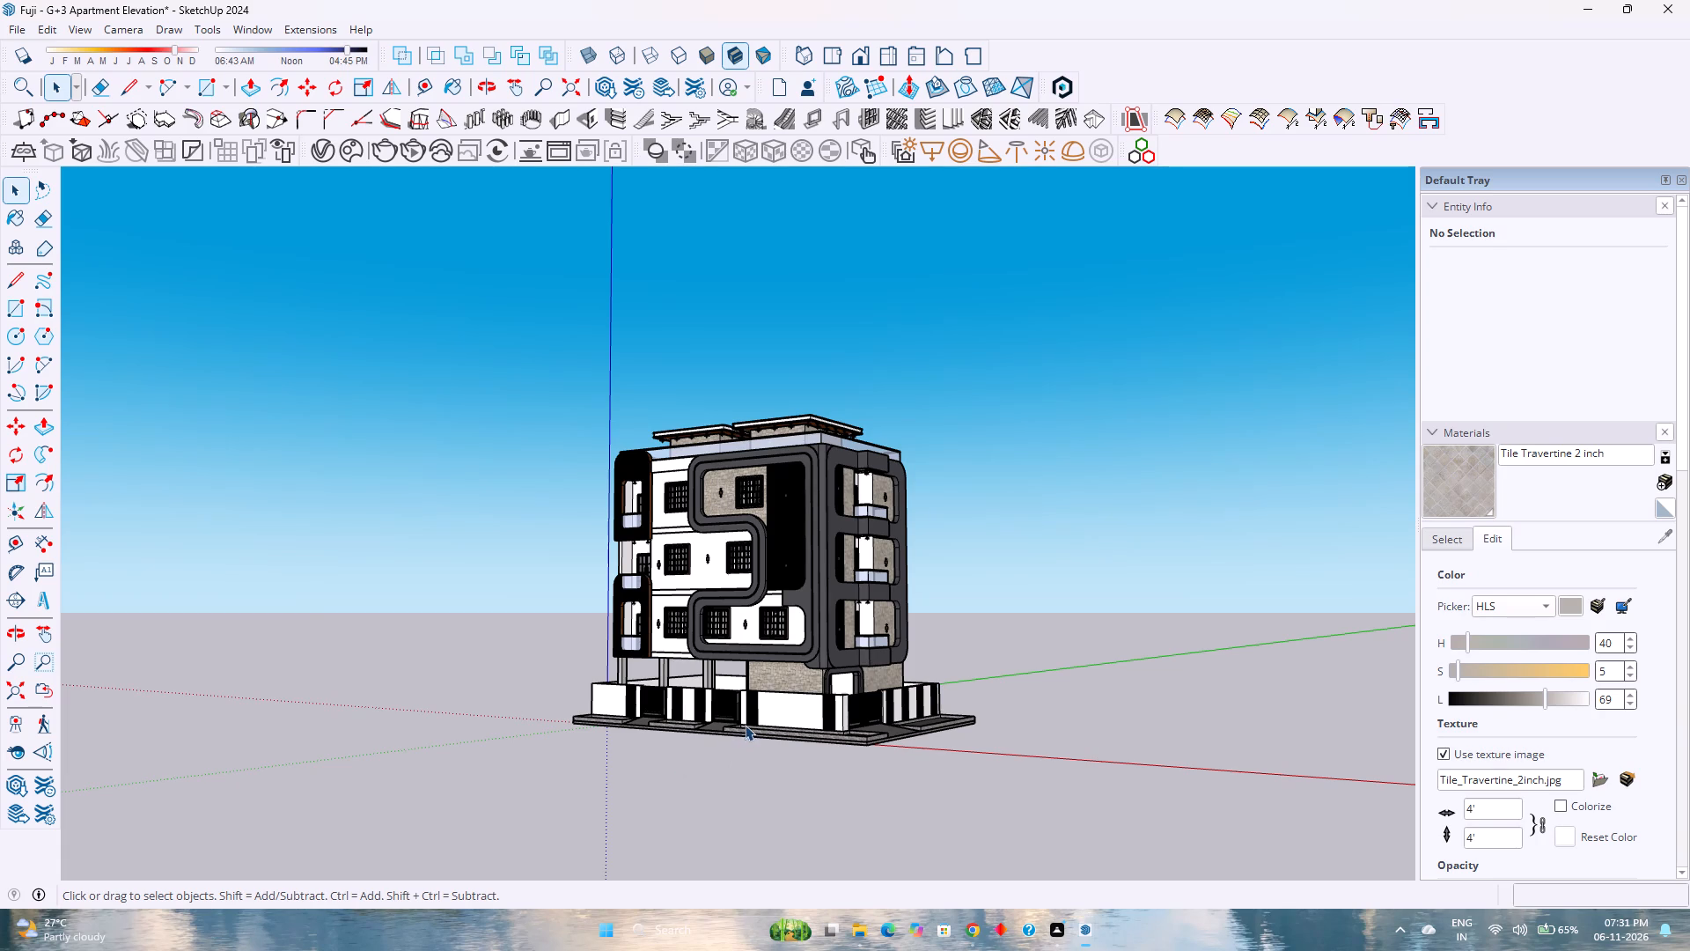
pyautogui.scroll(3, 745, 725)
pyautogui.scroll(-3, 745, 725)
pyautogui.scroll(2, 745, 726)
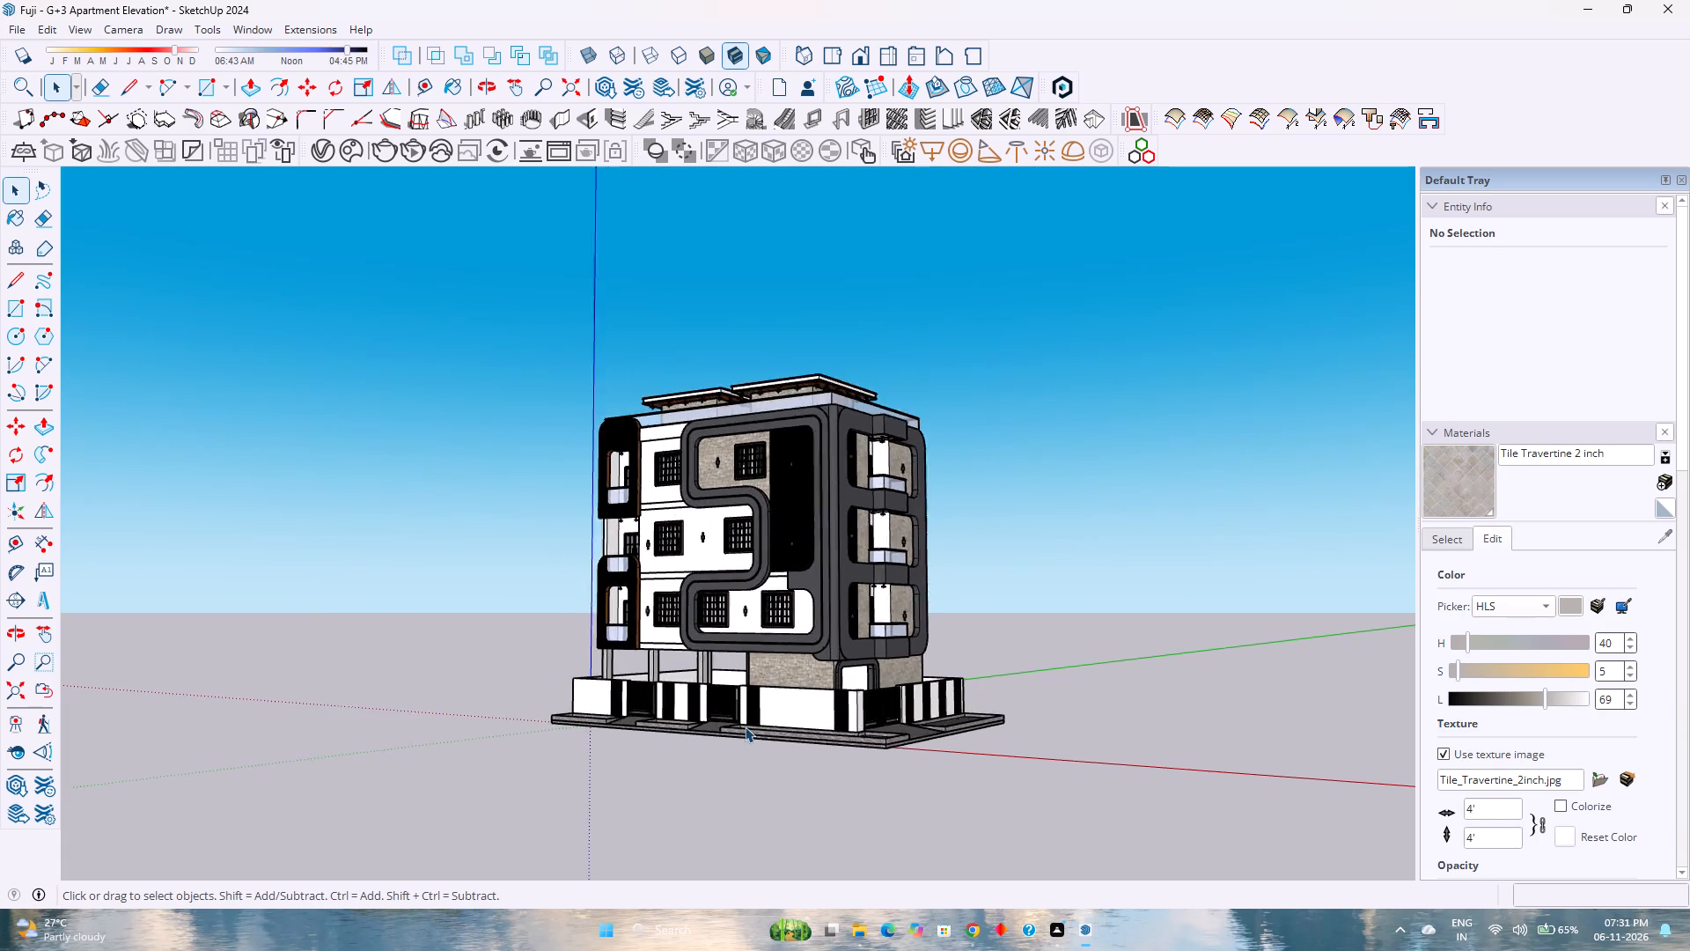
pyautogui.scroll(1, 745, 726)
pyautogui.scroll(-6, 745, 726)
pyautogui.scroll(3, 826, 774)
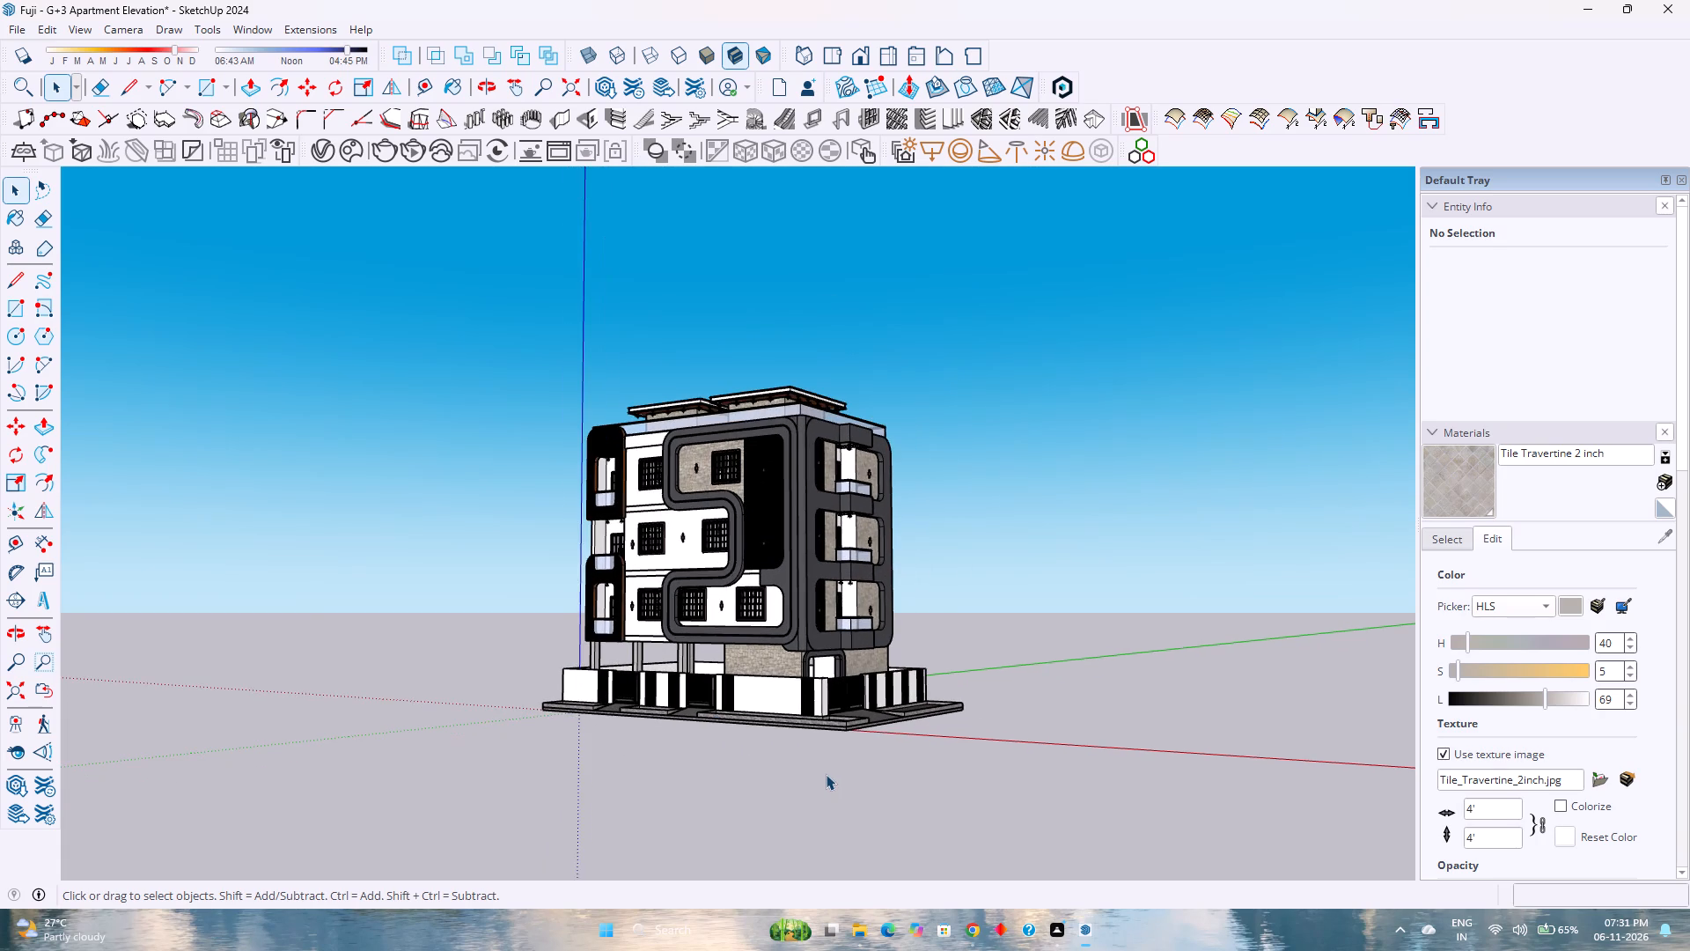
pyautogui.scroll(5, 826, 774)
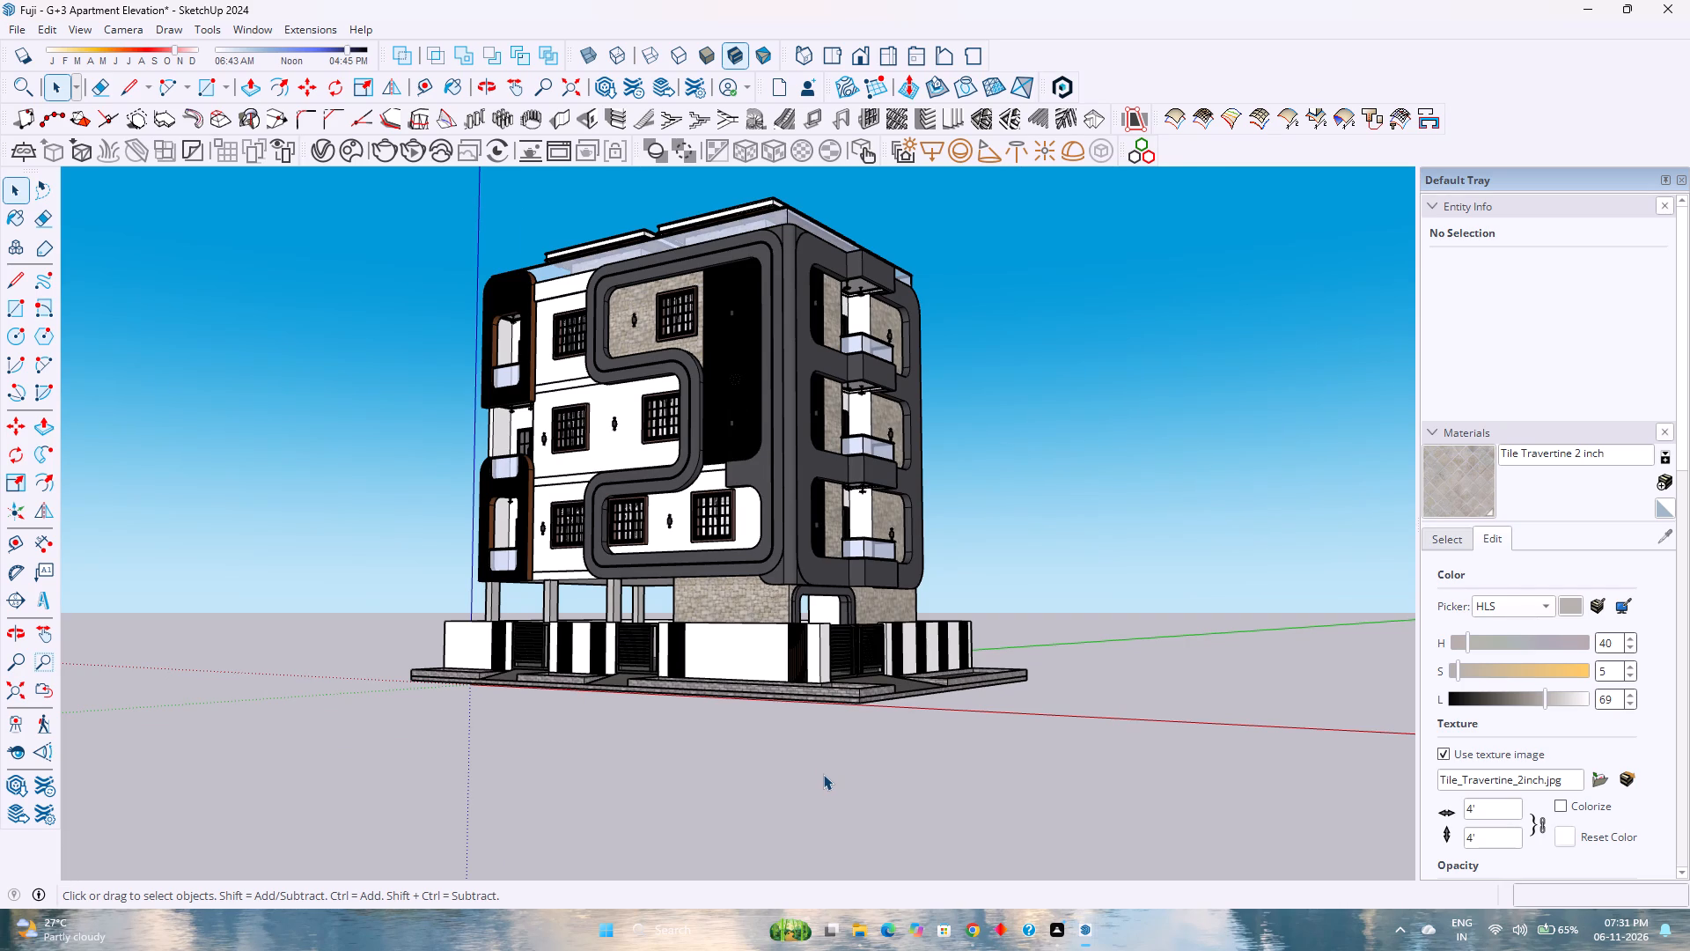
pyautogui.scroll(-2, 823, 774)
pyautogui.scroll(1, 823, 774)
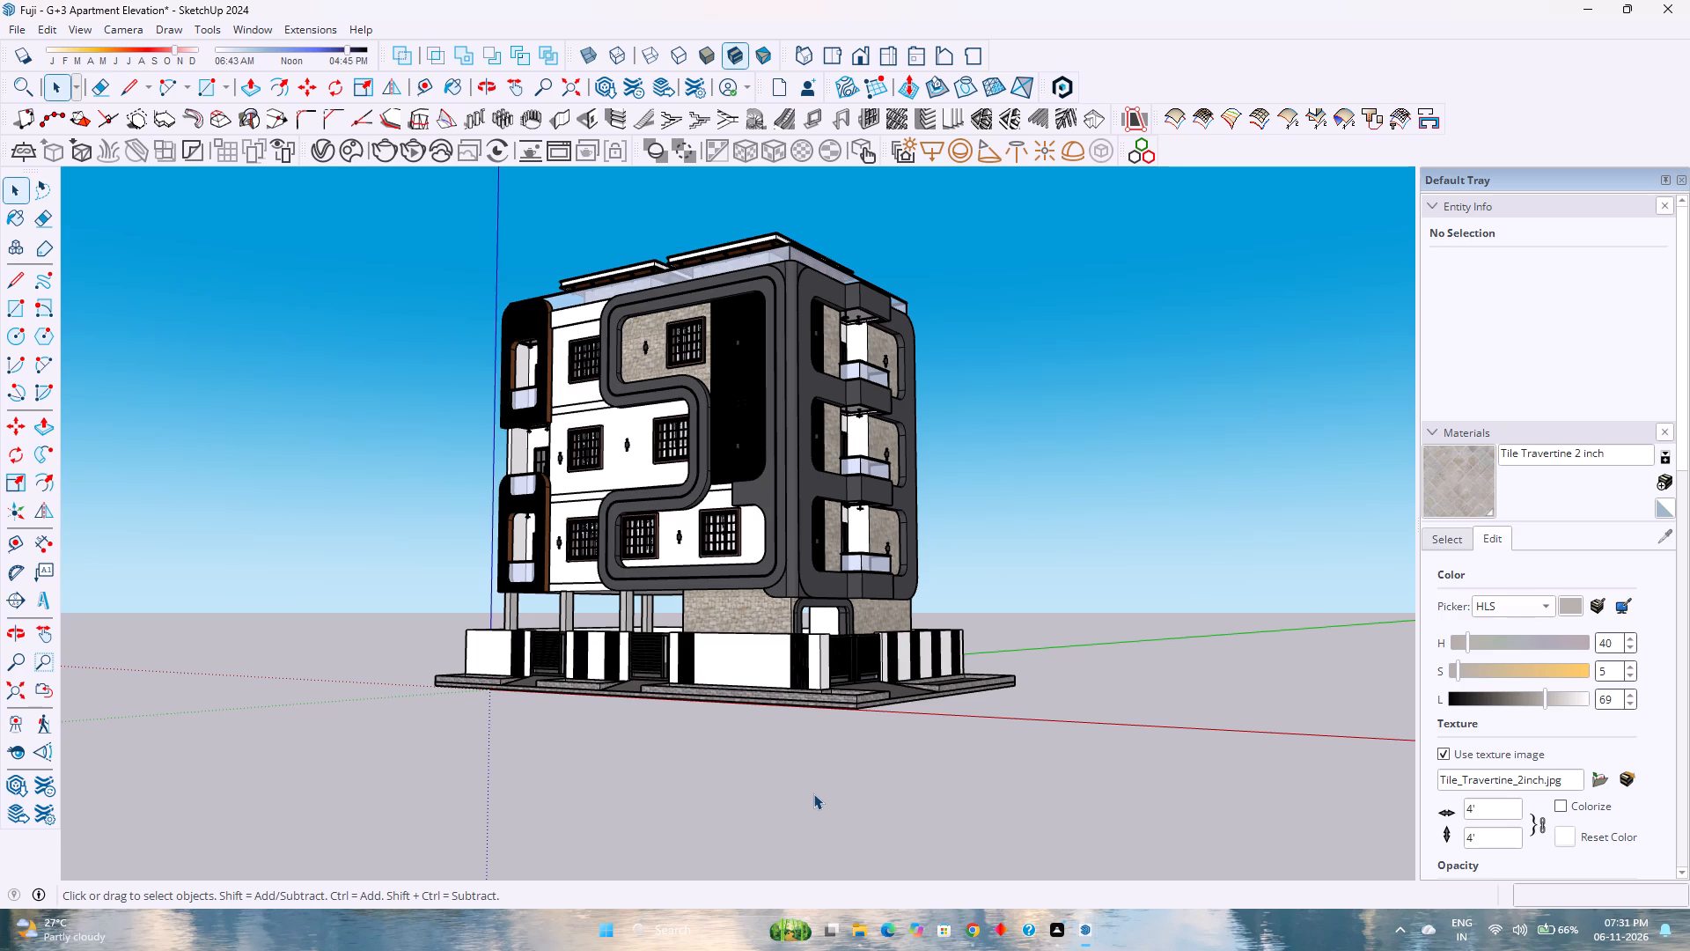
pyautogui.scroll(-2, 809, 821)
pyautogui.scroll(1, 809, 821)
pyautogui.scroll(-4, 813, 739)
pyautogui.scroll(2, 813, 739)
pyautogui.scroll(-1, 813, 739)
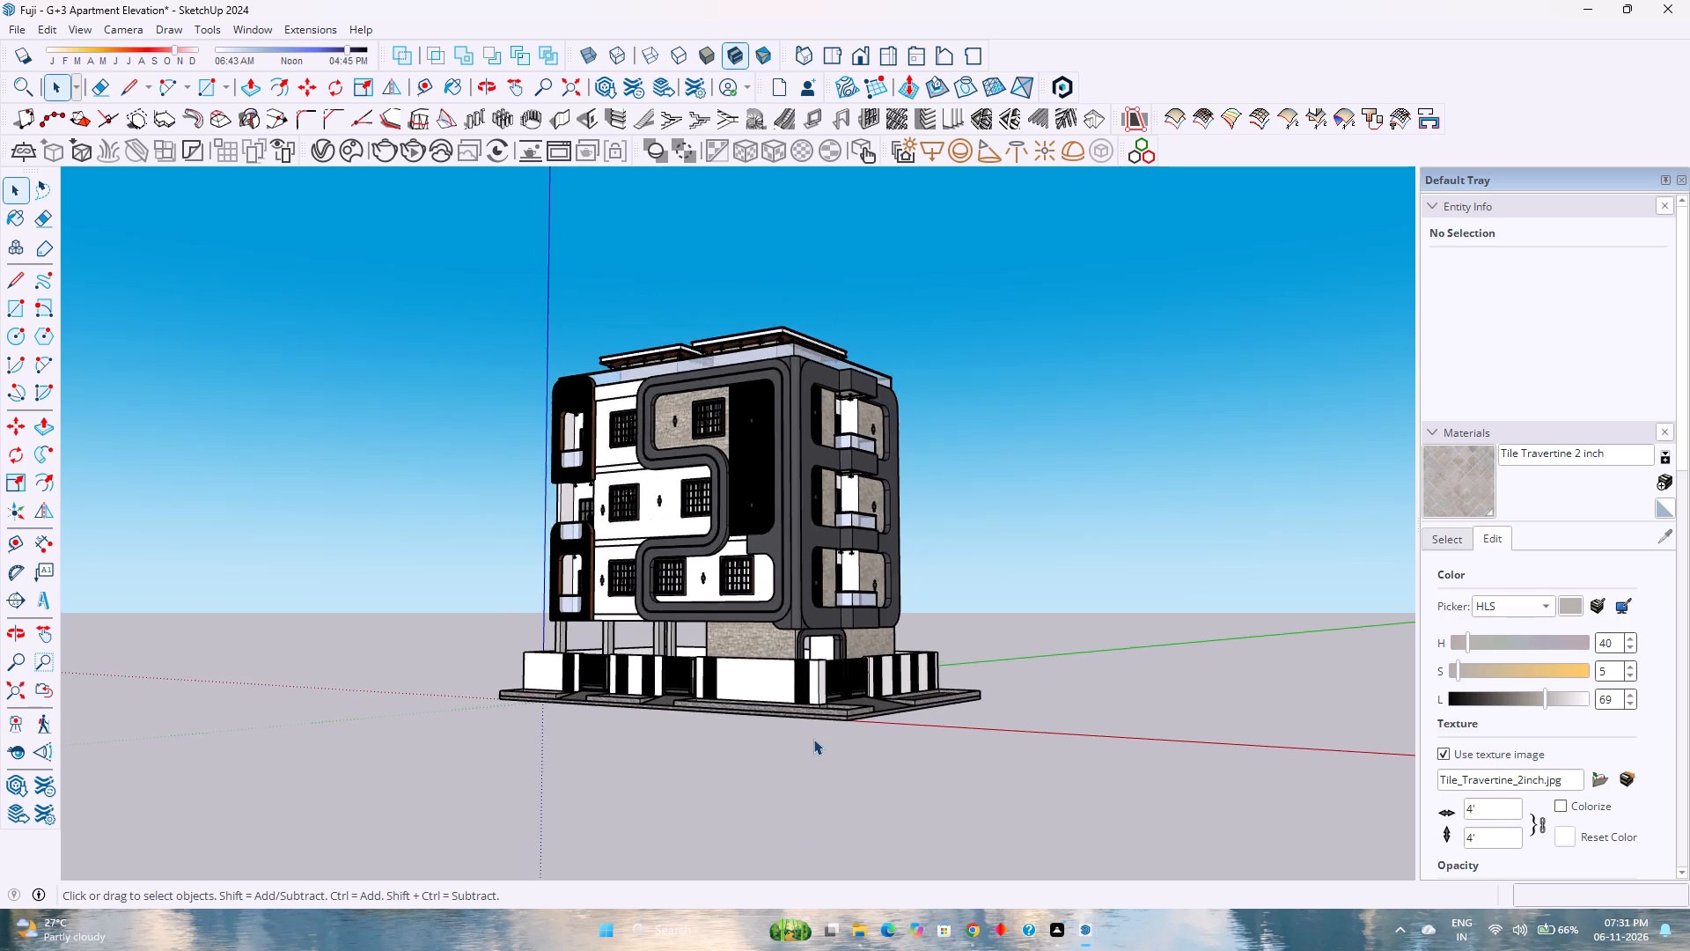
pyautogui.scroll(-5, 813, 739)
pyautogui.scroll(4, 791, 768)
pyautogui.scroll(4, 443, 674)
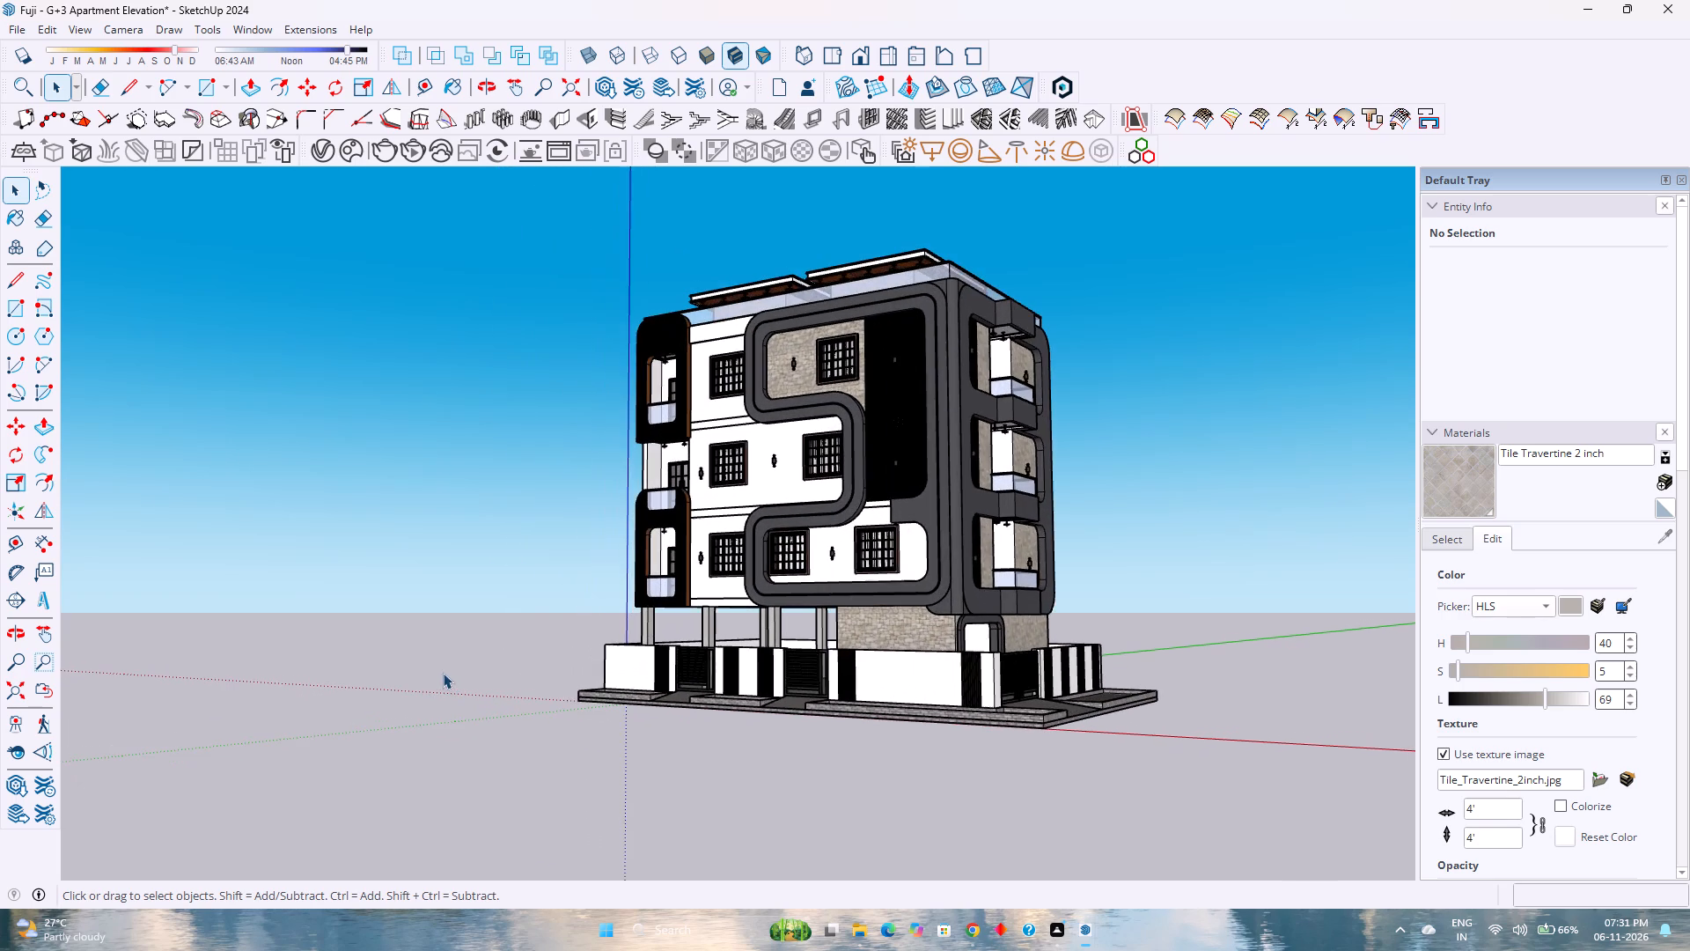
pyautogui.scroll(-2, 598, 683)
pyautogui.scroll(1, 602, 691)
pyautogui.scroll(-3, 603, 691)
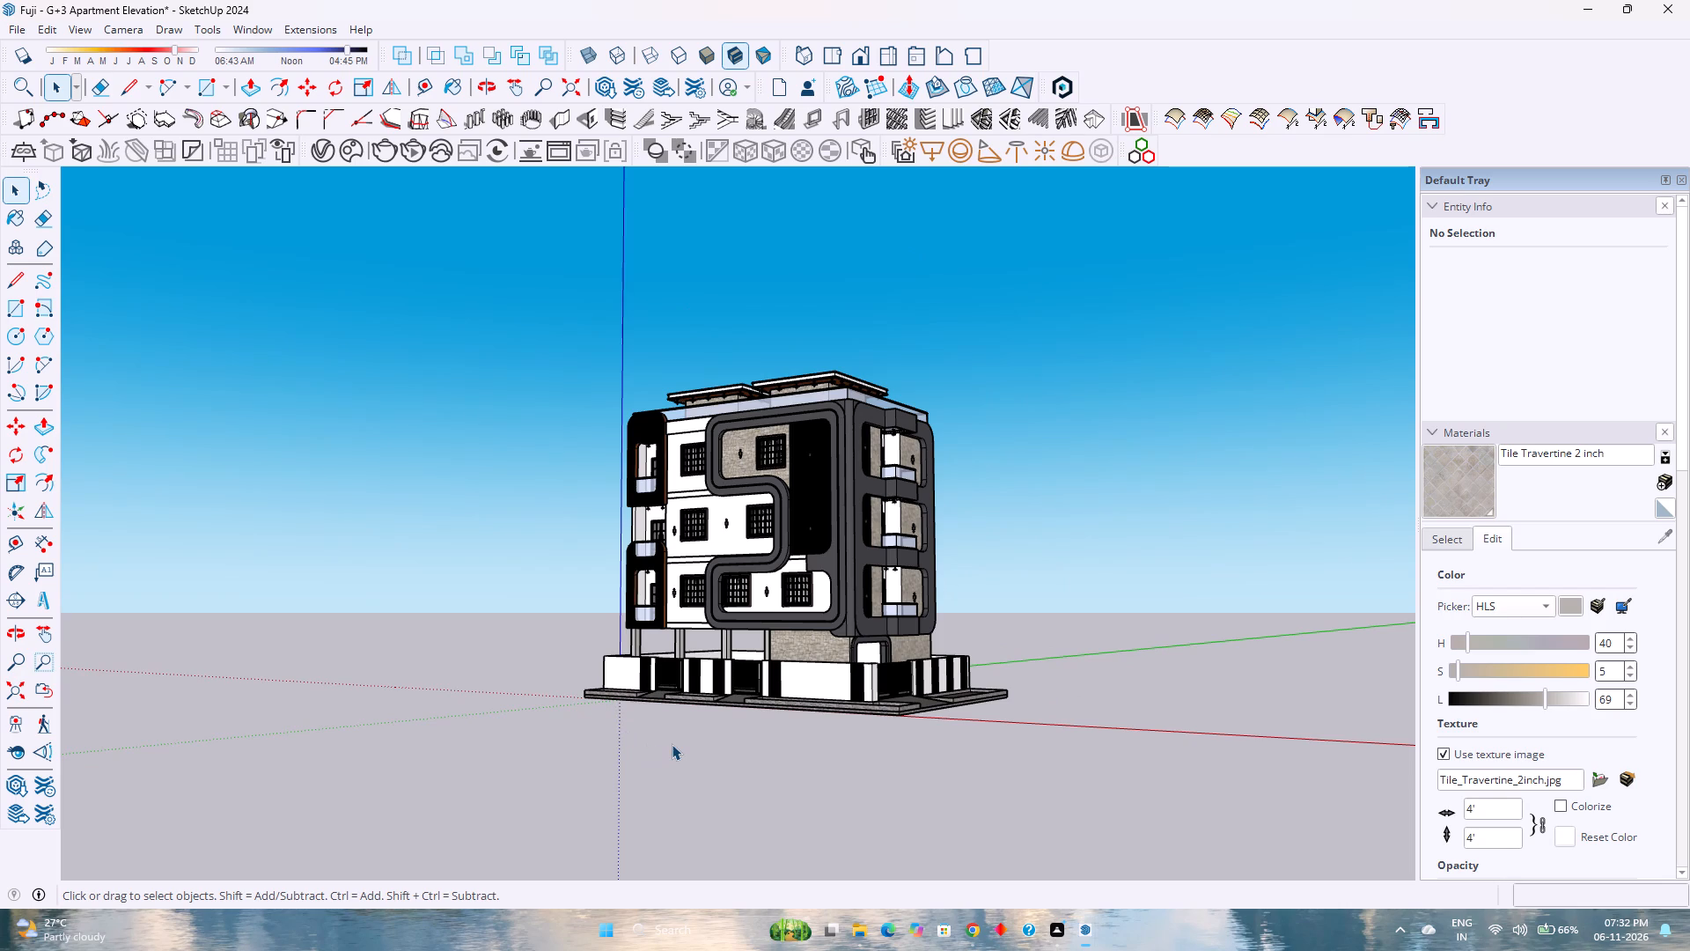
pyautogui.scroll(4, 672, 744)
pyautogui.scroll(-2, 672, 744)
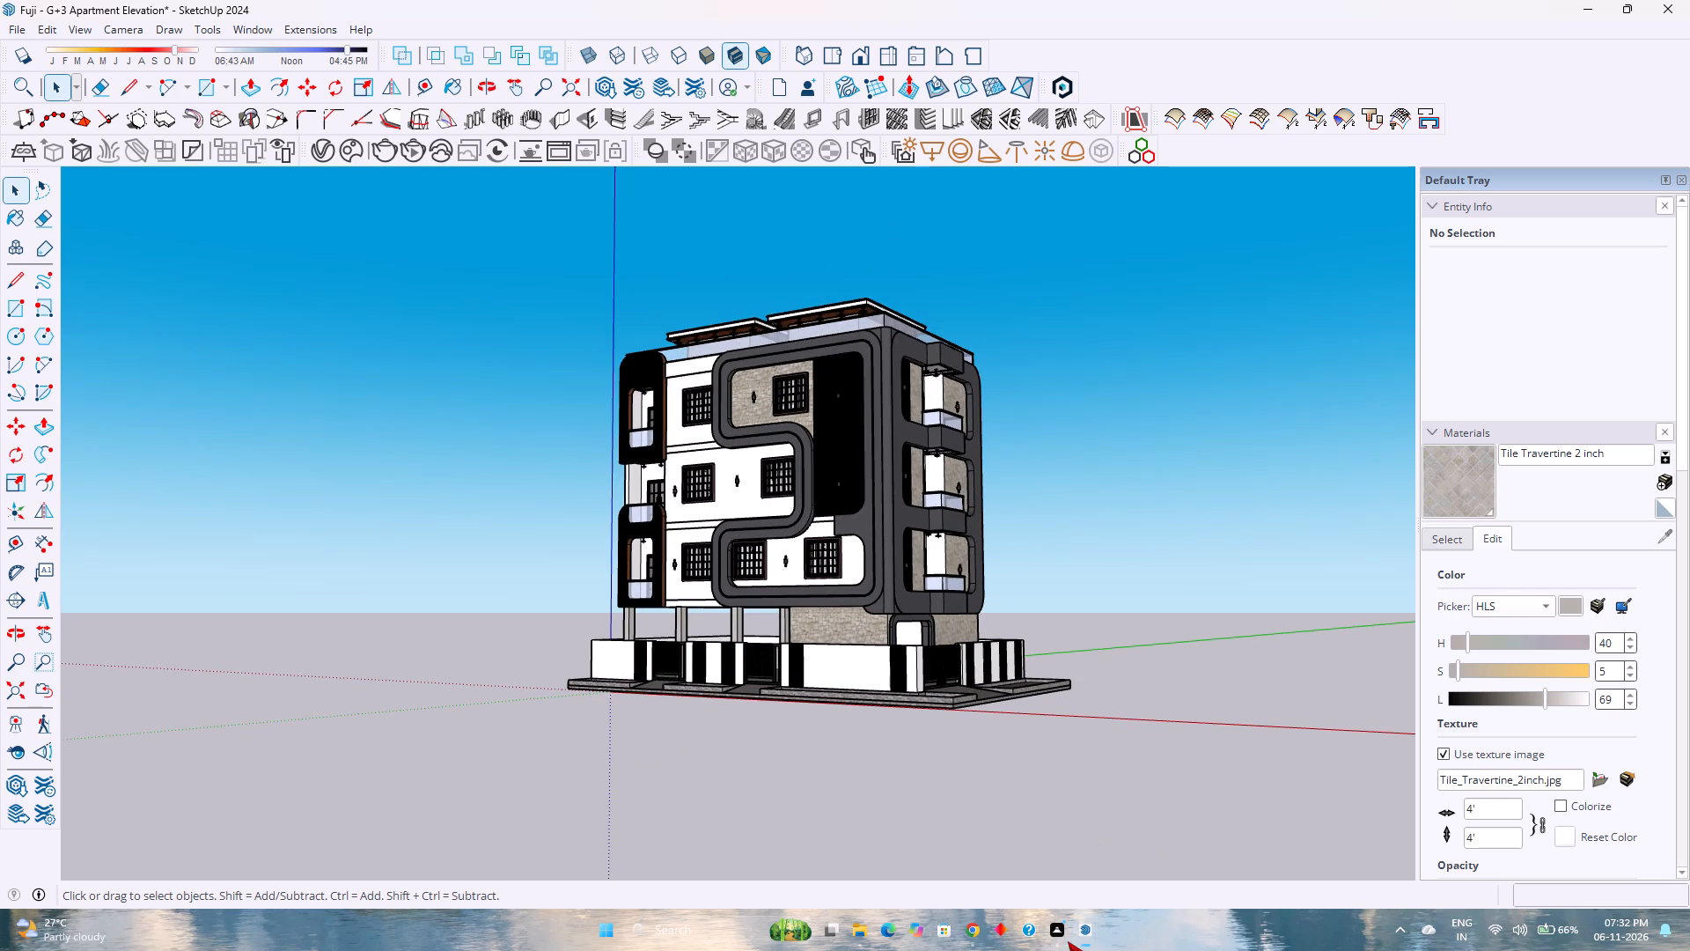
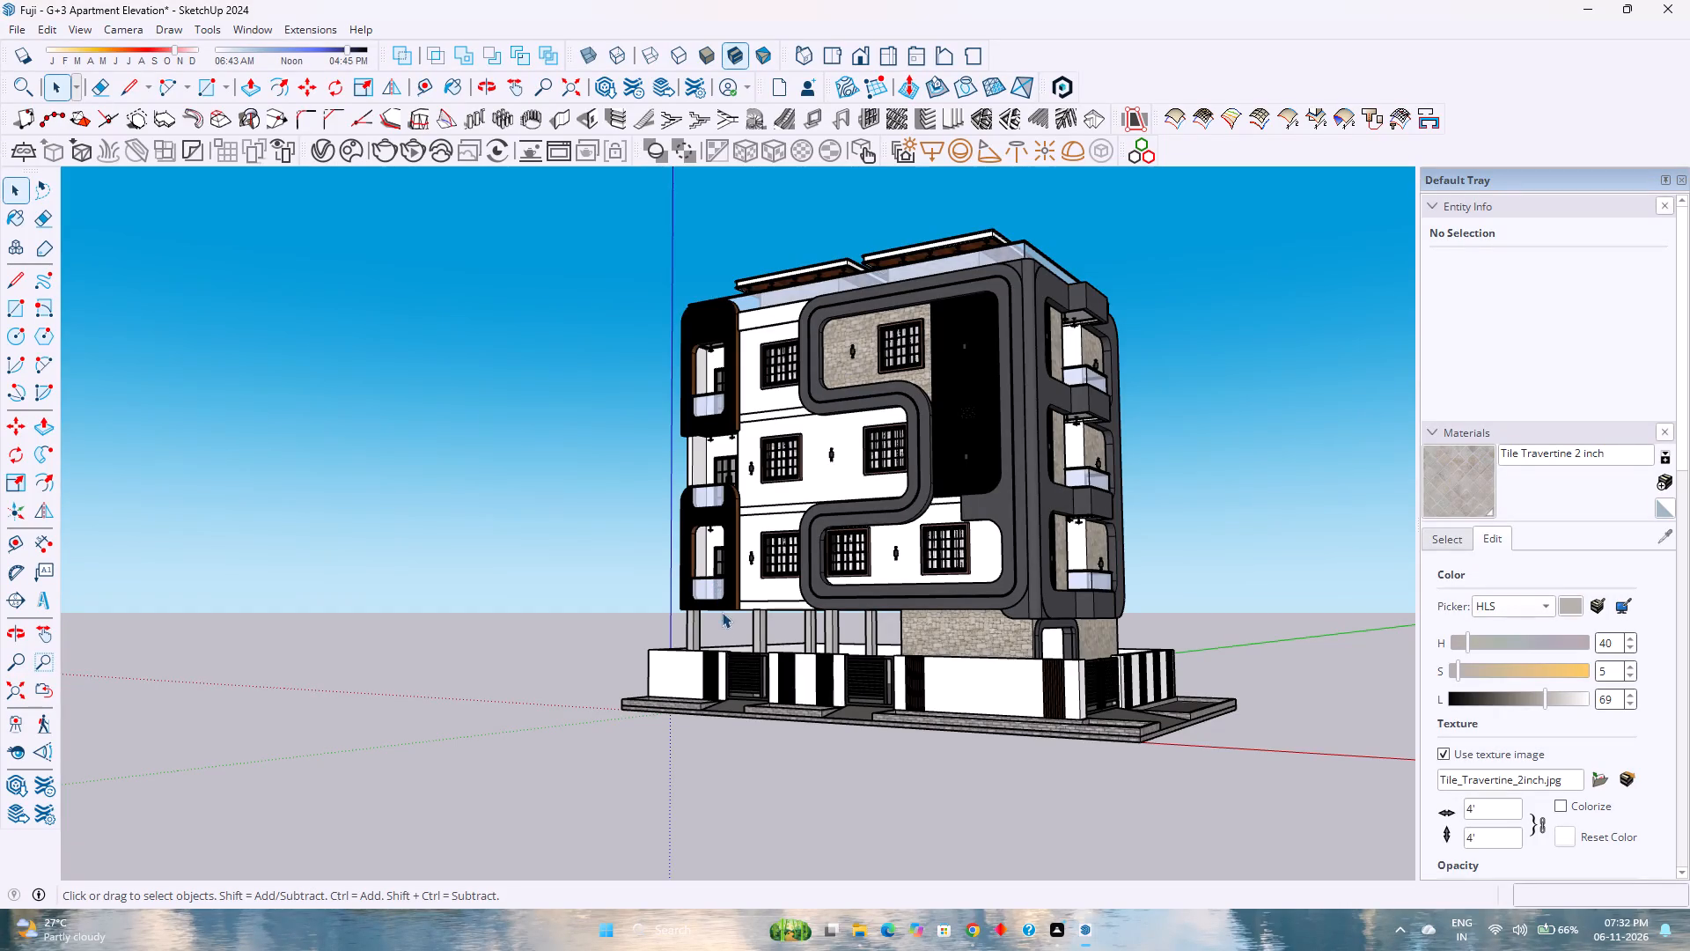
# Examine the whole apartment building from the front corner, from far away and closer at its compound wall and lower floors.
pyautogui.scroll(-2, 732, 654)
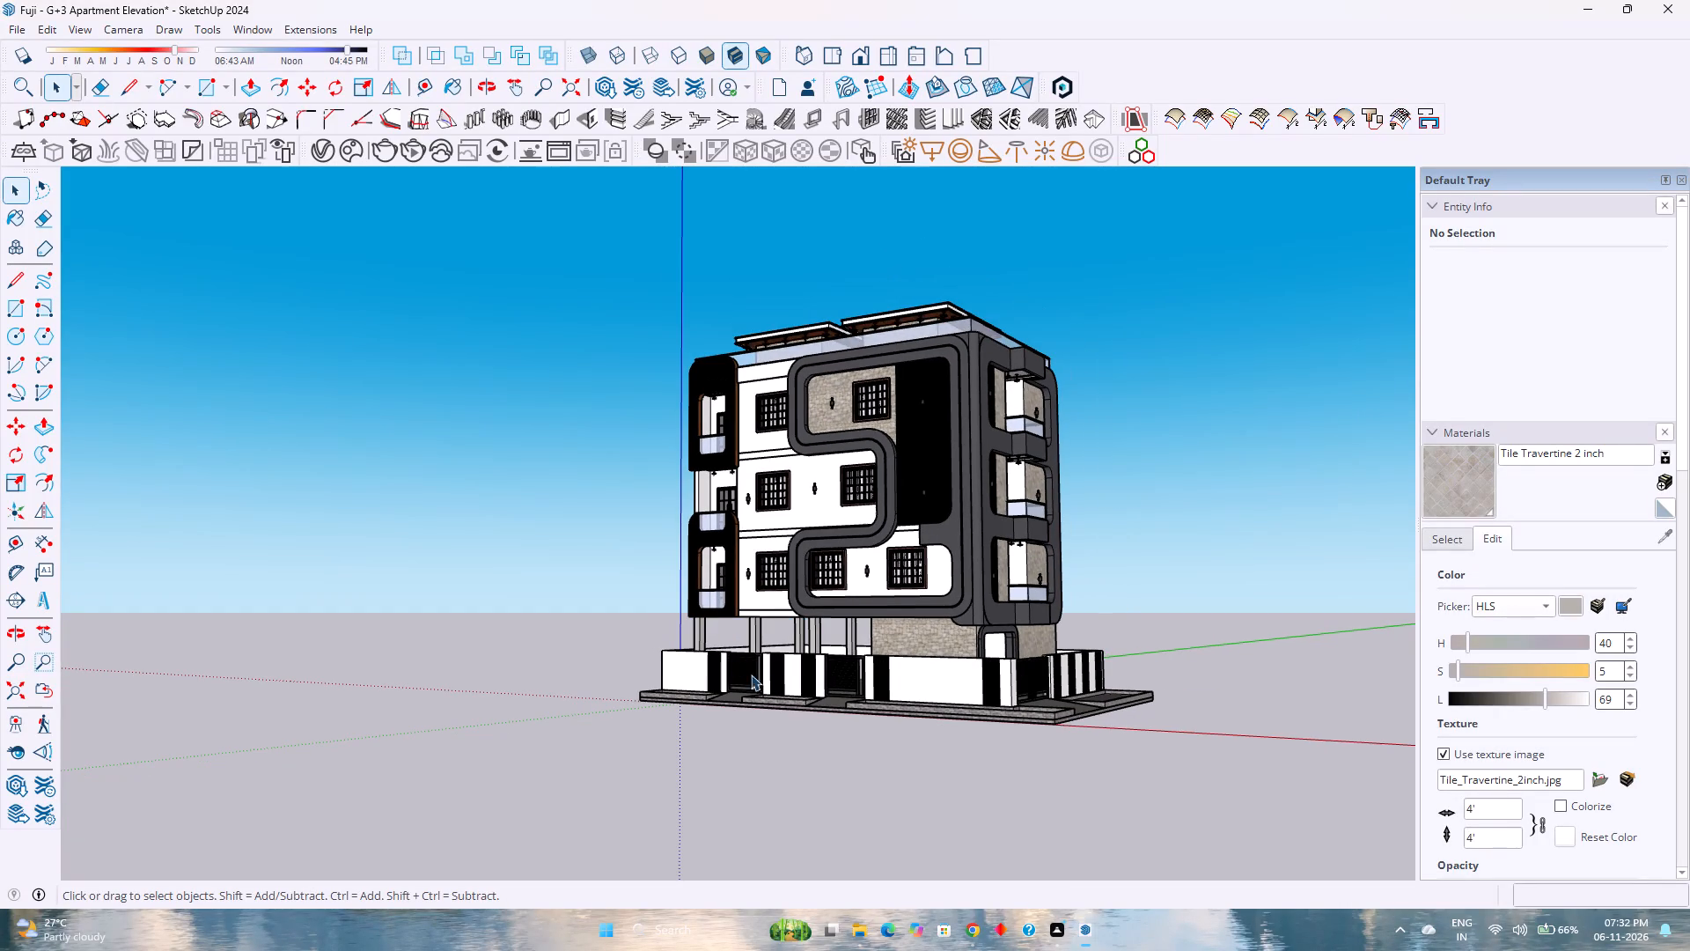
pyautogui.scroll(-1, 973, 730)
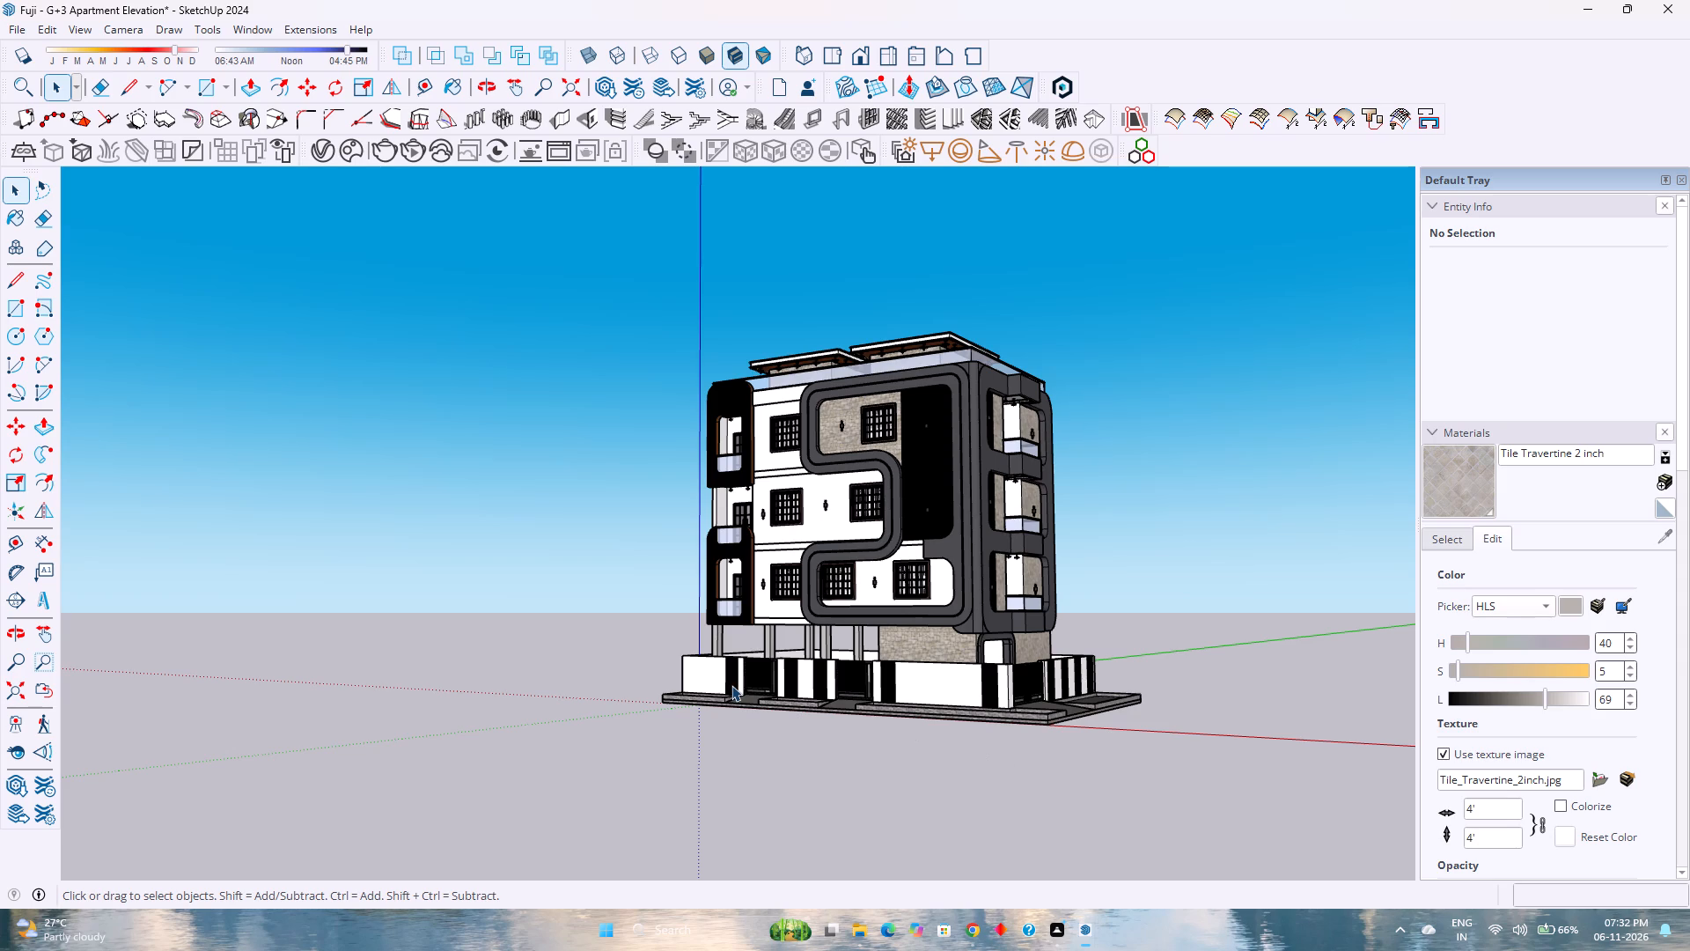
pyautogui.scroll(-3, 1072, 843)
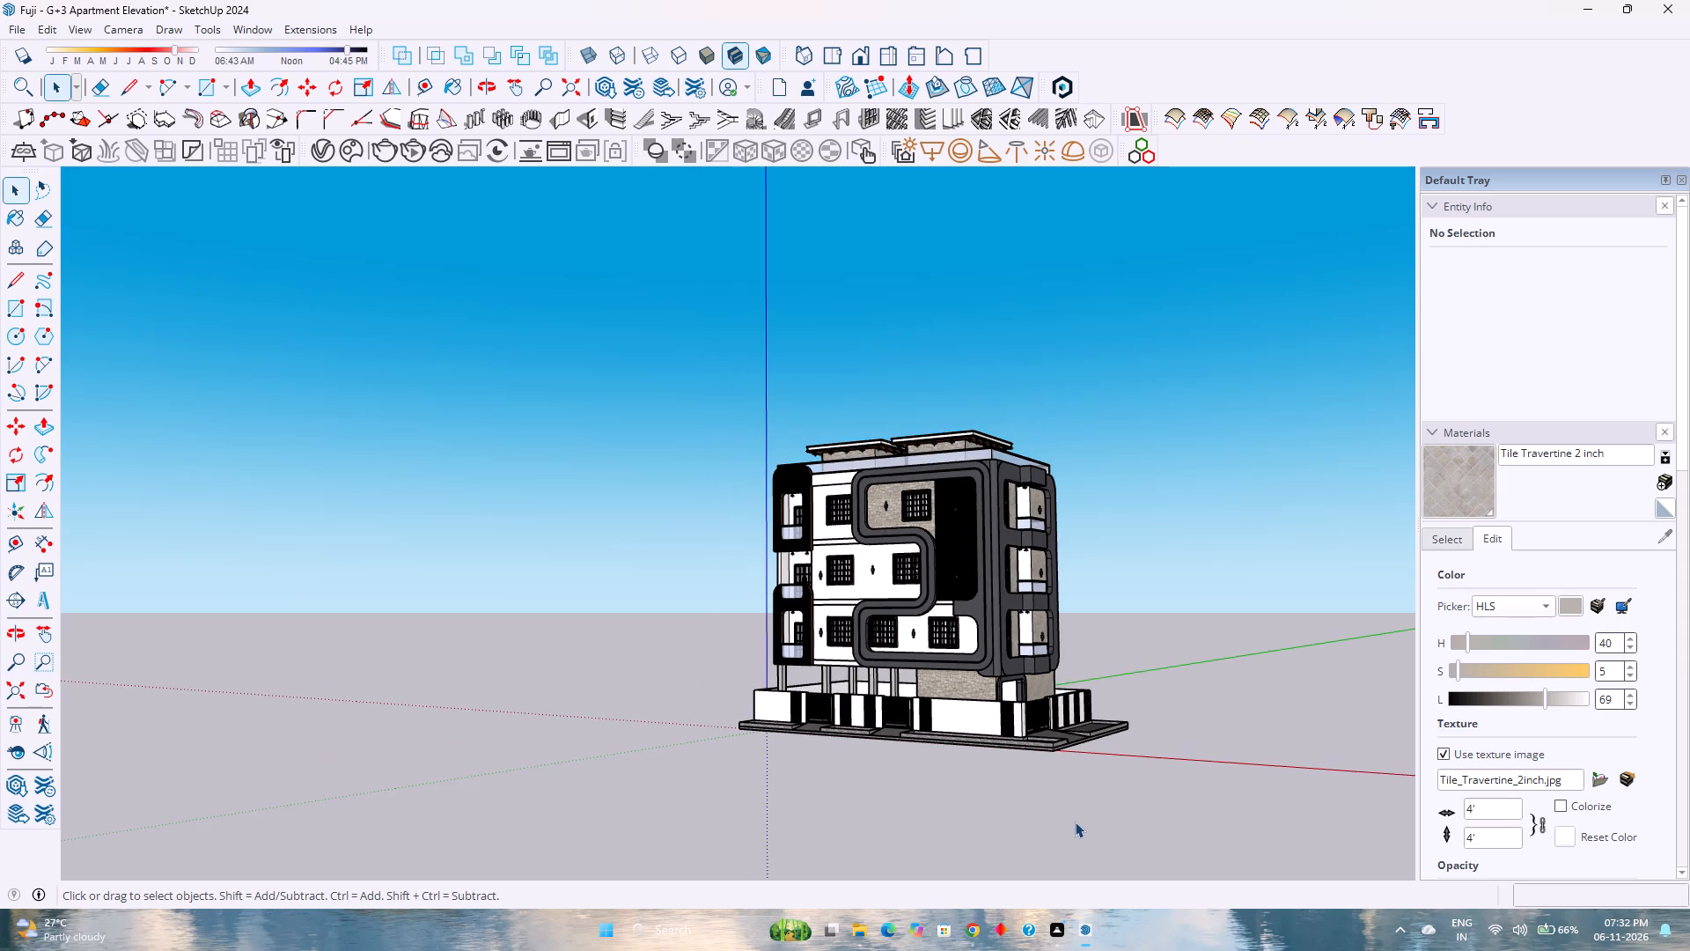
pyautogui.scroll(1, 1104, 773)
pyautogui.scroll(6, 939, 607)
pyautogui.scroll(3, 1224, 747)
pyautogui.scroll(-1, 1200, 734)
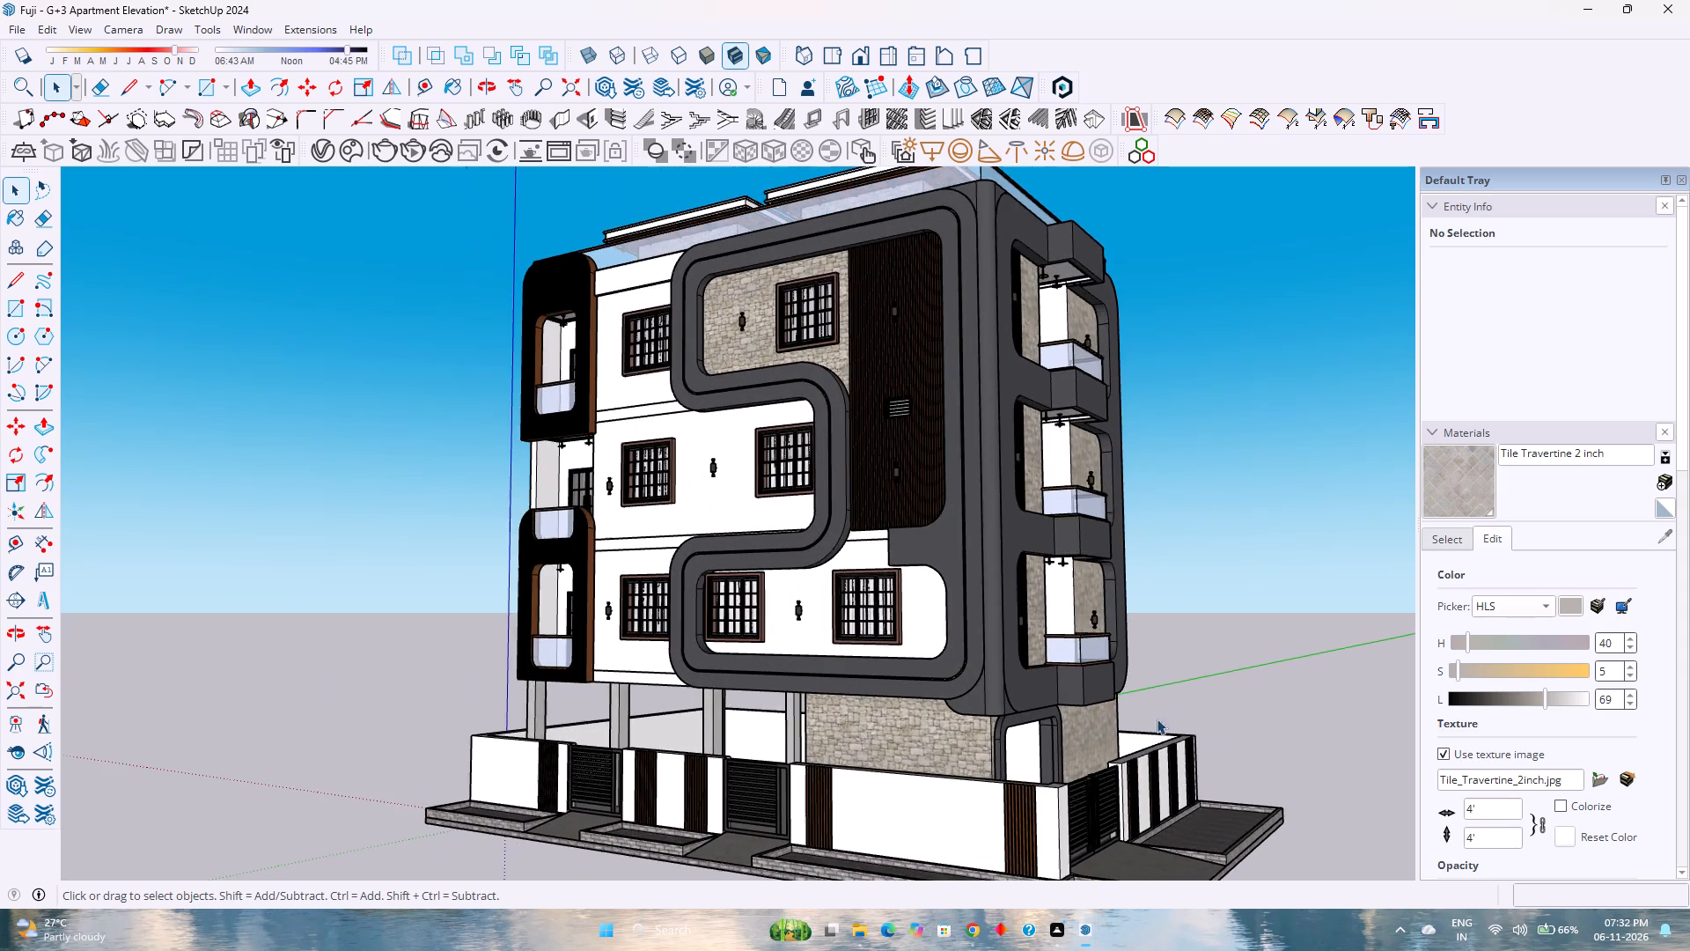
pyautogui.scroll(-7, 1157, 719)
pyautogui.scroll(6, 1109, 829)
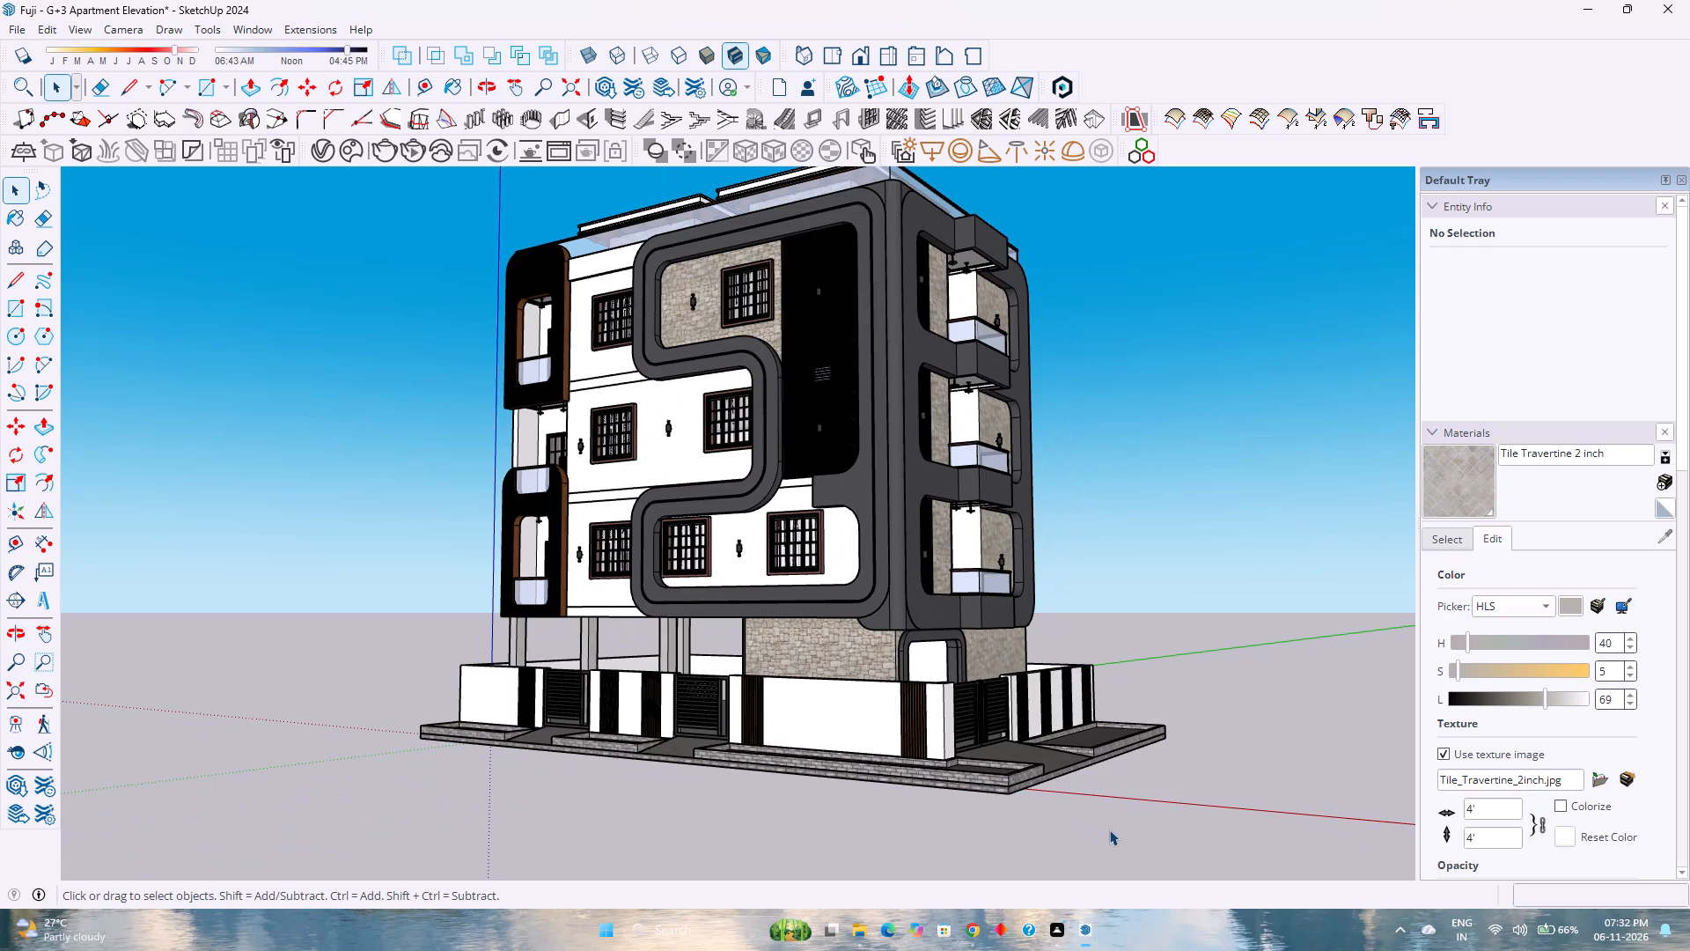
pyautogui.scroll(3, 1109, 829)
pyautogui.scroll(-3, 1109, 829)
pyautogui.scroll(4, 1109, 829)
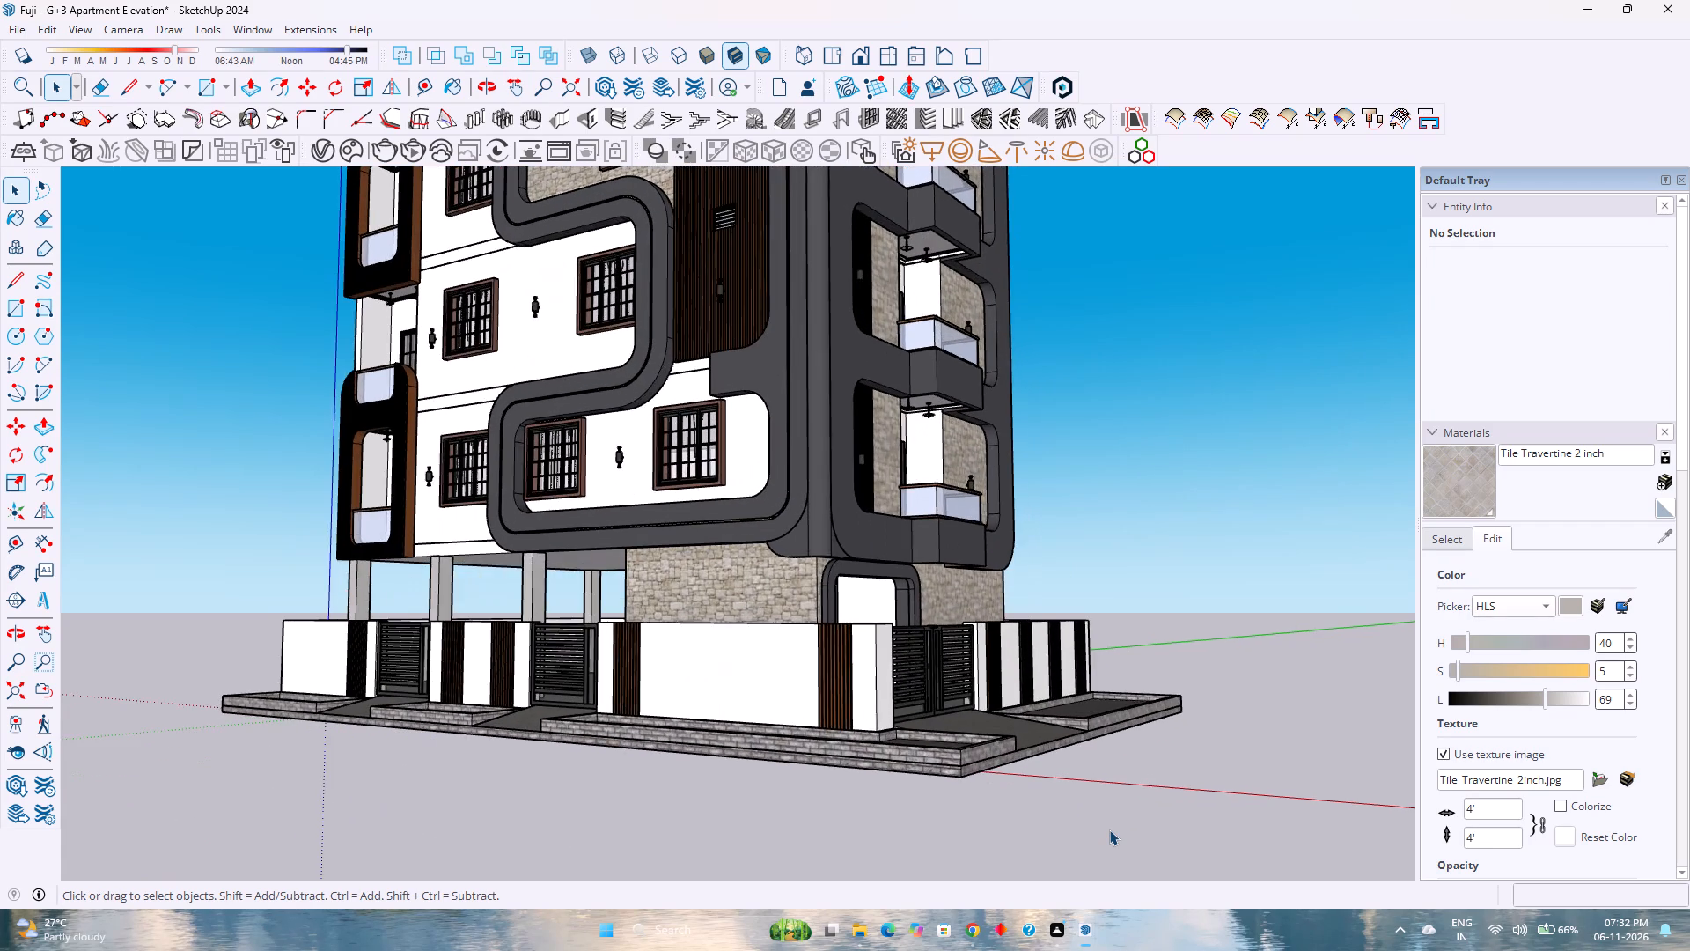
pyautogui.scroll(-3, 1109, 829)
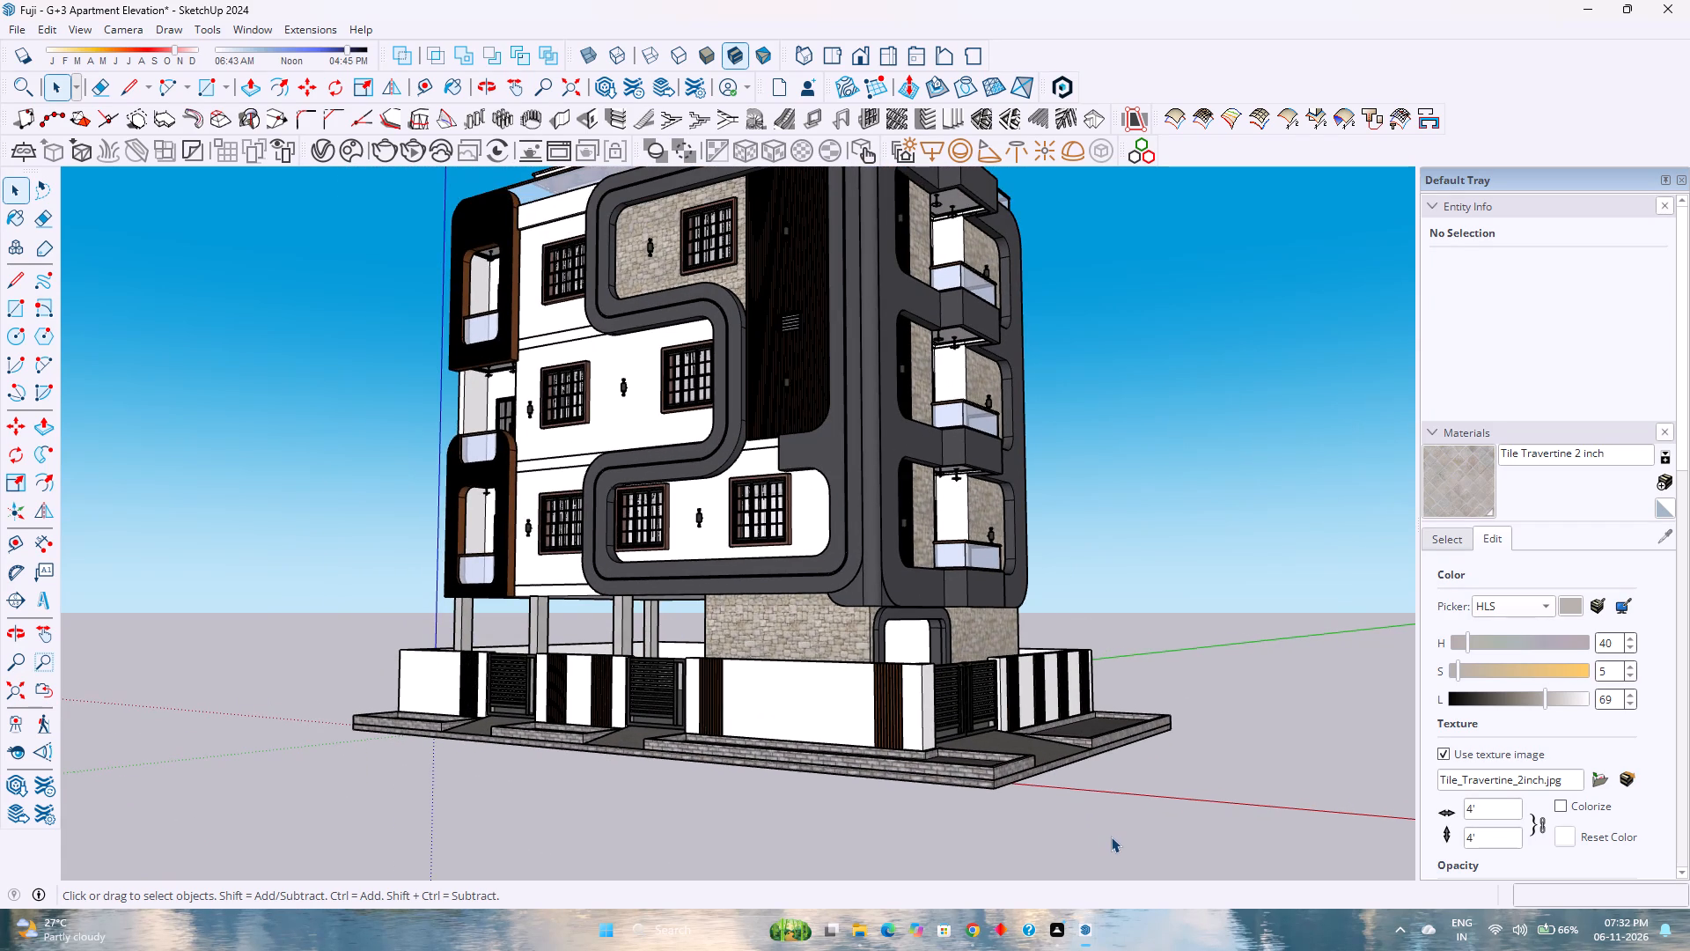
pyautogui.scroll(-2, 1113, 858)
pyautogui.scroll(2, 1113, 859)
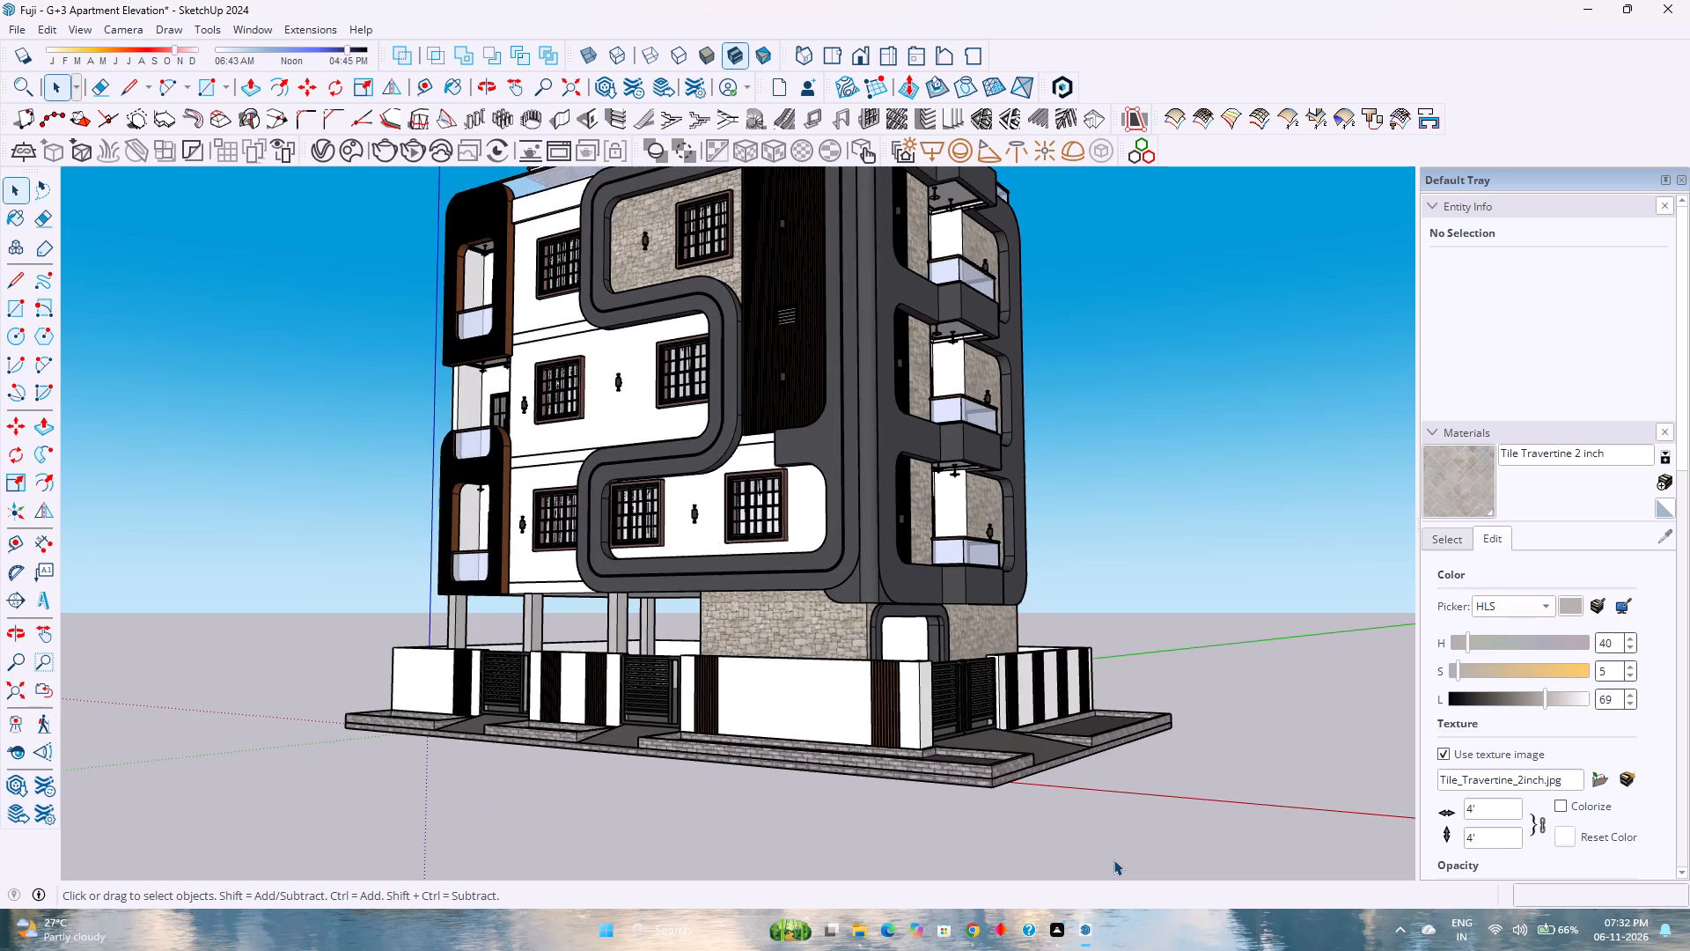
pyautogui.scroll(-3, 1085, 874)
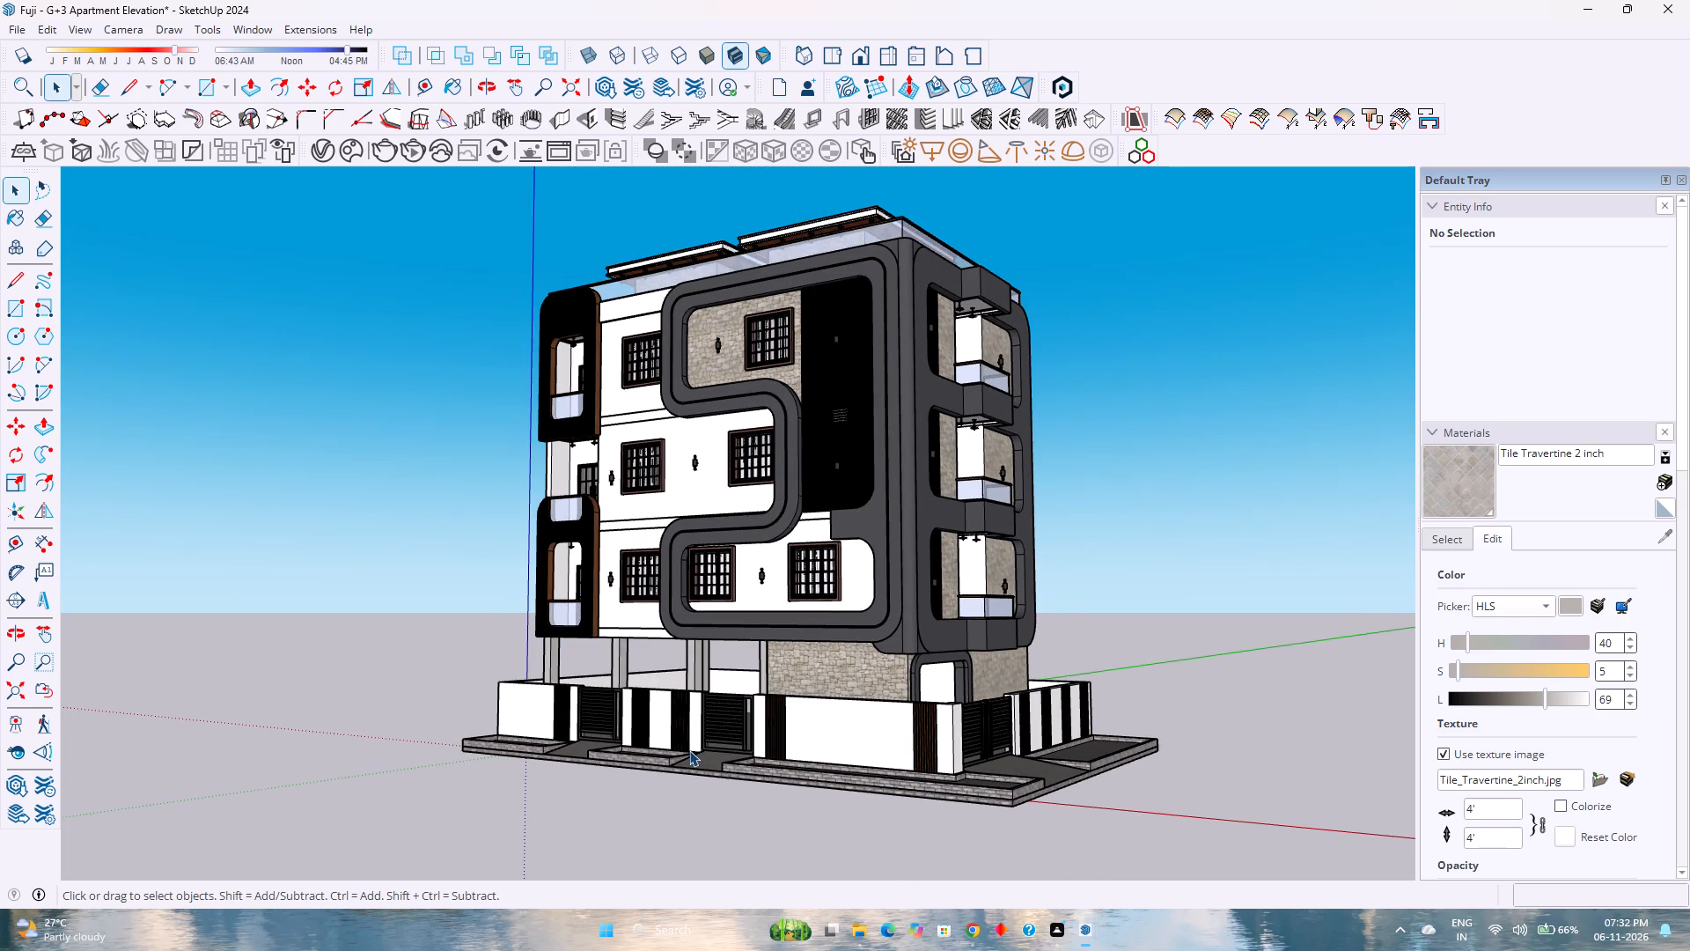
# Examine the lower floors, stone-clad base, gates and striped compound wall from the front corner at varying distances.
pyautogui.scroll(2, 690, 750)
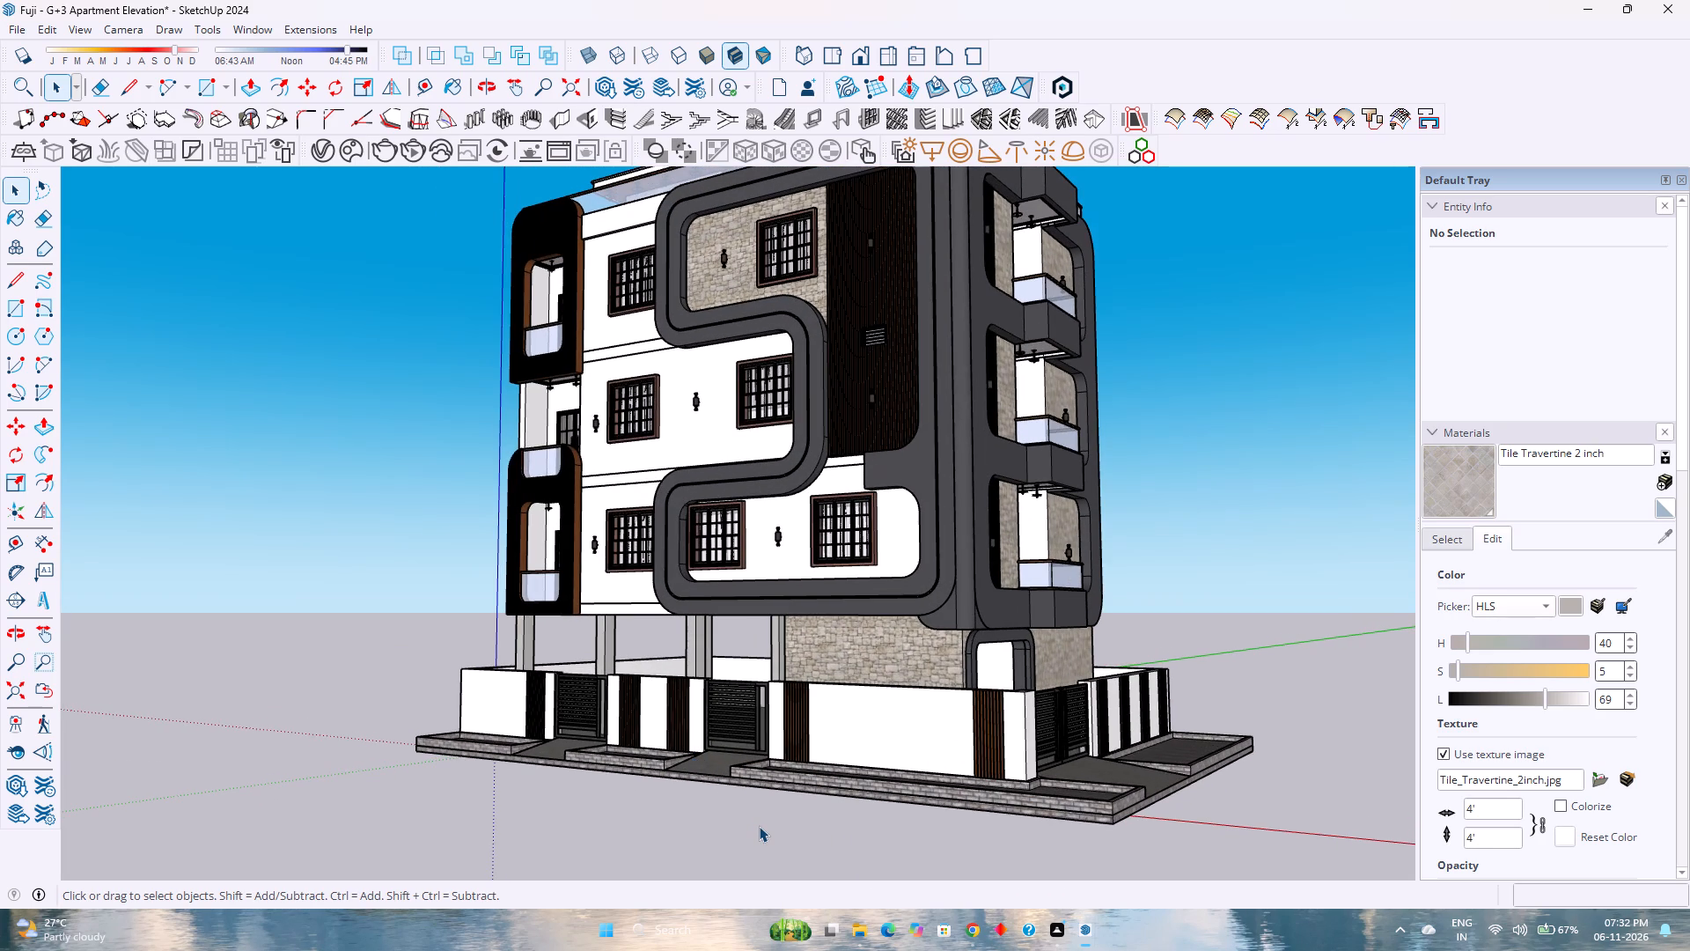
pyautogui.scroll(-2, 759, 826)
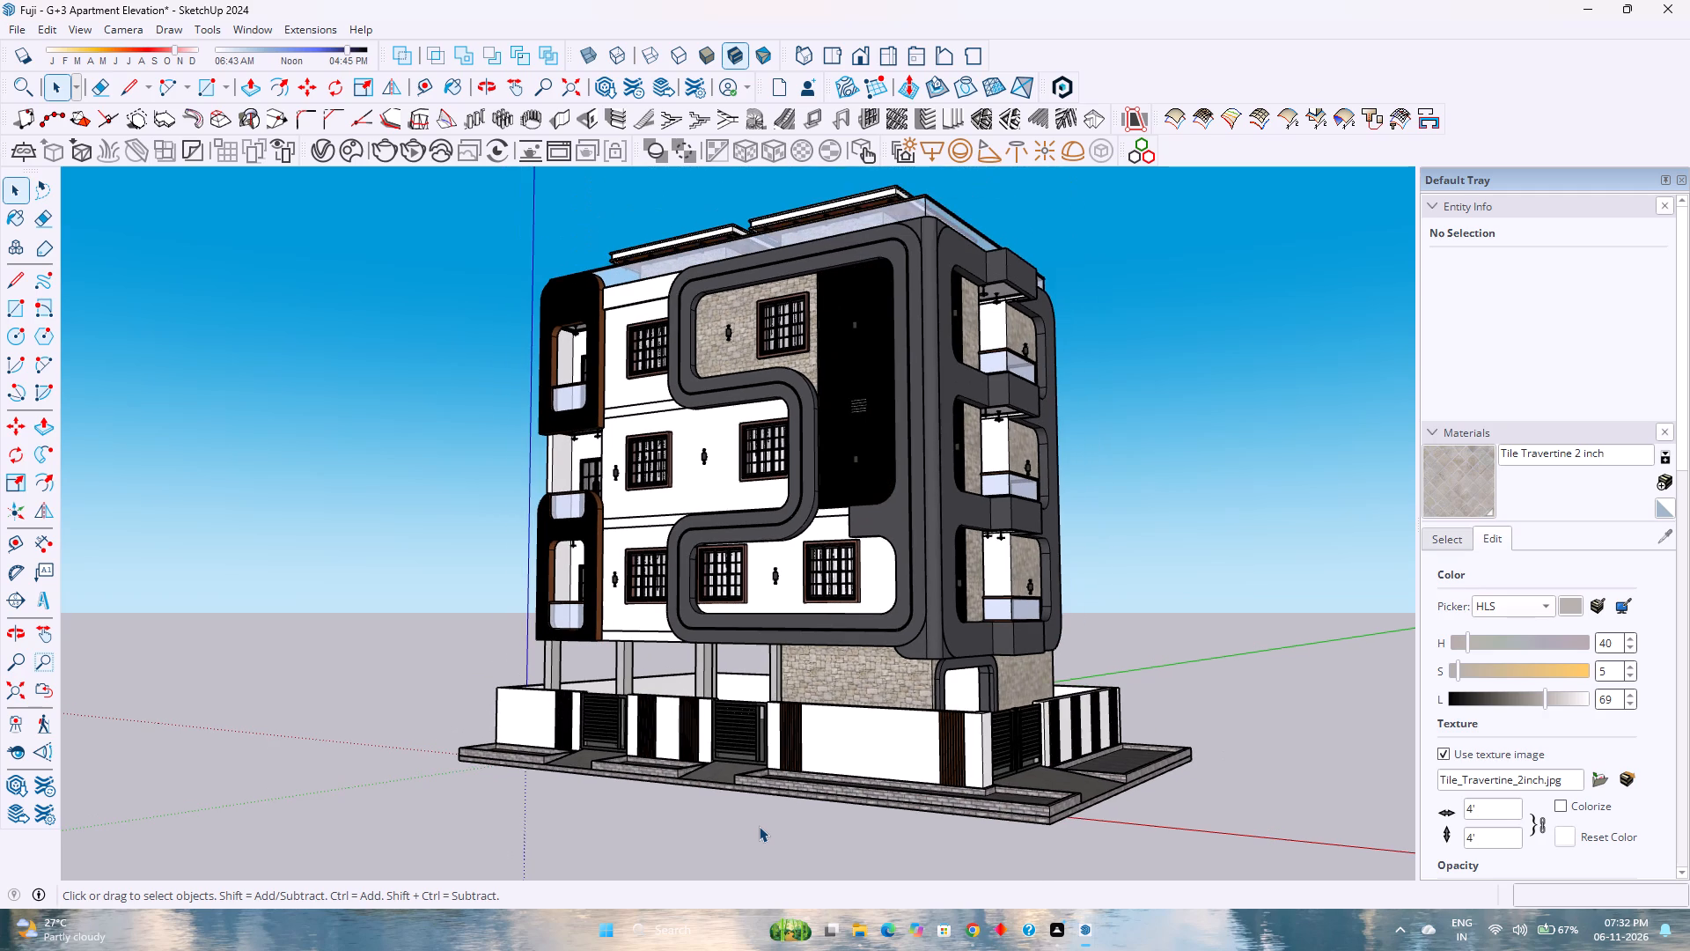
pyautogui.scroll(2, 759, 826)
pyautogui.scroll(-1, 759, 826)
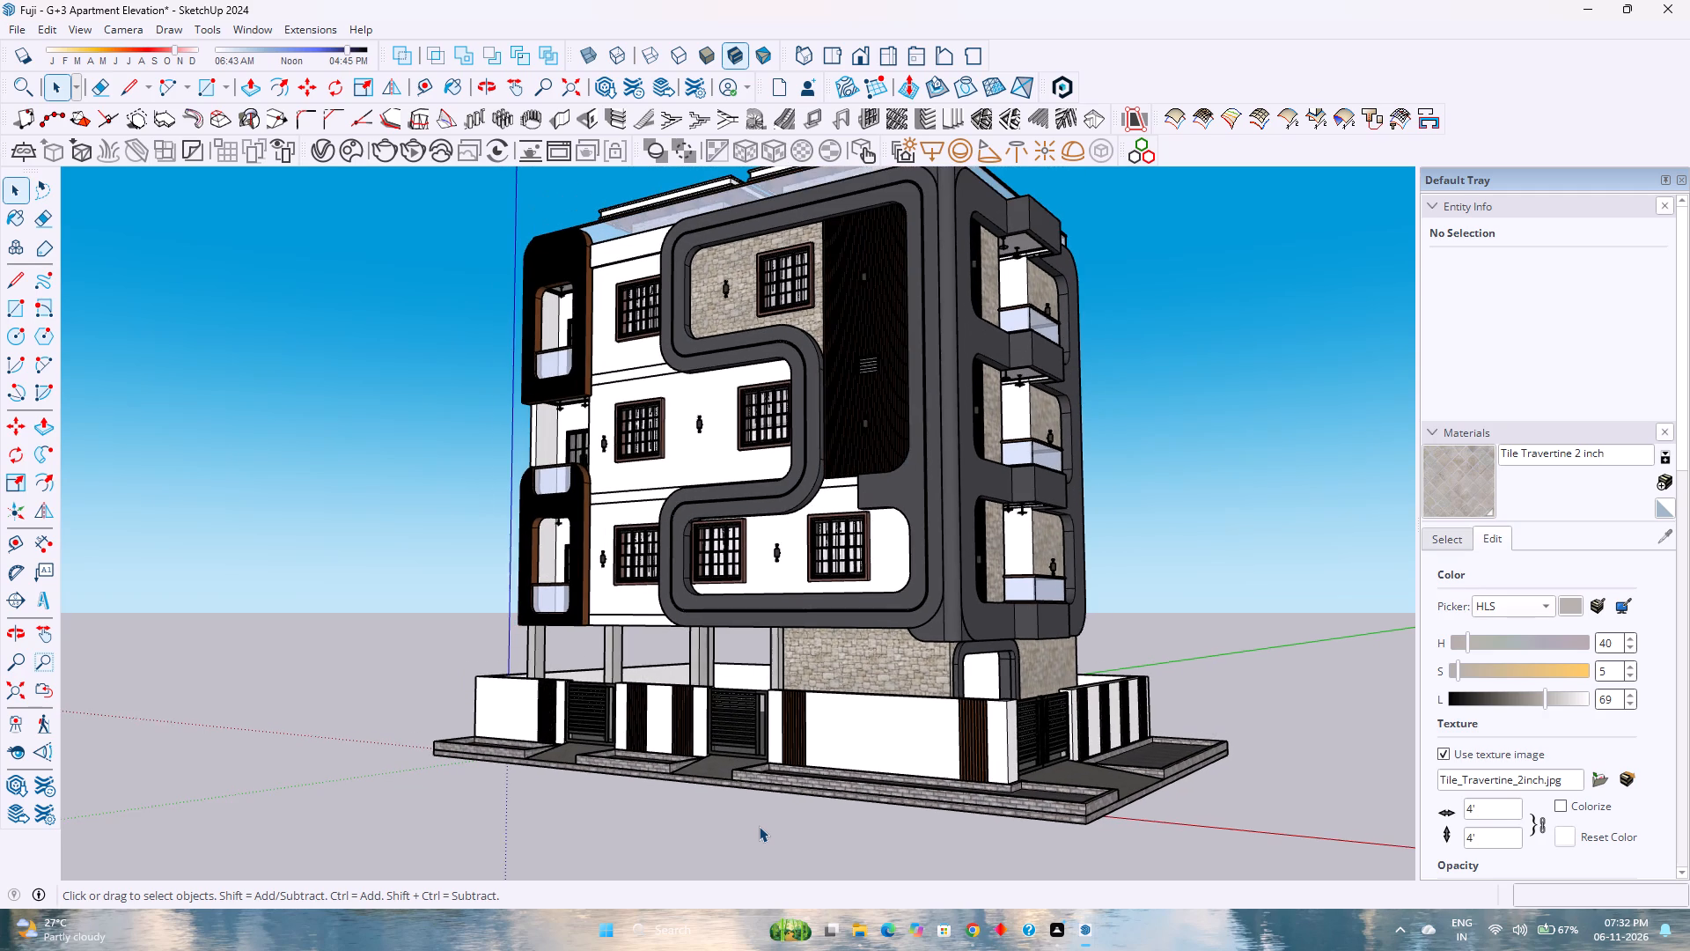
pyautogui.scroll(-1, 759, 826)
pyautogui.scroll(2, 759, 826)
pyautogui.scroll(-2, 759, 826)
pyautogui.scroll(1, 759, 826)
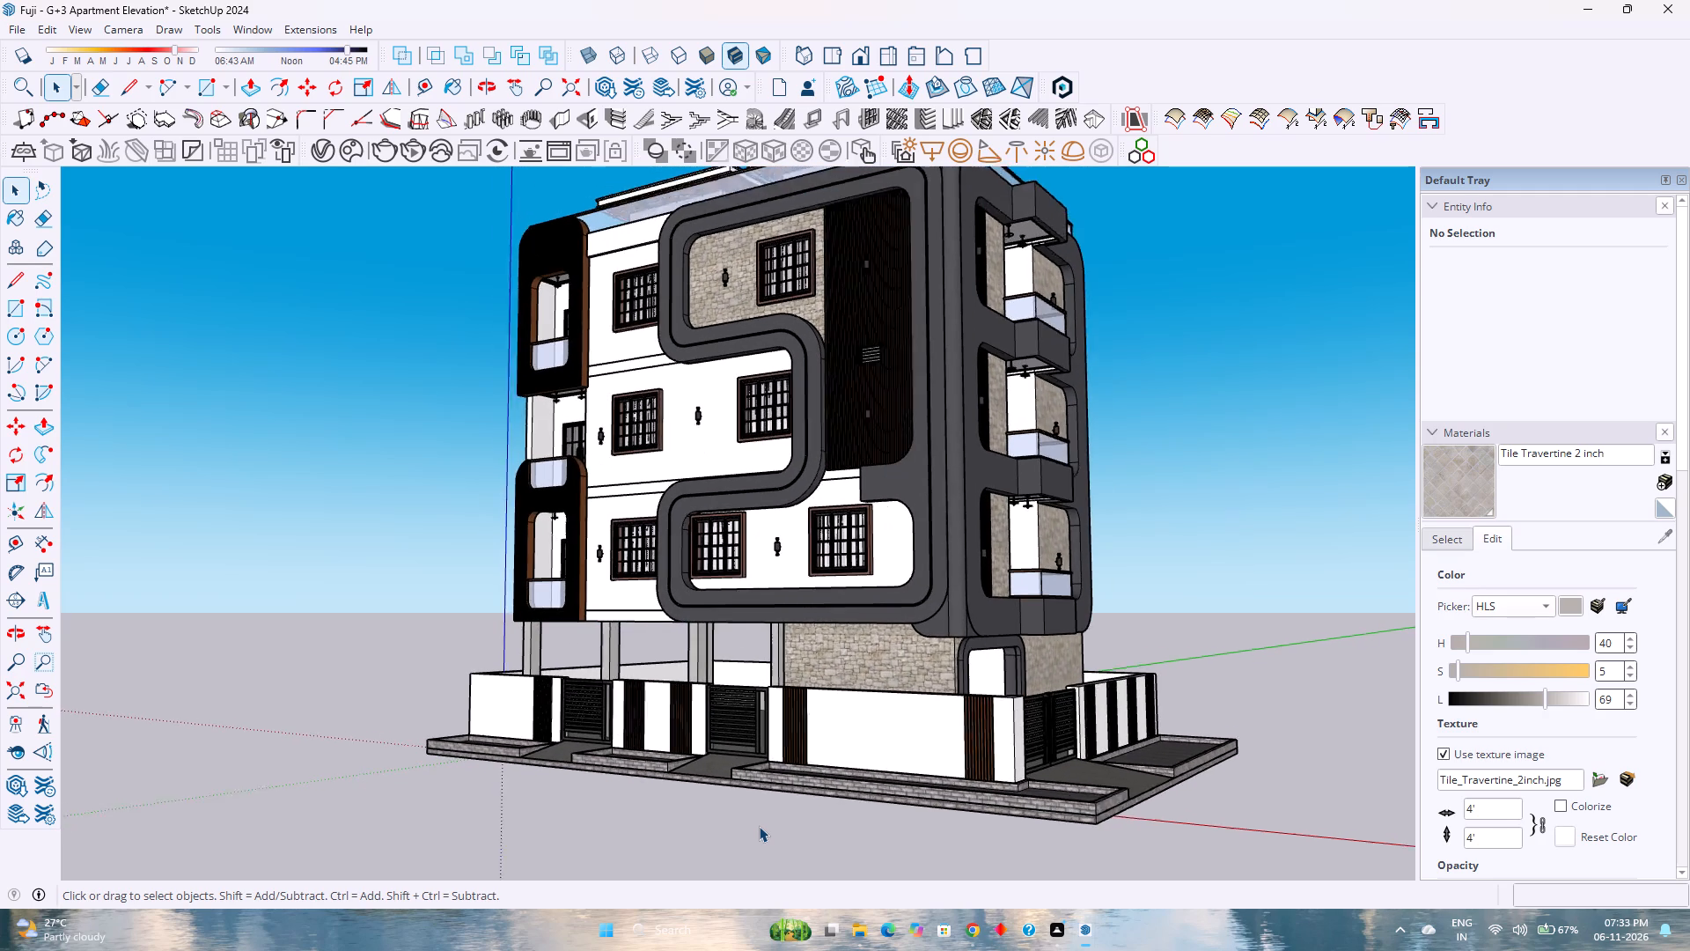
pyautogui.scroll(5, 759, 826)
pyautogui.scroll(-2, 759, 826)
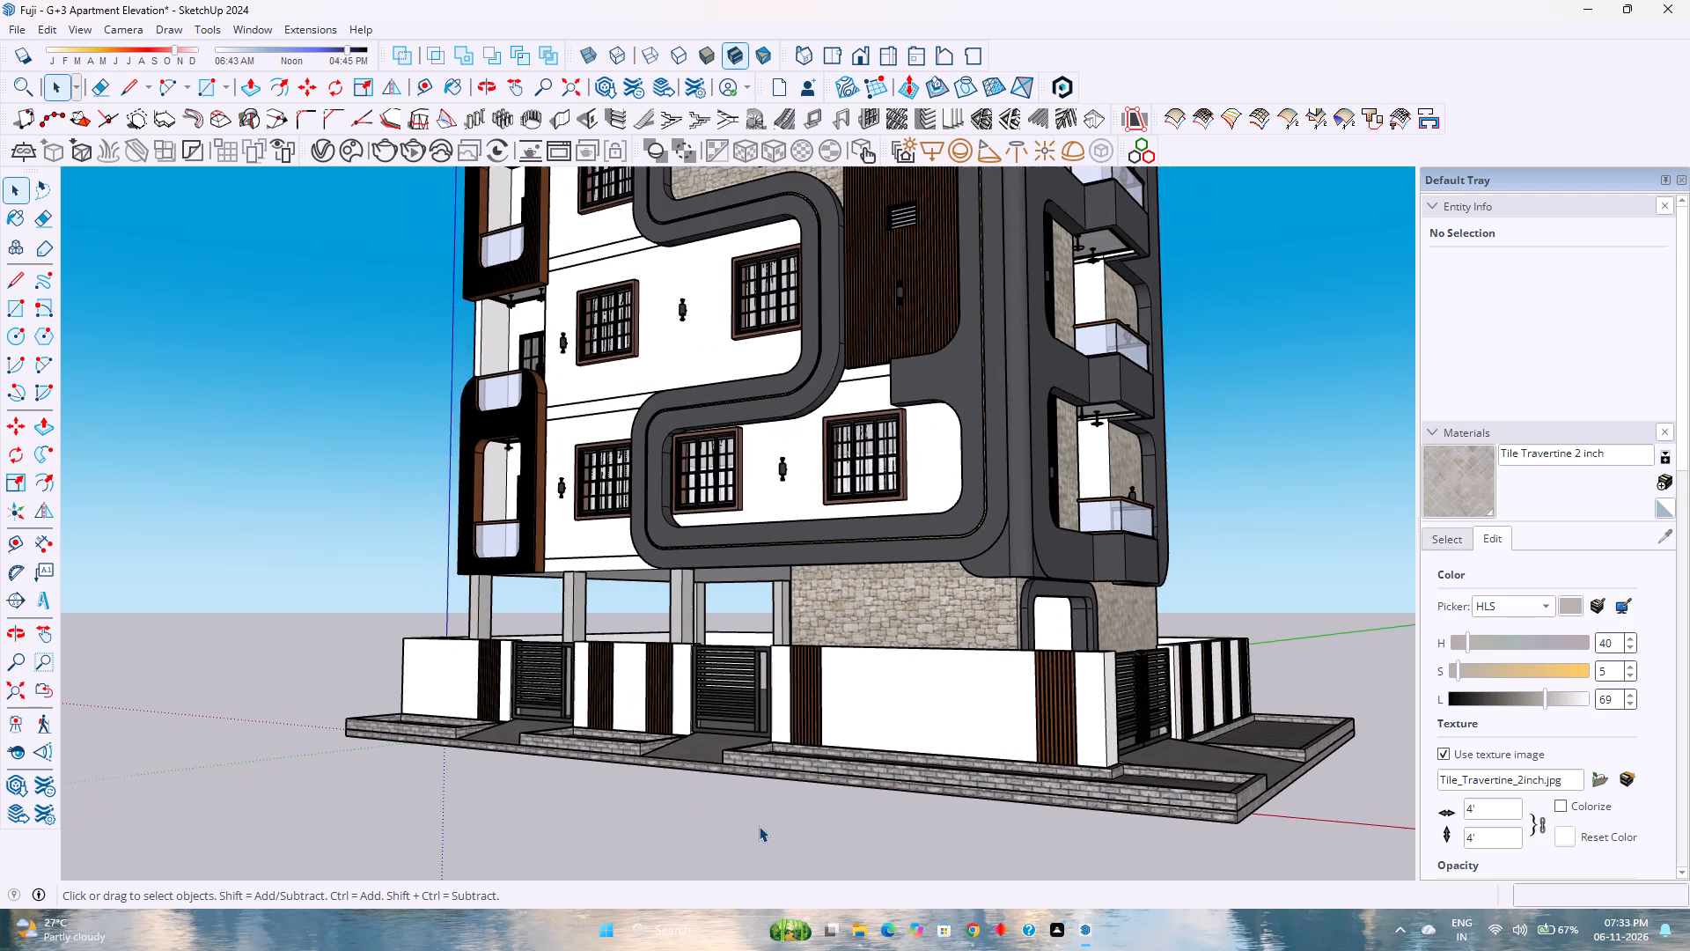
pyautogui.scroll(-3, 759, 826)
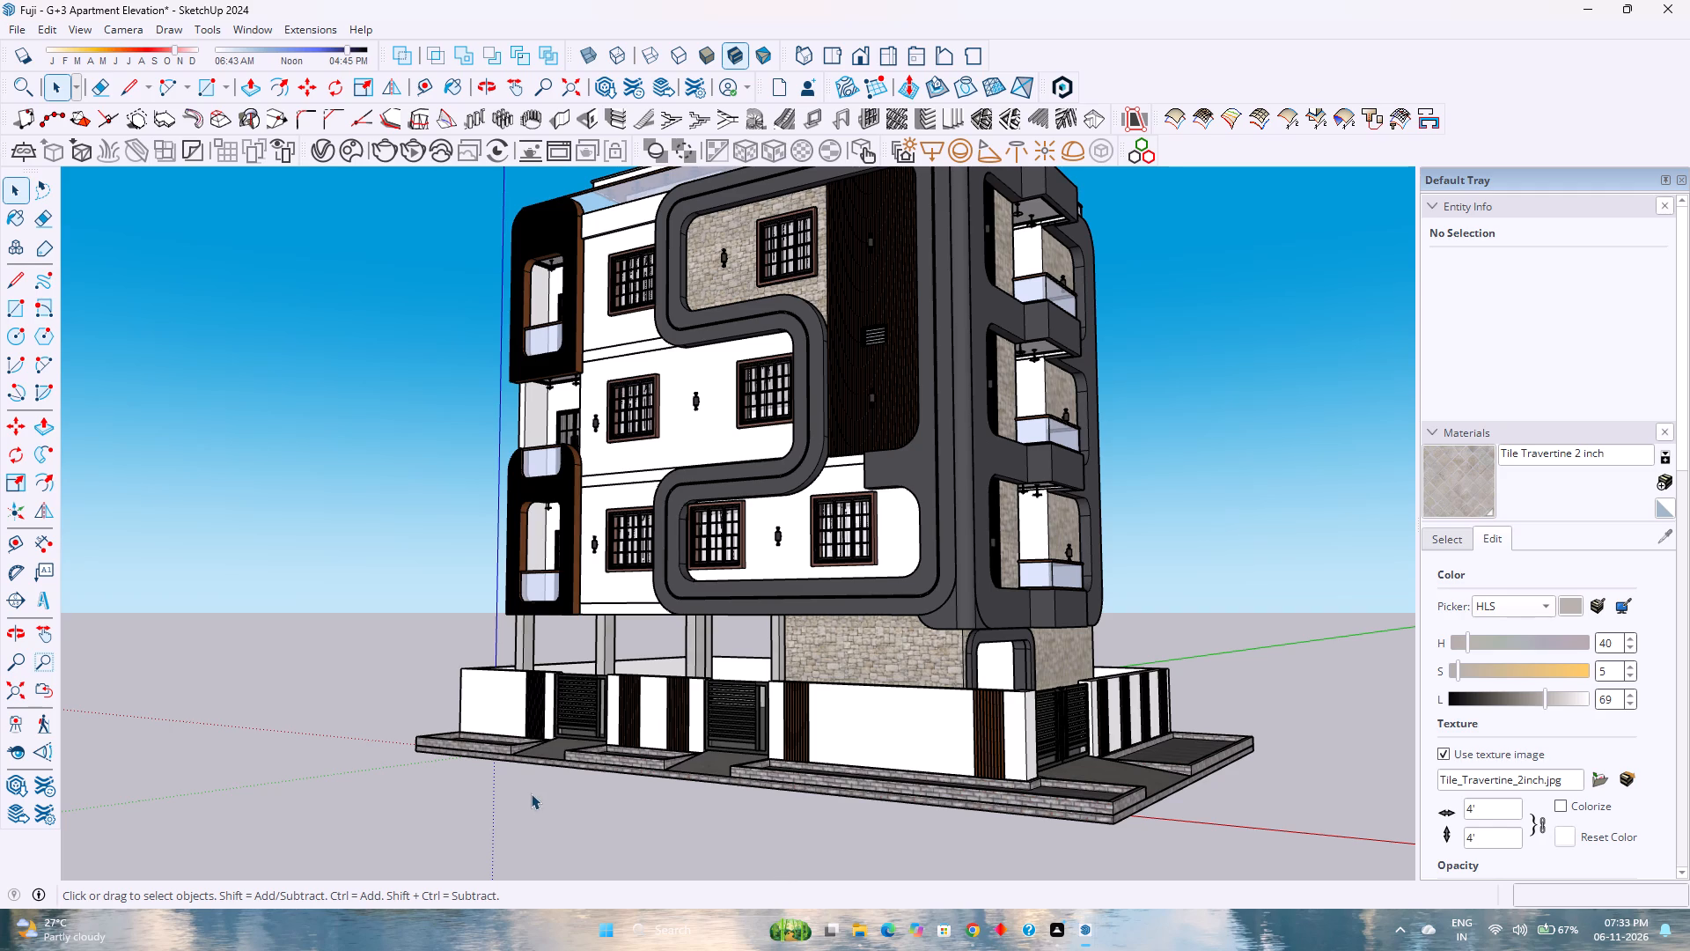
# Examine the front facade's curved dark frame, windows and rooftop pergolas from the front corner.
pyautogui.scroll(-6, 817, 621)
pyautogui.scroll(1, 729, 429)
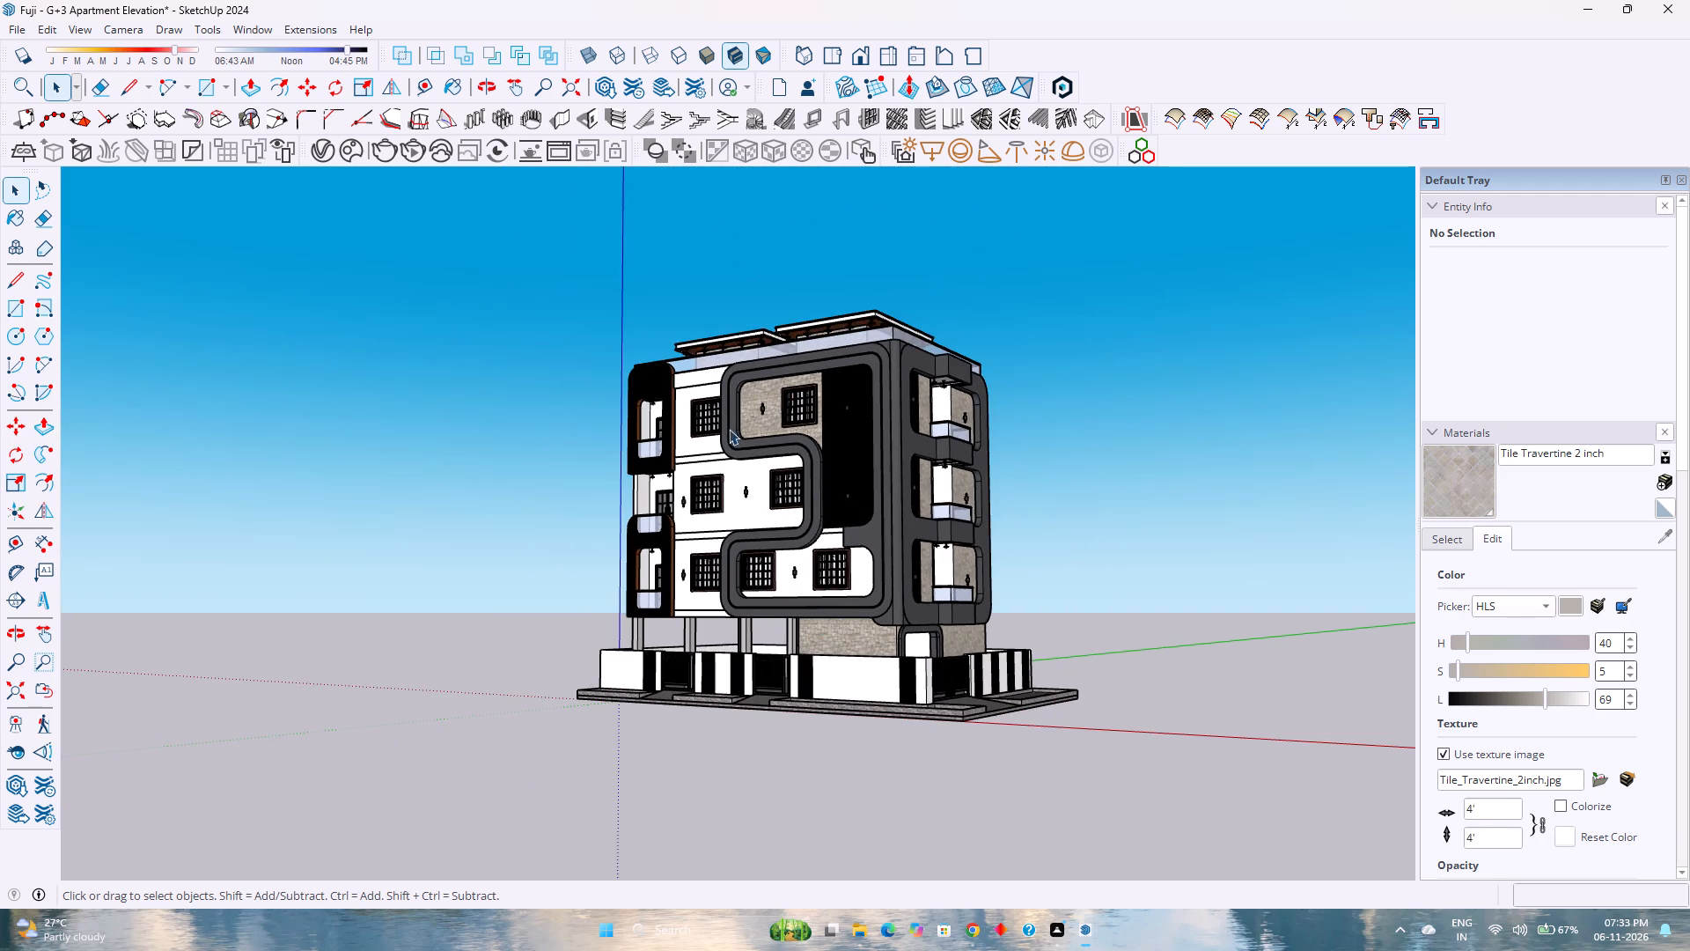
pyautogui.scroll(3, 729, 429)
pyautogui.scroll(-1, 729, 435)
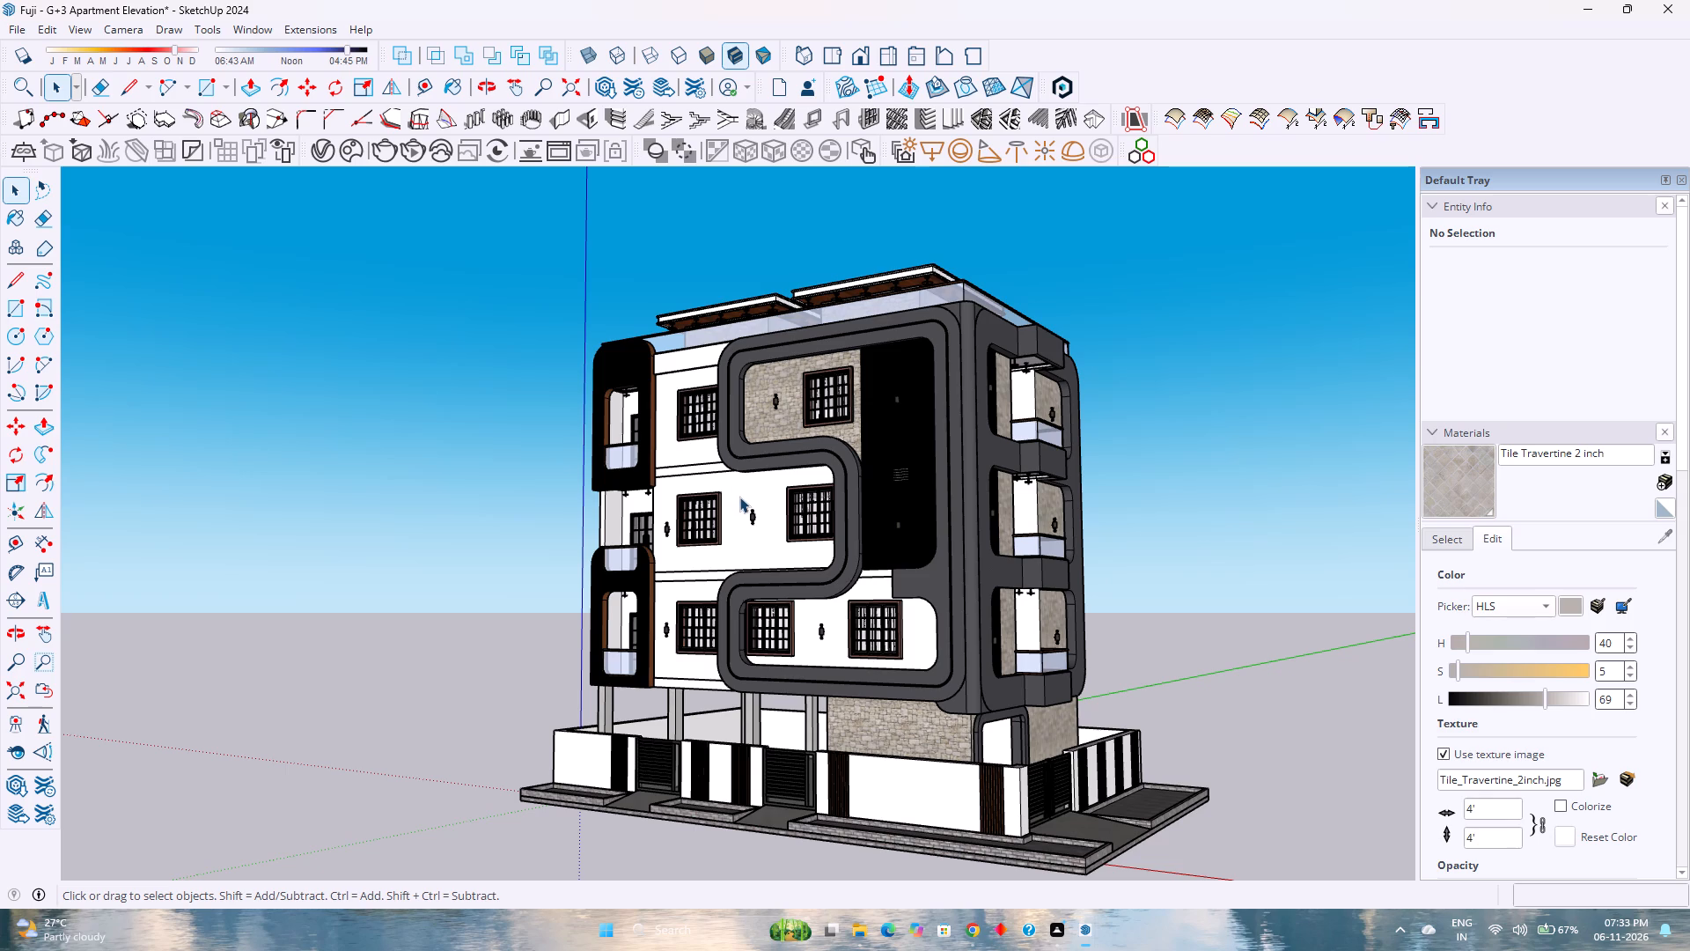
pyautogui.scroll(1, 739, 497)
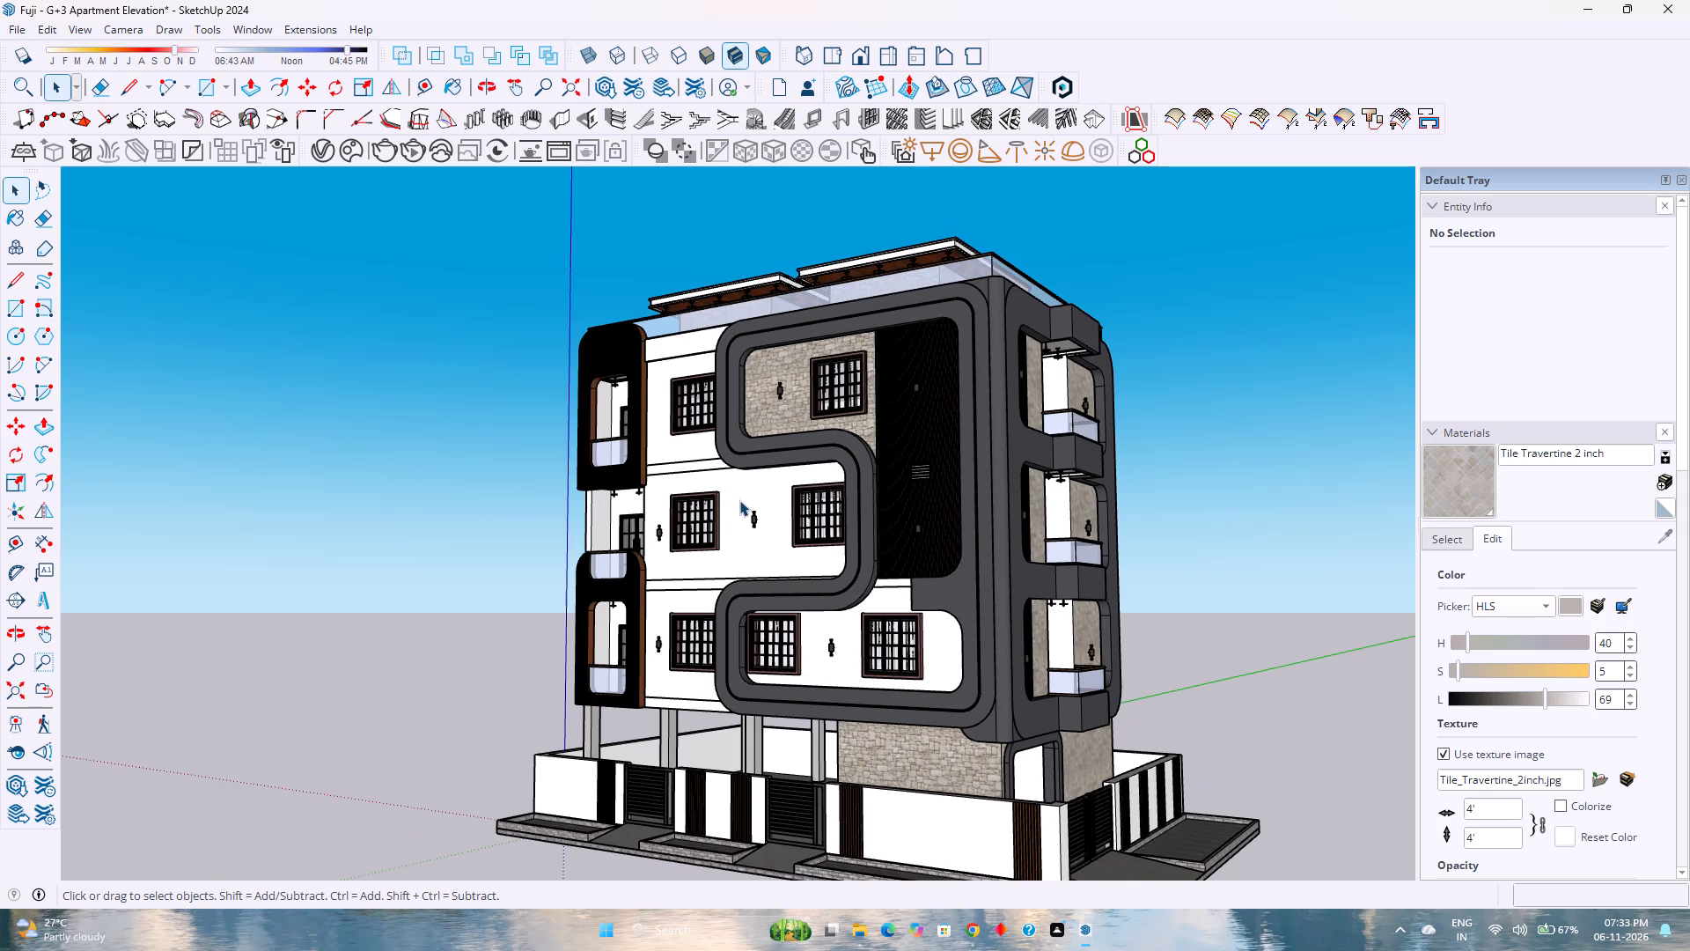
pyautogui.scroll(-1, 743, 519)
pyautogui.scroll(2, 743, 519)
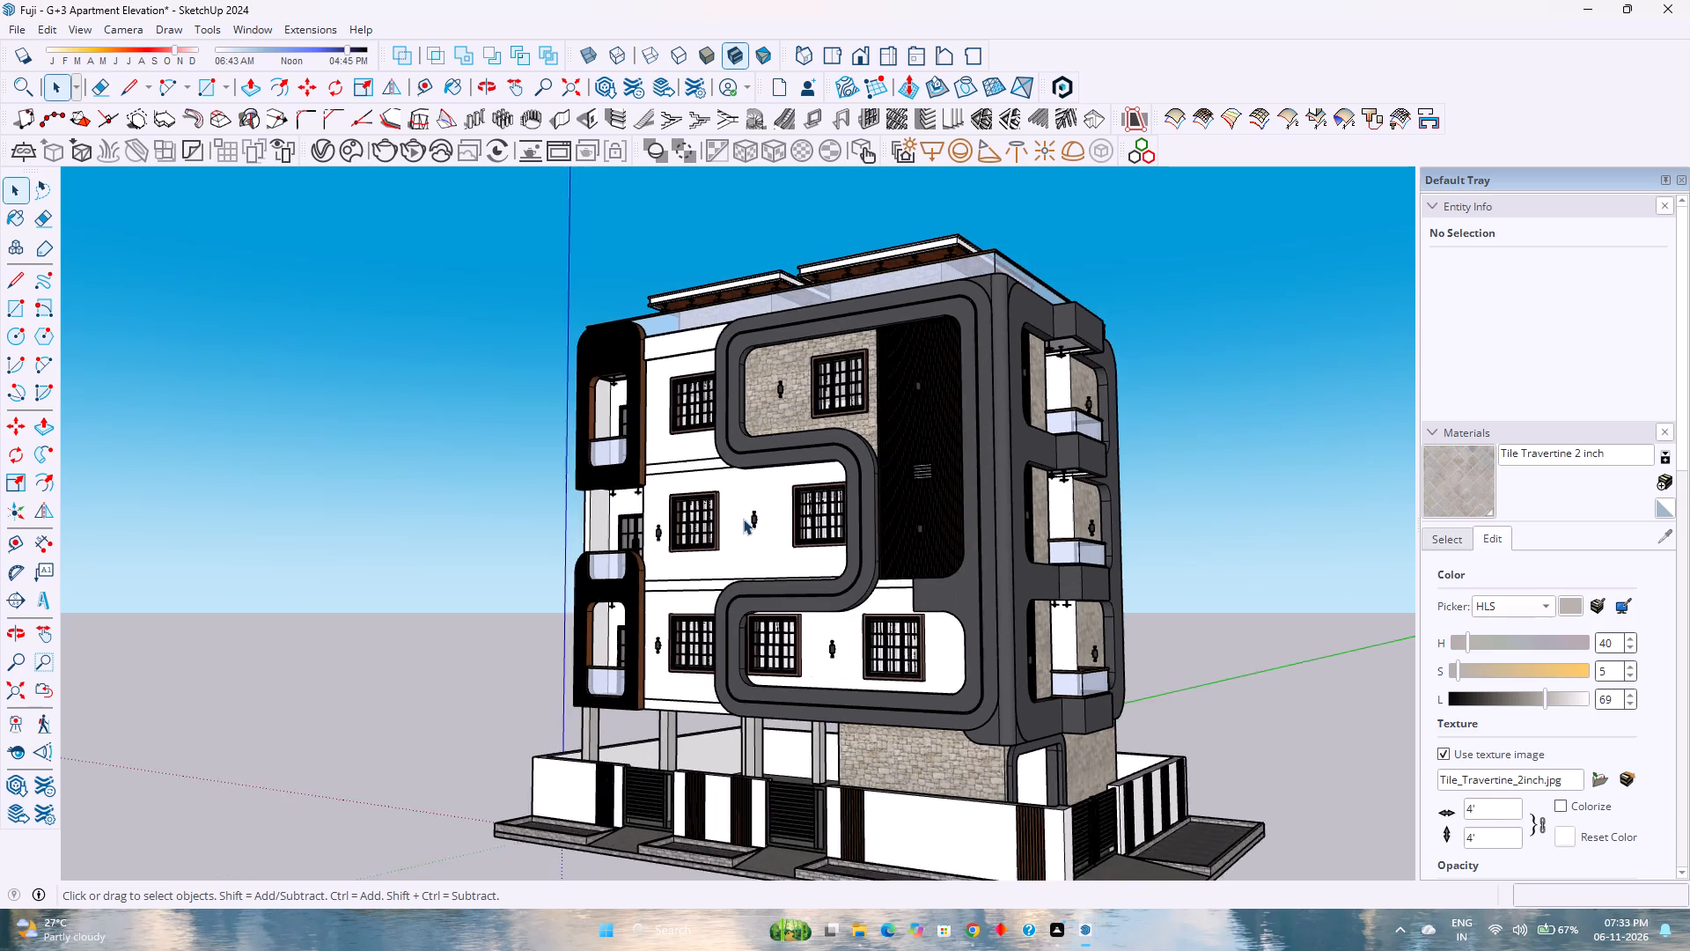
pyautogui.scroll(-2, 743, 519)
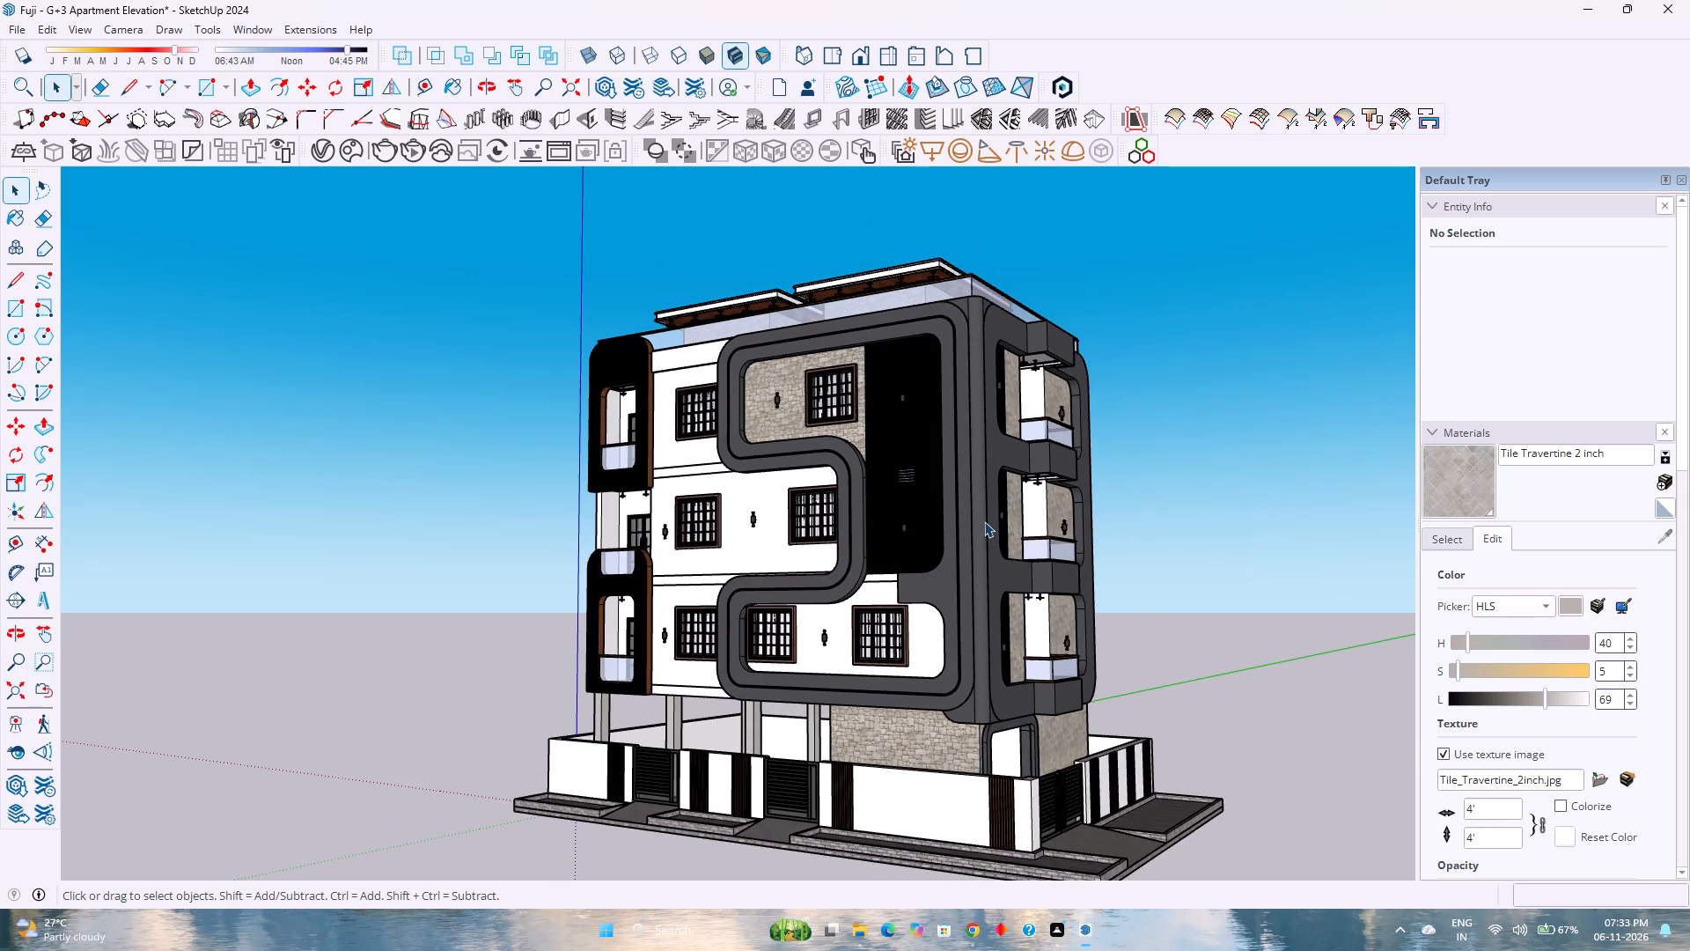
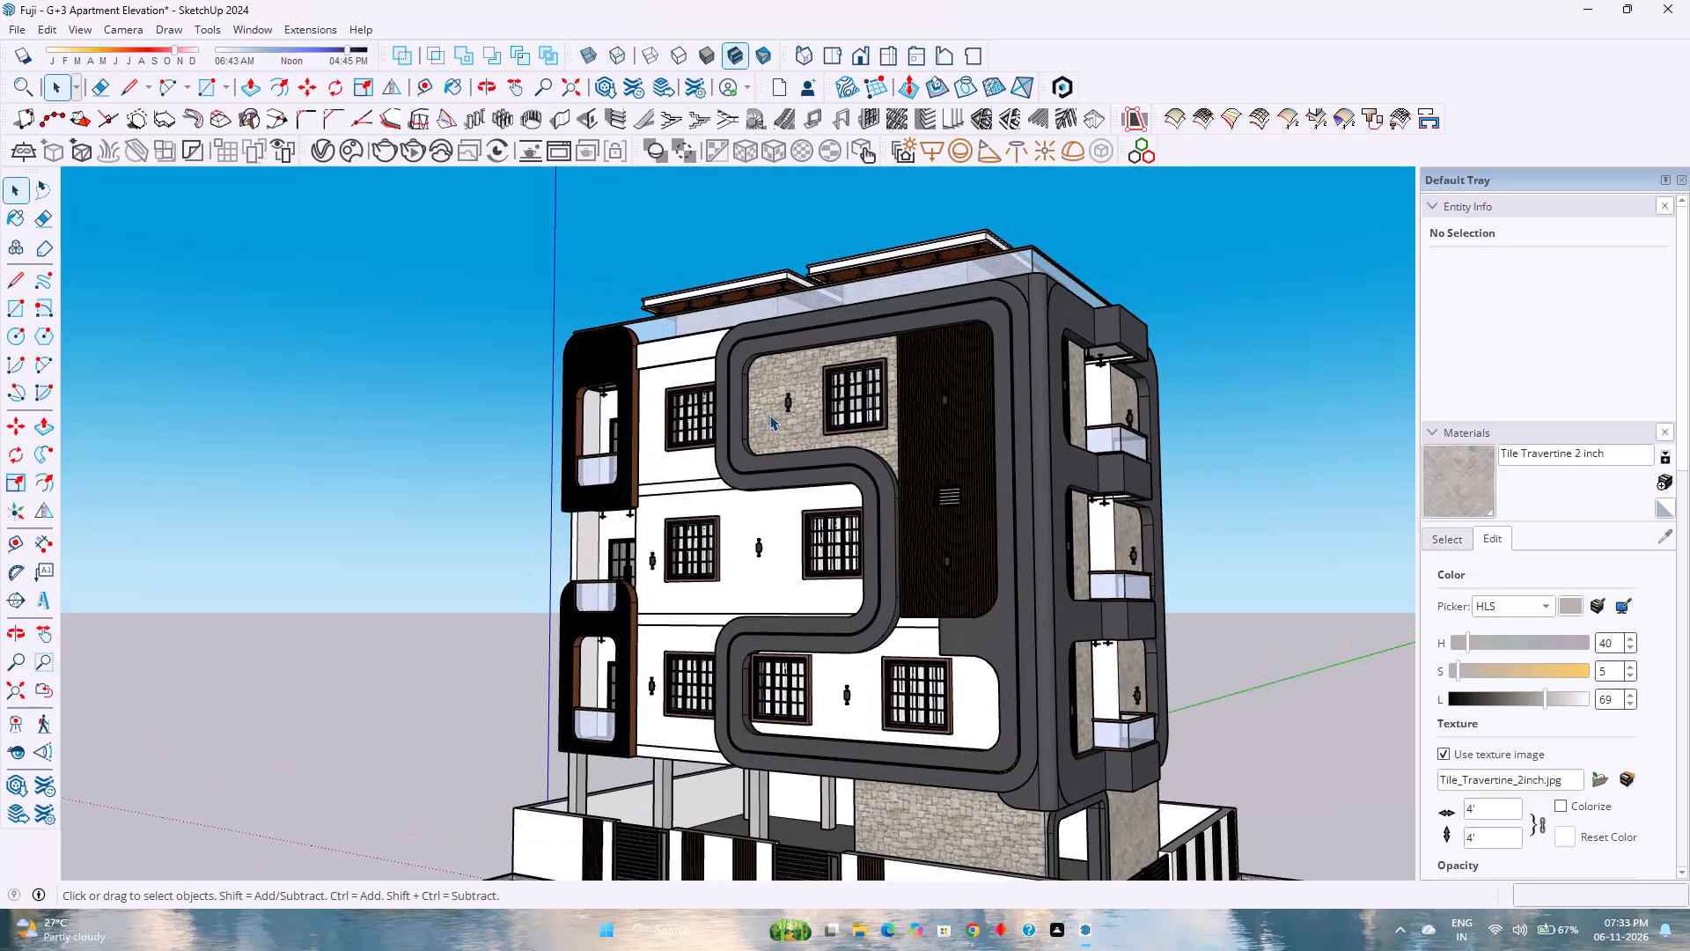
# Examine the front facade's curved dark frame, stone cladding and wood-slatted panel from the front corner at varying distances.
pyautogui.scroll(-4, 770, 415)
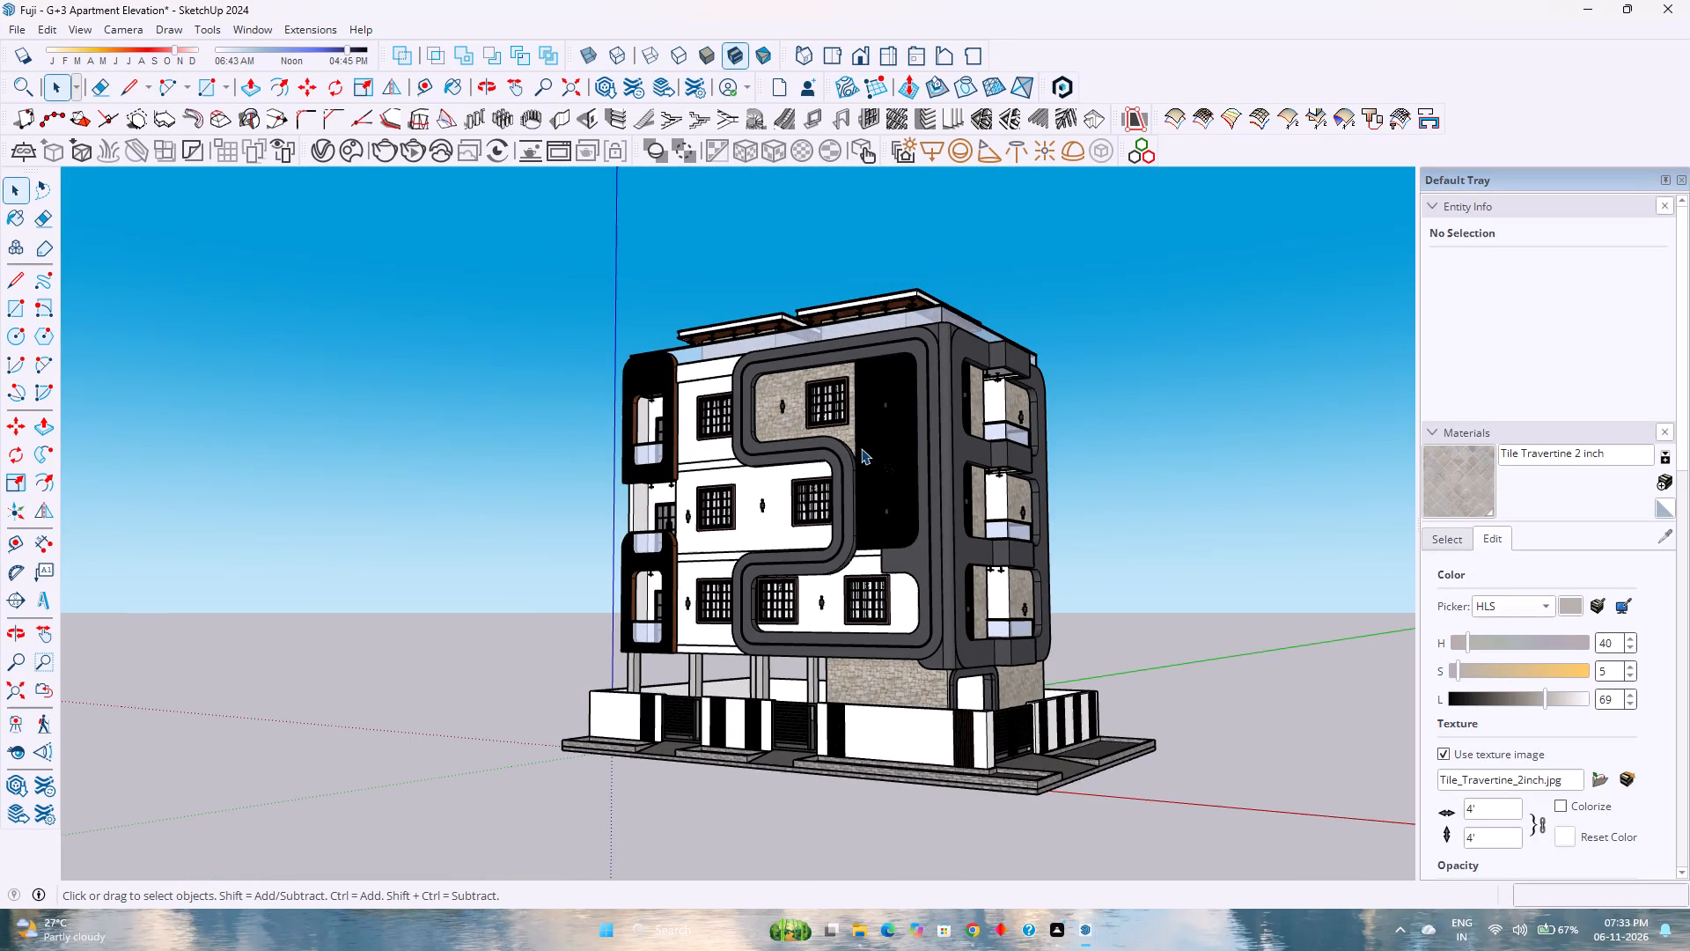
pyautogui.scroll(-1, 861, 448)
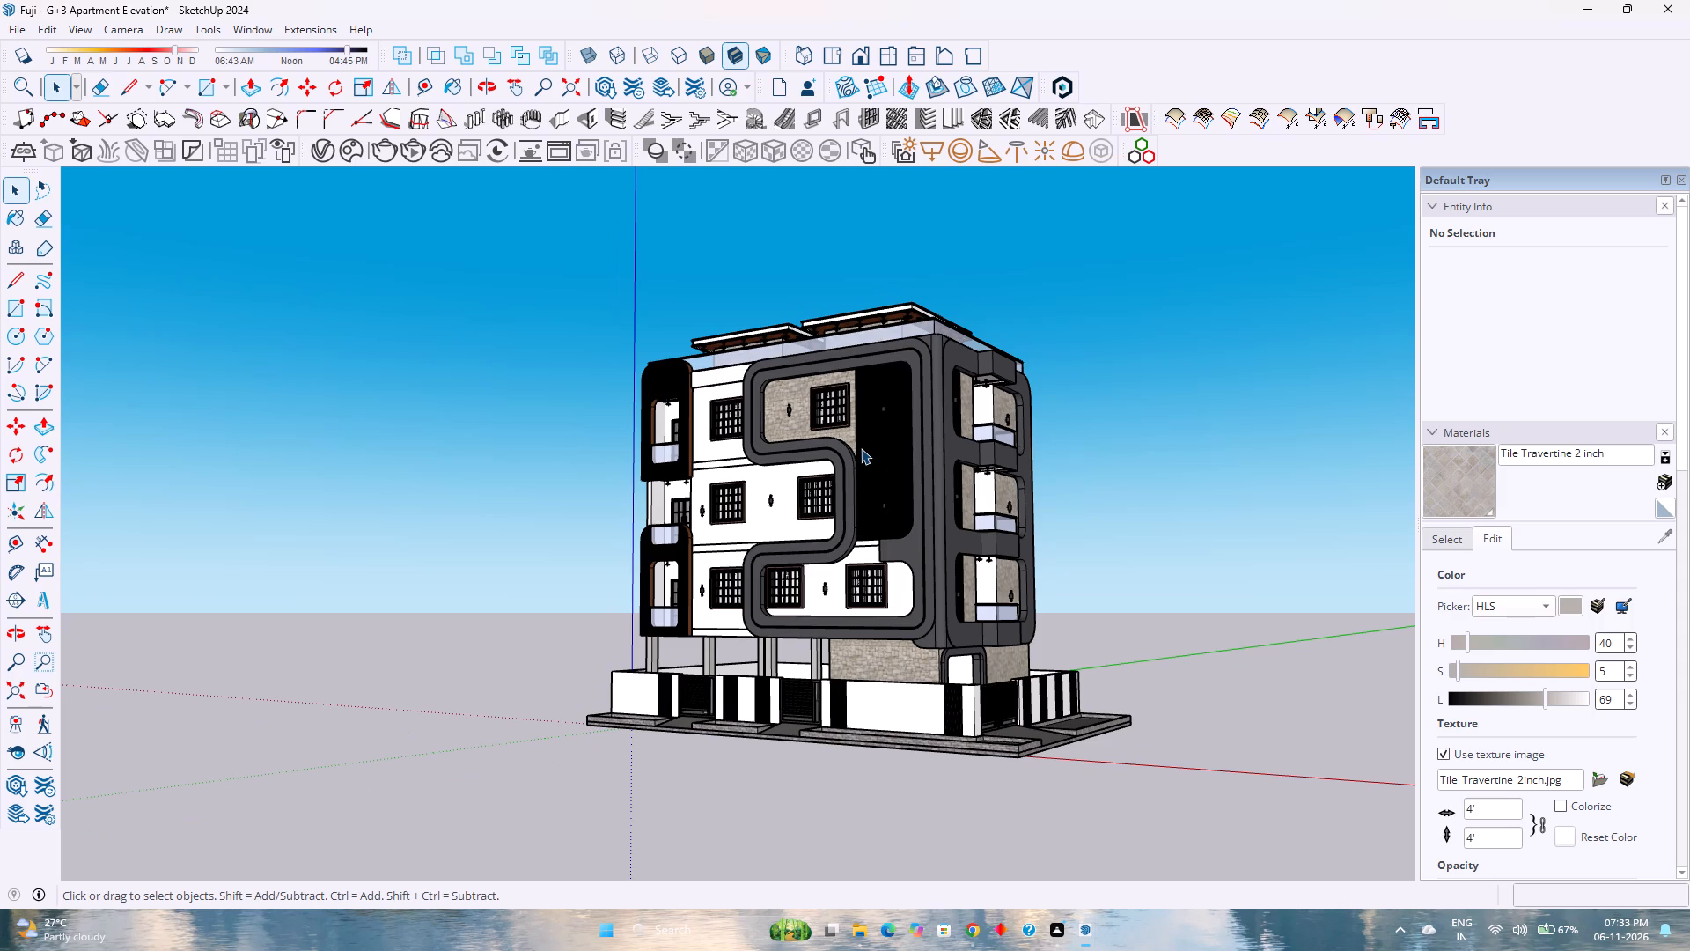
pyautogui.scroll(-2, 861, 448)
pyautogui.scroll(5, 861, 448)
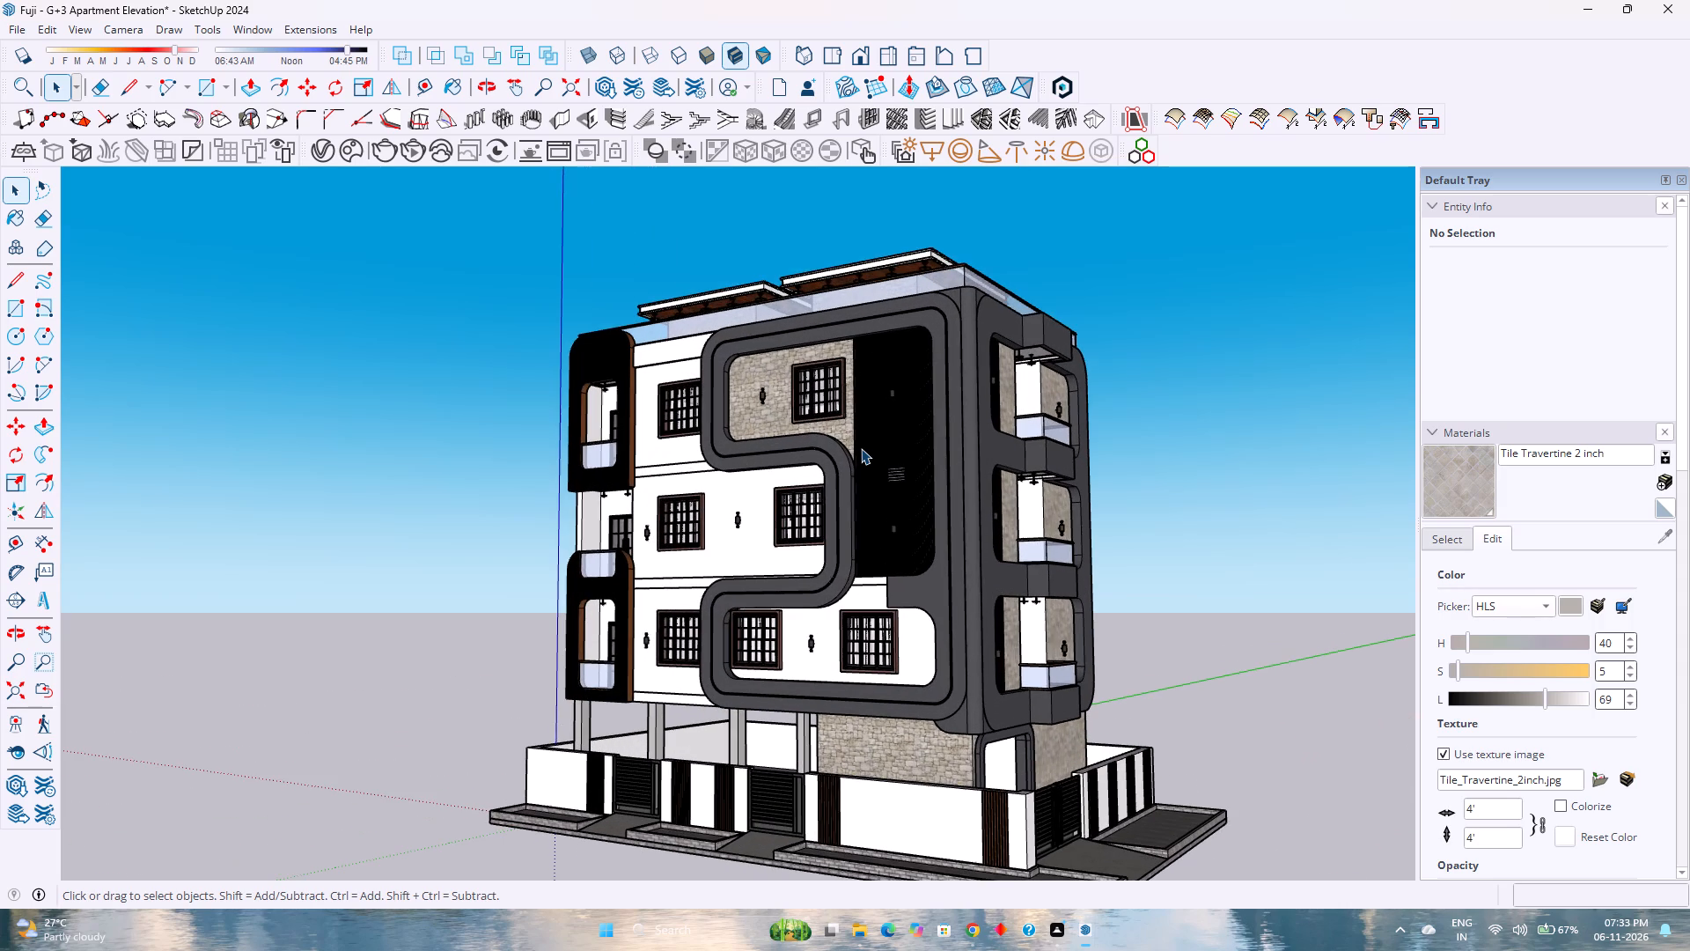
pyautogui.scroll(2, 861, 448)
pyautogui.scroll(-2, 861, 448)
pyautogui.scroll(2, 861, 448)
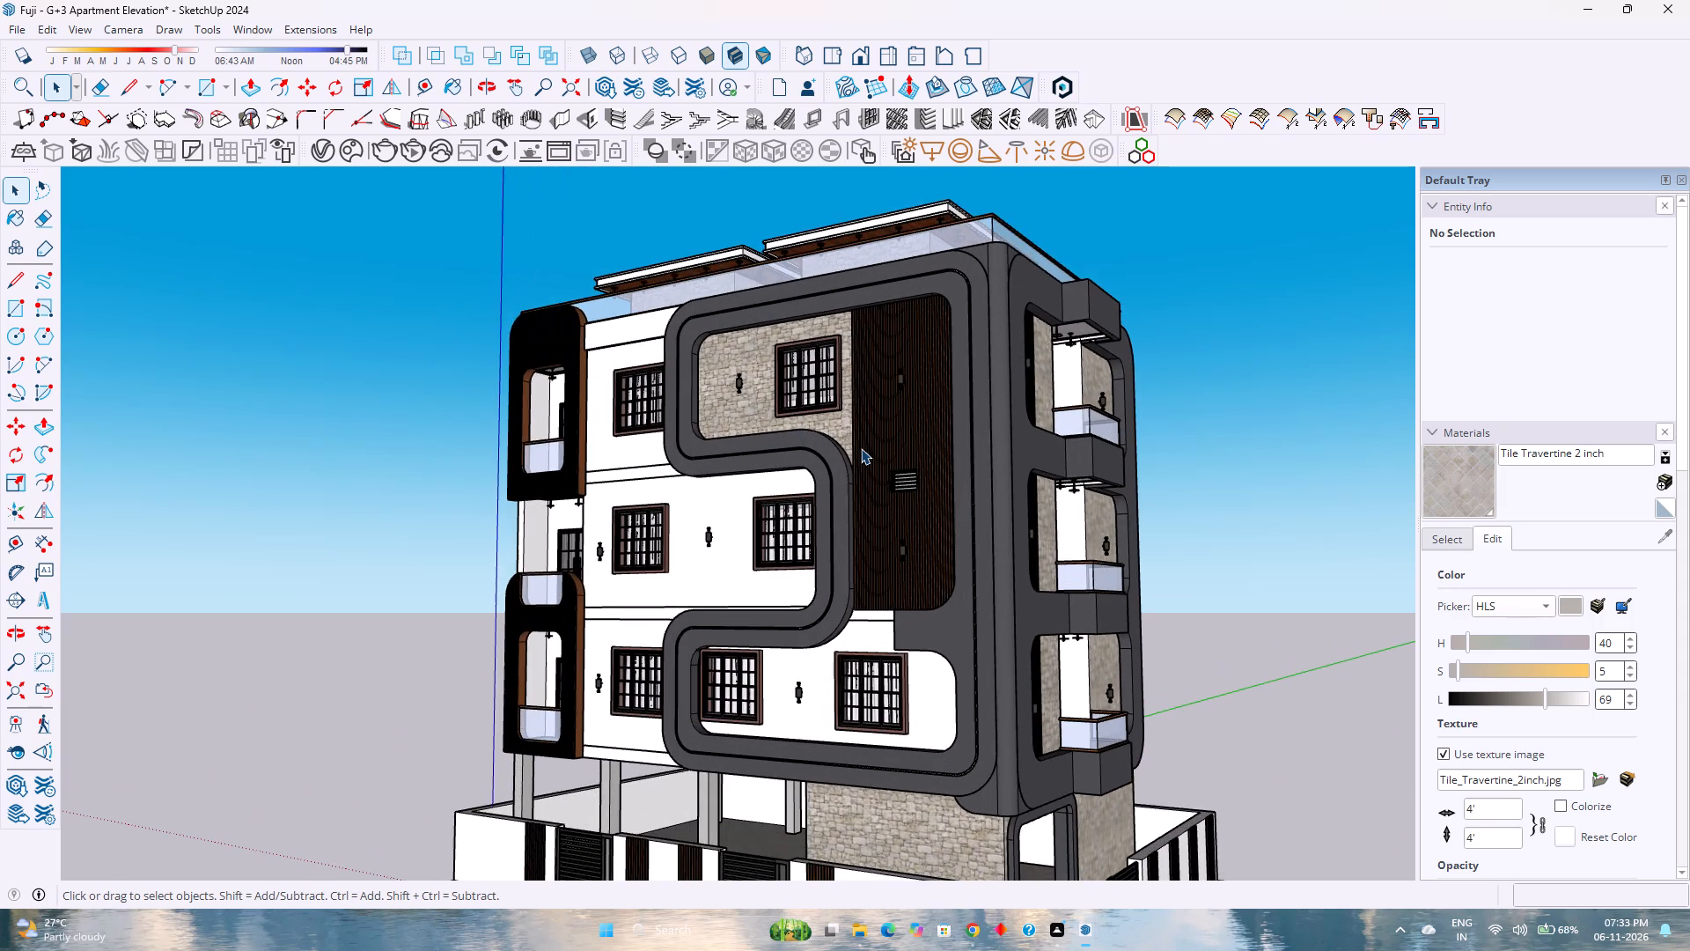
pyautogui.scroll(-2, 861, 448)
pyautogui.scroll(2, 861, 448)
pyautogui.scroll(-1, 861, 448)
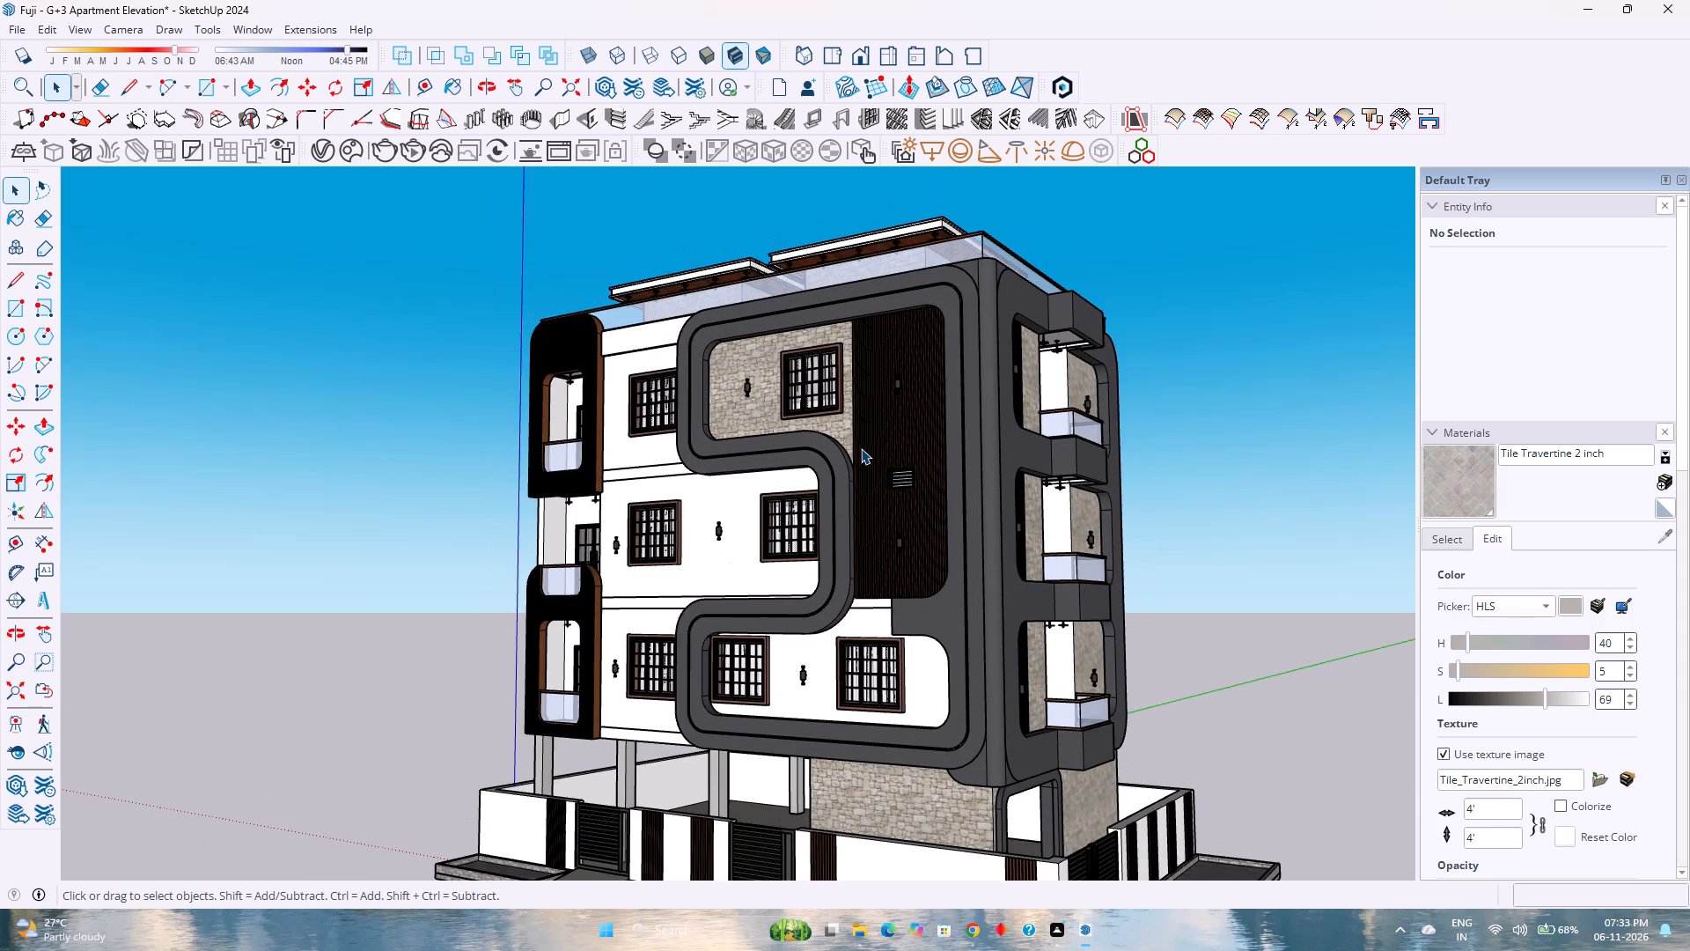
pyautogui.scroll(2, 861, 448)
pyautogui.scroll(3, 985, 424)
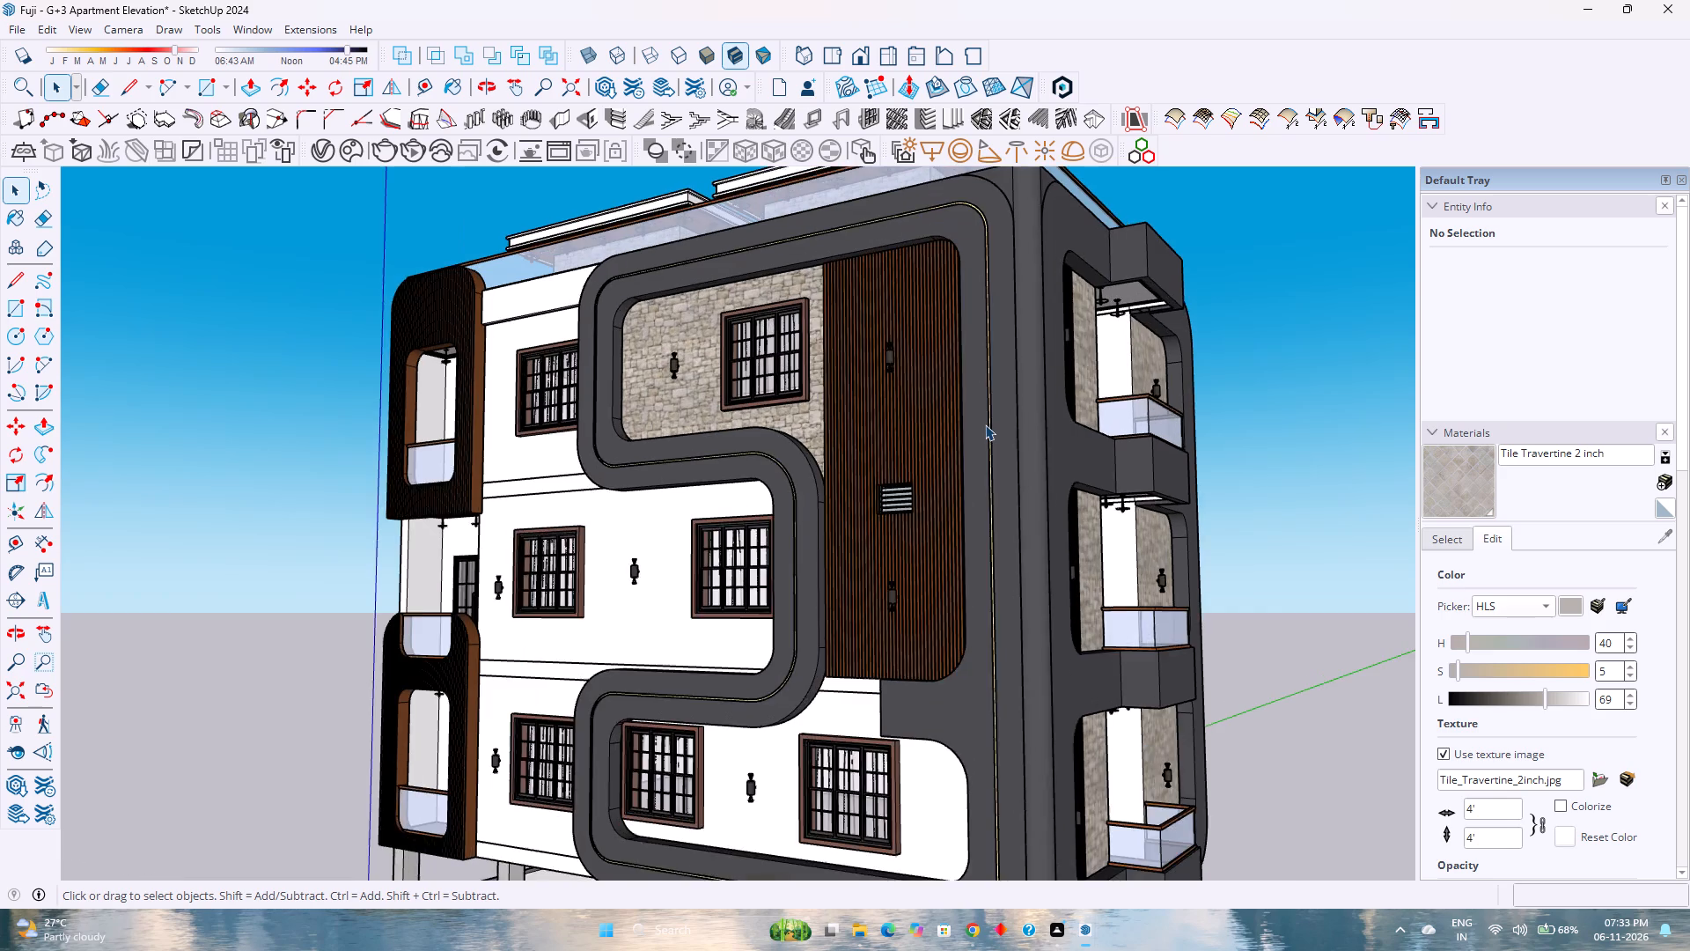
pyautogui.scroll(-5, 985, 424)
pyautogui.scroll(1, 1041, 435)
pyautogui.scroll(-3, 1041, 436)
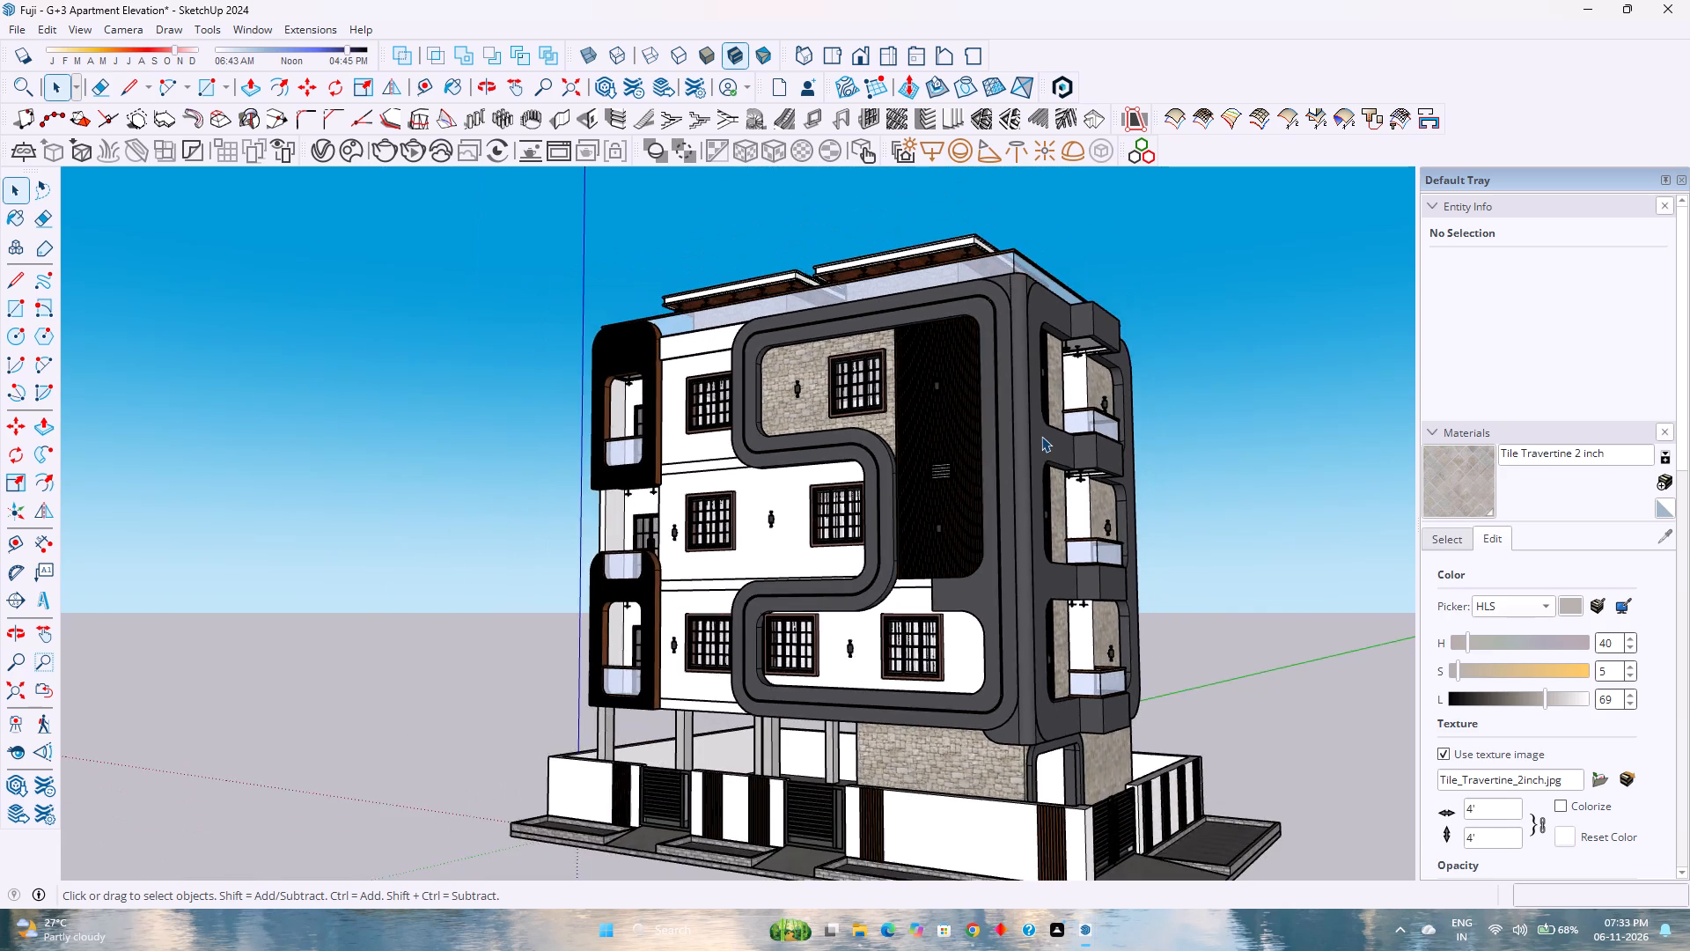
pyautogui.scroll(-7, 1041, 436)
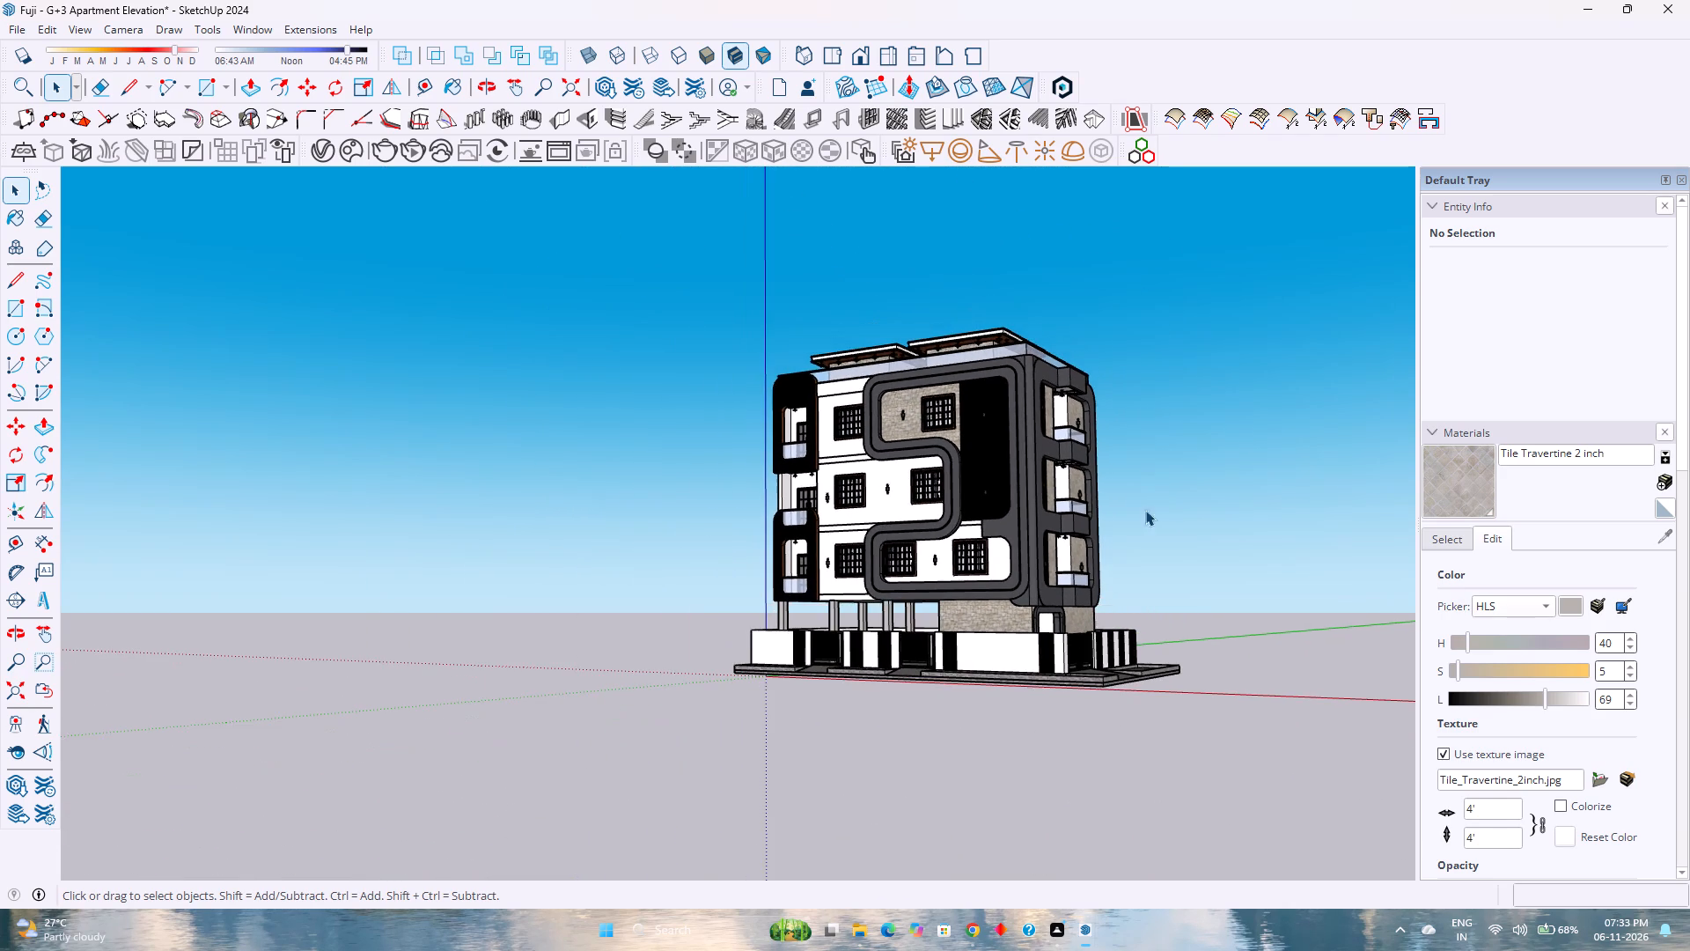
# Examine the whole building with its side balconies, gates and striped compound wall from the low front corner.
pyautogui.scroll(5, 1260, 506)
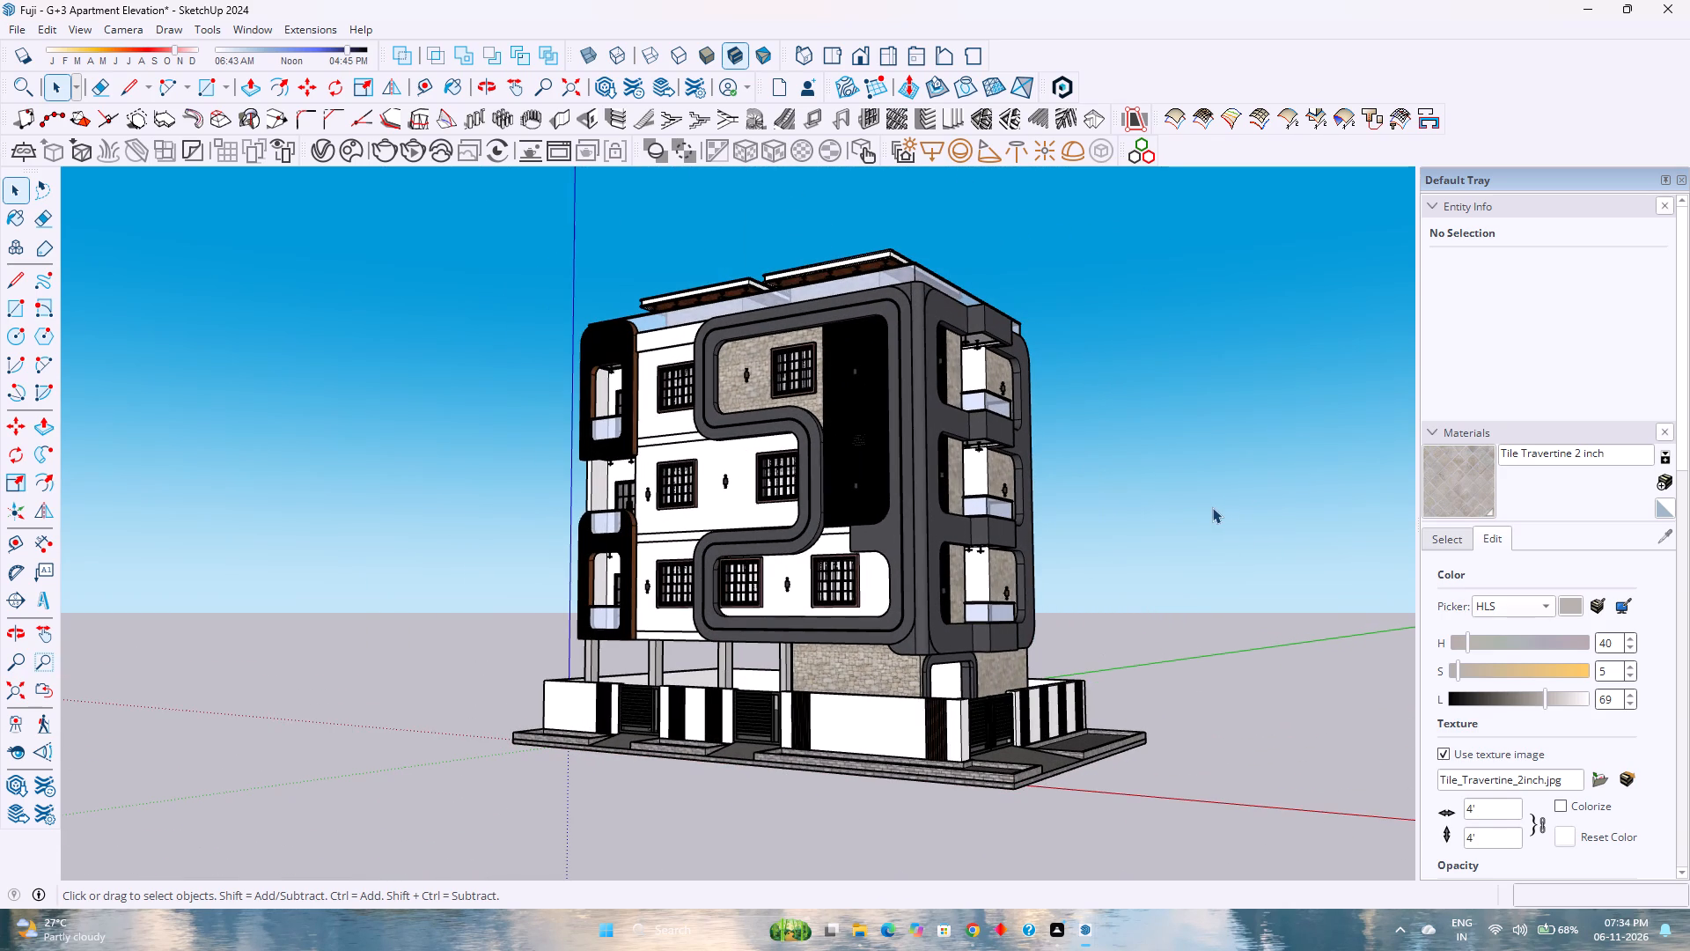
pyautogui.scroll(-2, 1209, 506)
pyautogui.scroll(2, 1209, 506)
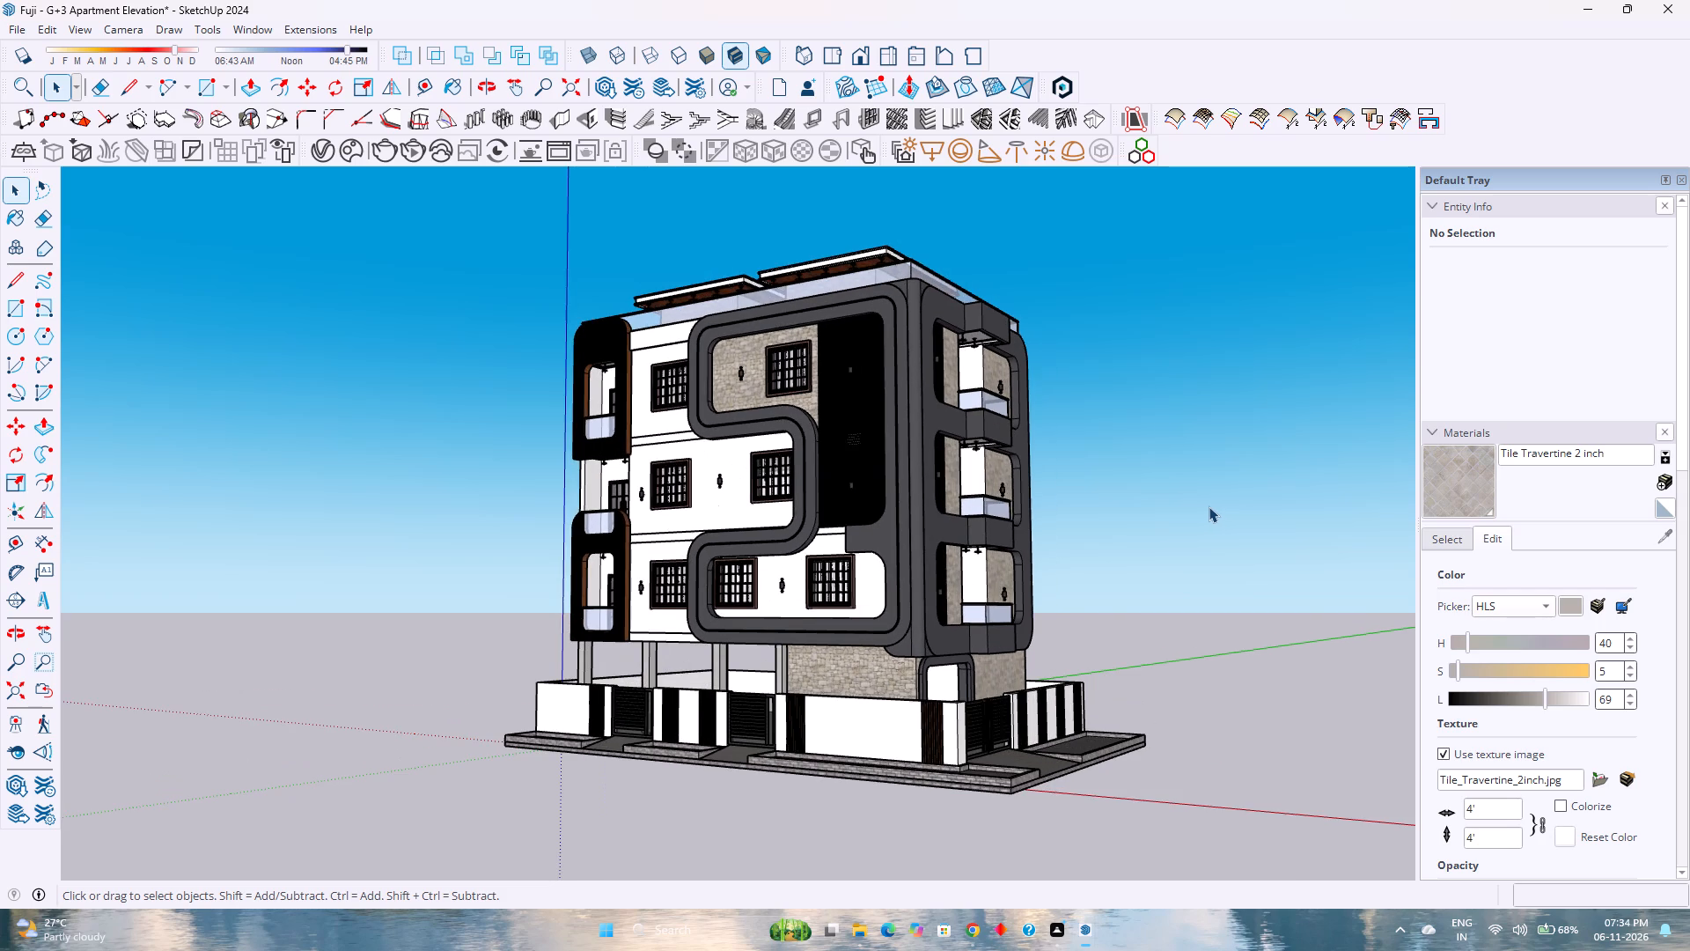
pyautogui.scroll(-1, 1209, 506)
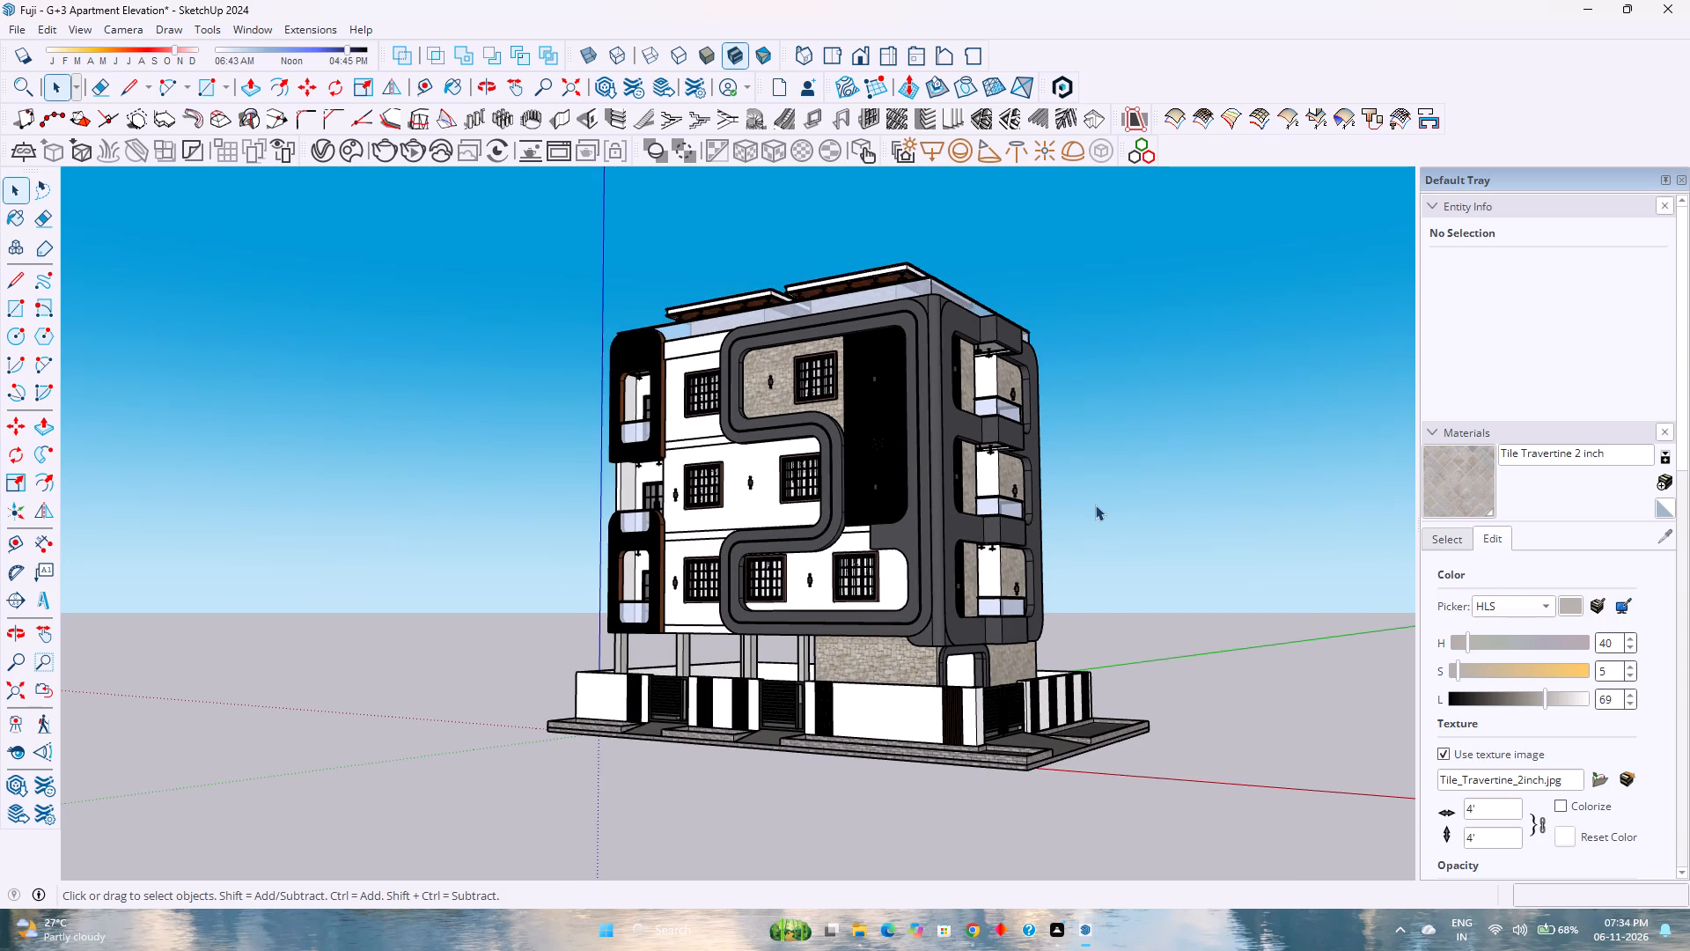
pyautogui.scroll(2, 1090, 498)
pyautogui.scroll(-2, 1089, 495)
pyautogui.scroll(2, 1089, 495)
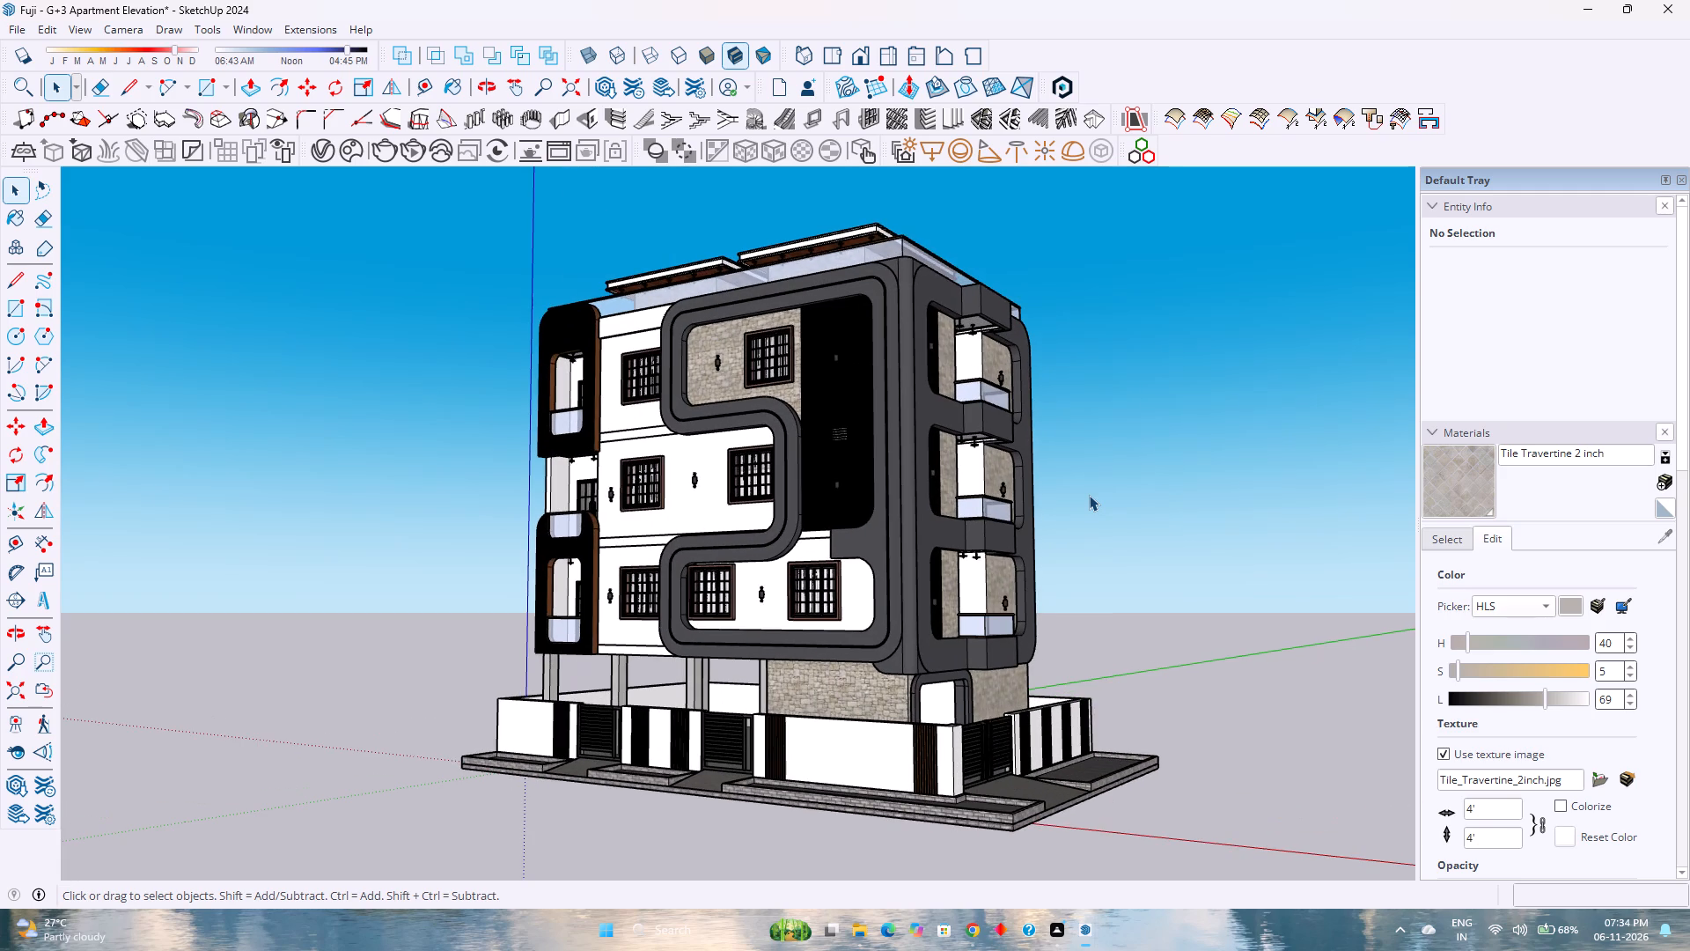
pyautogui.scroll(-3, 1051, 431)
pyautogui.scroll(3, 1051, 431)
pyautogui.scroll(-2, 1051, 431)
pyautogui.scroll(2, 1051, 431)
pyautogui.scroll(-2, 1051, 431)
pyautogui.scroll(3, 1051, 431)
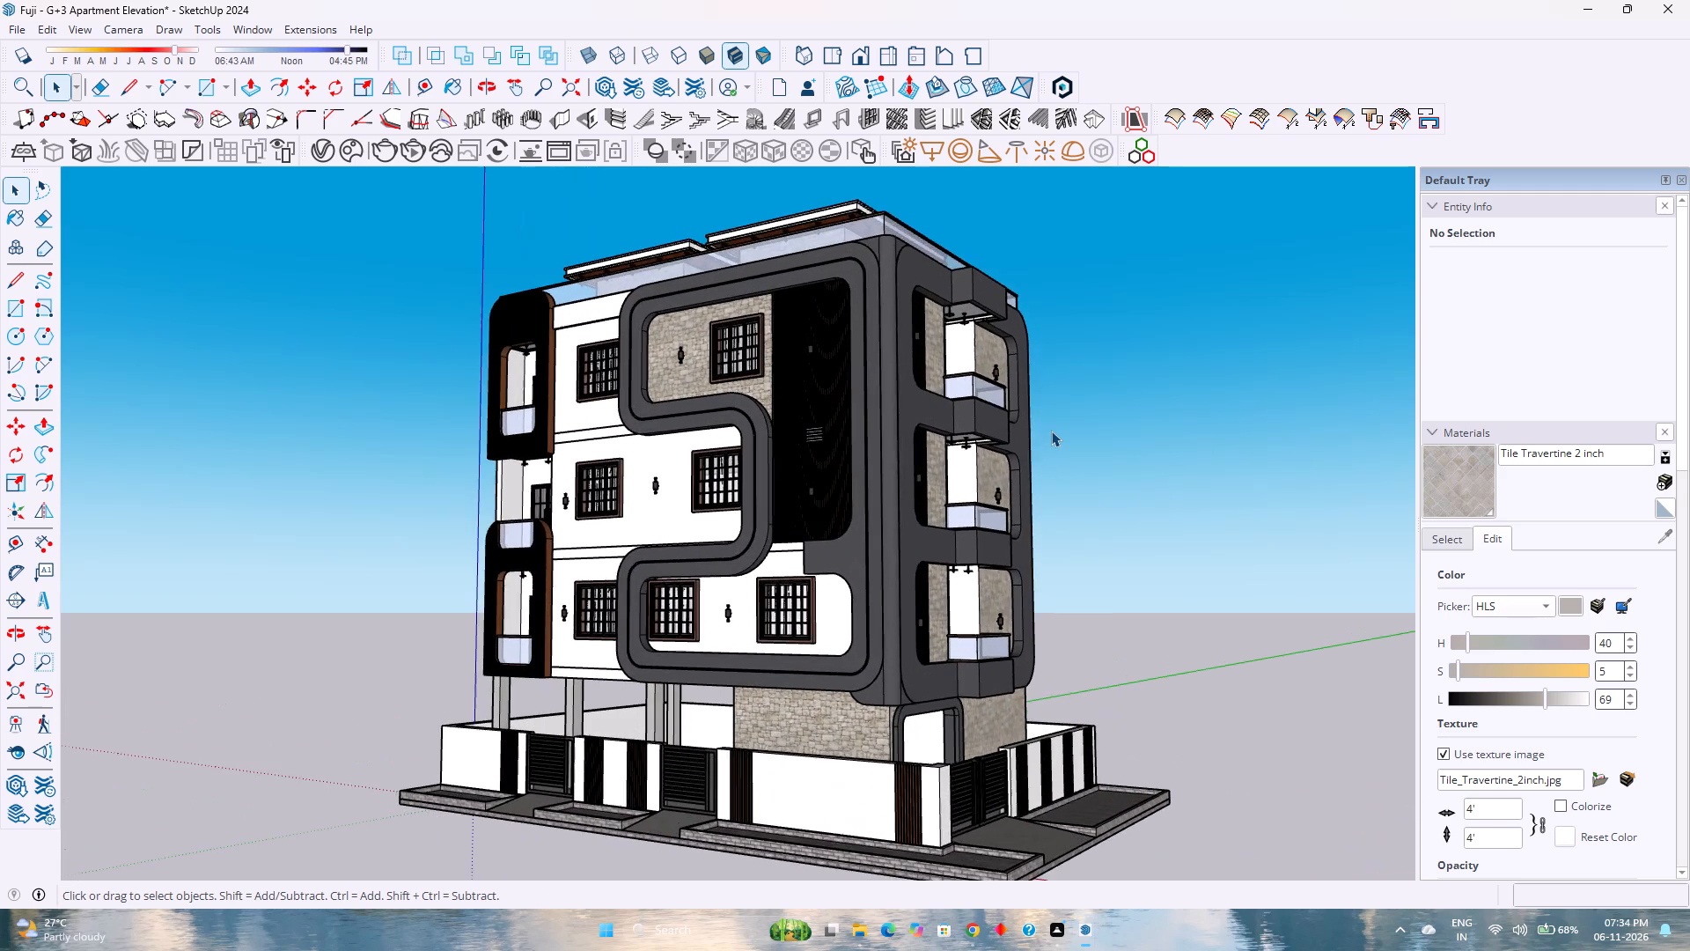
pyautogui.scroll(-3, 1025, 478)
pyautogui.scroll(2, 1166, 754)
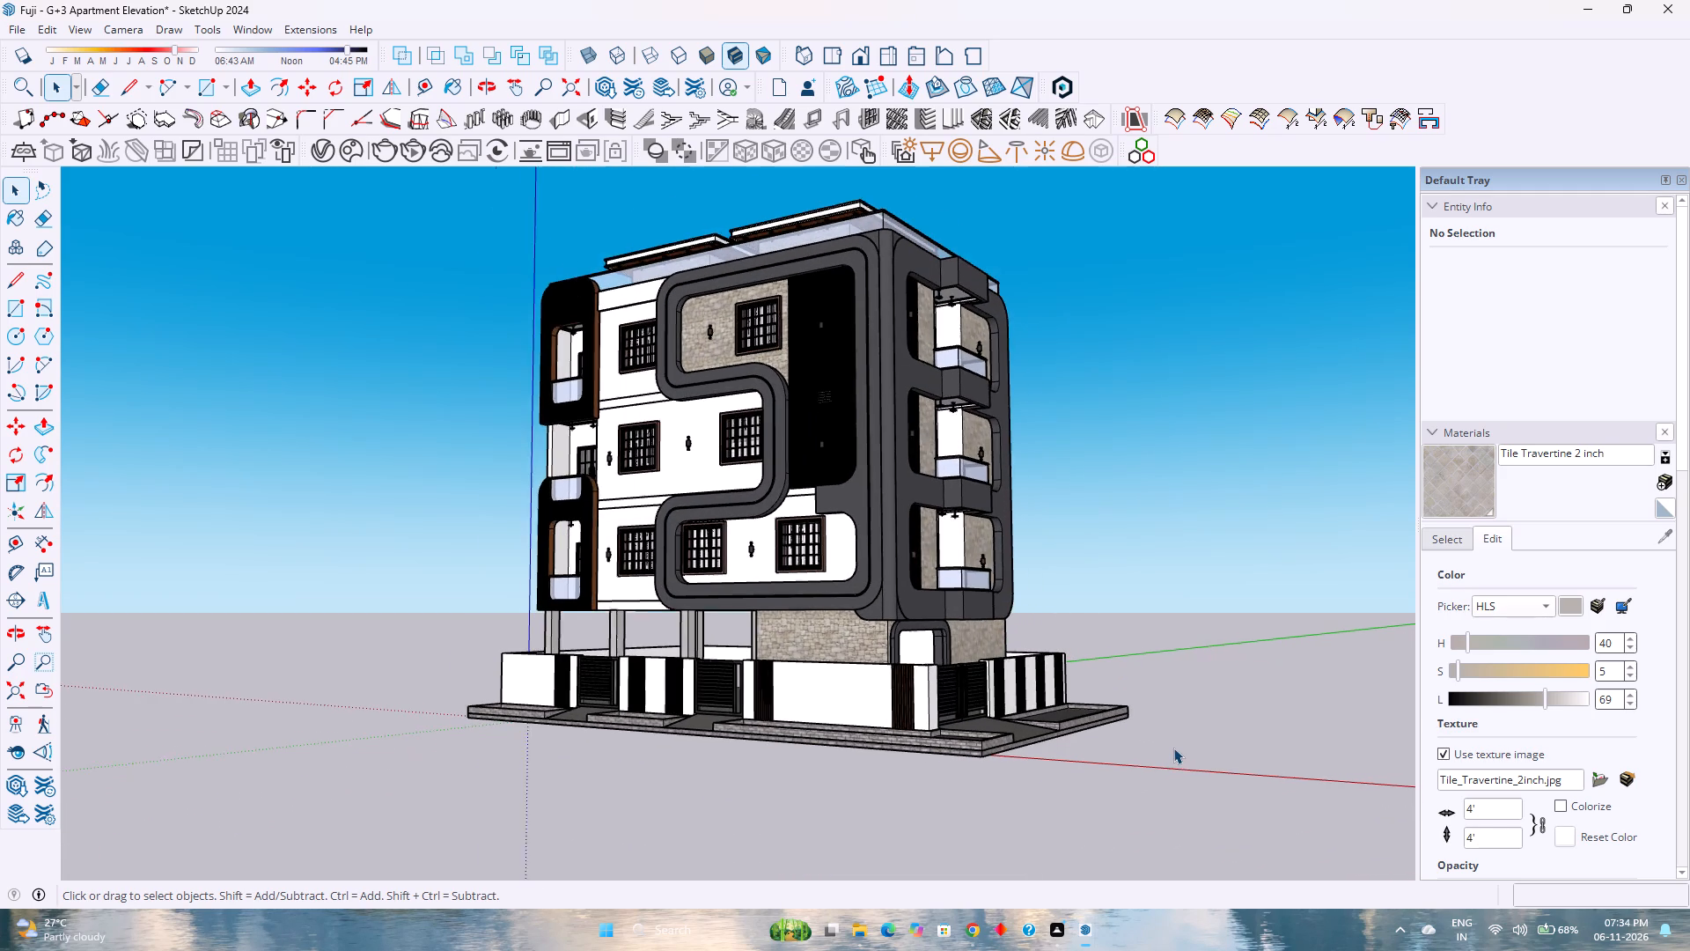
pyautogui.scroll(1, 1173, 748)
pyautogui.scroll(2, 1168, 240)
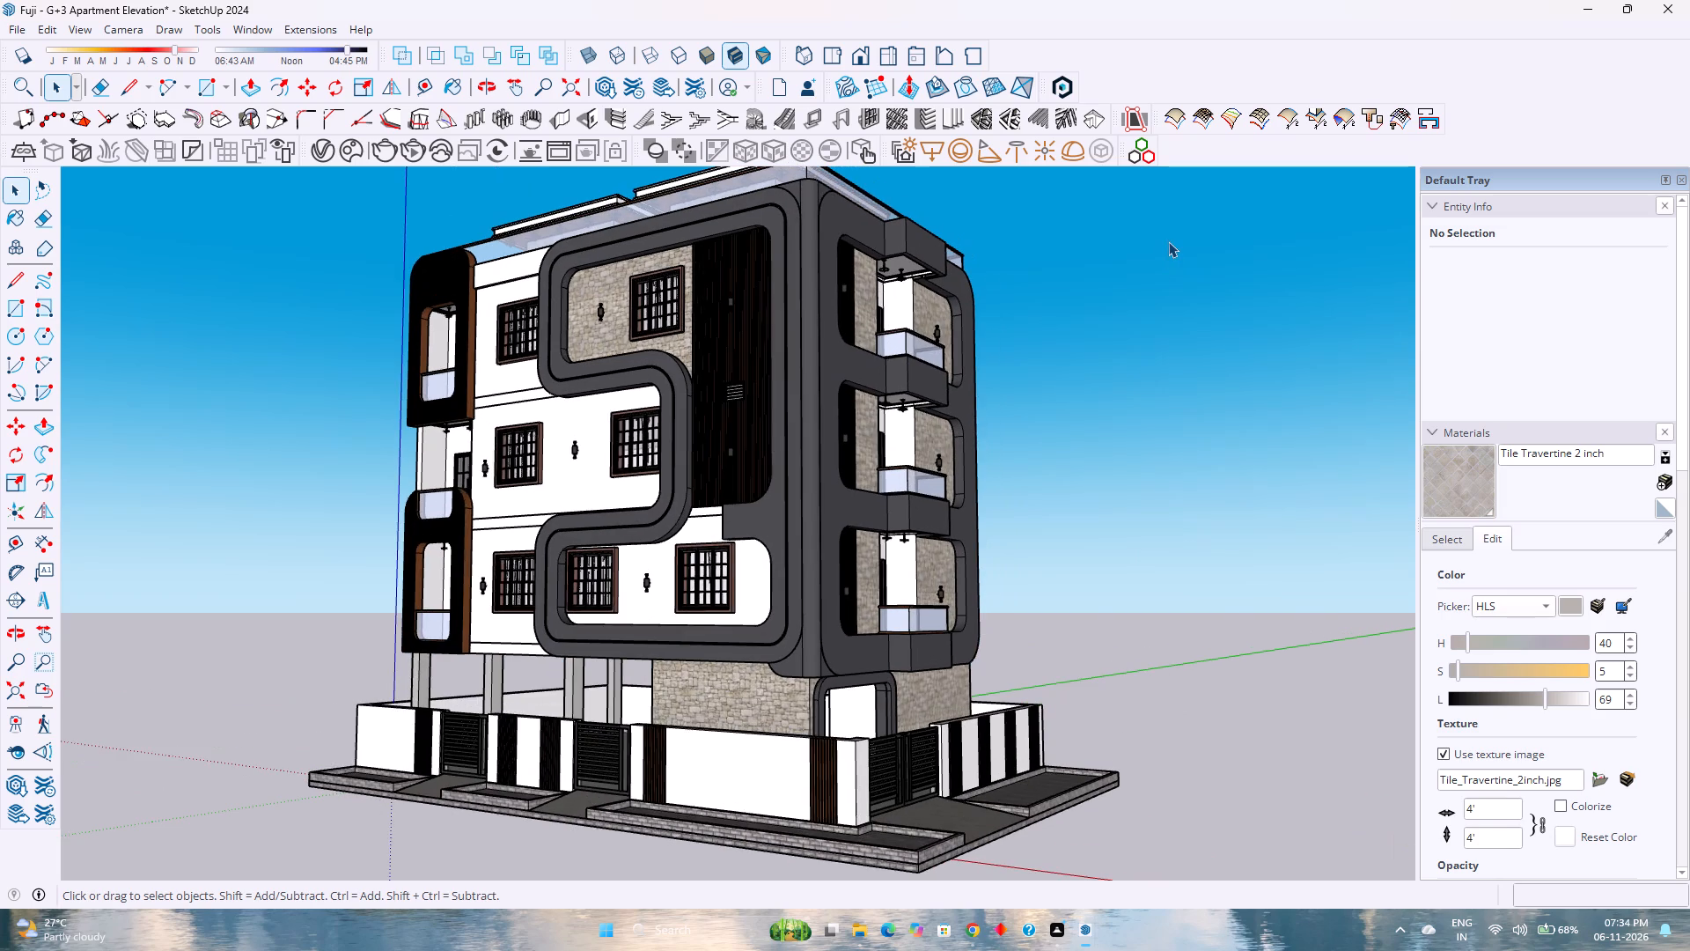
# Examine the building from above the front corner, including the terrace, rooftop rooms and their canopies.
pyautogui.scroll(-2, 1168, 241)
pyautogui.moveTo(1168, 241); pyautogui.dragTo(869, 558, button='middle')
pyautogui.middleClick(868, 558)
pyautogui.scroll(-6, 863, 545)
pyautogui.moveTo(445, 568); pyautogui.dragTo(817, 504, button='middle')
pyautogui.moveTo(823, 501); pyautogui.dragTo(839, 494, button='middle')
pyautogui.middleClick(839, 494)
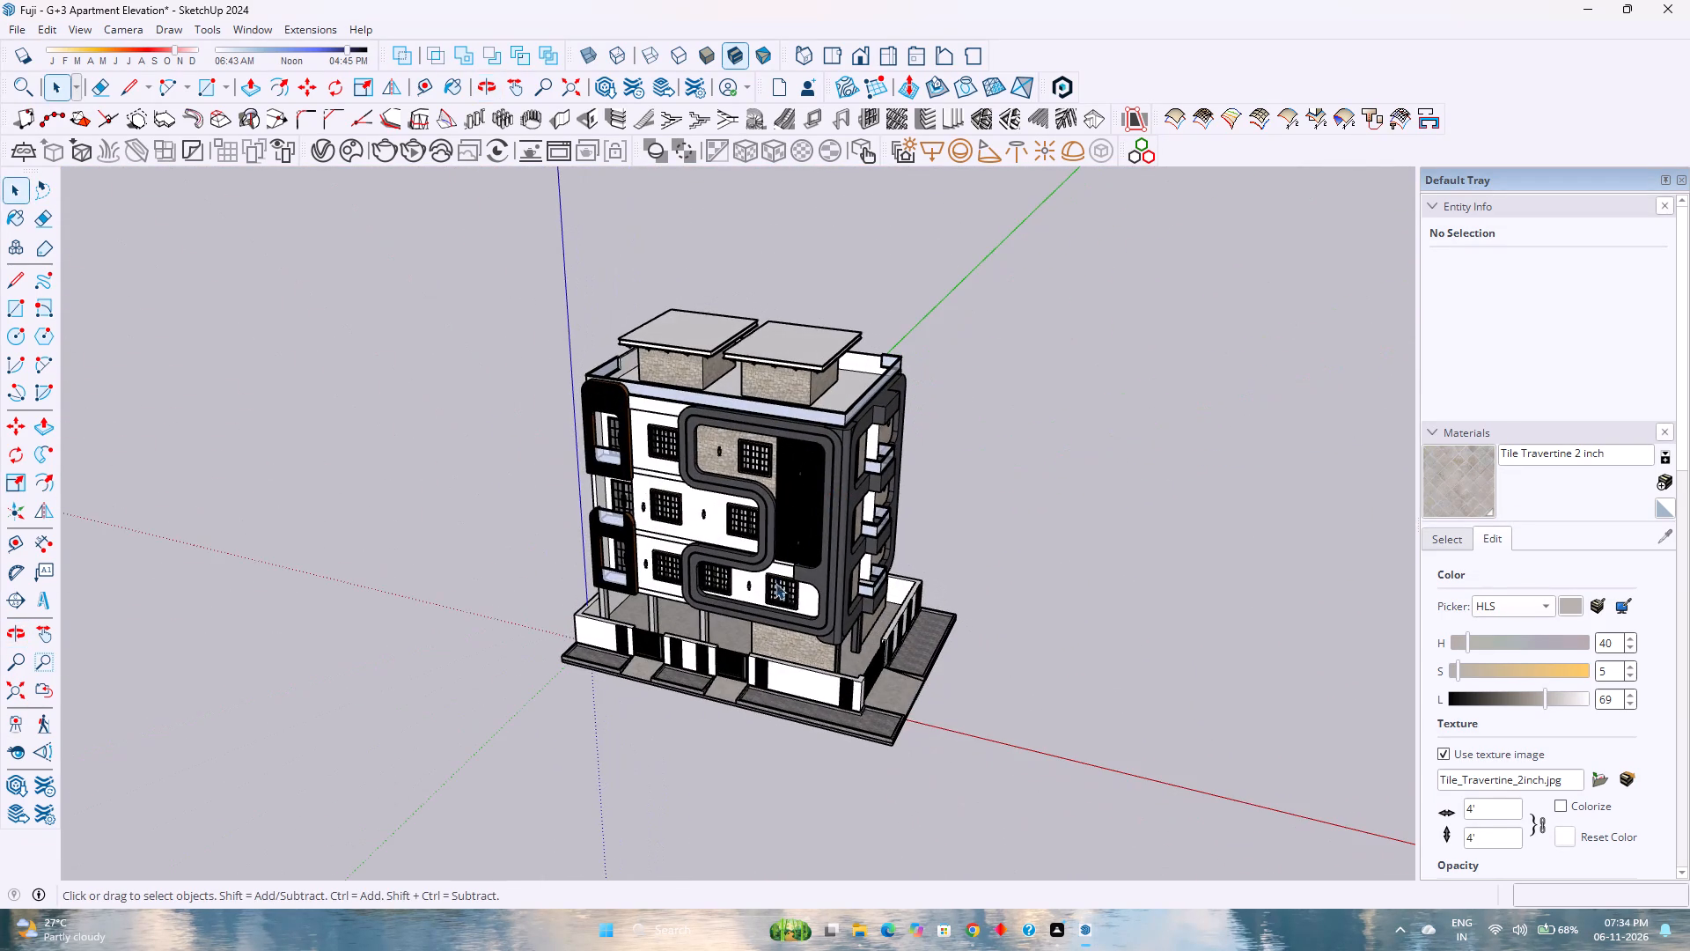
pyautogui.scroll(2, 772, 617)
pyautogui.moveTo(772, 617); pyautogui.dragTo(747, 466, button='middle')
pyautogui.scroll(4, 753, 473)
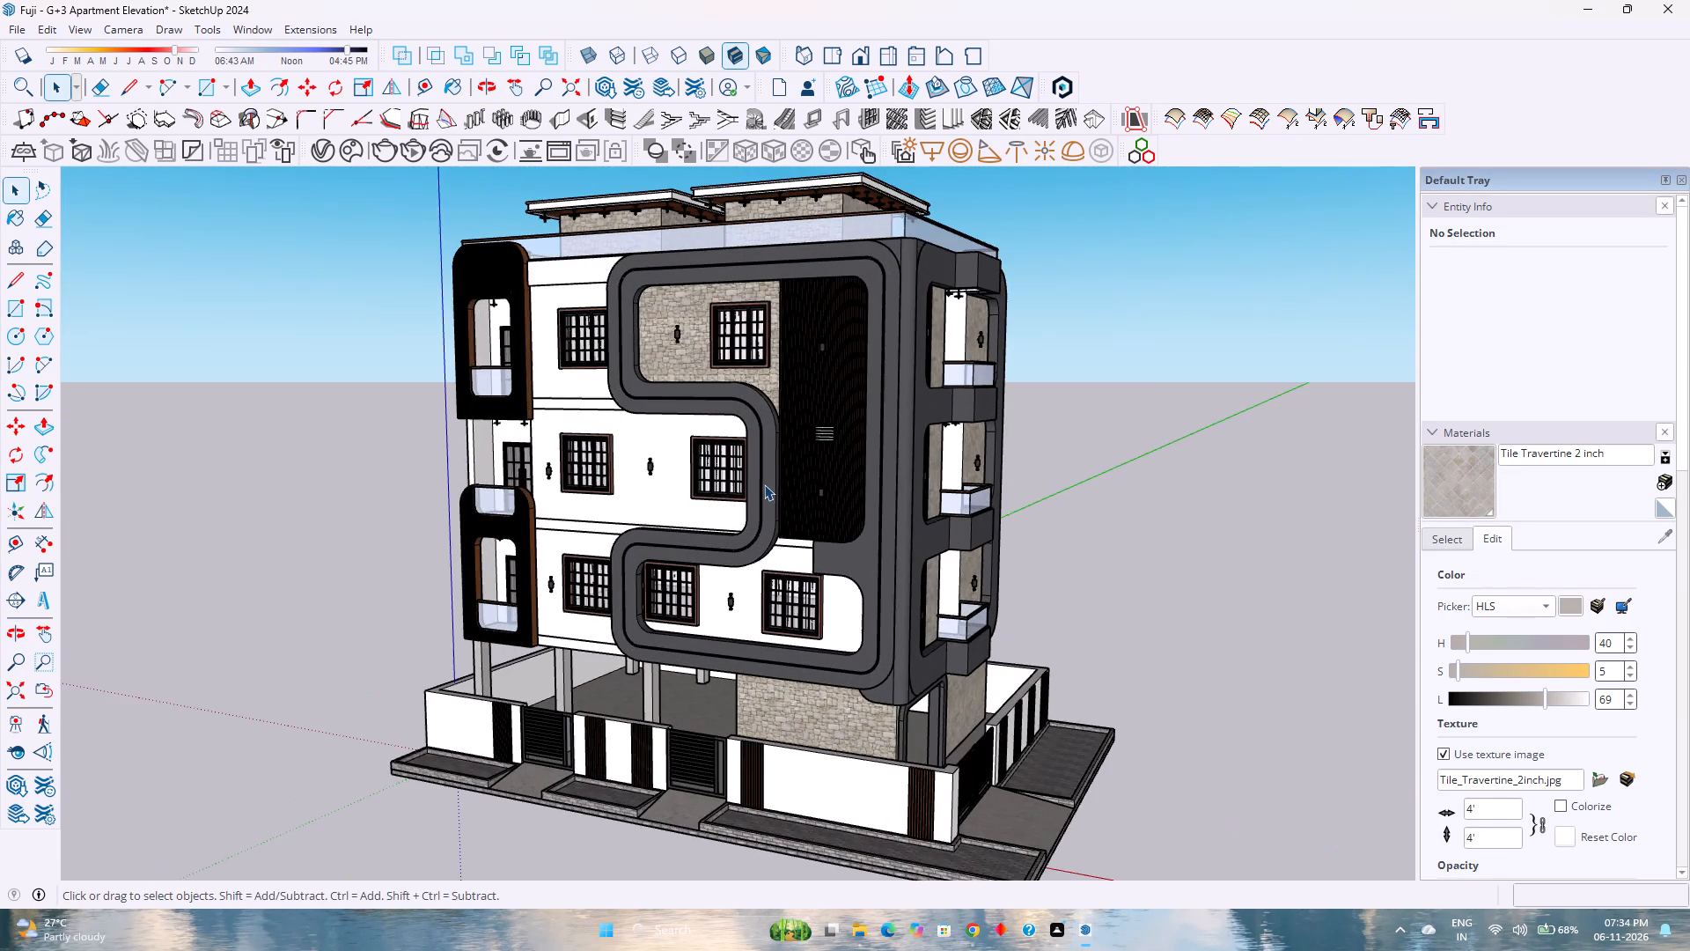
# Examine the front facade and side balconies together from a slightly raised corner view at varying distances.
pyautogui.moveTo(764, 484); pyautogui.dragTo(709, 483, button='middle')
pyautogui.scroll(-3, 706, 483)
pyautogui.scroll(3, 706, 483)
pyautogui.scroll(-4, 706, 489)
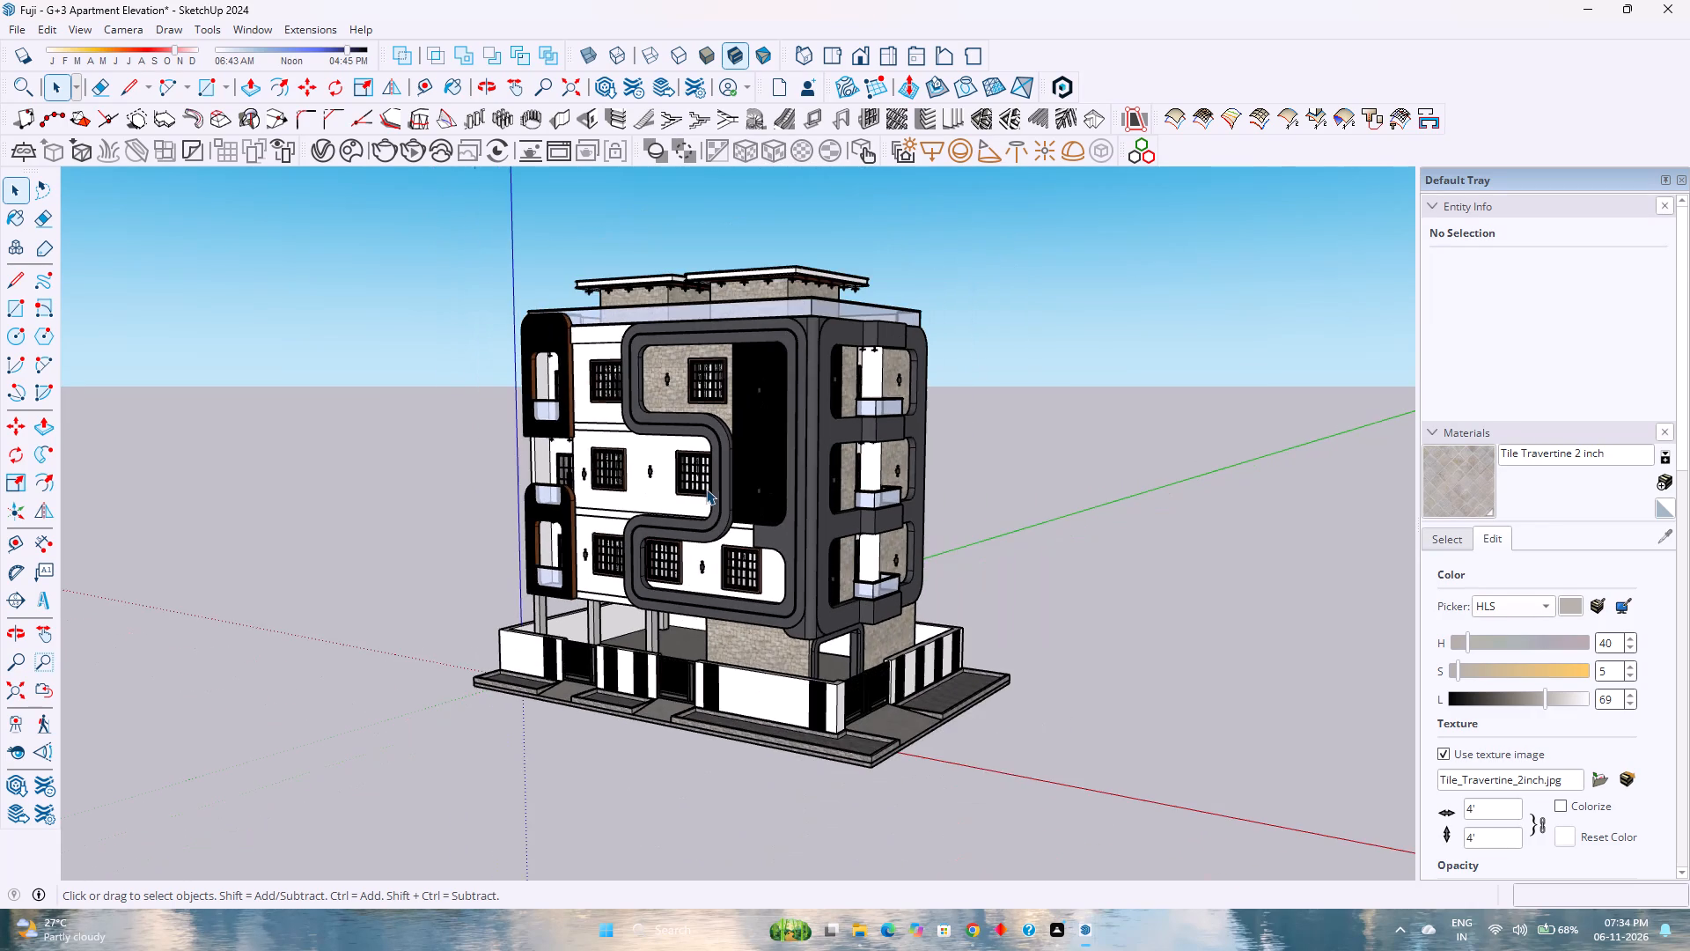
pyautogui.scroll(3, 706, 489)
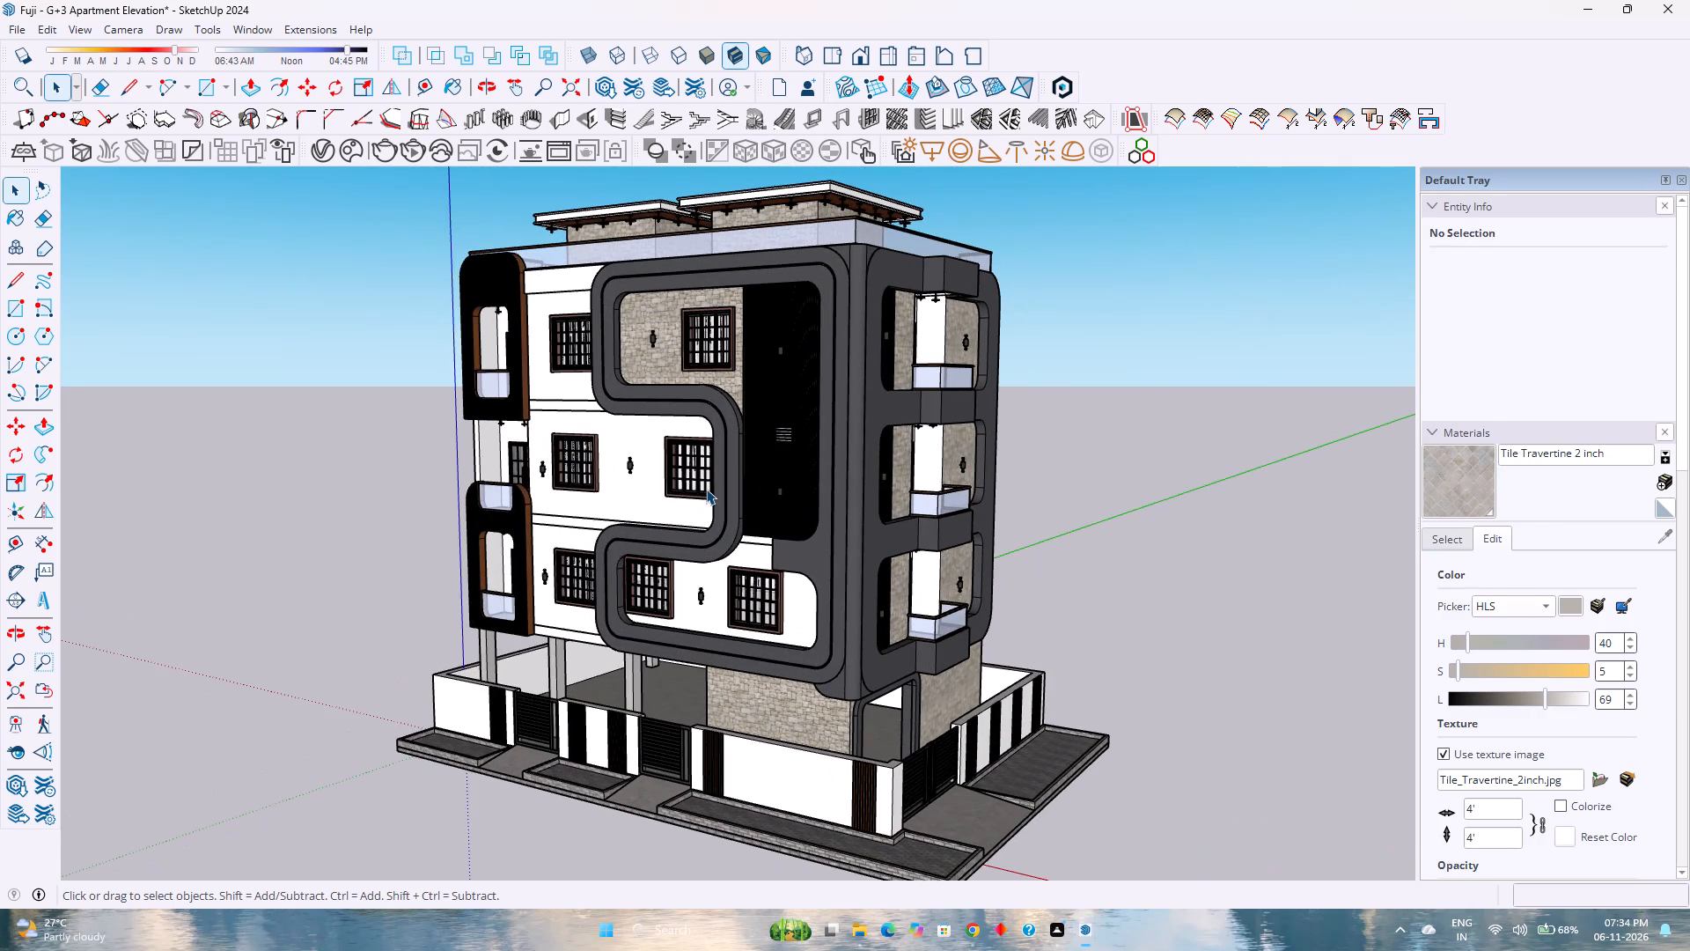
pyautogui.scroll(-3, 706, 490)
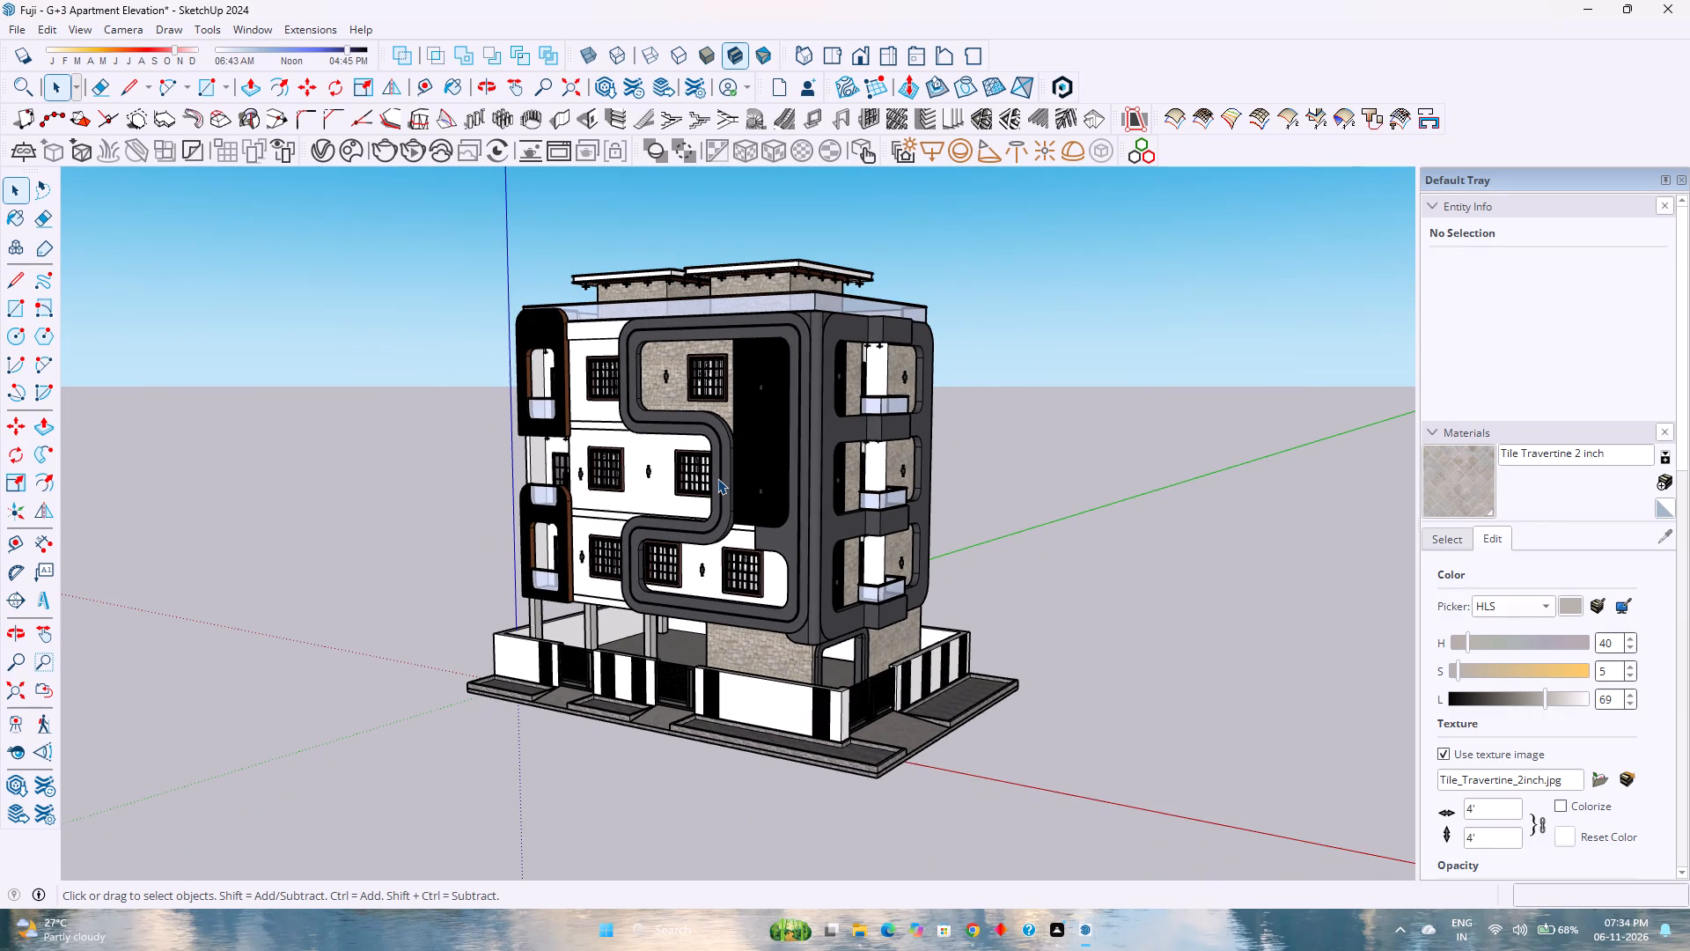
pyautogui.scroll(-2, 717, 478)
pyautogui.scroll(2, 717, 478)
pyautogui.scroll(-2, 717, 478)
pyautogui.scroll(4, 717, 478)
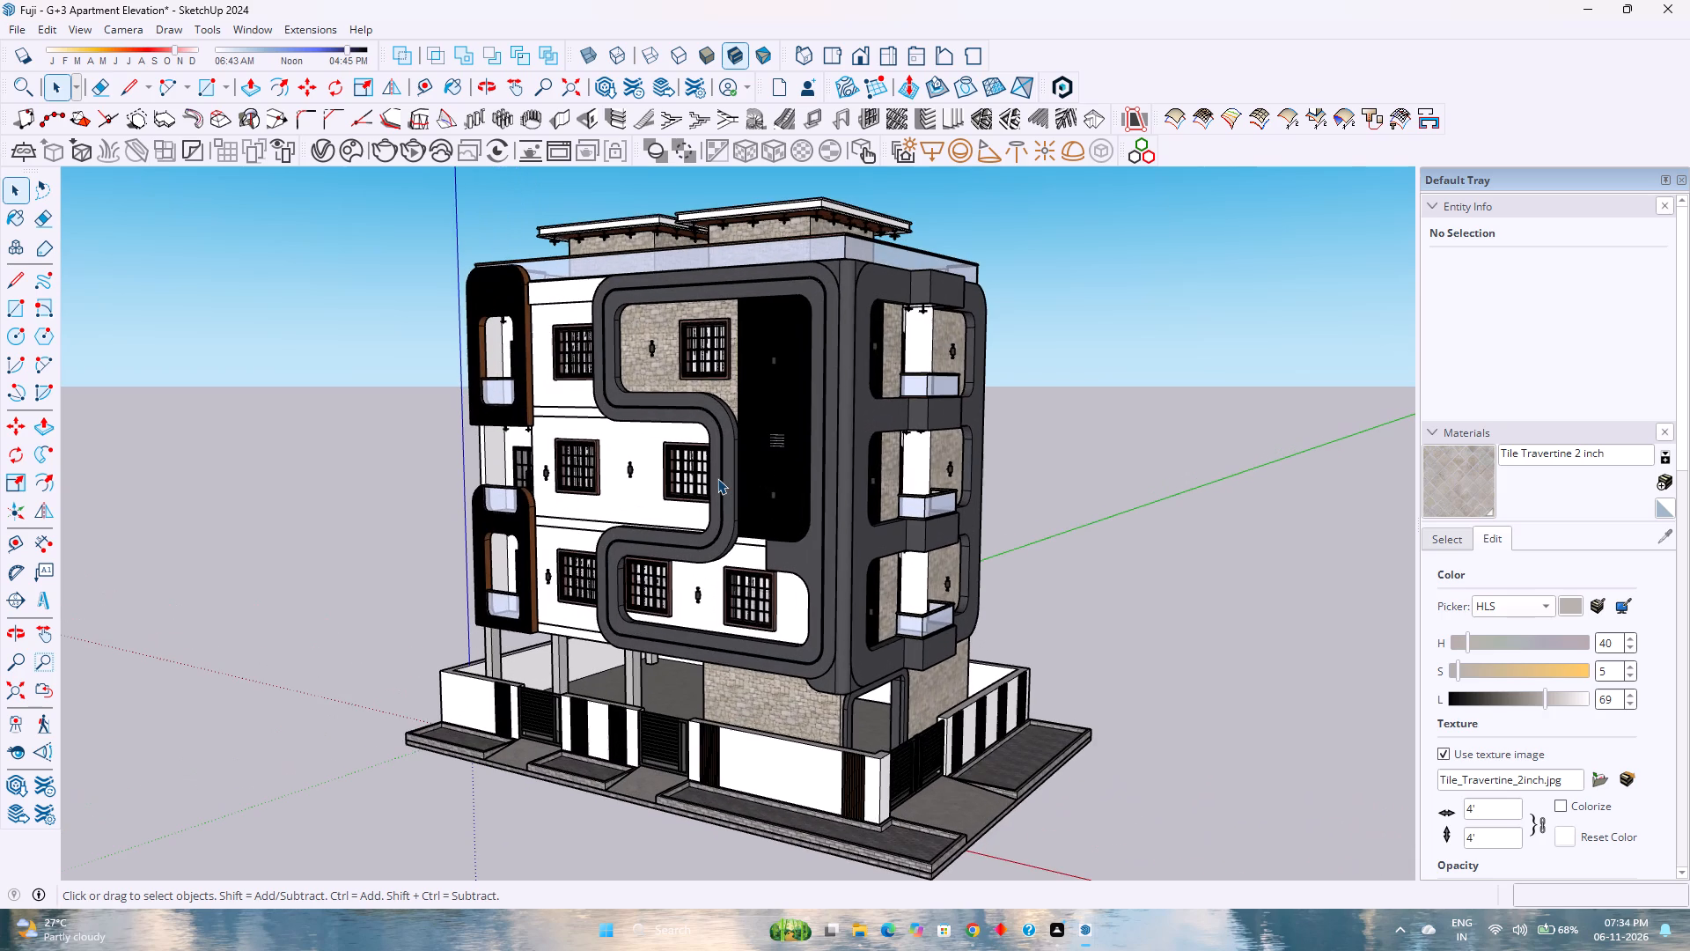
pyautogui.scroll(-1, 717, 478)
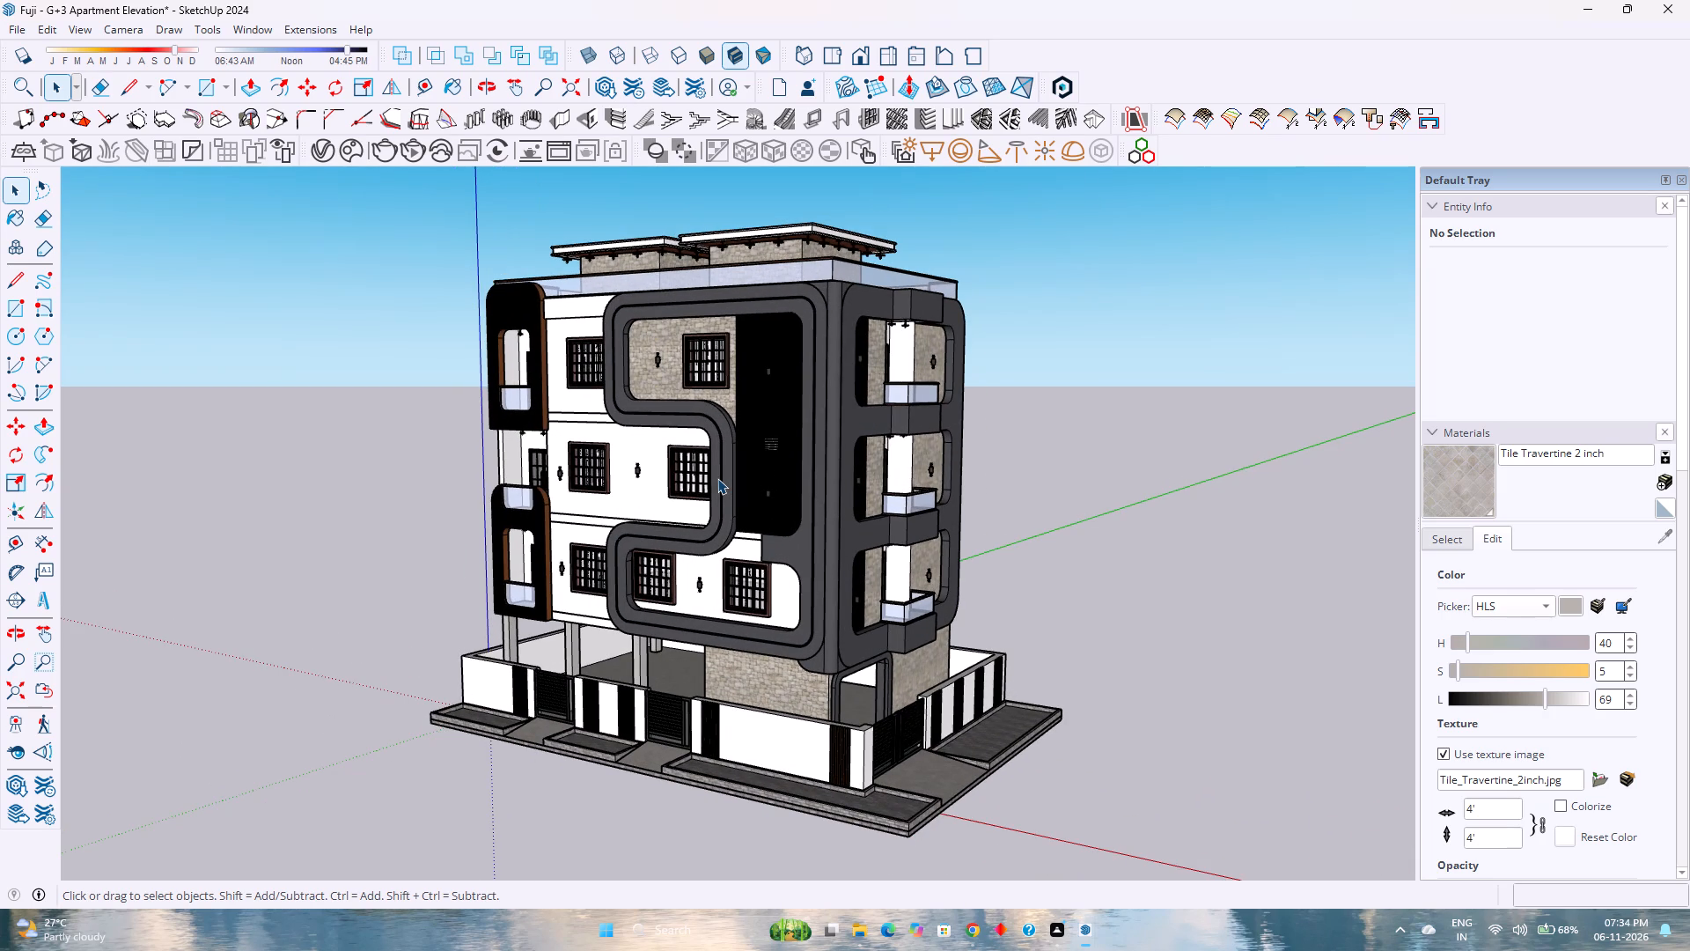
pyautogui.scroll(2, 717, 478)
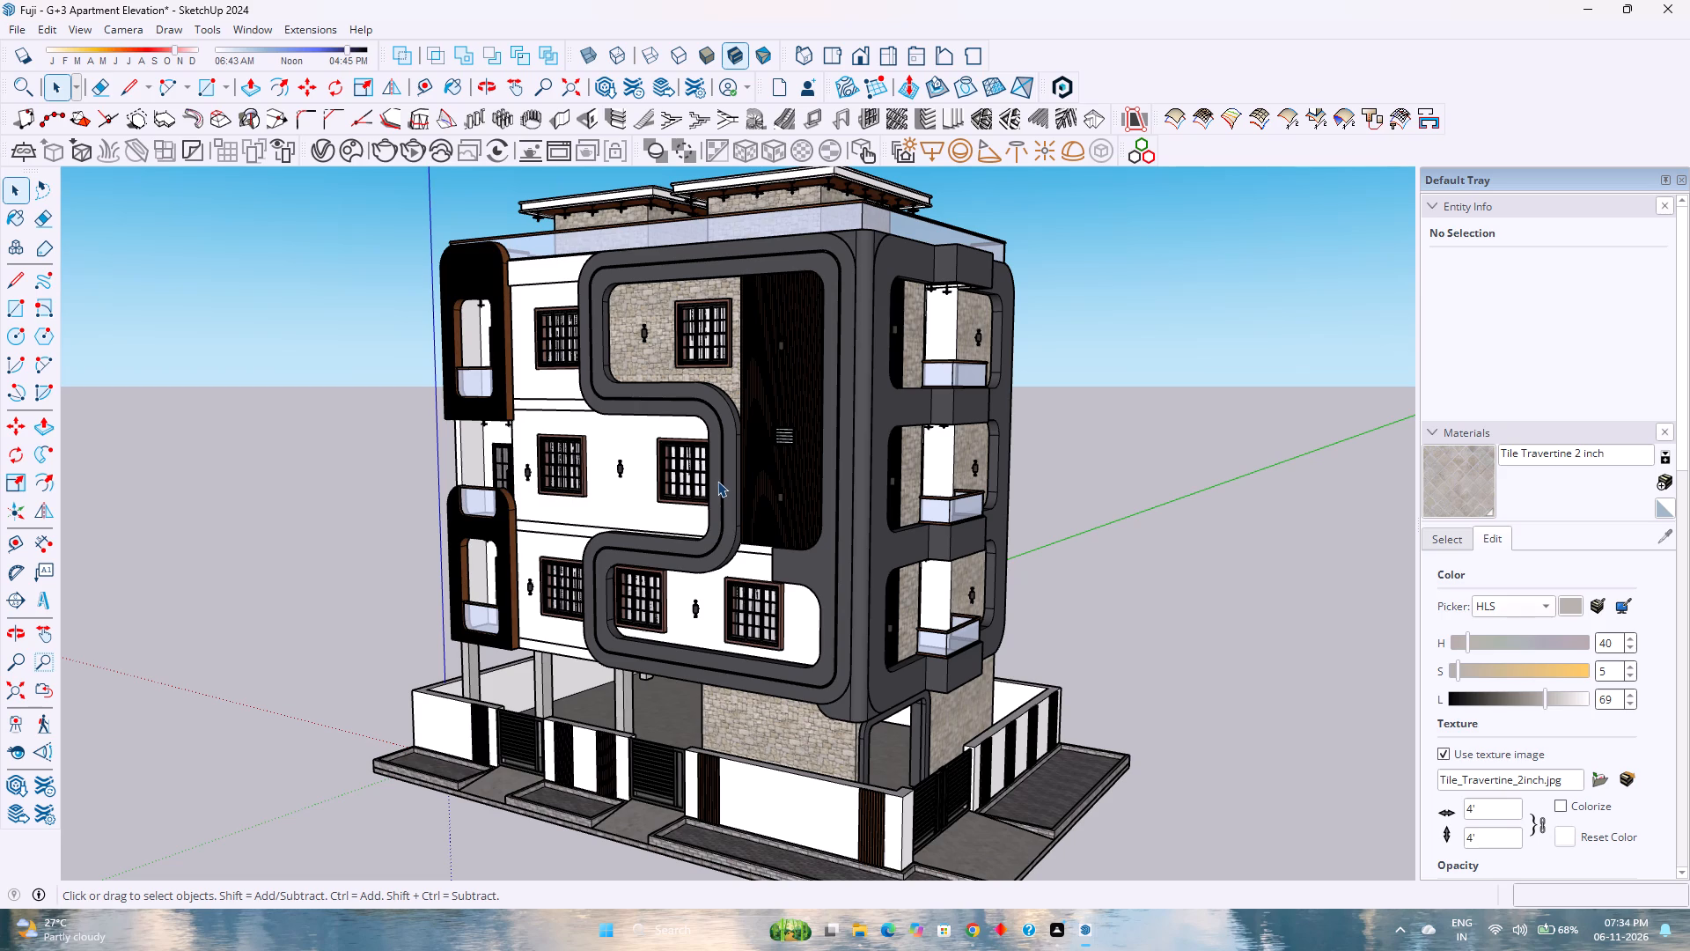
pyautogui.scroll(-1, 717, 481)
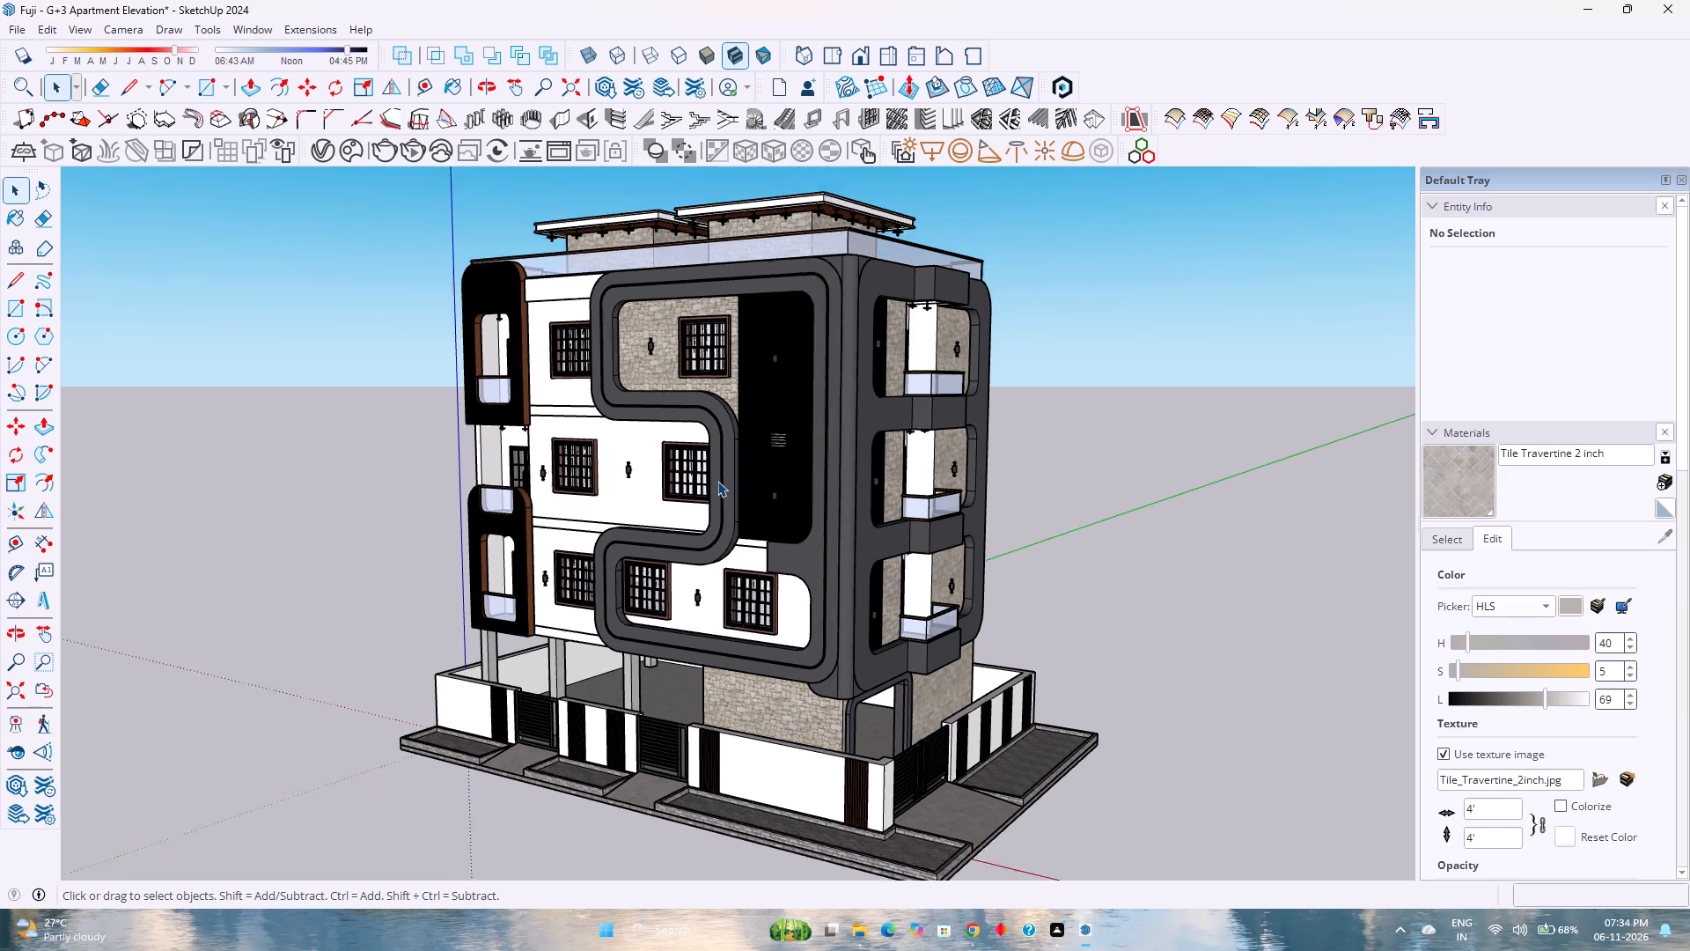
# Examine the front elevation nearly head-on, including the stacked balconies, windows, curved frame and compound wall.
pyautogui.scroll(-1, 717, 481)
pyautogui.moveTo(662, 523); pyautogui.dragTo(890, 489, button='middle')
pyautogui.moveTo(910, 487); pyautogui.dragTo(955, 483, button='middle')
pyautogui.scroll(-6, 955, 483)
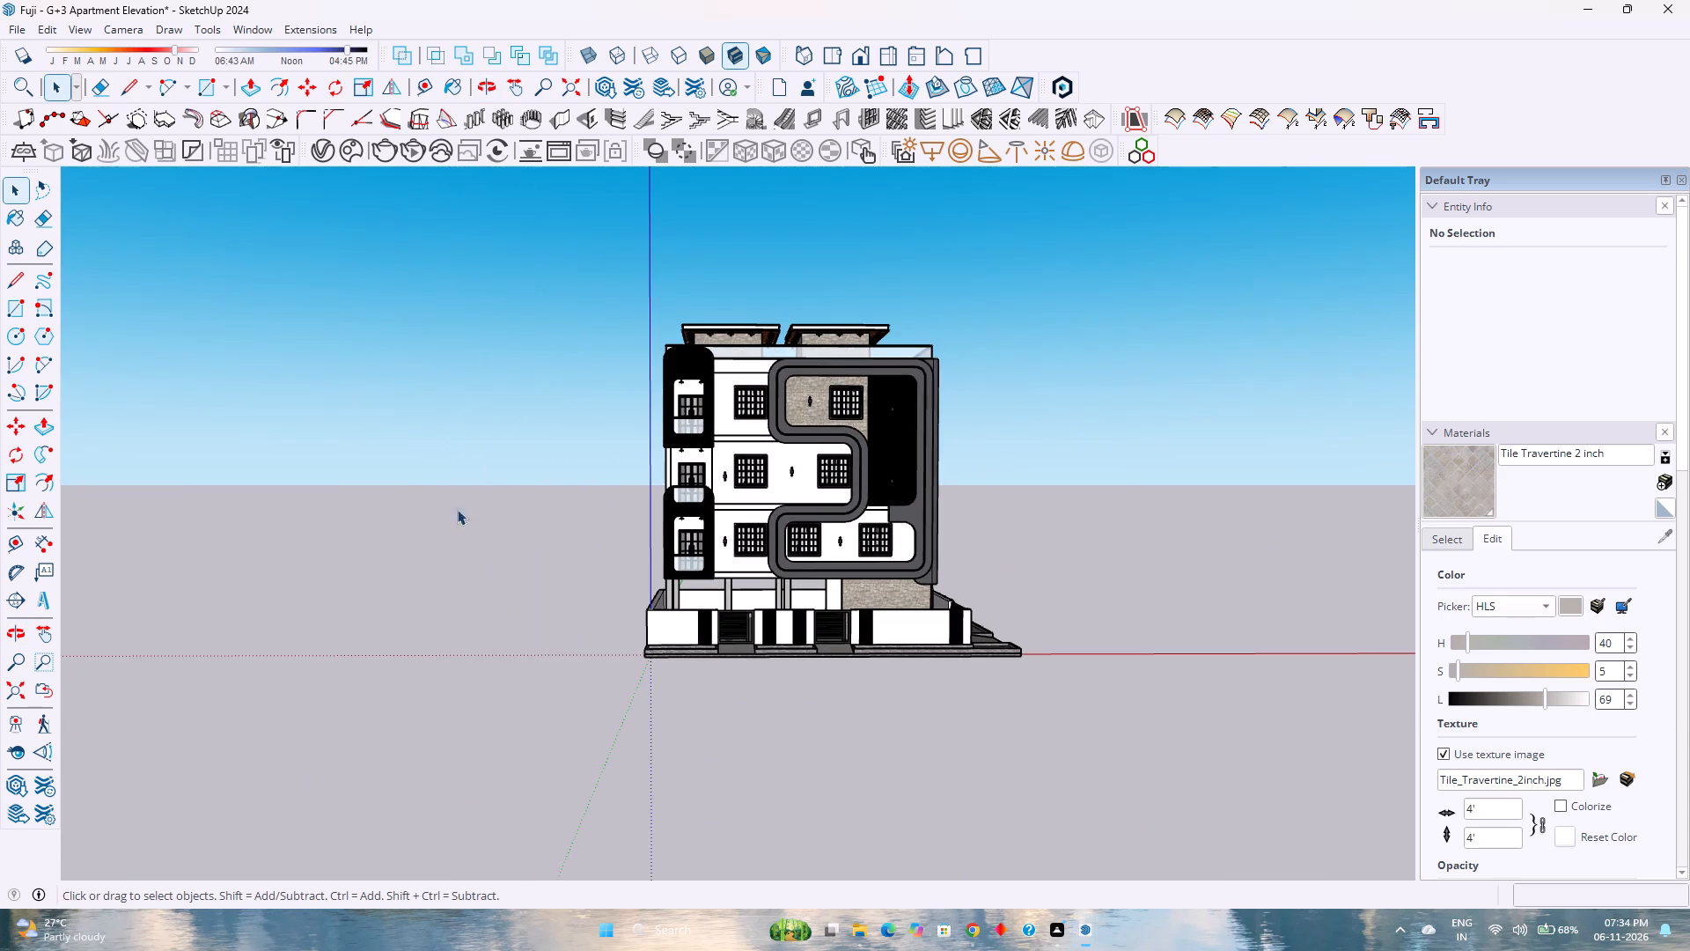
pyautogui.scroll(4, 628, 440)
pyautogui.moveTo(739, 446); pyautogui.dragTo(513, 474, button='middle')
pyautogui.middleClick(513, 474)
pyautogui.scroll(-4, 513, 472)
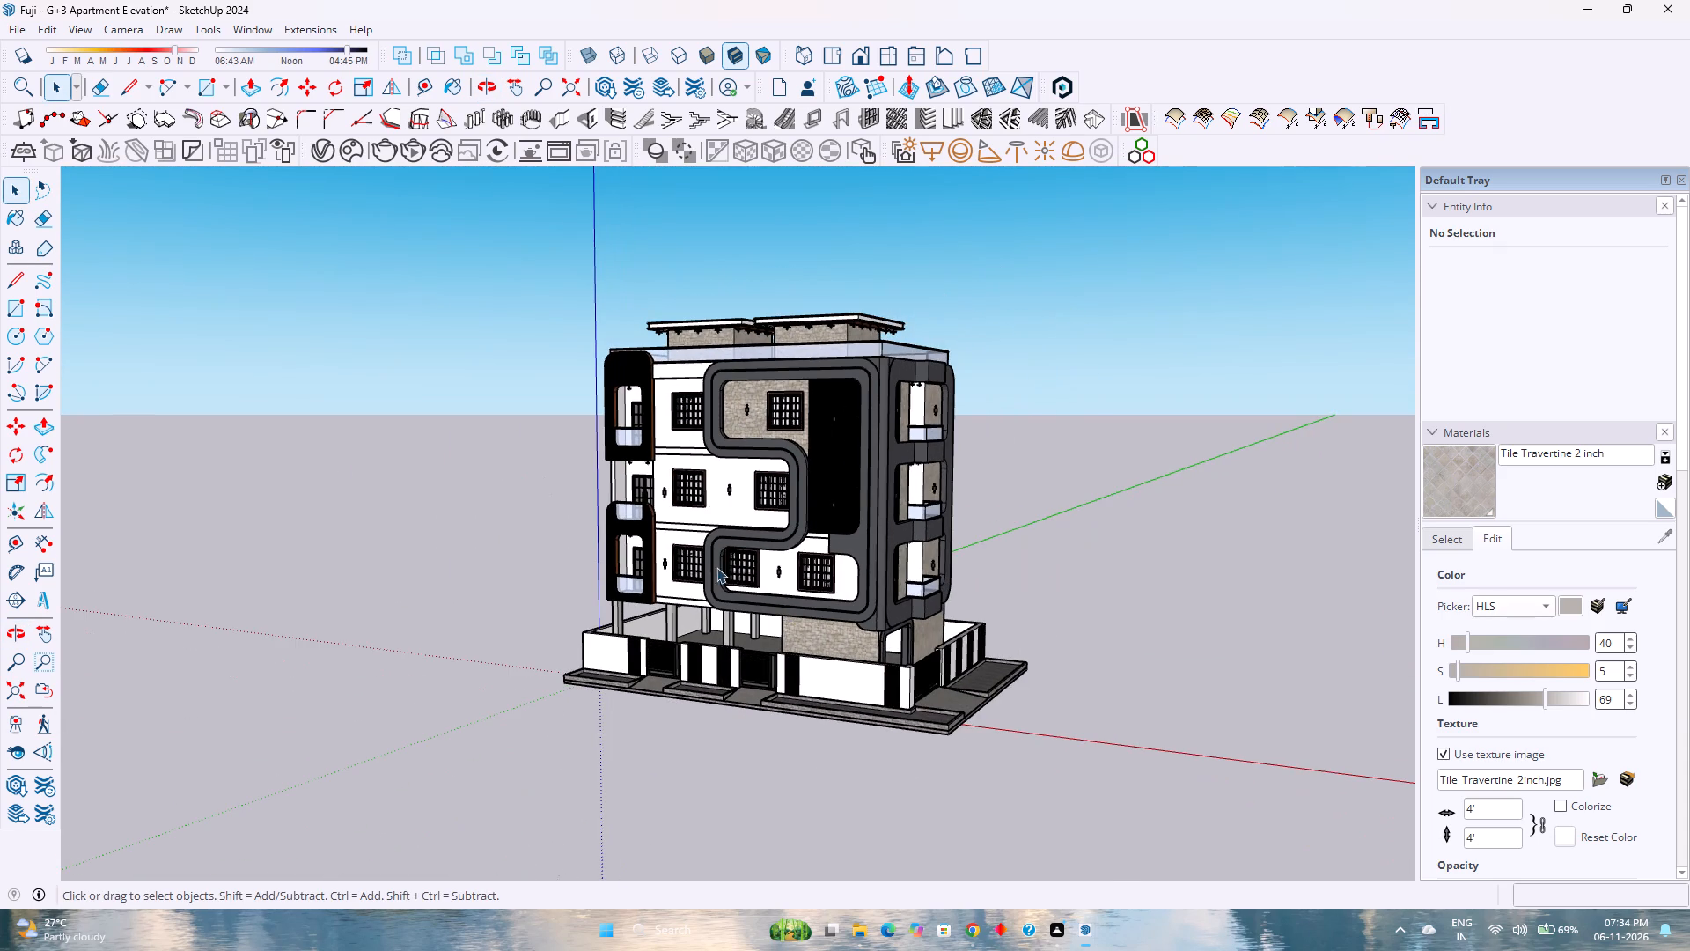
pyautogui.scroll(6, 599, 488)
pyautogui.moveTo(599, 488); pyautogui.dragTo(808, 522, button='middle')
pyautogui.scroll(1, 808, 522)
pyautogui.scroll(-3, 808, 522)
pyautogui.scroll(3, 744, 522)
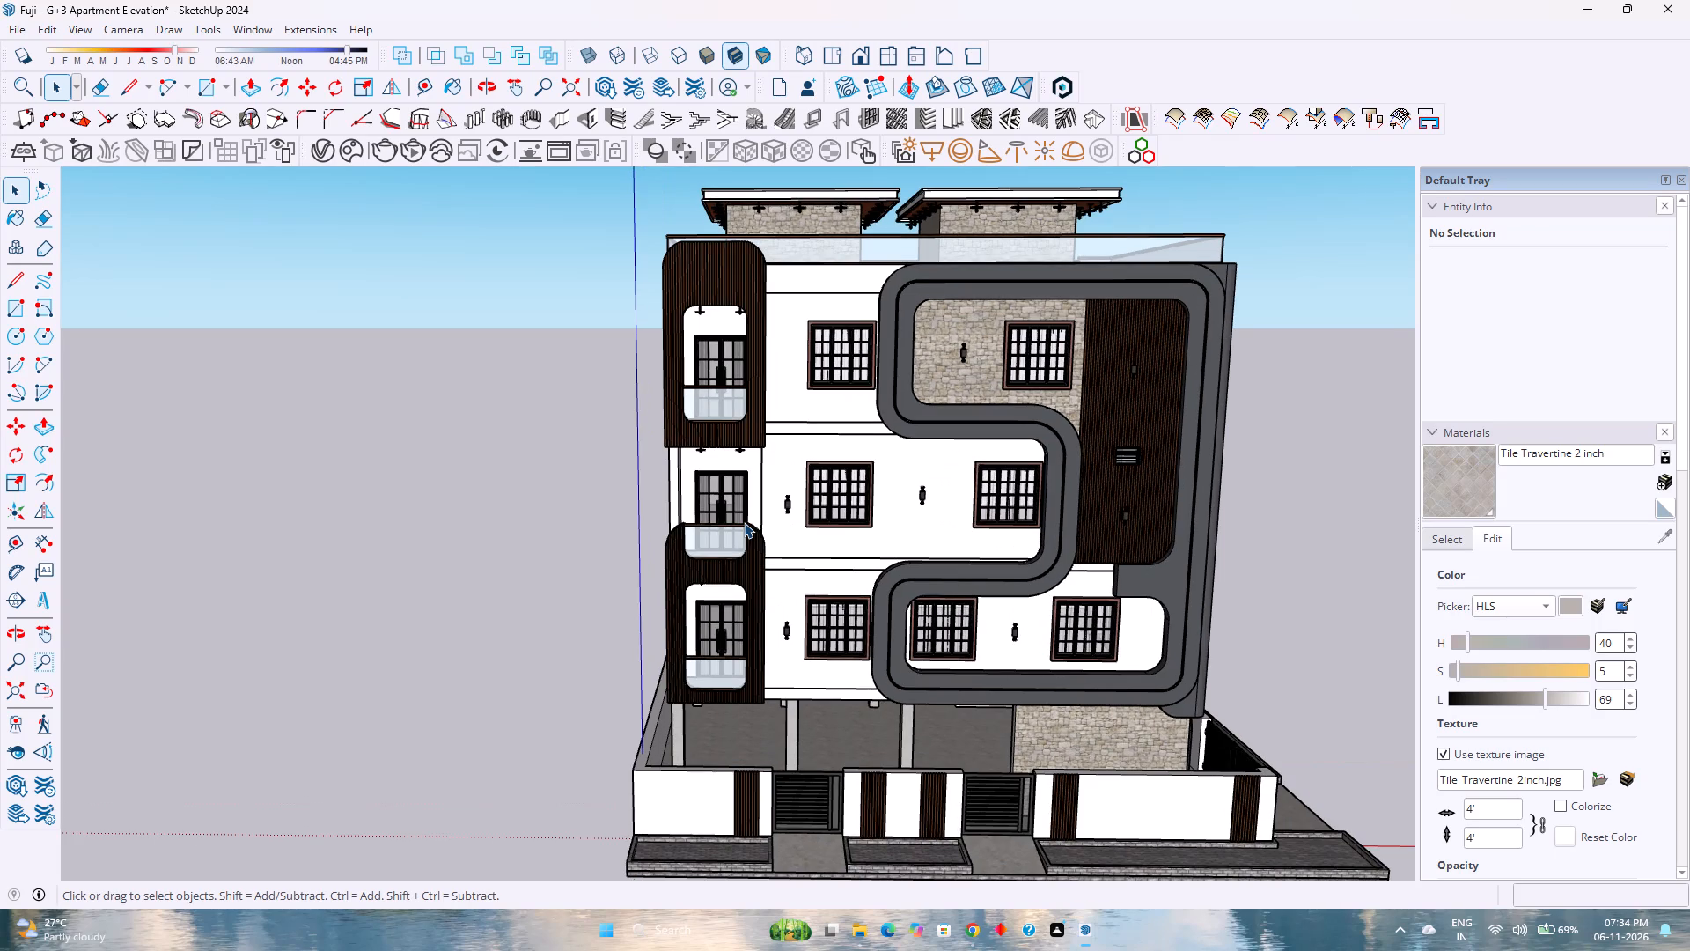
pyautogui.scroll(-3, 744, 523)
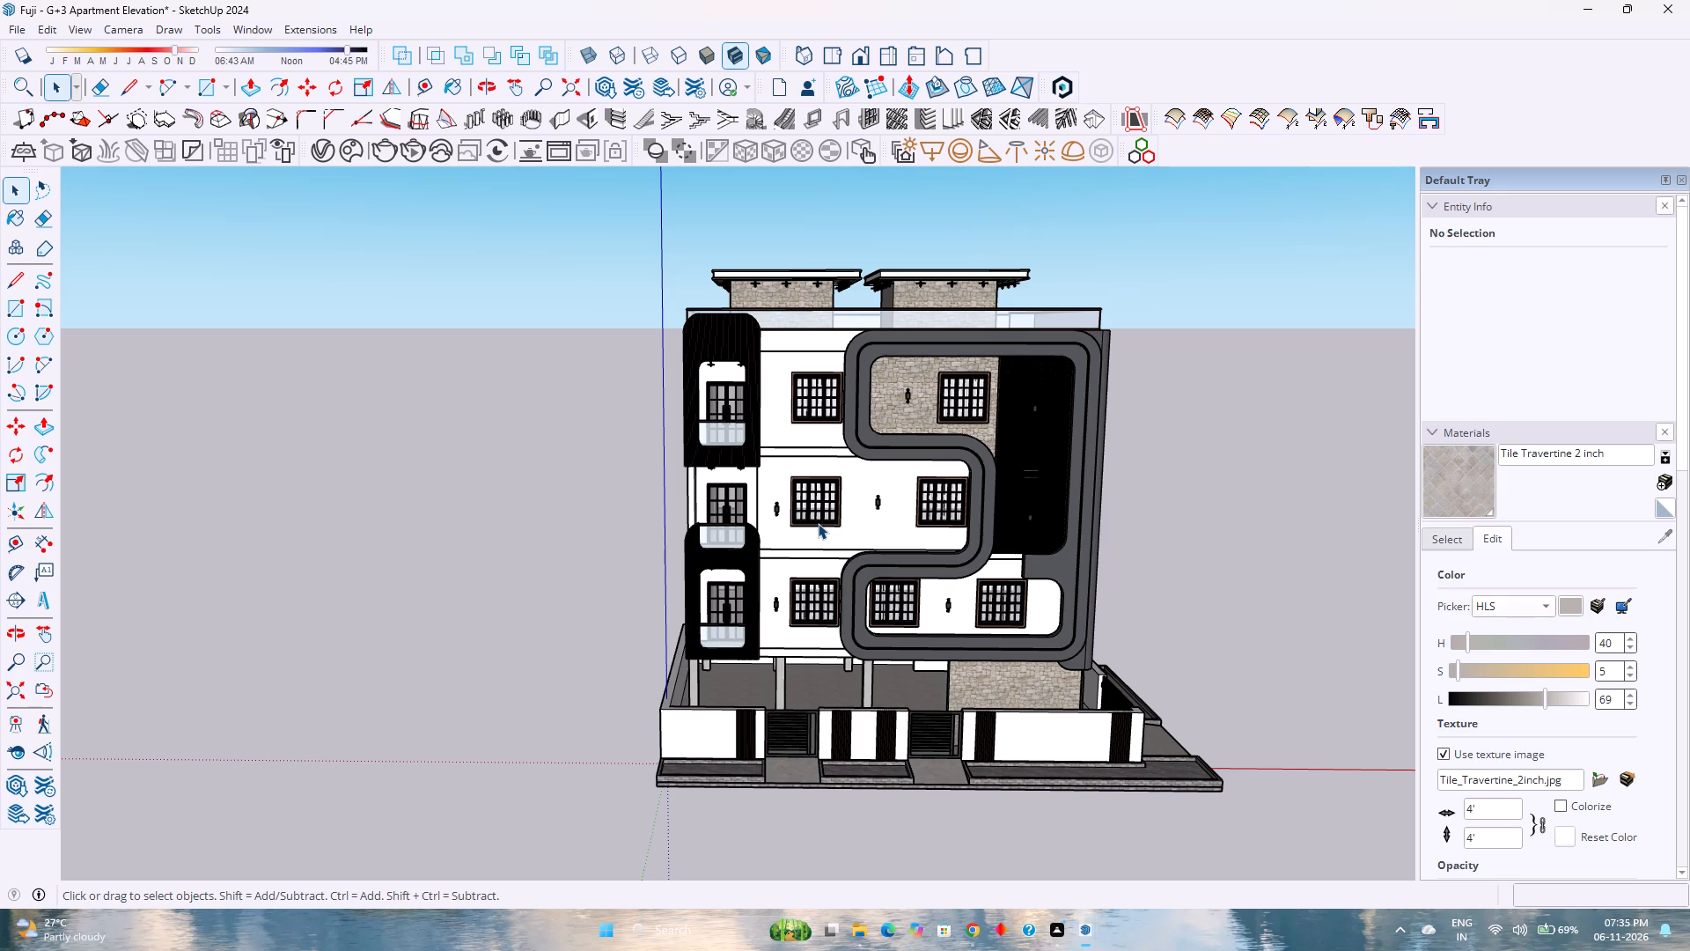
pyautogui.scroll(3, 870, 494)
pyautogui.scroll(-4, 870, 494)
pyautogui.scroll(1, 870, 494)
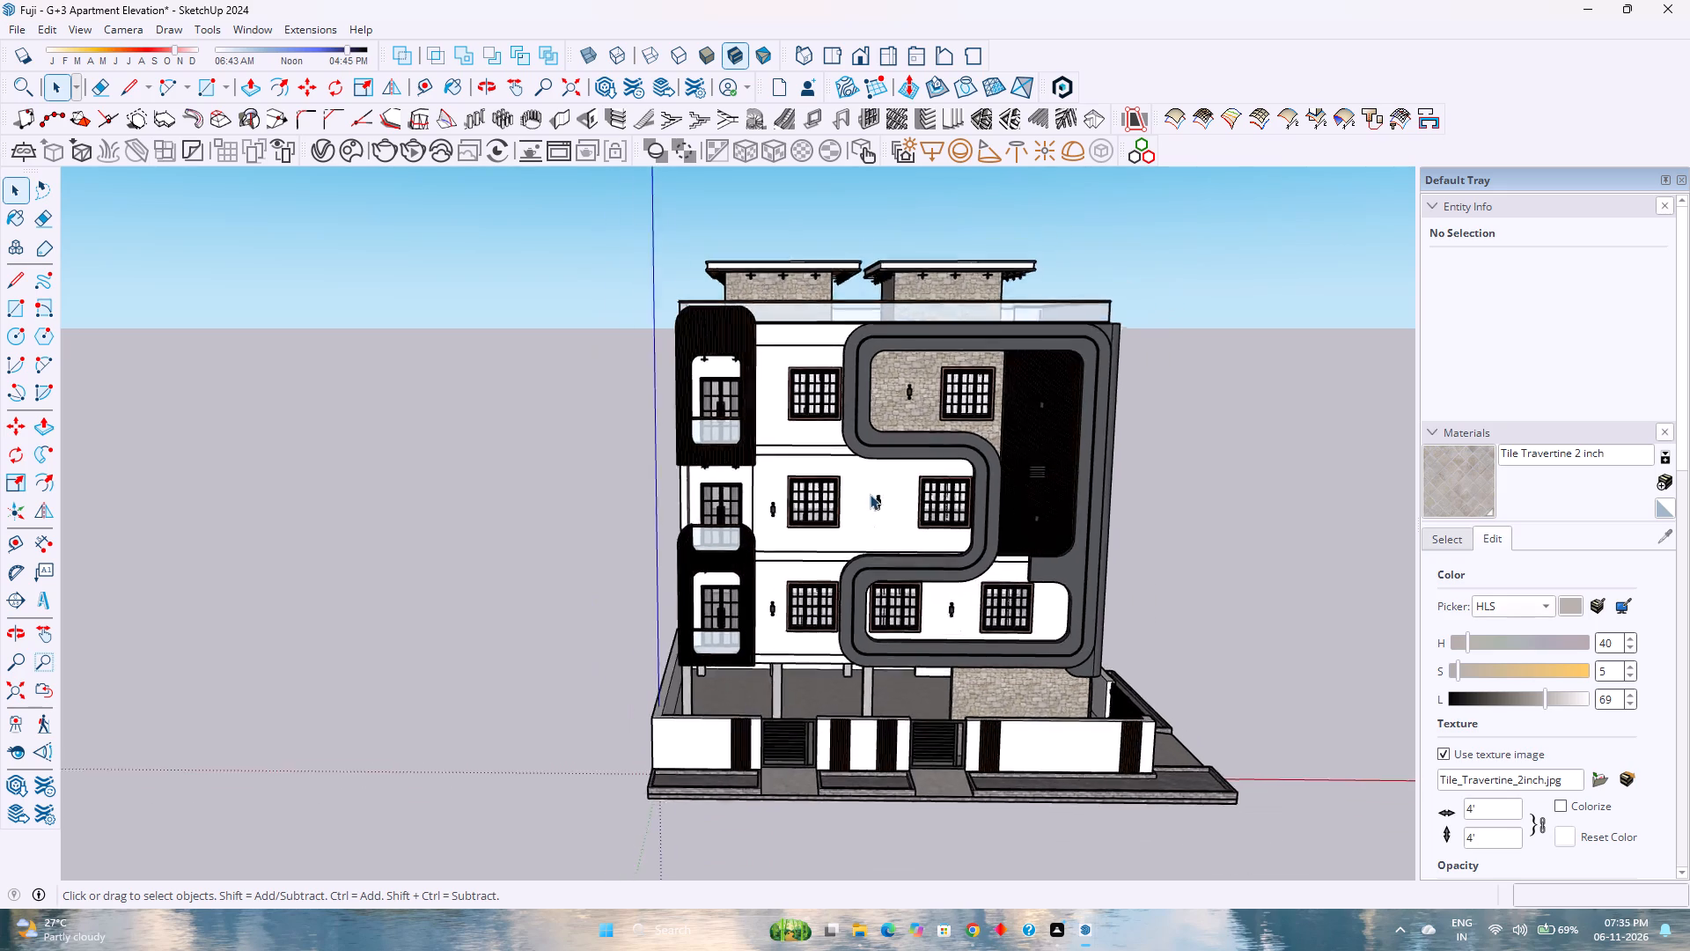
pyautogui.scroll(2, 870, 494)
pyautogui.scroll(-6, 870, 494)
# Examine the whole building from a low front-corner viewpoint, from far away and closer at its facade and compound wall.
pyautogui.moveTo(907, 504); pyautogui.dragTo(672, 483, button='middle')
pyautogui.middleClick(672, 483)
pyautogui.scroll(-4, 696, 471)
pyautogui.moveTo(745, 540); pyautogui.dragTo(731, 510, button='middle')
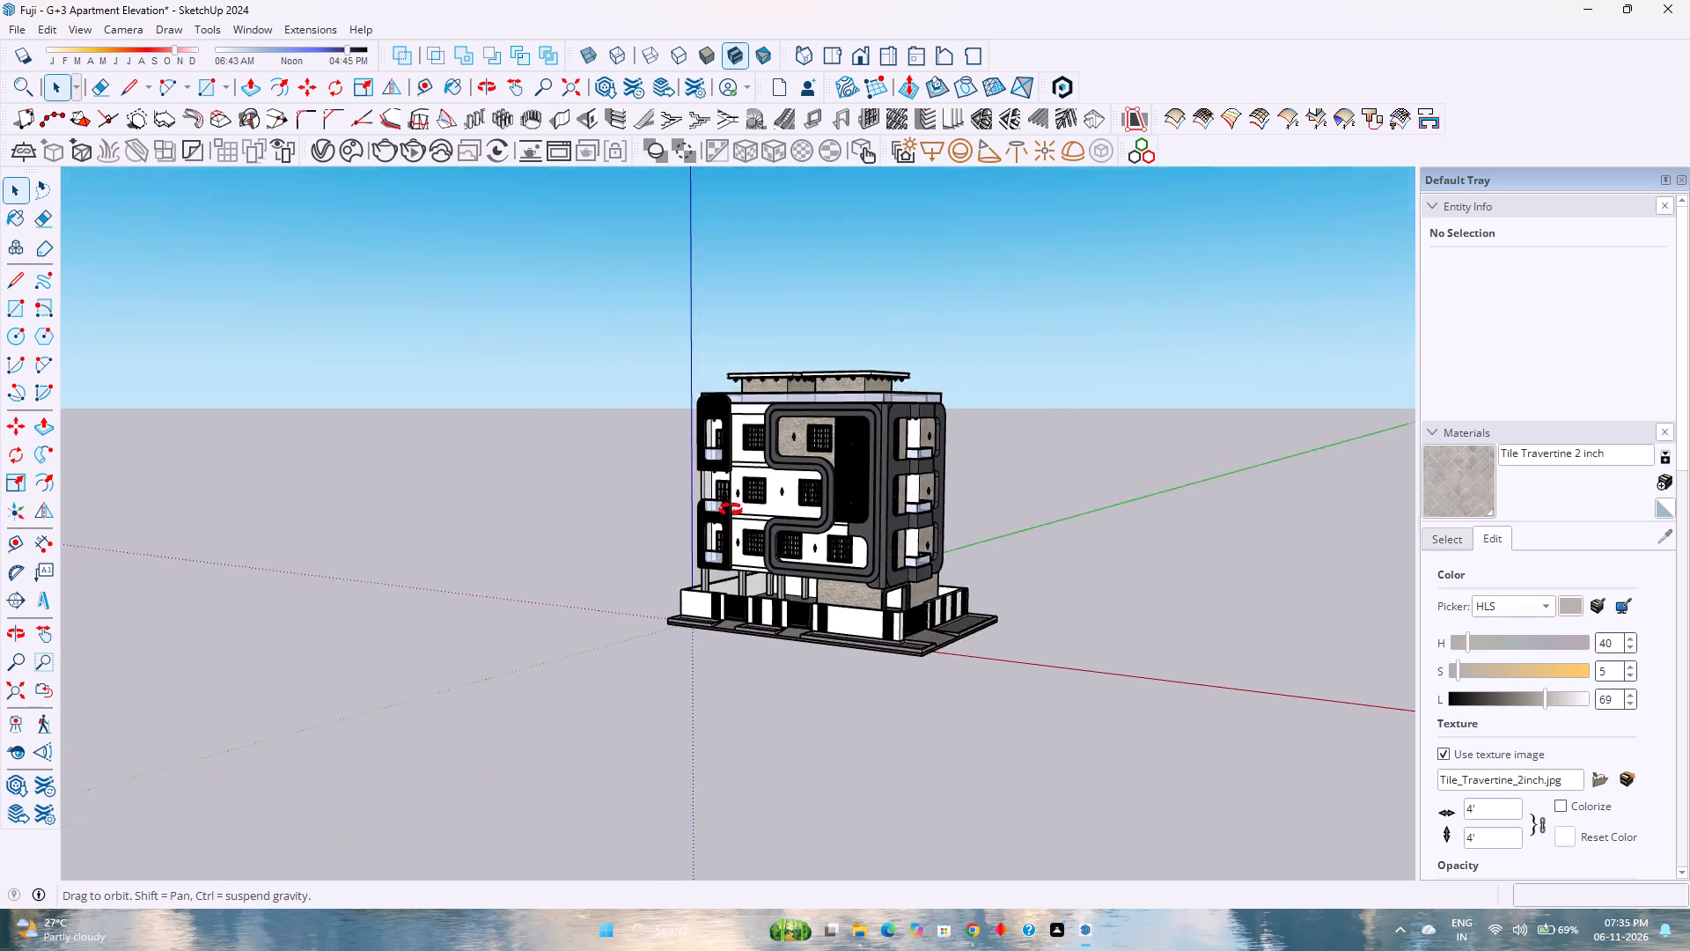
pyautogui.moveTo(731, 510); pyautogui.dragTo(745, 432, button='middle')
pyautogui.middleClick(745, 432)
pyautogui.scroll(3, 797, 530)
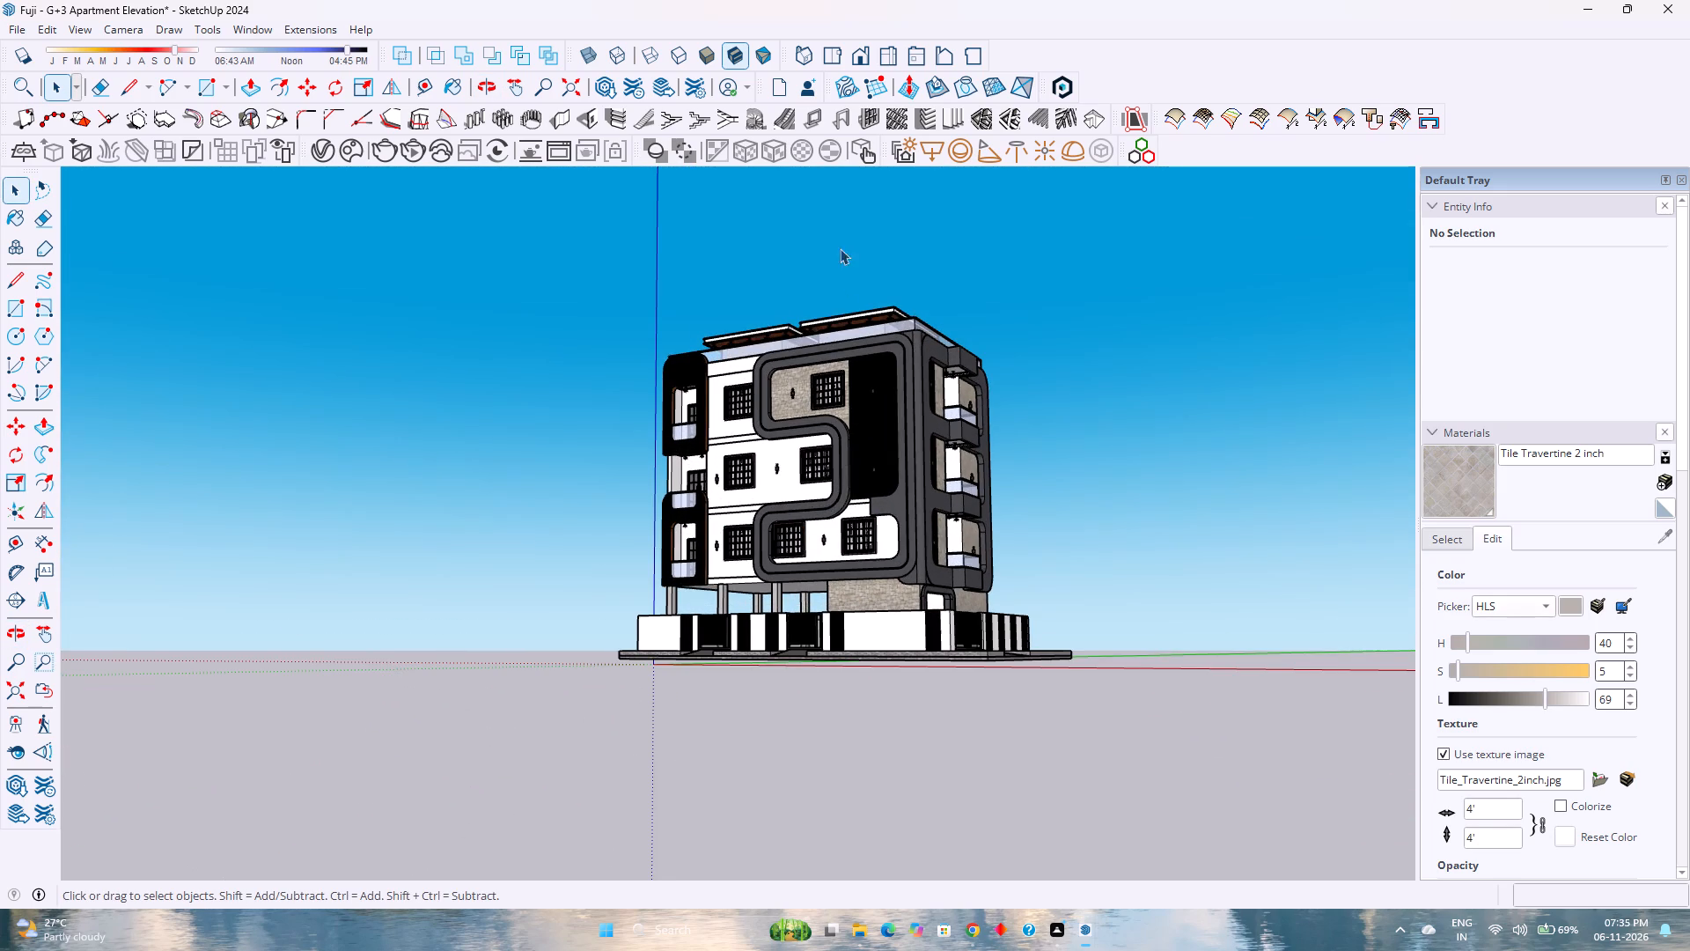
pyautogui.scroll(4, 1011, 356)
pyautogui.scroll(1, 728, 865)
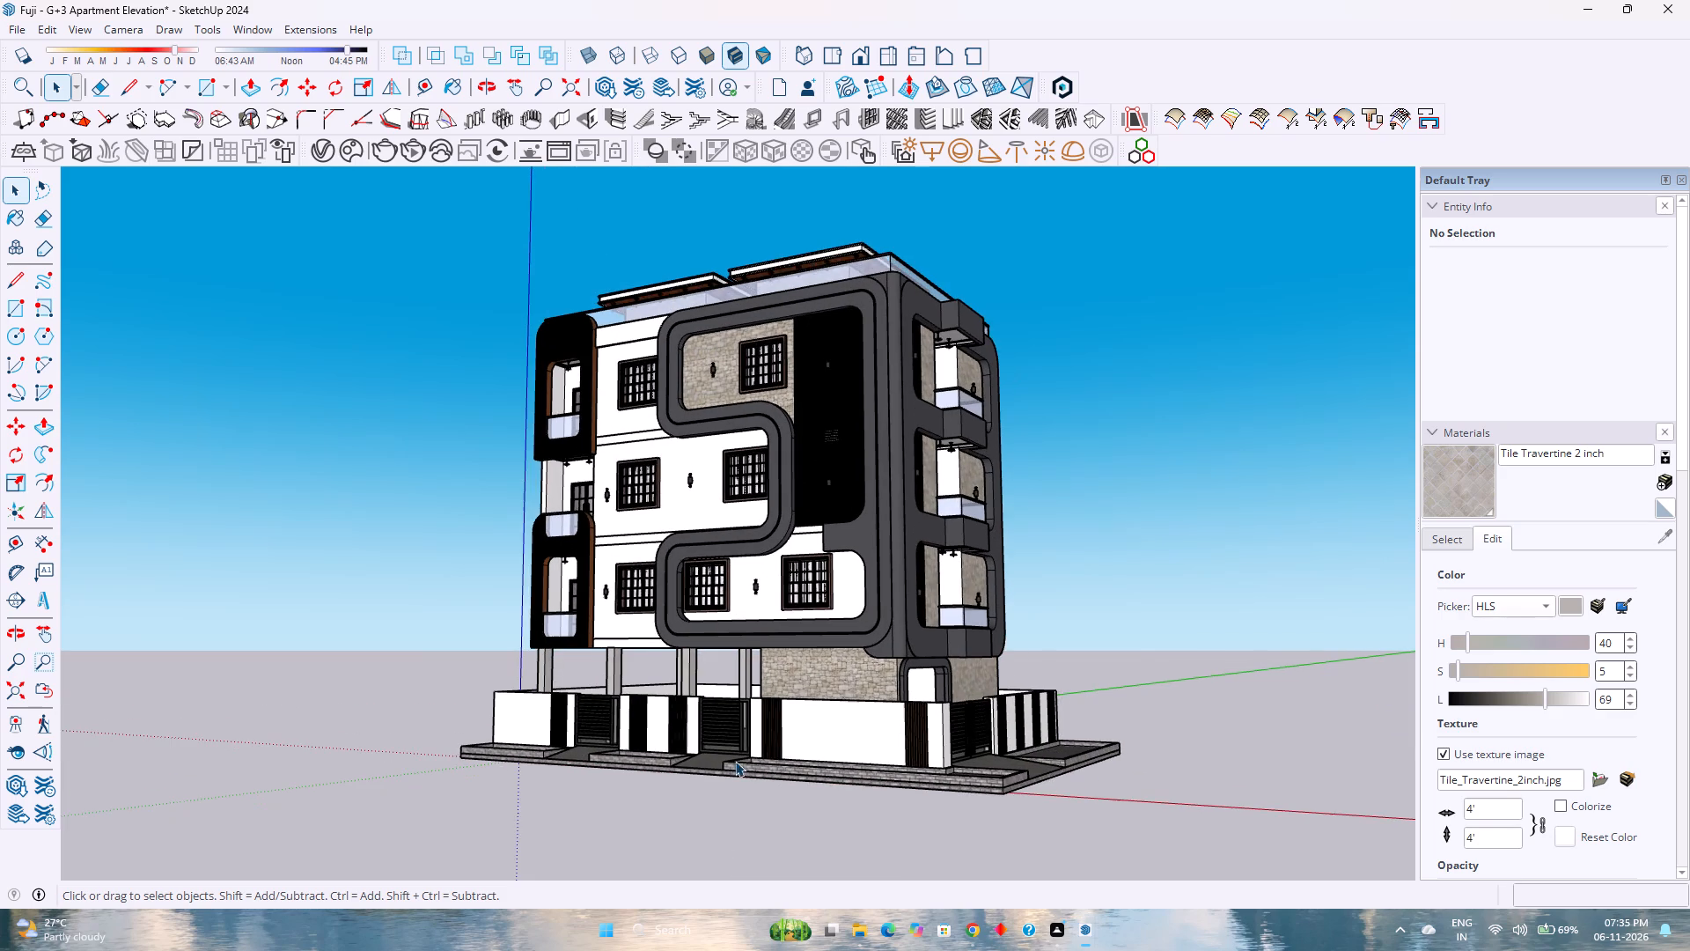
pyautogui.scroll(1, 729, 601)
pyautogui.scroll(1, 857, 534)
pyautogui.moveTo(857, 535); pyautogui.dragTo(857, 546, button='middle')
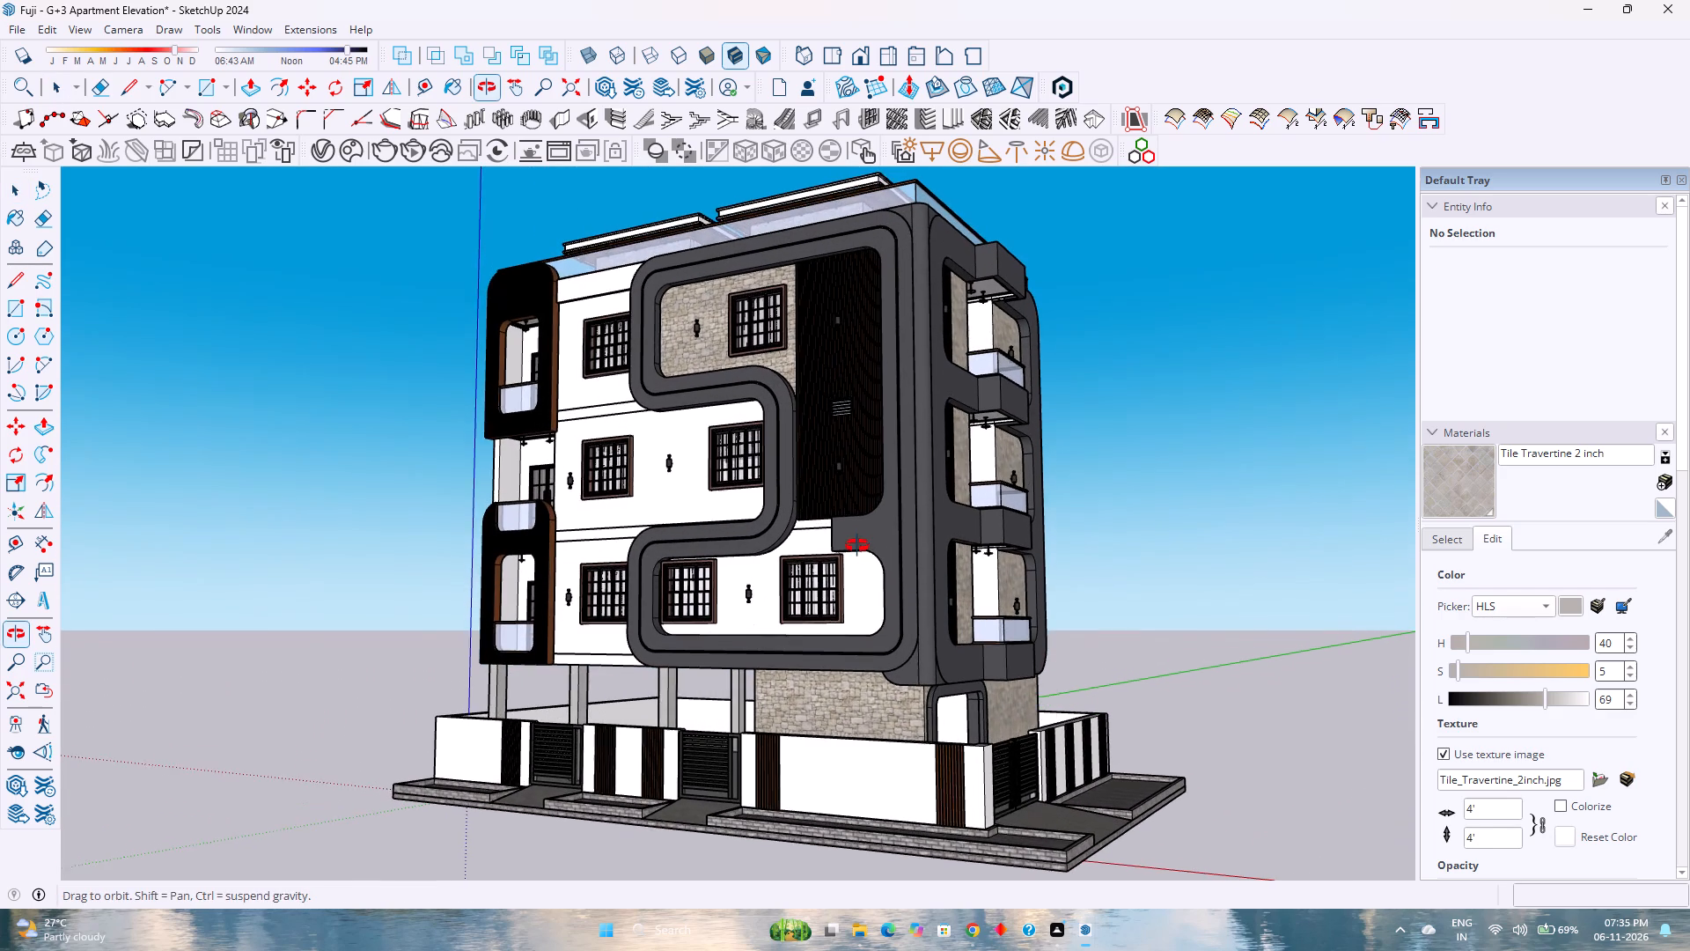
pyautogui.moveTo(857, 546); pyautogui.dragTo(856, 550, button='middle')
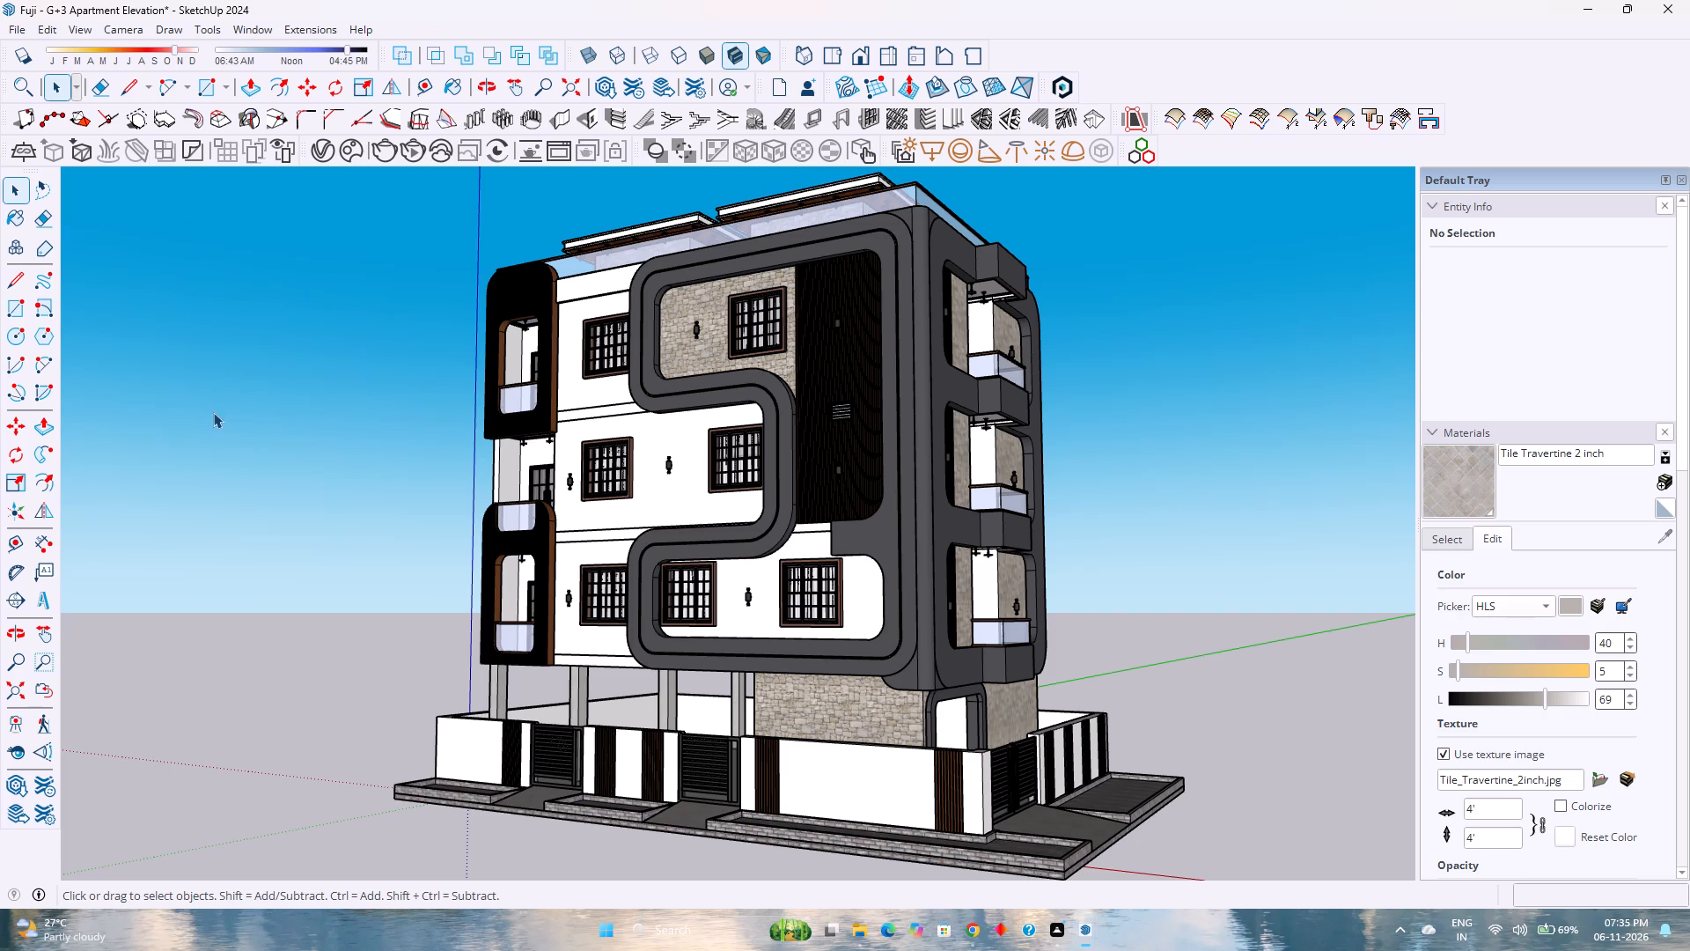
pyautogui.scroll(-3, 283, 319)
pyautogui.scroll(3, 493, 227)
pyautogui.scroll(-1, 493, 231)
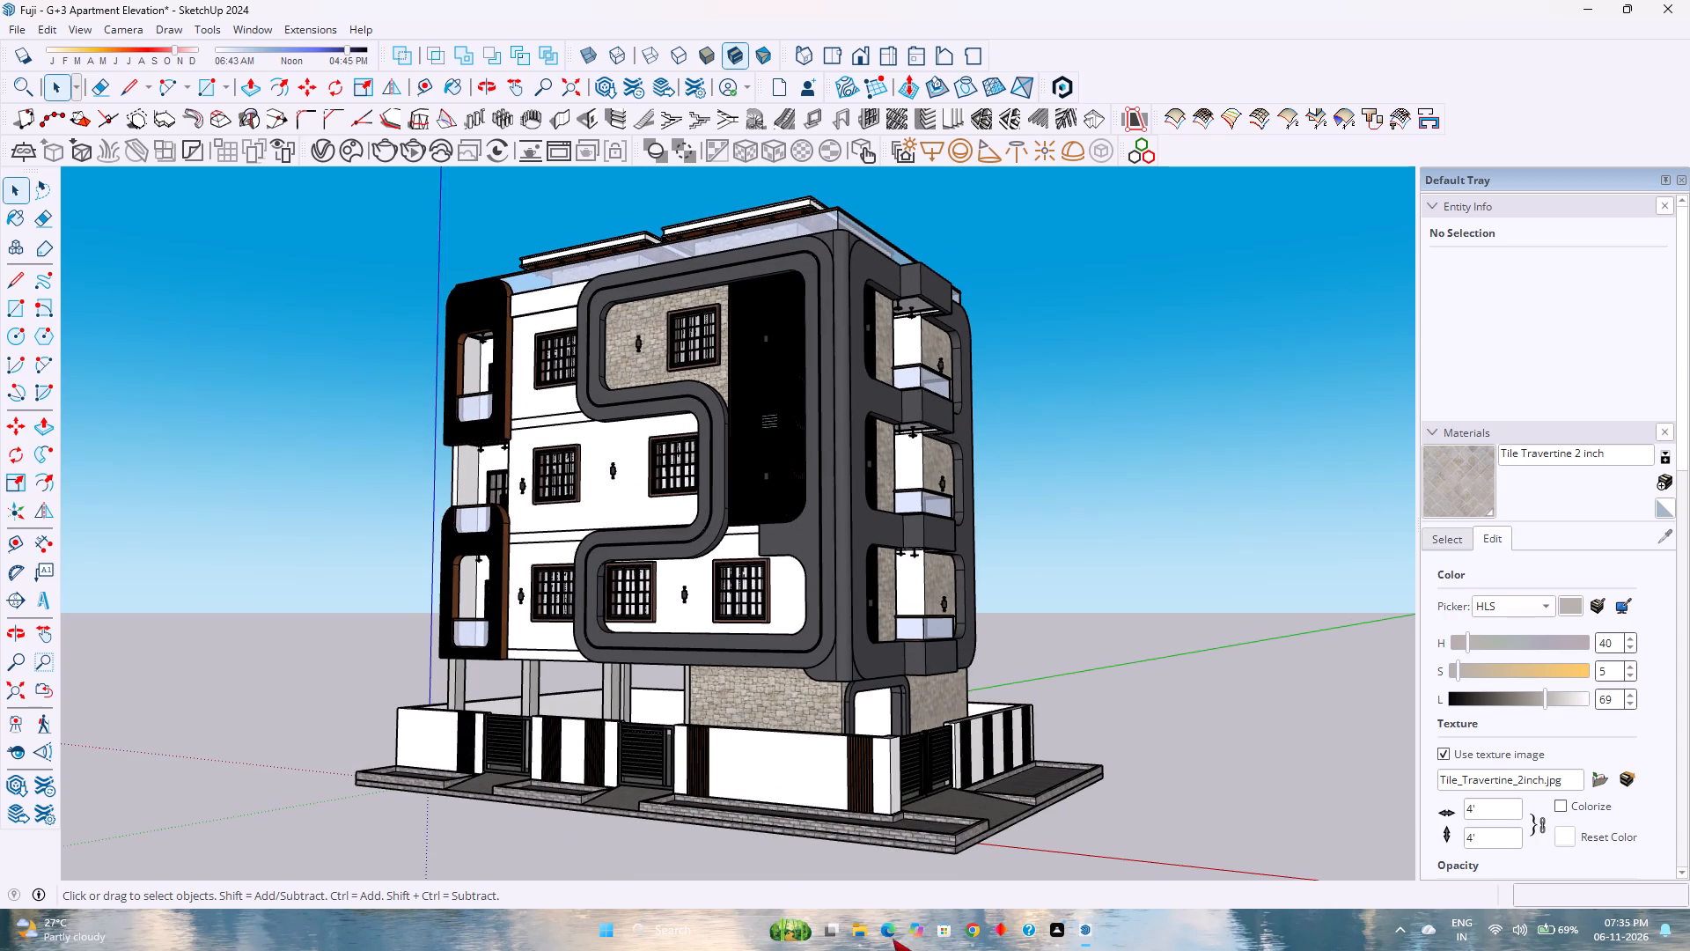
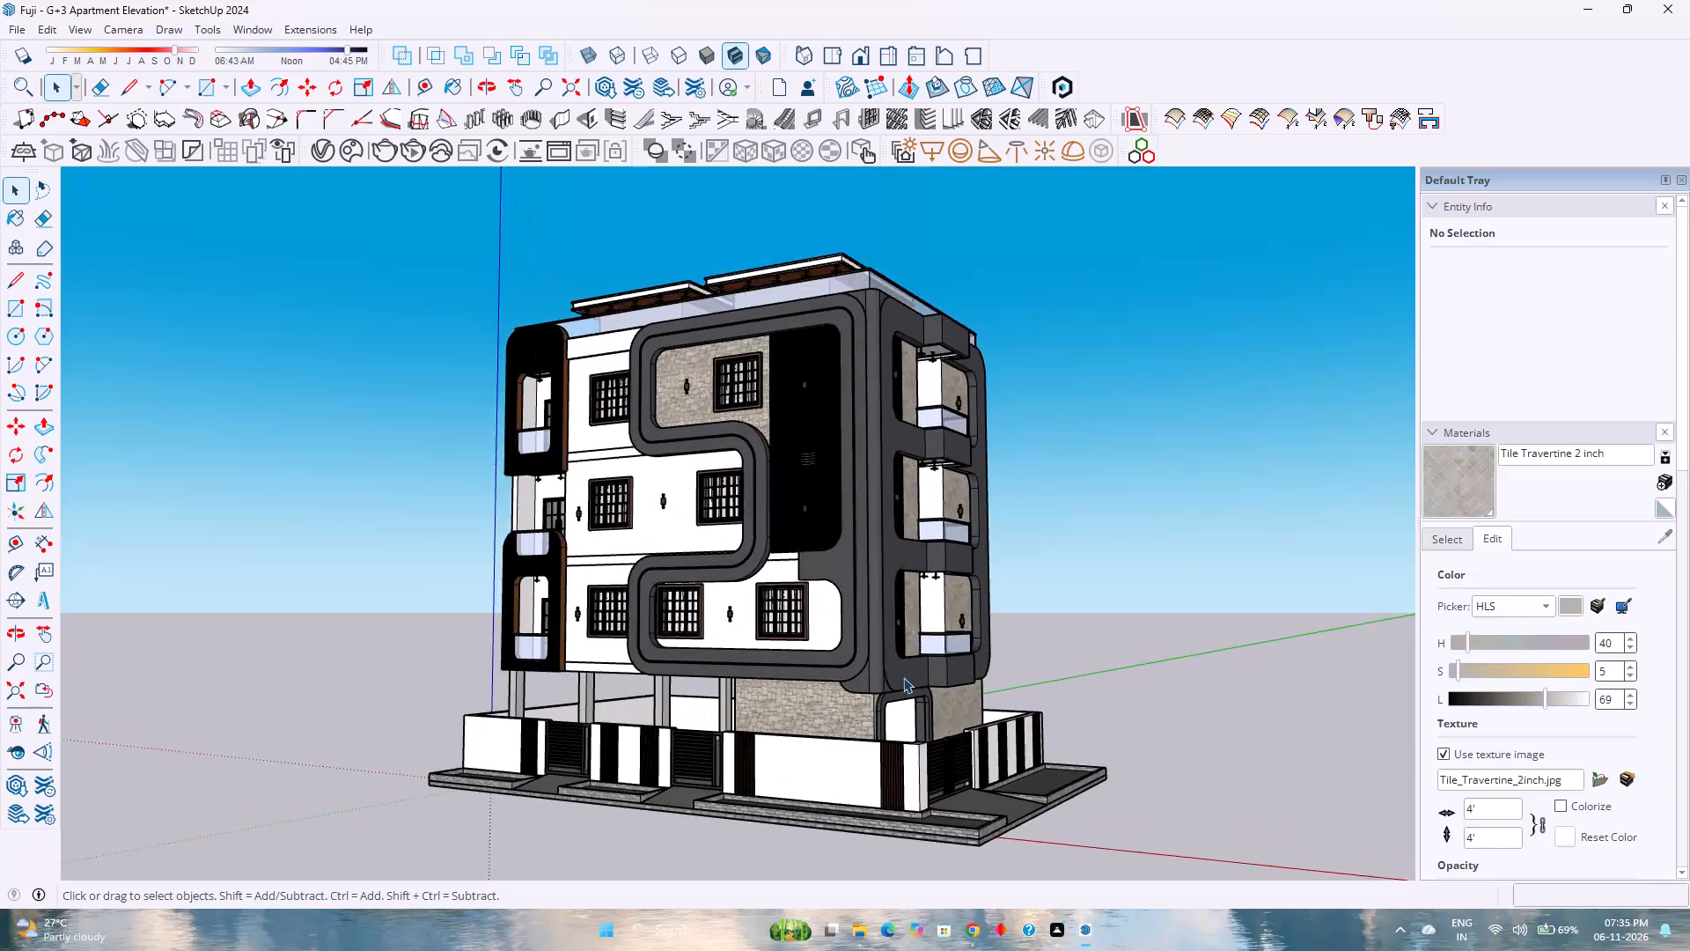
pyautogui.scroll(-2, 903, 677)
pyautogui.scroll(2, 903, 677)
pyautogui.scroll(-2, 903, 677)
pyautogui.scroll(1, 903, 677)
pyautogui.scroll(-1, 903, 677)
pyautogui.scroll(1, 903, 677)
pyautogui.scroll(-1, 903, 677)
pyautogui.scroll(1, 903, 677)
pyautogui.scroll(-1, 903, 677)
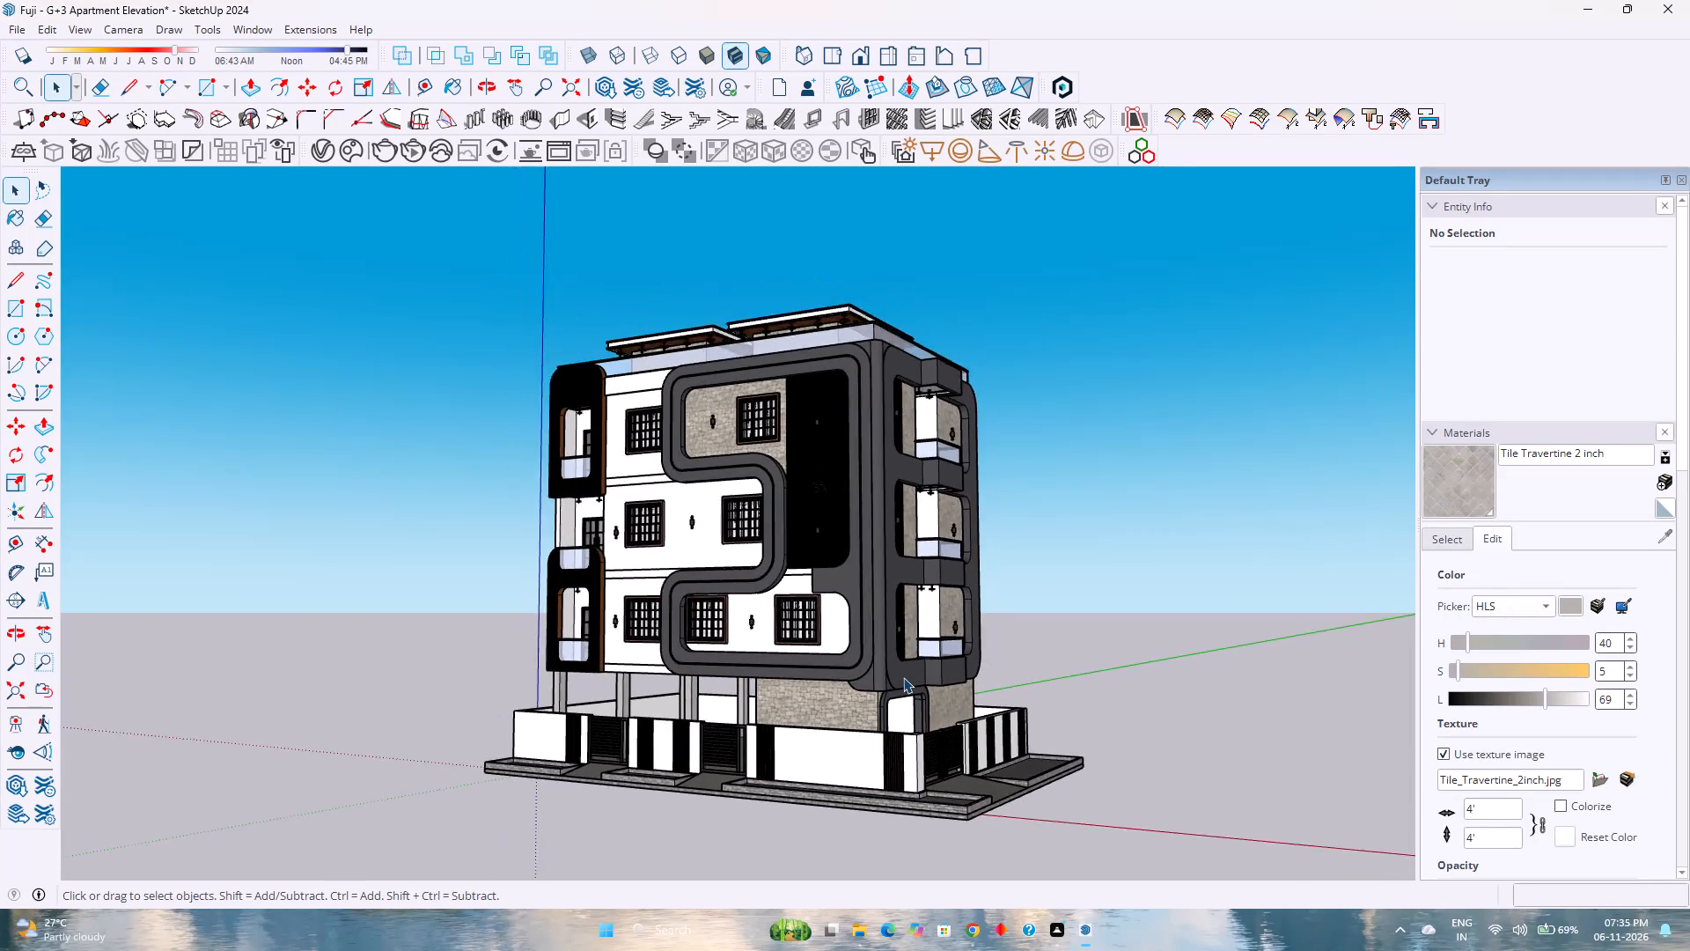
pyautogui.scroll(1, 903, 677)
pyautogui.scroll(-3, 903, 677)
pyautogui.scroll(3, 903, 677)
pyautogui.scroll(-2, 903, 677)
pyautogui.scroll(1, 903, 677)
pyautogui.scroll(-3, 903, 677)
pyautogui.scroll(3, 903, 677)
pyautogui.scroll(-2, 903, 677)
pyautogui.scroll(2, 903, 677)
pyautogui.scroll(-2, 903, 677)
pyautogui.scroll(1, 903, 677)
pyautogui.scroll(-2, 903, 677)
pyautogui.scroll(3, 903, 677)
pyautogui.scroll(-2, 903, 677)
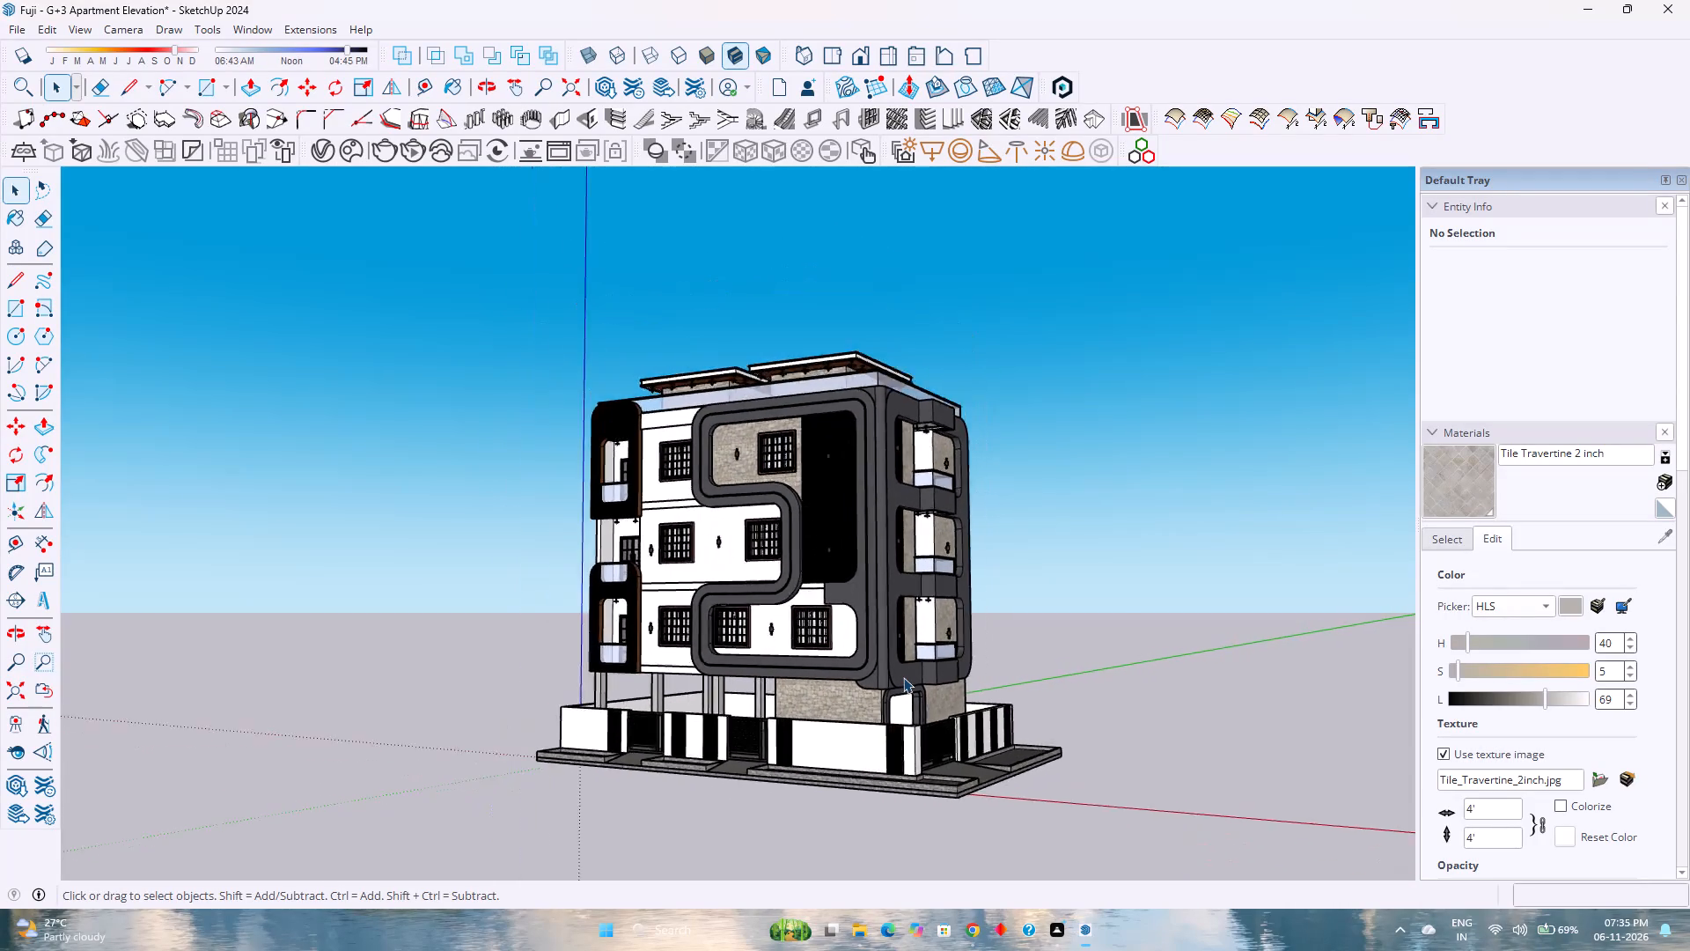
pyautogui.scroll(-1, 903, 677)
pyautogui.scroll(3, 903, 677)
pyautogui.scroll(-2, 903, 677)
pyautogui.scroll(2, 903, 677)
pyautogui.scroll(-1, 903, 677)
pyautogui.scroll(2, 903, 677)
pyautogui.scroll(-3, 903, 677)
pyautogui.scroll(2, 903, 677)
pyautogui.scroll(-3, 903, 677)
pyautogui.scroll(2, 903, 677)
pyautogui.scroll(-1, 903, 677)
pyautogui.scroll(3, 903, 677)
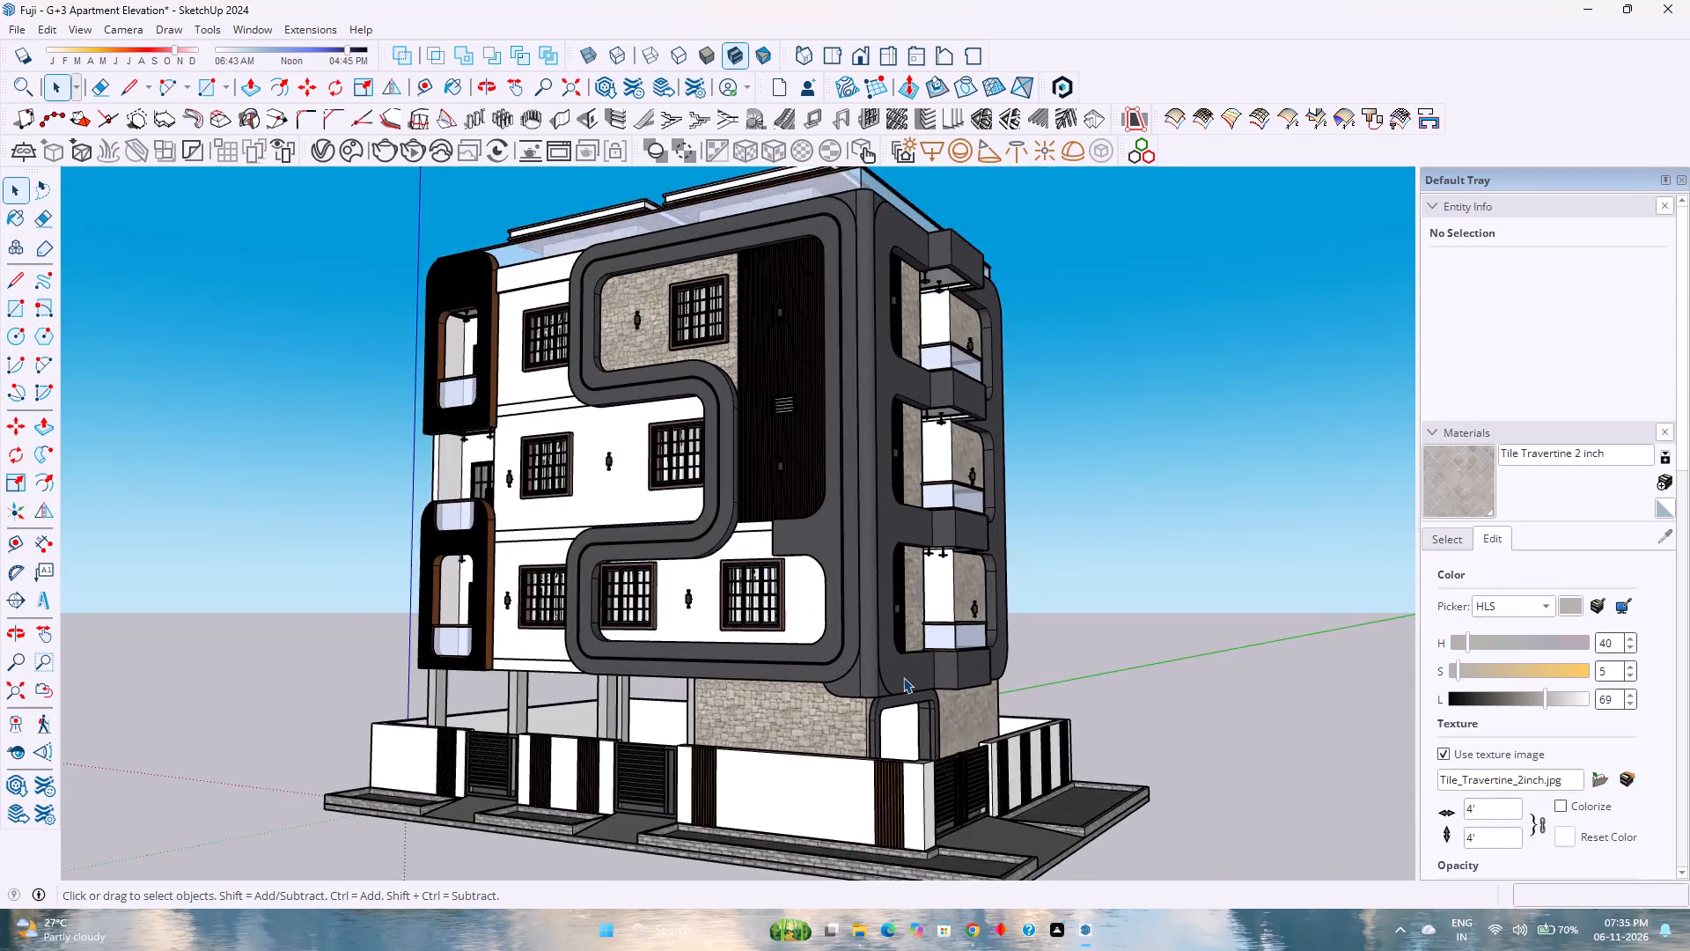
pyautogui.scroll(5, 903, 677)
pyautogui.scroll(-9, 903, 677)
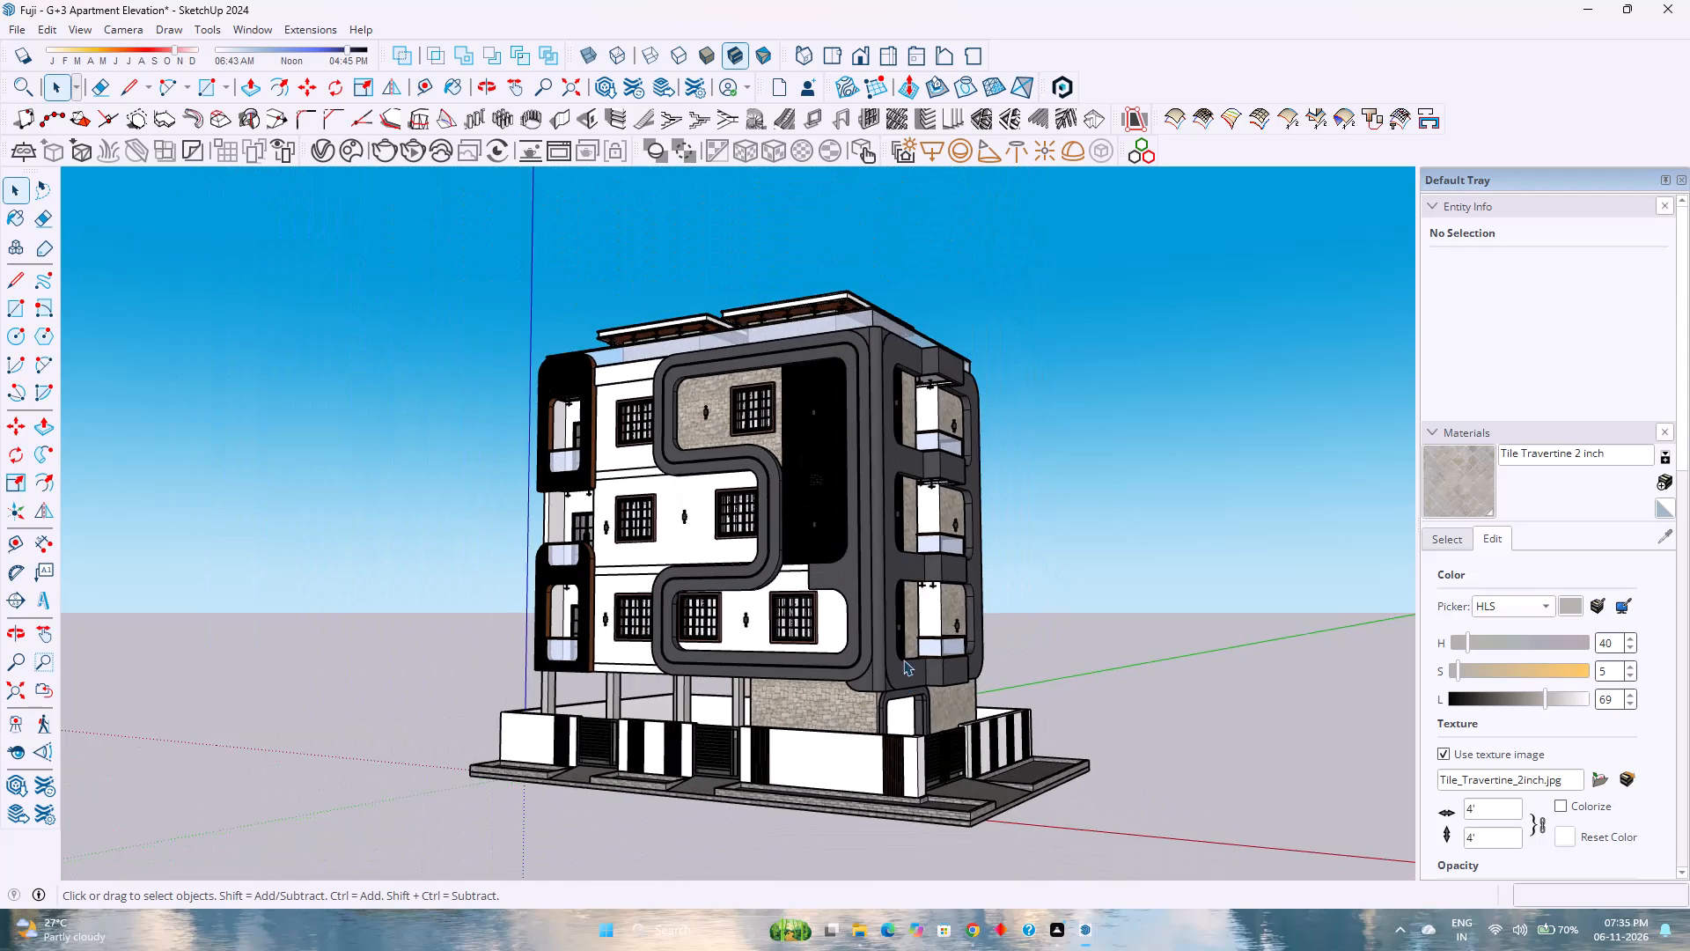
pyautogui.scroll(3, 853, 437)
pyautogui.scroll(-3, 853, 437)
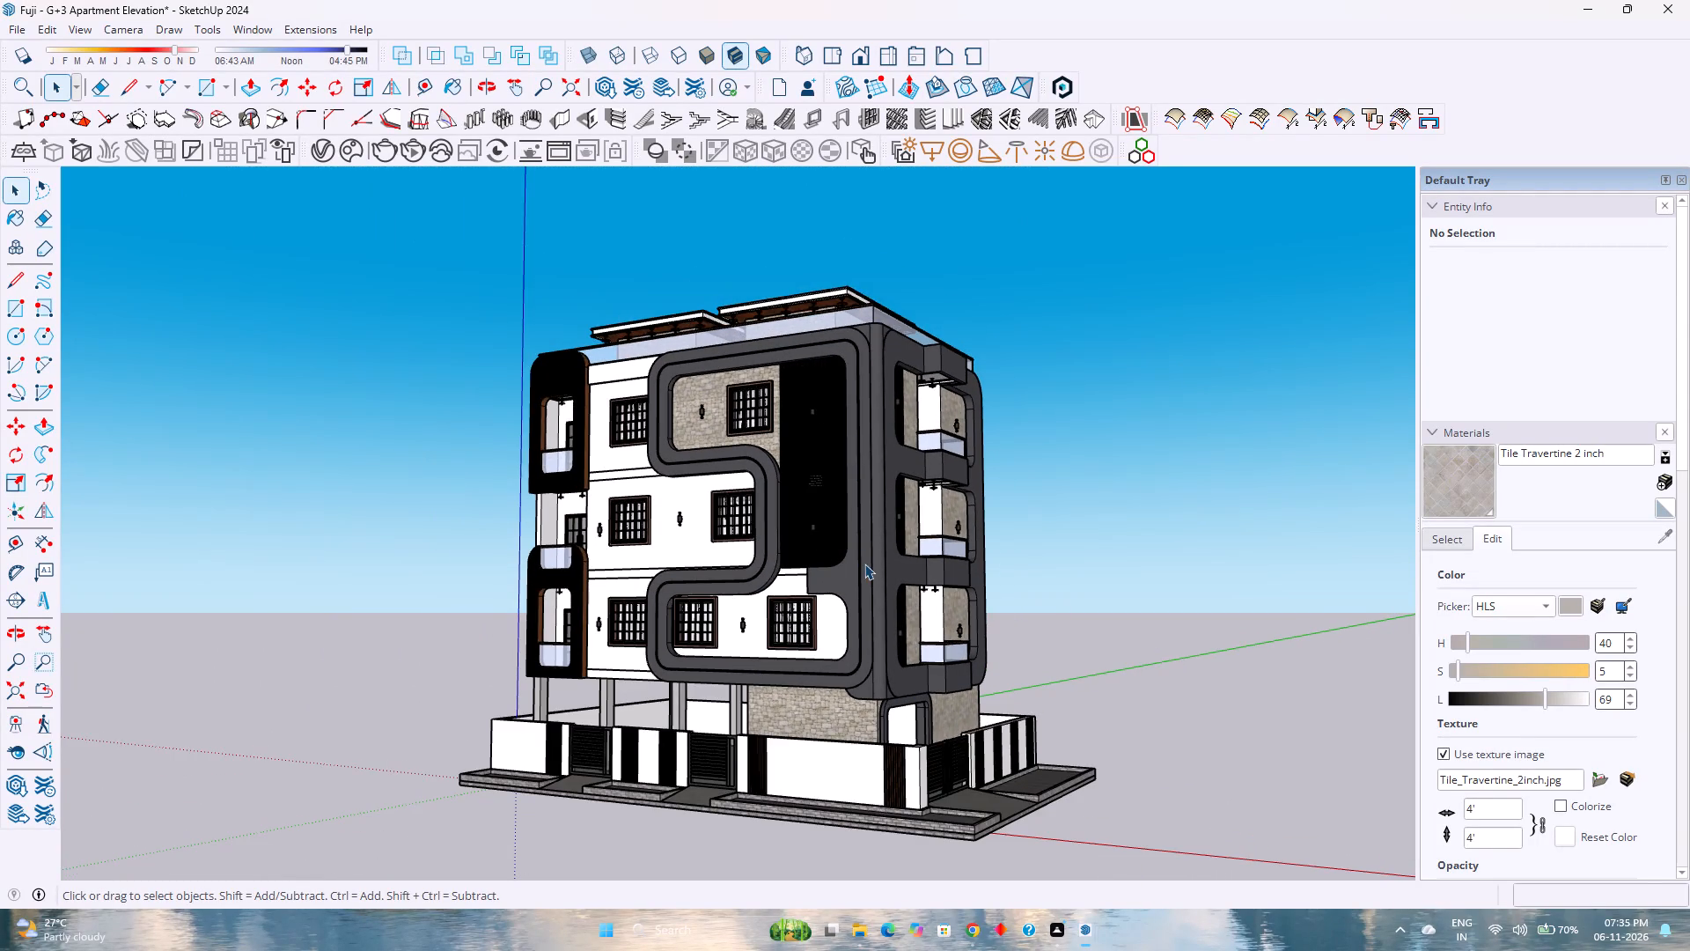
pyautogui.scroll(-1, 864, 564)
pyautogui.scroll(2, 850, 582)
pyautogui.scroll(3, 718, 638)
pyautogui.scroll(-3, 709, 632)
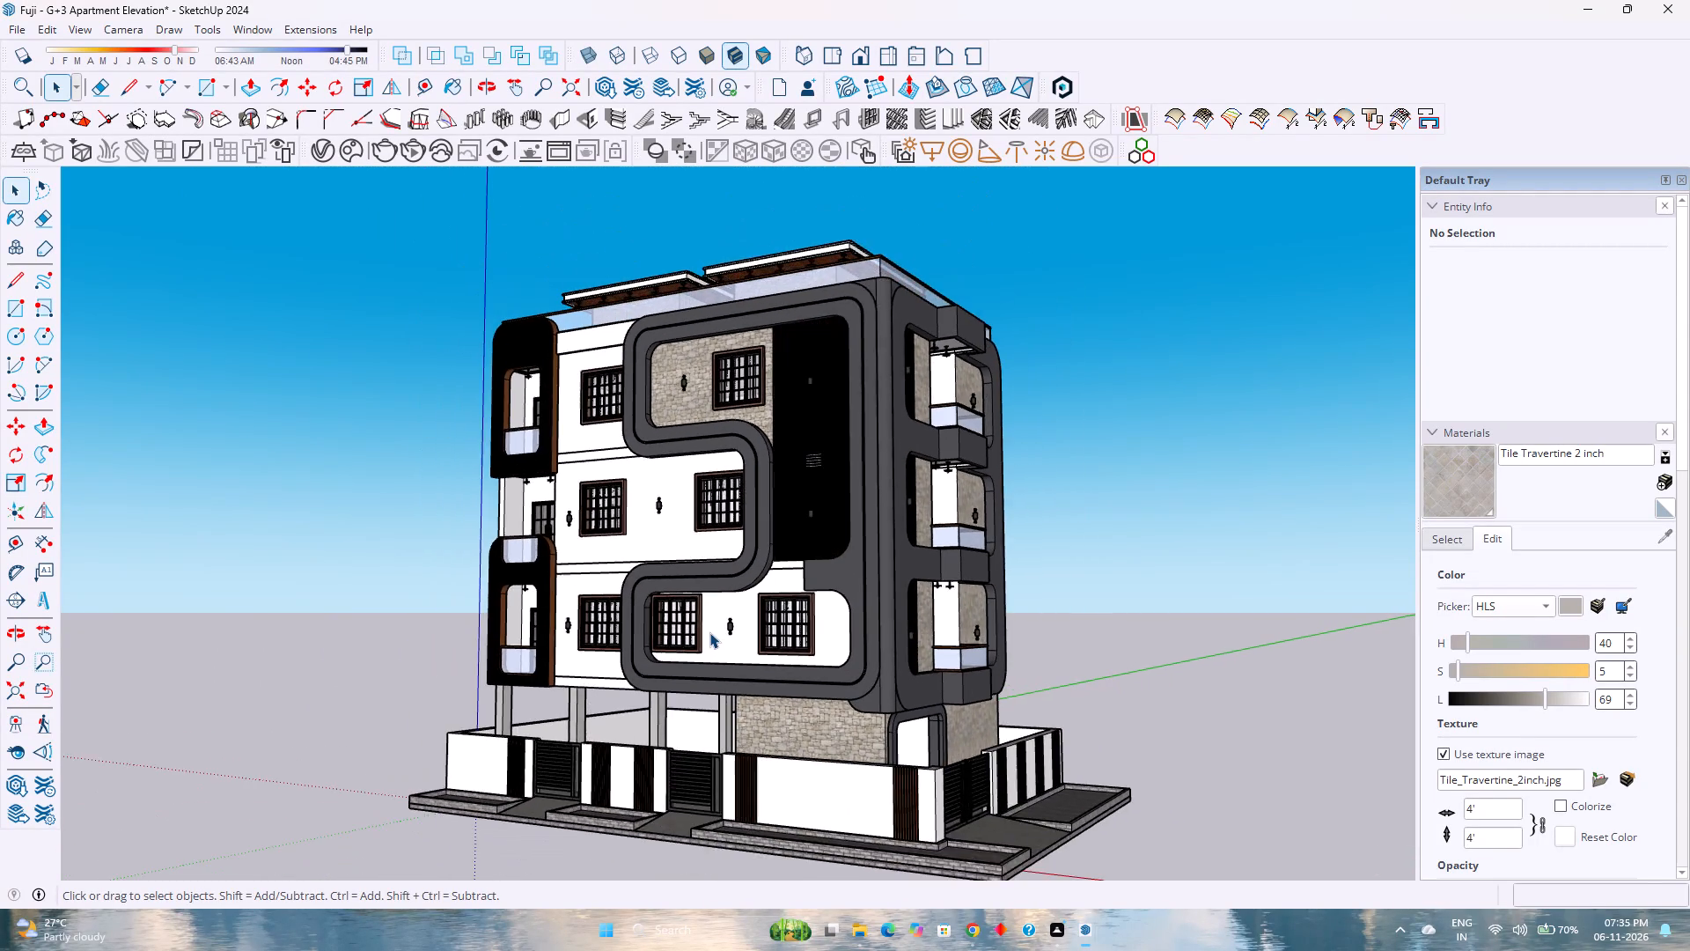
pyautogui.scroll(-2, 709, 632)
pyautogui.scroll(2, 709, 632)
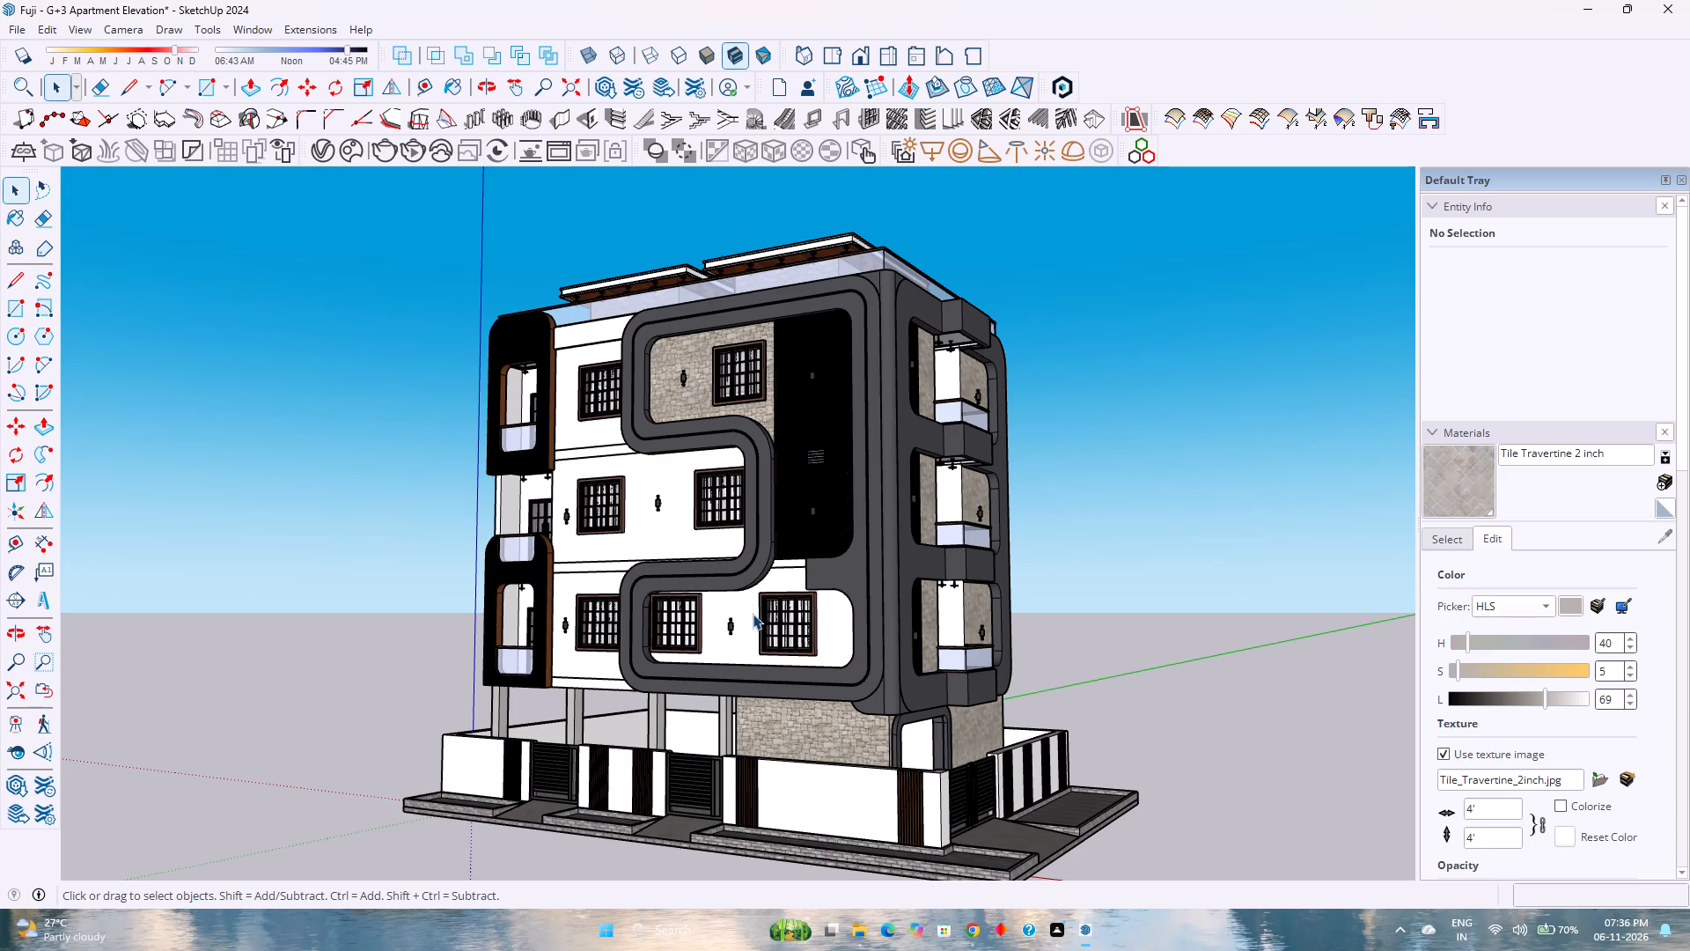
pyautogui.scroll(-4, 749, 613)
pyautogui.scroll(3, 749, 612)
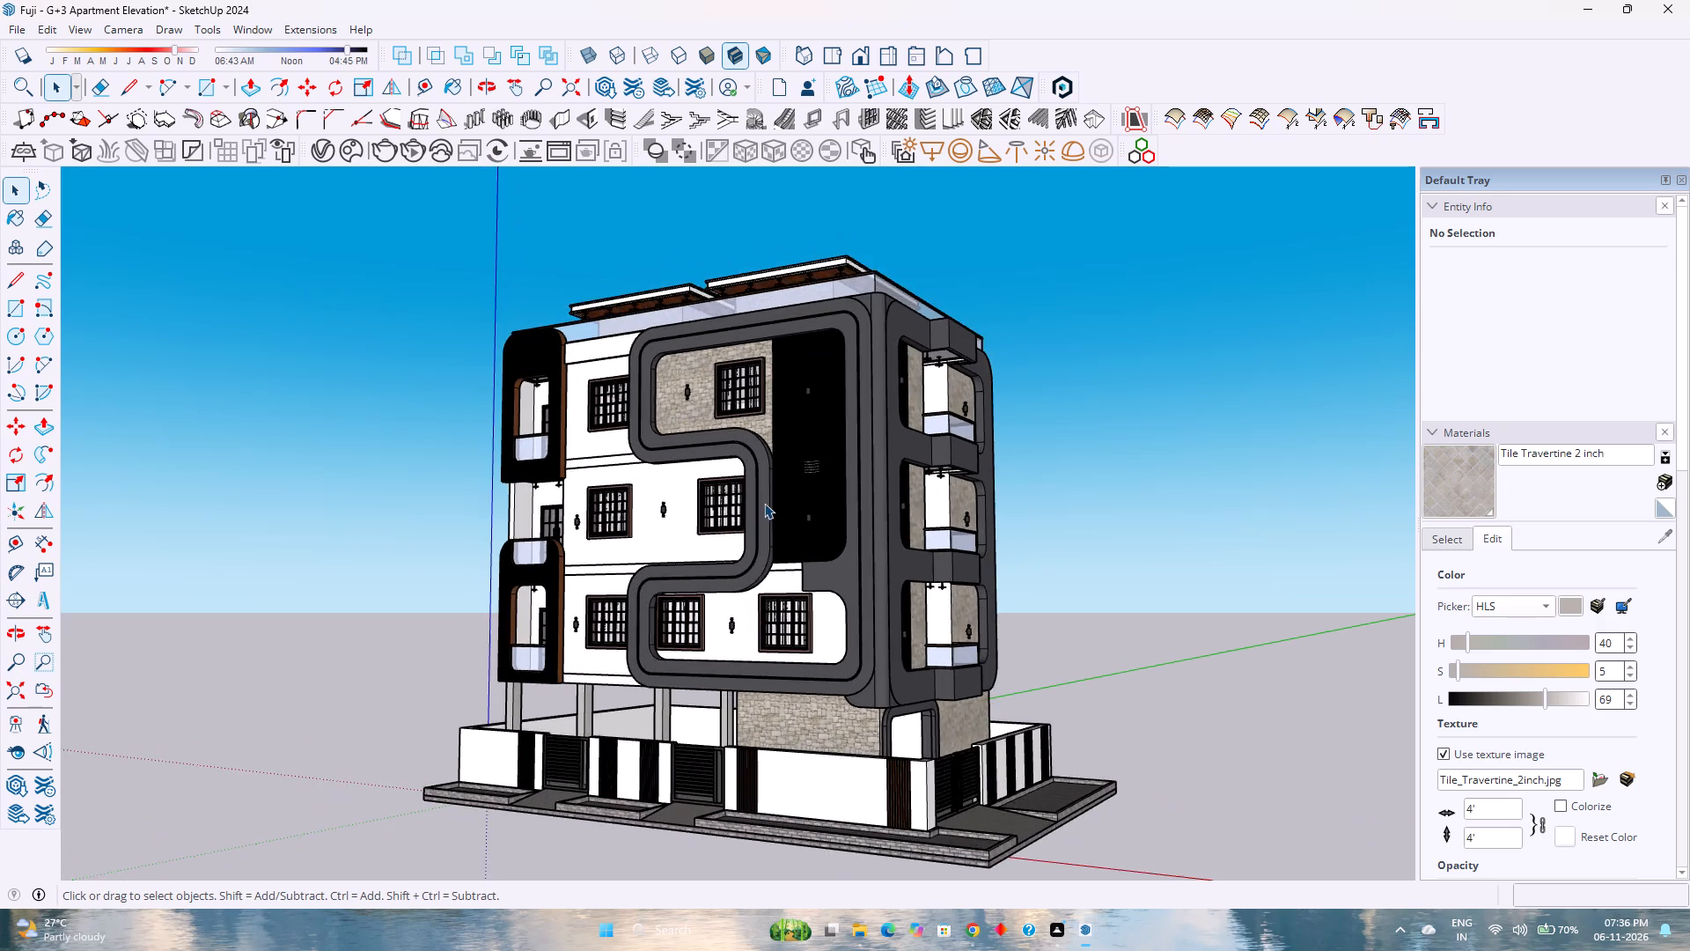
# Examine the front facade's curved frame, slatted wood panel and windows up close and from farther away.
pyautogui.scroll(6, 763, 485)
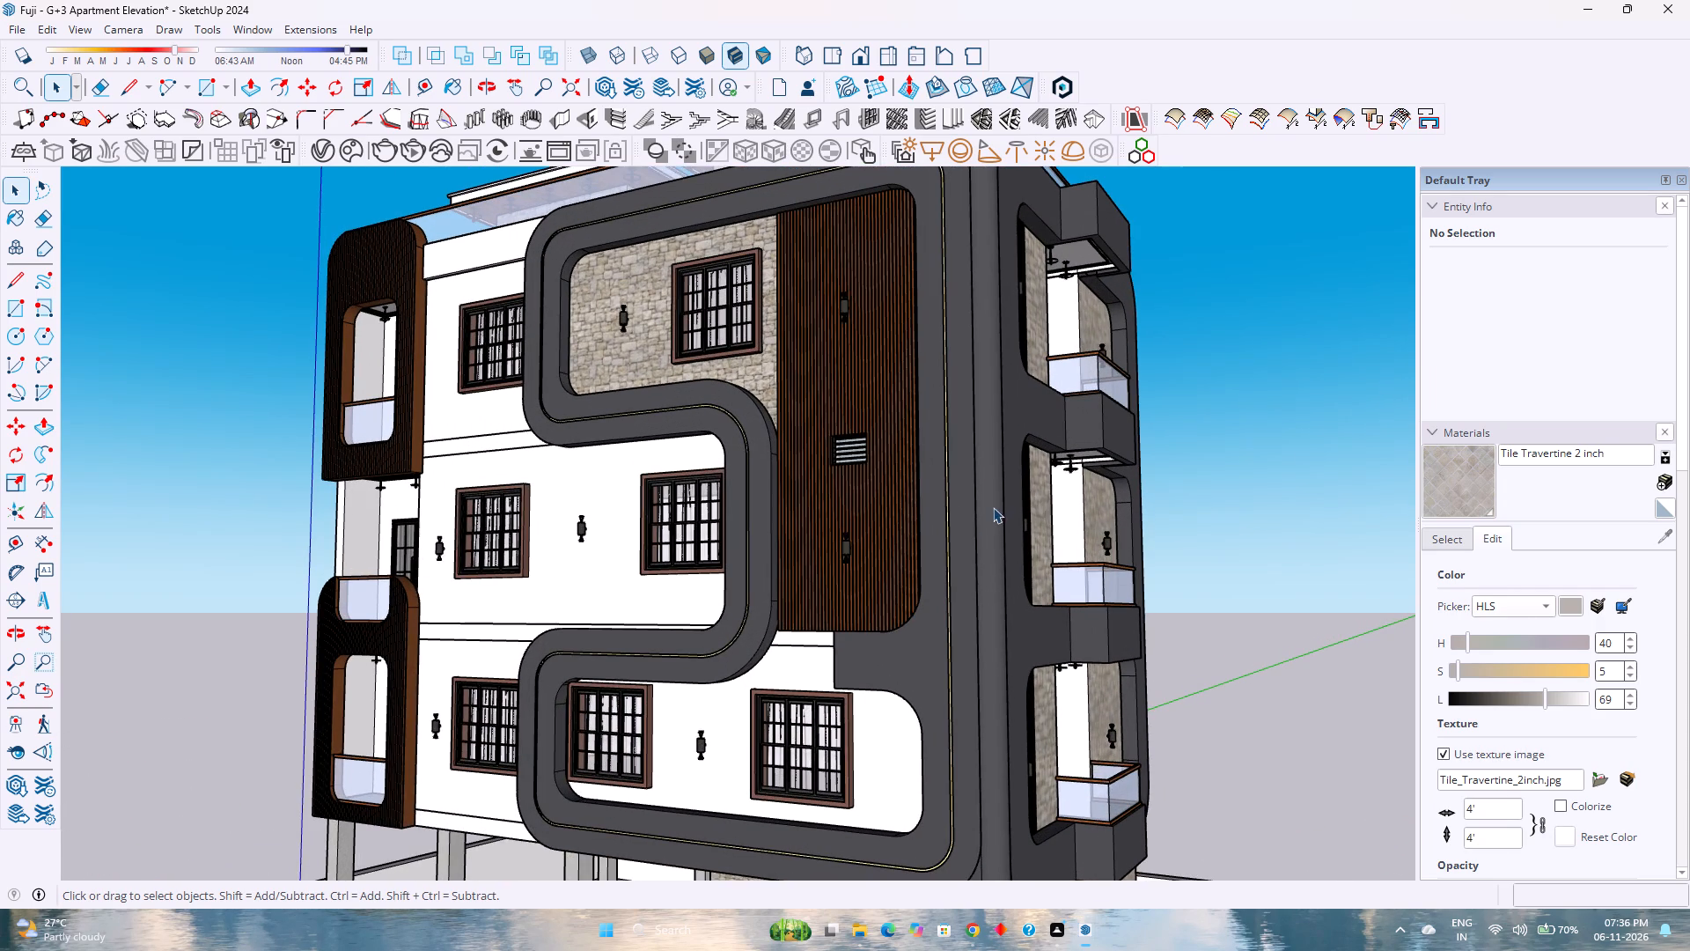
pyautogui.scroll(-11, 1001, 495)
pyautogui.scroll(4, 1001, 495)
pyautogui.scroll(-2, 1002, 463)
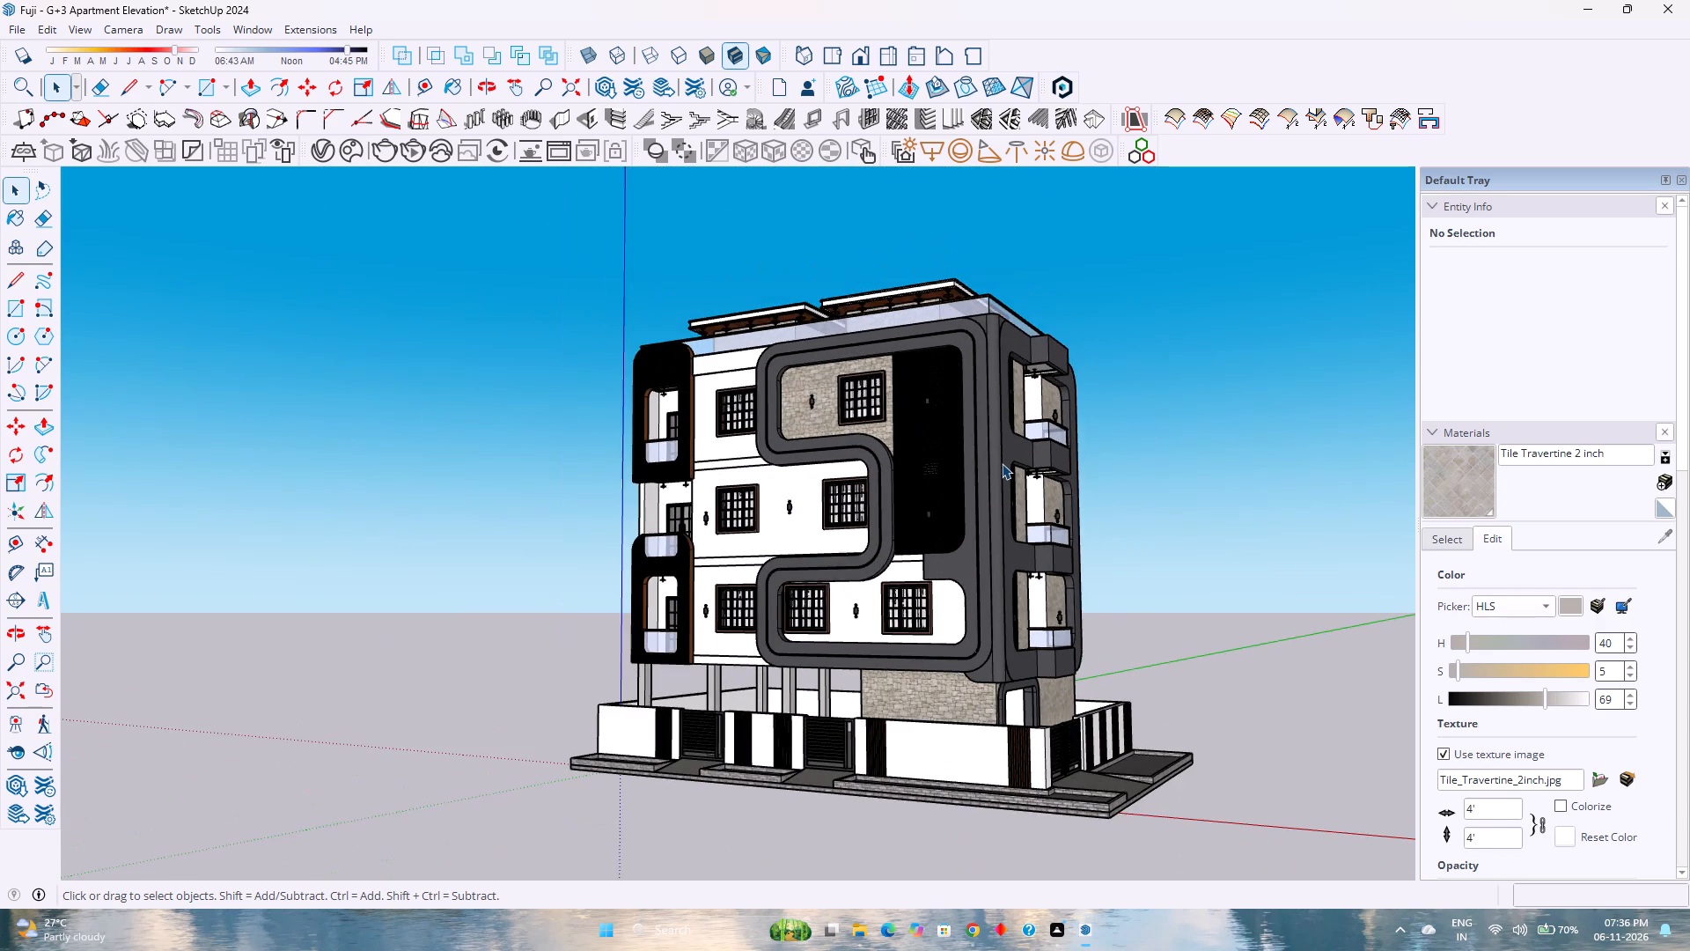
pyautogui.scroll(-3, 1002, 463)
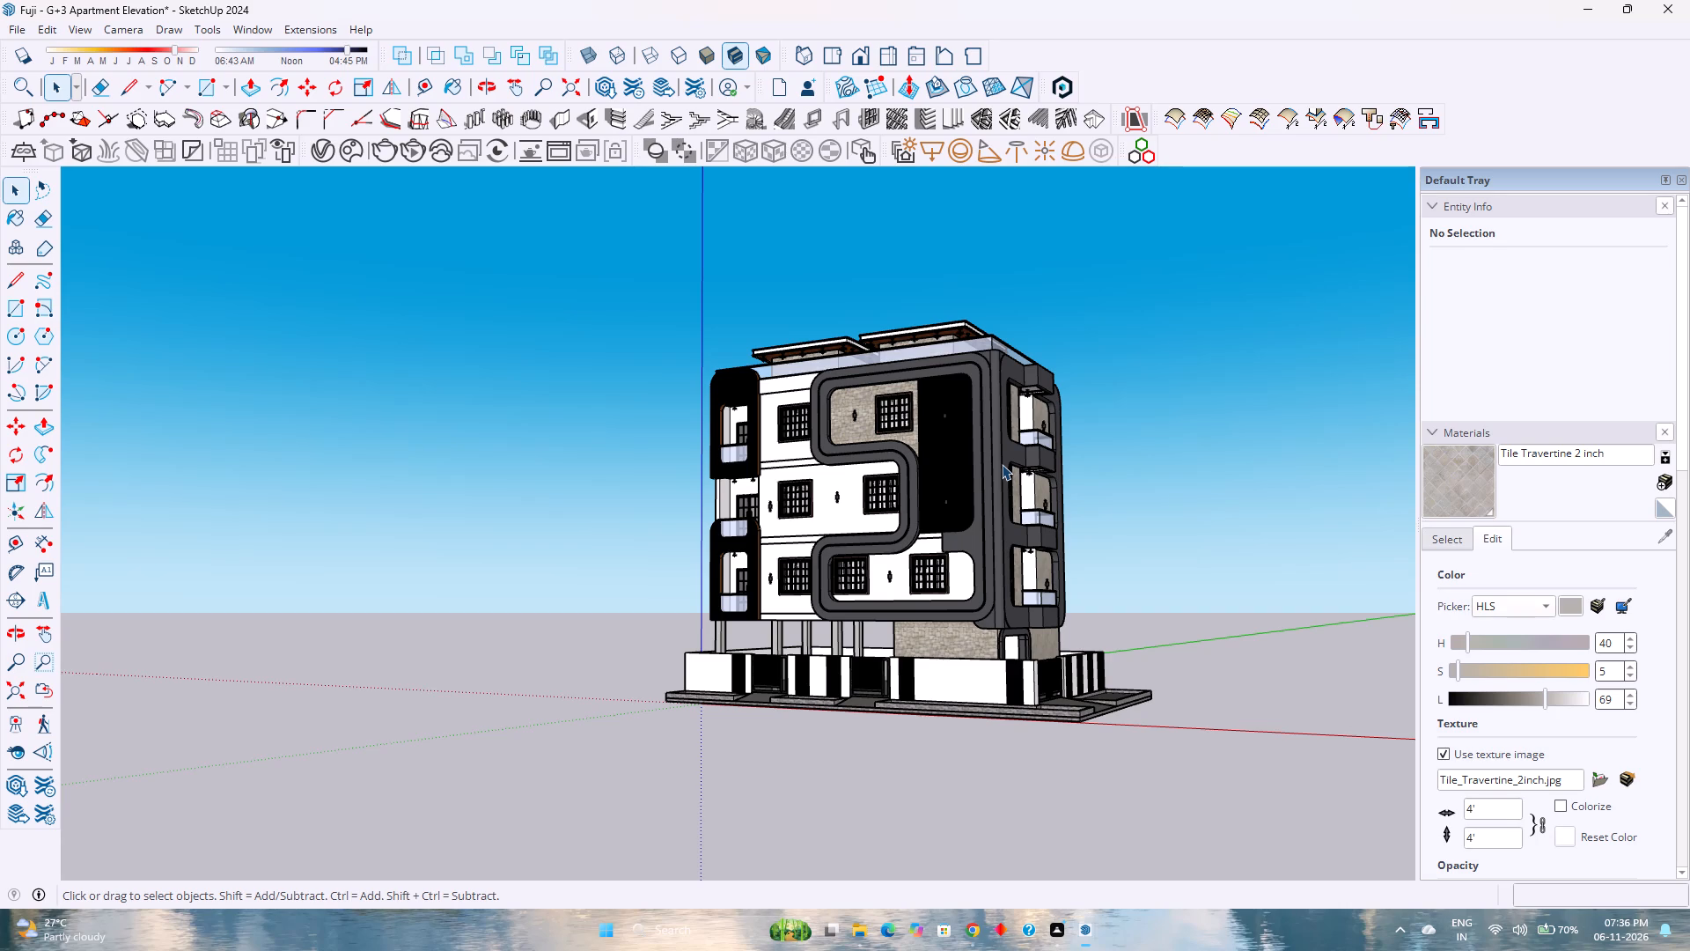
pyautogui.scroll(-2, 1032, 488)
# Examine the side elevation with its three stacked balconies, stone cladding and gate, turning back towards the front corner.
pyautogui.middleClick(1034, 488)
pyautogui.middleClick(1033, 490)
pyautogui.moveTo(1003, 506); pyautogui.dragTo(771, 593, button='middle')
pyautogui.scroll(1, 968, 502)
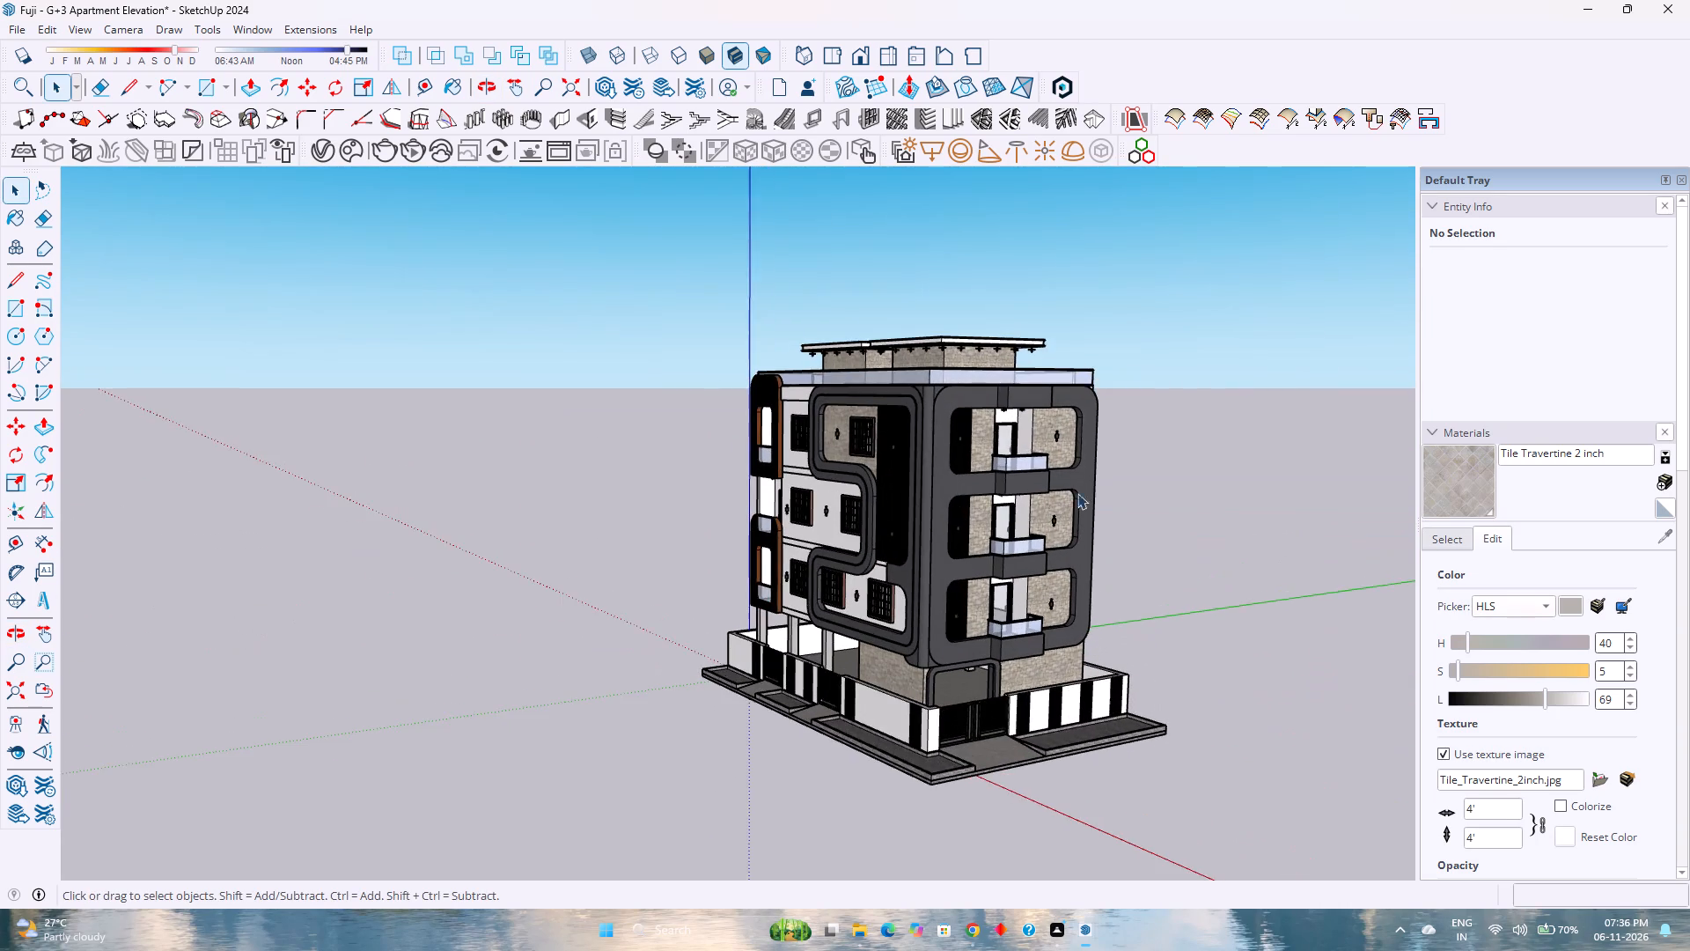
pyautogui.scroll(5, 1153, 494)
pyautogui.scroll(-1, 1143, 498)
pyautogui.middleClick(1126, 512)
pyautogui.middleClick(1125, 512)
pyautogui.moveTo(1124, 510); pyautogui.dragTo(1131, 478, button='middle')
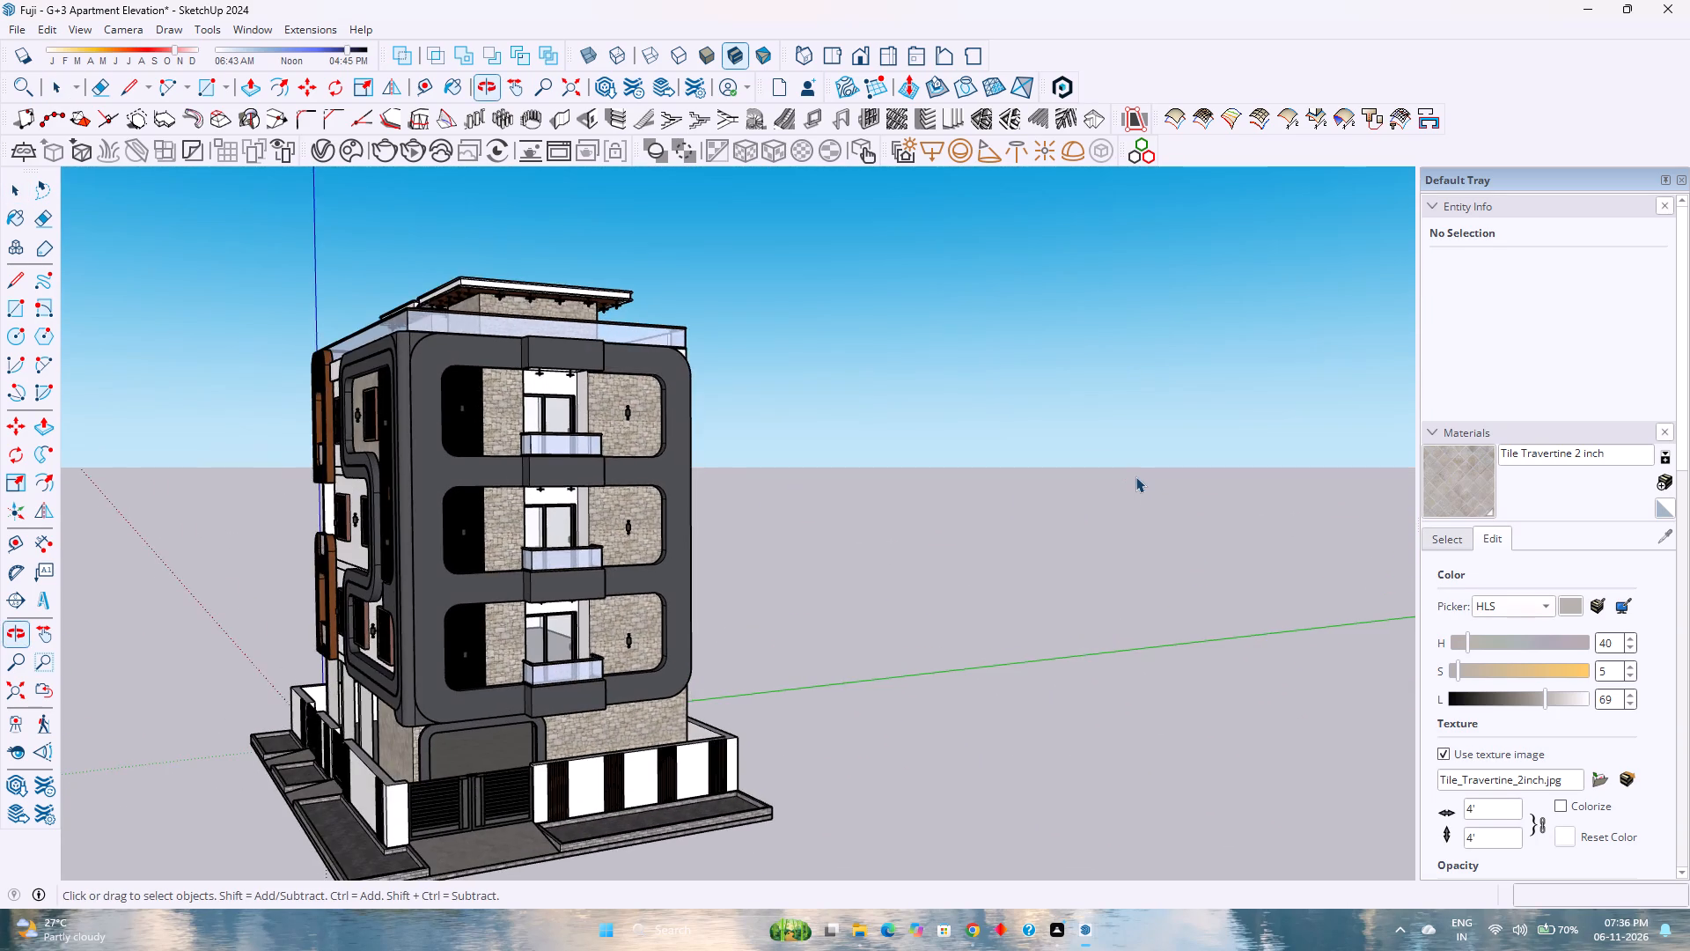
pyautogui.scroll(-2, 1135, 476)
pyautogui.scroll(-3, 462, 541)
pyautogui.scroll(3, 263, 527)
pyautogui.moveTo(265, 526); pyautogui.dragTo(381, 498, button='middle')
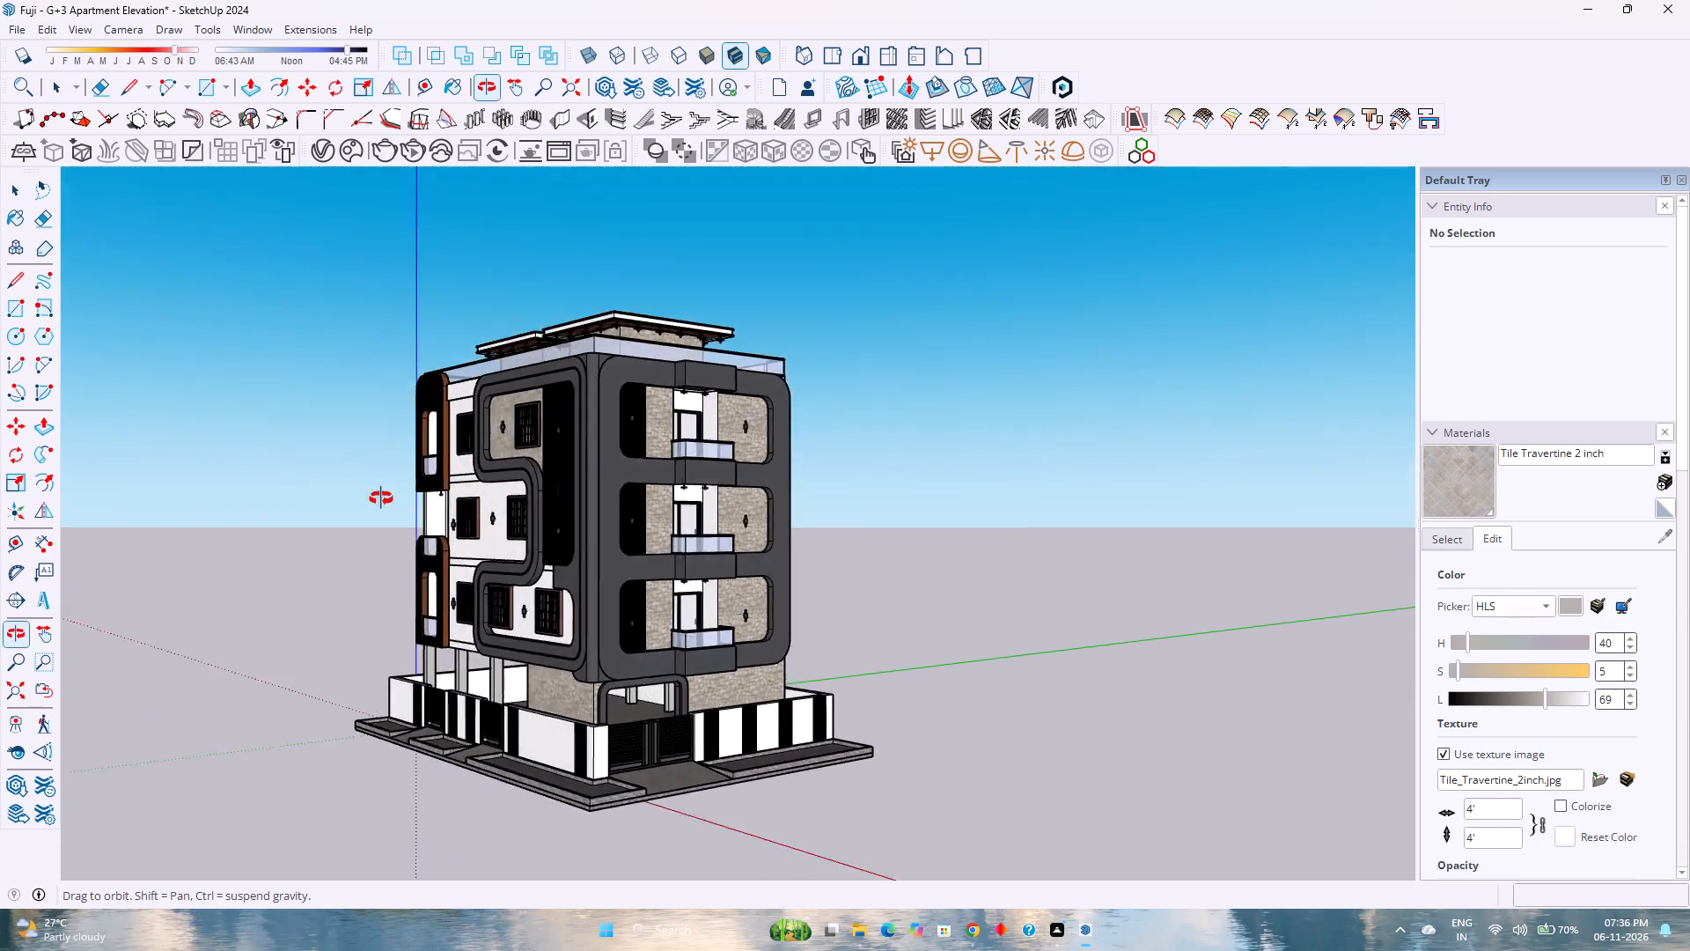
pyautogui.moveTo(381, 498); pyautogui.dragTo(490, 490, button='middle')
pyautogui.middleClick(490, 490)
pyautogui.scroll(-3, 490, 490)
pyautogui.scroll(3, 226, 431)
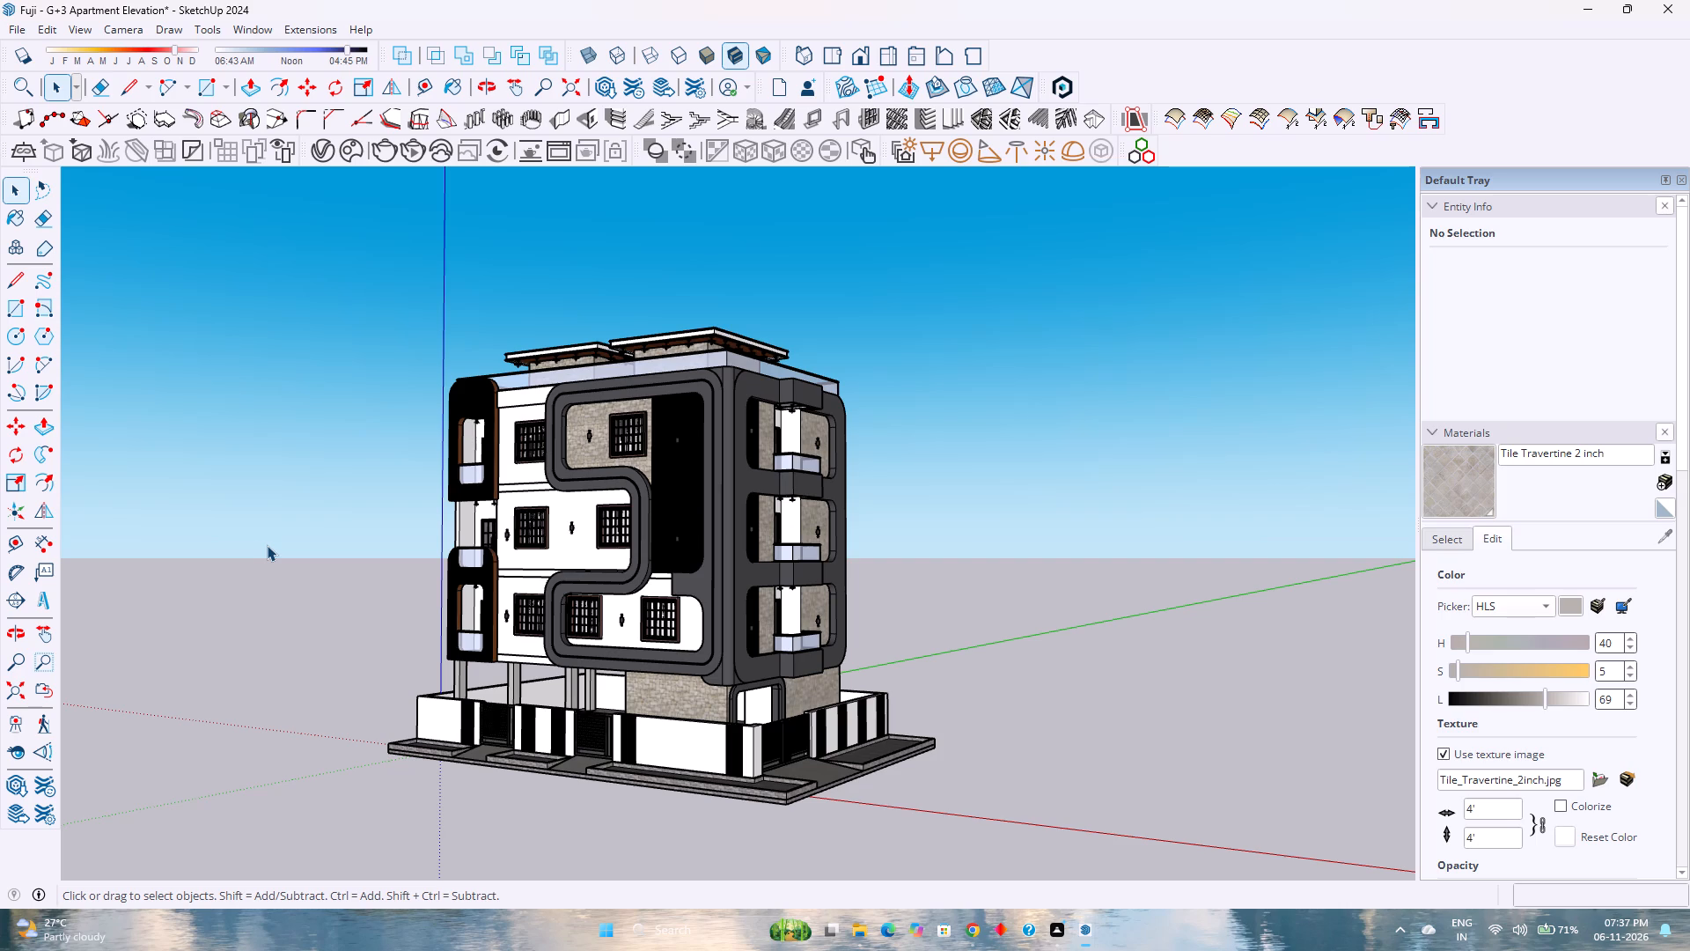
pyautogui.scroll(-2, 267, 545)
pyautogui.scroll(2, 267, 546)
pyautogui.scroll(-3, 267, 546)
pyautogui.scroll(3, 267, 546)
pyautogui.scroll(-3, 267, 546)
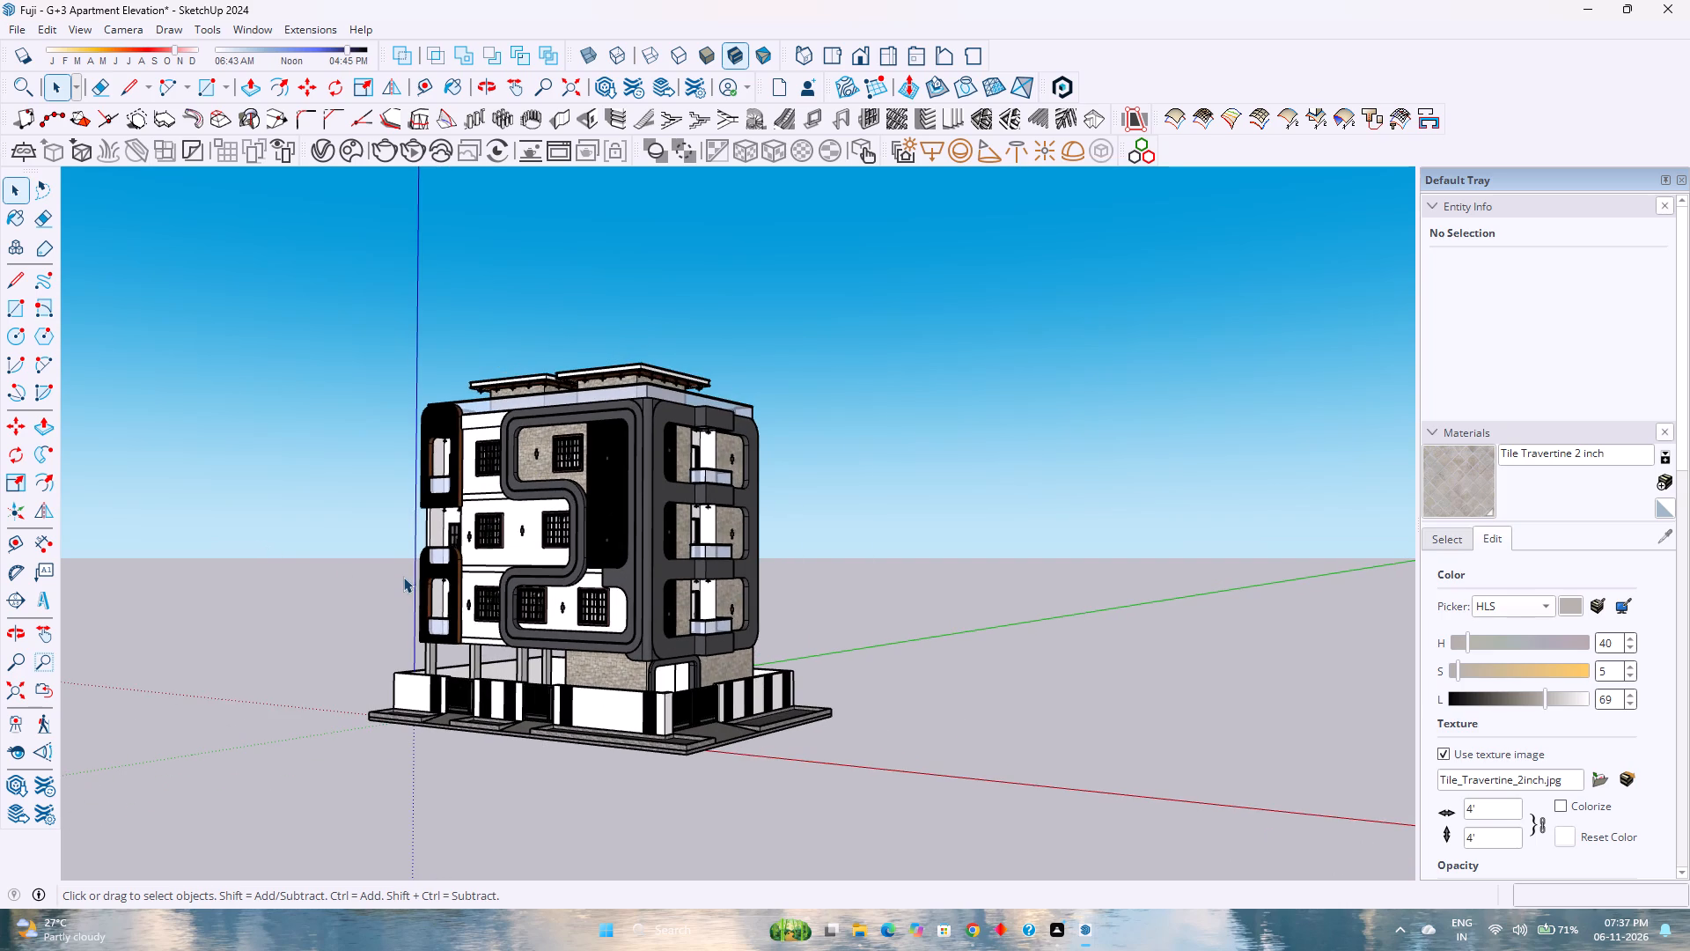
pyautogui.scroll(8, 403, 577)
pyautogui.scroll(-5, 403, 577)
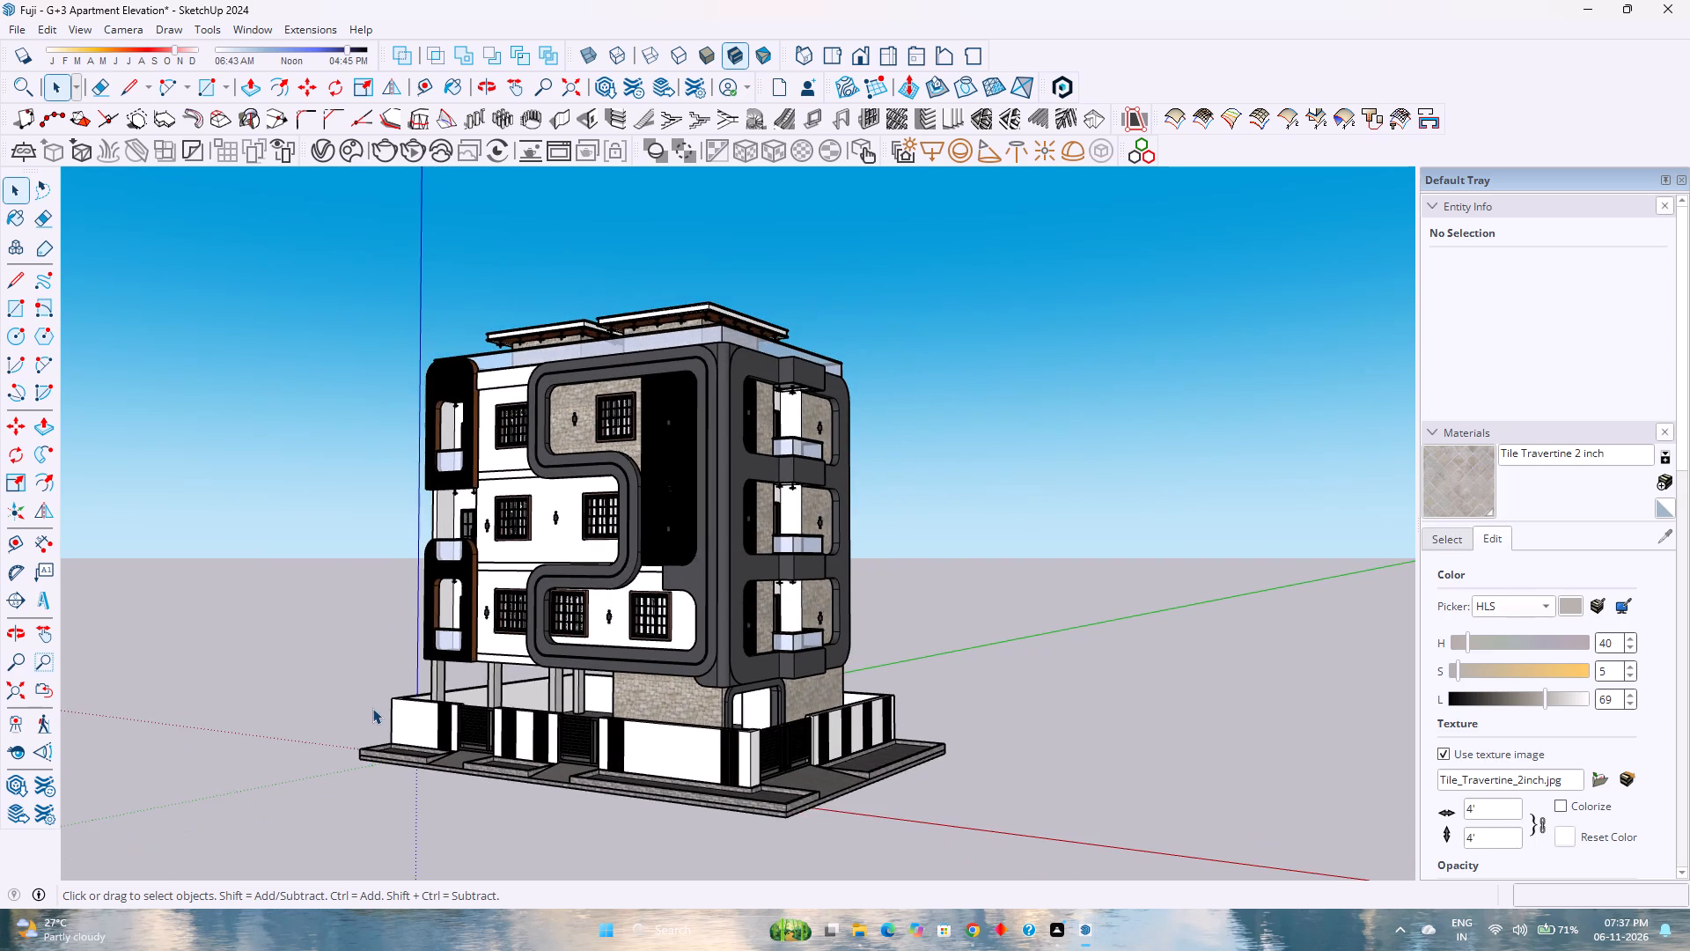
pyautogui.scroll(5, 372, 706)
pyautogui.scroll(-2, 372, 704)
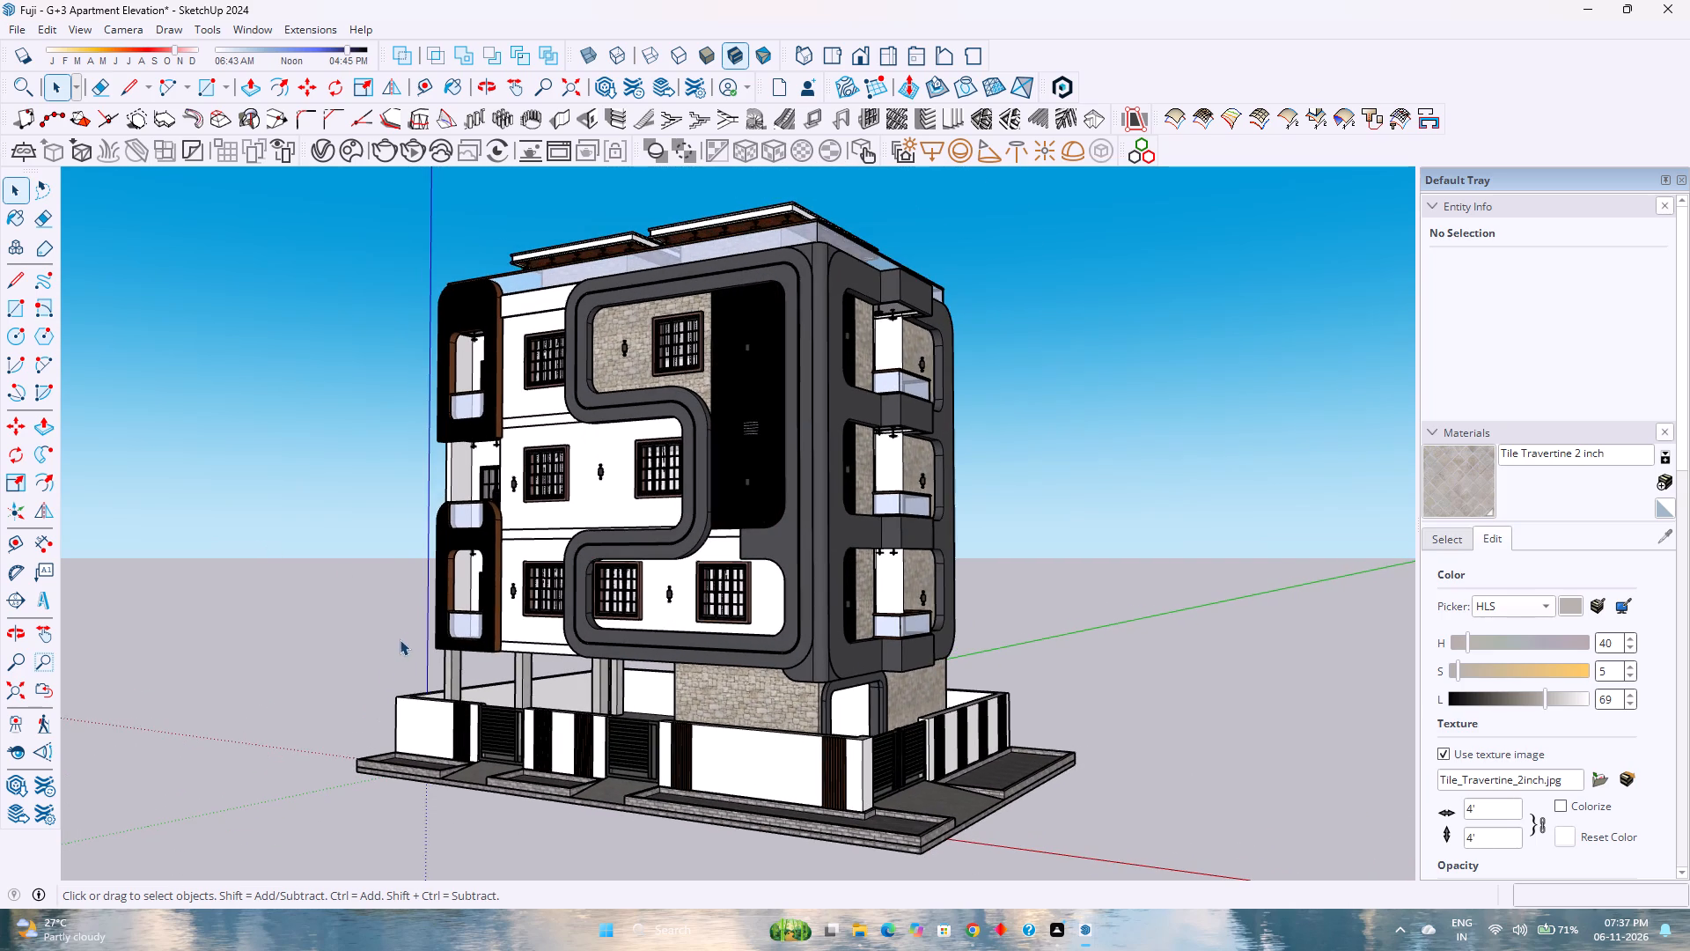
# Examine the building's massing from raised corner and near-frontal viewpoints, including the rooftop rooms and compound.
pyautogui.moveTo(402, 635); pyautogui.dragTo(407, 689, button='middle')
pyautogui.scroll(-3, 407, 689)
pyautogui.scroll(3, 343, 667)
pyautogui.scroll(-2, 343, 667)
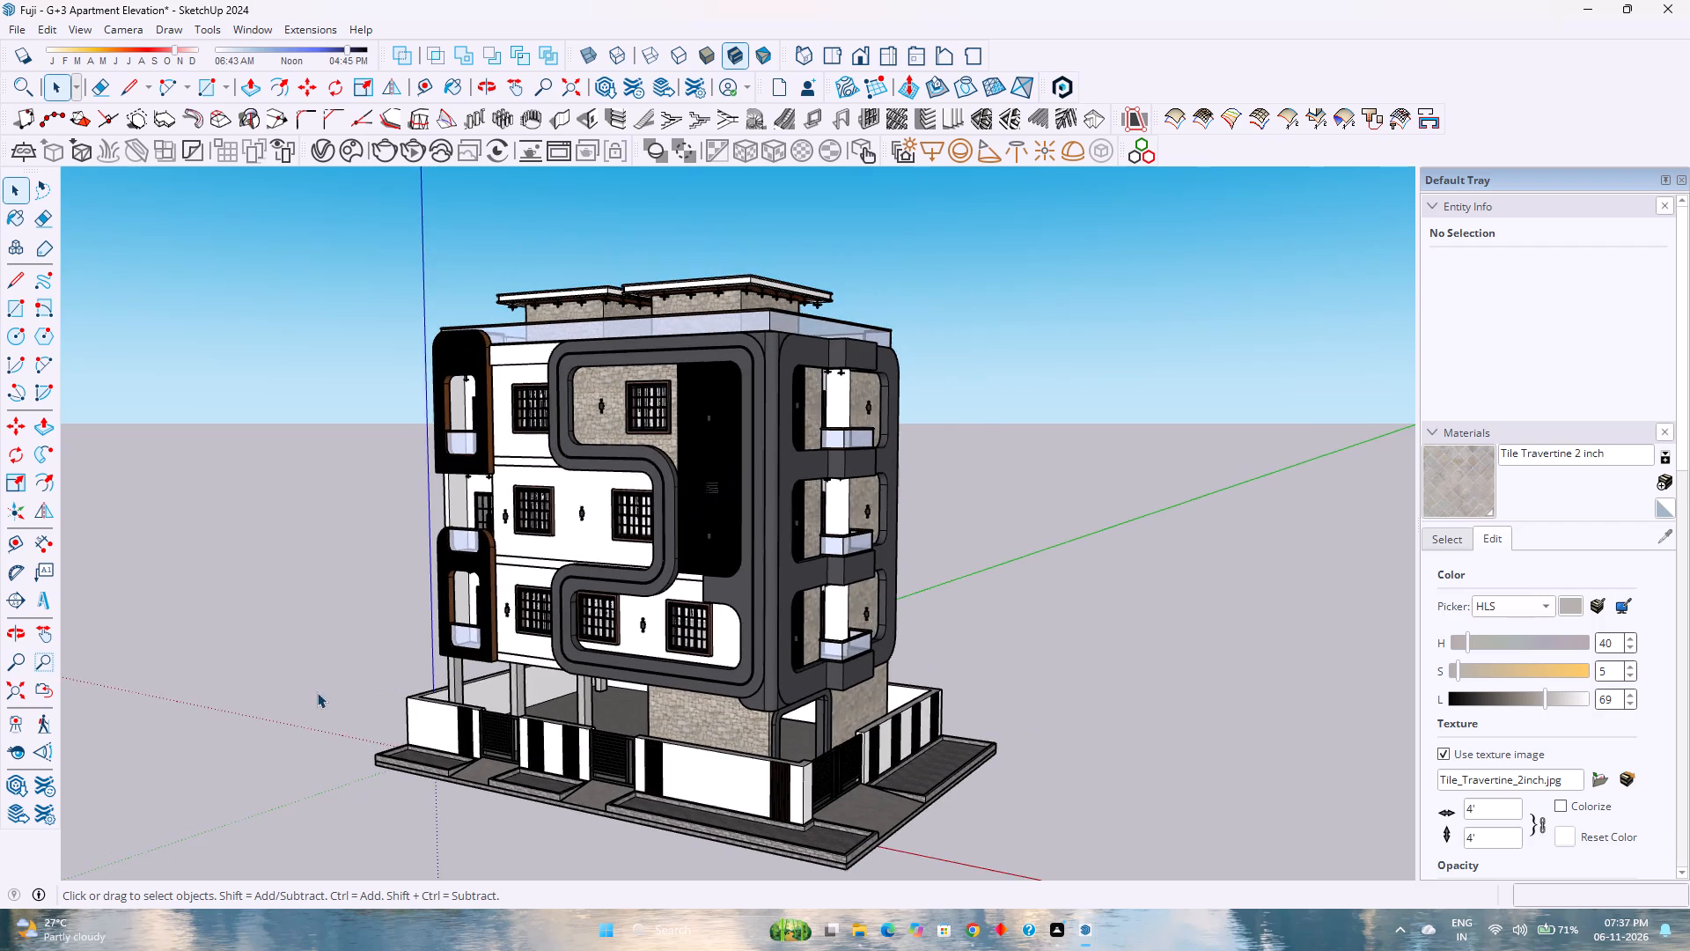
pyautogui.middleClick(316, 692)
pyautogui.moveTo(316, 689); pyautogui.dragTo(535, 606, button='middle')
pyautogui.scroll(1, 535, 606)
pyautogui.scroll(-5, 537, 605)
pyautogui.moveTo(547, 593); pyautogui.dragTo(516, 651, button='middle')
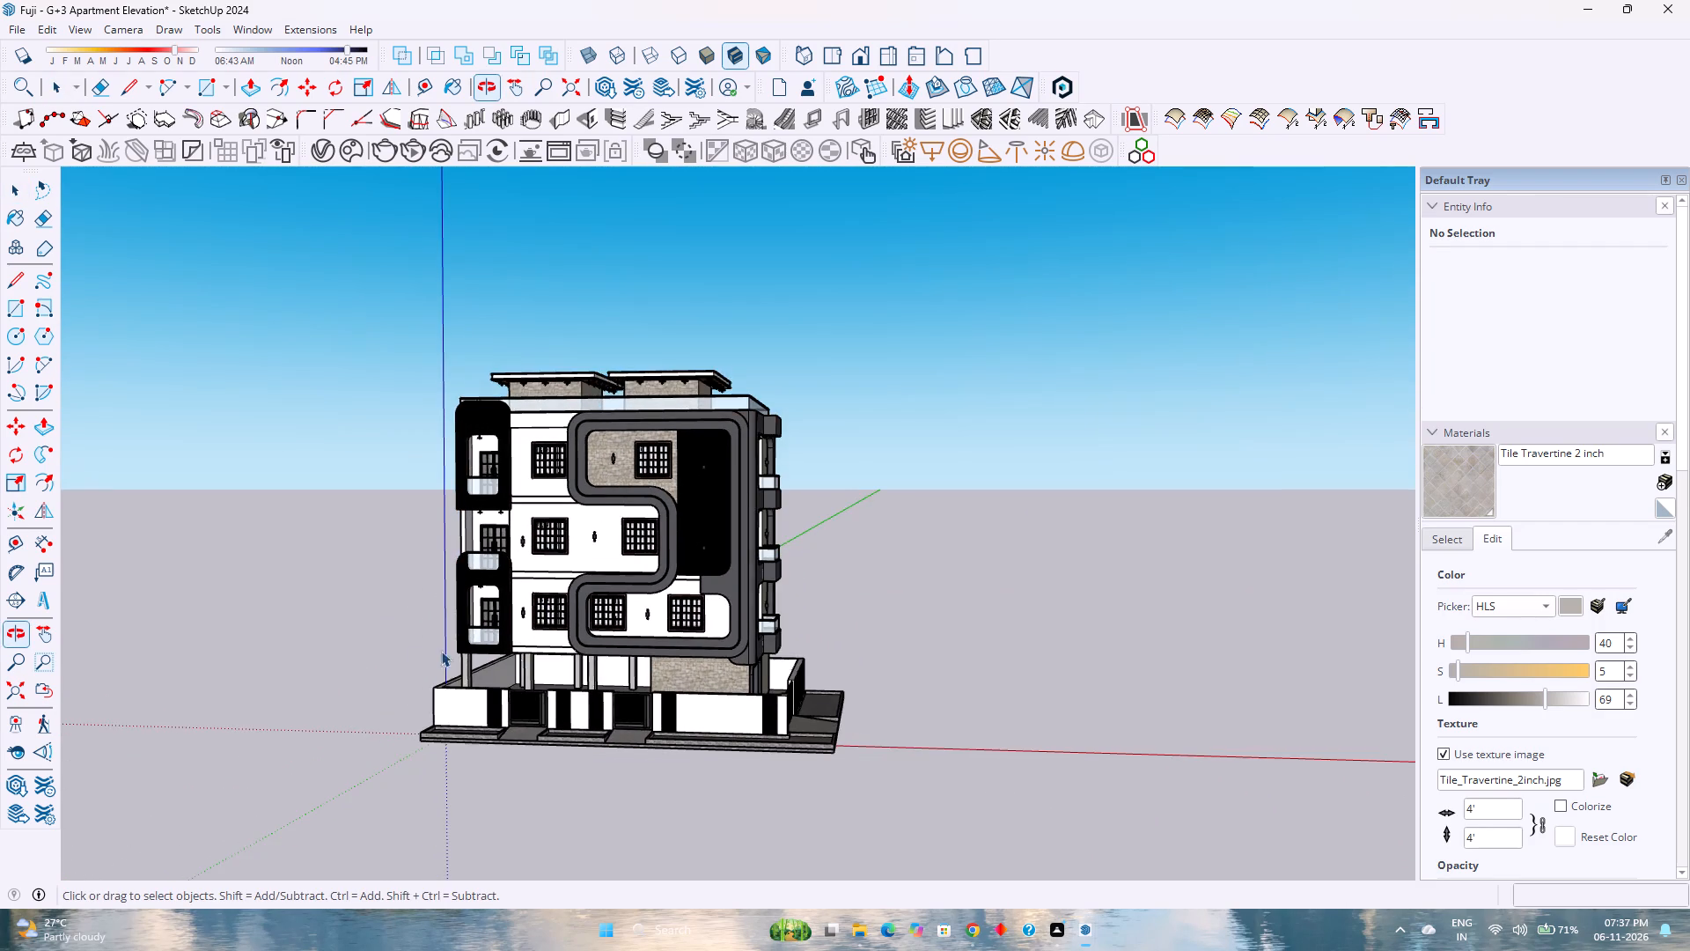
pyautogui.scroll(4, 338, 666)
pyautogui.moveTo(676, 557); pyautogui.dragTo(503, 639, button='middle')
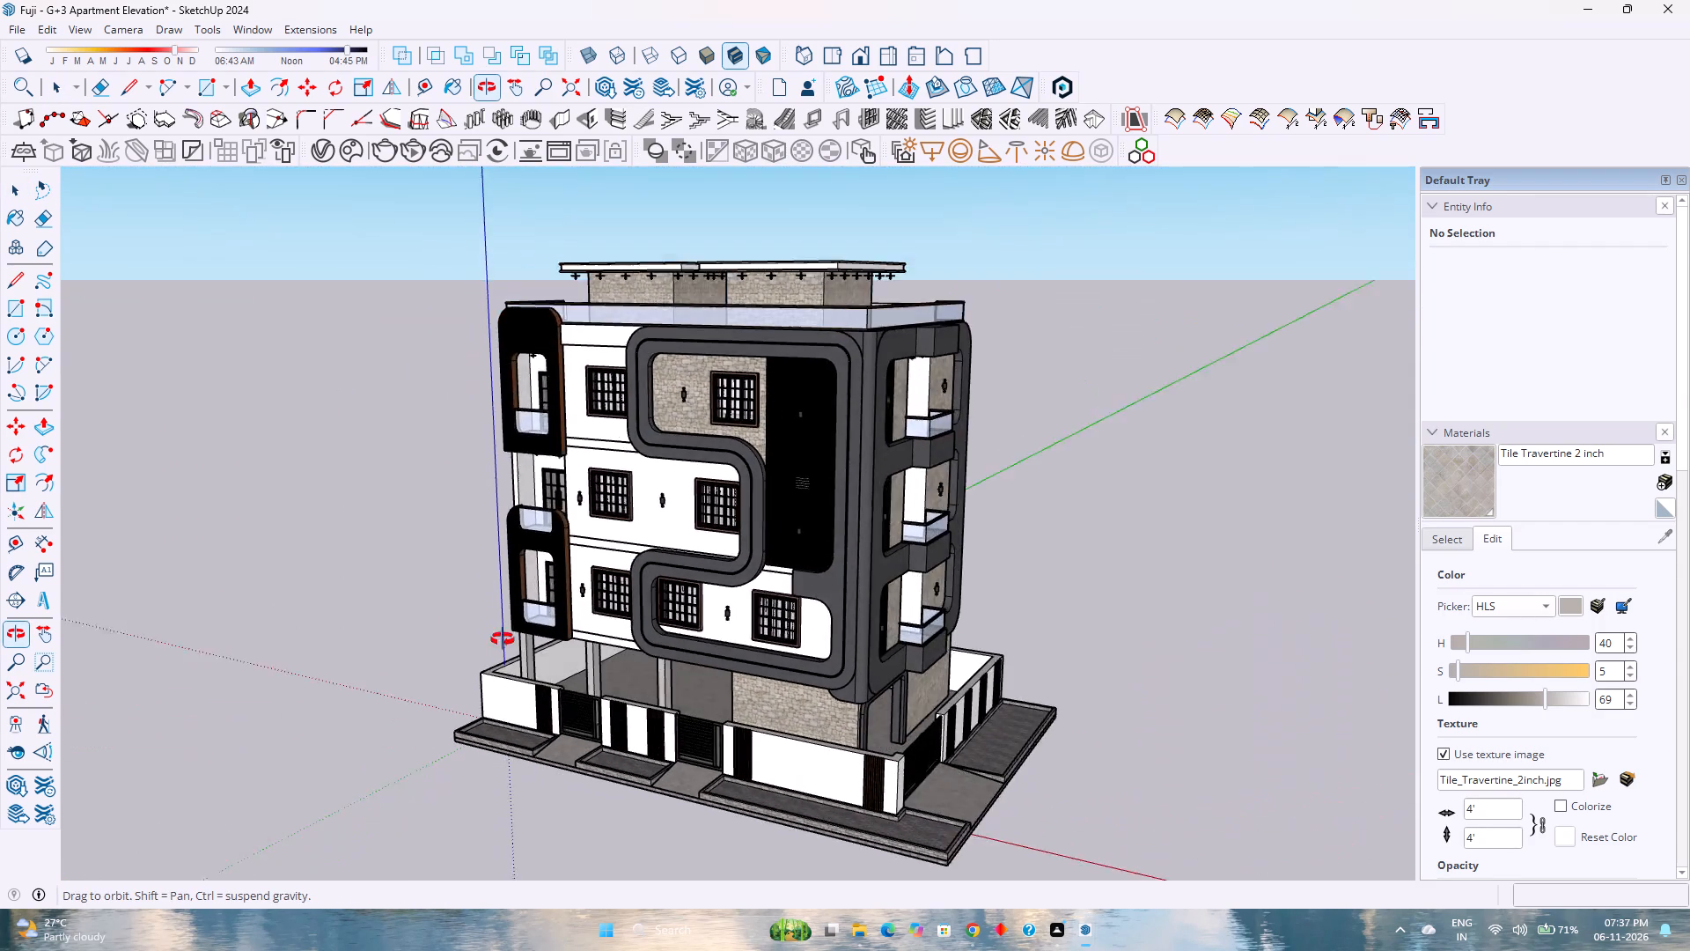
pyautogui.moveTo(503, 639); pyautogui.dragTo(453, 629, button='middle')
pyautogui.middleClick(453, 629)
pyautogui.middleClick(453, 629)
pyautogui.scroll(-5, 525, 590)
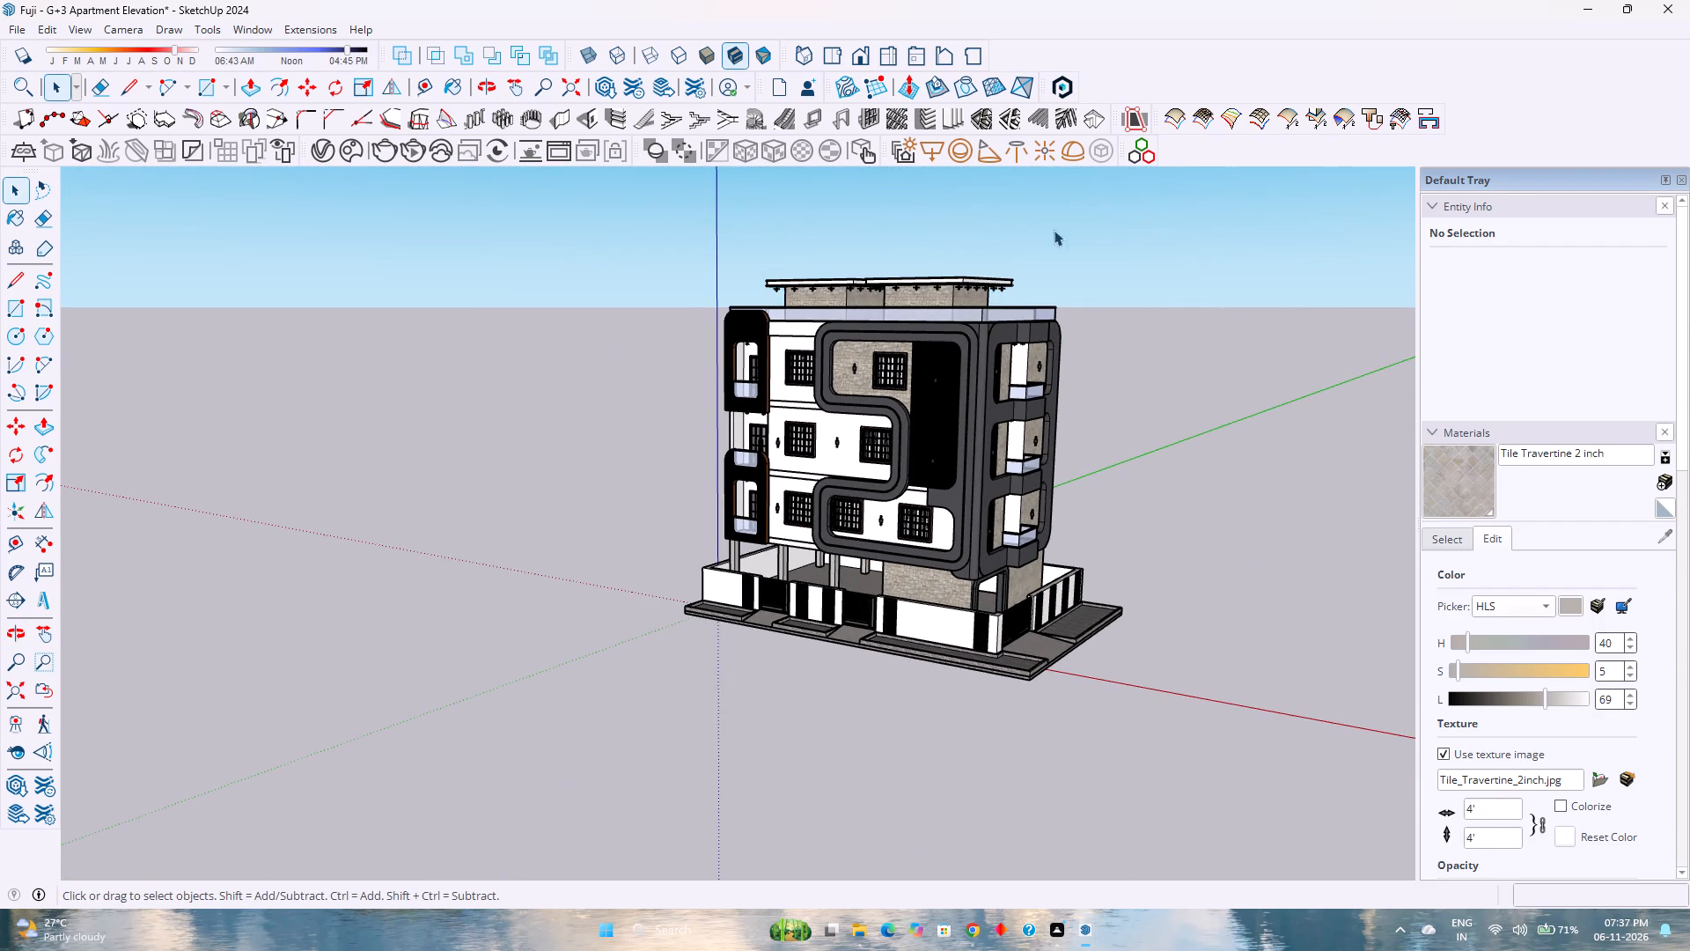
pyautogui.scroll(2, 1171, 303)
pyautogui.scroll(3, 990, 377)
pyautogui.scroll(-4, 894, 453)
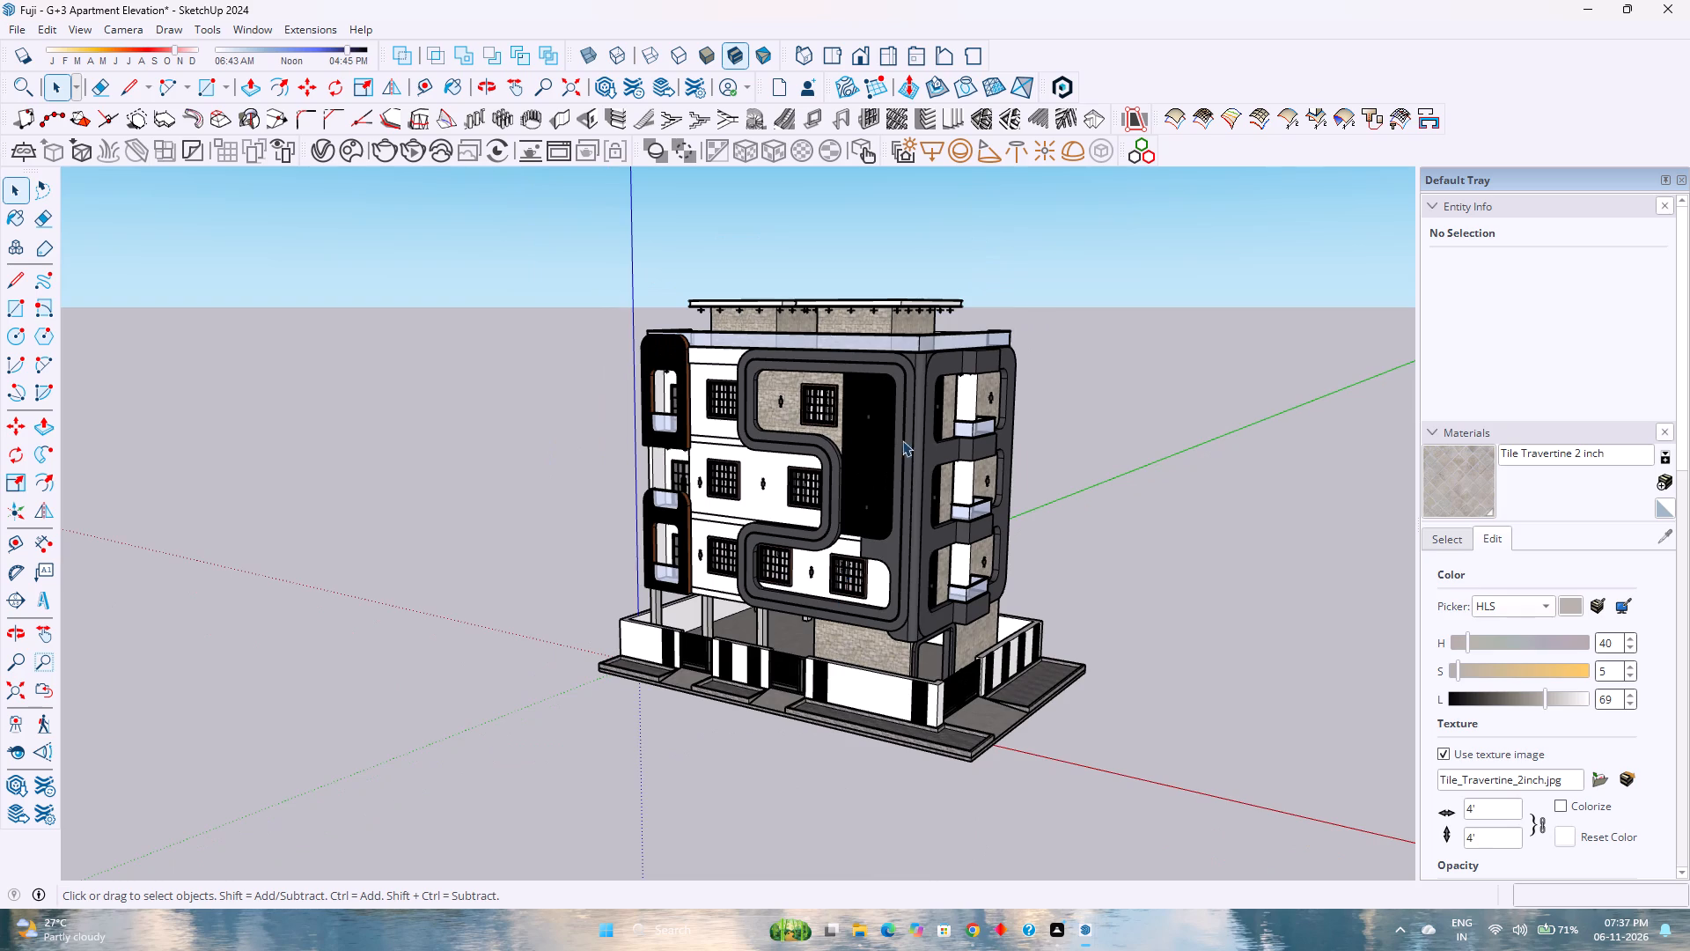
# Examine the lower floors, entrance gate and striped compound wall from a low front-corner viewpoint, near and far.
pyautogui.scroll(3, 1101, 535)
pyautogui.moveTo(907, 631); pyautogui.dragTo(852, 550, button='middle')
pyautogui.middleClick(852, 550)
pyautogui.scroll(-2, 869, 548)
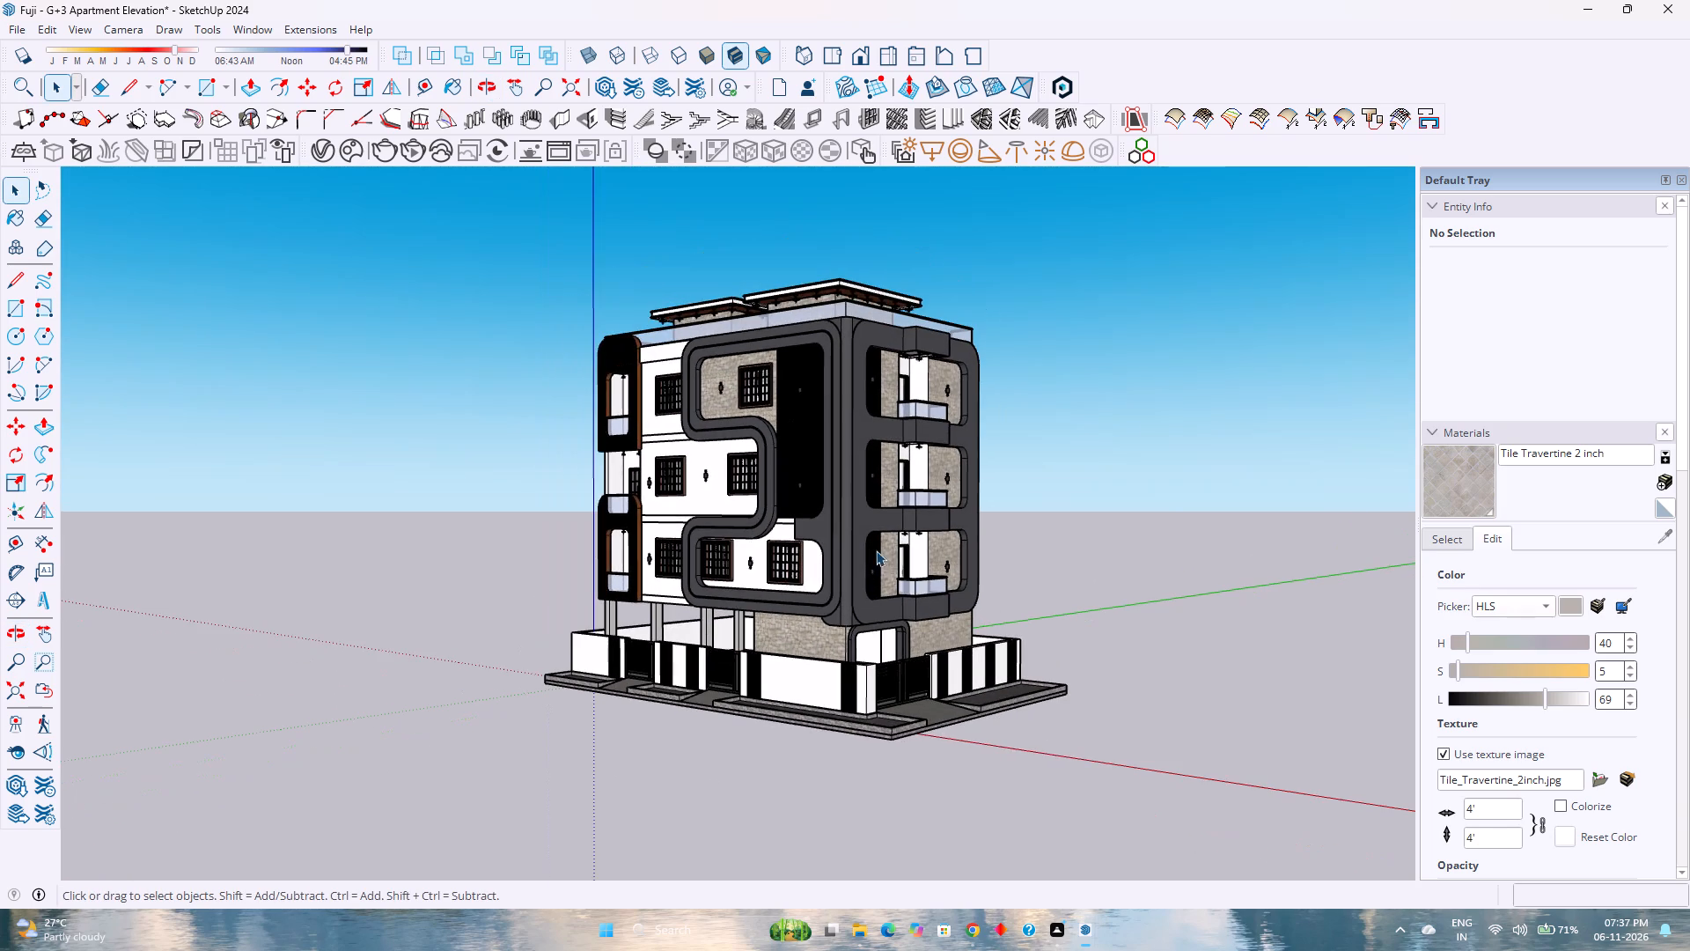
pyautogui.scroll(2, 805, 723)
pyautogui.scroll(2, 968, 660)
pyautogui.scroll(-3, 973, 653)
pyautogui.scroll(6, 973, 653)
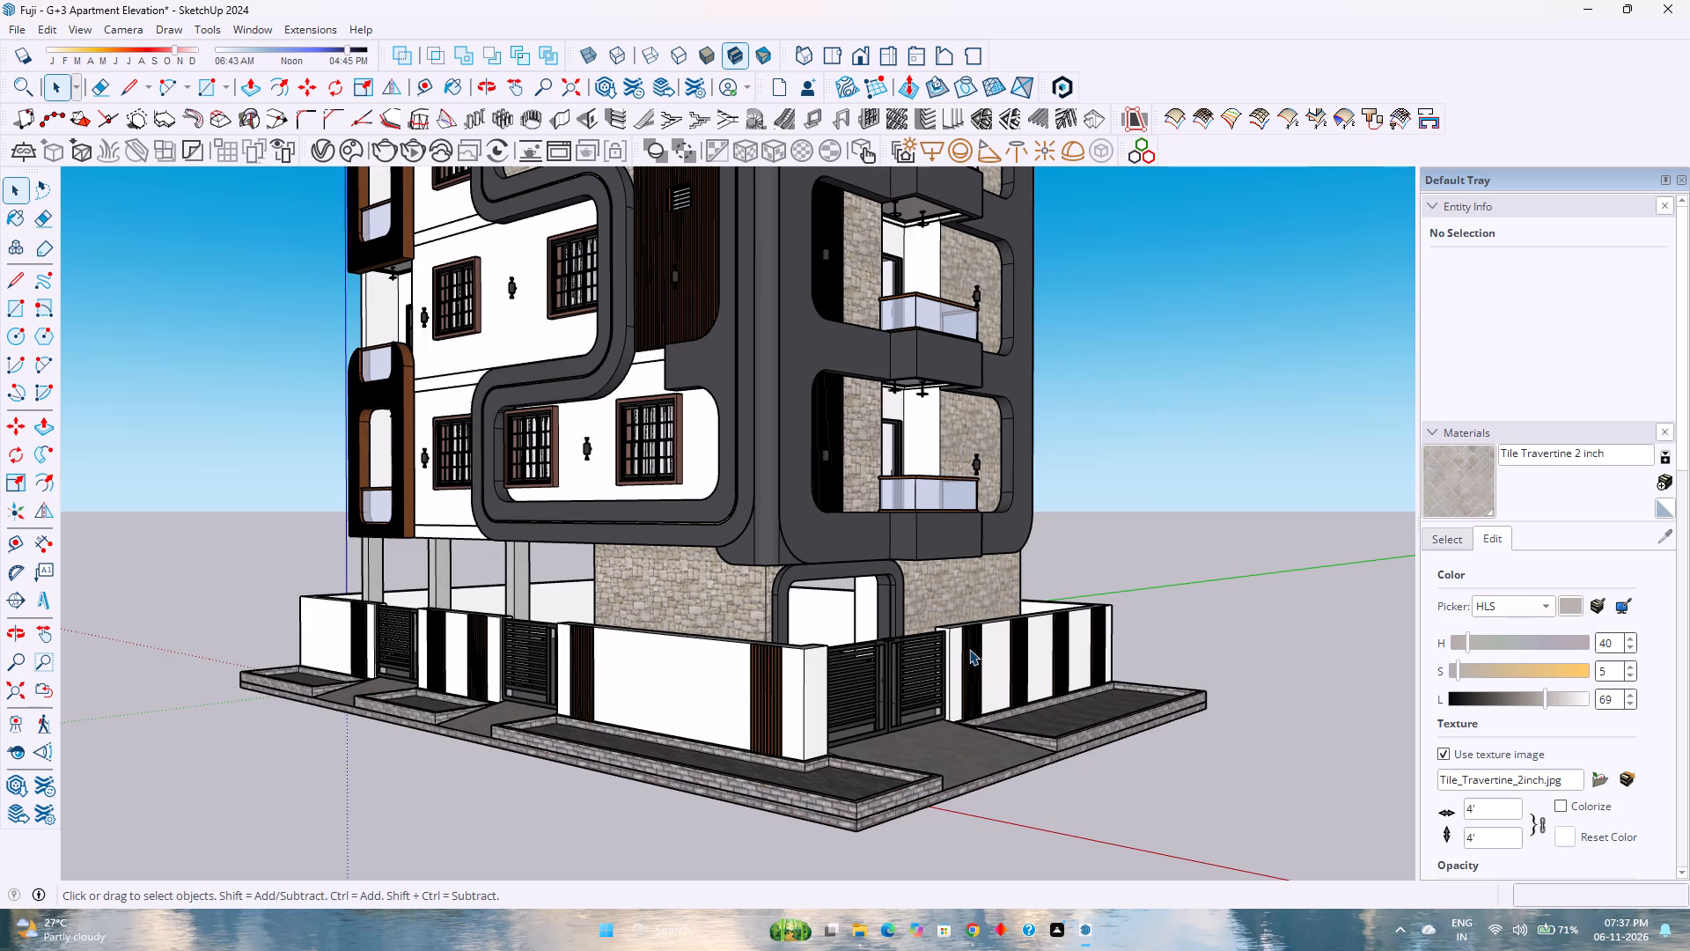
pyautogui.scroll(-5, 969, 649)
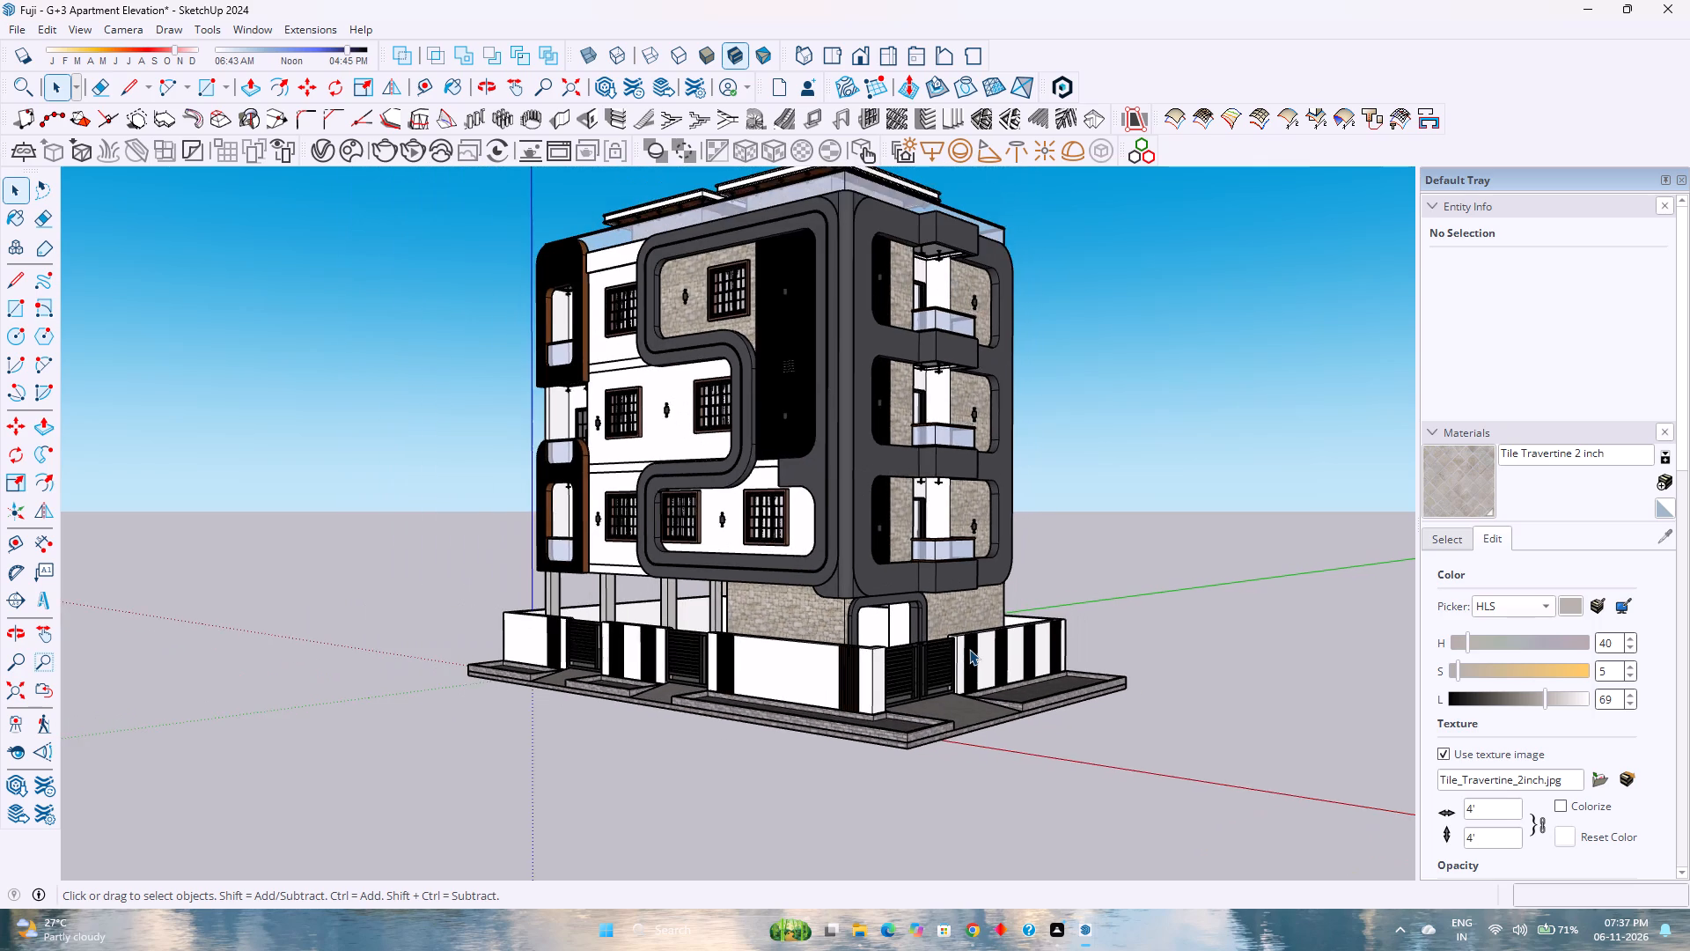
pyautogui.scroll(-2, 969, 649)
pyautogui.scroll(2, 1129, 535)
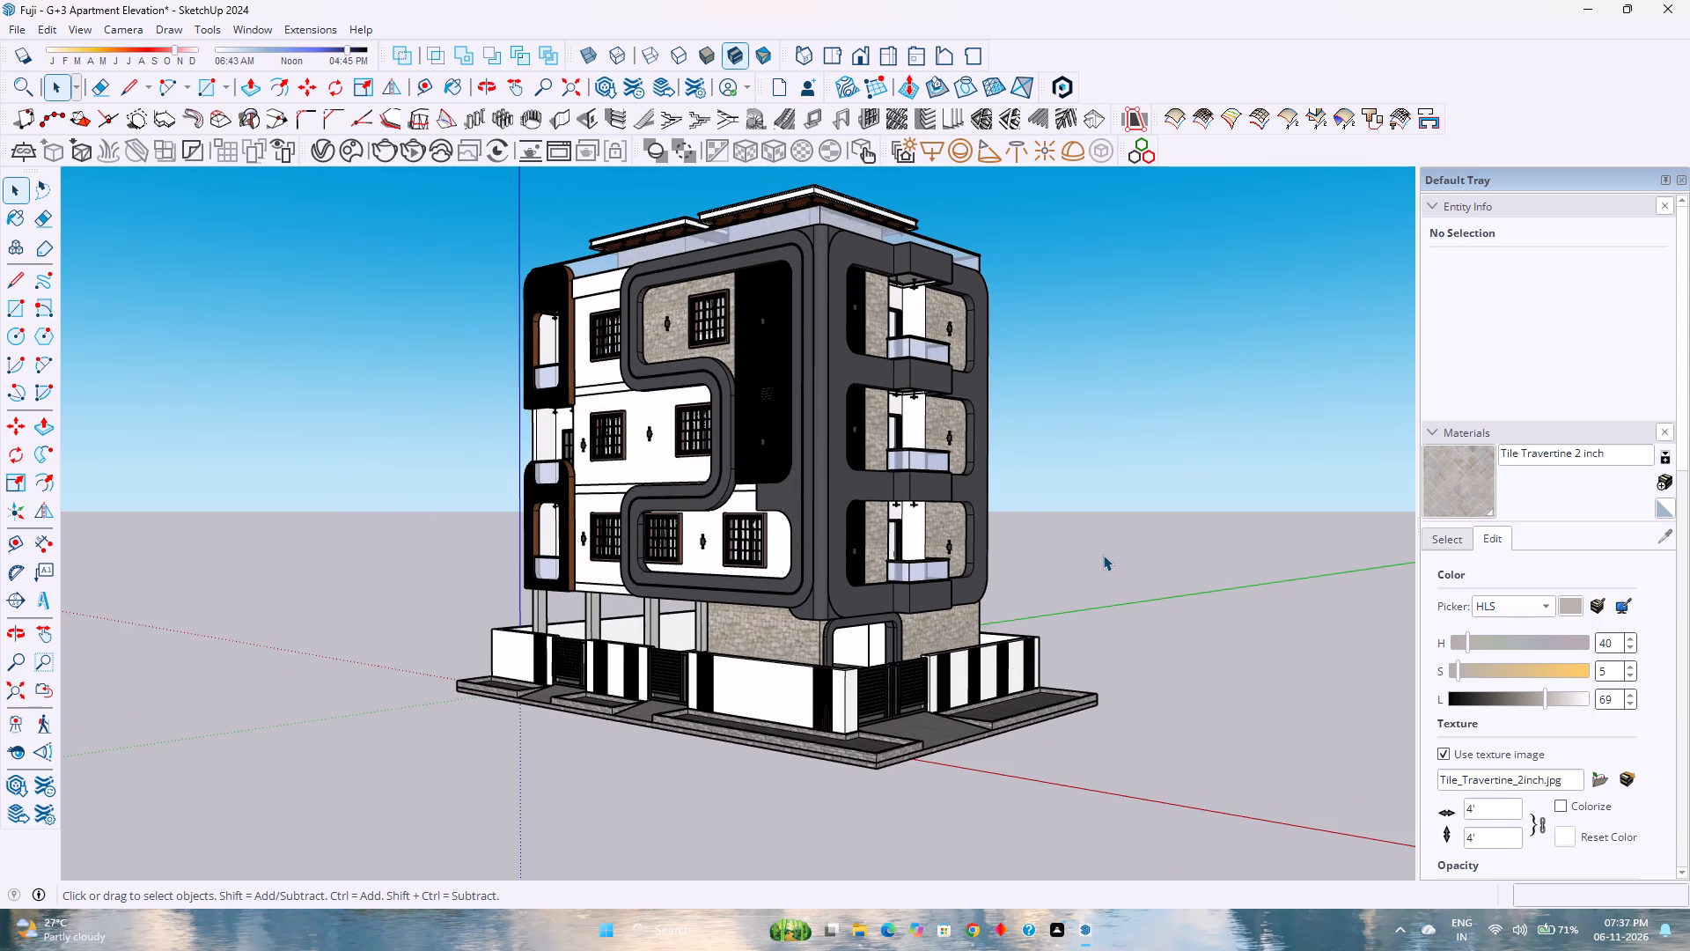
pyautogui.scroll(-1, 974, 620)
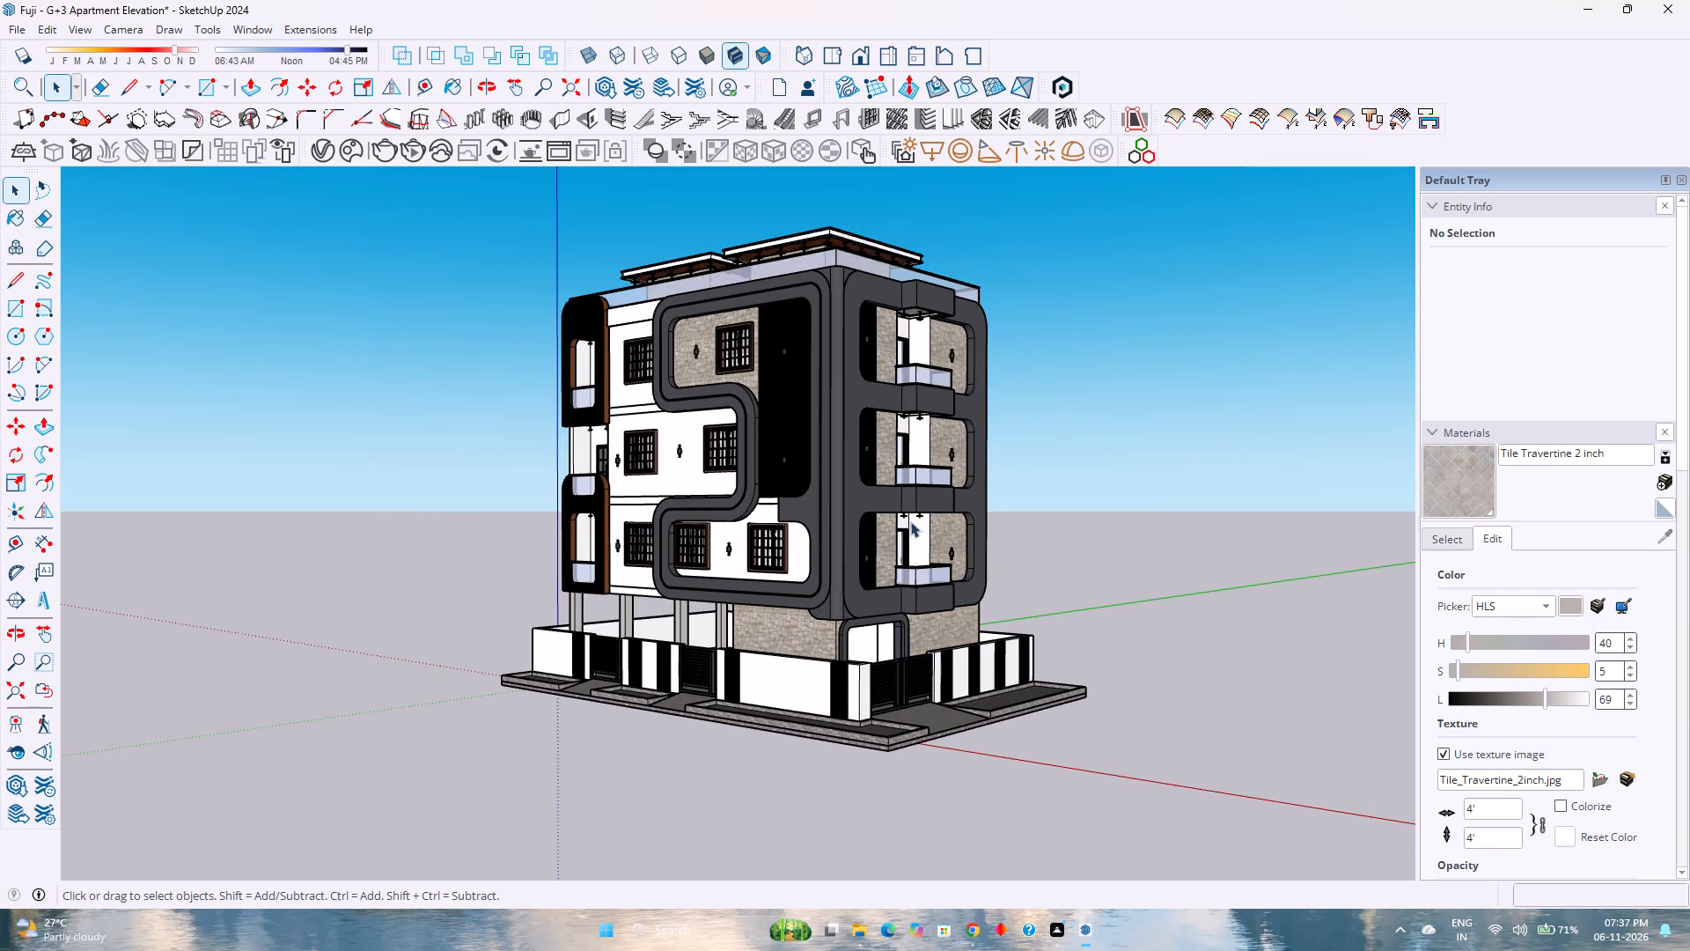
pyautogui.scroll(2, 833, 402)
pyautogui.scroll(-1, 833, 402)
pyautogui.scroll(2, 814, 417)
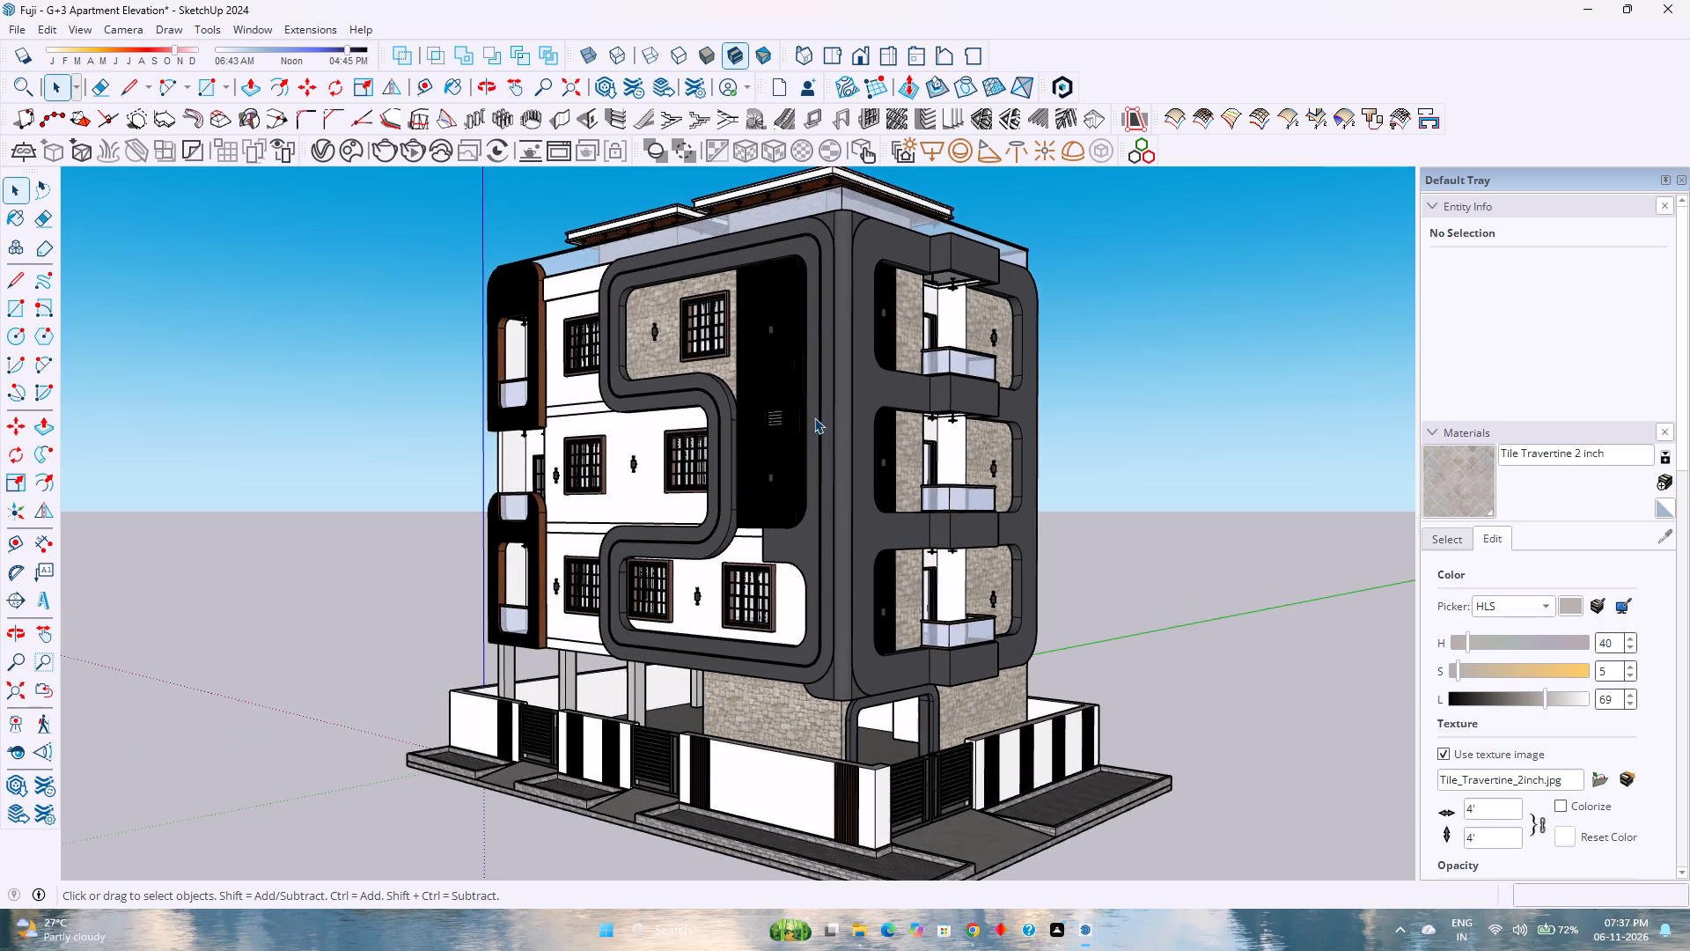
pyautogui.scroll(-2, 814, 417)
# Examine the terrace, glass parapet, rounded front corner and side balconies from above, up close and from farther away.
pyautogui.moveTo(858, 416); pyautogui.dragTo(792, 648, button='middle')
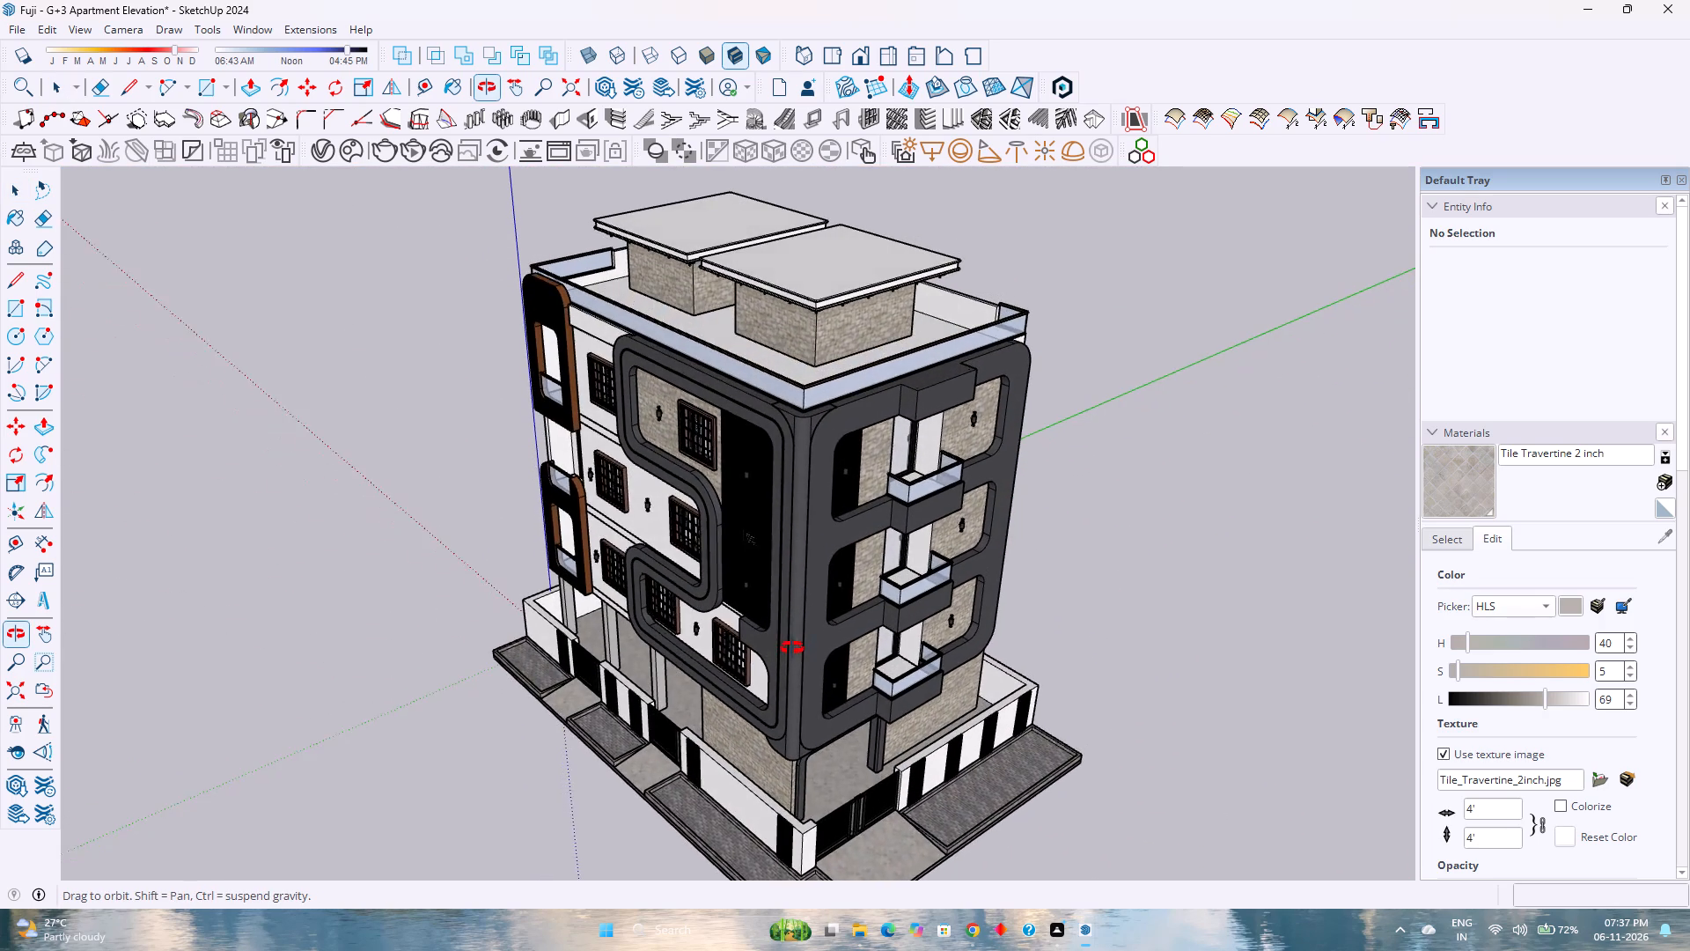
pyautogui.moveTo(792, 648); pyautogui.dragTo(790, 650, button='middle')
pyautogui.scroll(13, 820, 406)
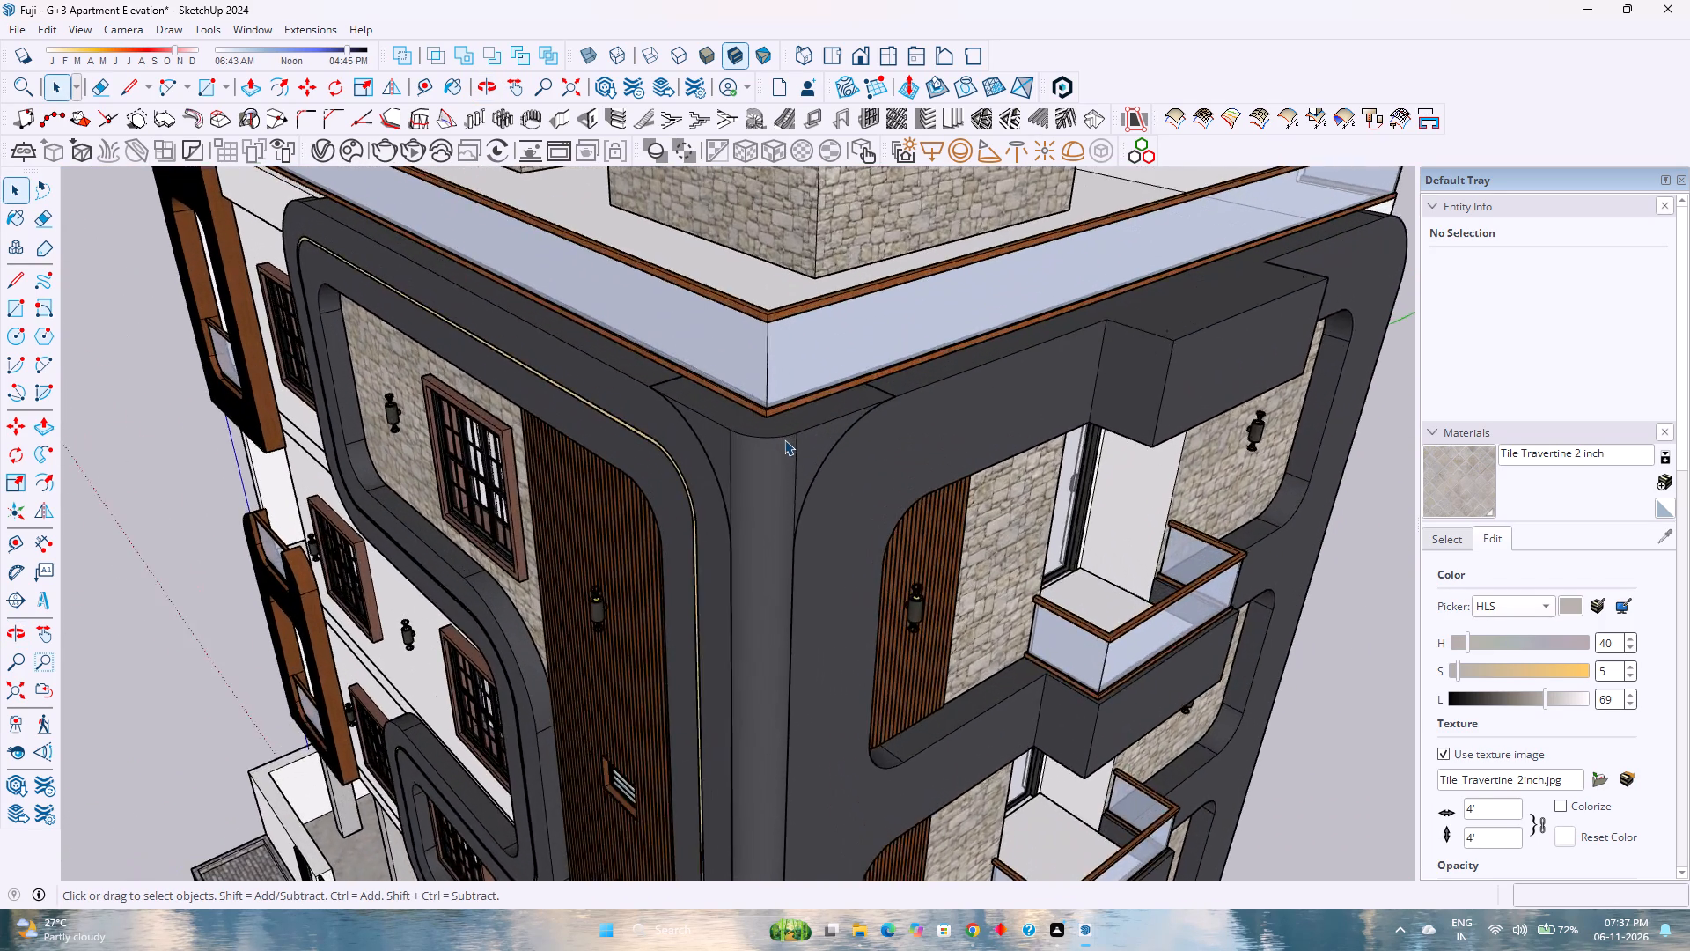
pyautogui.scroll(2, 784, 439)
pyautogui.moveTo(784, 439); pyautogui.dragTo(790, 608, button='middle')
pyautogui.middleClick(790, 608)
pyautogui.scroll(-10, 783, 596)
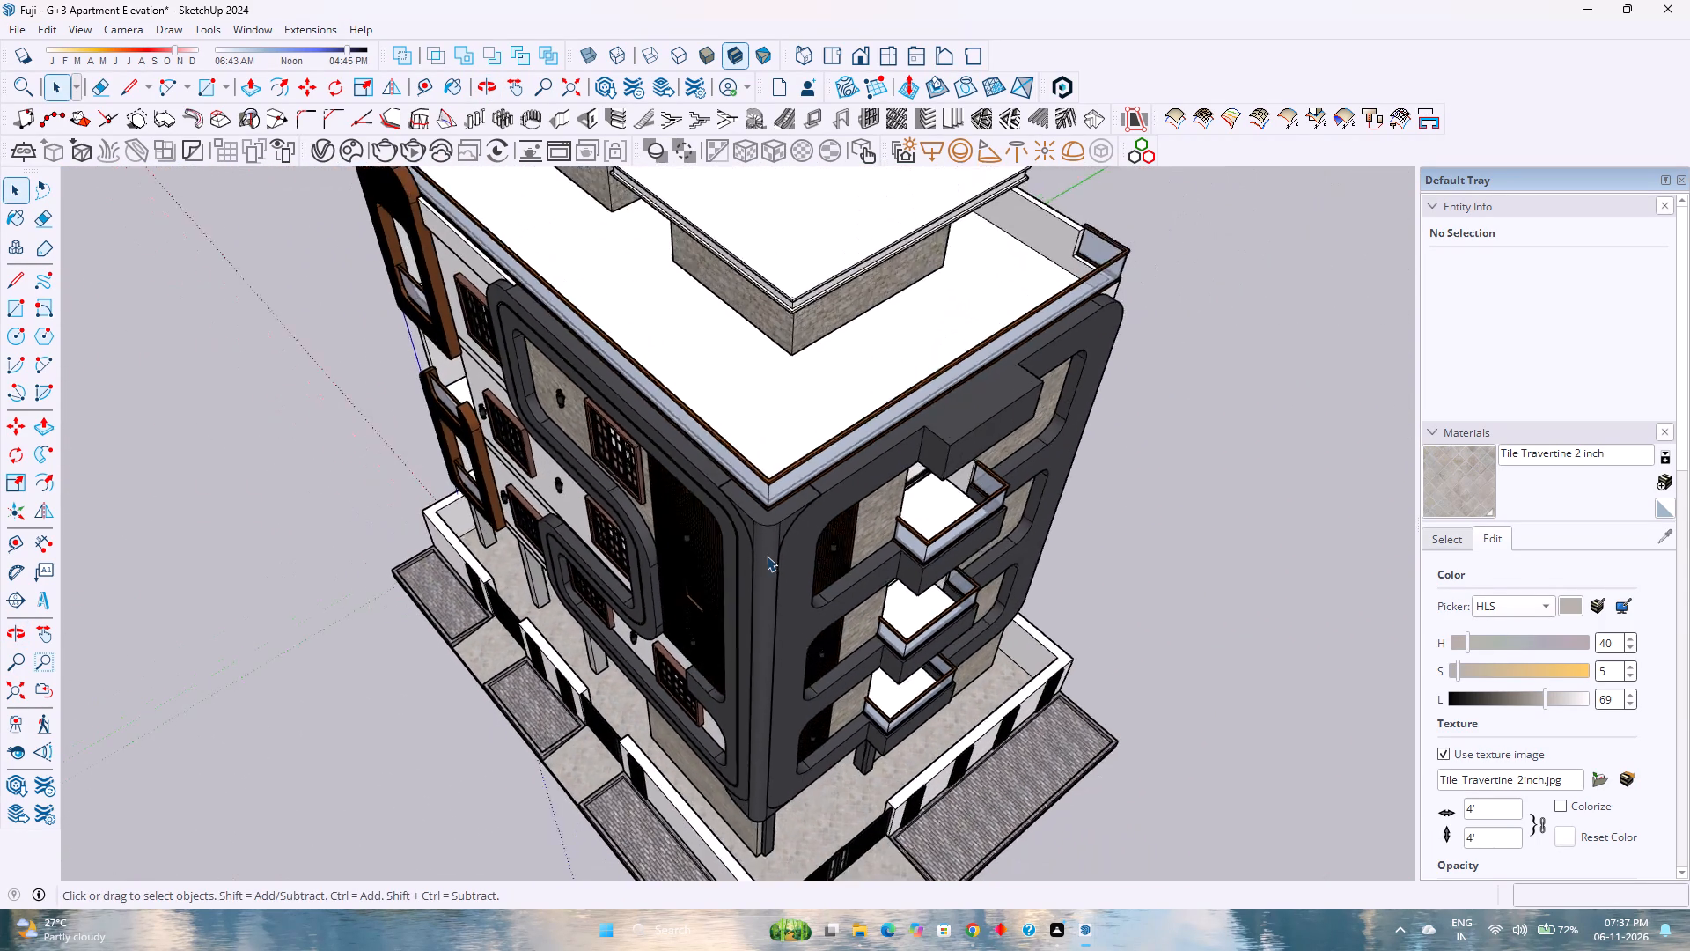
pyautogui.scroll(-2, 767, 556)
pyautogui.moveTo(760, 564); pyautogui.dragTo(804, 483, button='middle')
pyautogui.scroll(-4, 810, 479)
pyautogui.moveTo(650, 623); pyautogui.dragTo(738, 430, button='middle')
pyautogui.middleClick(738, 430)
pyautogui.scroll(-3, 750, 429)
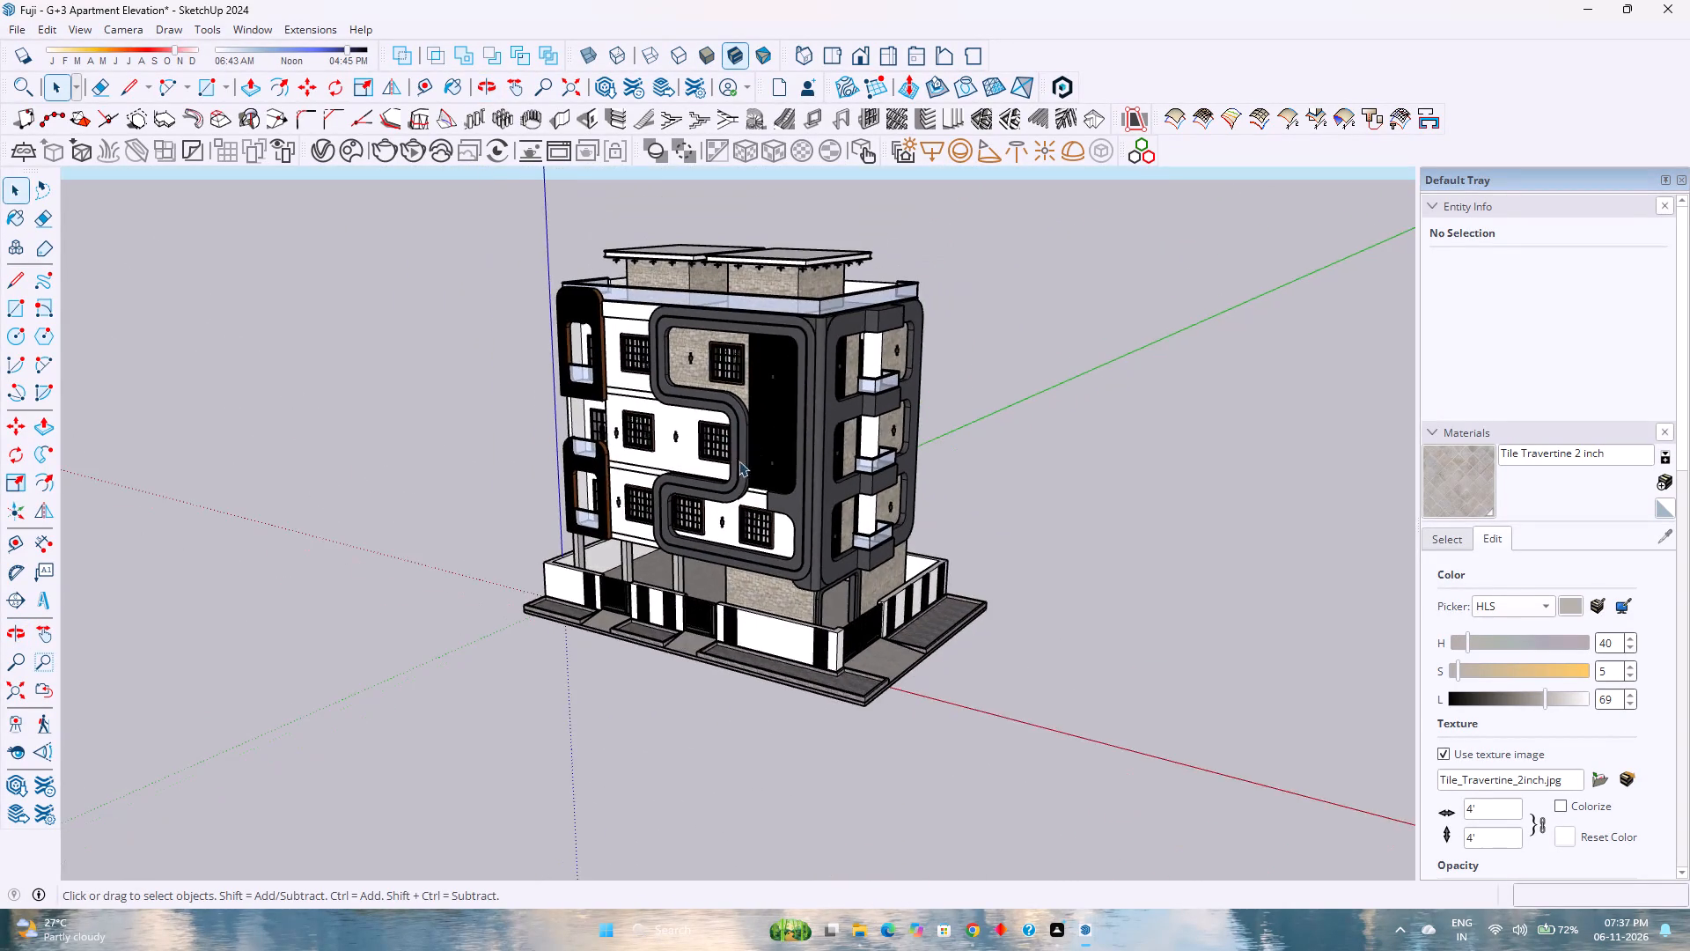
# Examine the whole building from the front corner while lowering the viewpoint and moving closer to both facades.
pyautogui.moveTo(735, 463); pyautogui.dragTo(701, 387, button='middle')
pyautogui.middleClick(701, 387)
pyautogui.middleClick(699, 382)
pyautogui.middleClick(698, 379)
pyautogui.middleClick(698, 379)
pyautogui.middleClick(698, 379)
pyautogui.middleClick(698, 376)
pyautogui.scroll(-5, 783, 641)
pyautogui.scroll(5, 830, 734)
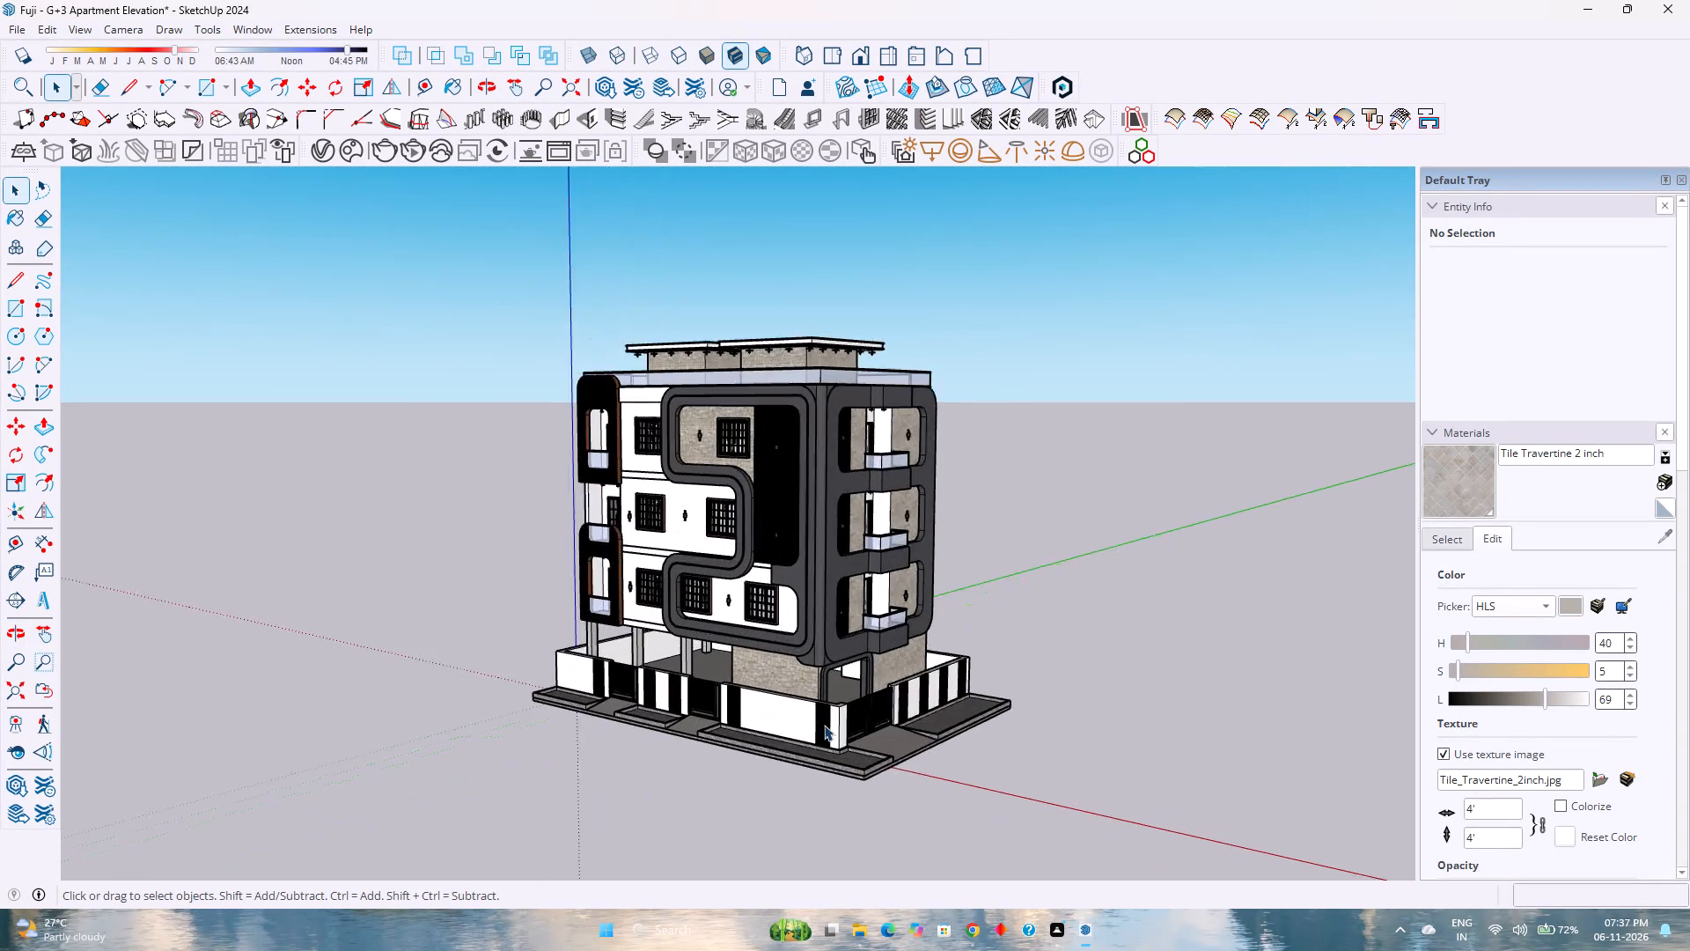
pyautogui.scroll(4, 824, 725)
pyautogui.moveTo(819, 716); pyautogui.dragTo(819, 695, button='middle')
pyautogui.middleClick(819, 695)
pyautogui.scroll(-2, 810, 616)
pyautogui.scroll(3, 790, 385)
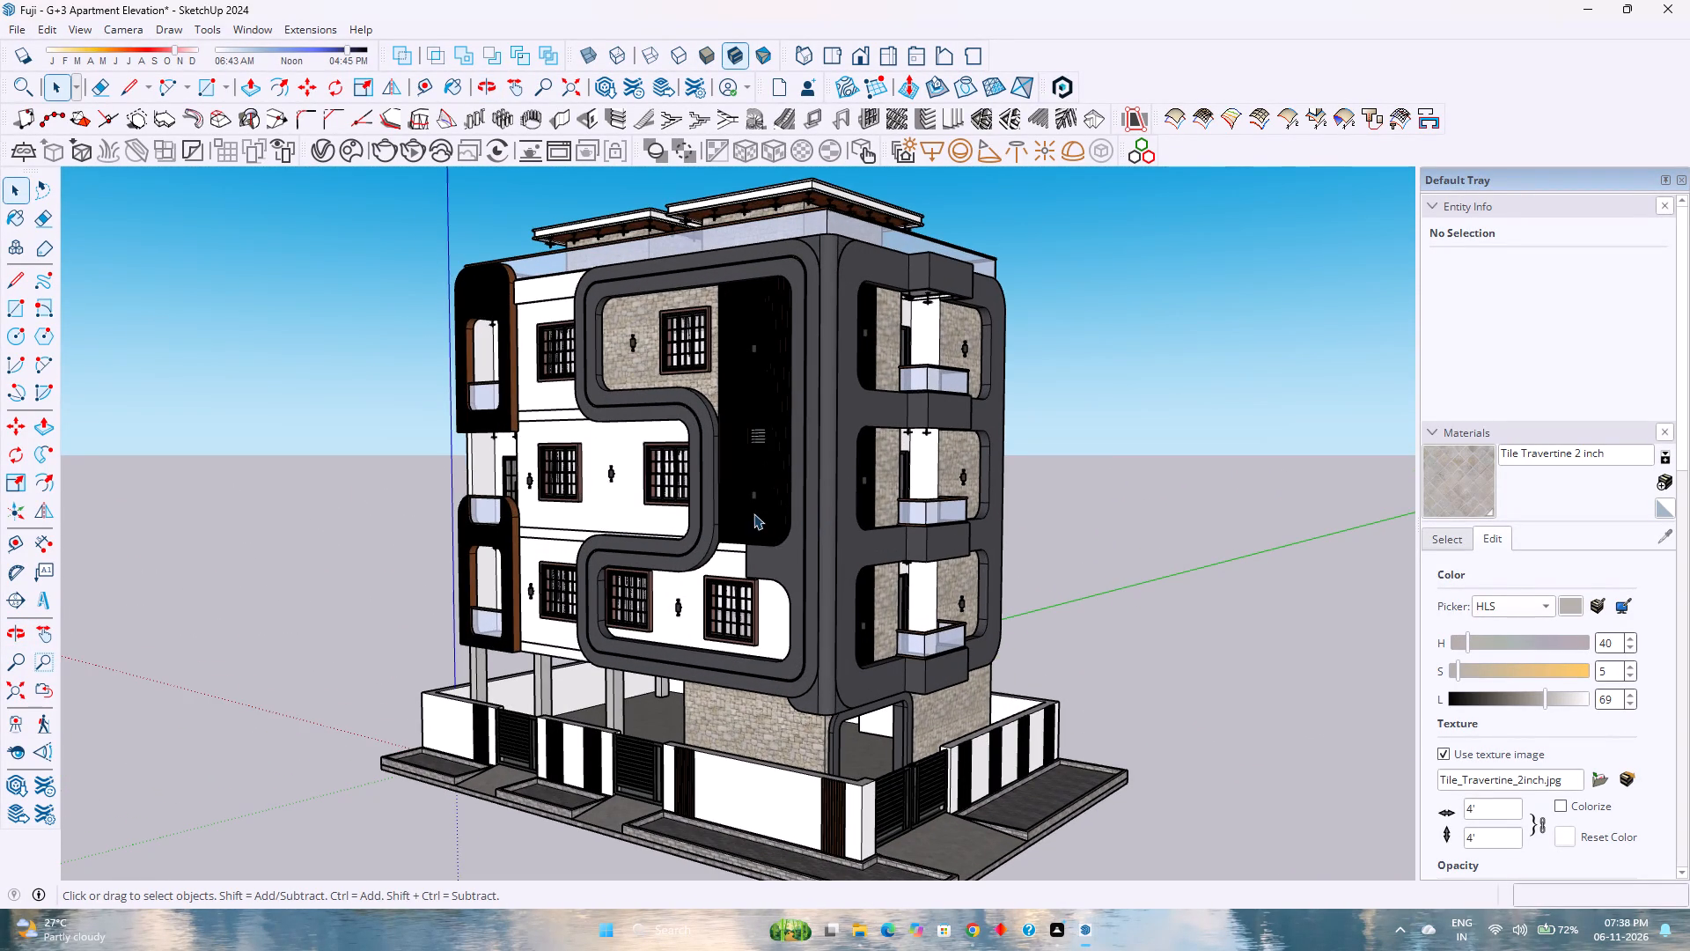
# Examine the S-shaped dark frame, stone cladding and barred windows of the long facade from the front corner, near and slightly farther away.
pyautogui.scroll(-1, 716, 536)
pyautogui.scroll(1, 716, 536)
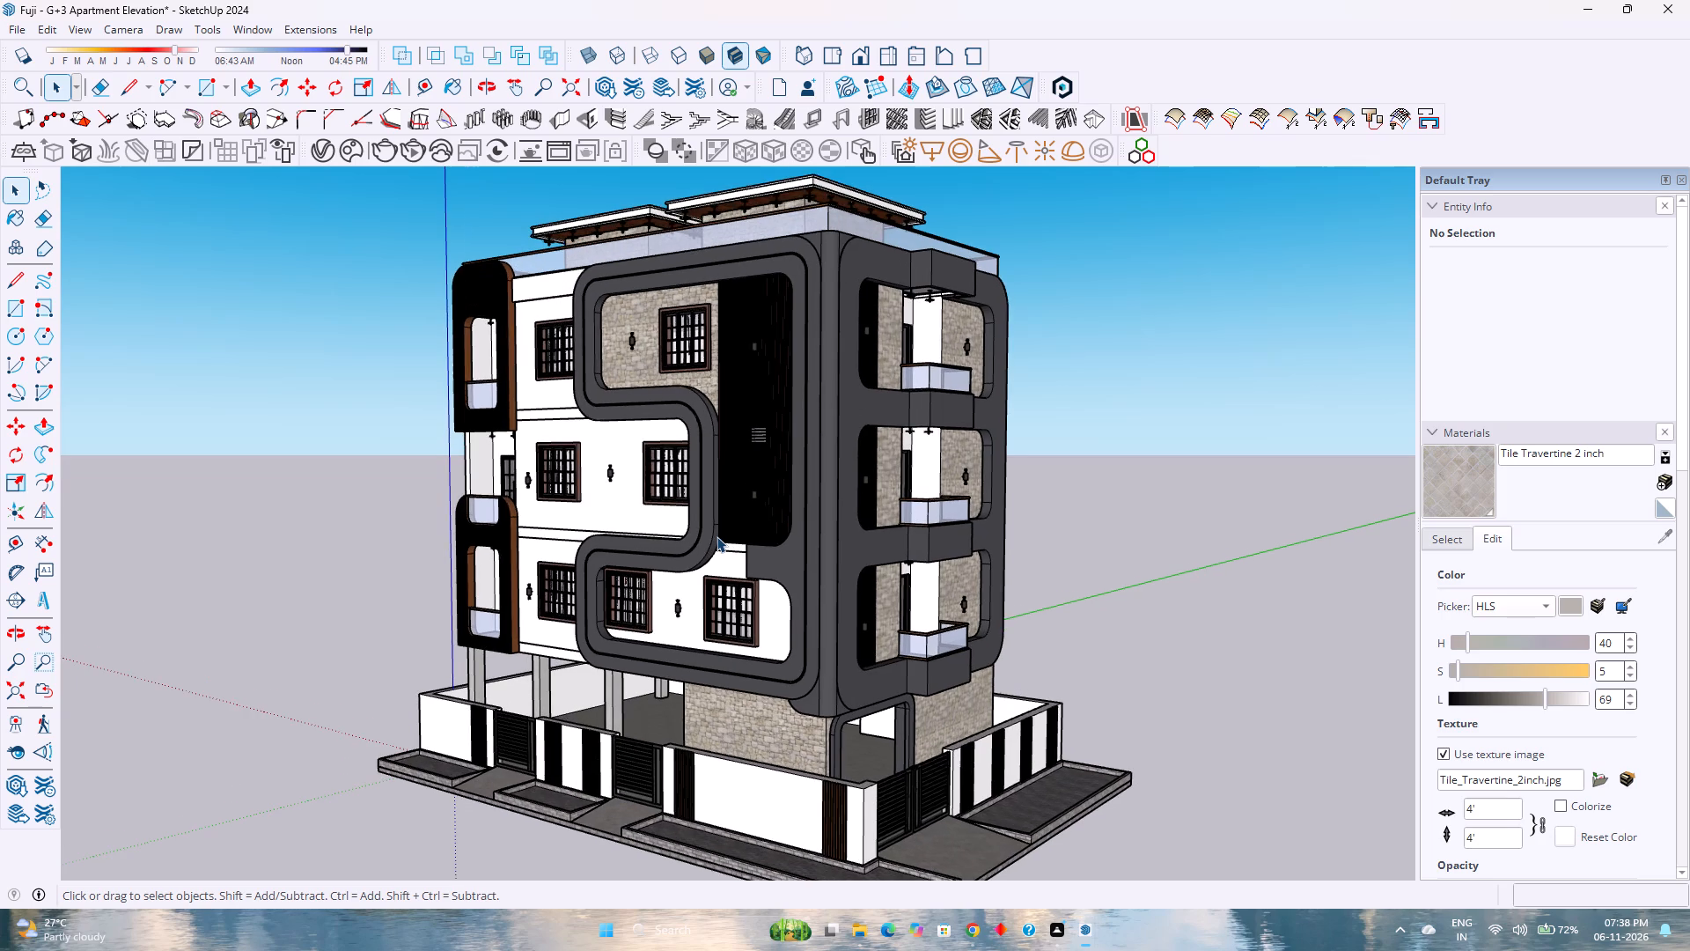
pyautogui.scroll(-1, 716, 536)
pyautogui.scroll(1, 709, 539)
pyautogui.scroll(-1, 709, 539)
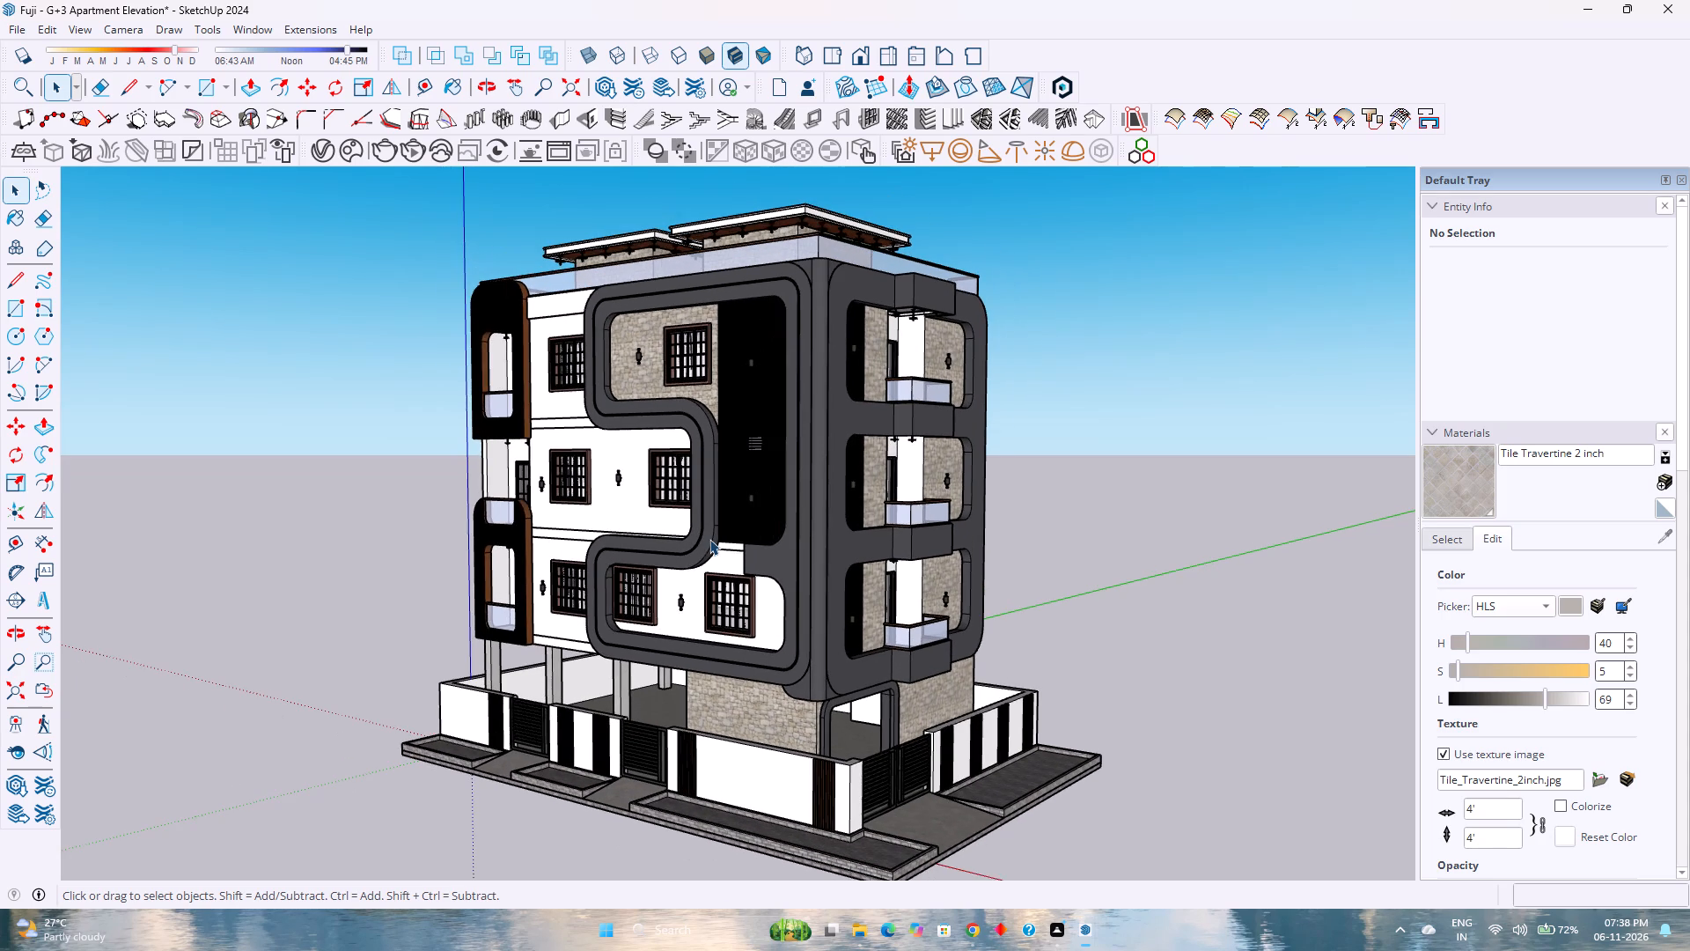
pyautogui.scroll(1, 837, 540)
pyautogui.scroll(-1, 837, 540)
pyautogui.moveTo(790, 567); pyautogui.dragTo(806, 529, button='middle')
pyautogui.middleClick(806, 529)
pyautogui.scroll(1, 802, 534)
pyautogui.scroll(-1, 802, 534)
pyautogui.moveTo(804, 518); pyautogui.dragTo(804, 535, button='middle')
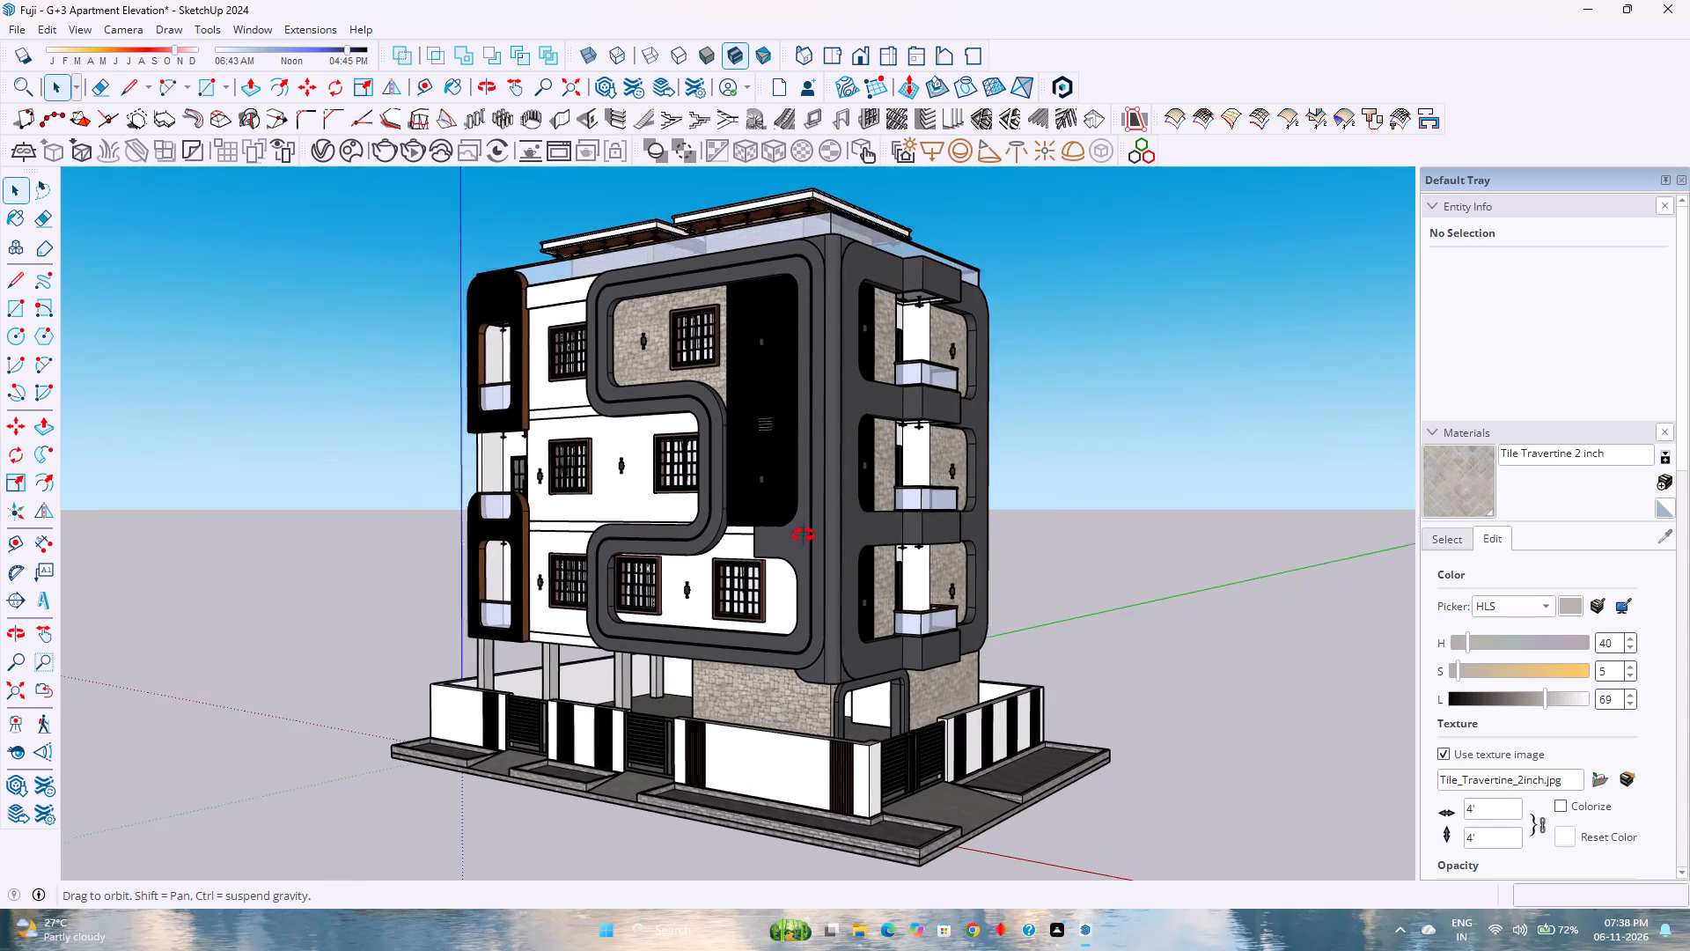
pyautogui.moveTo(804, 535); pyautogui.dragTo(804, 538, button='middle')
pyautogui.middleClick(804, 538)
pyautogui.middleClick(804, 538)
pyautogui.scroll(1, 478, 545)
pyautogui.scroll(-1, 481, 540)
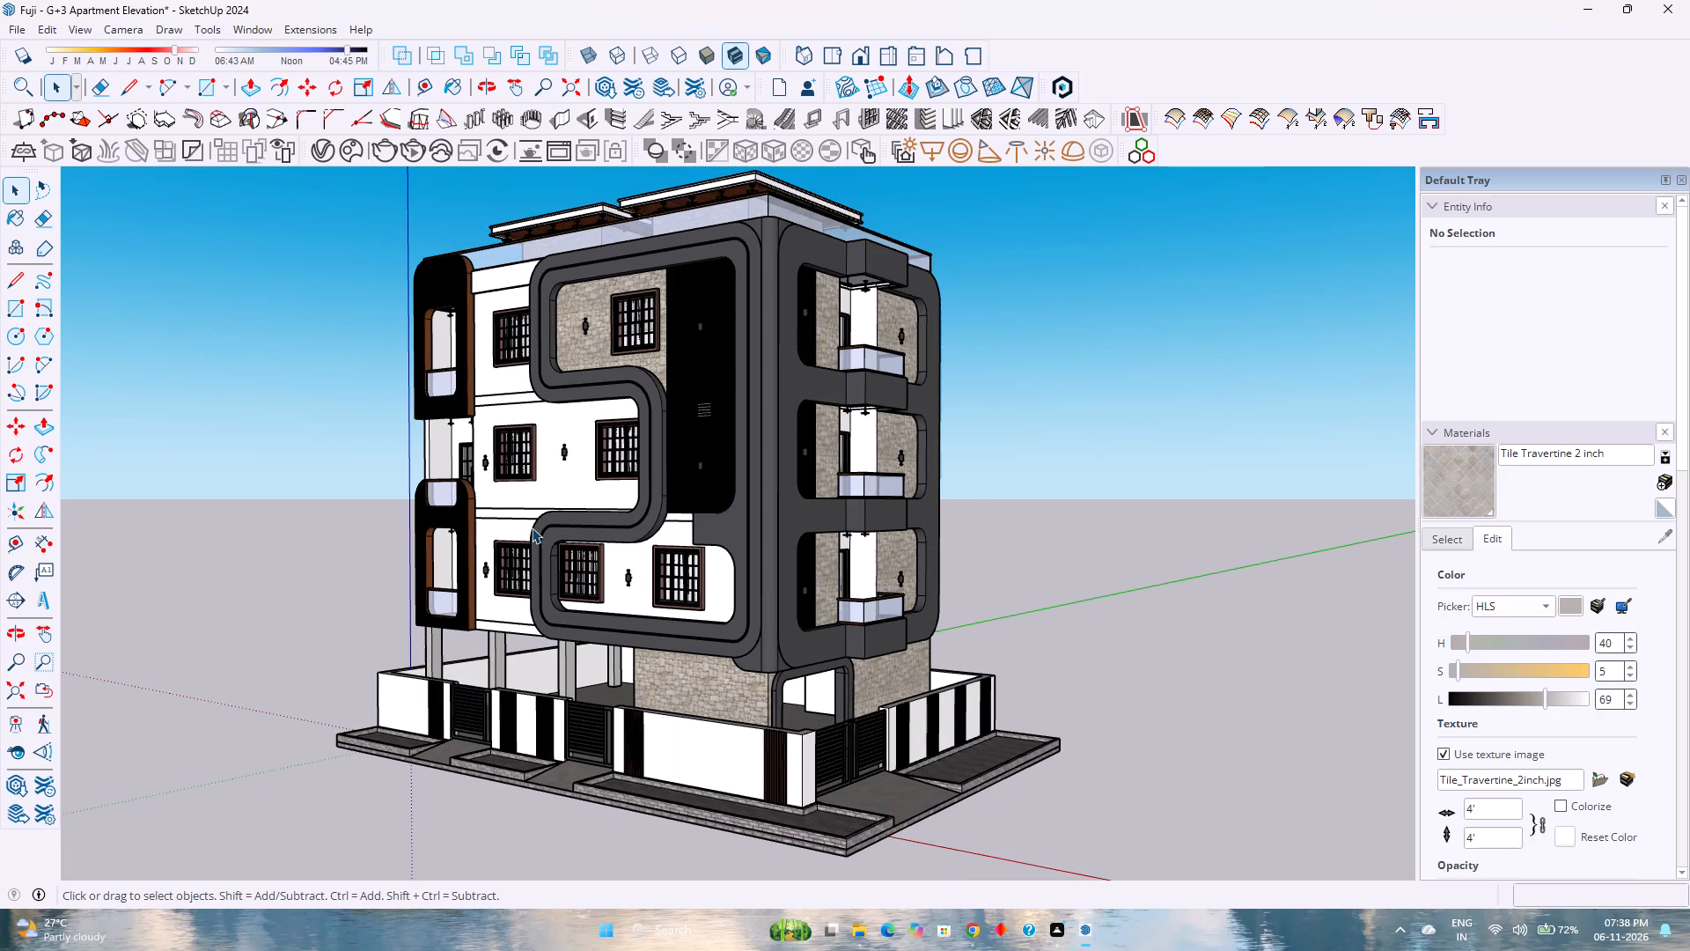
pyautogui.keyDown('shift'); pyautogui.moveTo(553, 522); pyautogui.dragTo(733, 541, button='middle'); pyautogui.keyUp('shift')
pyautogui.scroll(-1, 733, 541)
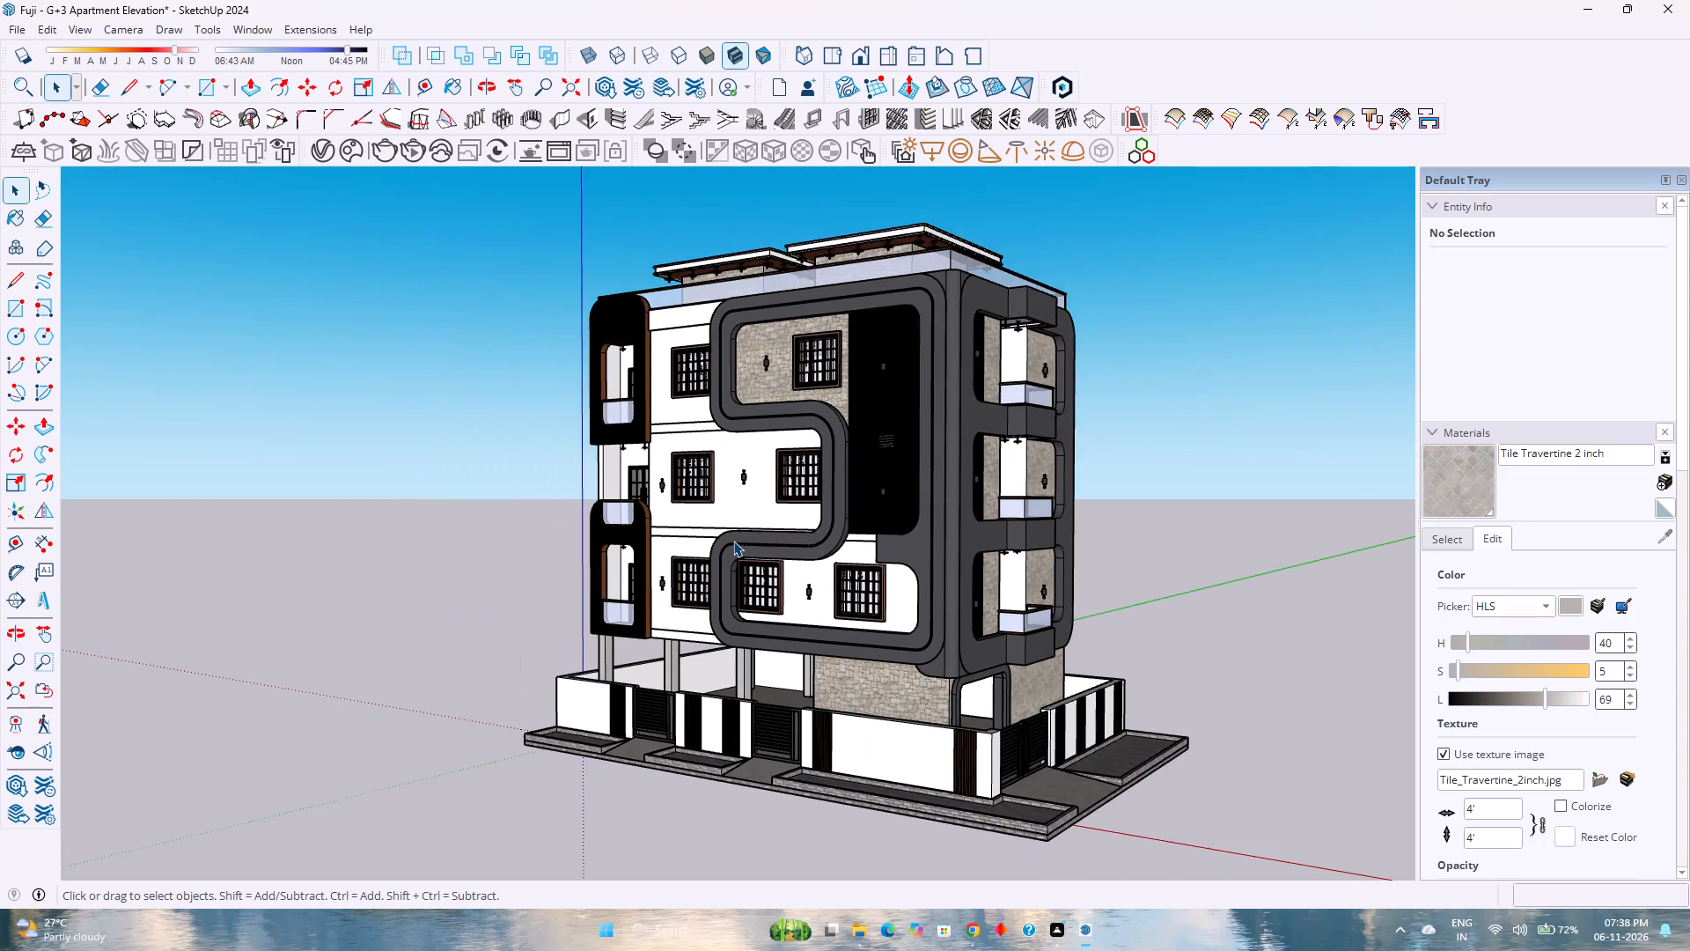
pyautogui.scroll(2, 733, 541)
pyautogui.keyDown('shift'); pyautogui.moveTo(886, 543); pyautogui.dragTo(728, 530, button='middle'); pyautogui.keyUp('shift')
pyautogui.keyDown('shift'); pyautogui.scroll(-2, 728, 530); pyautogui.keyUp('shift')
pyautogui.scroll(2, 728, 530)
pyautogui.scroll(-2, 728, 530)
pyautogui.scroll(2, 728, 530)
pyautogui.scroll(-1, 728, 530)
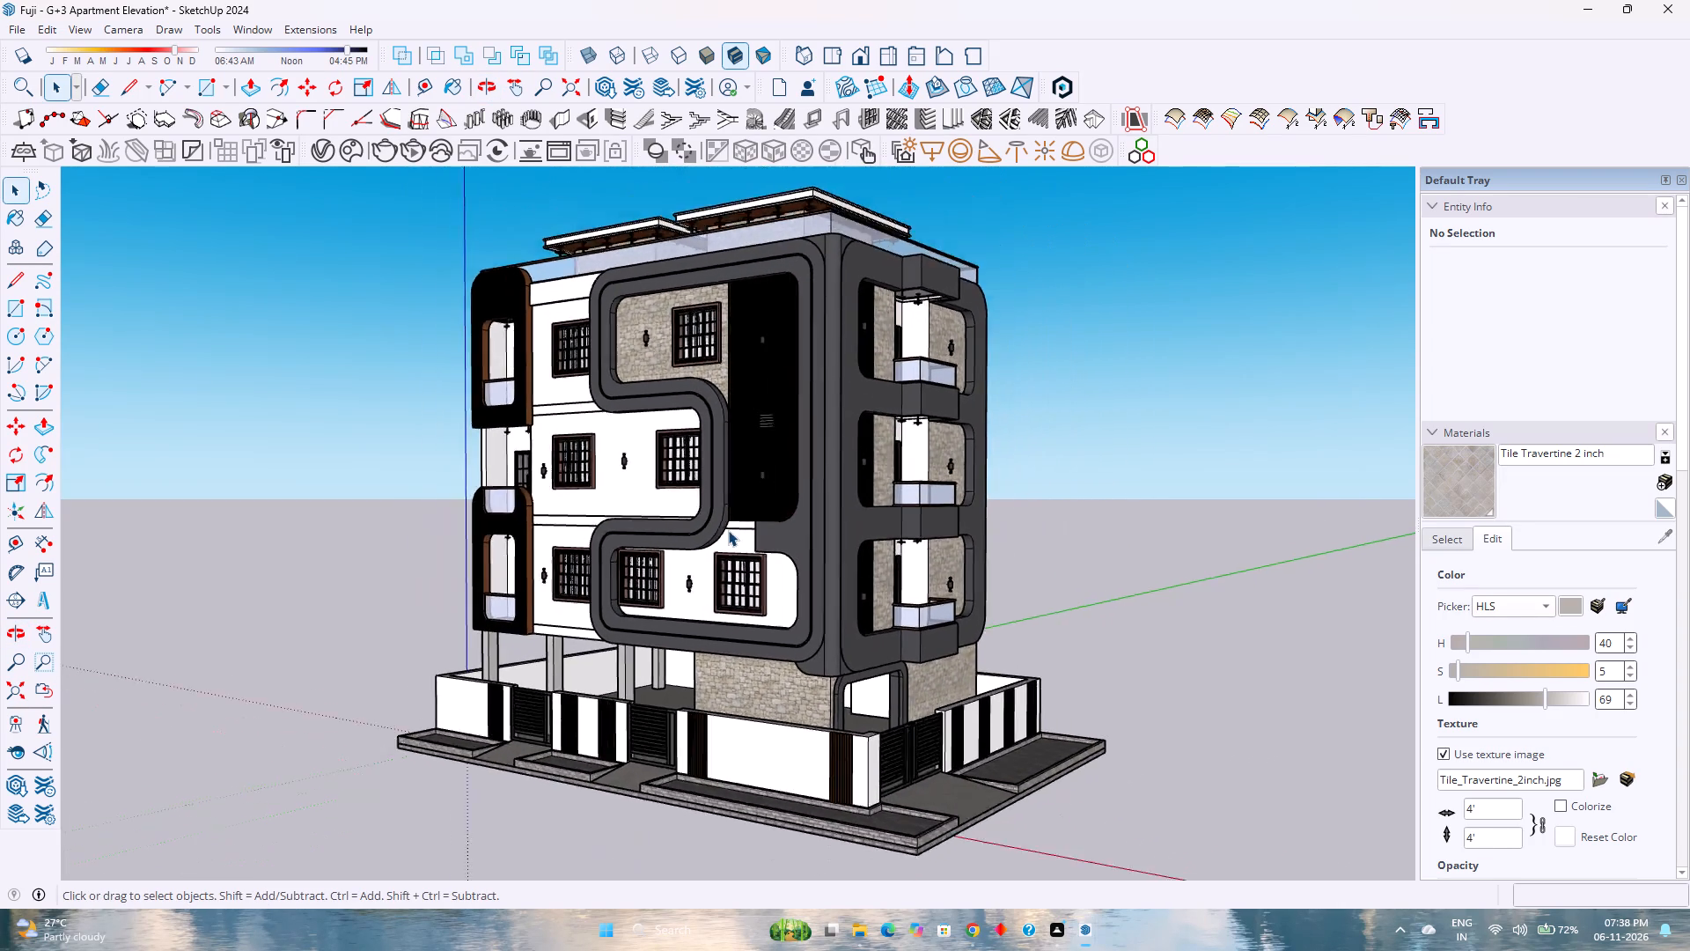
pyautogui.scroll(-1, 728, 530)
pyautogui.scroll(1, 728, 530)
pyautogui.scroll(-1, 728, 530)
pyautogui.scroll(2, 728, 530)
pyautogui.scroll(-2, 728, 530)
pyautogui.scroll(2, 728, 530)
pyautogui.scroll(-2, 728, 530)
pyautogui.scroll(2, 728, 532)
pyautogui.scroll(-4, 728, 532)
# Examine the long facade and rooftop rooms from a raised, more frontal viewpoint, at far and near distances.
pyautogui.moveTo(750, 517); pyautogui.dragTo(736, 581, button='middle')
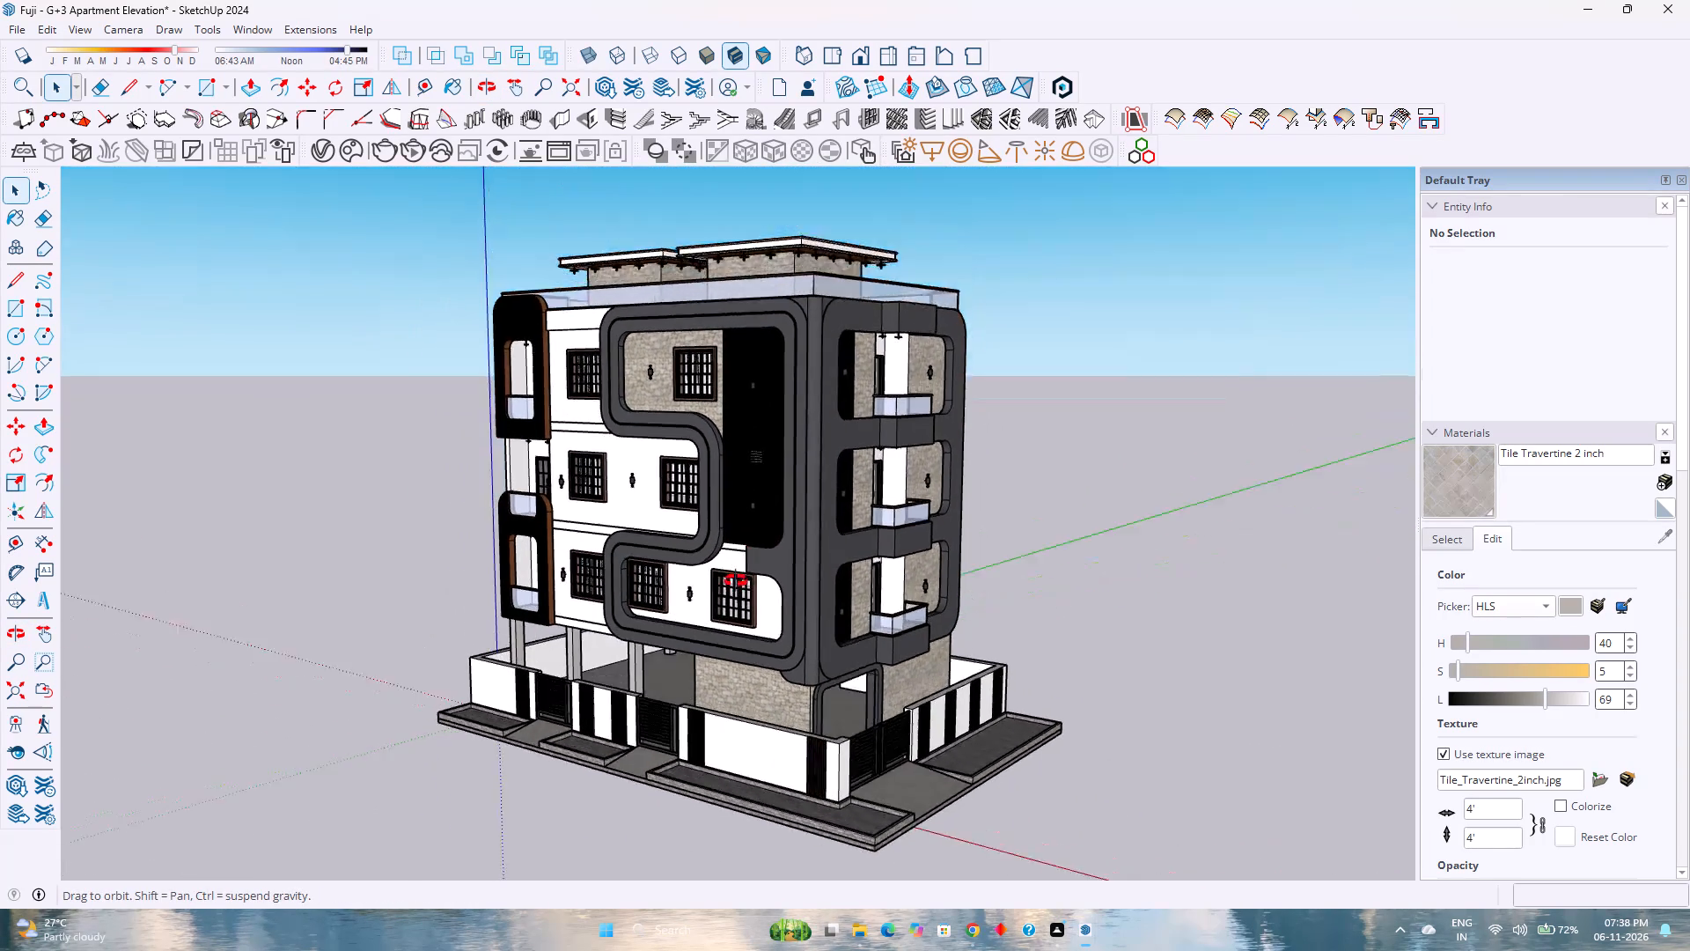
pyautogui.moveTo(736, 581); pyautogui.dragTo(863, 564, button='middle')
pyautogui.middleClick(863, 564)
pyautogui.scroll(-3, 863, 564)
pyautogui.scroll(2, 863, 564)
pyautogui.scroll(-3, 863, 564)
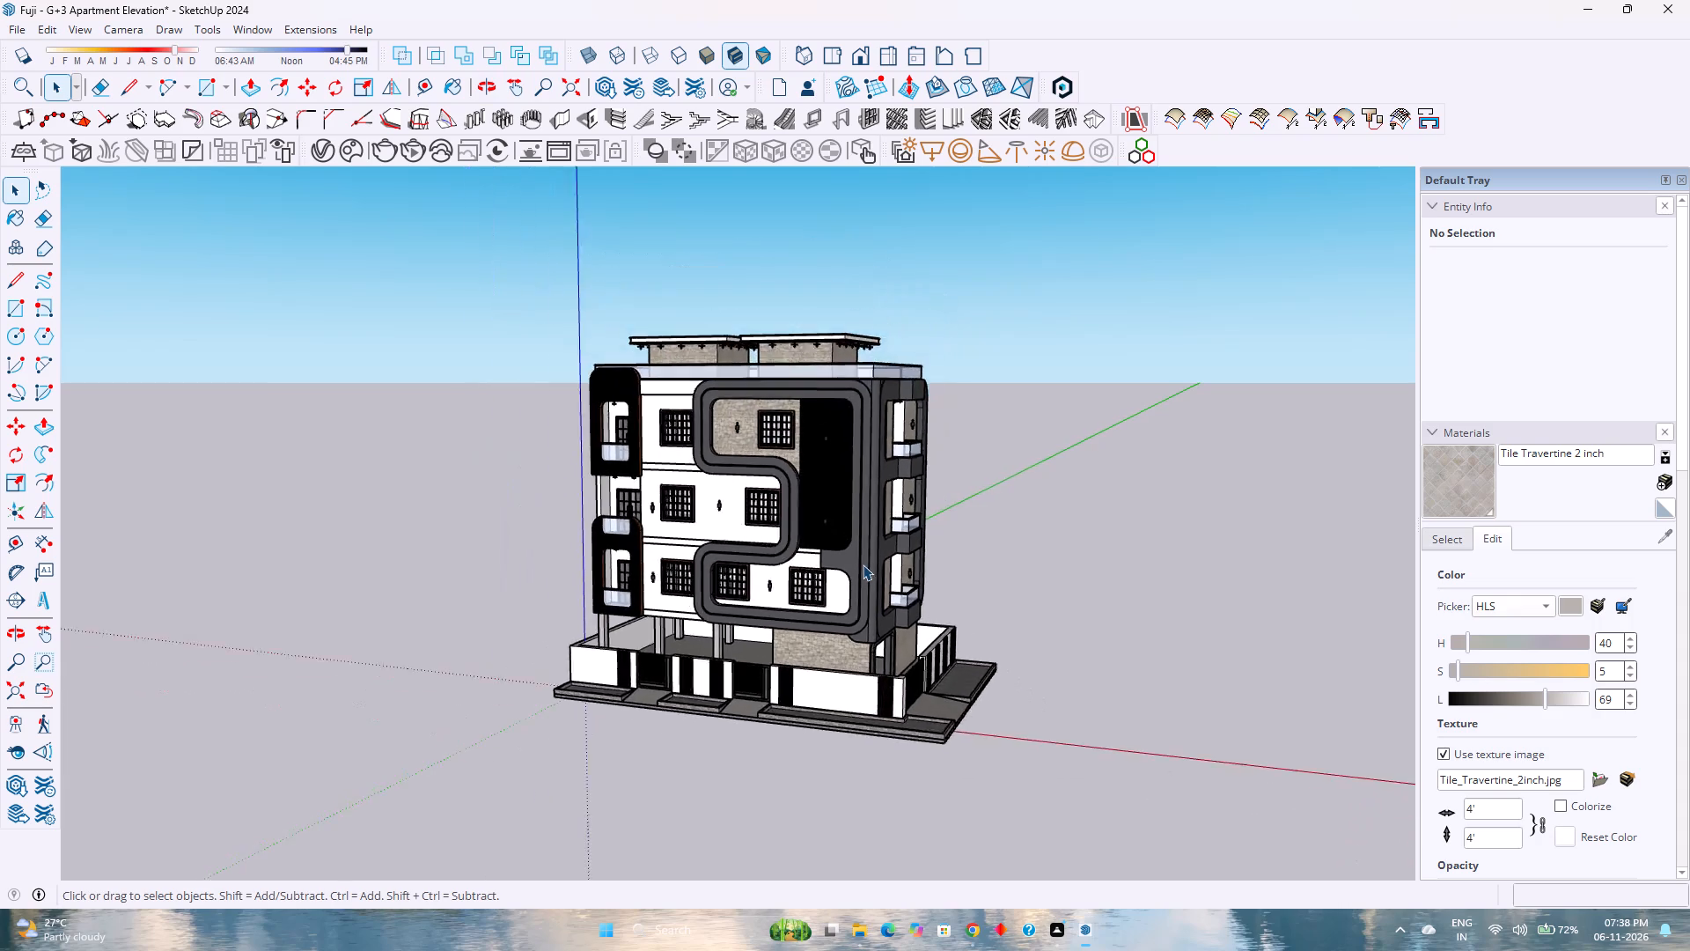
pyautogui.scroll(3, 863, 564)
pyautogui.scroll(-3, 863, 564)
pyautogui.scroll(3, 863, 564)
pyautogui.scroll(-3, 863, 564)
pyautogui.scroll(3, 862, 564)
pyautogui.scroll(-2, 862, 564)
pyautogui.scroll(4, 862, 564)
pyautogui.scroll(-3, 862, 564)
pyautogui.scroll(2, 862, 564)
pyautogui.scroll(-2, 862, 564)
pyautogui.scroll(2, 862, 564)
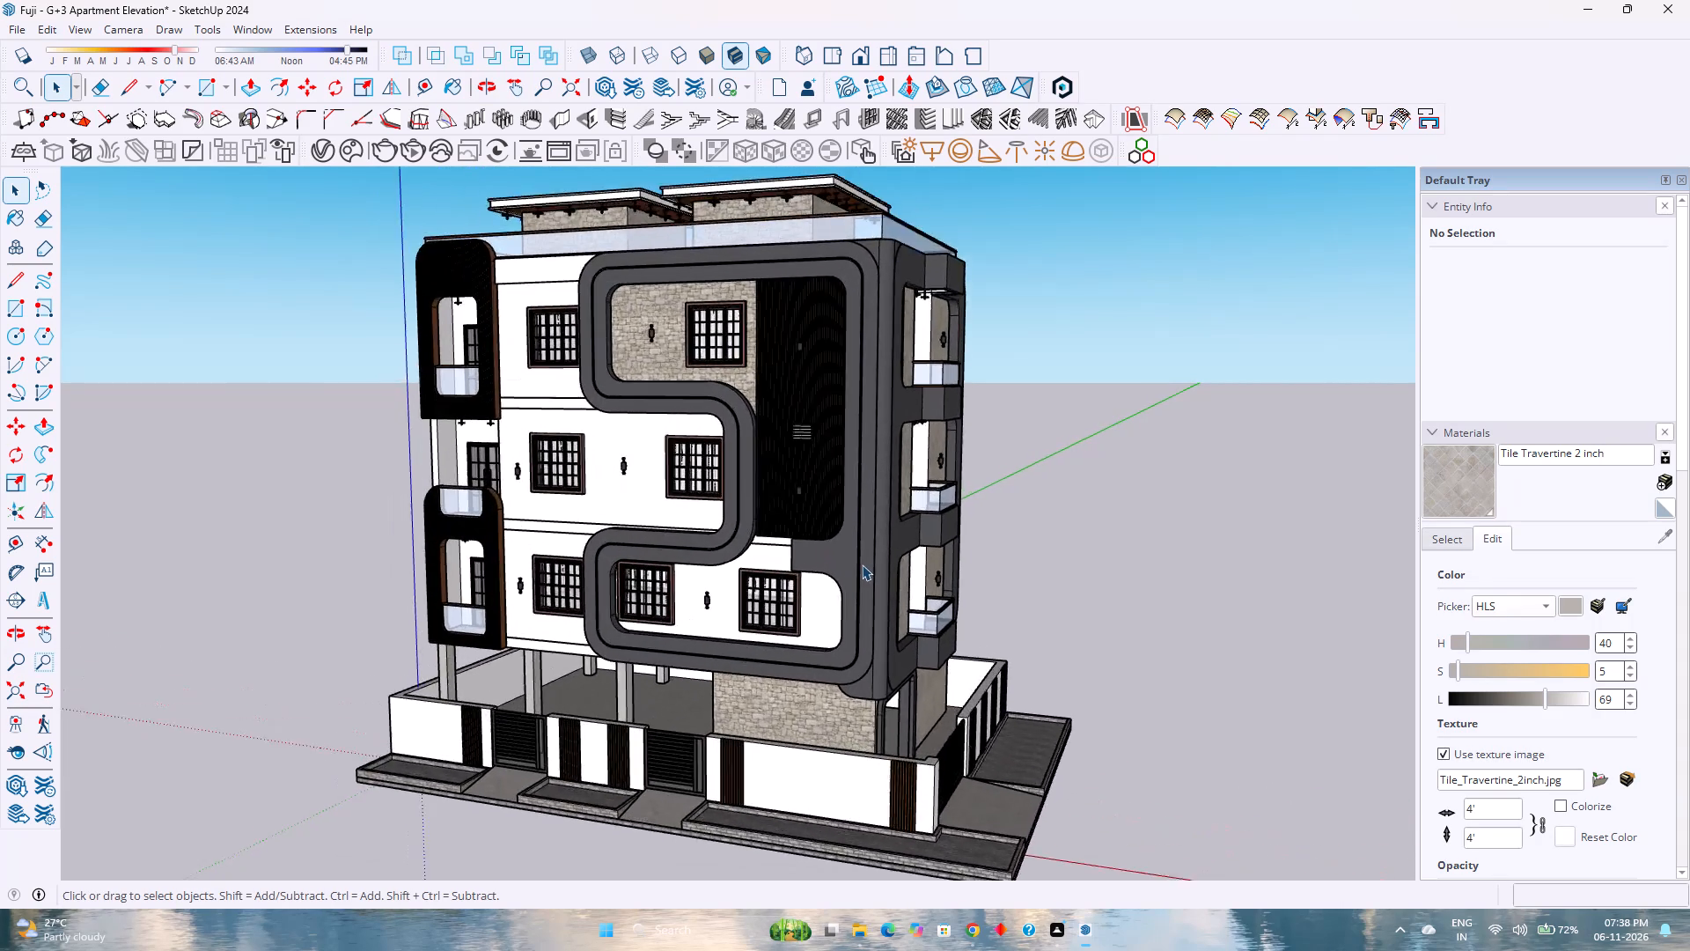
pyautogui.scroll(-6, 862, 564)
pyautogui.scroll(5, 862, 564)
# Examine the building from the balcony side around to the plain white end wall and back to the gate side.
pyautogui.moveTo(861, 564); pyautogui.dragTo(574, 553, button='middle')
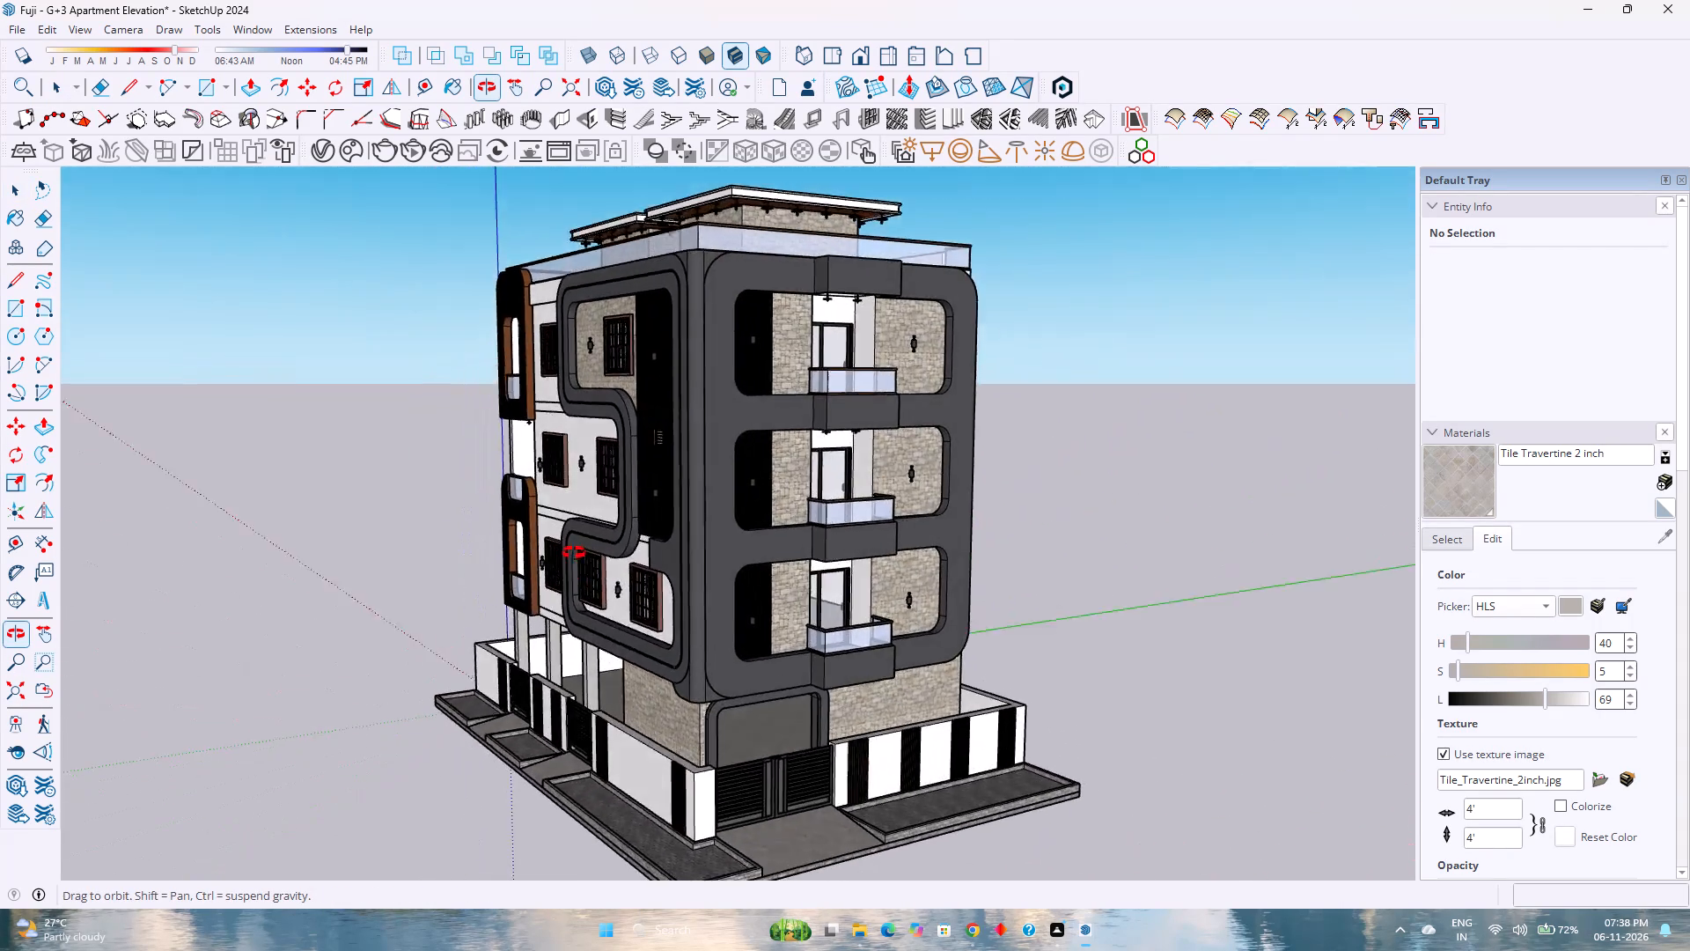
pyautogui.moveTo(574, 553); pyautogui.dragTo(1018, 614, button='middle')
pyautogui.scroll(-3, 1016, 597)
pyautogui.moveTo(760, 593); pyautogui.dragTo(1261, 575, button='middle')
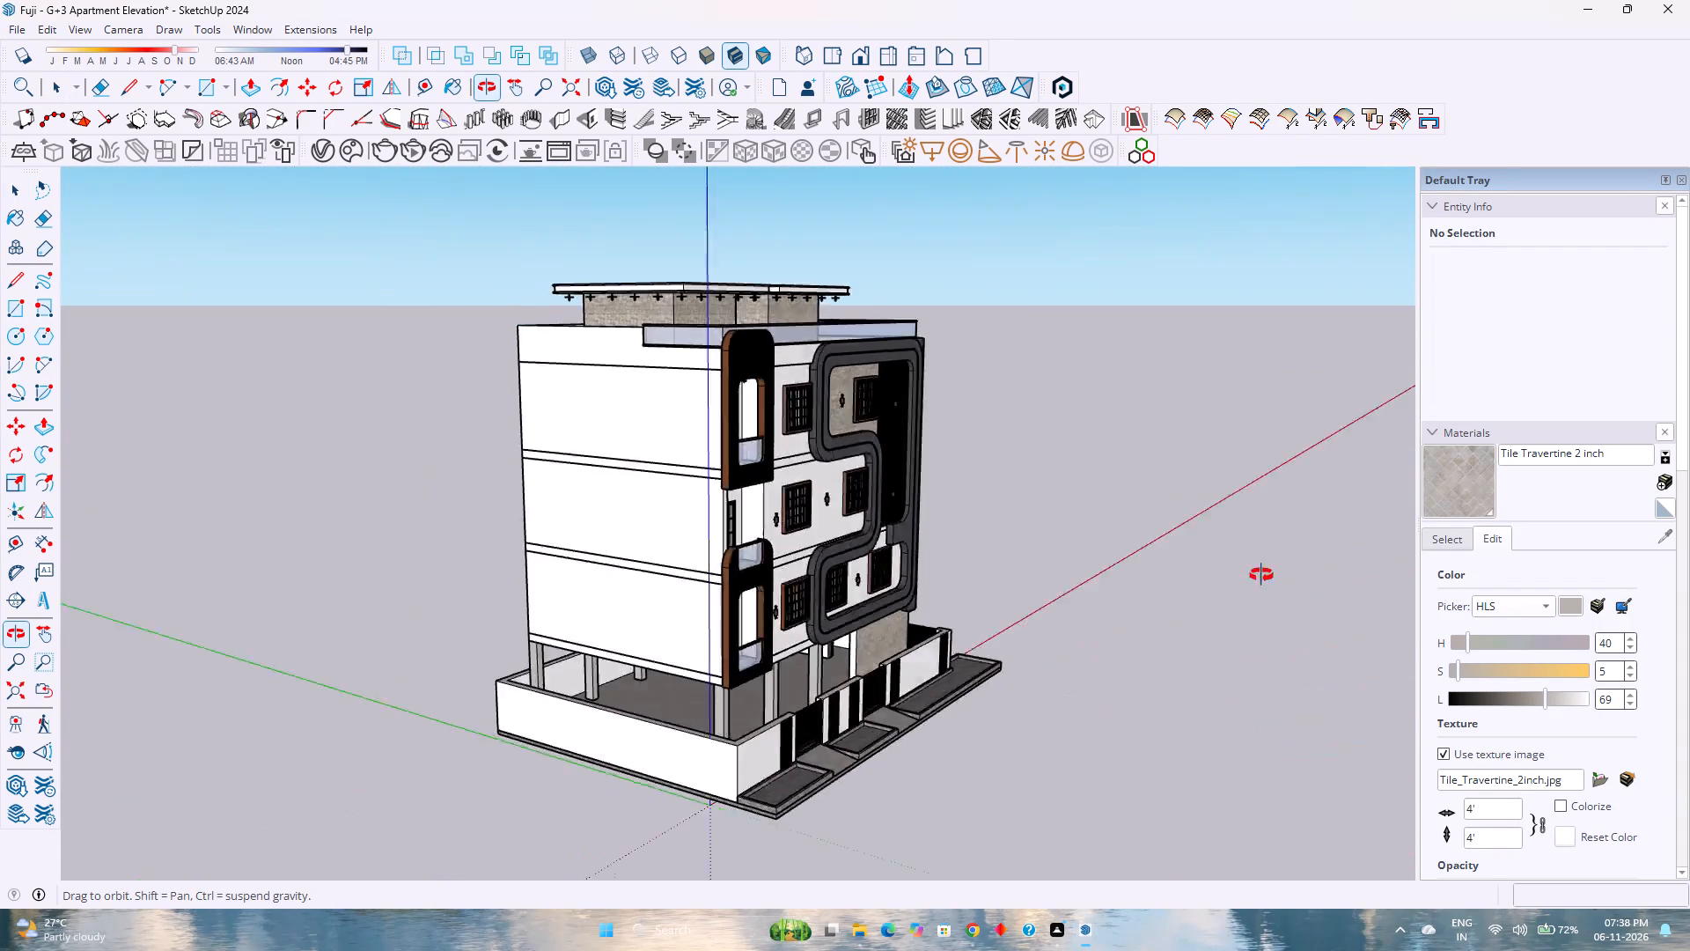
pyautogui.moveTo(1261, 575); pyautogui.dragTo(608, 587, button='middle')
pyautogui.middleClick(599, 587)
pyautogui.scroll(-3, 605, 585)
pyautogui.moveTo(776, 606); pyautogui.dragTo(501, 557, button='middle')
pyautogui.middleClick(498, 555)
pyautogui.moveTo(496, 555); pyautogui.dragTo(494, 489, button='middle')
pyautogui.middleClick(494, 489)
pyautogui.scroll(-4, 537, 492)
pyautogui.scroll(8, 1128, 475)
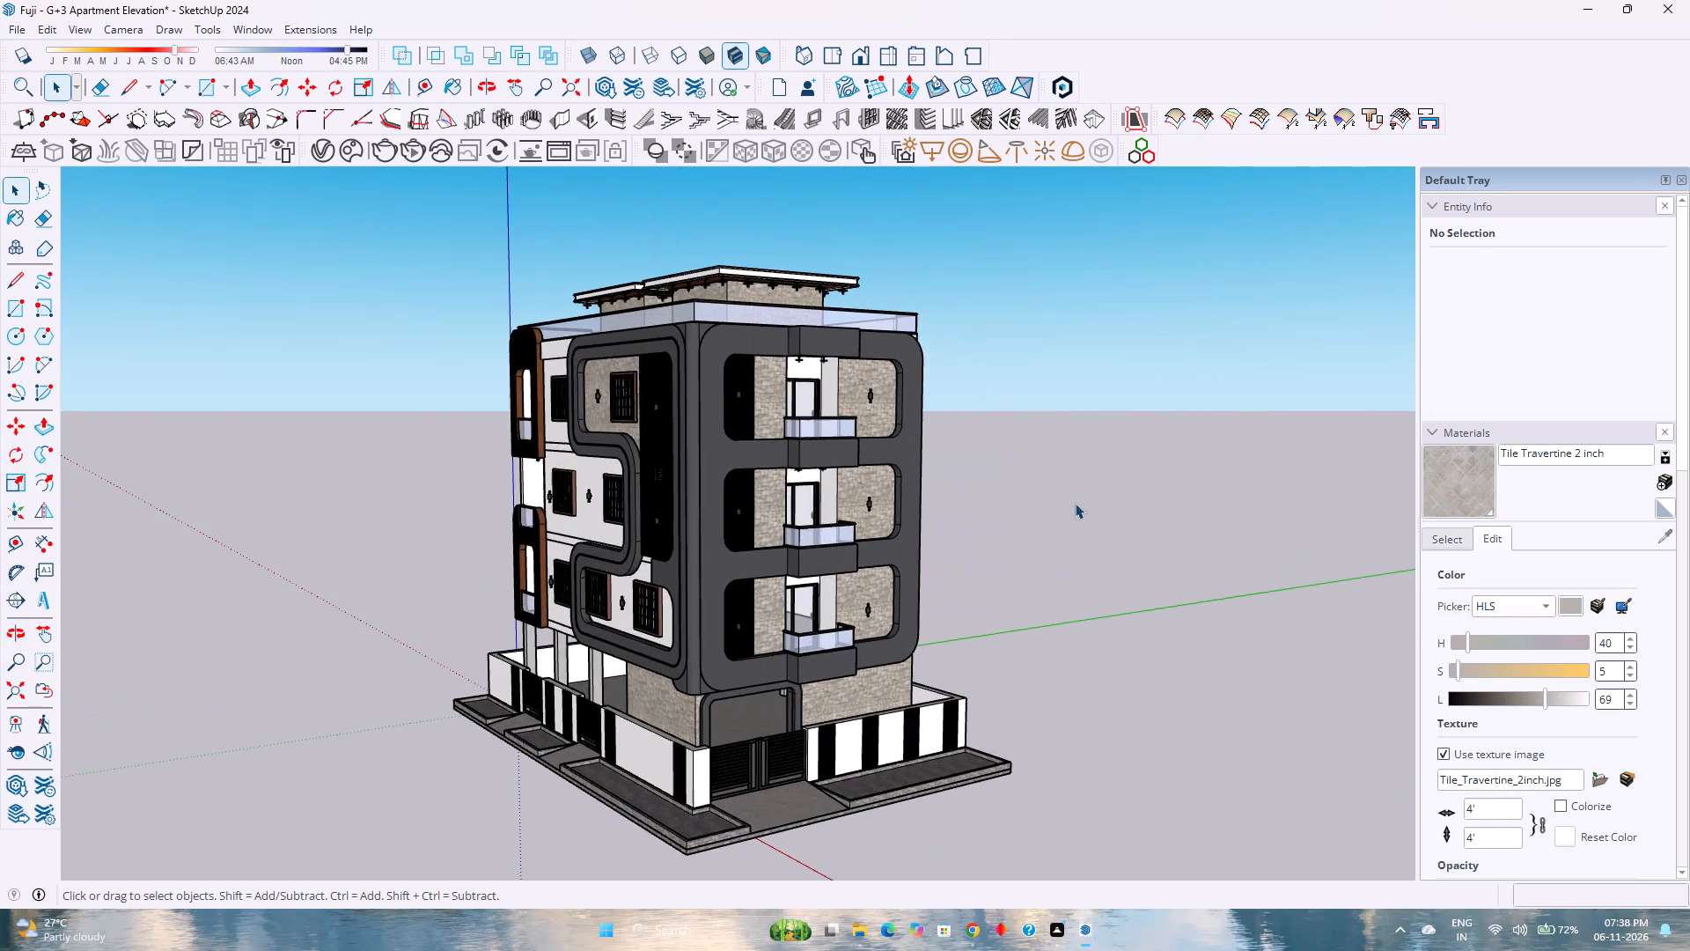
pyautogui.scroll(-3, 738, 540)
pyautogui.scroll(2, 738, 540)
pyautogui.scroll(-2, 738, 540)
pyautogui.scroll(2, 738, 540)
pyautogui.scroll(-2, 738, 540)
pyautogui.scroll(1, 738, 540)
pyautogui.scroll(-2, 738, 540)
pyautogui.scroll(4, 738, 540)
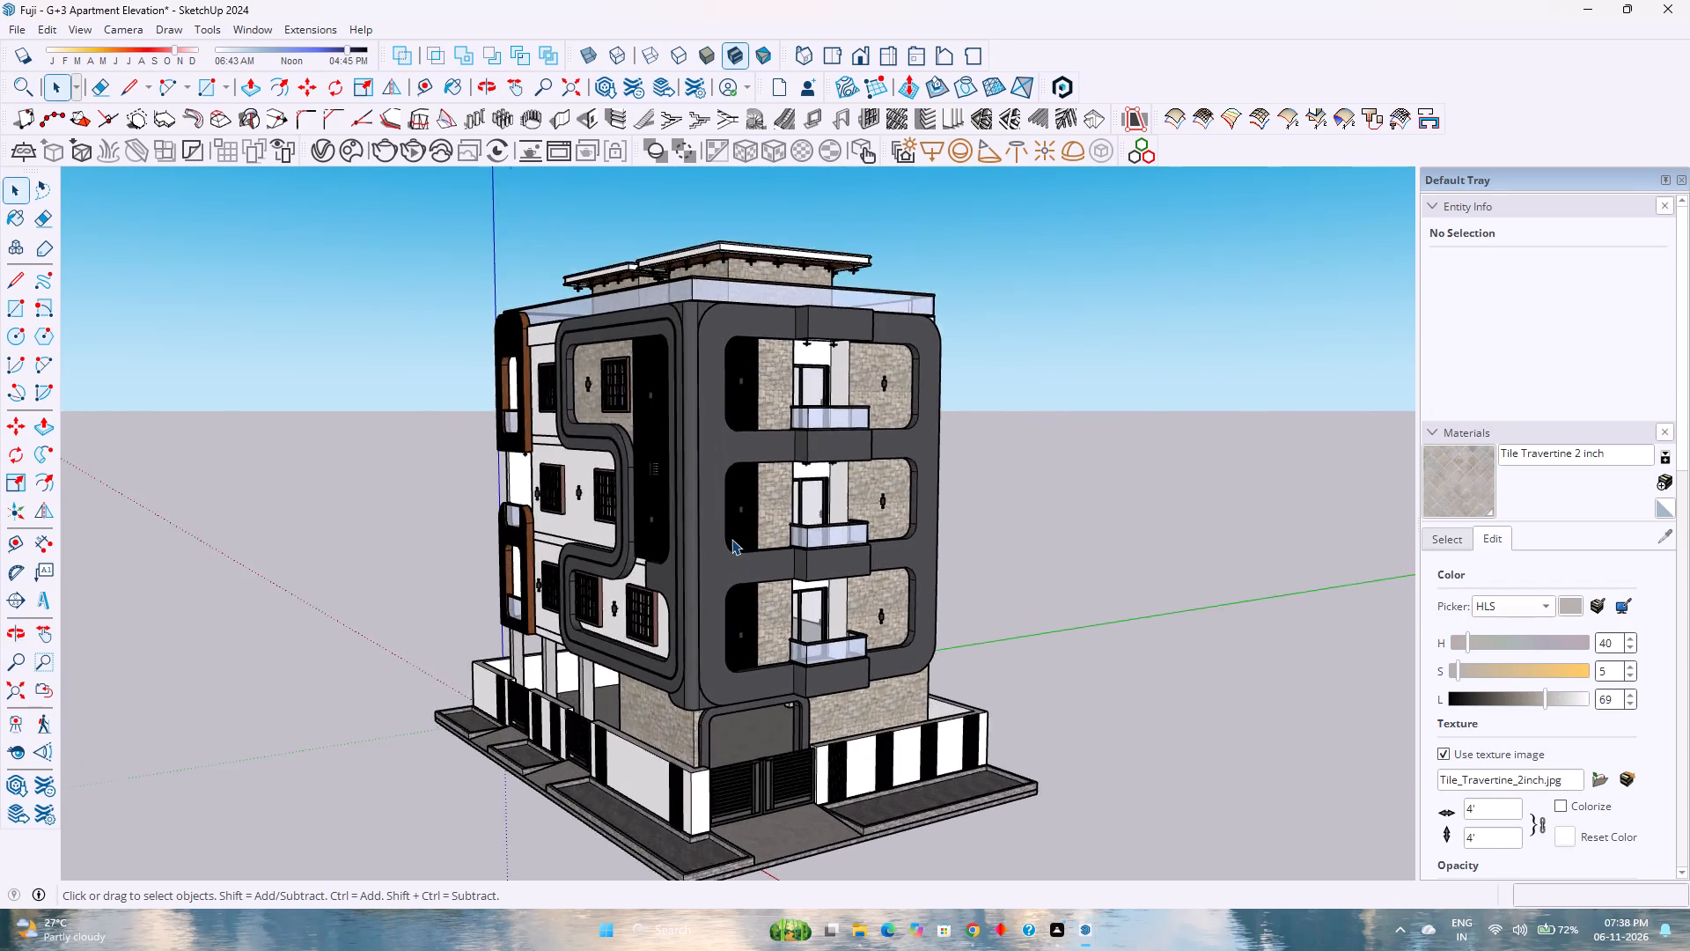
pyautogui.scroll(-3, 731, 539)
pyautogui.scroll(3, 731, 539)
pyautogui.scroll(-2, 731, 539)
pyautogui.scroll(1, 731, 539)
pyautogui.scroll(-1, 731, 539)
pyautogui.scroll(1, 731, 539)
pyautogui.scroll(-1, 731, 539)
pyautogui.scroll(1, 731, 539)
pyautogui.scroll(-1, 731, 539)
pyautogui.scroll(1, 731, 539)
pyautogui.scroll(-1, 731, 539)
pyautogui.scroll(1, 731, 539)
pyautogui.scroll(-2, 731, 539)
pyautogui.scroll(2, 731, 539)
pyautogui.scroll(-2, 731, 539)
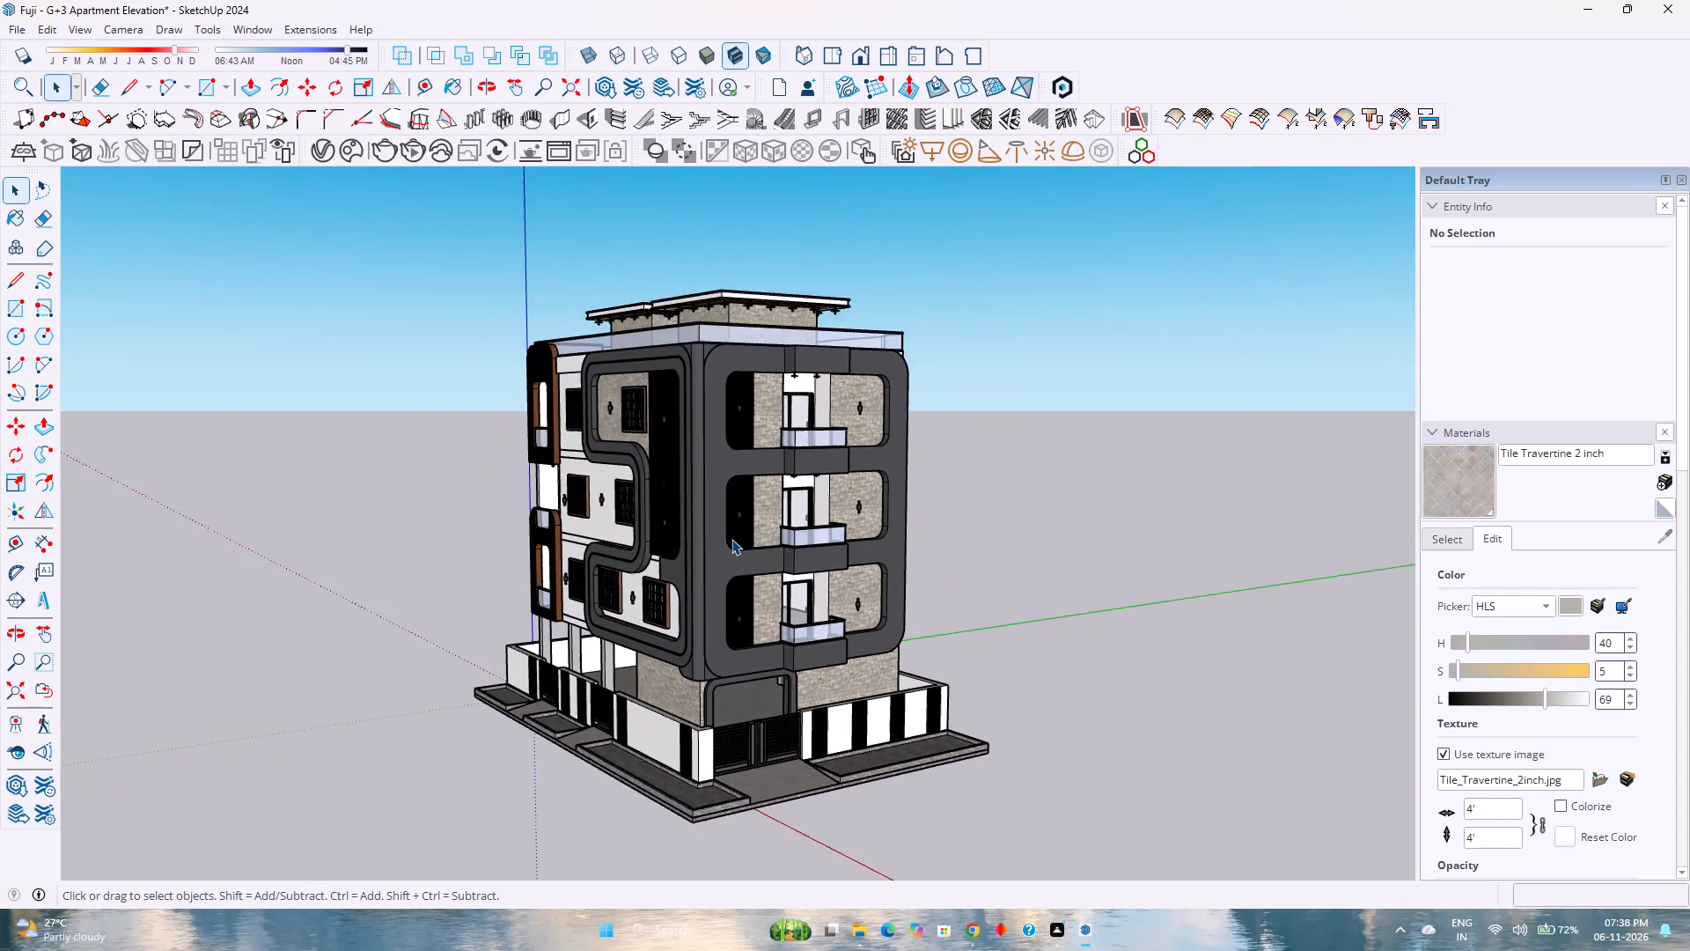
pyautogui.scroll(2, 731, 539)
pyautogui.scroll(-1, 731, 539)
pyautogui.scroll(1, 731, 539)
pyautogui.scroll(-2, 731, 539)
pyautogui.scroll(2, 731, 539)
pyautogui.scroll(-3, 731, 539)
# Examine the long facade from a low, near-frontal viewpoint and the whole building from a raised front corner, including from far away.
pyautogui.moveTo(724, 570); pyautogui.dragTo(899, 556, button='middle')
pyautogui.middleClick(932, 554)
pyautogui.moveTo(946, 552); pyautogui.dragTo(1083, 471, button='middle')
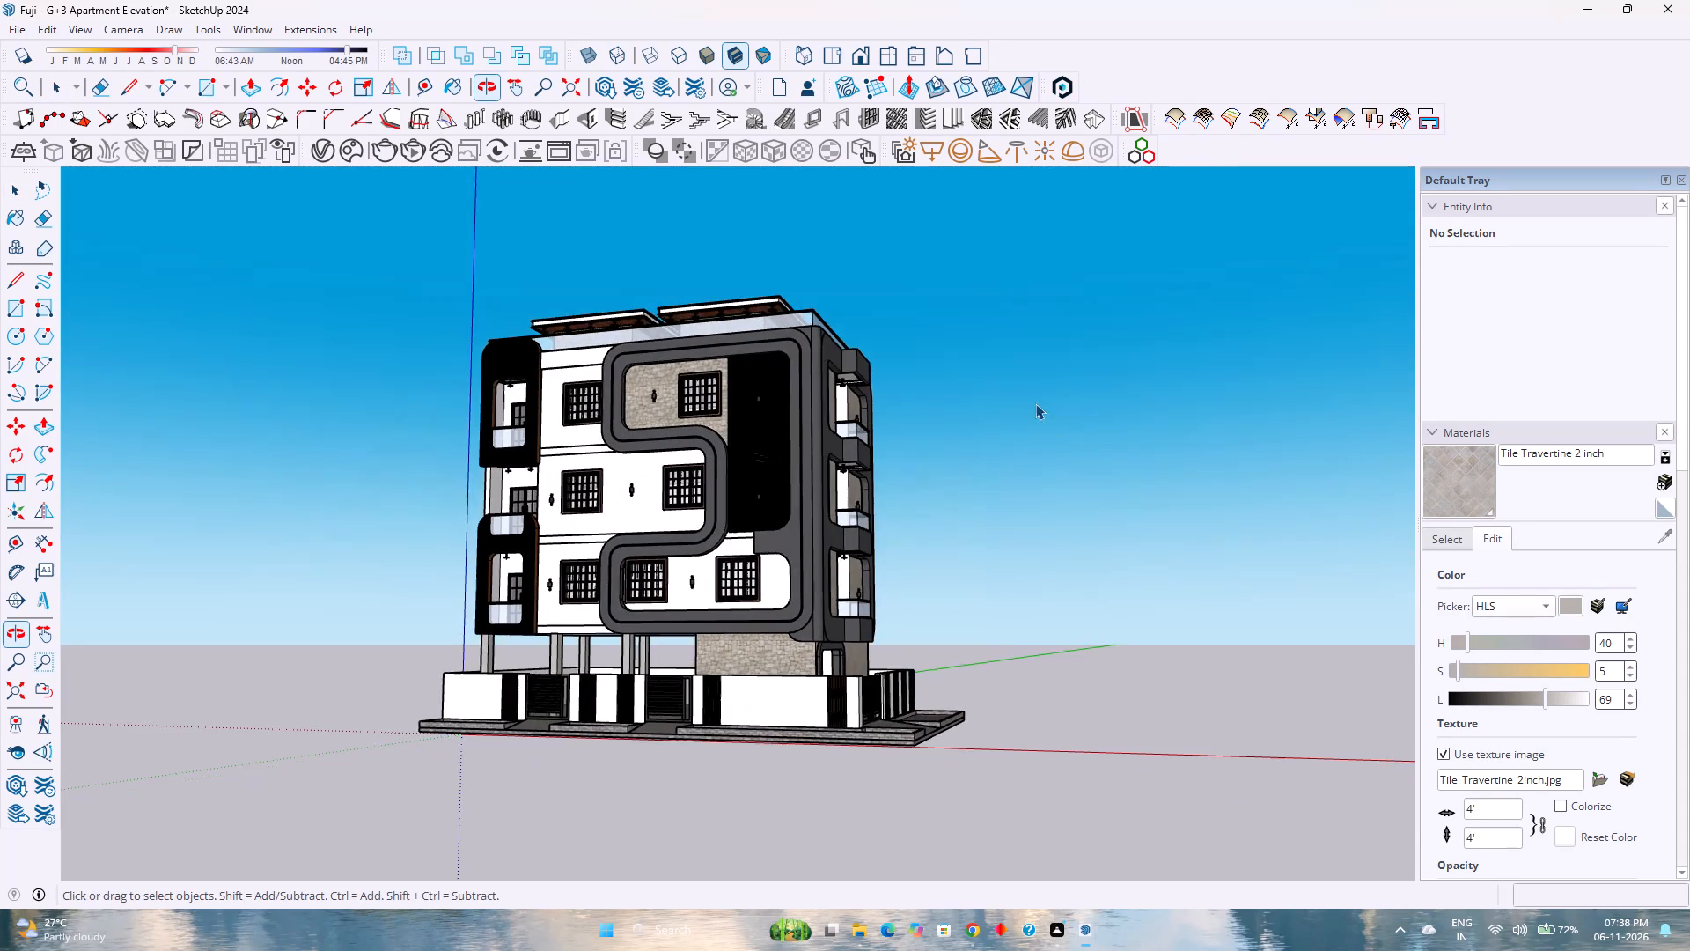
pyautogui.middleClick(967, 386)
pyautogui.middleClick(962, 385)
pyautogui.scroll(-4, 793, 481)
pyautogui.scroll(3, 679, 500)
pyautogui.moveTo(679, 500); pyautogui.dragTo(469, 634, button='middle')
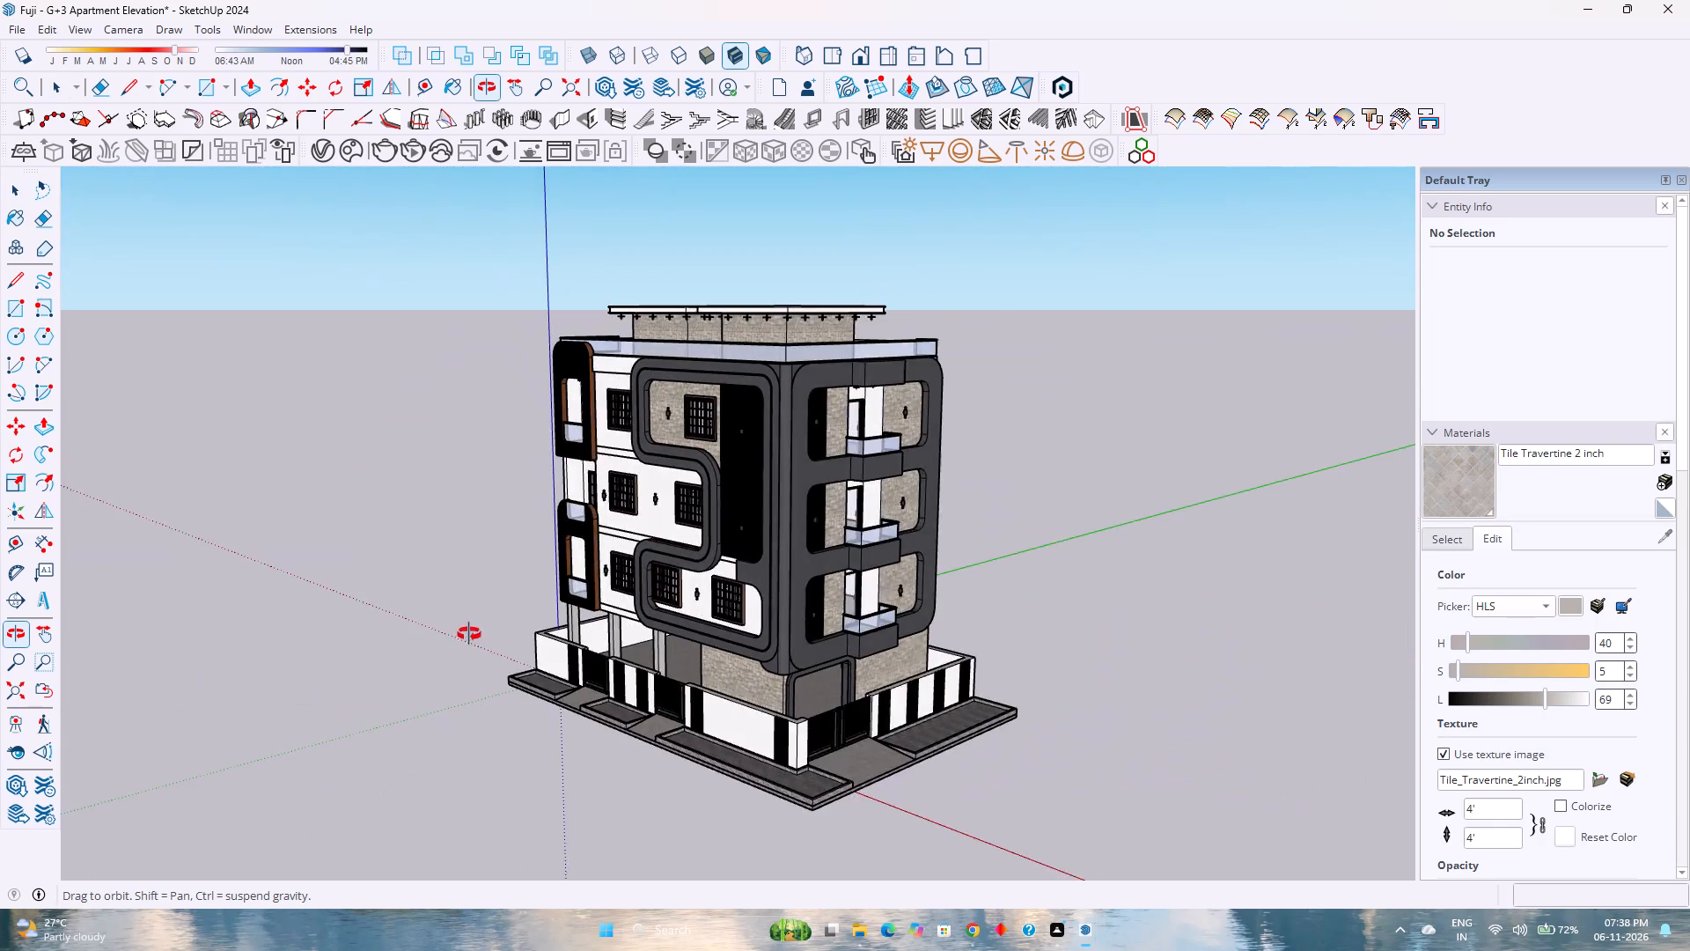
pyautogui.moveTo(469, 634); pyautogui.dragTo(378, 604, button='middle')
pyautogui.middleClick(378, 604)
pyautogui.middleClick(378, 604)
pyautogui.scroll(1, 378, 604)
pyautogui.scroll(-10, 378, 604)
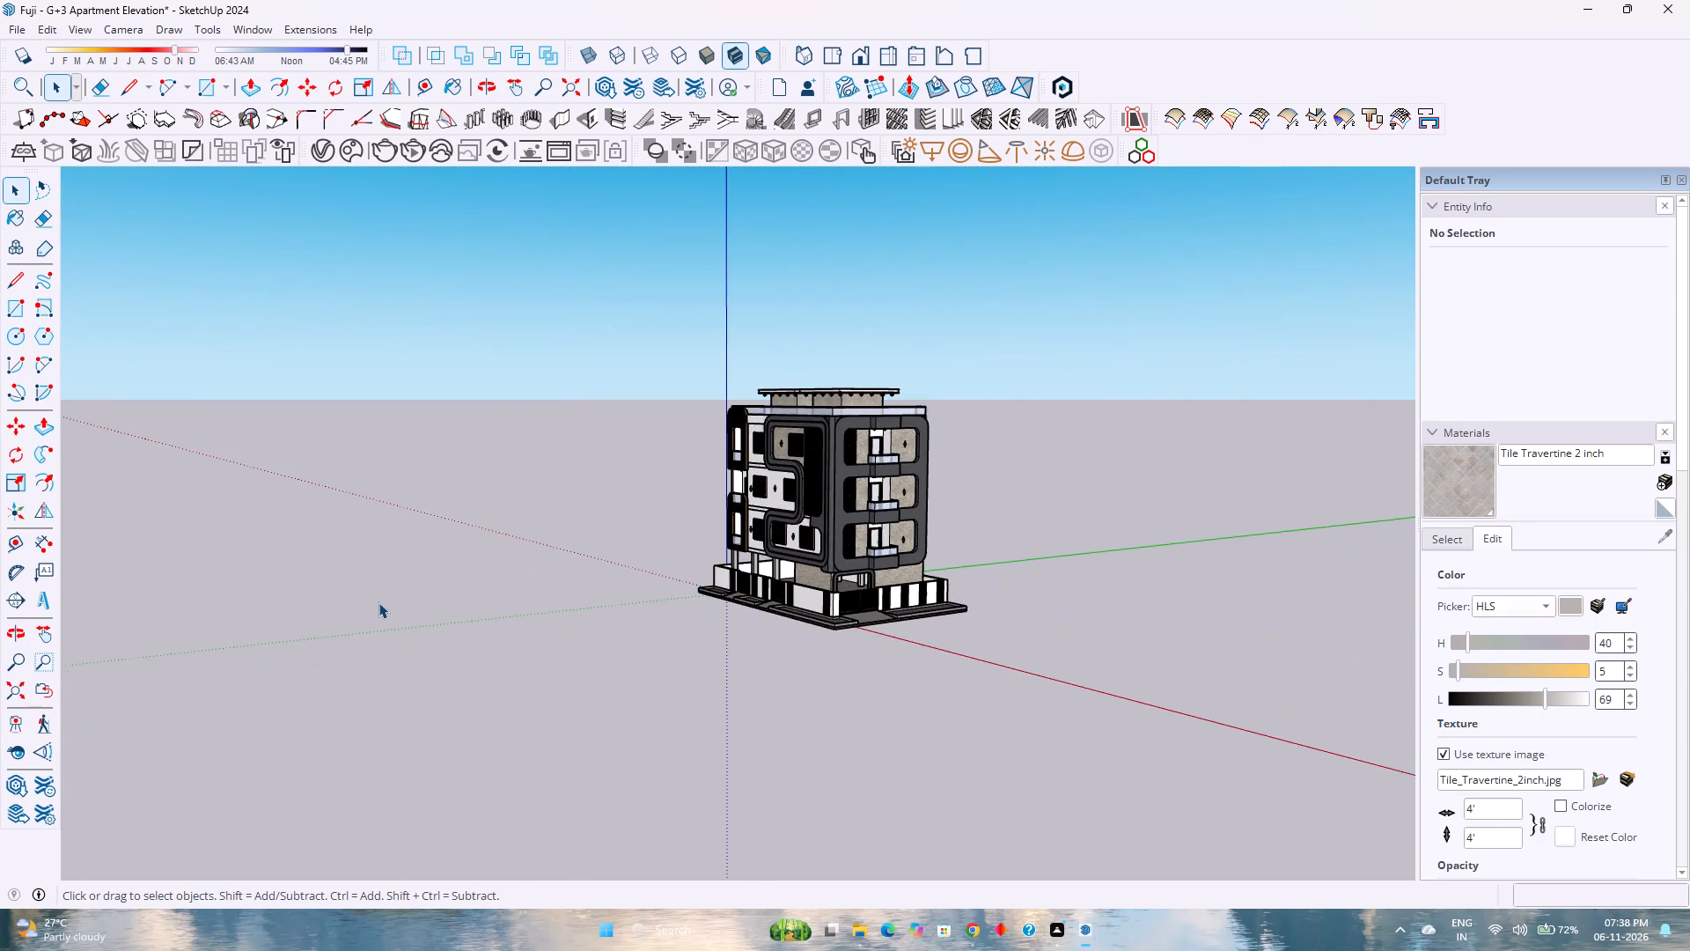
# Examine the stacked glass balconies, dark frames and stone-clad walls of the gate-side facade up close.
pyautogui.scroll(6, 914, 508)
pyautogui.scroll(3, 749, 514)
pyautogui.scroll(-3, 749, 514)
pyautogui.scroll(2, 749, 514)
pyautogui.scroll(-2, 749, 514)
pyautogui.scroll(2, 749, 514)
pyautogui.scroll(-2, 749, 514)
pyautogui.scroll(2, 749, 514)
pyautogui.scroll(-2, 749, 514)
pyautogui.scroll(2, 749, 514)
pyautogui.scroll(-2, 749, 514)
pyautogui.scroll(2, 749, 514)
pyautogui.scroll(-3, 749, 514)
pyautogui.scroll(3, 749, 514)
pyautogui.scroll(-3, 749, 514)
pyautogui.scroll(7, 749, 514)
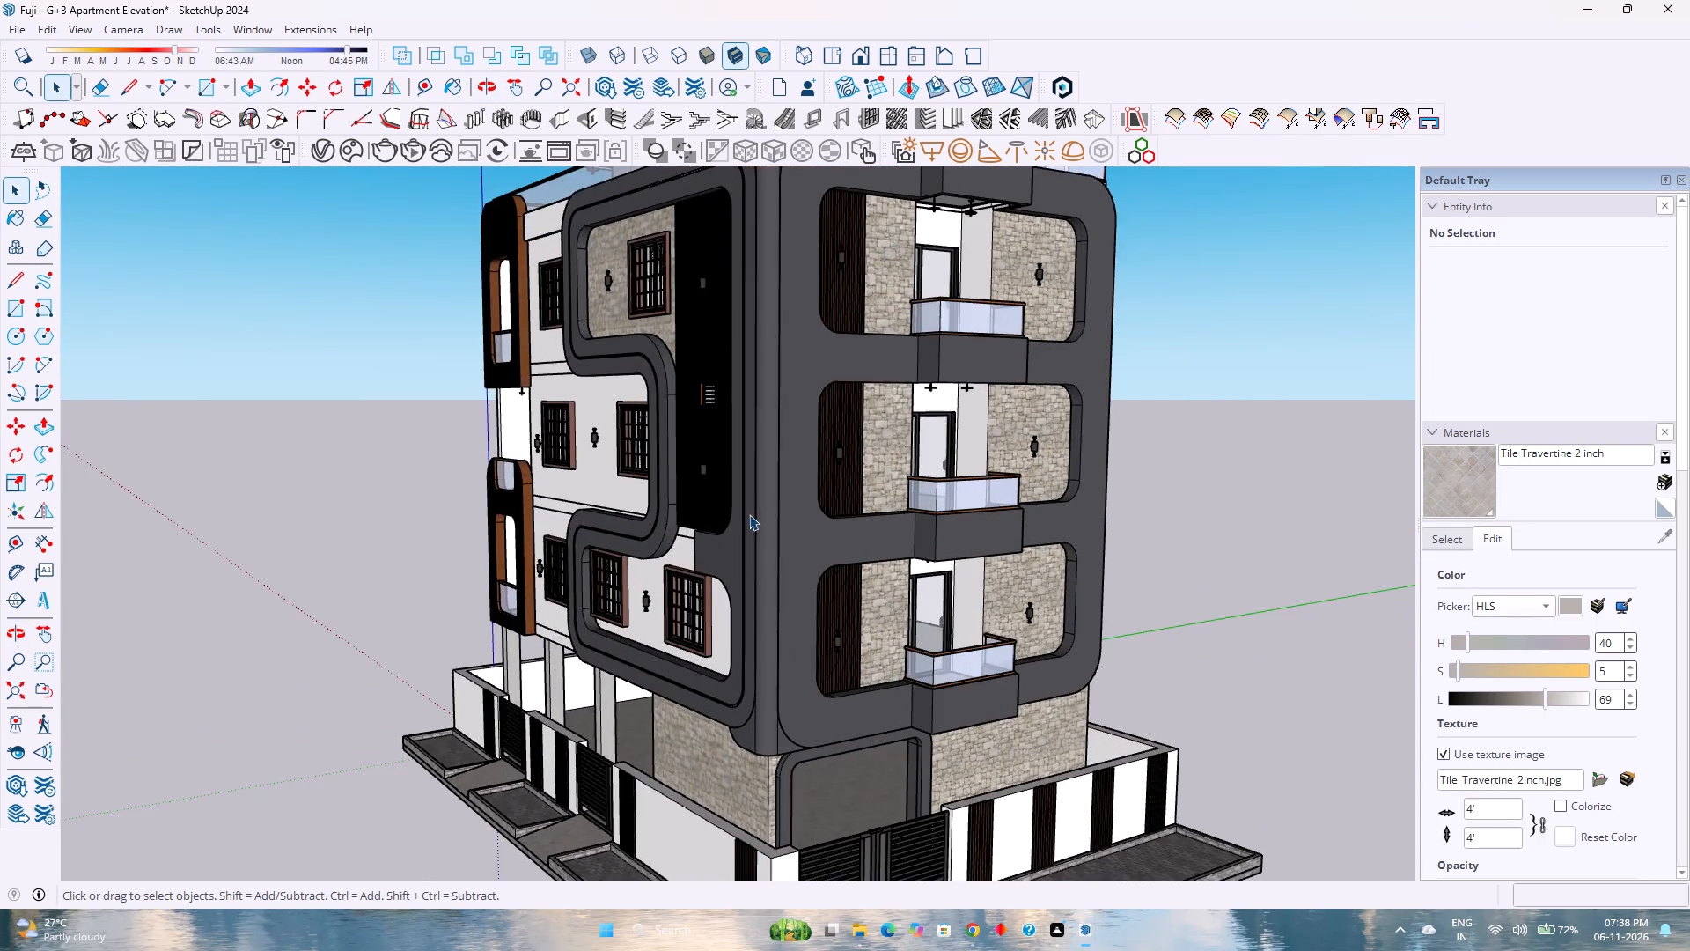
# Examine both street facades together from the front corner, lowering the viewpoint towards the gate and compound wall.
pyautogui.moveTo(749, 514); pyautogui.dragTo(871, 520, button='middle')
pyautogui.middleClick(872, 520)
pyautogui.scroll(1, 873, 520)
pyautogui.scroll(-7, 873, 520)
pyautogui.scroll(3, 1098, 530)
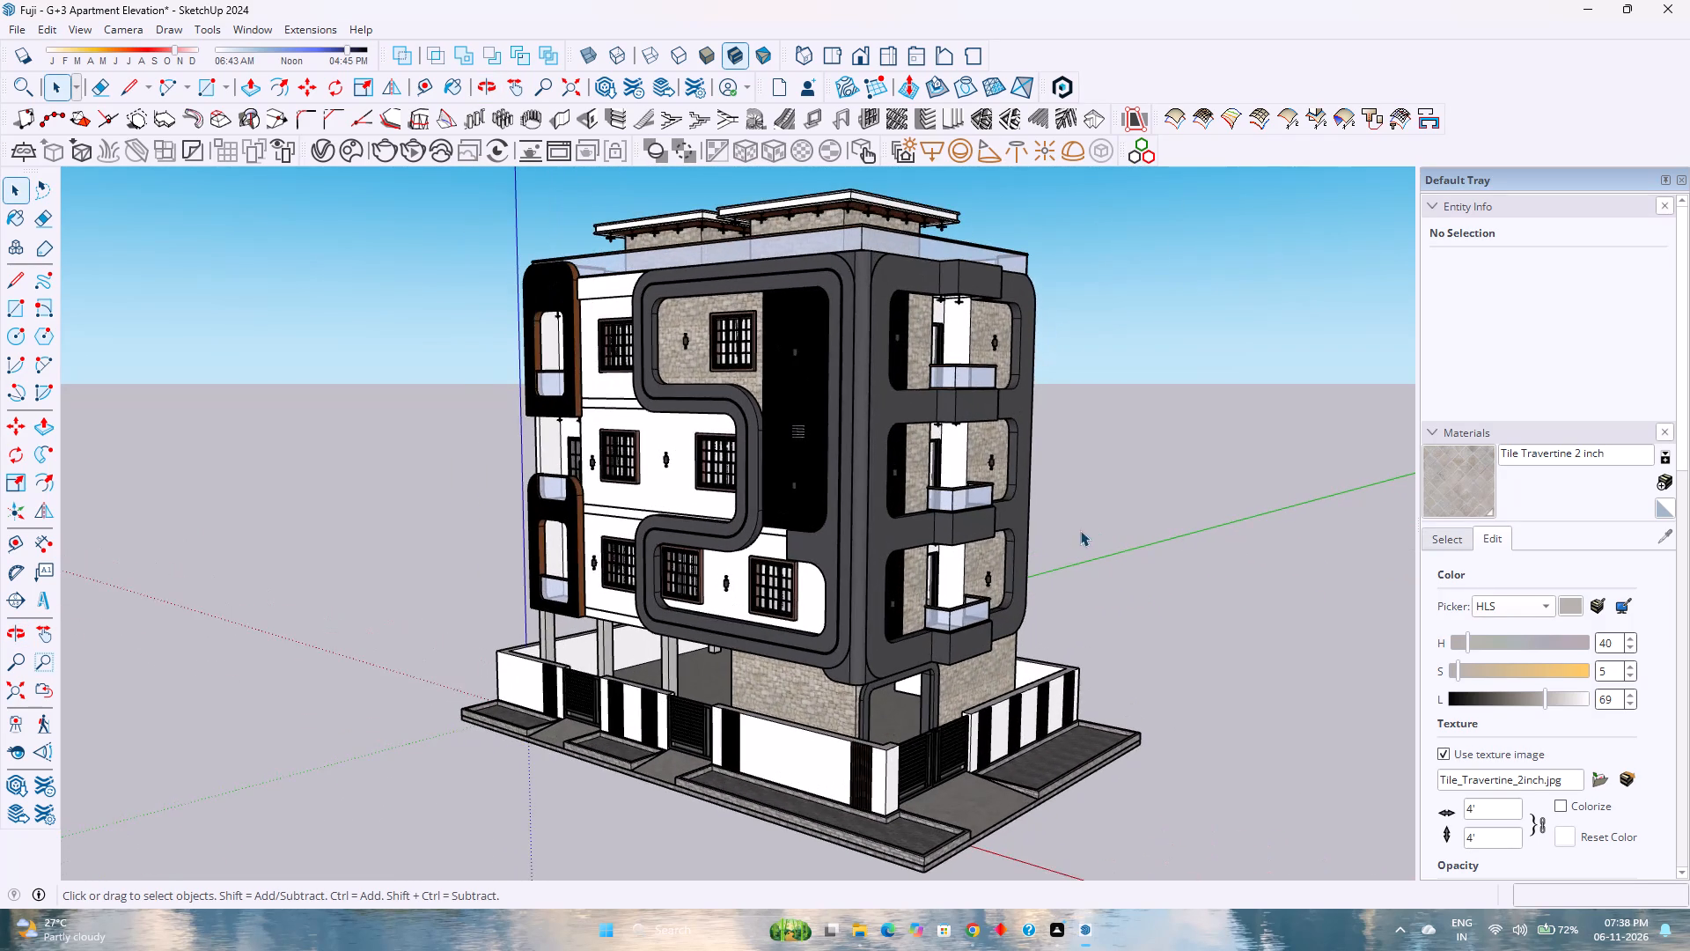
pyautogui.scroll(-3, 829, 535)
pyautogui.scroll(2, 914, 527)
pyautogui.moveTo(821, 578); pyautogui.dragTo(812, 572, button='middle')
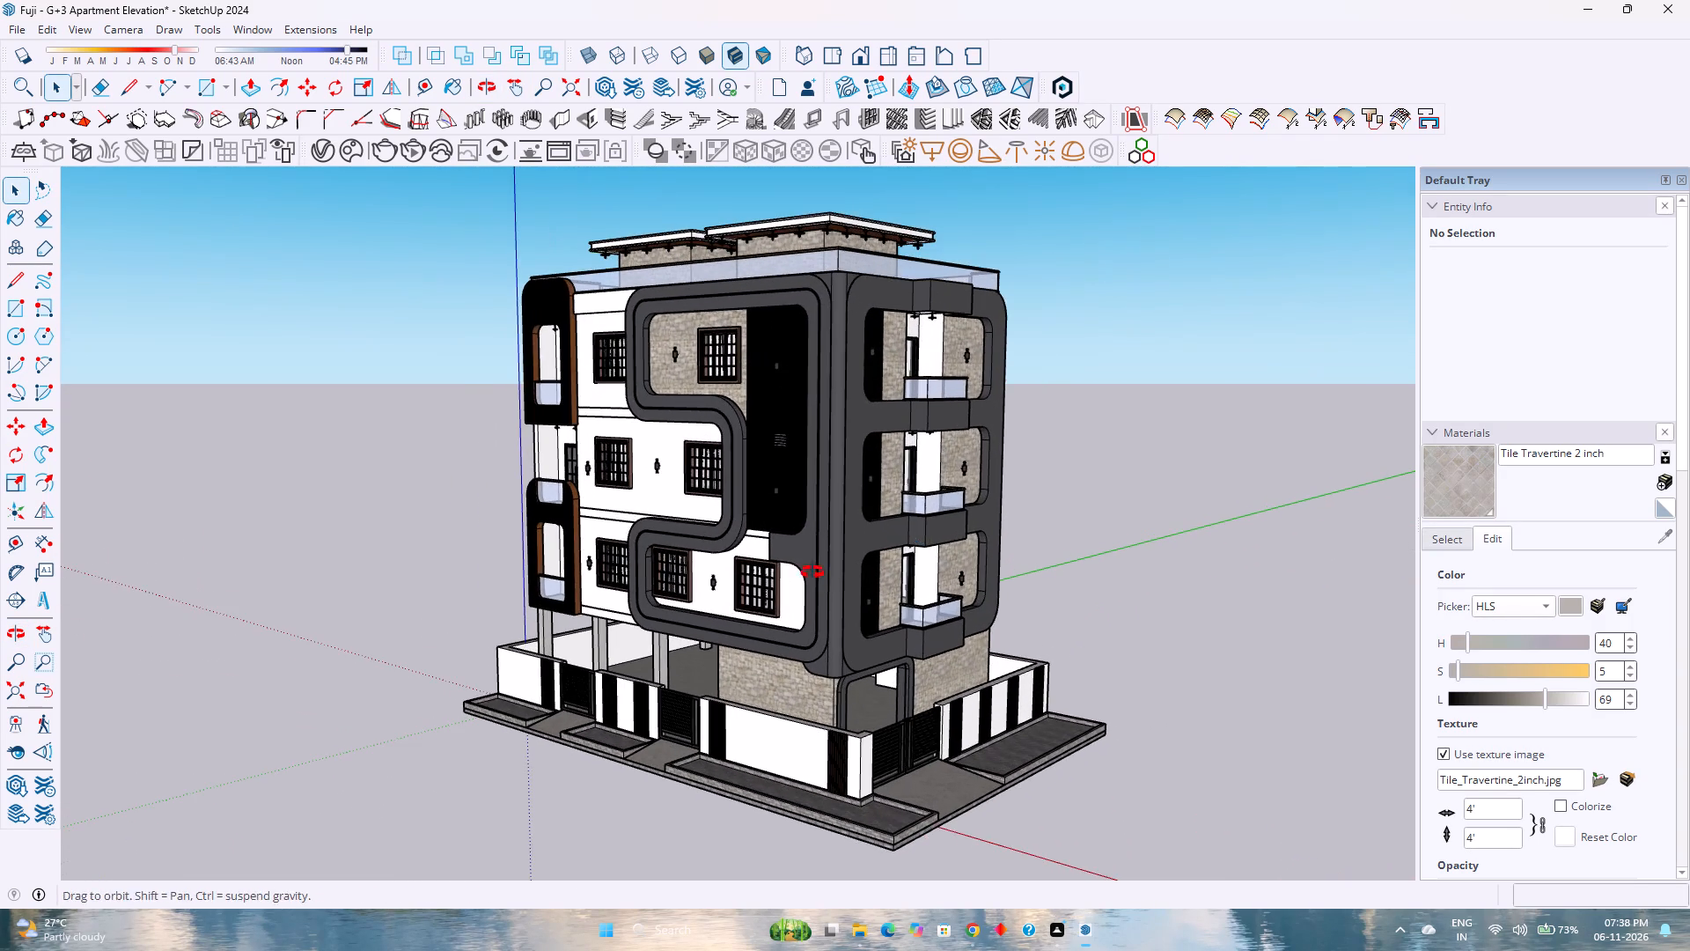
pyautogui.moveTo(812, 572); pyautogui.dragTo(778, 513, button='middle')
pyautogui.middleClick(778, 512)
pyautogui.scroll(-3, 783, 510)
pyautogui.scroll(5, 785, 471)
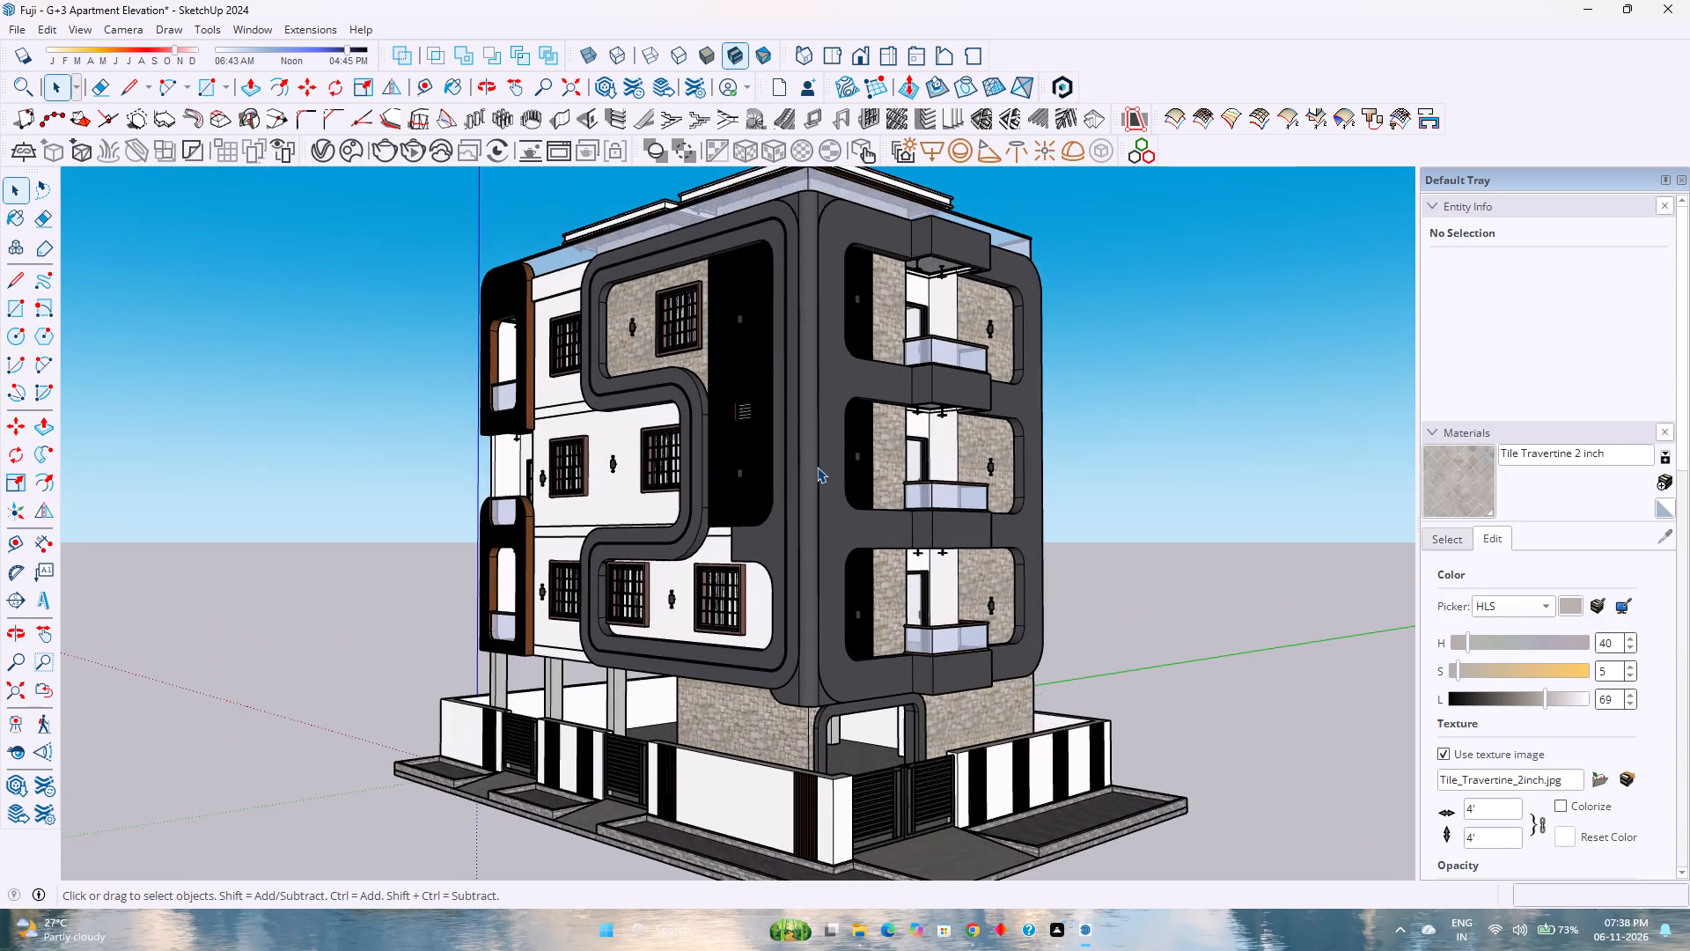
pyautogui.scroll(-1, 817, 467)
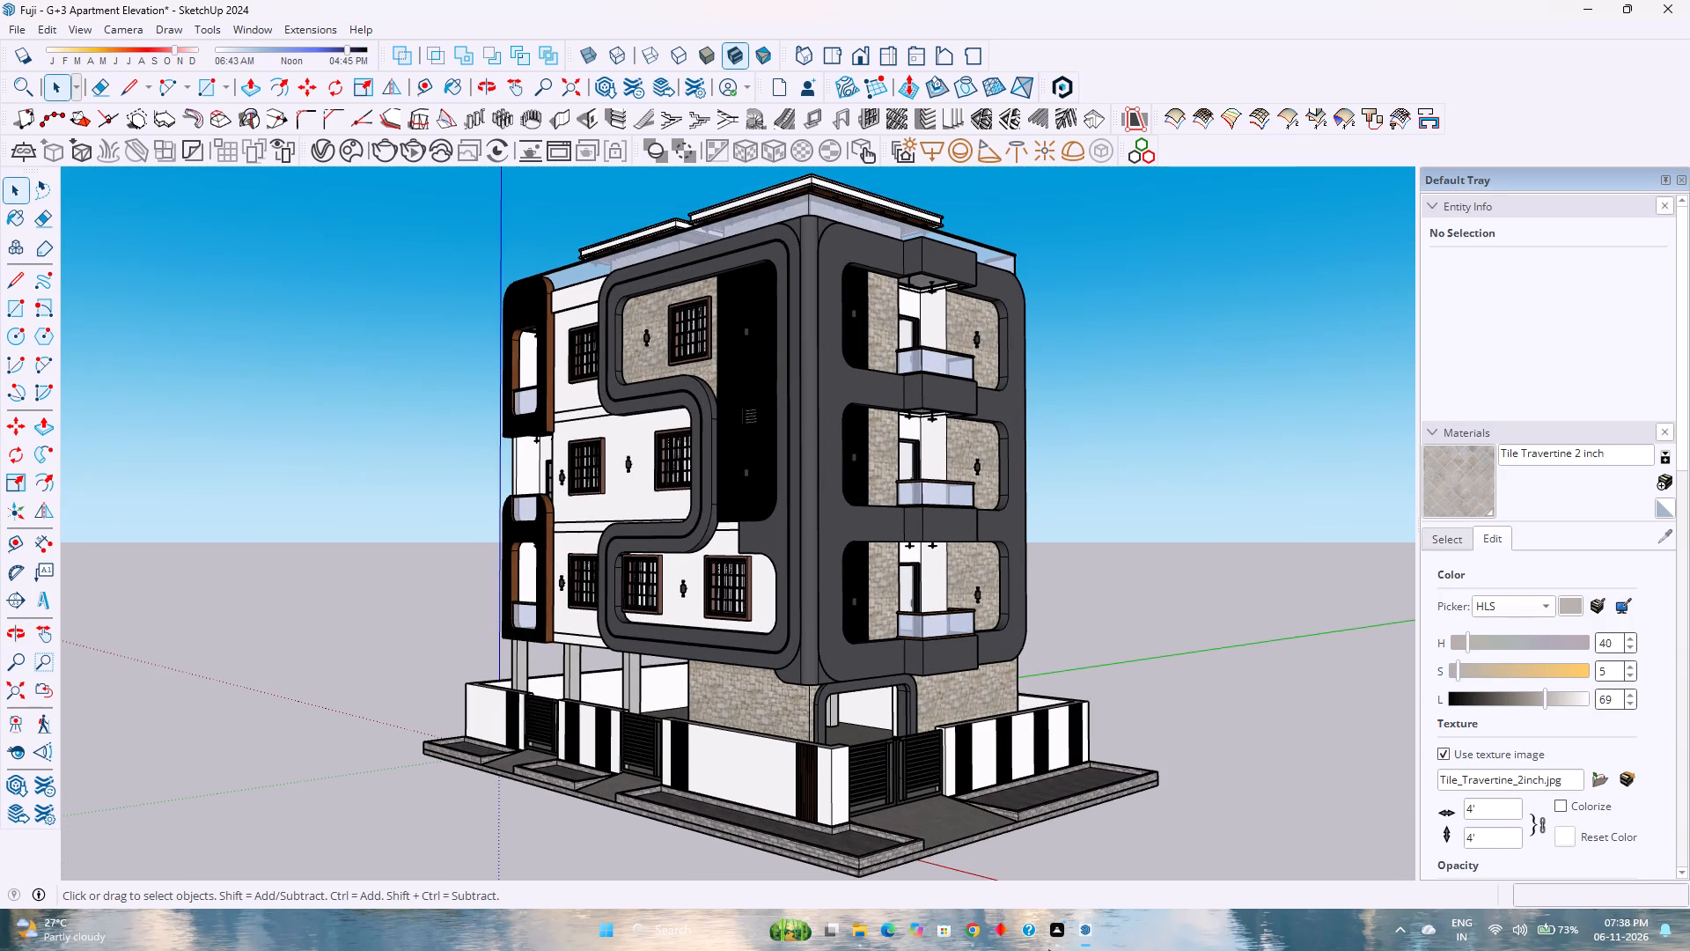
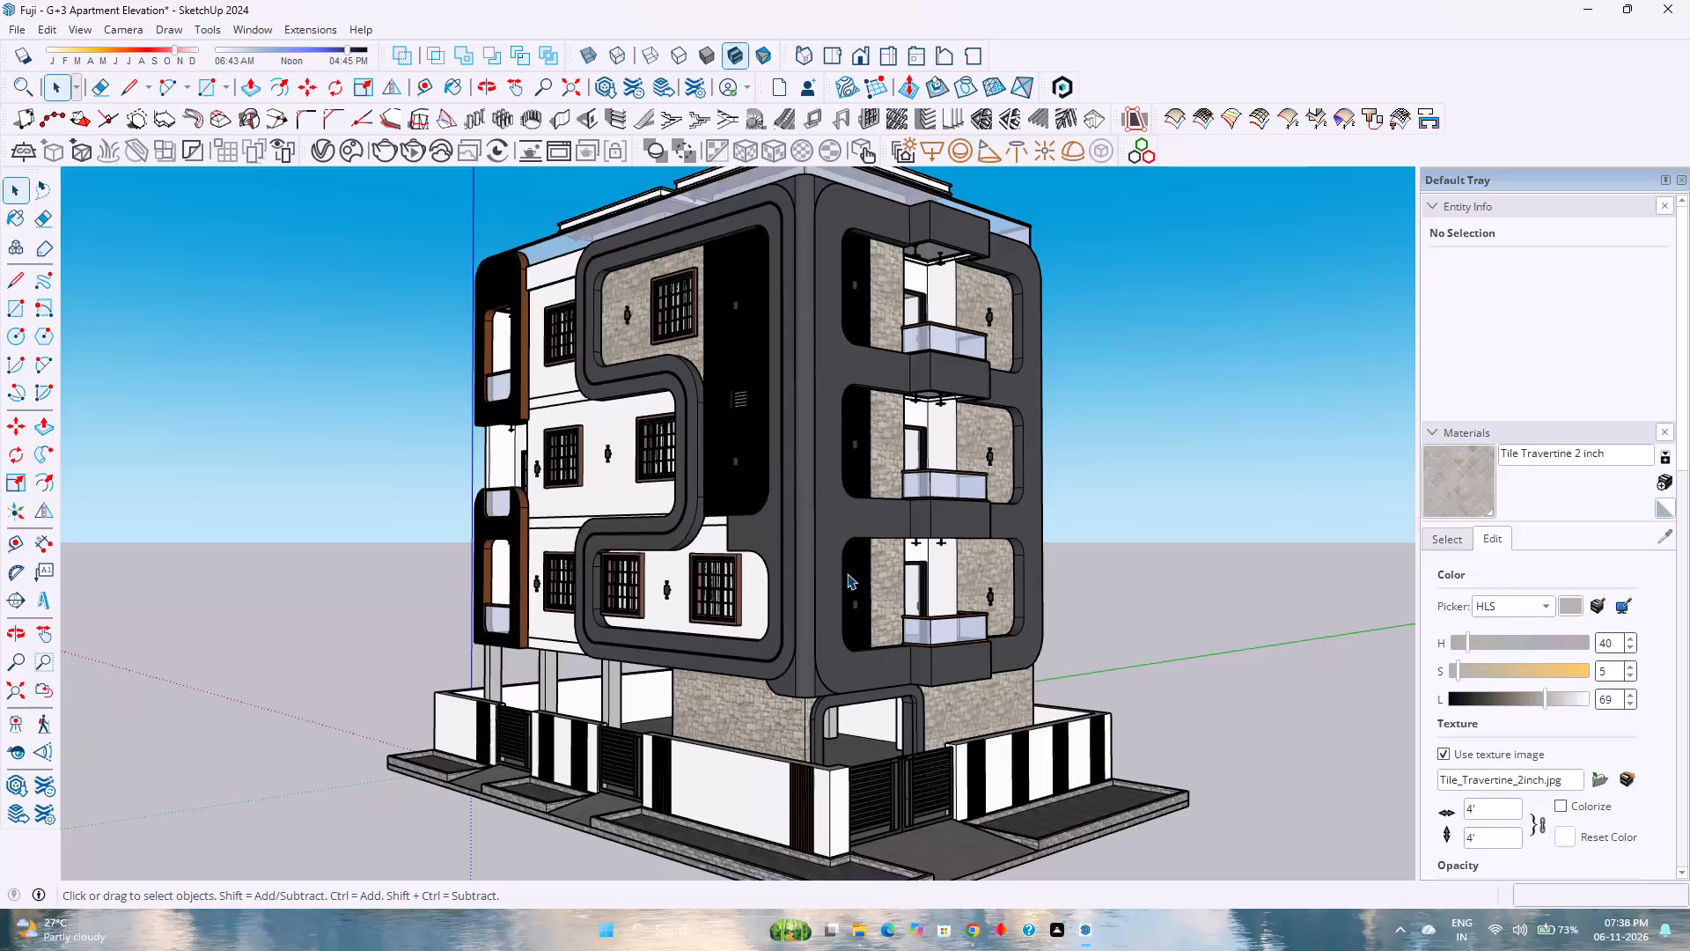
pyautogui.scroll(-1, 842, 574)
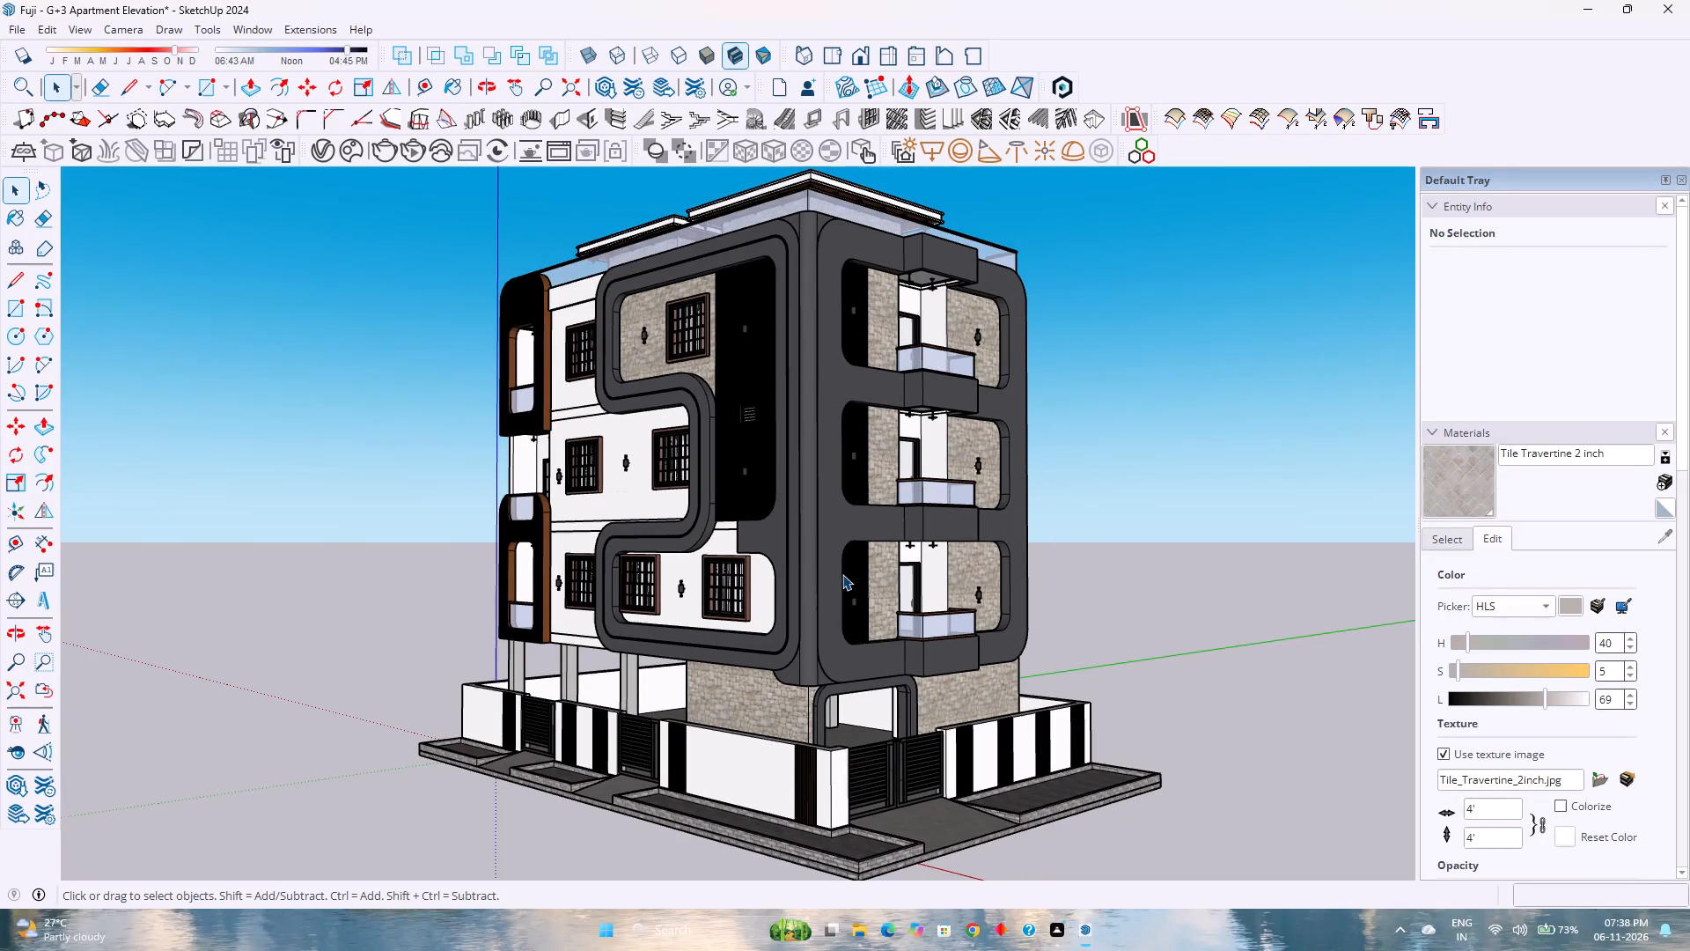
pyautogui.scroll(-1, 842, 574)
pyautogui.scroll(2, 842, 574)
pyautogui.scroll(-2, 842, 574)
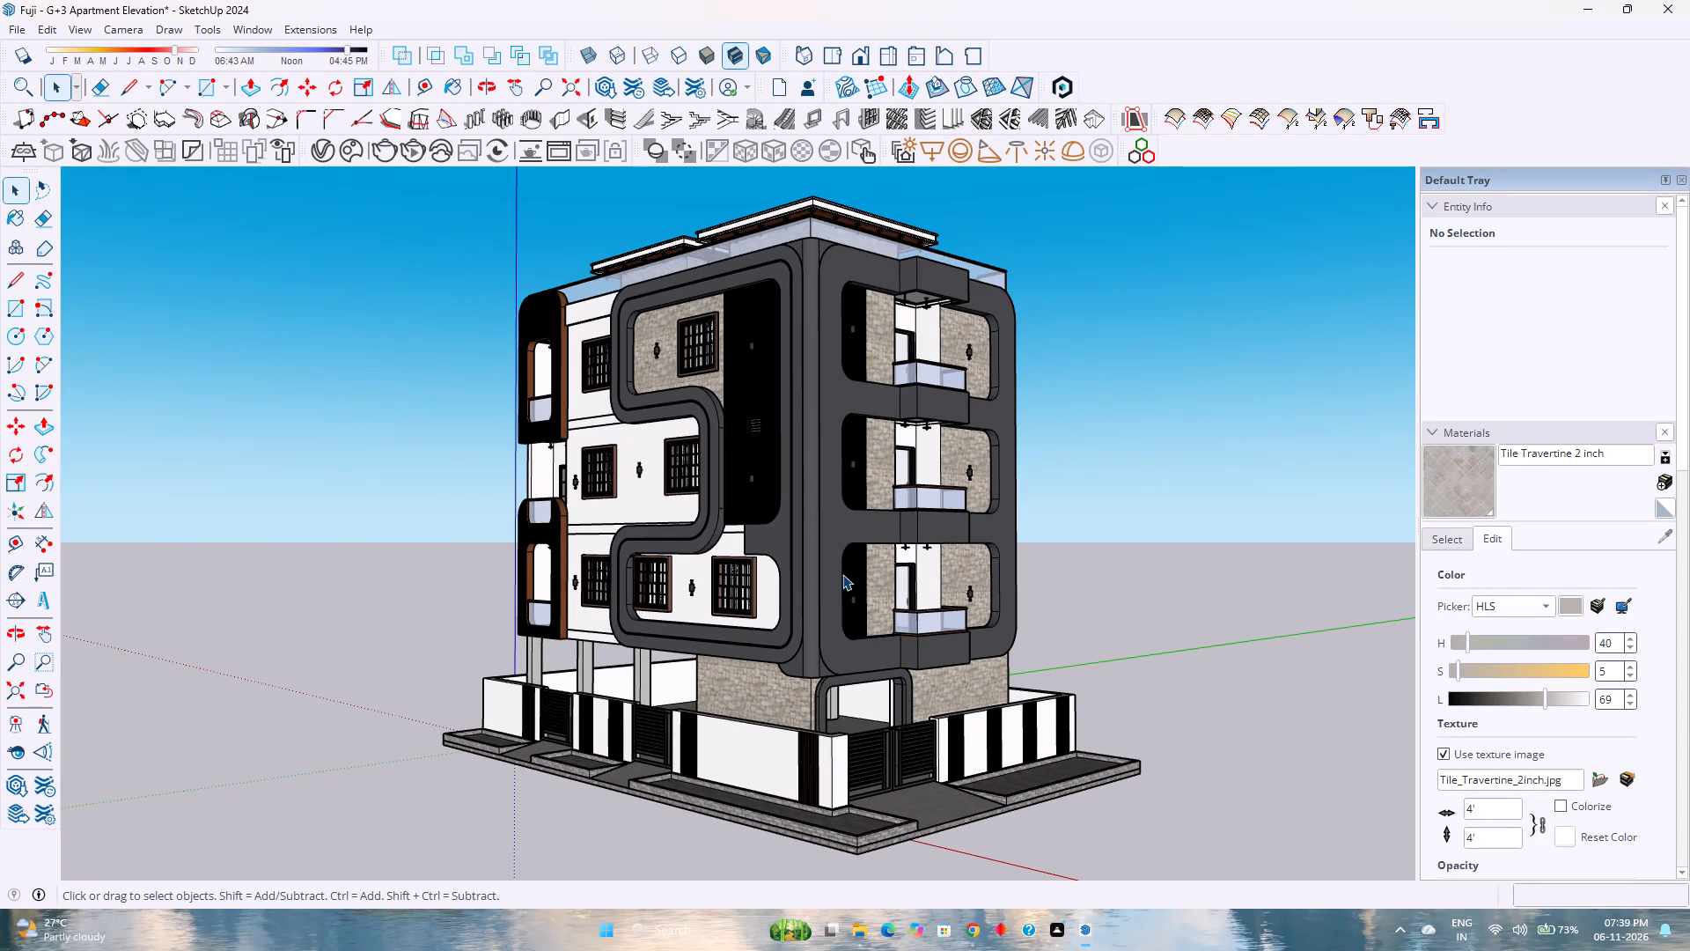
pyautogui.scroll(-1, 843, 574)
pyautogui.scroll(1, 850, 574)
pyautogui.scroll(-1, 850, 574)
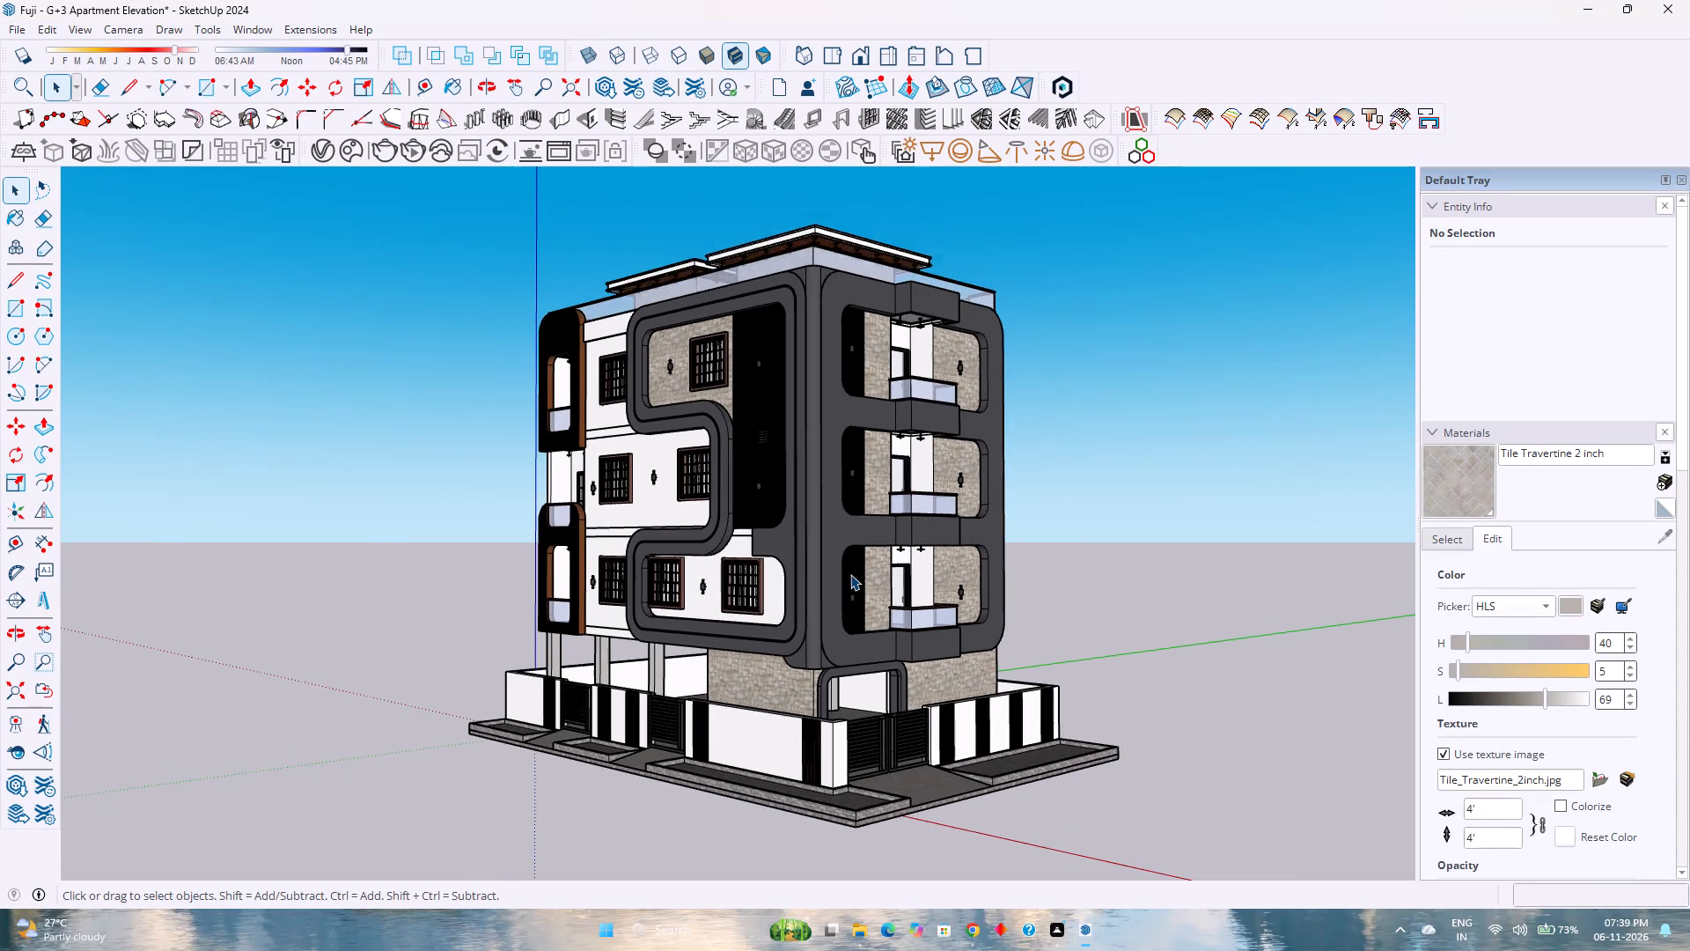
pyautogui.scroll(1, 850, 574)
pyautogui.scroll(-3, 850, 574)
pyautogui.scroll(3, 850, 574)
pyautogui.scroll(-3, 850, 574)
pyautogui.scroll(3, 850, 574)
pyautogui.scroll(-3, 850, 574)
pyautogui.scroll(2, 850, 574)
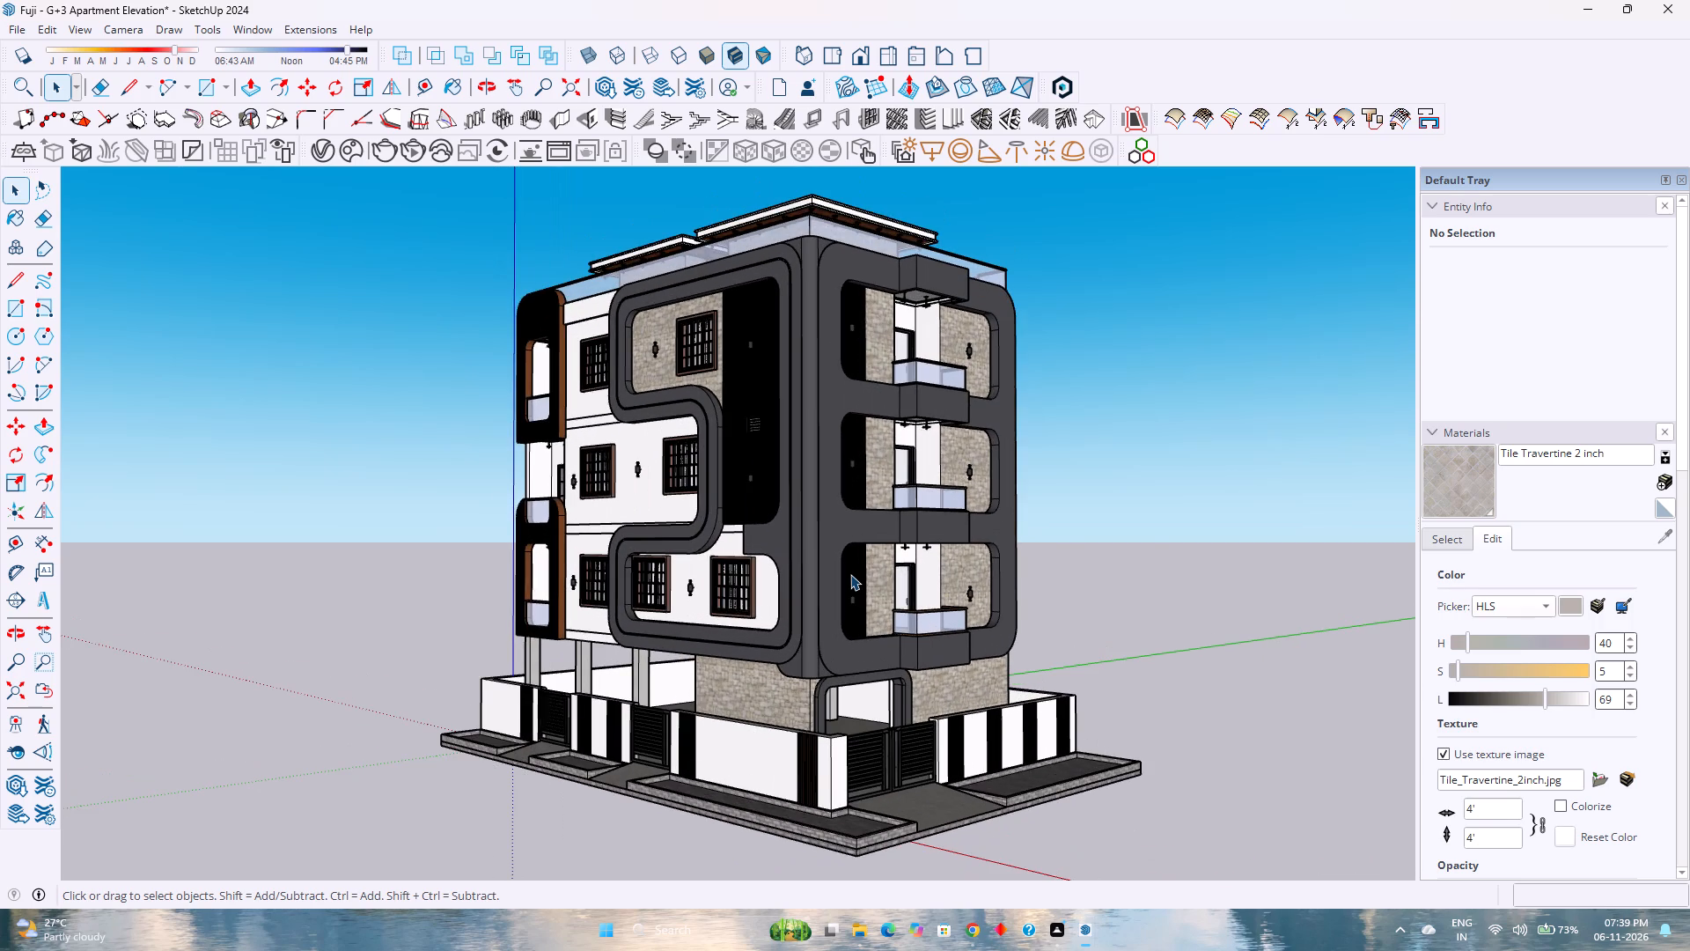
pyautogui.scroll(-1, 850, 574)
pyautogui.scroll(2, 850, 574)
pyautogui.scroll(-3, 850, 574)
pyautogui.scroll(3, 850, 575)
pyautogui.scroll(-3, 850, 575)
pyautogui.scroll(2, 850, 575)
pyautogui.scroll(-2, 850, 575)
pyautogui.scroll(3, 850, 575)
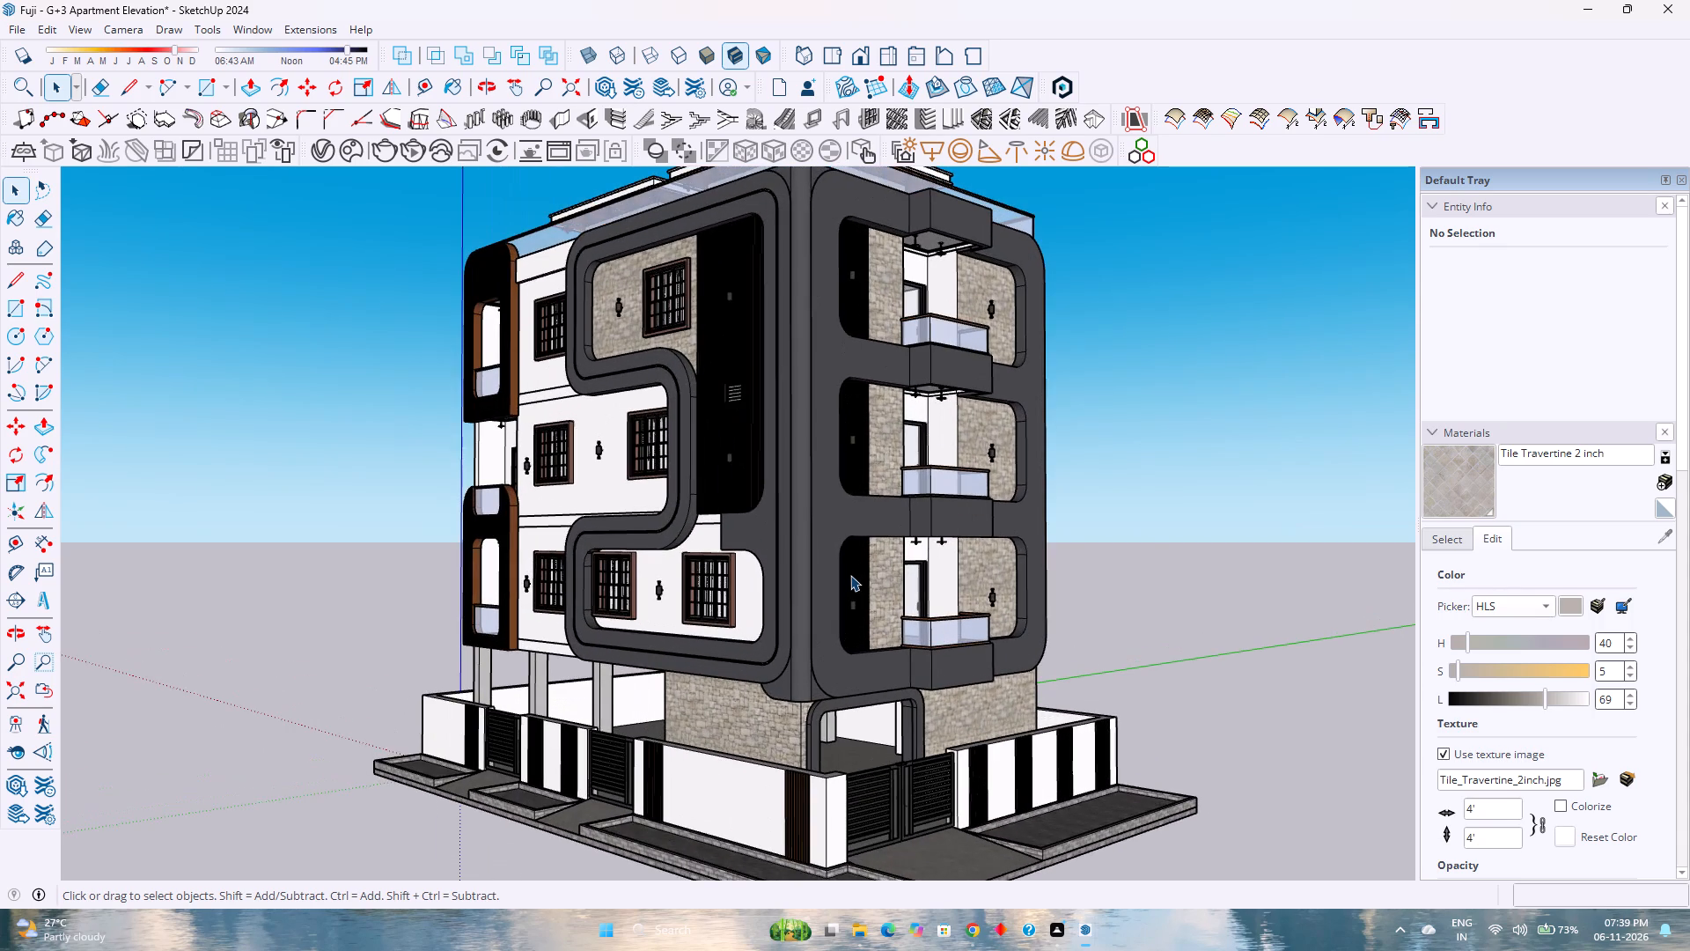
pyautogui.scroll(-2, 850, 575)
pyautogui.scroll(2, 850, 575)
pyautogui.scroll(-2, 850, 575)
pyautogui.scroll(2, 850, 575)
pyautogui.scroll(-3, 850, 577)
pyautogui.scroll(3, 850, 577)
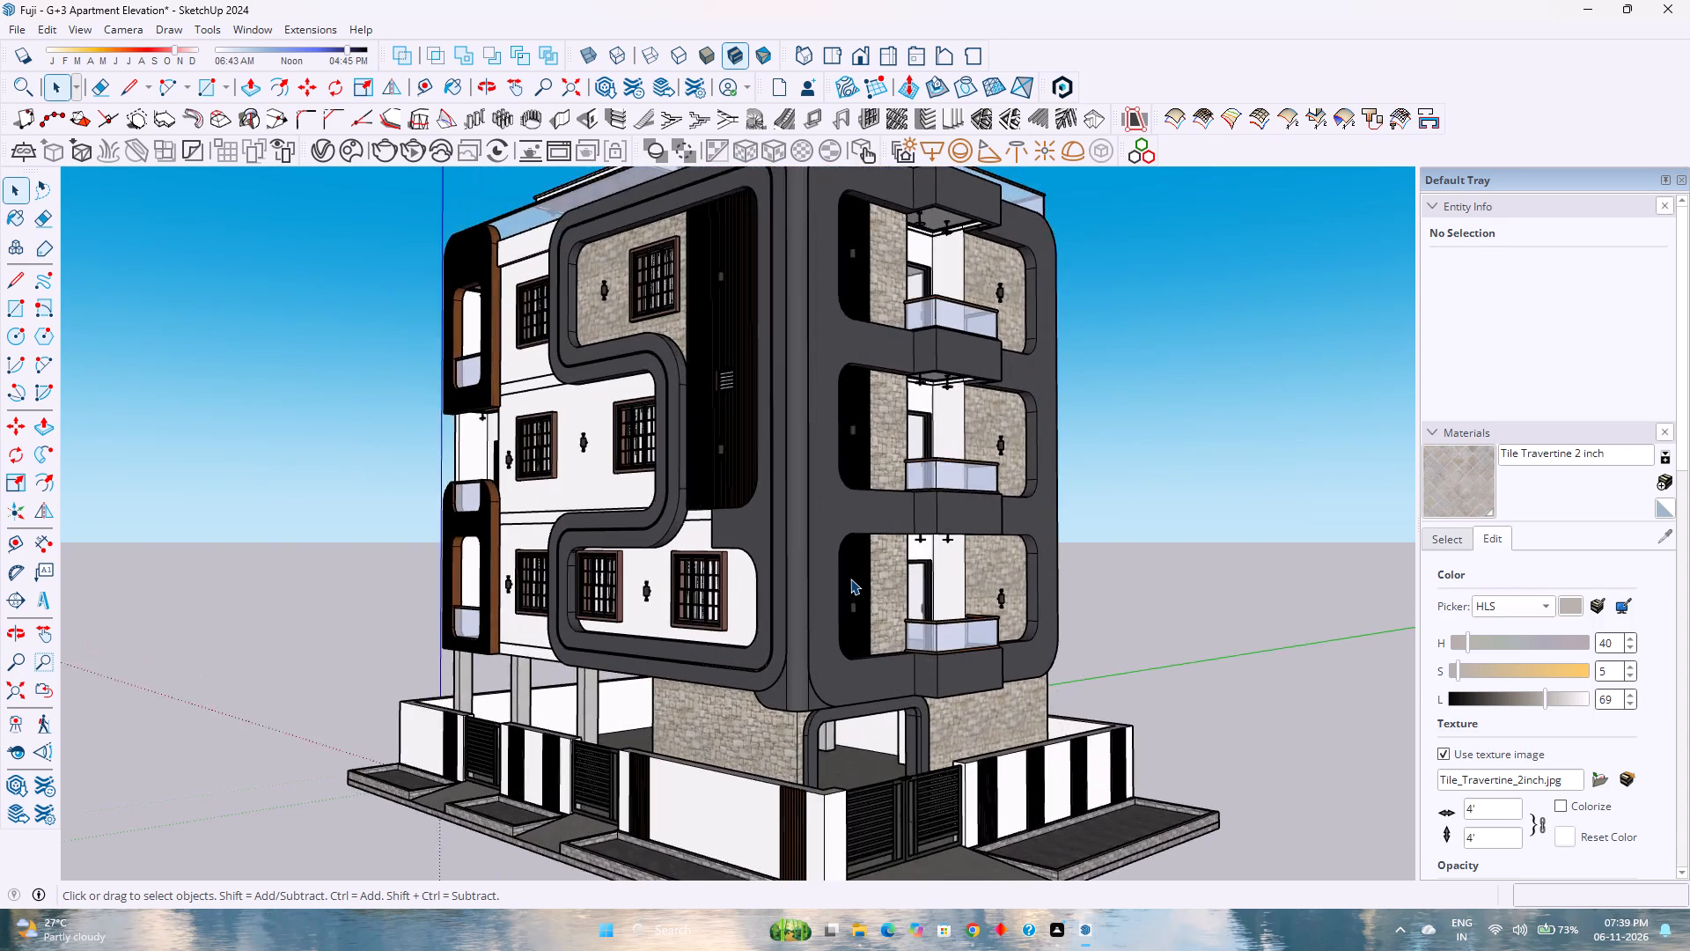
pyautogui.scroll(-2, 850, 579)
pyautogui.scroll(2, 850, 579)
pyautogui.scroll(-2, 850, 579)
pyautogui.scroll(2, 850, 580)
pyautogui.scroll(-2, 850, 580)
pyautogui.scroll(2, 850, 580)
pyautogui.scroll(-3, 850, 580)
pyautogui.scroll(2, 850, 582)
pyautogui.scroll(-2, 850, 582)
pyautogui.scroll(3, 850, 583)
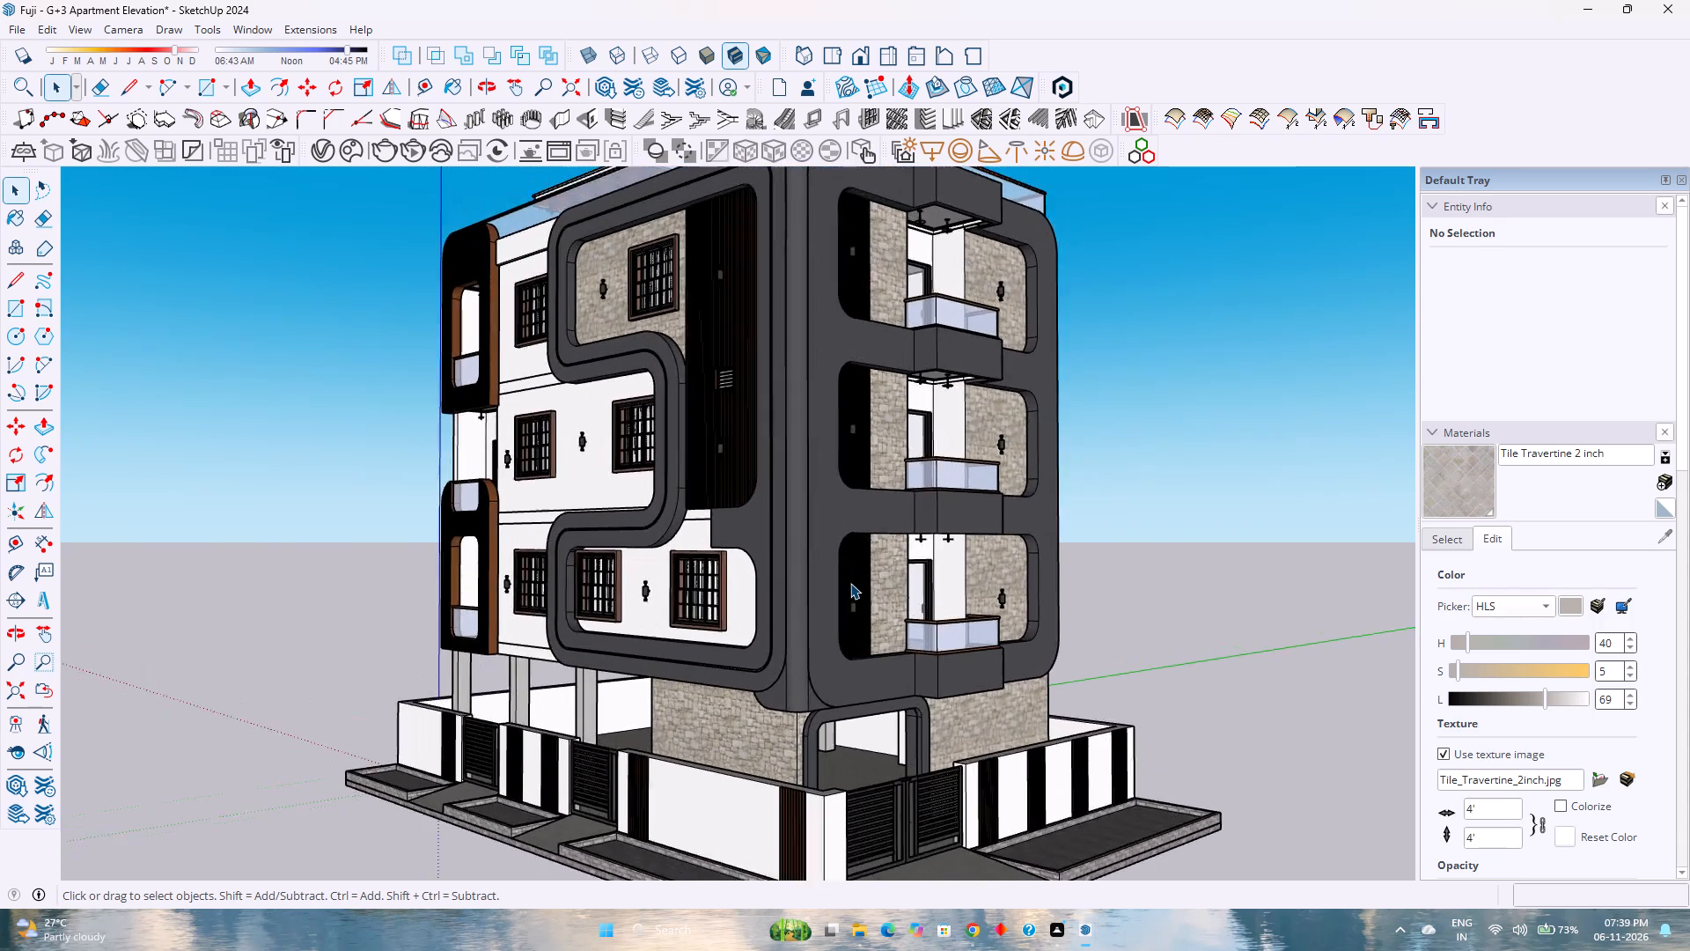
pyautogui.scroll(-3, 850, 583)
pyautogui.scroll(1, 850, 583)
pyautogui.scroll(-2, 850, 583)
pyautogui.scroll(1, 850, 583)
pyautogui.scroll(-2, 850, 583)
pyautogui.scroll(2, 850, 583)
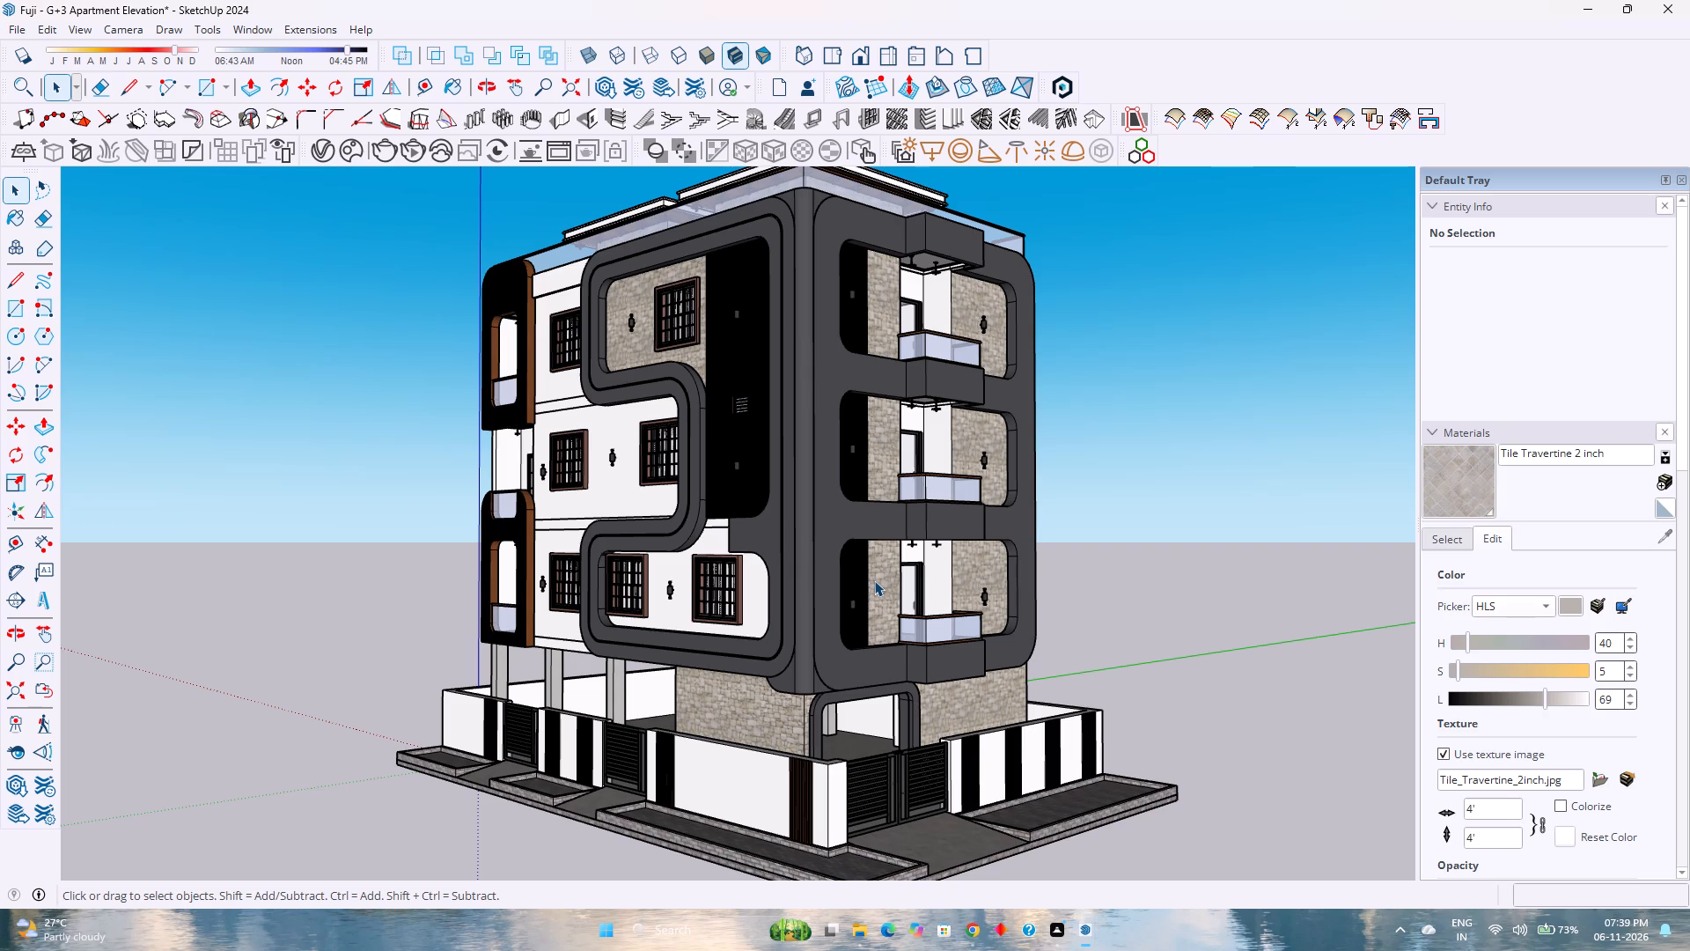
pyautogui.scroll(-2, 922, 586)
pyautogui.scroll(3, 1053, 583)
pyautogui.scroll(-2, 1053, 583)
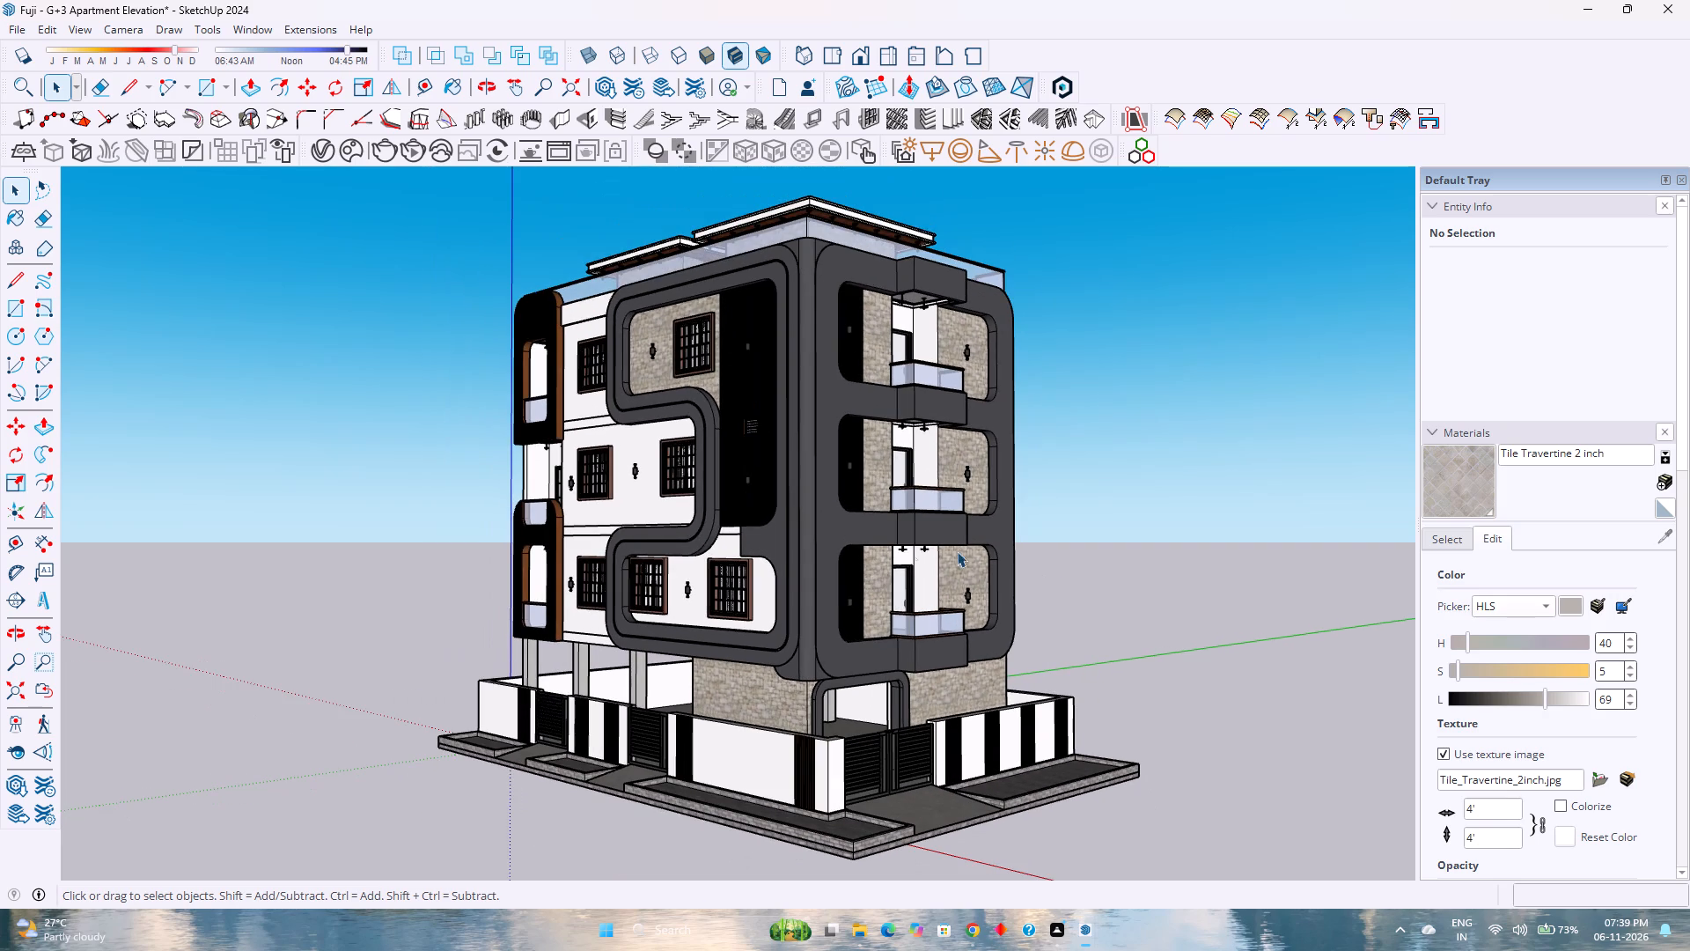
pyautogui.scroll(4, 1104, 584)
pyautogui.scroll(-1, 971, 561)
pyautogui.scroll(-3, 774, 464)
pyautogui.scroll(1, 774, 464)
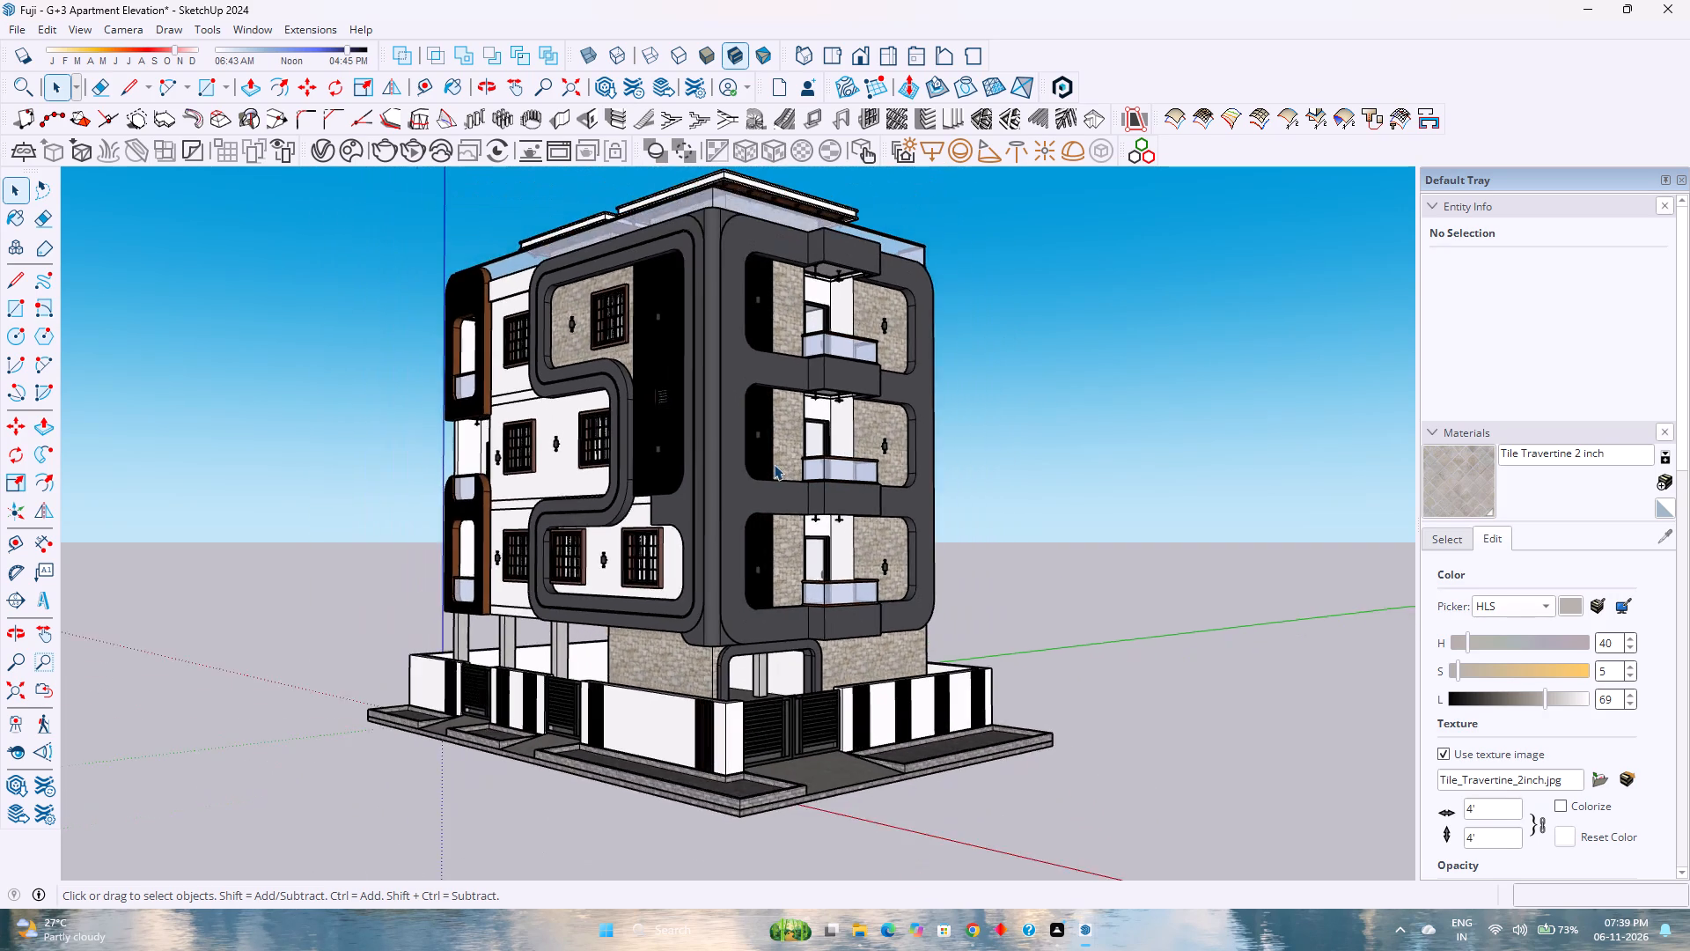
# Examine the curved dark frame, timber panel, stone cladding and windows of the long facade up close from the front corner.
pyautogui.scroll(-2, 774, 464)
pyautogui.scroll(3, 550, 346)
pyautogui.scroll(-3, 550, 346)
pyautogui.scroll(2, 550, 346)
pyautogui.scroll(-1, 550, 346)
pyautogui.scroll(2, 550, 346)
pyautogui.scroll(-2, 550, 346)
pyautogui.scroll(2, 550, 347)
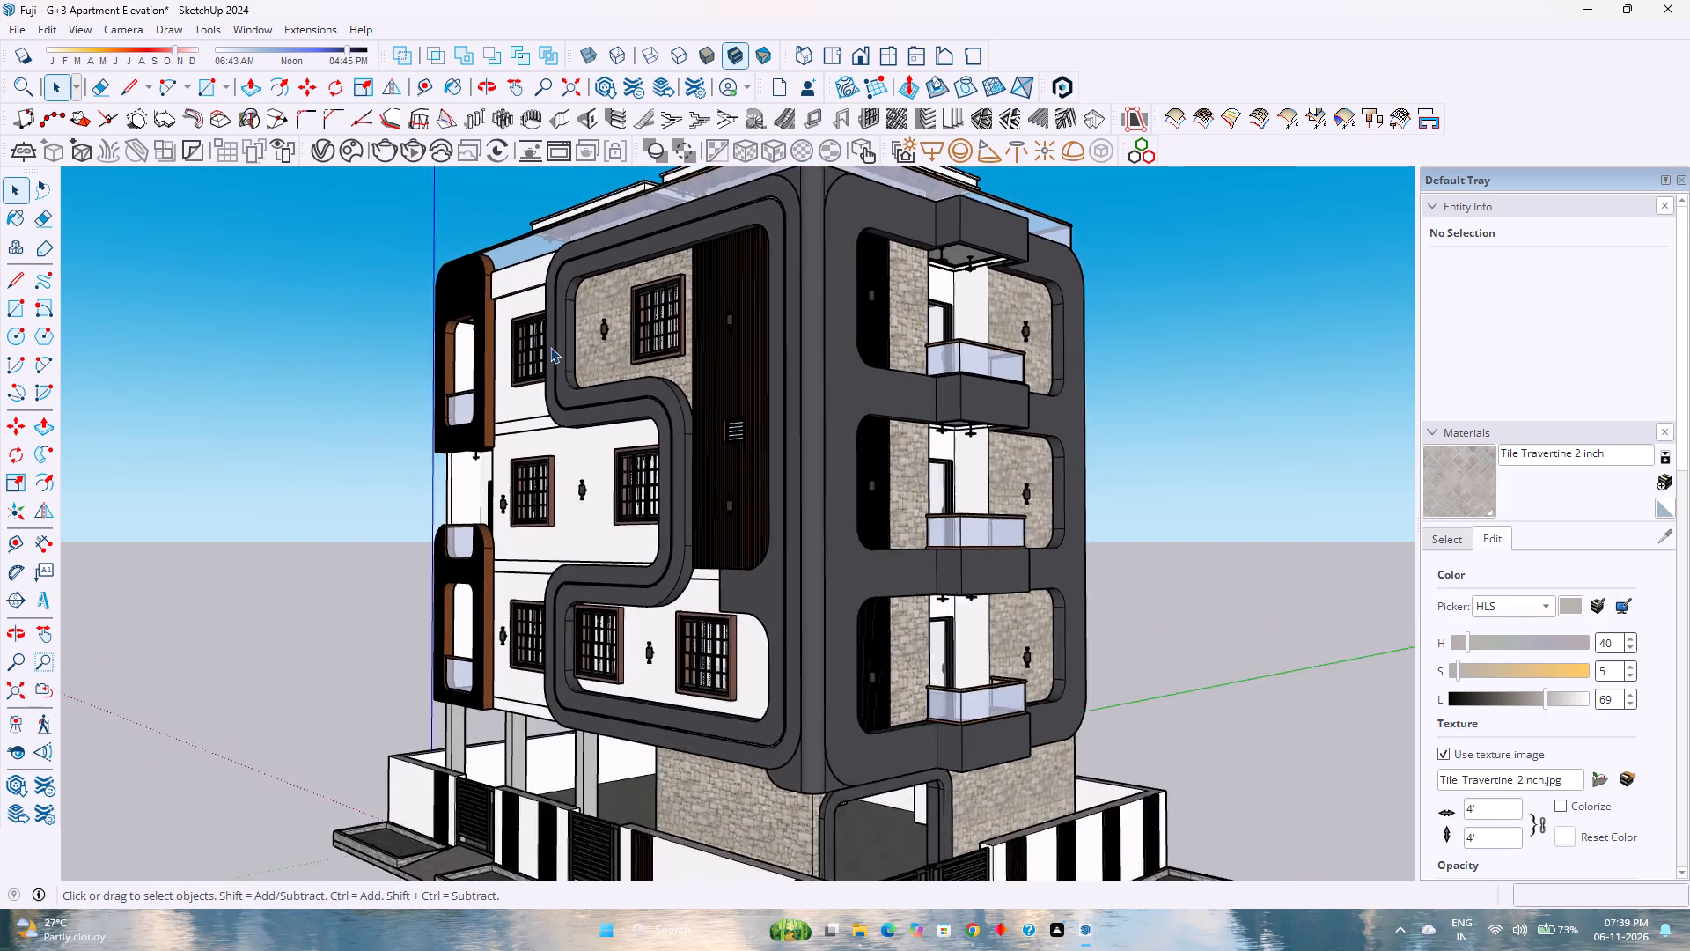
pyautogui.scroll(2, 550, 347)
pyautogui.scroll(-3, 564, 380)
pyautogui.scroll(3, 565, 384)
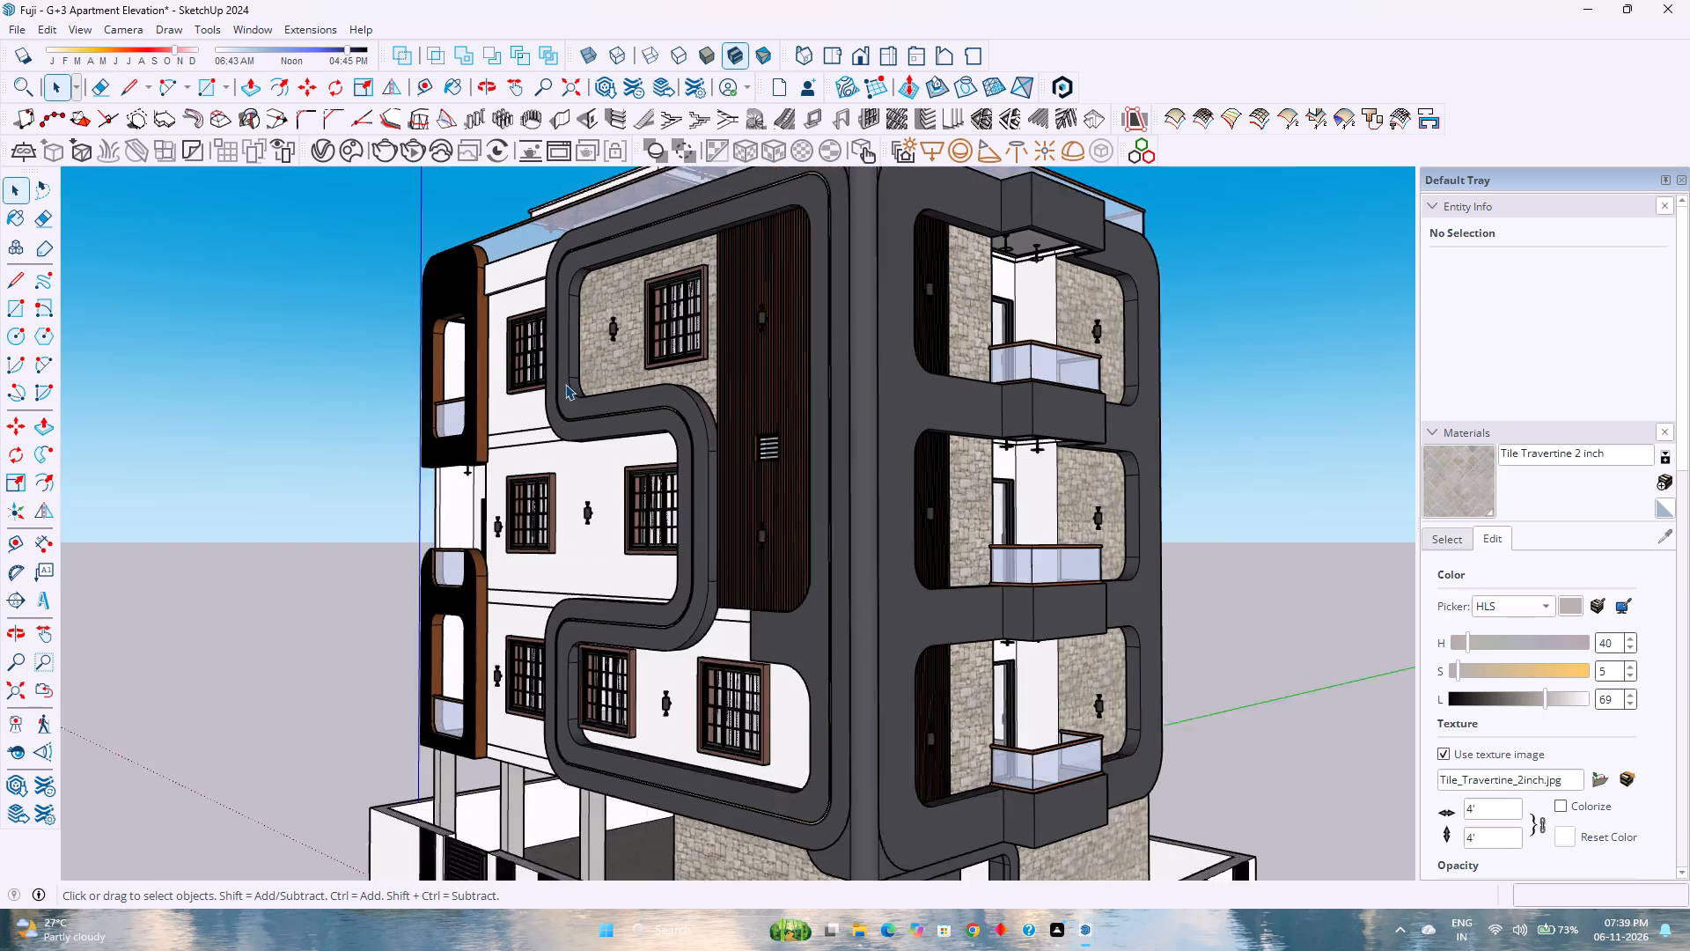
pyautogui.scroll(-4, 565, 388)
pyautogui.scroll(3, 567, 397)
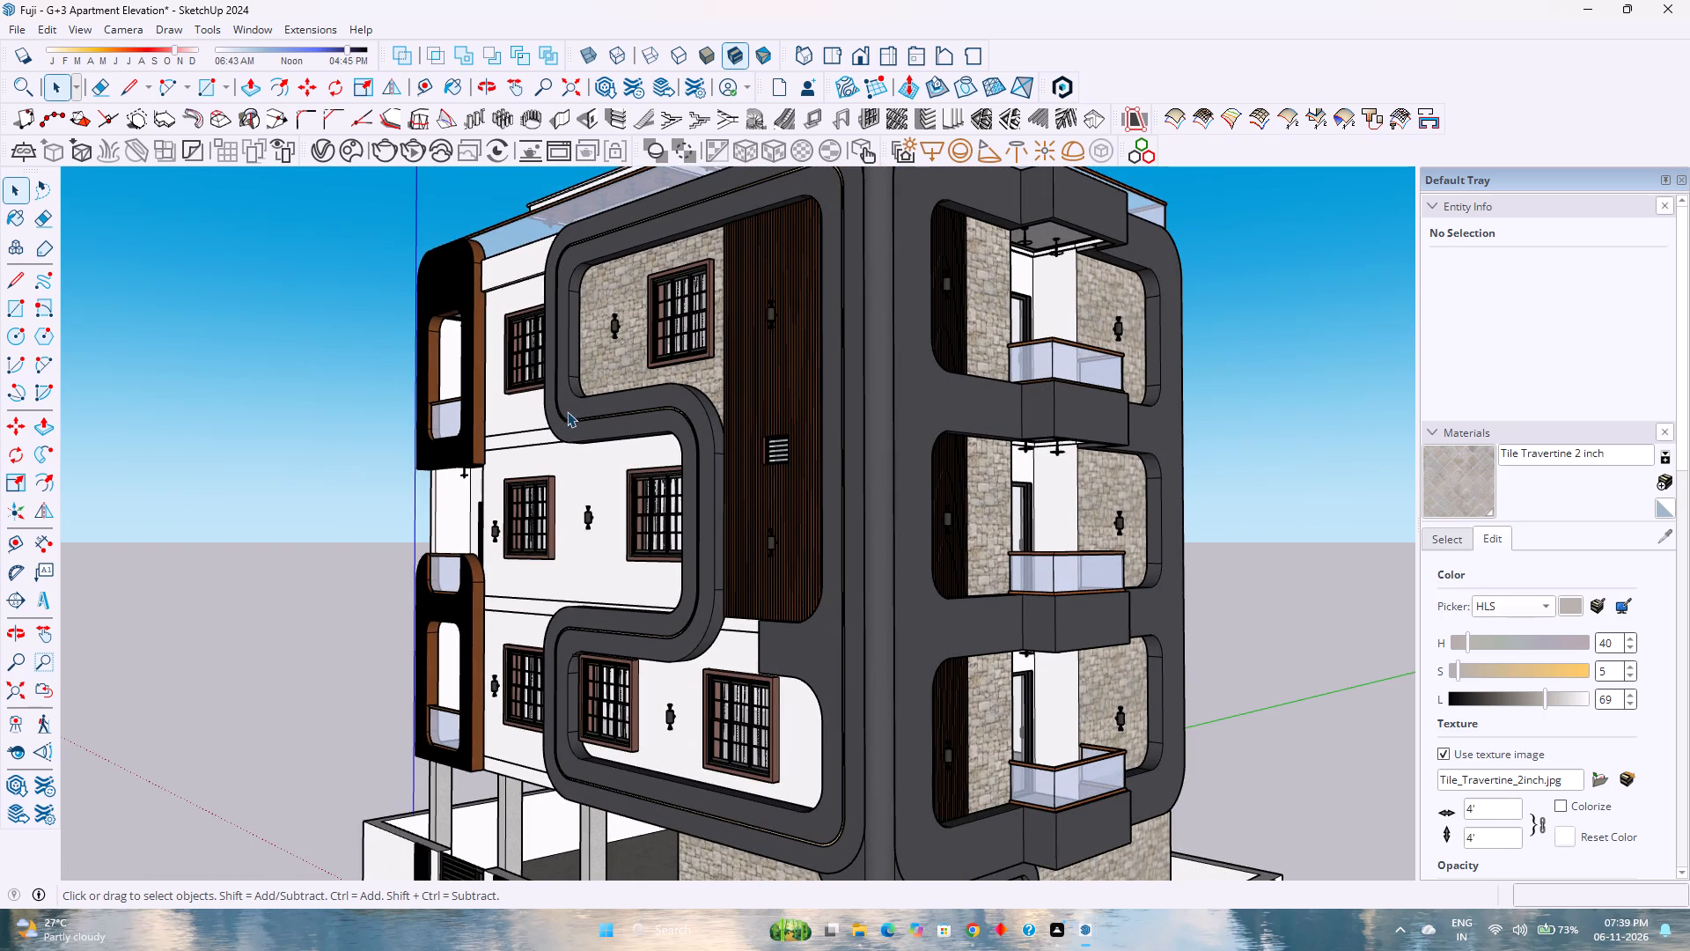
pyautogui.scroll(1, 570, 442)
pyautogui.scroll(-3, 570, 442)
pyautogui.scroll(2, 571, 442)
pyautogui.scroll(-4, 571, 442)
pyautogui.scroll(1, 571, 442)
pyautogui.scroll(-2, 571, 442)
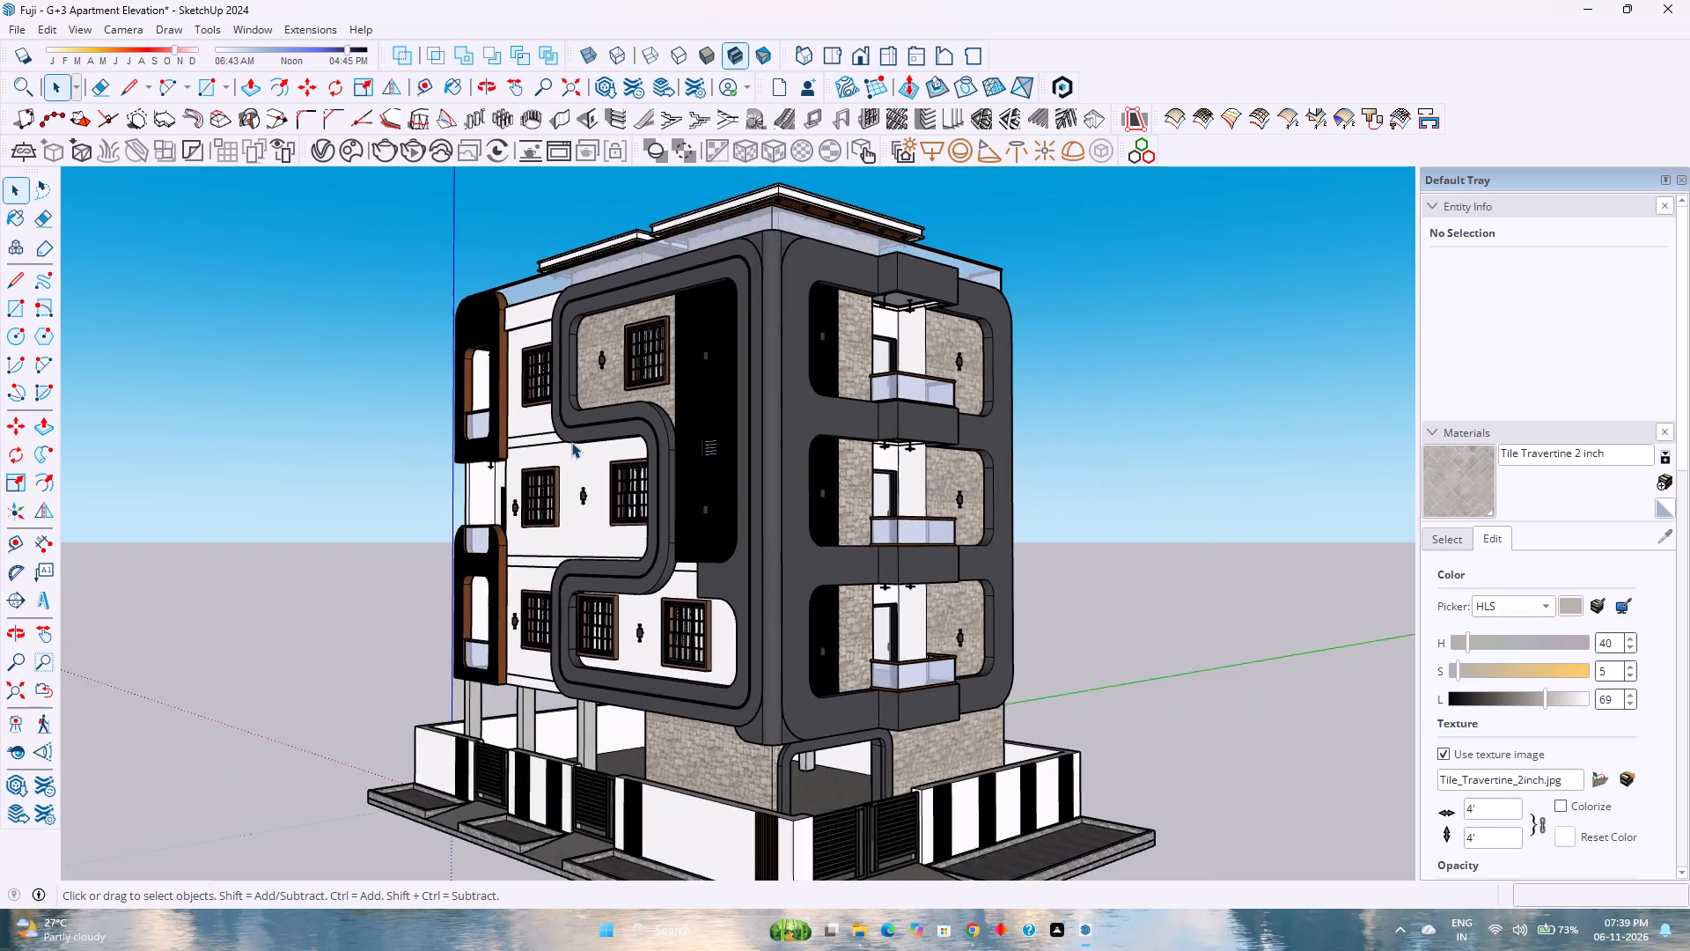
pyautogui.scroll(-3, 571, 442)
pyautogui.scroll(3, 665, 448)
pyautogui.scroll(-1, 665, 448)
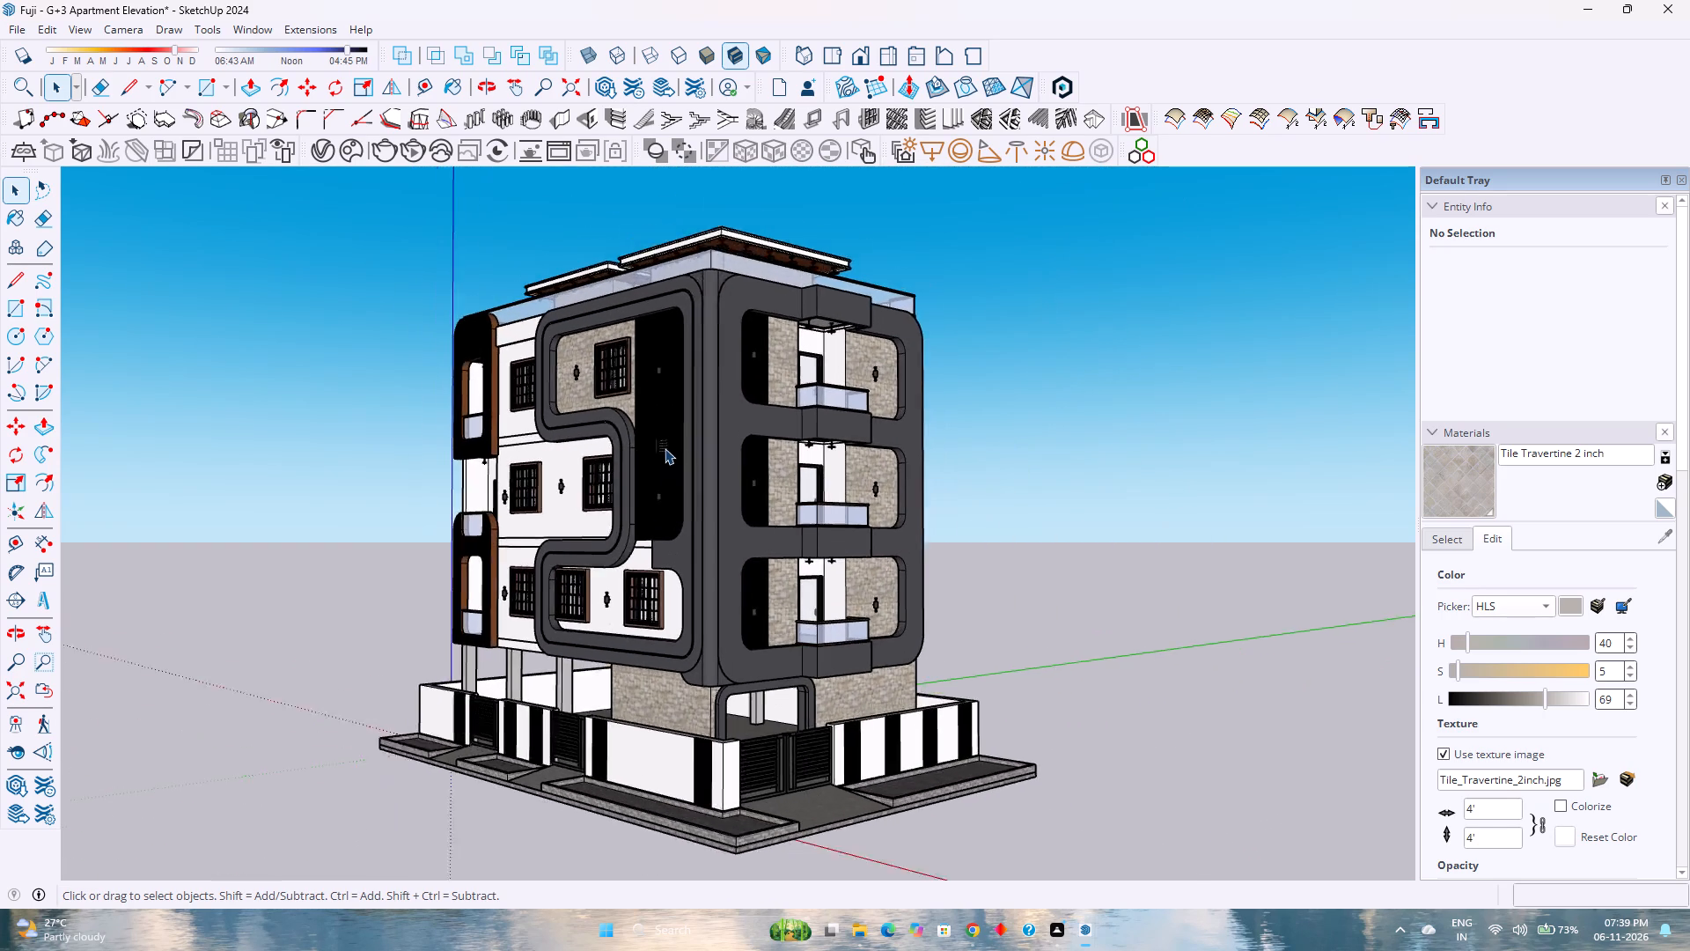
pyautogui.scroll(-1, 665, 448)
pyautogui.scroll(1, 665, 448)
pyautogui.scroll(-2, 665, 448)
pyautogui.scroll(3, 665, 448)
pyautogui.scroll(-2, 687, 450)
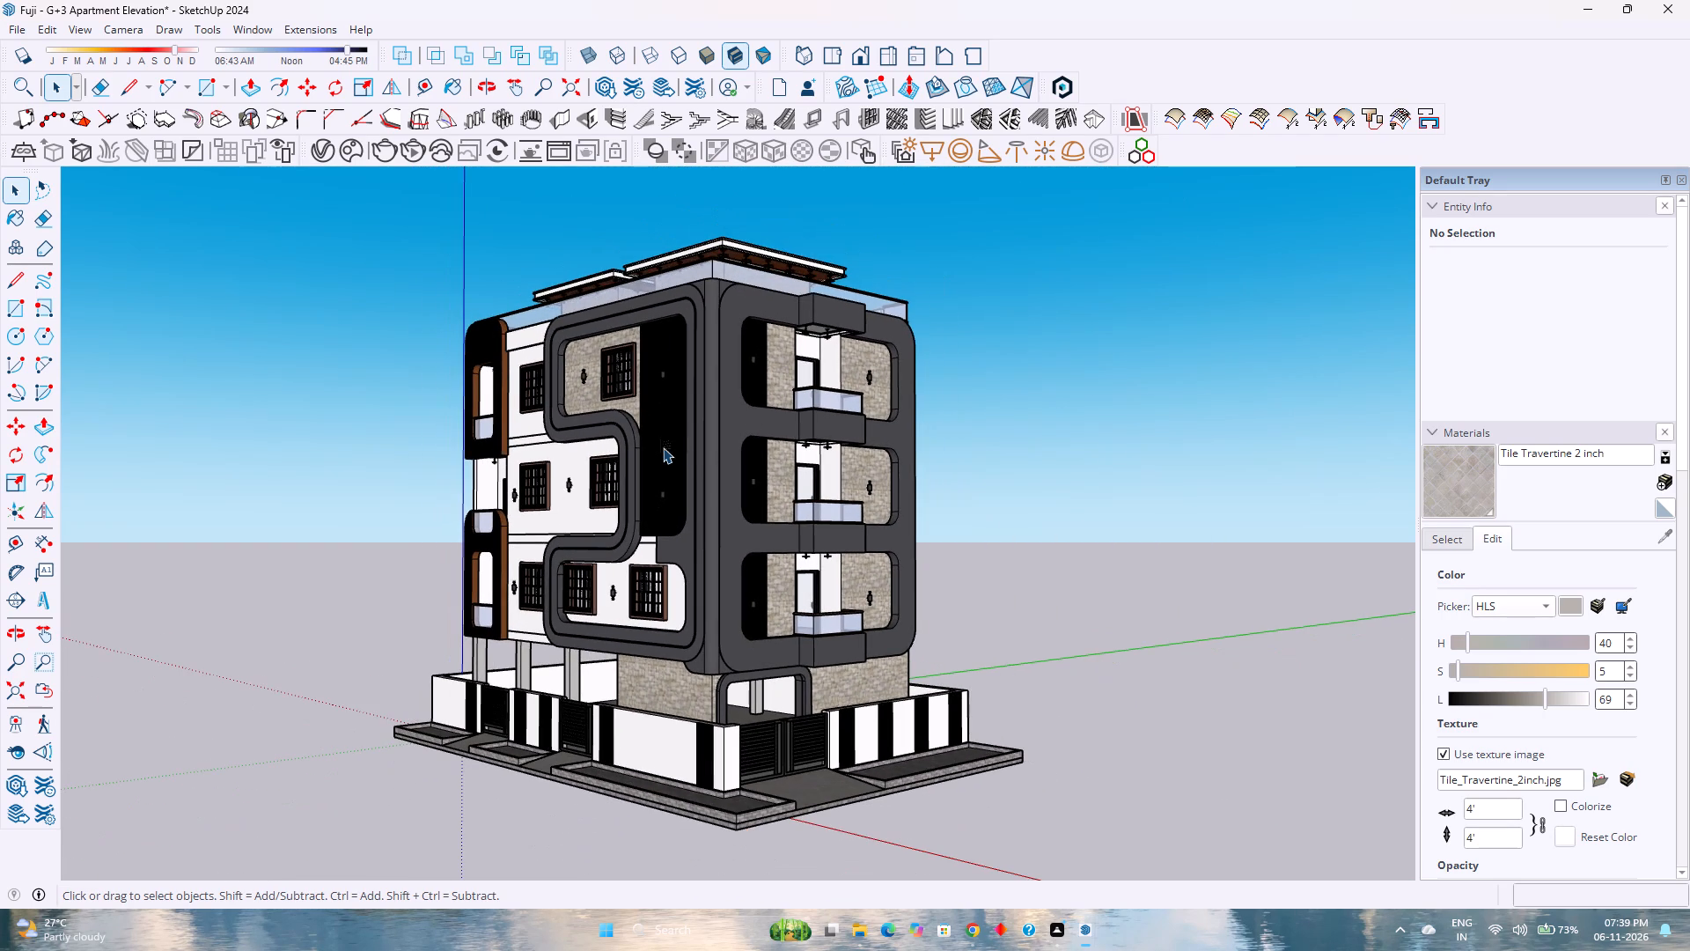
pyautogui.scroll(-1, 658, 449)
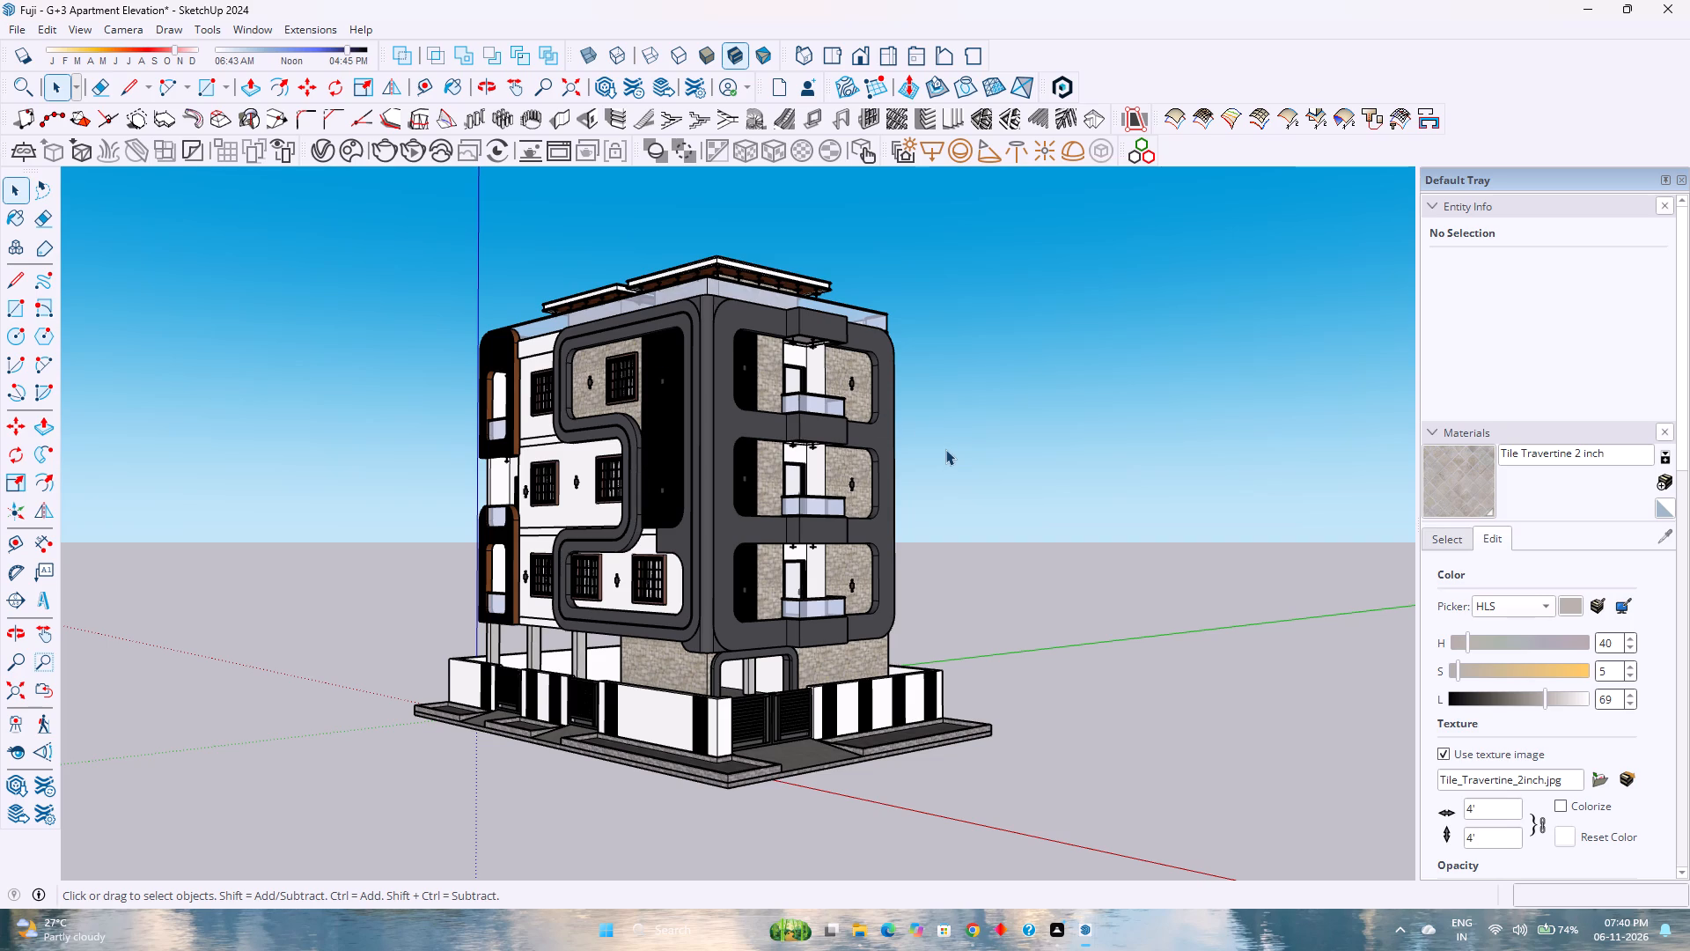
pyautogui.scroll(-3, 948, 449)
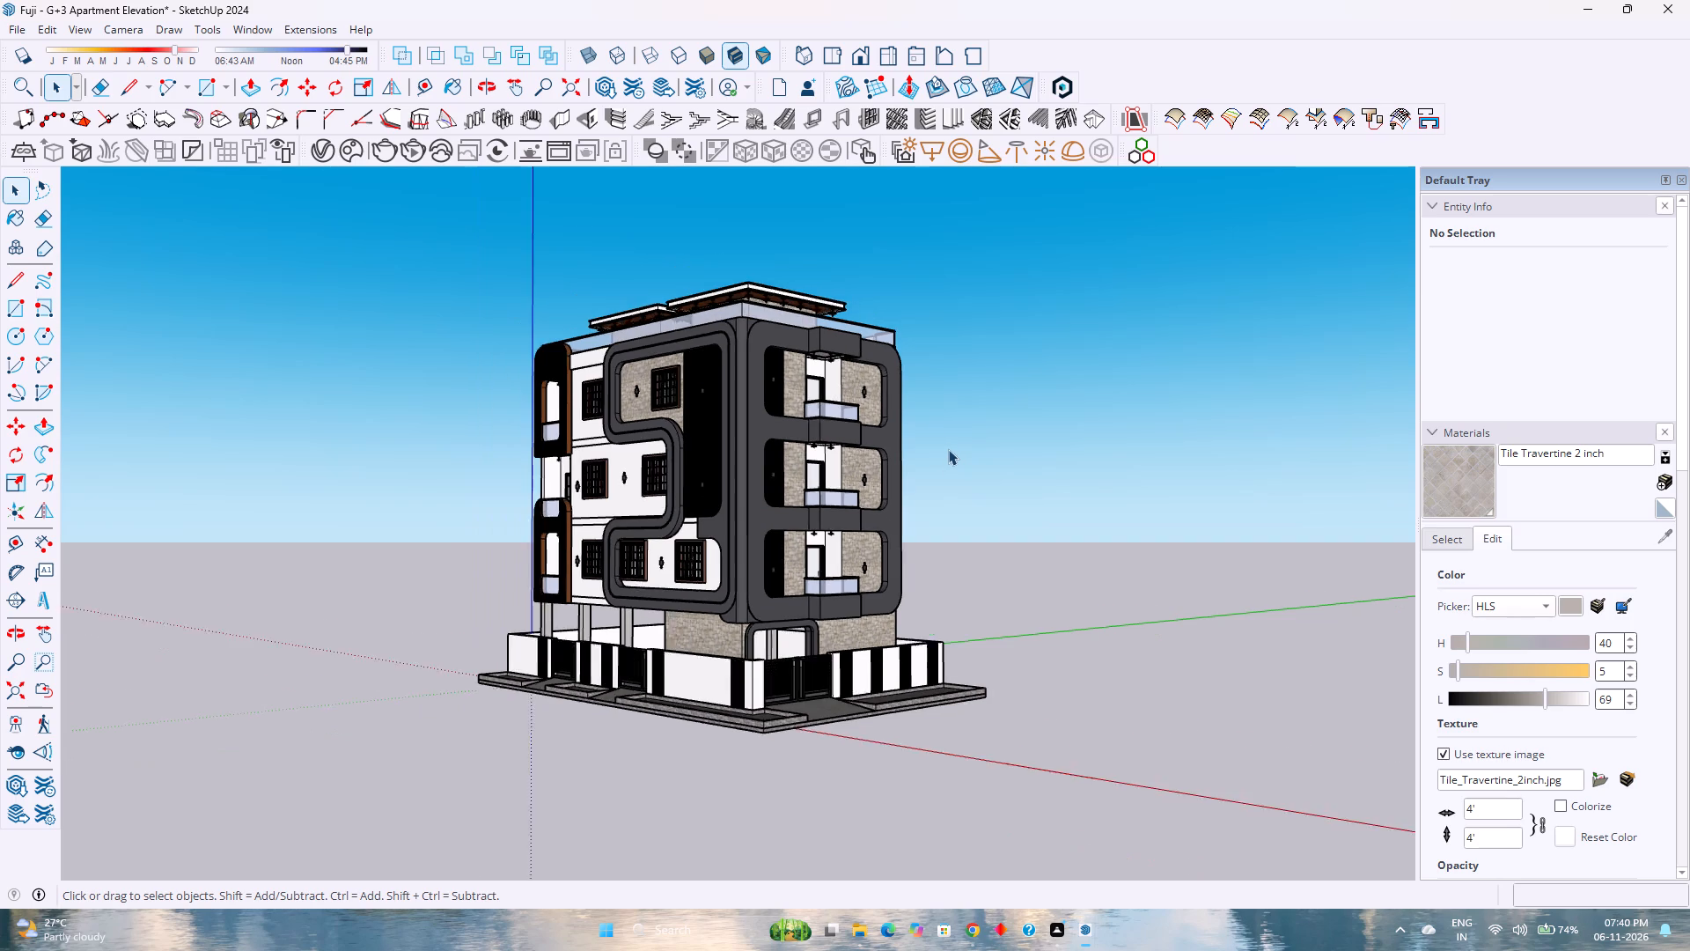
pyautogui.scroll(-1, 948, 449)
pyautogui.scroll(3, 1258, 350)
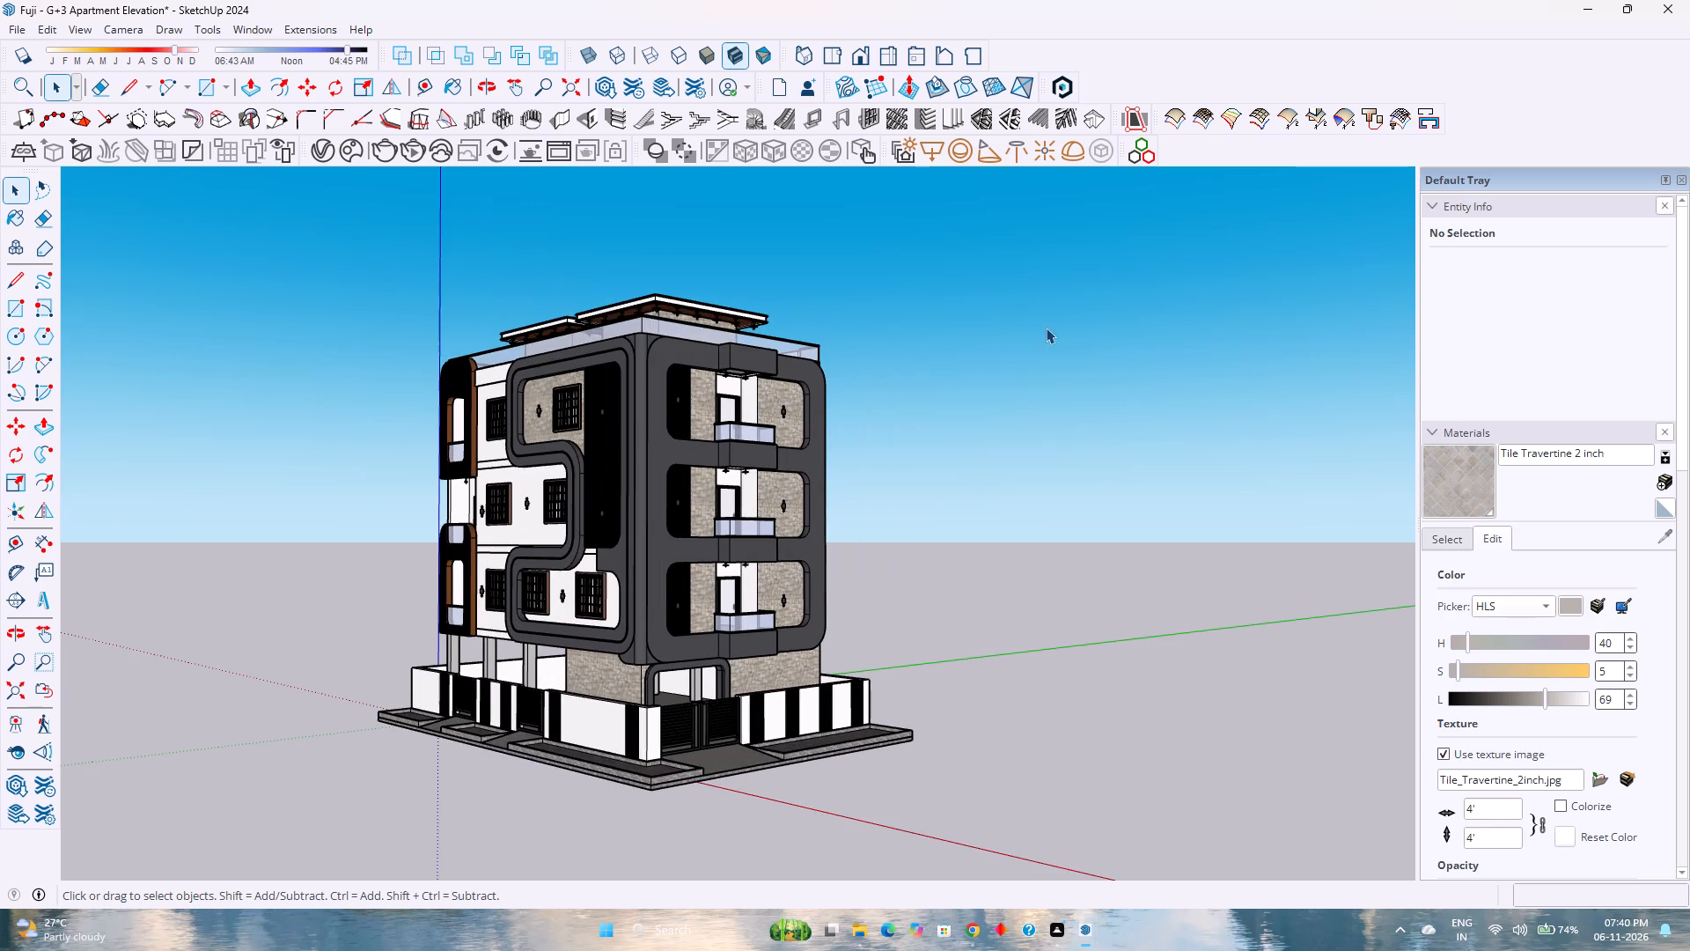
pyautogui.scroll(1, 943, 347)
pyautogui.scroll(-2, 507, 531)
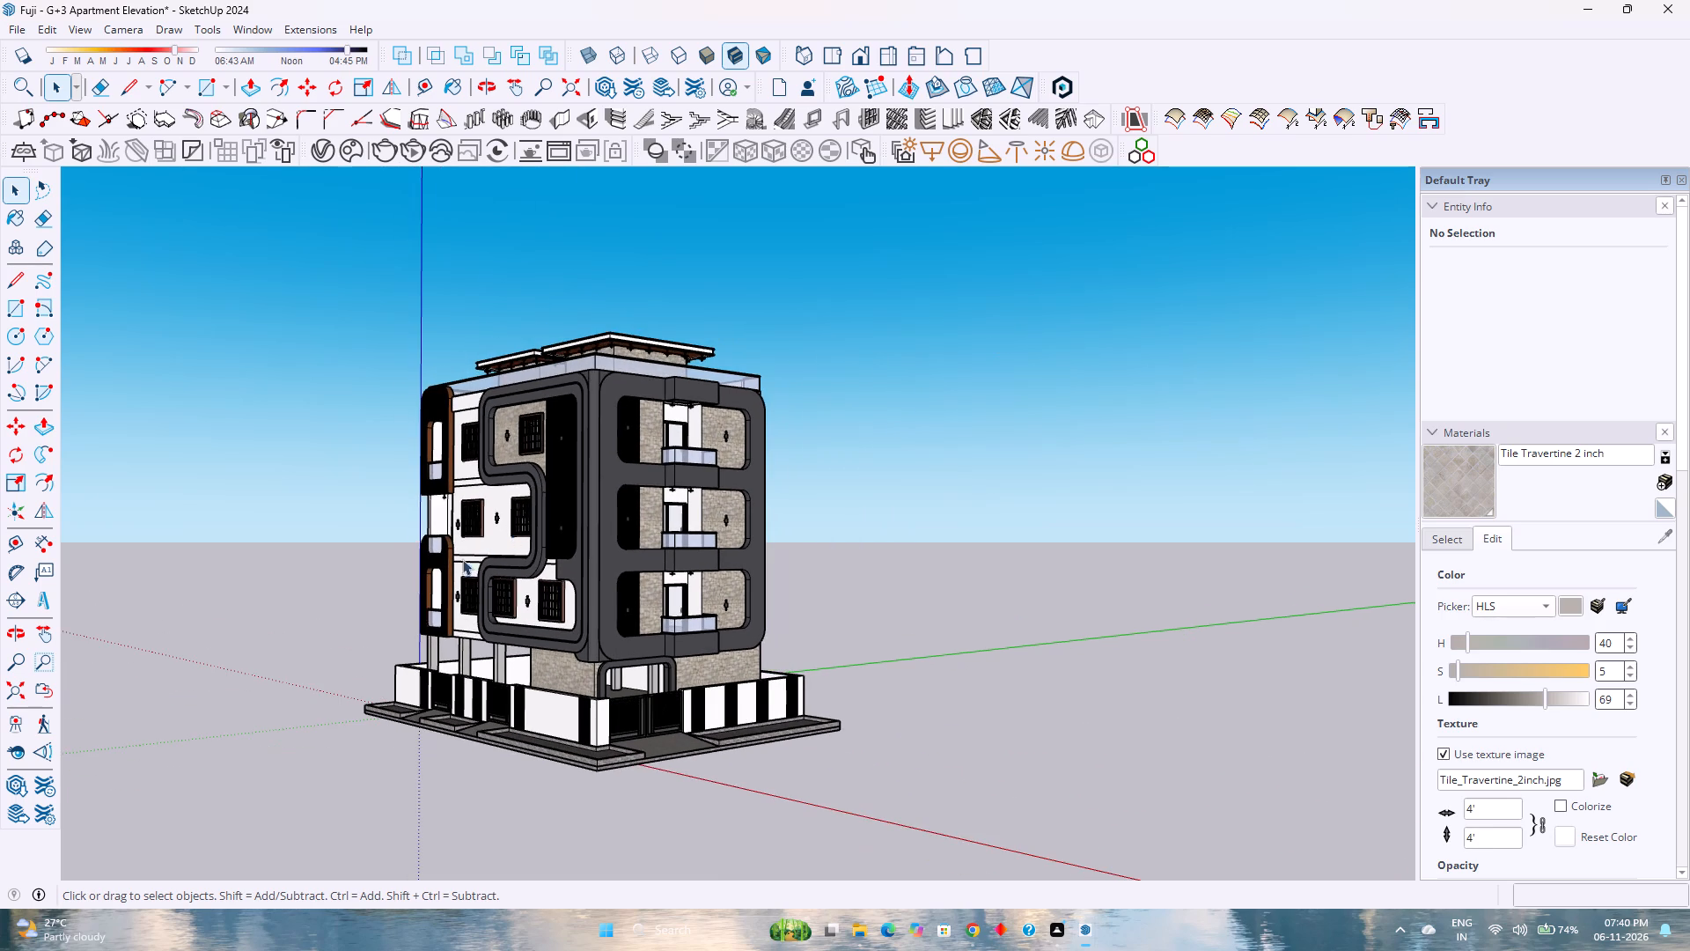
# Examine the long facade and compound wall from a very low viewpoint near ground level.
pyautogui.scroll(2, 402, 561)
pyautogui.scroll(-4, 402, 558)
pyautogui.scroll(3, 367, 695)
pyautogui.middleClick(367, 695)
pyautogui.moveTo(378, 694); pyautogui.dragTo(393, 694, button='middle')
pyautogui.moveTo(396, 693); pyautogui.dragTo(413, 689, button='middle')
pyautogui.middleClick(415, 689)
pyautogui.middleClick(421, 688)
pyautogui.middleClick(422, 688)
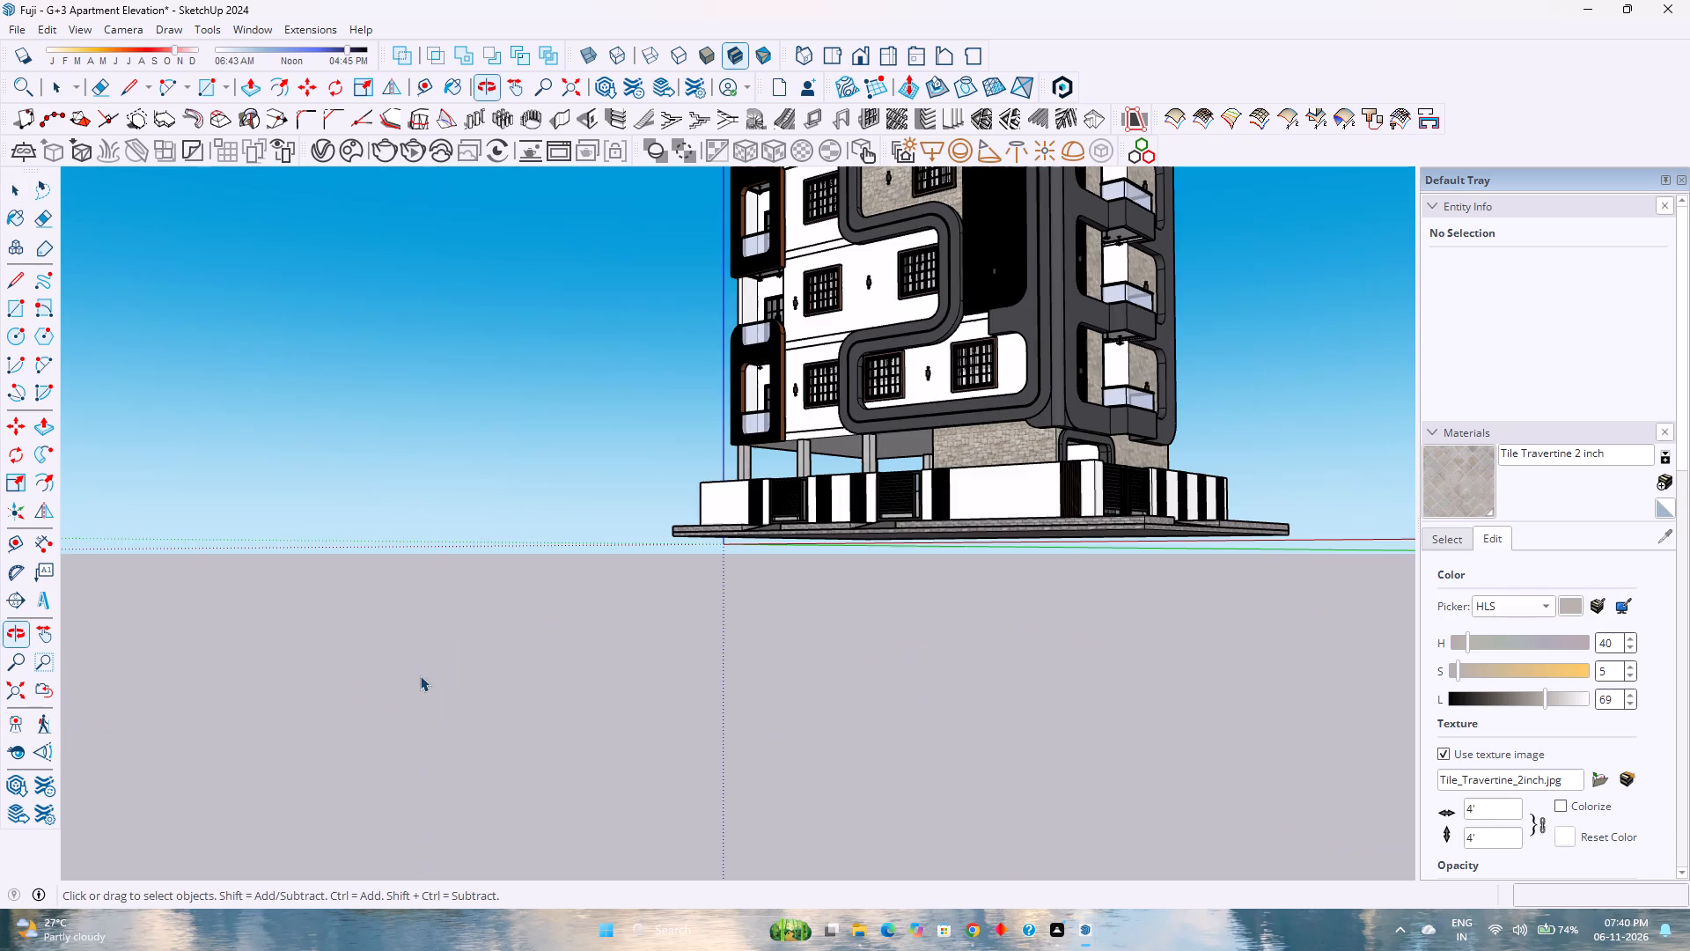
pyautogui.scroll(-7, 909, 423)
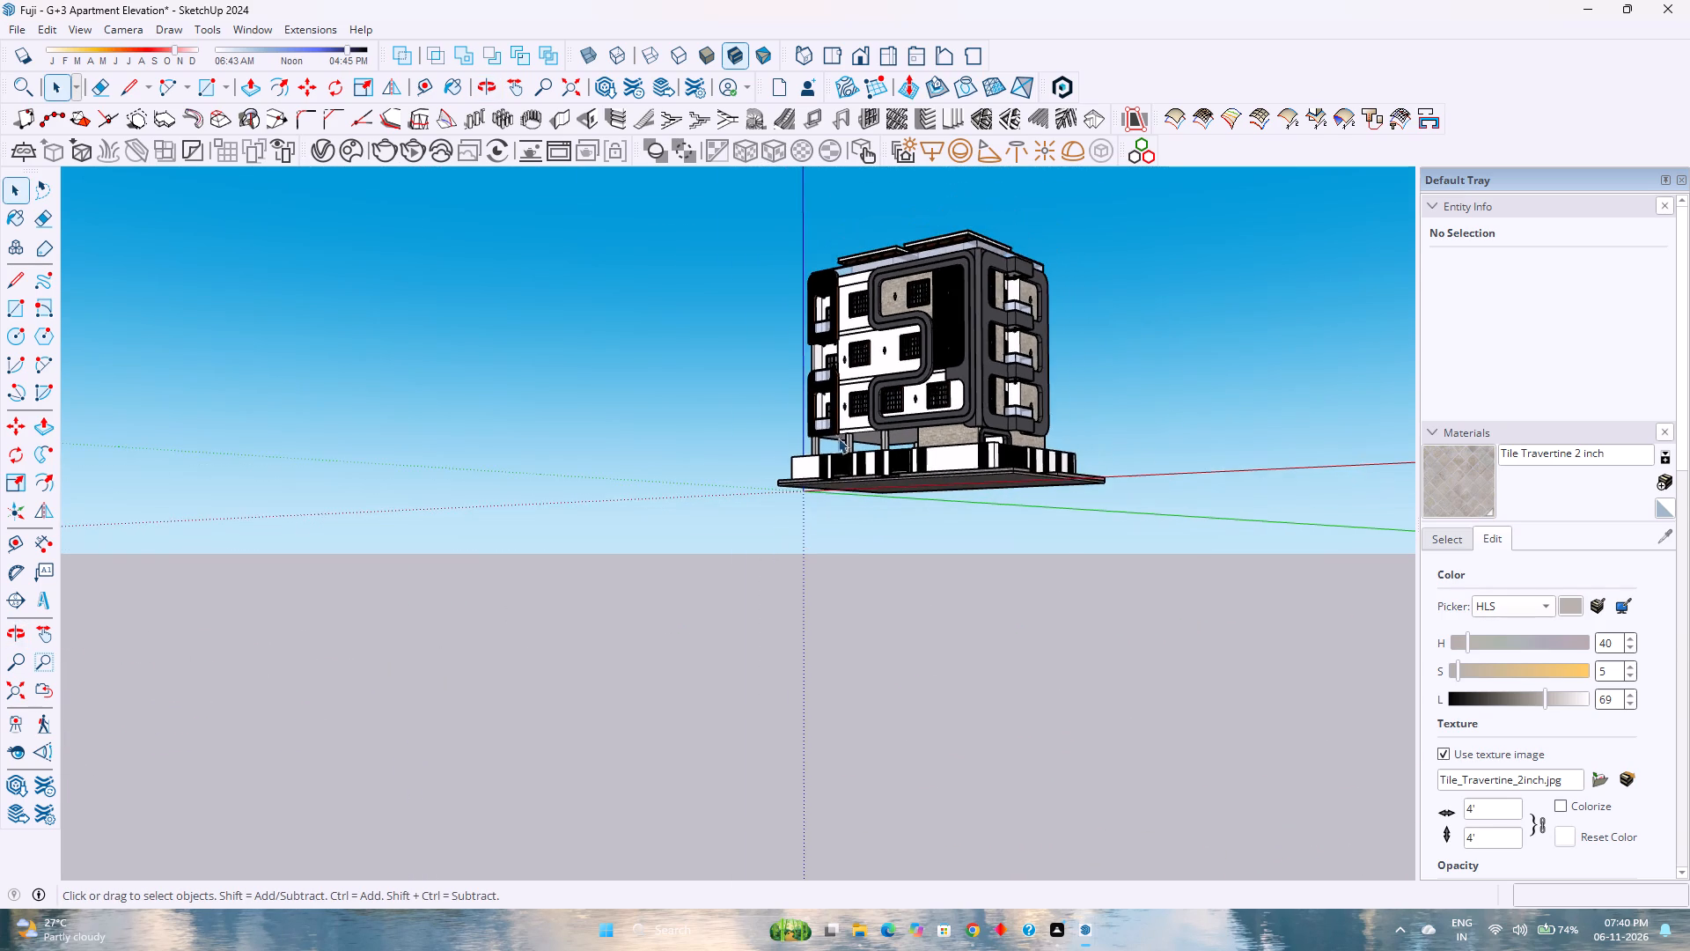
pyautogui.scroll(11, 1094, 290)
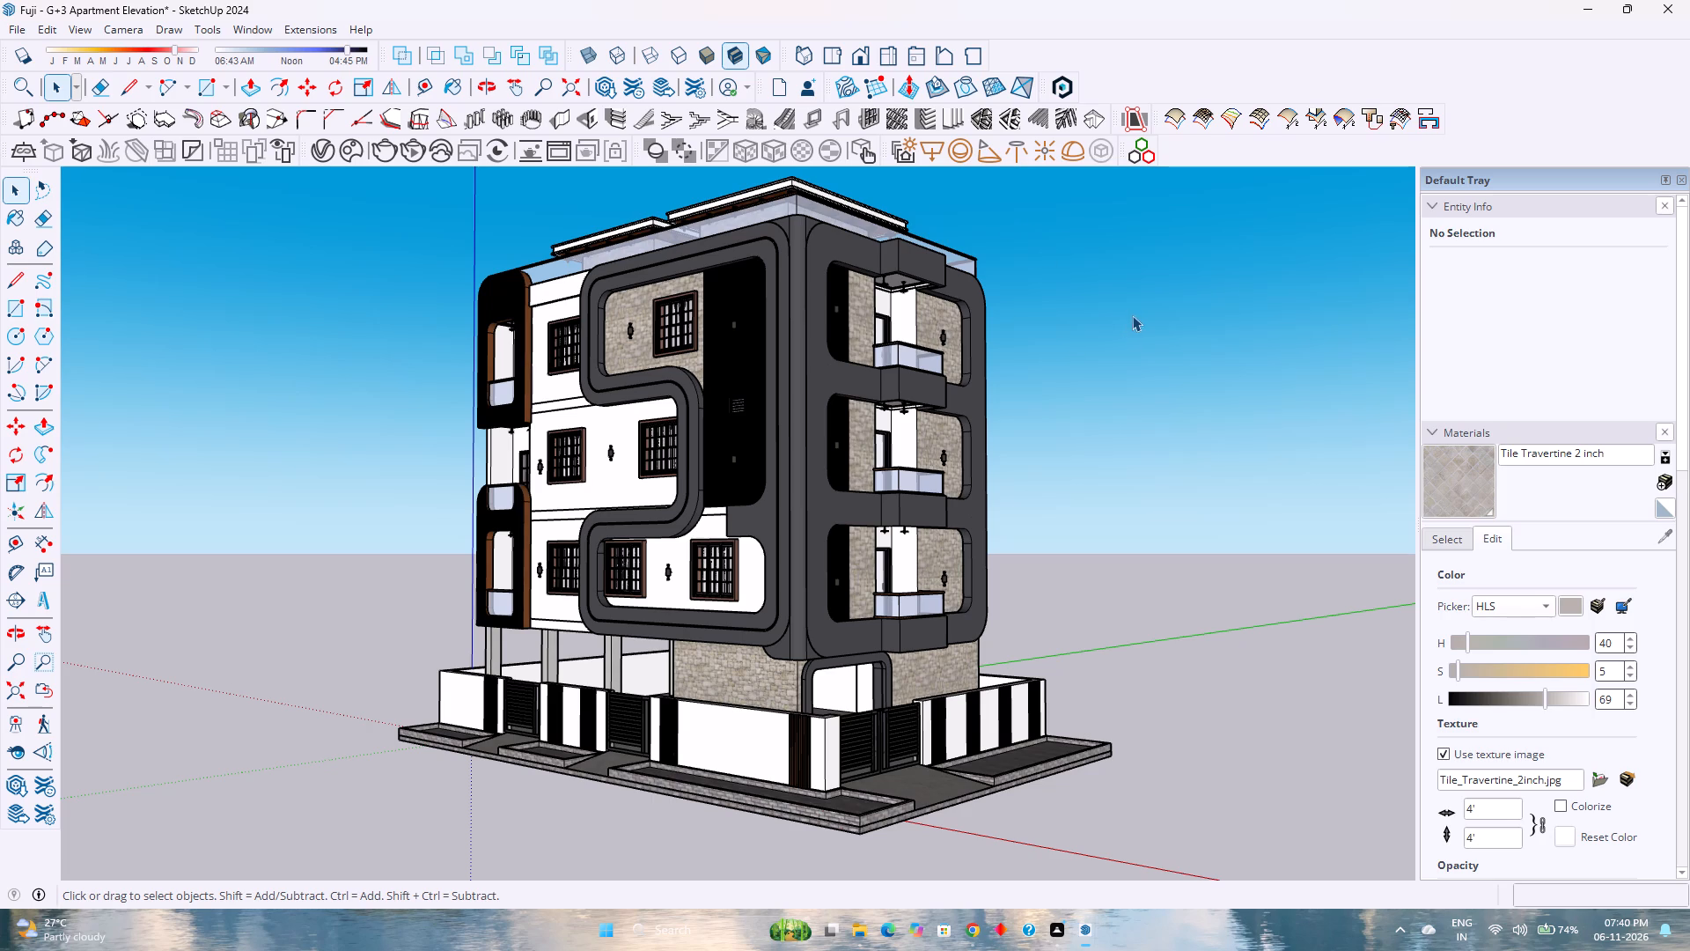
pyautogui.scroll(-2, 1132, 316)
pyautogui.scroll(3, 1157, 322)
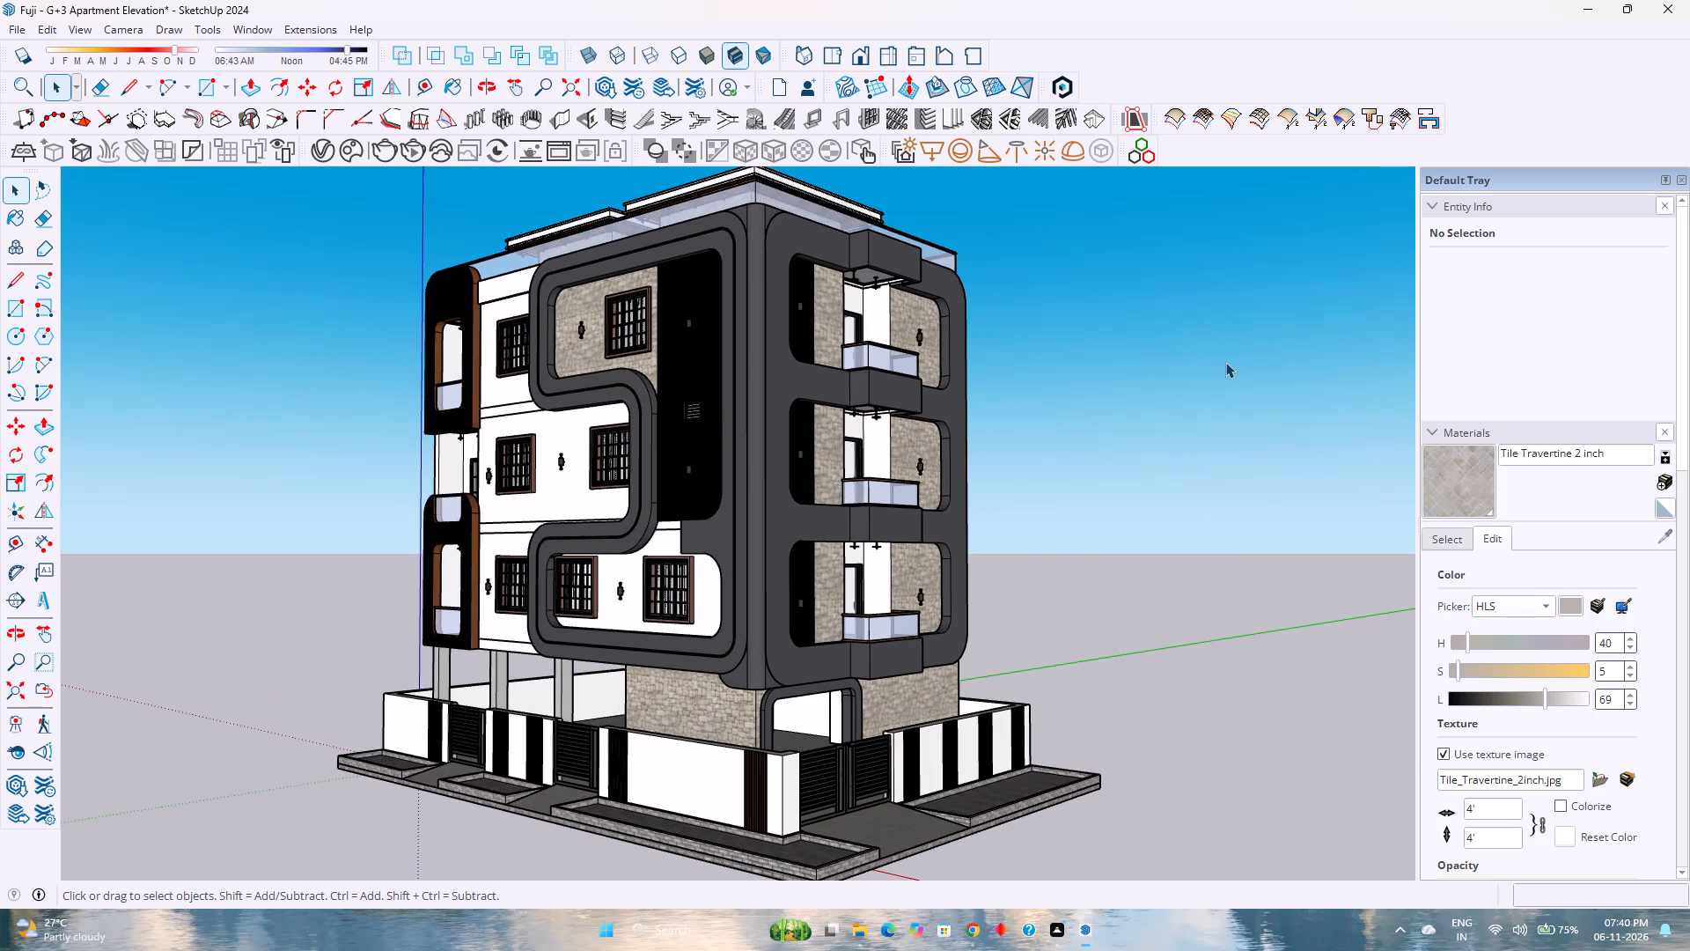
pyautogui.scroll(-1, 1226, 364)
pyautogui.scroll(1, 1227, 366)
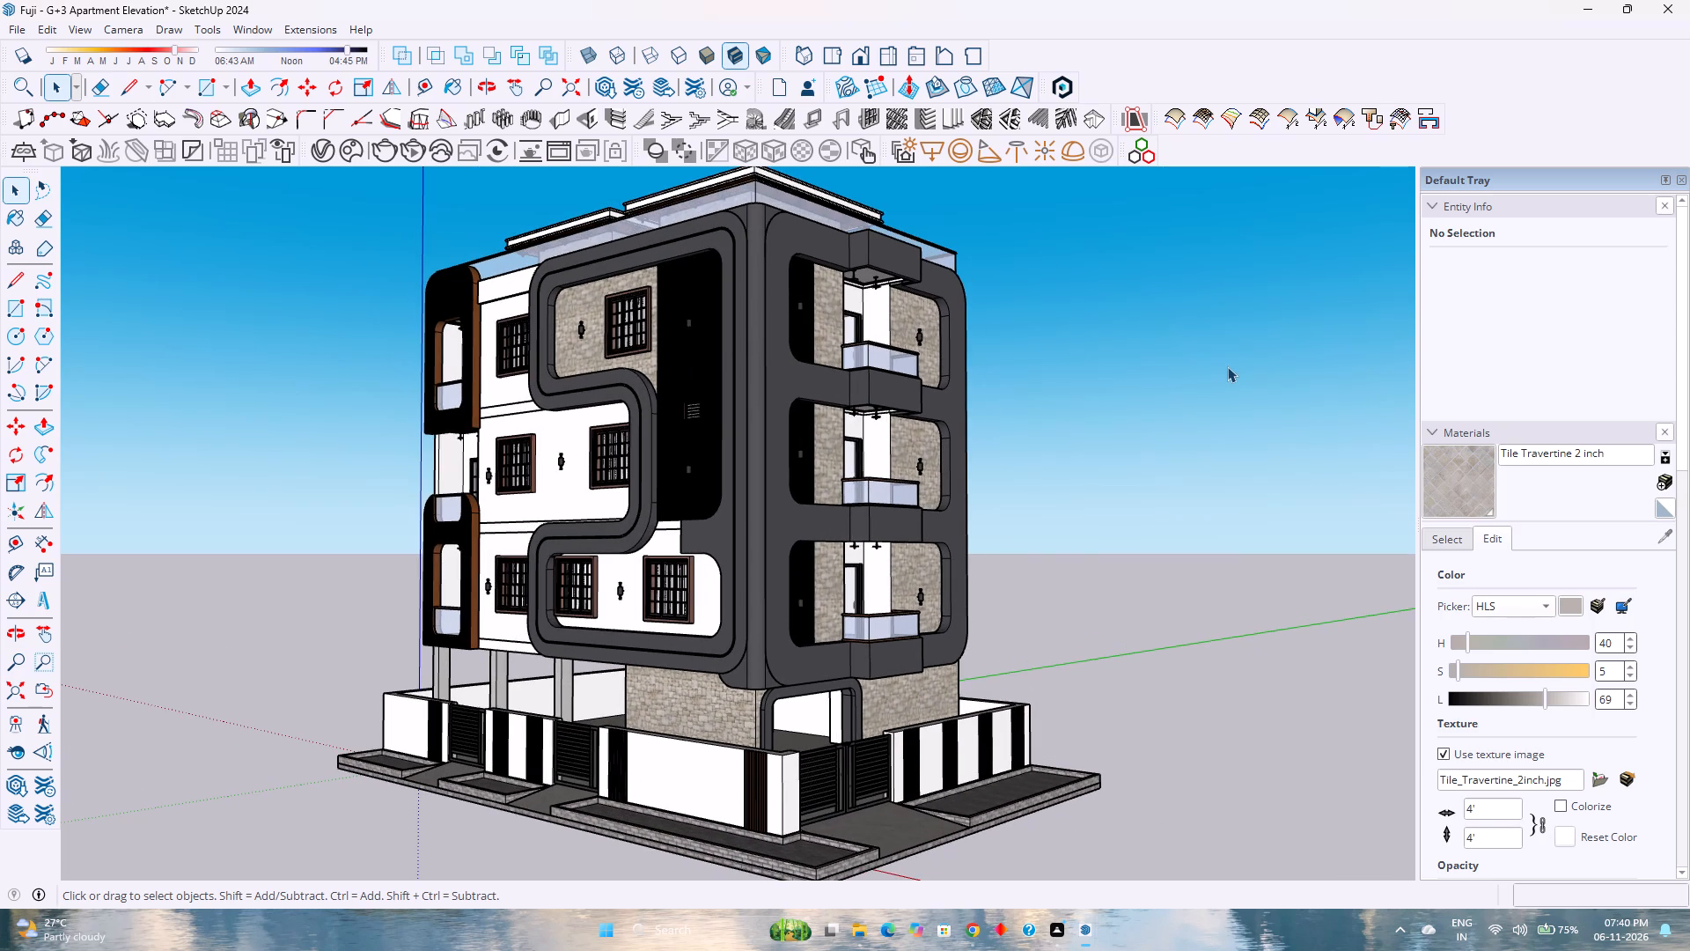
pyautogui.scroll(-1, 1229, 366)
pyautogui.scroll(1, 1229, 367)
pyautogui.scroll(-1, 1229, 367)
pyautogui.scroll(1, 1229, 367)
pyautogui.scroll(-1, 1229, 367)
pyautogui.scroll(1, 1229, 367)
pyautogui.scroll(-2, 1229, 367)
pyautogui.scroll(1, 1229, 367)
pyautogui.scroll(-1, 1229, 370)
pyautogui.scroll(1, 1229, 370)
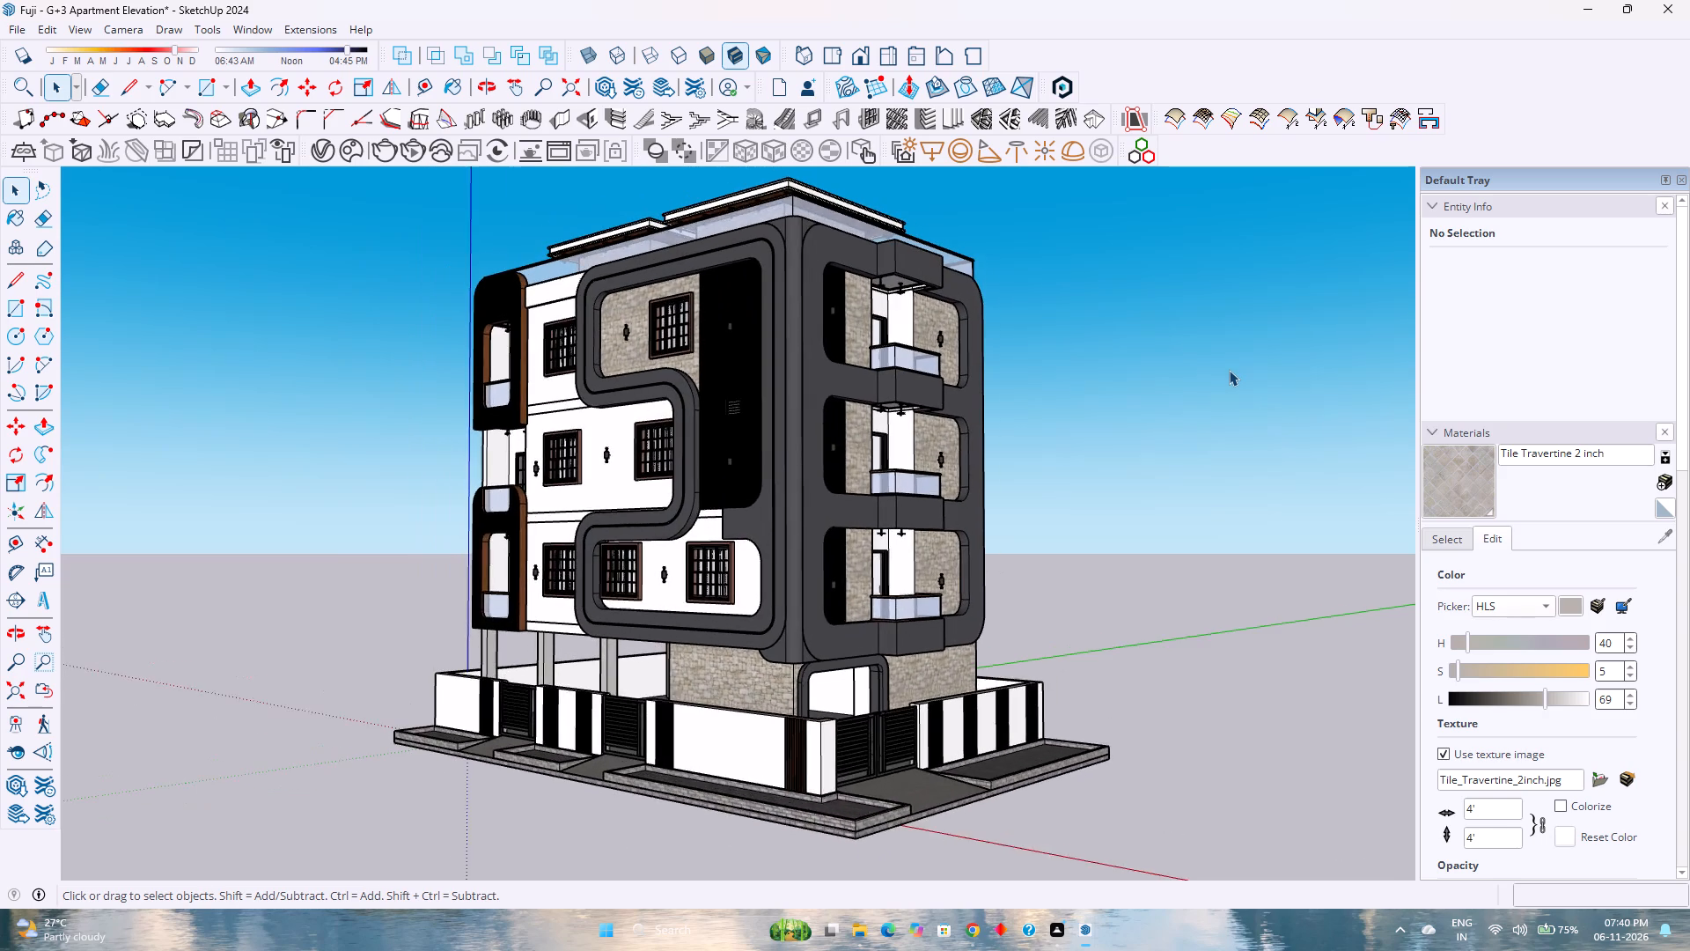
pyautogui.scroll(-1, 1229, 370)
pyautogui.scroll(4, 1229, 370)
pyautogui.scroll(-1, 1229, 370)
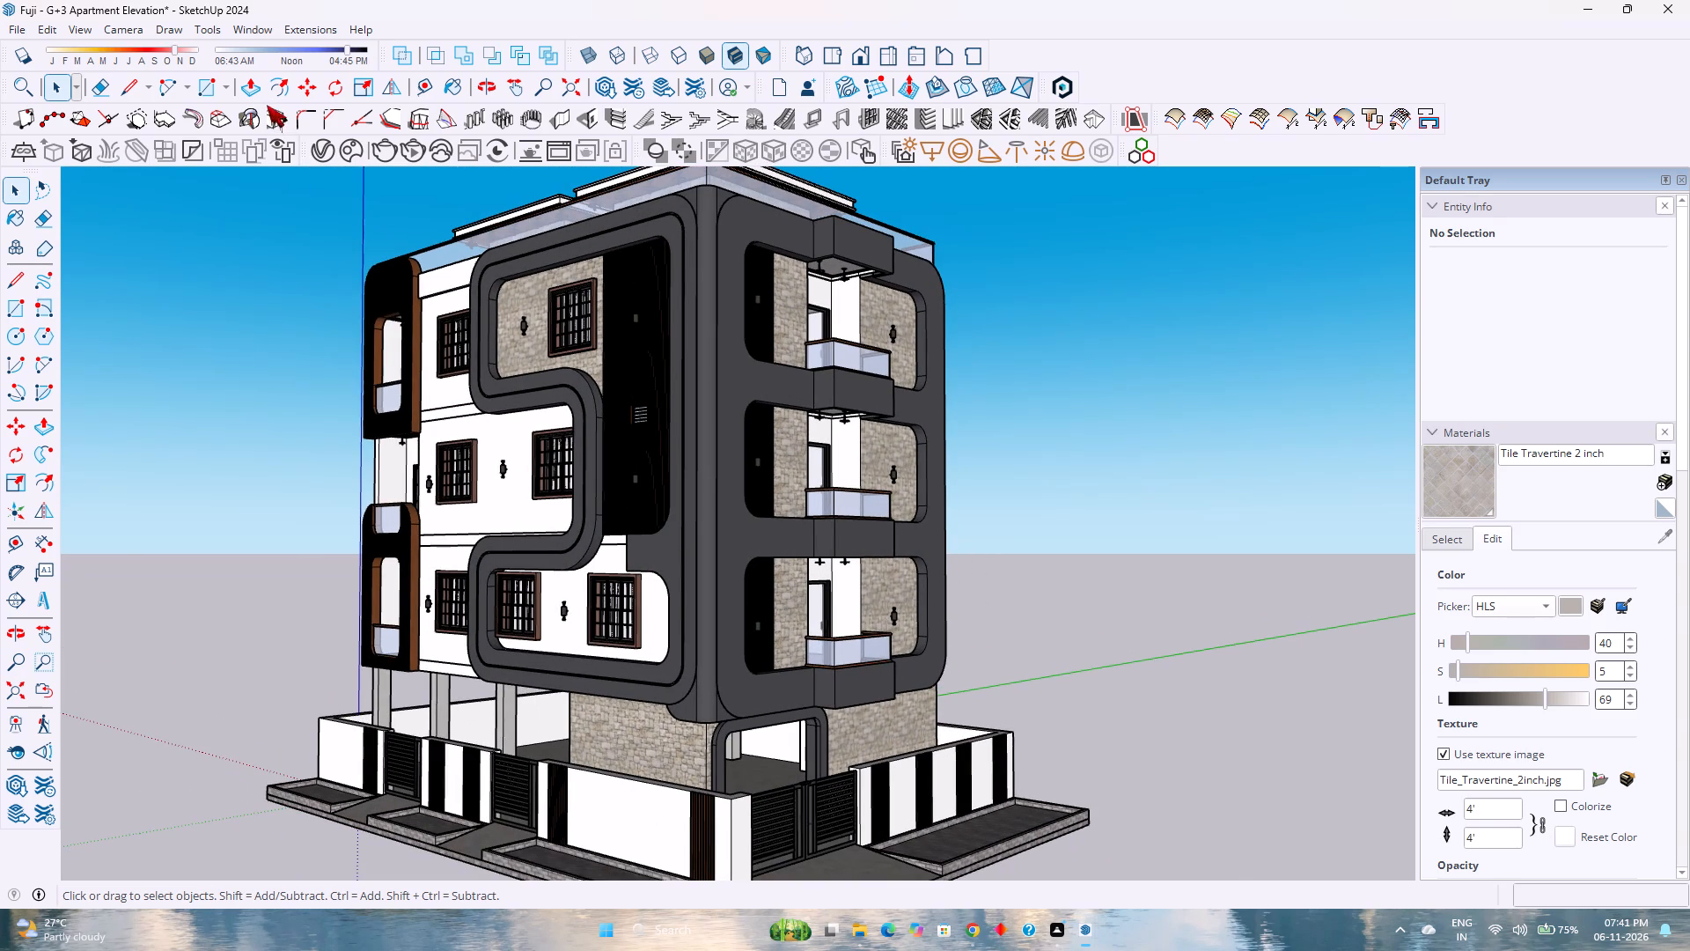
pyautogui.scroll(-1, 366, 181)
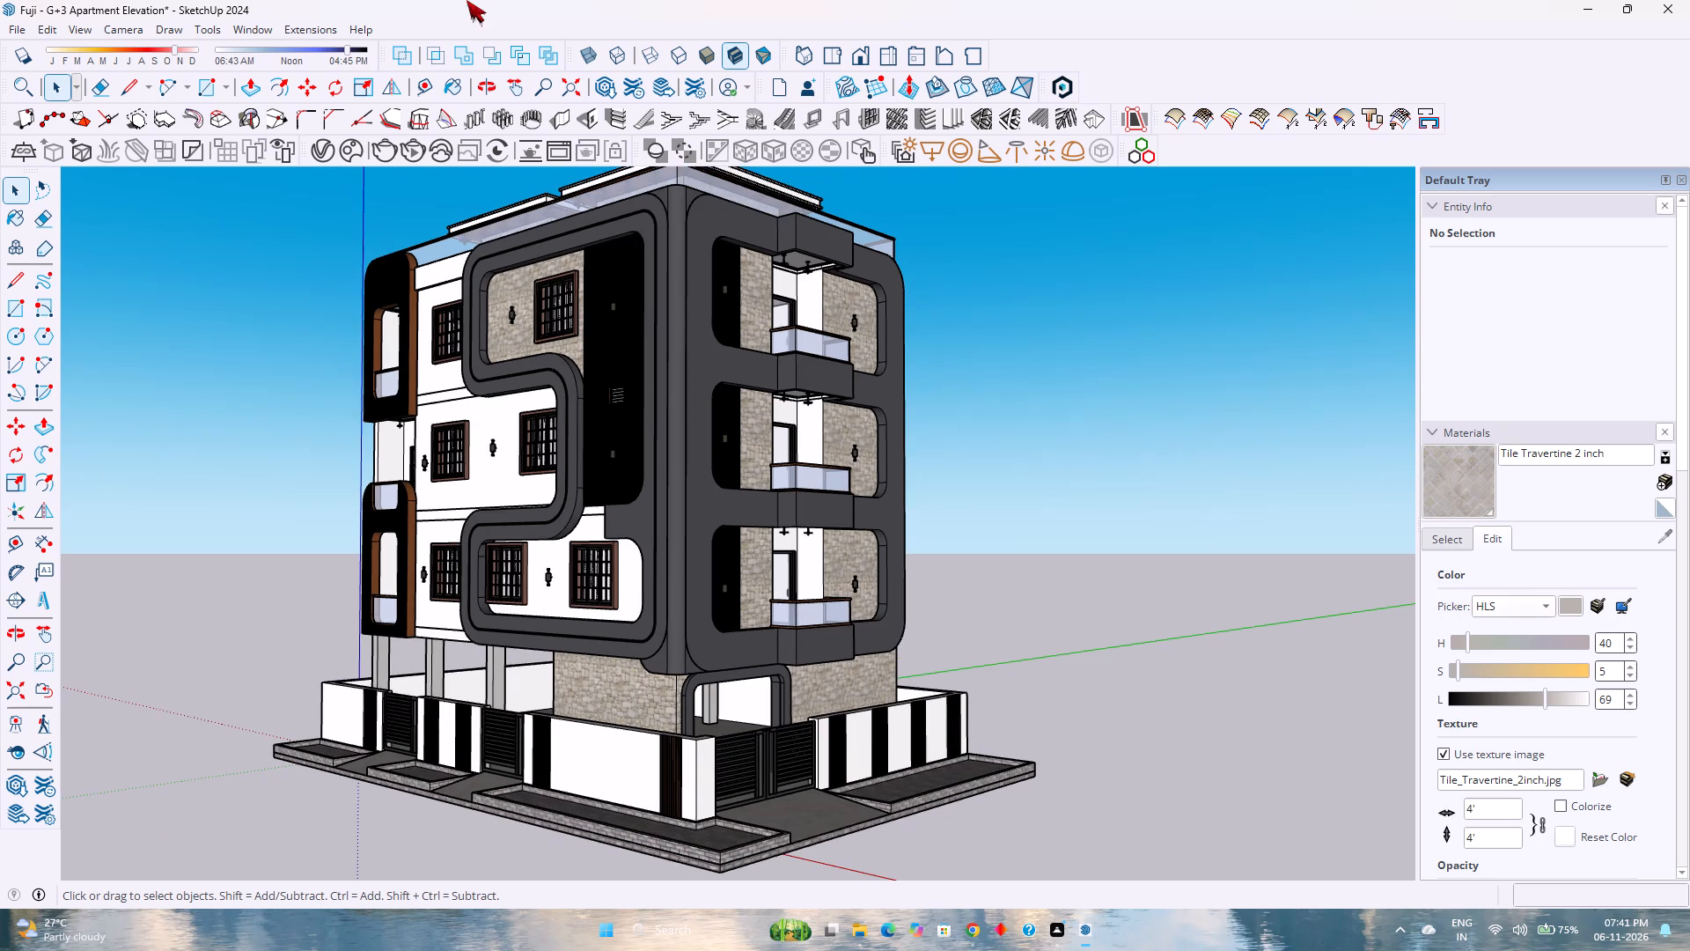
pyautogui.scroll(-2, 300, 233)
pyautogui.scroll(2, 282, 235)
# Examine the whole building from a raised front-corner viewpoint, including the rooftop canopies, glass parapet and compound.
pyautogui.moveTo(282, 235); pyautogui.dragTo(343, 316, button='middle')
pyautogui.middleClick(343, 316)
pyautogui.scroll(-5, 343, 316)
pyautogui.scroll(5, 236, 201)
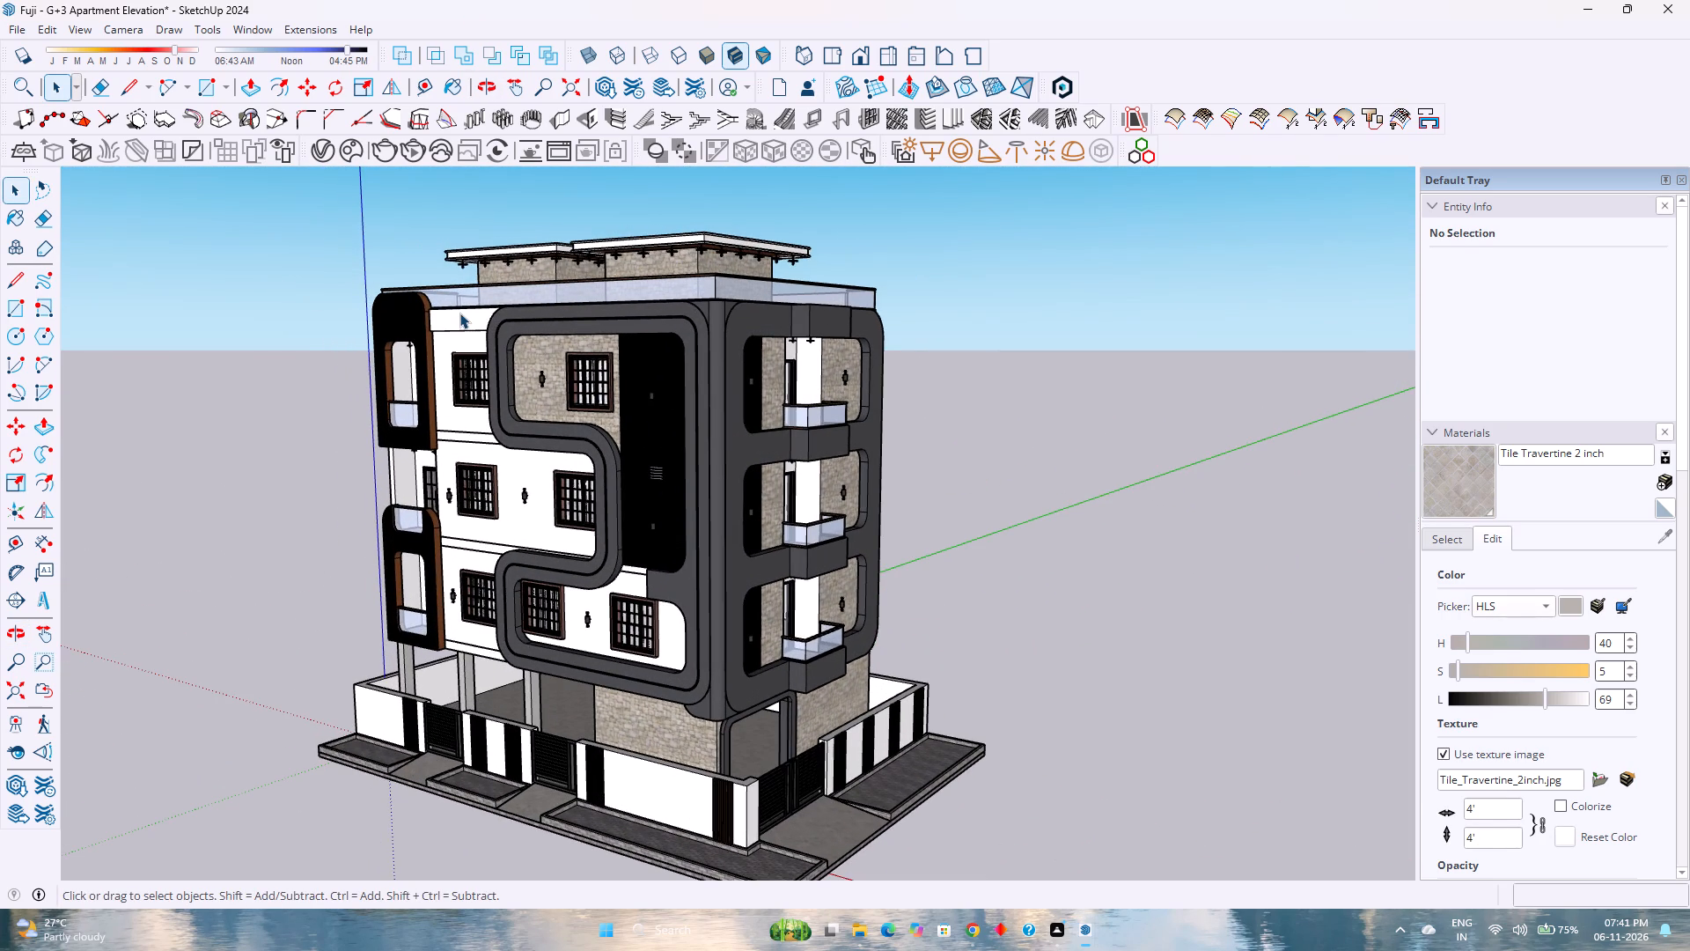
pyautogui.scroll(-3, 521, 369)
pyautogui.scroll(3, 521, 369)
pyautogui.scroll(-3, 521, 369)
pyautogui.scroll(3, 521, 369)
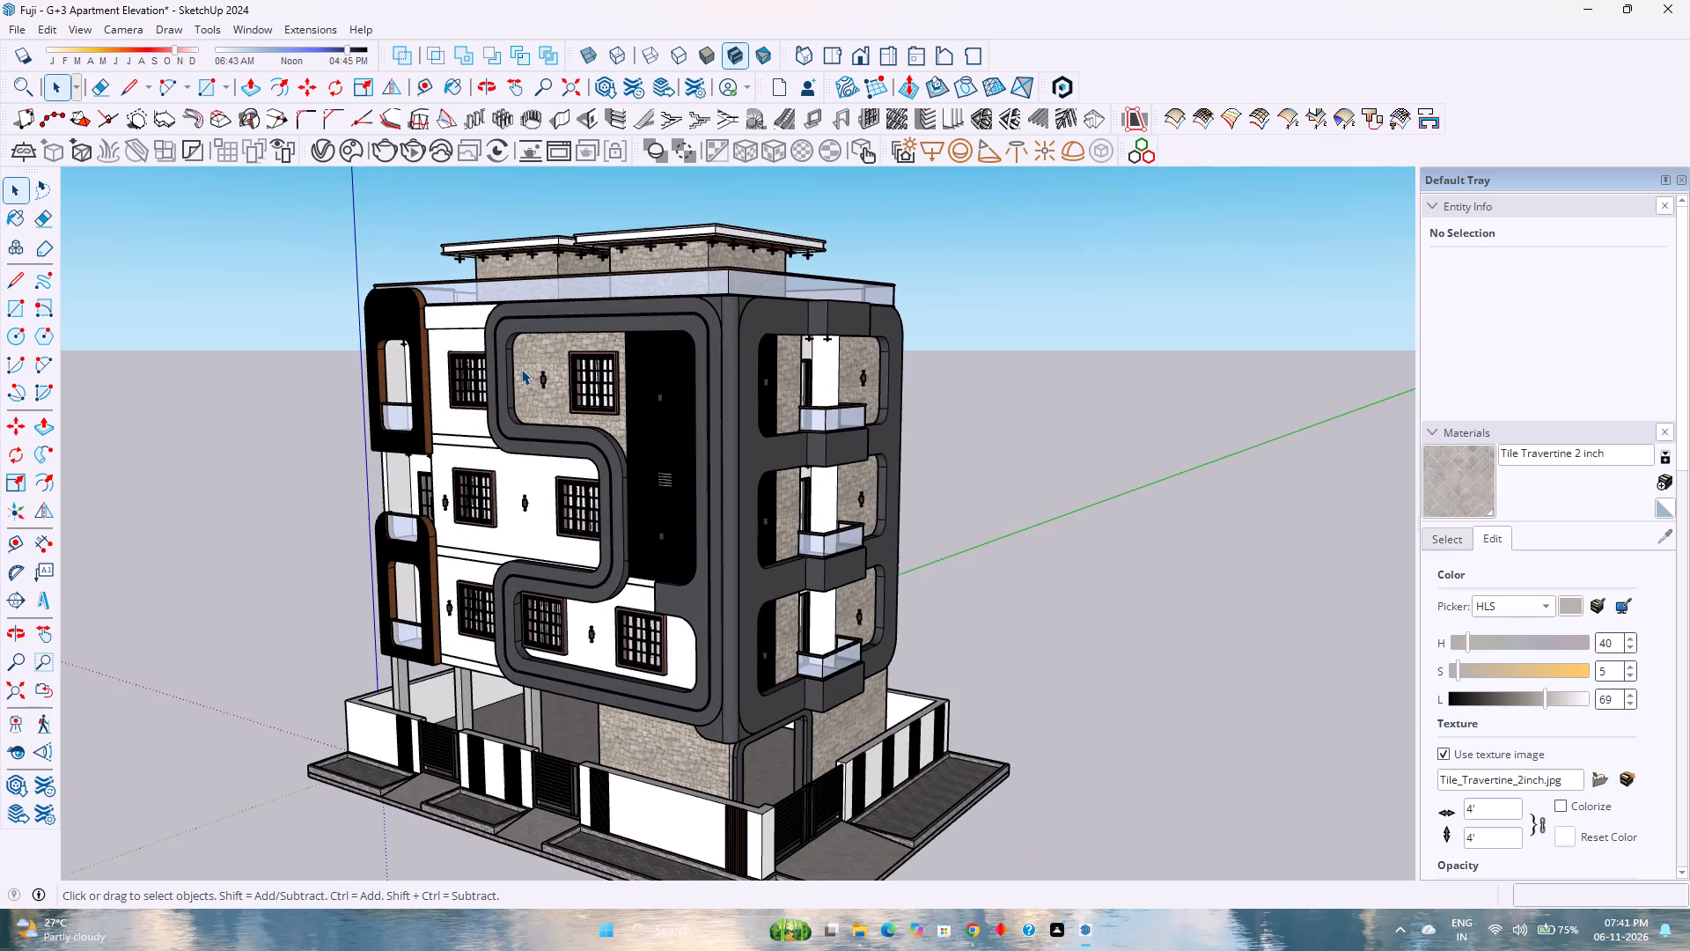
pyautogui.scroll(-2, 521, 369)
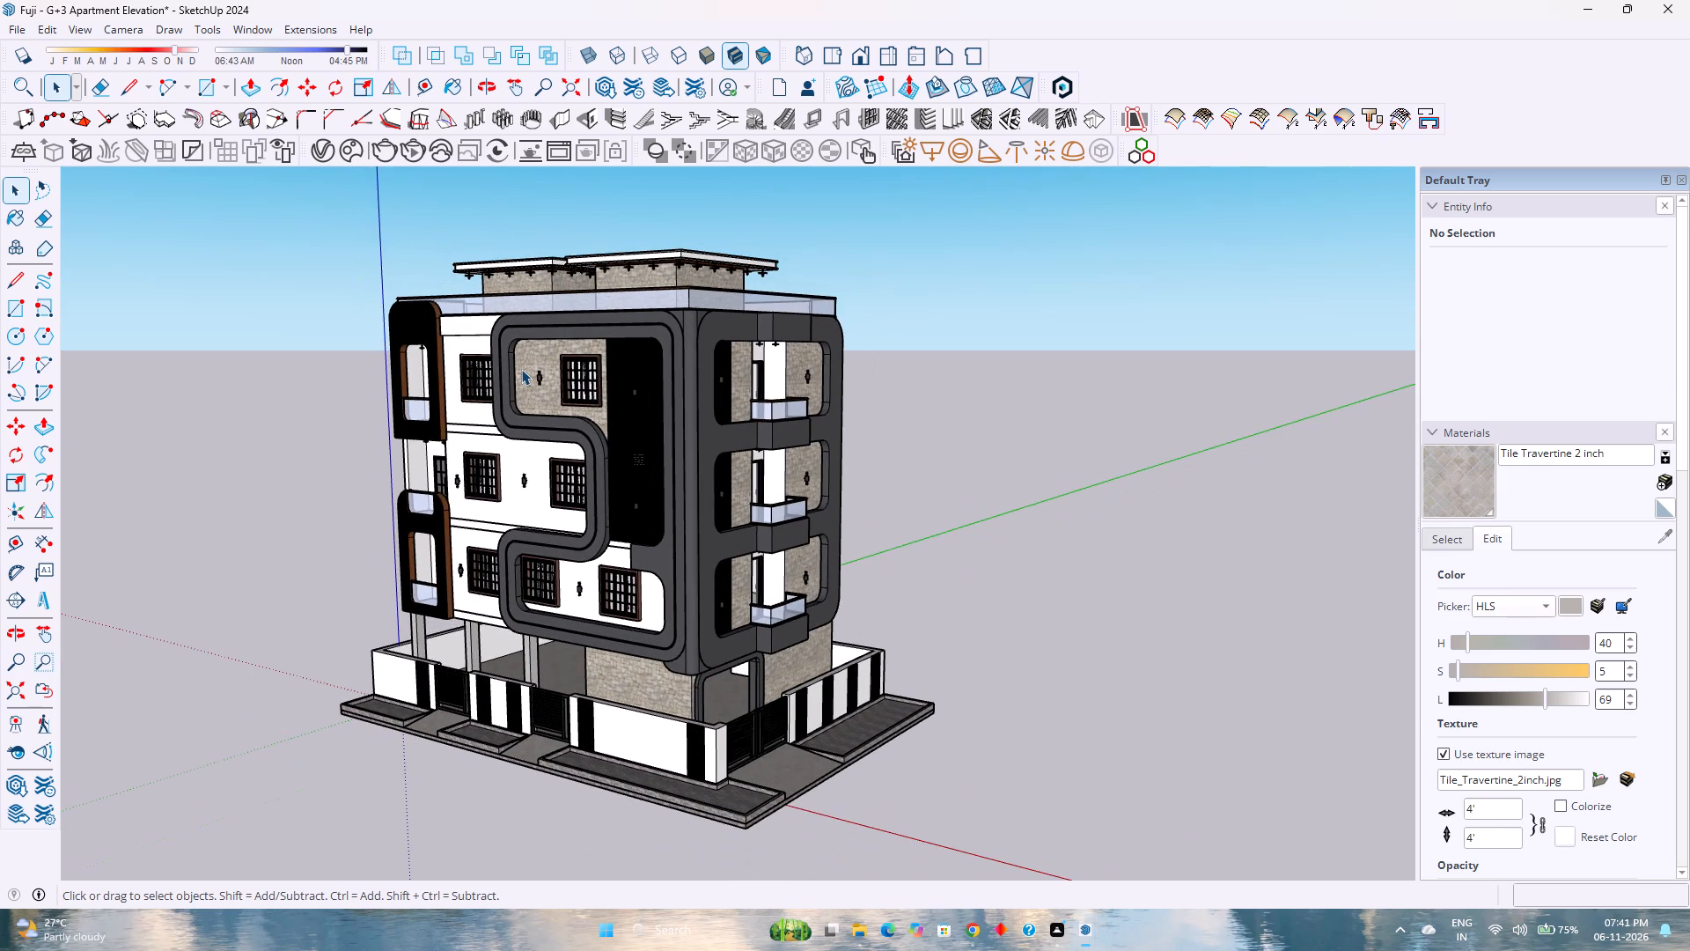
pyautogui.scroll(-2, 521, 369)
pyautogui.scroll(1, 521, 369)
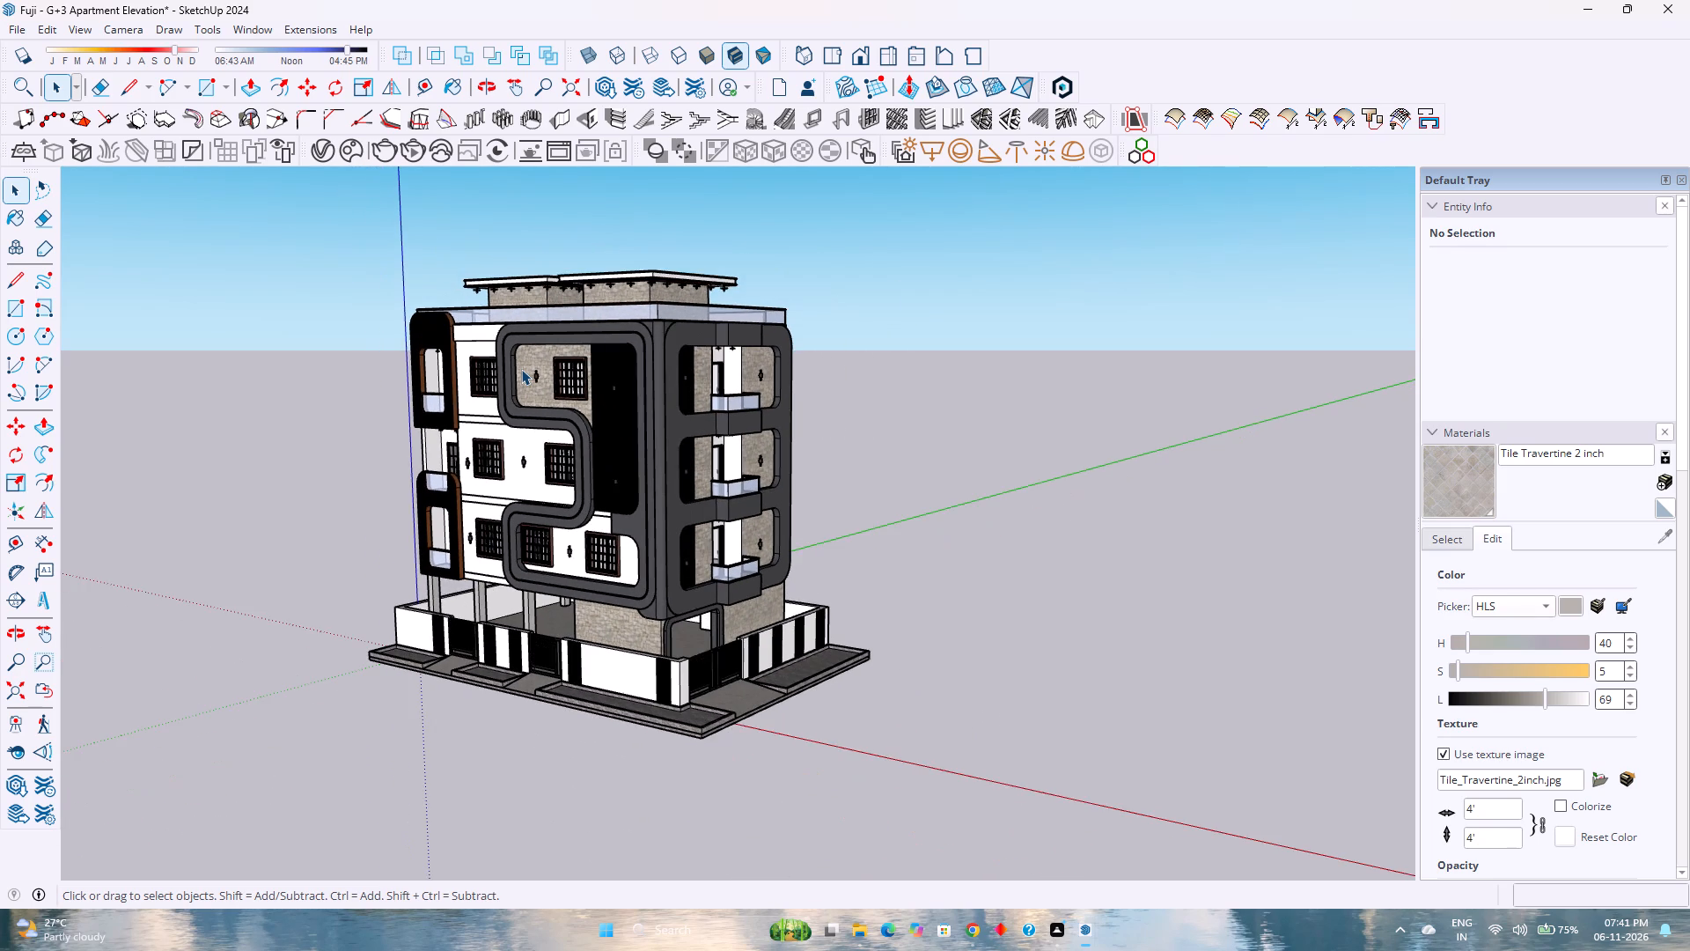
pyautogui.scroll(-1, 521, 369)
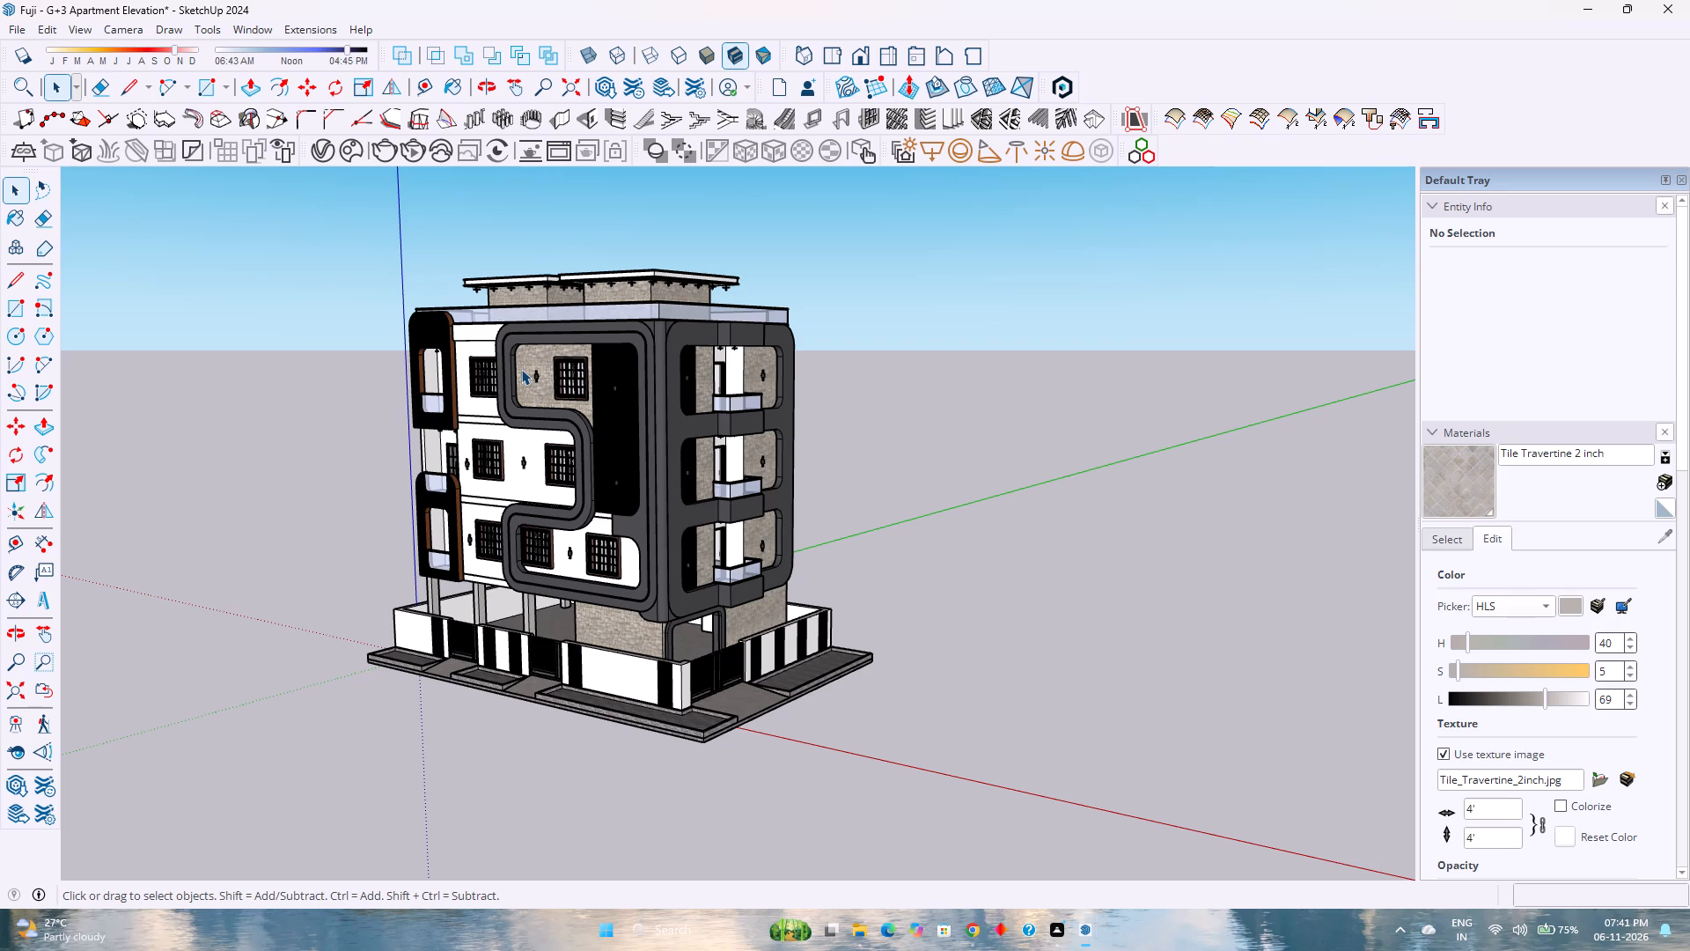
pyautogui.scroll(-1, 521, 369)
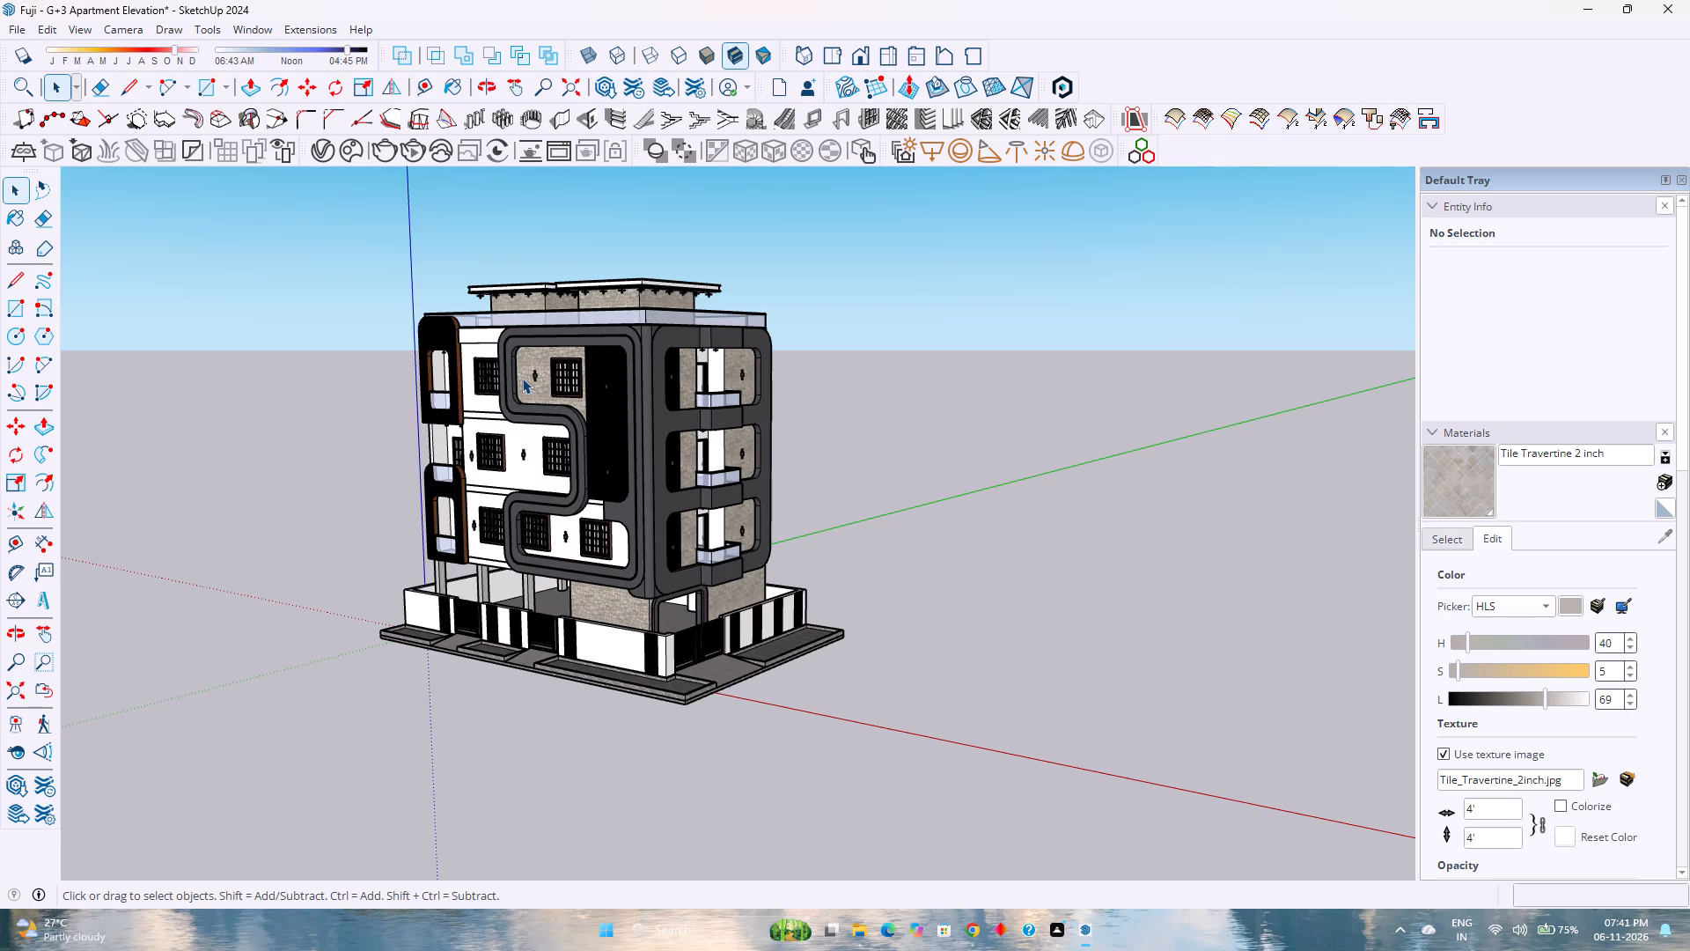
pyautogui.scroll(-2, 522, 378)
pyautogui.scroll(4, 347, 317)
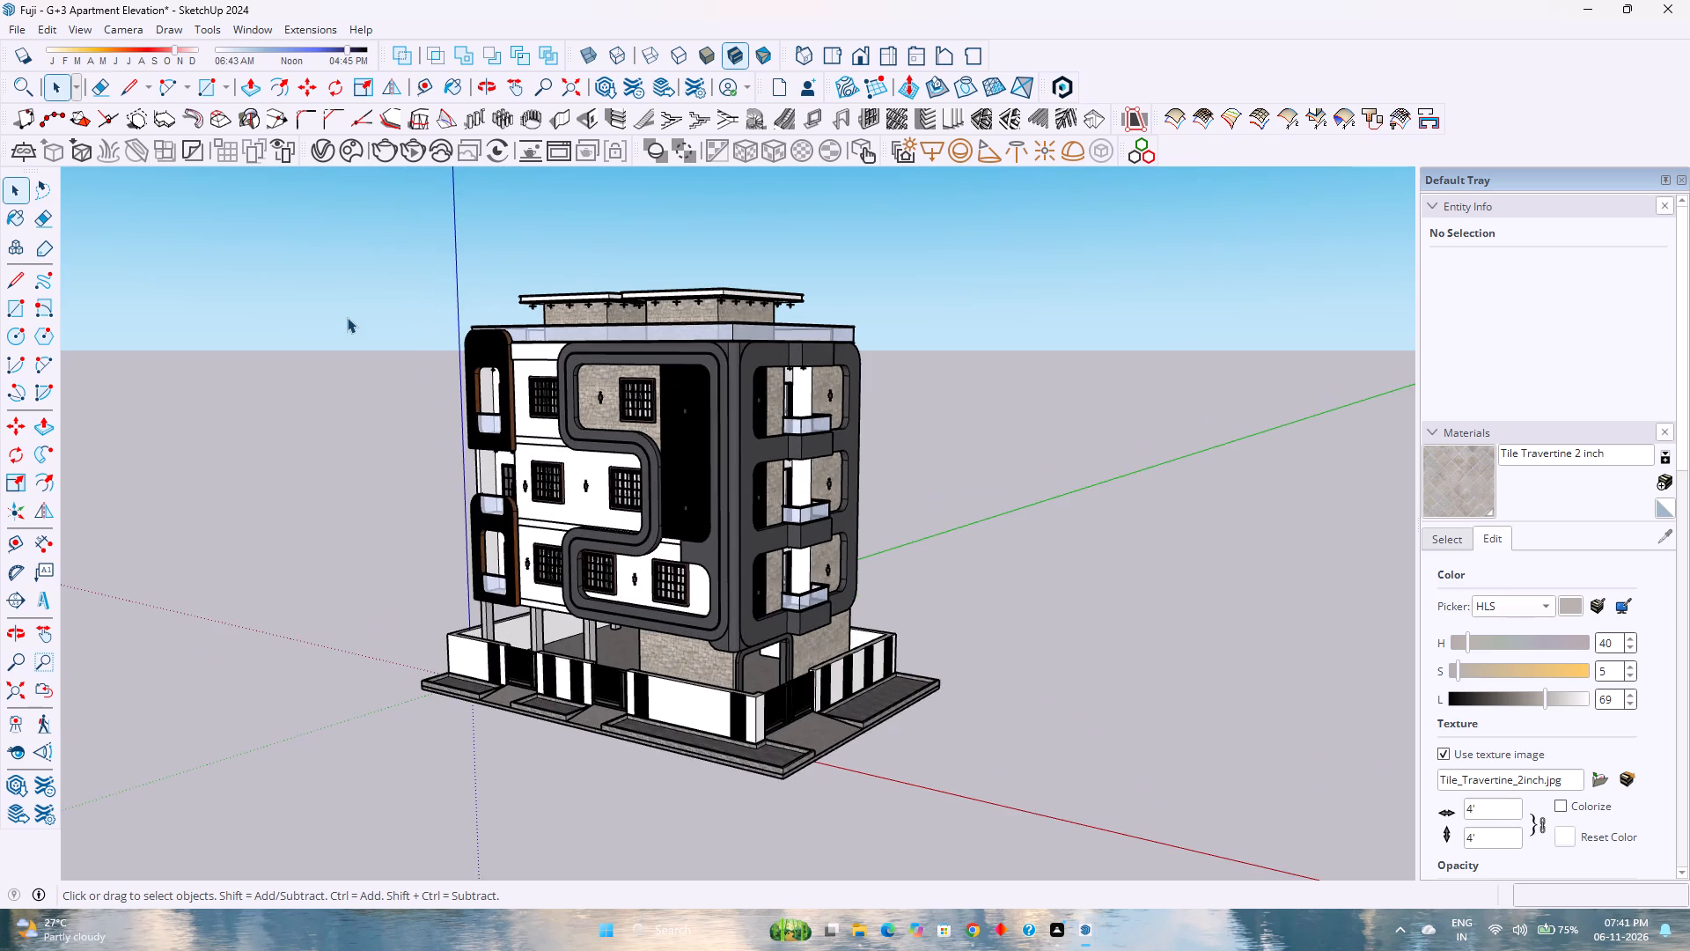
# Examine the whole building from the front corner, lowering the viewpoint towards ground level to see both street facades.
pyautogui.scroll(2, 346, 328)
pyautogui.scroll(-1, 356, 343)
pyautogui.moveTo(350, 343); pyautogui.dragTo(360, 293, button='middle')
pyautogui.middleClick(360, 293)
pyautogui.middleClick(360, 293)
pyautogui.scroll(-2, 361, 293)
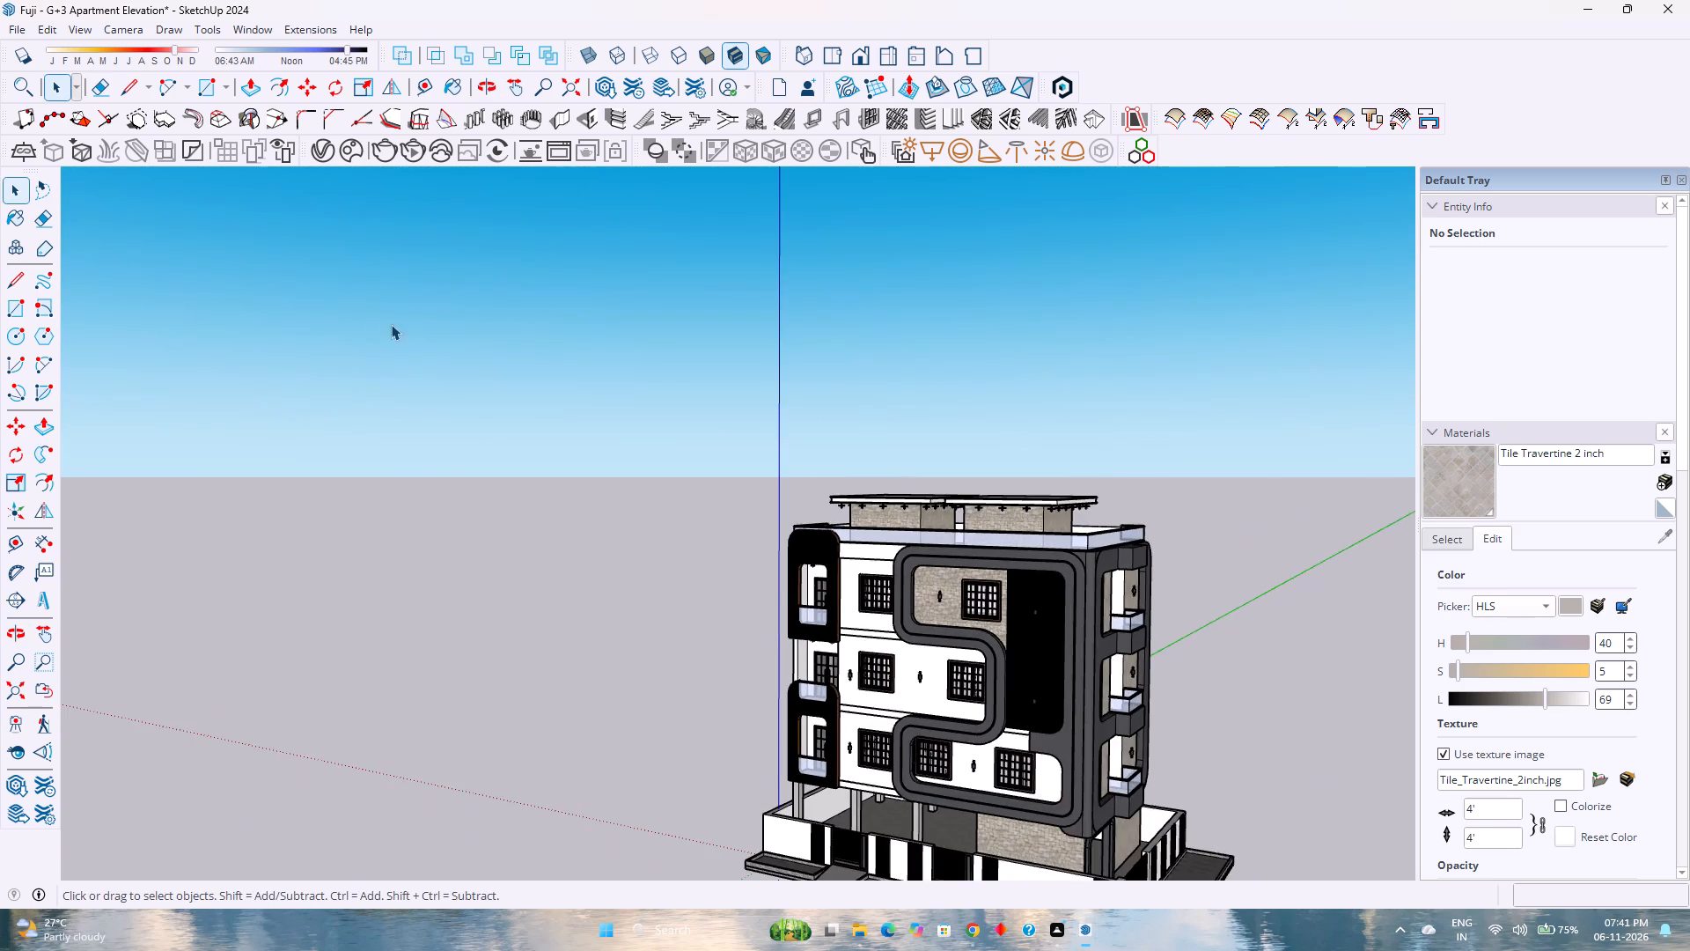
pyautogui.scroll(-5, 489, 373)
pyautogui.scroll(2, 1063, 633)
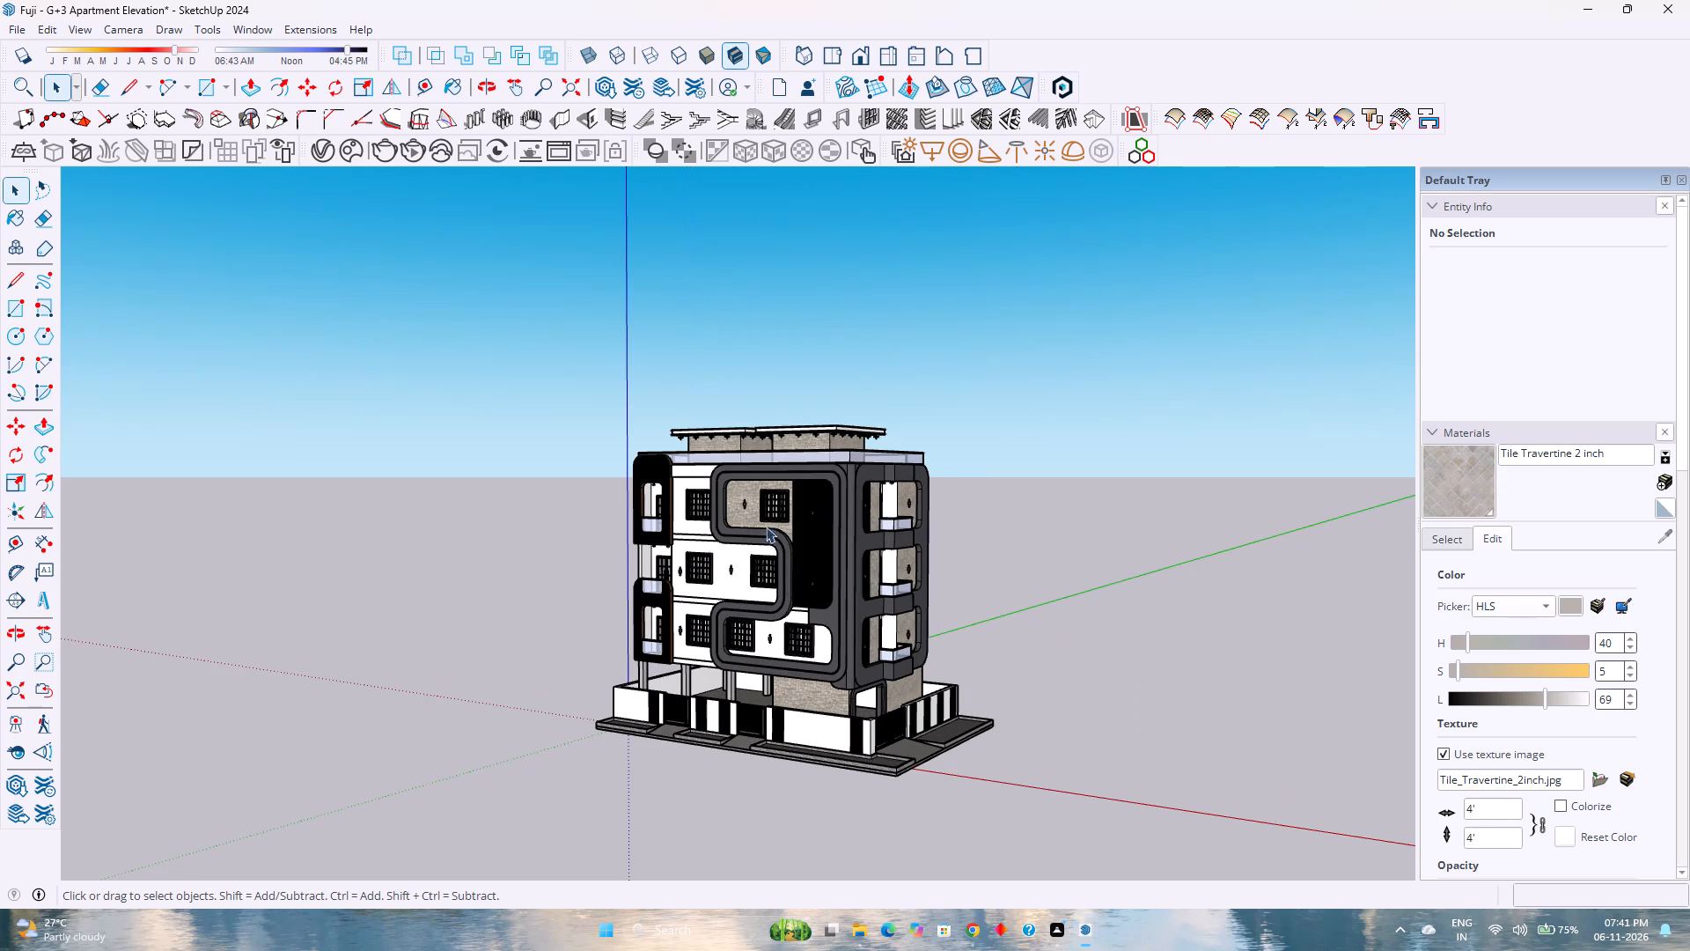
pyautogui.scroll(2, 756, 522)
pyautogui.scroll(-5, 756, 522)
pyautogui.scroll(3, 847, 744)
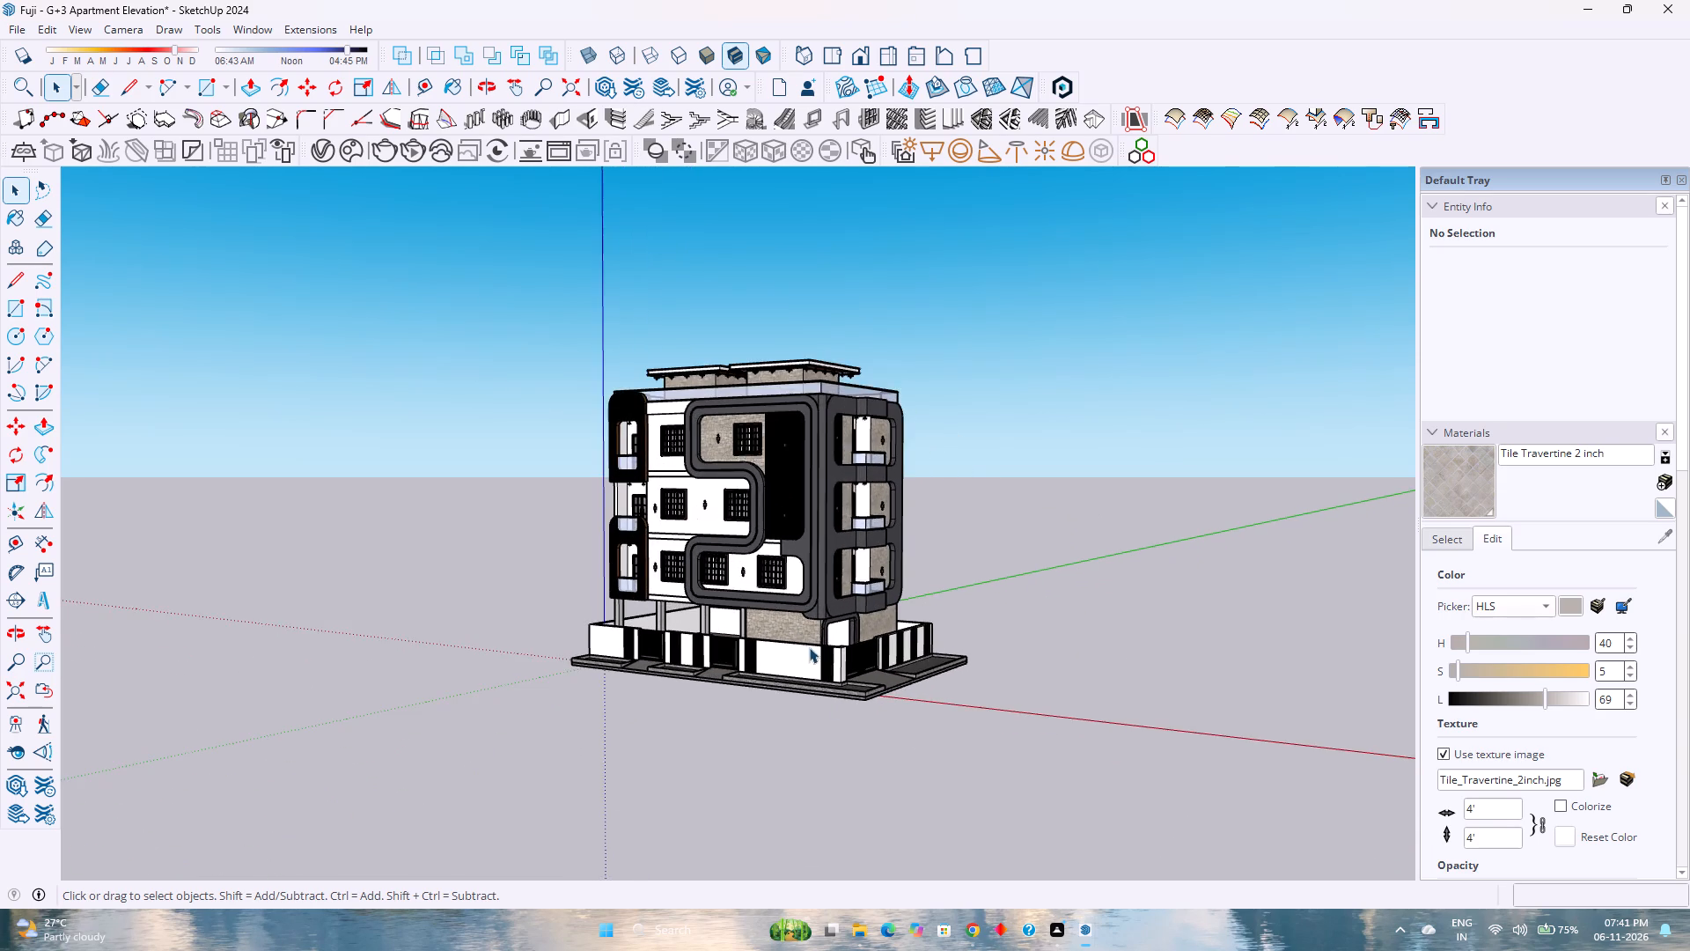
pyautogui.scroll(4, 791, 625)
pyautogui.moveTo(750, 593); pyautogui.dragTo(710, 534, button='middle')
pyautogui.middleClick(710, 534)
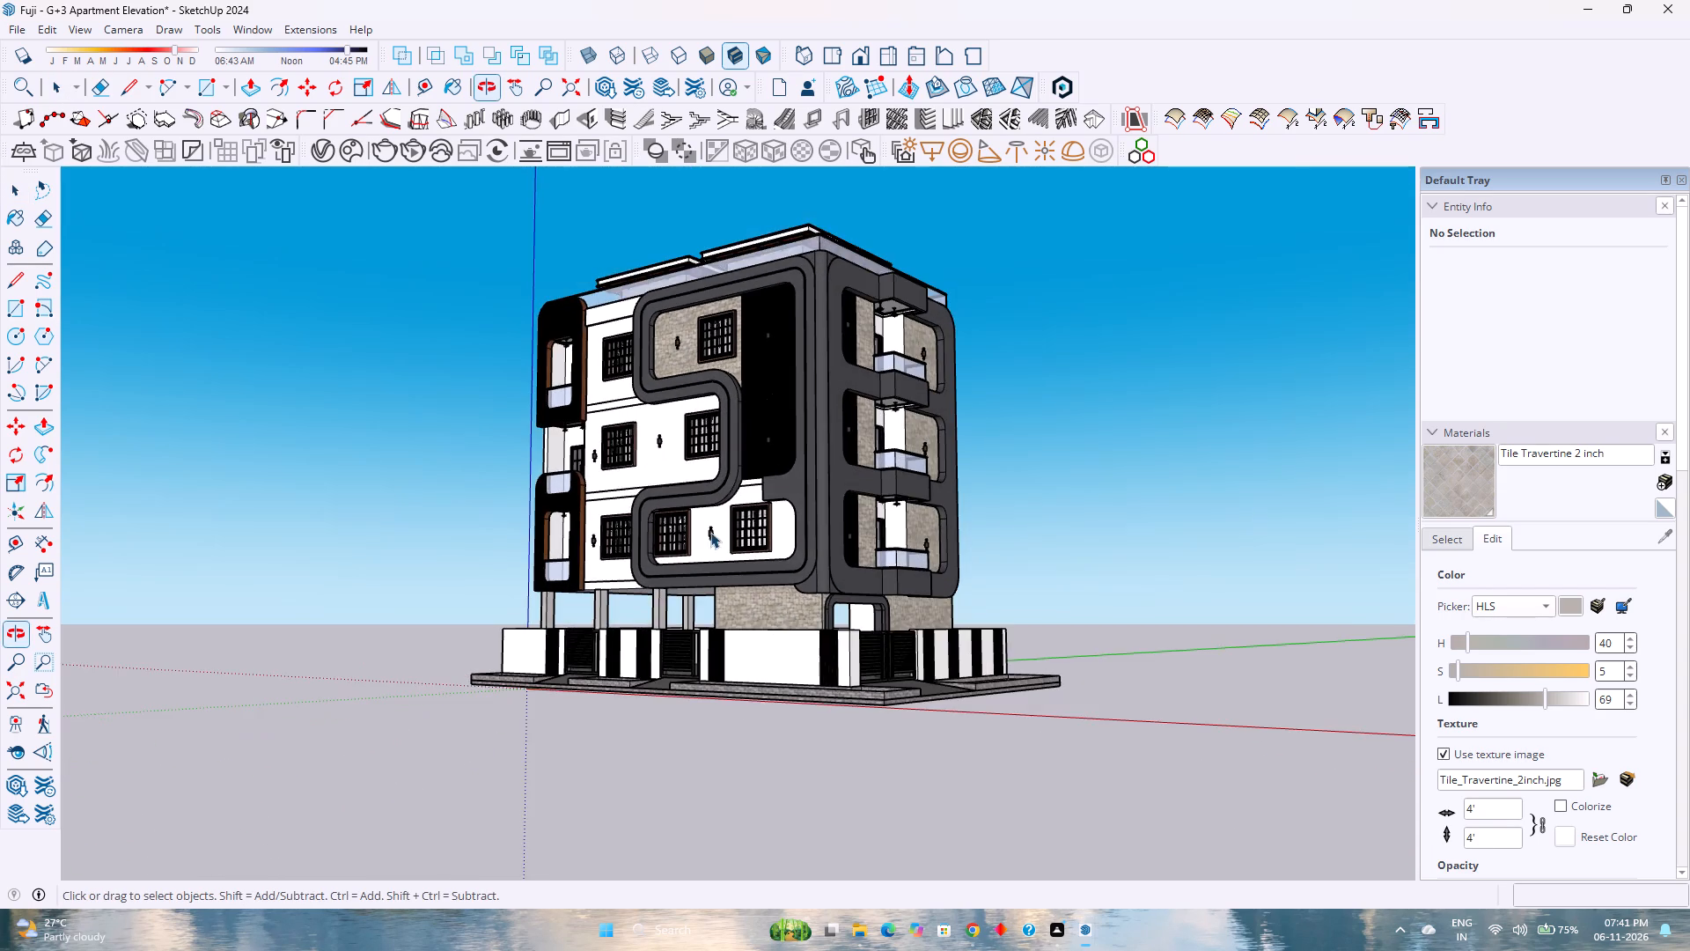
pyautogui.scroll(-3, 710, 526)
pyautogui.scroll(3, 716, 312)
pyautogui.scroll(2, 744, 379)
pyautogui.scroll(-3, 744, 379)
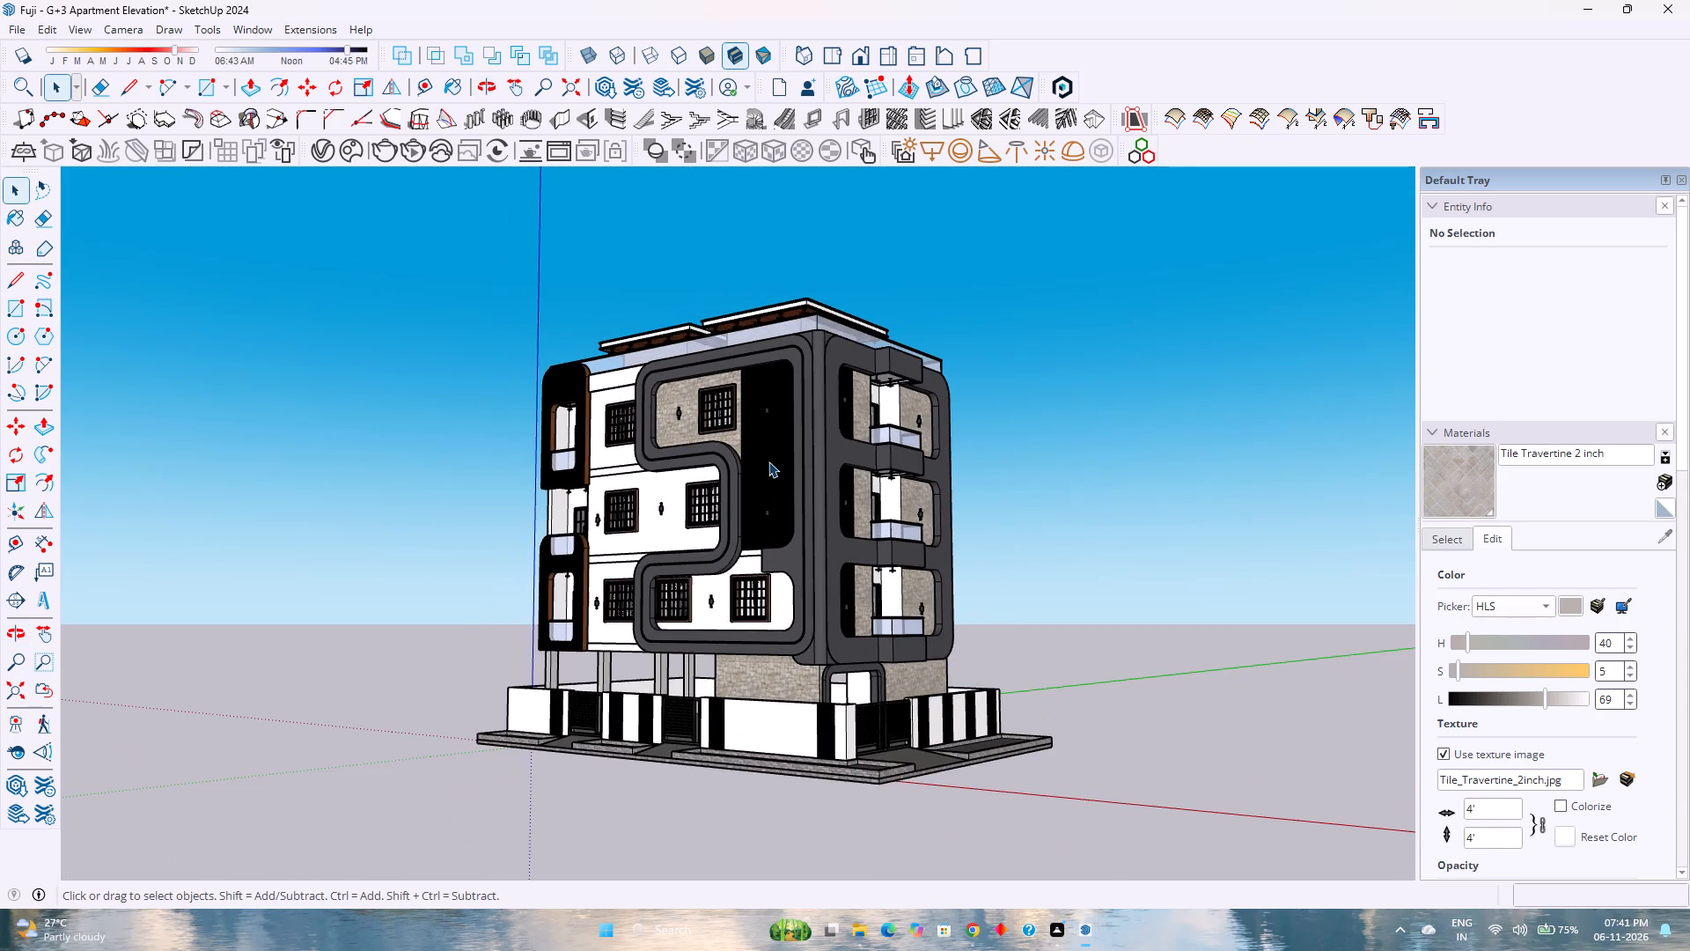
pyautogui.moveTo(768, 461); pyautogui.dragTo(742, 431, button='middle')
pyautogui.middleClick(742, 430)
pyautogui.scroll(-3, 769, 560)
pyautogui.scroll(5, 749, 506)
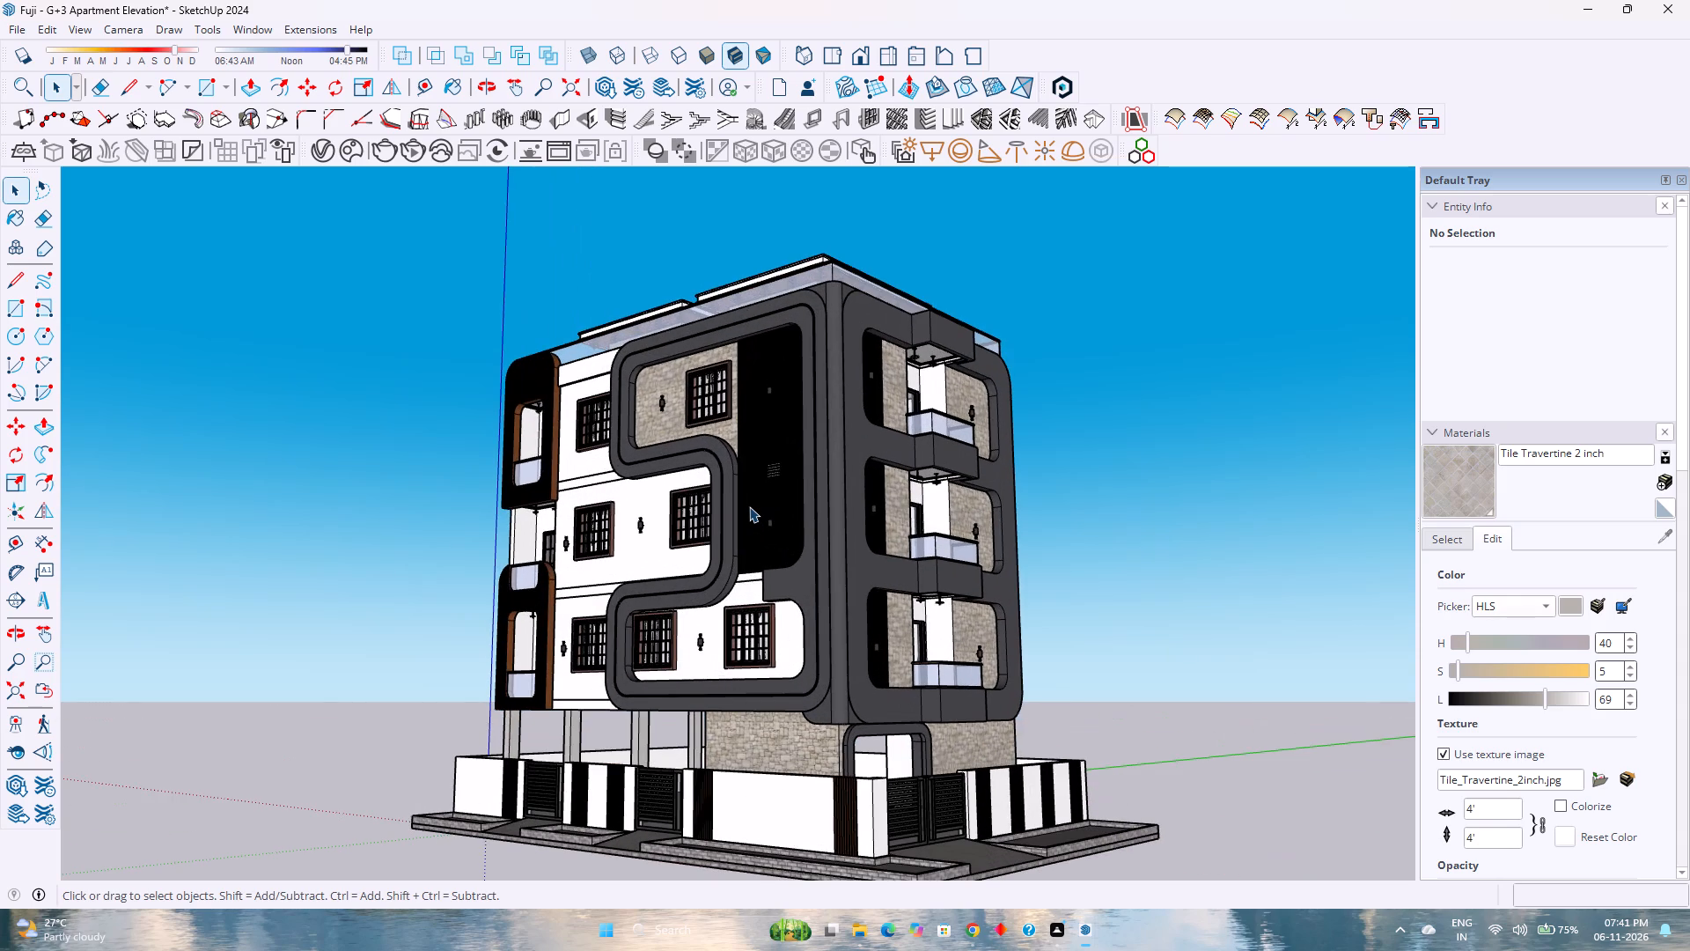
# Examine the building and its plinth from a very low viewpoint, then from slightly above ground level at the front corner.
pyautogui.scroll(-3, 749, 506)
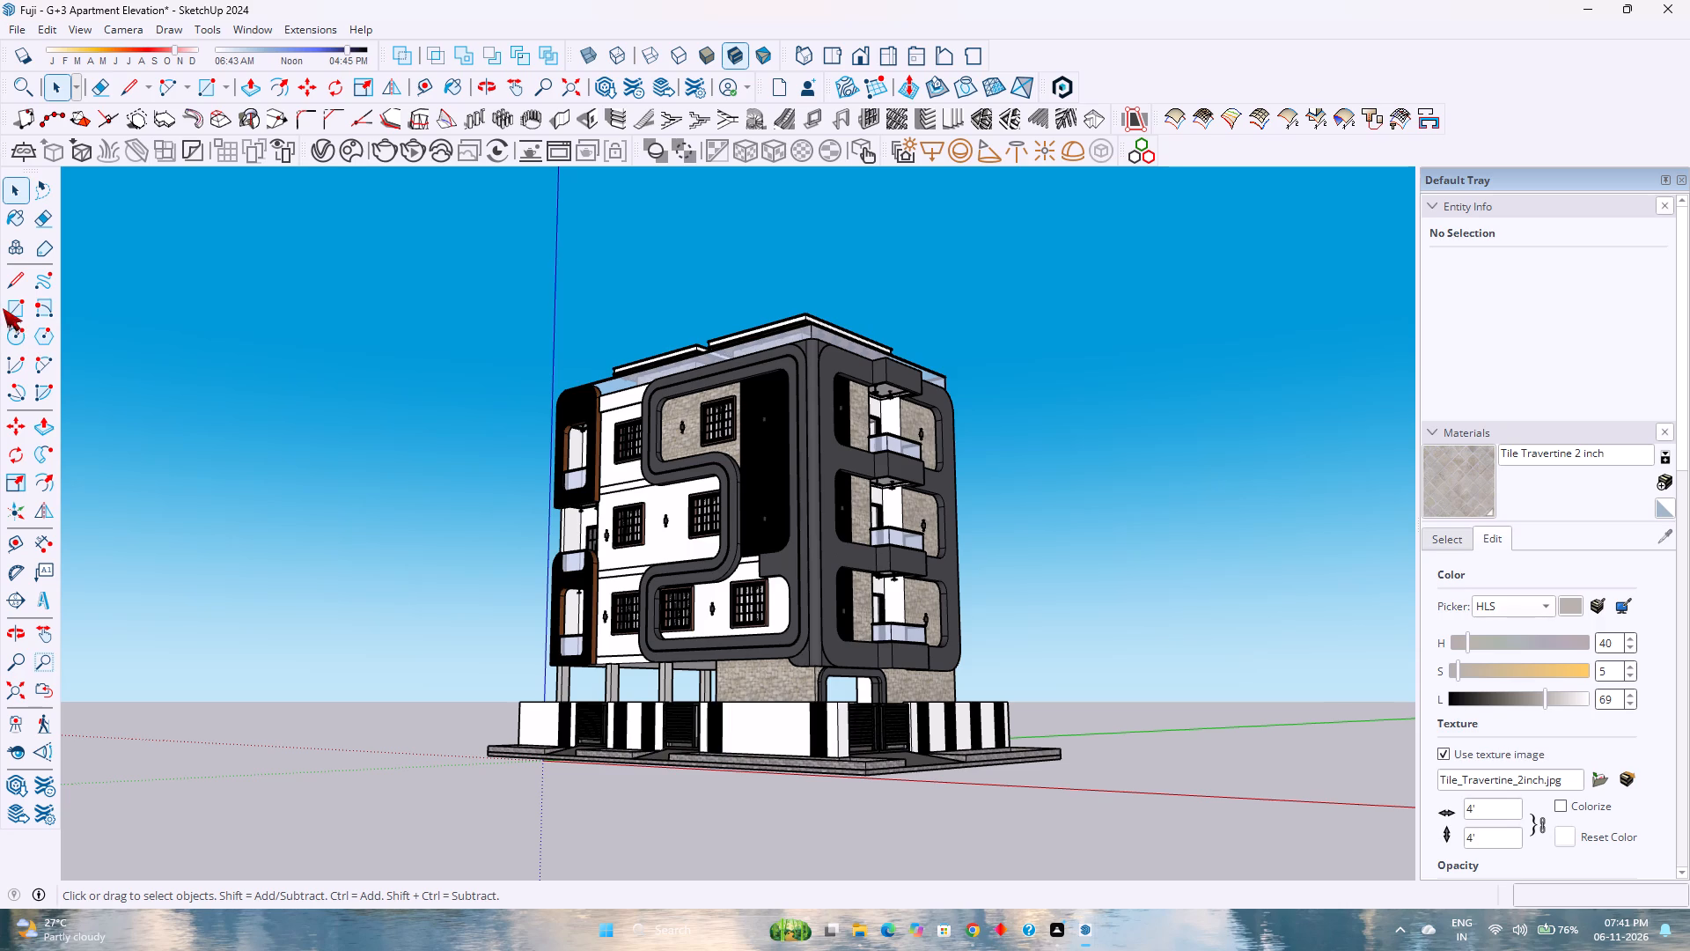
pyautogui.scroll(-2, 24, 314)
pyautogui.scroll(-3, 472, 454)
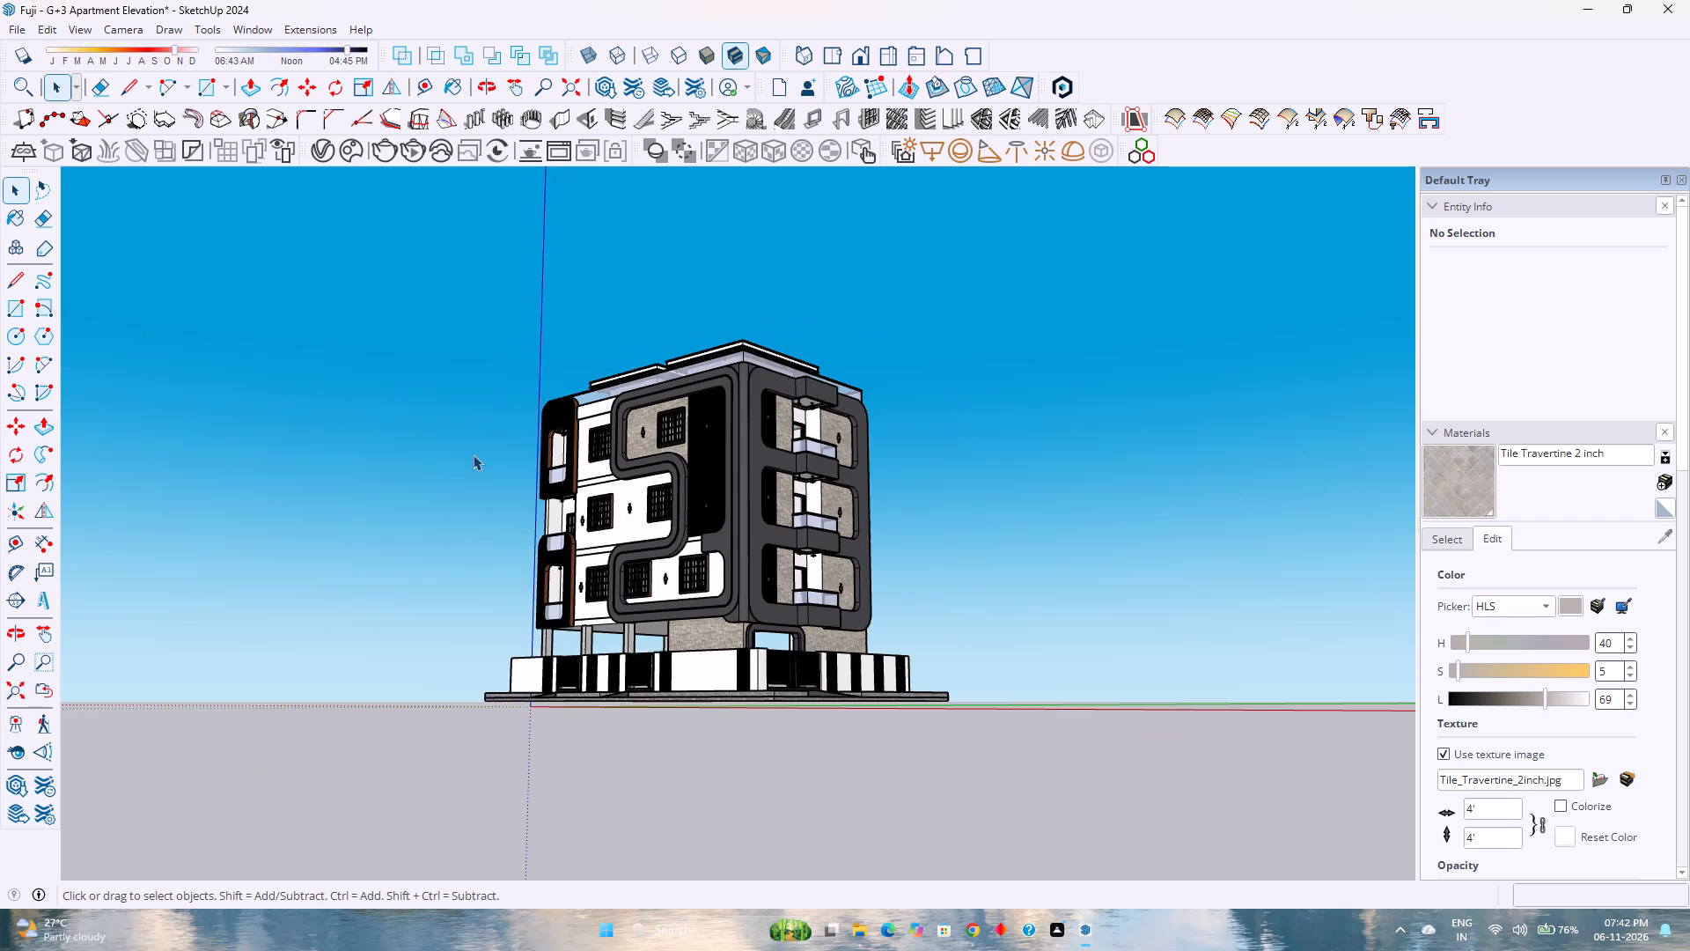
pyautogui.scroll(2, 473, 454)
pyautogui.scroll(-5, 474, 455)
pyautogui.scroll(5, 672, 542)
pyautogui.scroll(-5, 672, 542)
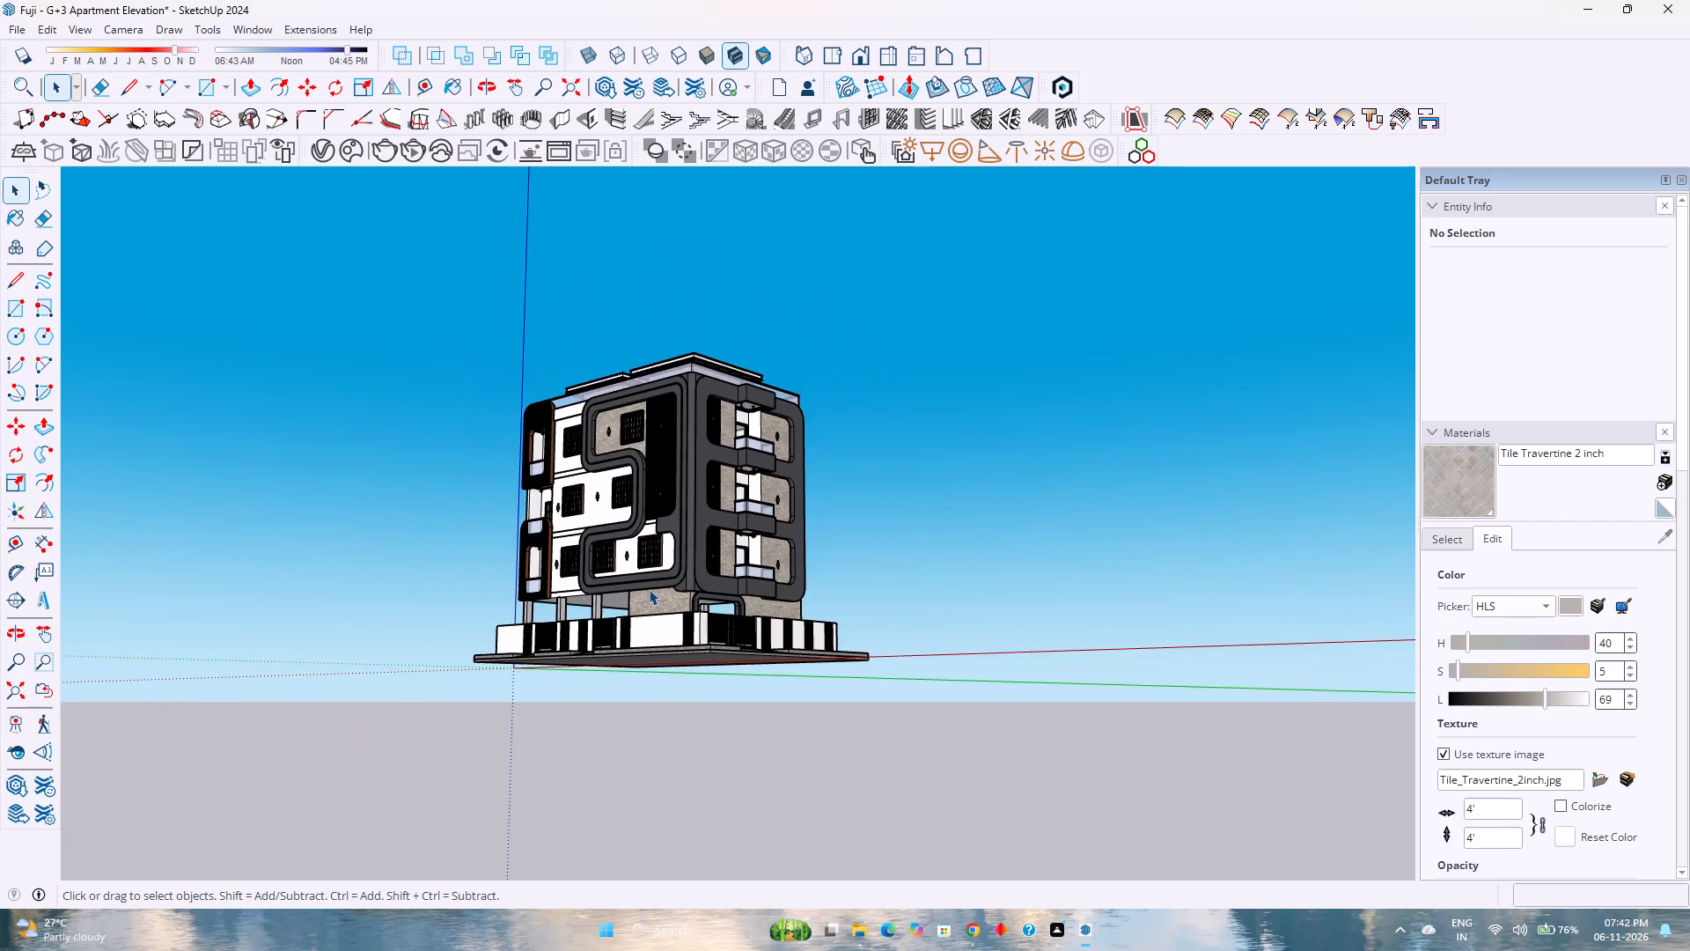
pyautogui.scroll(5, 628, 613)
pyautogui.scroll(-2, 650, 548)
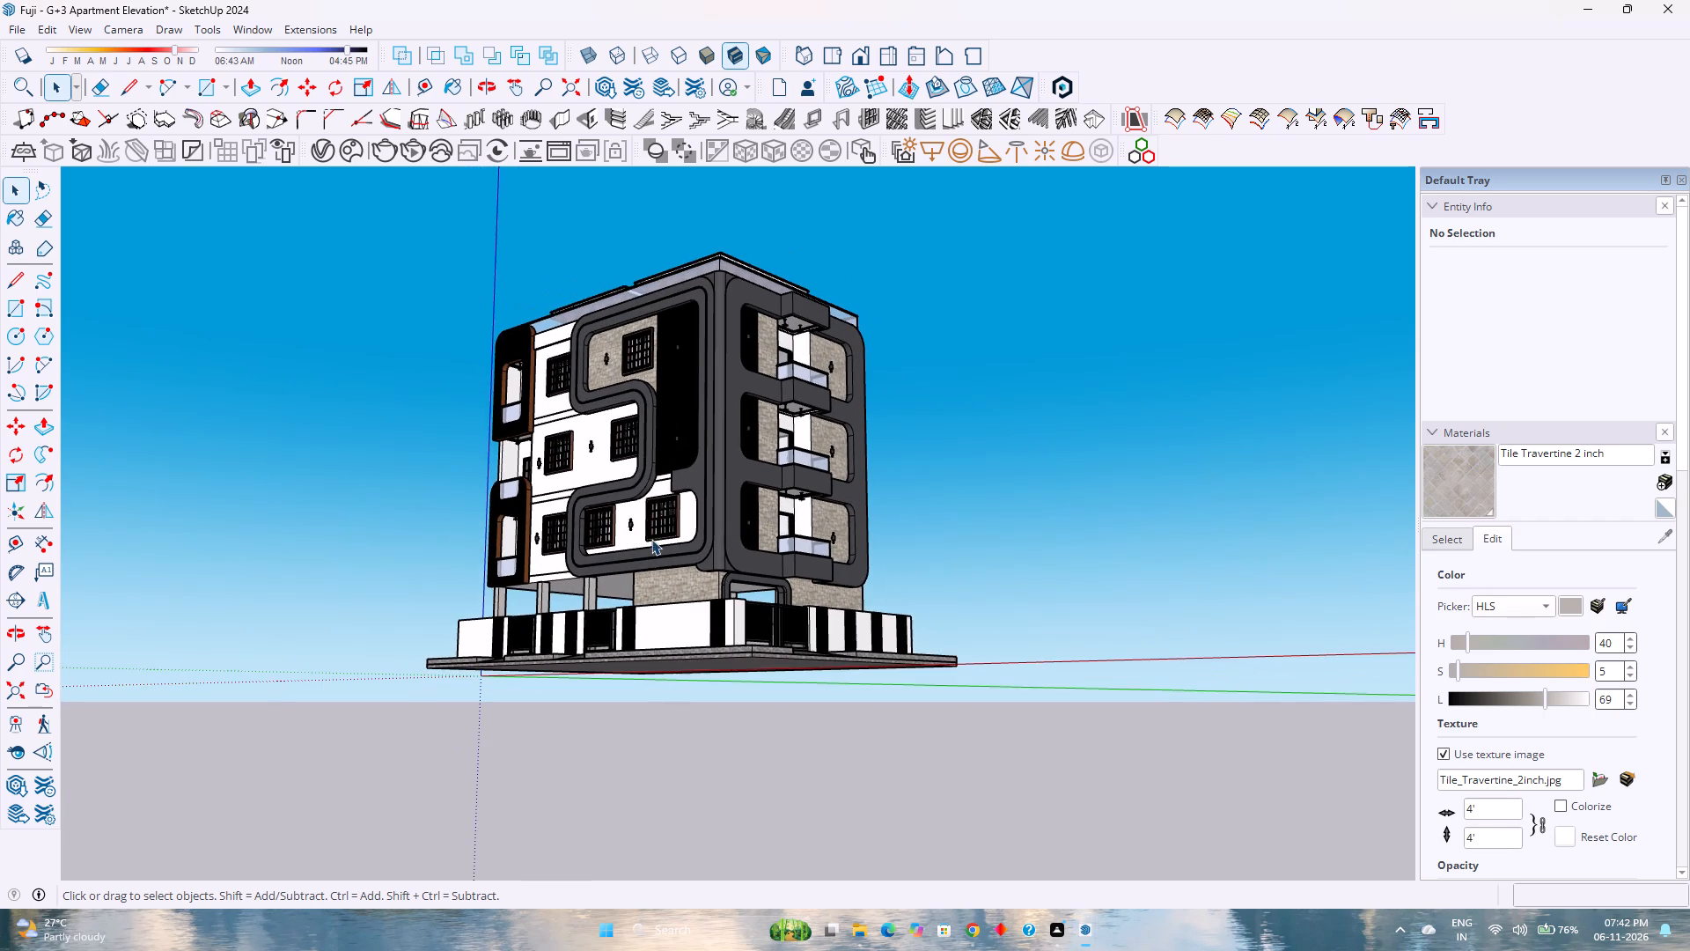
pyautogui.middleClick(651, 546)
pyautogui.moveTo(652, 554); pyautogui.dragTo(658, 629, button='middle')
pyautogui.middleClick(658, 629)
pyautogui.scroll(-1, 658, 620)
pyautogui.scroll(2, 635, 545)
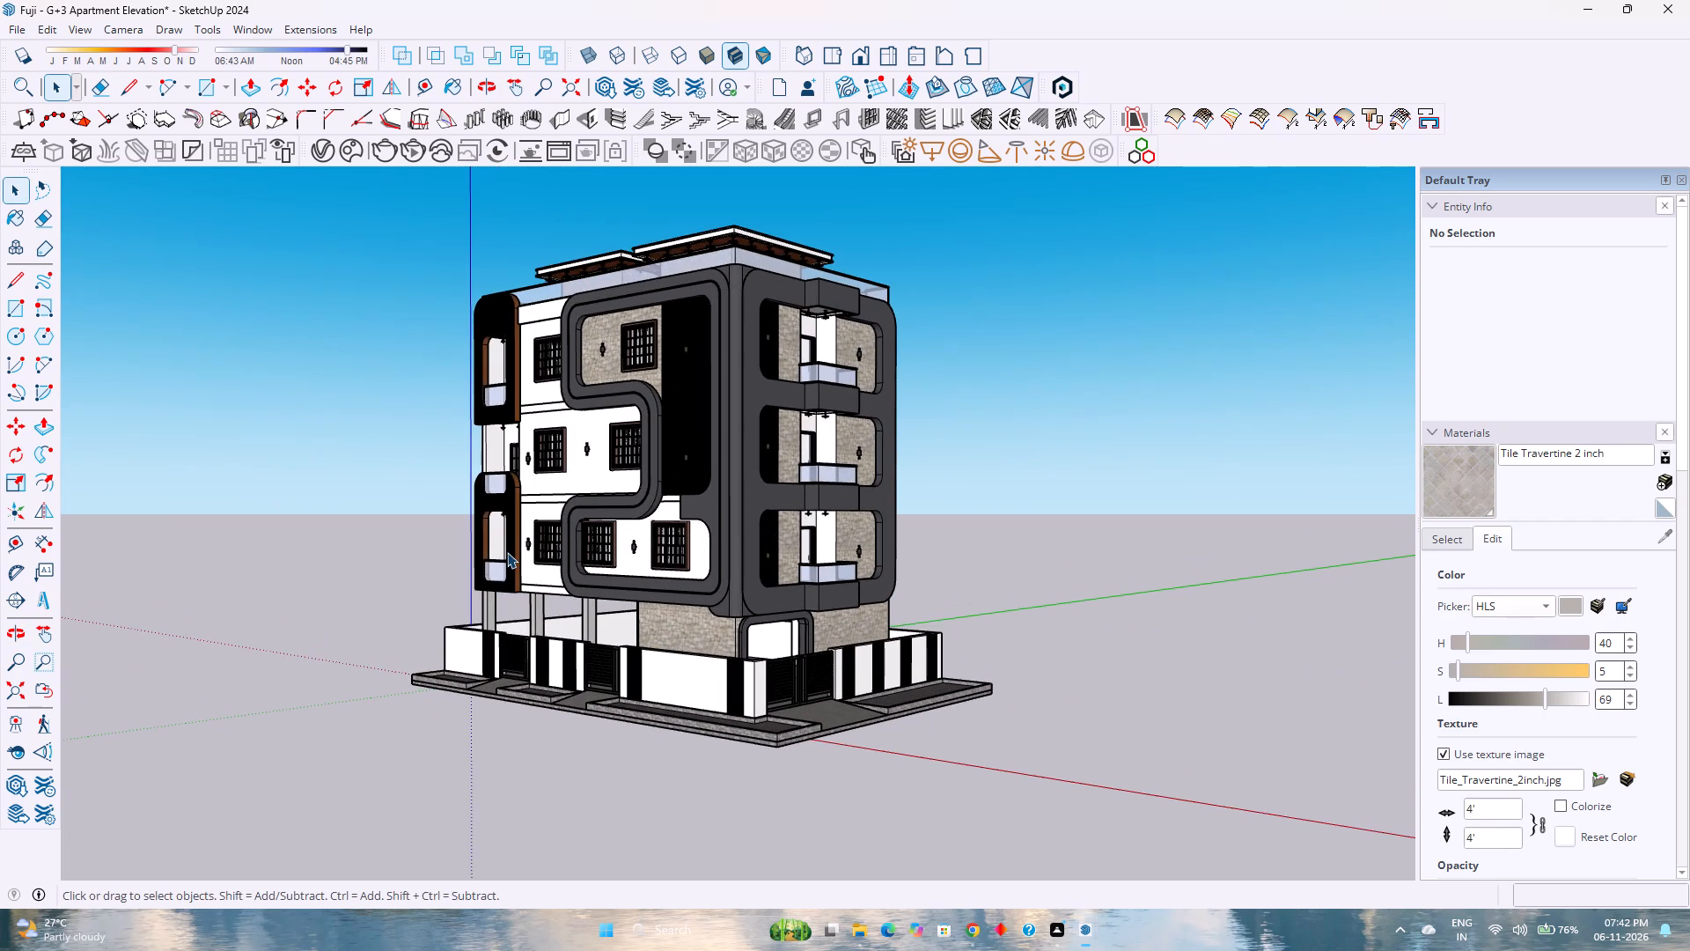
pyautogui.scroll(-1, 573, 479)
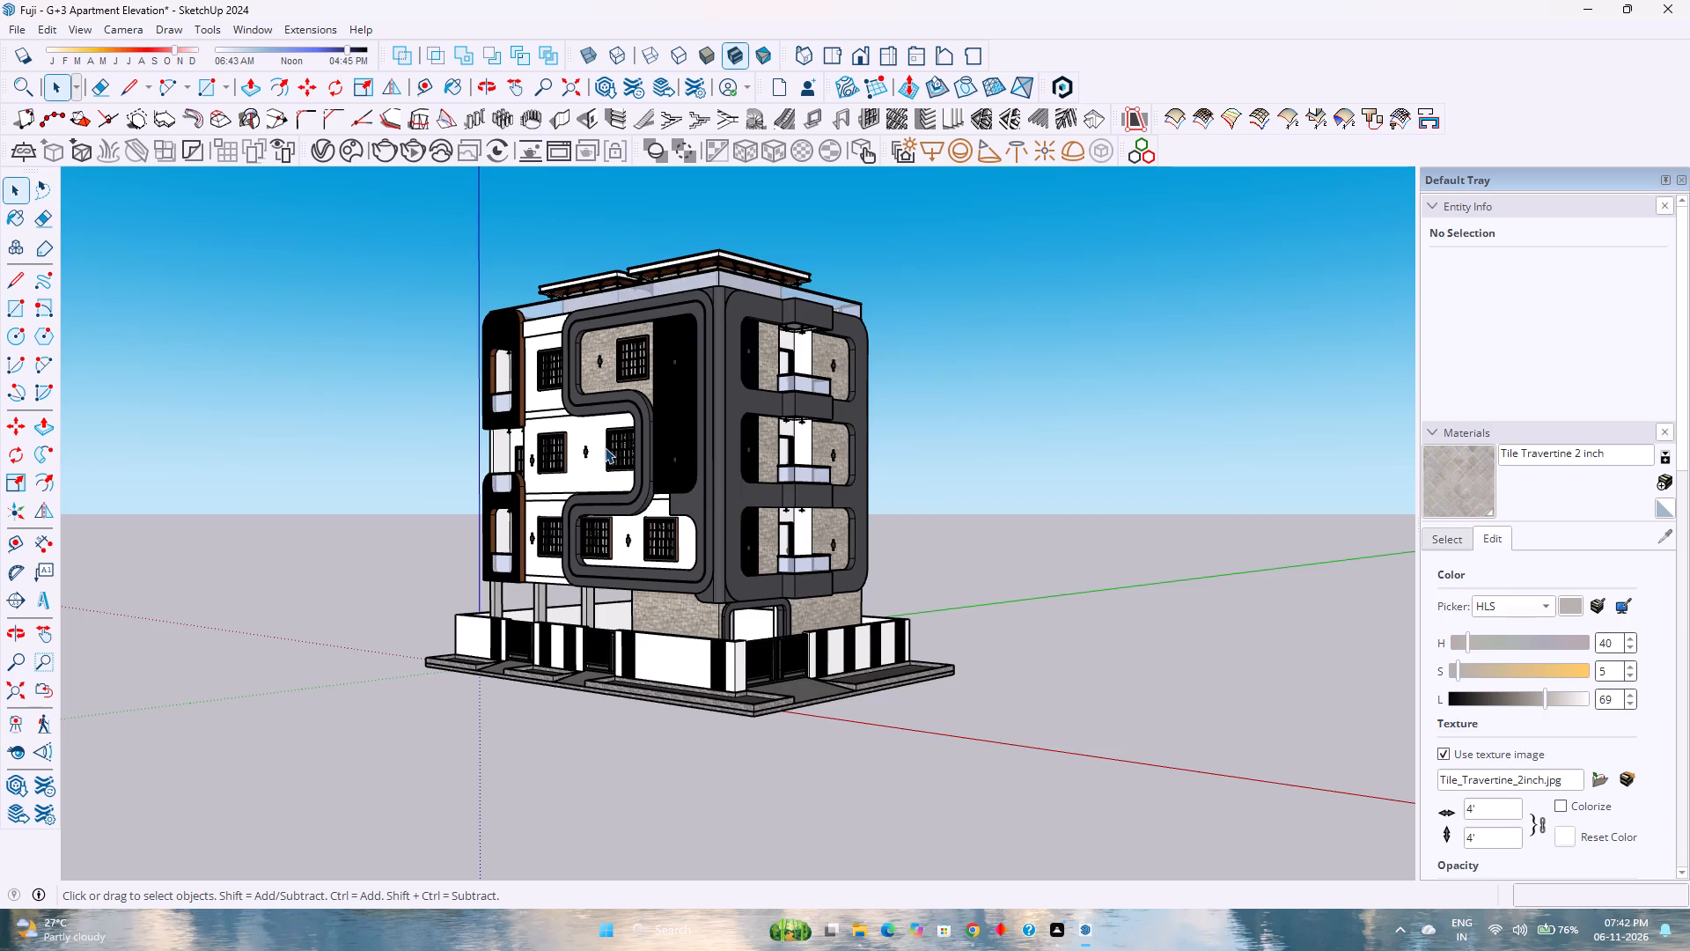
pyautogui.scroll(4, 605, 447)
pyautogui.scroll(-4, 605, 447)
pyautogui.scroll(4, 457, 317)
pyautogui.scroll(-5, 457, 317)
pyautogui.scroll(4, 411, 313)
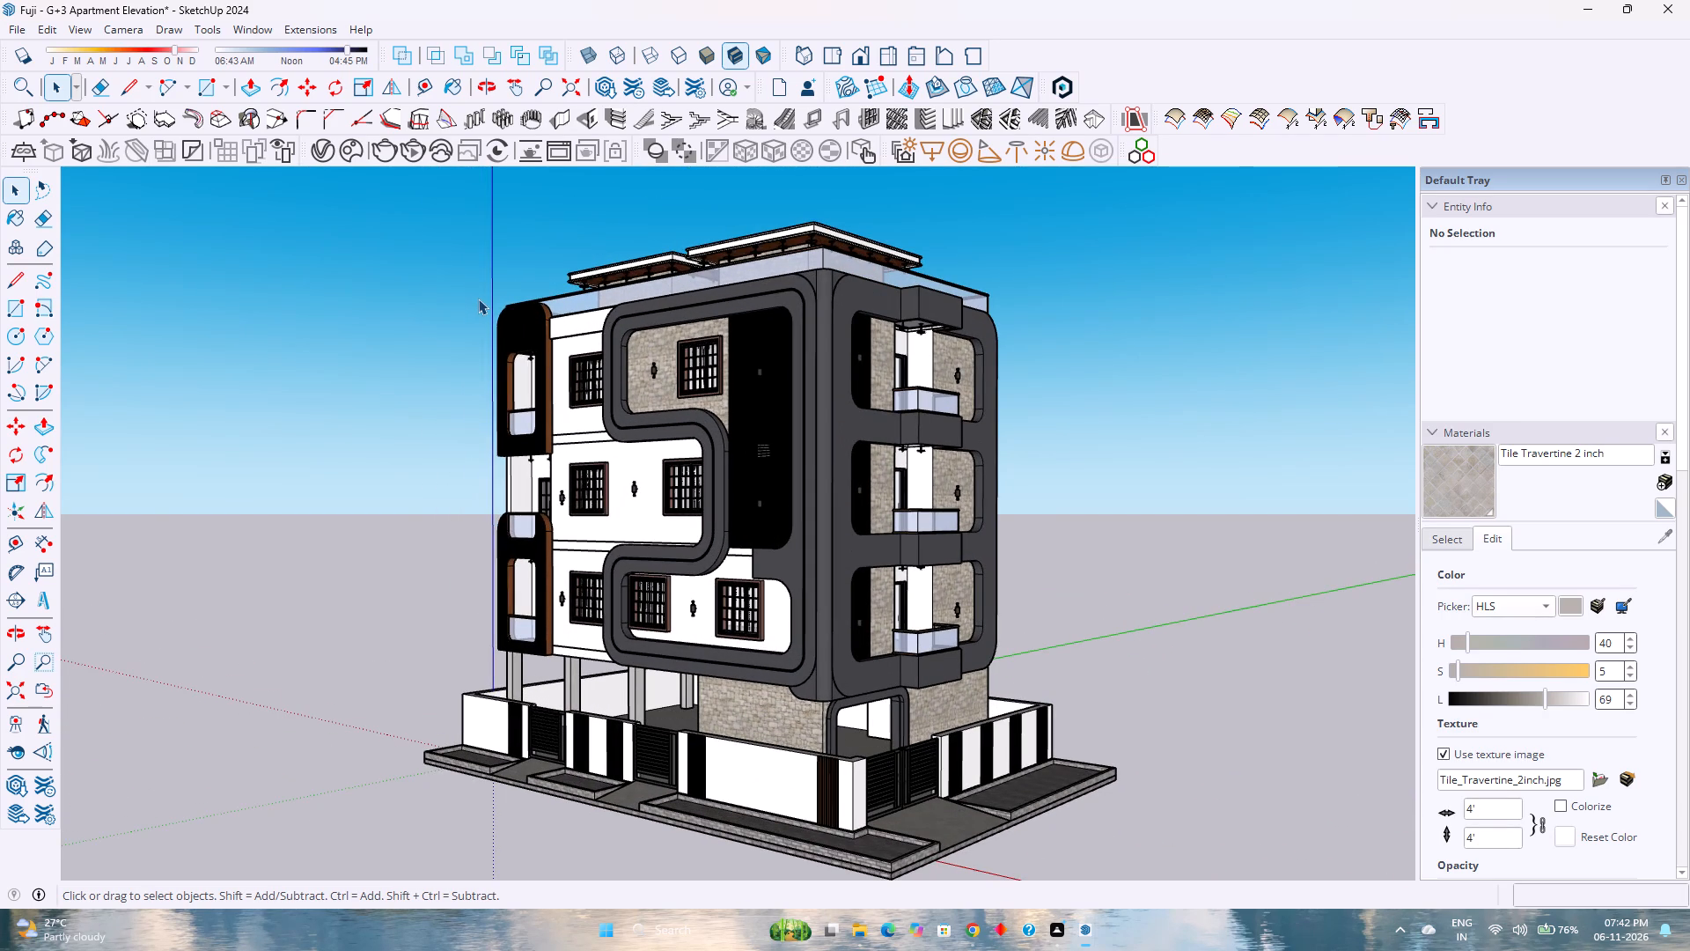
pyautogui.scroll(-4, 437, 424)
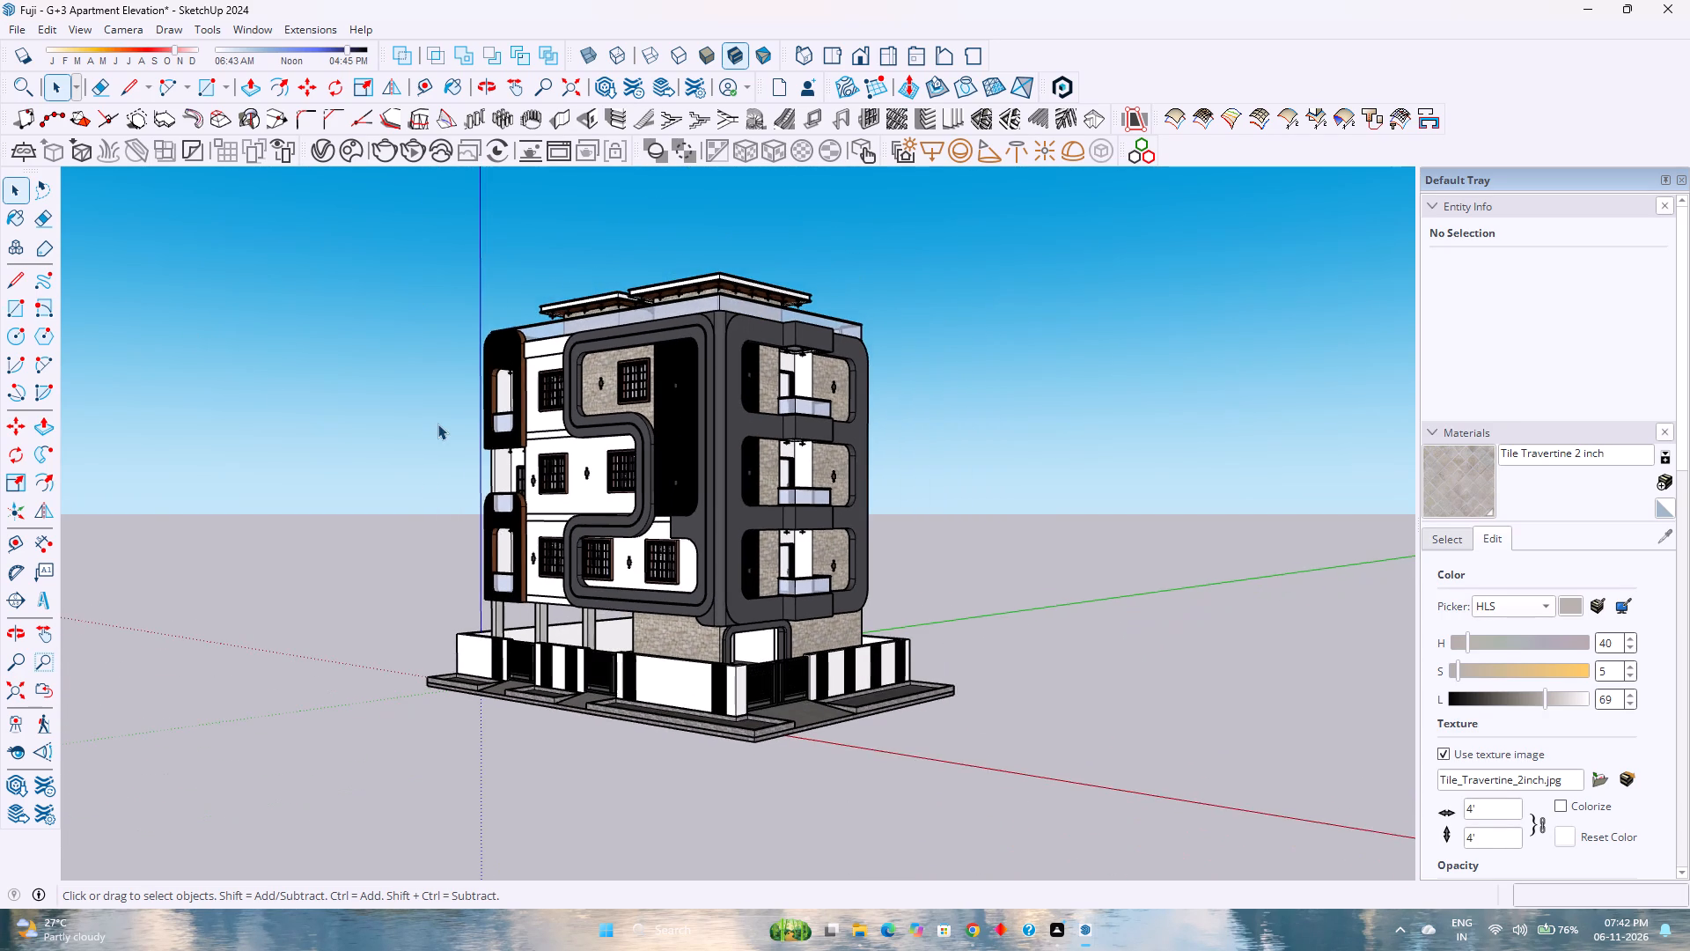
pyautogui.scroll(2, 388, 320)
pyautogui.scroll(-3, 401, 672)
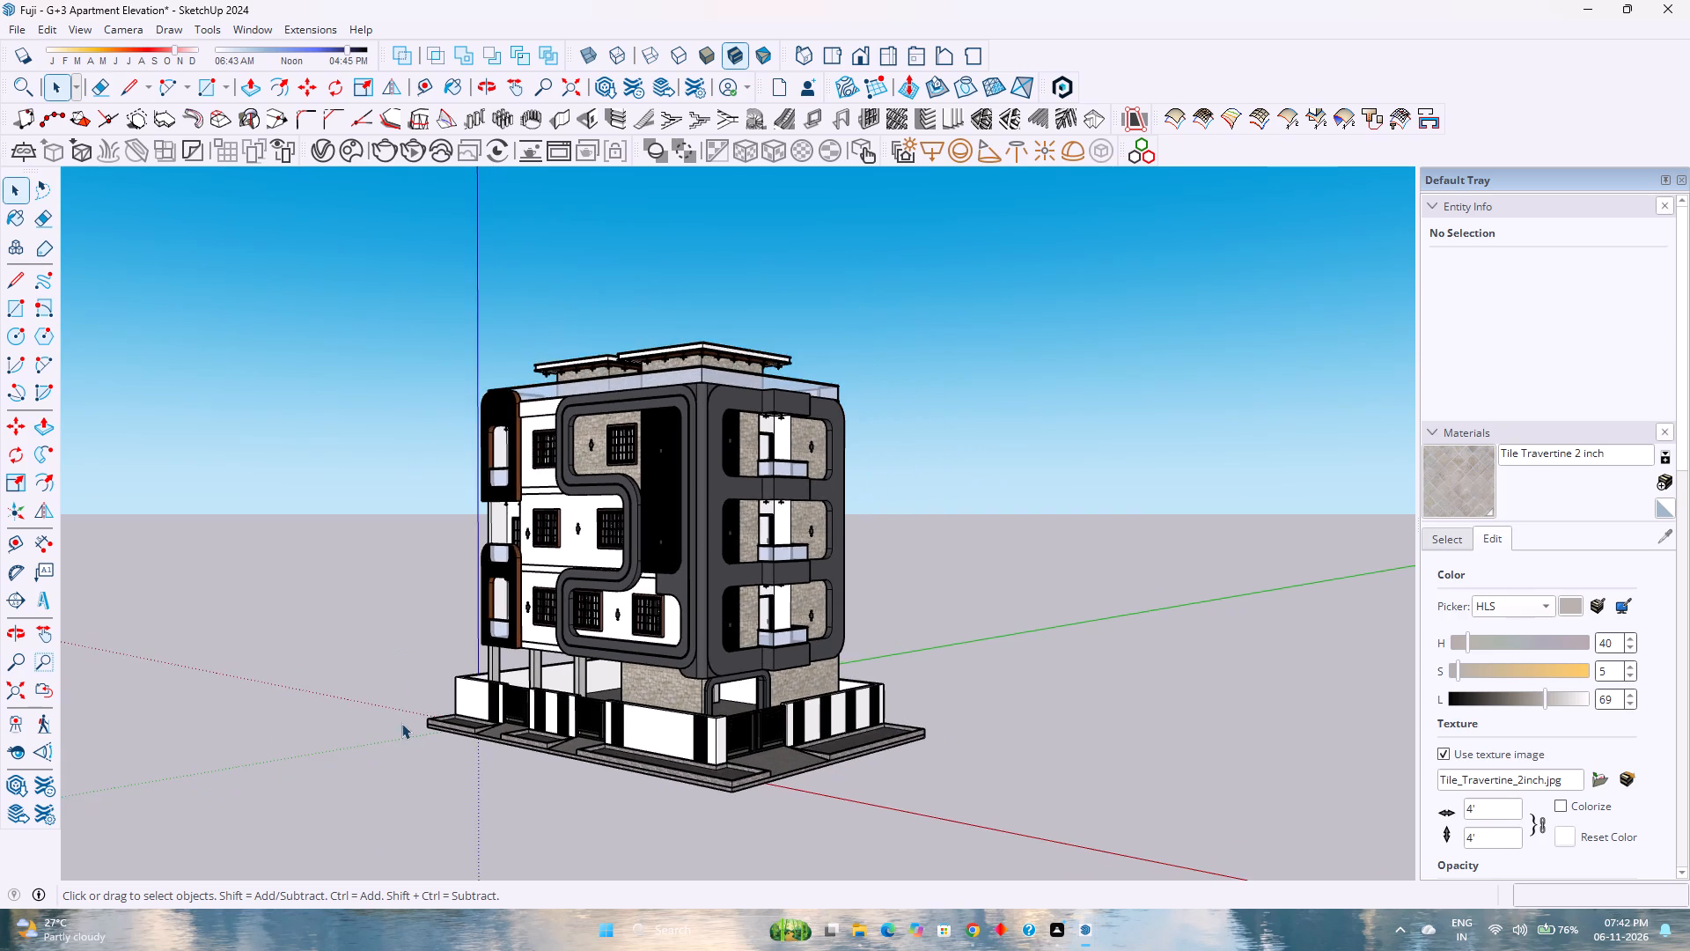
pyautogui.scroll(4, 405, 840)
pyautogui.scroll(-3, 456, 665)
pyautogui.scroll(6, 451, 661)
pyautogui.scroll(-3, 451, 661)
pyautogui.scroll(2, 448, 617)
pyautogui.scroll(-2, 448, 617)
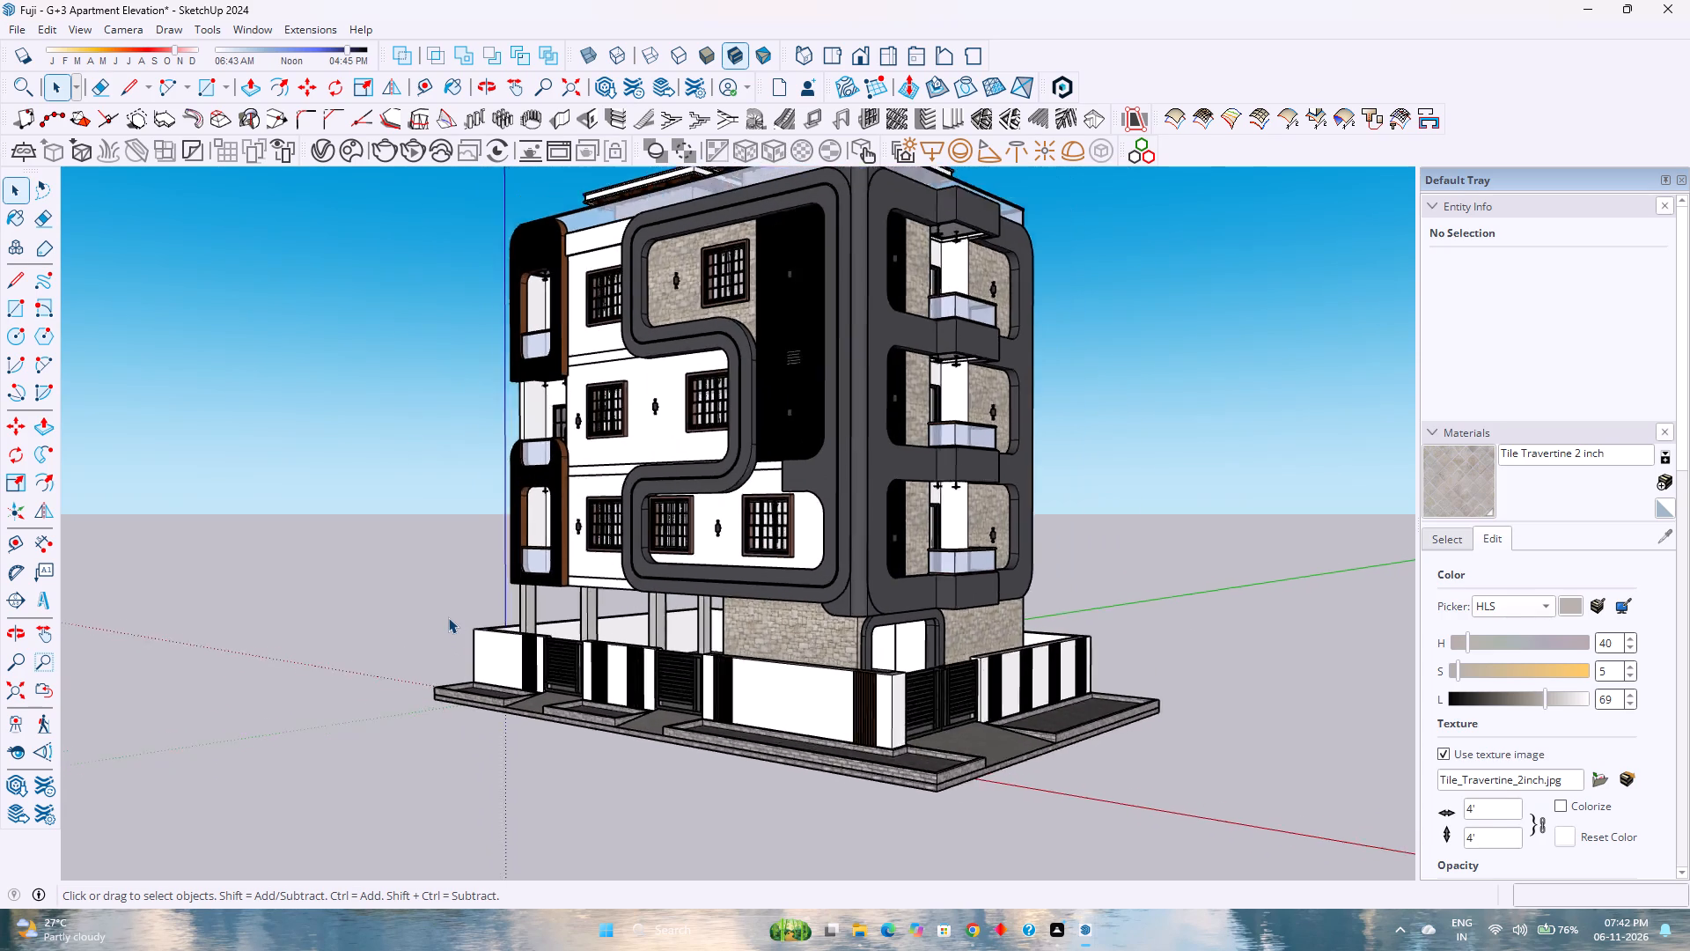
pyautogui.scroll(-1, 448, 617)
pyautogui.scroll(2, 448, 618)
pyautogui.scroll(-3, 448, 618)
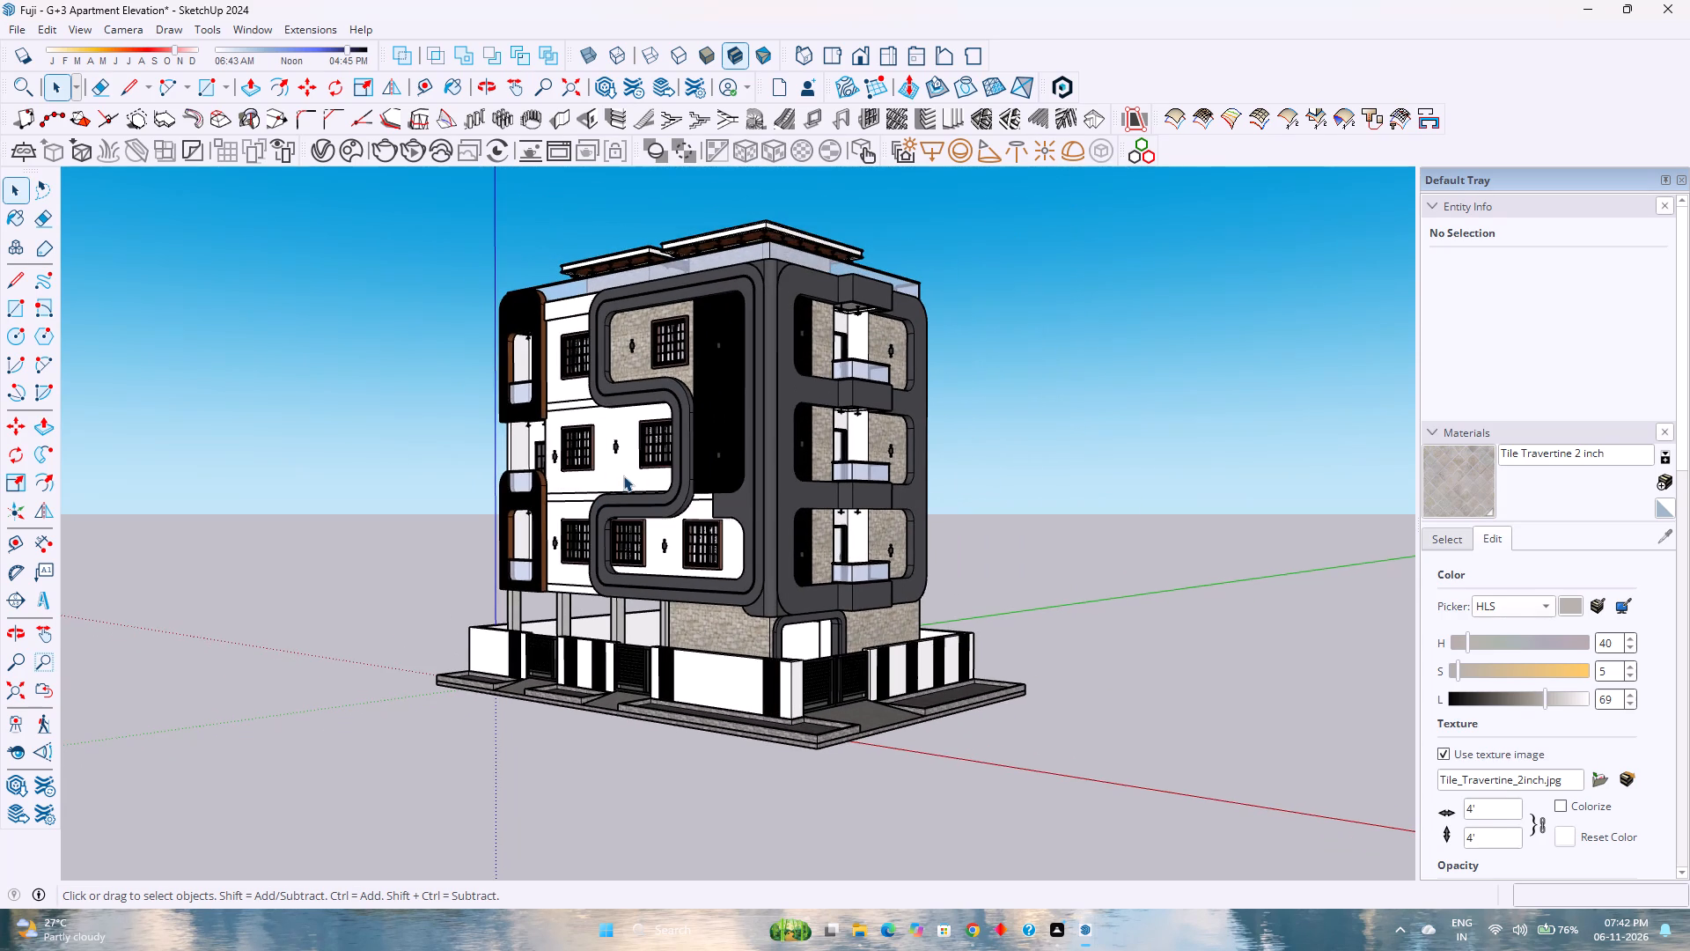
# Examine the short facade's stacked balconies, stone cladding and timber strips, and compare them with the long facade from above.
pyautogui.moveTo(623, 481); pyautogui.dragTo(501, 628, button='middle')
pyautogui.scroll(-3, 502, 589)
pyautogui.scroll(9, 690, 470)
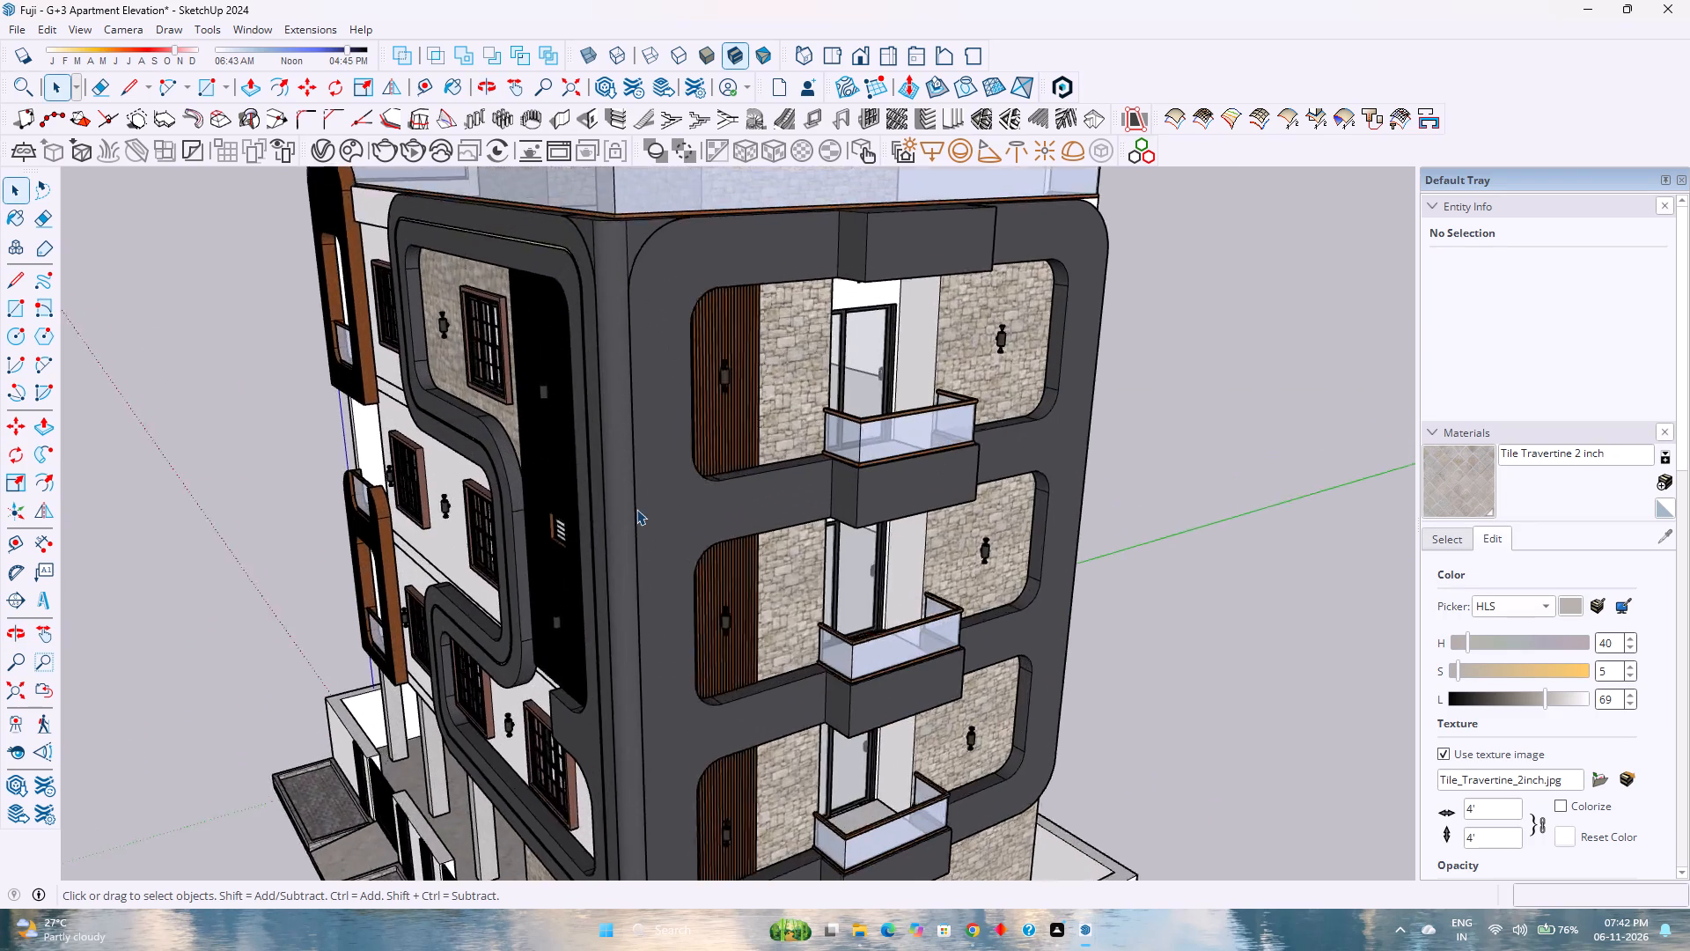
pyautogui.scroll(6, 636, 509)
pyautogui.moveTo(597, 529); pyautogui.dragTo(882, 478, button='middle')
pyautogui.scroll(-8, 882, 478)
pyautogui.scroll(3, 643, 498)
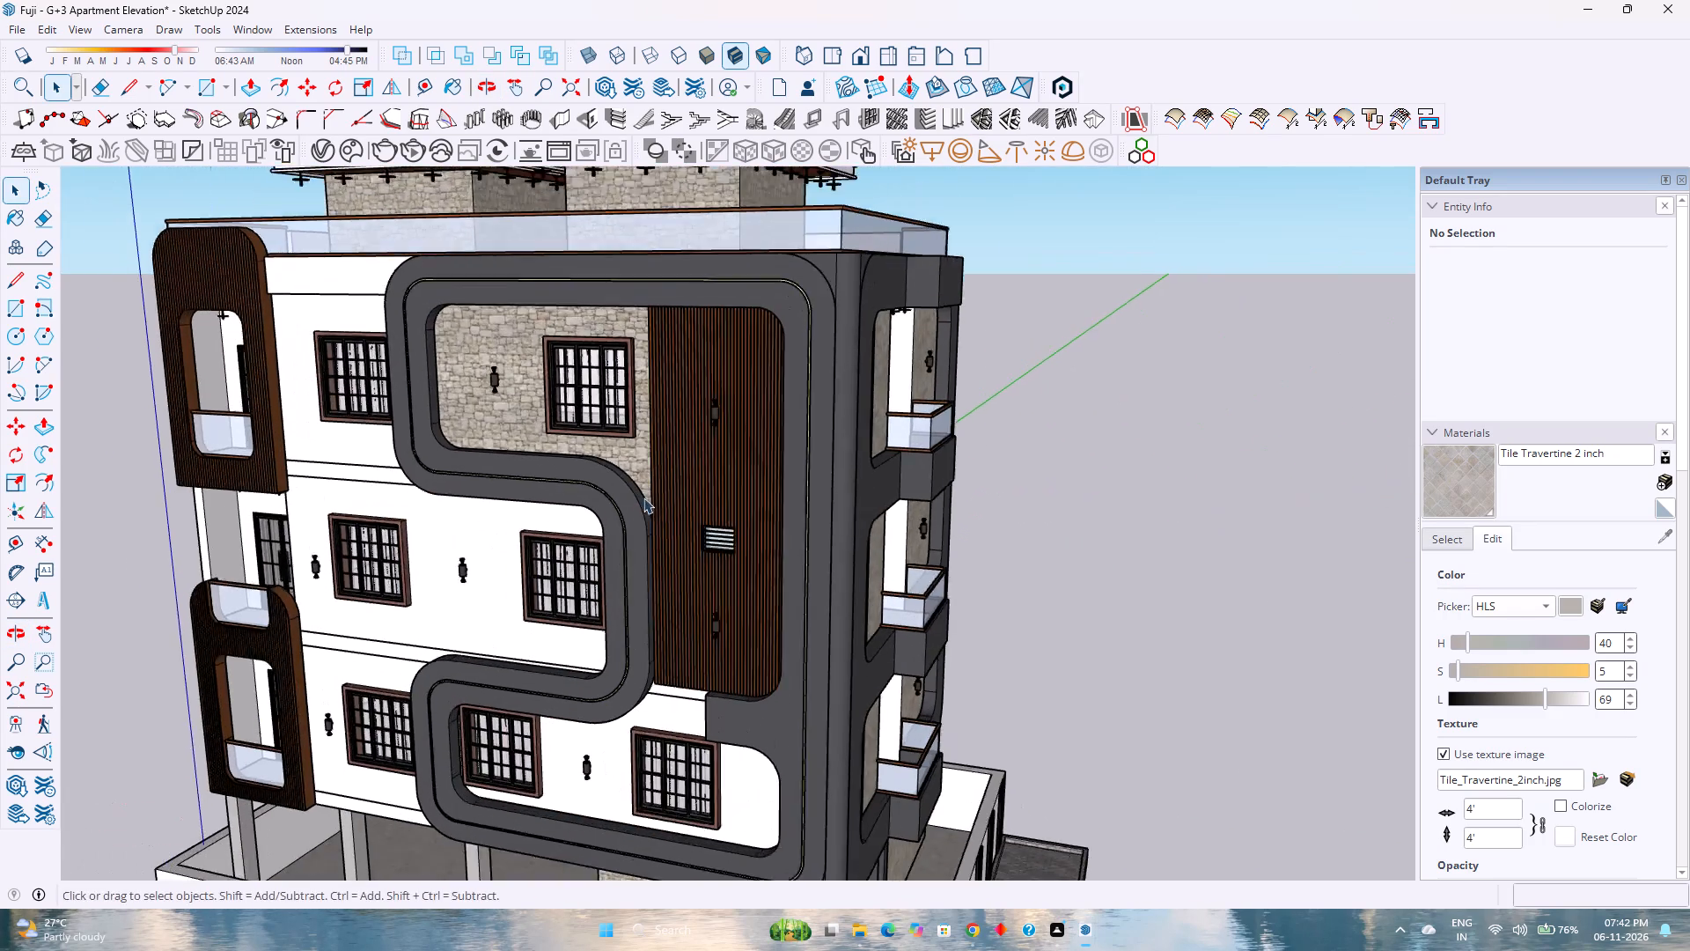
# Examine the long facade's vertical timber slat panel up close, including its louvred vent, wall lights and dark surround.
pyautogui.scroll(18, 643, 498)
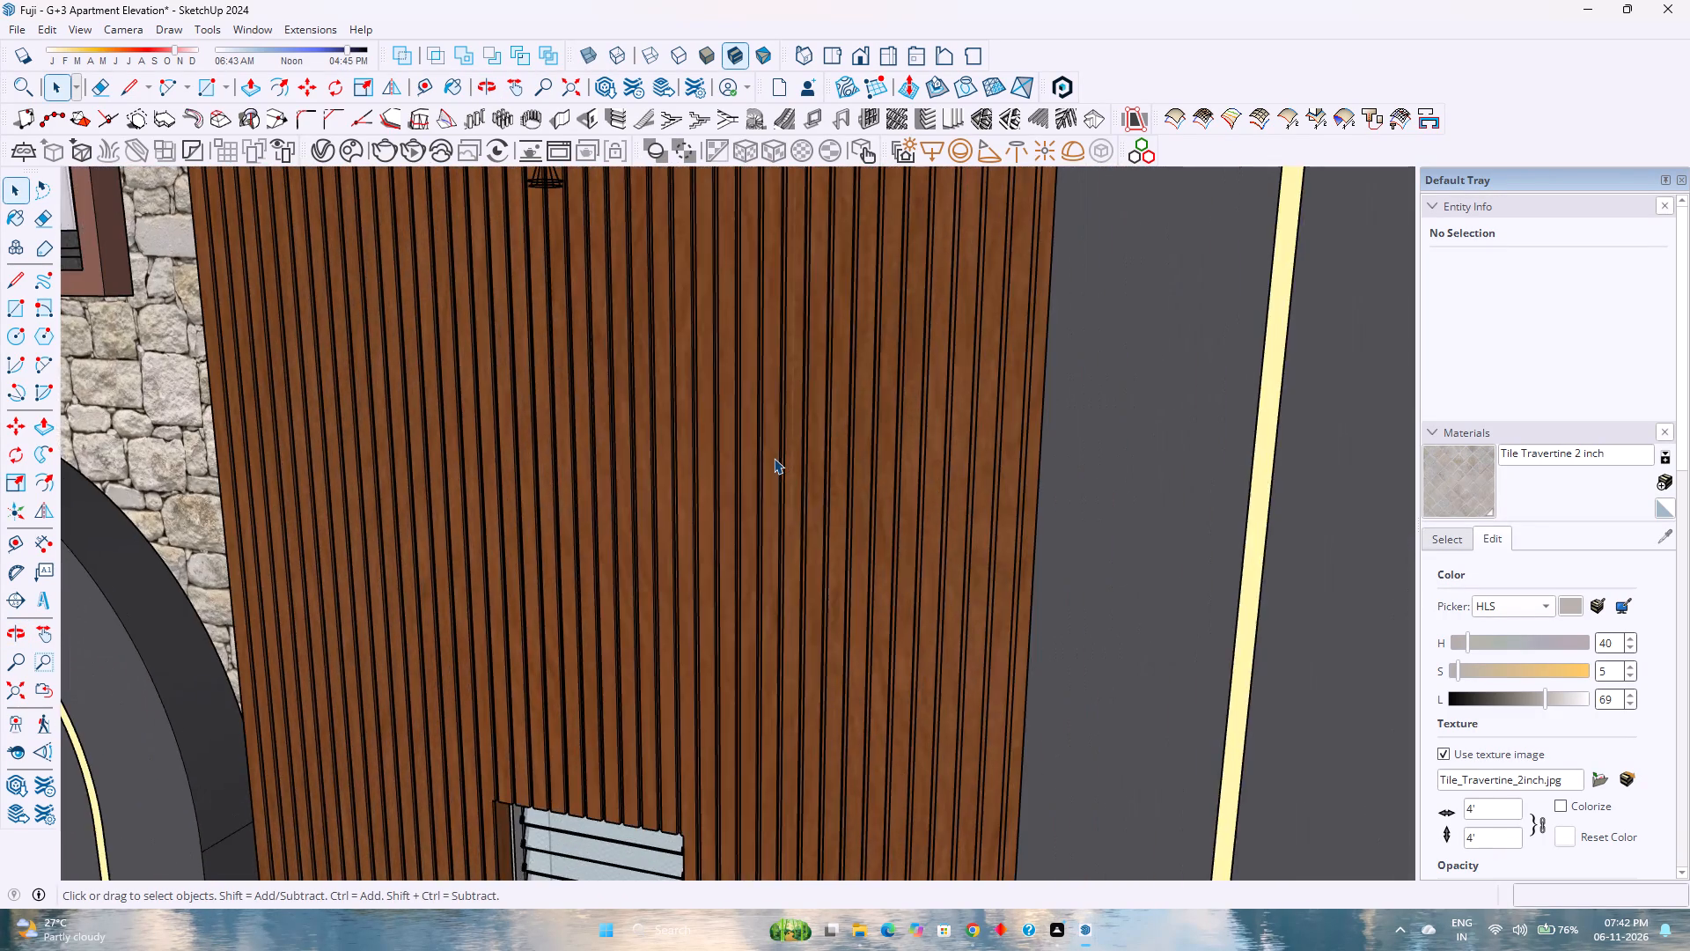
pyautogui.scroll(4, 774, 458)
pyautogui.scroll(-4, 774, 458)
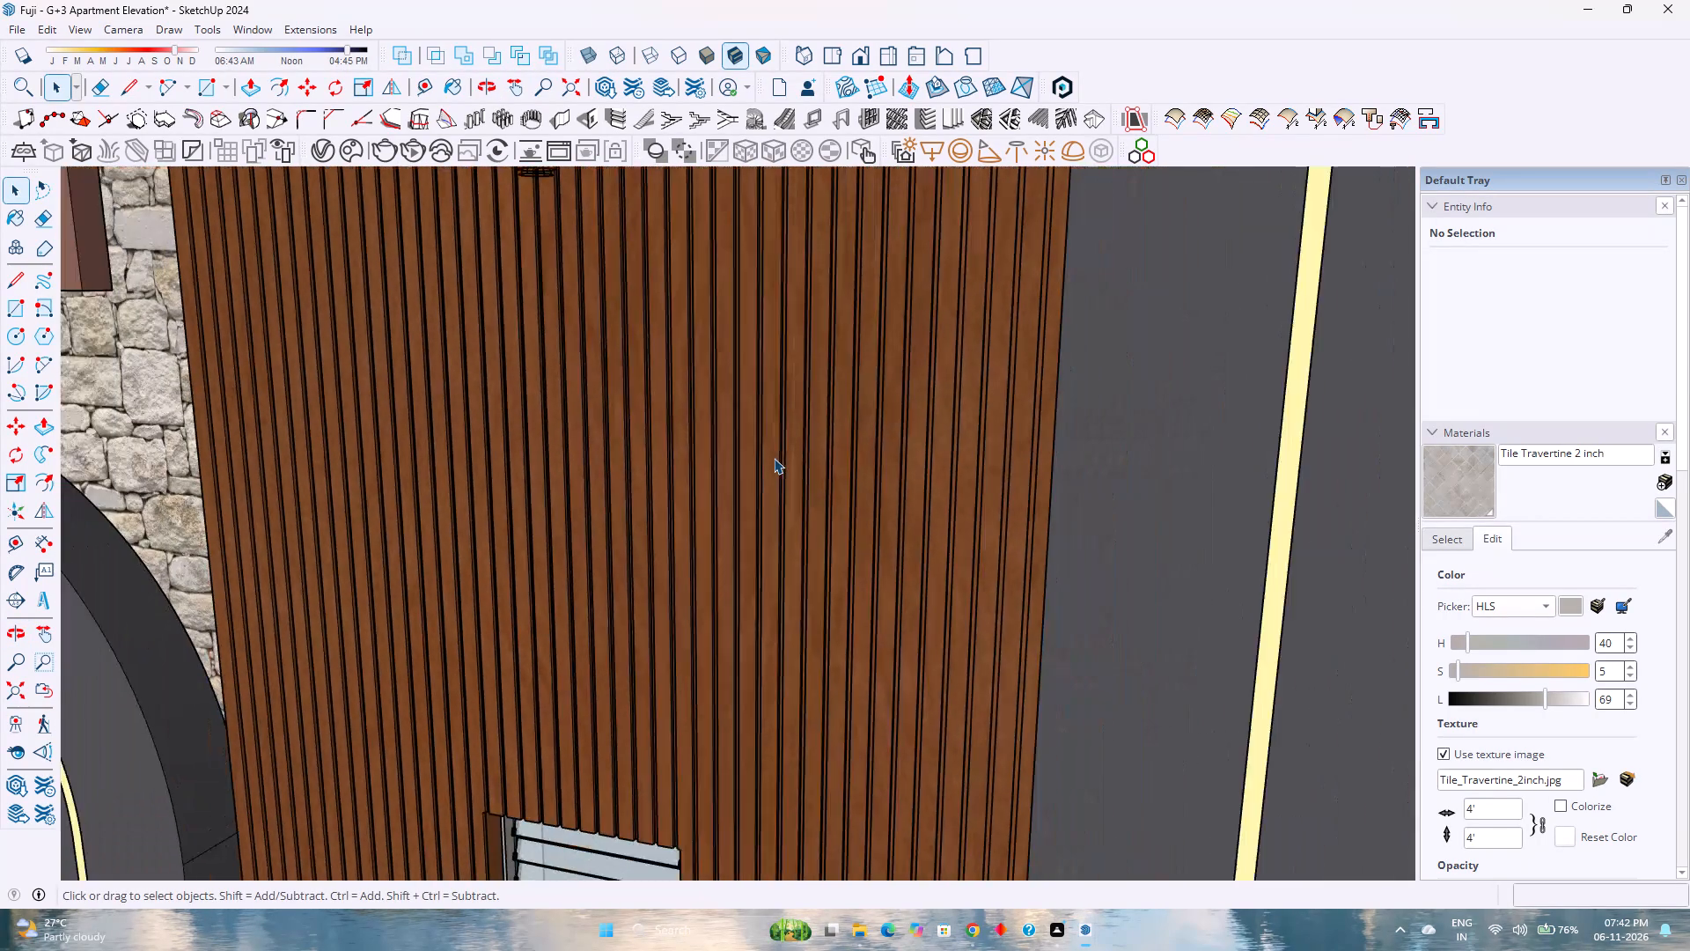
pyautogui.scroll(-7, 774, 458)
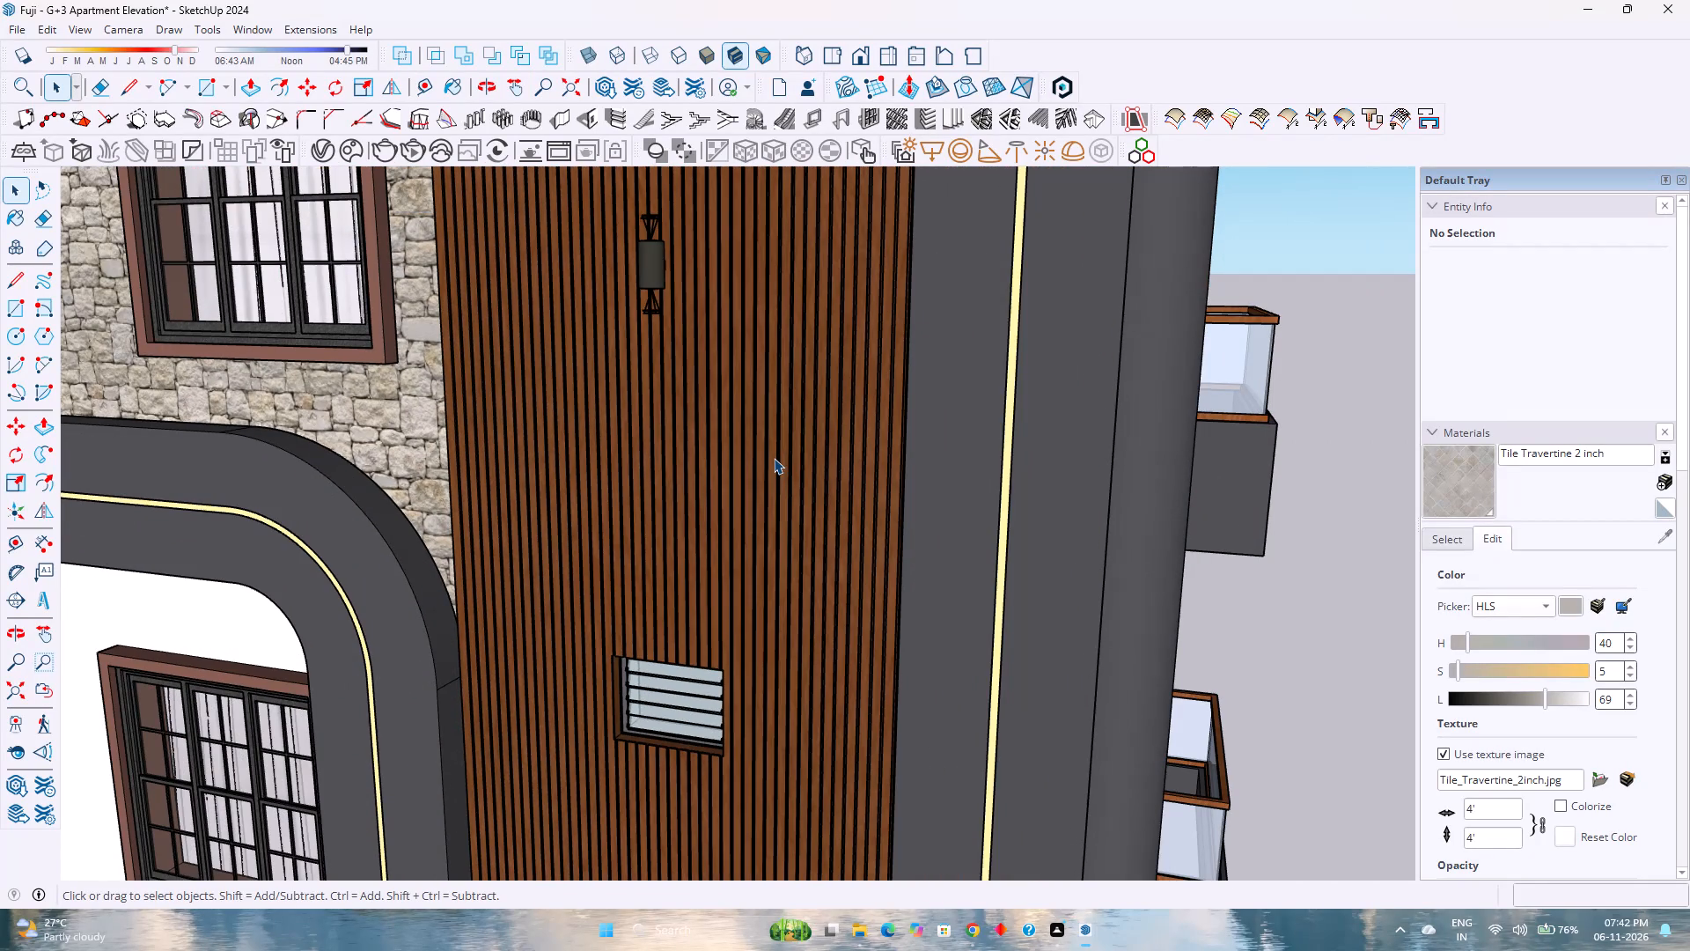
pyautogui.scroll(-14, 774, 458)
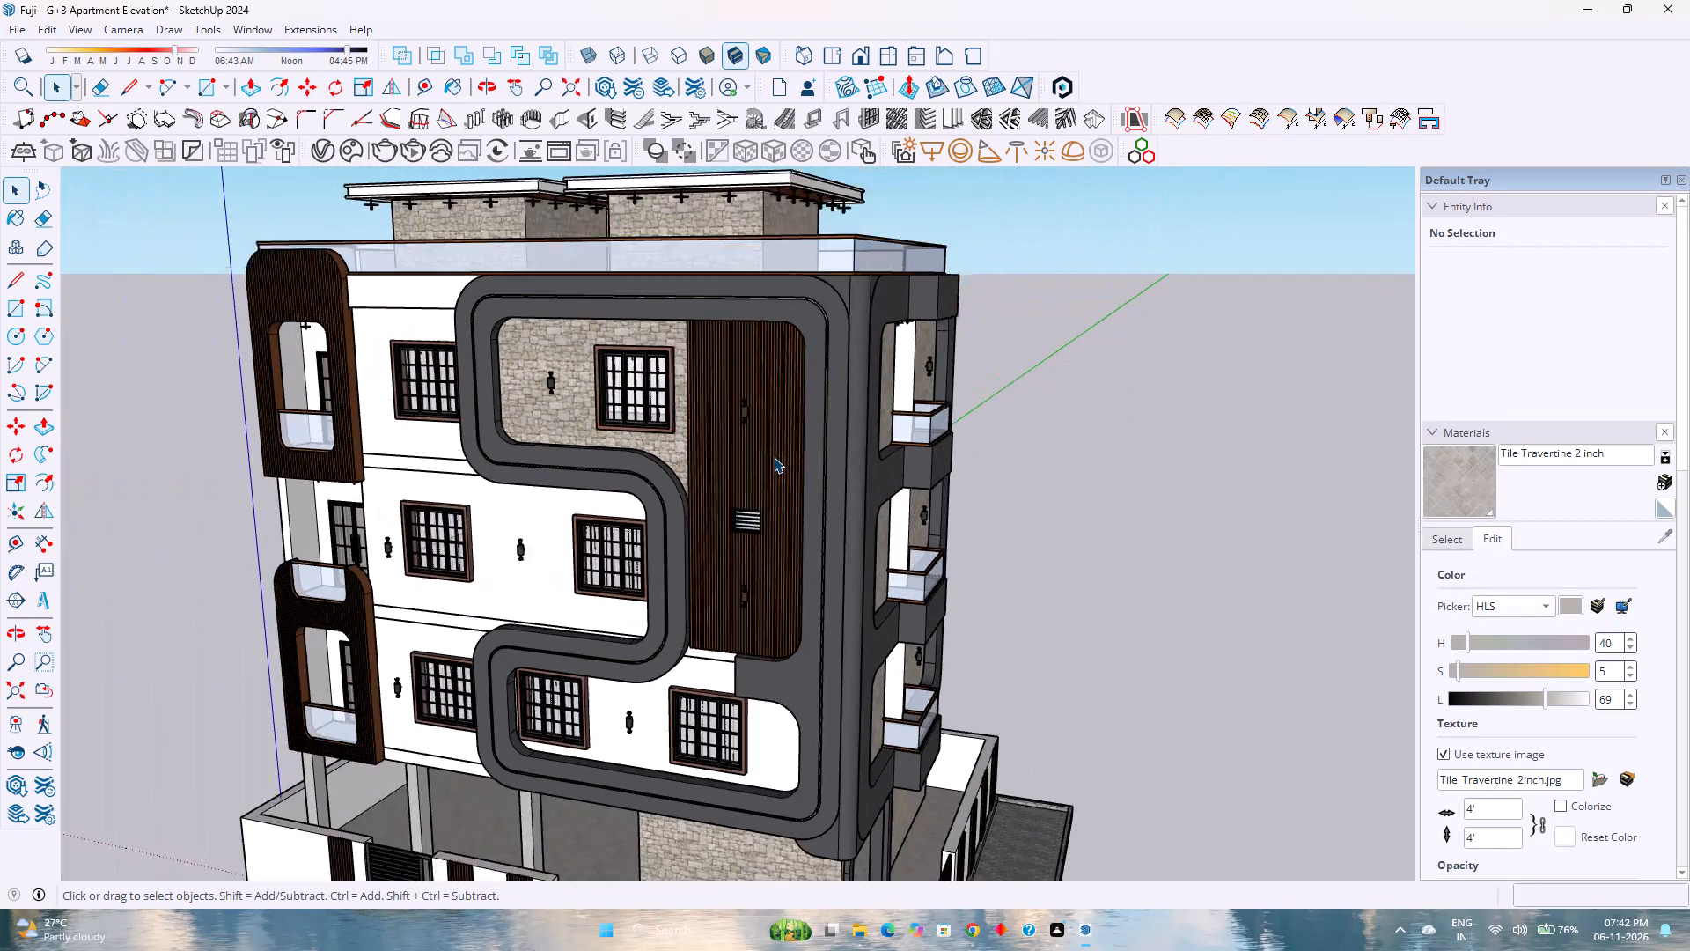
pyautogui.scroll(-9, 774, 457)
pyautogui.scroll(13, 774, 457)
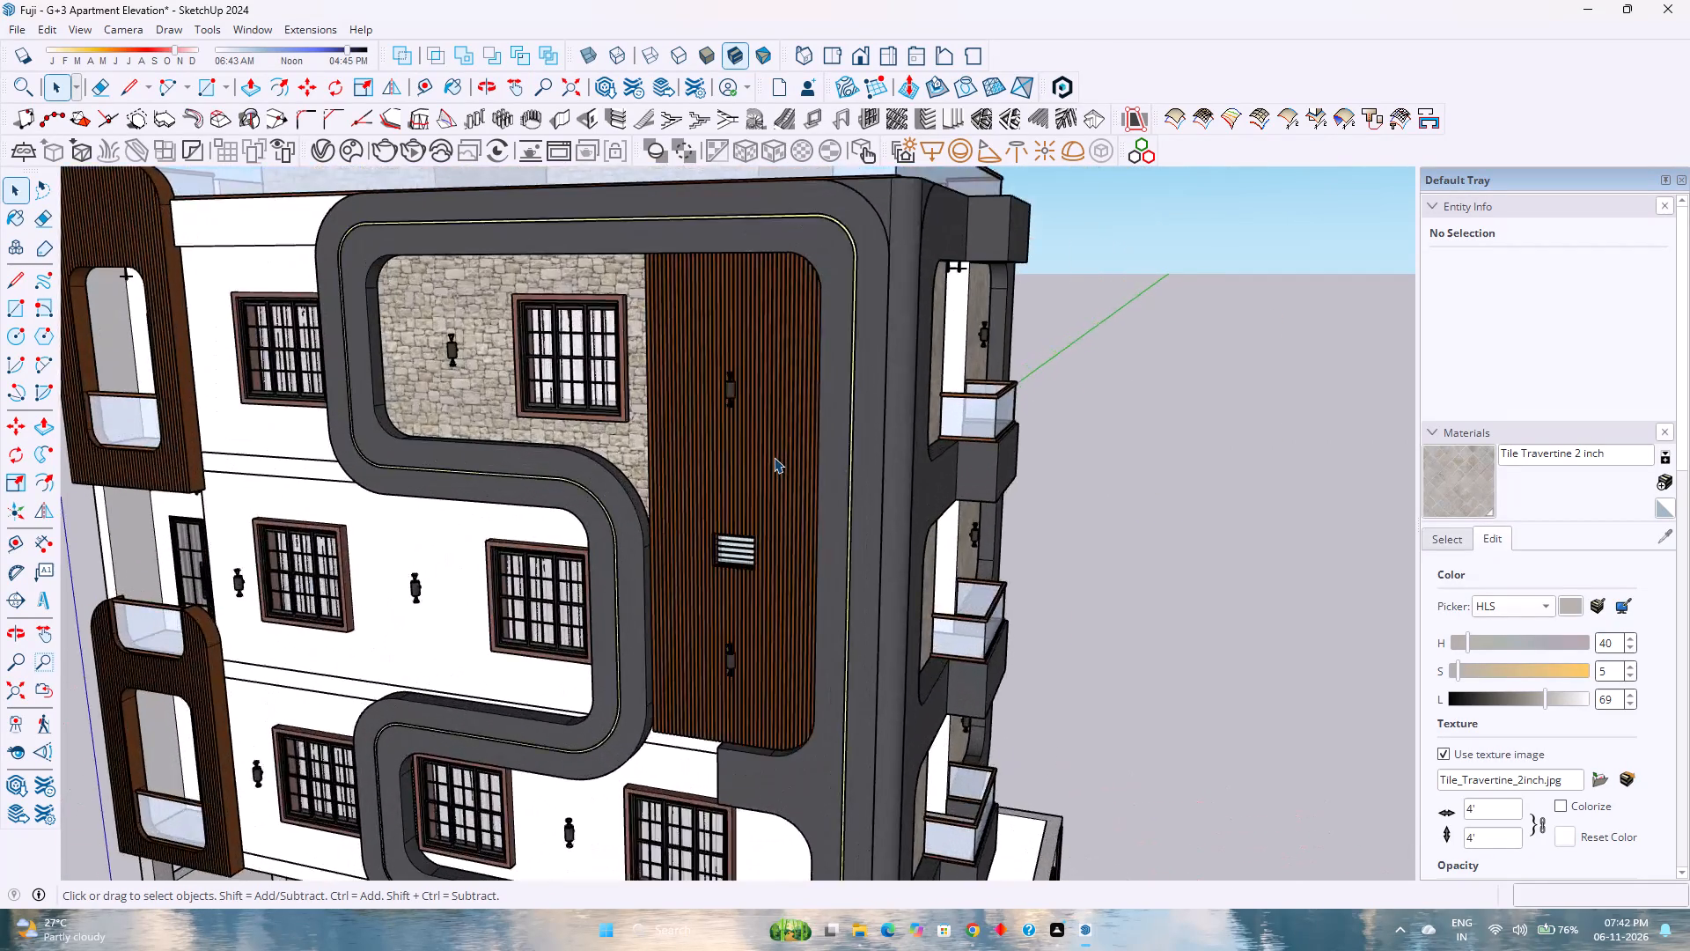
pyautogui.scroll(9, 774, 457)
pyautogui.scroll(-13, 774, 458)
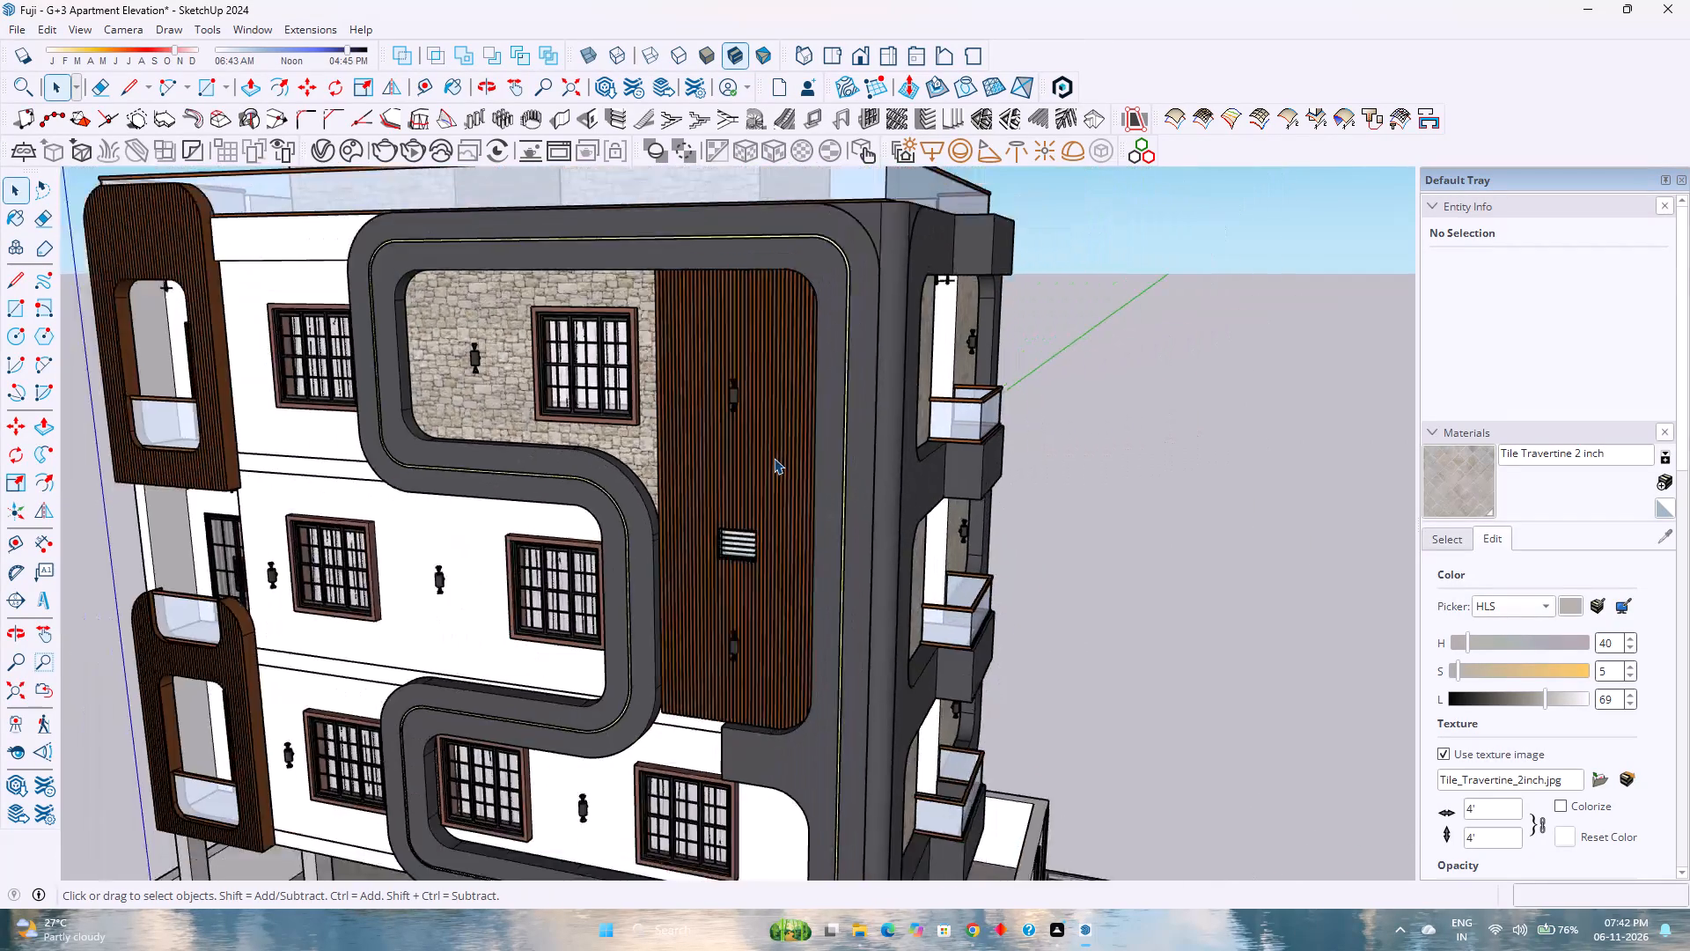
pyautogui.scroll(-12, 774, 458)
# Select the building group at the light strip in the long facade's curved dark frame and open the group for editing.
pyautogui.middleClick(804, 481)
pyautogui.moveTo(803, 482); pyautogui.dragTo(621, 527, button='middle')
pyautogui.middleClick(621, 527)
pyautogui.scroll(-4, 619, 513)
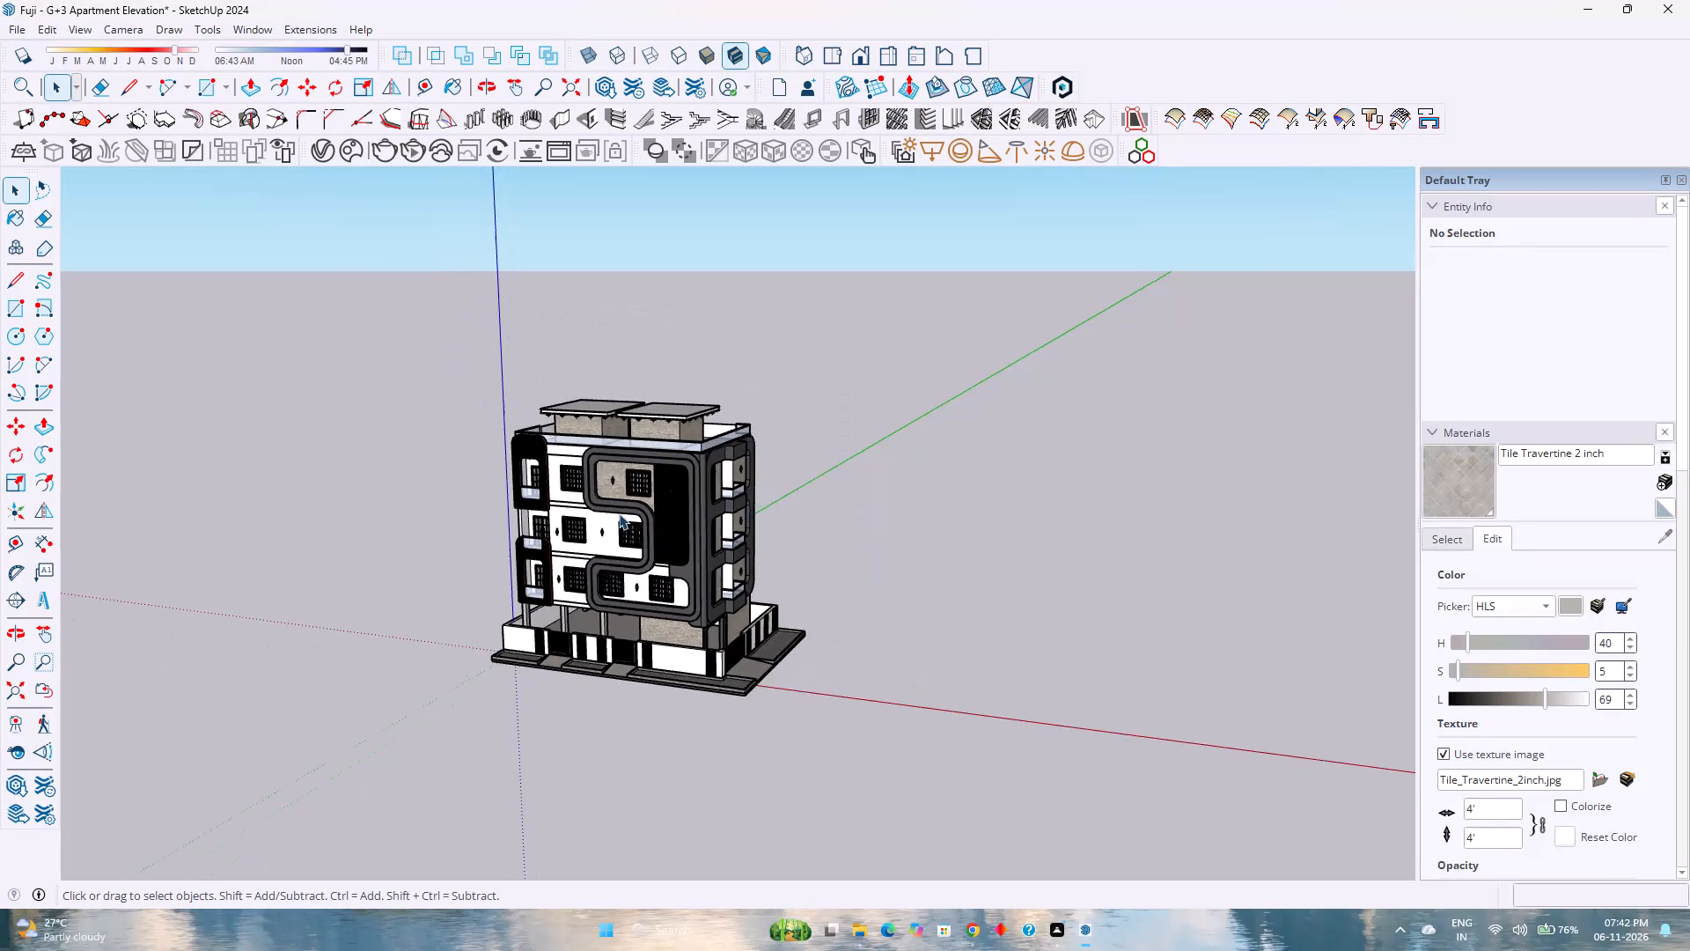
pyautogui.scroll(20, 617, 520)
pyautogui.scroll(1, 617, 520)
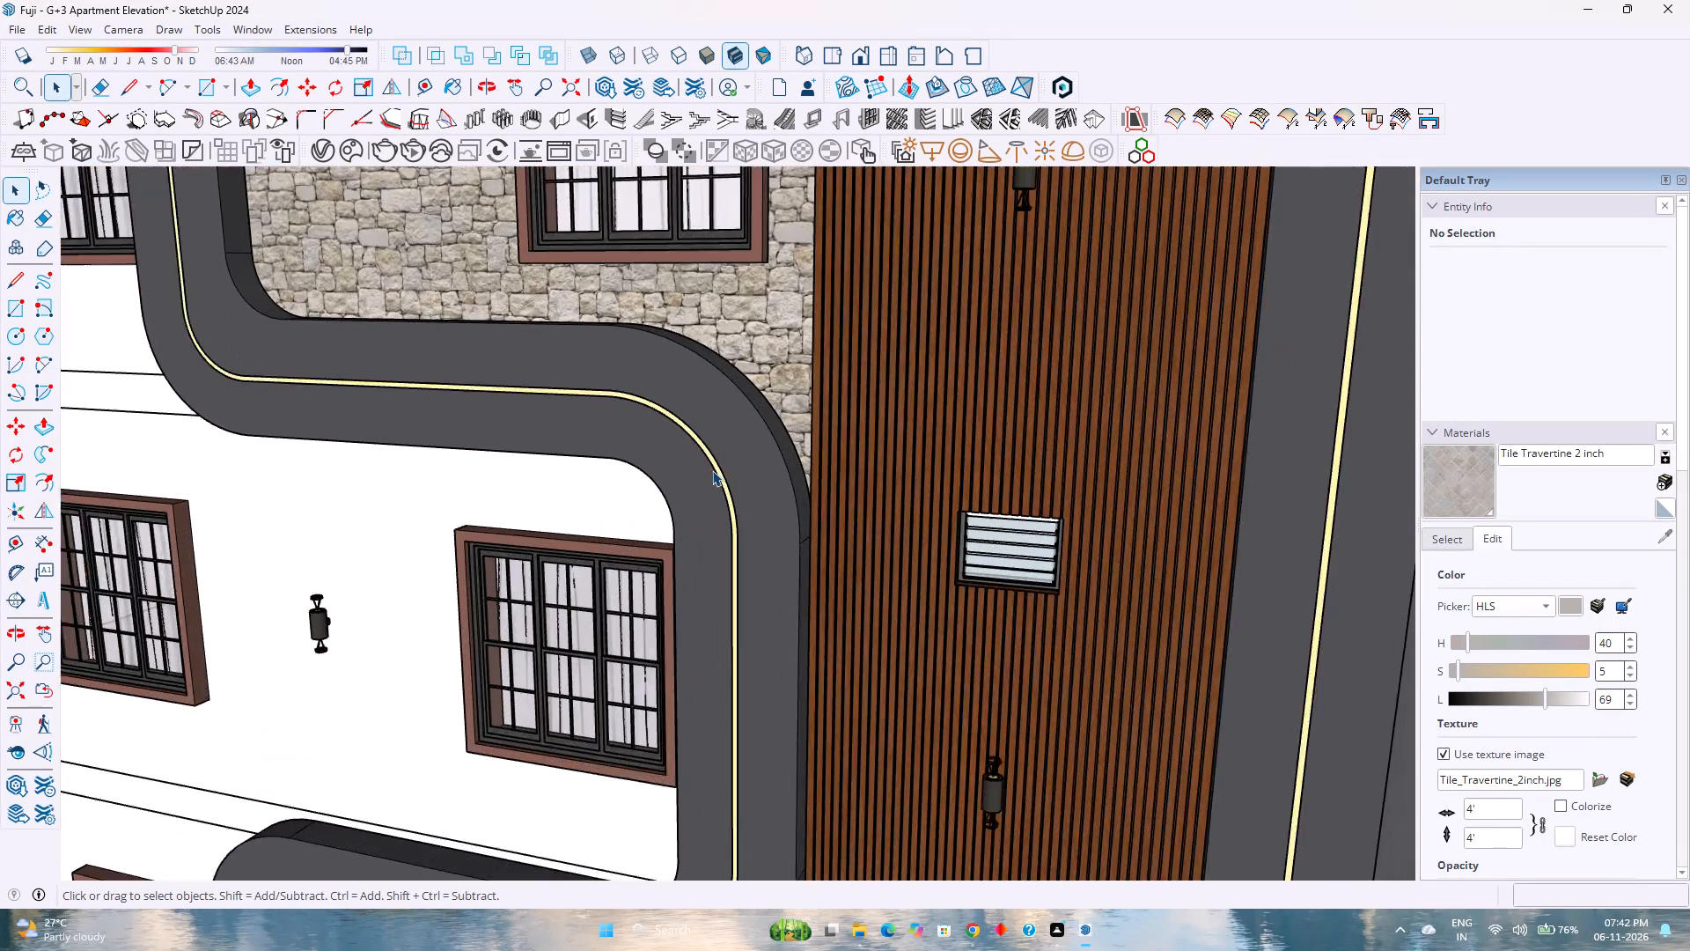
pyautogui.scroll(18, 712, 470)
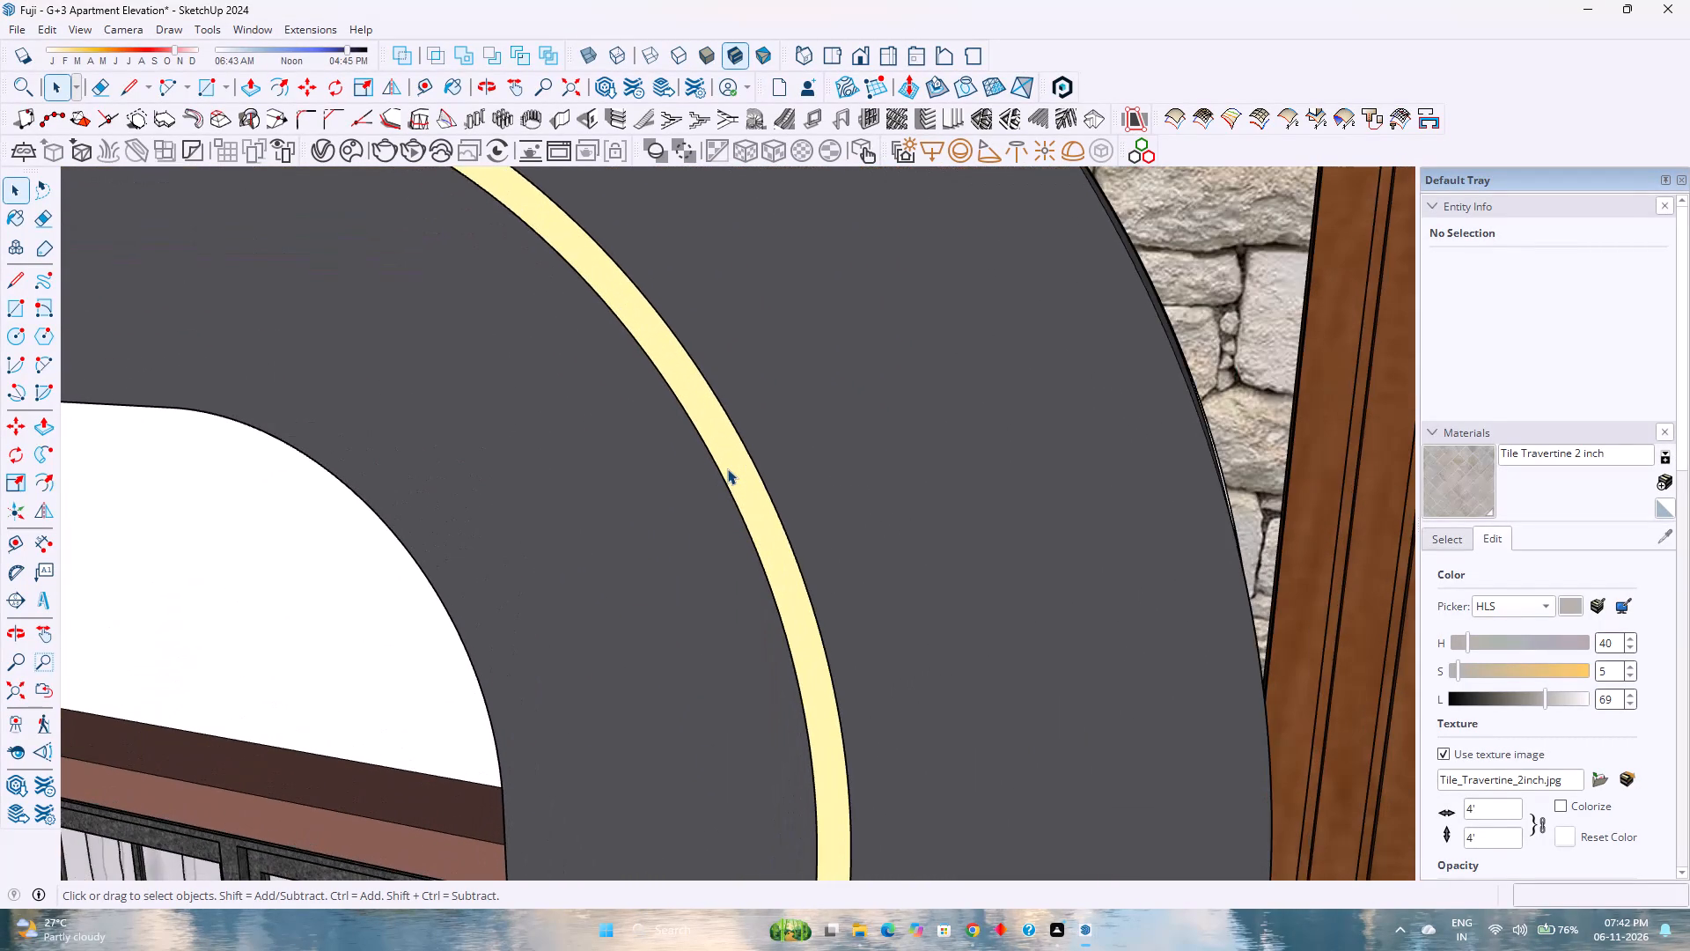
pyautogui.click(727, 468)
pyautogui.scroll(-8, 727, 469)
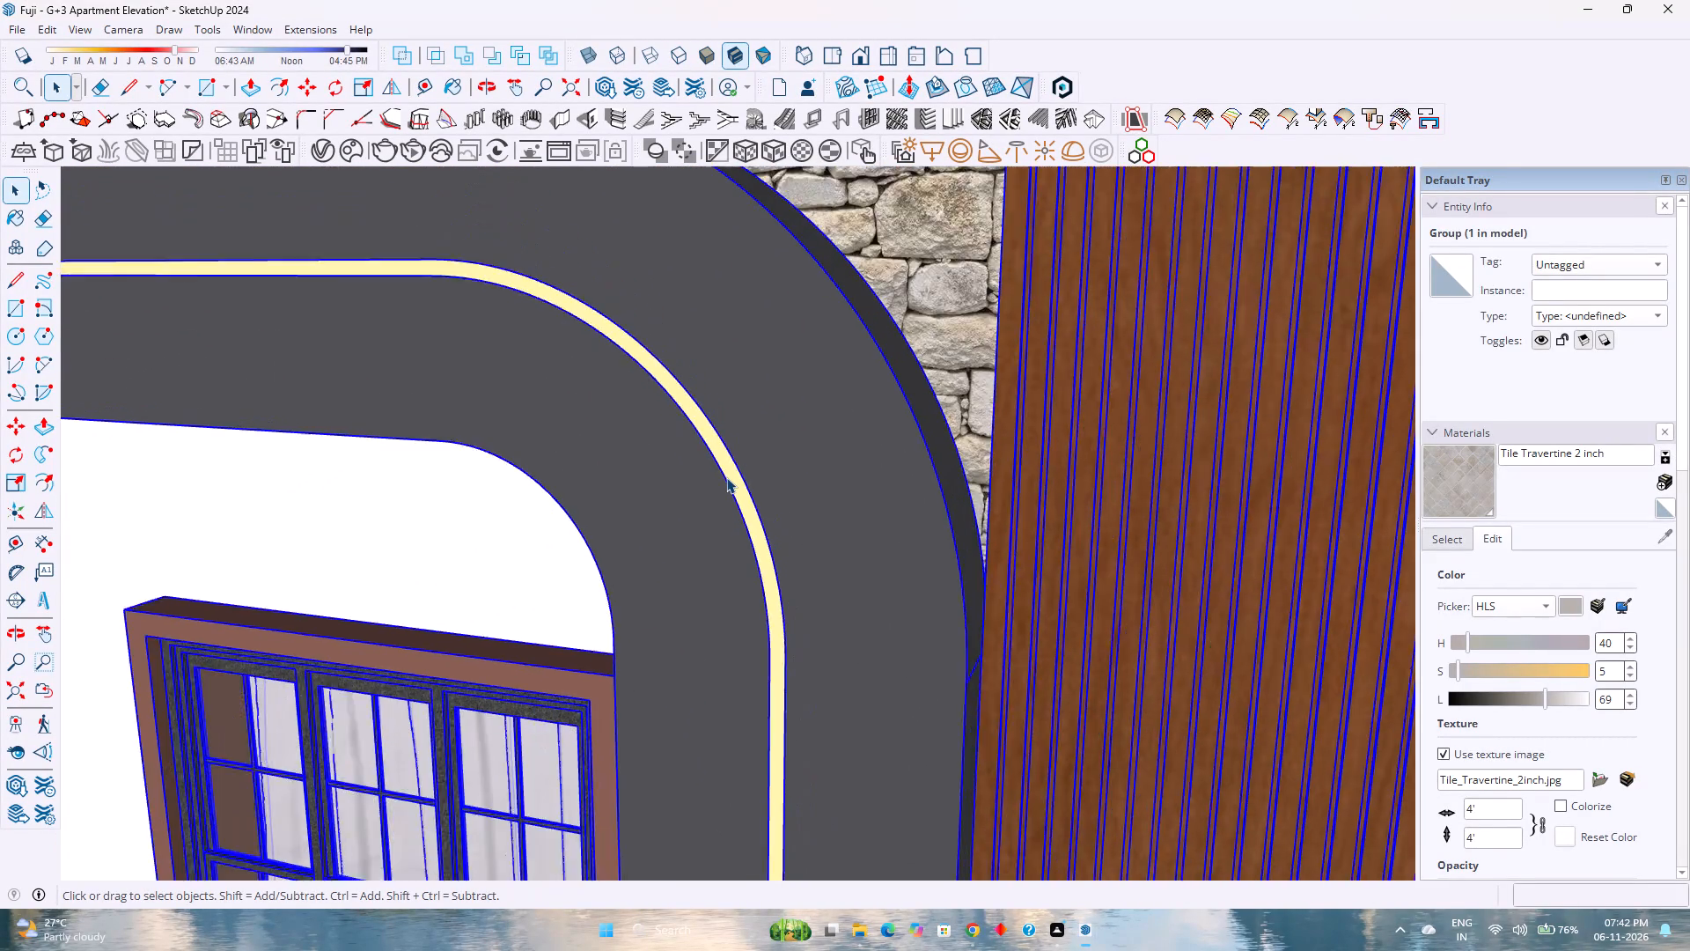
pyautogui.scroll(-20, 726, 477)
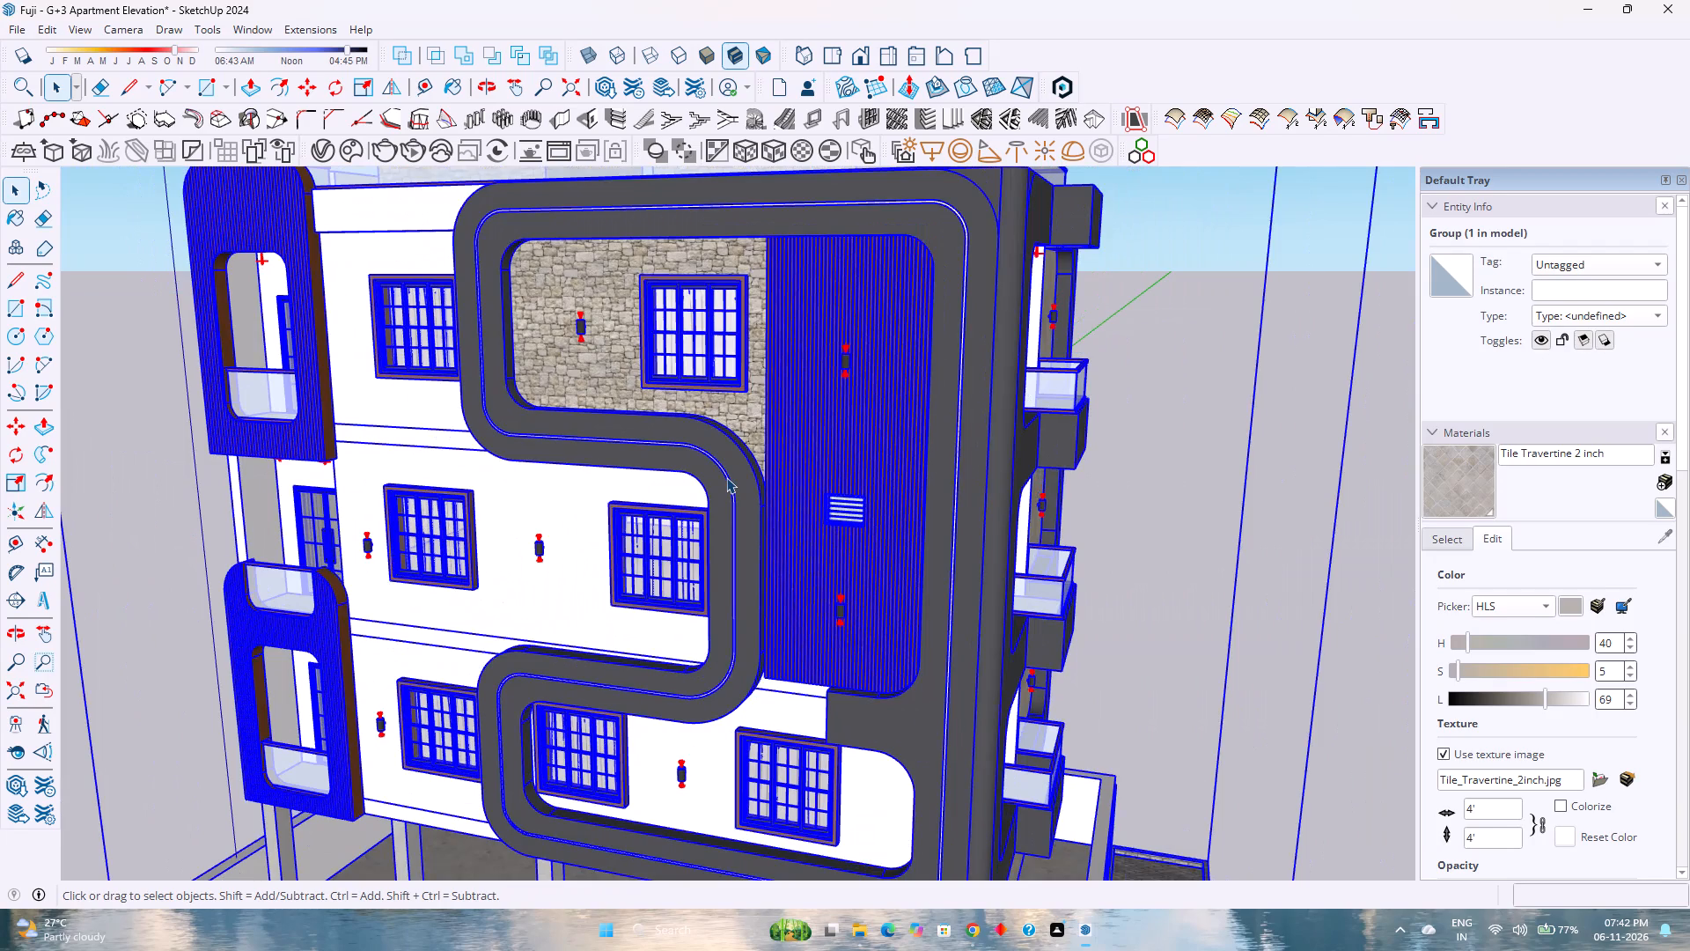
pyautogui.scroll(-4, 726, 477)
pyautogui.scroll(3, 726, 477)
pyautogui.scroll(-2, 726, 477)
pyautogui.scroll(1, 726, 477)
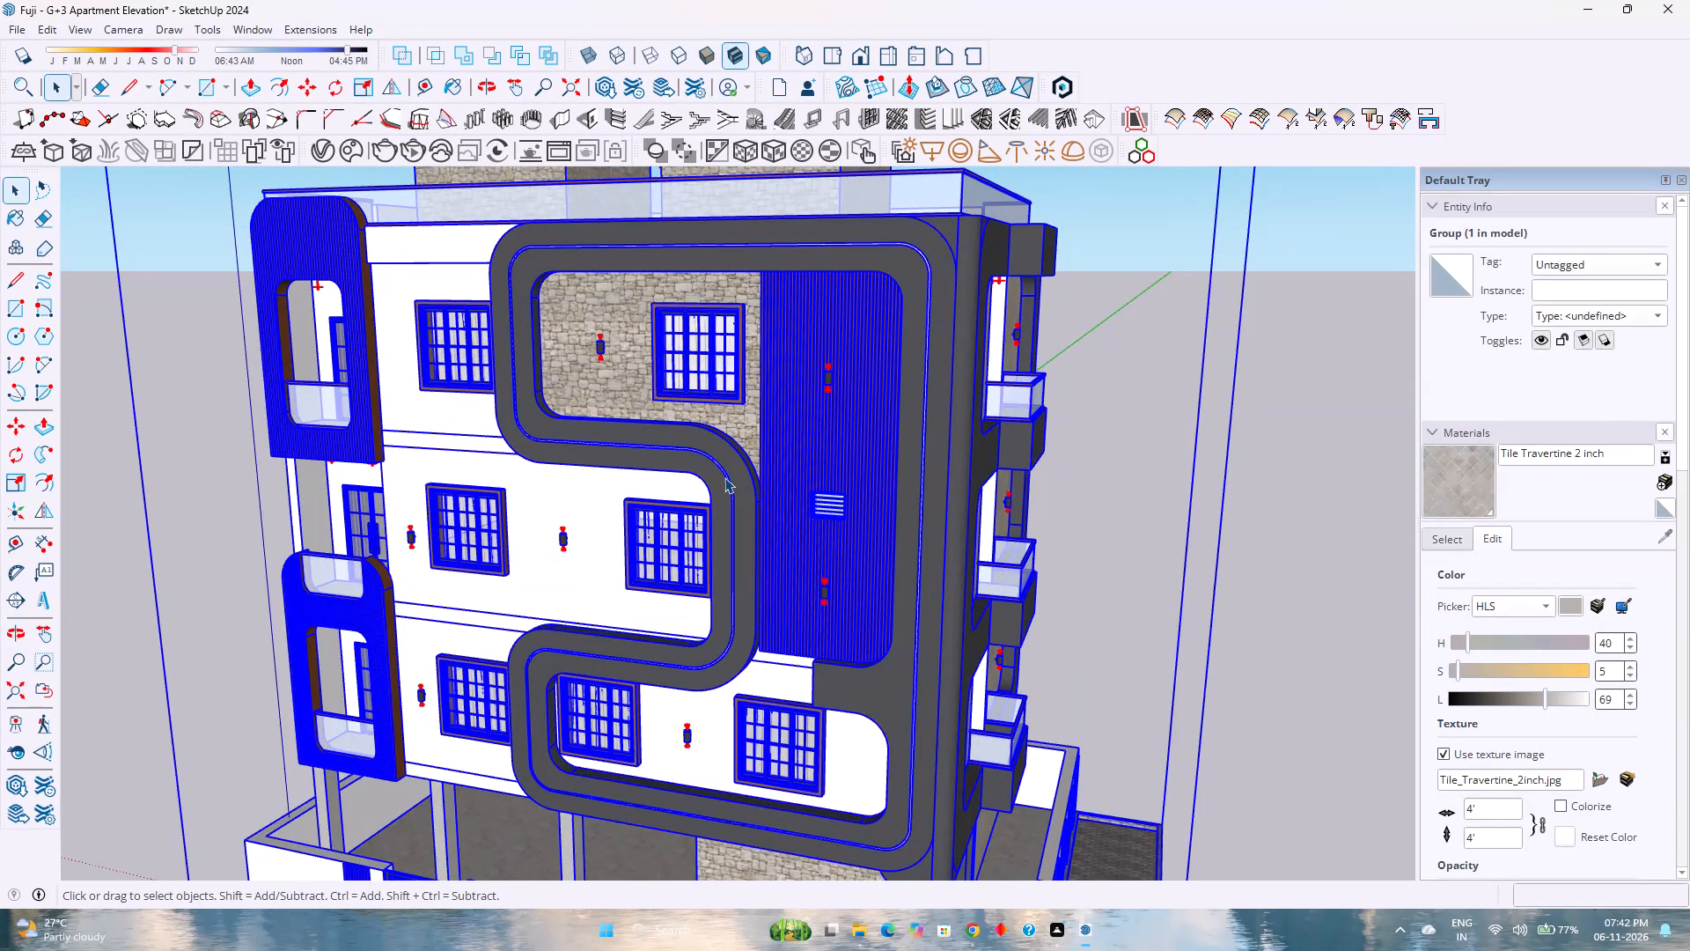
pyautogui.scroll(-5, 724, 477)
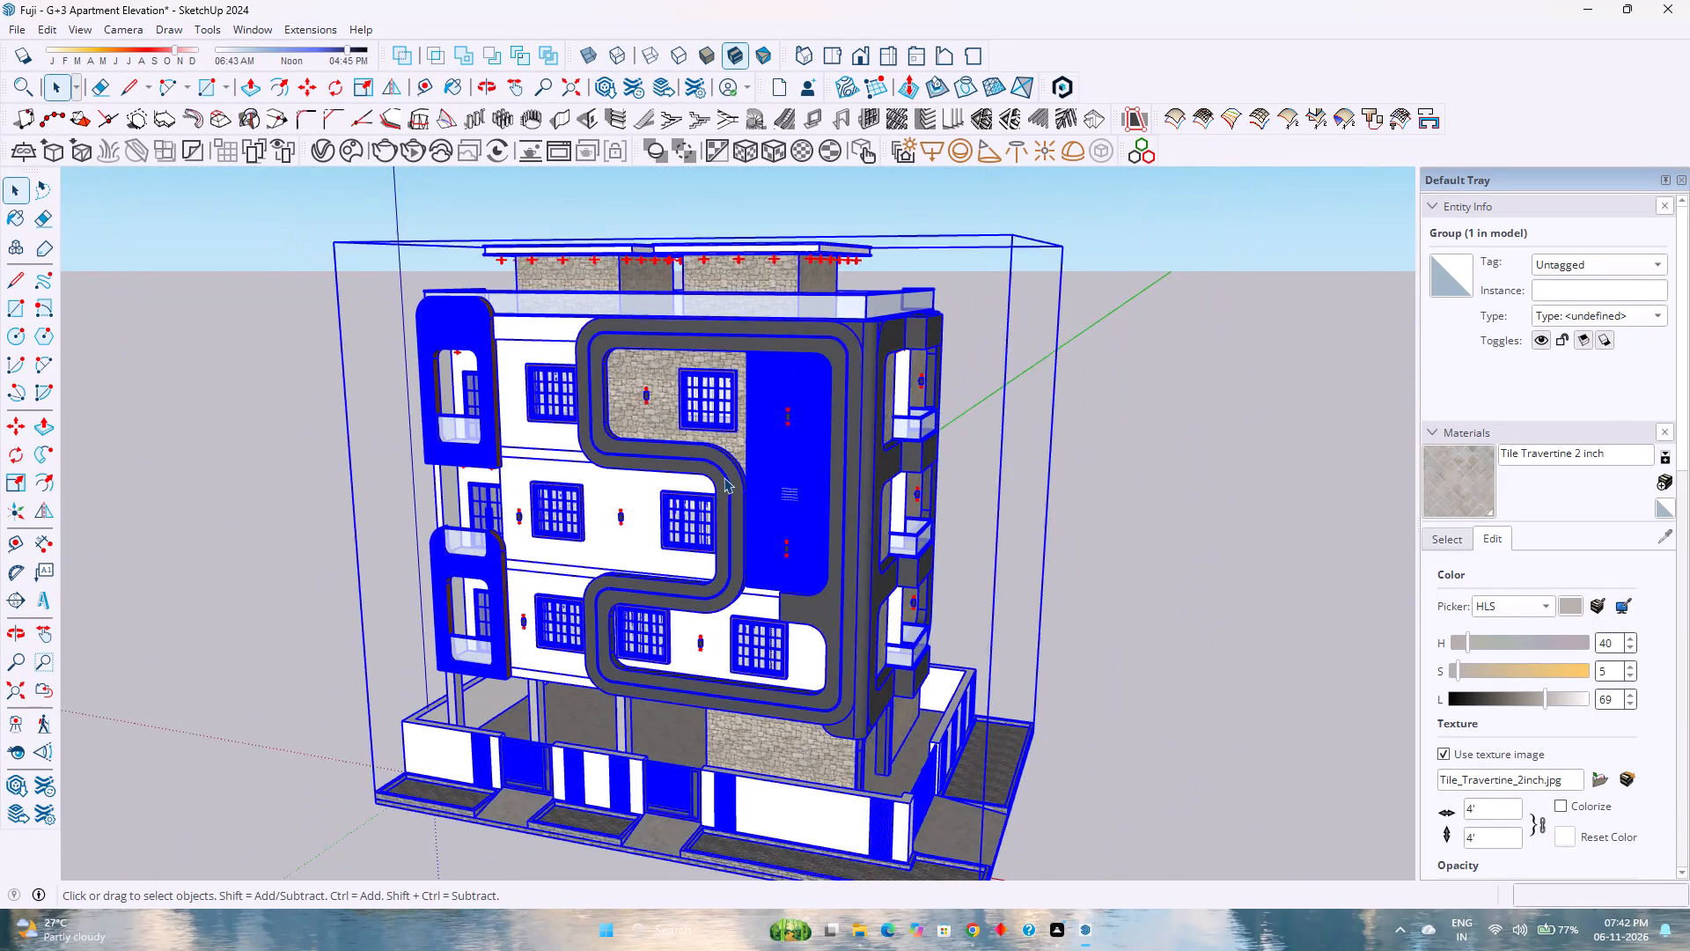
pyautogui.scroll(-4, 724, 477)
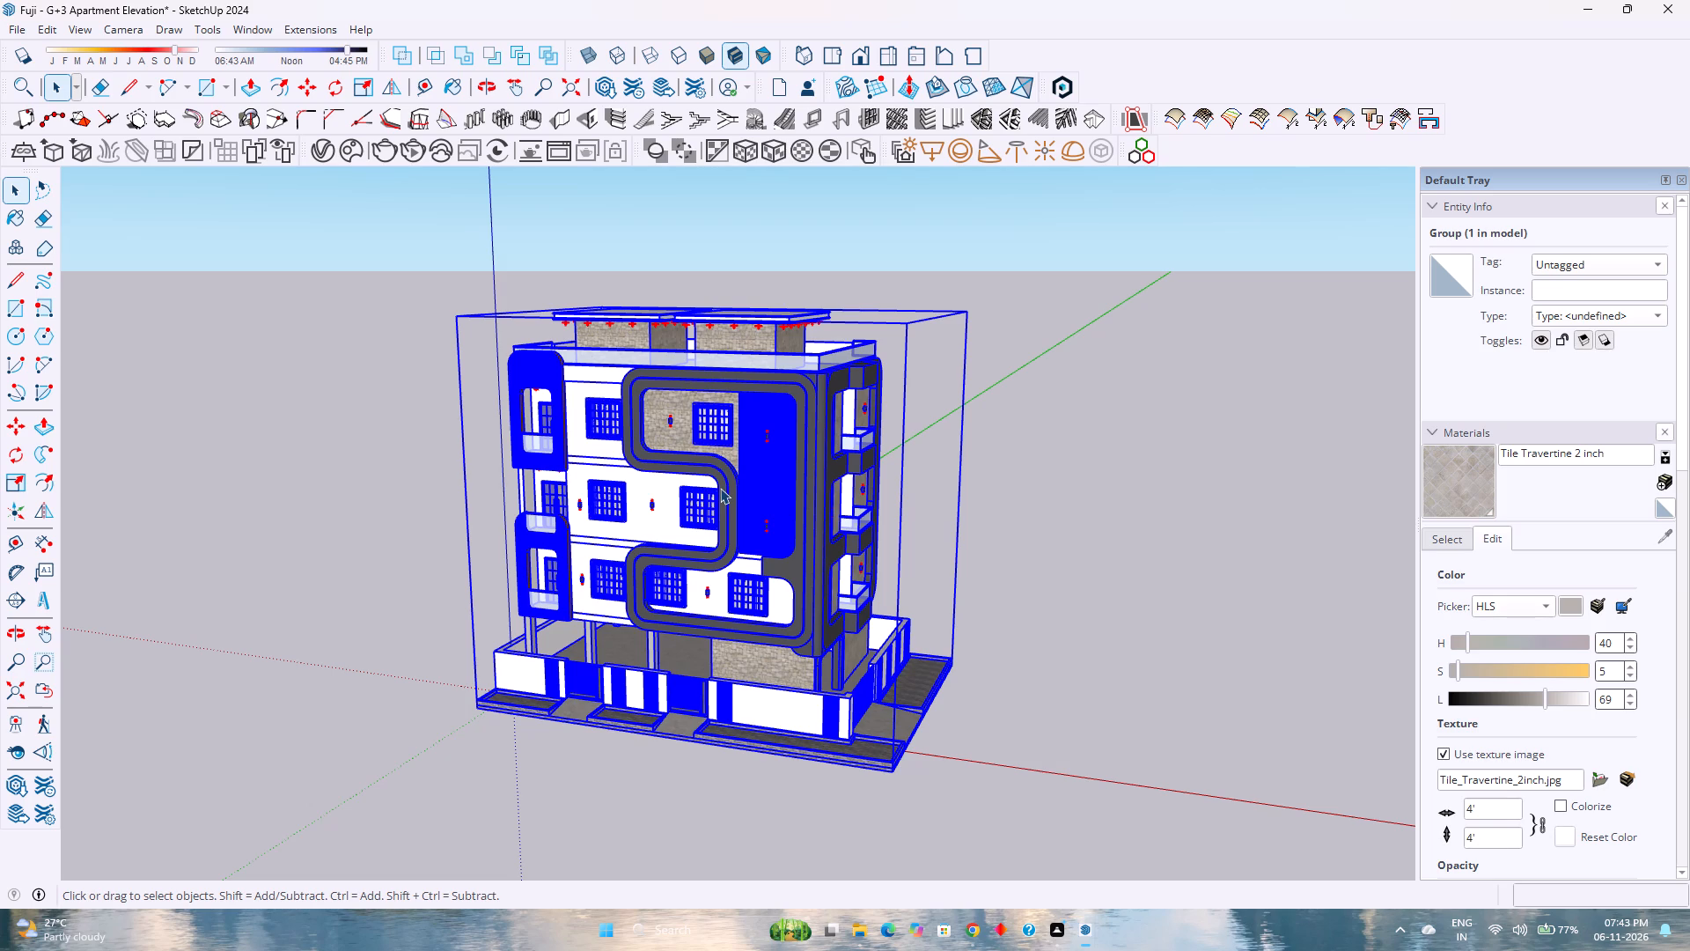
pyautogui.scroll(-2, 720, 488)
pyautogui.scroll(2, 720, 488)
pyautogui.doubleClick(720, 488)
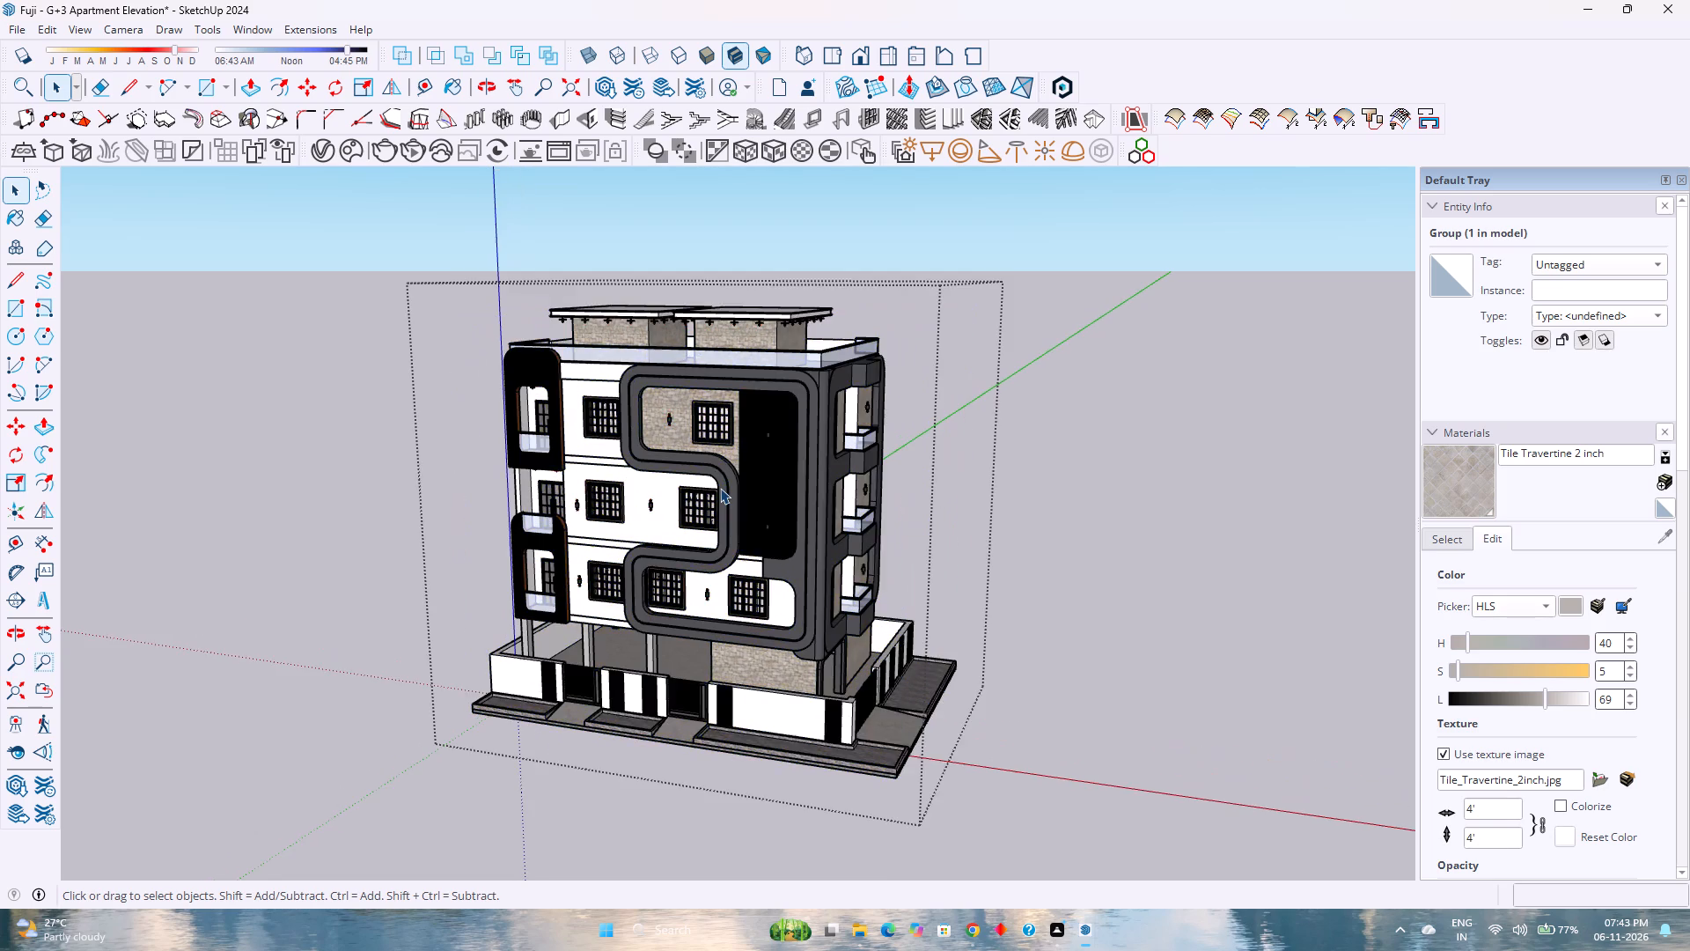
pyautogui.scroll(3, 720, 488)
pyautogui.scroll(-1, 720, 488)
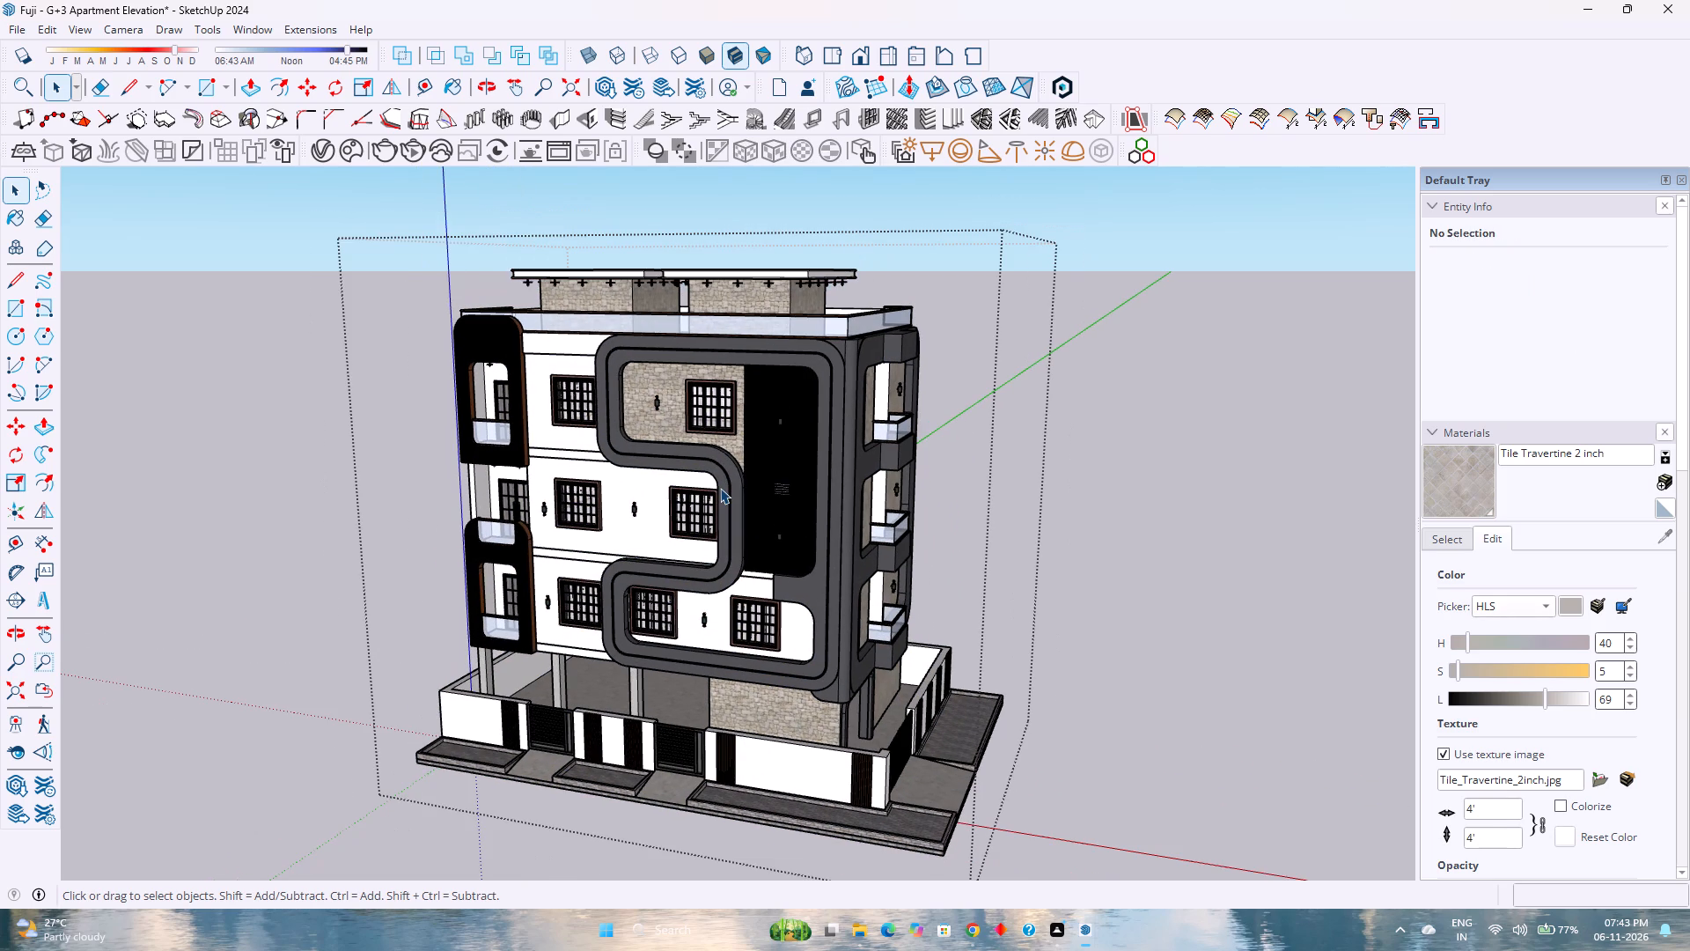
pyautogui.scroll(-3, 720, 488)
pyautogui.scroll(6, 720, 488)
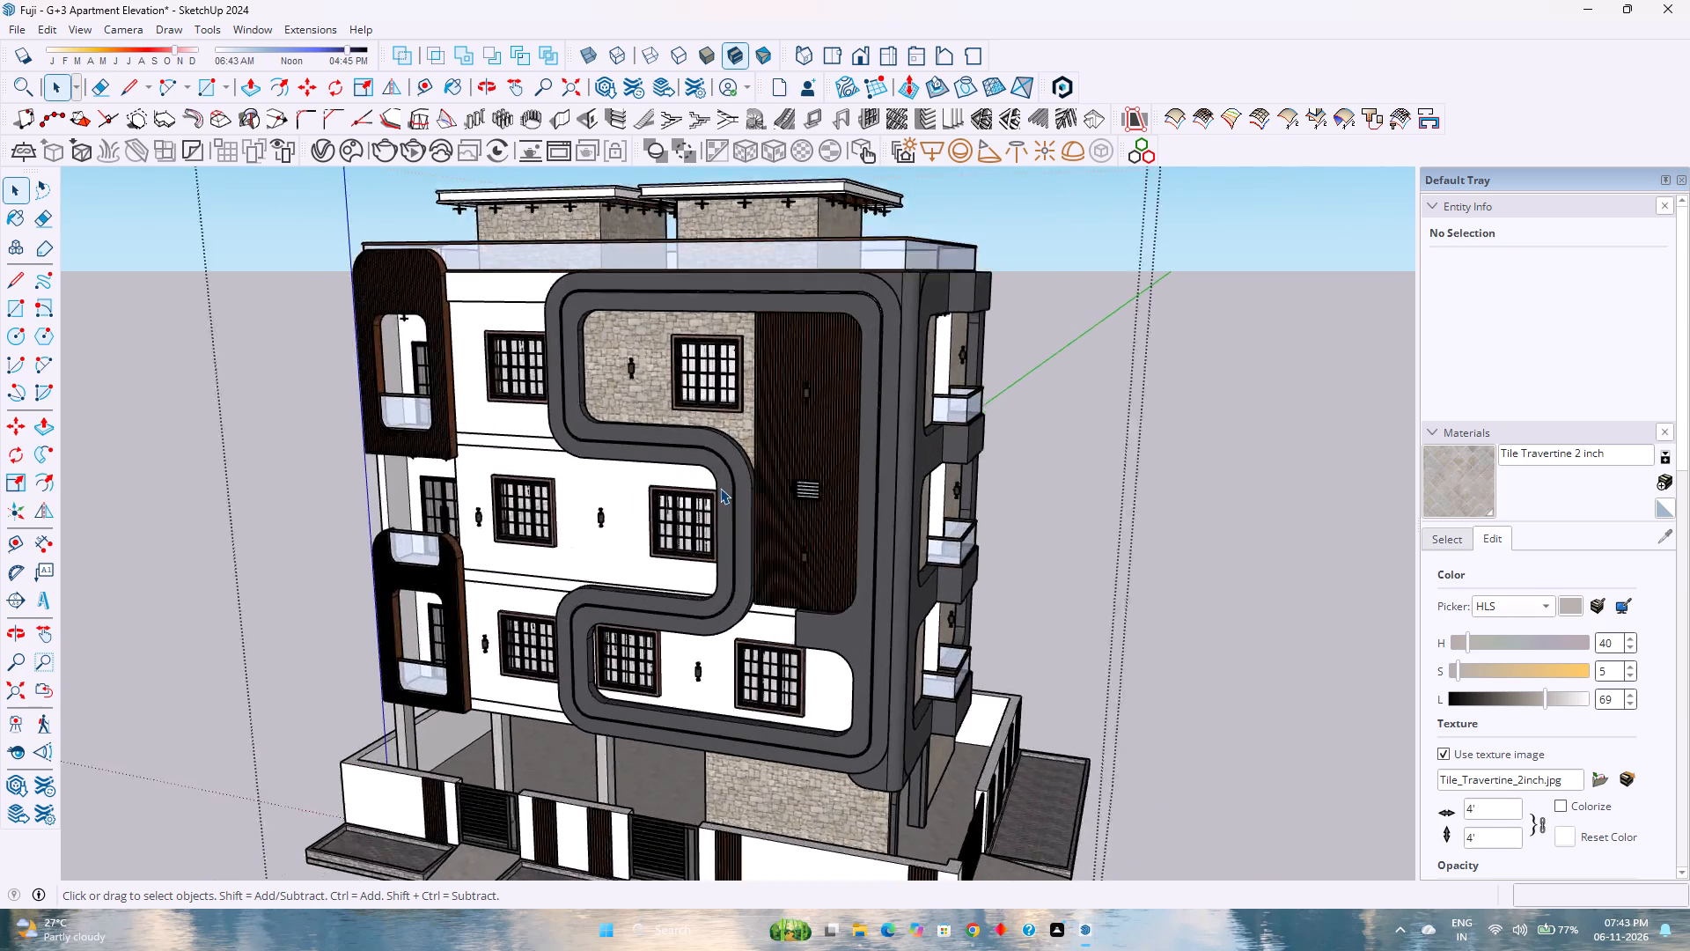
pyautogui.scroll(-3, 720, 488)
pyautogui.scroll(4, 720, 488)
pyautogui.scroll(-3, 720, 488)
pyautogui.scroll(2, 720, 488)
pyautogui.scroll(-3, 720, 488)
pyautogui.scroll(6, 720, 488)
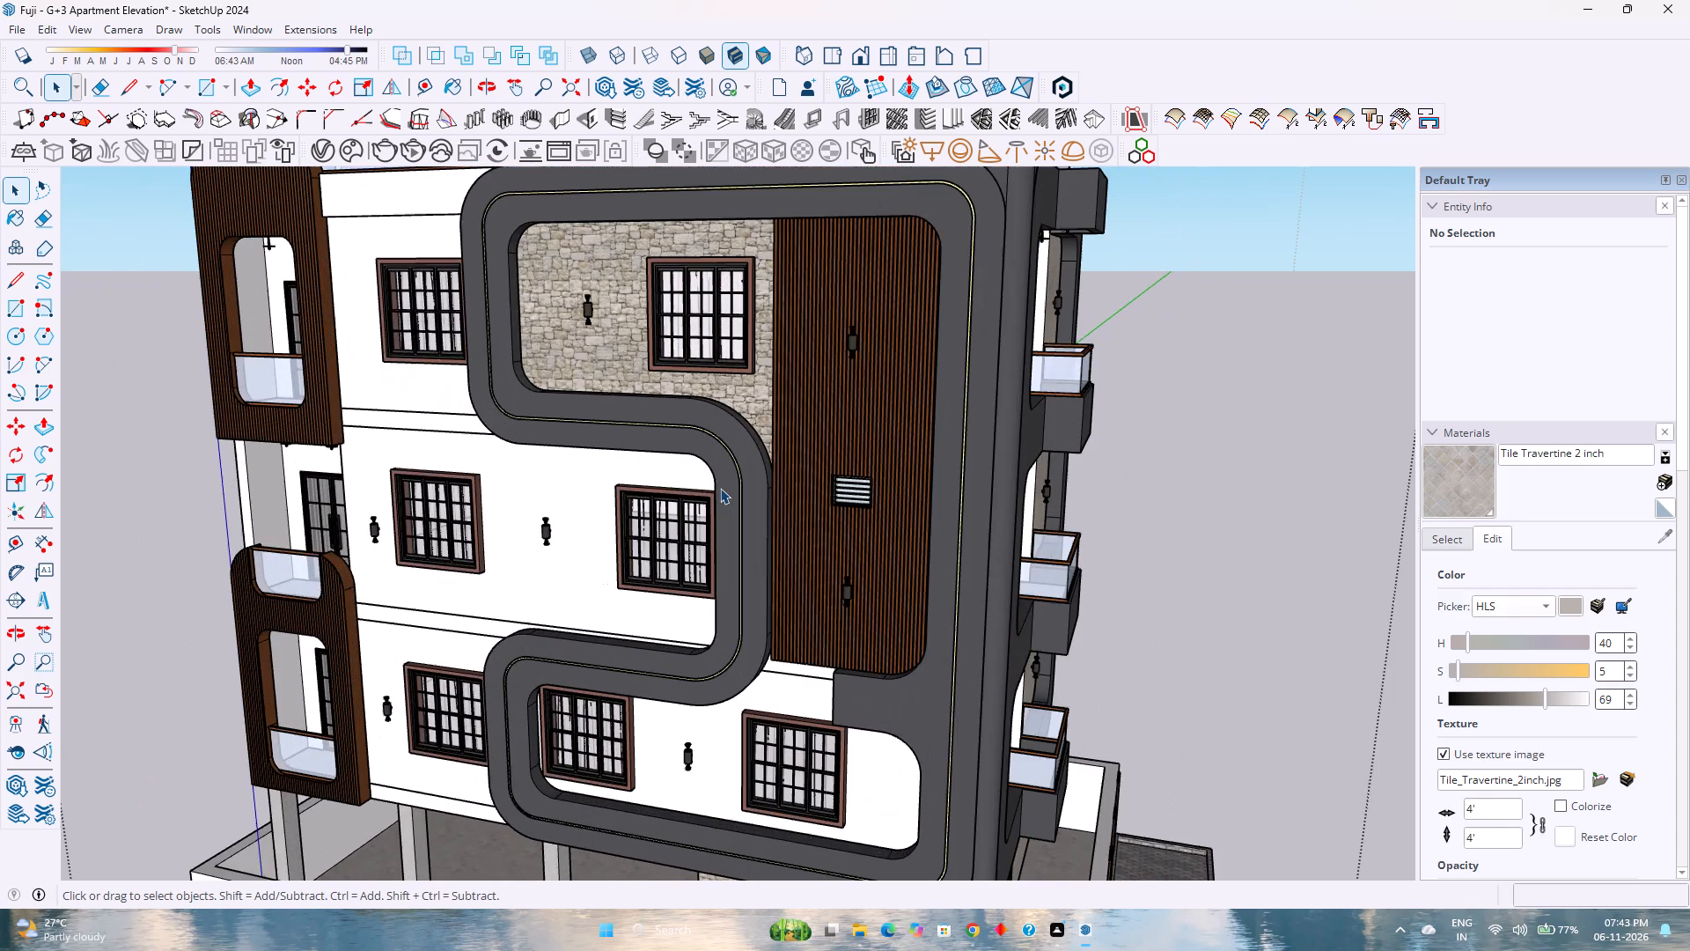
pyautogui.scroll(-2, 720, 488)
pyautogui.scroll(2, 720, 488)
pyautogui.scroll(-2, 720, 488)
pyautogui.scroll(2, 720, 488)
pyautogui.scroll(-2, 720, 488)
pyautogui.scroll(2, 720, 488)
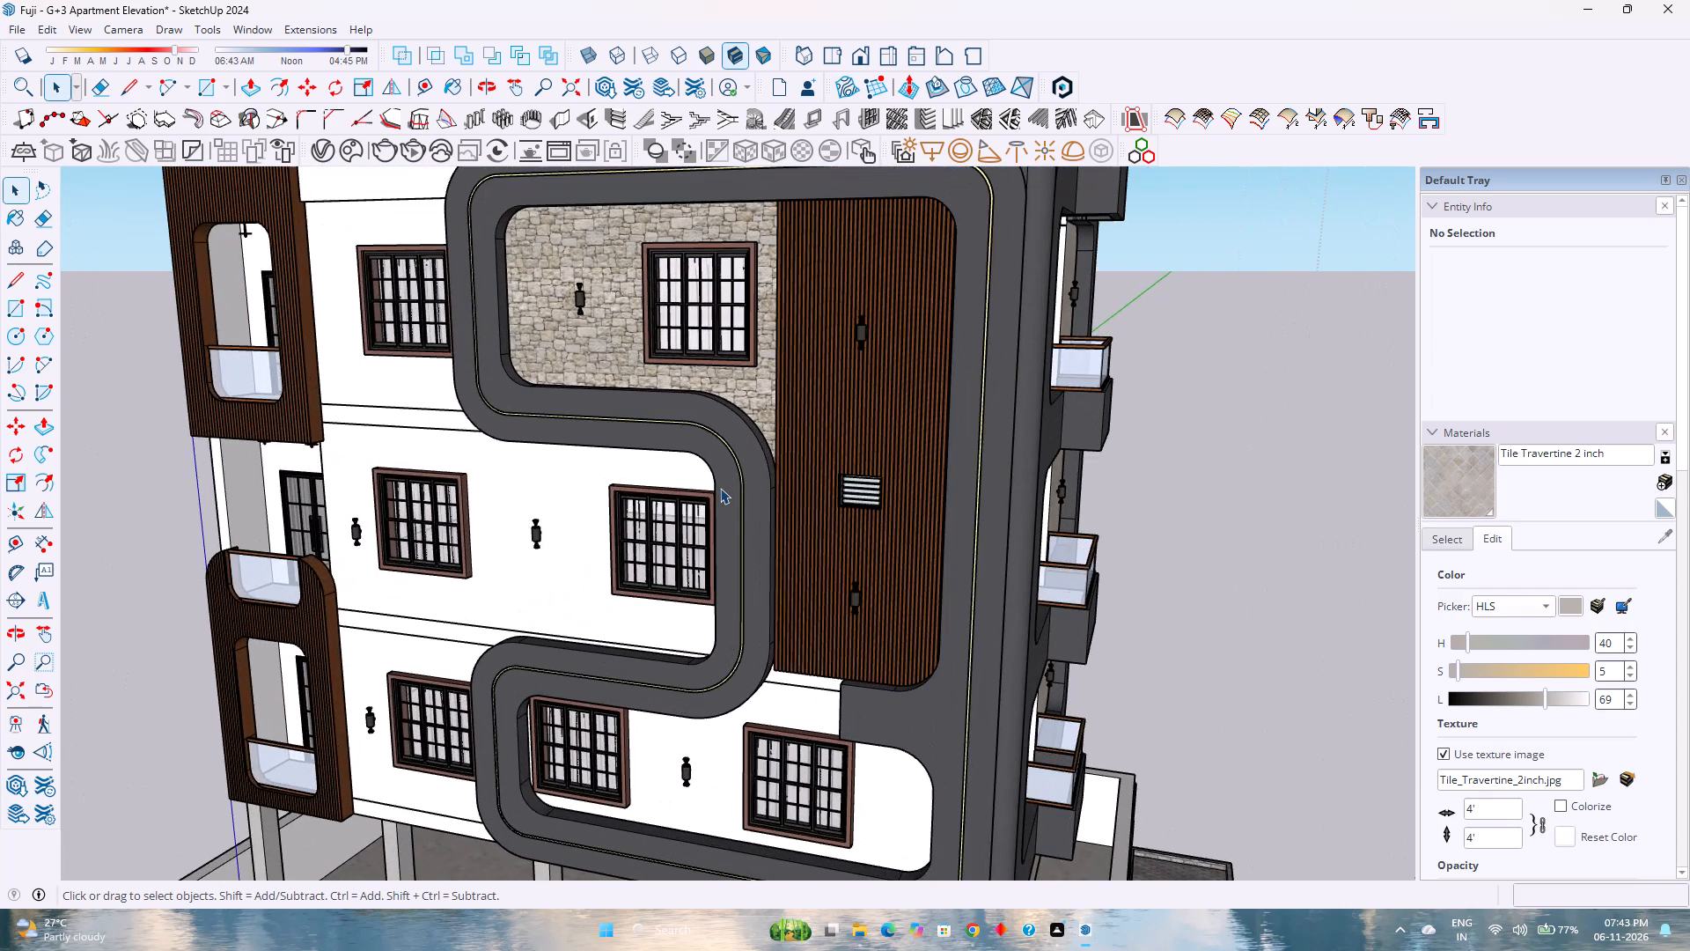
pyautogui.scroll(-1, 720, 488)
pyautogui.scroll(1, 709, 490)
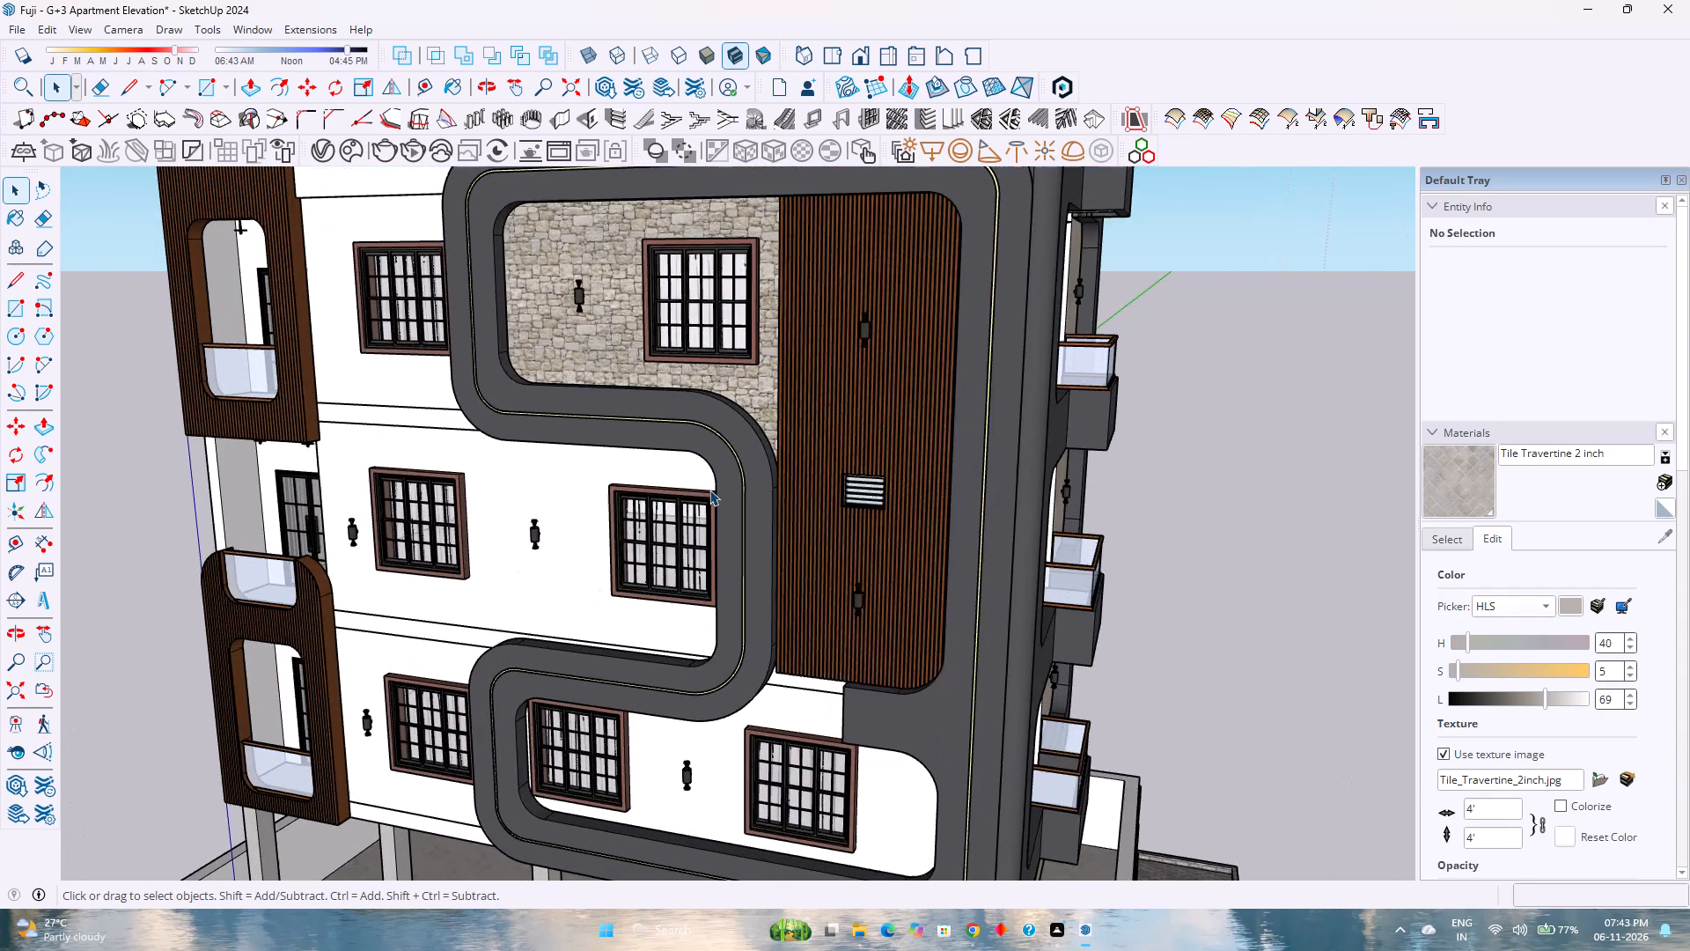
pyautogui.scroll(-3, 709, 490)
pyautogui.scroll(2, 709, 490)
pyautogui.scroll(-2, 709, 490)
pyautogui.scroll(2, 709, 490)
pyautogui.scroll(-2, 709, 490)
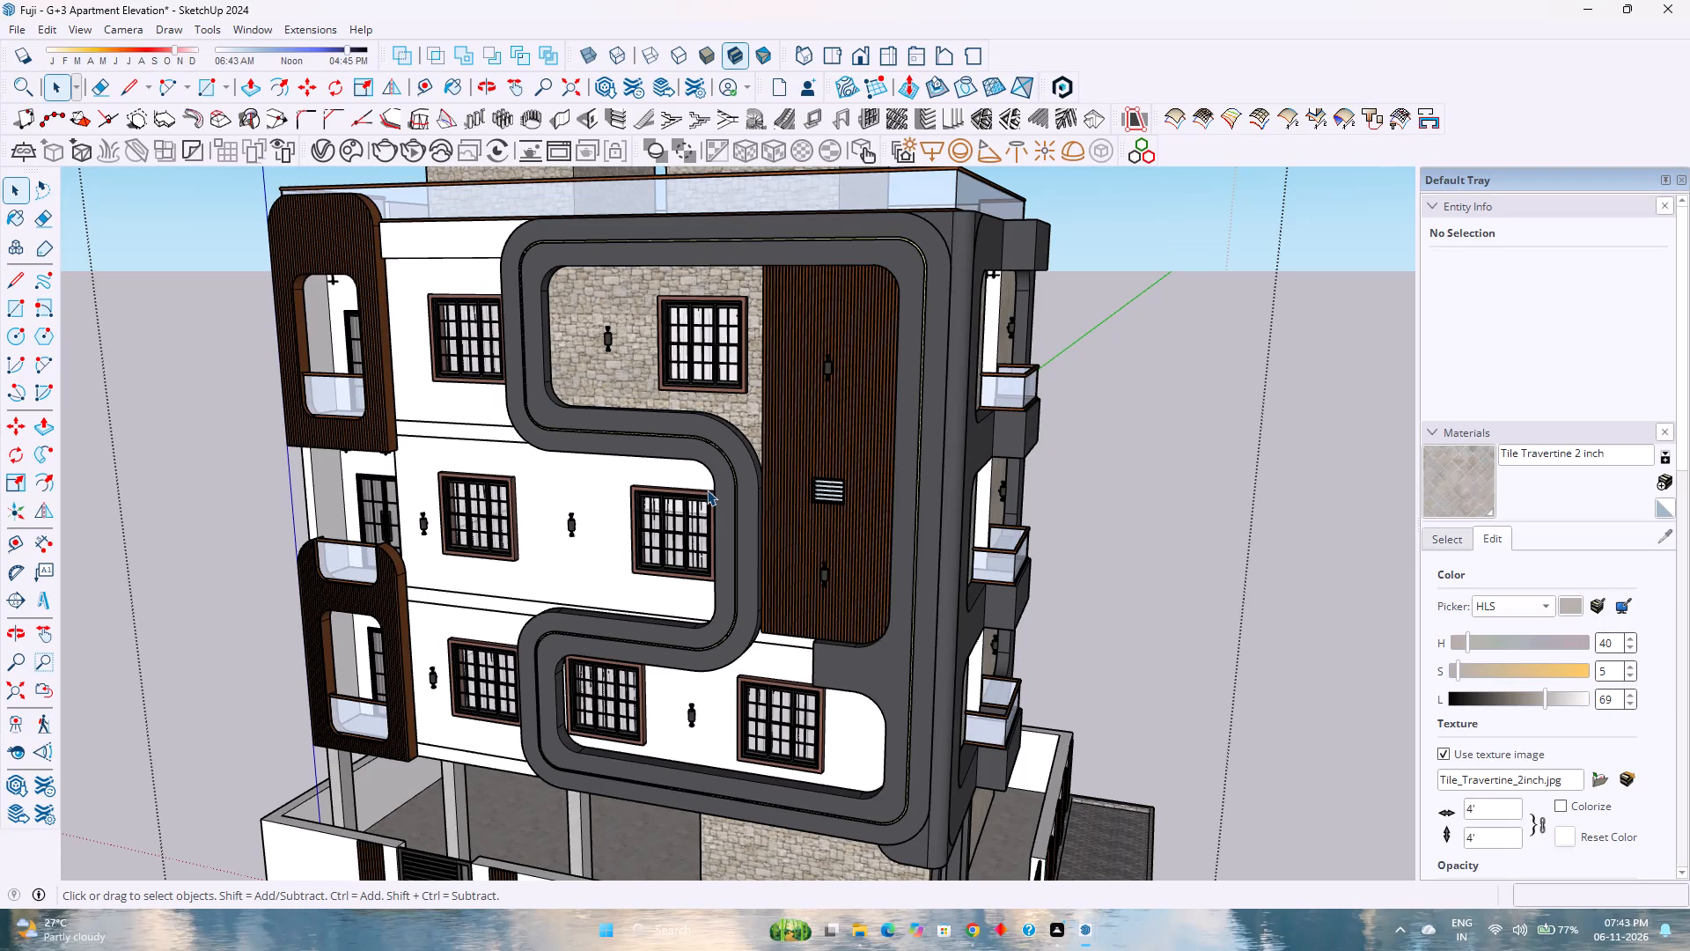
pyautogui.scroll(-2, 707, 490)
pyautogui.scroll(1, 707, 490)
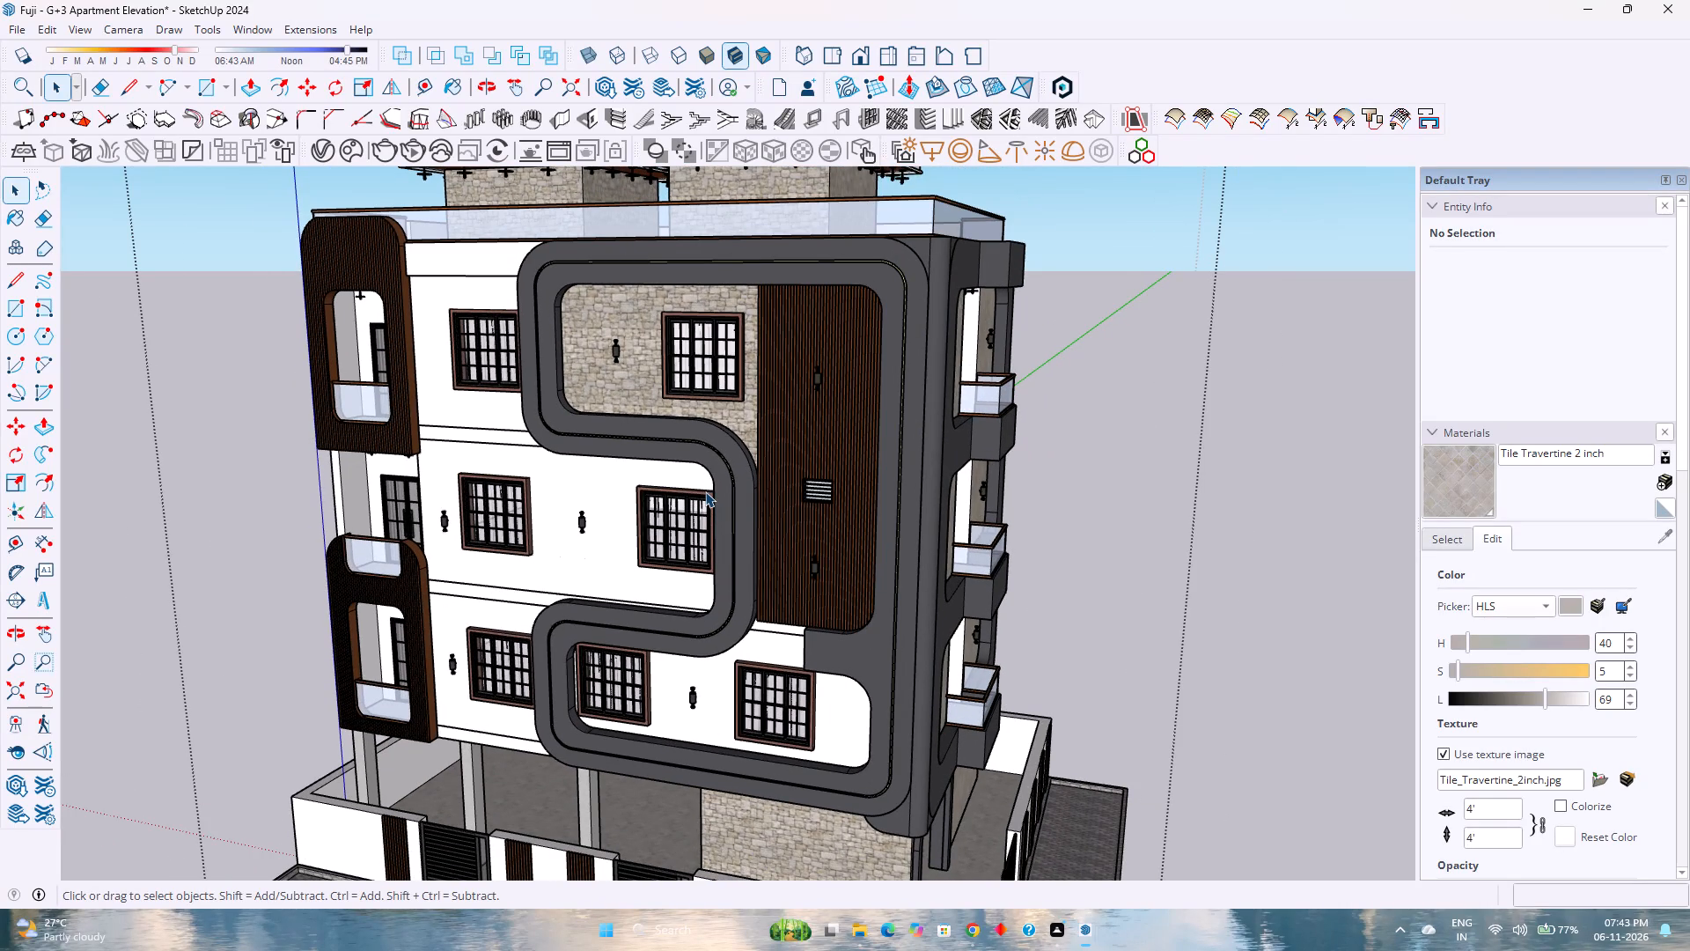
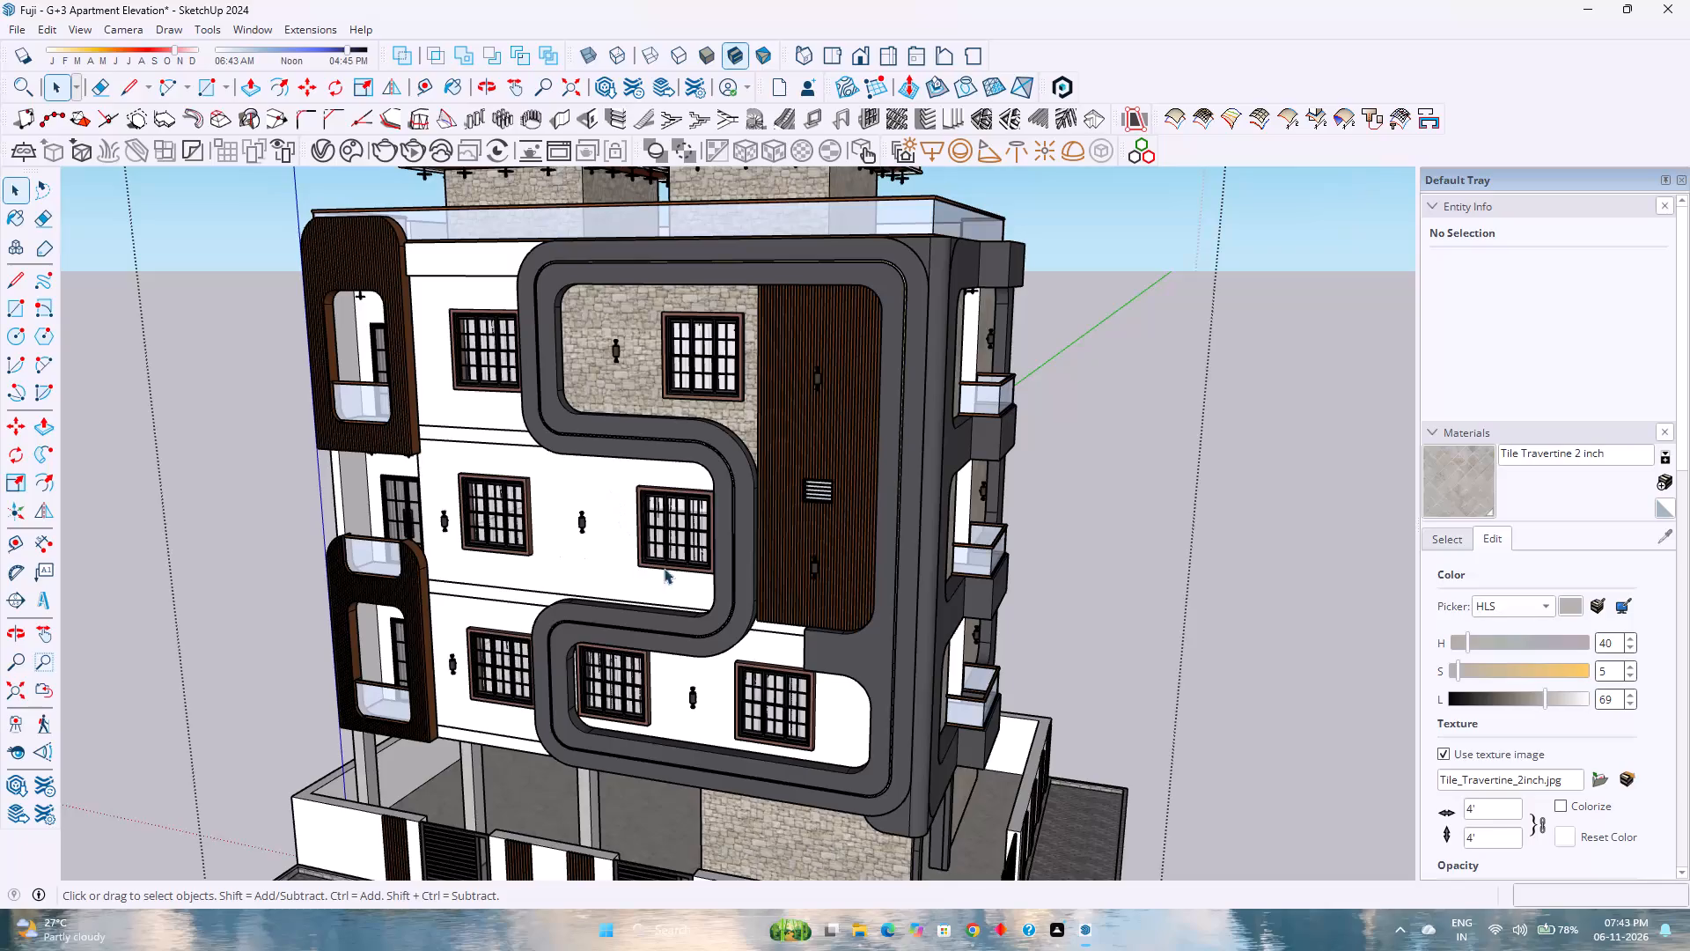
# Examine the long facade's curved dark frame, windows and balconies from slightly above, comparing close and whole-building views.
pyautogui.scroll(-5, 723, 511)
pyautogui.scroll(1, 723, 511)
pyautogui.scroll(-2, 723, 511)
pyautogui.scroll(3, 723, 511)
pyautogui.scroll(-4, 723, 511)
pyautogui.scroll(2, 723, 511)
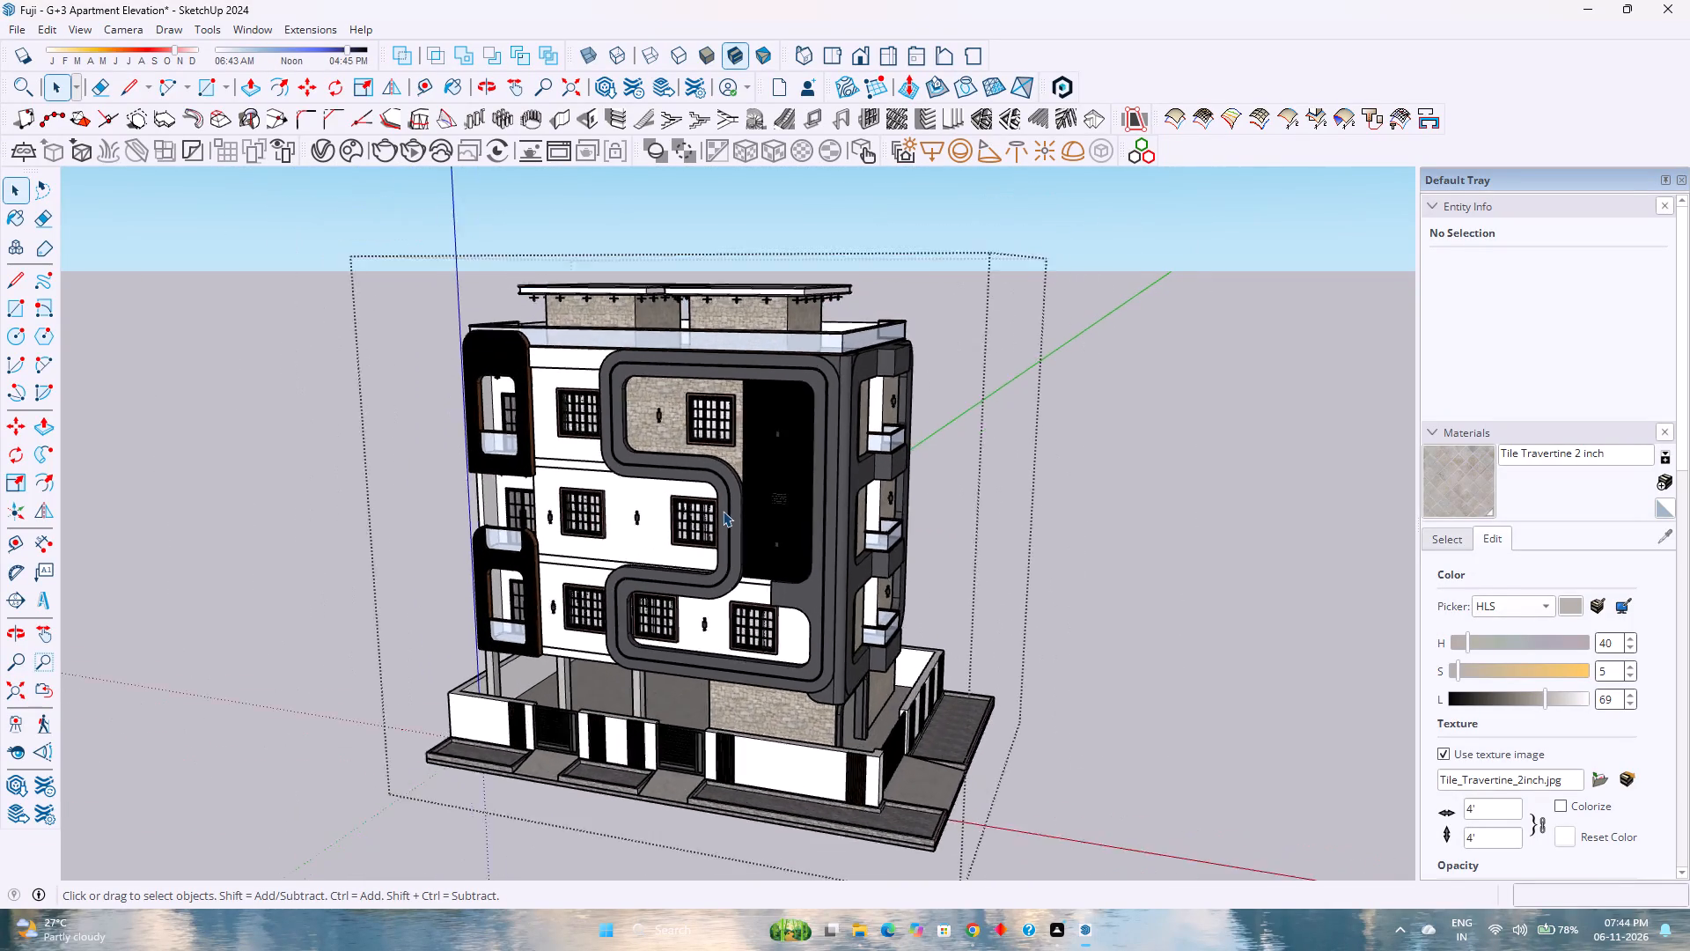
pyautogui.scroll(1, 723, 511)
pyautogui.scroll(-2, 723, 511)
pyautogui.scroll(2, 723, 511)
pyautogui.scroll(-3, 723, 511)
pyautogui.scroll(3, 723, 513)
pyautogui.scroll(-3, 723, 513)
pyautogui.scroll(2, 723, 513)
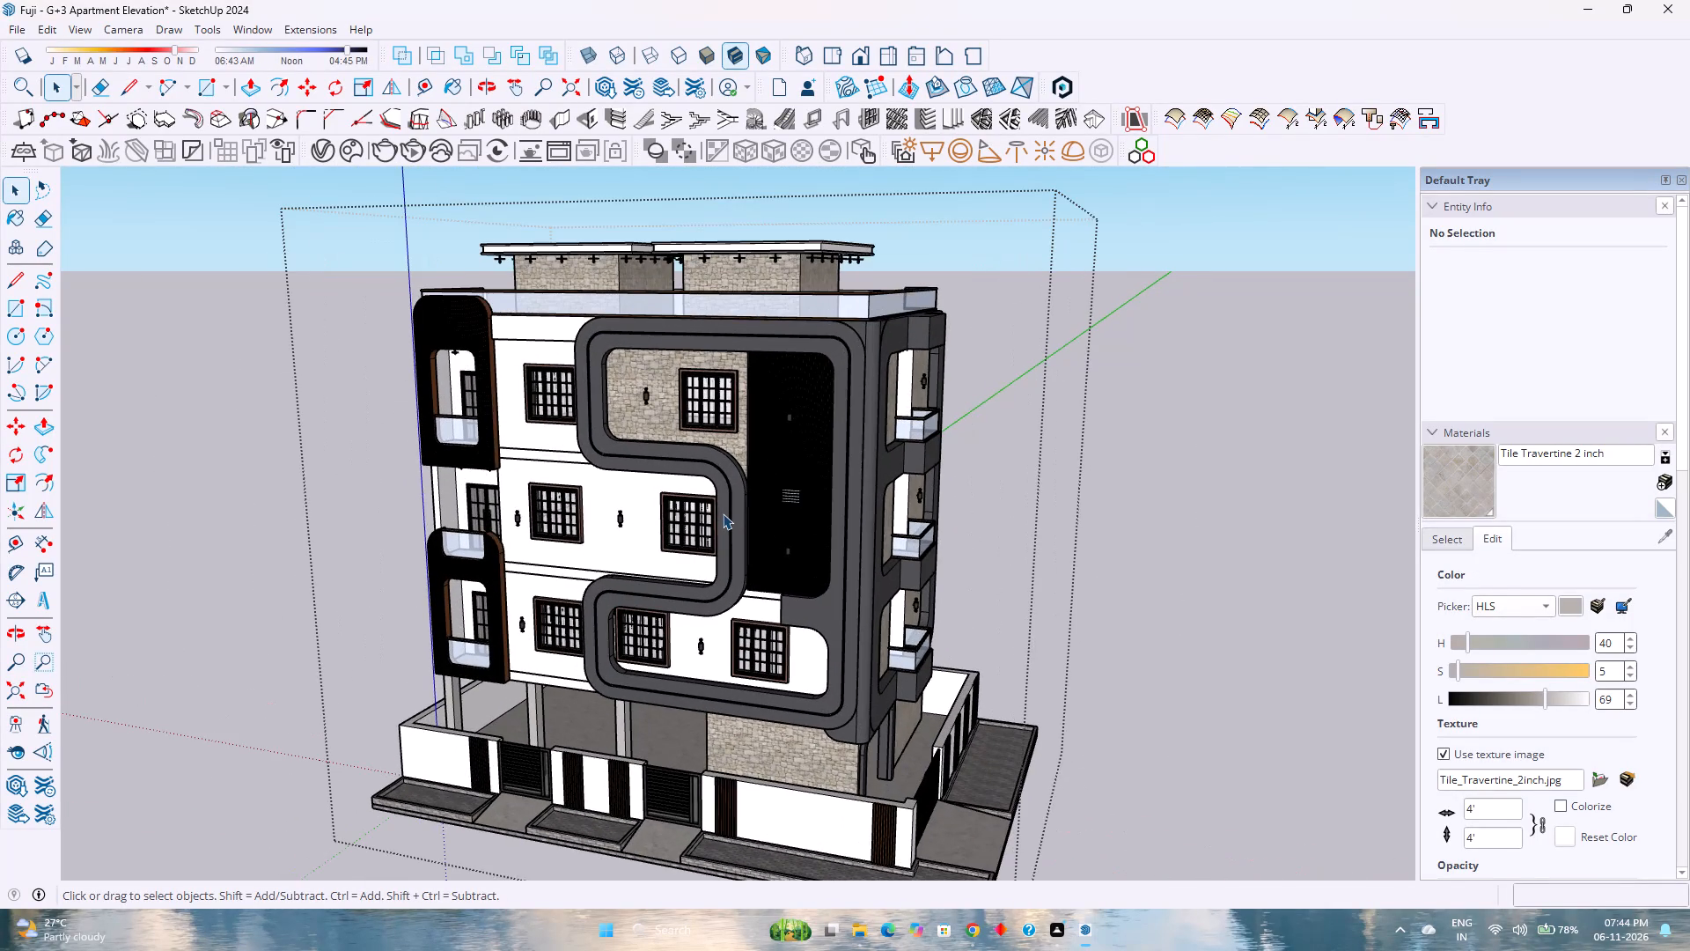
pyautogui.scroll(-3, 723, 513)
pyautogui.scroll(3, 723, 513)
pyautogui.scroll(-3, 723, 513)
pyautogui.scroll(4, 723, 513)
pyautogui.scroll(-4, 723, 513)
pyautogui.scroll(4, 723, 513)
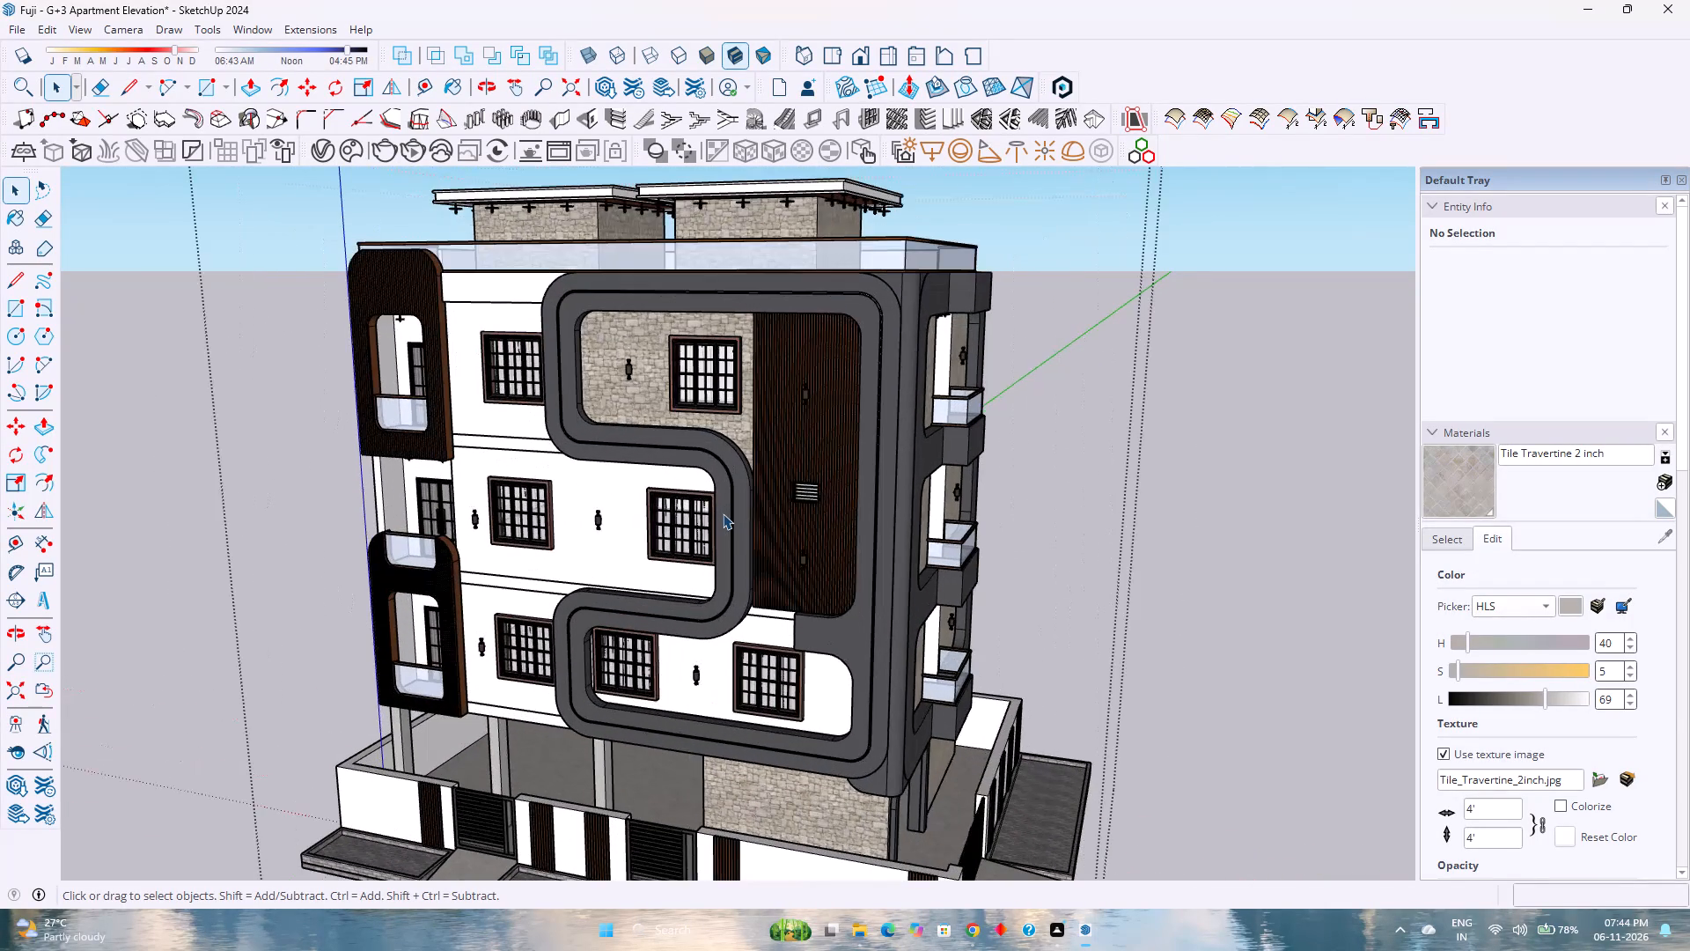
pyautogui.scroll(-3, 723, 513)
pyautogui.scroll(3, 723, 513)
pyautogui.scroll(-4, 723, 514)
pyautogui.scroll(2, 723, 514)
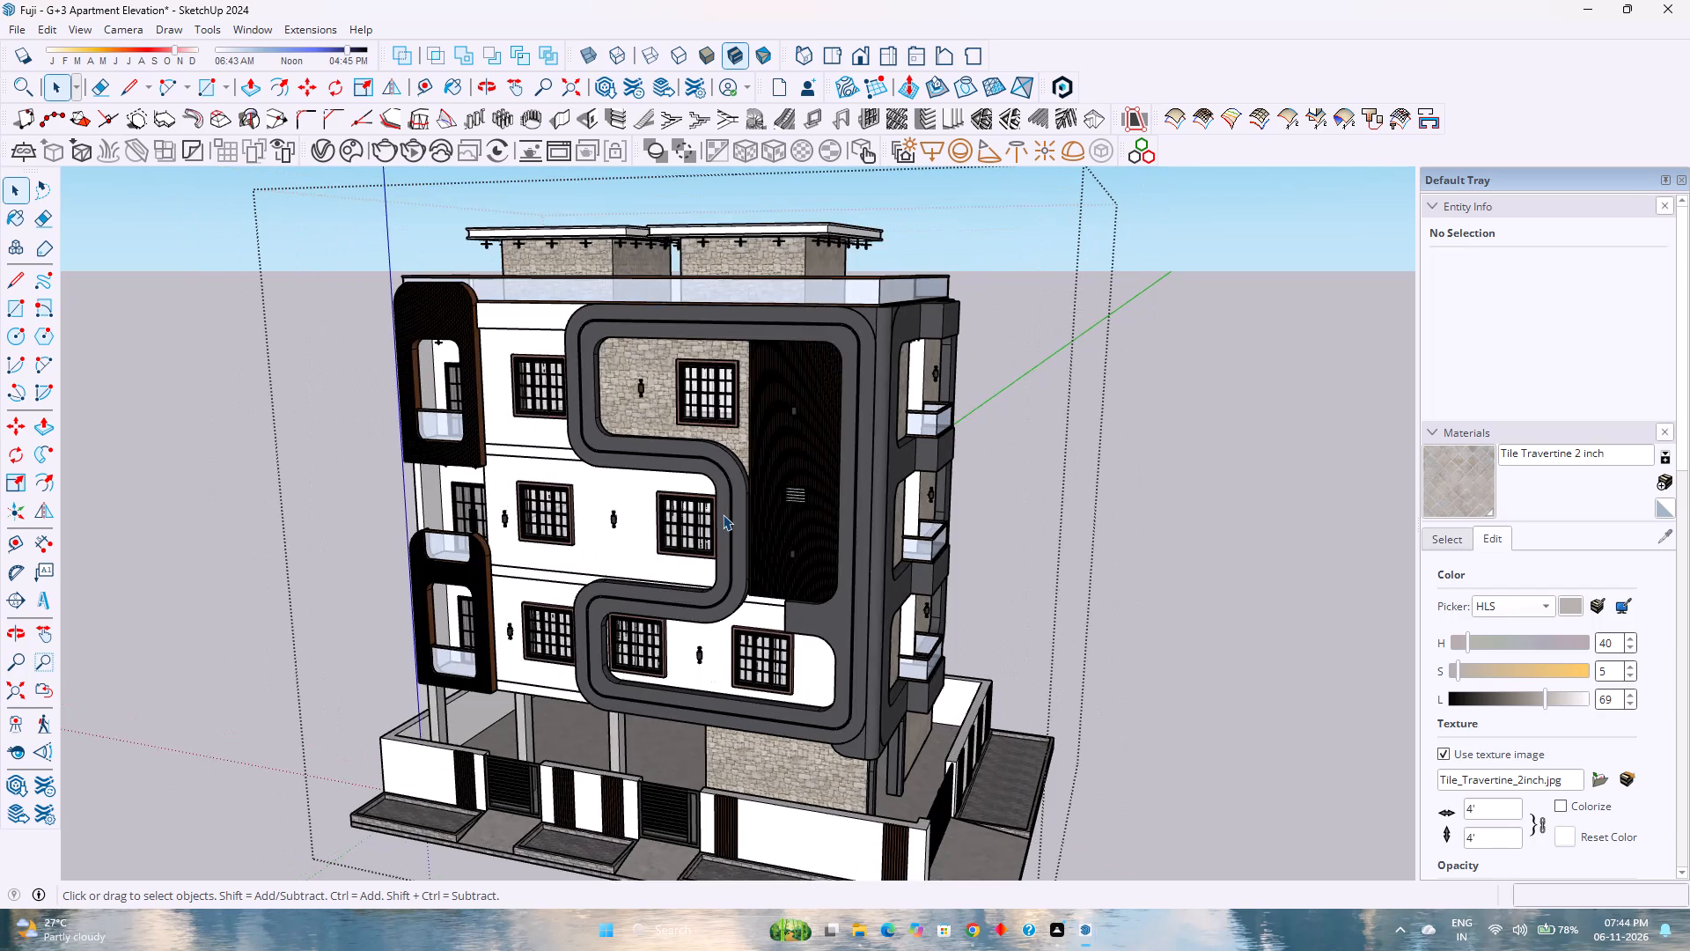
pyautogui.scroll(1, 723, 514)
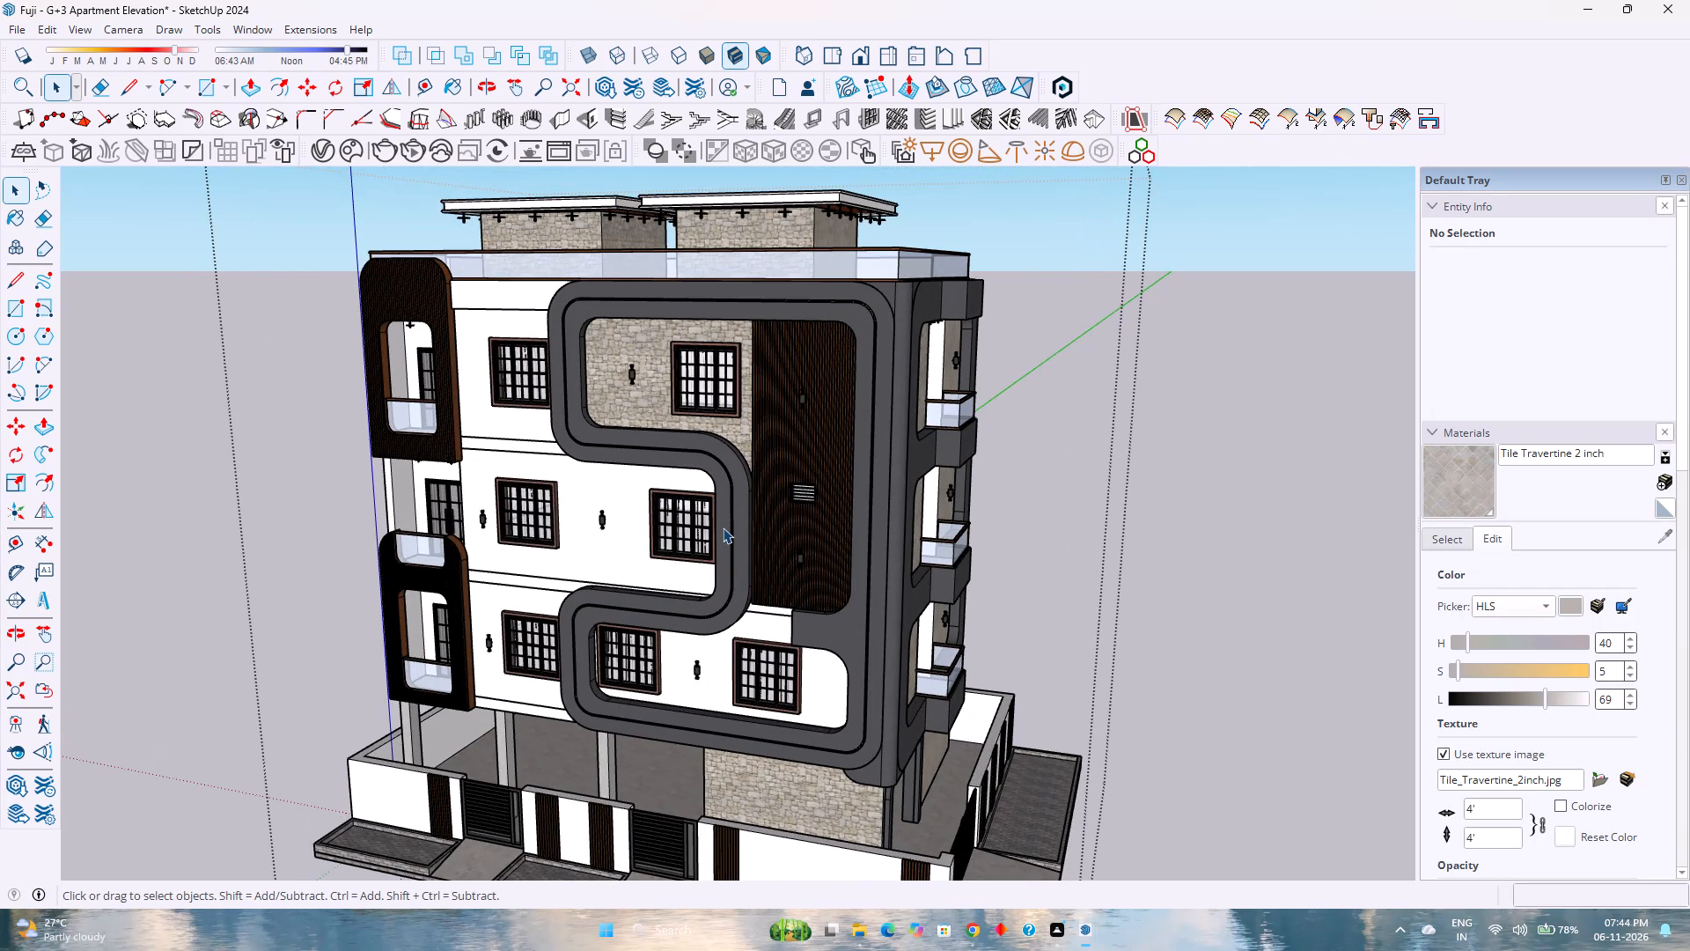
pyautogui.scroll(-2, 724, 531)
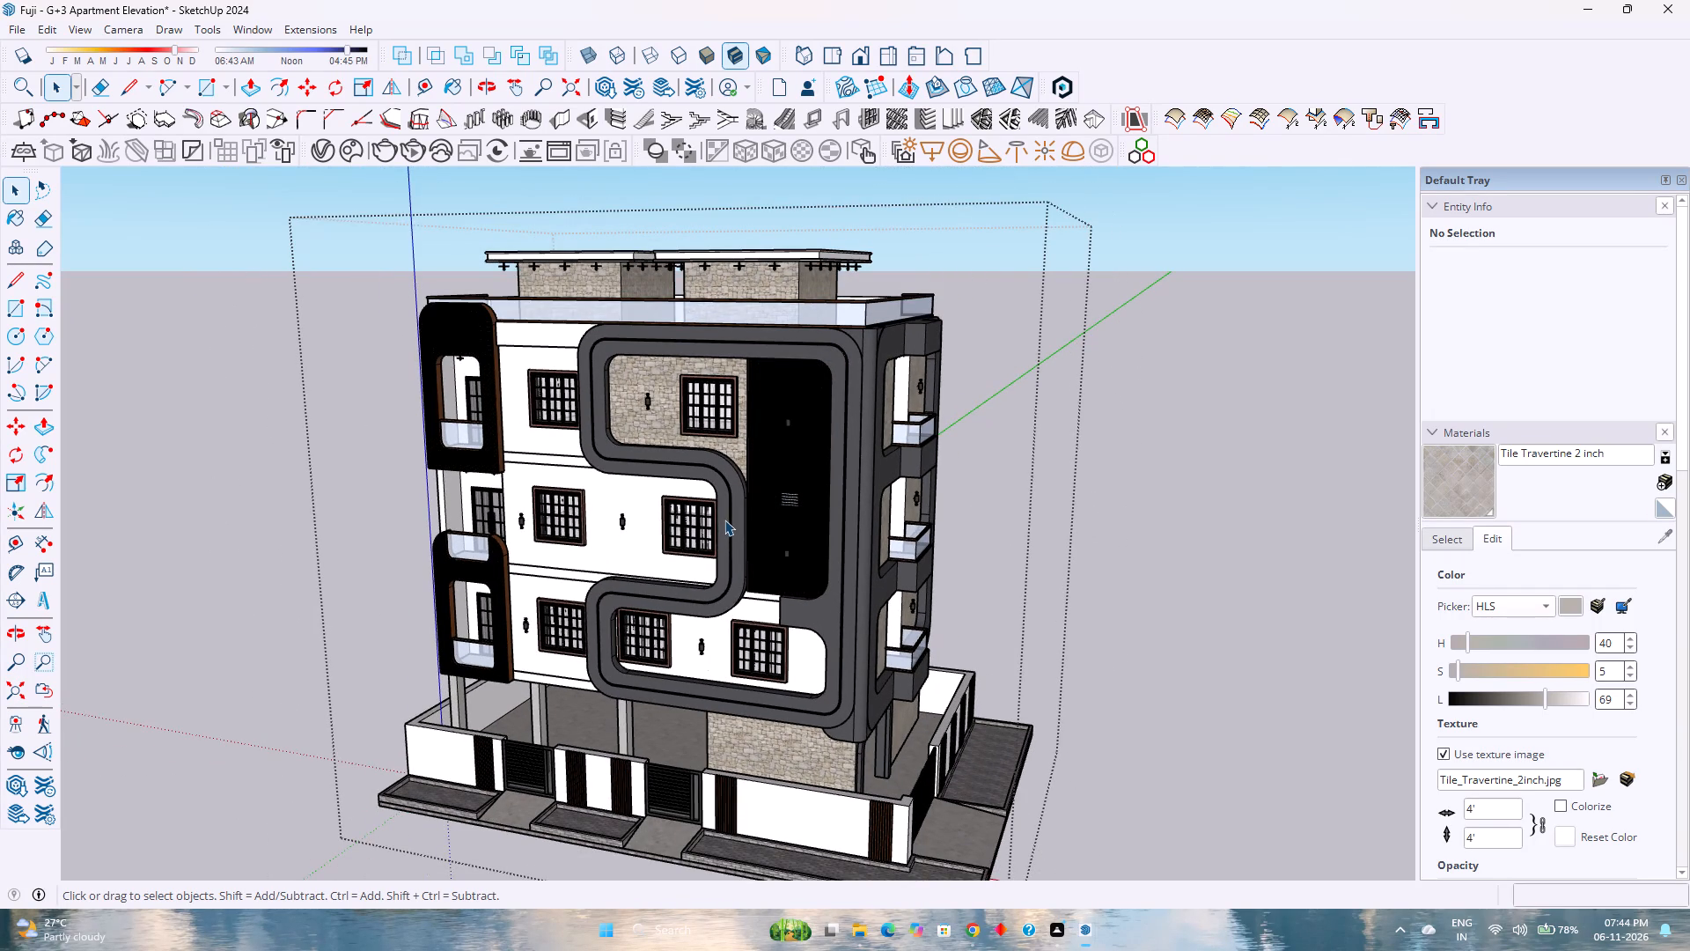
pyautogui.scroll(-3, 725, 525)
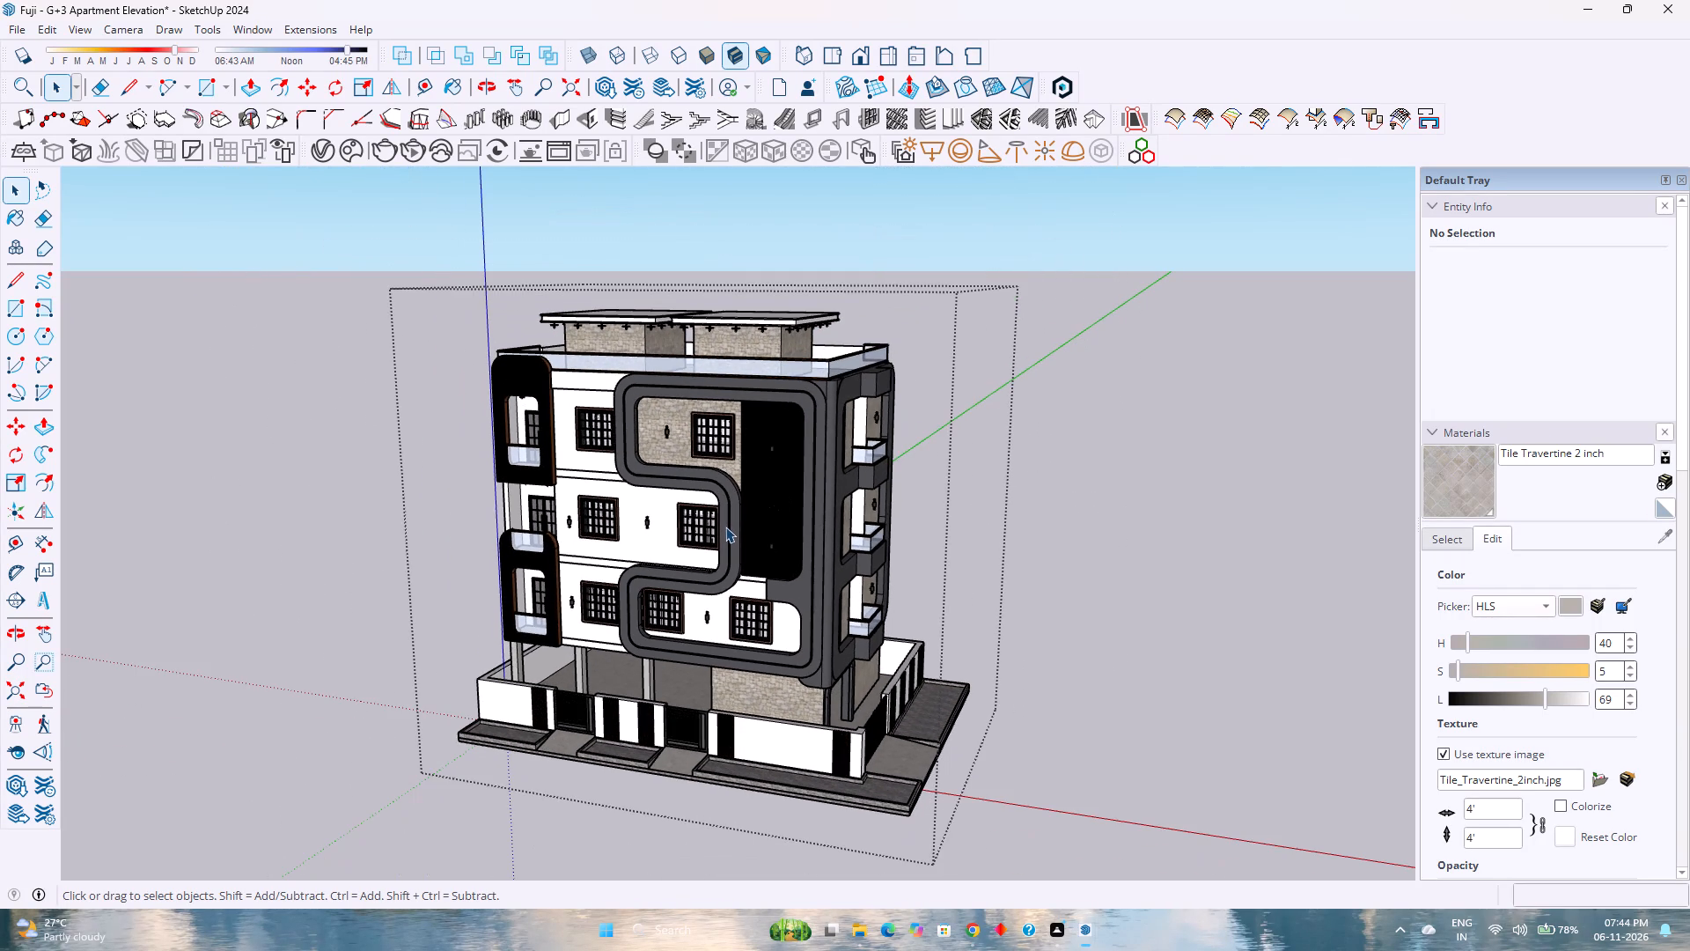
pyautogui.scroll(3, 661, 582)
pyautogui.scroll(-4, 661, 582)
pyautogui.scroll(2, 661, 582)
pyautogui.scroll(-1, 661, 582)
pyautogui.scroll(2, 661, 582)
pyautogui.scroll(-2, 661, 582)
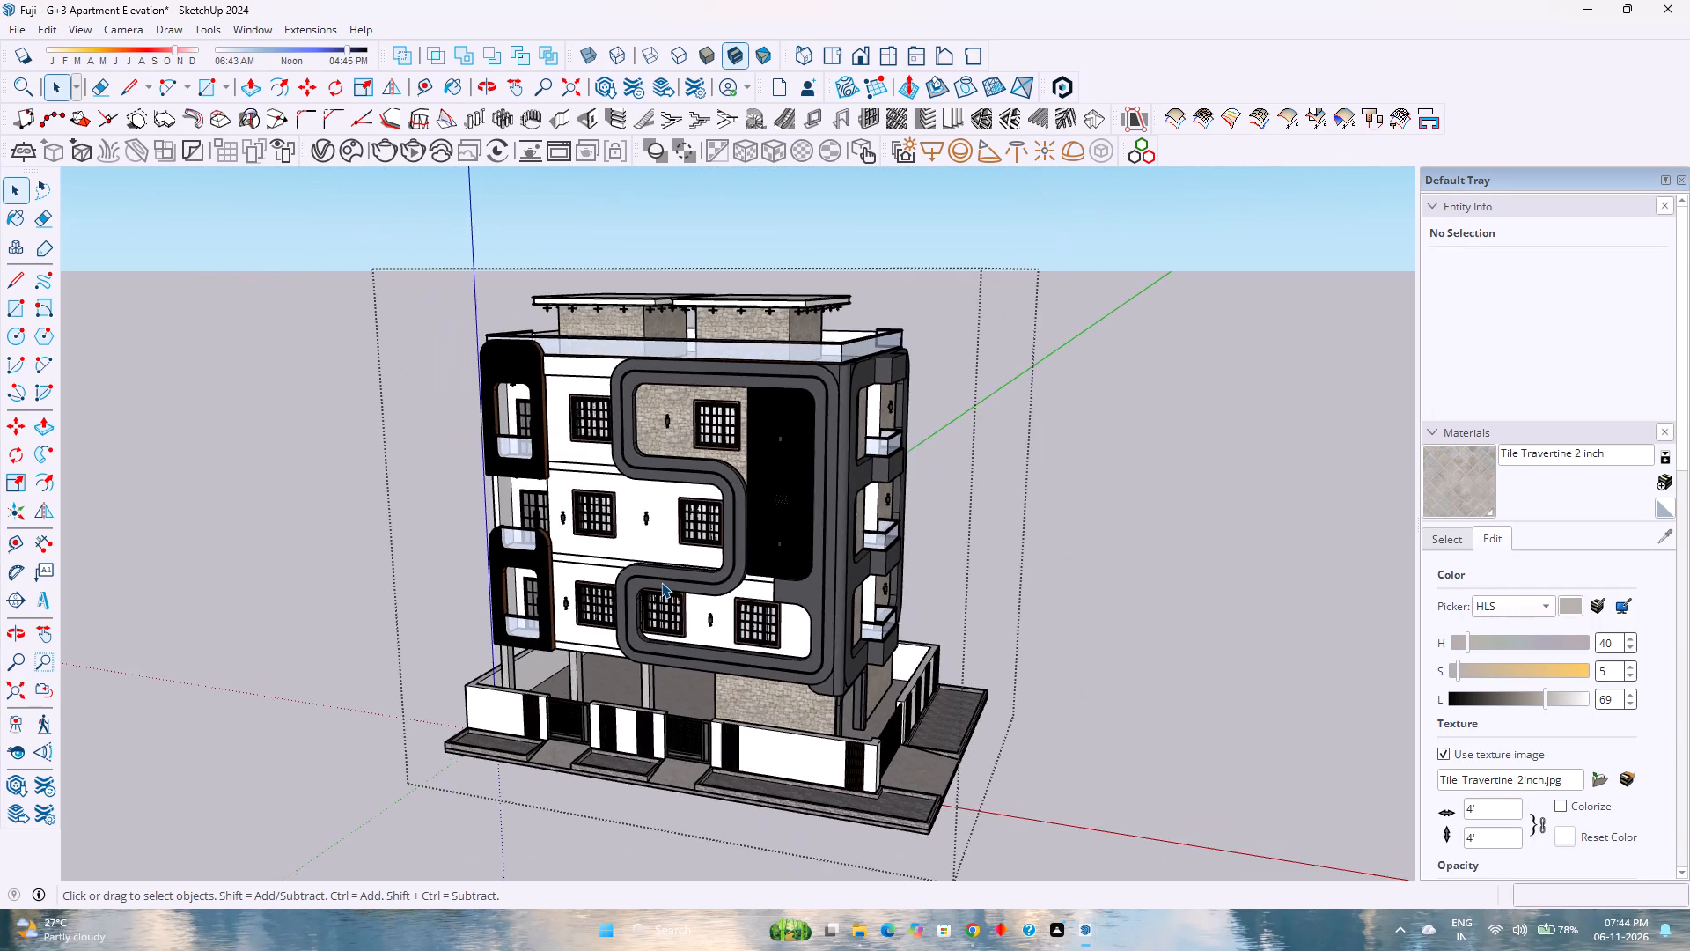
pyautogui.scroll(-6, 661, 582)
pyautogui.scroll(7, 584, 597)
pyautogui.scroll(-4, 717, 618)
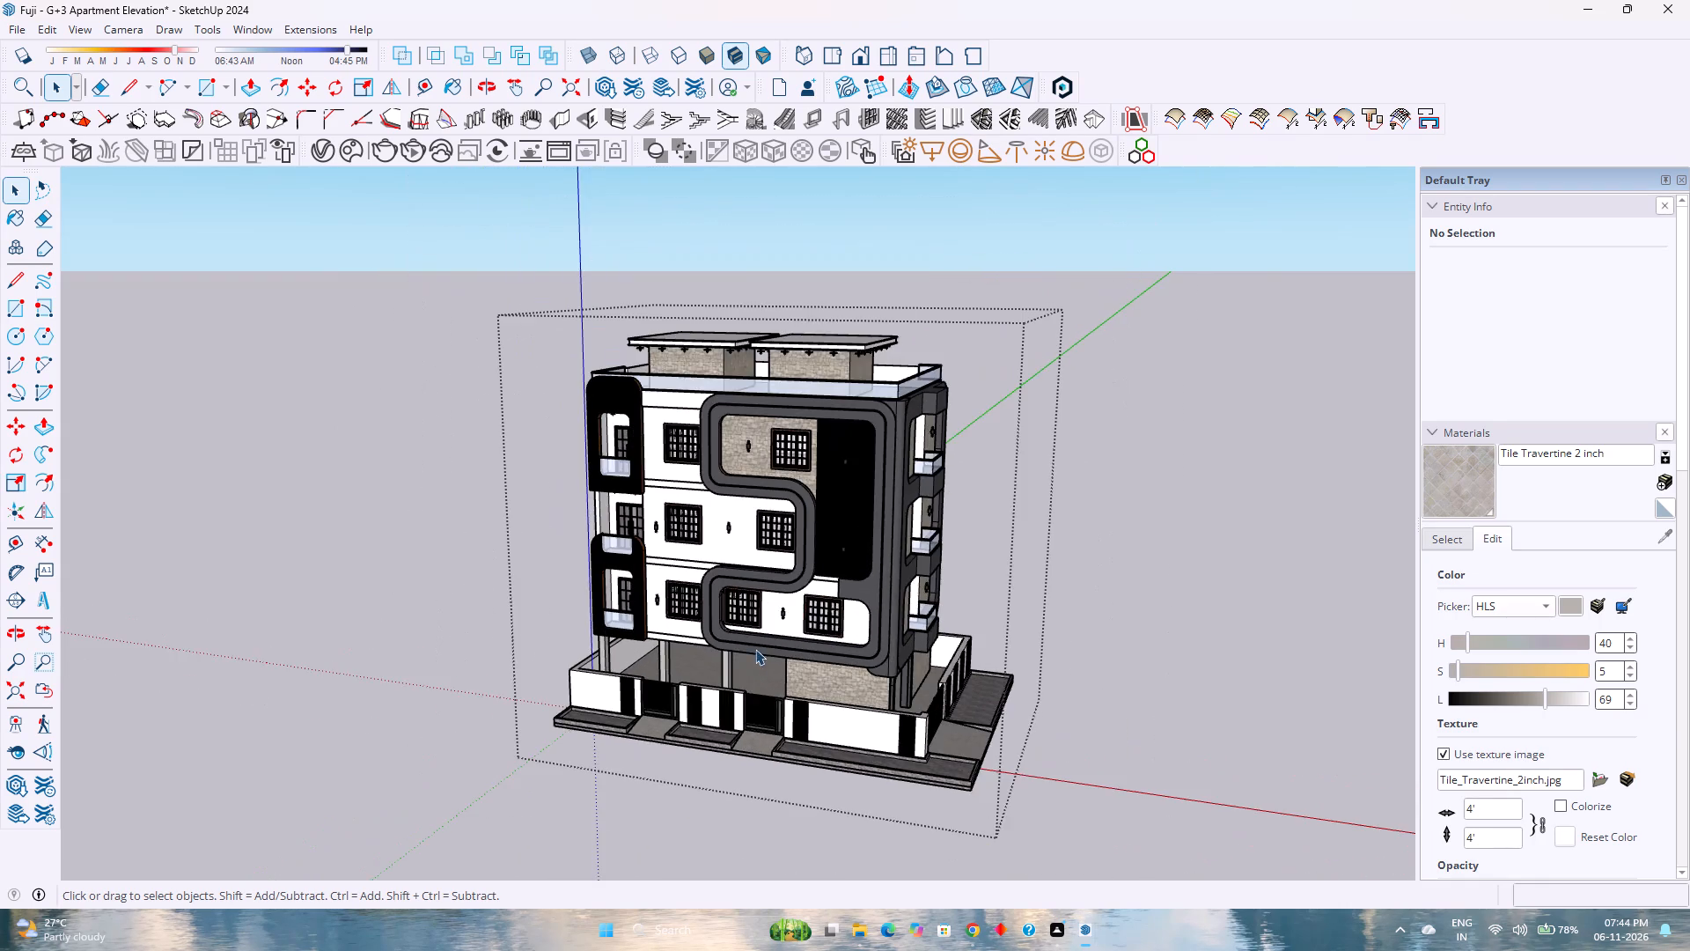
# Examine the whole building from a lower viewpoint at the front corner, taking in both facades, the roof canopies and the compound wall.
pyautogui.moveTo(750, 638); pyautogui.dragTo(682, 537, button='middle')
pyautogui.middleClick(682, 537)
pyautogui.scroll(-3, 682, 534)
pyautogui.scroll(6, 802, 560)
pyautogui.scroll(-3, 773, 566)
pyautogui.scroll(3, 773, 566)
pyautogui.scroll(-3, 773, 566)
pyautogui.scroll(3, 773, 566)
pyautogui.scroll(-4, 773, 566)
pyautogui.scroll(3, 773, 566)
pyautogui.scroll(-3, 773, 566)
pyautogui.scroll(3, 773, 566)
pyautogui.scroll(-2, 773, 566)
pyautogui.scroll(2, 773, 566)
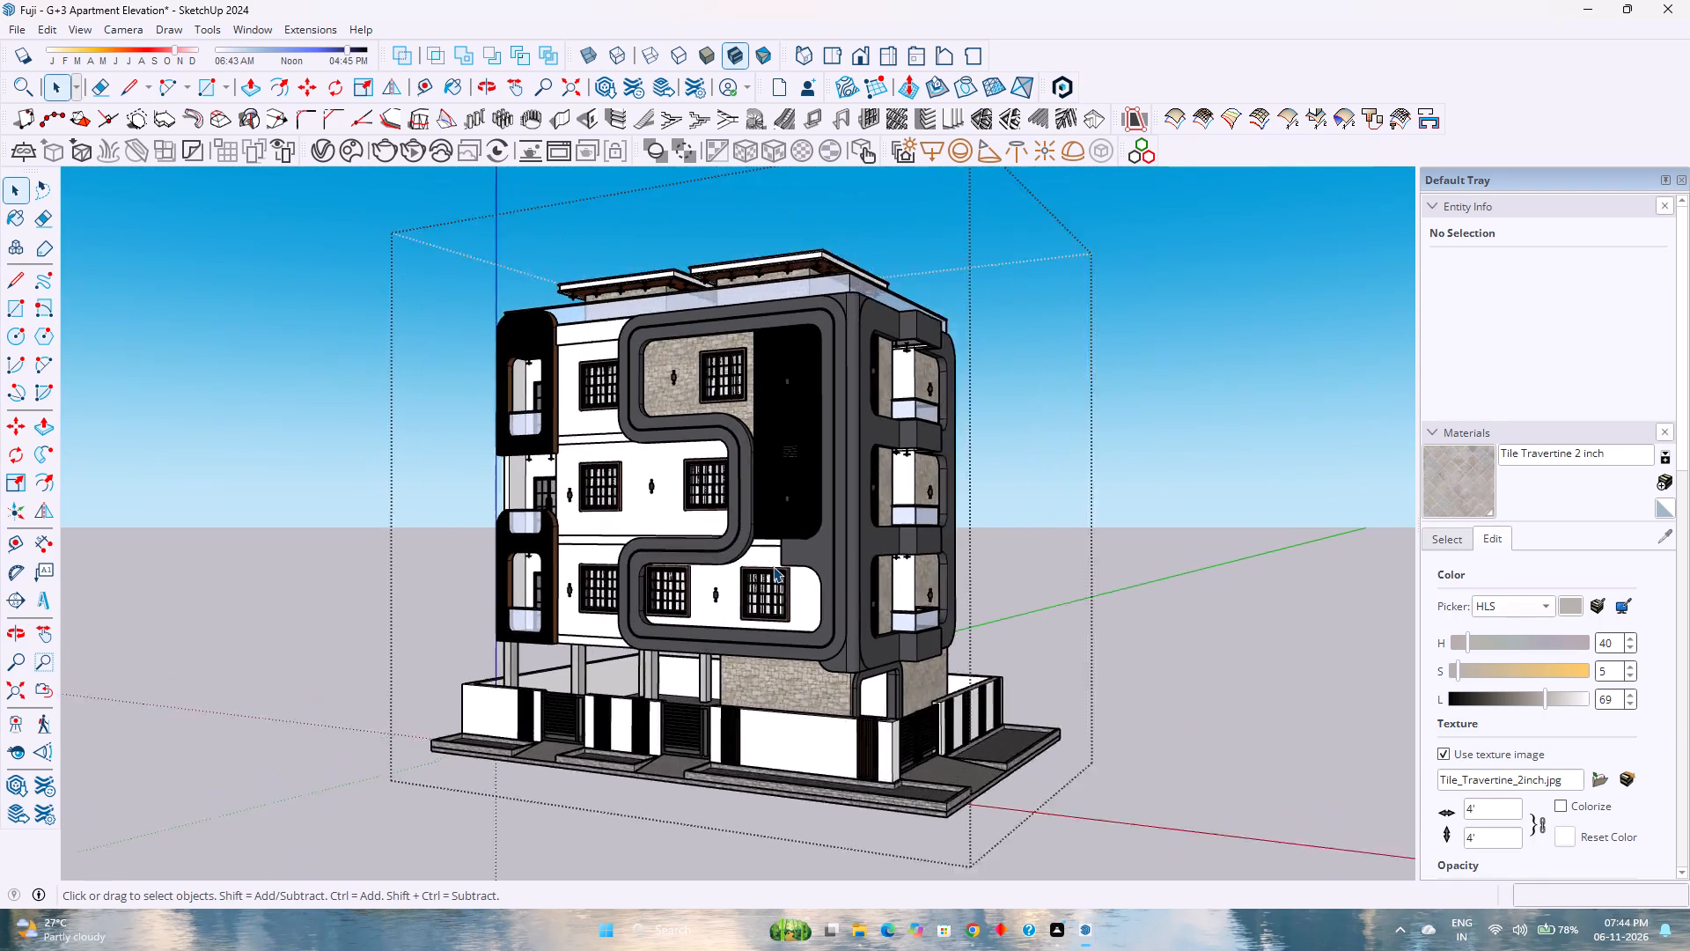
pyautogui.scroll(2, 773, 566)
pyautogui.scroll(-3, 773, 566)
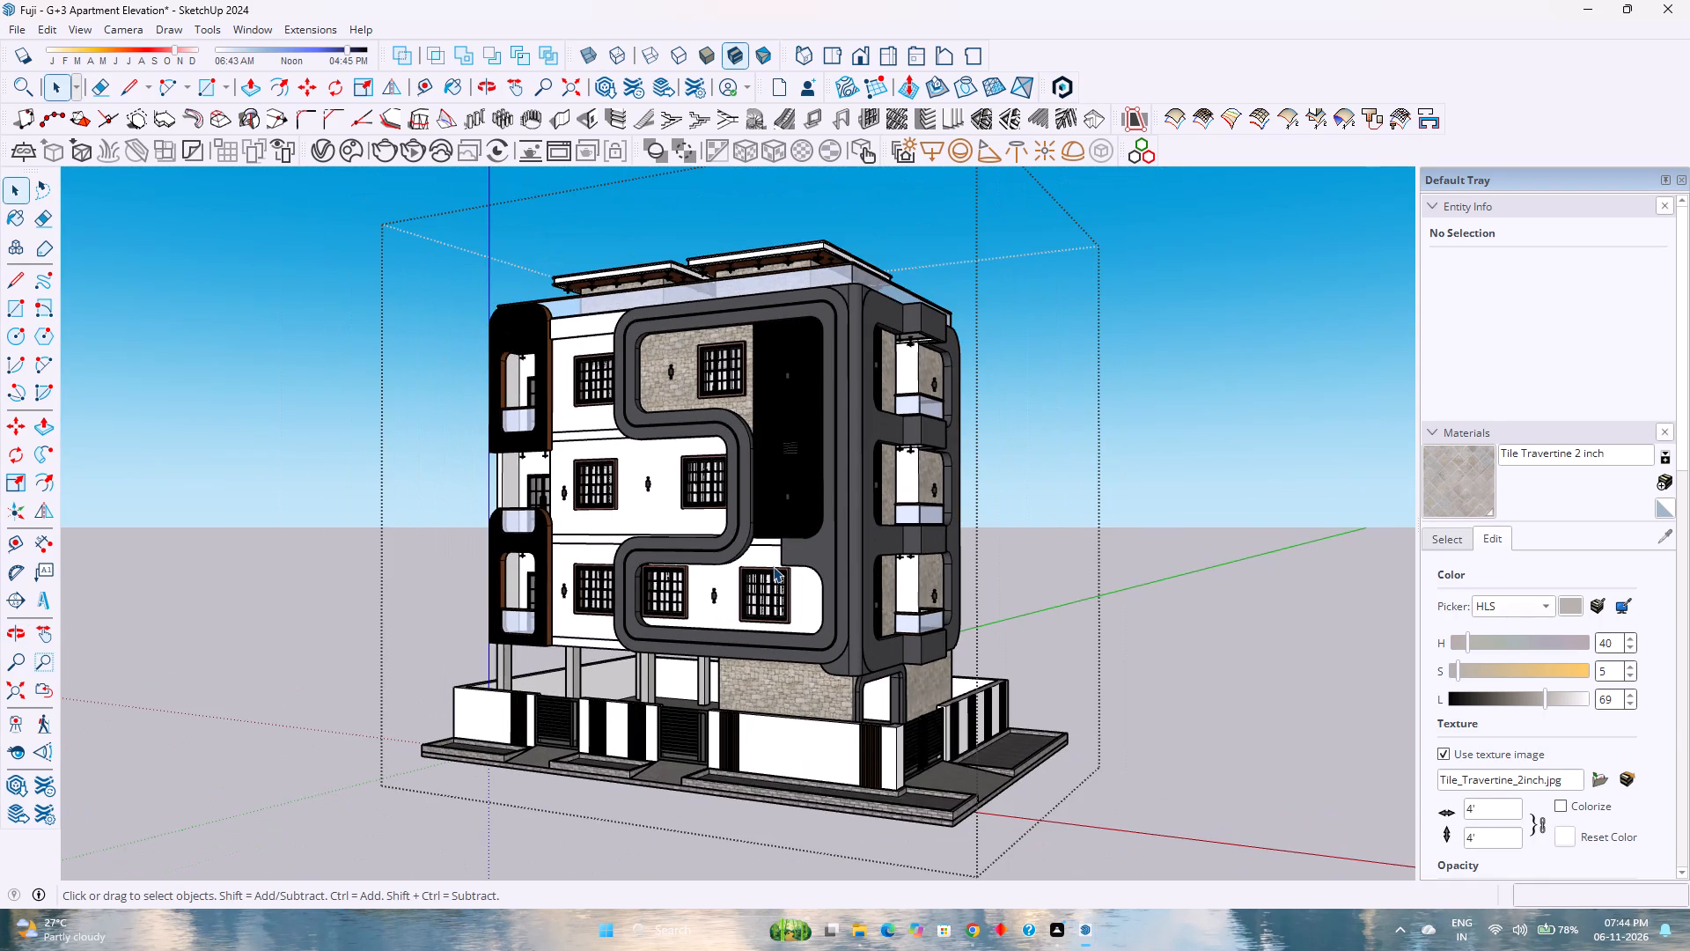
pyautogui.scroll(-4, 773, 578)
pyautogui.scroll(3, 773, 578)
pyautogui.scroll(-1, 773, 578)
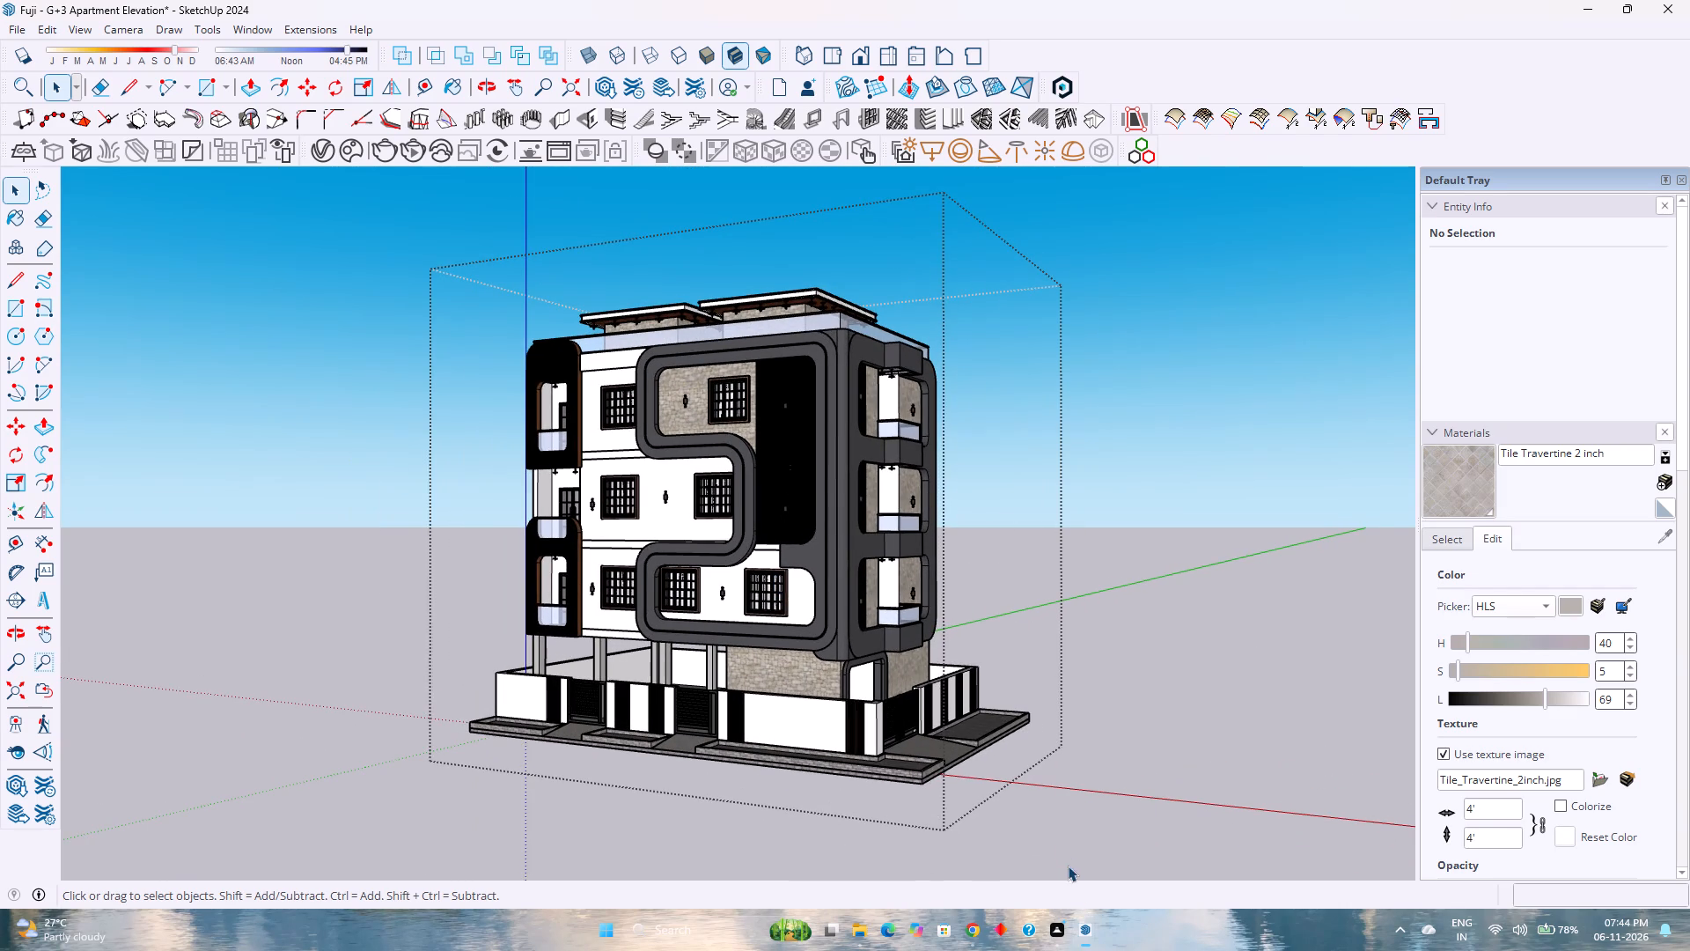
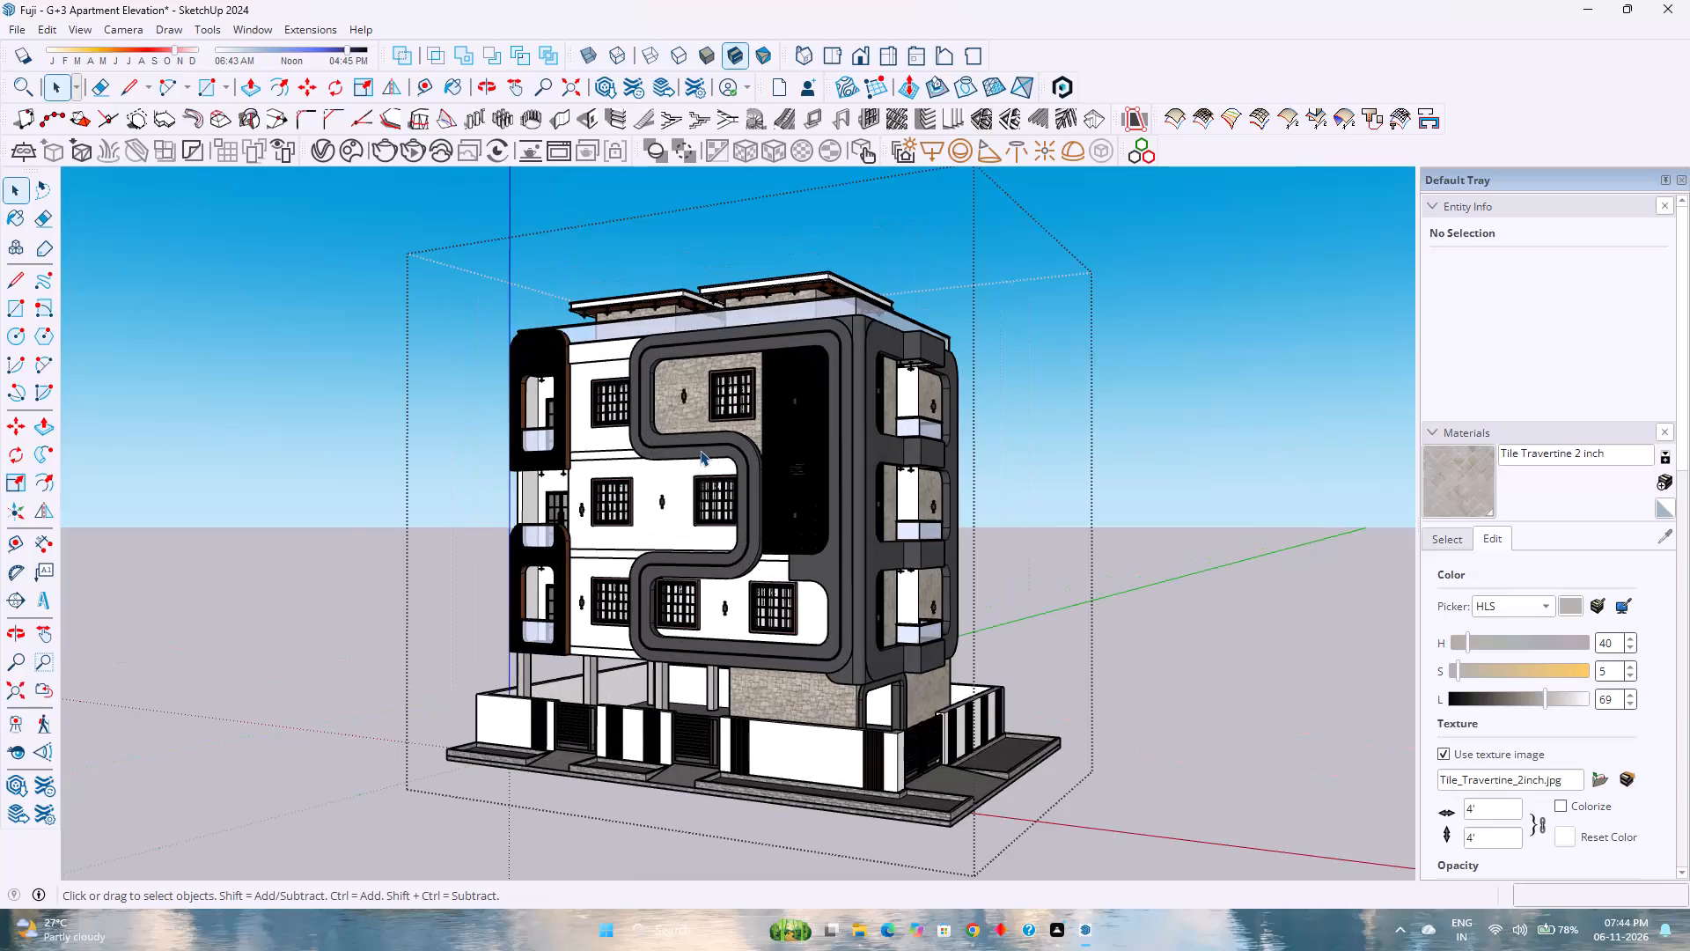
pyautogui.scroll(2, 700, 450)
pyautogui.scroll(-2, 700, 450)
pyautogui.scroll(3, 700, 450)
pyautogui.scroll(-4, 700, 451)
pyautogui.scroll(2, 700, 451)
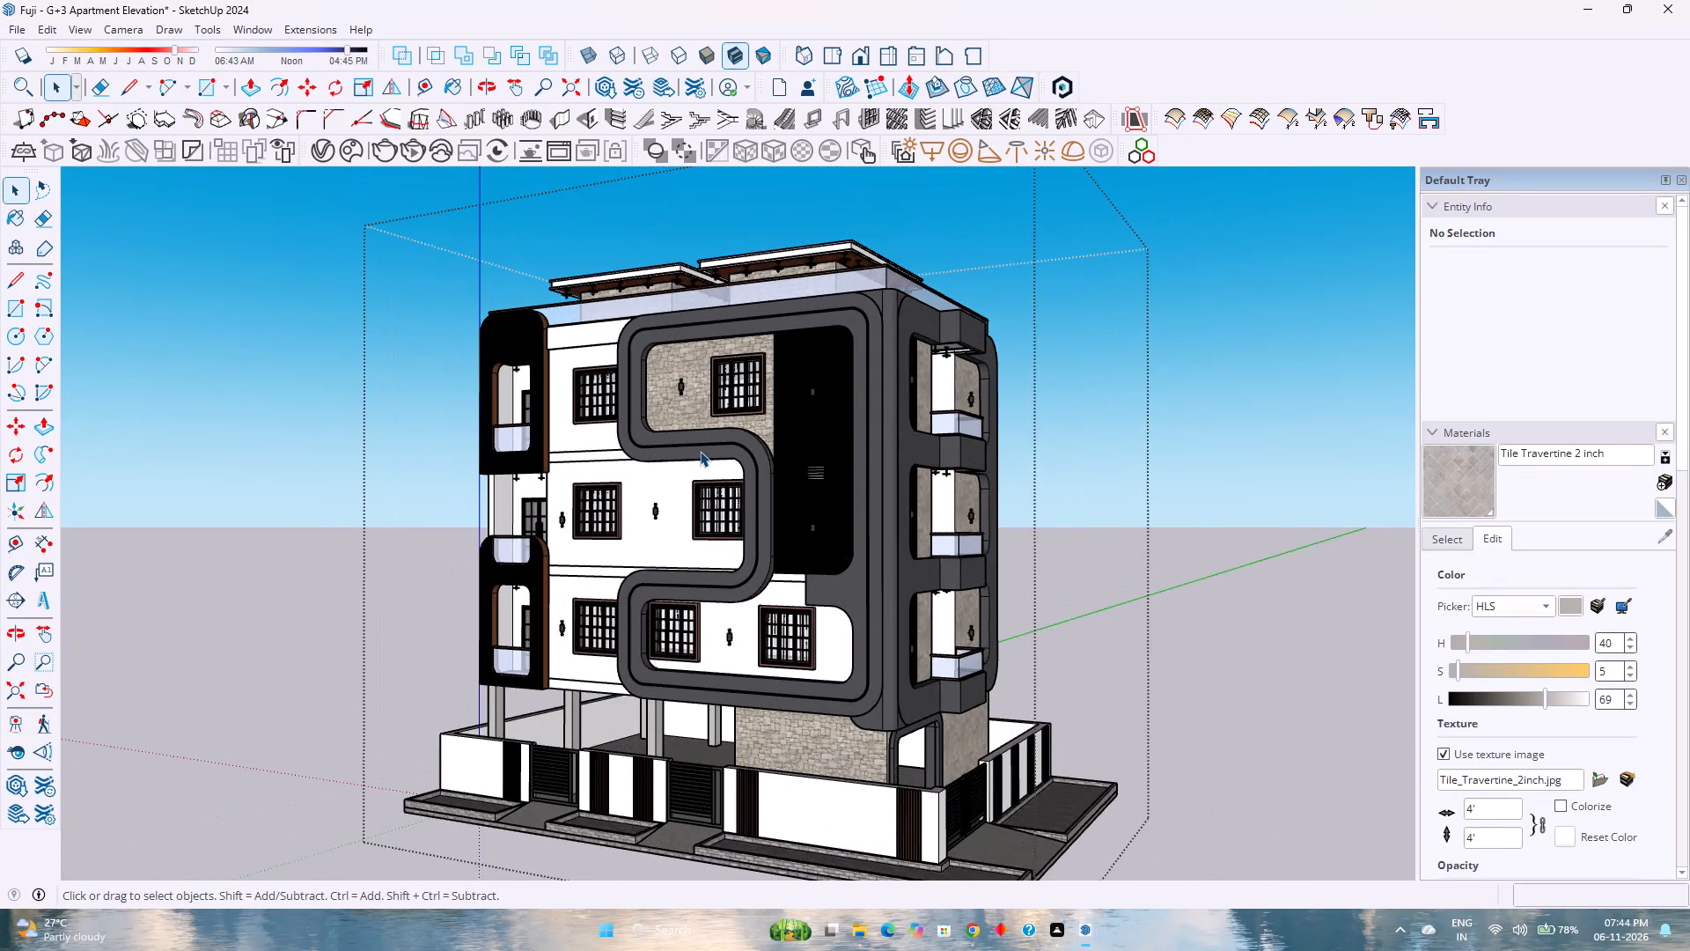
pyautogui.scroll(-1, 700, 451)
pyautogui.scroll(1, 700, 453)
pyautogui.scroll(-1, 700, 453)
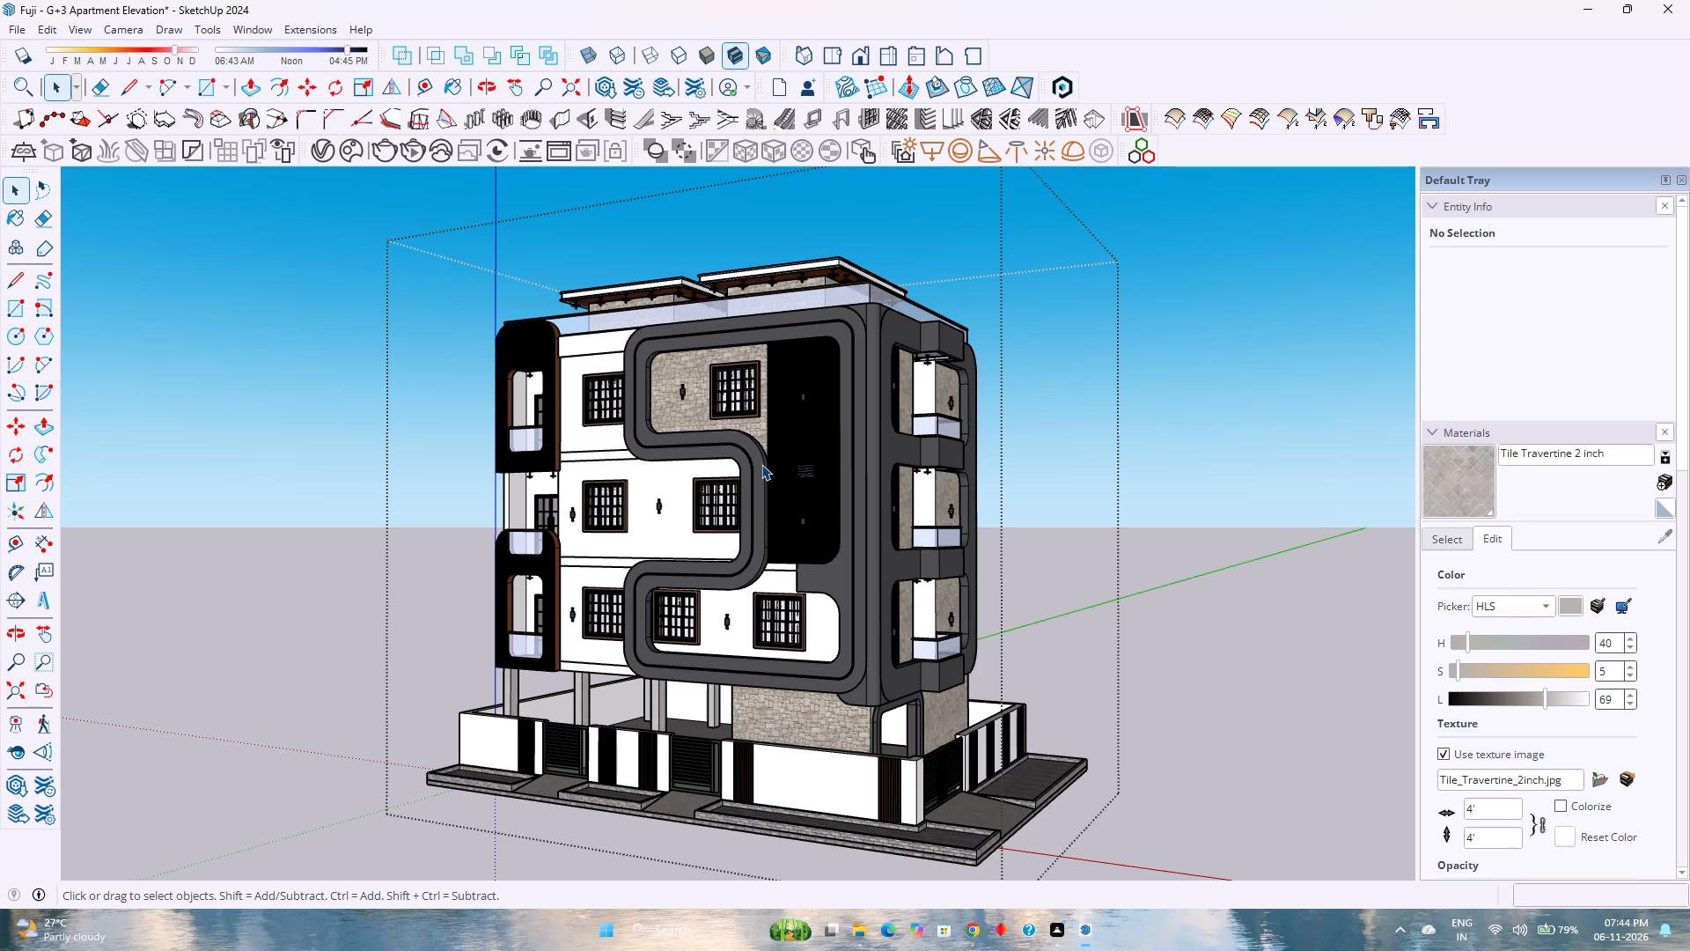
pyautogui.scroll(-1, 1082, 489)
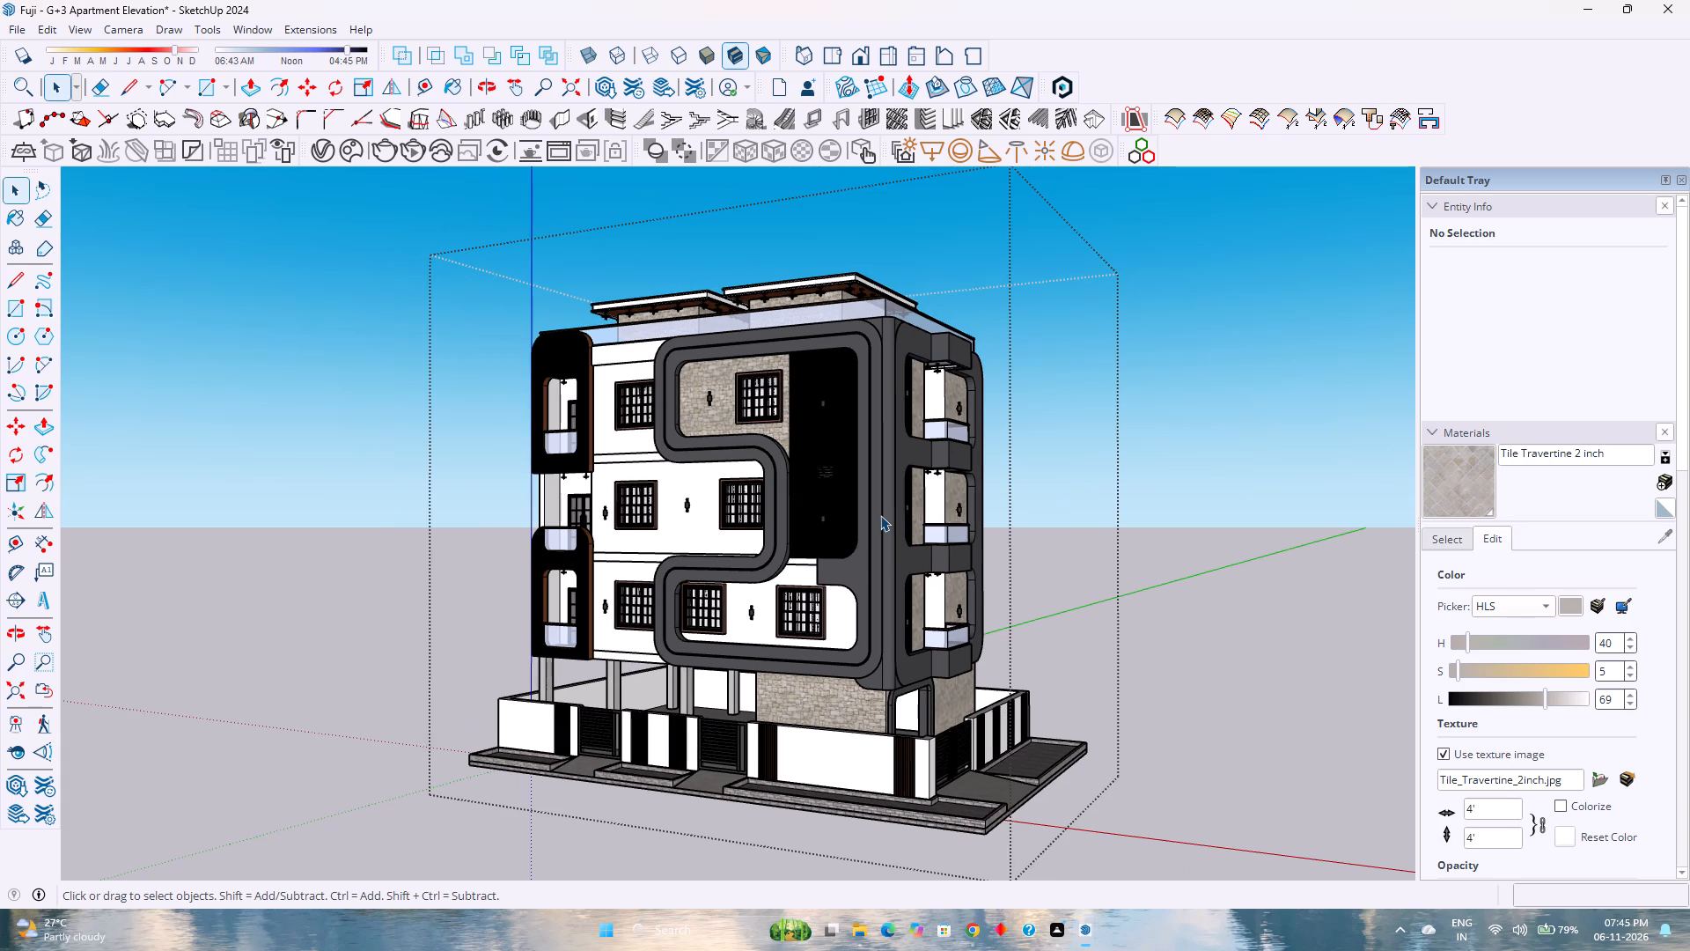
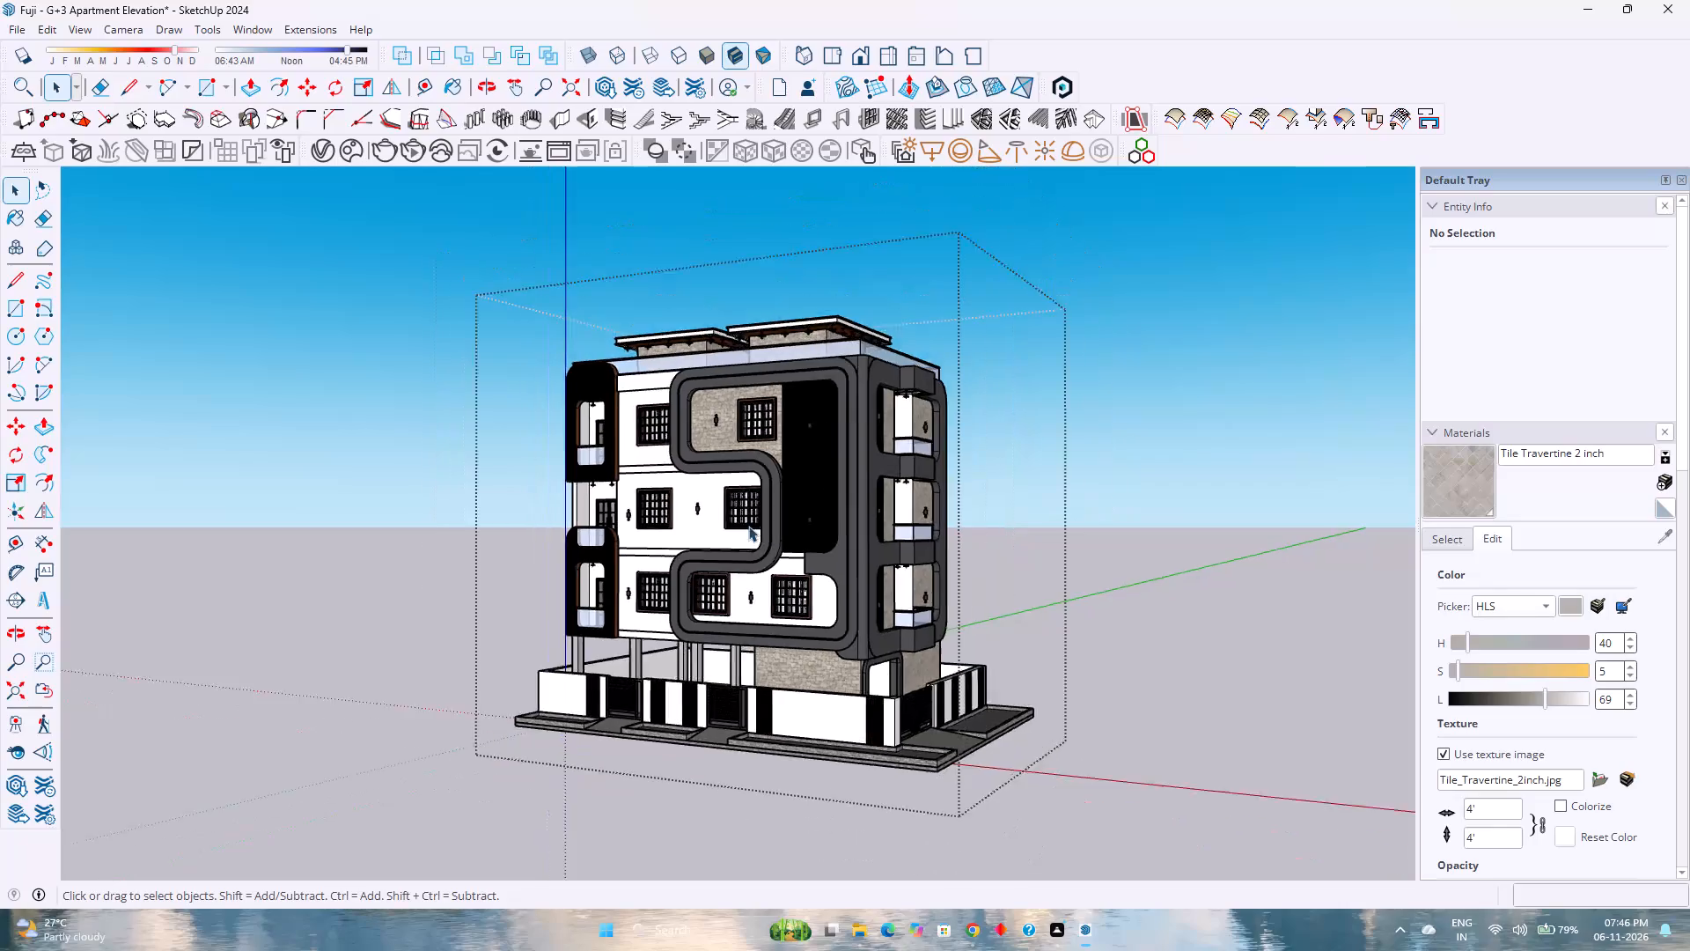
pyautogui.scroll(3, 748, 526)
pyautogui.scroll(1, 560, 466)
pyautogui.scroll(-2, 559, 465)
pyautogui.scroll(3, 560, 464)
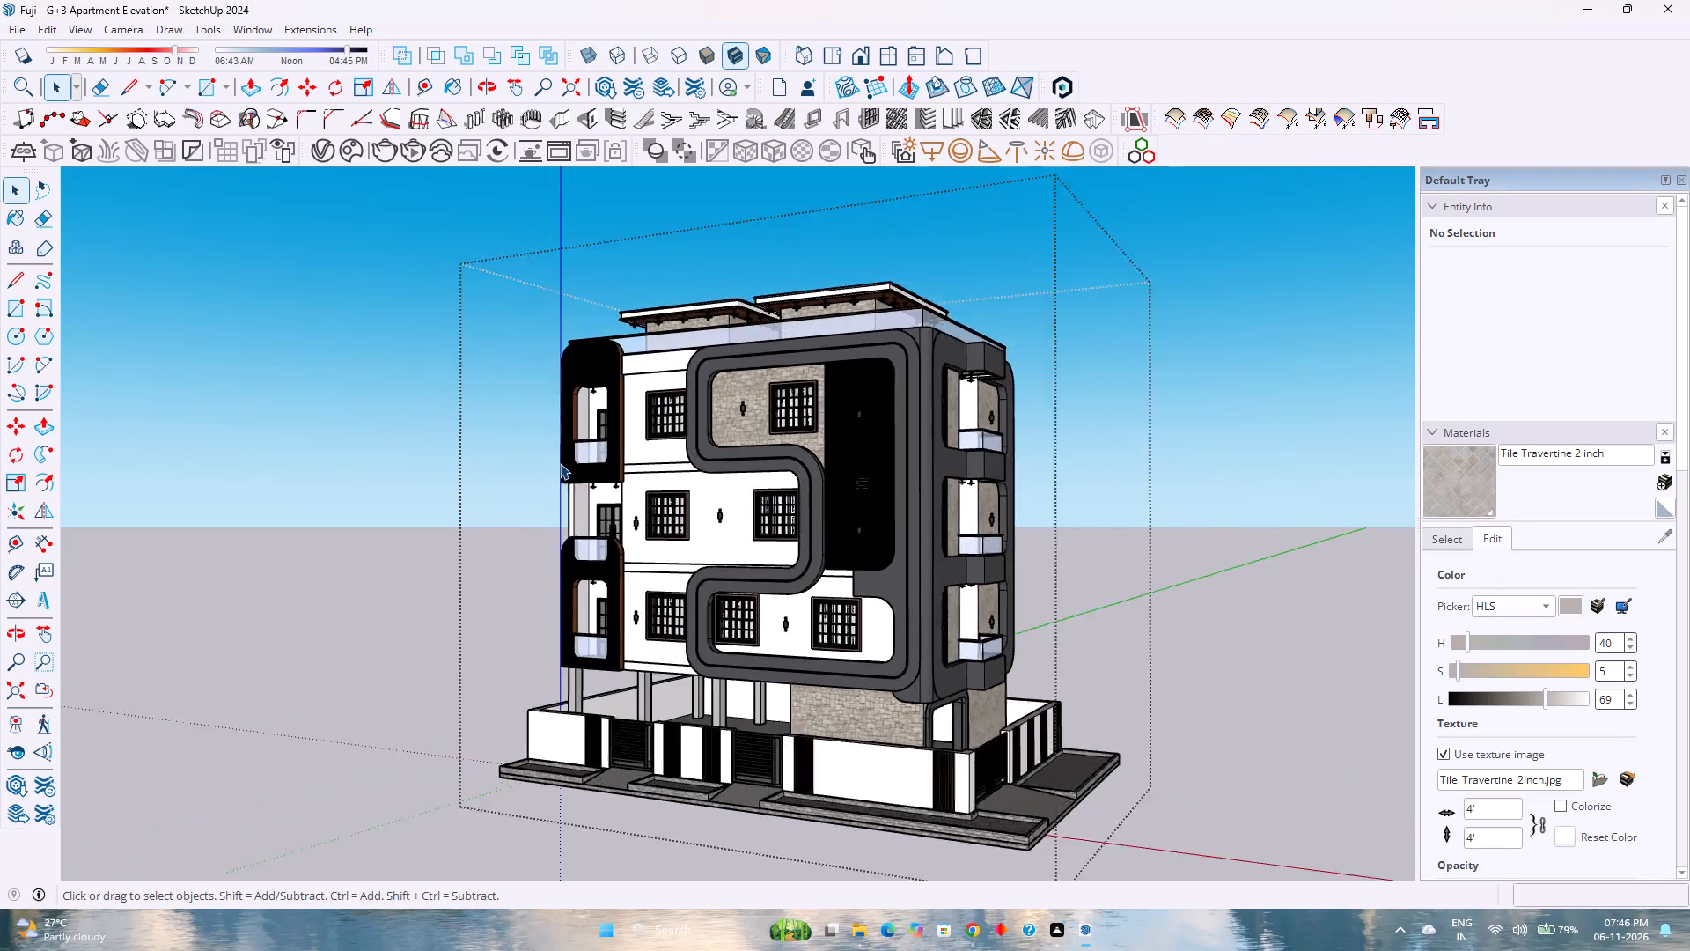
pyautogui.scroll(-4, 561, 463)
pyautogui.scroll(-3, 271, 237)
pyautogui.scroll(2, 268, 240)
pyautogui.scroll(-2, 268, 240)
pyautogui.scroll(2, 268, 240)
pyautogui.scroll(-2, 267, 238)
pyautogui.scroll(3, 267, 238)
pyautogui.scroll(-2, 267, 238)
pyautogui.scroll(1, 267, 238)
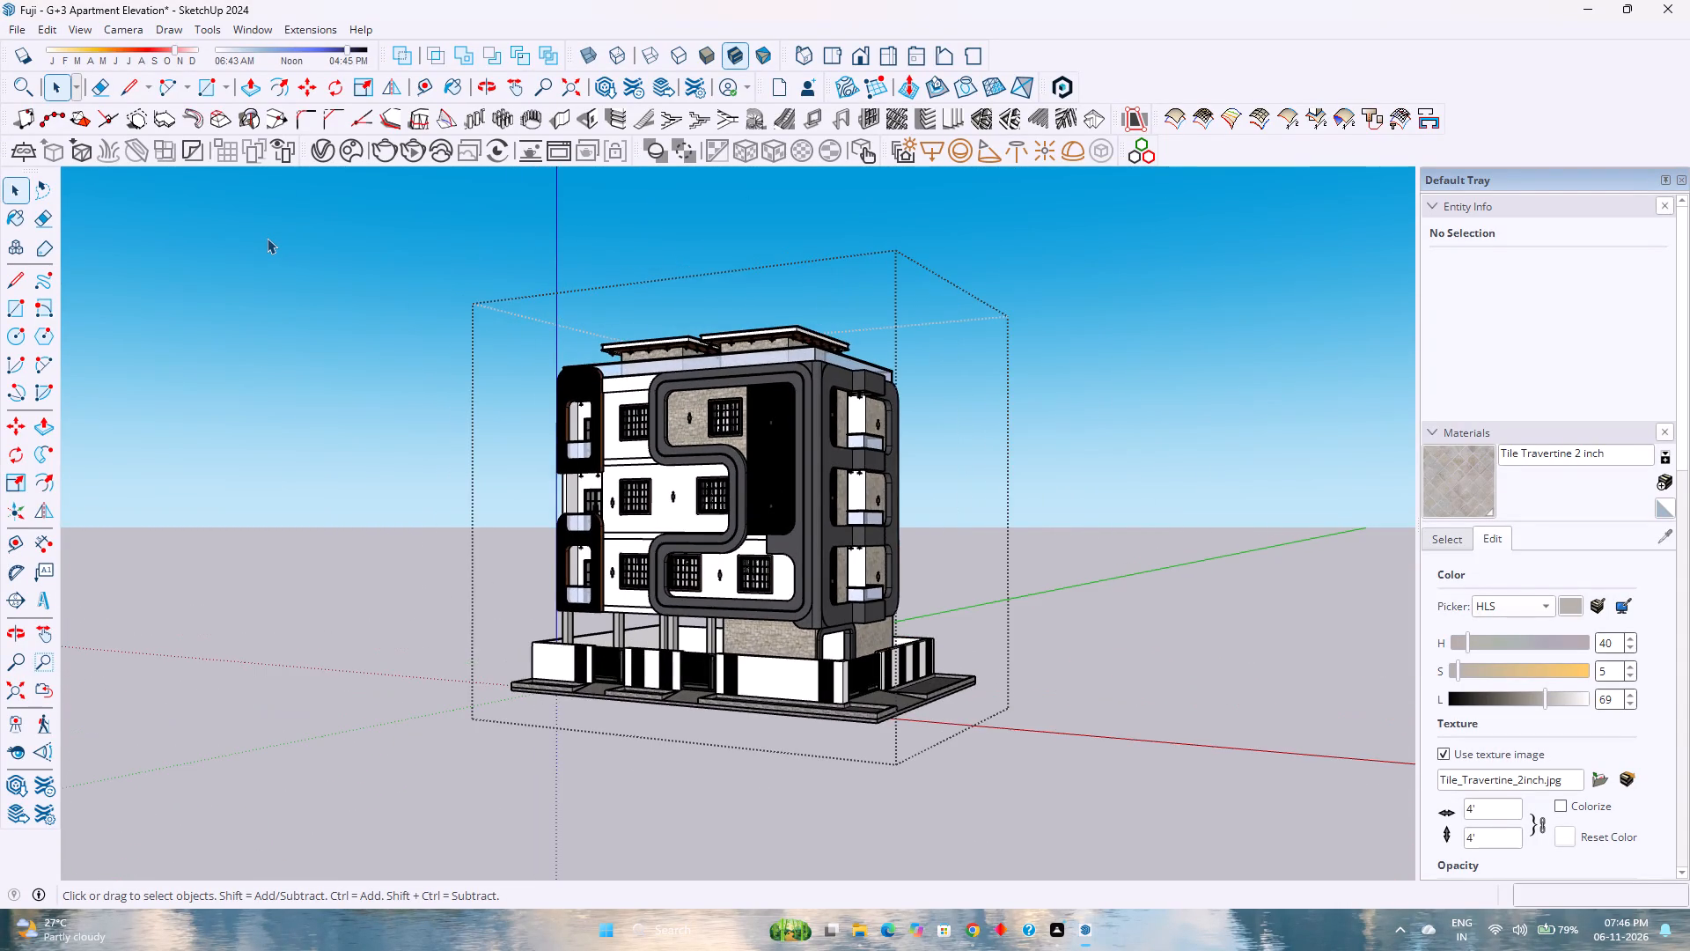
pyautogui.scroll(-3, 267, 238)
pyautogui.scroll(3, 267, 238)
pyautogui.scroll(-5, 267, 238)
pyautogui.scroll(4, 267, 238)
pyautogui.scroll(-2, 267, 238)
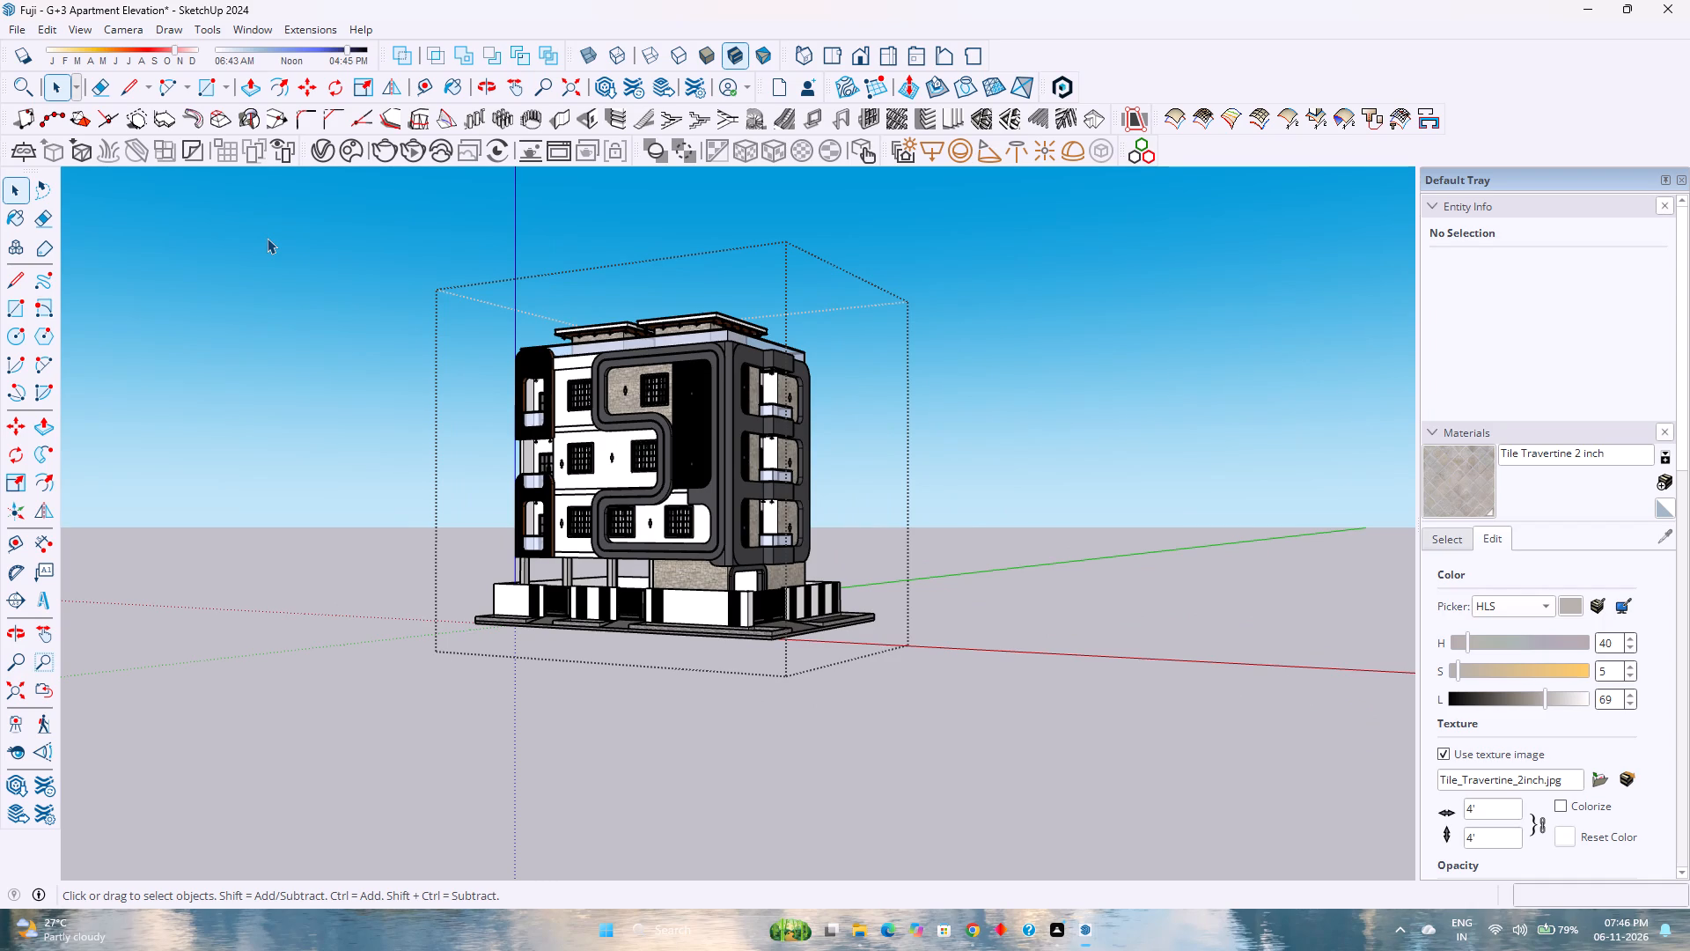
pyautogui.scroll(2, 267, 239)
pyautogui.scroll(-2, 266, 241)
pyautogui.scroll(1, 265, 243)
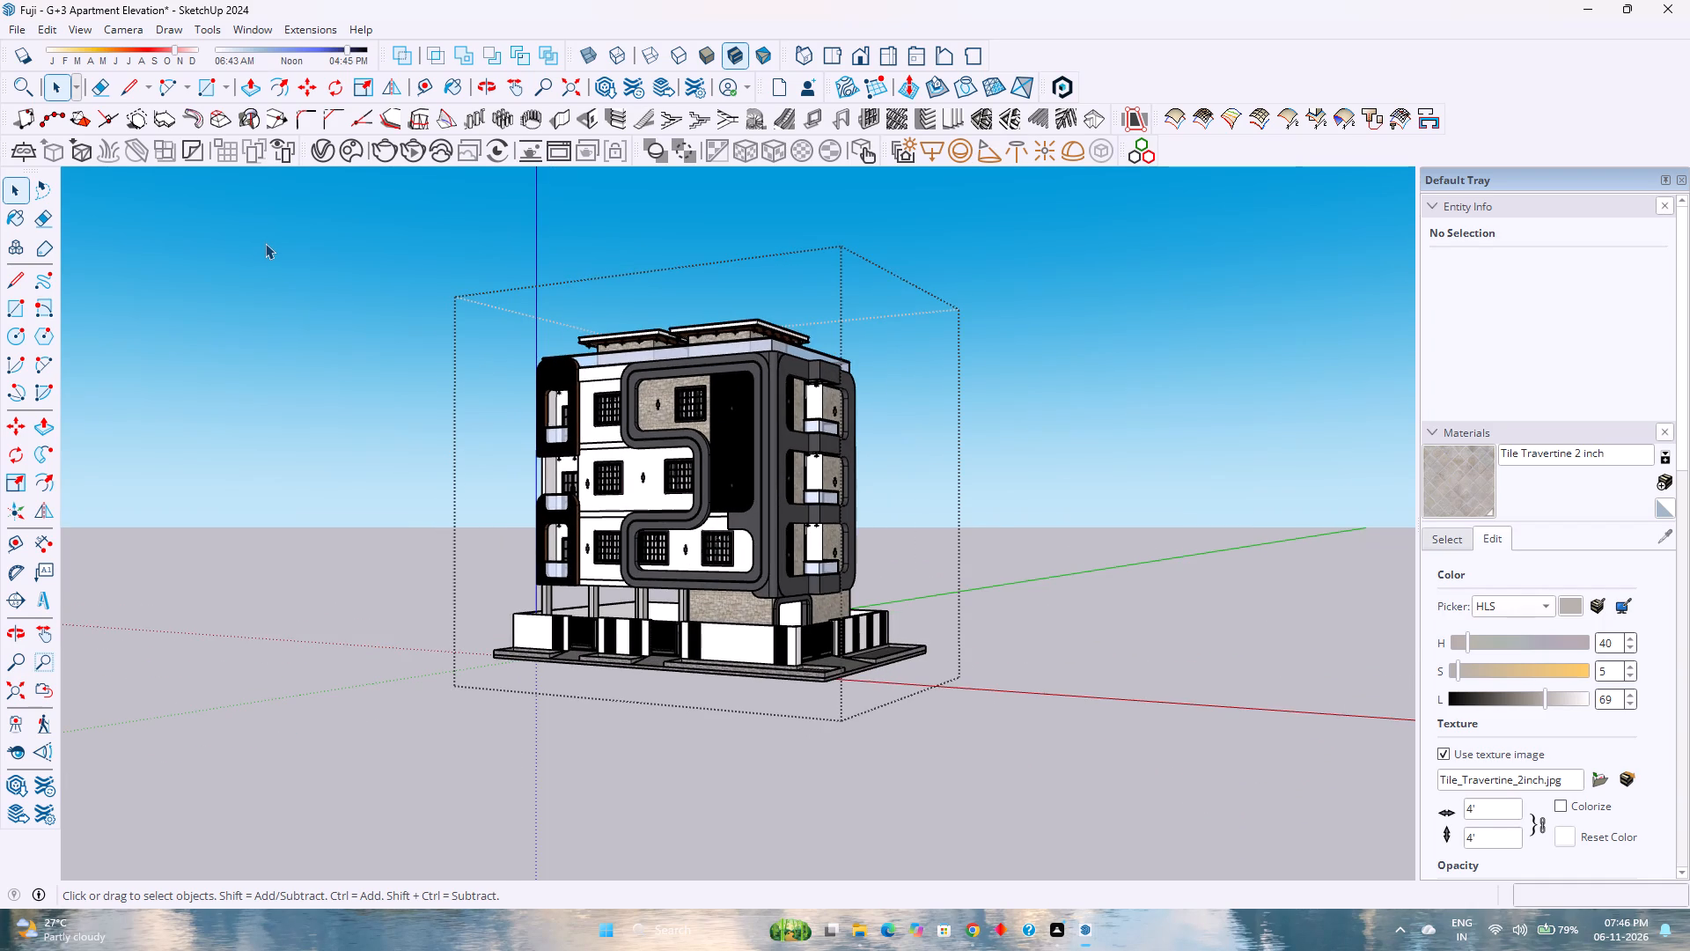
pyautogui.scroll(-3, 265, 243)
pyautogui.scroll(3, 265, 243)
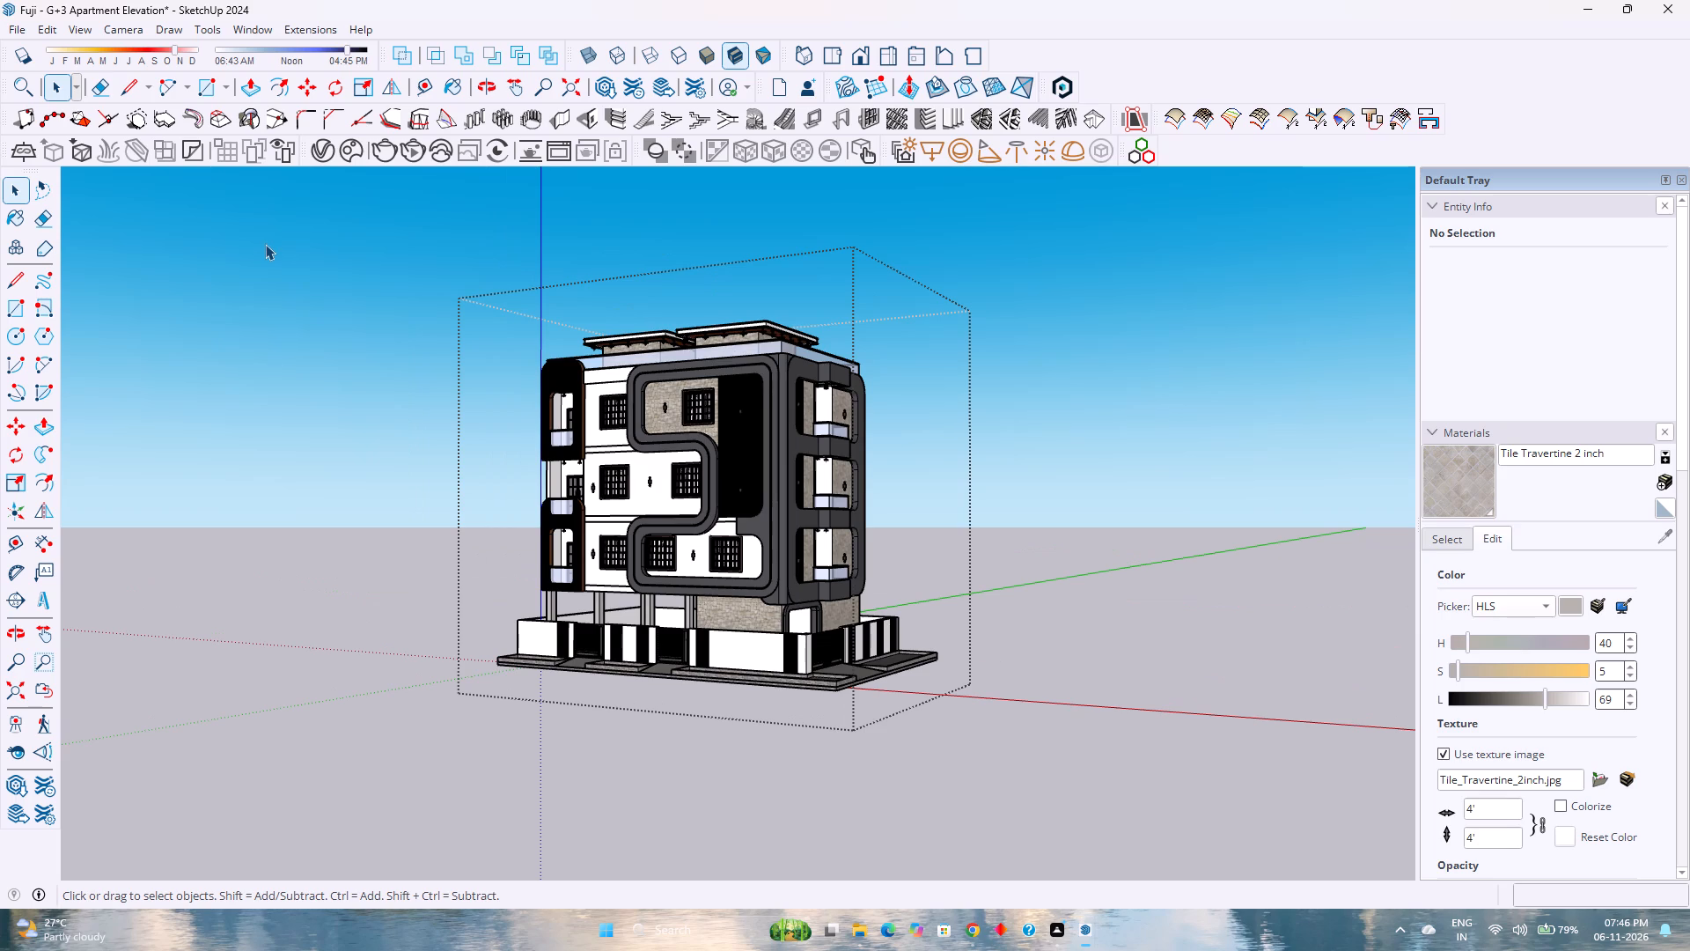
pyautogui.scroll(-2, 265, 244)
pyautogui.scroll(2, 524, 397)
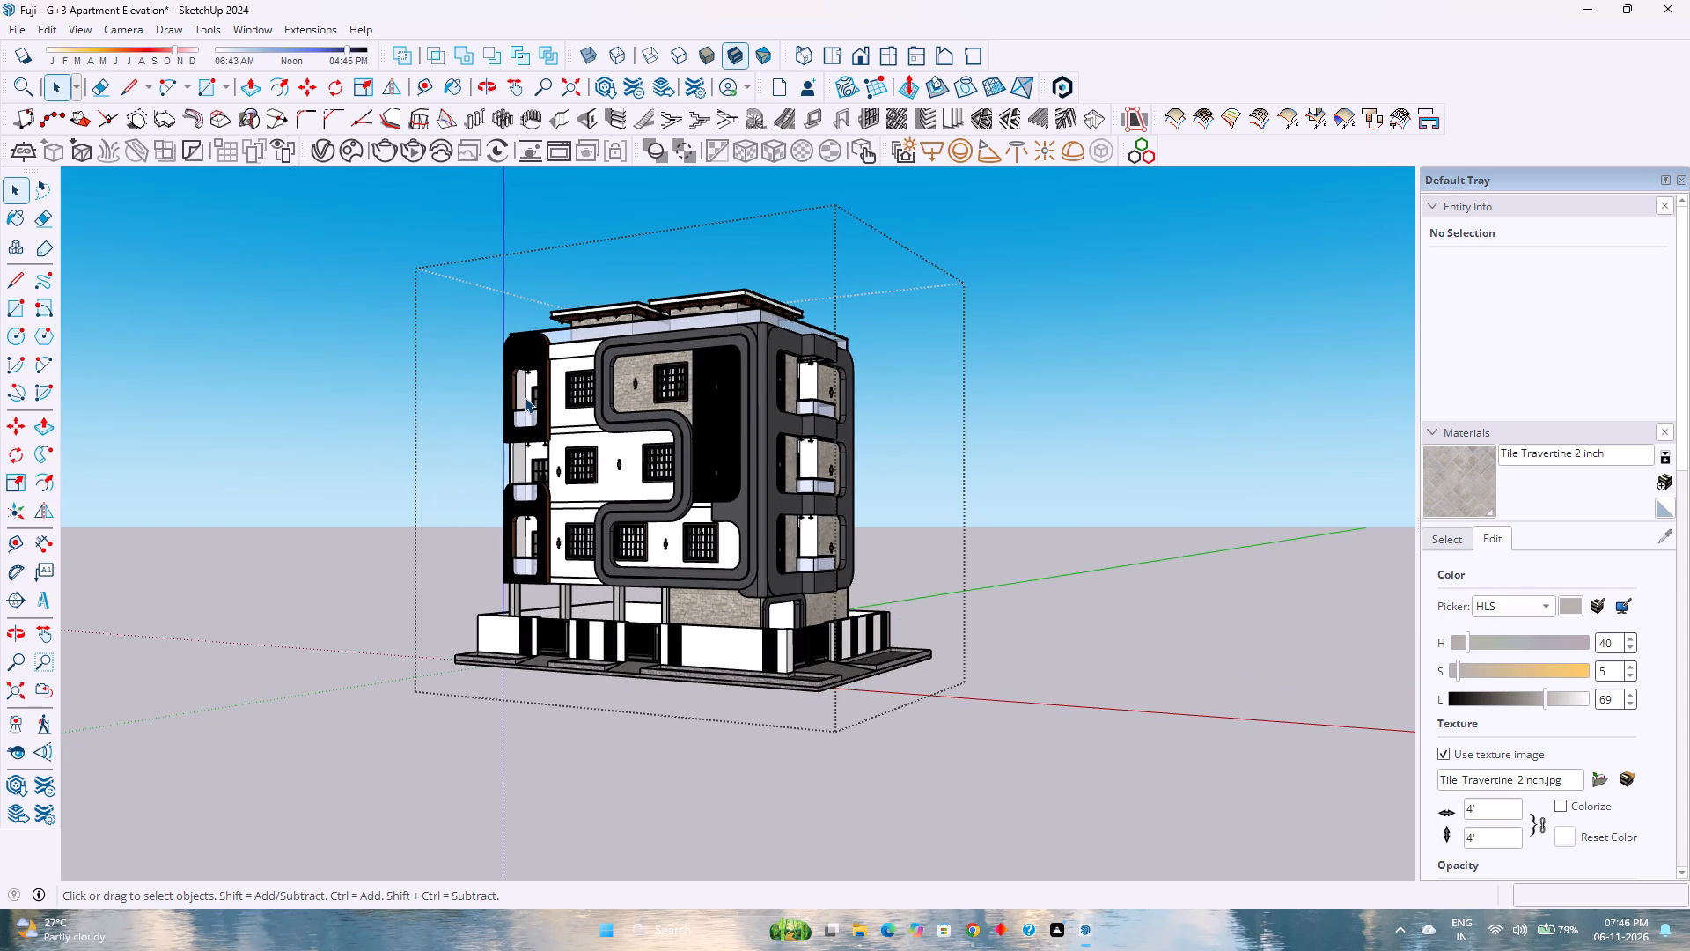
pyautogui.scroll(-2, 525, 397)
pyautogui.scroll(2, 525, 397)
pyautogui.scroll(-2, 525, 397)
# Examine the front facade up close, including the wood-slatted balcony frames, stone cladding, windows and curved grey band.
pyautogui.scroll(4, 525, 397)
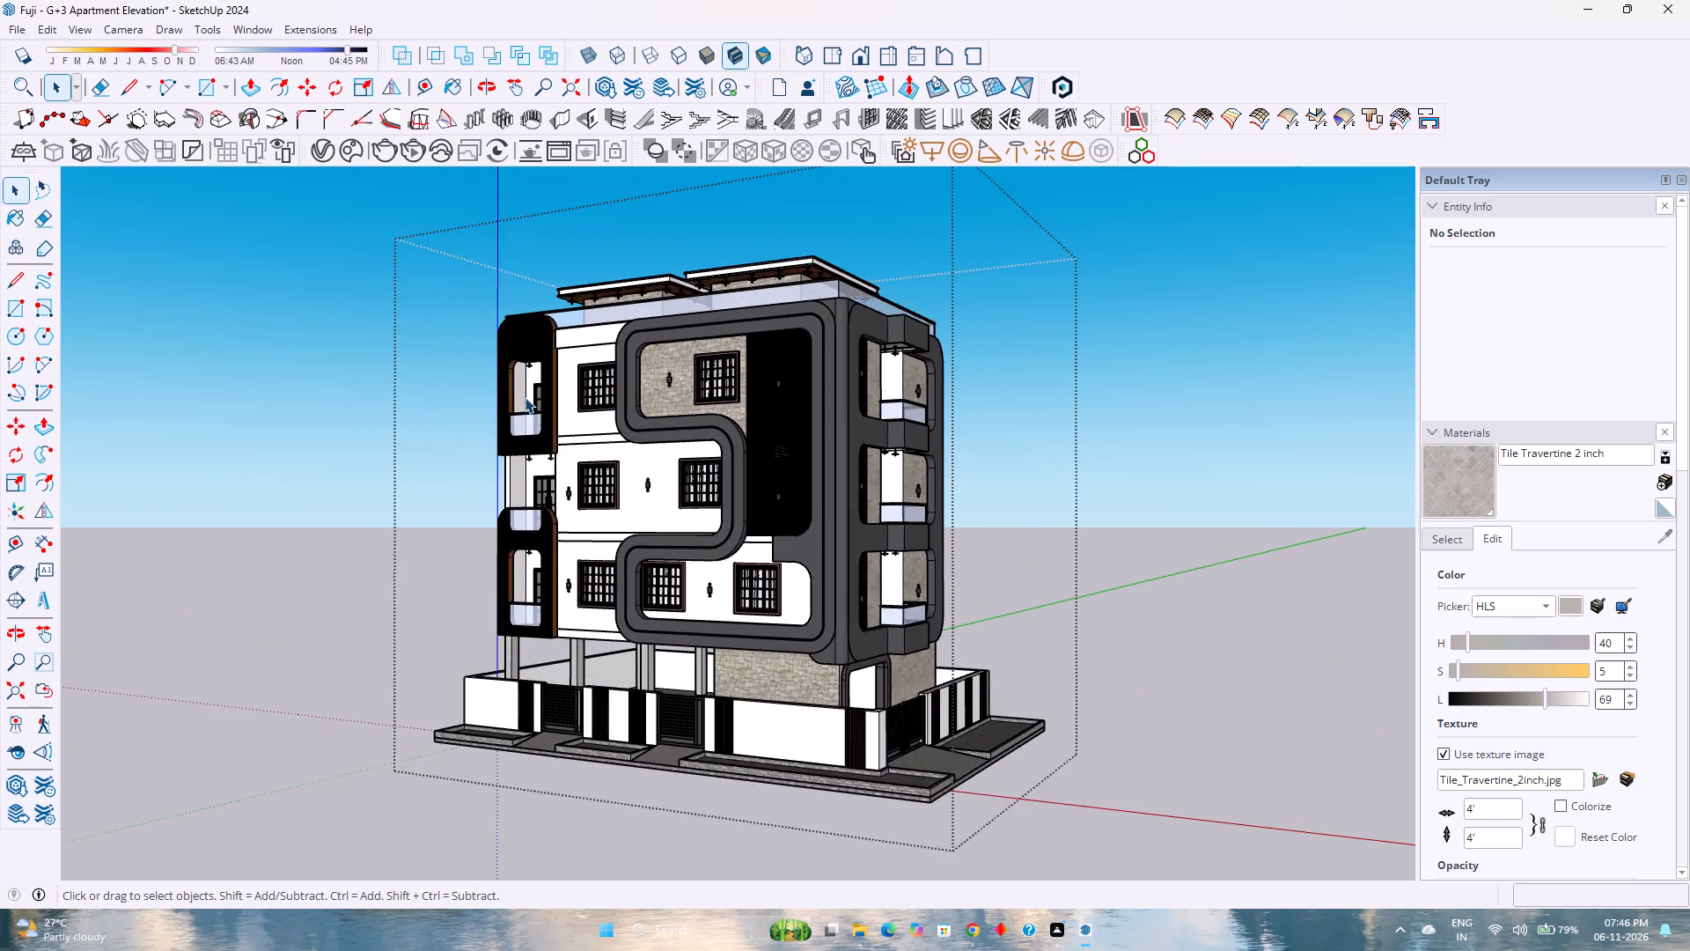
pyautogui.scroll(4, 525, 397)
pyautogui.scroll(-2, 525, 397)
pyautogui.scroll(1, 525, 397)
pyautogui.scroll(-2, 525, 397)
pyautogui.scroll(2, 525, 397)
pyautogui.scroll(-4, 525, 397)
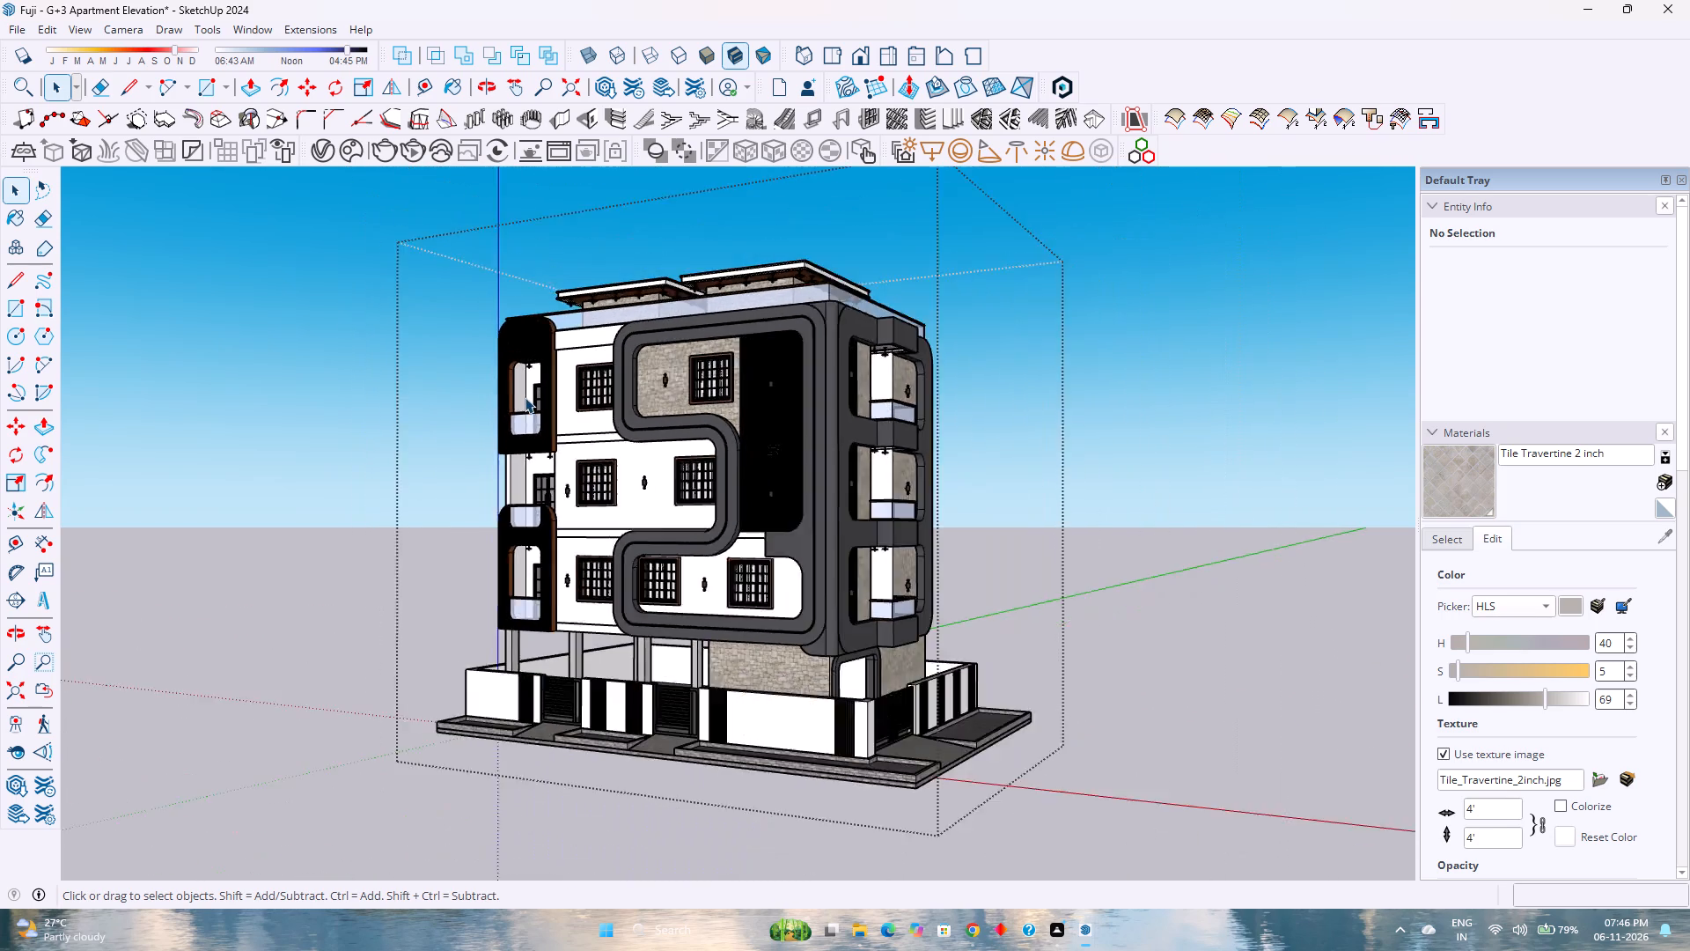
pyautogui.scroll(9, 525, 397)
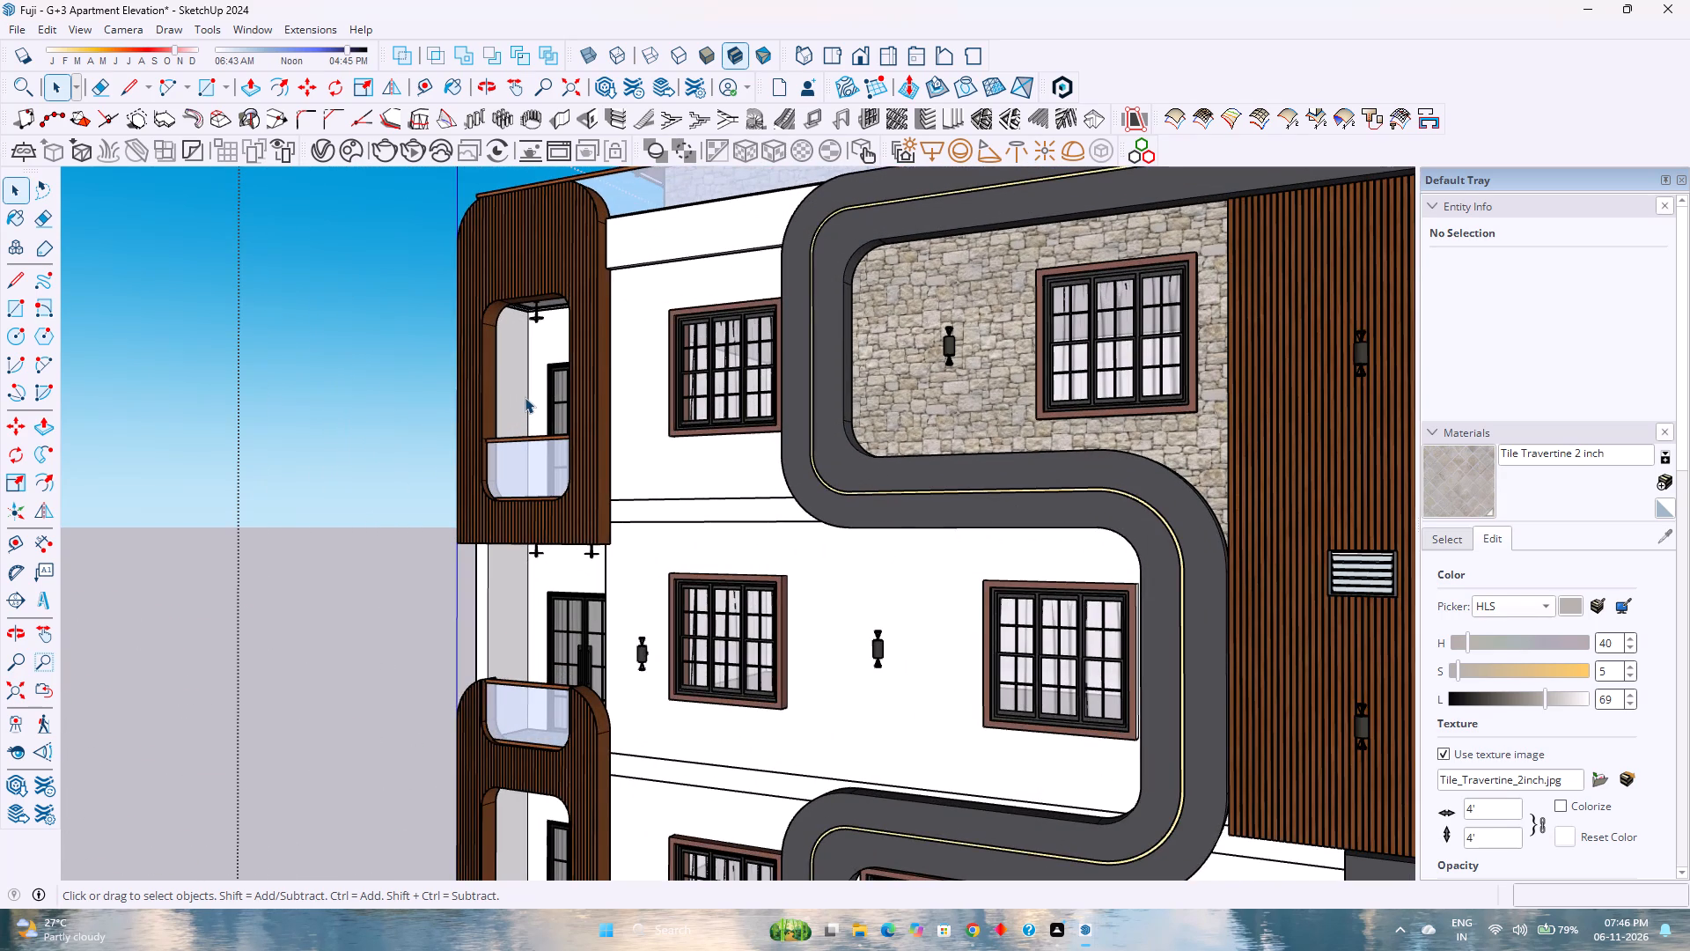
pyautogui.scroll(-1, 525, 397)
pyautogui.scroll(1, 525, 397)
pyautogui.scroll(-1, 525, 397)
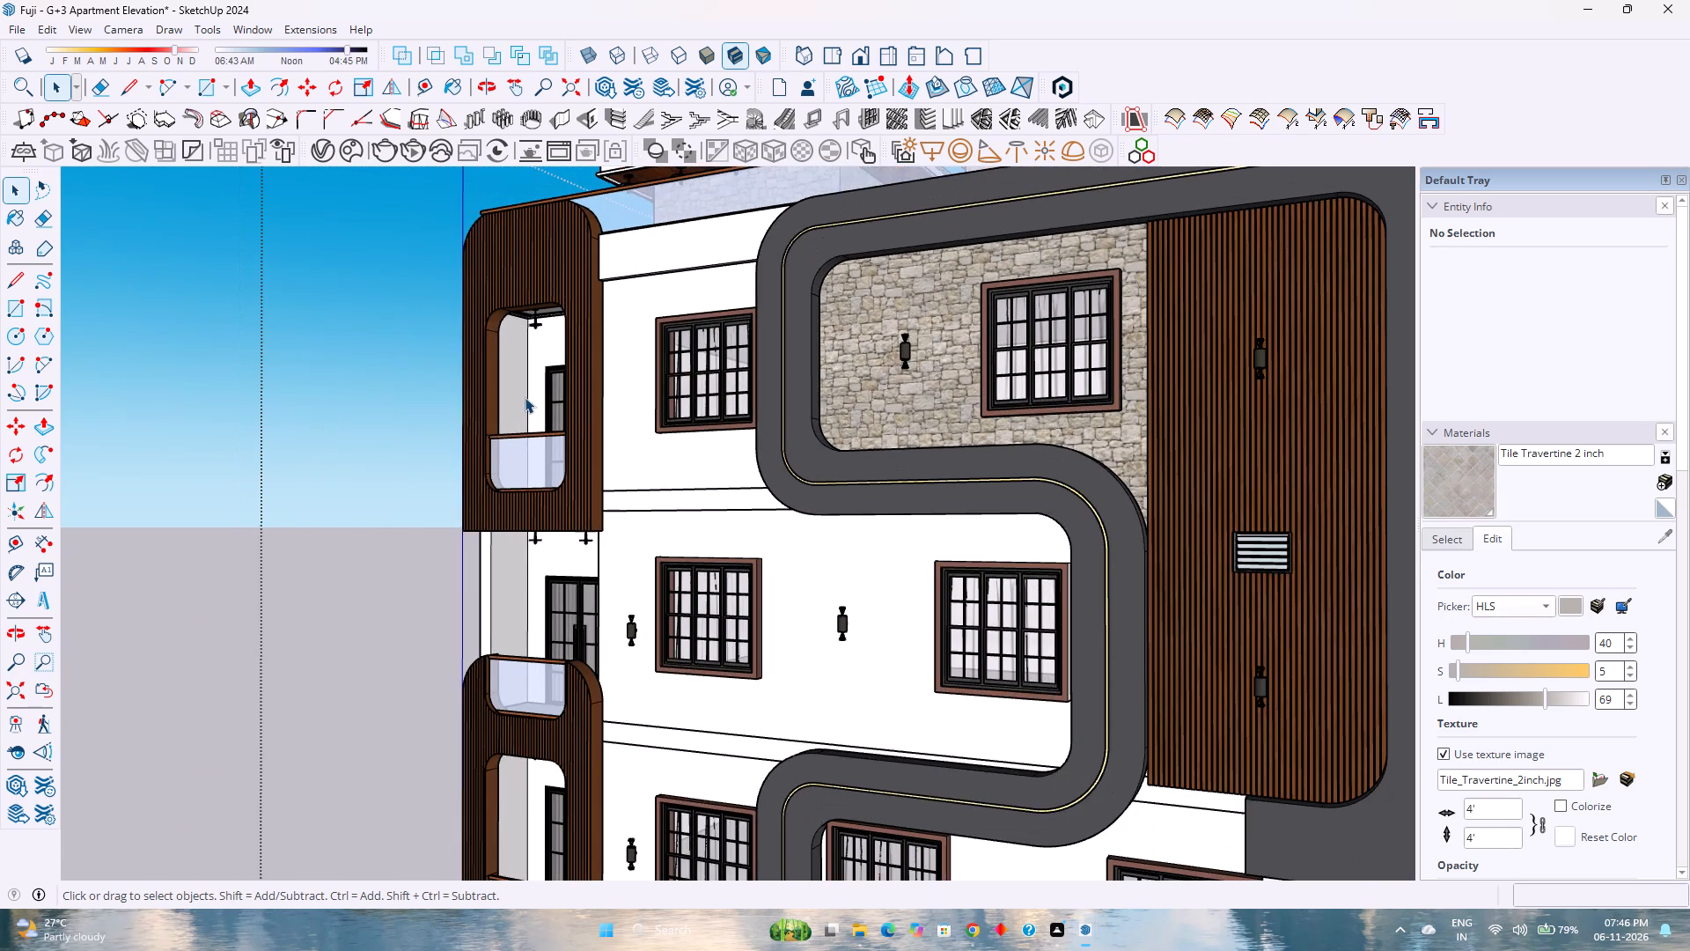
pyautogui.scroll(2, 525, 397)
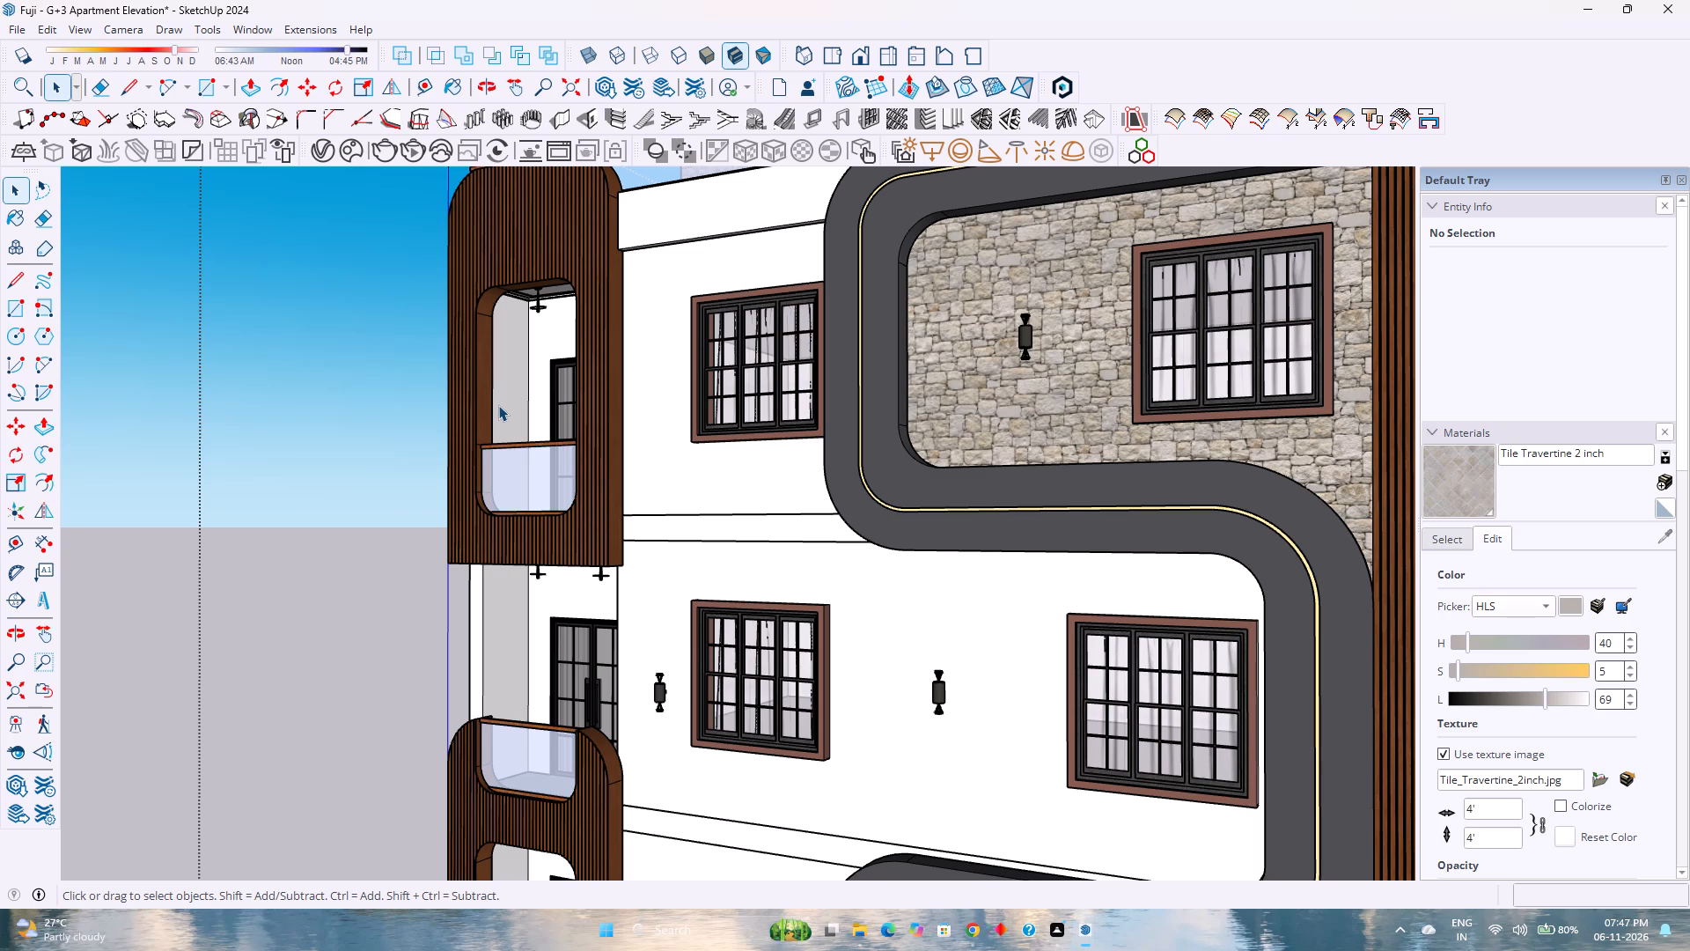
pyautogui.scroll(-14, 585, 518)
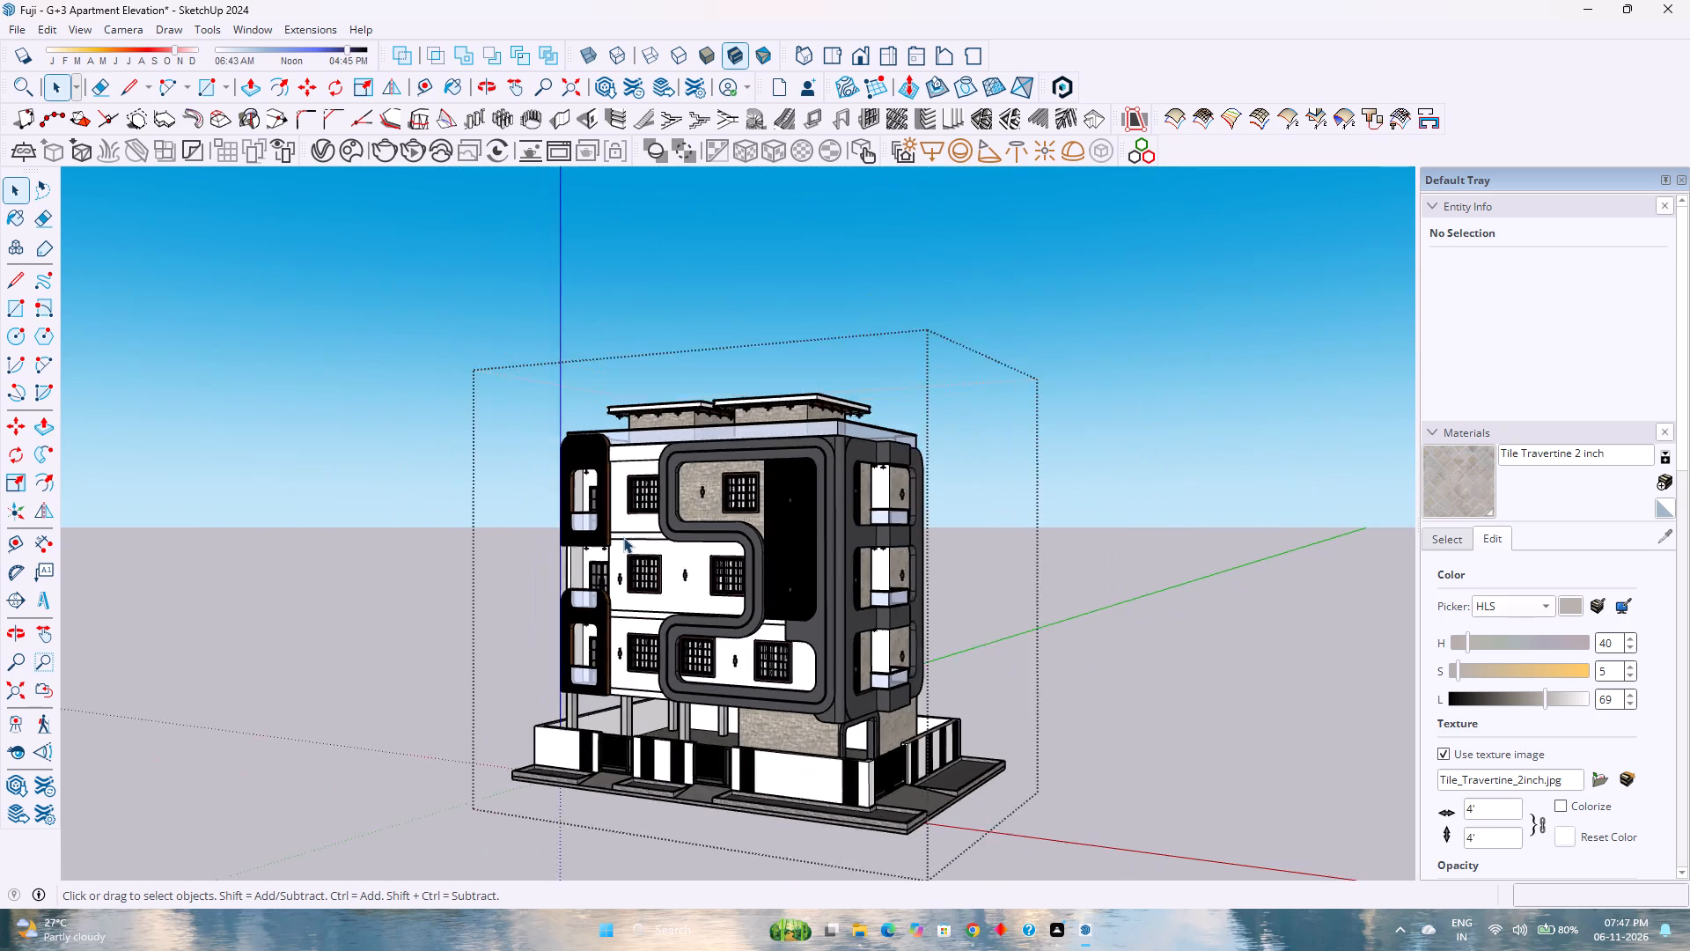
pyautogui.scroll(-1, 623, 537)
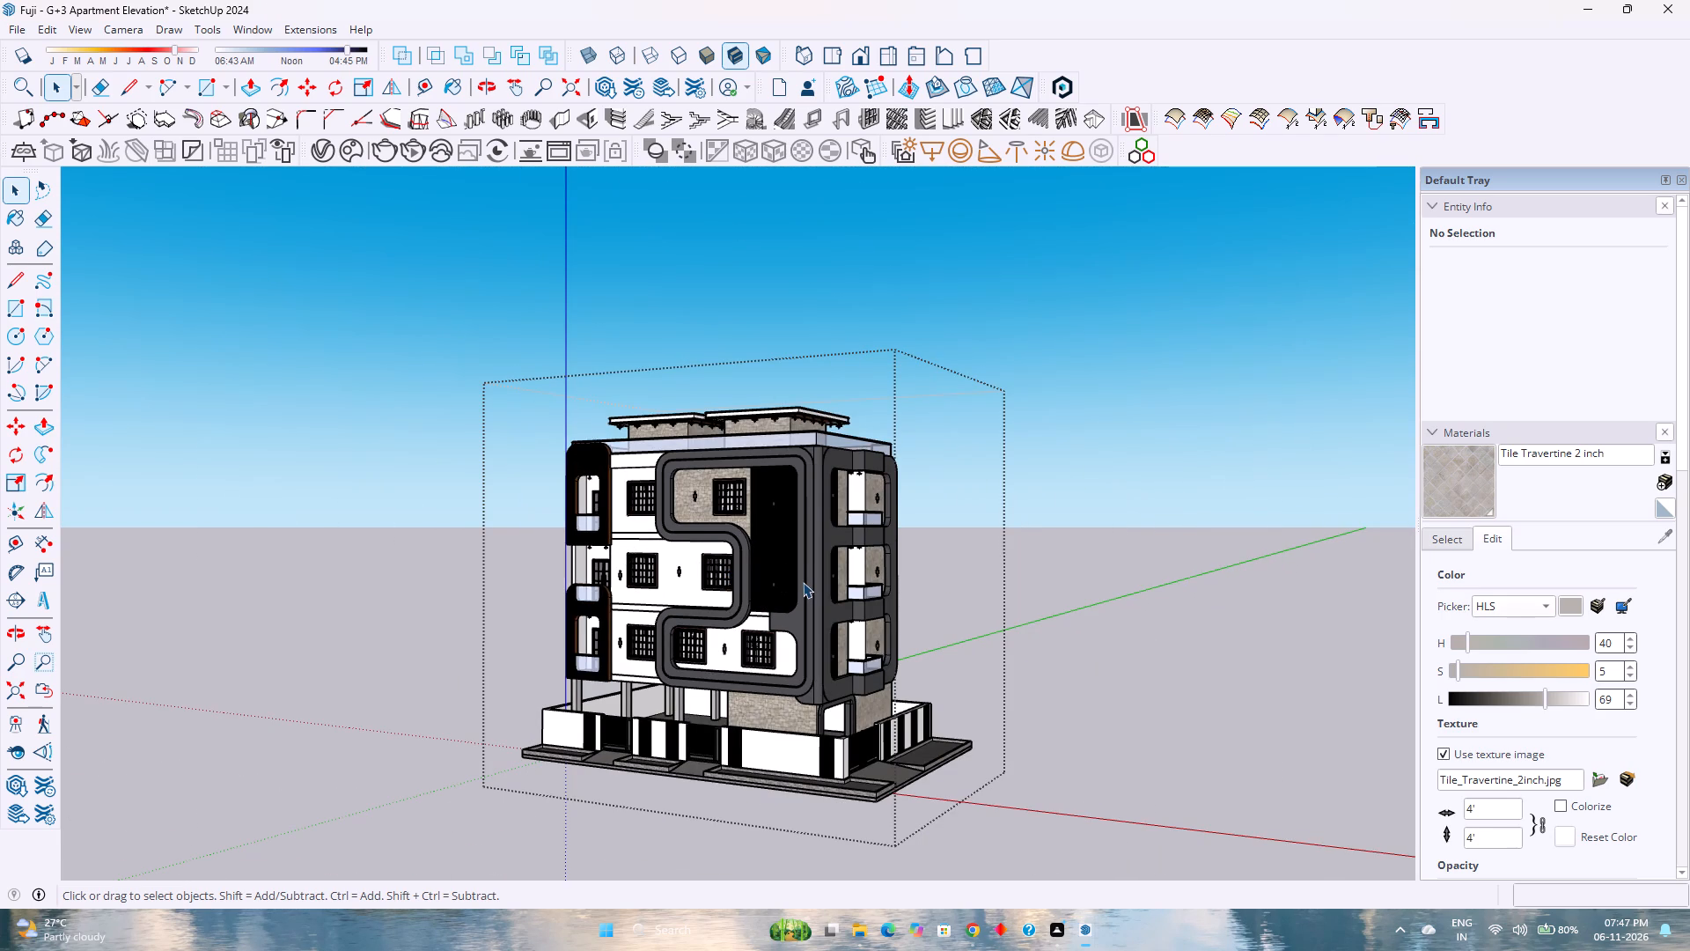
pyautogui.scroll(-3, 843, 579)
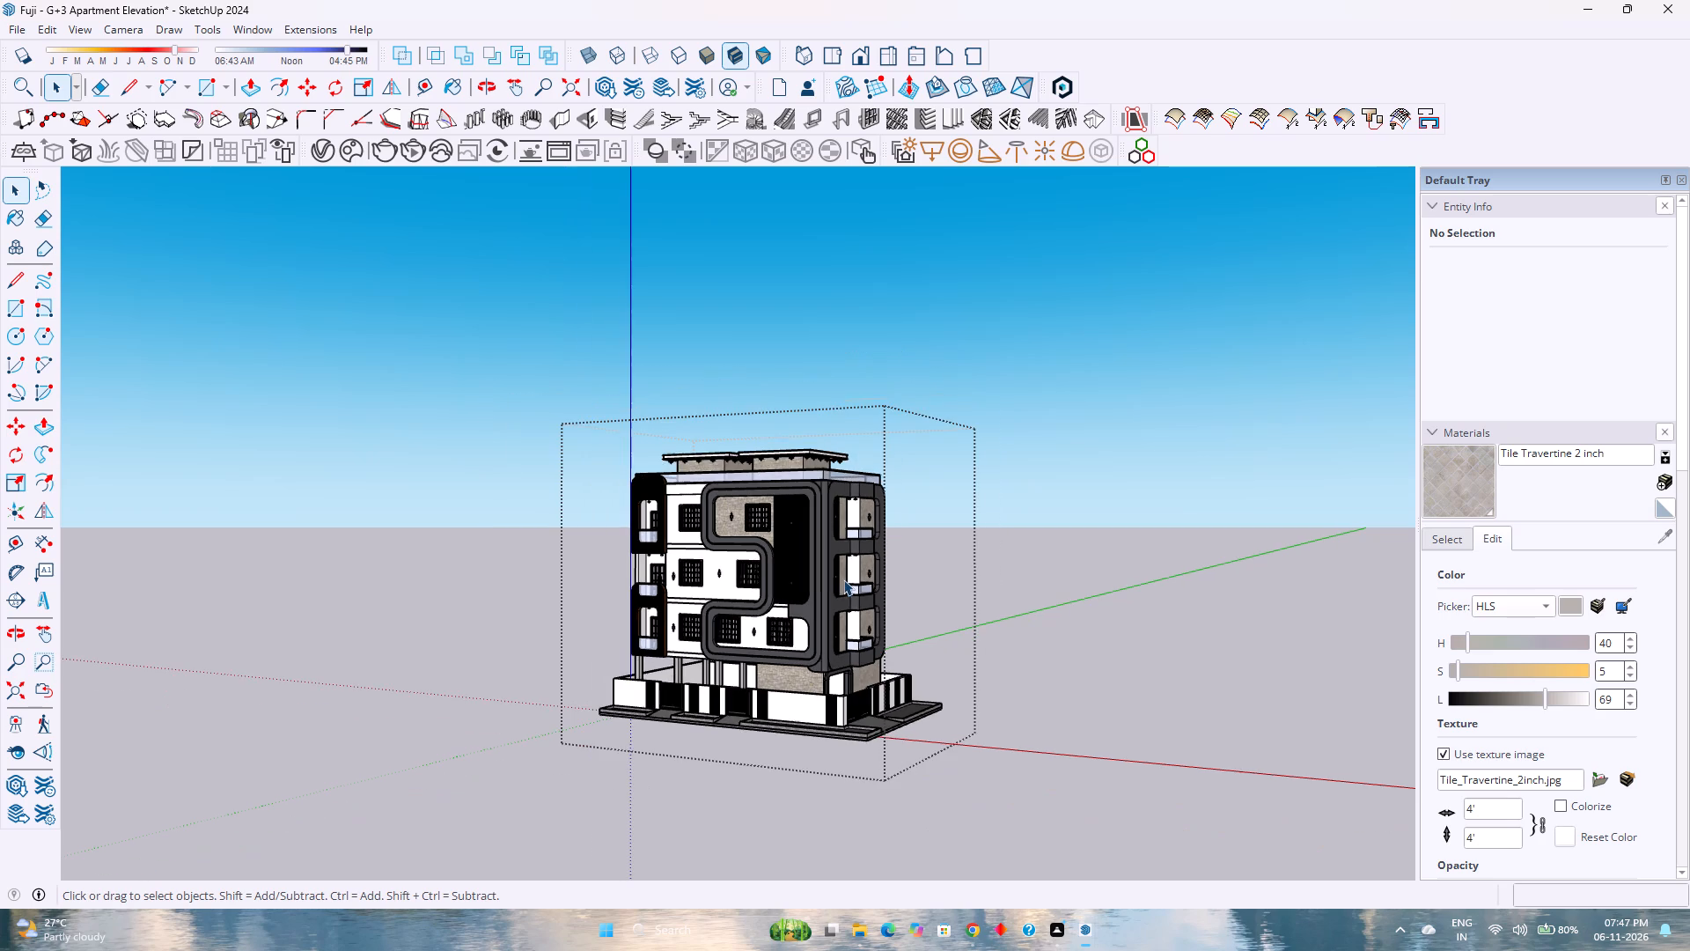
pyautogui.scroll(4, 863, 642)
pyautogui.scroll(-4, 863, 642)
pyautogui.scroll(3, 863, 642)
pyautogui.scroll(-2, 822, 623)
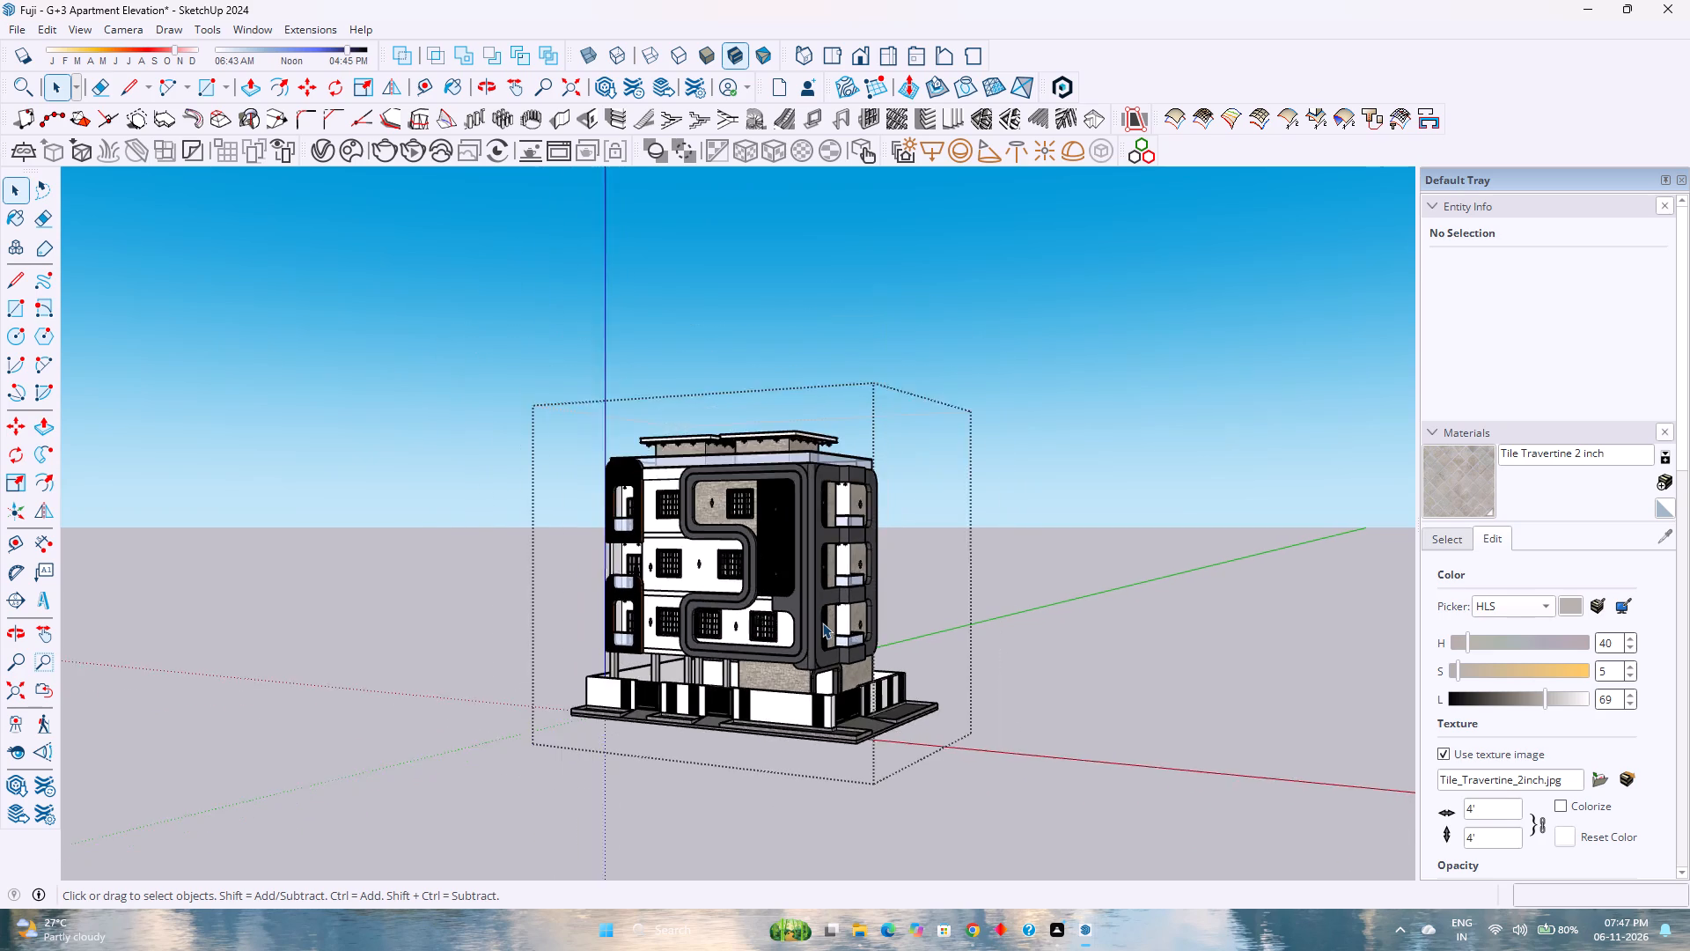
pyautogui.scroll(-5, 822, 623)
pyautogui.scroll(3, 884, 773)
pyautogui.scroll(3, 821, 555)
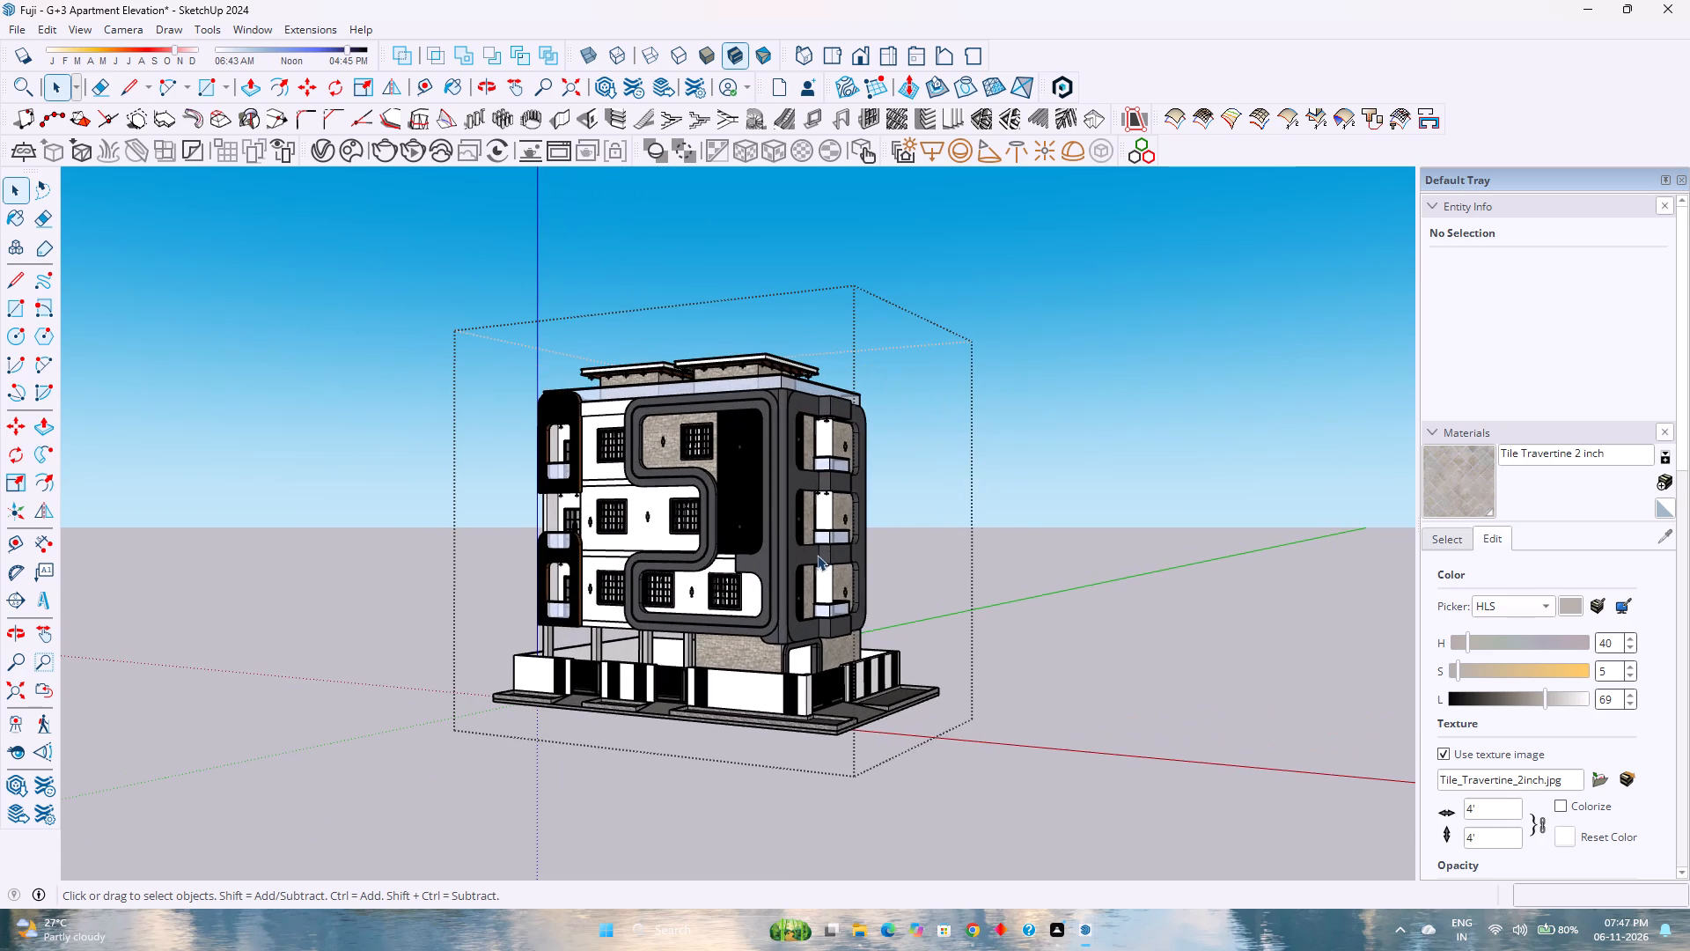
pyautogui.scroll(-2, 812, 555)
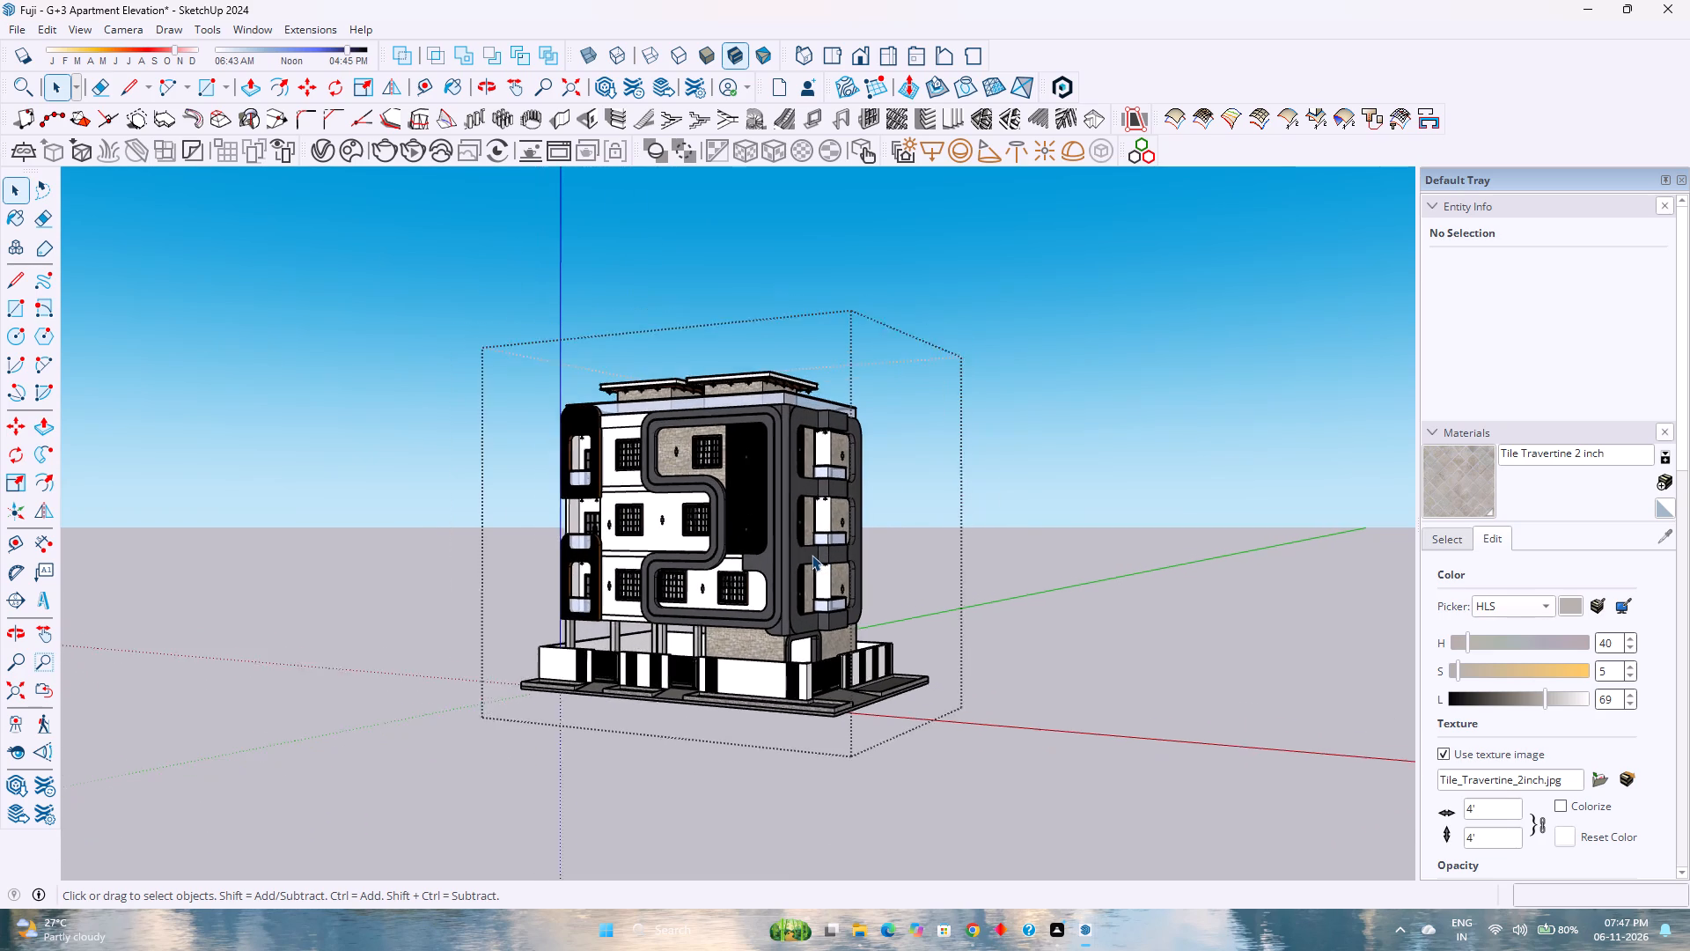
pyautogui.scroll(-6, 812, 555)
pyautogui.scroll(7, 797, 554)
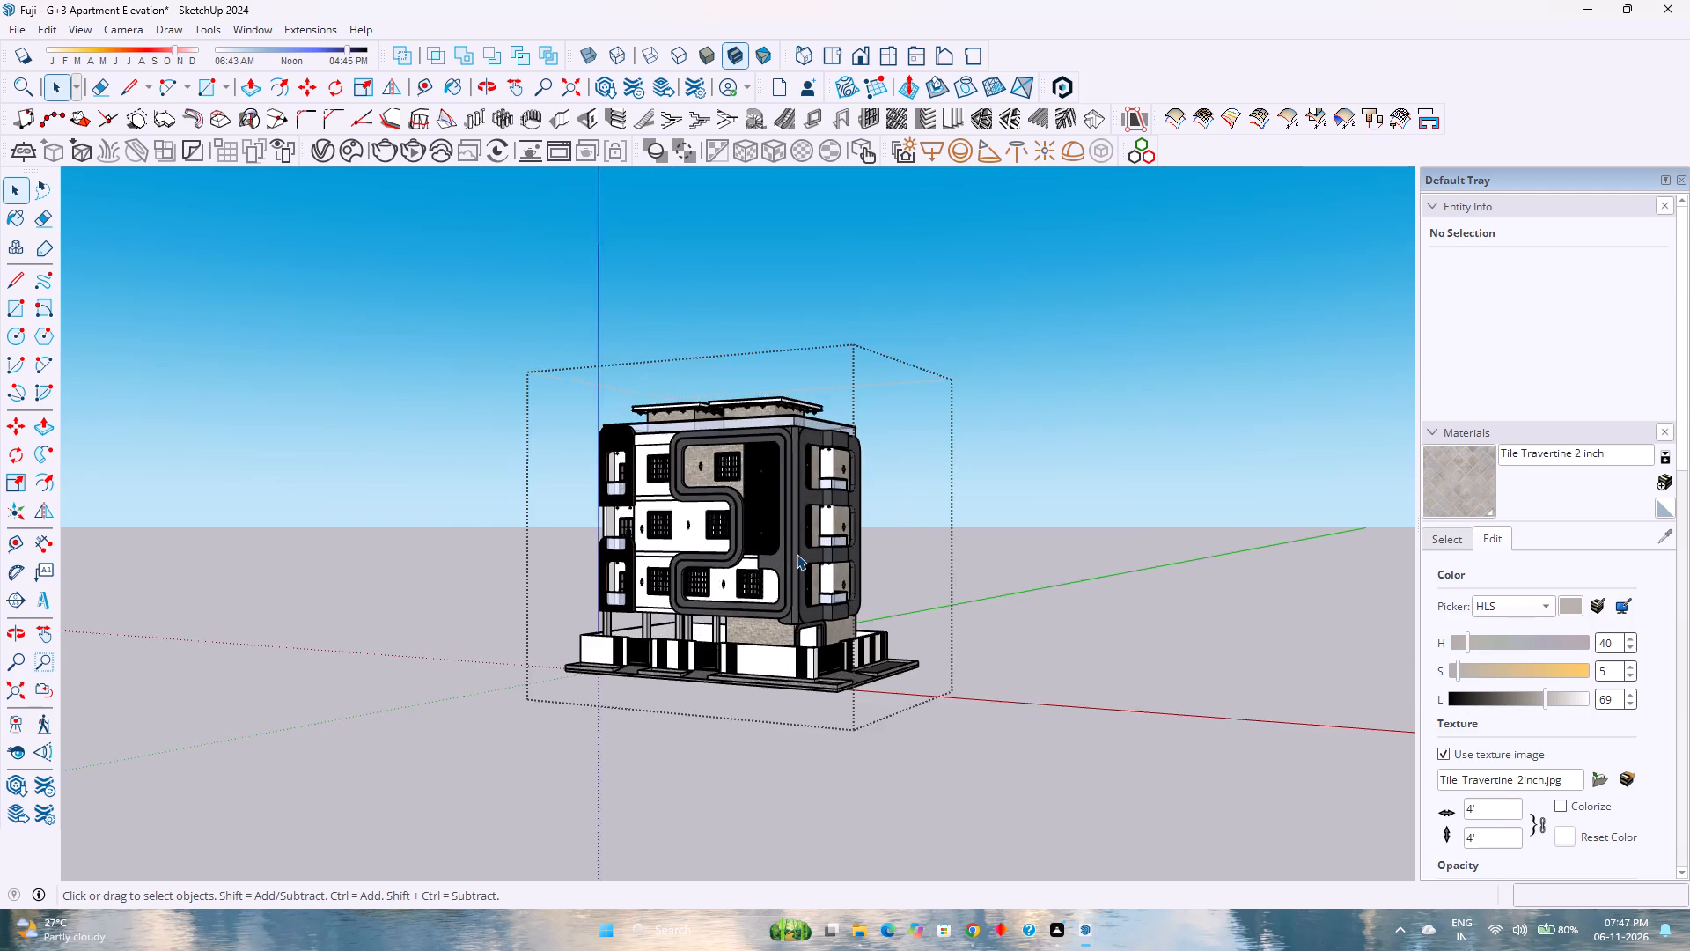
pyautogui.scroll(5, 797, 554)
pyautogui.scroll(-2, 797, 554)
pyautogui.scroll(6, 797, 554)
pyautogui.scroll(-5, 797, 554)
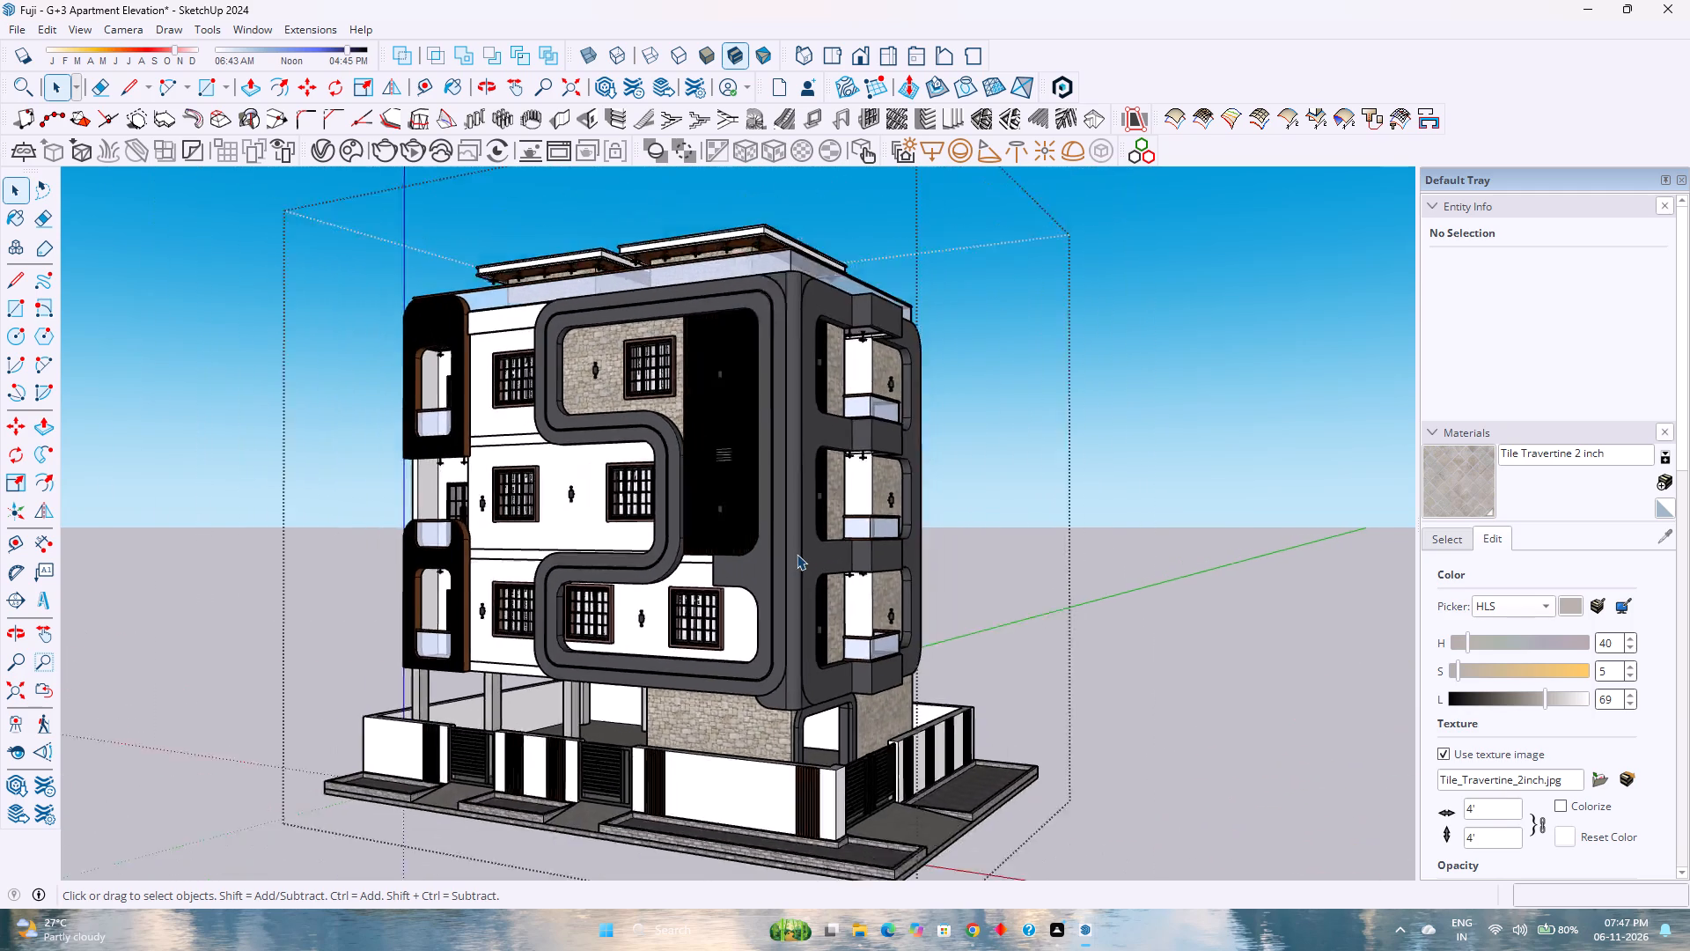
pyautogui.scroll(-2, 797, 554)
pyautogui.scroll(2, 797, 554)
# Examine the side facade with its stacked glass balconies and how the grey frame wraps the building corner.
pyautogui.moveTo(785, 555); pyautogui.dragTo(578, 547, button='middle')
pyautogui.middleClick(576, 547)
pyautogui.scroll(-3, 573, 547)
pyautogui.scroll(5, 726, 548)
pyautogui.middleClick(572, 559)
pyautogui.moveTo(575, 560); pyautogui.dragTo(667, 575, button='middle')
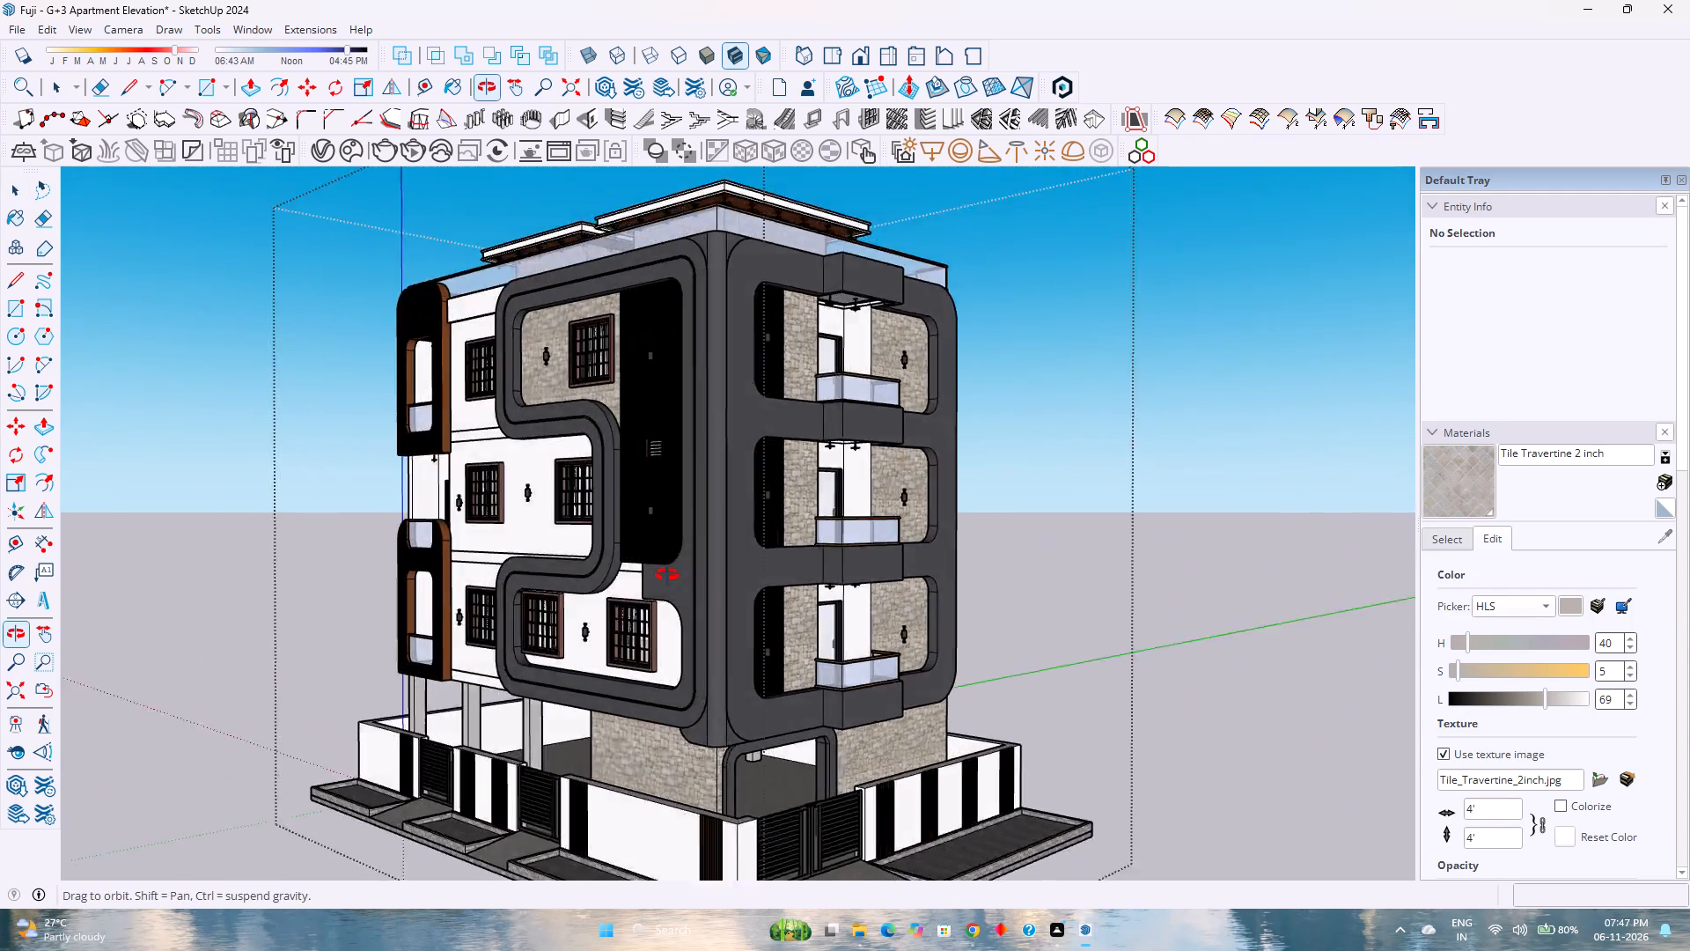
pyautogui.moveTo(667, 575); pyautogui.dragTo(839, 578, button='middle')
pyautogui.scroll(-4, 839, 578)
pyautogui.scroll(1, 839, 578)
pyautogui.scroll(-1, 839, 578)
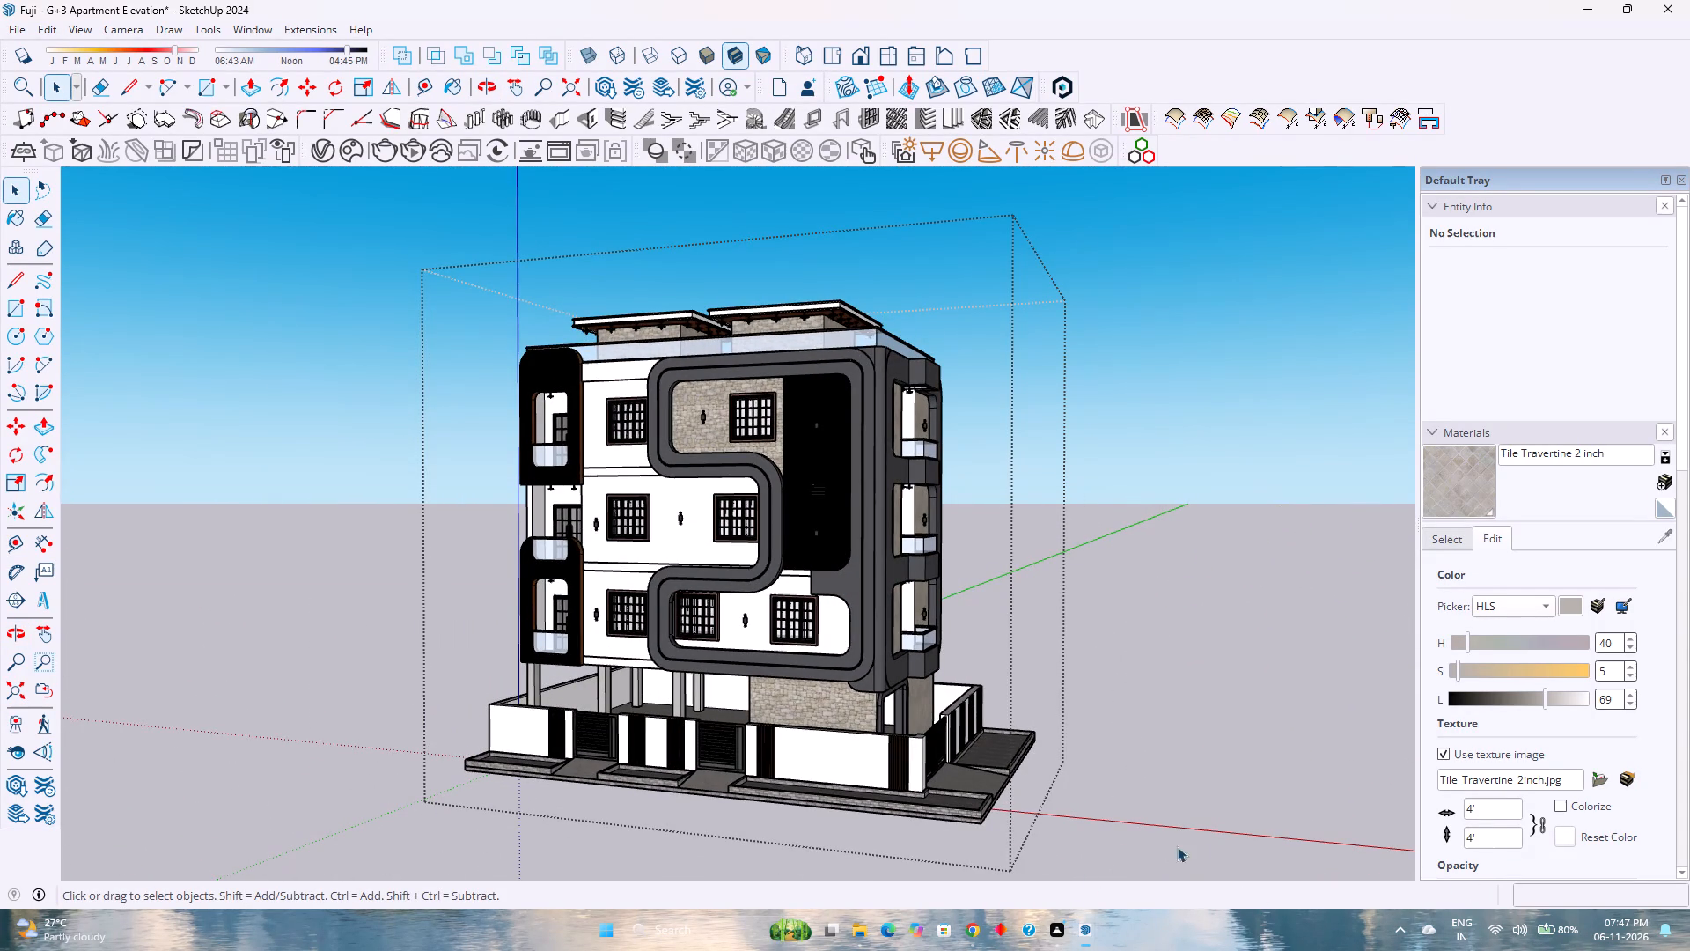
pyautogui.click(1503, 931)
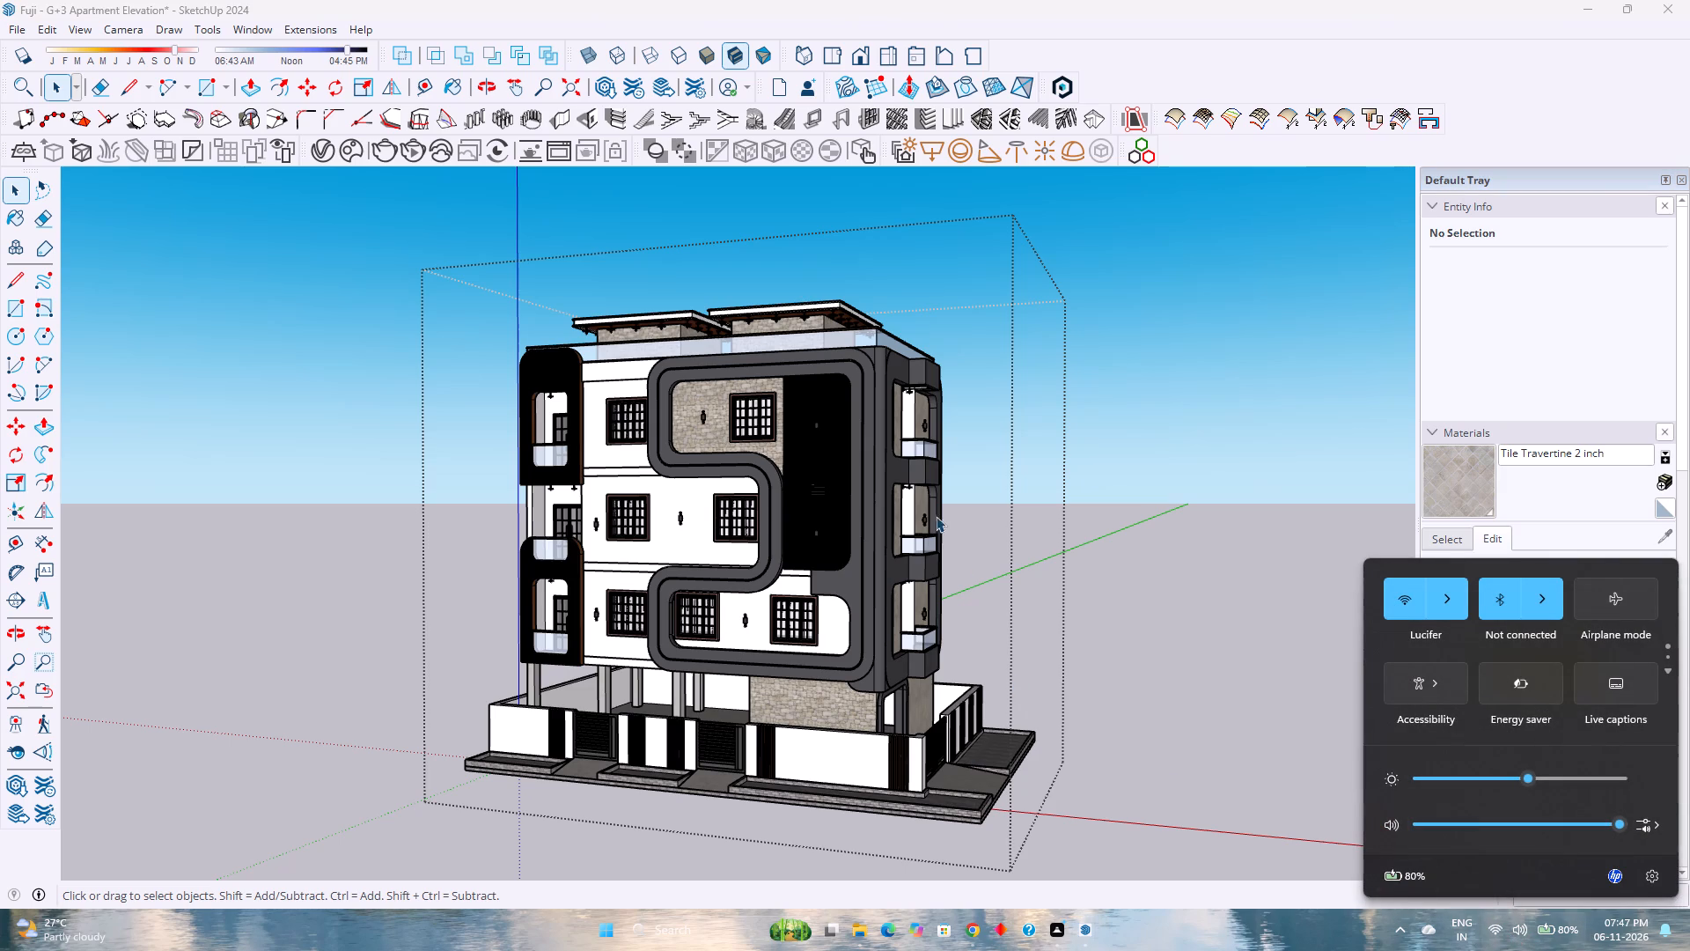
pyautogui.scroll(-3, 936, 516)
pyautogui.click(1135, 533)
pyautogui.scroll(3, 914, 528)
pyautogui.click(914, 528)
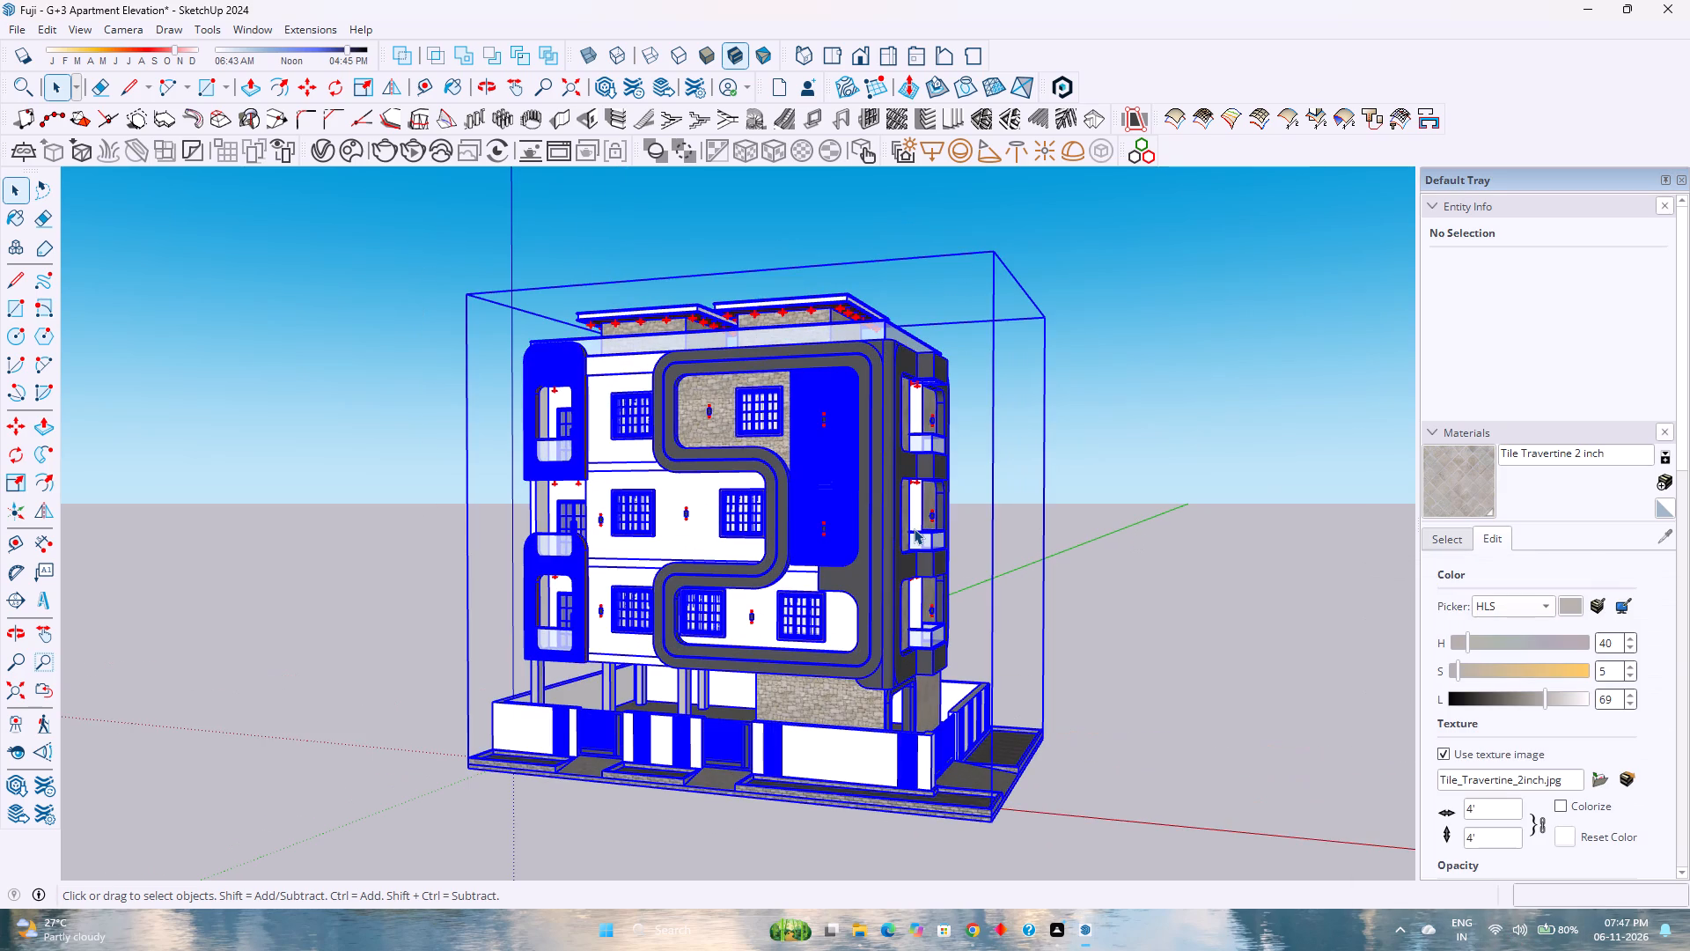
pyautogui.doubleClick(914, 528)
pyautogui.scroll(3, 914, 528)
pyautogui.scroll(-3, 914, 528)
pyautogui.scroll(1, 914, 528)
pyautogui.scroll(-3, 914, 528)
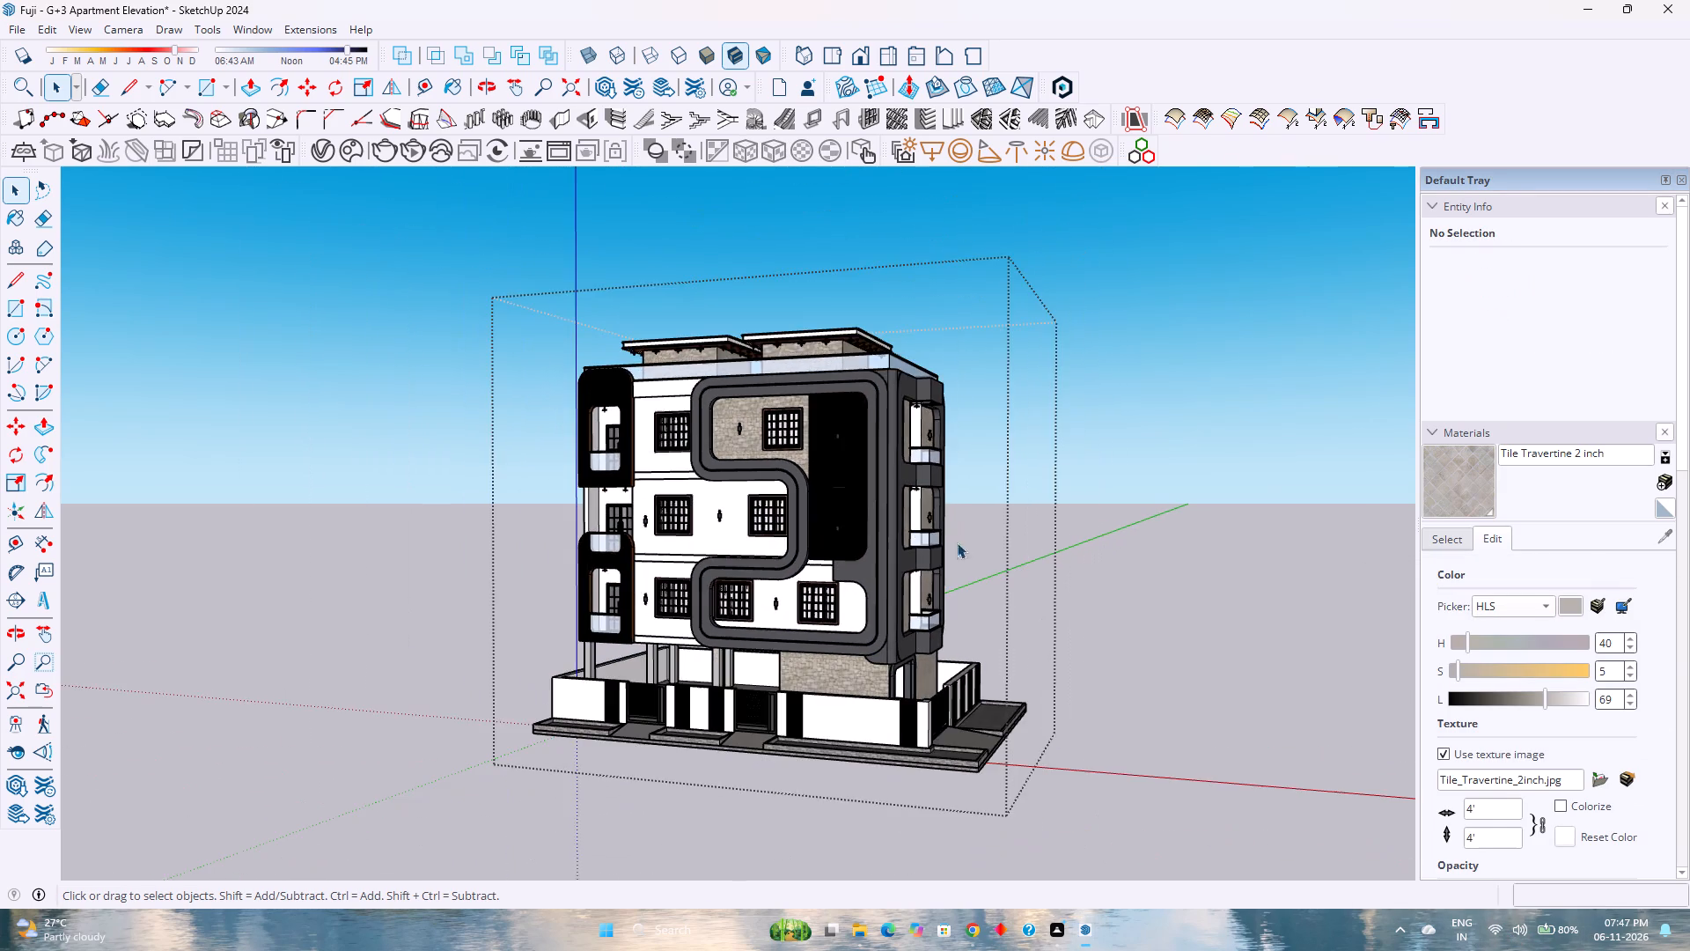
# Review the building's overall massing from the side elevation around to the corner view of both street facades.
pyautogui.moveTo(1104, 602); pyautogui.dragTo(744, 591, button='middle')
pyautogui.scroll(-6, 744, 591)
pyautogui.scroll(6, 744, 589)
pyautogui.moveTo(744, 589); pyautogui.dragTo(827, 587, button='middle')
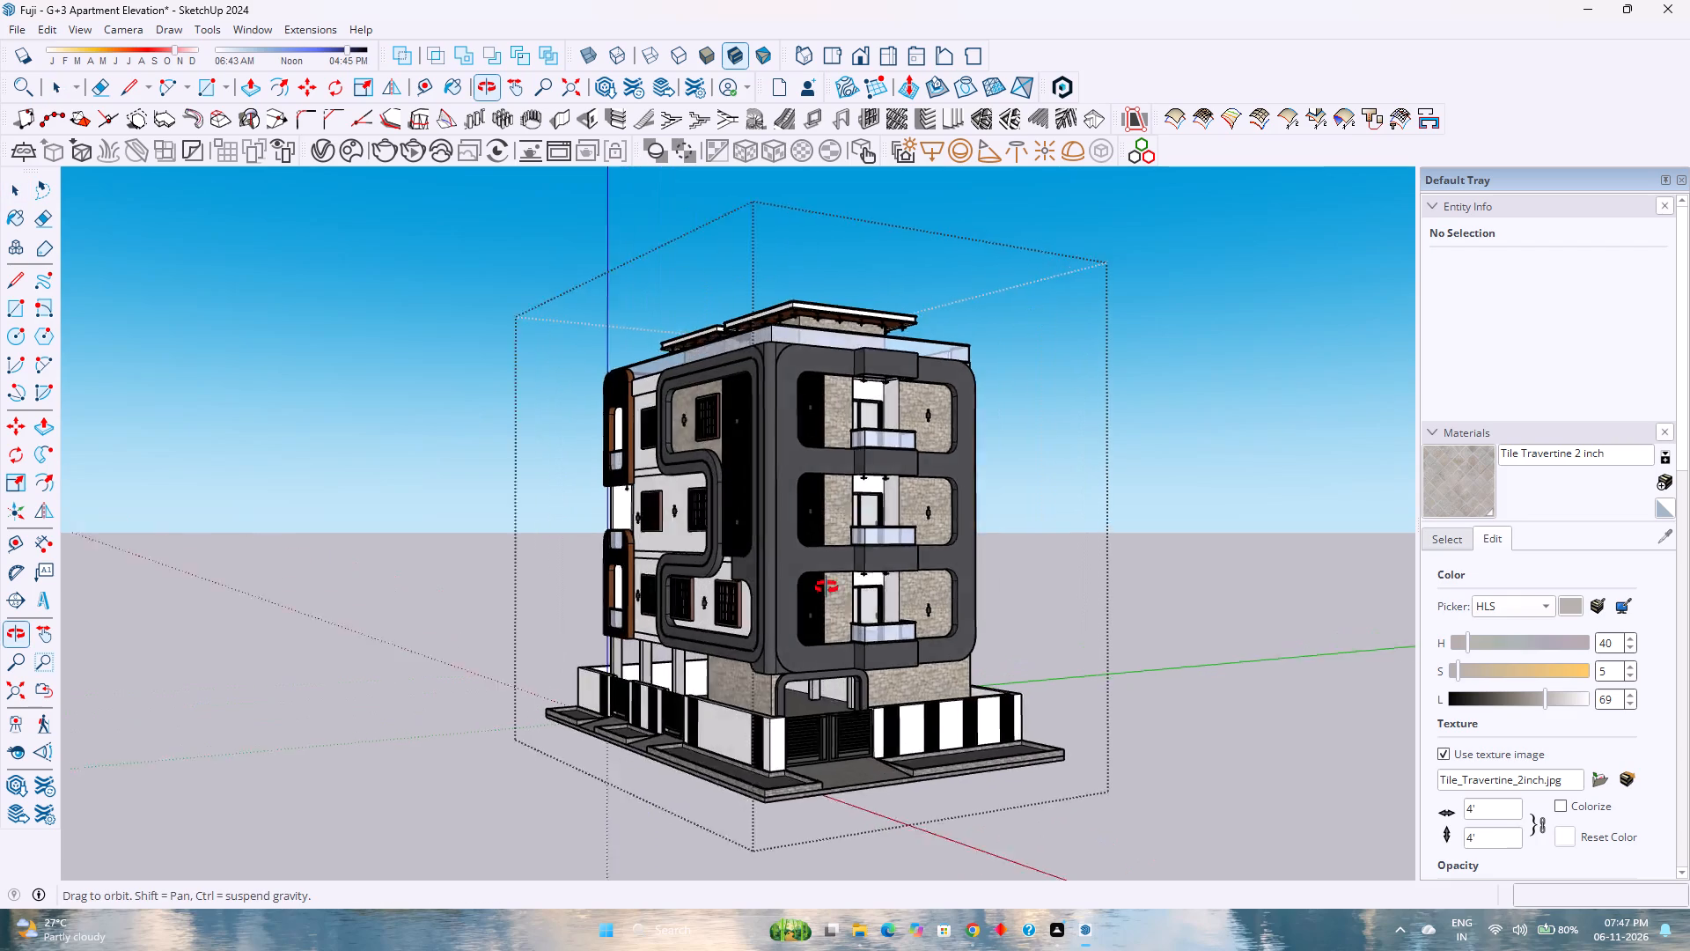
pyautogui.moveTo(827, 587); pyautogui.dragTo(957, 583, button='middle')
pyautogui.middleClick(959, 583)
pyautogui.scroll(-2, 959, 583)
pyautogui.scroll(3, 808, 780)
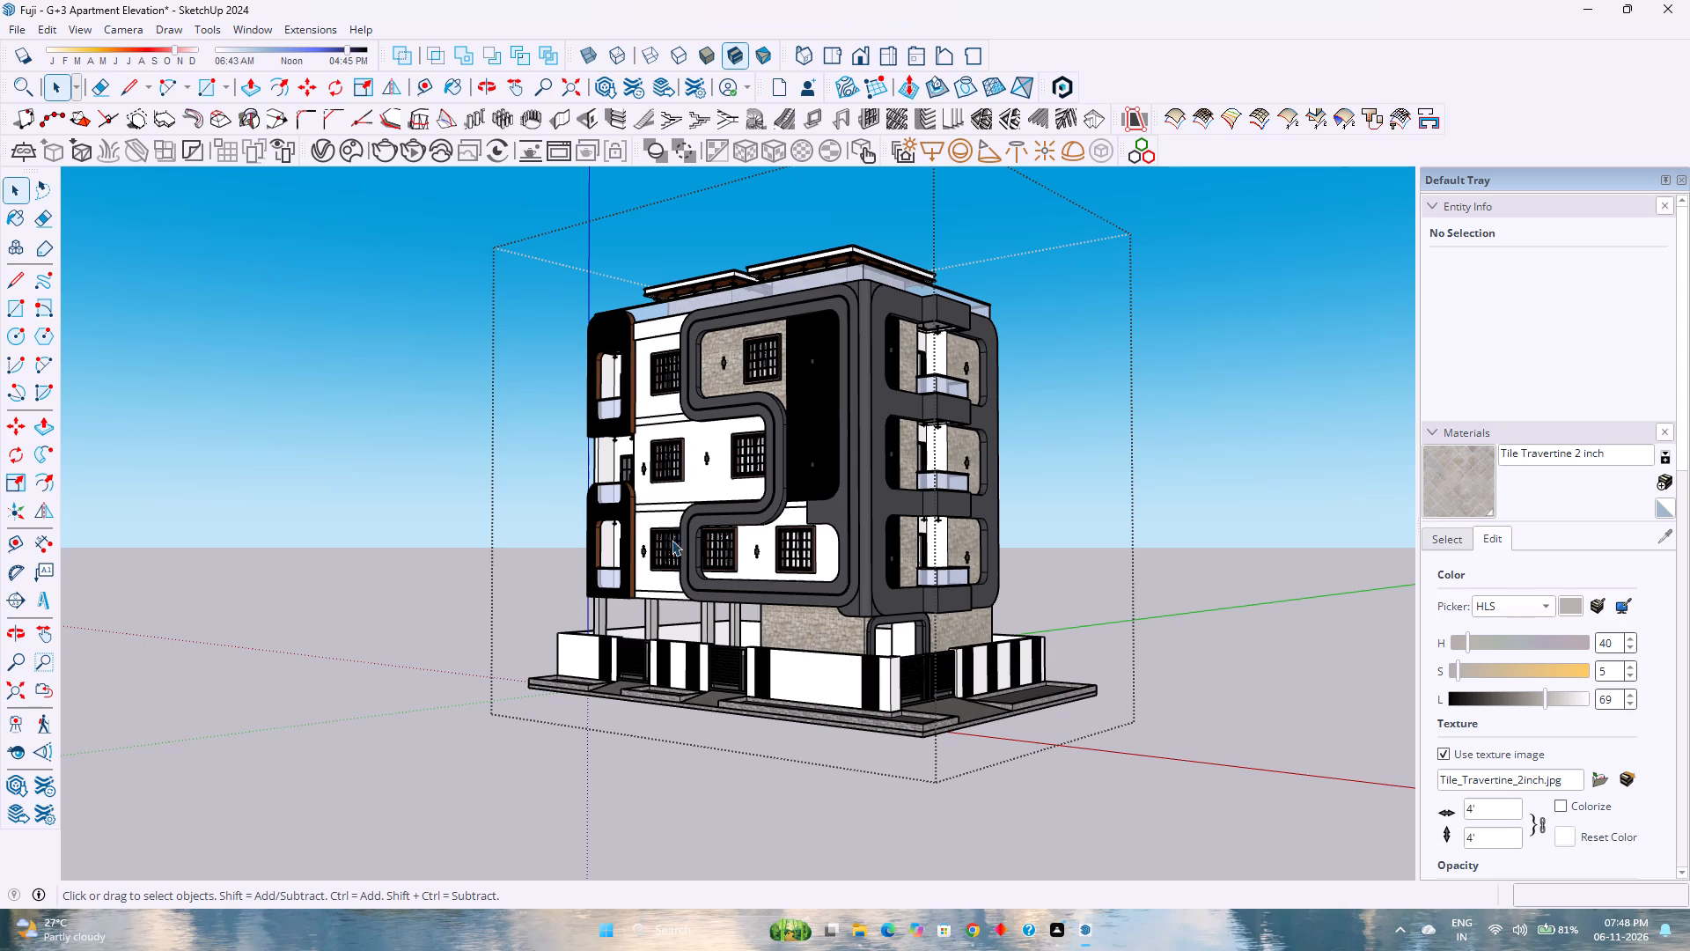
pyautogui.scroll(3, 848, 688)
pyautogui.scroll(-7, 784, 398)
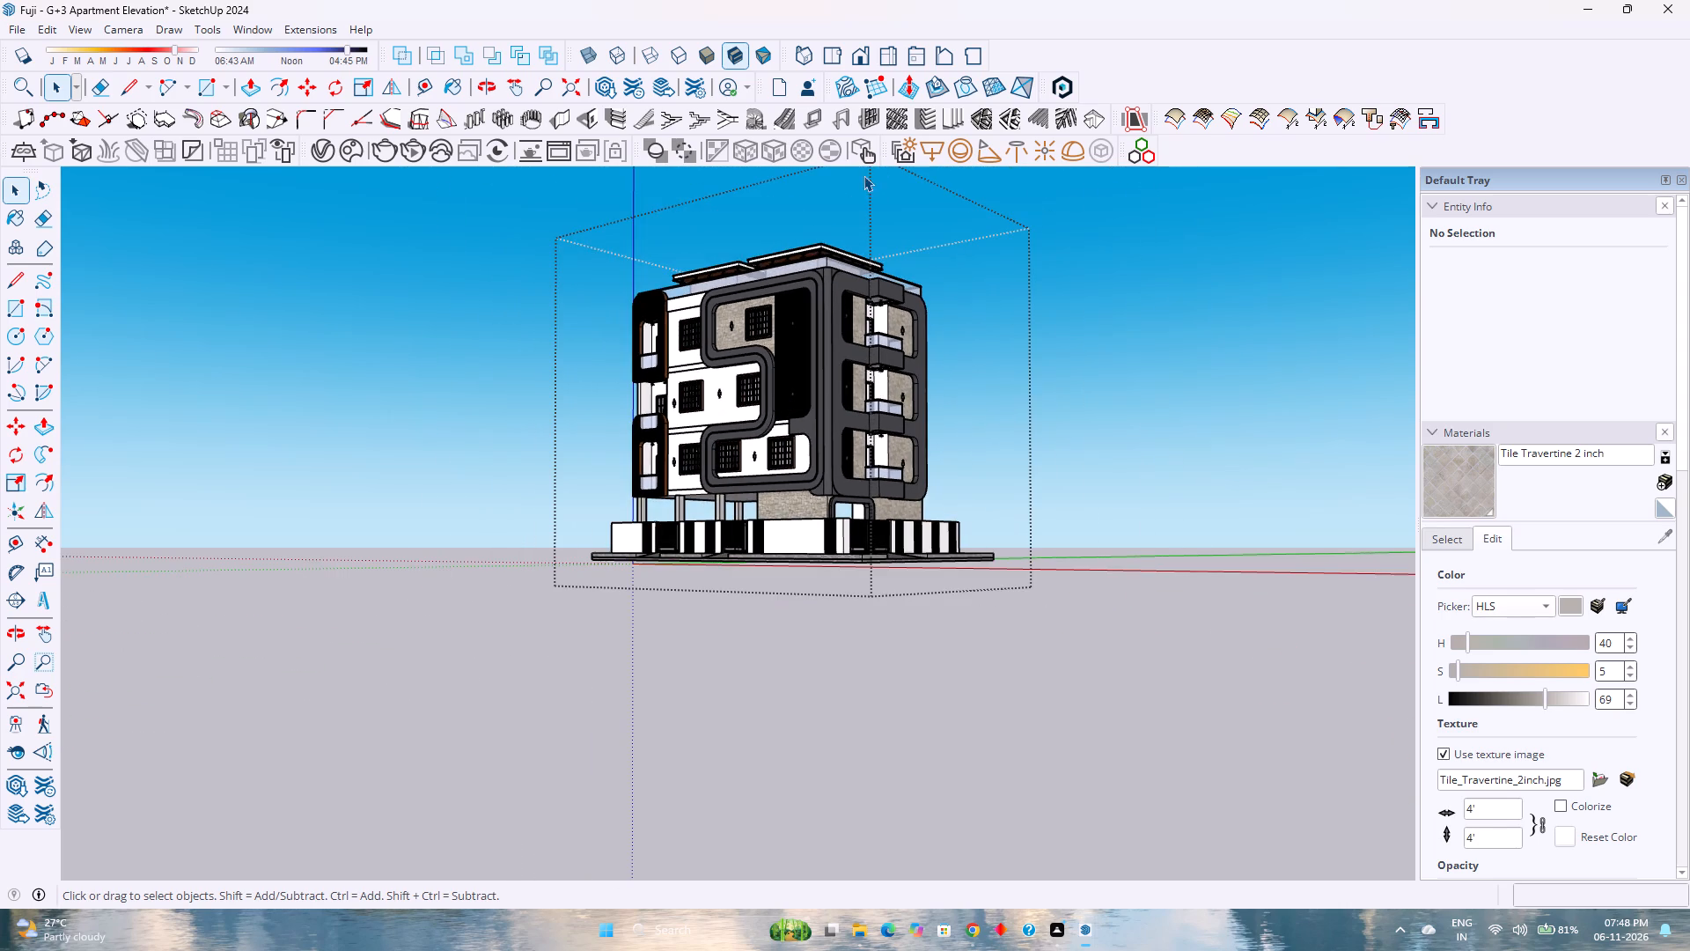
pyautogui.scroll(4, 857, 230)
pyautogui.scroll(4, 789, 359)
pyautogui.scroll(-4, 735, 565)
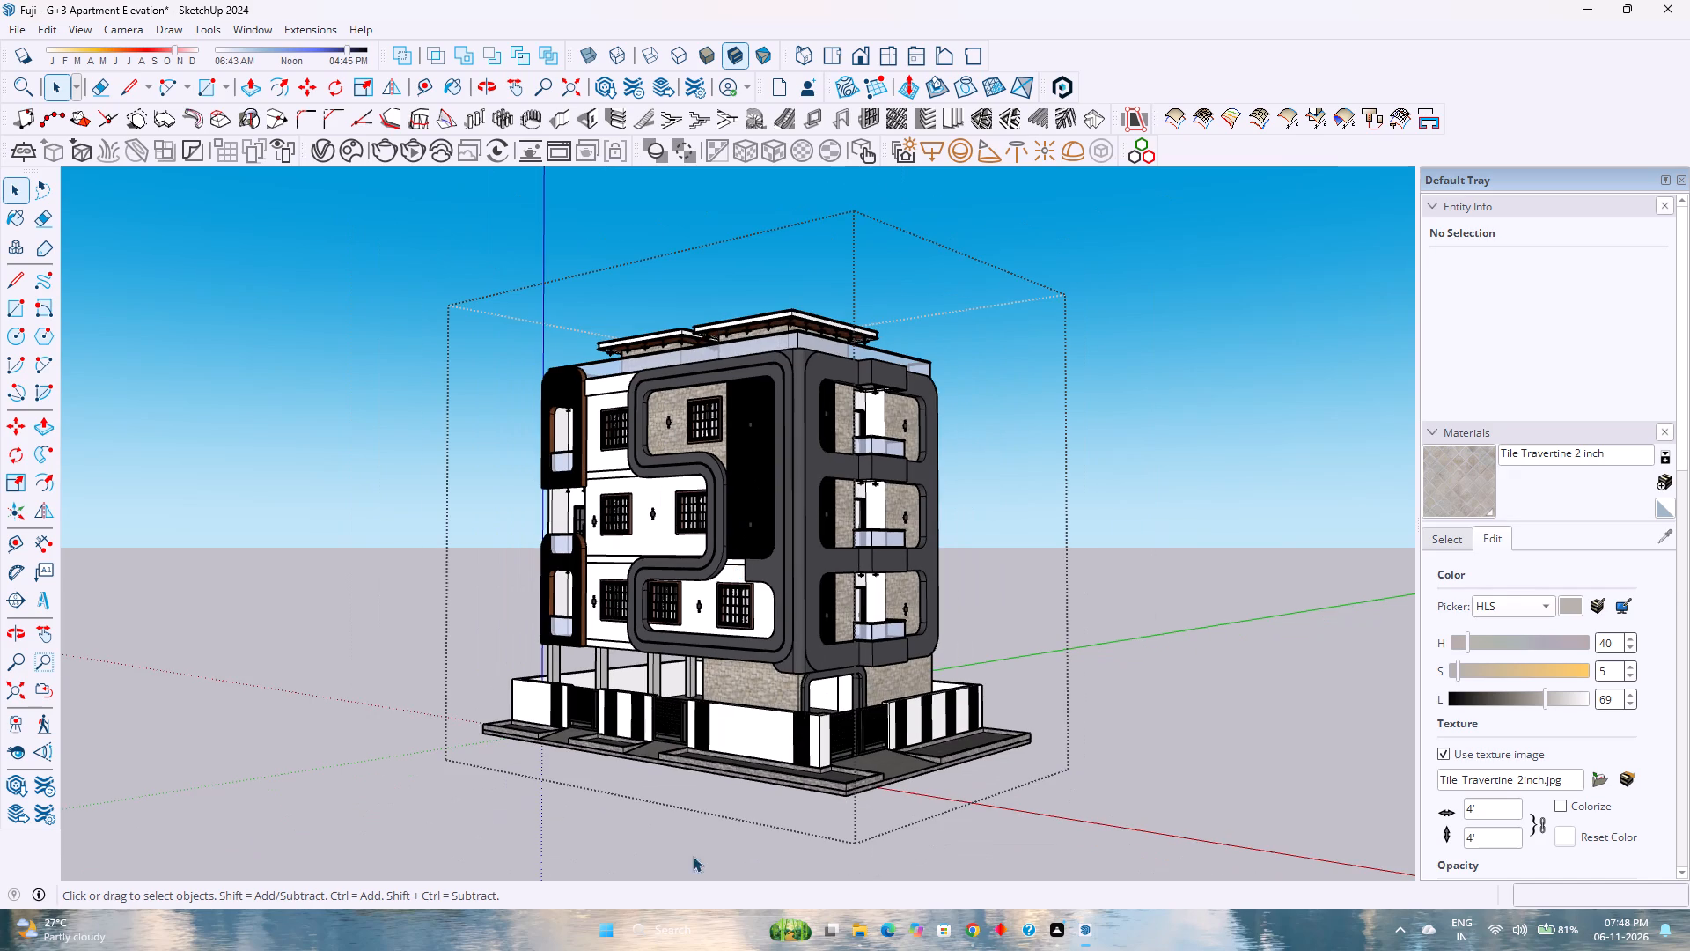
# Examine the corner view up close, covering the side balconies, stone-clad ground floor, compound wall and gates.
pyautogui.scroll(8, 805, 630)
pyautogui.scroll(-2, 798, 635)
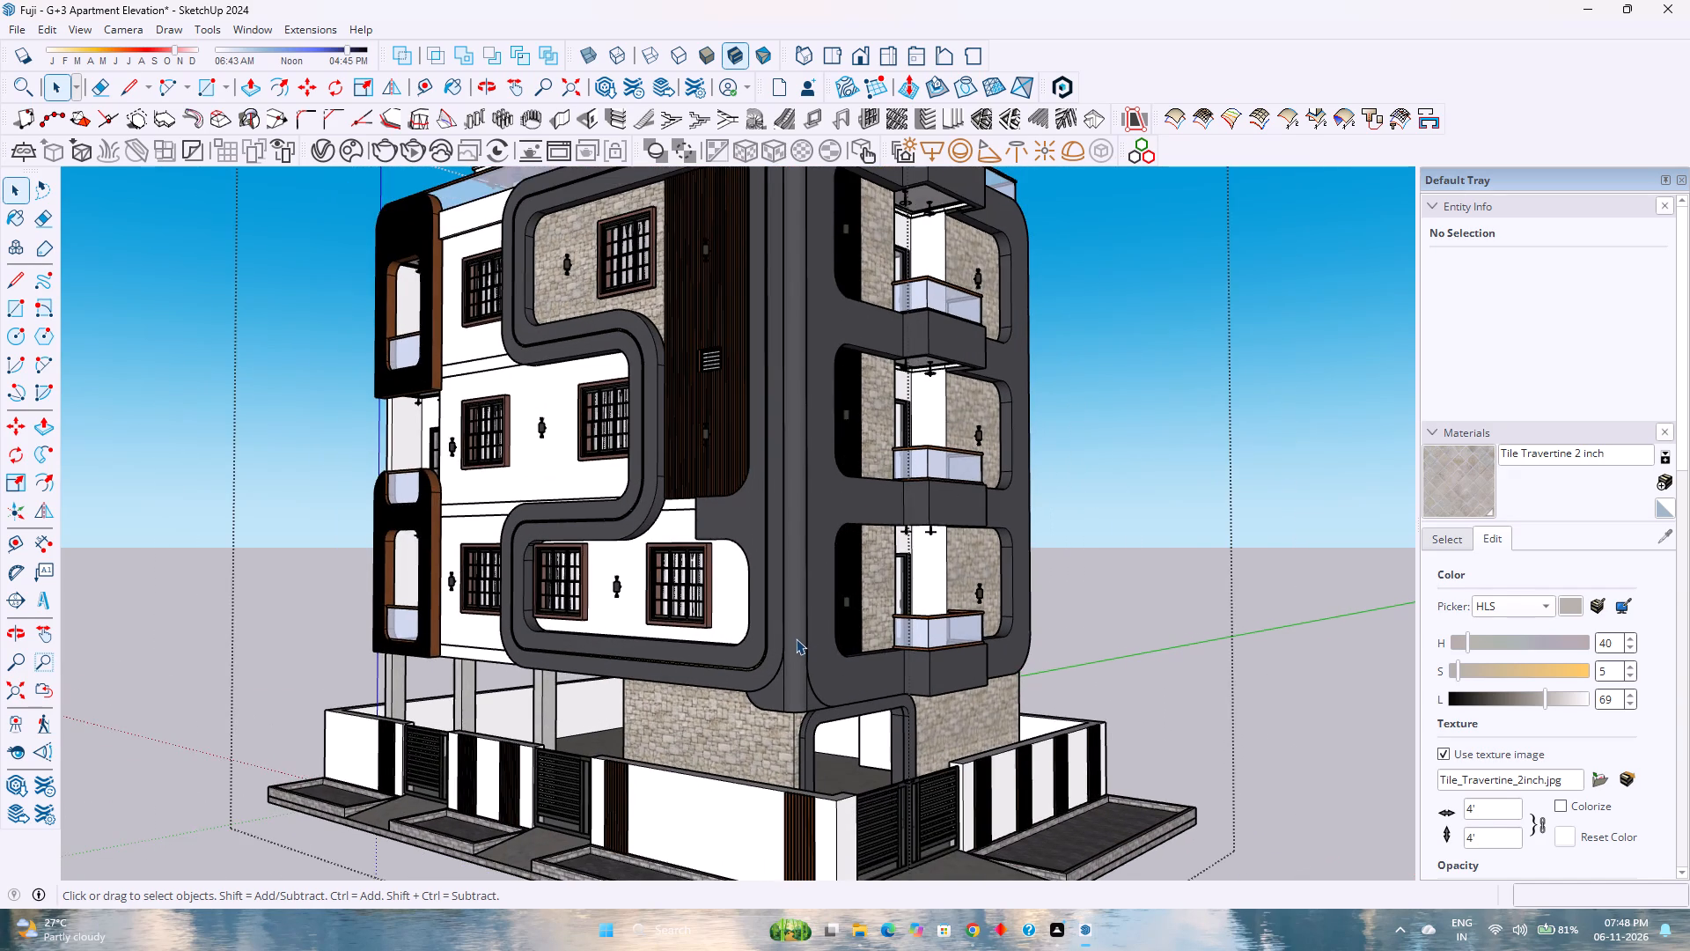
pyautogui.scroll(-4, 795, 644)
pyautogui.scroll(2, 904, 649)
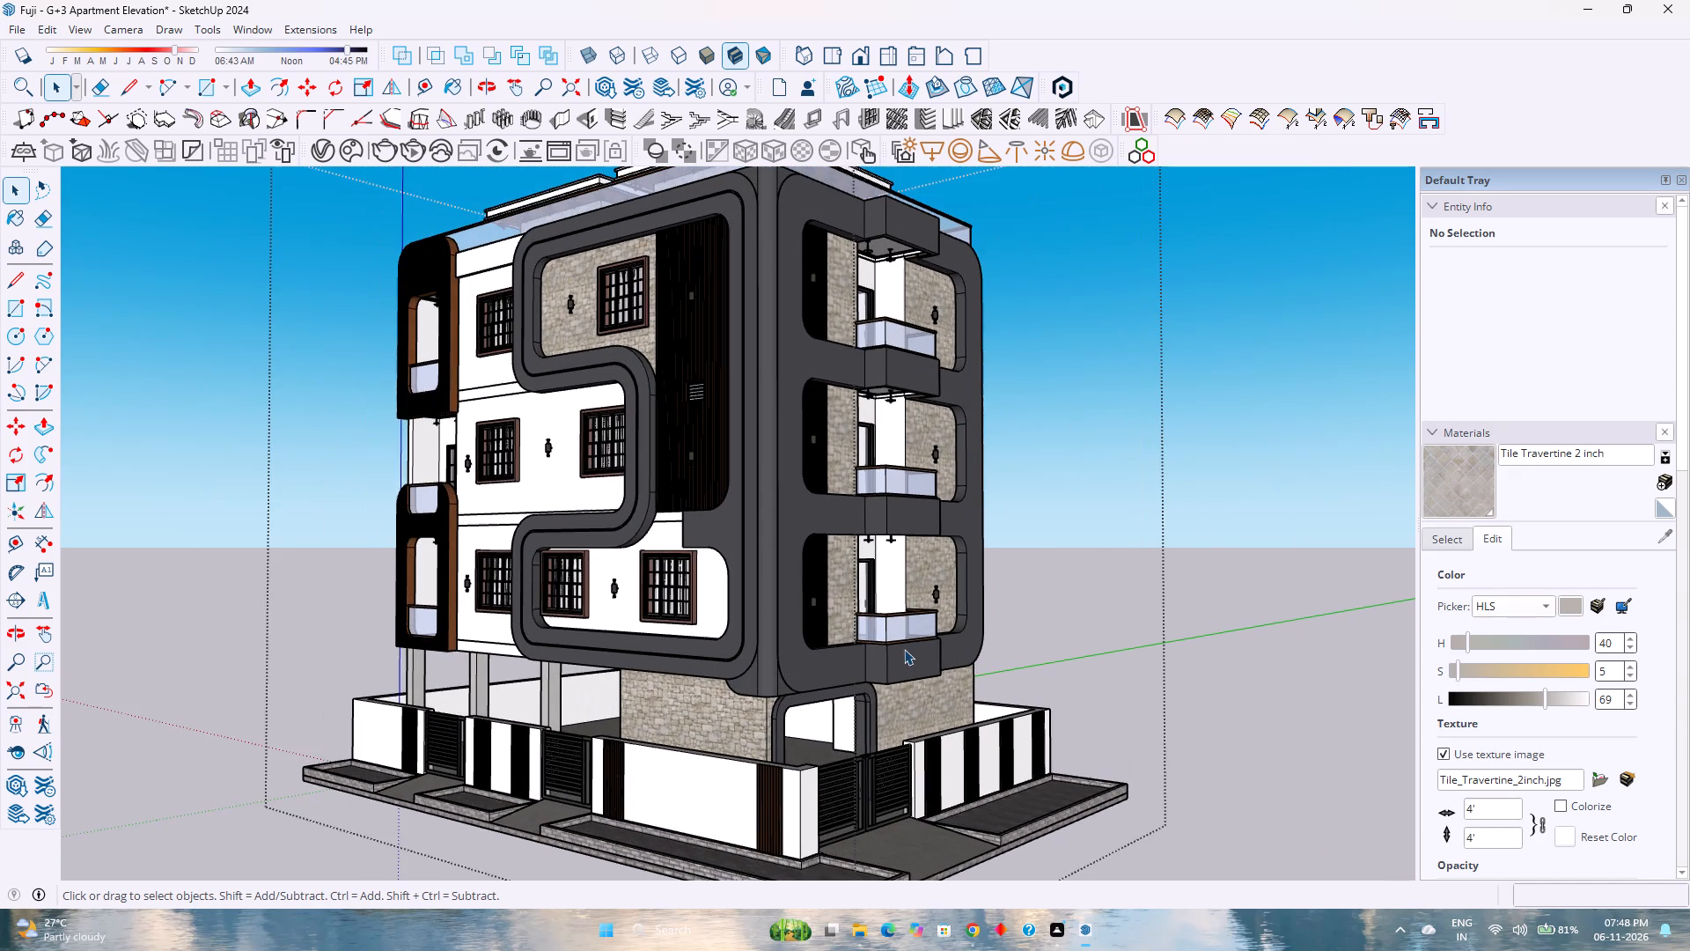
pyautogui.scroll(-1, 904, 649)
pyautogui.scroll(1, 904, 649)
pyautogui.scroll(-1, 904, 649)
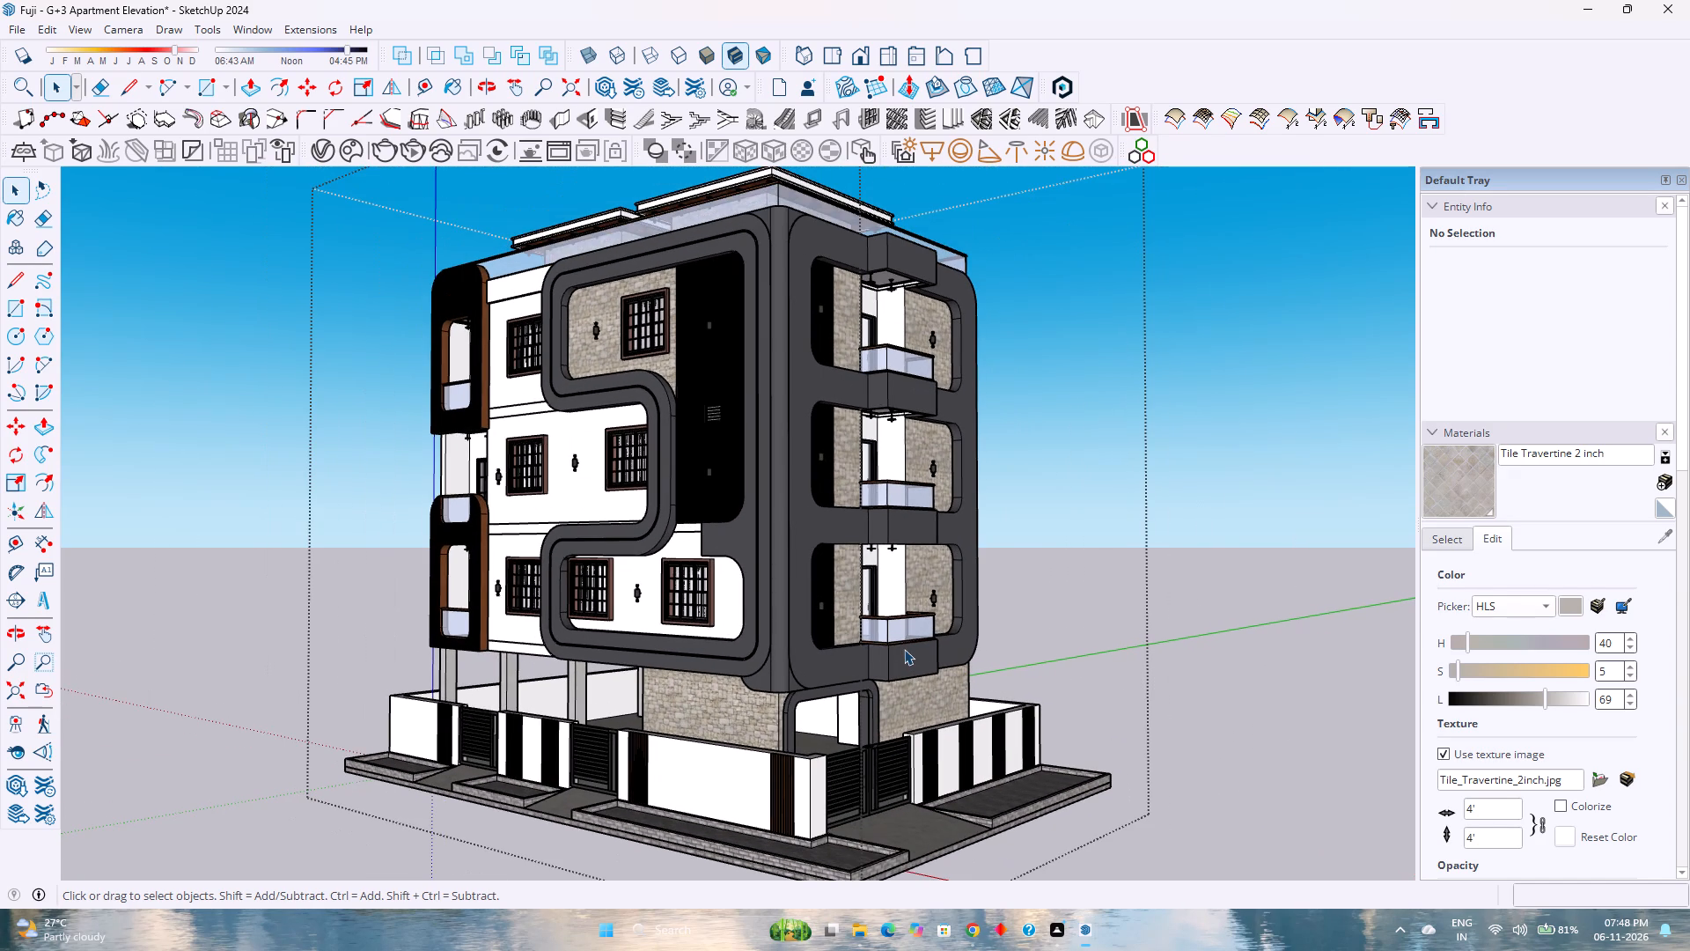
pyautogui.scroll(1, 904, 649)
pyautogui.scroll(-1, 904, 649)
pyautogui.scroll(1, 904, 649)
pyautogui.scroll(-1, 904, 649)
pyautogui.scroll(1, 904, 649)
pyautogui.scroll(-1, 904, 649)
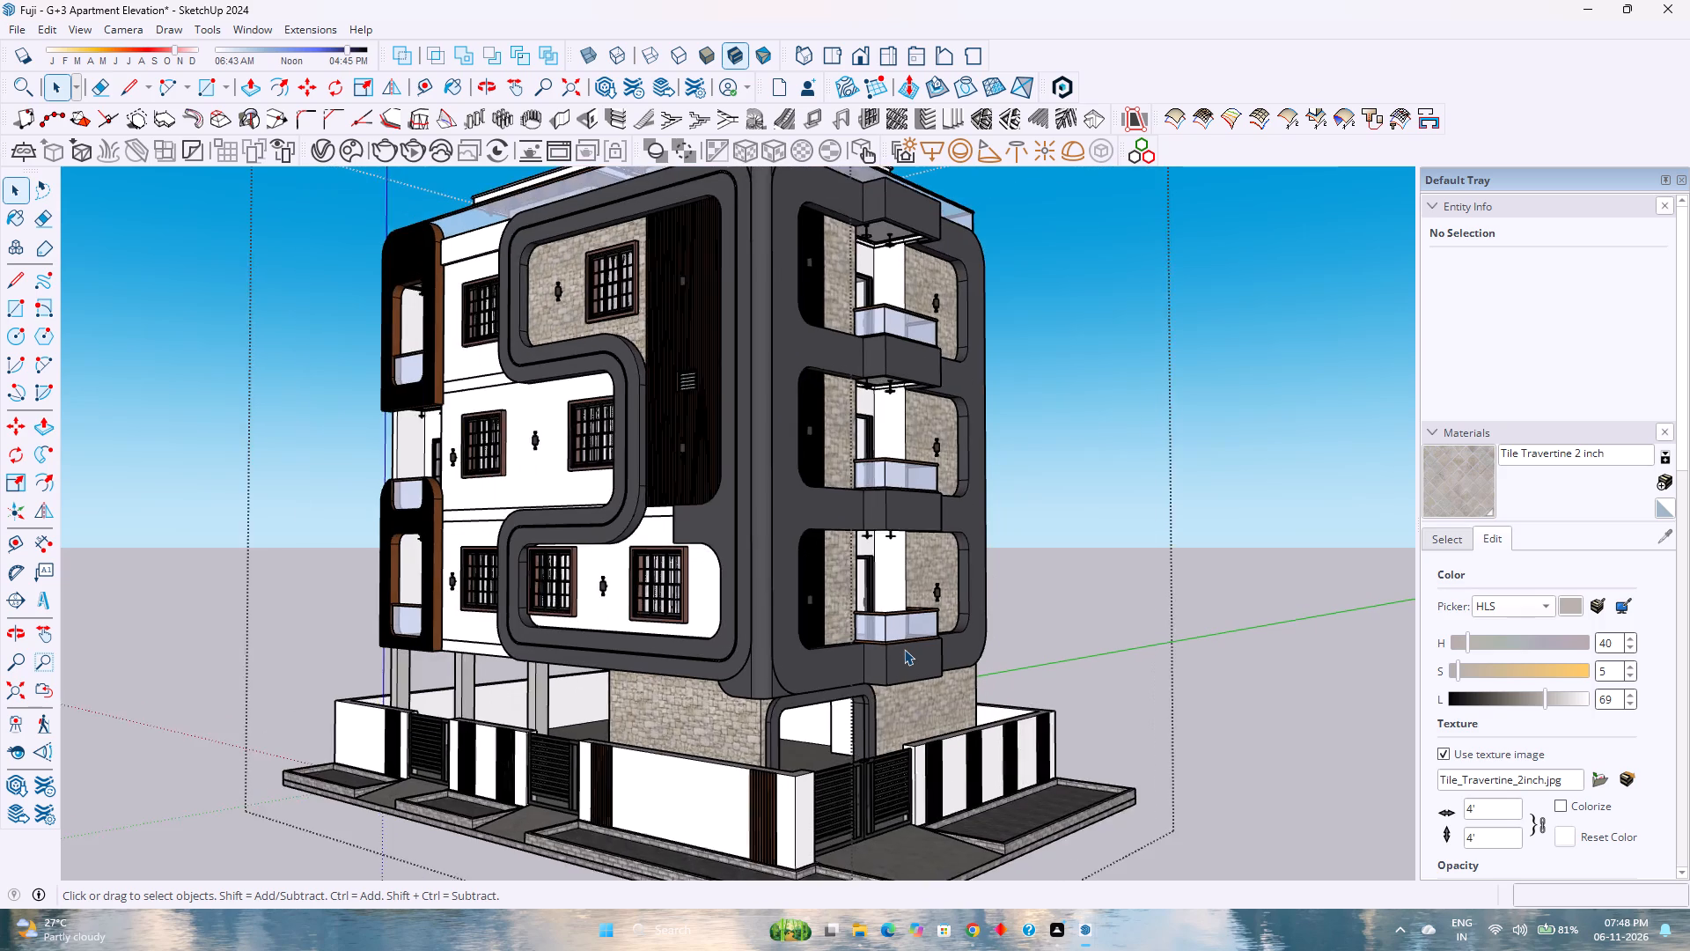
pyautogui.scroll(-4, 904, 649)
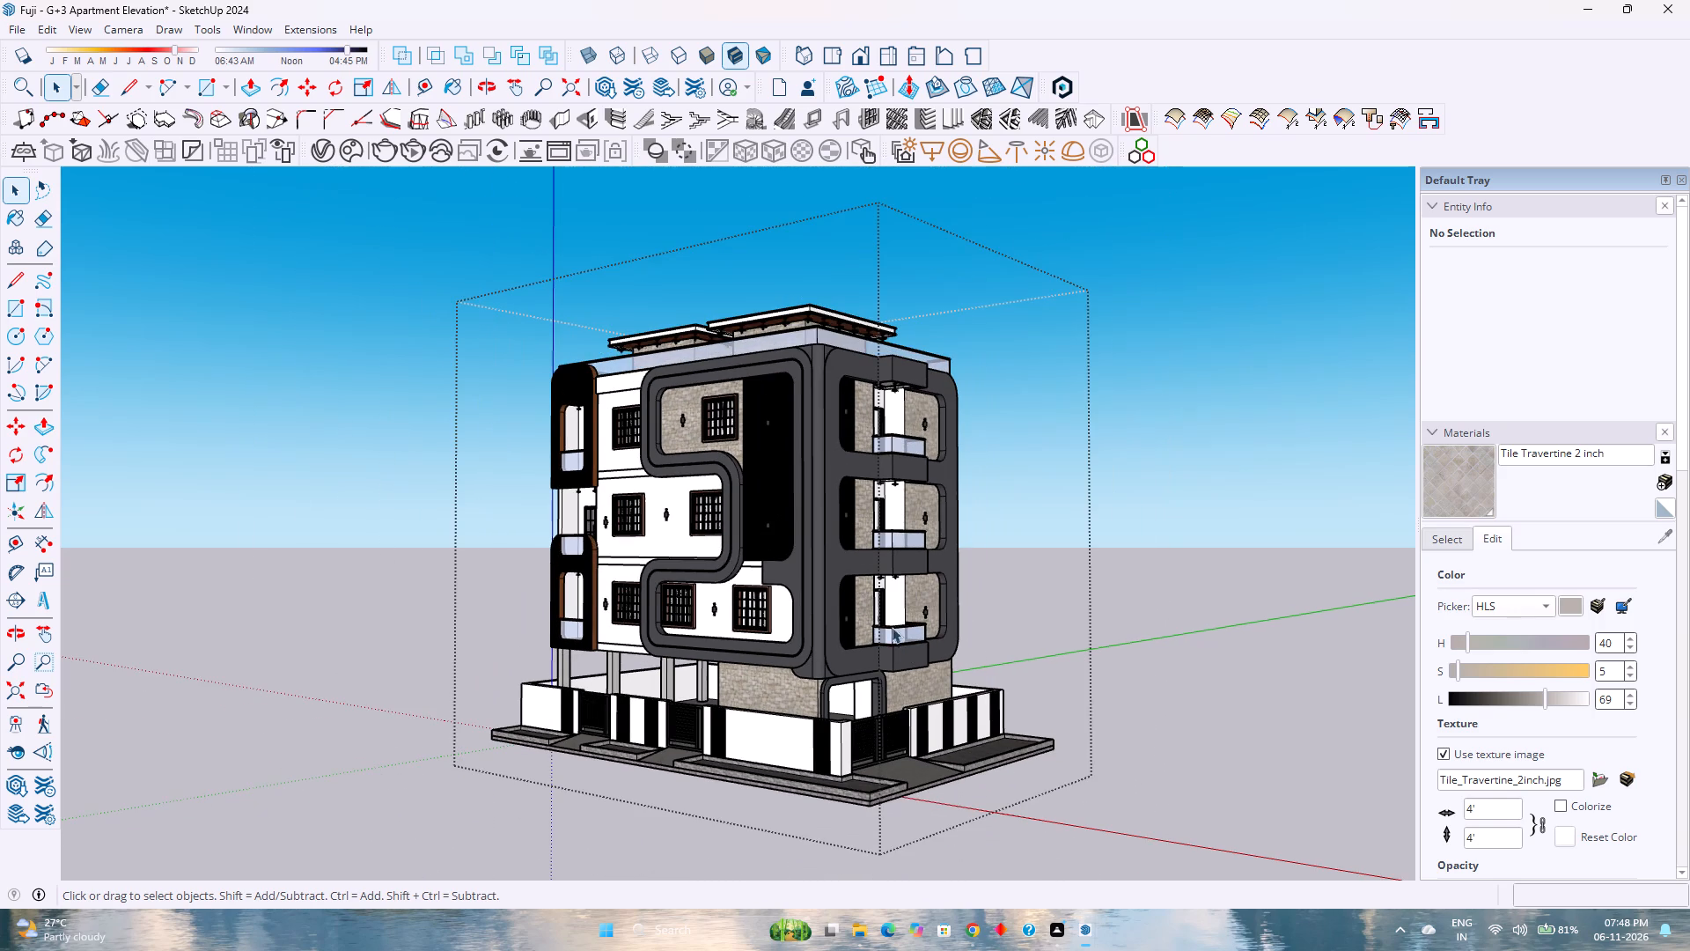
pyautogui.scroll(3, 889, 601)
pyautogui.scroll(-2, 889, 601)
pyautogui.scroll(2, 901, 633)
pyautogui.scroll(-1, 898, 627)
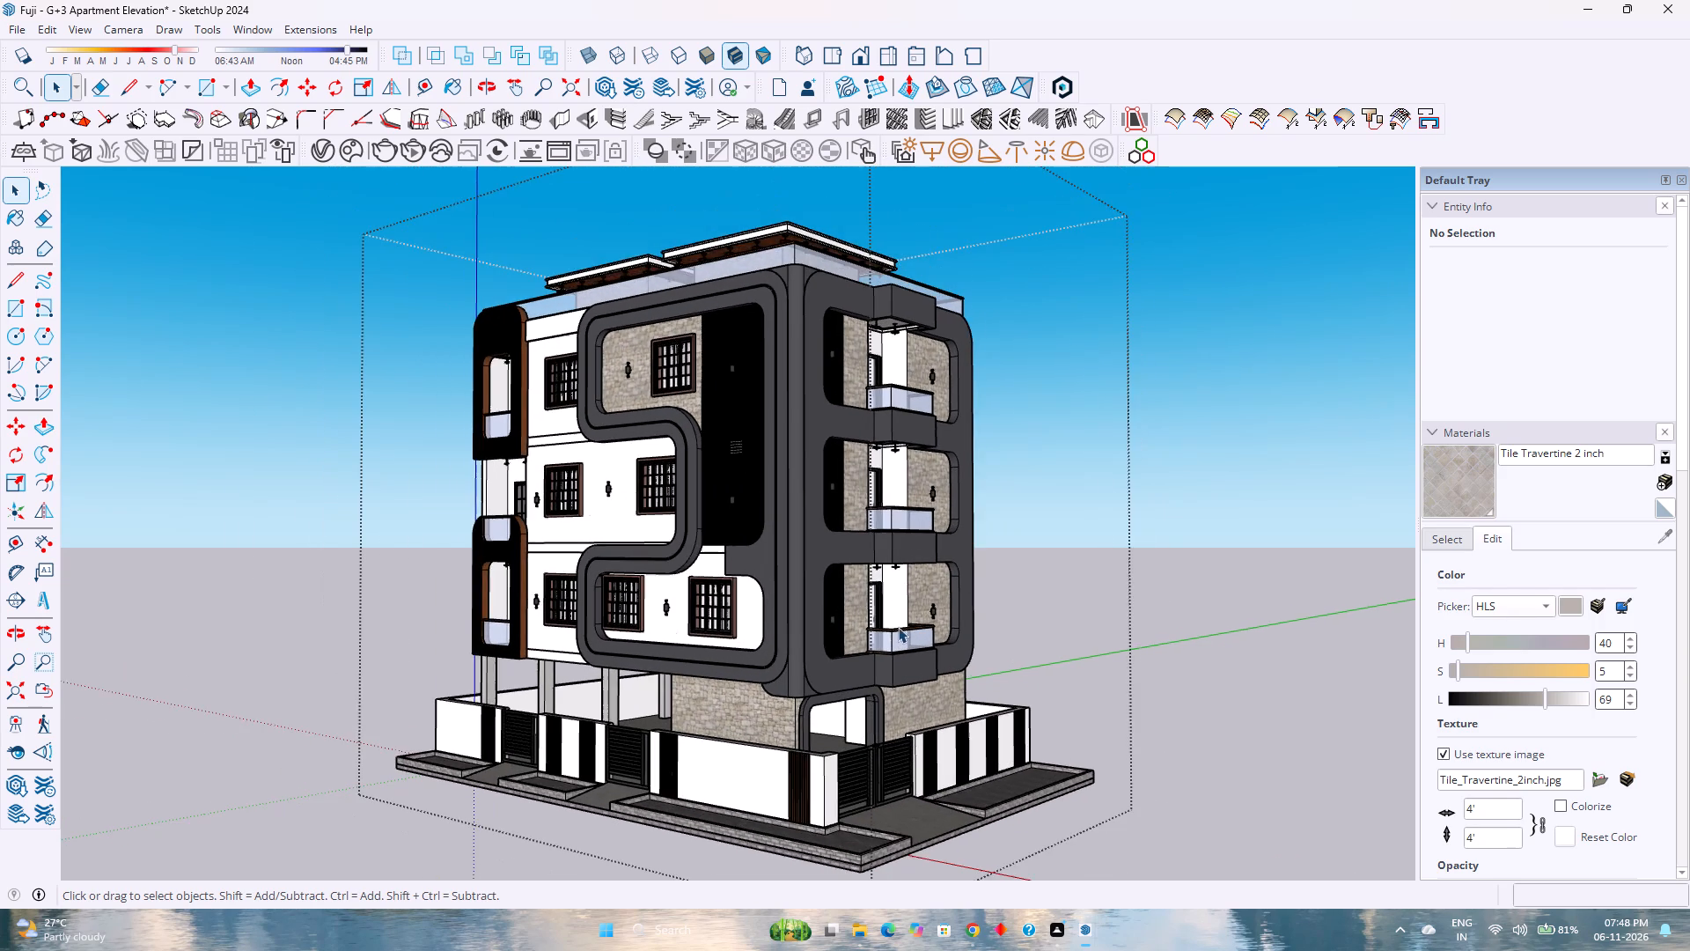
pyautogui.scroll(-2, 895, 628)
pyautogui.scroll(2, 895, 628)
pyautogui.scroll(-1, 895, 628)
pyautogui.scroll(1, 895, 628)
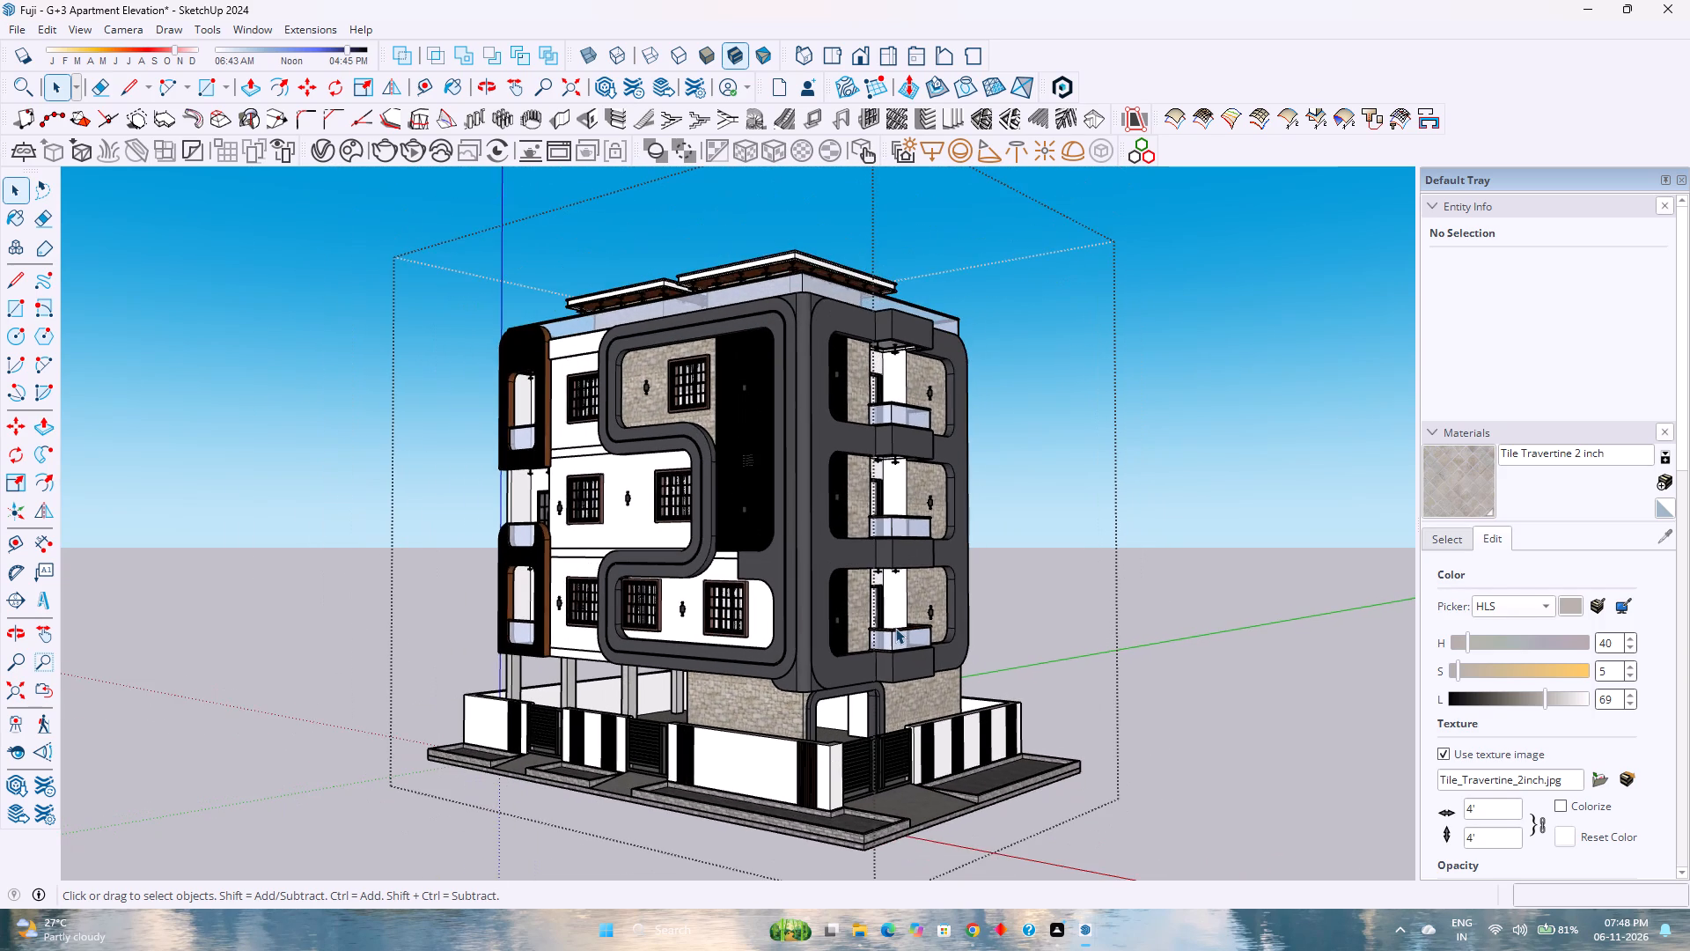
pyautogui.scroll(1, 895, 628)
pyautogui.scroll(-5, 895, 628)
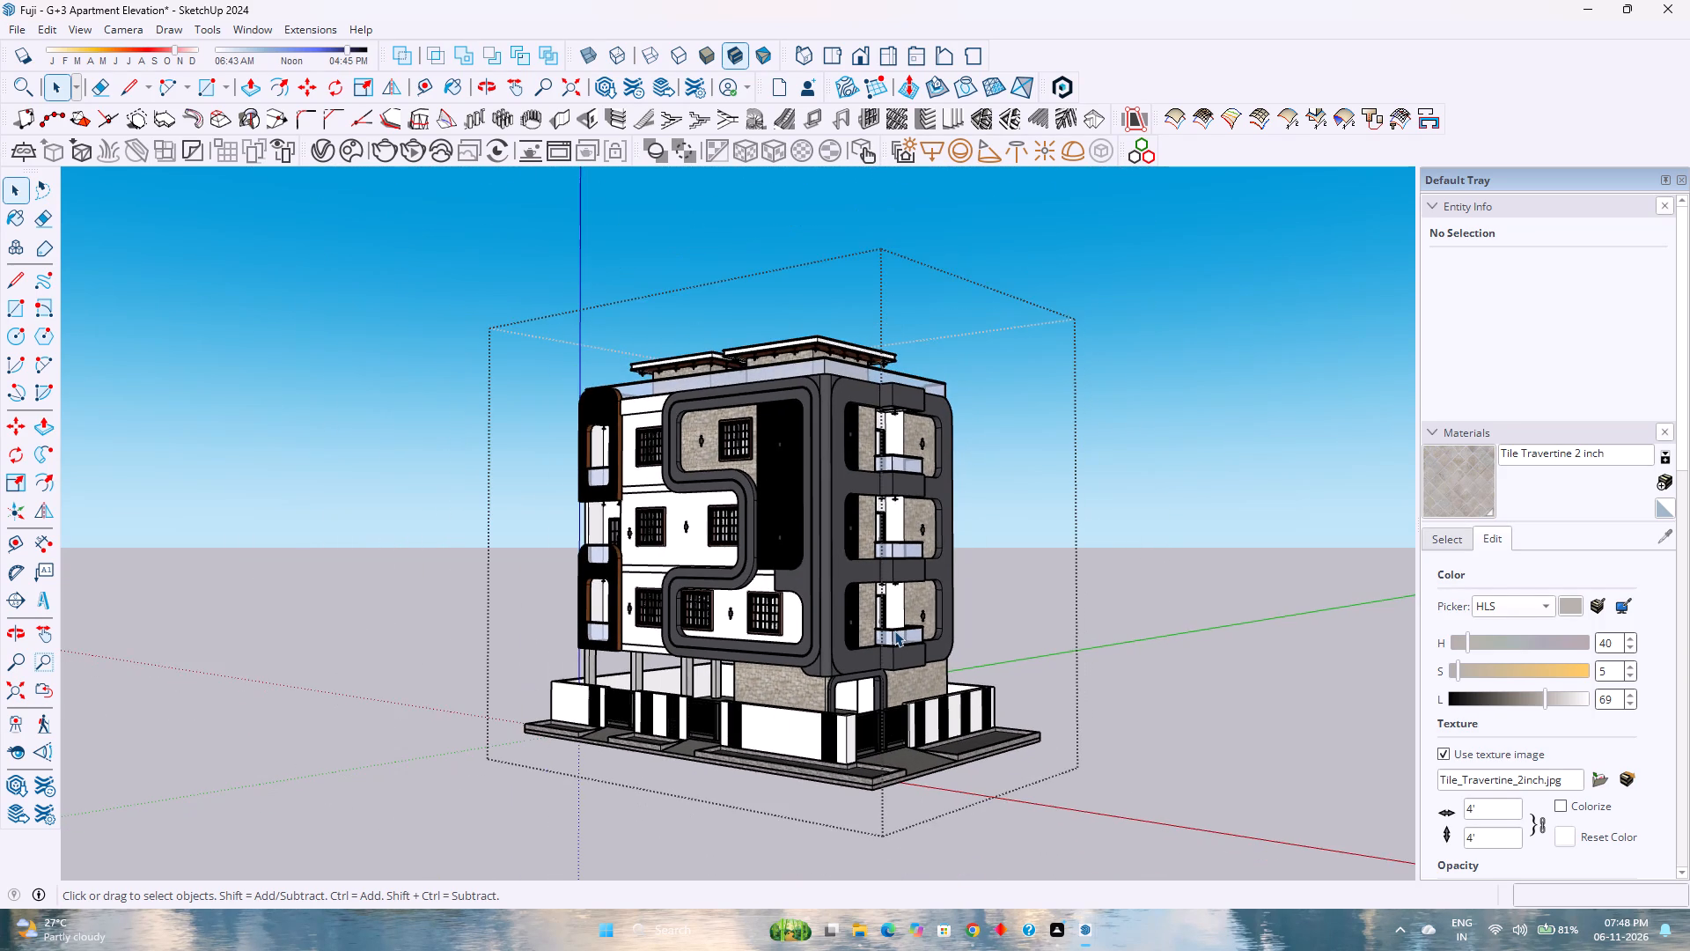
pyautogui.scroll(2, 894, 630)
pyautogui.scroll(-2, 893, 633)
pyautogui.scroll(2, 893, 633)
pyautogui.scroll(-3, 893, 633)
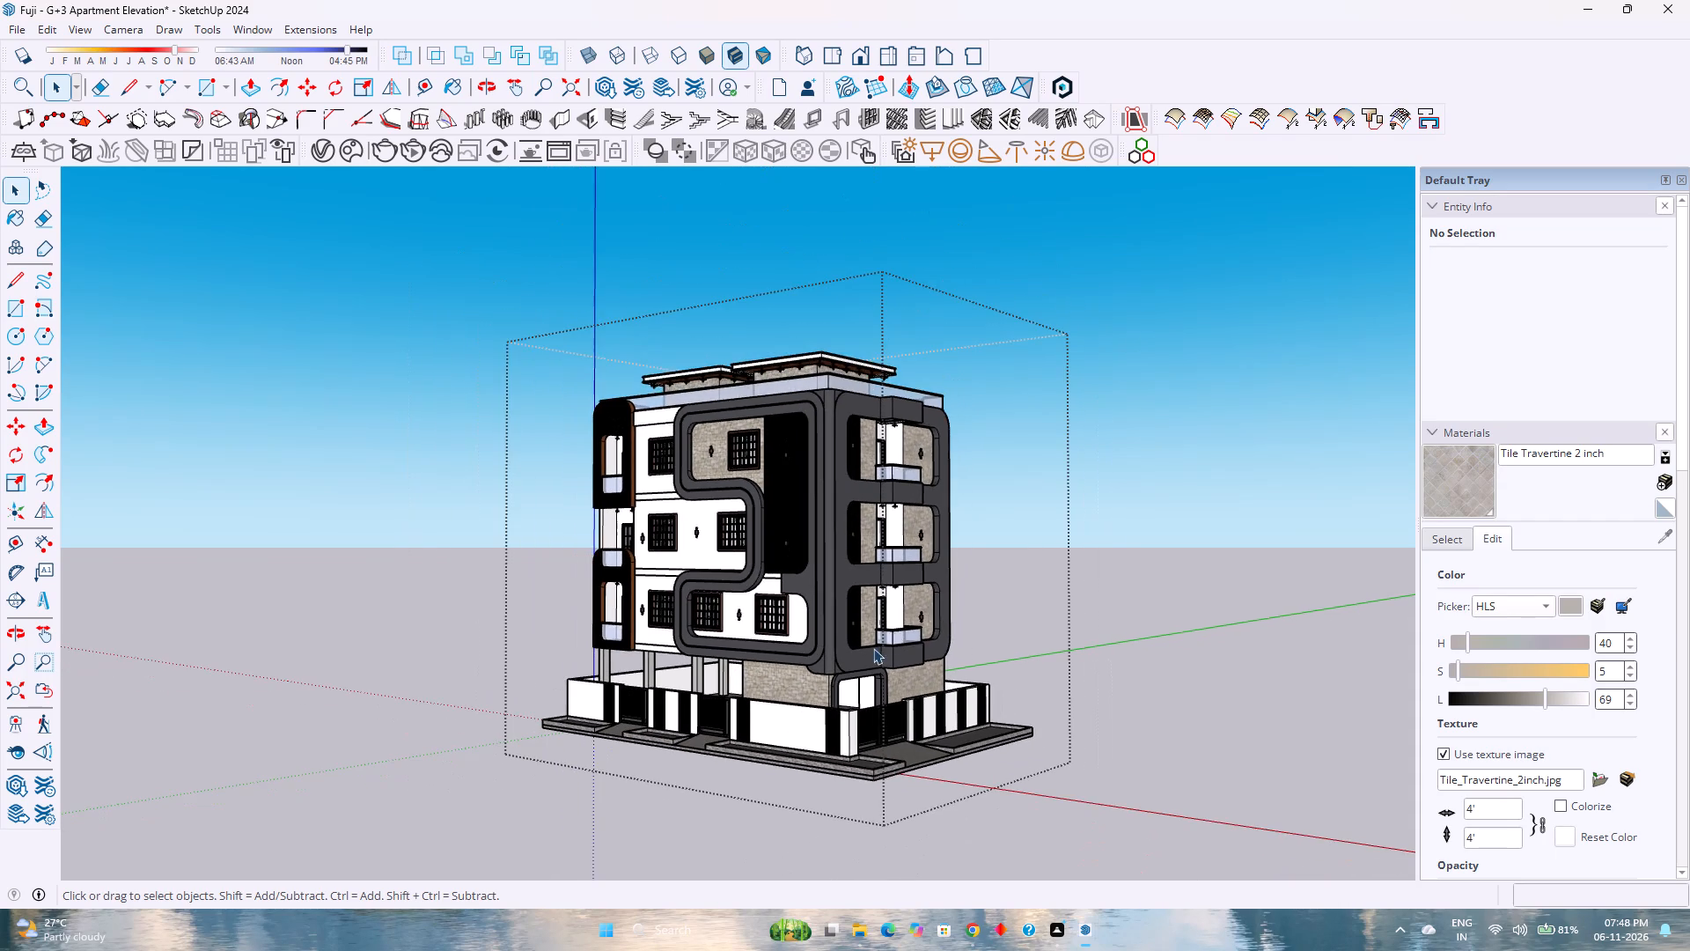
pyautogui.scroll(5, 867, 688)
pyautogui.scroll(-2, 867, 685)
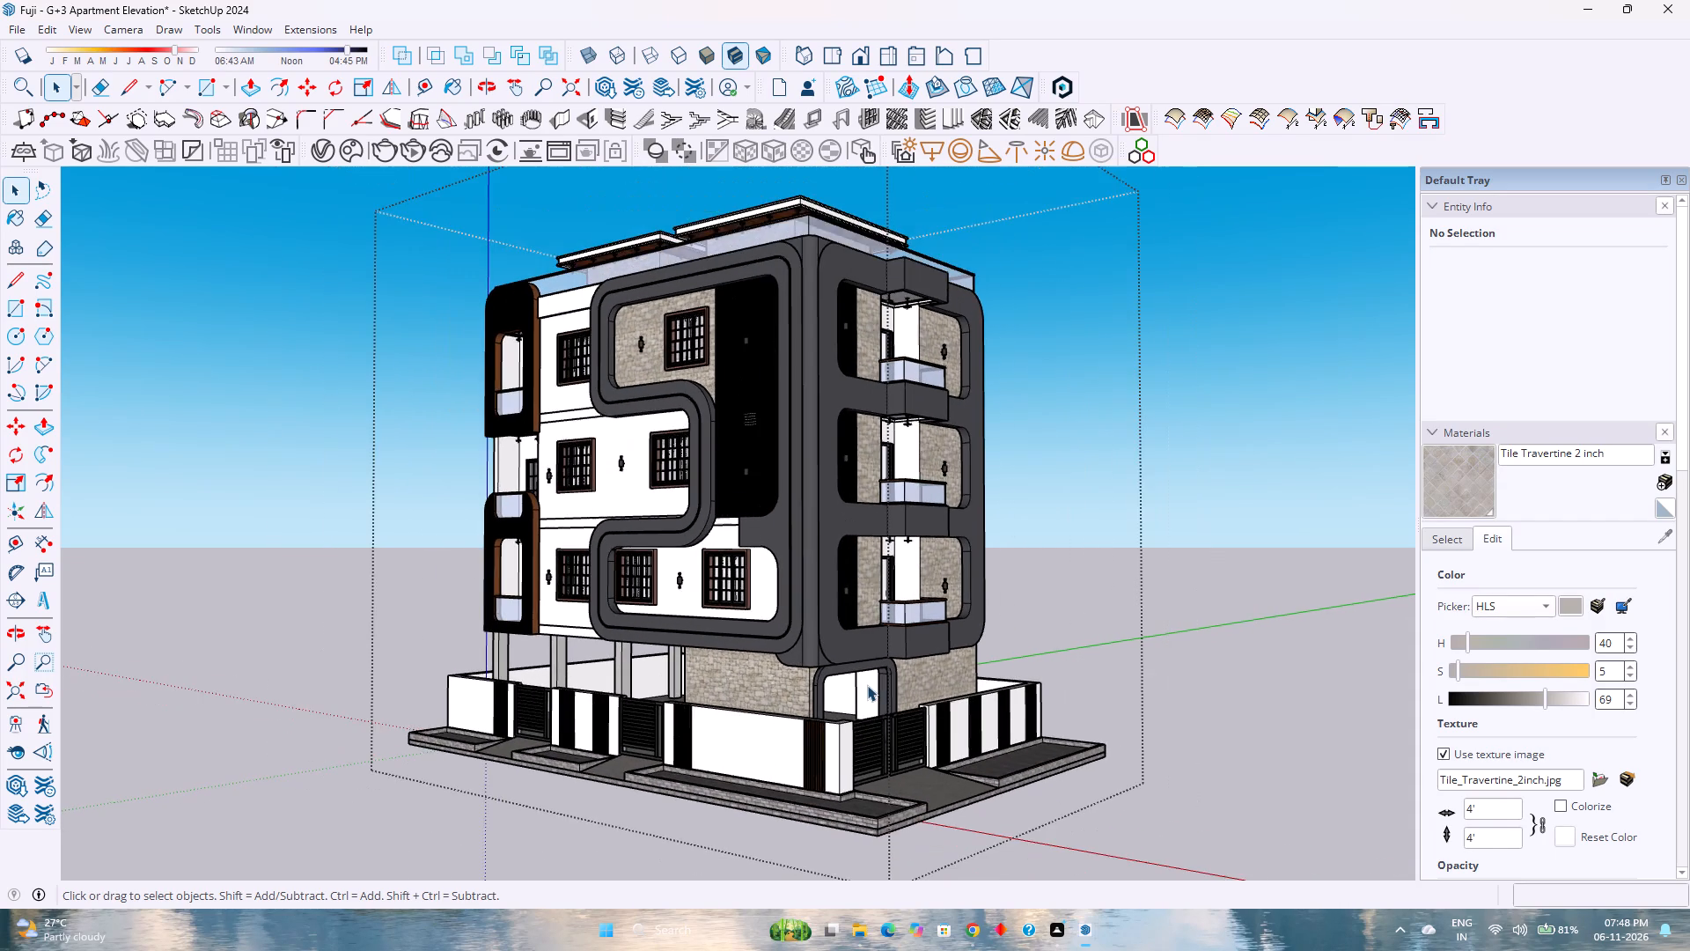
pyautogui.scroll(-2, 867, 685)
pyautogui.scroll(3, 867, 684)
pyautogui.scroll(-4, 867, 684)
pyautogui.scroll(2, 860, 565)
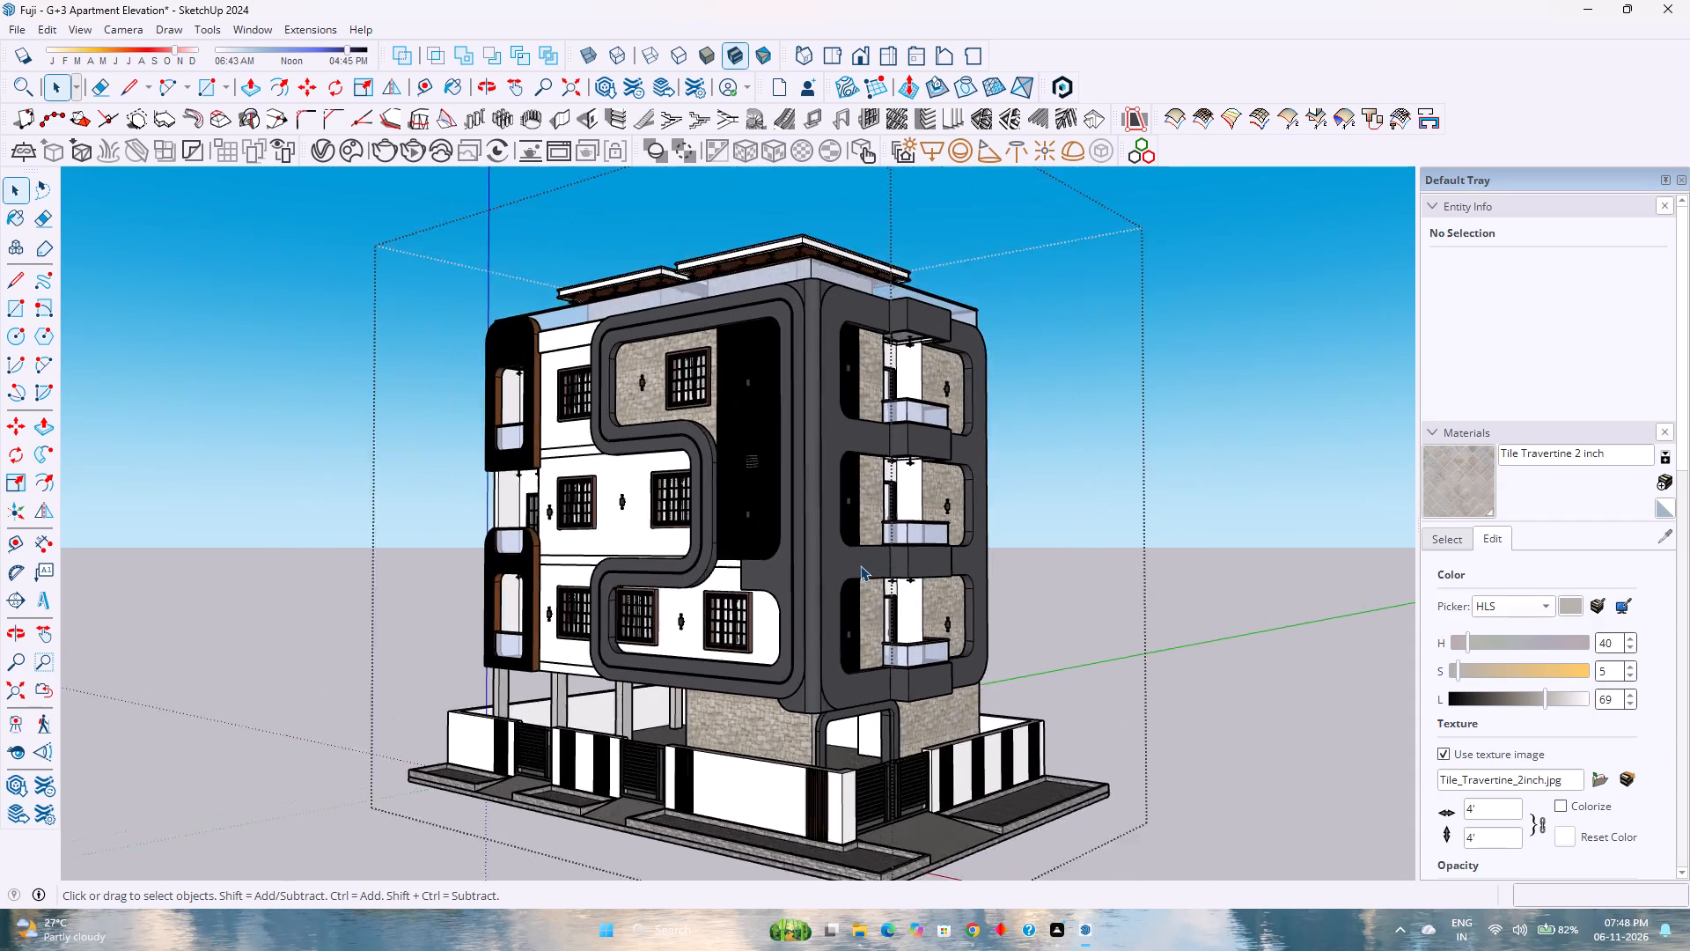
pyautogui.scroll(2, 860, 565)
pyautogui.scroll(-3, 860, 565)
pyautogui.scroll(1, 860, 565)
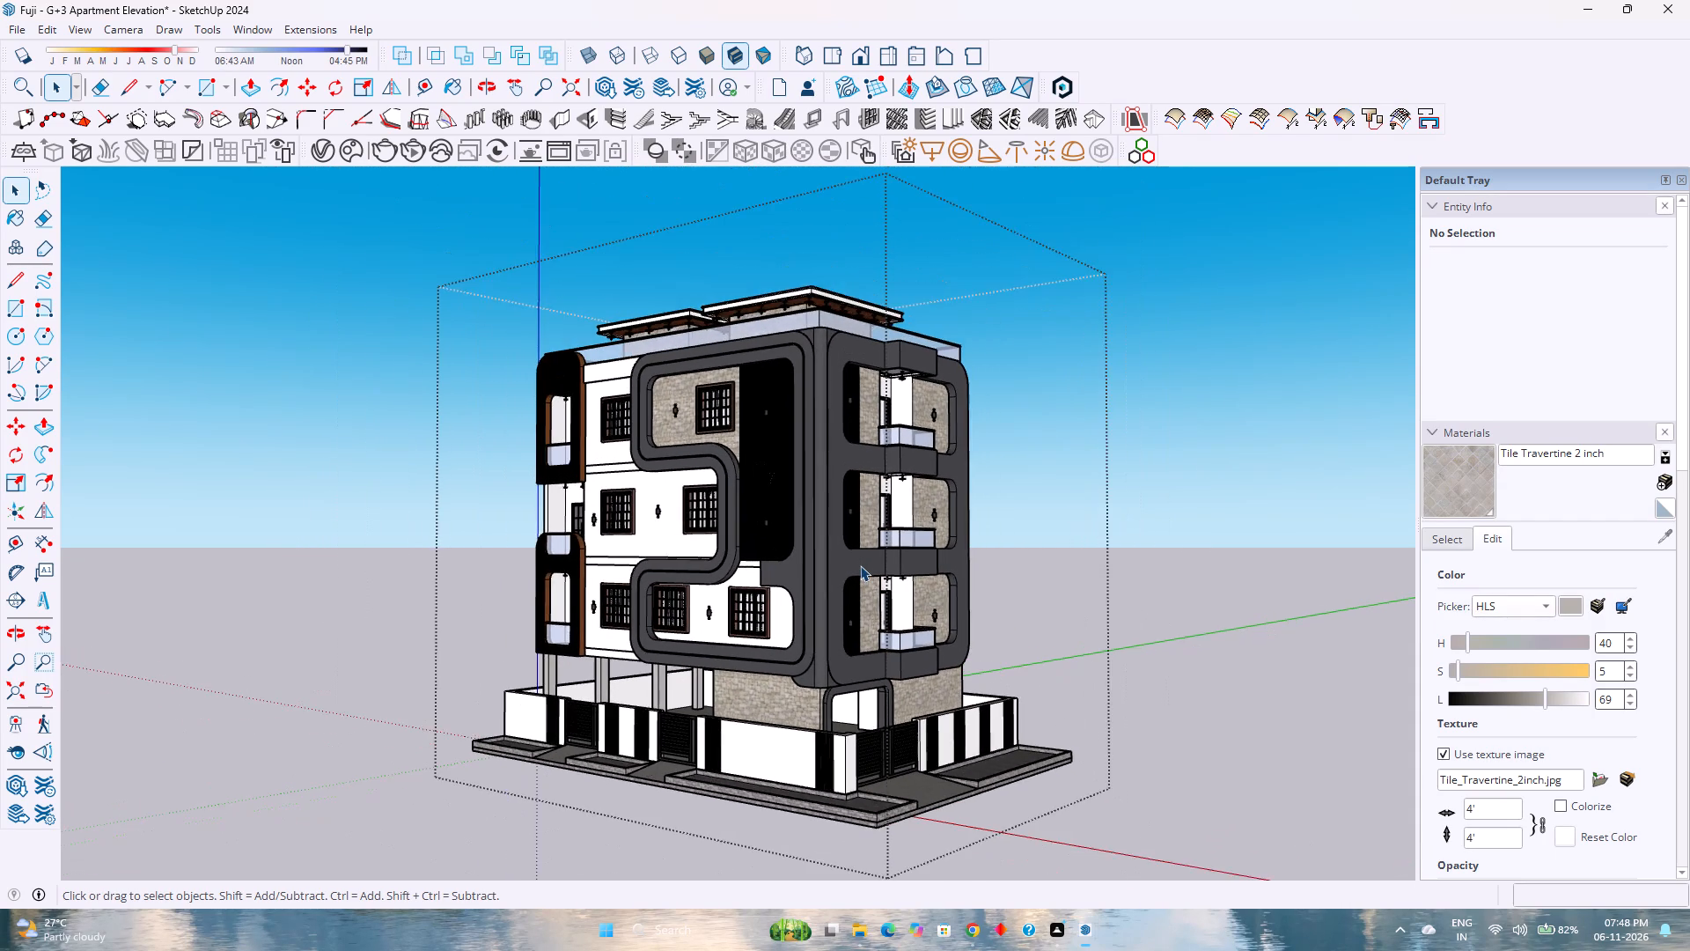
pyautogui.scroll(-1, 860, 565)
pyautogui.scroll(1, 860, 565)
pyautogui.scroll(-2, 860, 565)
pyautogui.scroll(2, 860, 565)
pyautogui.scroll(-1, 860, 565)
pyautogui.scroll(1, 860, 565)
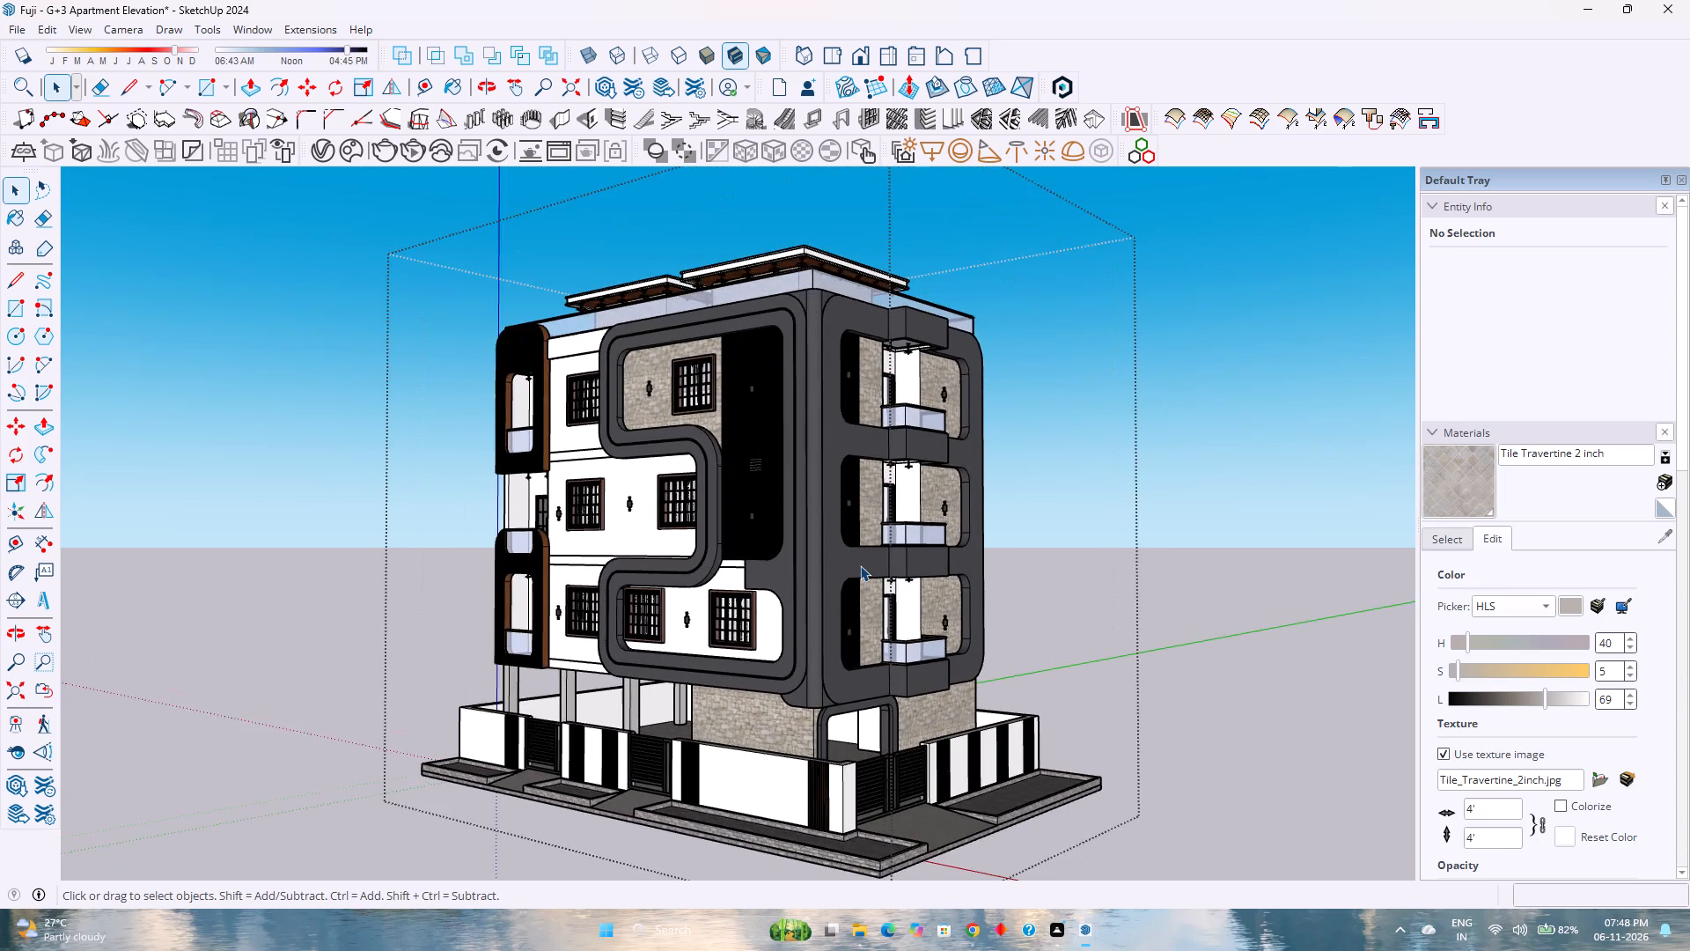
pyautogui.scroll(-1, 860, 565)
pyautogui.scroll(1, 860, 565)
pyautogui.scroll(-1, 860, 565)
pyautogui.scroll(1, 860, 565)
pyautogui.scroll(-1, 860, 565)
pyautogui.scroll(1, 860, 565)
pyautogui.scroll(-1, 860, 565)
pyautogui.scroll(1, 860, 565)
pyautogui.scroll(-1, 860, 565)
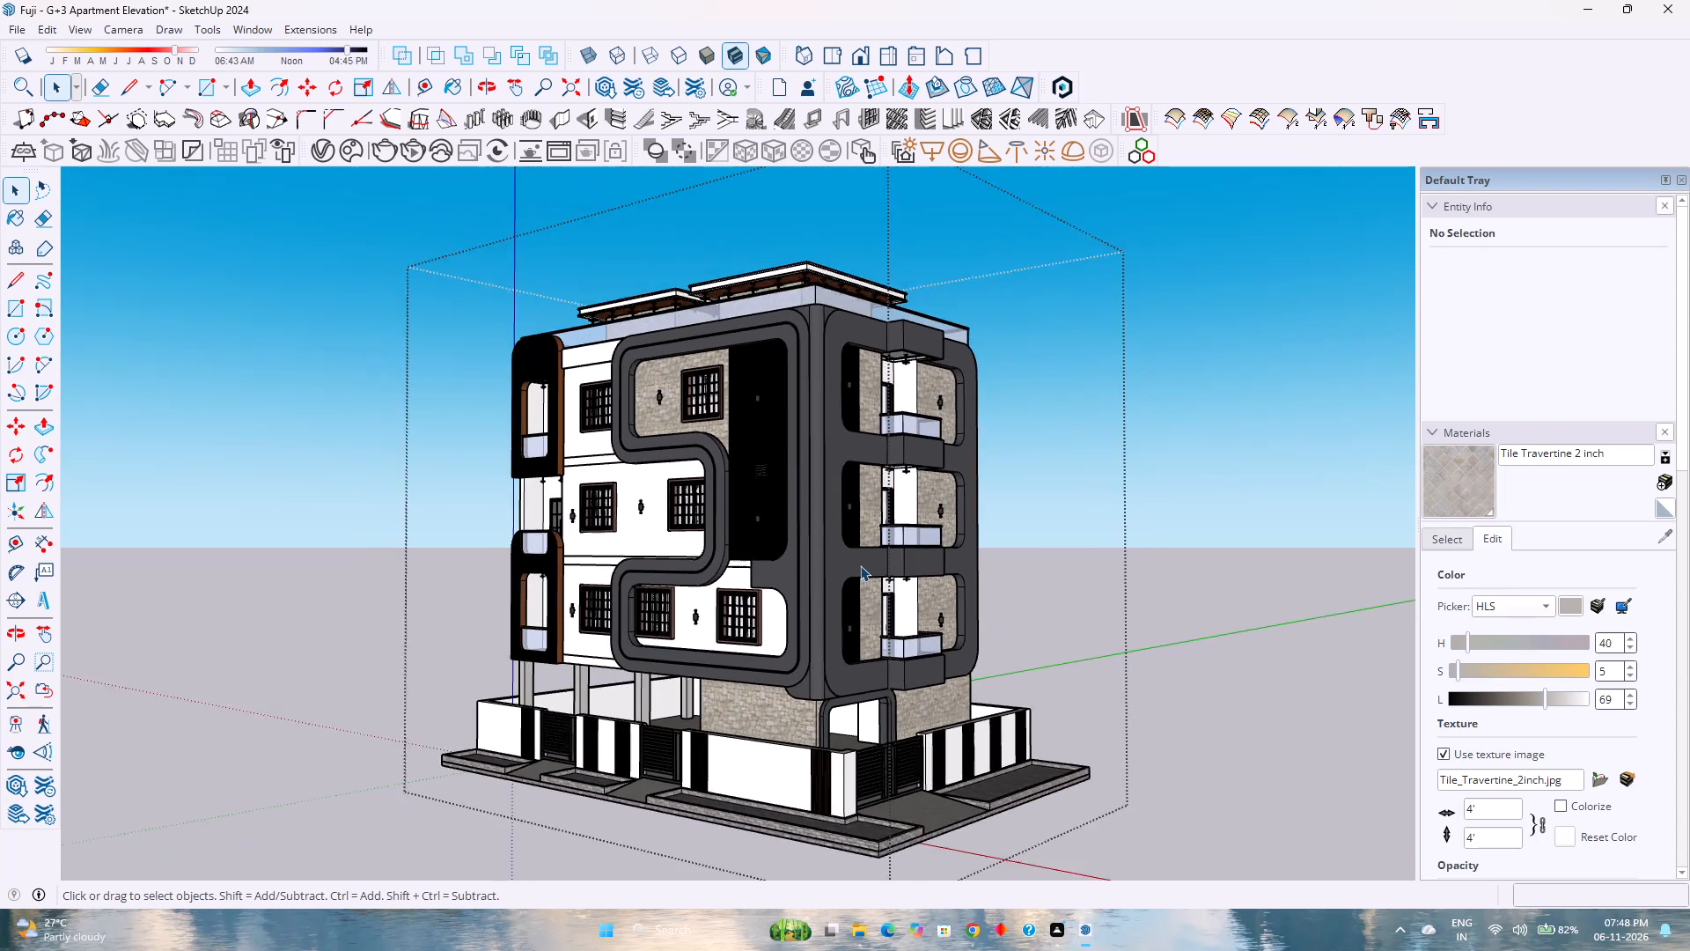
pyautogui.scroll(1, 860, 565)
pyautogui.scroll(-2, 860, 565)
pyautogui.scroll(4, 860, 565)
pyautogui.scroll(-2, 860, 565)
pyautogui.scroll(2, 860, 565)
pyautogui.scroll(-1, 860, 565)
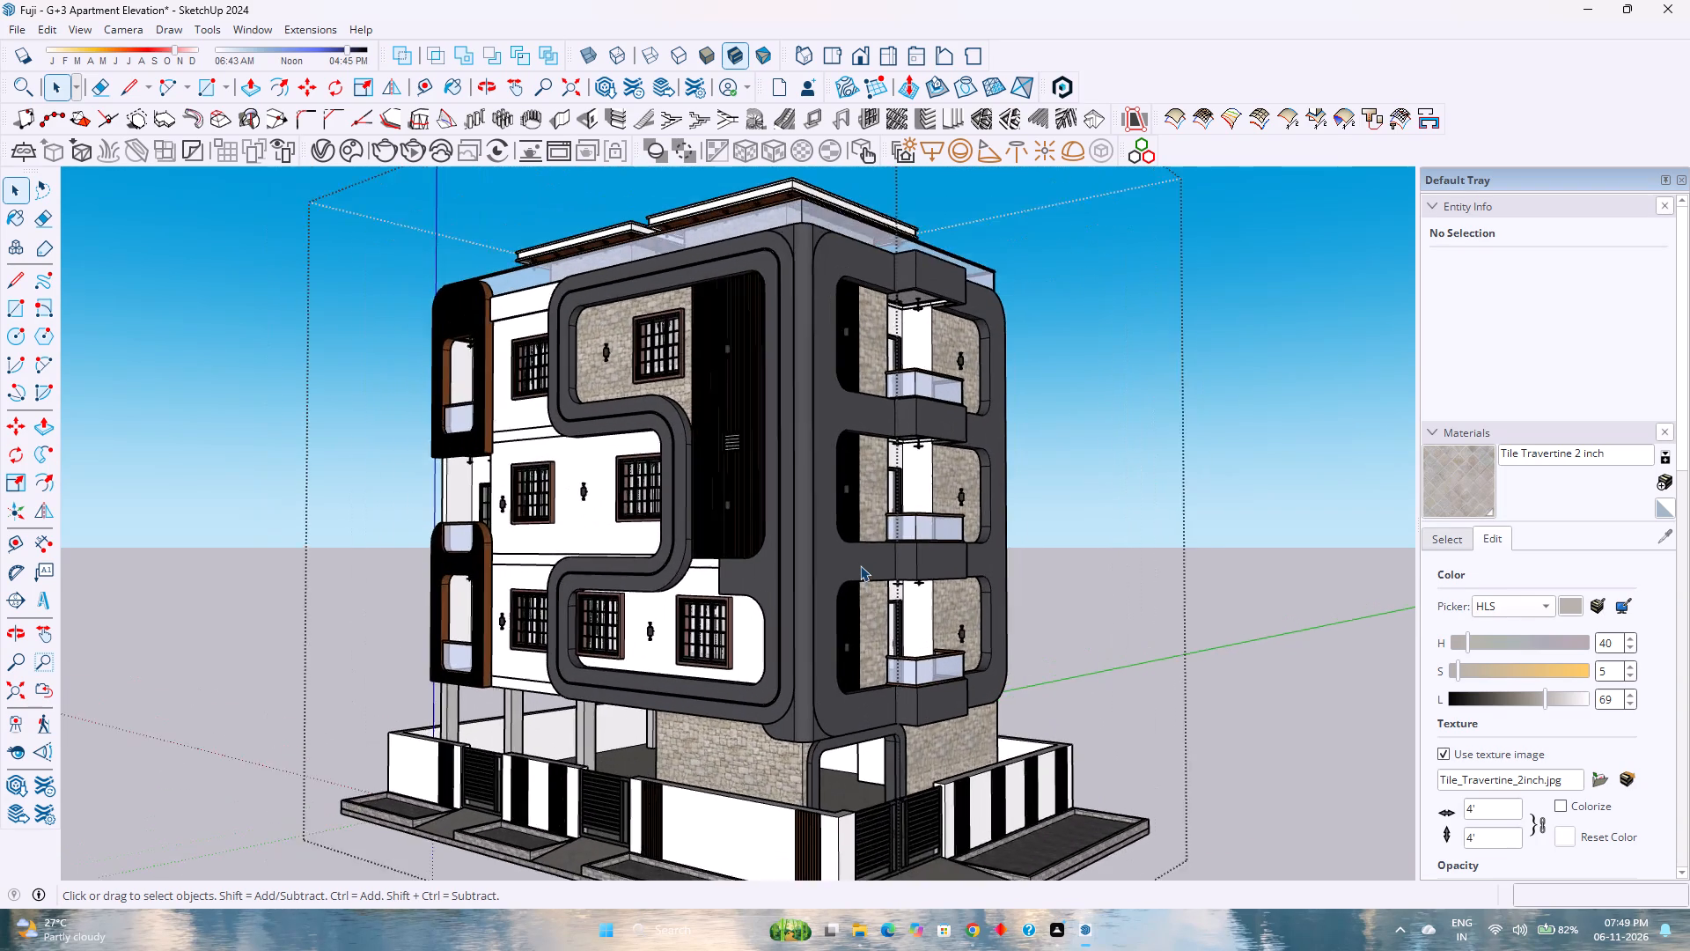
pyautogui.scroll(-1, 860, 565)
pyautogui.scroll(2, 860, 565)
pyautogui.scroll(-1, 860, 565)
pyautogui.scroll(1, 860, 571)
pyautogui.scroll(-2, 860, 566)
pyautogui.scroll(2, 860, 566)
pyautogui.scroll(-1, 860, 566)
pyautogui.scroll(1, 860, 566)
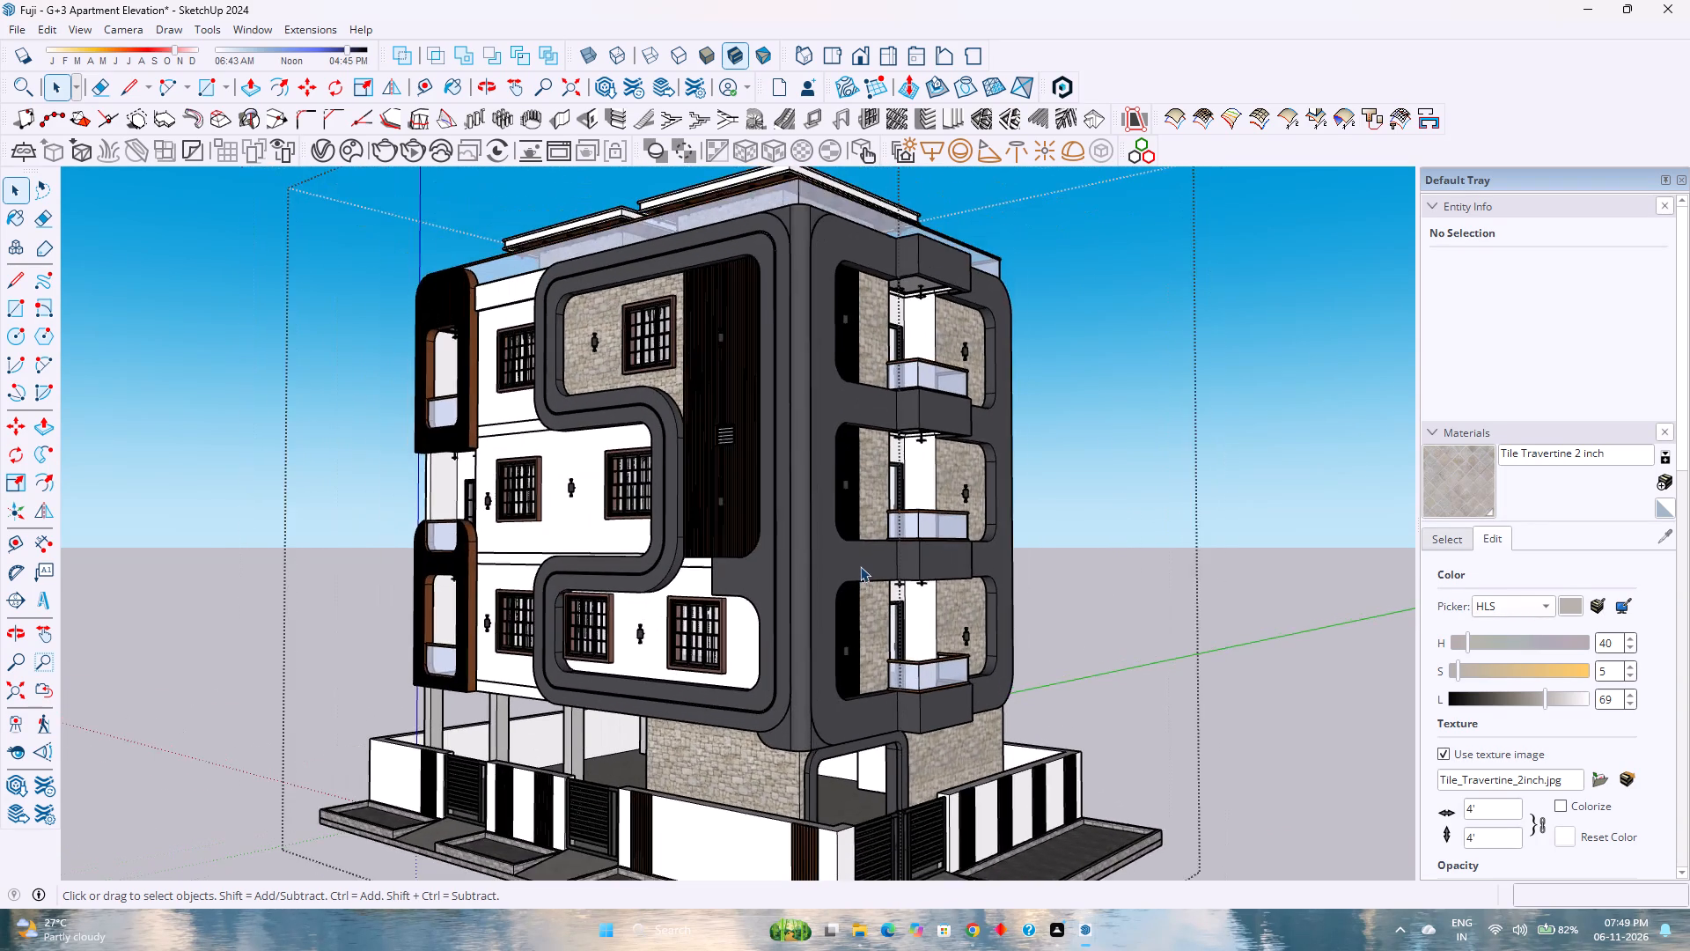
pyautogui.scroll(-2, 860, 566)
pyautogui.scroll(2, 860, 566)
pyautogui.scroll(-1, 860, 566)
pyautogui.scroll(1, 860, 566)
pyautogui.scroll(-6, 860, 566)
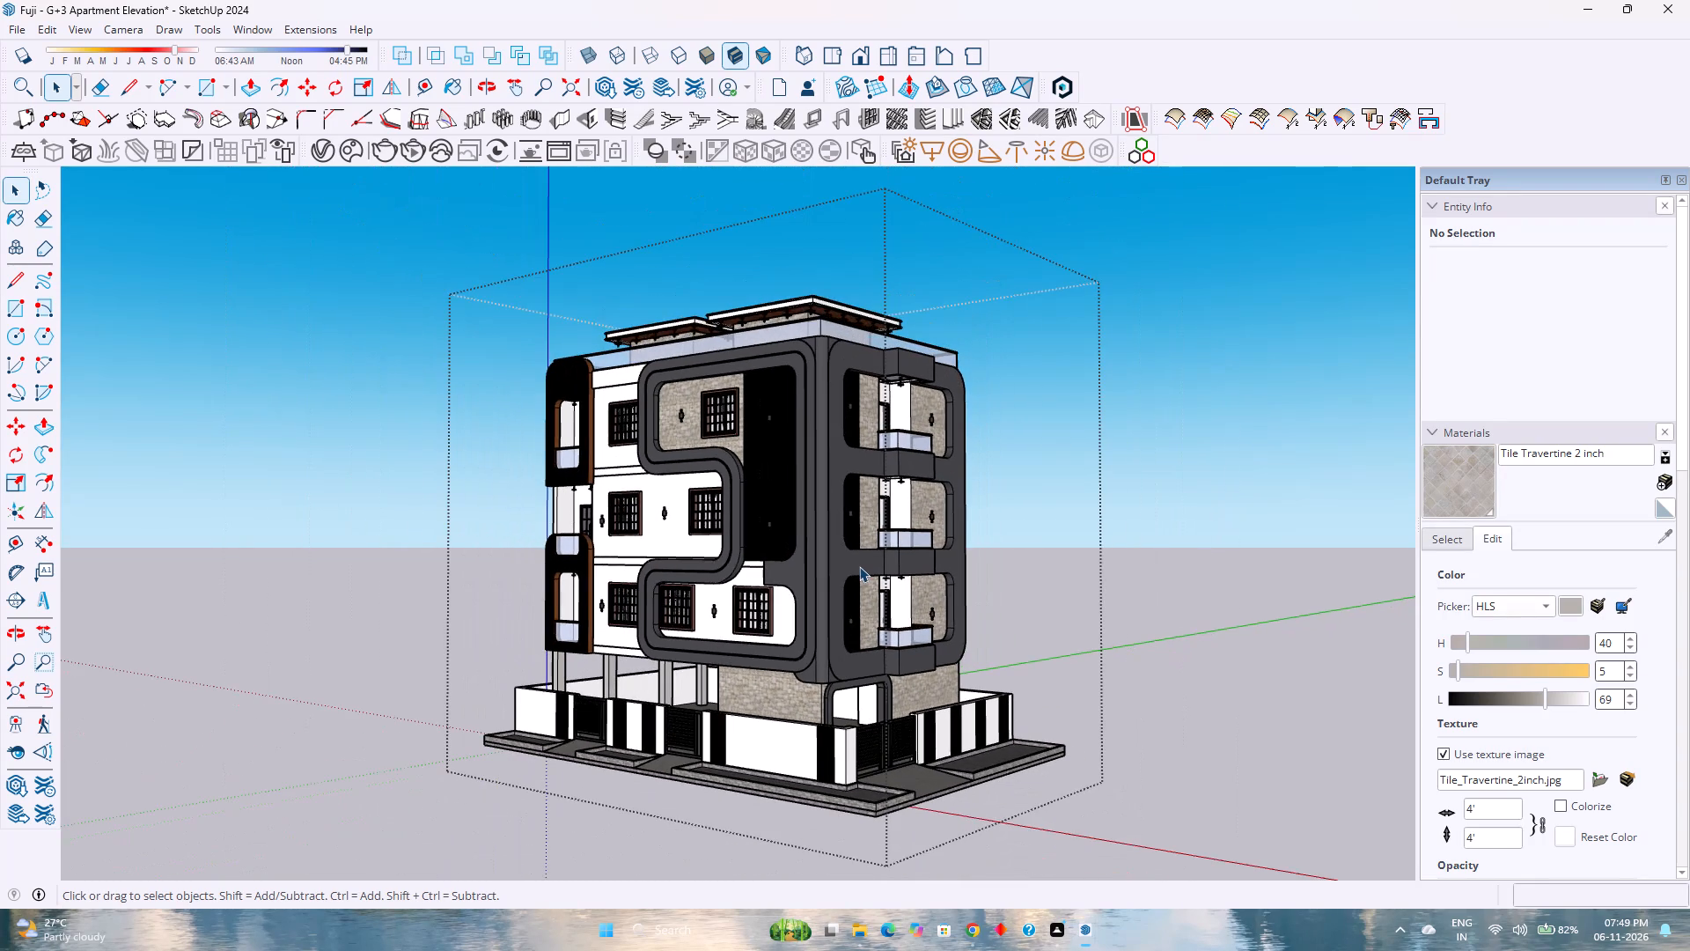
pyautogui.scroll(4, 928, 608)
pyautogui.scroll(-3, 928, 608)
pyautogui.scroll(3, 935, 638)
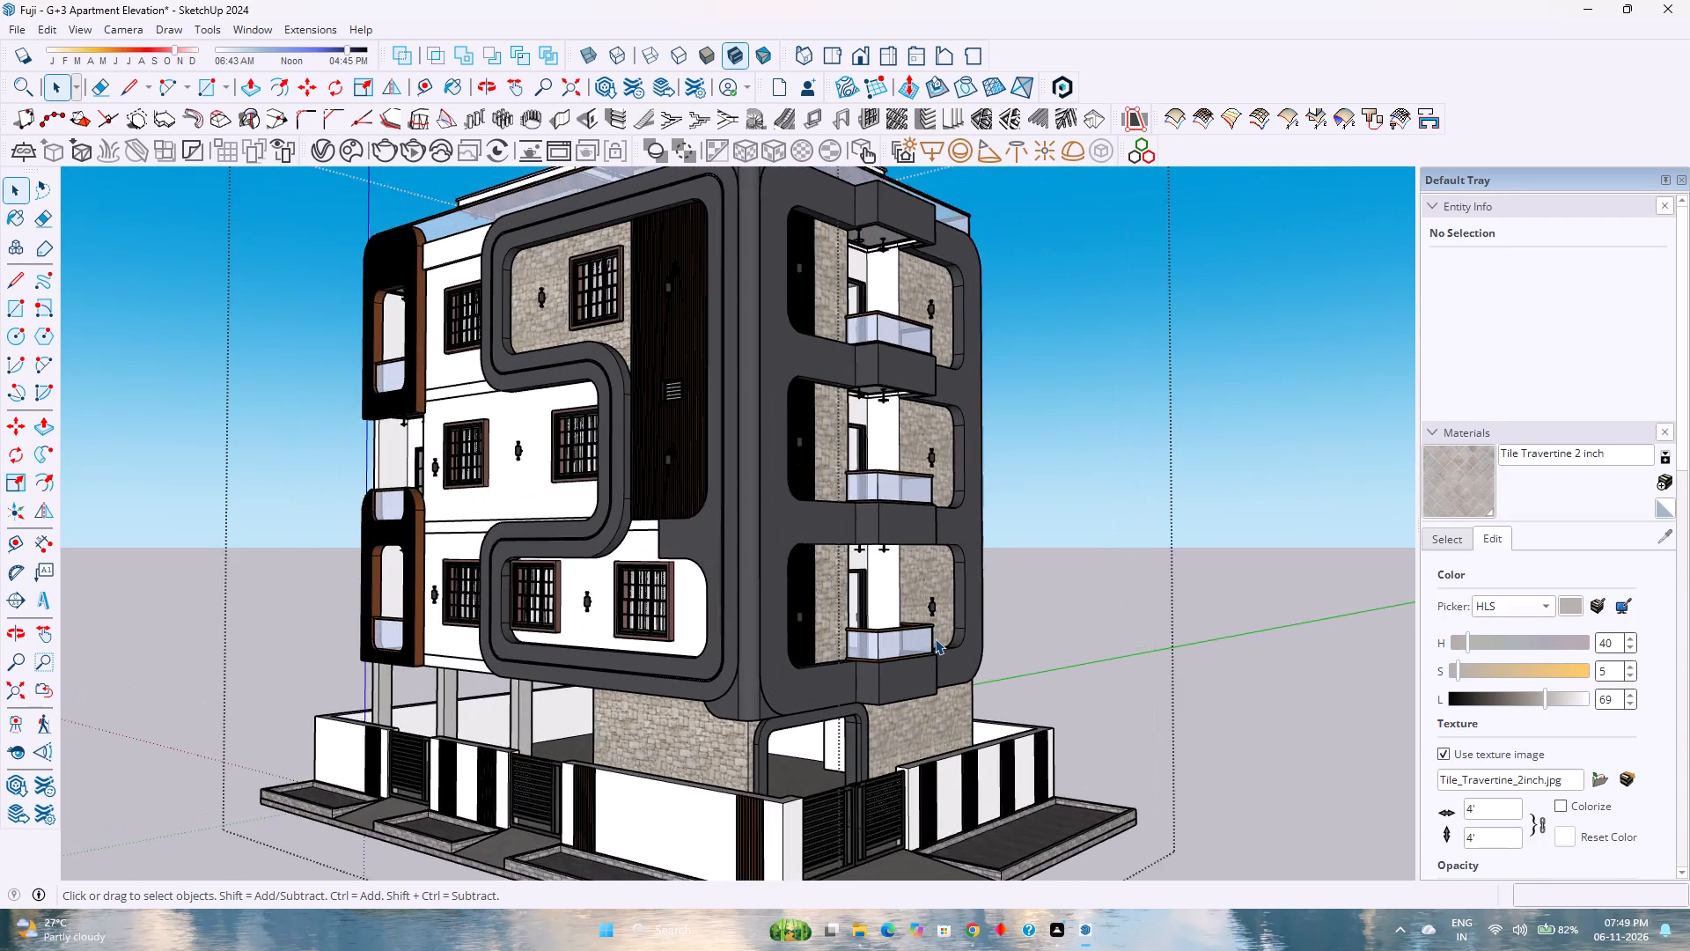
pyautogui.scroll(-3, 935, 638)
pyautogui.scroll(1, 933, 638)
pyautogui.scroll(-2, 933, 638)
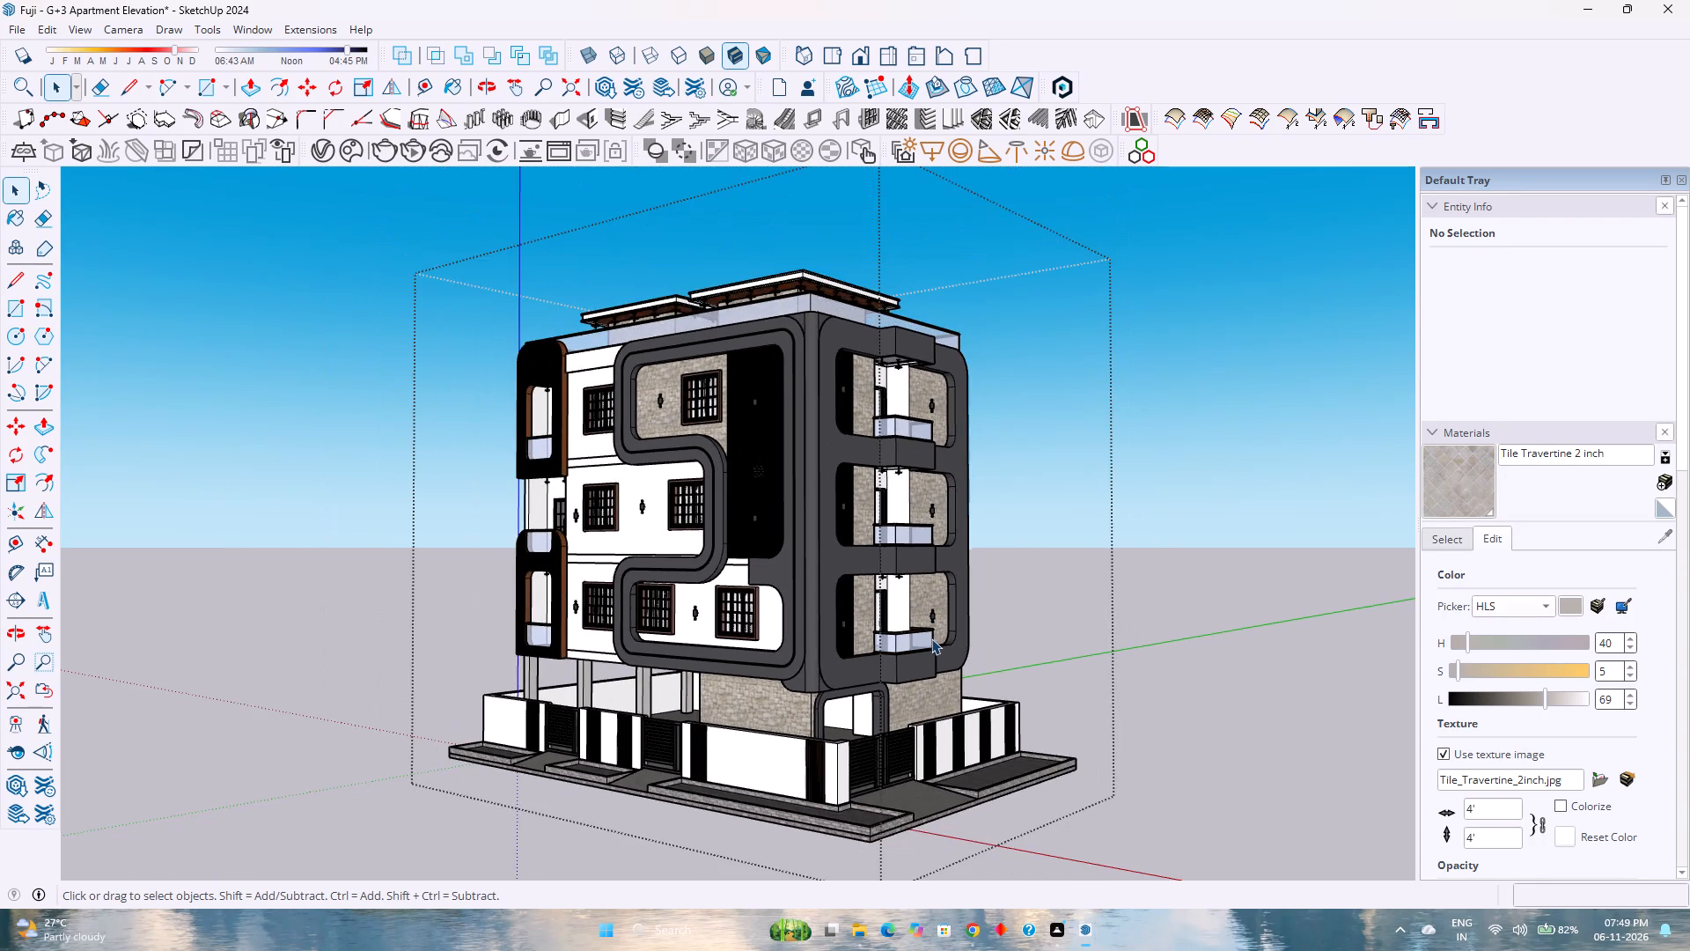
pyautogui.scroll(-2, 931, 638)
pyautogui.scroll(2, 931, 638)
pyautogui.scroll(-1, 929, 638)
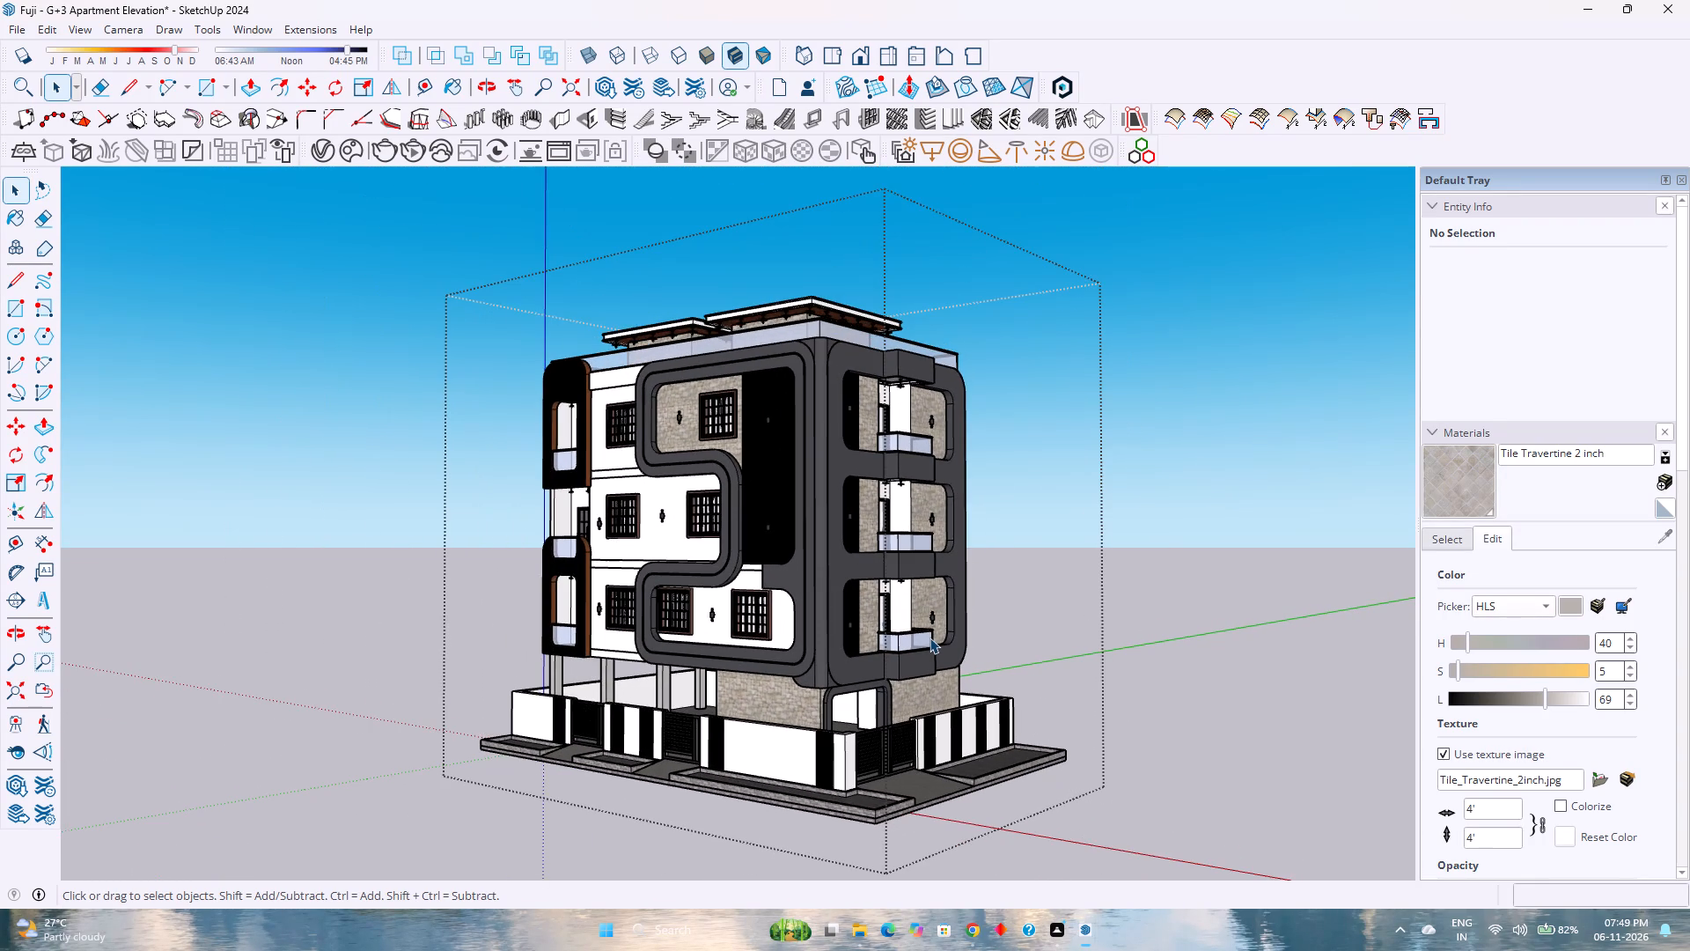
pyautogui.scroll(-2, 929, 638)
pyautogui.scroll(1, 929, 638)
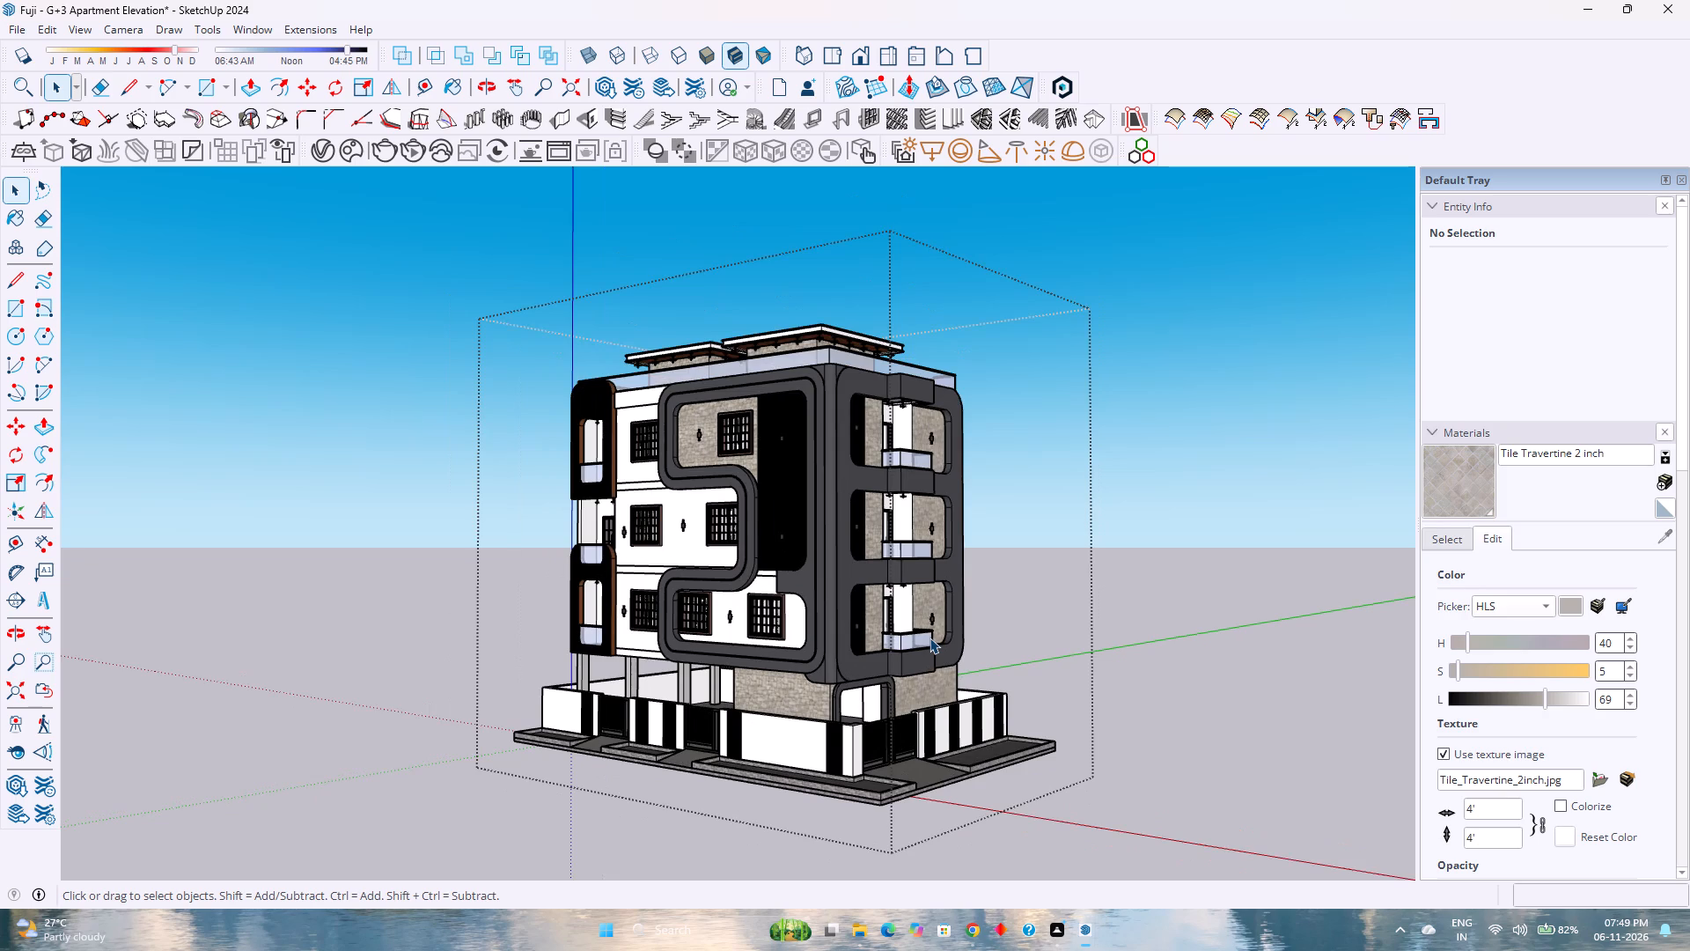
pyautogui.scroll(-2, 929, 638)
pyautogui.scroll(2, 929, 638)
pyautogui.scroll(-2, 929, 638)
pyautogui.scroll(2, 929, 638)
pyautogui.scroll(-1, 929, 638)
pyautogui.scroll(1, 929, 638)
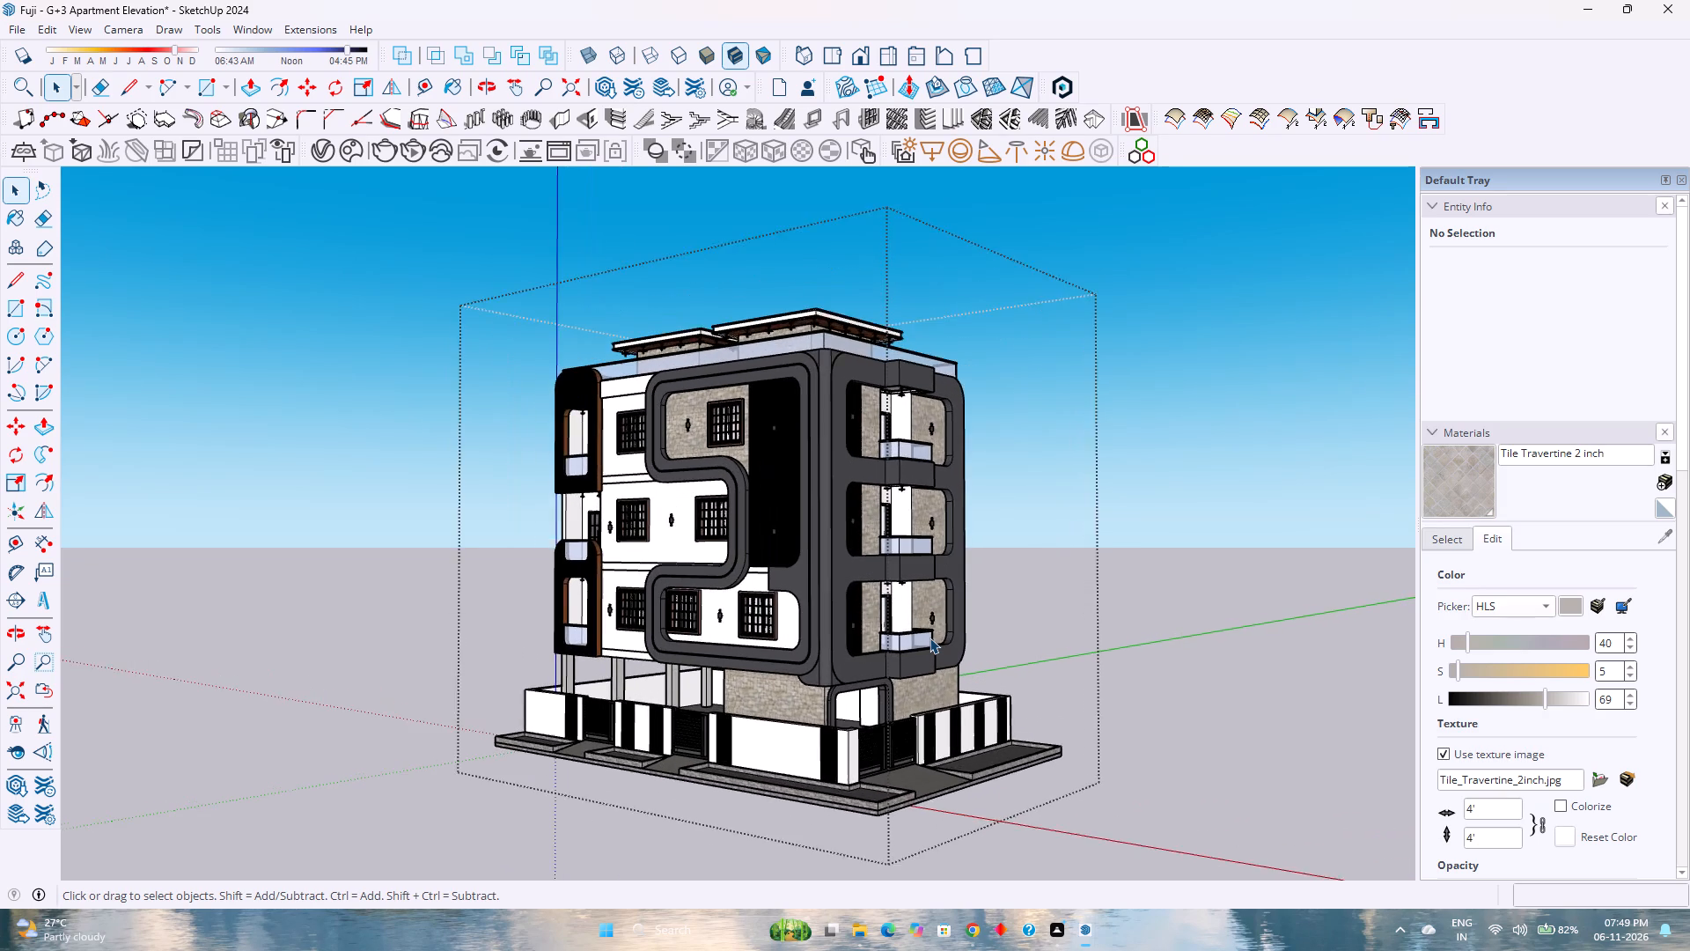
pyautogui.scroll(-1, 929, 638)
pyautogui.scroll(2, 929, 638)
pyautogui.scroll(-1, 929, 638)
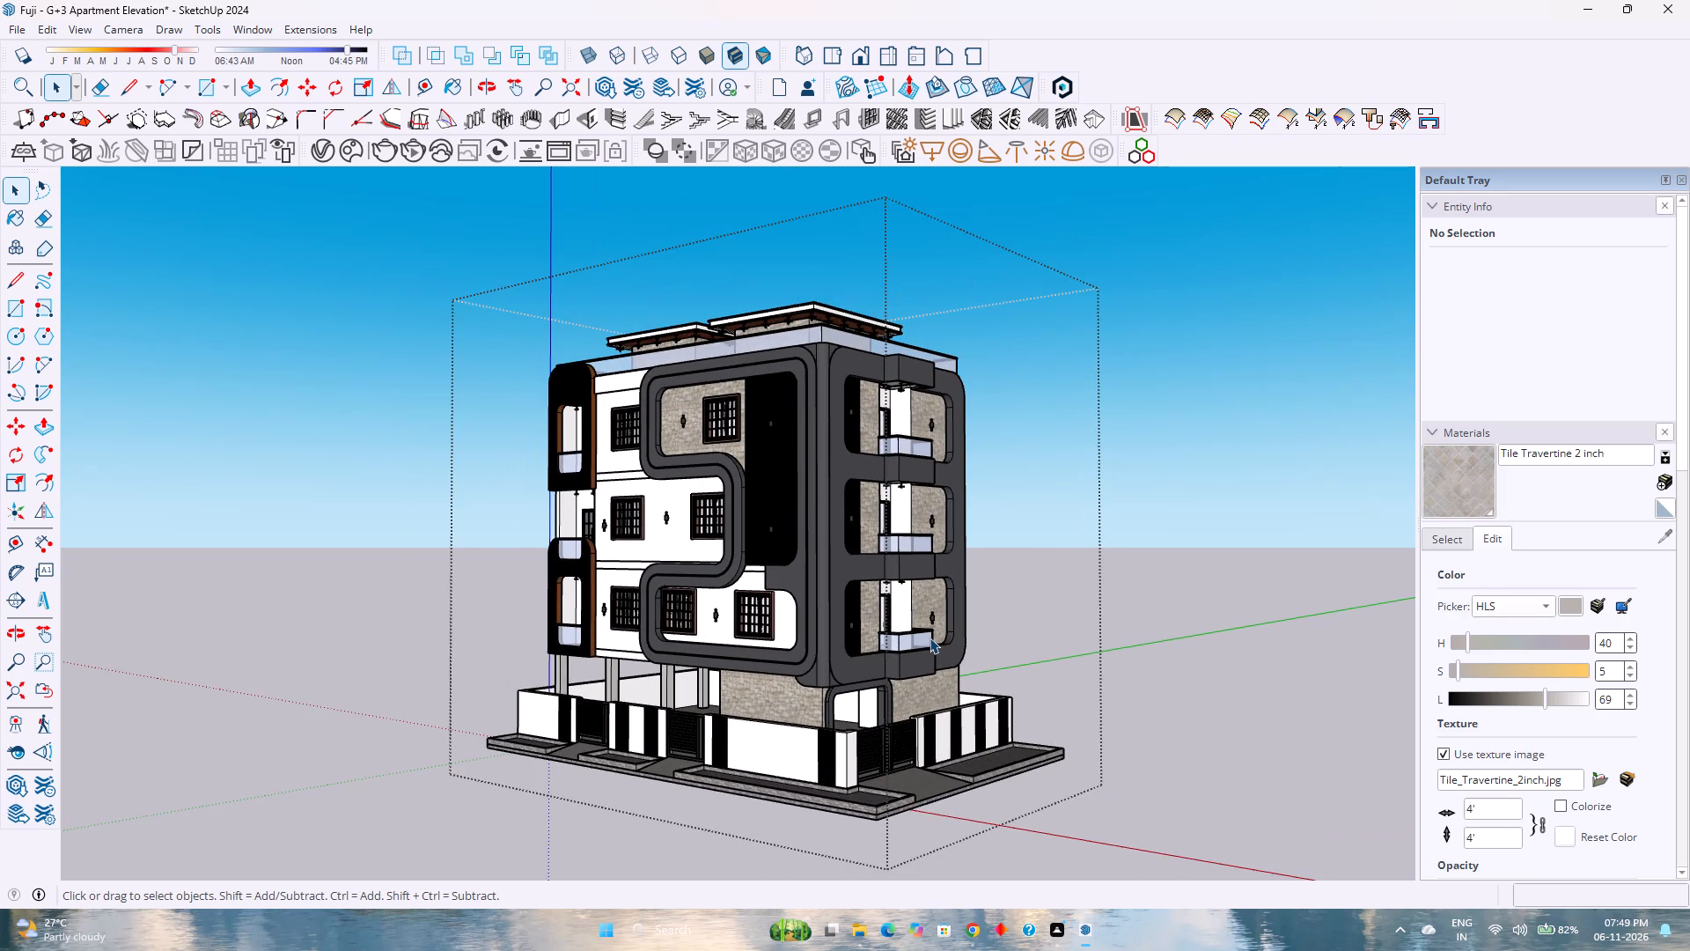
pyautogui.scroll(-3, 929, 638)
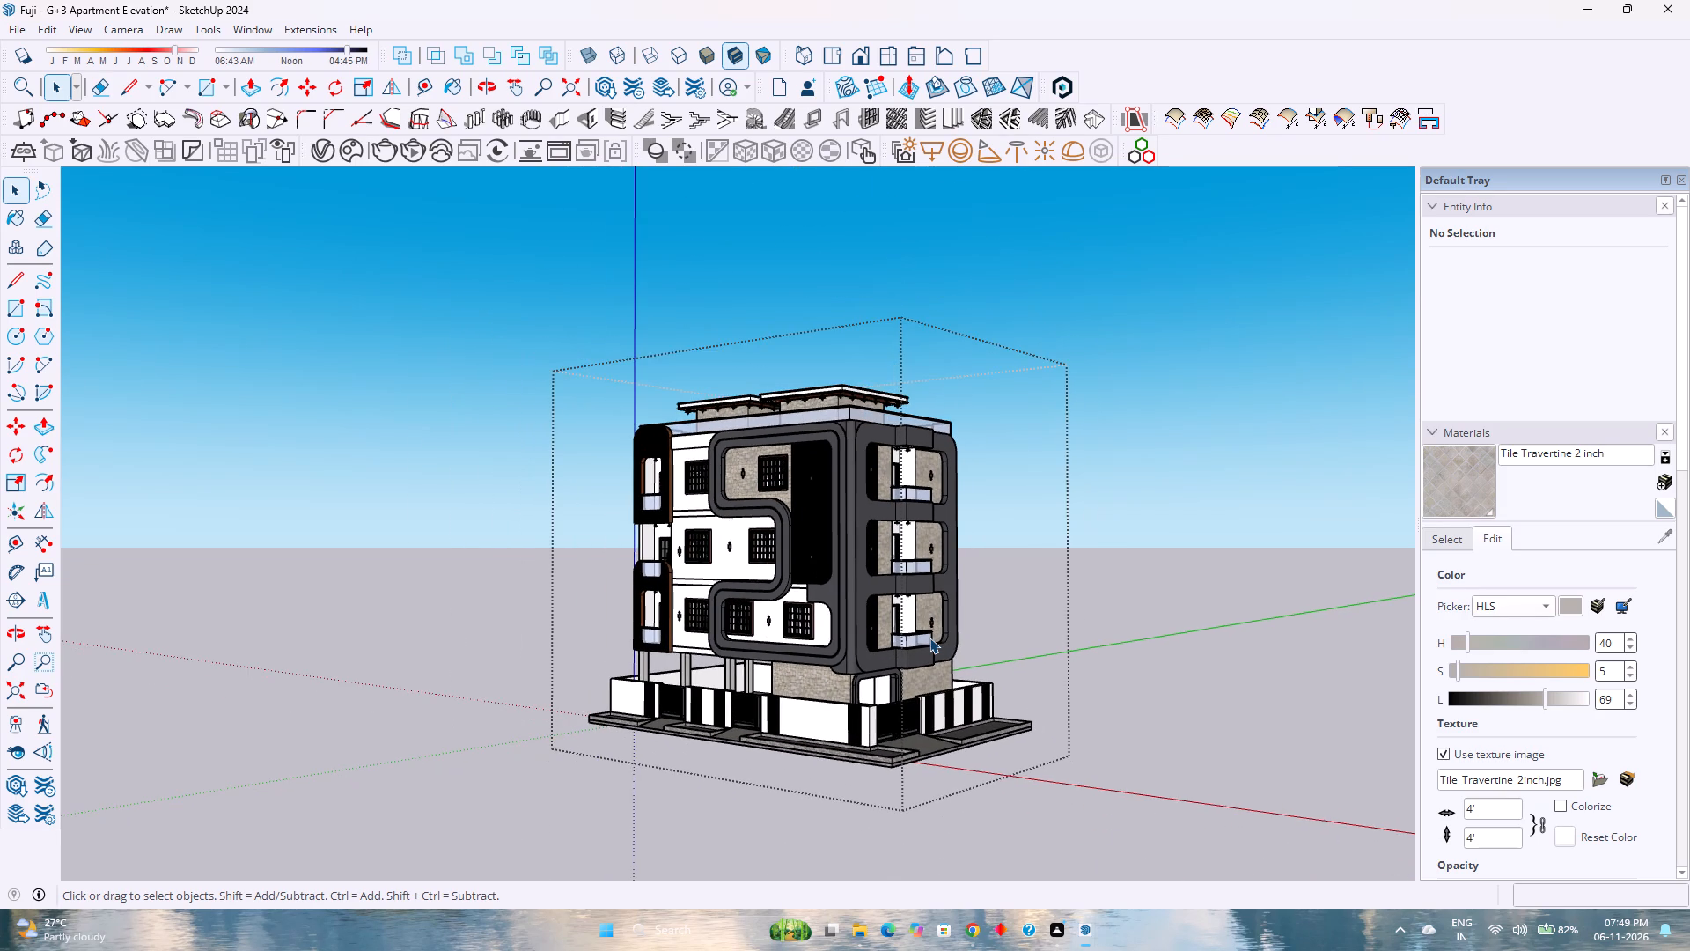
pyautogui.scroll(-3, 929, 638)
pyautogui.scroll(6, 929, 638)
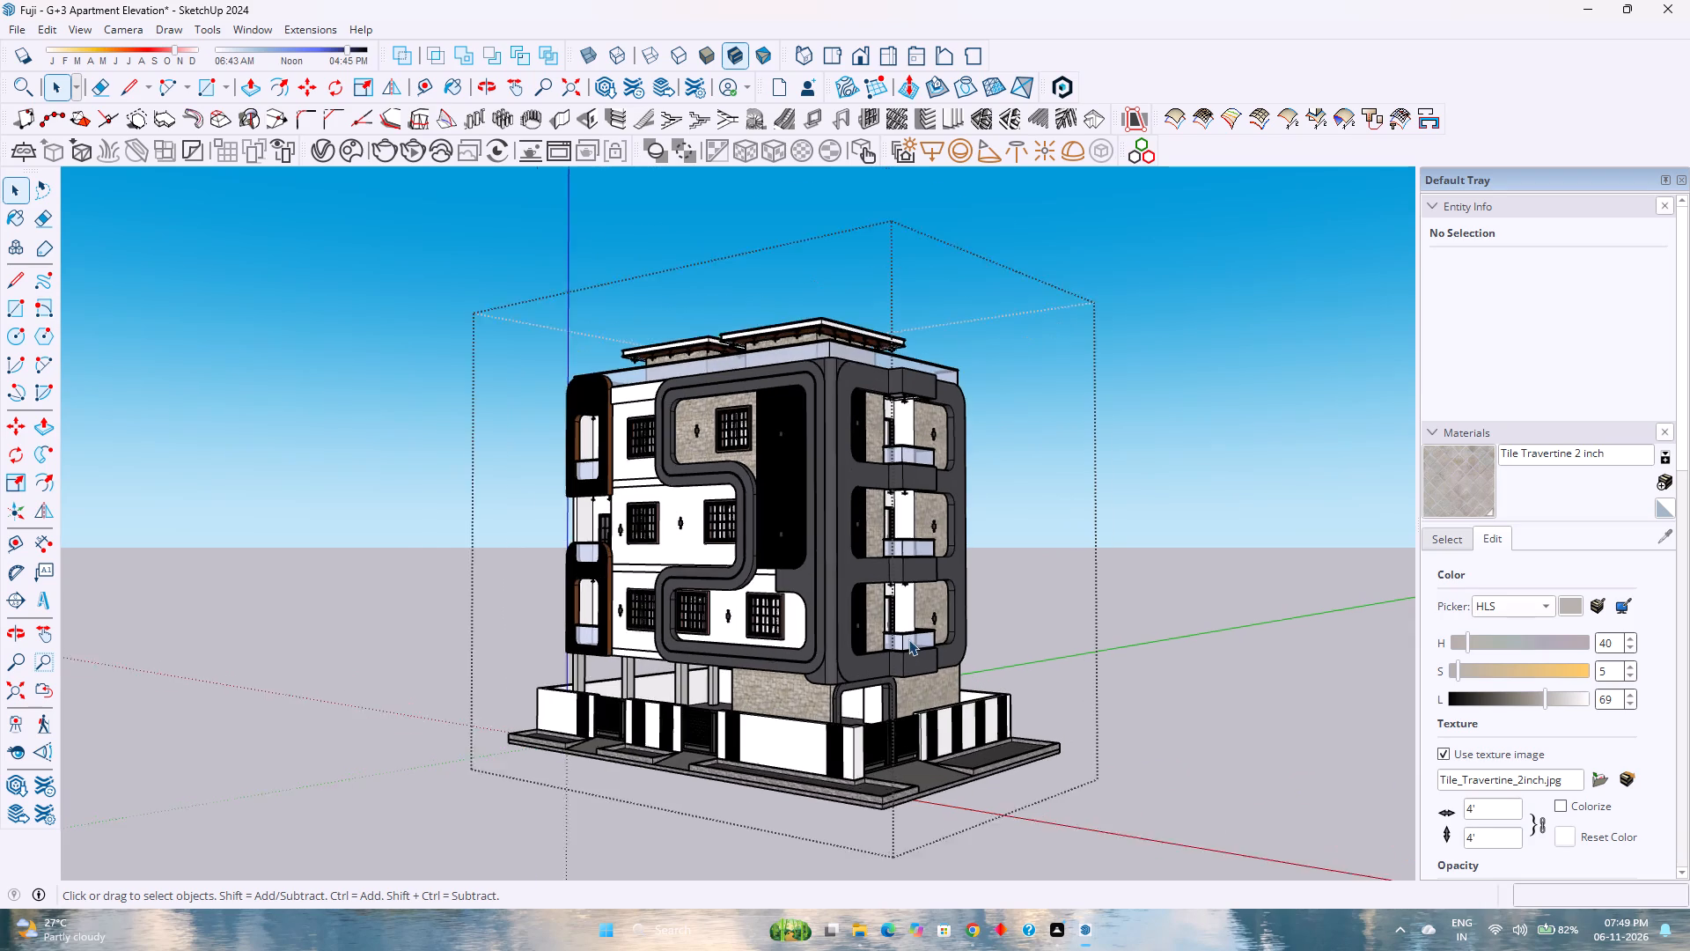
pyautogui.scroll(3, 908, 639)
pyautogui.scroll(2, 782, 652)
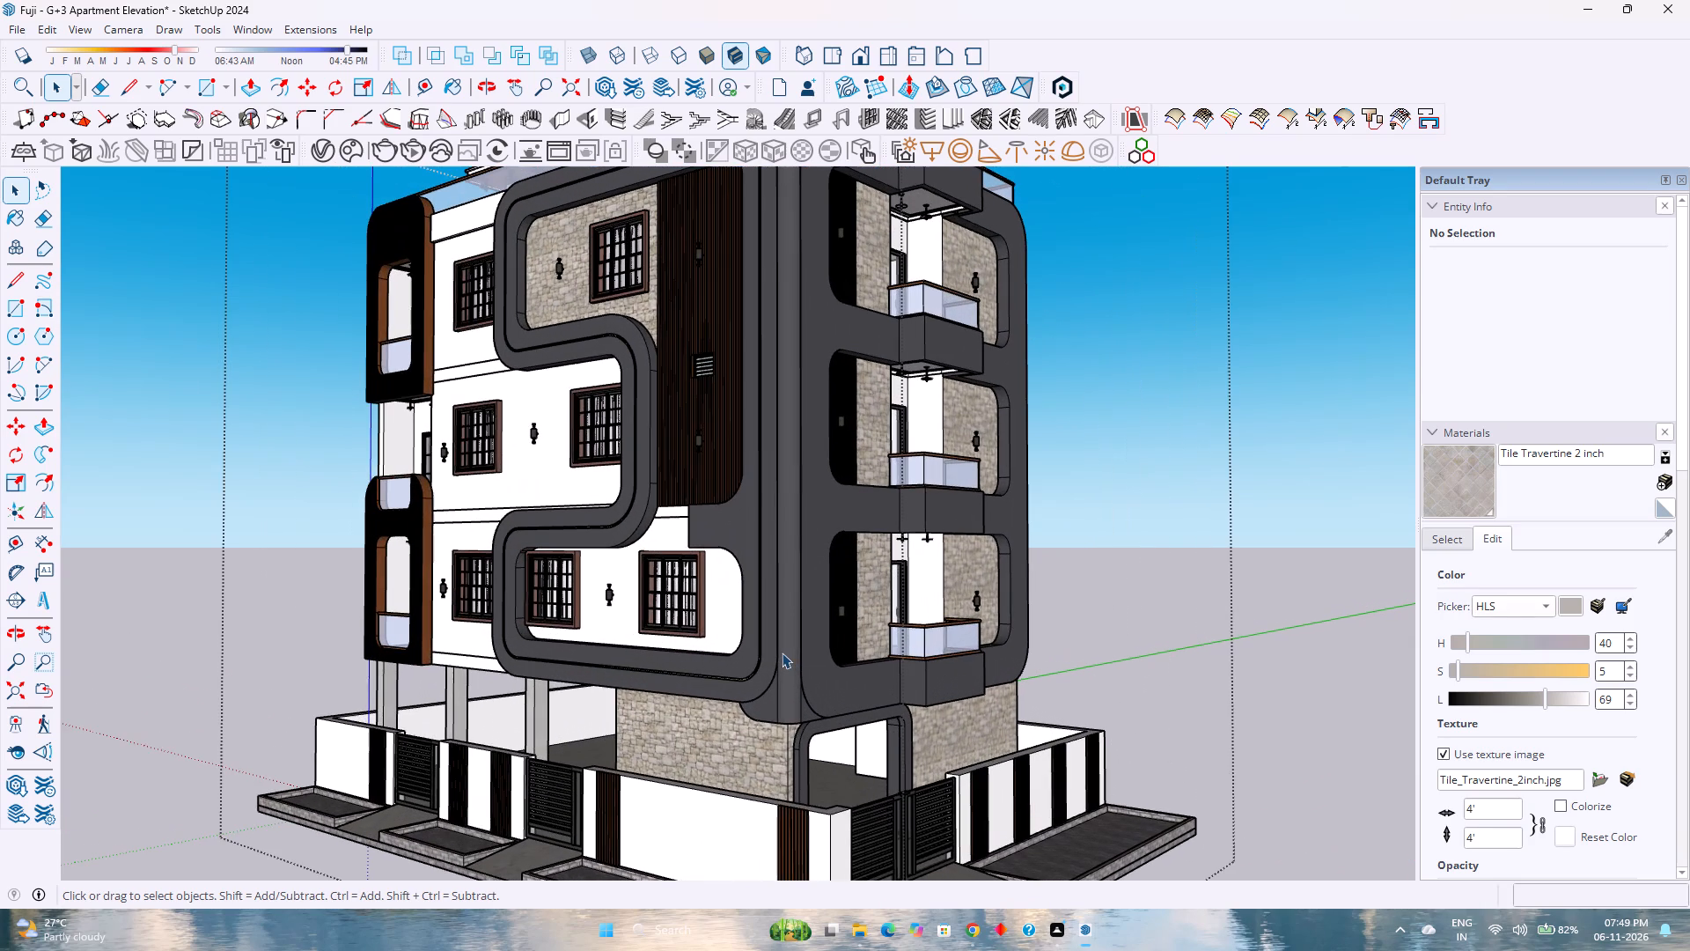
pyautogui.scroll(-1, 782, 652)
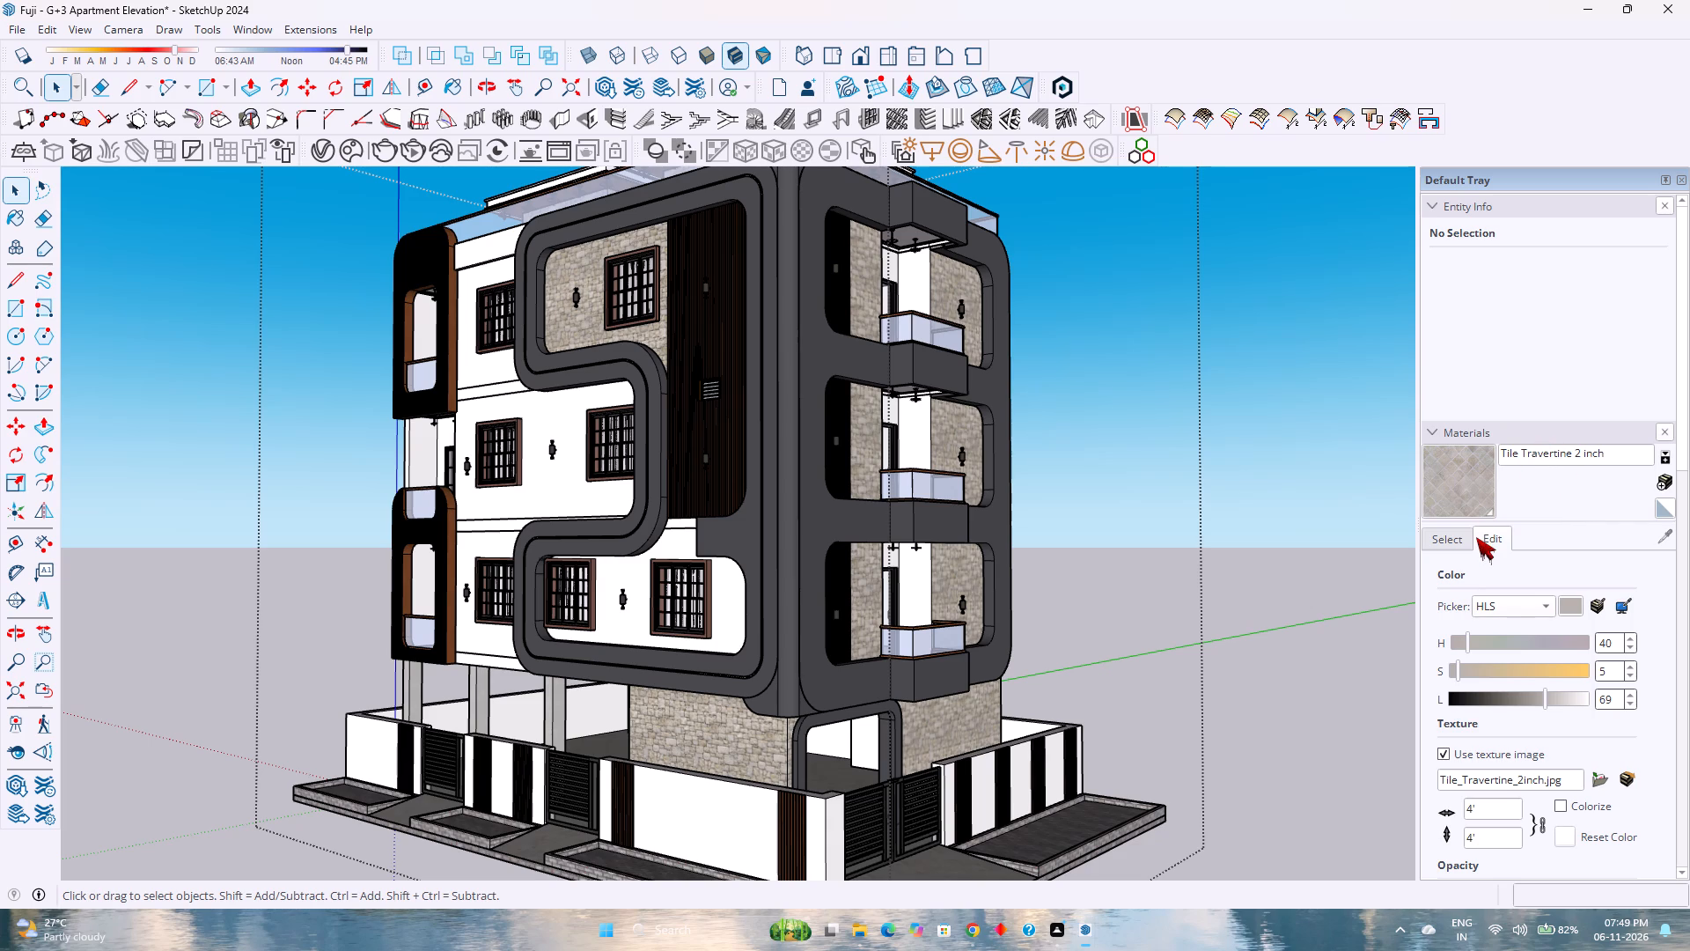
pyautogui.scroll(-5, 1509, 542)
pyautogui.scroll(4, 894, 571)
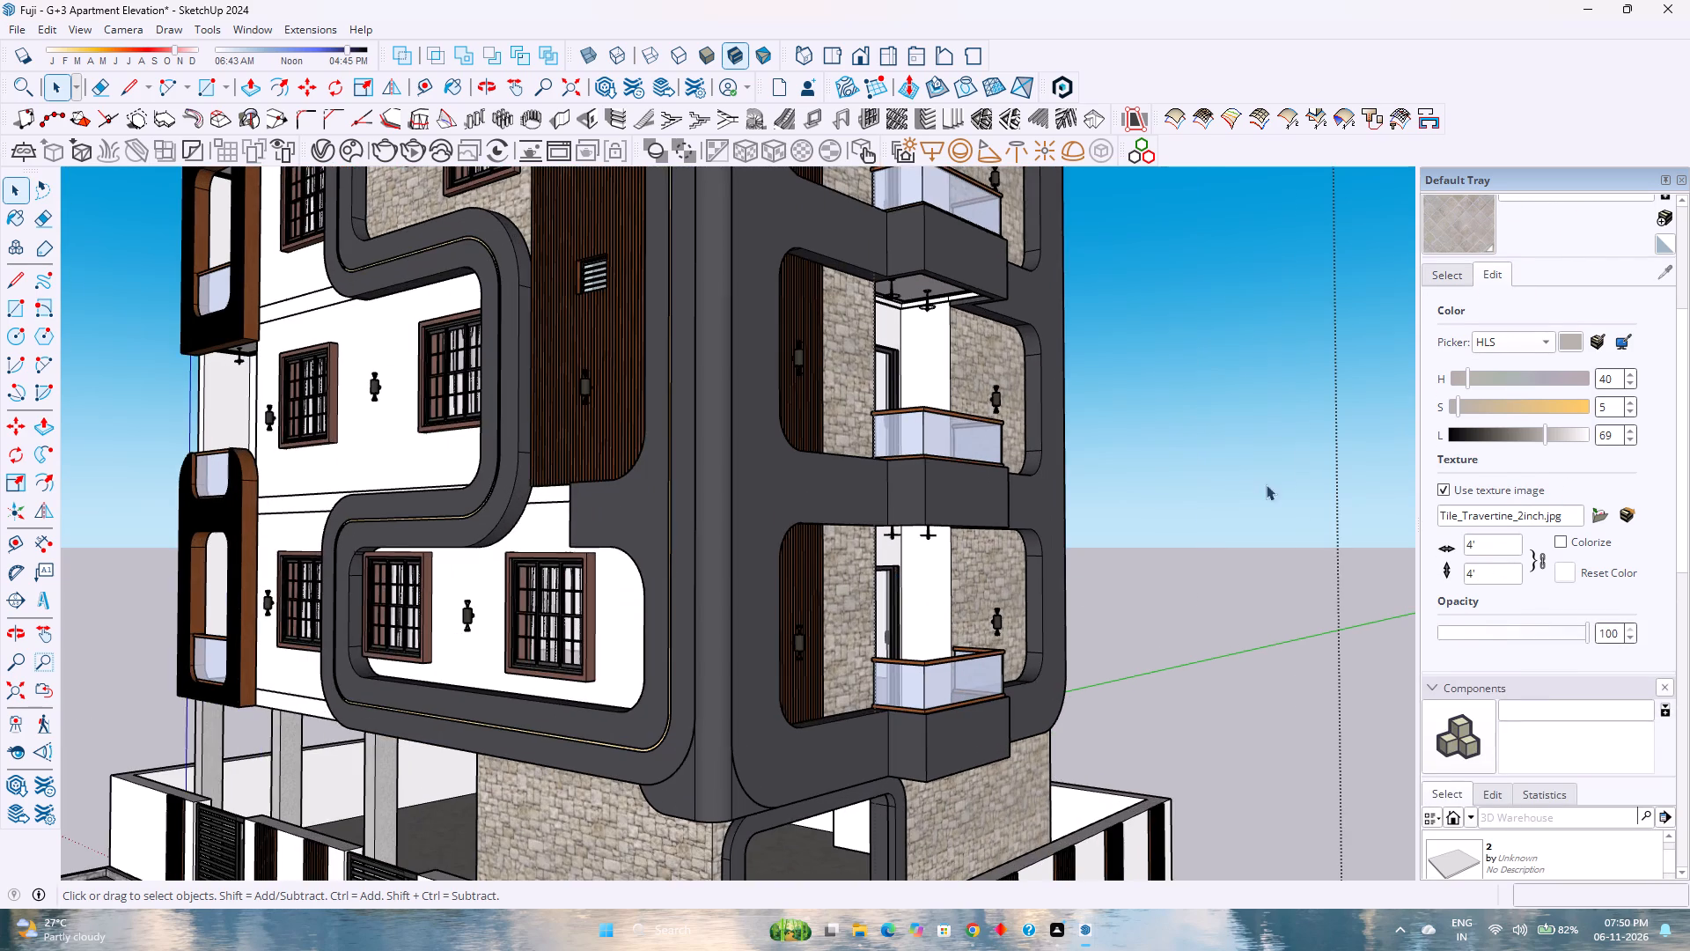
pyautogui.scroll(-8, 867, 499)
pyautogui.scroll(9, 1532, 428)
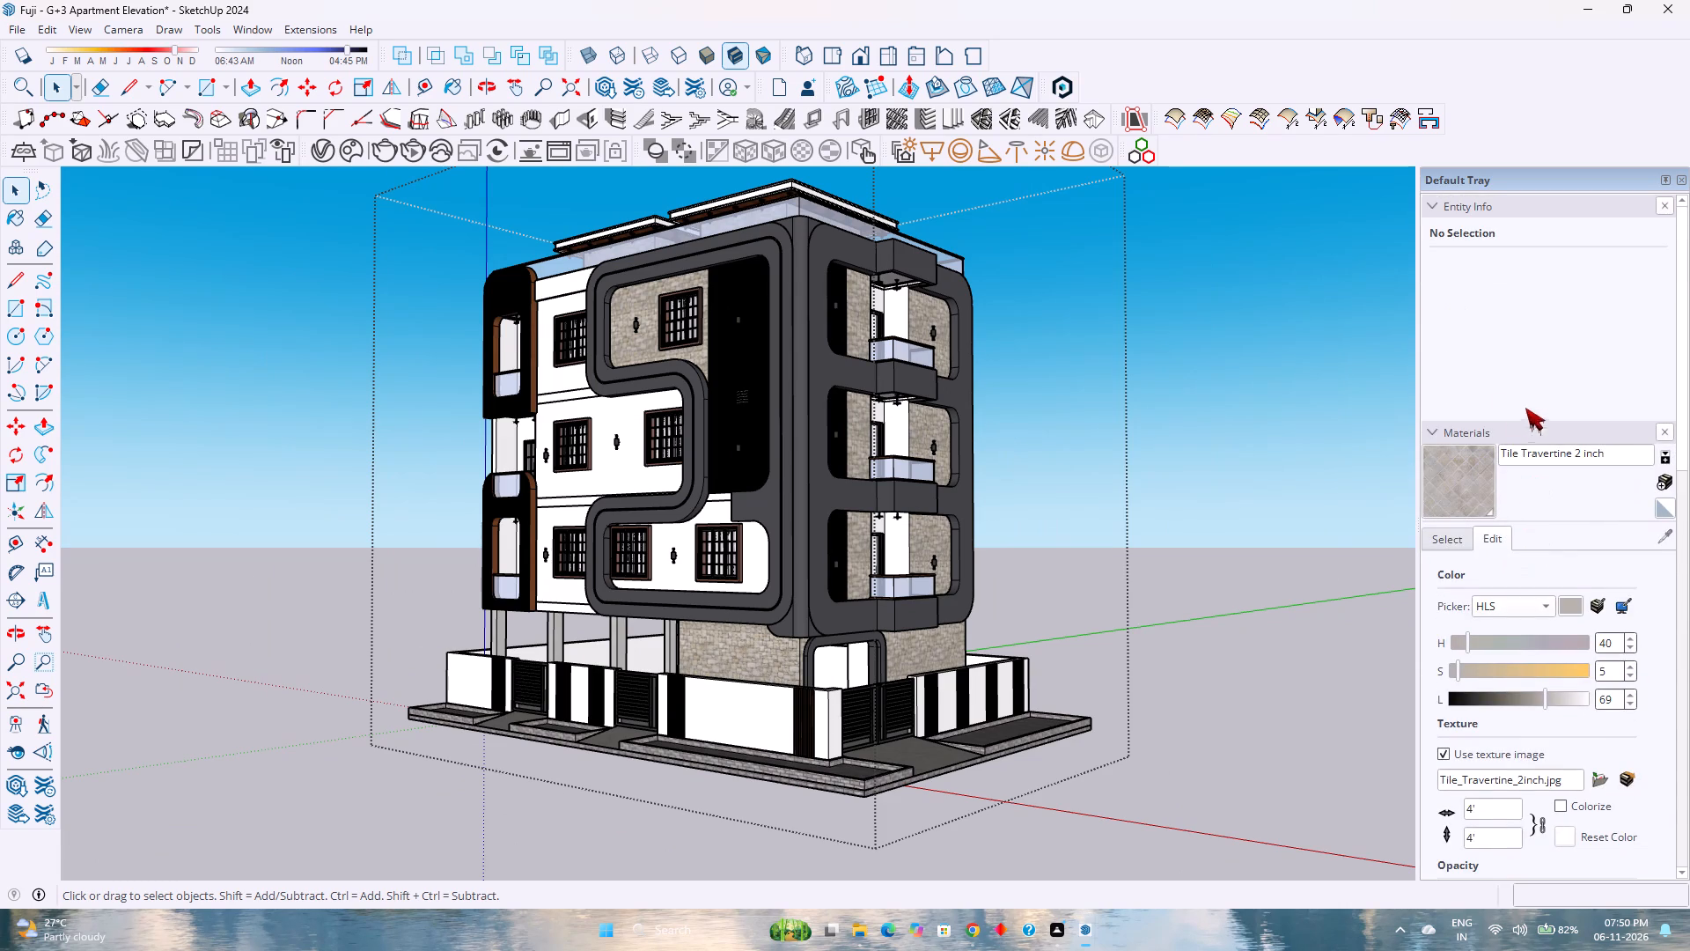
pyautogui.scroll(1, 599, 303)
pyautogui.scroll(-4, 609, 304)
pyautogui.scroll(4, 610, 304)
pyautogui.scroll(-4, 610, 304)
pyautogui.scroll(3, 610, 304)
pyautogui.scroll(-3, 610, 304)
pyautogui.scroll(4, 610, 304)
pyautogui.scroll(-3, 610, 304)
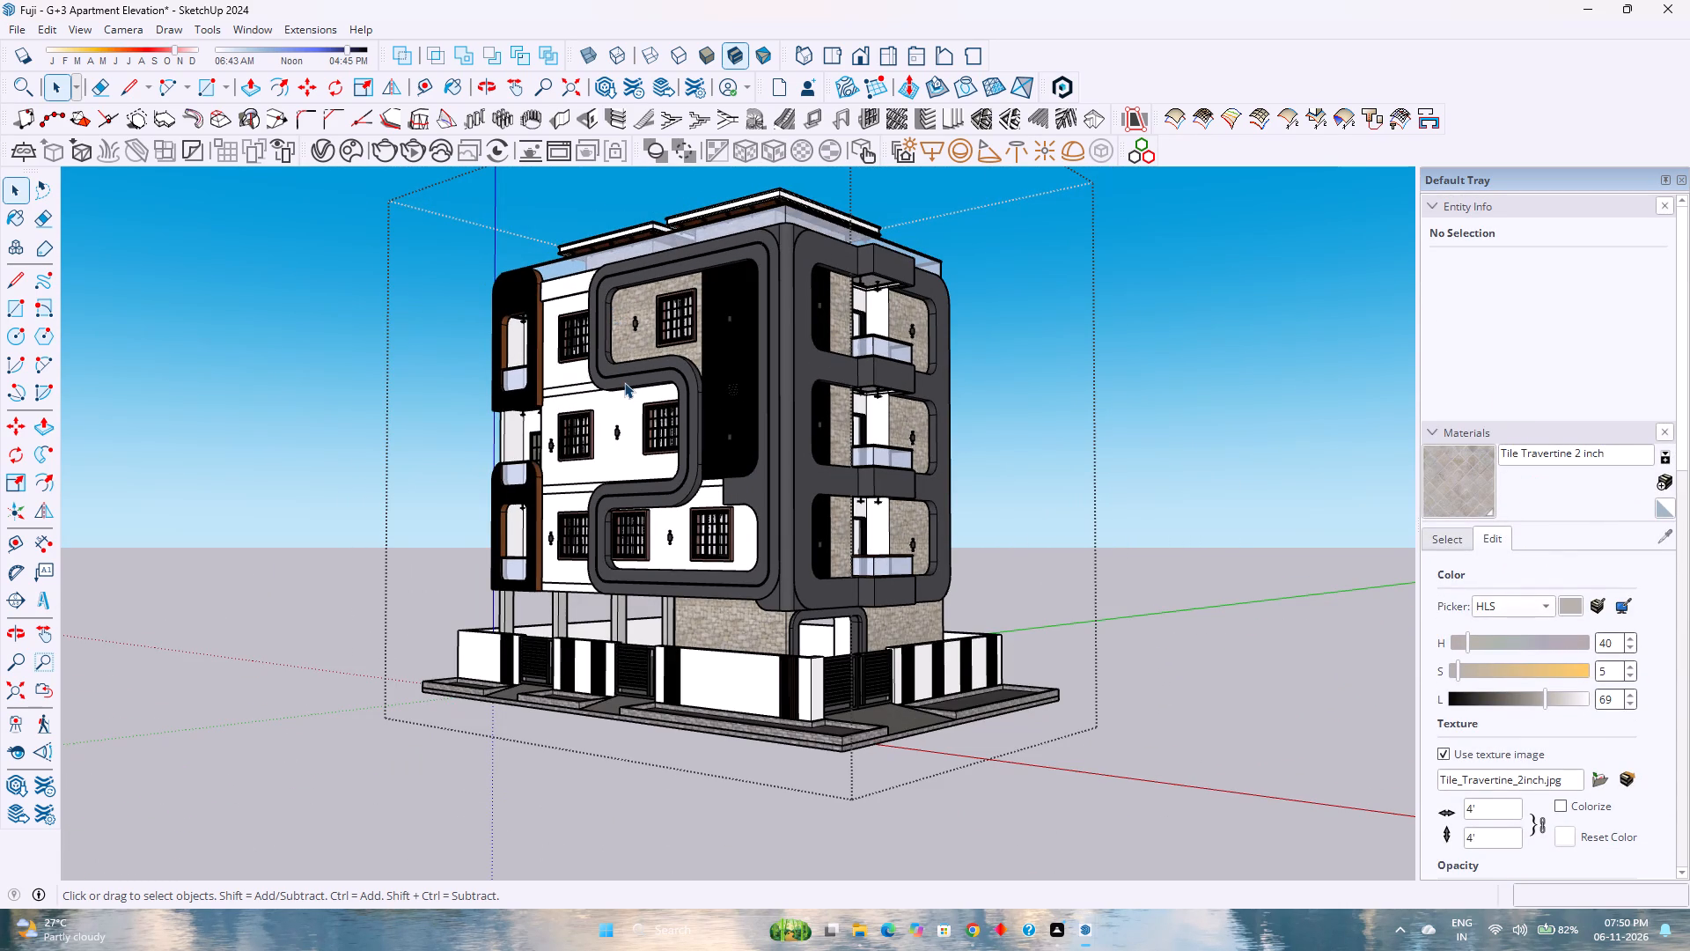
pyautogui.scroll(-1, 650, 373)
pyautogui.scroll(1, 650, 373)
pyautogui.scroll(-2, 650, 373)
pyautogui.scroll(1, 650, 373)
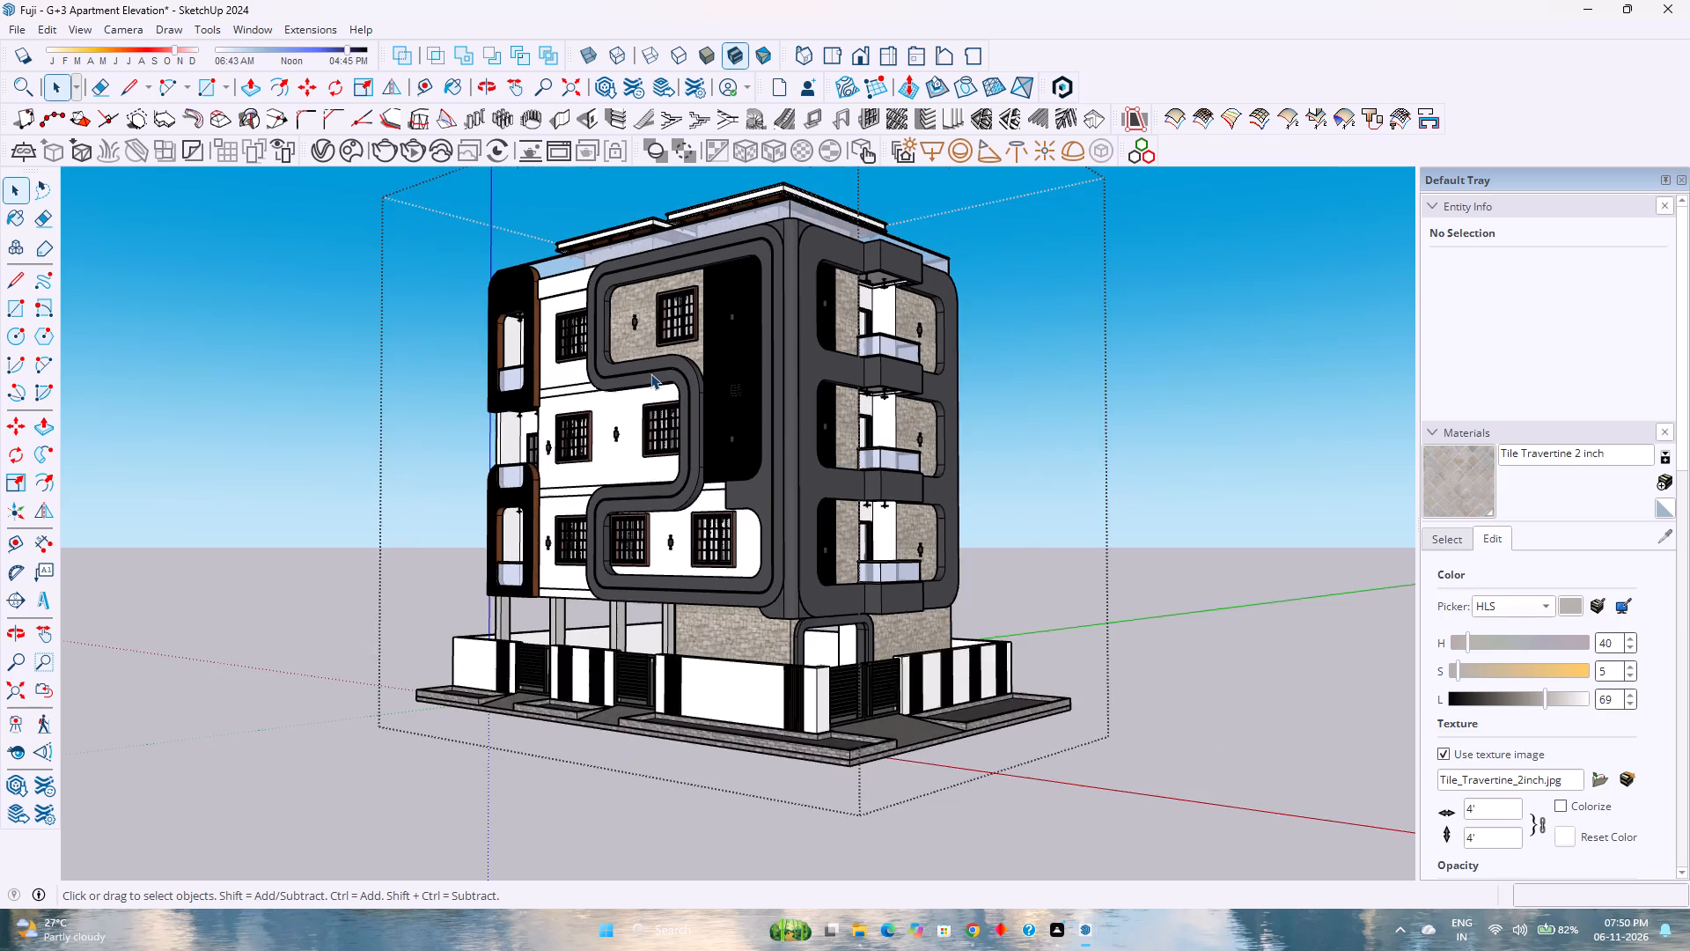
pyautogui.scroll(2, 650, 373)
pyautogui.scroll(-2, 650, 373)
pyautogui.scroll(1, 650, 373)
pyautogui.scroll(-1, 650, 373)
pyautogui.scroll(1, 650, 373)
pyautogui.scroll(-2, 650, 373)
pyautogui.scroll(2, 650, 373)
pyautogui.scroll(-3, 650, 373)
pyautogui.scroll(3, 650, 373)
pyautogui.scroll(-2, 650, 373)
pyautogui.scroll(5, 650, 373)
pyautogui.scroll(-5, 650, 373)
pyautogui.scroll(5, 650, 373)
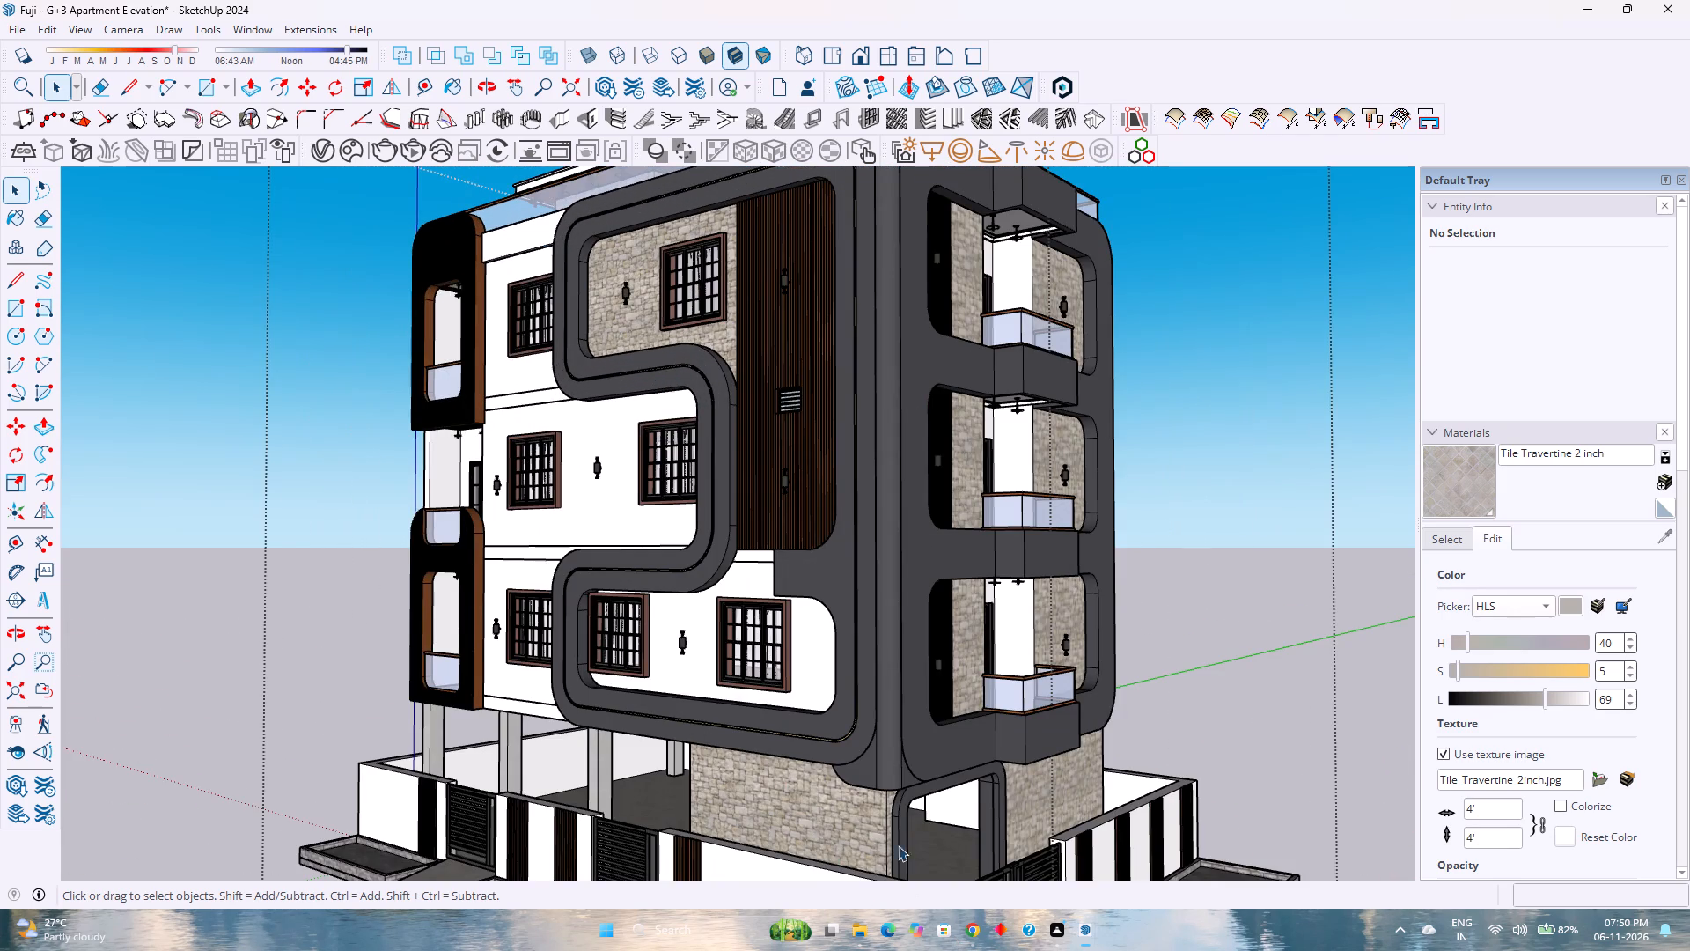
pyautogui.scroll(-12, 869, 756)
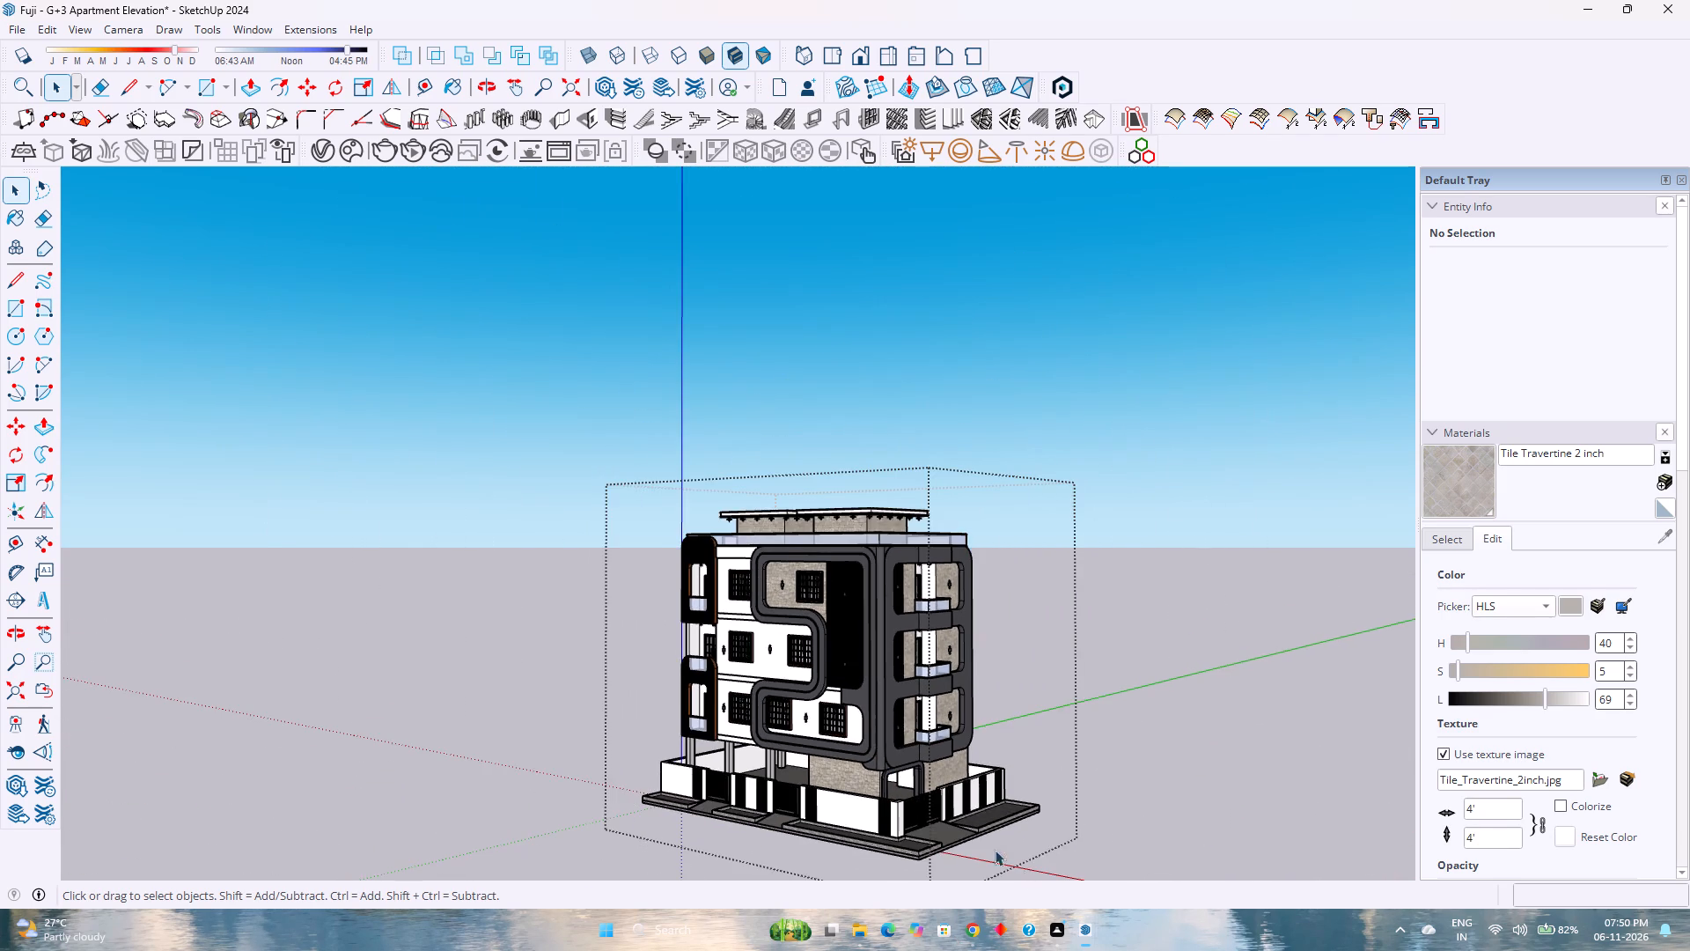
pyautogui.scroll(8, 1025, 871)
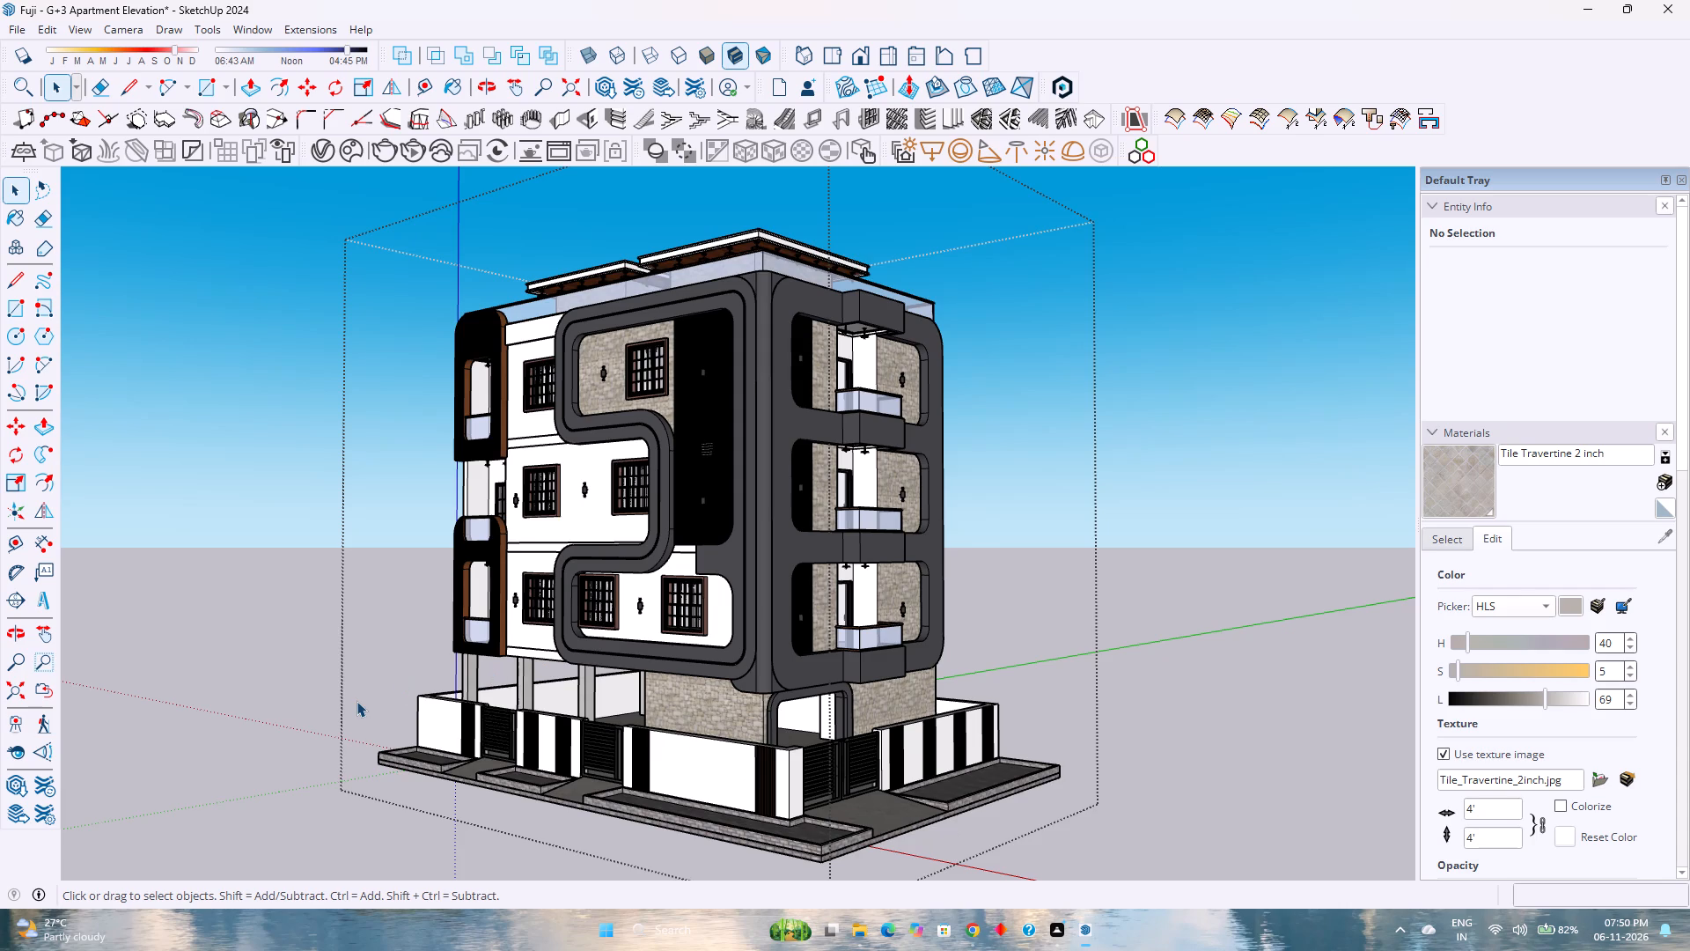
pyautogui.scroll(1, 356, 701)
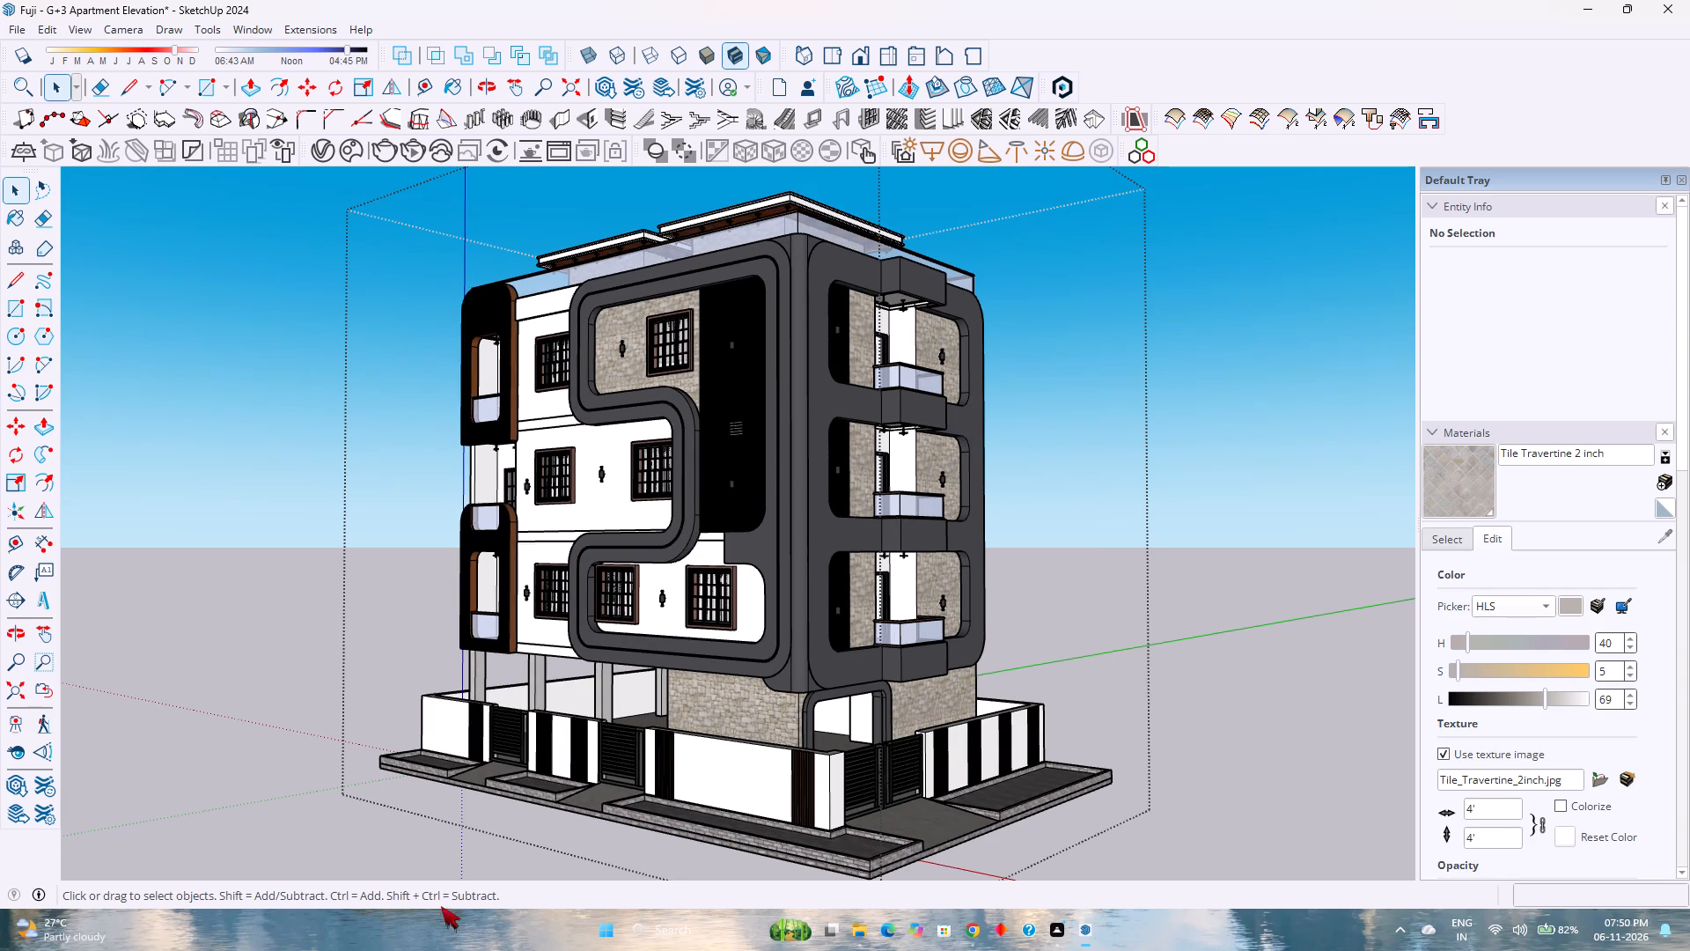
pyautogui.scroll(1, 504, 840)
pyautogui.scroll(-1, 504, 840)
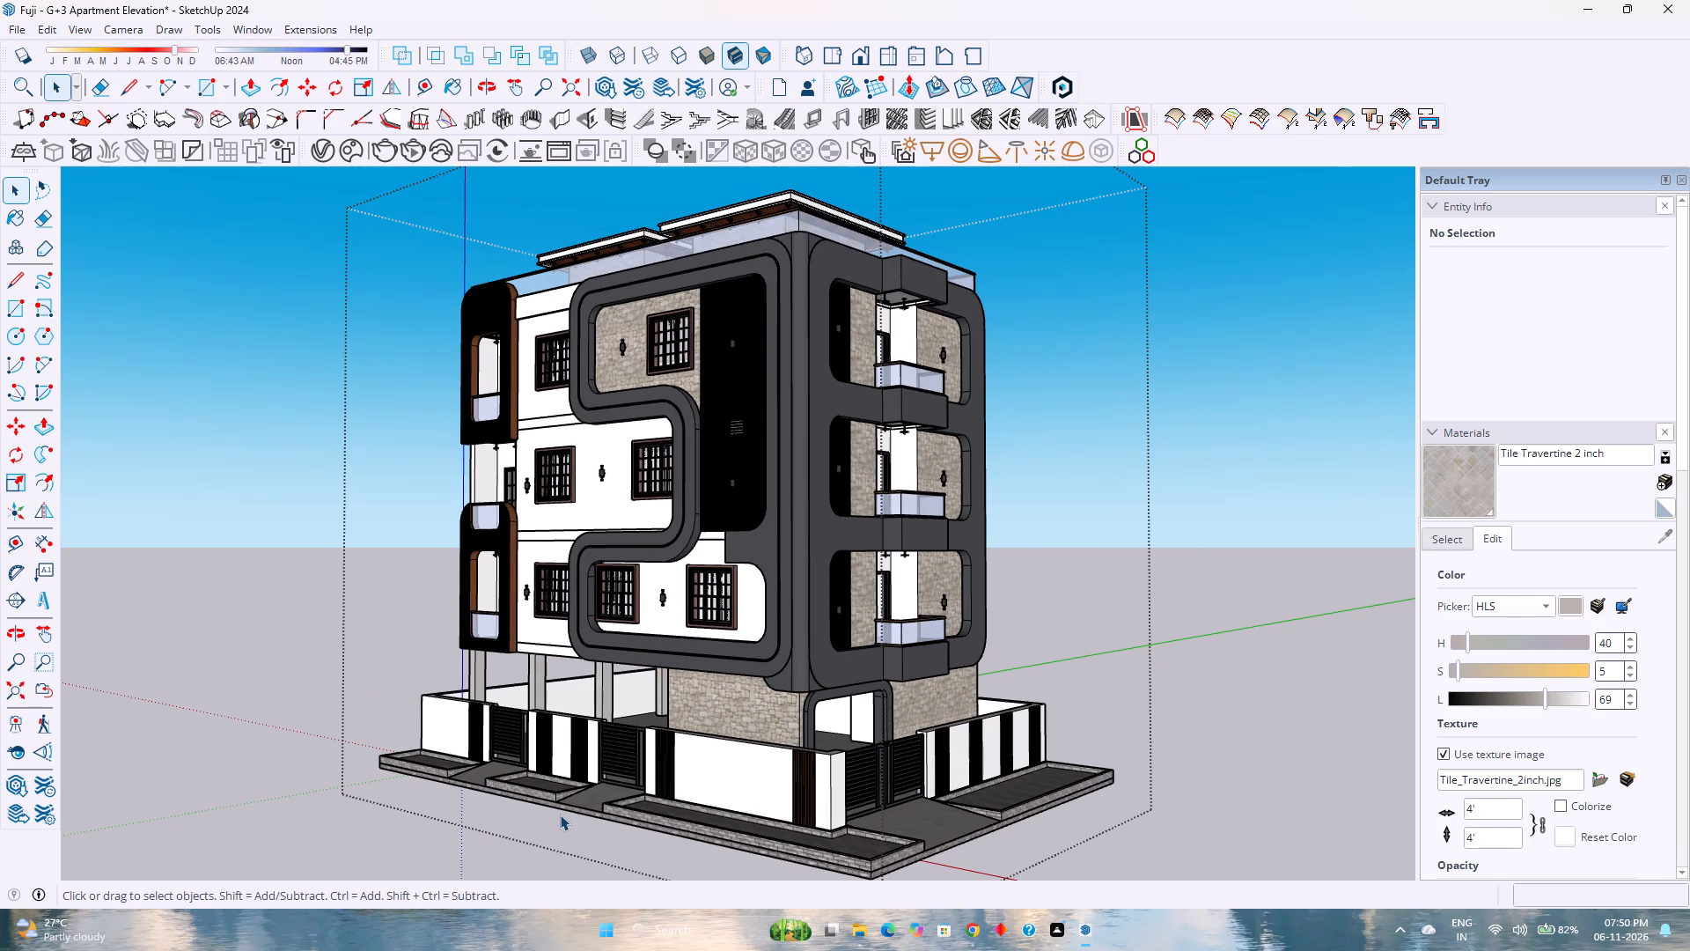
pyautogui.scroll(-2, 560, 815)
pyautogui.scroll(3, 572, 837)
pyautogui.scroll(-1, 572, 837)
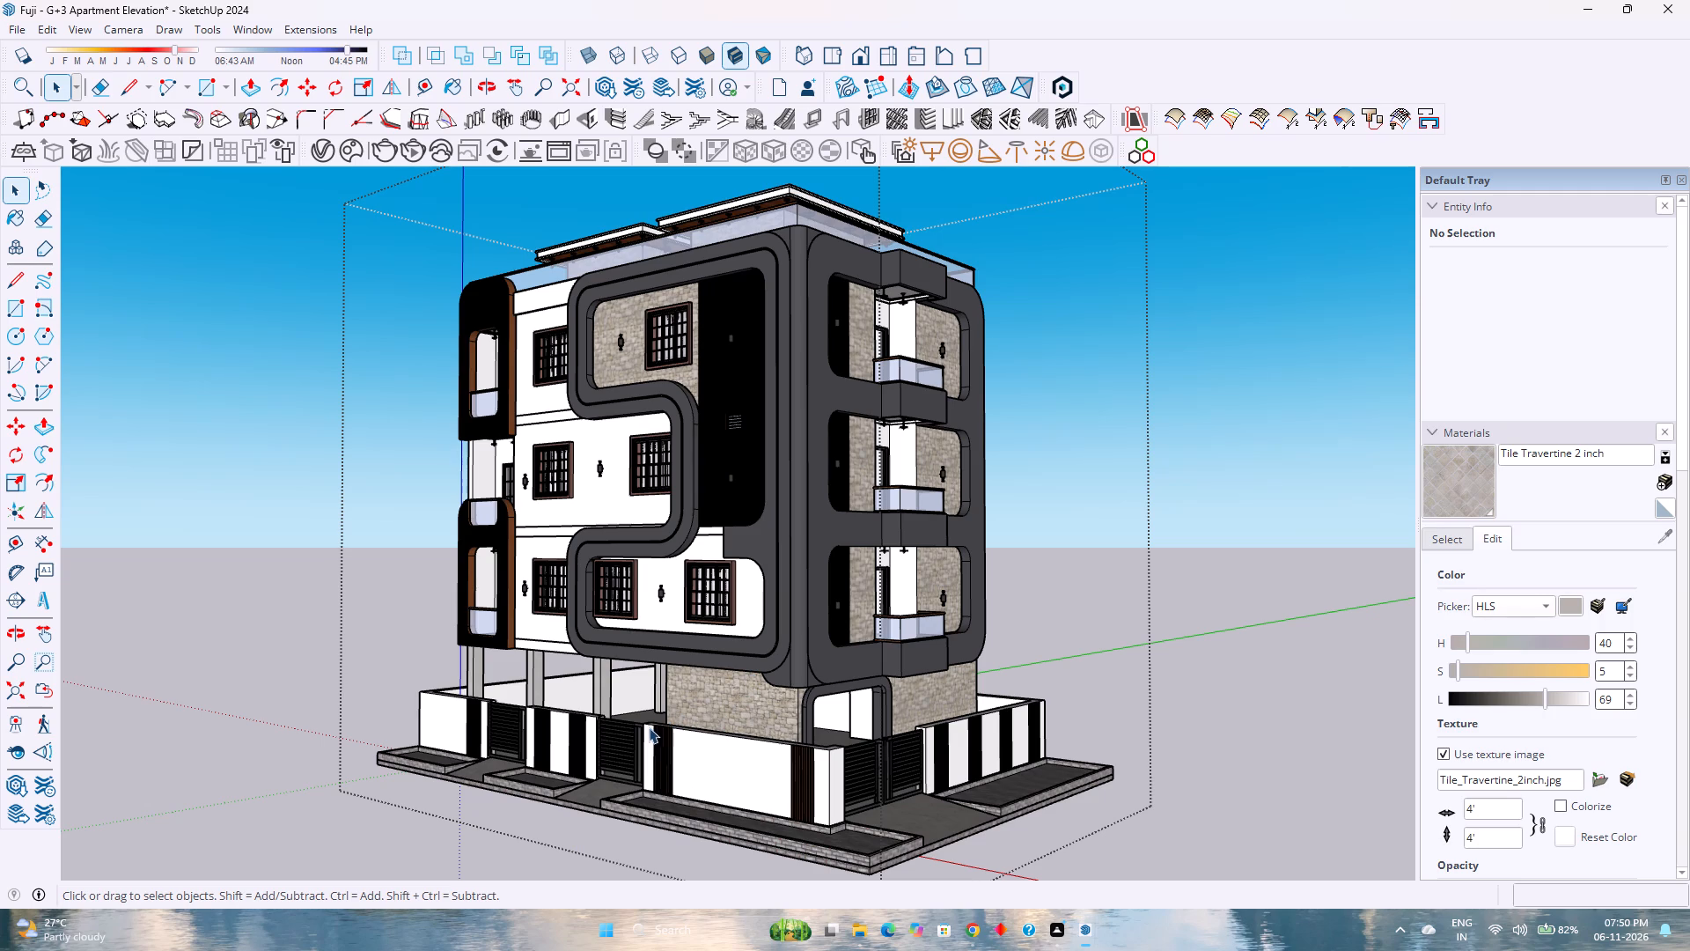
# Switch to Chrome to view the AI-generated night render in the ChatGPT conversation, and return to the SketchUp model.
pyautogui.click(972, 933)
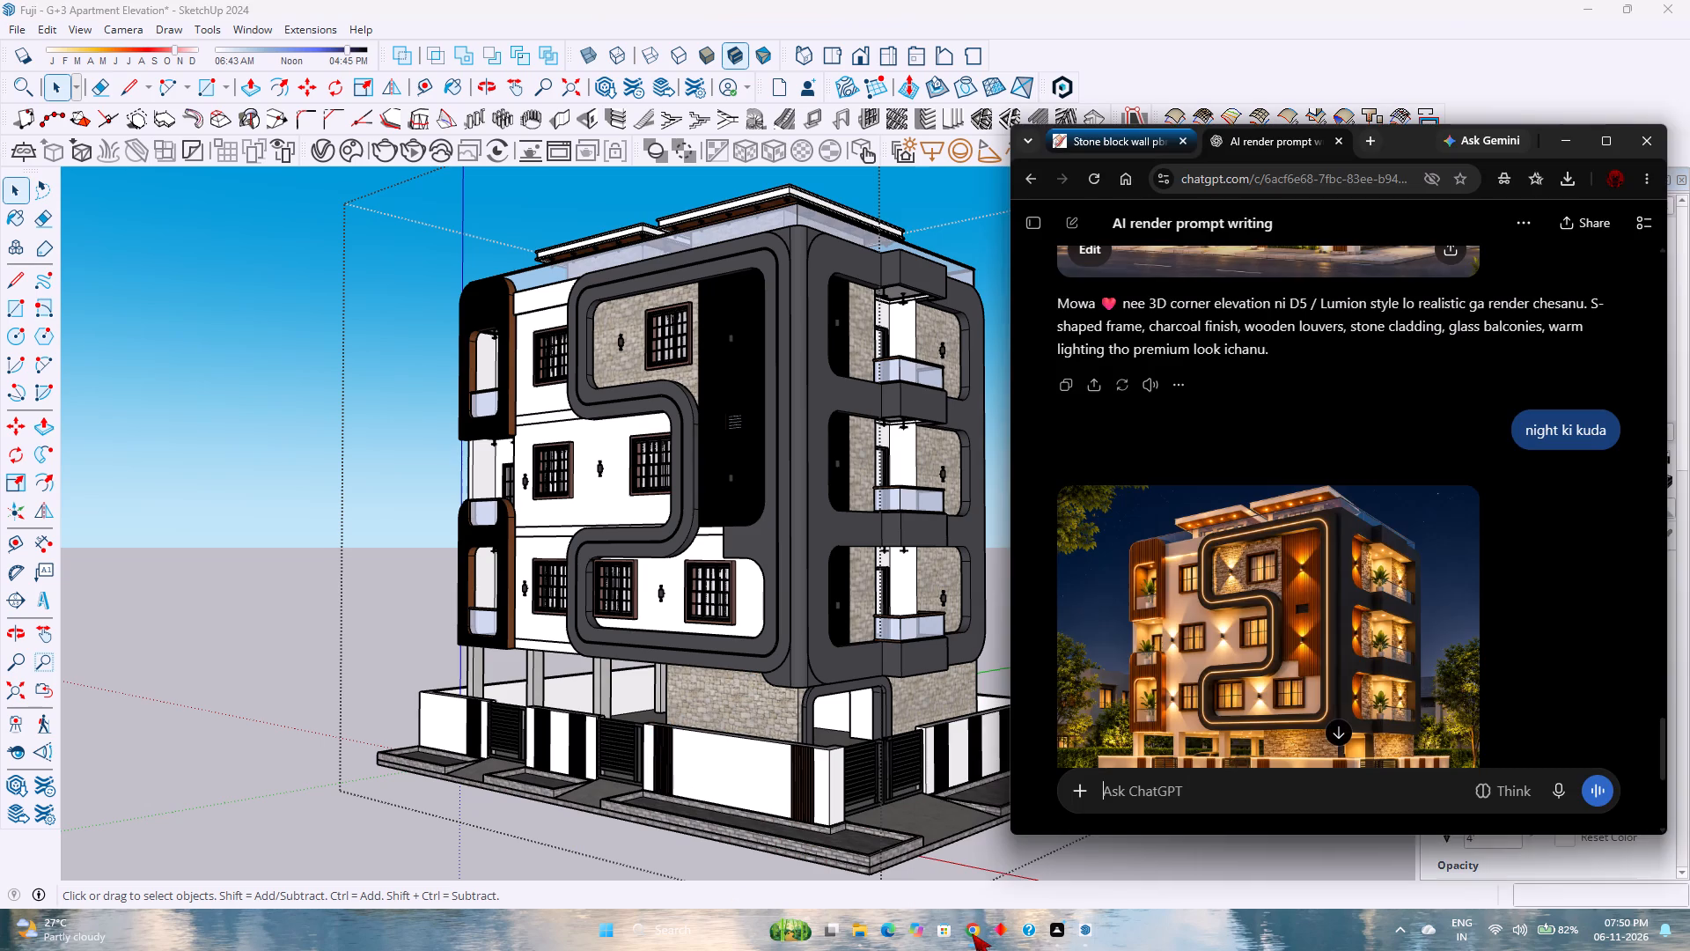
pyautogui.click(1553, 139)
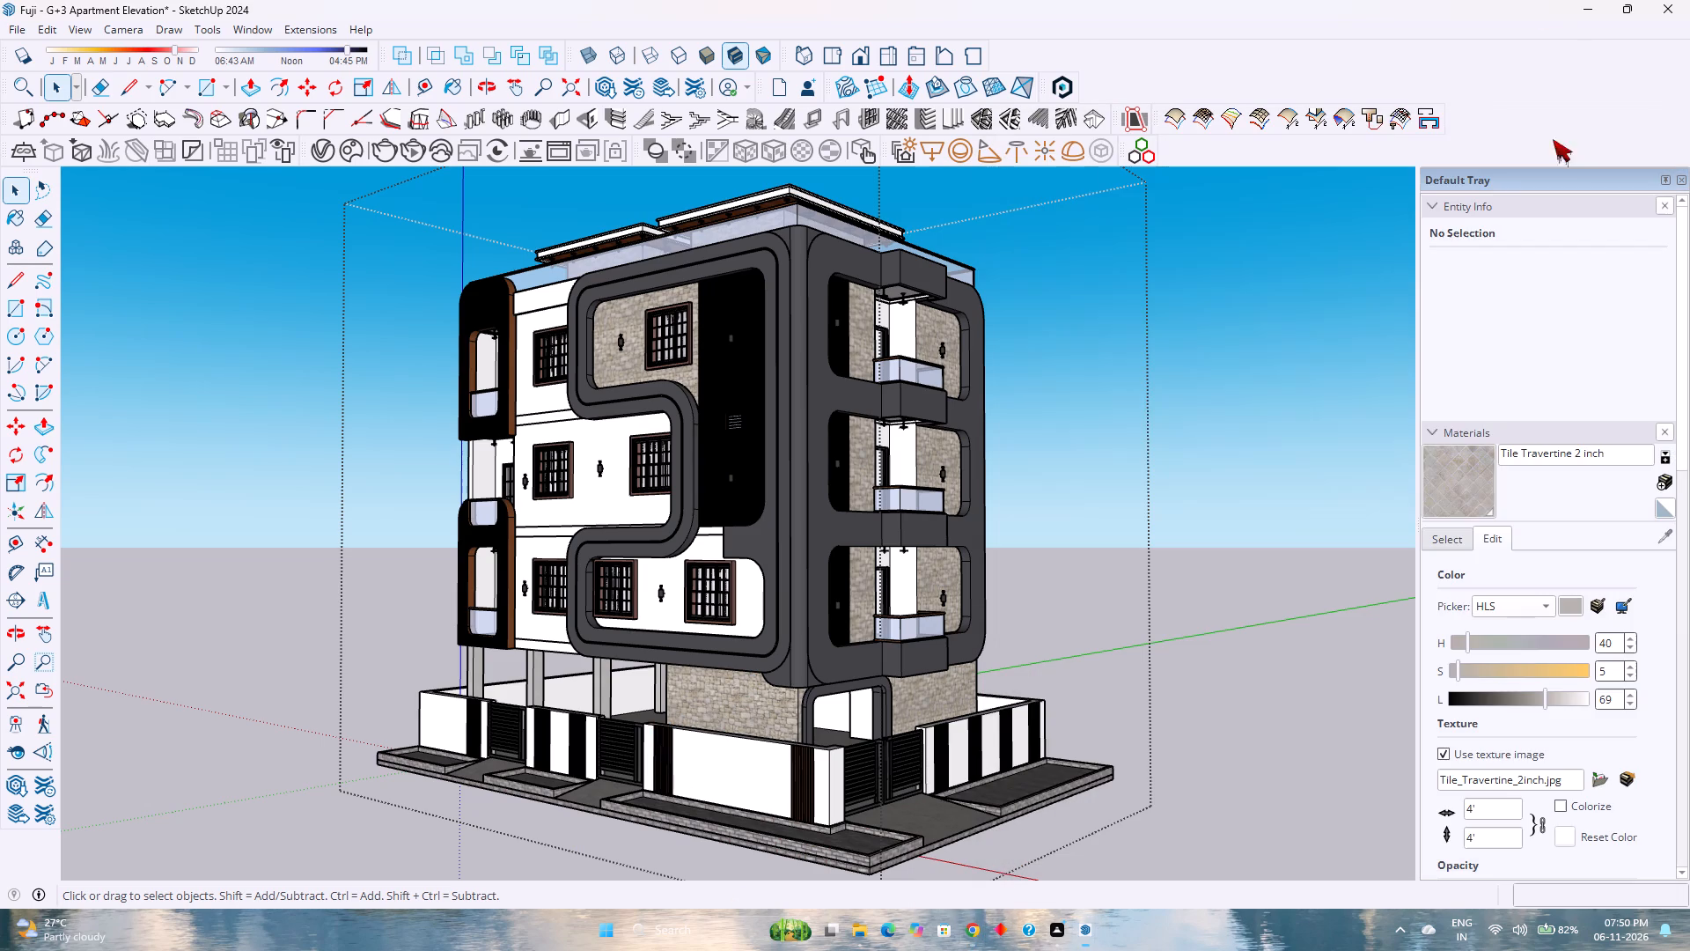
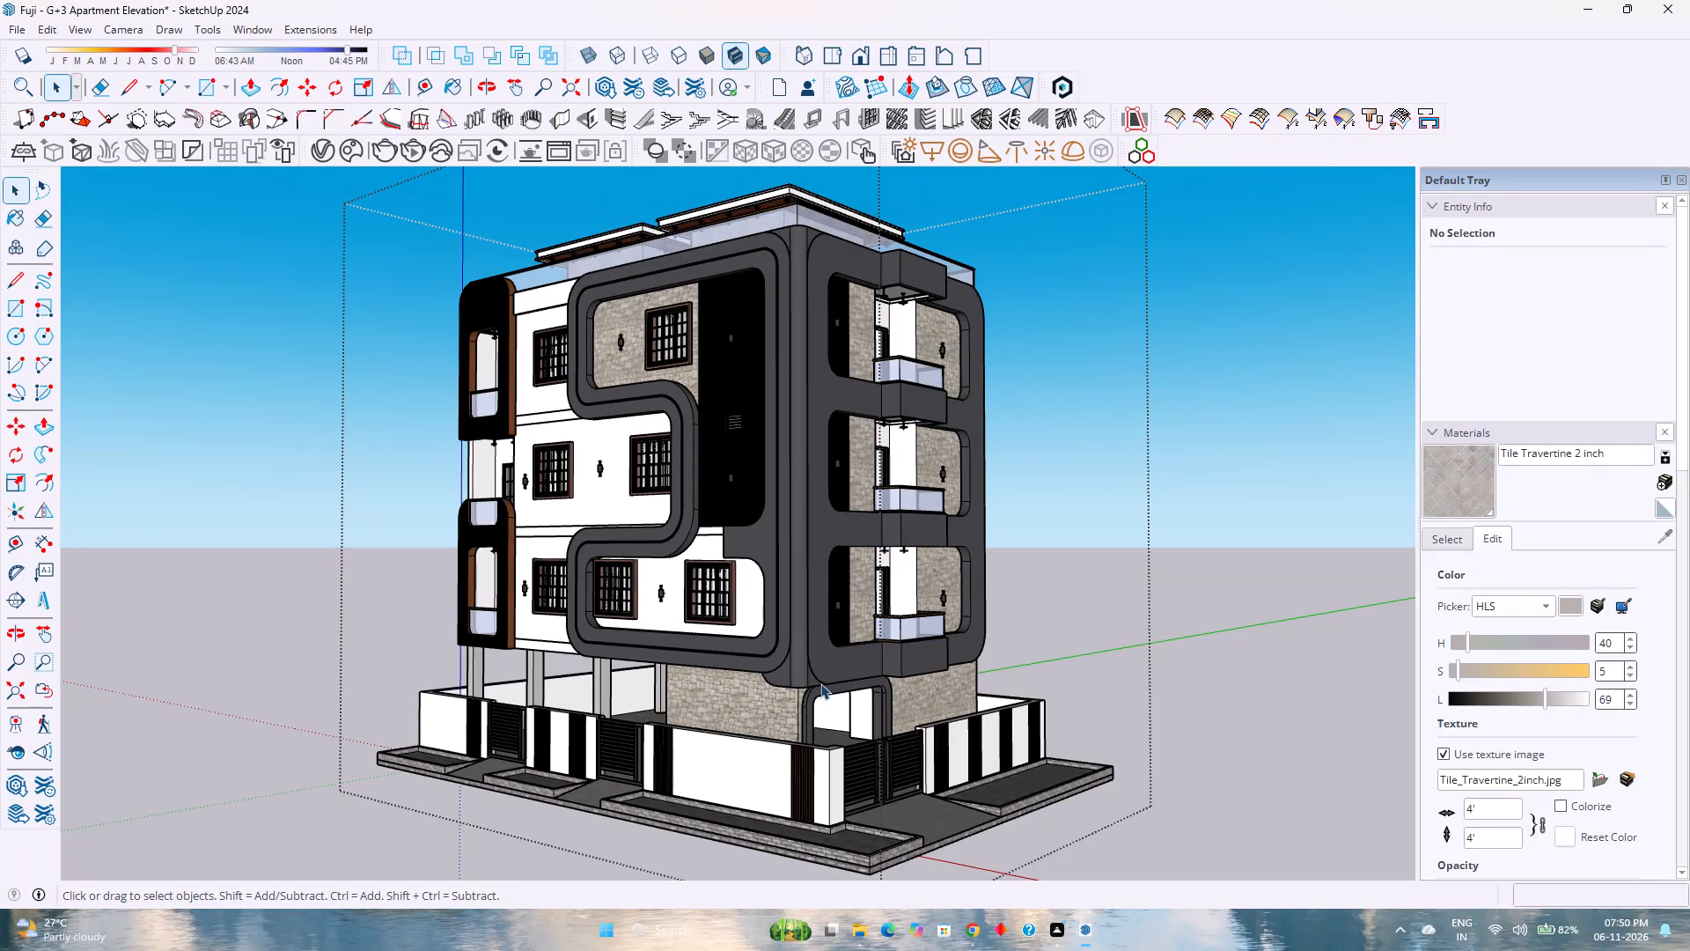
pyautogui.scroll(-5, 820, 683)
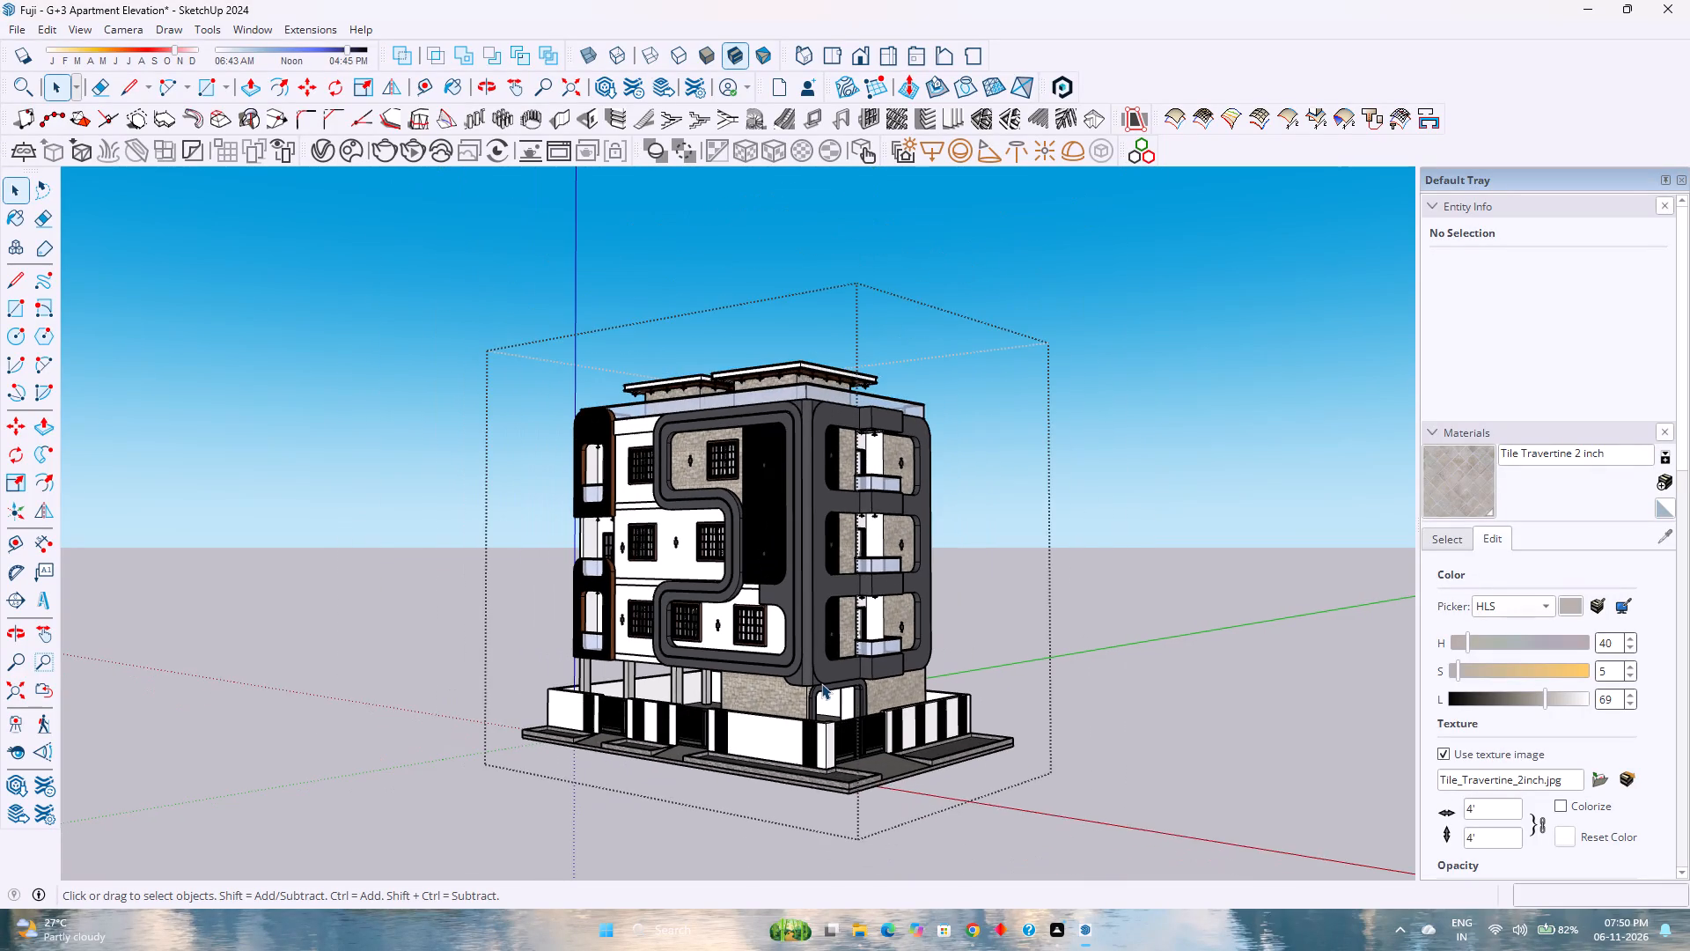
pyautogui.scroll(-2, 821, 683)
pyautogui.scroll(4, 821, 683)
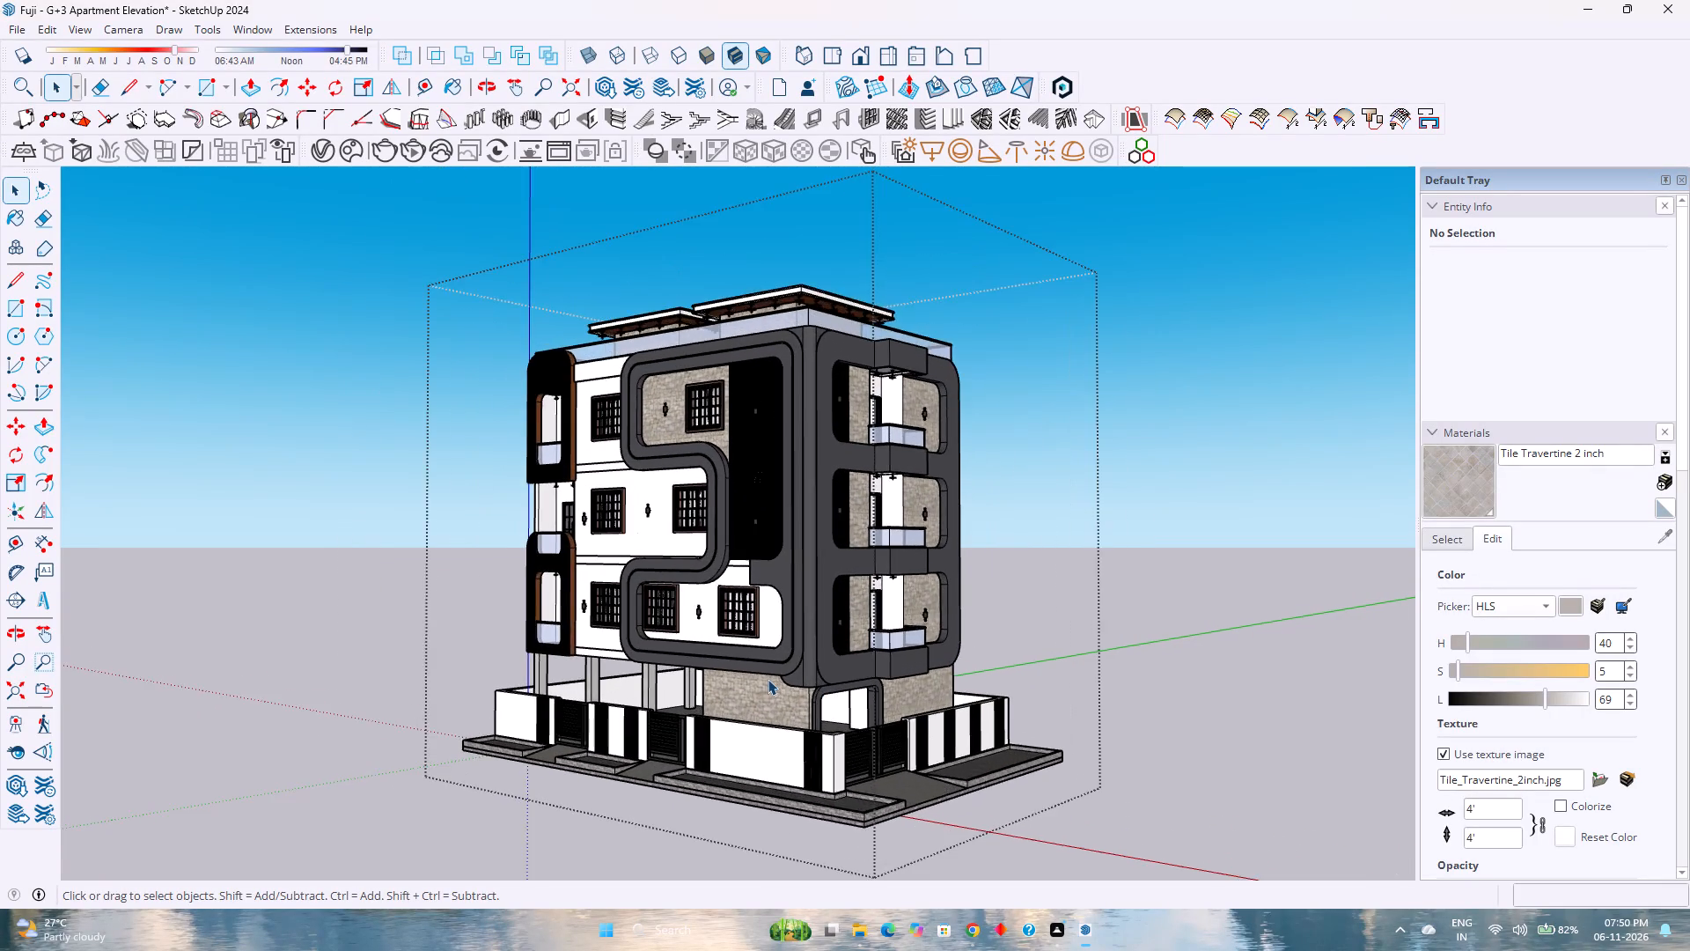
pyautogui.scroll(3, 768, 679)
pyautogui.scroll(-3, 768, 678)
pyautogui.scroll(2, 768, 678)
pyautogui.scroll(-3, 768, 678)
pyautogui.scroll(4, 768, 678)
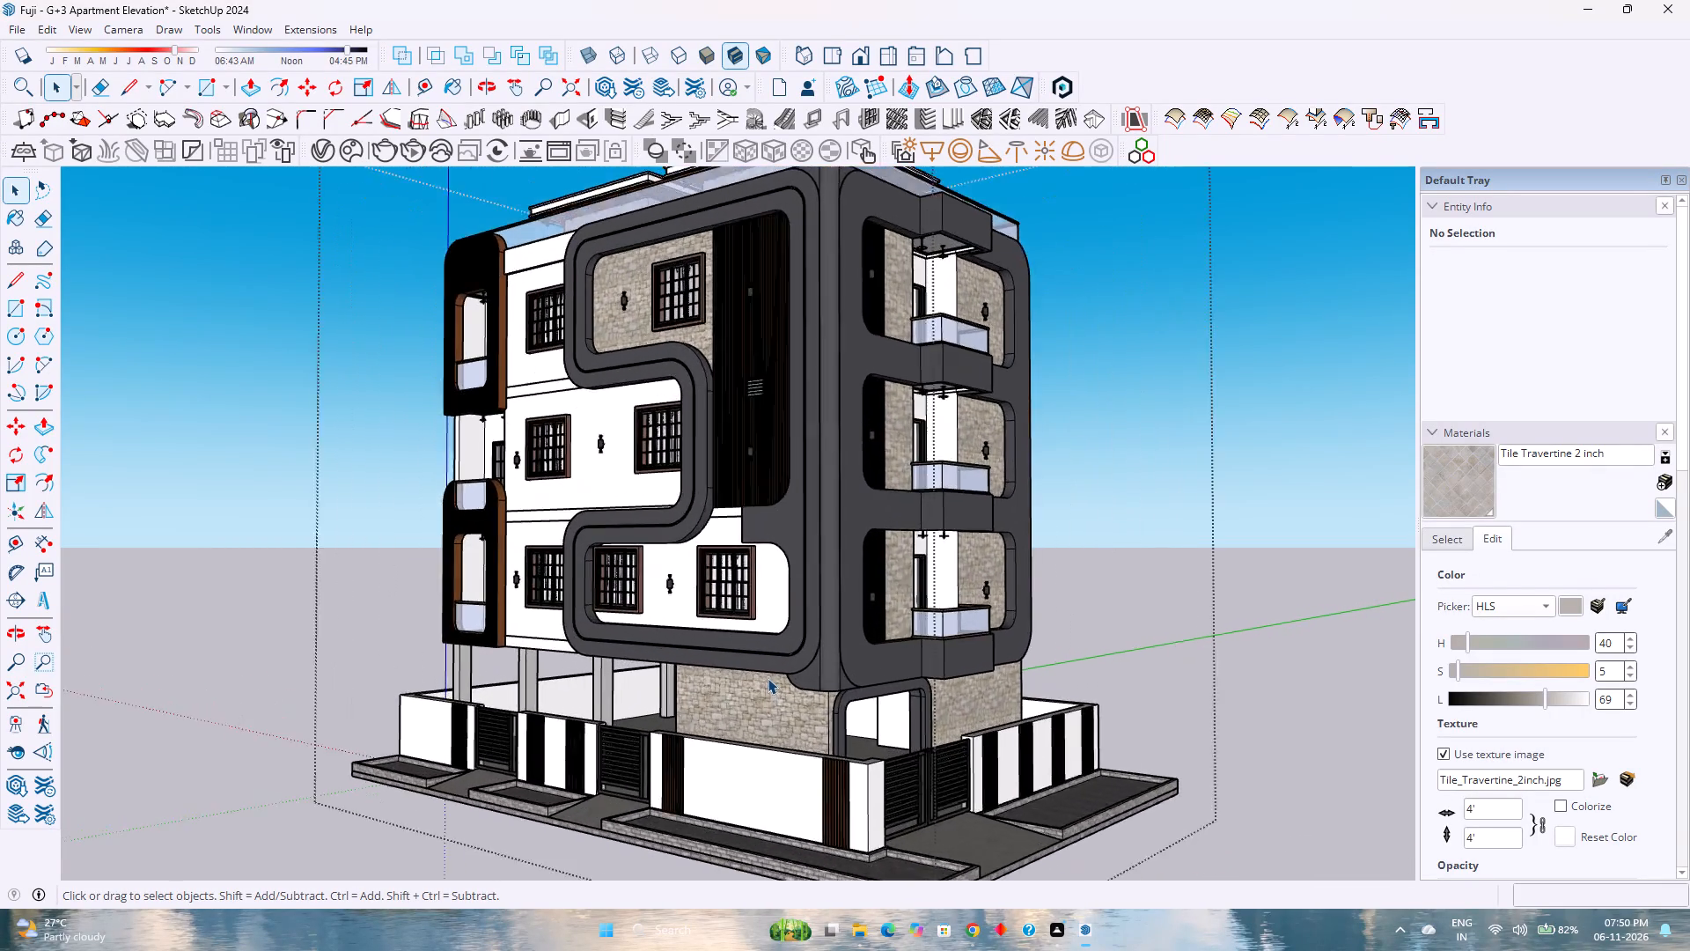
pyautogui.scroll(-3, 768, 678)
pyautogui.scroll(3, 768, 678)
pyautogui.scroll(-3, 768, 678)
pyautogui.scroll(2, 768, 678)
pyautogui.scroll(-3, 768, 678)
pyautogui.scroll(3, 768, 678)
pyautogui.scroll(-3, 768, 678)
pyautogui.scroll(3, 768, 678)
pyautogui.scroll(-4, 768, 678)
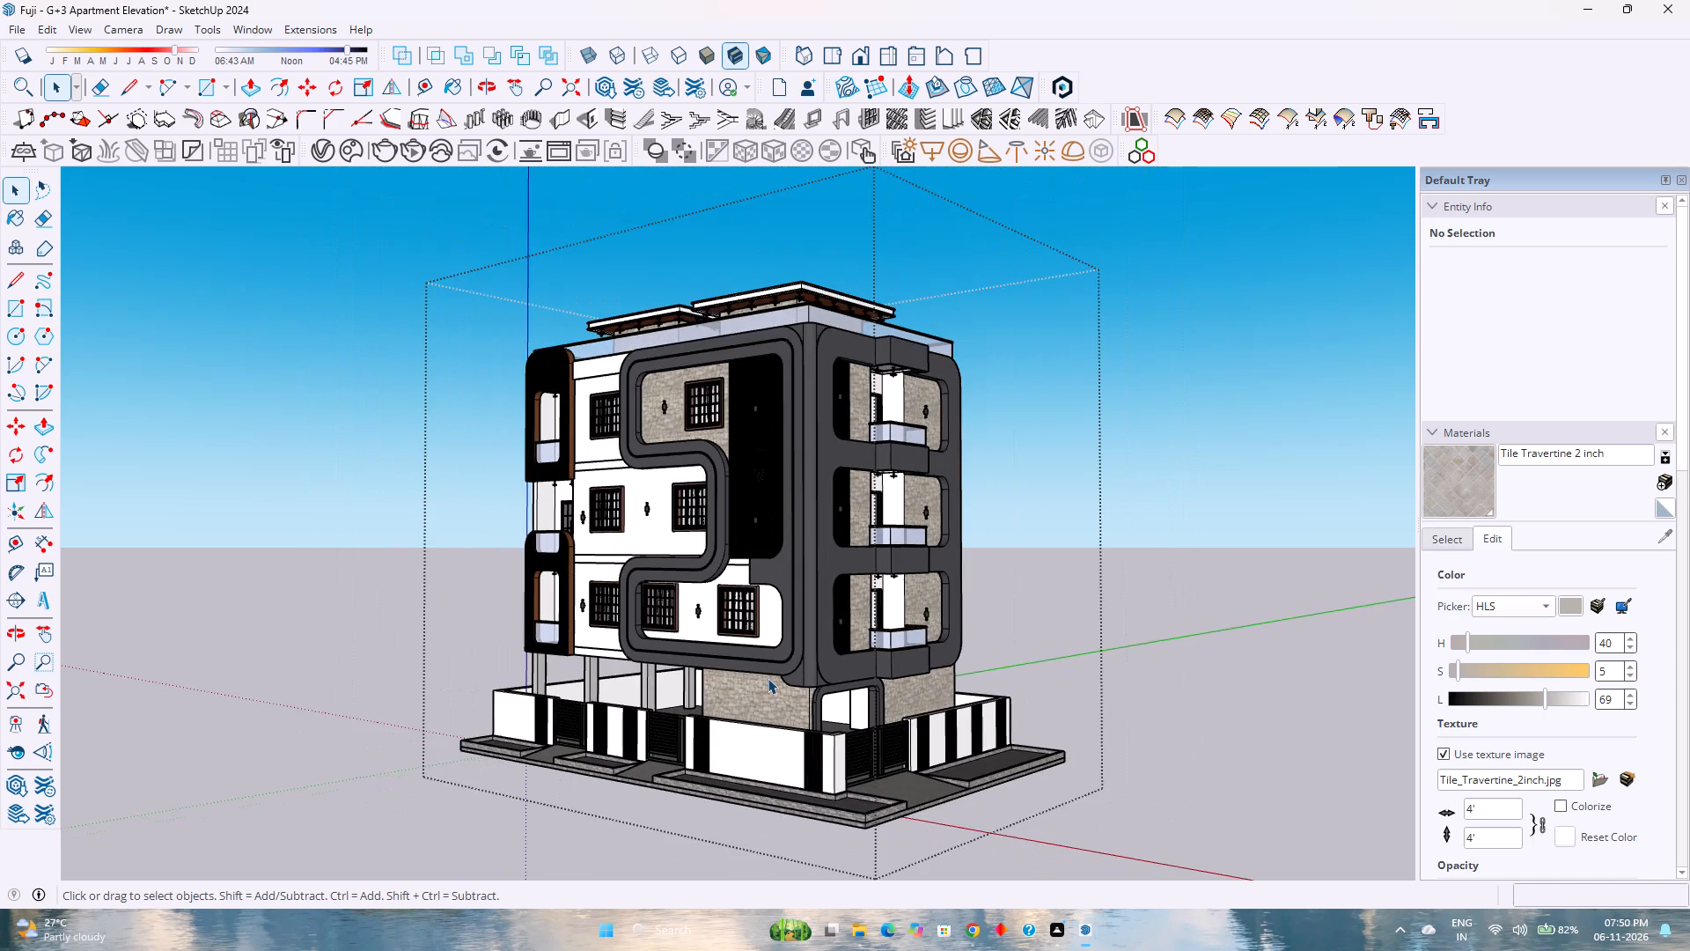
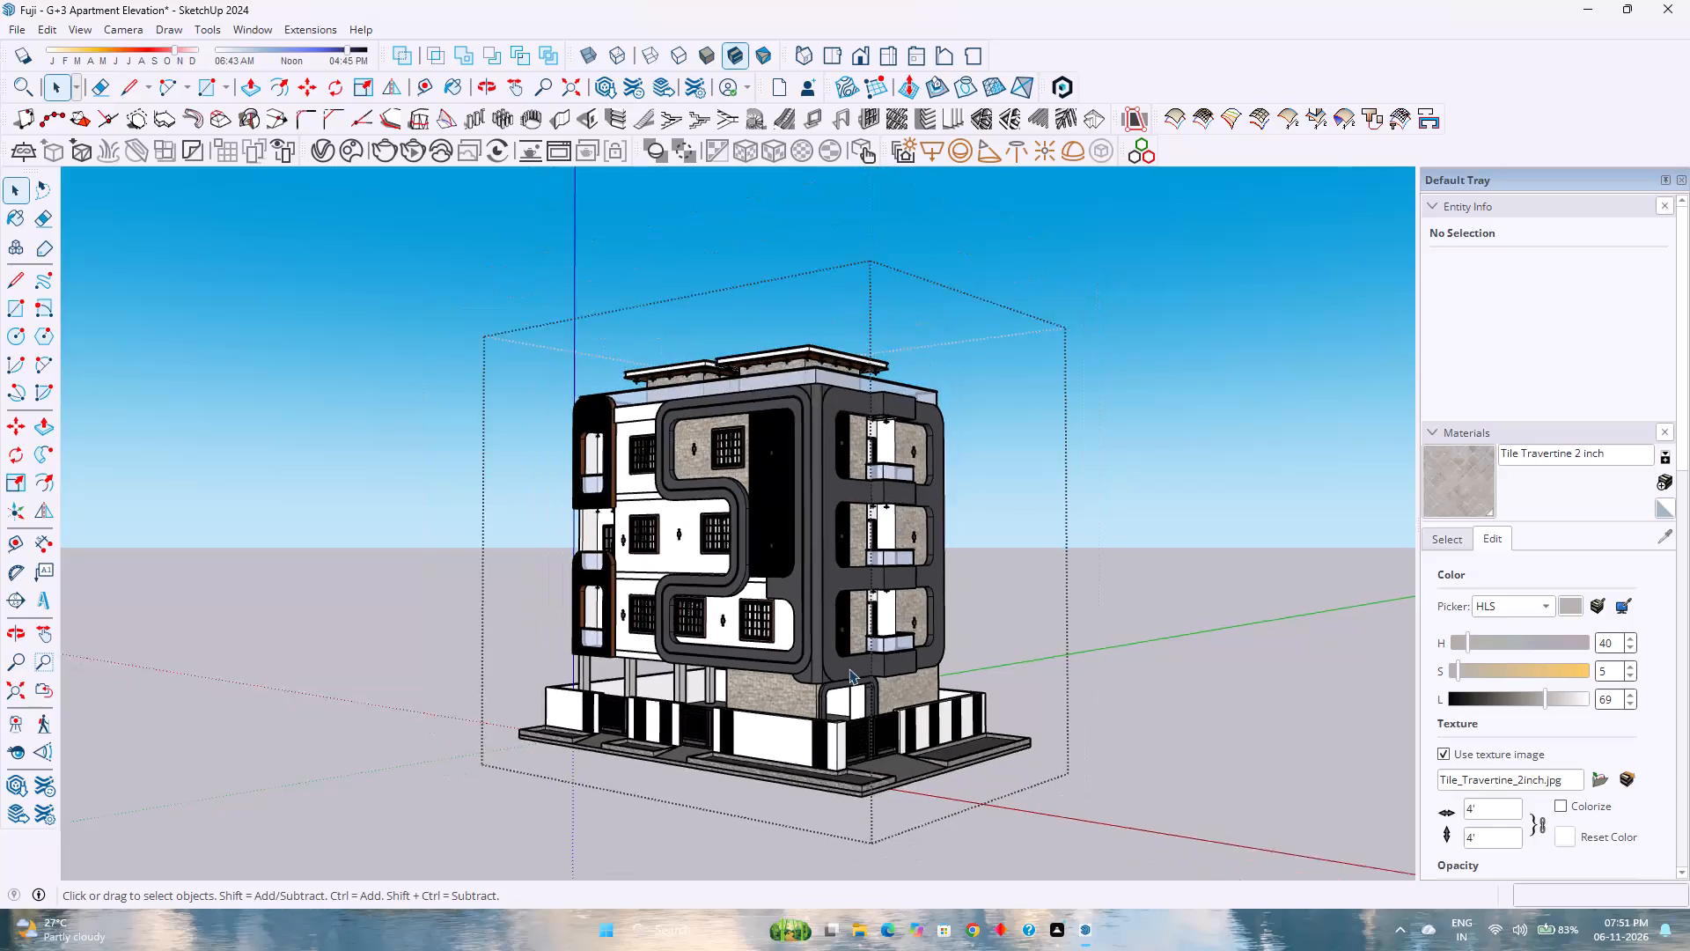
# Examine the front facade up close, including the grilled windows, vertical wood cladding, curved dark frame and corner balconies.
pyautogui.scroll(4, 849, 668)
pyautogui.scroll(3, 634, 762)
pyautogui.scroll(-7, 637, 755)
pyautogui.scroll(1, 646, 730)
pyautogui.scroll(-1, 685, 636)
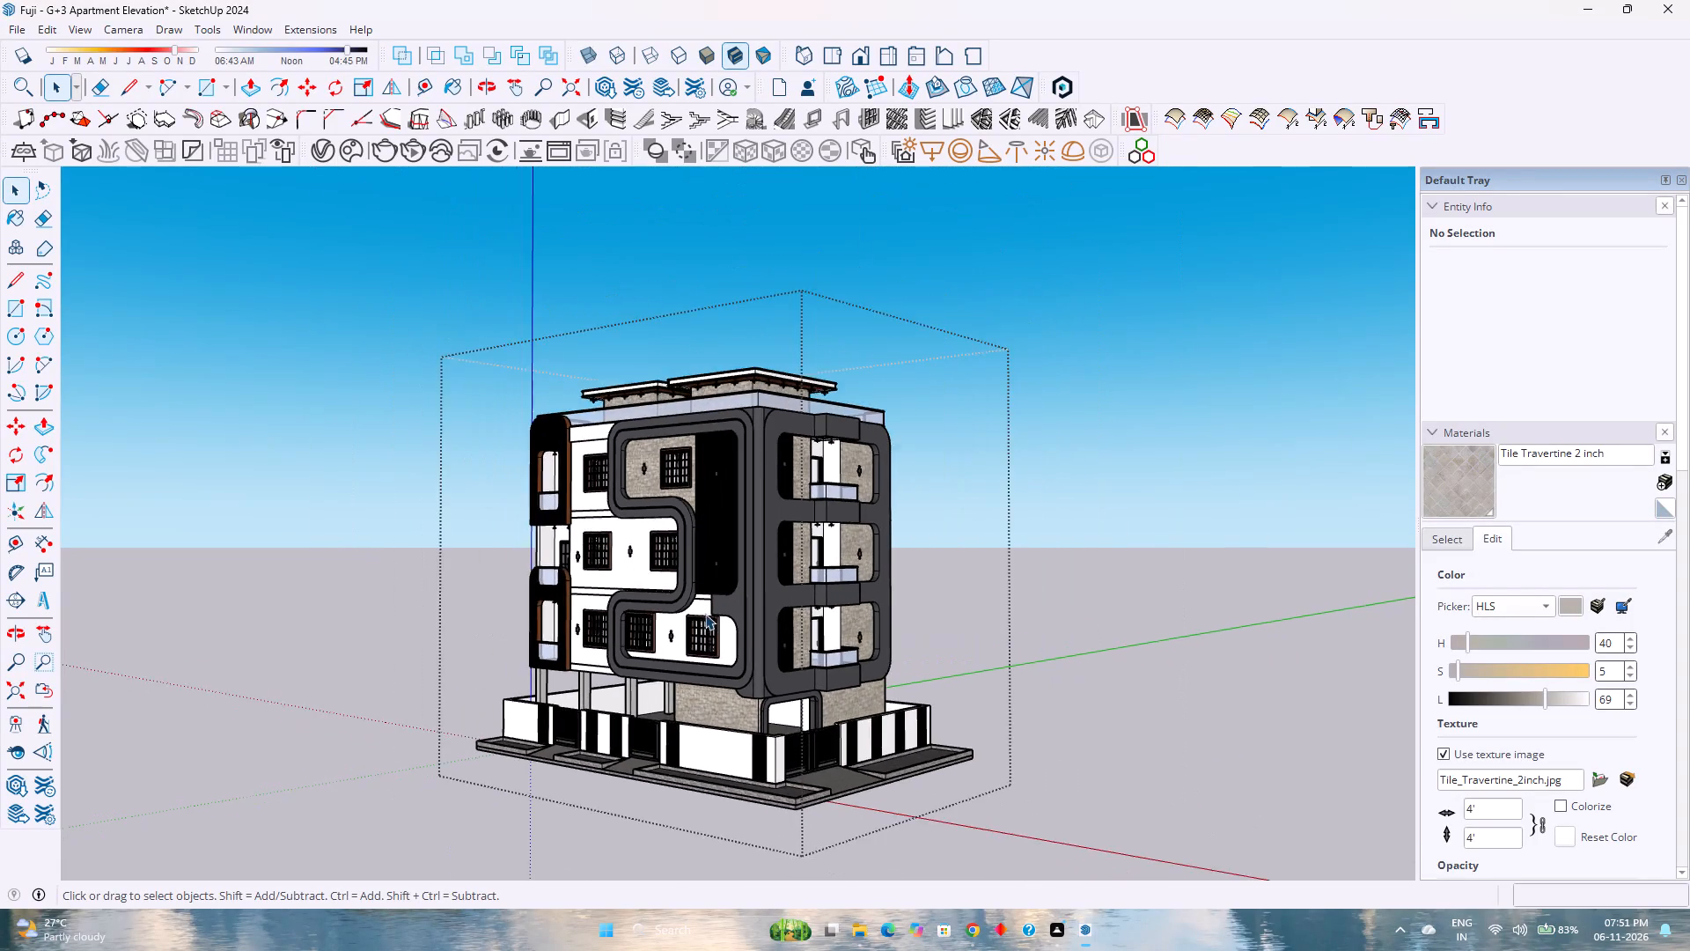
pyautogui.scroll(1, 705, 614)
pyautogui.scroll(-5, 705, 614)
pyautogui.scroll(11, 705, 614)
pyautogui.scroll(-8, 709, 633)
pyautogui.scroll(3, 704, 663)
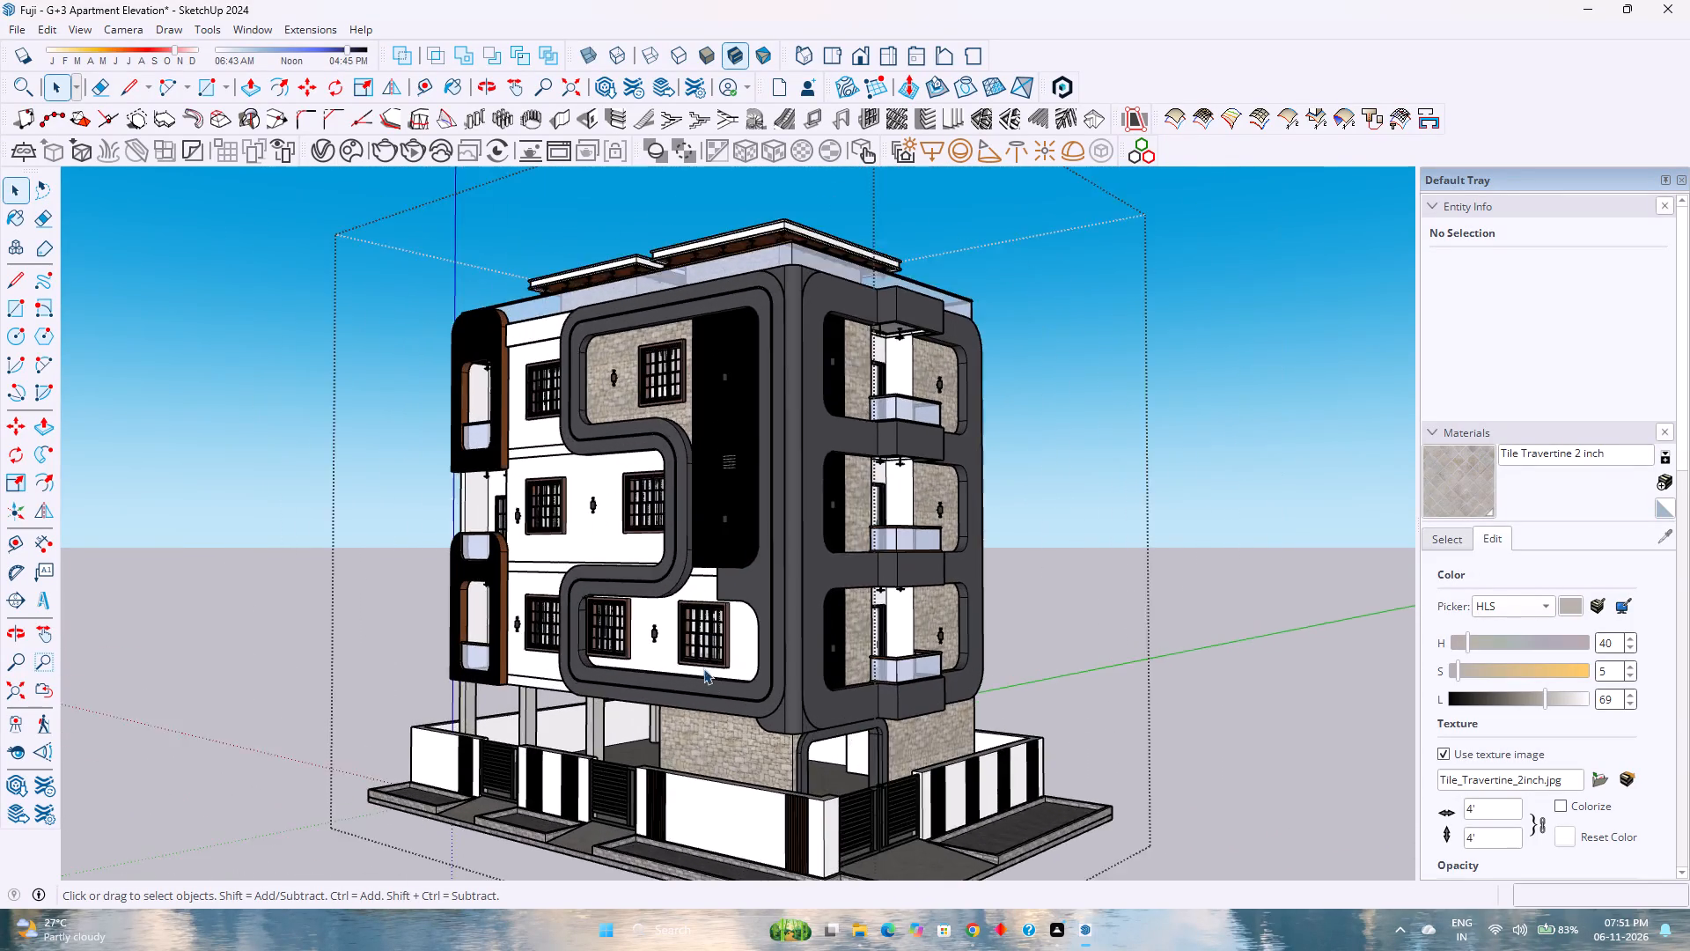
pyautogui.scroll(3, 703, 668)
pyautogui.moveTo(698, 686); pyautogui.dragTo(706, 689, button='middle')
pyautogui.moveTo(725, 689); pyautogui.dragTo(774, 684, button='middle')
pyautogui.middleClick(774, 684)
pyautogui.middleClick(774, 684)
pyautogui.scroll(-3, 774, 684)
pyautogui.scroll(5, 827, 460)
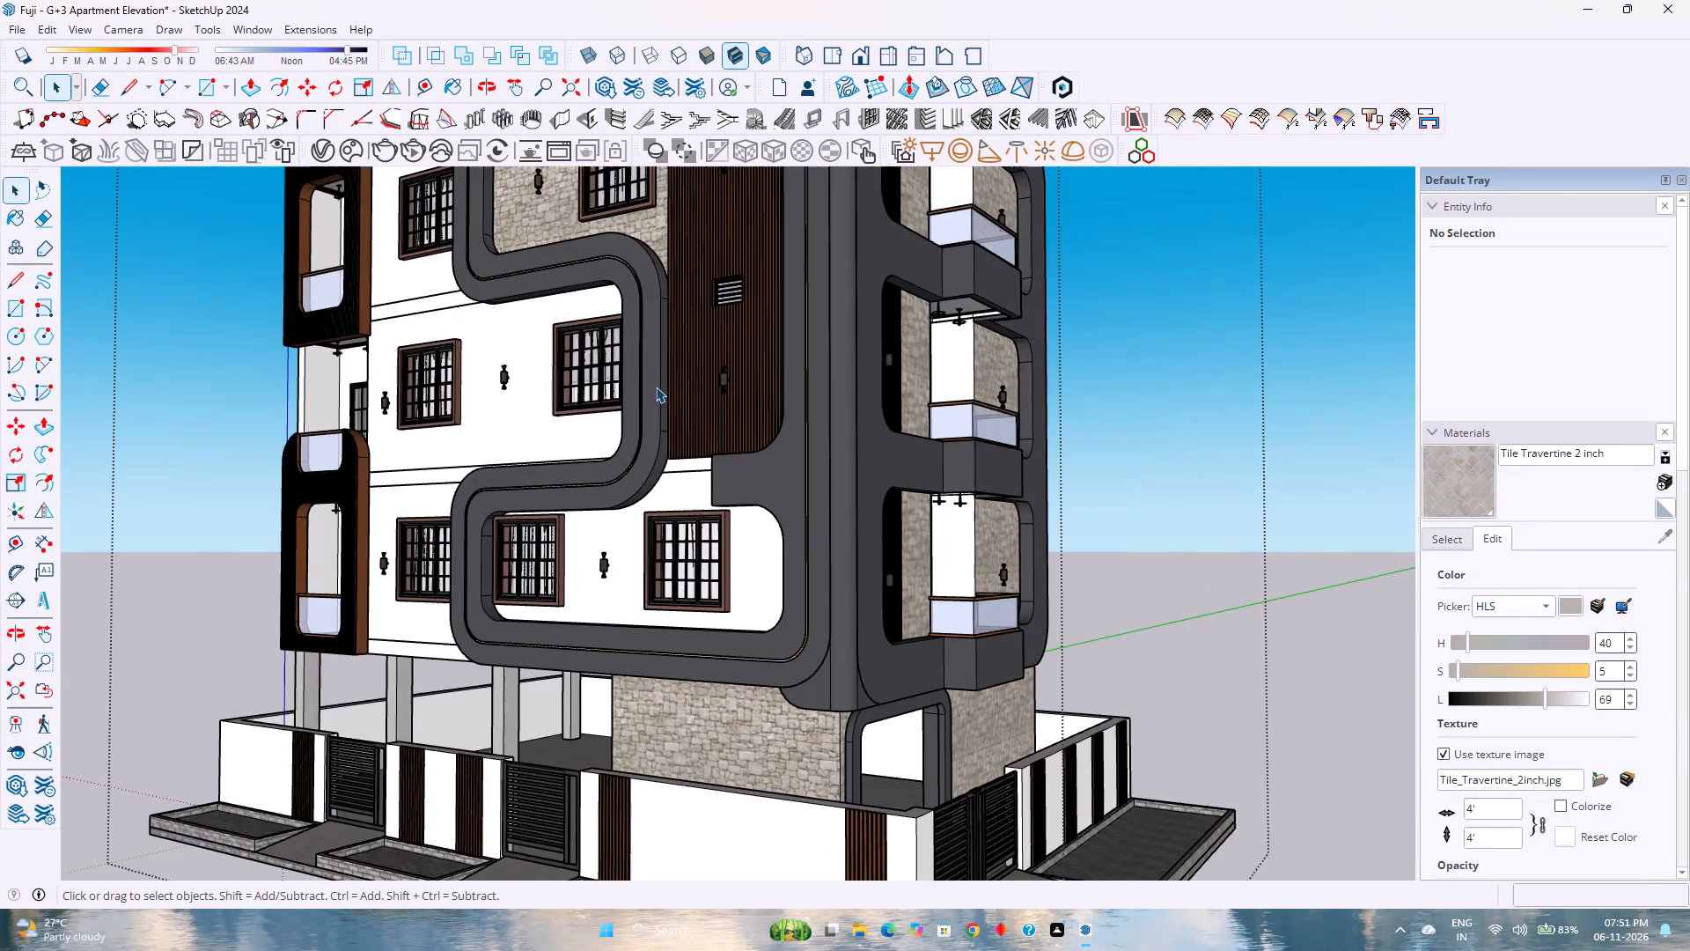
pyautogui.scroll(8, 656, 387)
pyautogui.scroll(-2, 749, 440)
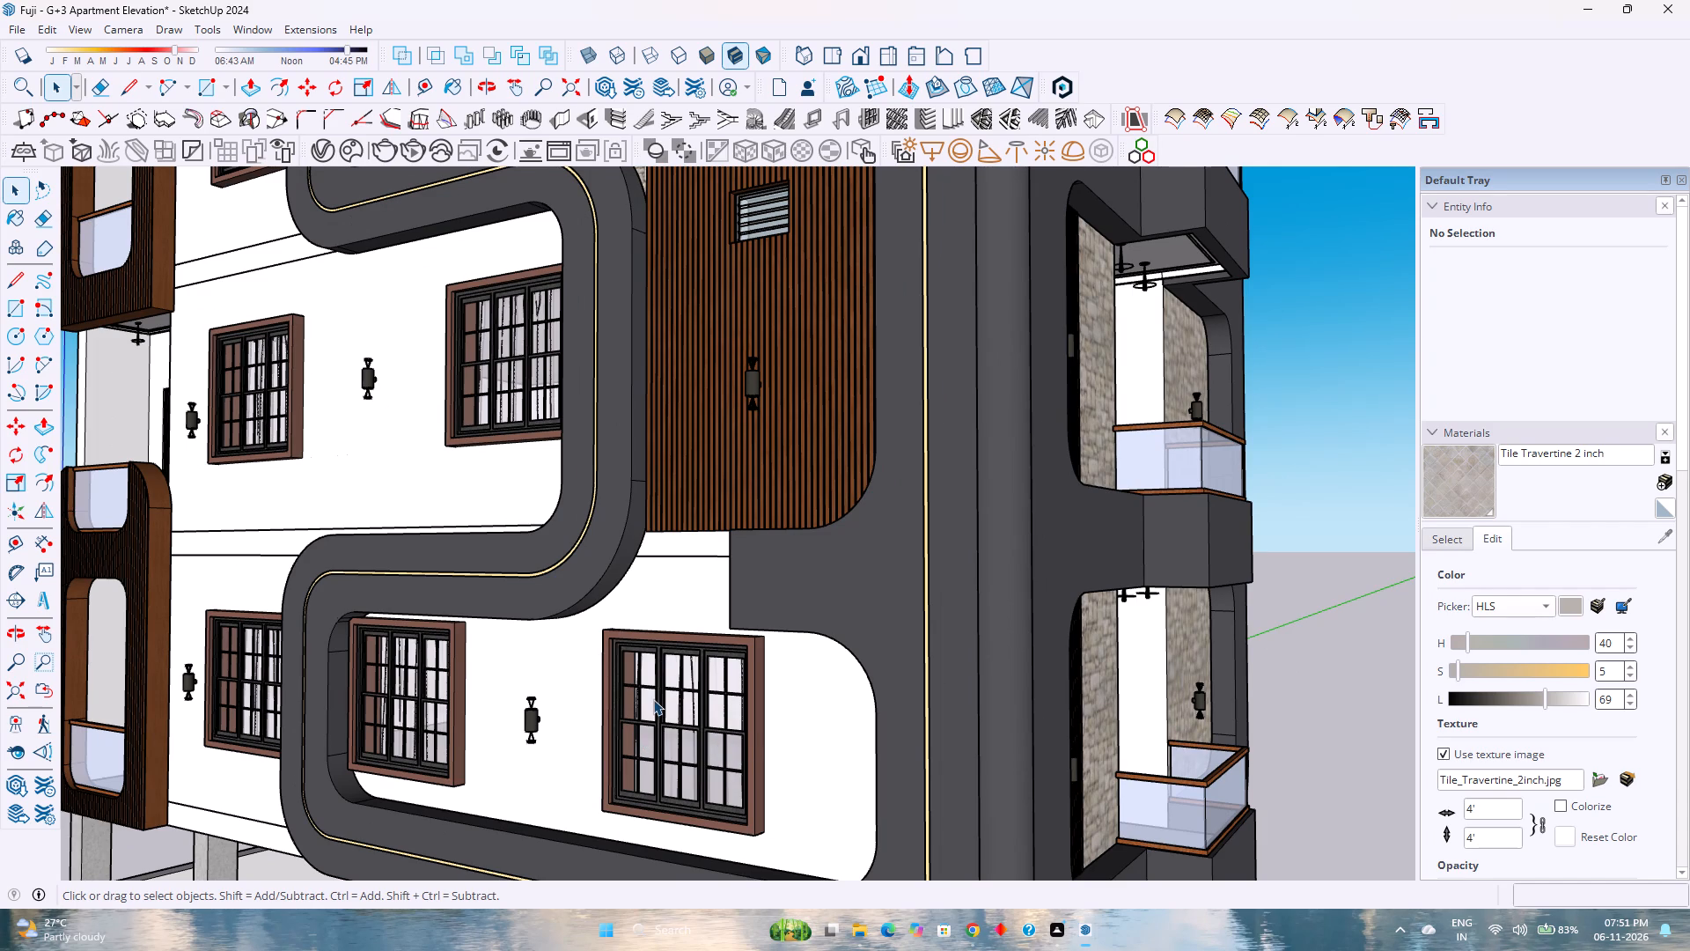
pyautogui.scroll(-16, 653, 699)
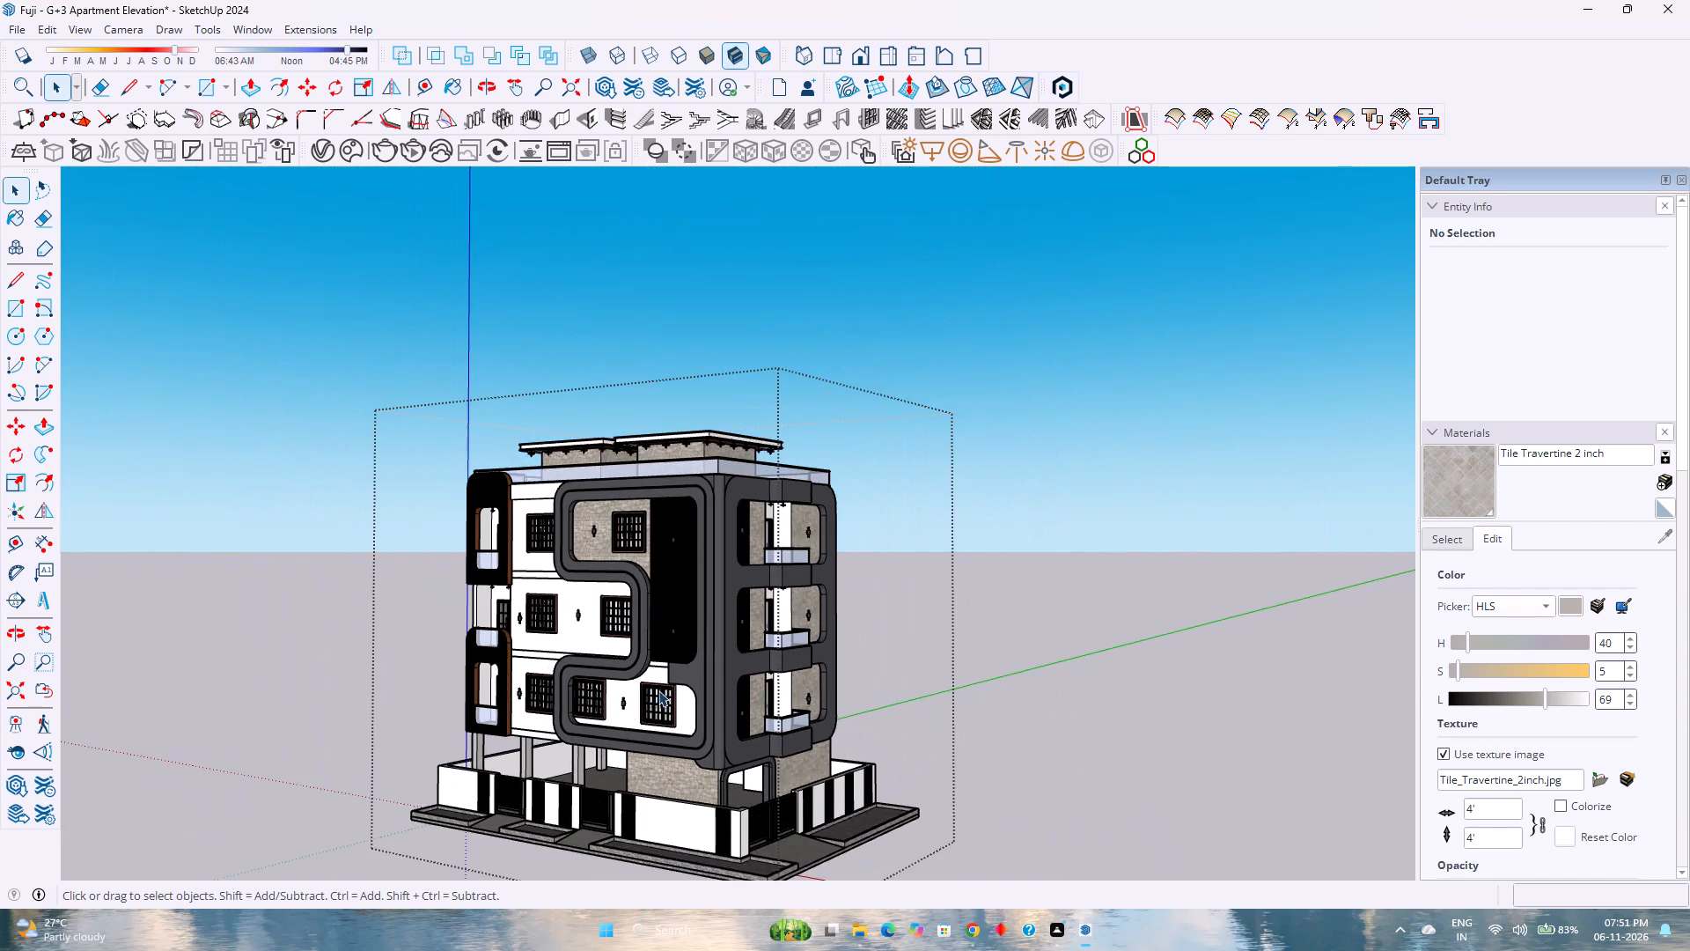
# Examine the apartment building's overall massing and corner balconies from a low, near-ground viewpoint.
pyautogui.scroll(1, 658, 689)
pyautogui.middleClick(658, 689)
pyautogui.moveTo(659, 685); pyautogui.dragTo(695, 609, button='middle')
pyautogui.scroll(-5, 697, 605)
pyautogui.scroll(5, 620, 752)
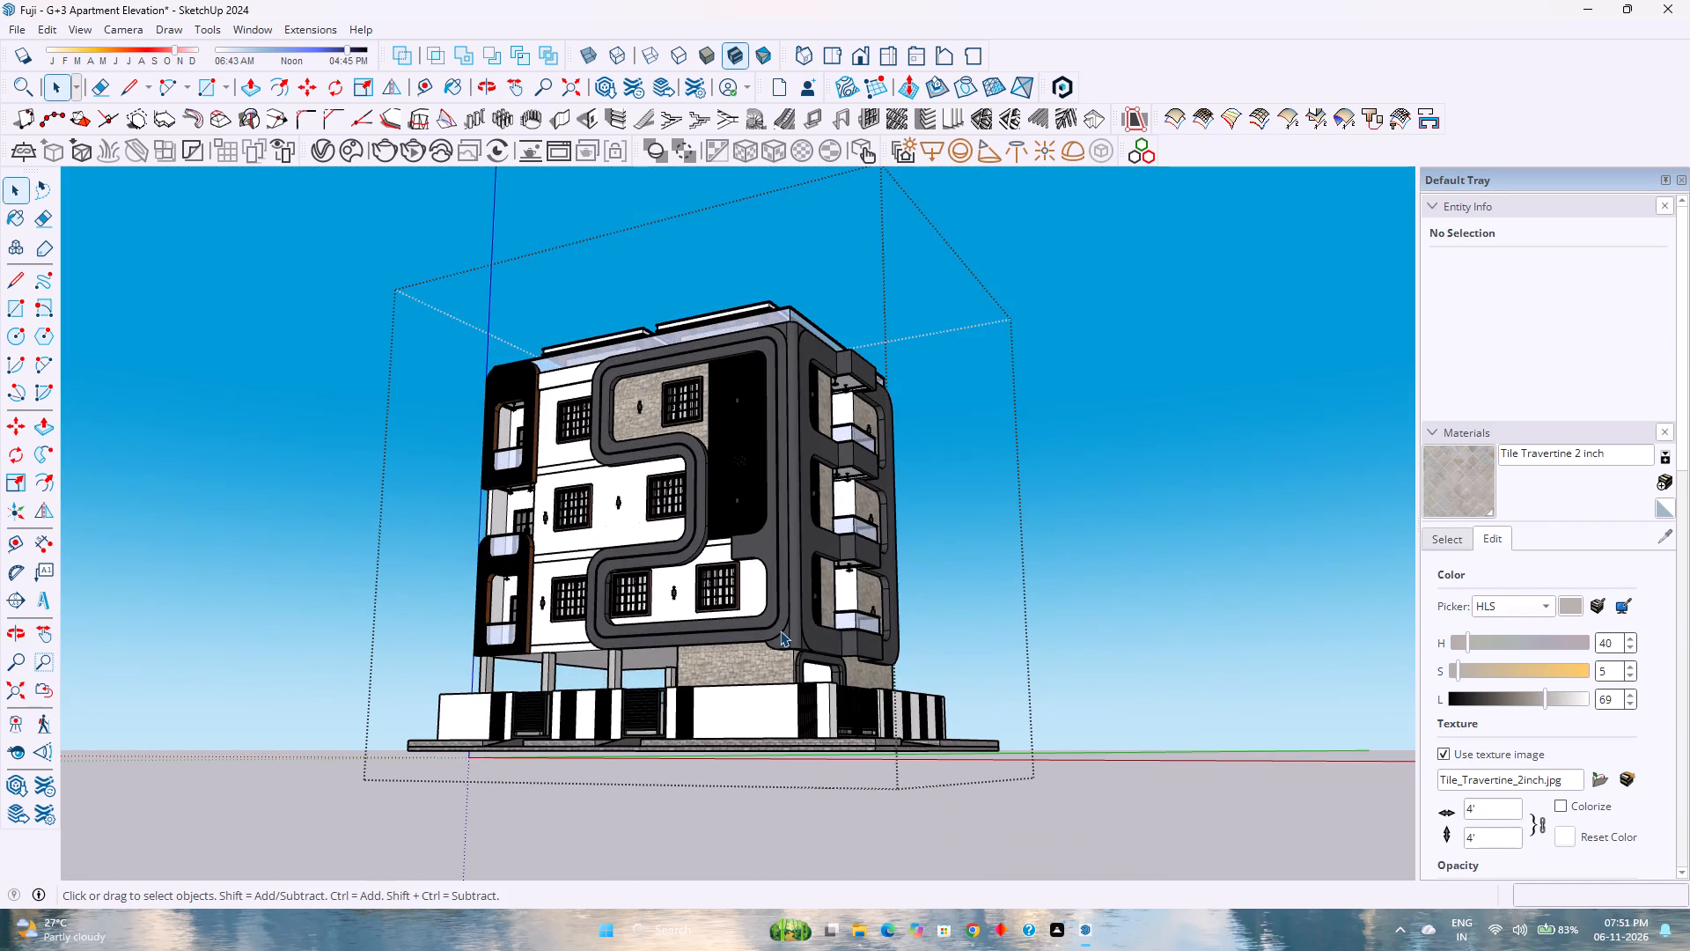
pyautogui.moveTo(779, 629); pyautogui.dragTo(754, 687, button='middle')
pyautogui.middleClick(754, 687)
pyautogui.middleClick(754, 687)
pyautogui.scroll(-3, 738, 549)
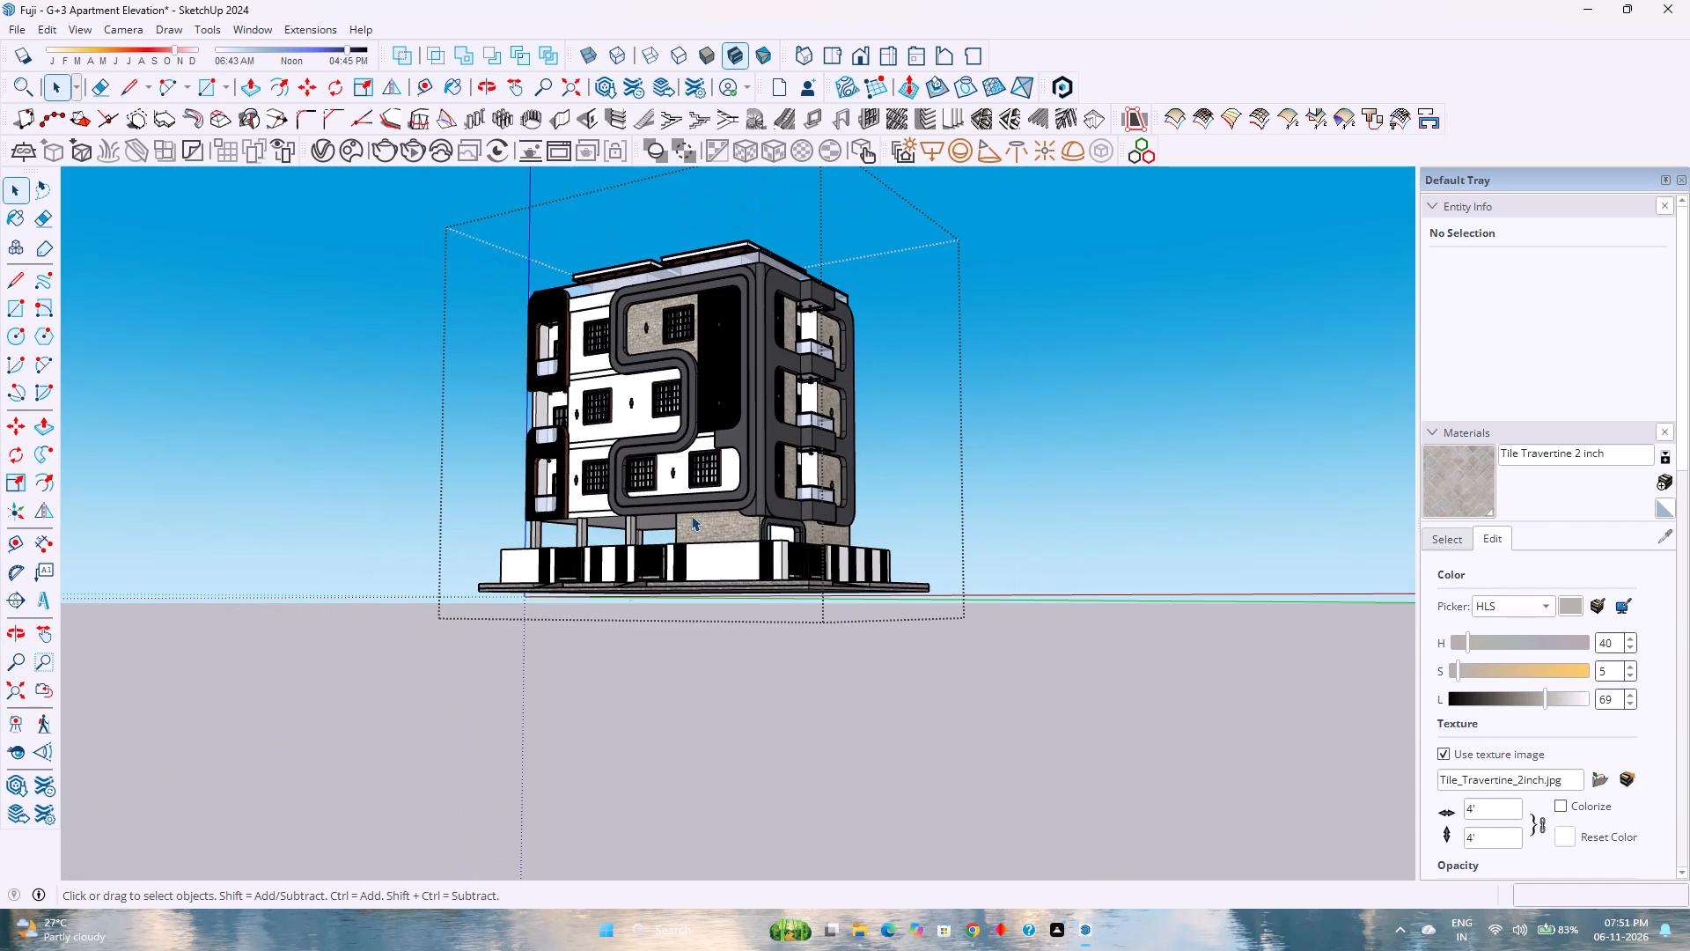
pyautogui.scroll(3, 501, 184)
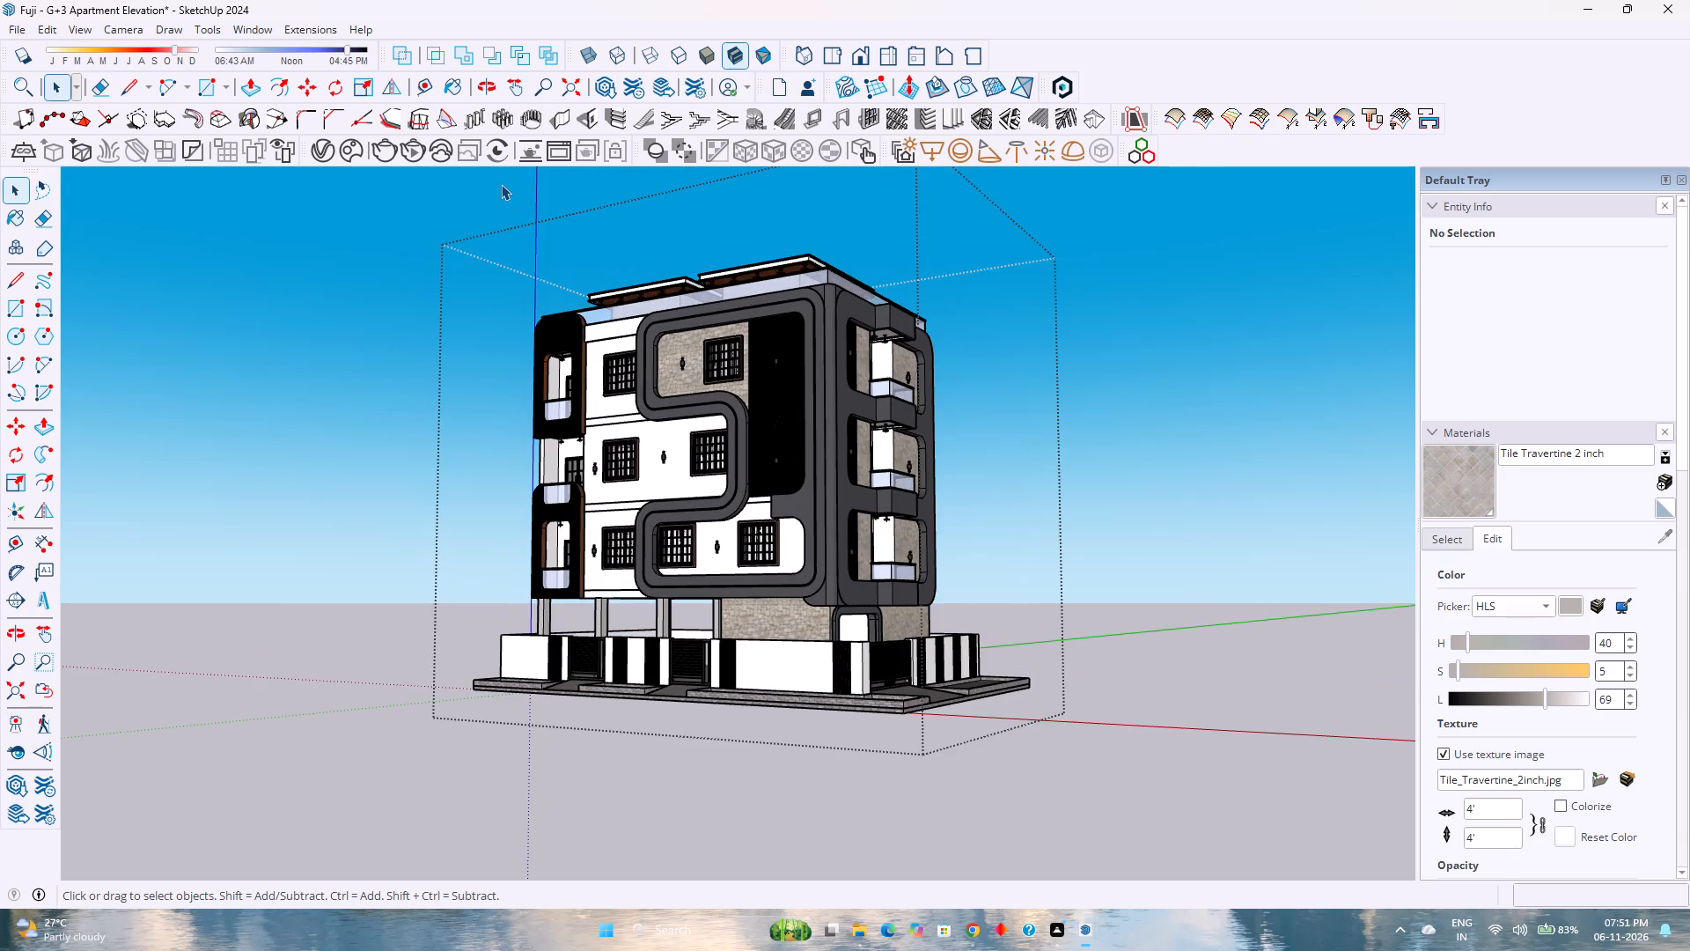
pyautogui.scroll(-1, 502, 189)
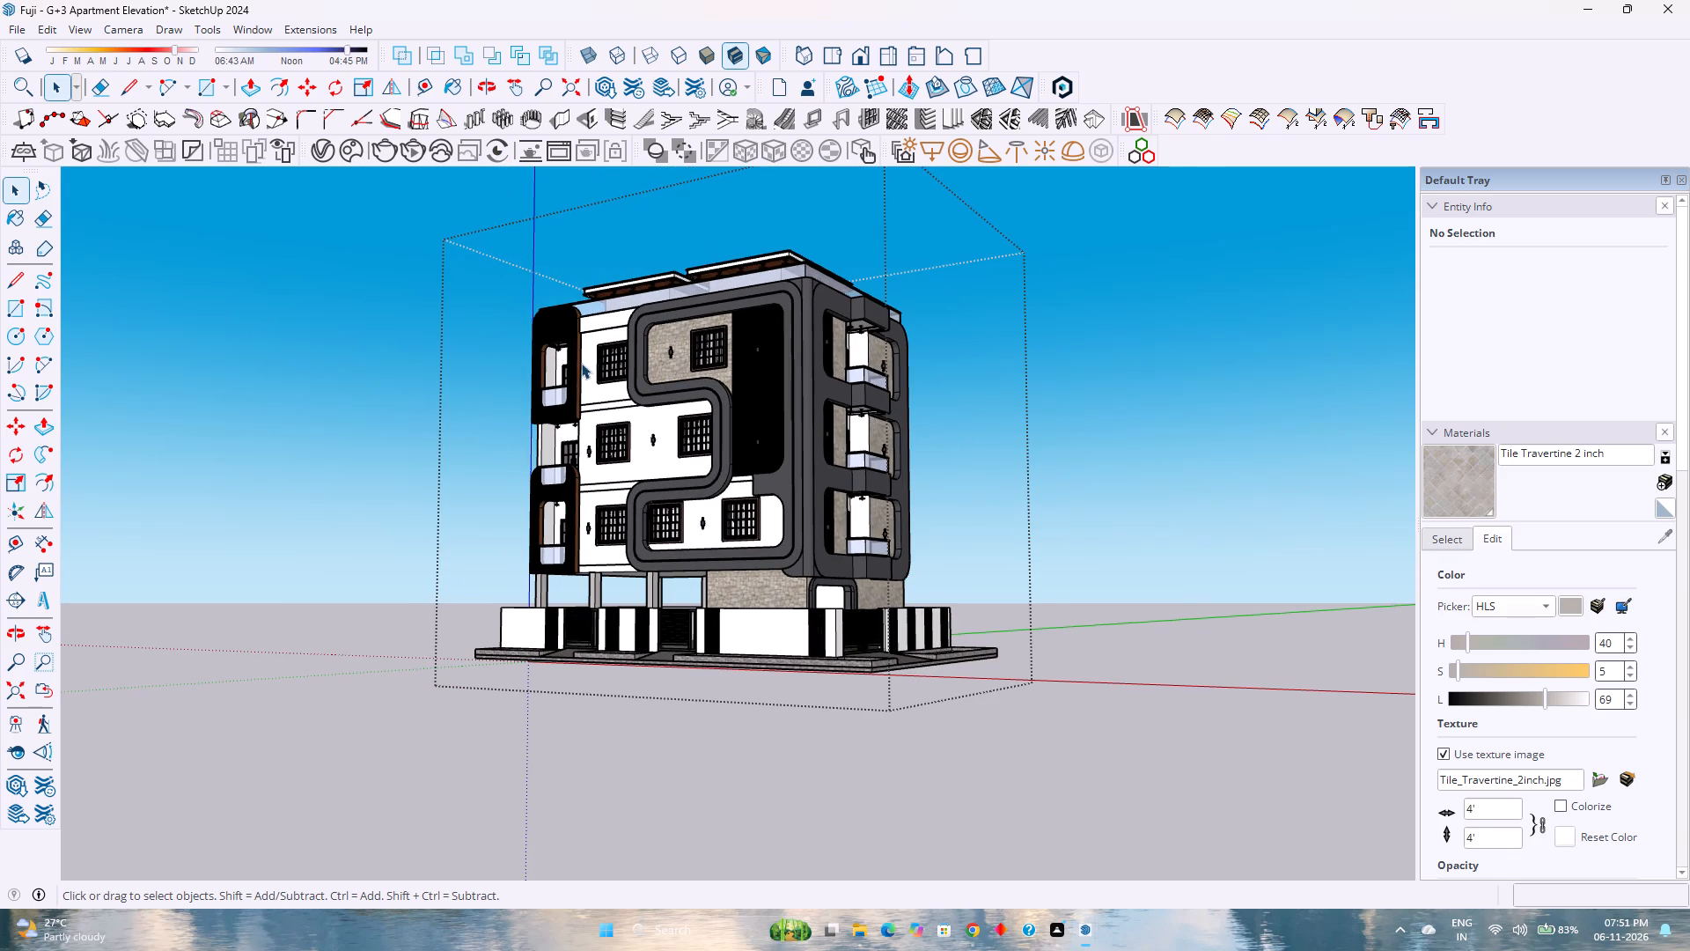
pyautogui.scroll(3, 564, 283)
pyautogui.scroll(-2, 564, 283)
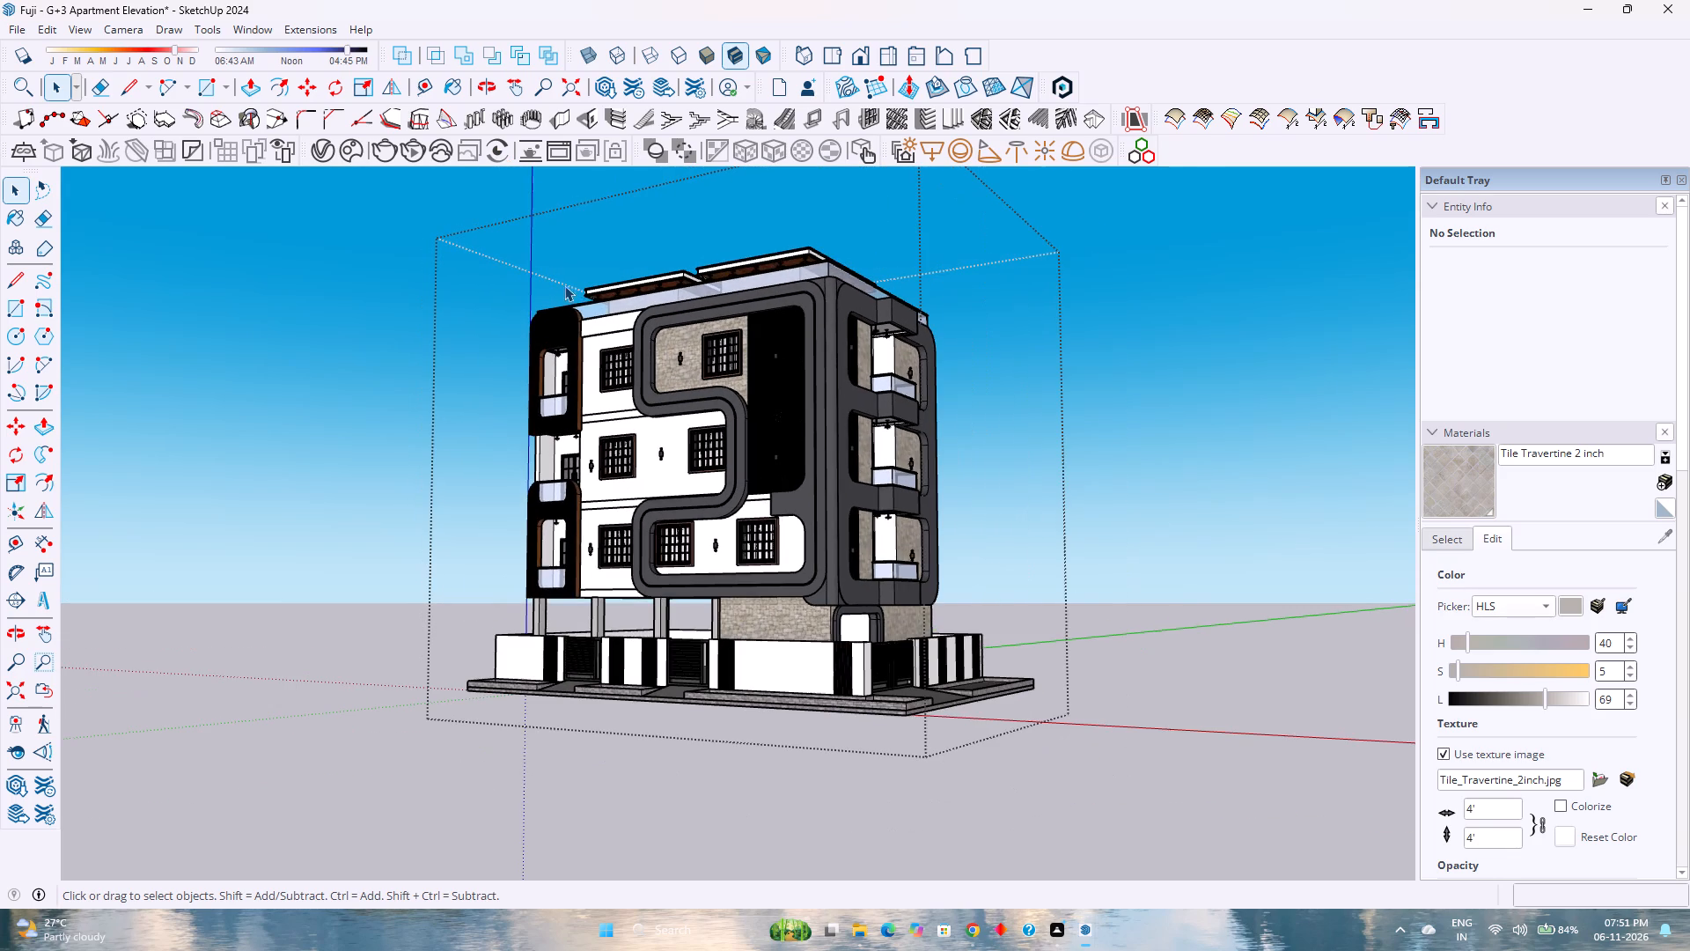
pyautogui.scroll(2, 588, 292)
# Examine the whole building from a raised viewpoint, covering the roof canopies, terrace parapet, facade frame and compound wall.
pyautogui.moveTo(588, 291); pyautogui.dragTo(594, 340, button='middle')
pyautogui.middleClick(594, 340)
pyautogui.scroll(-4, 594, 340)
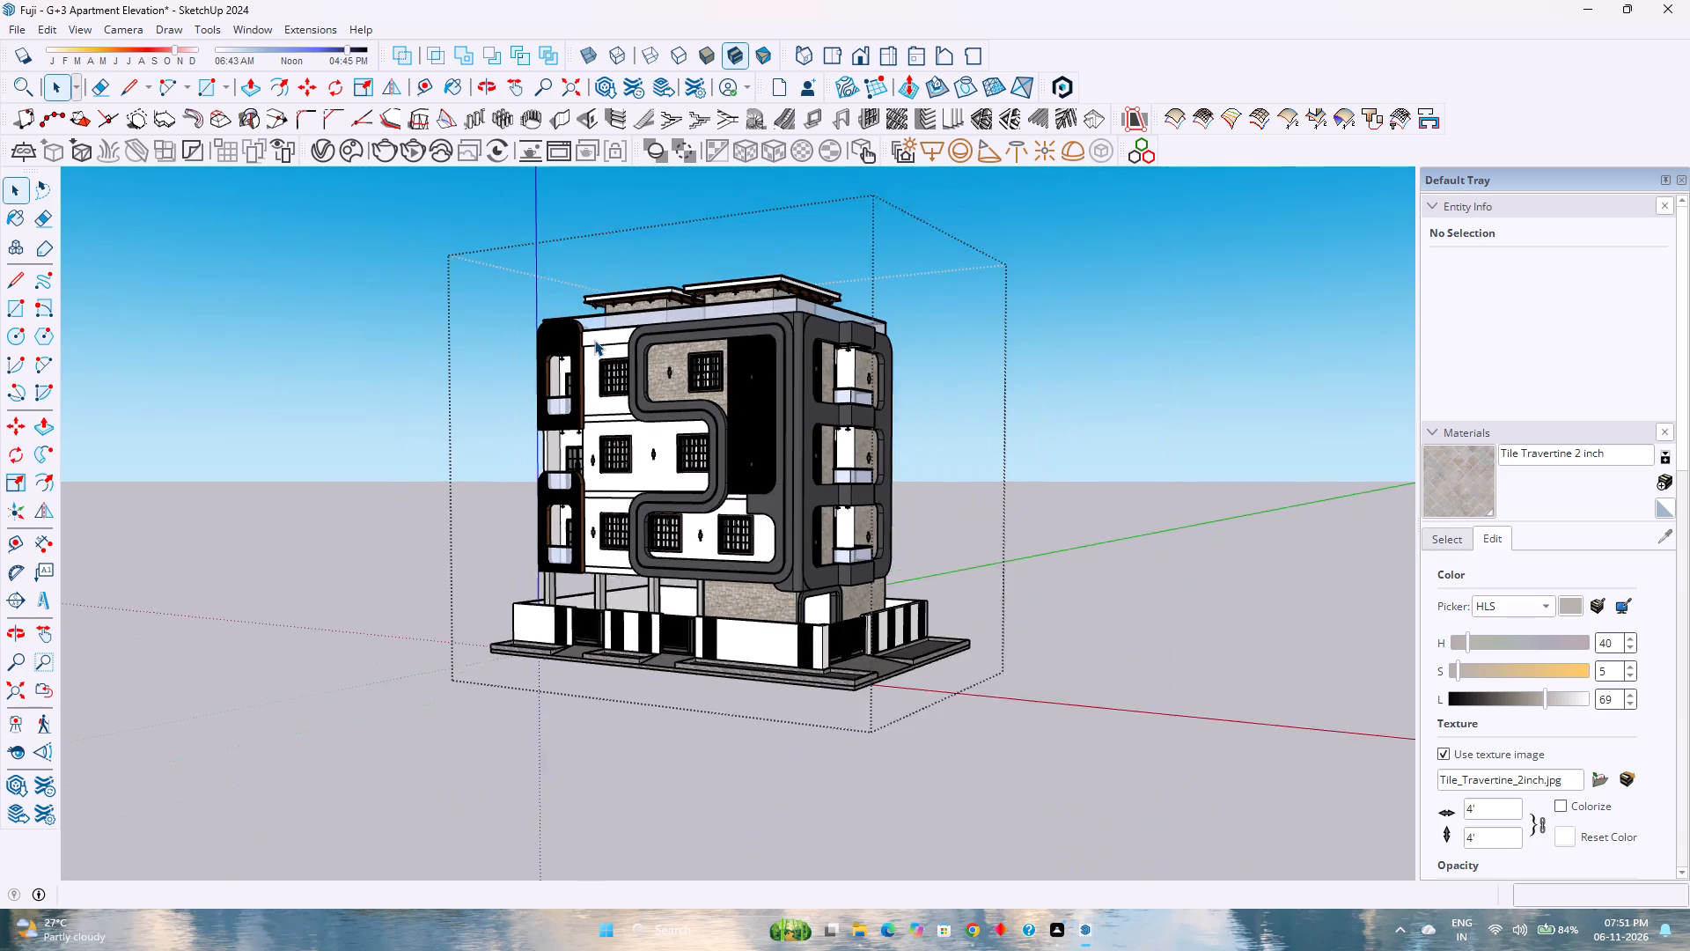
pyautogui.scroll(-1, 594, 340)
pyautogui.moveTo(594, 340); pyautogui.dragTo(609, 417, button='middle')
pyautogui.middleClick(609, 417)
pyautogui.scroll(-3, 609, 418)
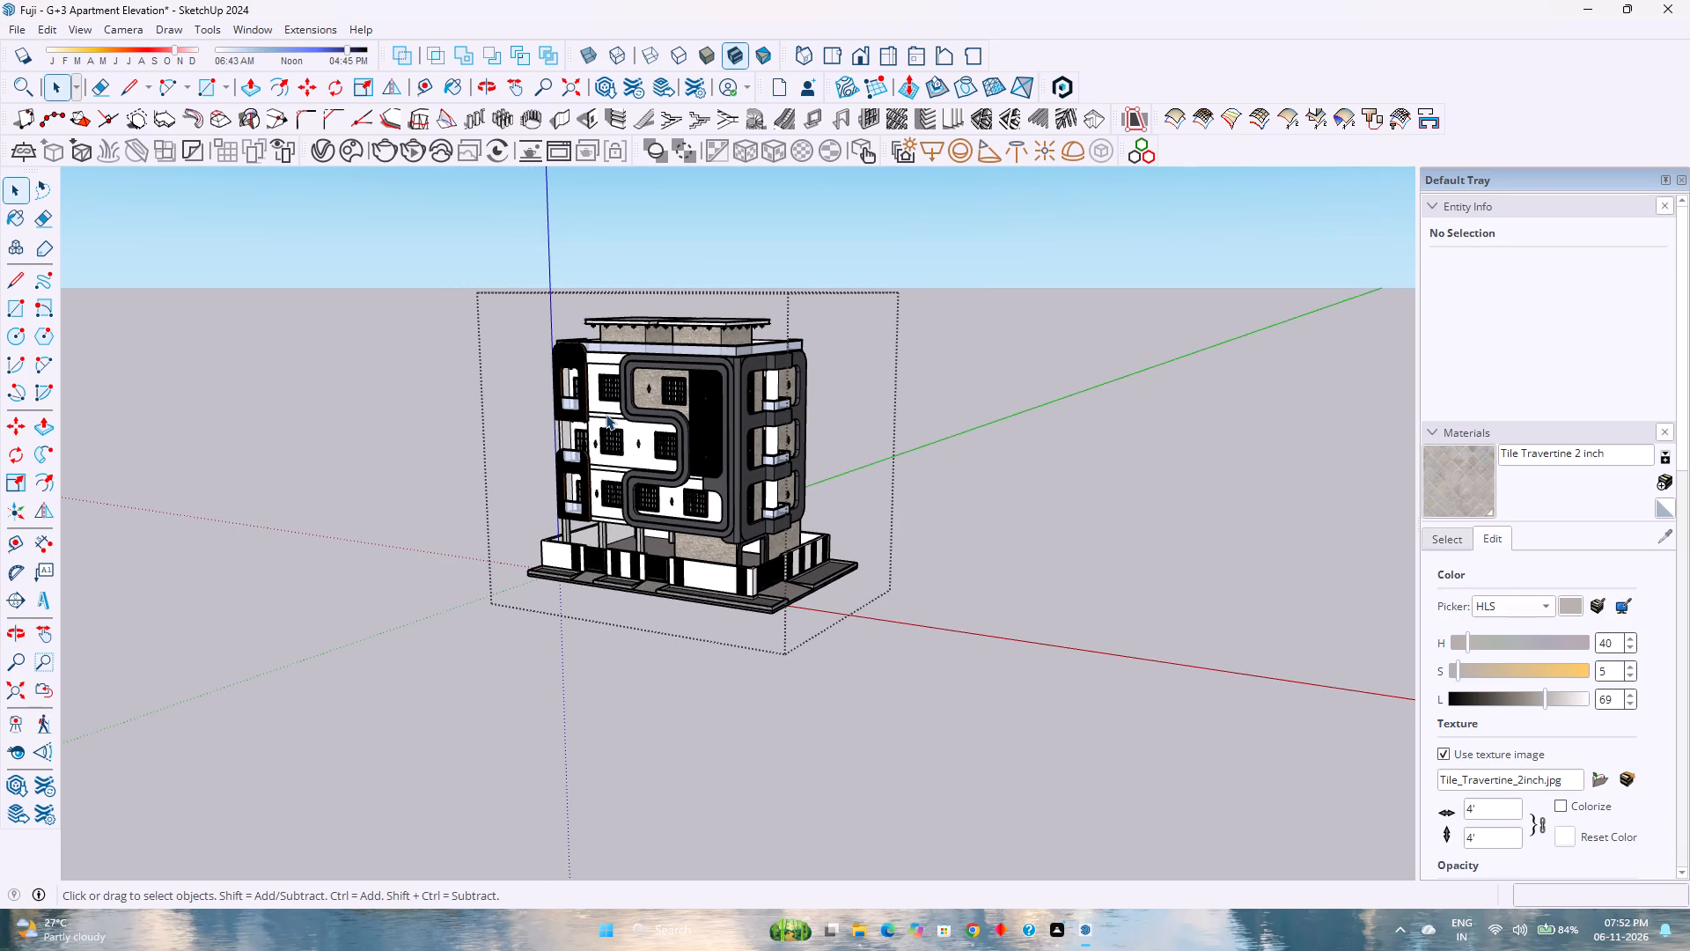
pyautogui.scroll(-2, 614, 392)
pyautogui.scroll(2, 614, 392)
pyautogui.scroll(-3, 615, 390)
pyautogui.scroll(2, 615, 390)
pyautogui.scroll(-2, 619, 358)
pyautogui.scroll(8, 619, 362)
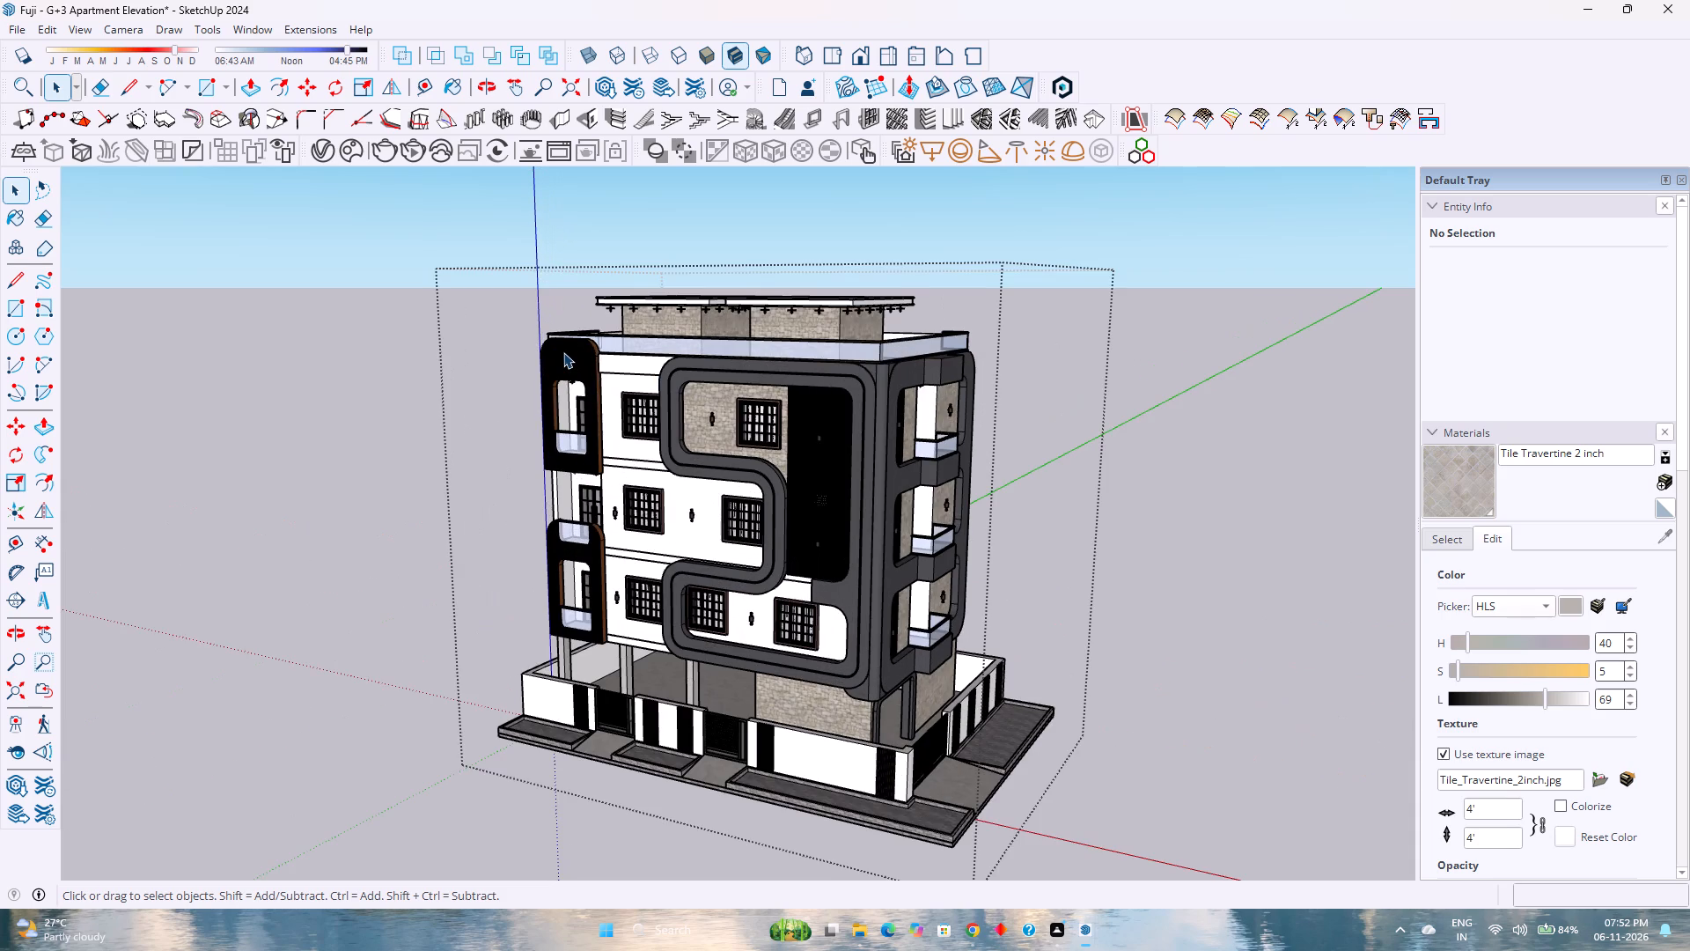
pyautogui.scroll(1, 563, 352)
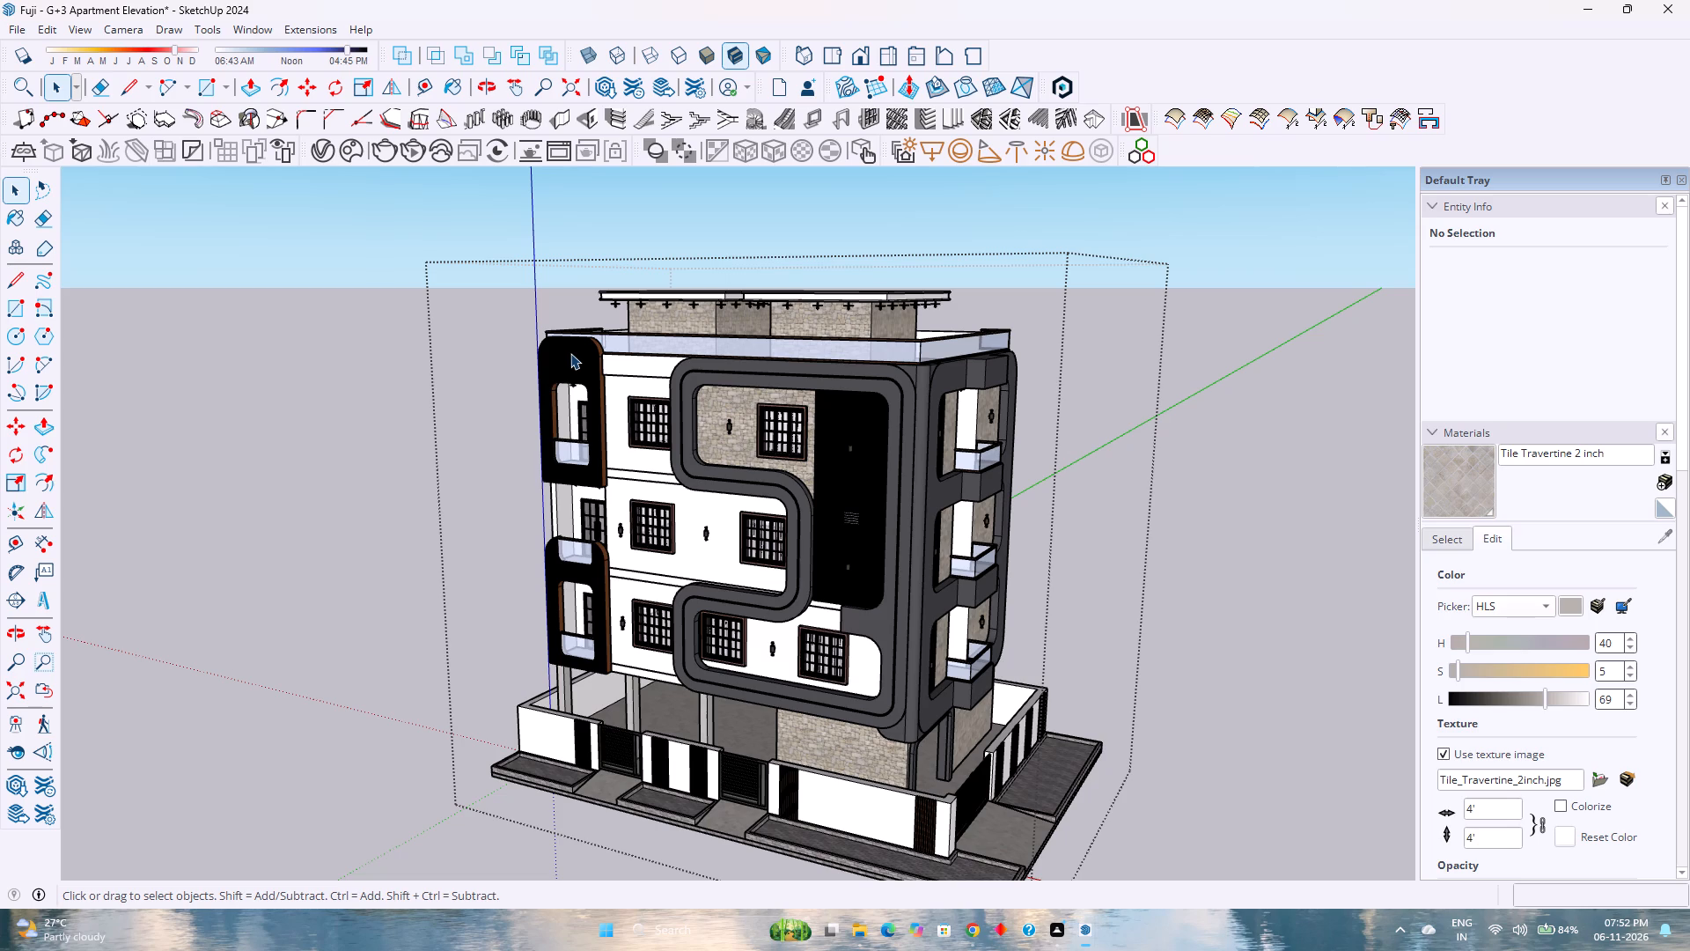
pyautogui.scroll(-4, 570, 352)
pyautogui.scroll(4, 570, 351)
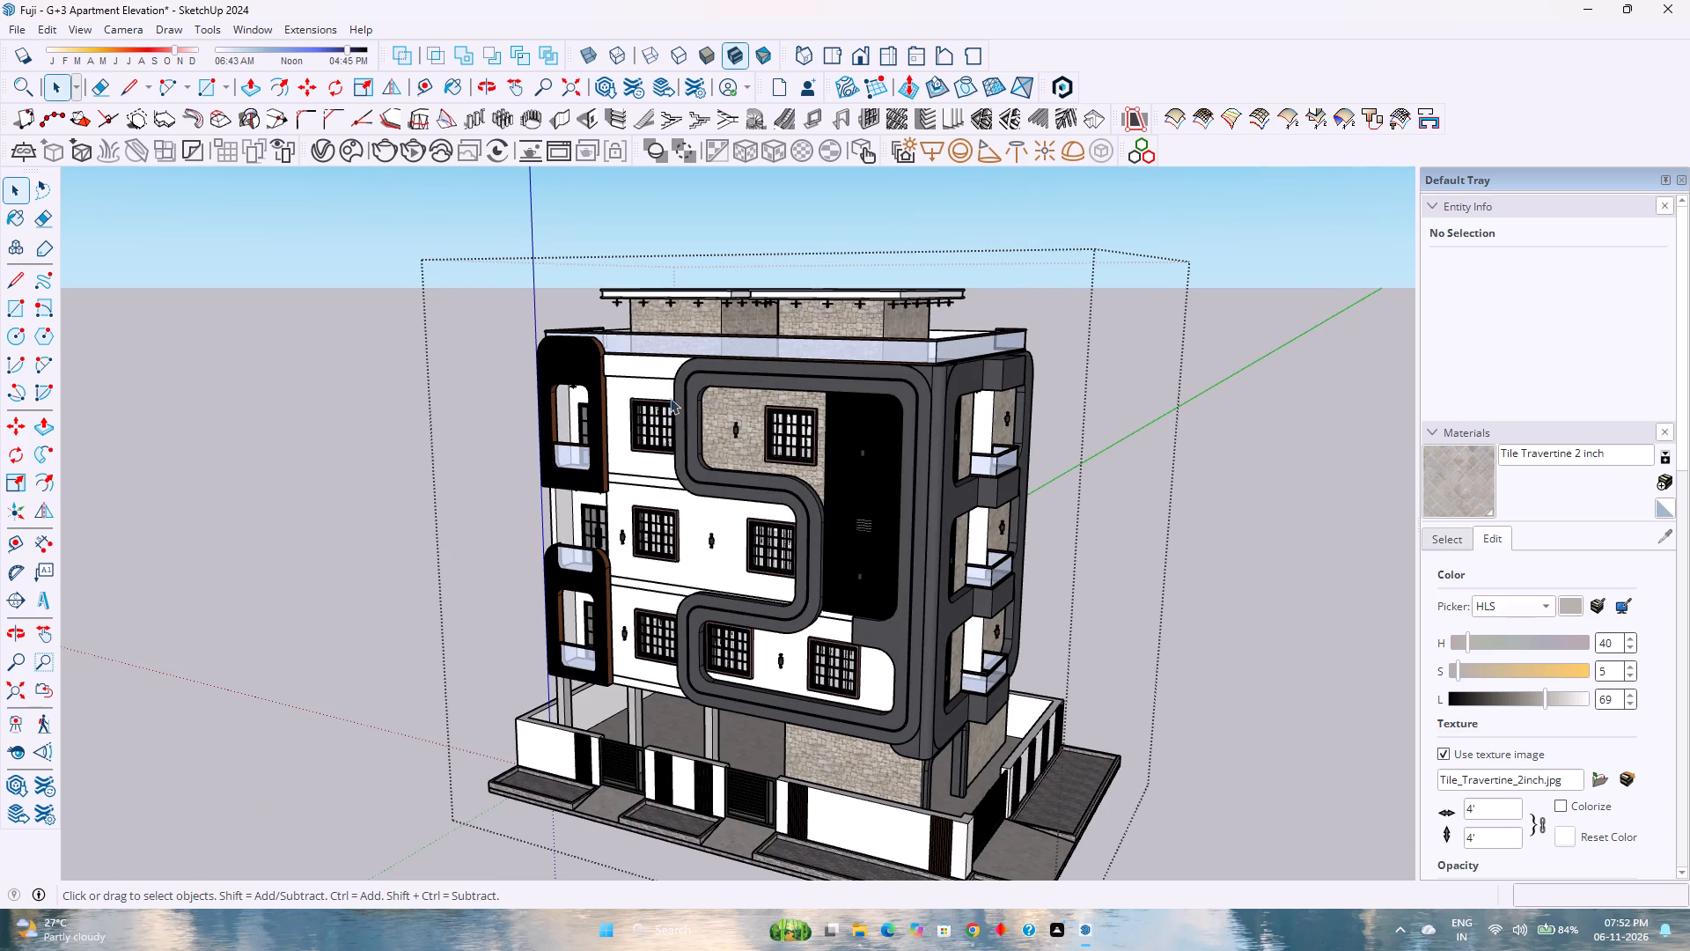
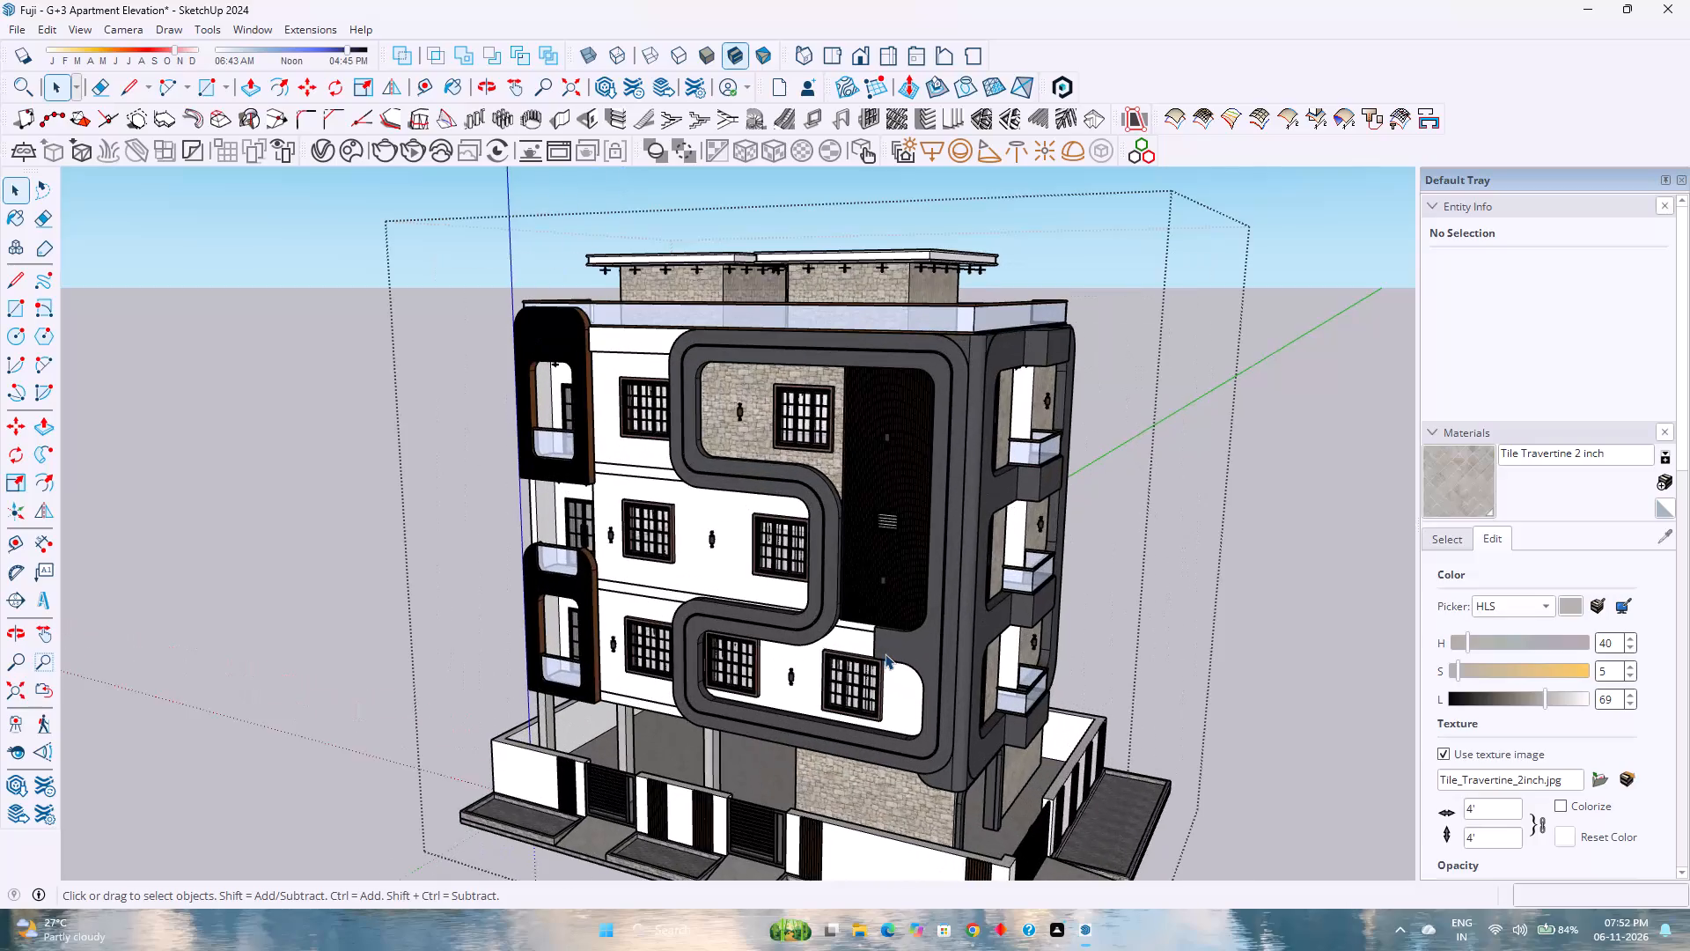
# Examine the front facade's curved dark frame, grilled windows and wood cladding from a raised viewpoint, both close up and at full-building scale.
pyautogui.scroll(4, 885, 653)
pyautogui.scroll(-4, 885, 653)
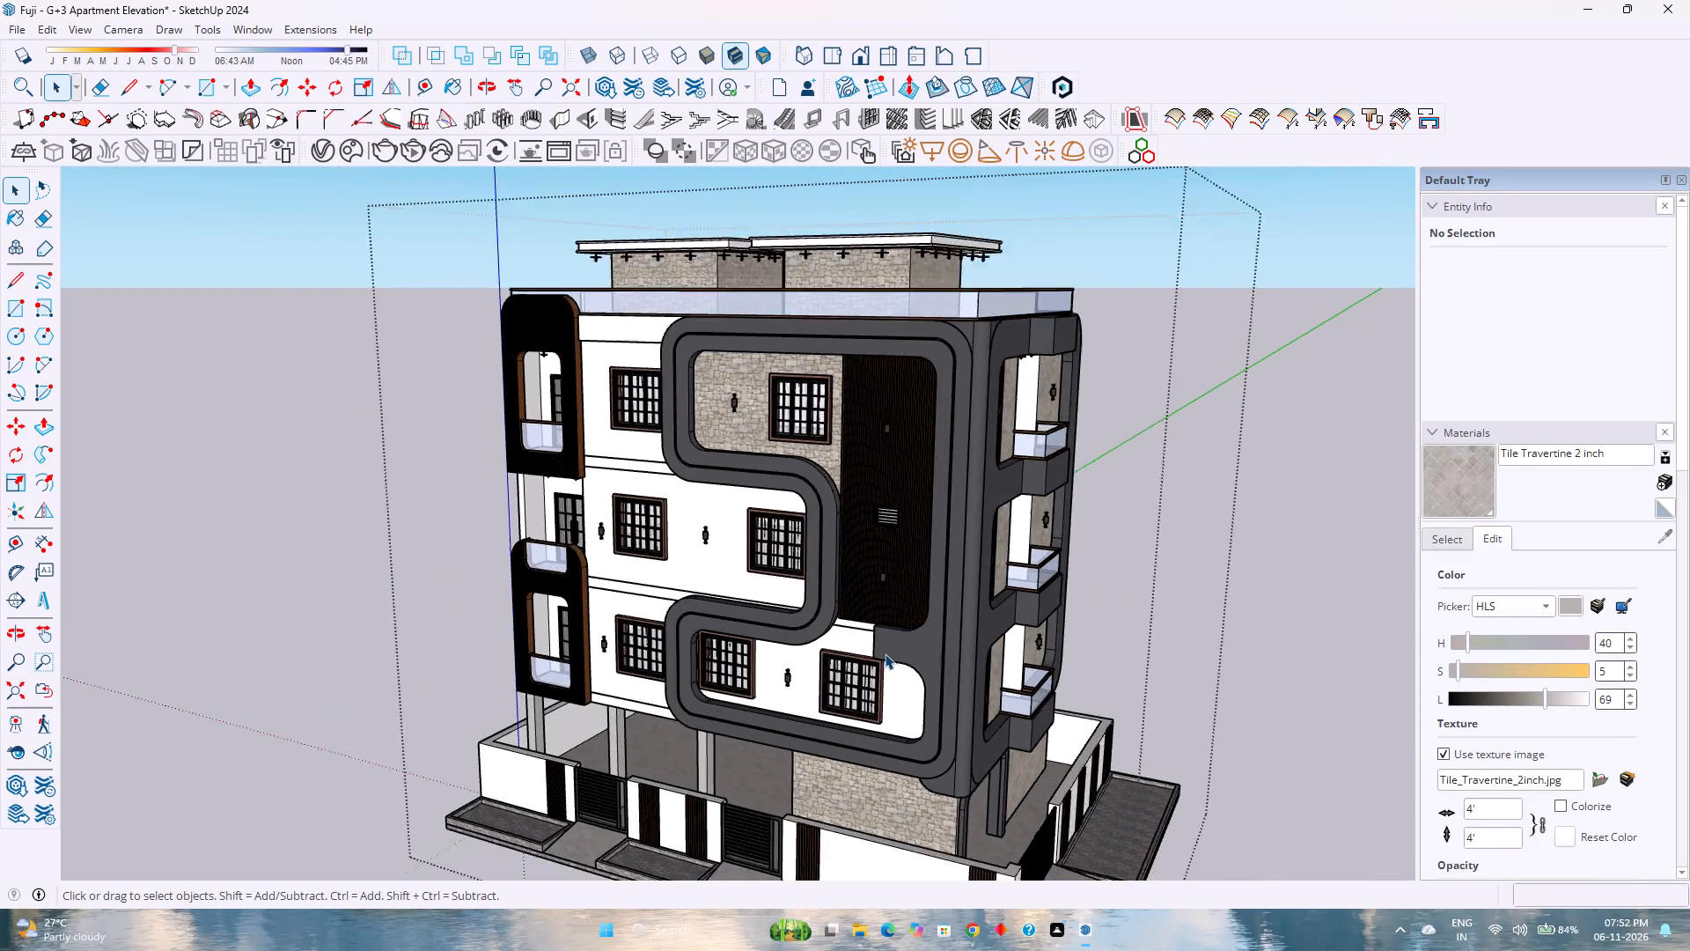
pyautogui.scroll(3, 885, 653)
pyautogui.scroll(-3, 885, 653)
pyautogui.scroll(3, 885, 653)
pyautogui.scroll(-3, 885, 653)
pyautogui.scroll(3, 885, 653)
pyautogui.scroll(-3, 885, 653)
pyautogui.scroll(2, 885, 653)
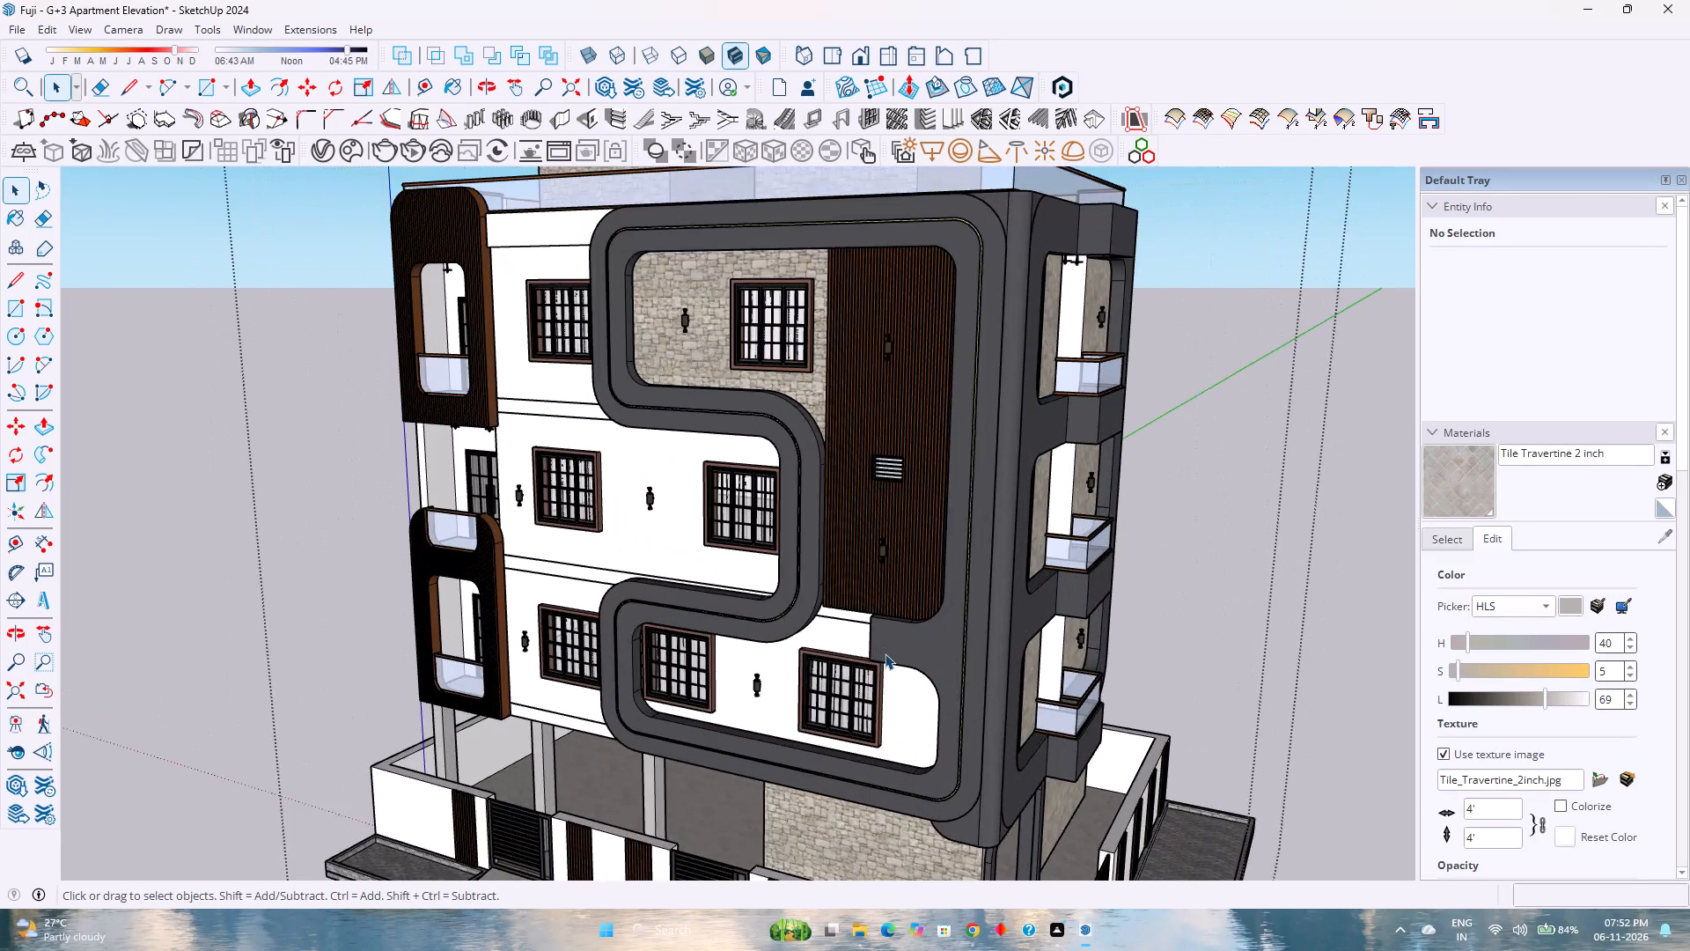
pyautogui.scroll(-9, 885, 653)
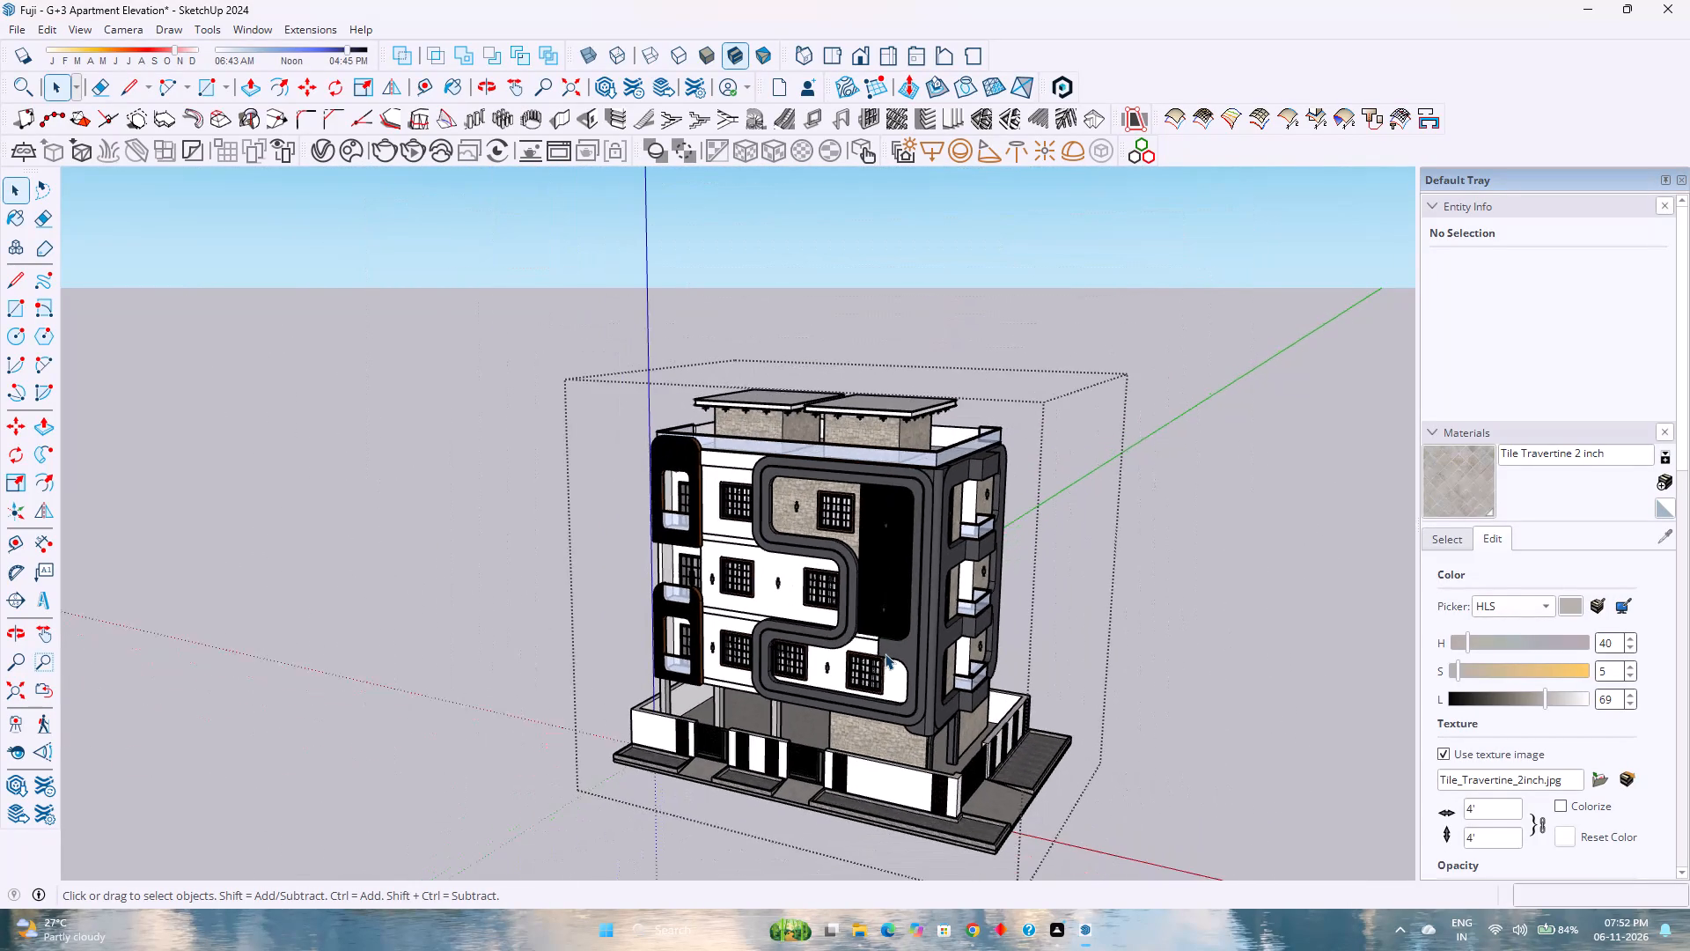
pyautogui.scroll(-2, 885, 653)
pyautogui.scroll(4, 885, 655)
pyautogui.scroll(-7, 885, 655)
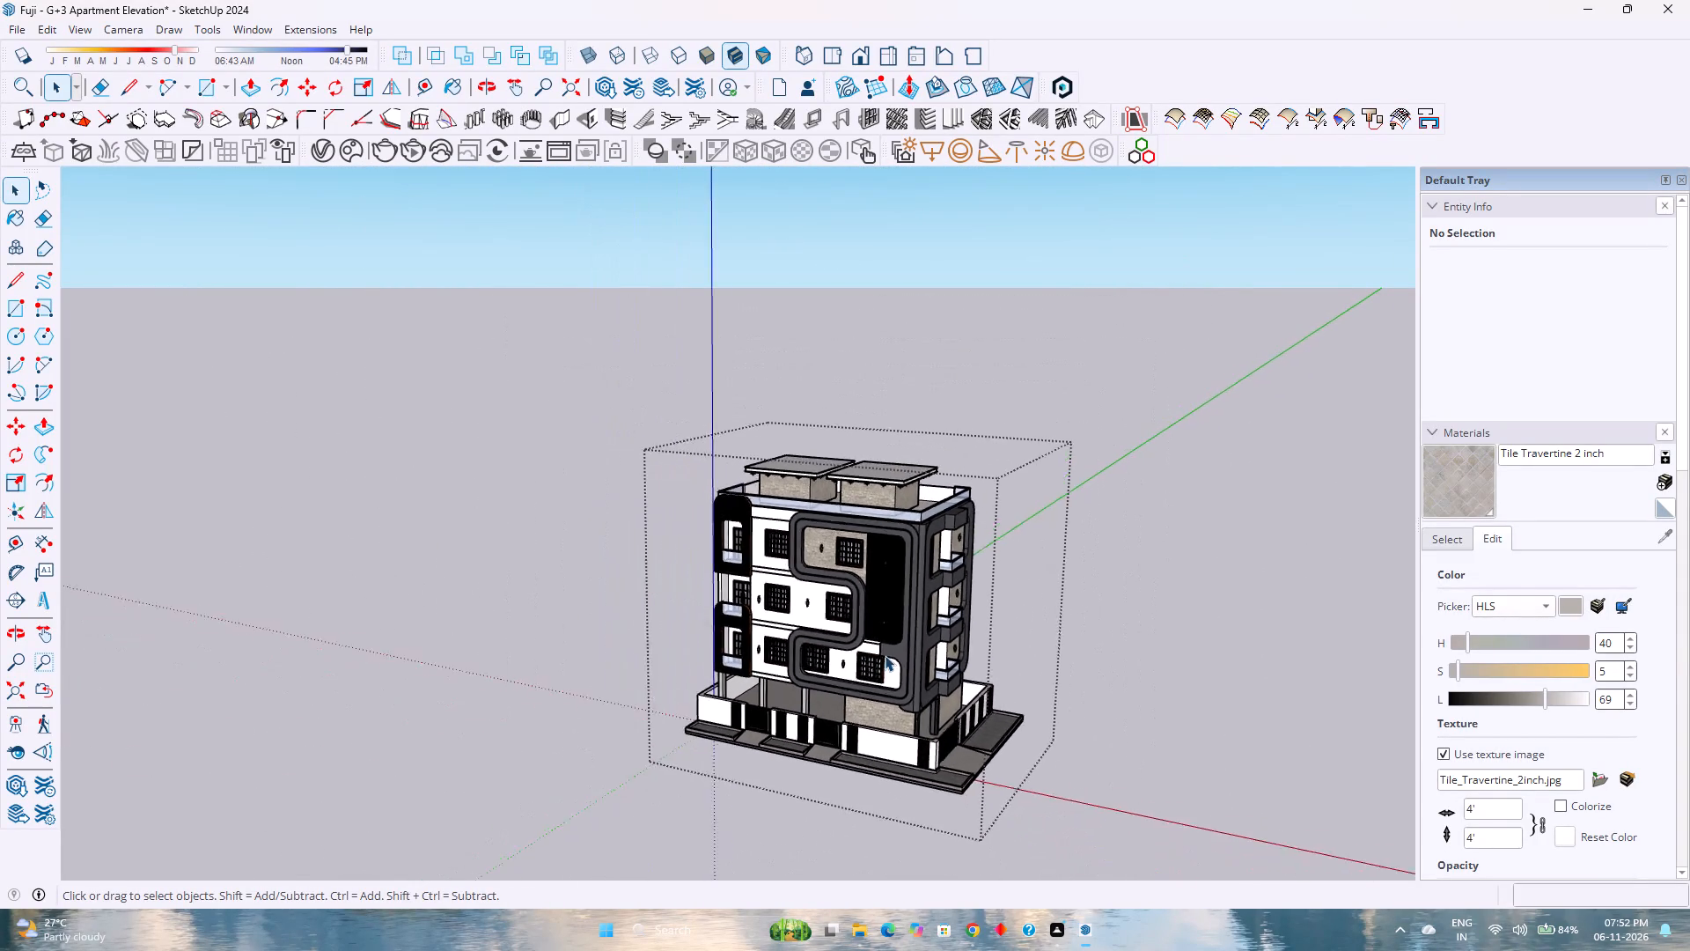
pyautogui.scroll(-1, 885, 655)
pyautogui.scroll(7, 877, 719)
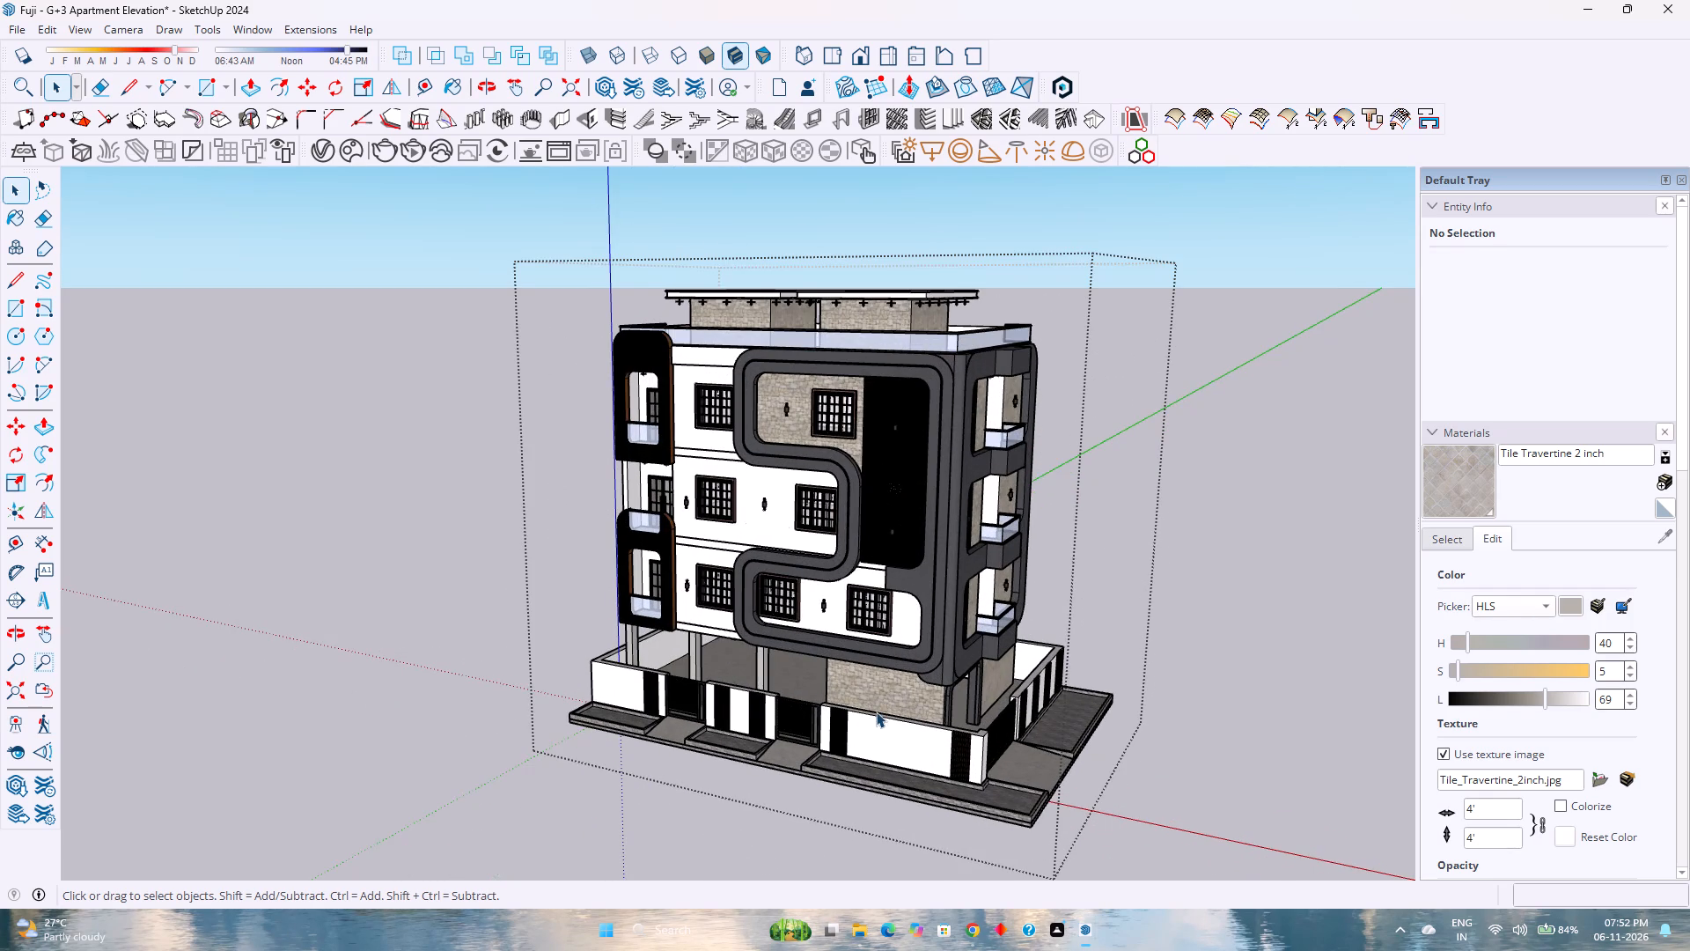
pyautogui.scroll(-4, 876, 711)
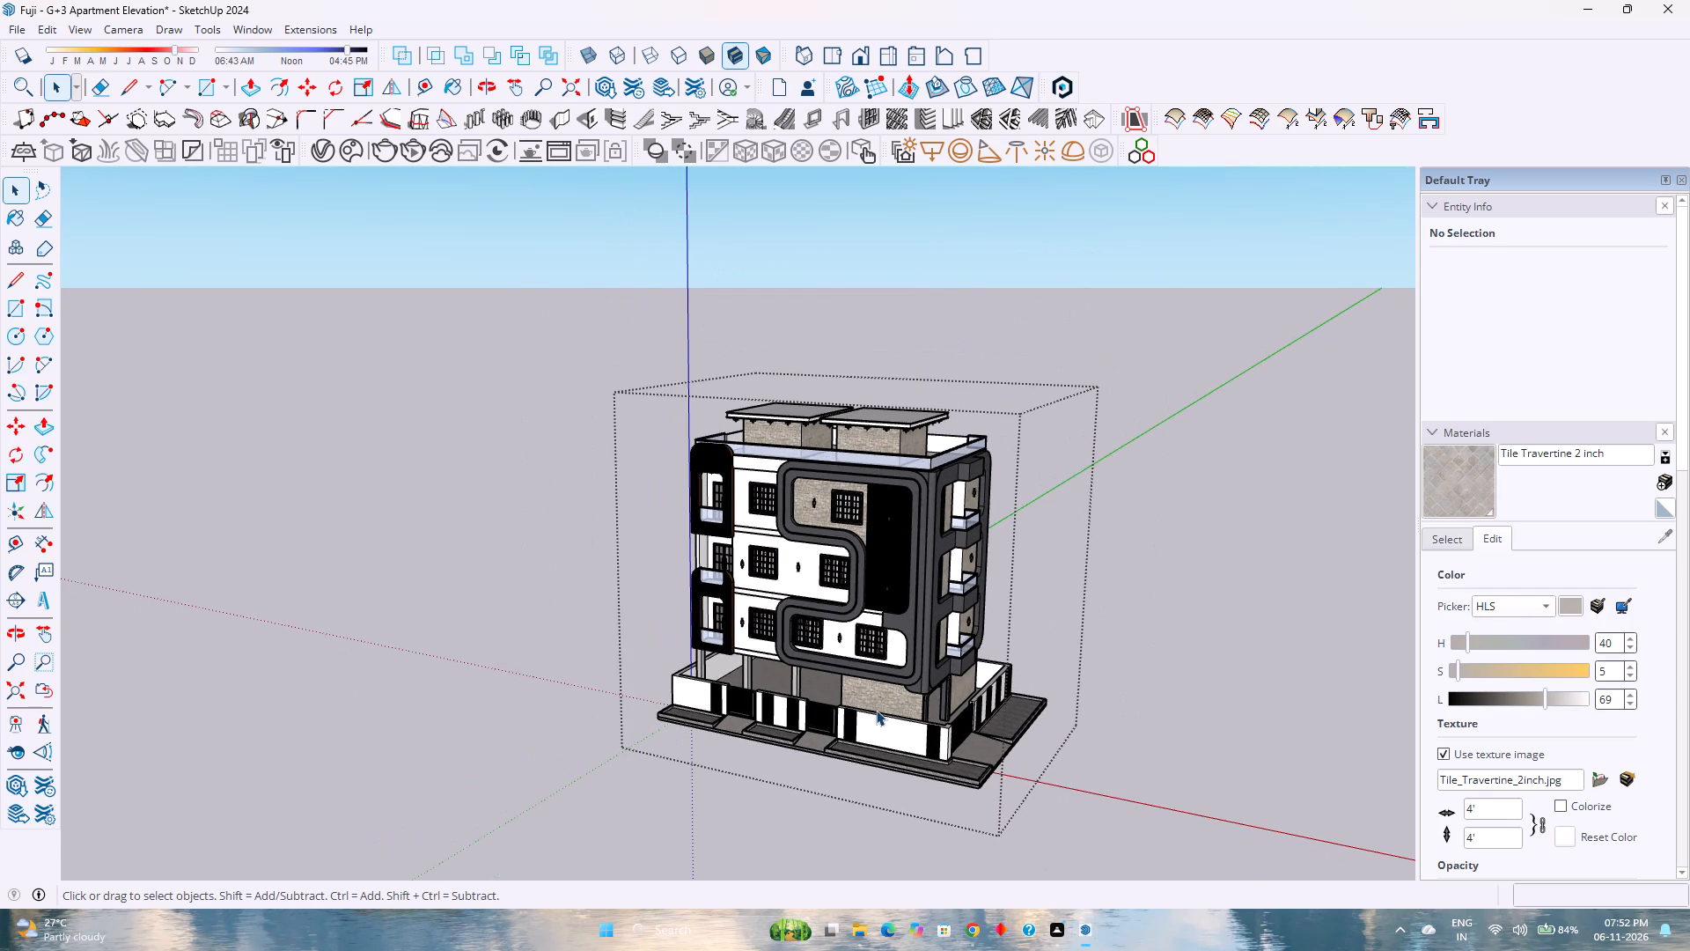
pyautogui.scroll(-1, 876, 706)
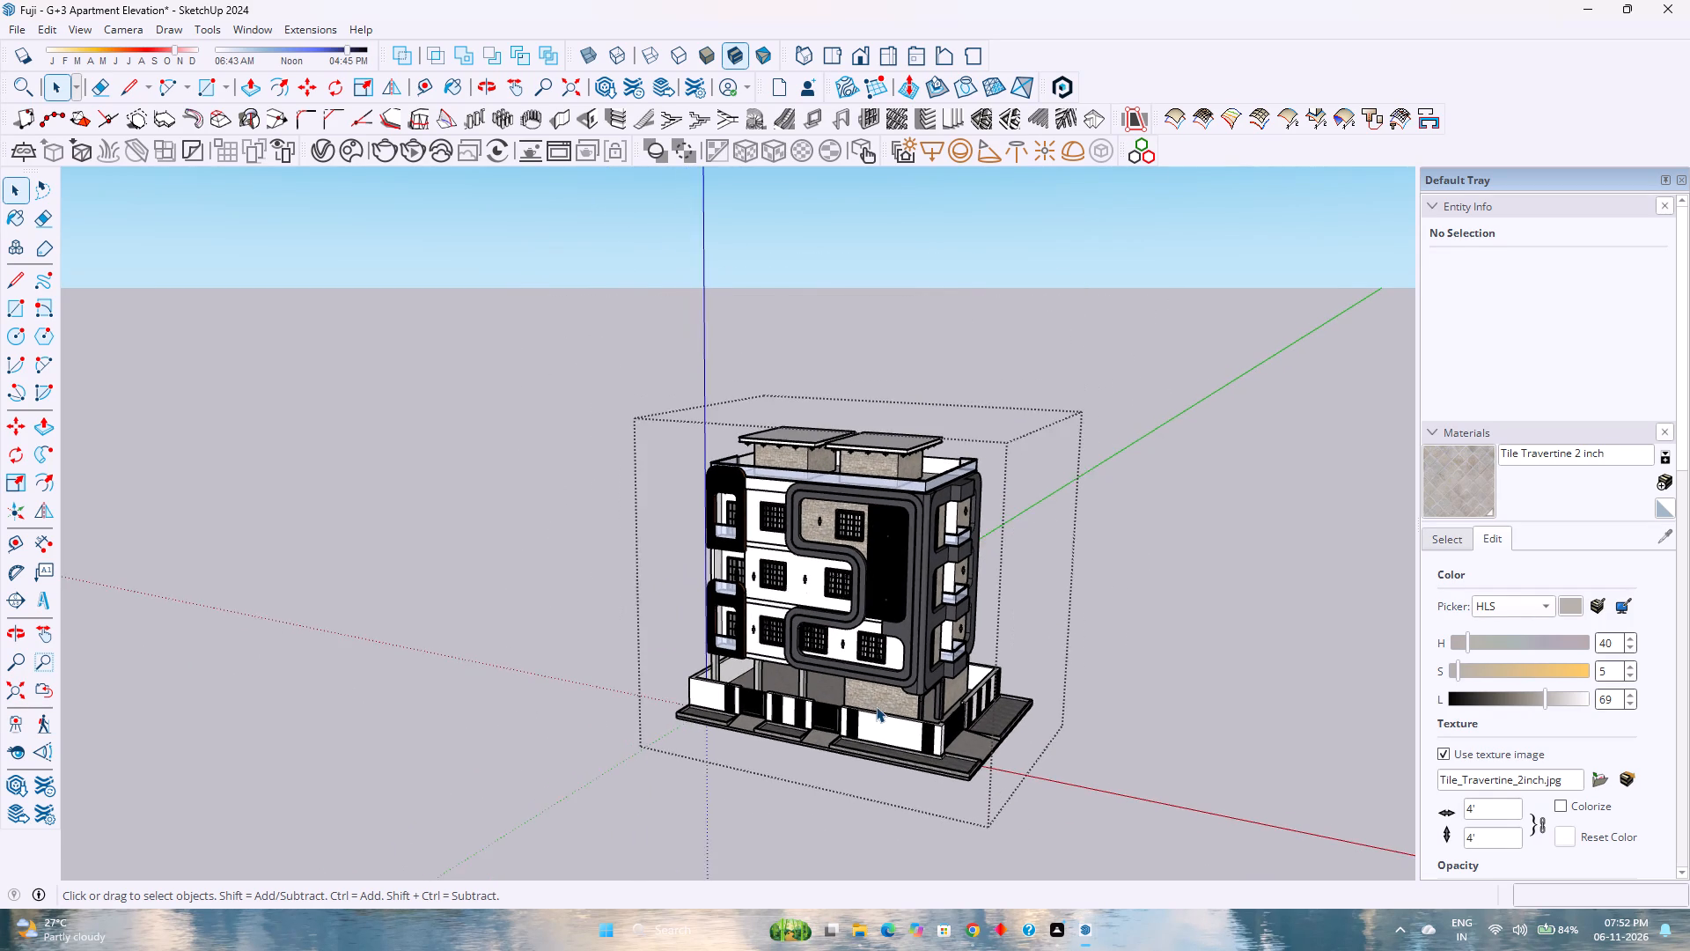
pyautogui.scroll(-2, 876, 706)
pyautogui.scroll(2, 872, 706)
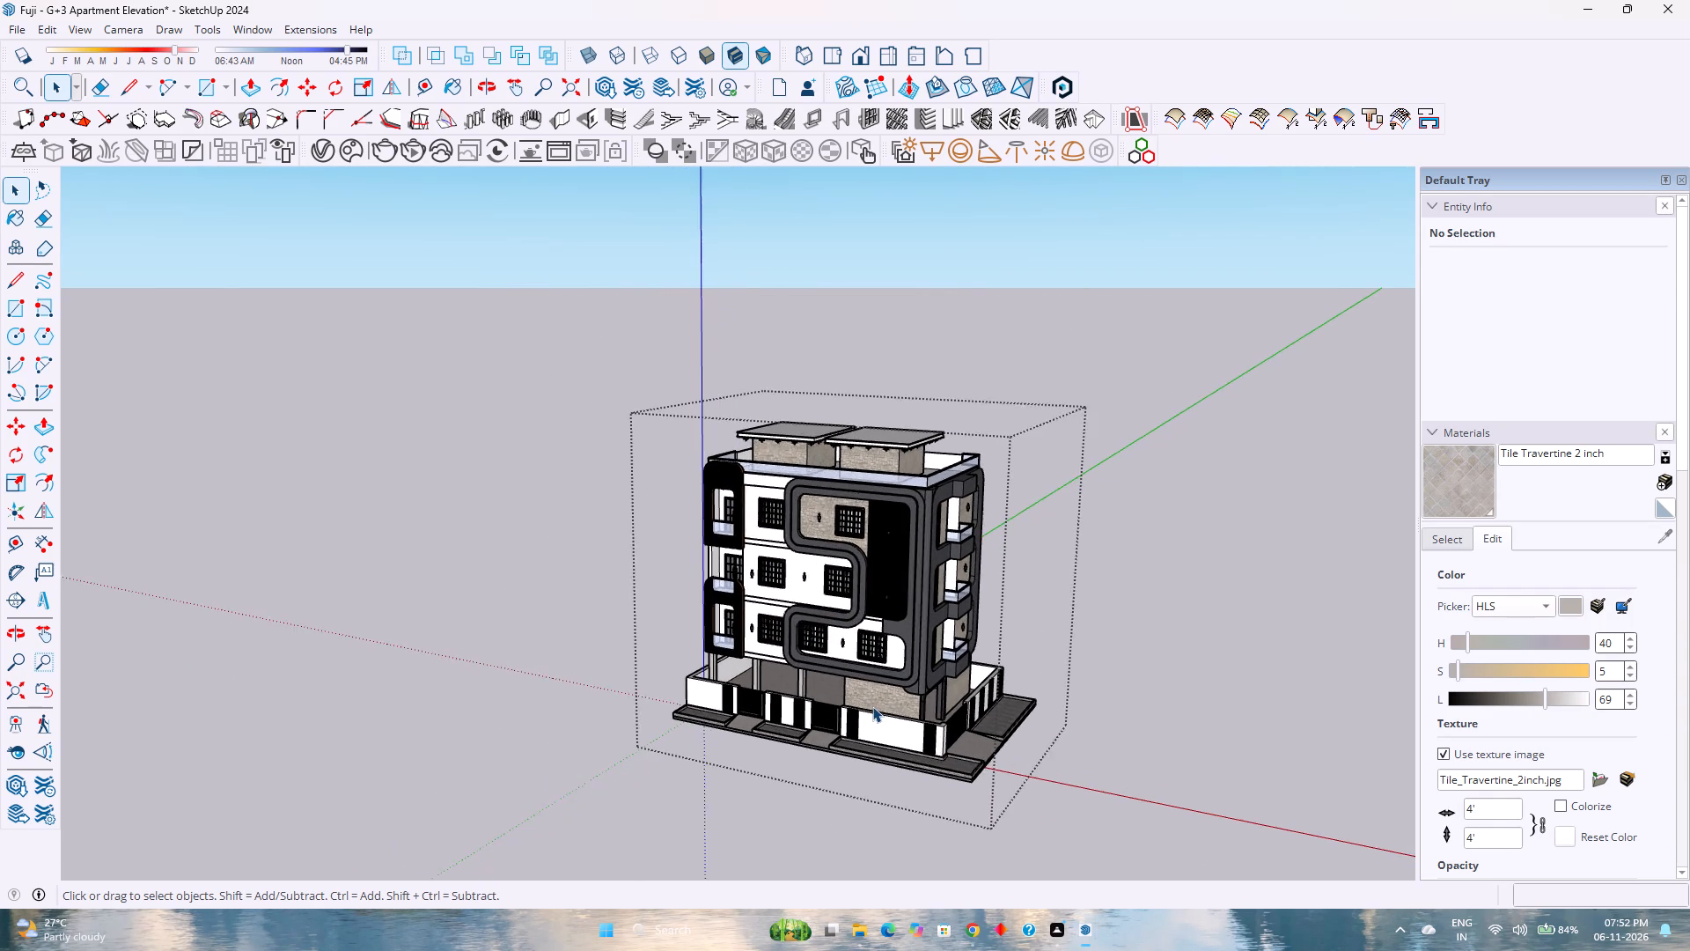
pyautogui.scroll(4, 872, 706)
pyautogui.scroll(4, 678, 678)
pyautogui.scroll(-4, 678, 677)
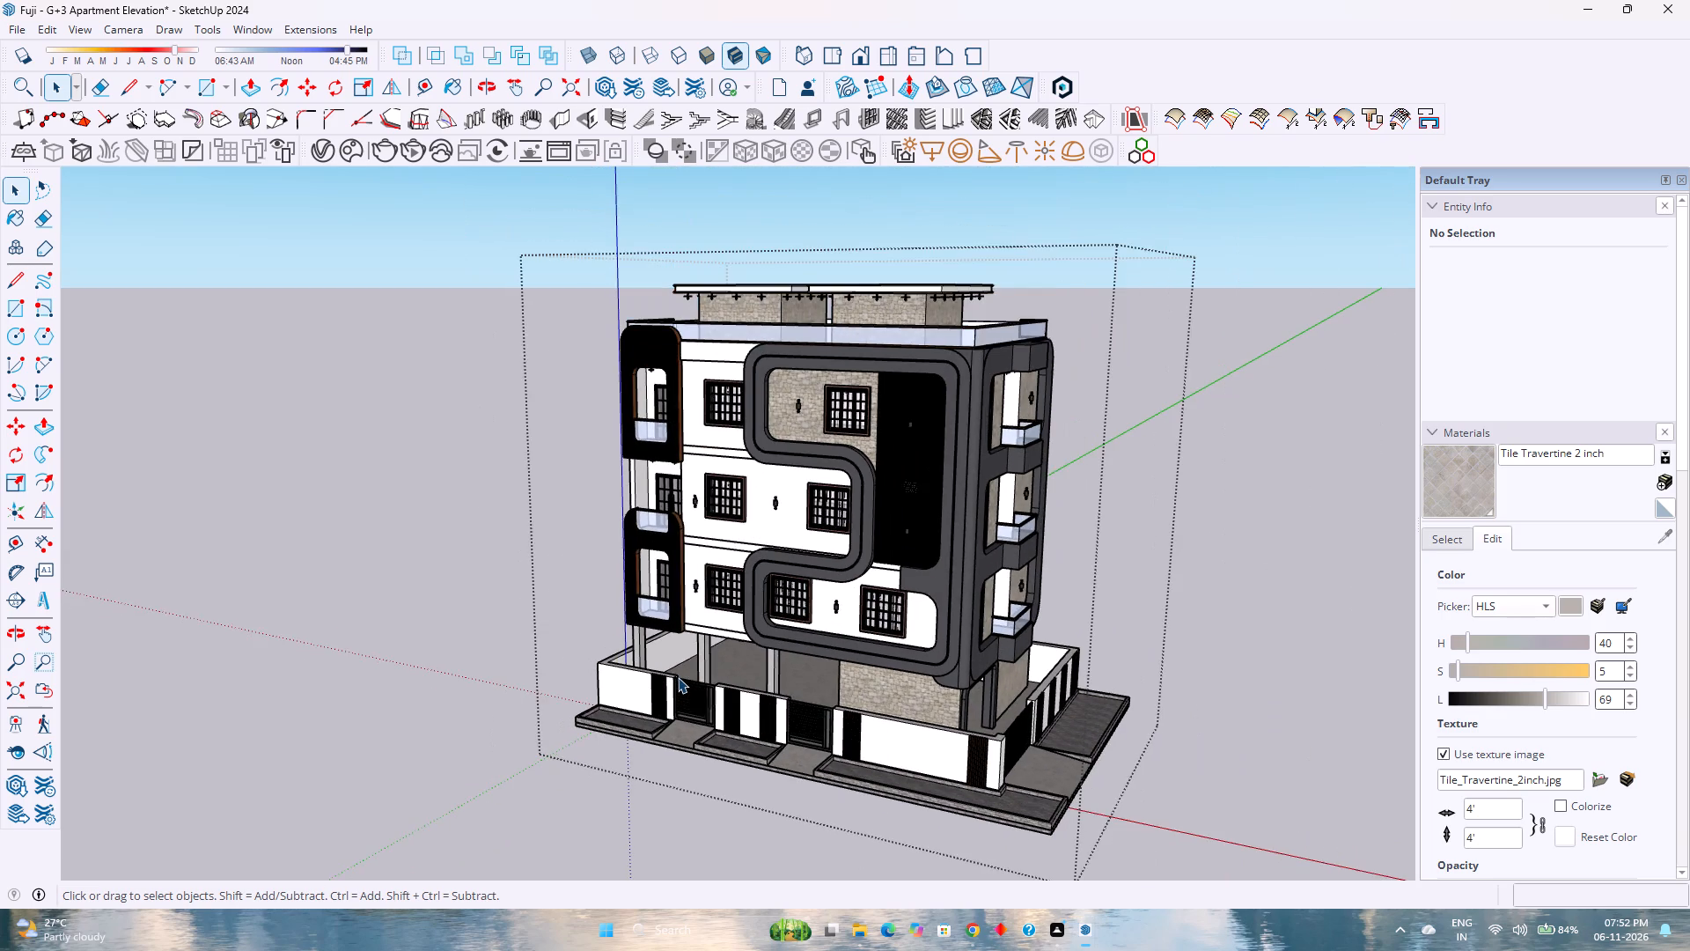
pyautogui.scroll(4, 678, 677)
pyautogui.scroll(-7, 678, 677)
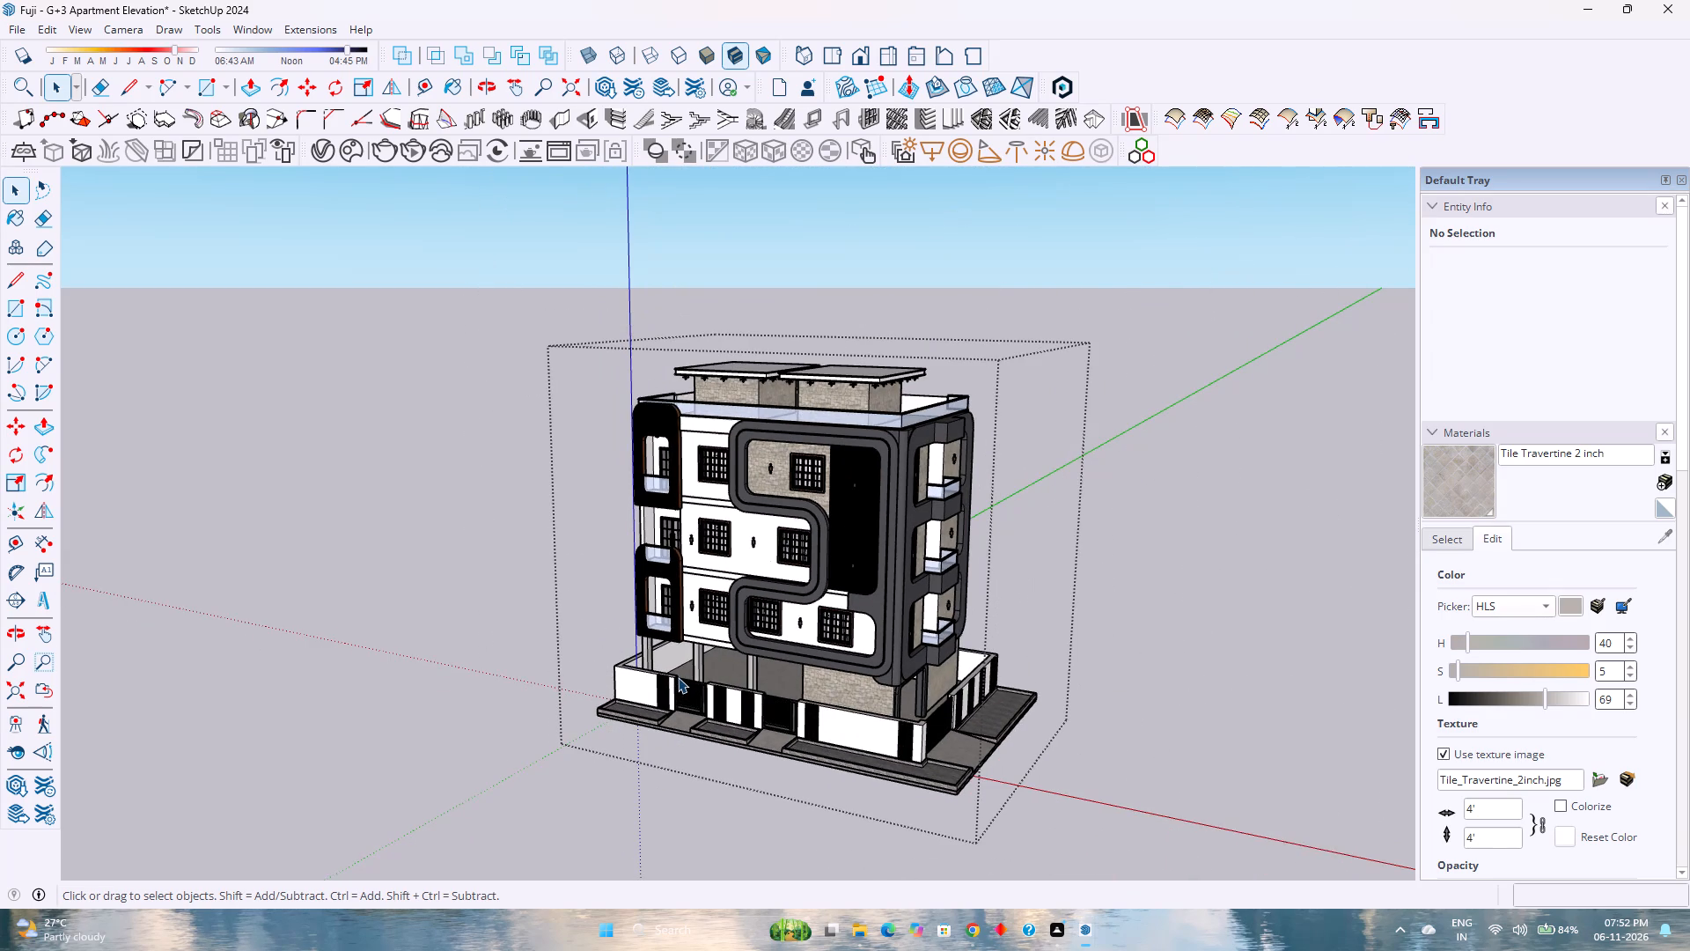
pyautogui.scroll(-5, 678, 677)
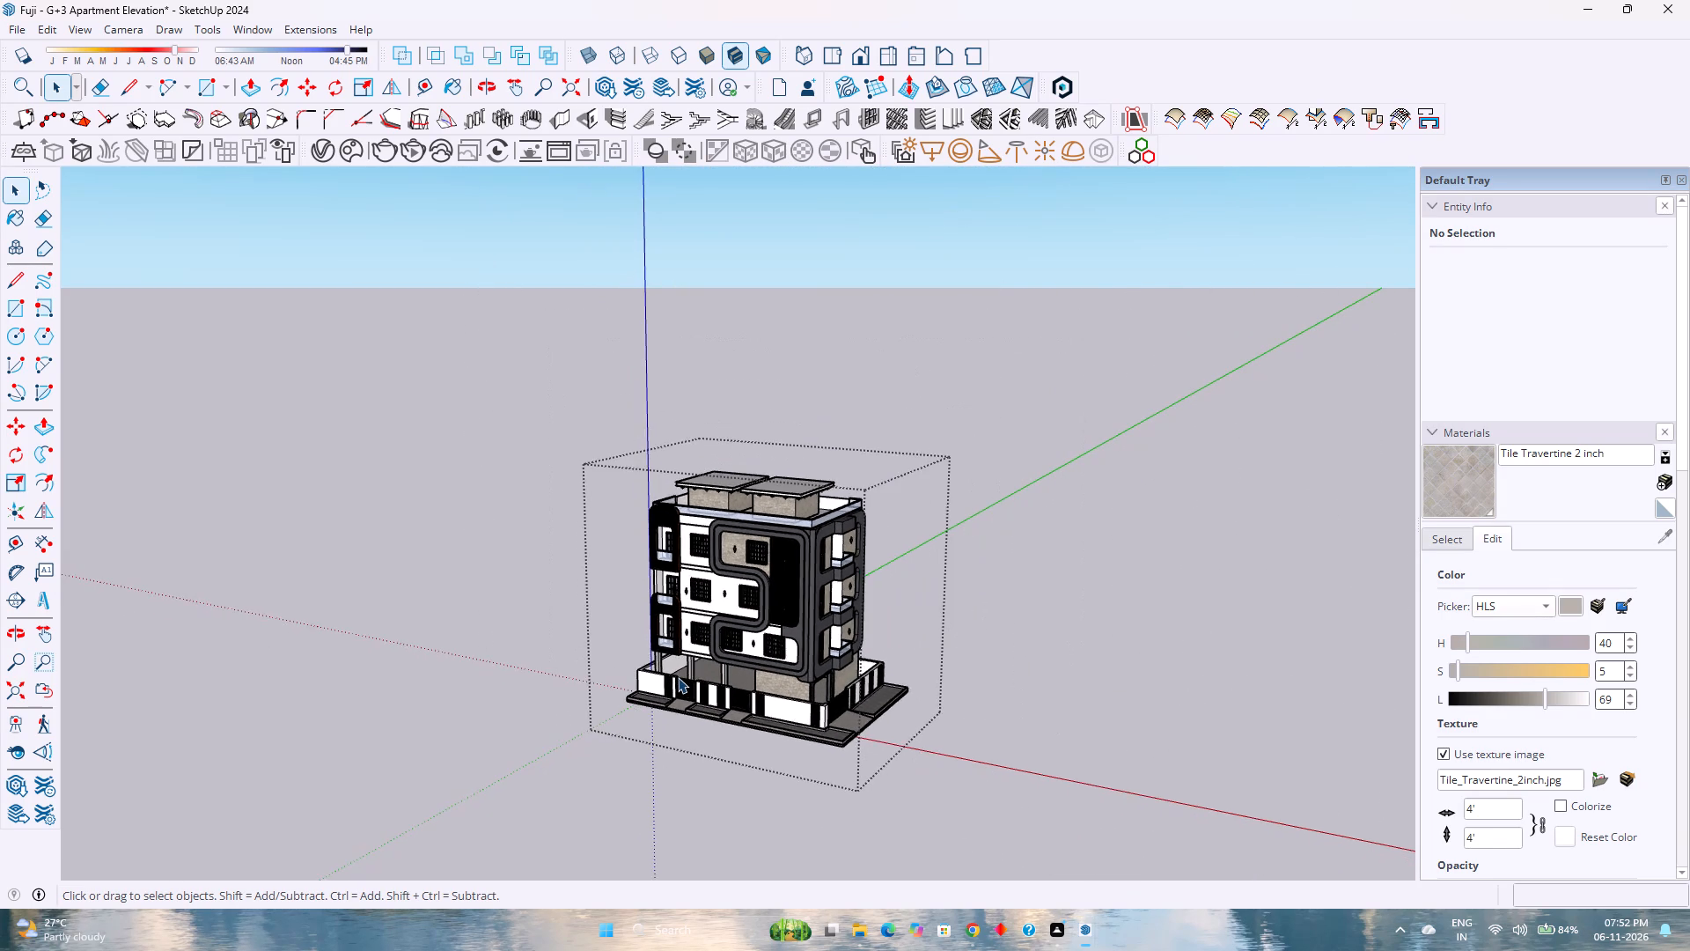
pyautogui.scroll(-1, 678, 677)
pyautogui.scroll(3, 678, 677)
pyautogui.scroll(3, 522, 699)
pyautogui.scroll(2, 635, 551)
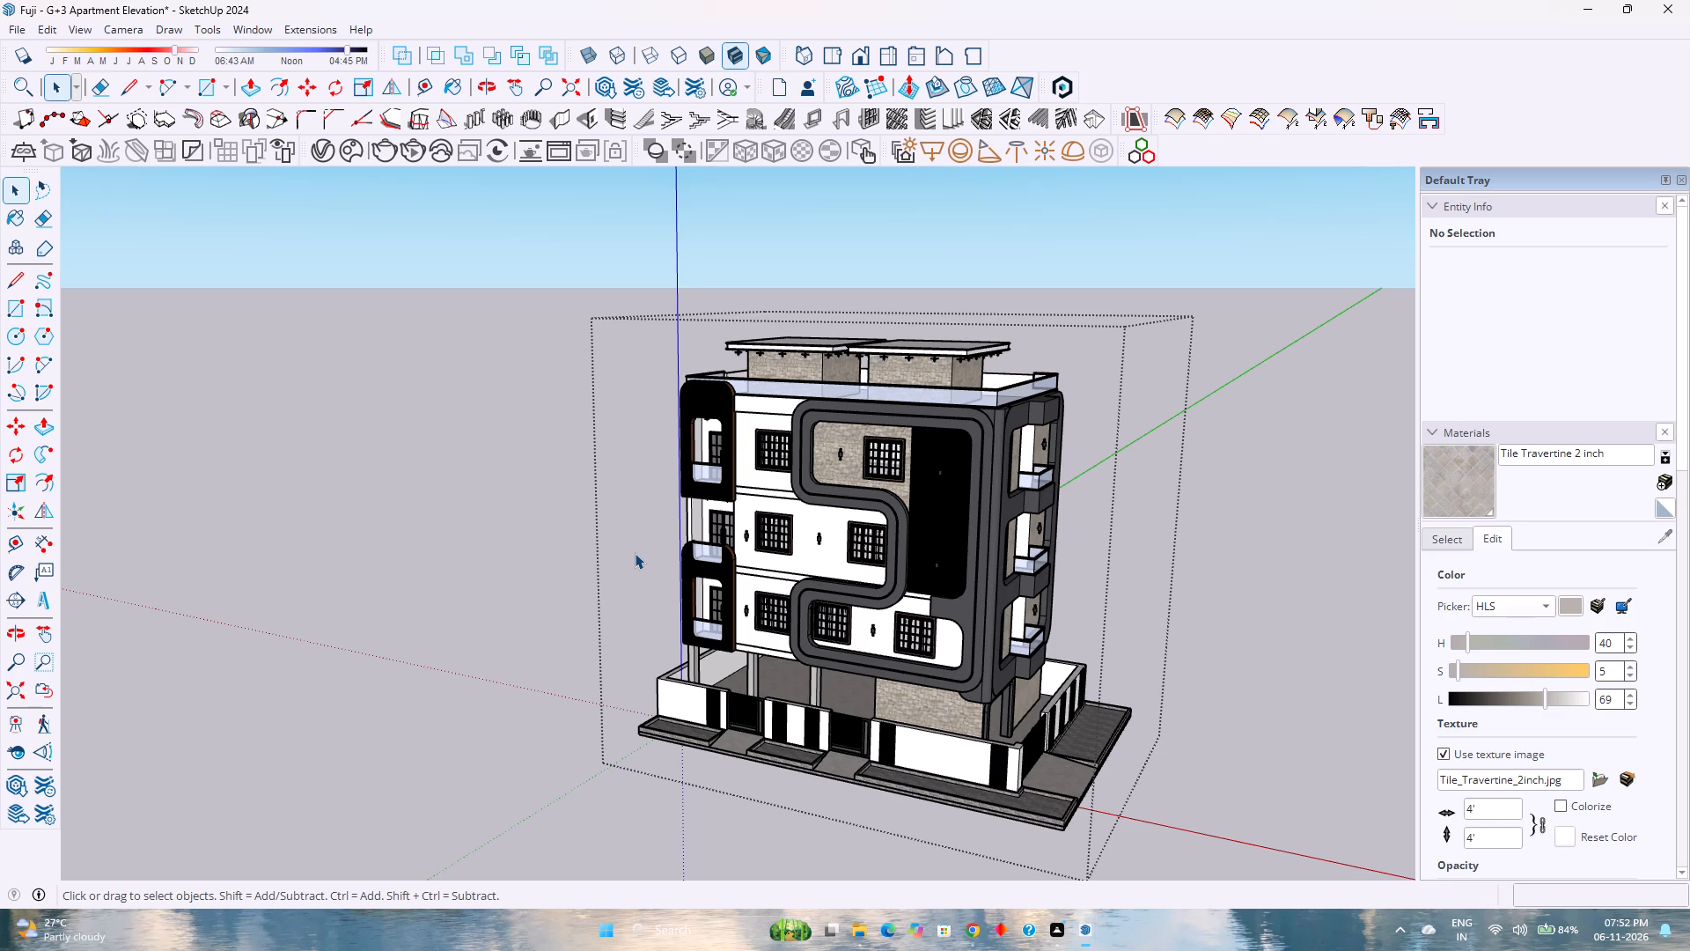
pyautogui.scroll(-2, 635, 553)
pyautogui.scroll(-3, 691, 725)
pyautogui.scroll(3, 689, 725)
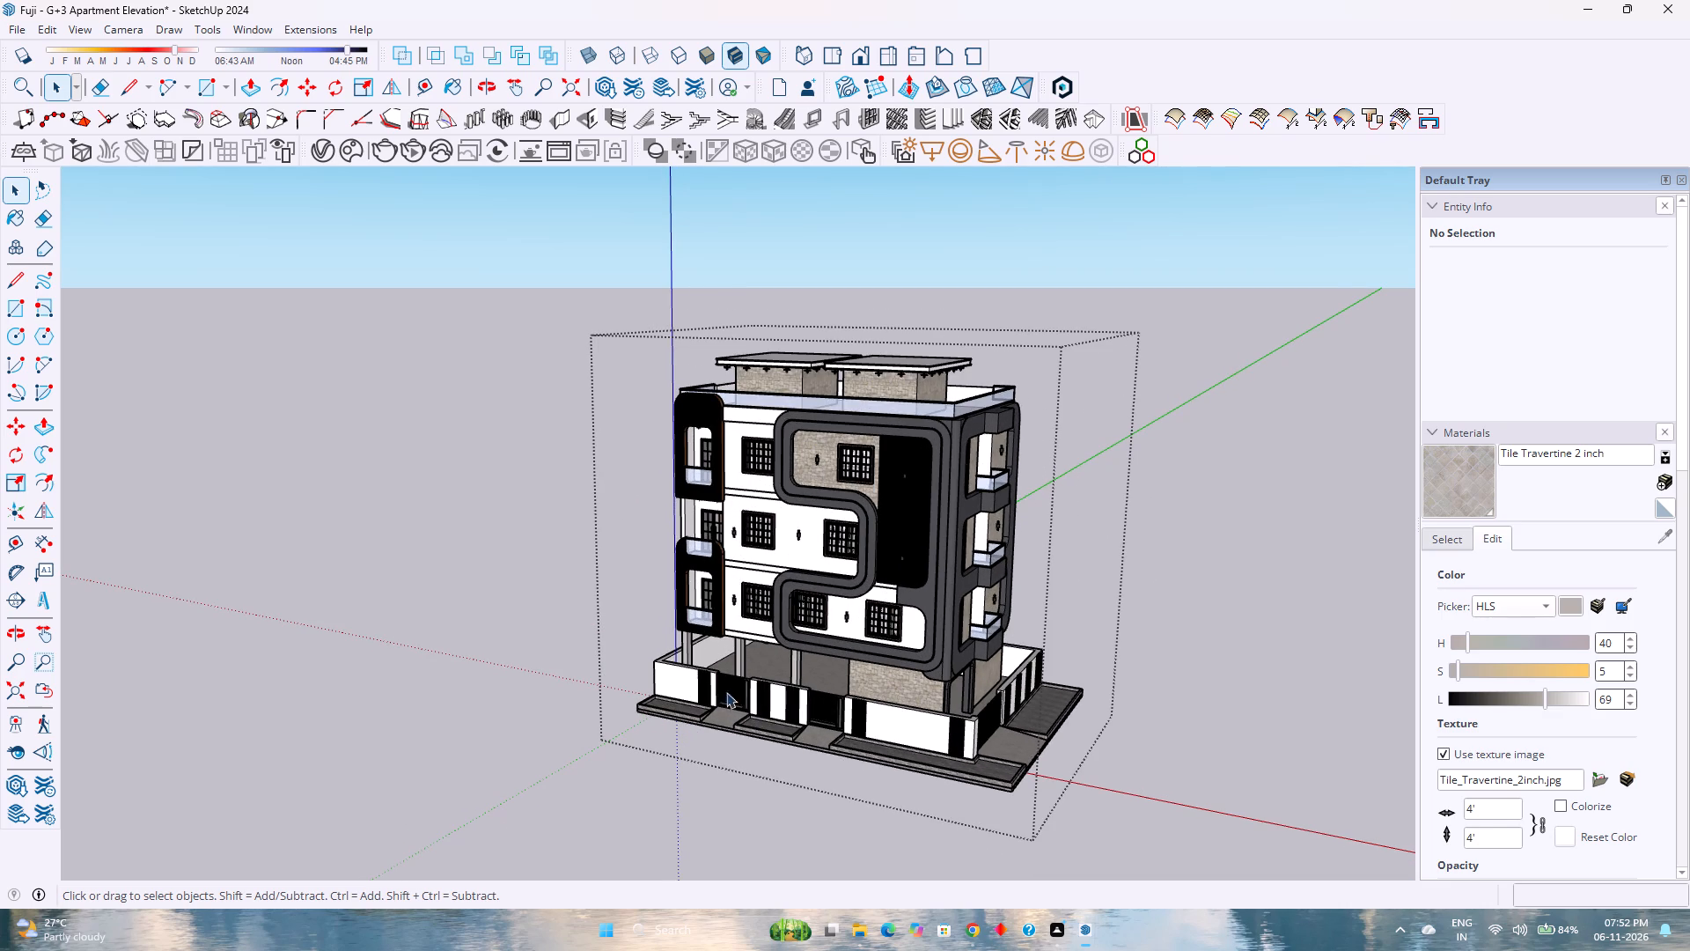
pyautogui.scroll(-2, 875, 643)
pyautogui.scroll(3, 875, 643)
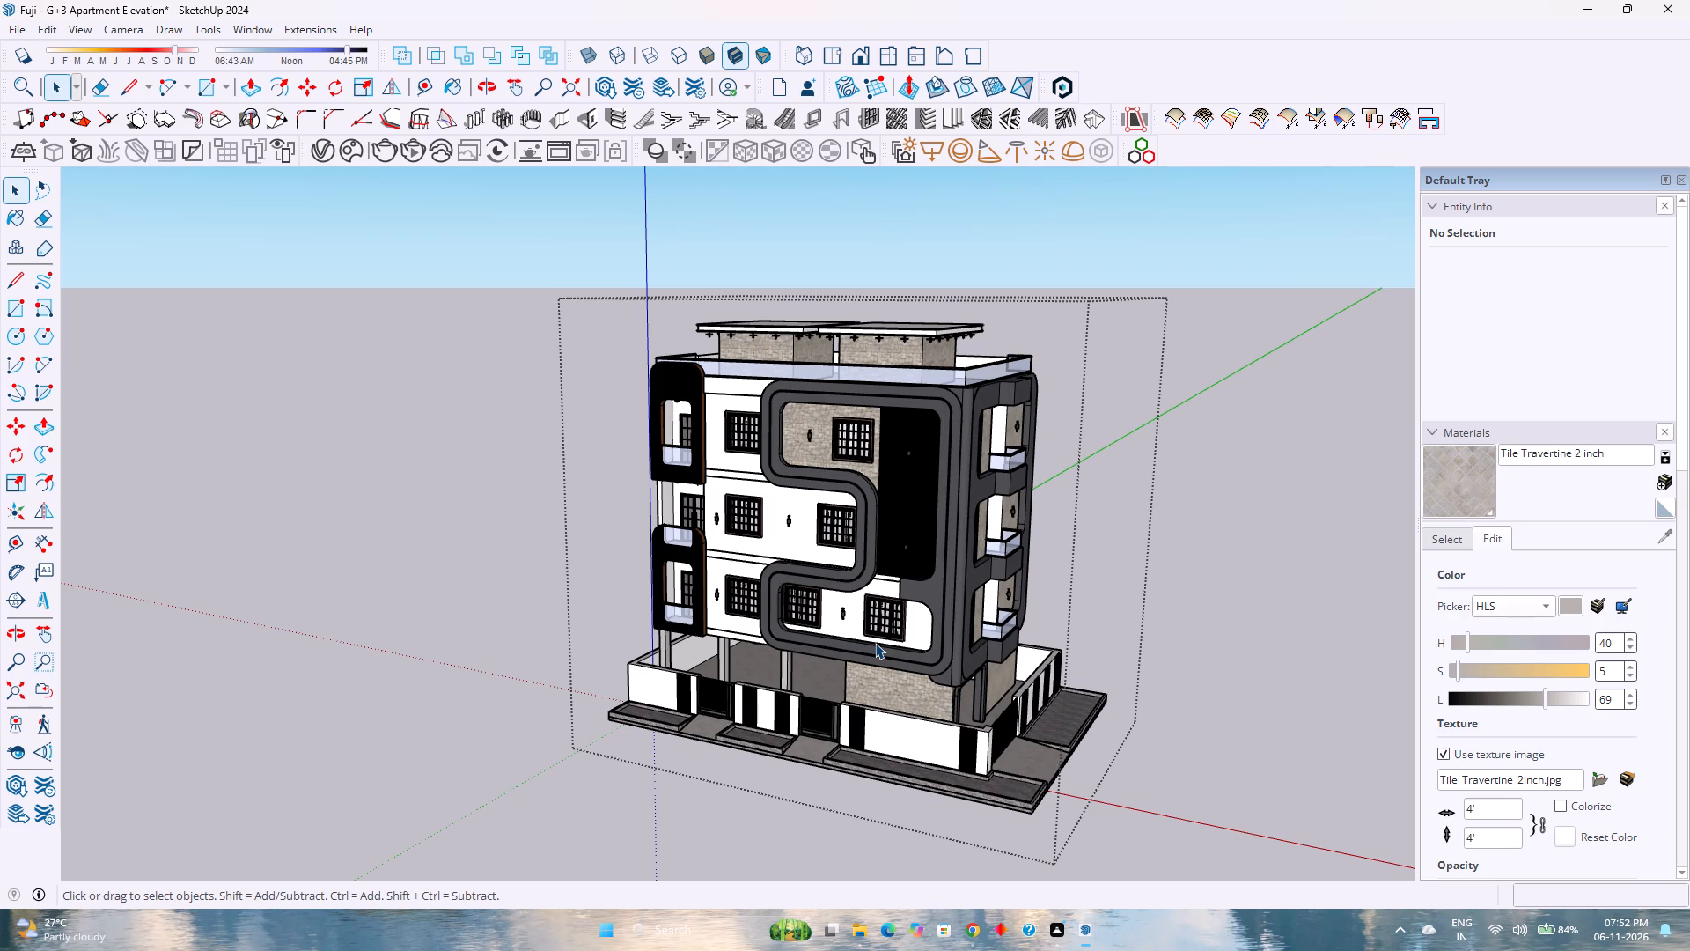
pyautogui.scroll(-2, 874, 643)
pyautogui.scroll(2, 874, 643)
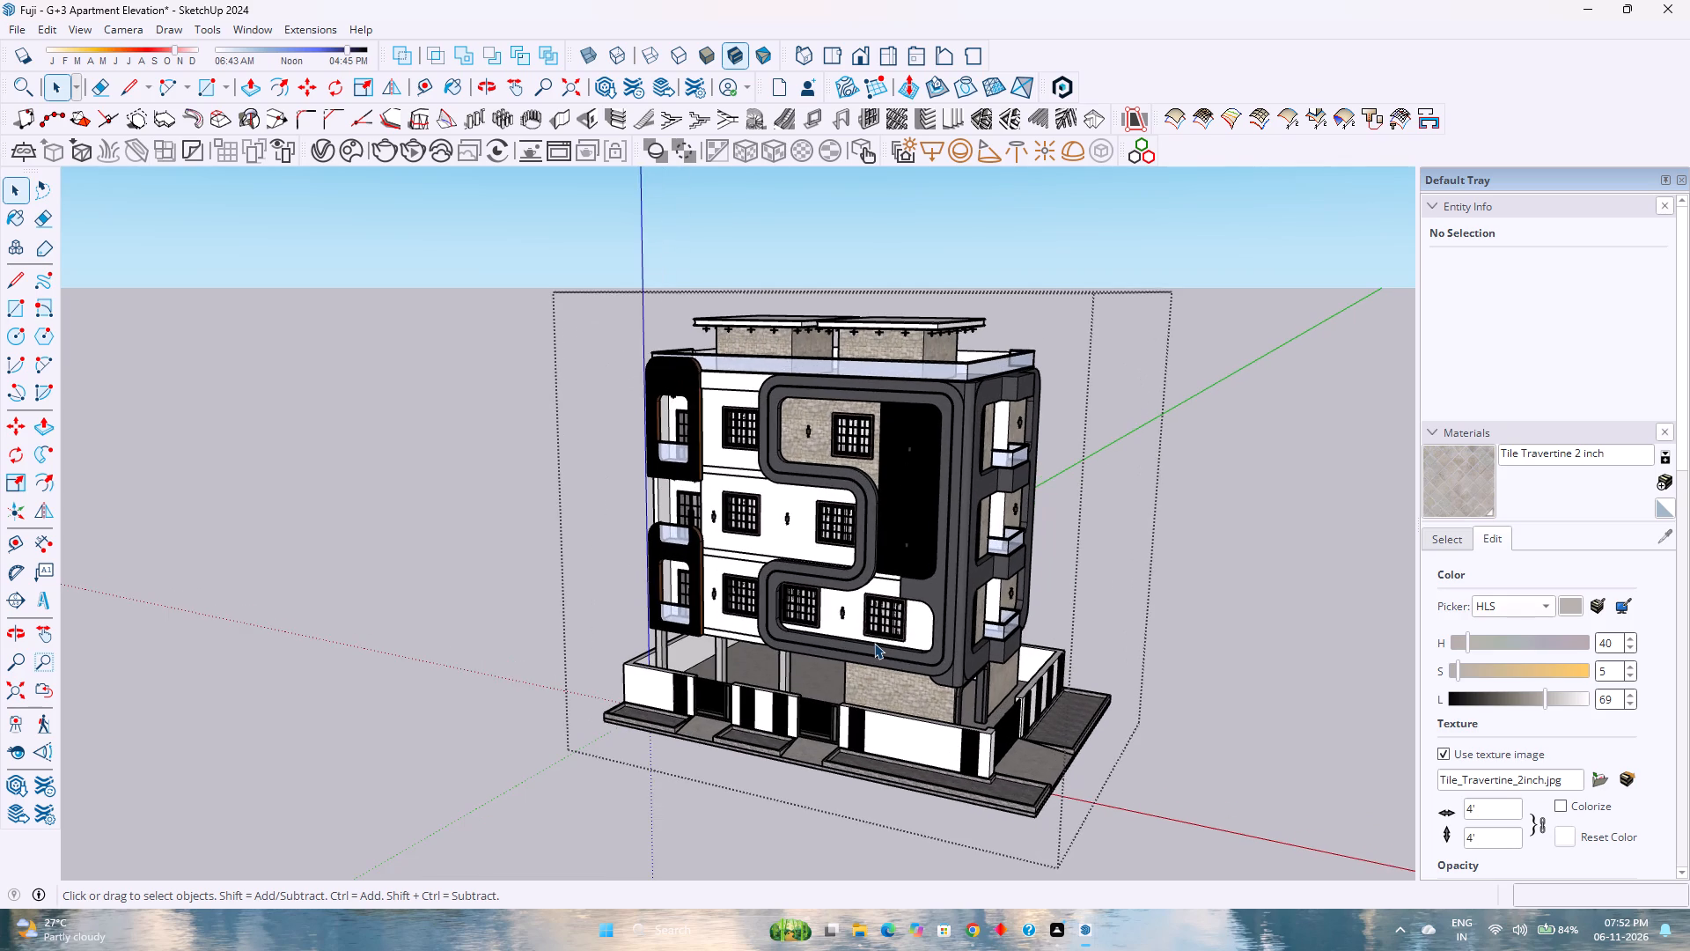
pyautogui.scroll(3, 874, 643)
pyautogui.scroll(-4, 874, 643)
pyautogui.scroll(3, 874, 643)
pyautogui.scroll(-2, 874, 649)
# Examine the building's massing from near ground level, going around from the front facade to both of its corners.
pyautogui.moveTo(856, 679); pyautogui.dragTo(808, 553, button='middle')
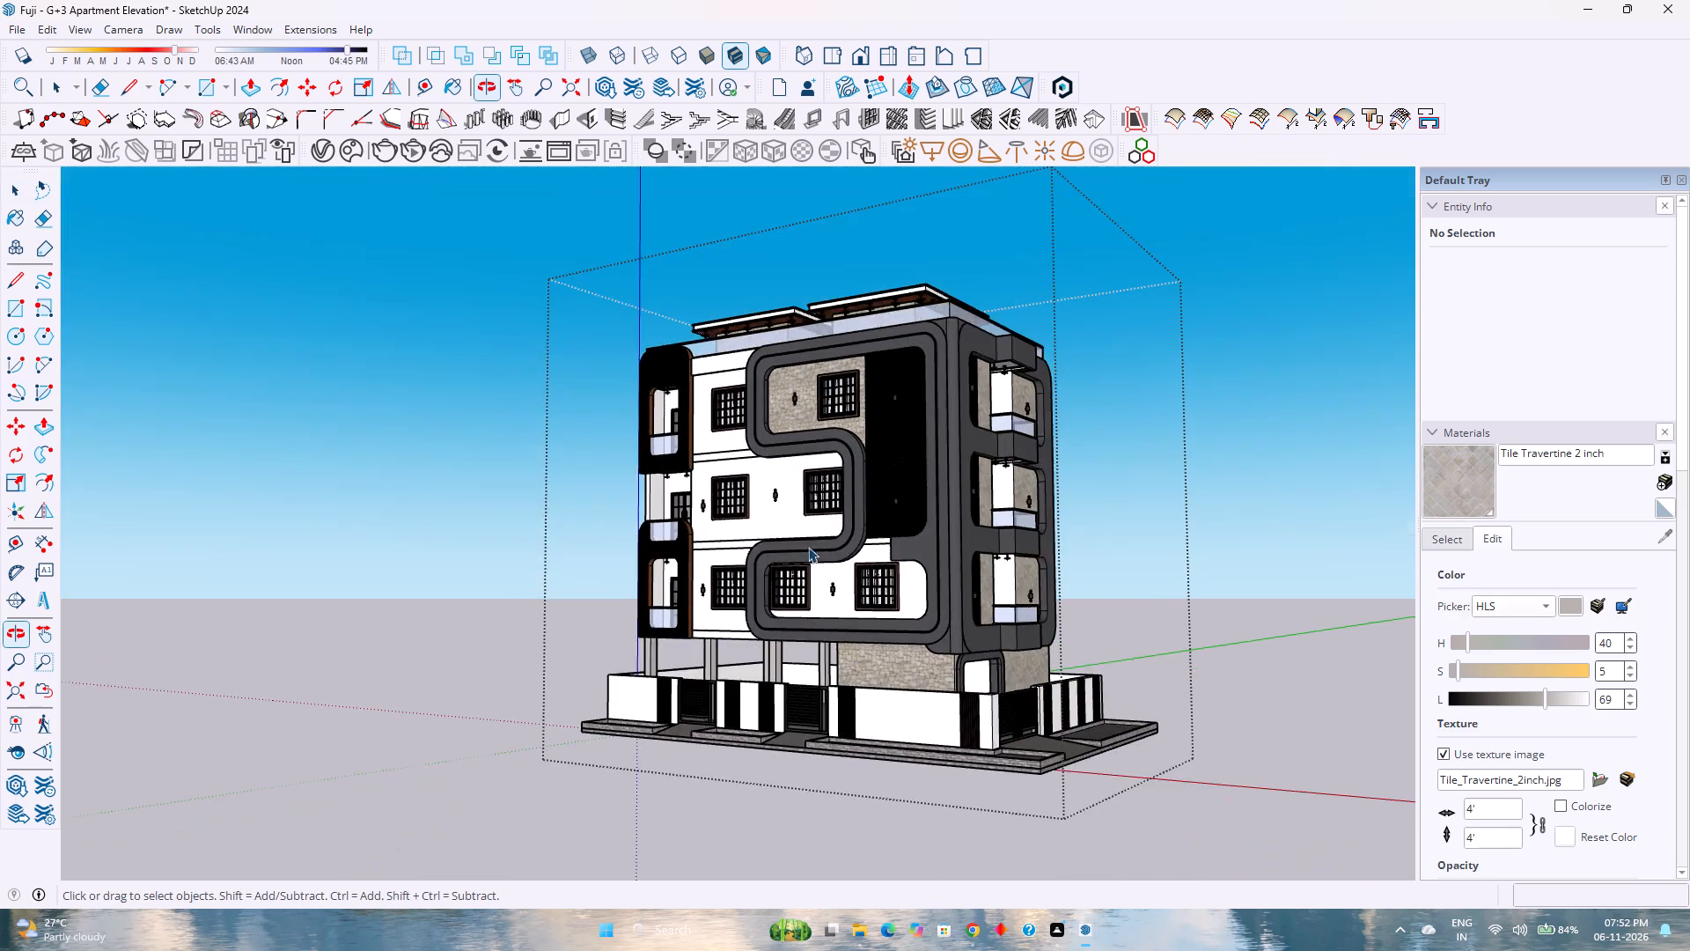
pyautogui.middleClick(808, 549)
pyautogui.scroll(-4, 813, 544)
pyautogui.middleClick(873, 567)
pyautogui.moveTo(873, 567); pyautogui.dragTo(713, 551, button='middle')
pyautogui.middleClick(713, 551)
pyautogui.scroll(-4, 713, 551)
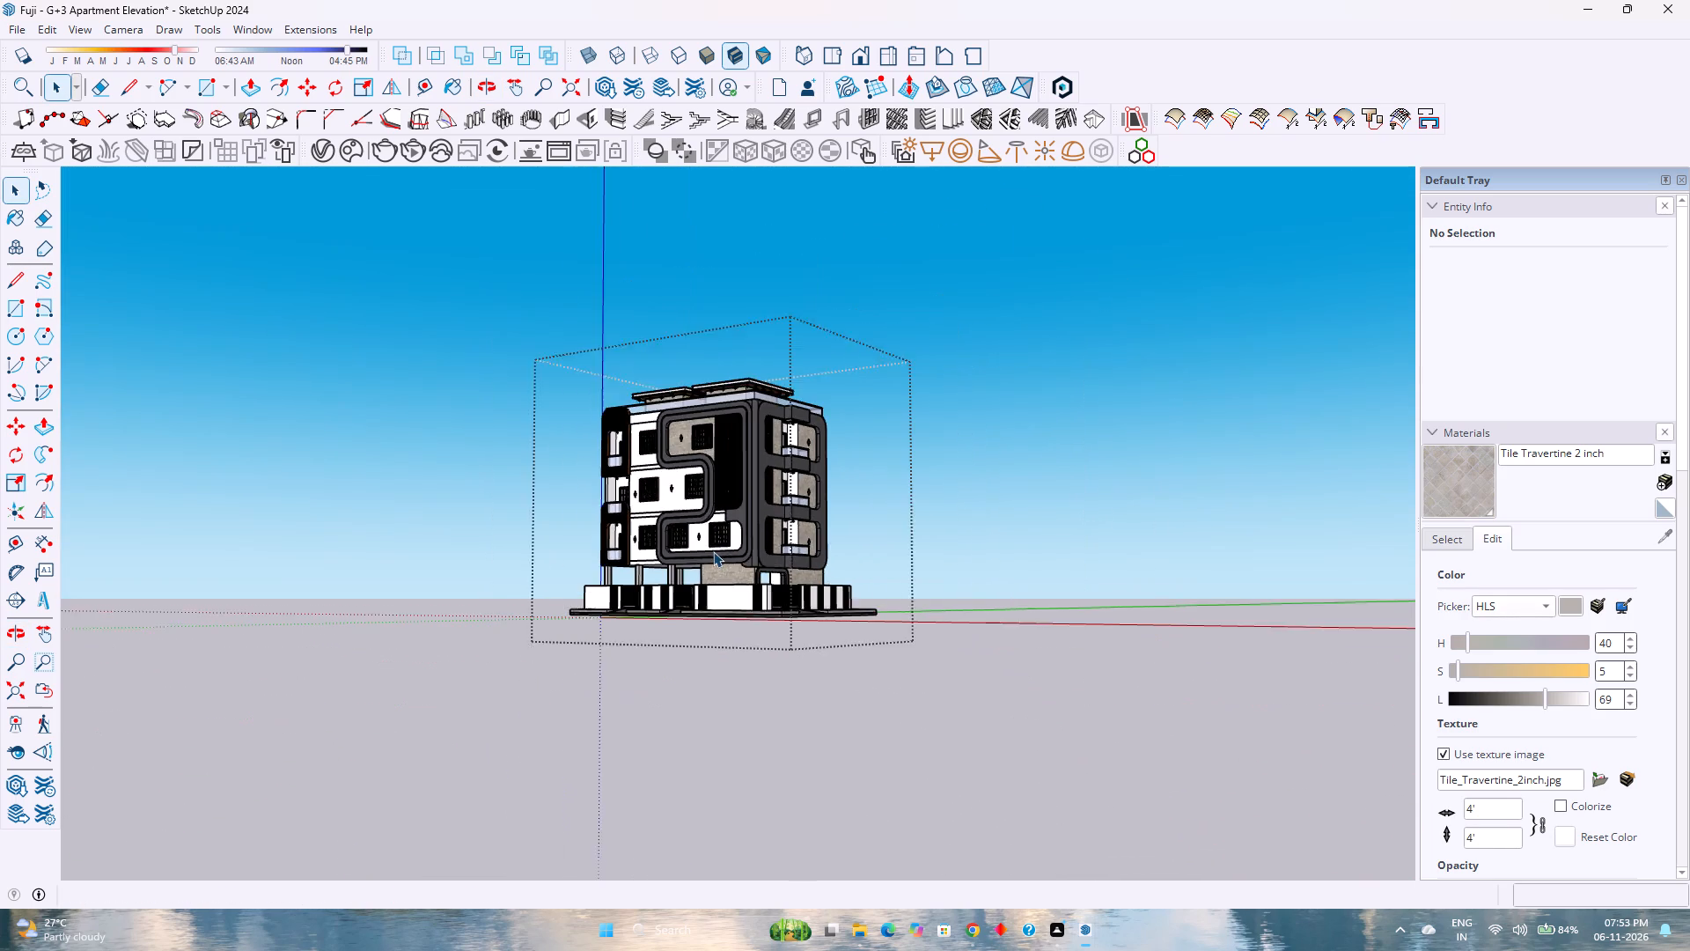
pyautogui.scroll(6, 632, 411)
pyautogui.moveTo(643, 468); pyautogui.dragTo(1021, 528, button='middle')
pyautogui.scroll(-4, 1021, 528)
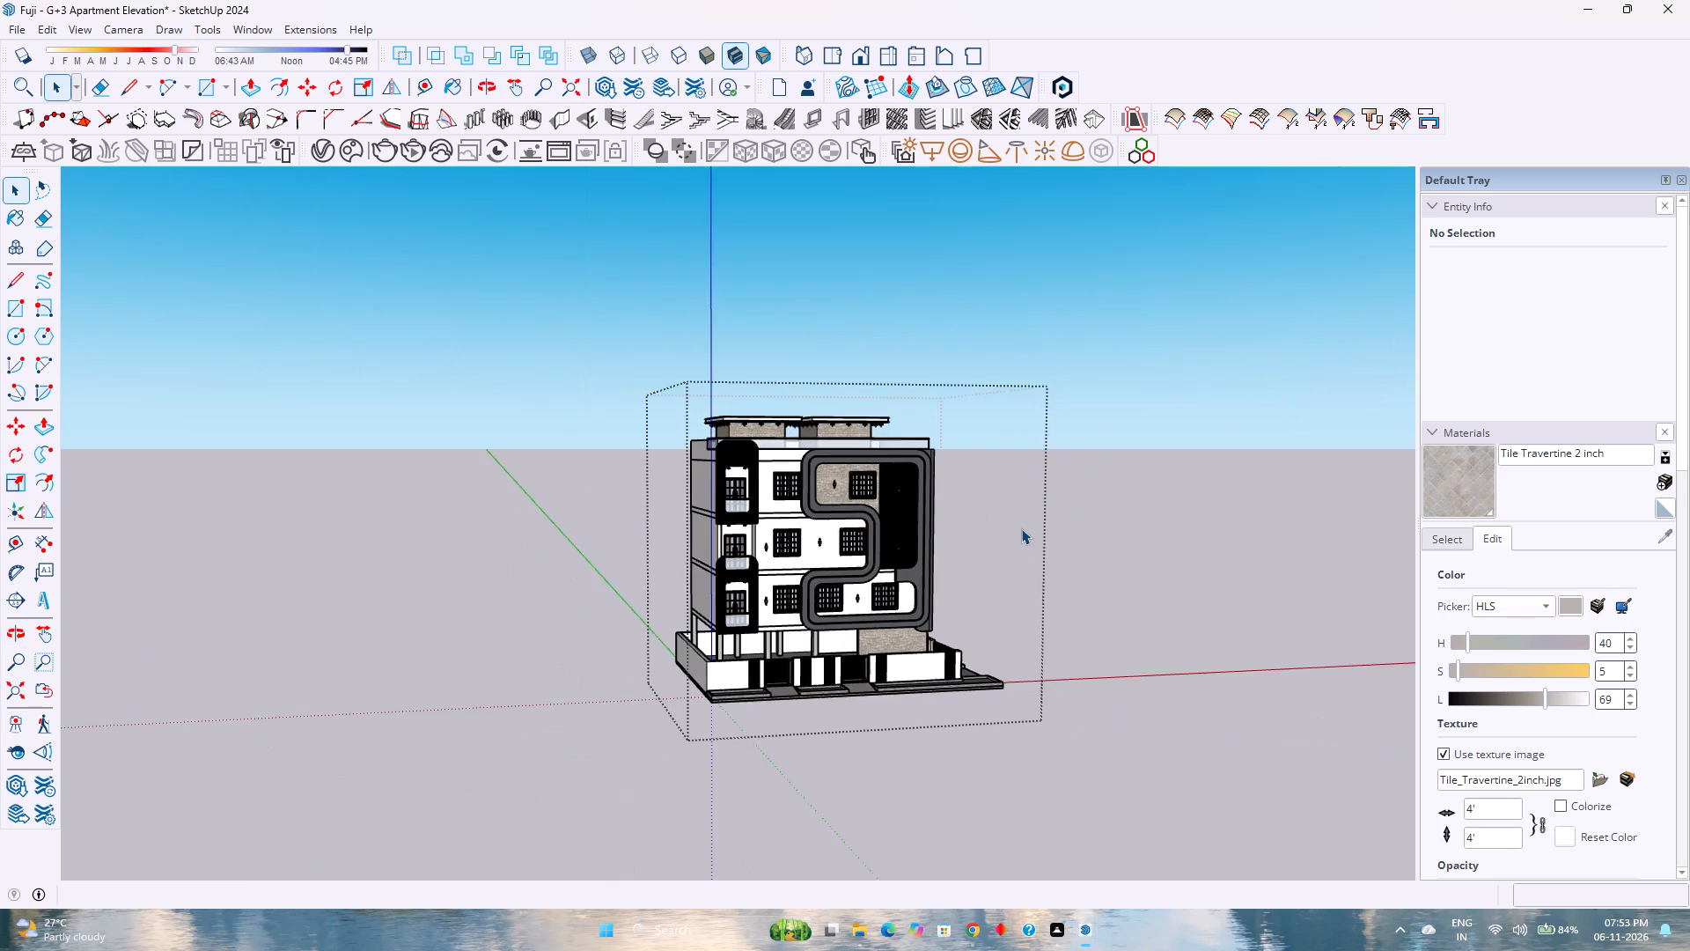
pyautogui.scroll(1, 1021, 528)
pyautogui.scroll(5, 682, 524)
pyautogui.scroll(-4, 726, 535)
pyautogui.middleClick(849, 571)
pyautogui.moveTo(843, 571); pyautogui.dragTo(834, 568, button='middle')
pyautogui.moveTo(830, 567); pyautogui.dragTo(685, 541, button='middle')
pyautogui.moveTo(565, 526); pyautogui.dragTo(549, 525, button='middle')
pyautogui.scroll(-3, 549, 525)
pyautogui.moveTo(776, 579); pyautogui.dragTo(451, 551, button='middle')
pyautogui.middleClick(451, 551)
pyautogui.scroll(4, 864, 611)
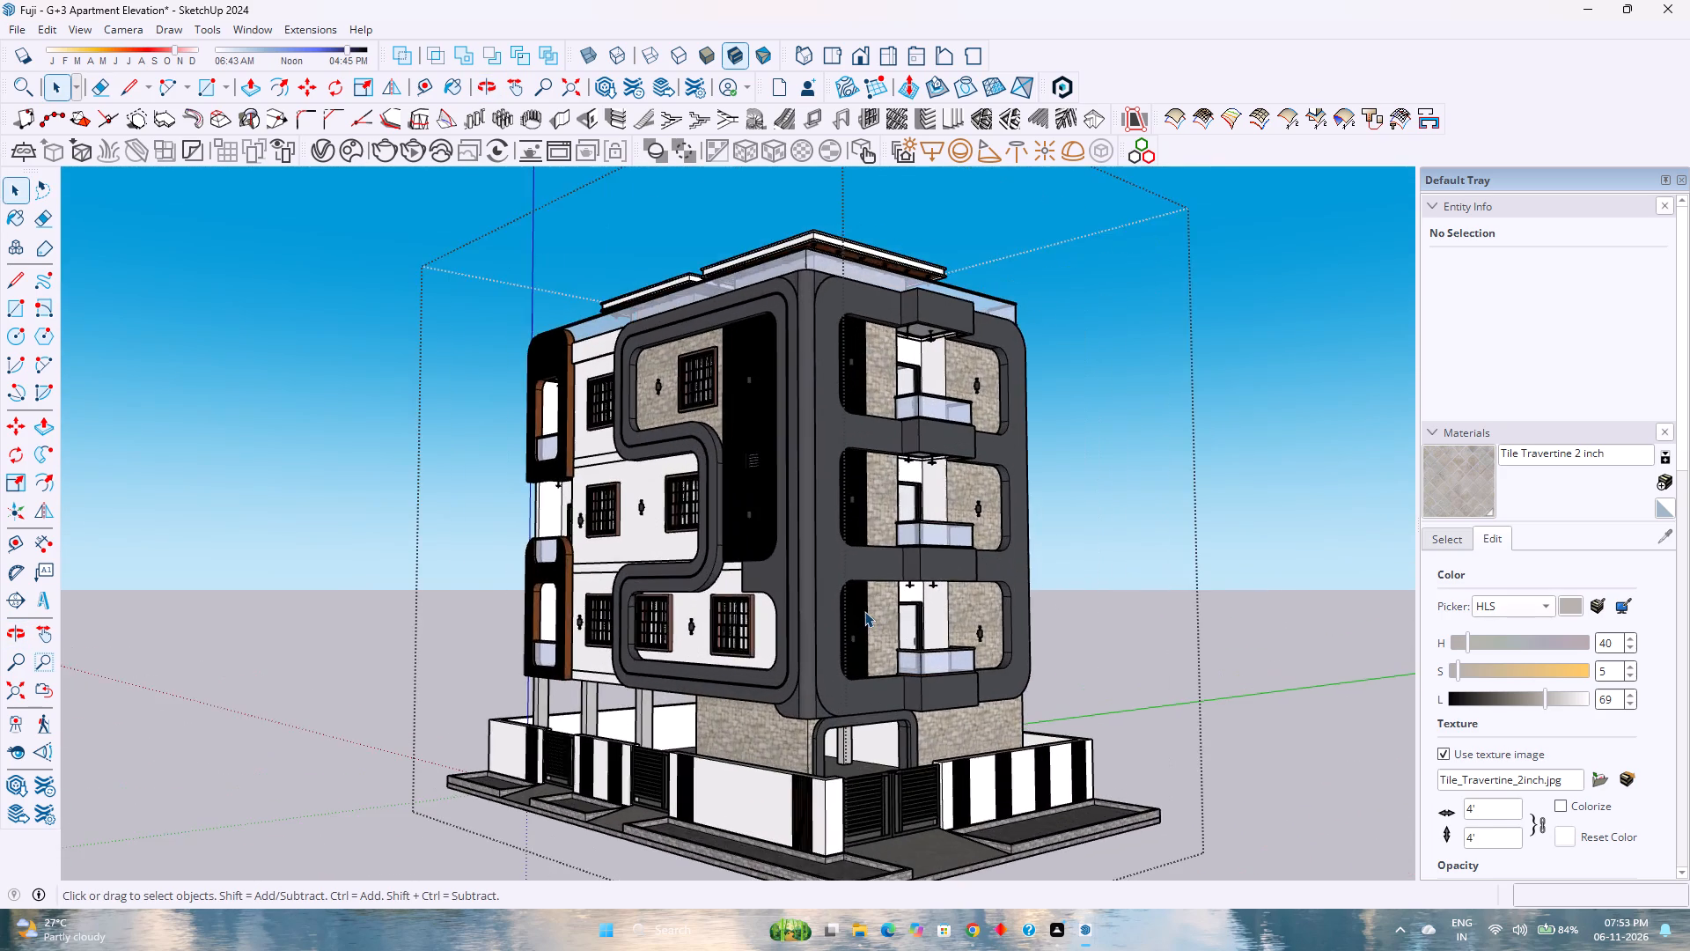
# Examine the corner view where the front and side facades meet, including the stacked balconies, rounded frames, entrance gate and striped compound wall.
pyautogui.scroll(-4, 864, 610)
pyautogui.scroll(7, 952, 627)
pyautogui.scroll(-6, 952, 627)
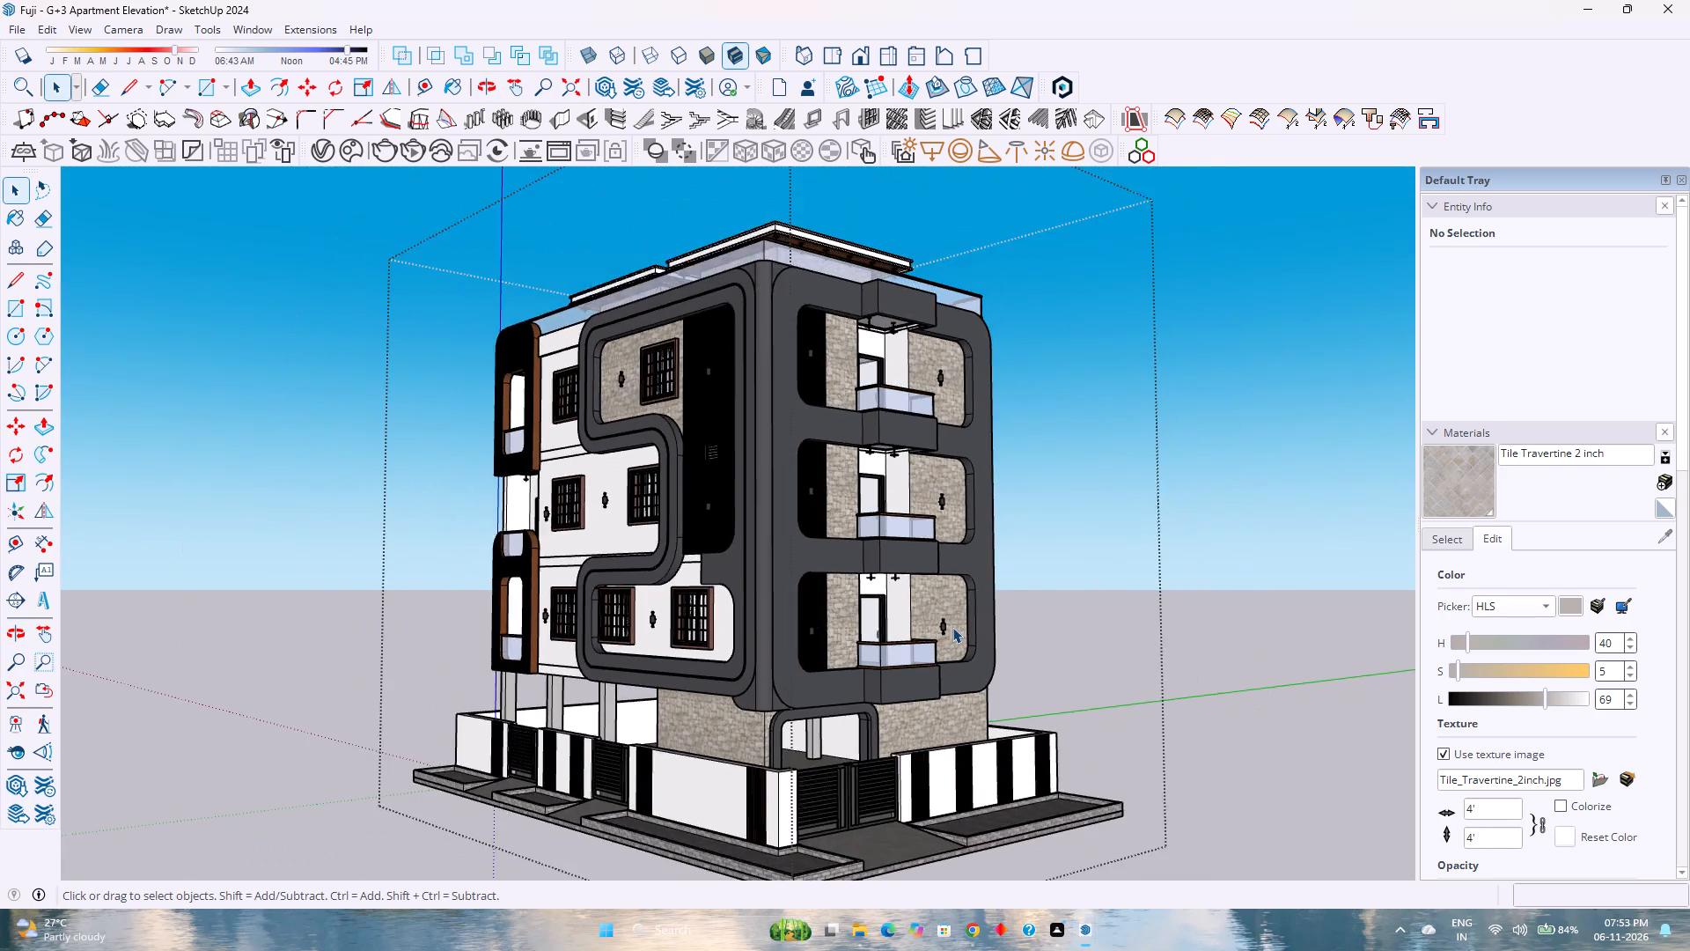
pyautogui.scroll(-2, 952, 627)
pyautogui.scroll(3, 1043, 719)
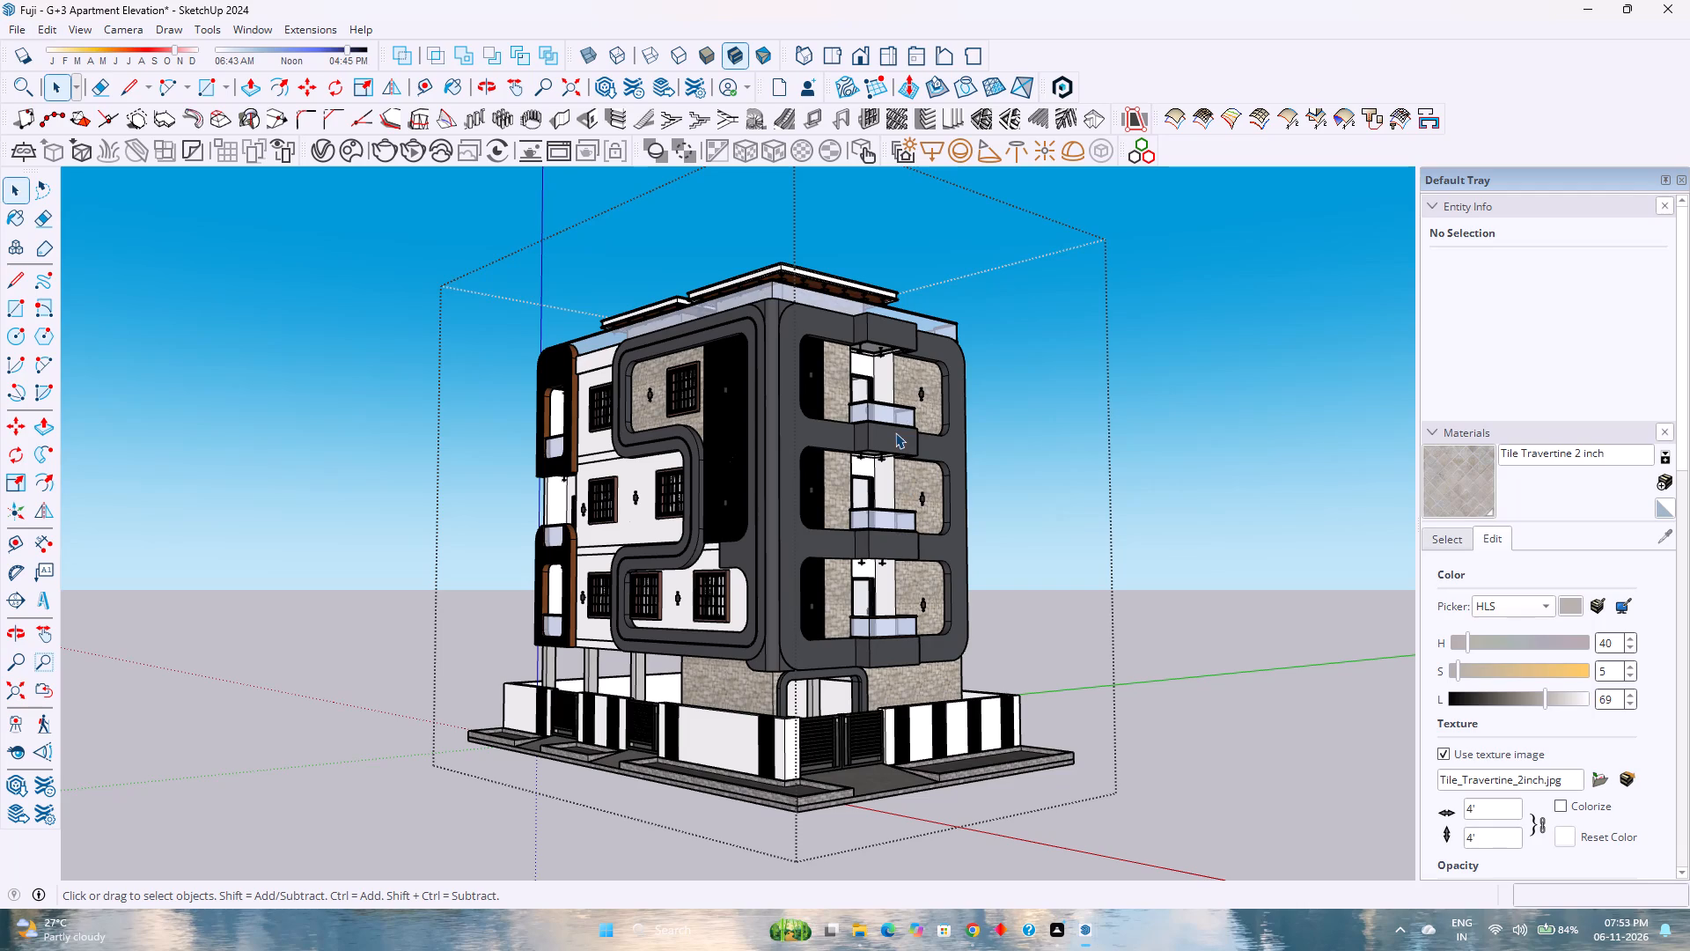
pyautogui.scroll(4, 914, 440)
pyautogui.scroll(-4, 913, 446)
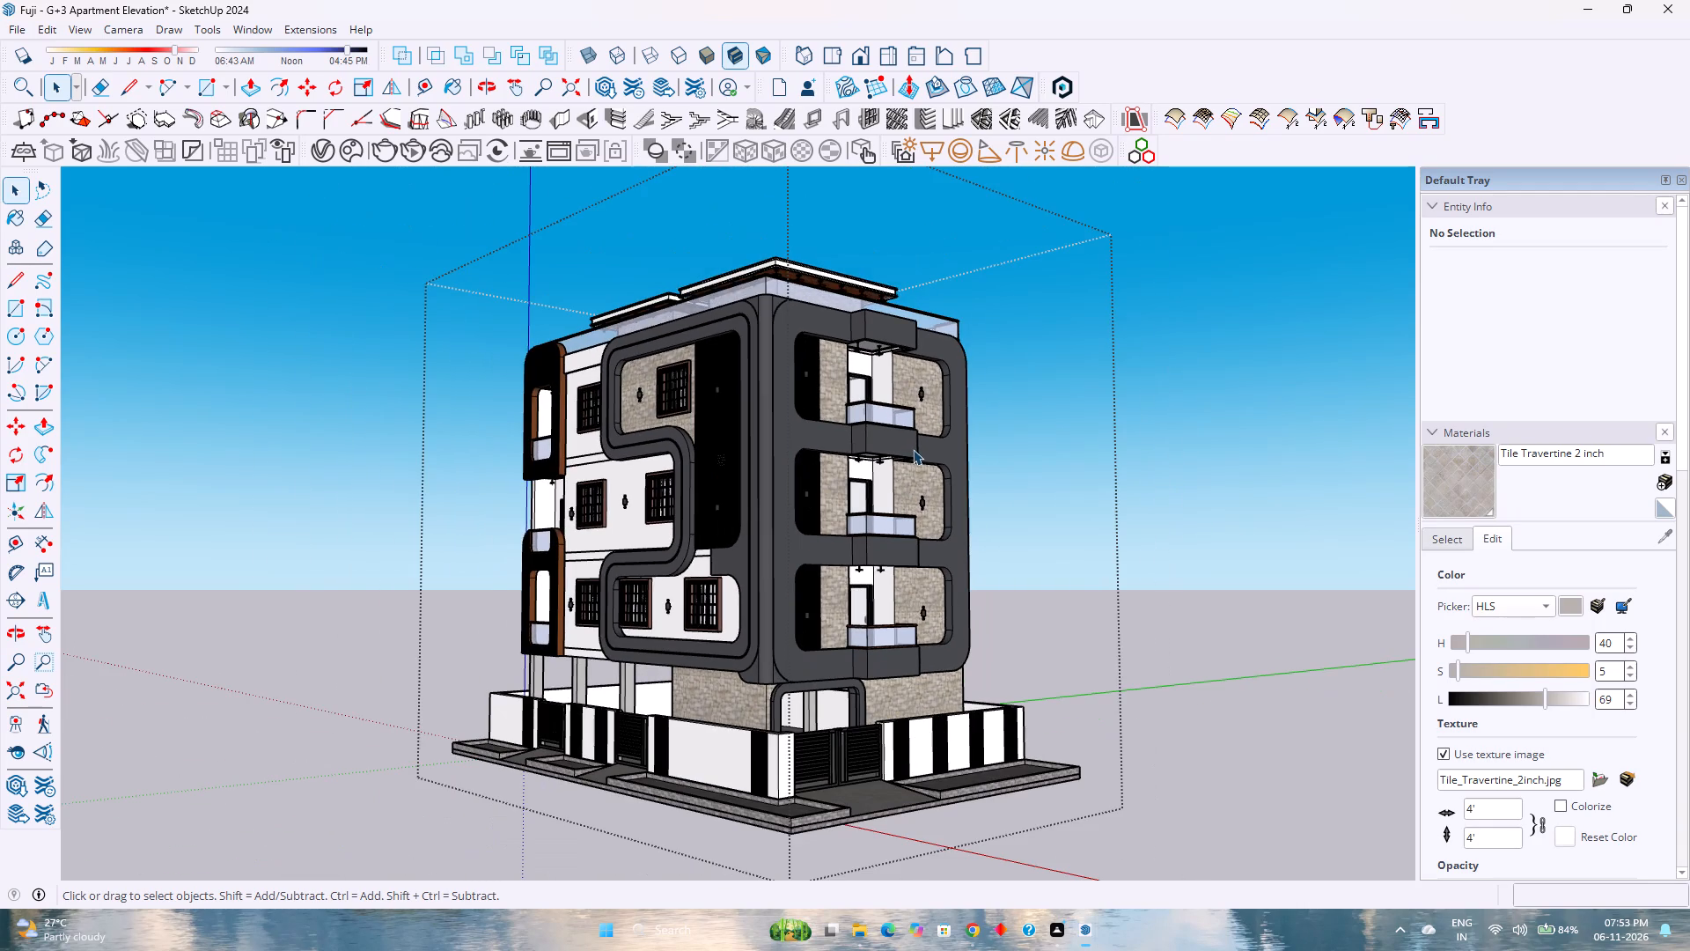
pyautogui.scroll(2, 1045, 538)
pyautogui.scroll(-2, 1045, 538)
pyautogui.scroll(2, 1067, 772)
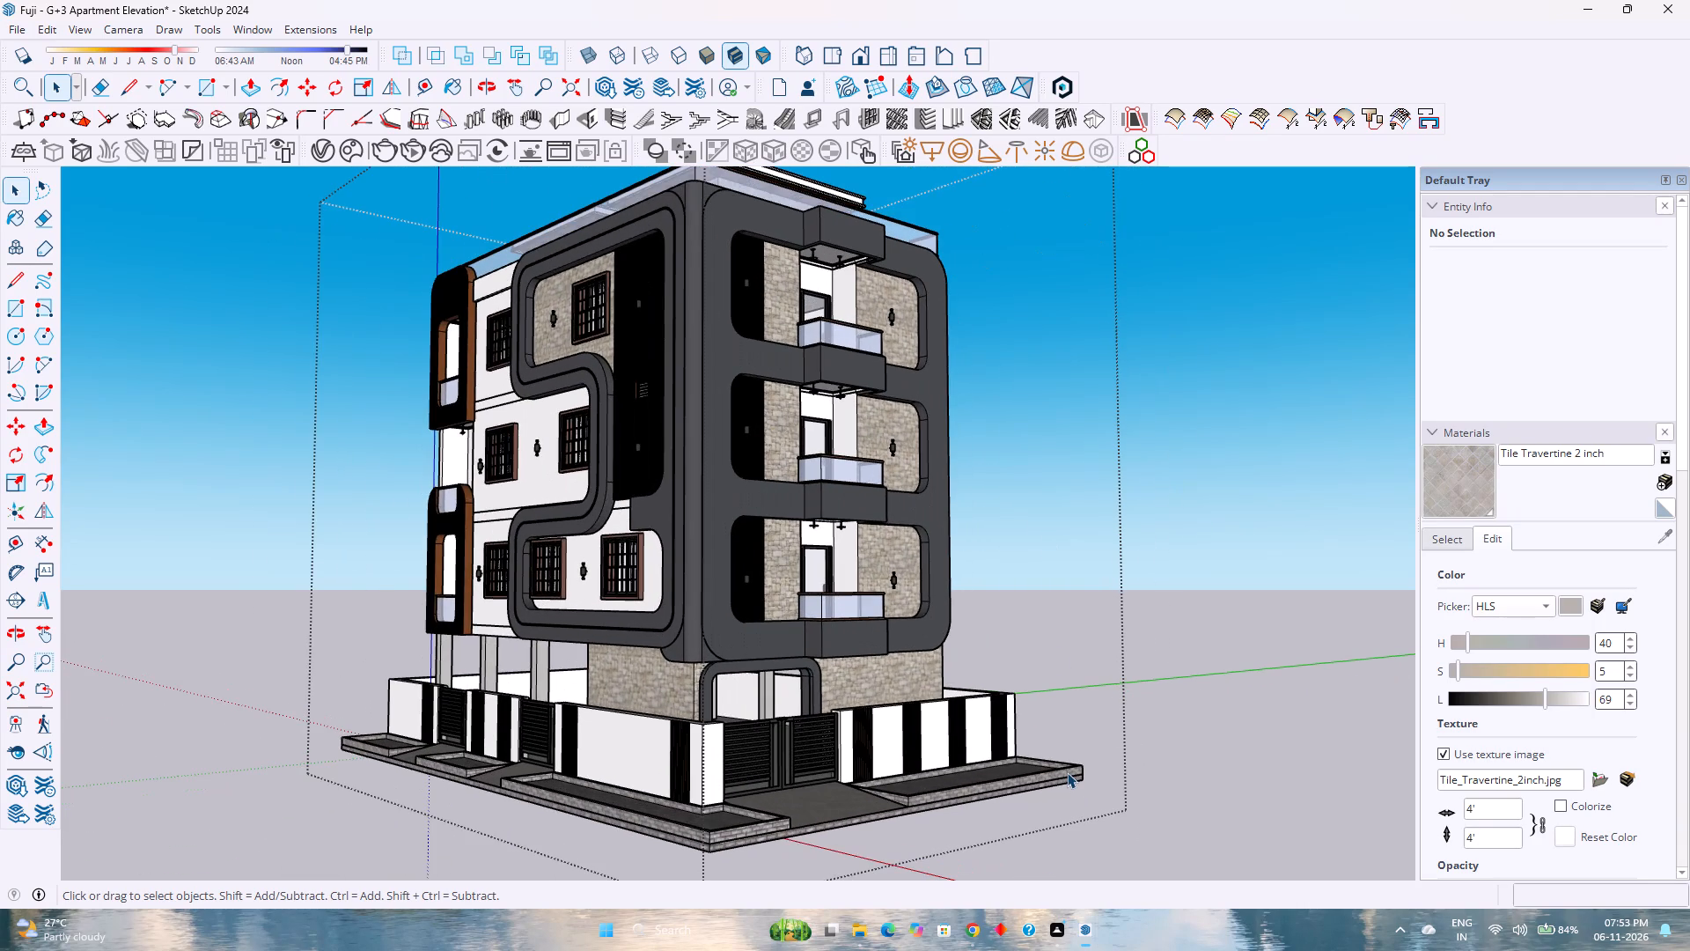
pyautogui.scroll(-1, 1067, 772)
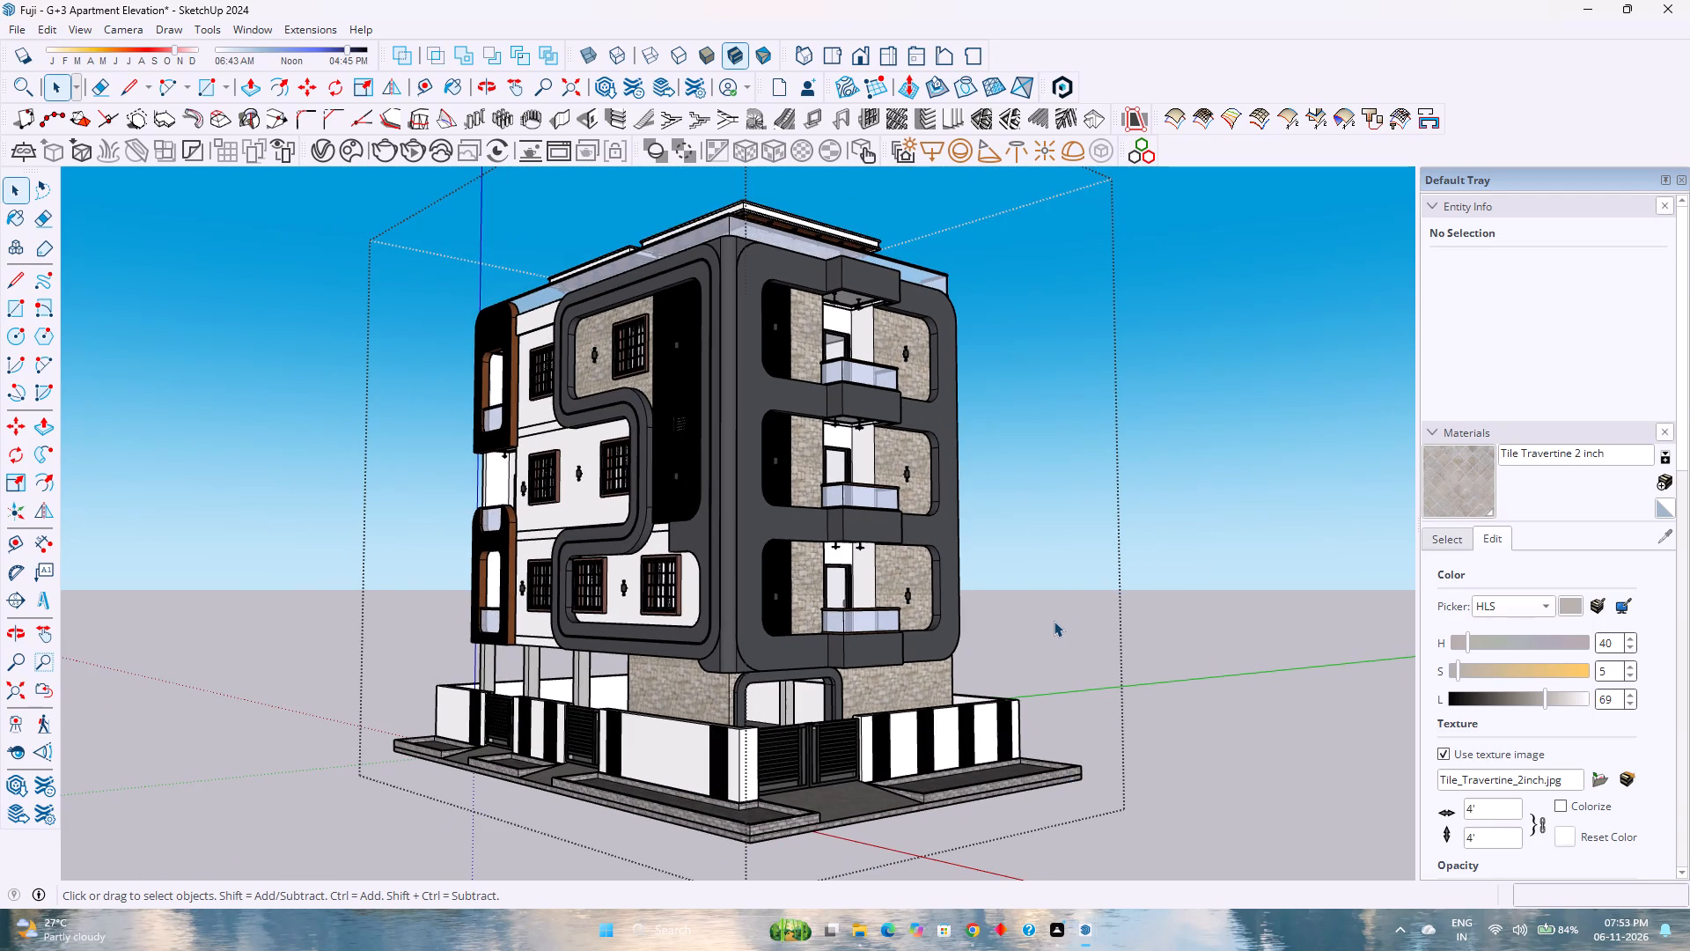
pyautogui.scroll(1, 1069, 616)
pyautogui.scroll(-1, 1069, 616)
pyautogui.scroll(1, 981, 223)
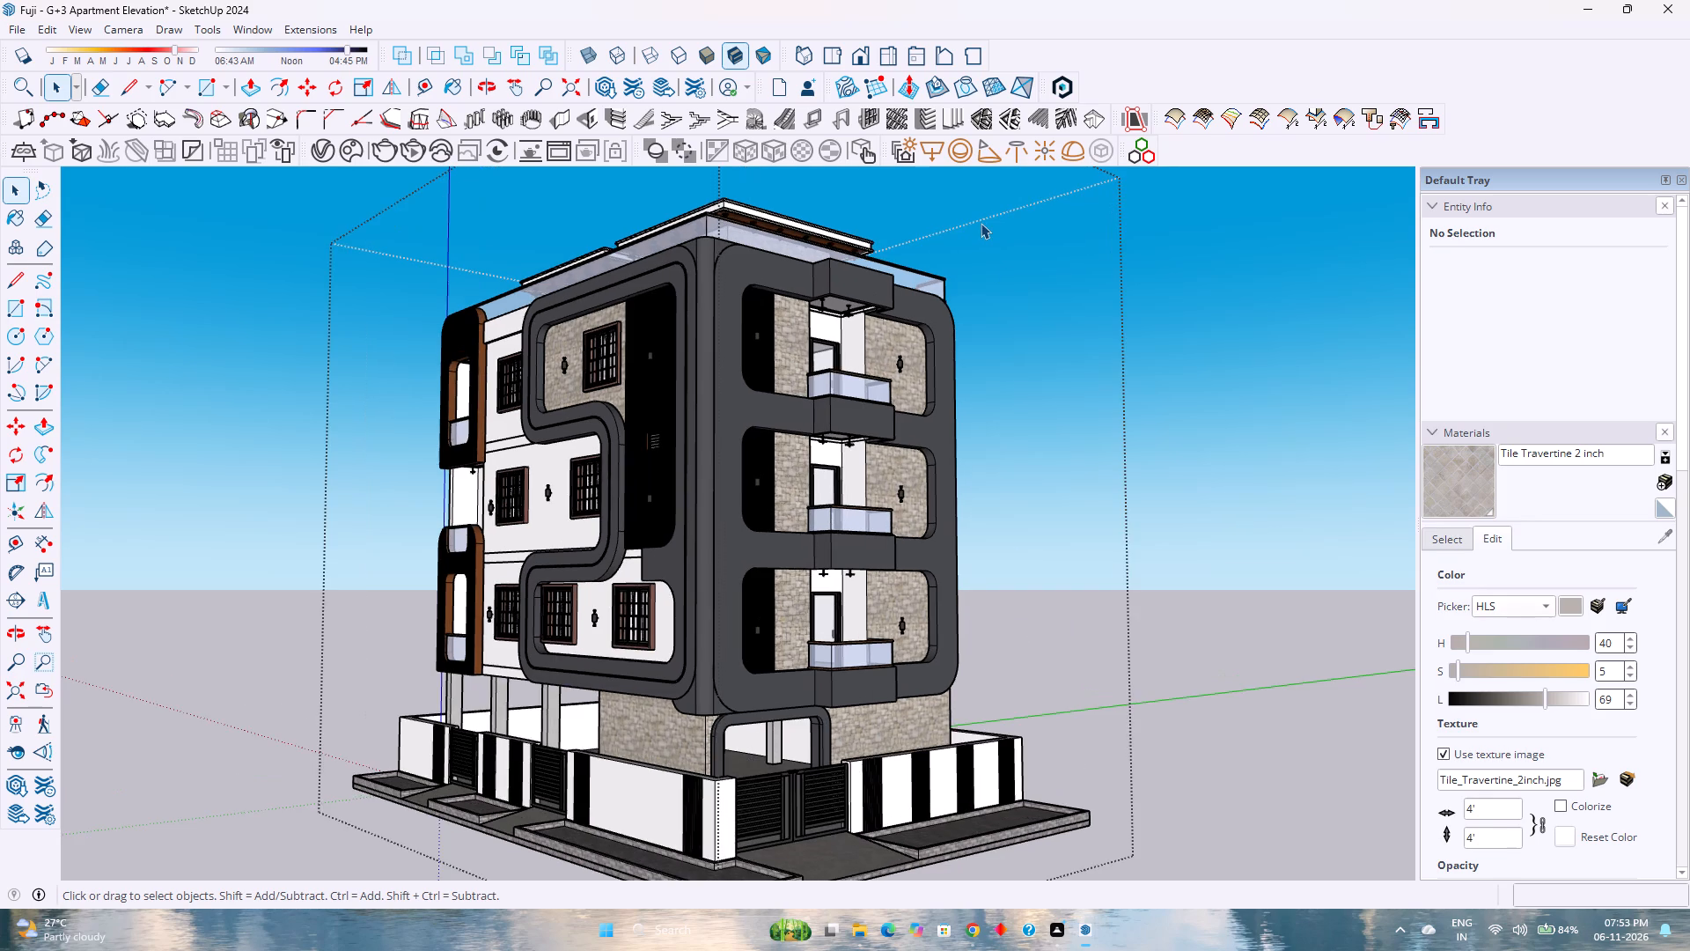
pyautogui.scroll(-1, 981, 223)
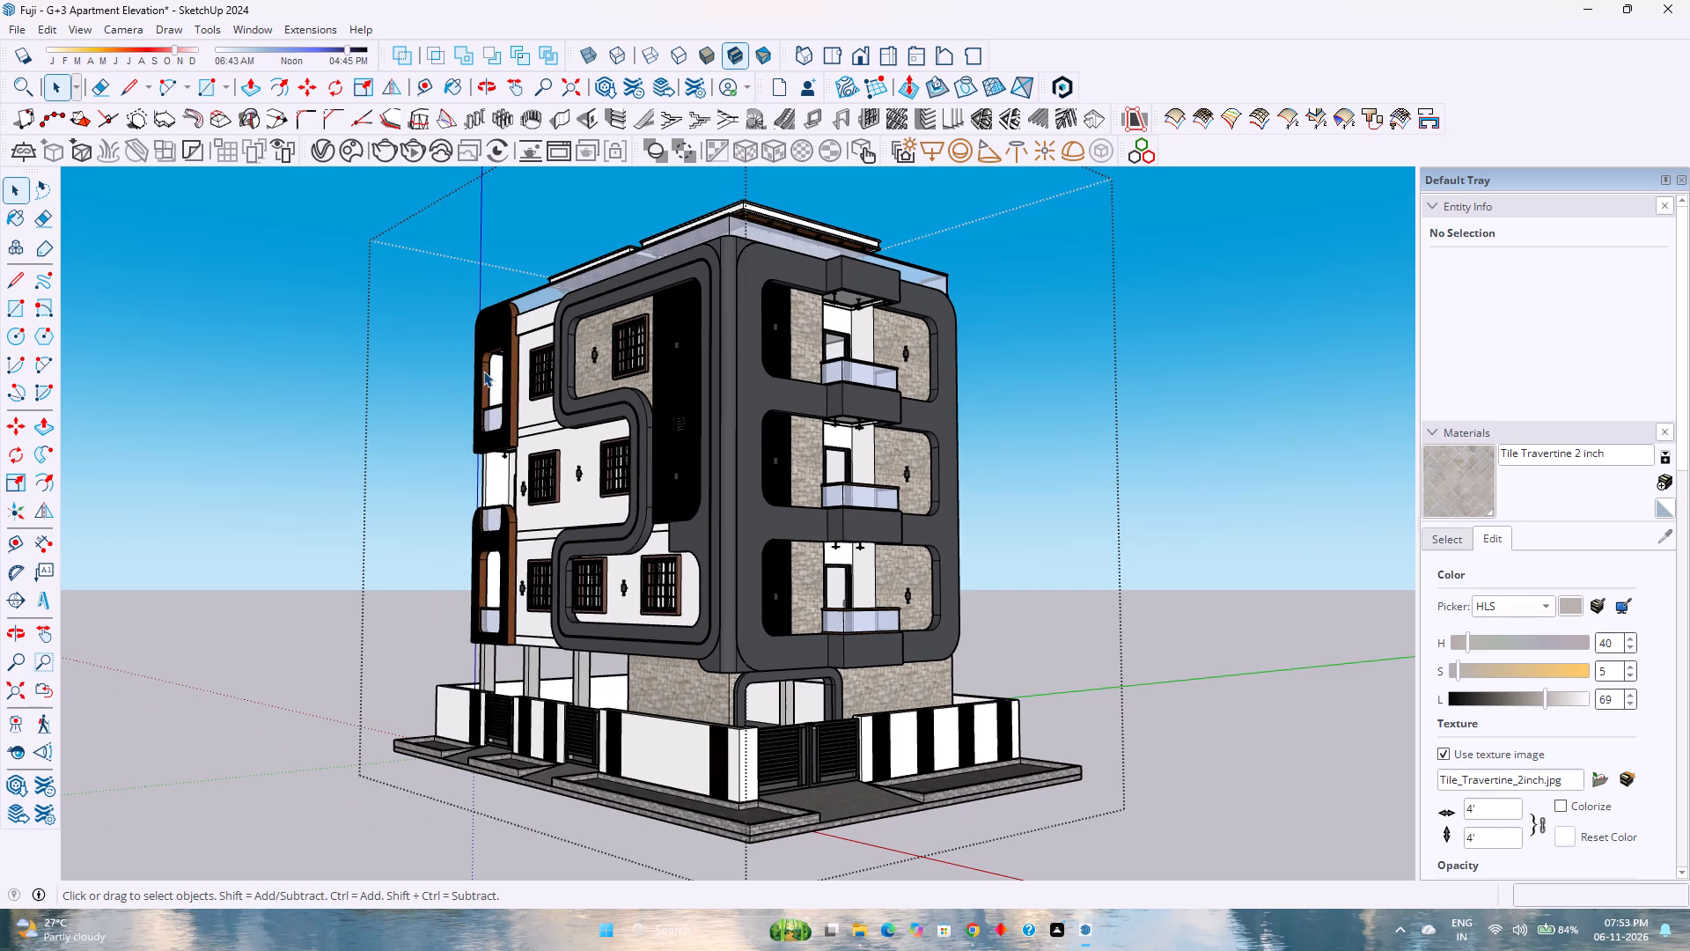
pyautogui.scroll(-1, 483, 371)
pyautogui.scroll(2, 555, 385)
pyautogui.scroll(-1, 555, 387)
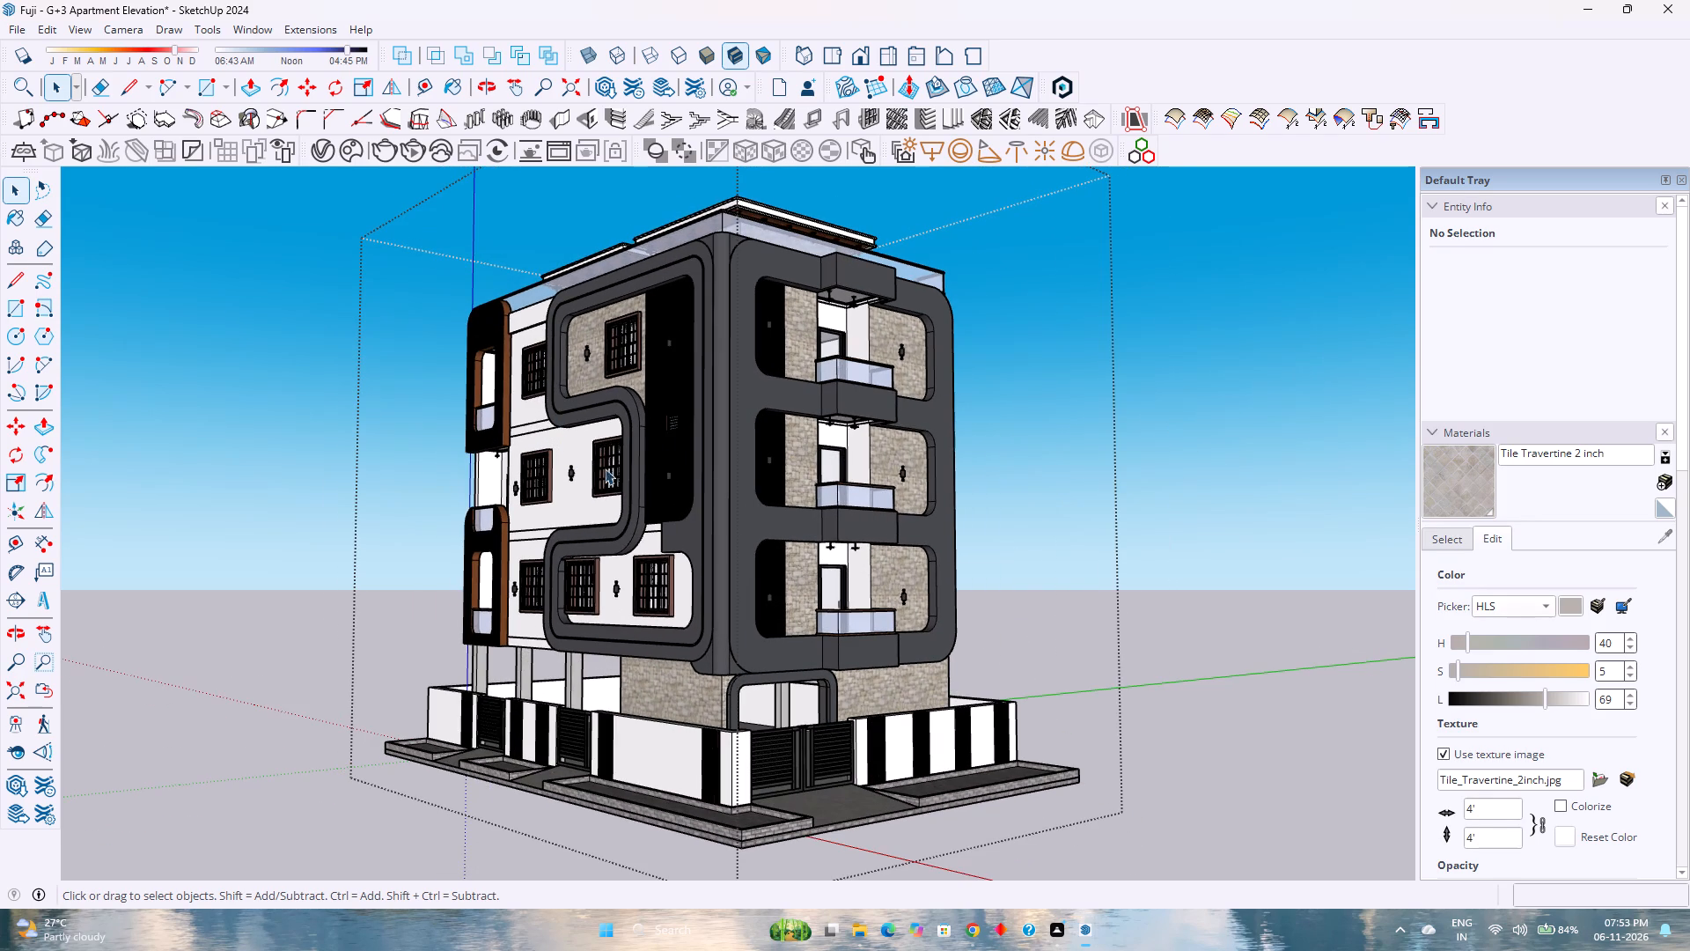
pyautogui.scroll(-2, 712, 494)
pyautogui.scroll(2, 458, 402)
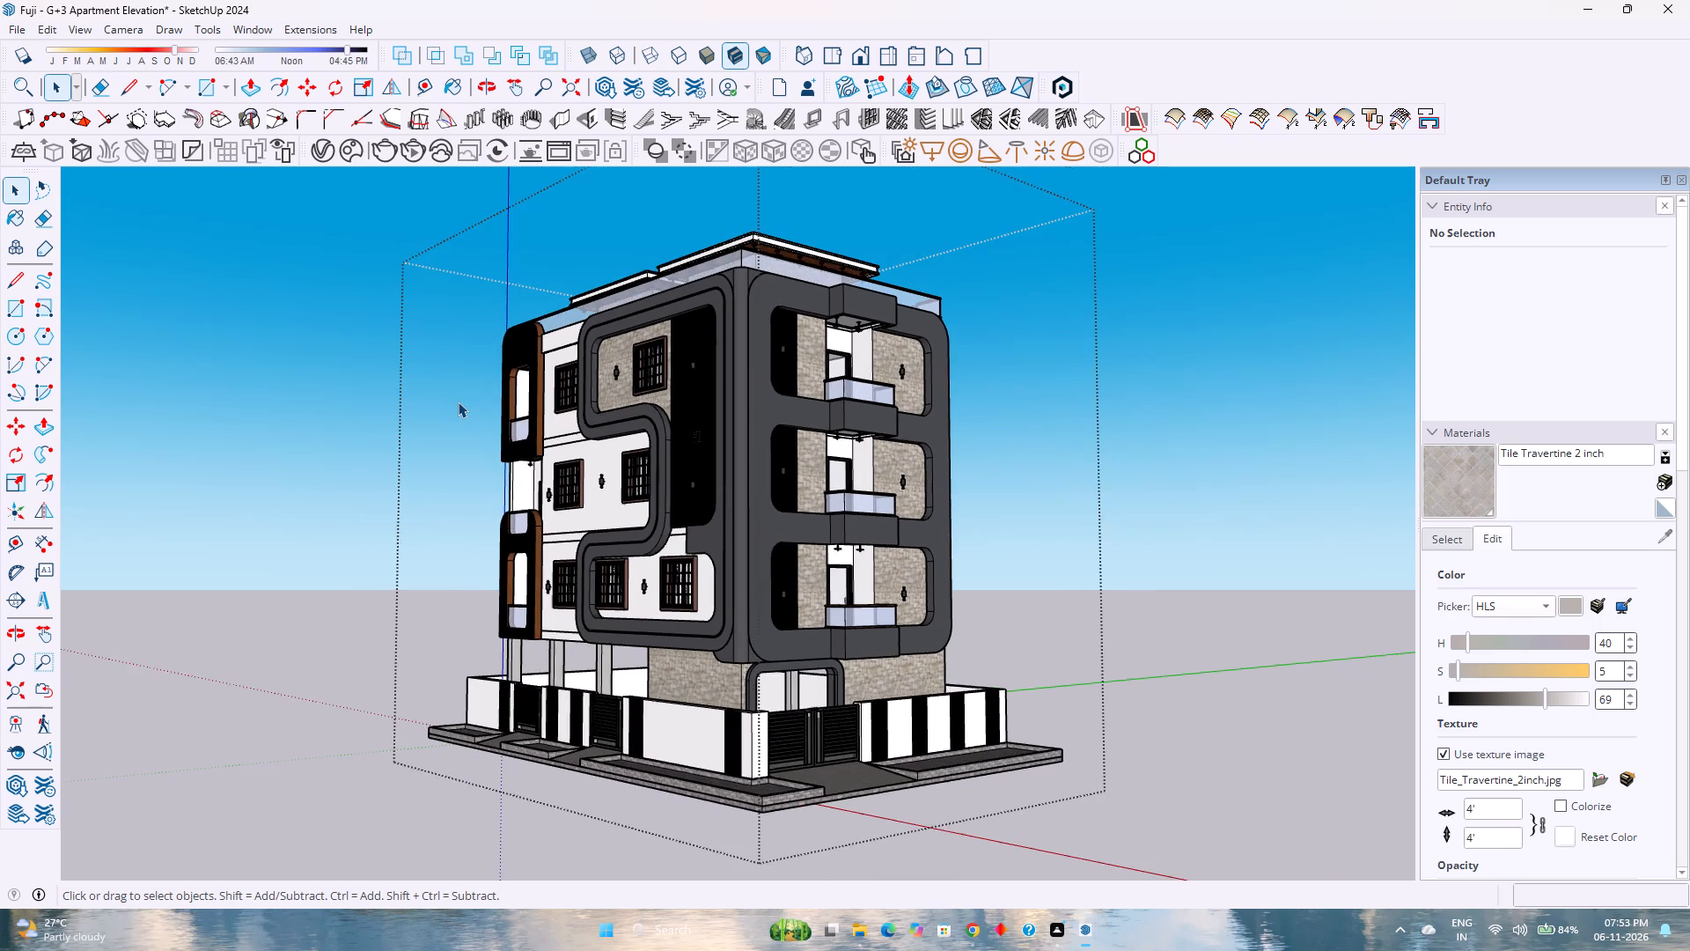
pyautogui.scroll(1, 458, 402)
pyautogui.scroll(-2, 458, 402)
pyautogui.scroll(2, 458, 402)
pyautogui.scroll(-1, 459, 411)
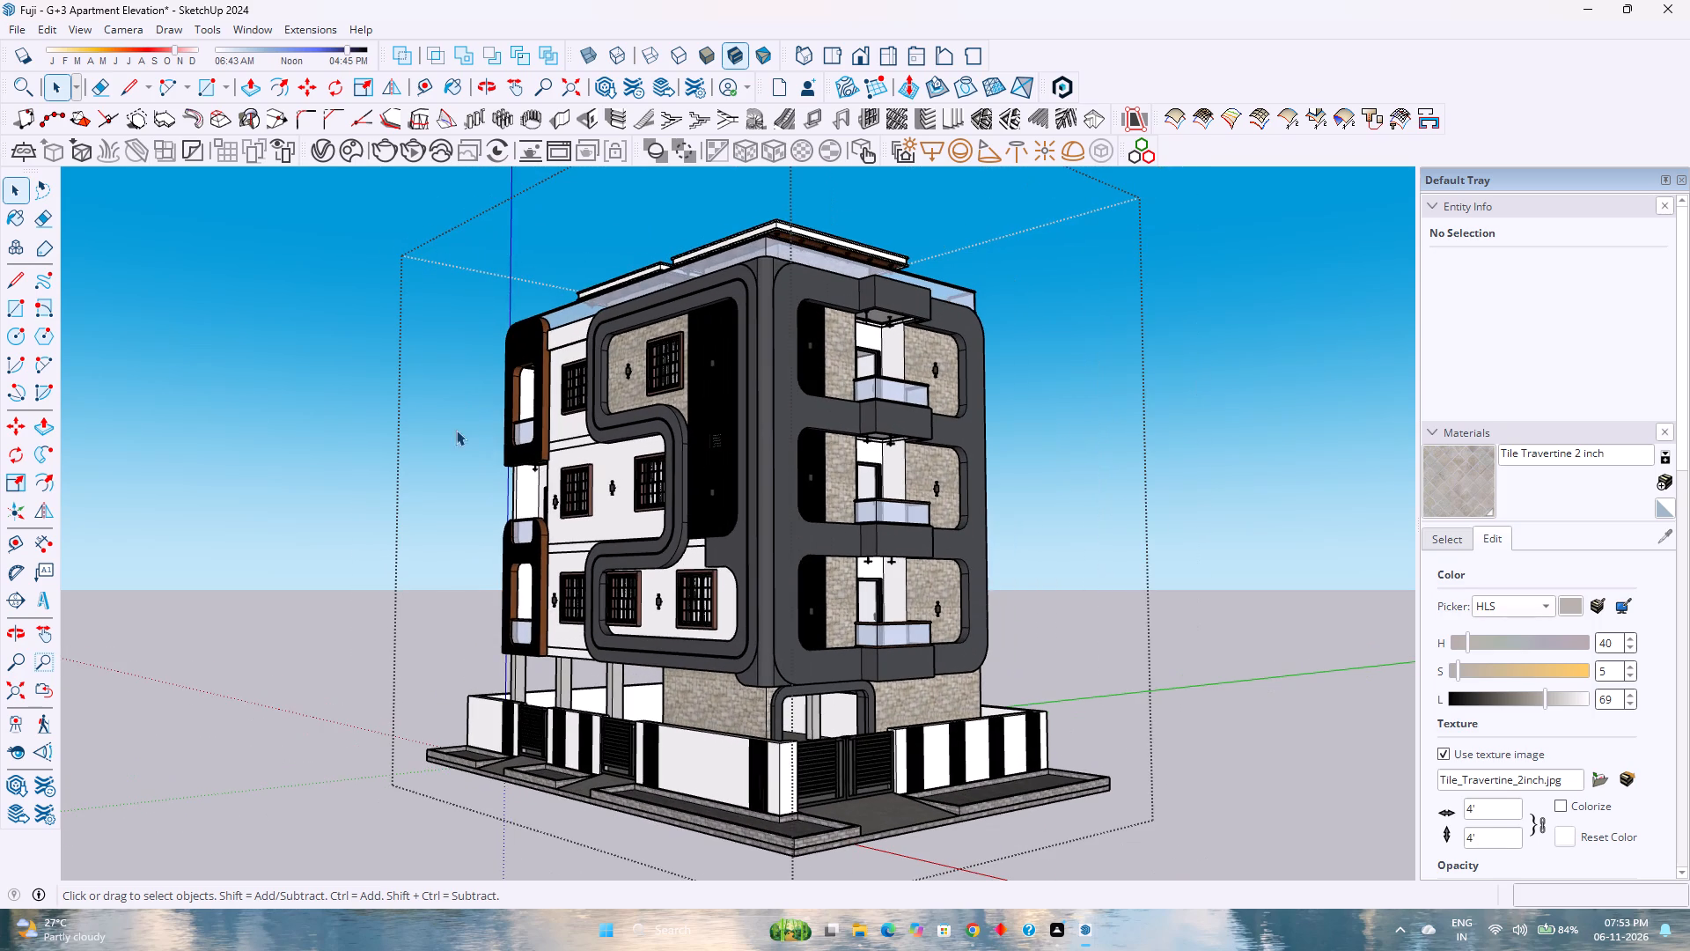
pyautogui.scroll(-3, 310, 682)
pyautogui.scroll(2, 313, 682)
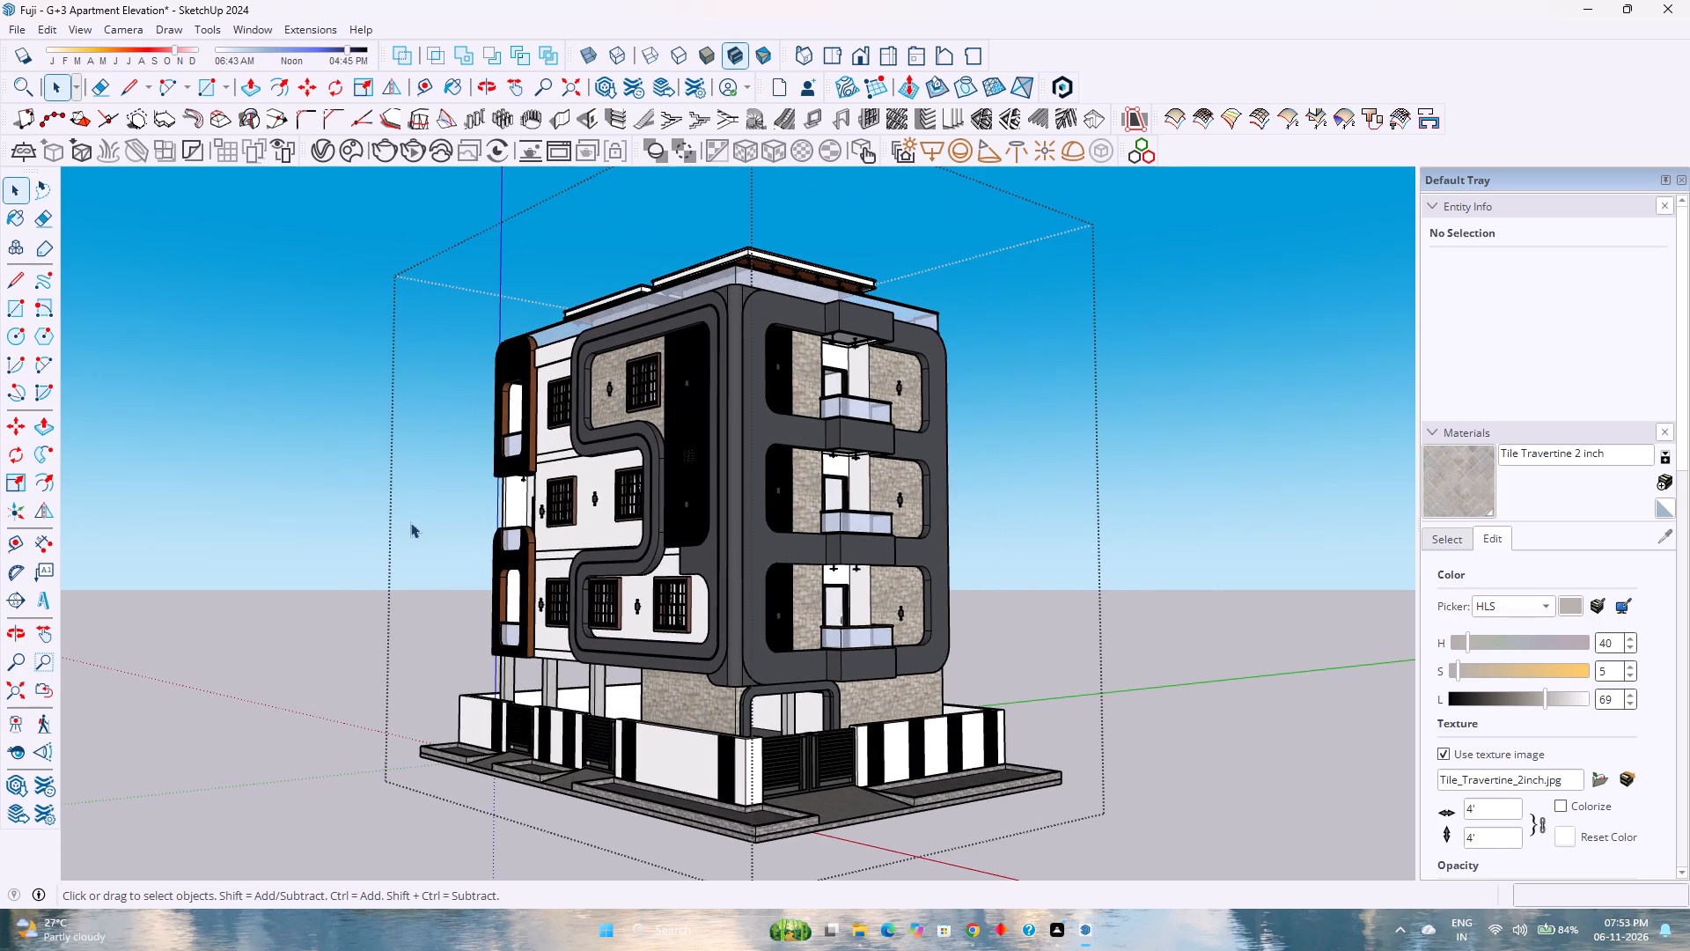
pyautogui.scroll(2, 520, 825)
pyautogui.scroll(-1, 519, 799)
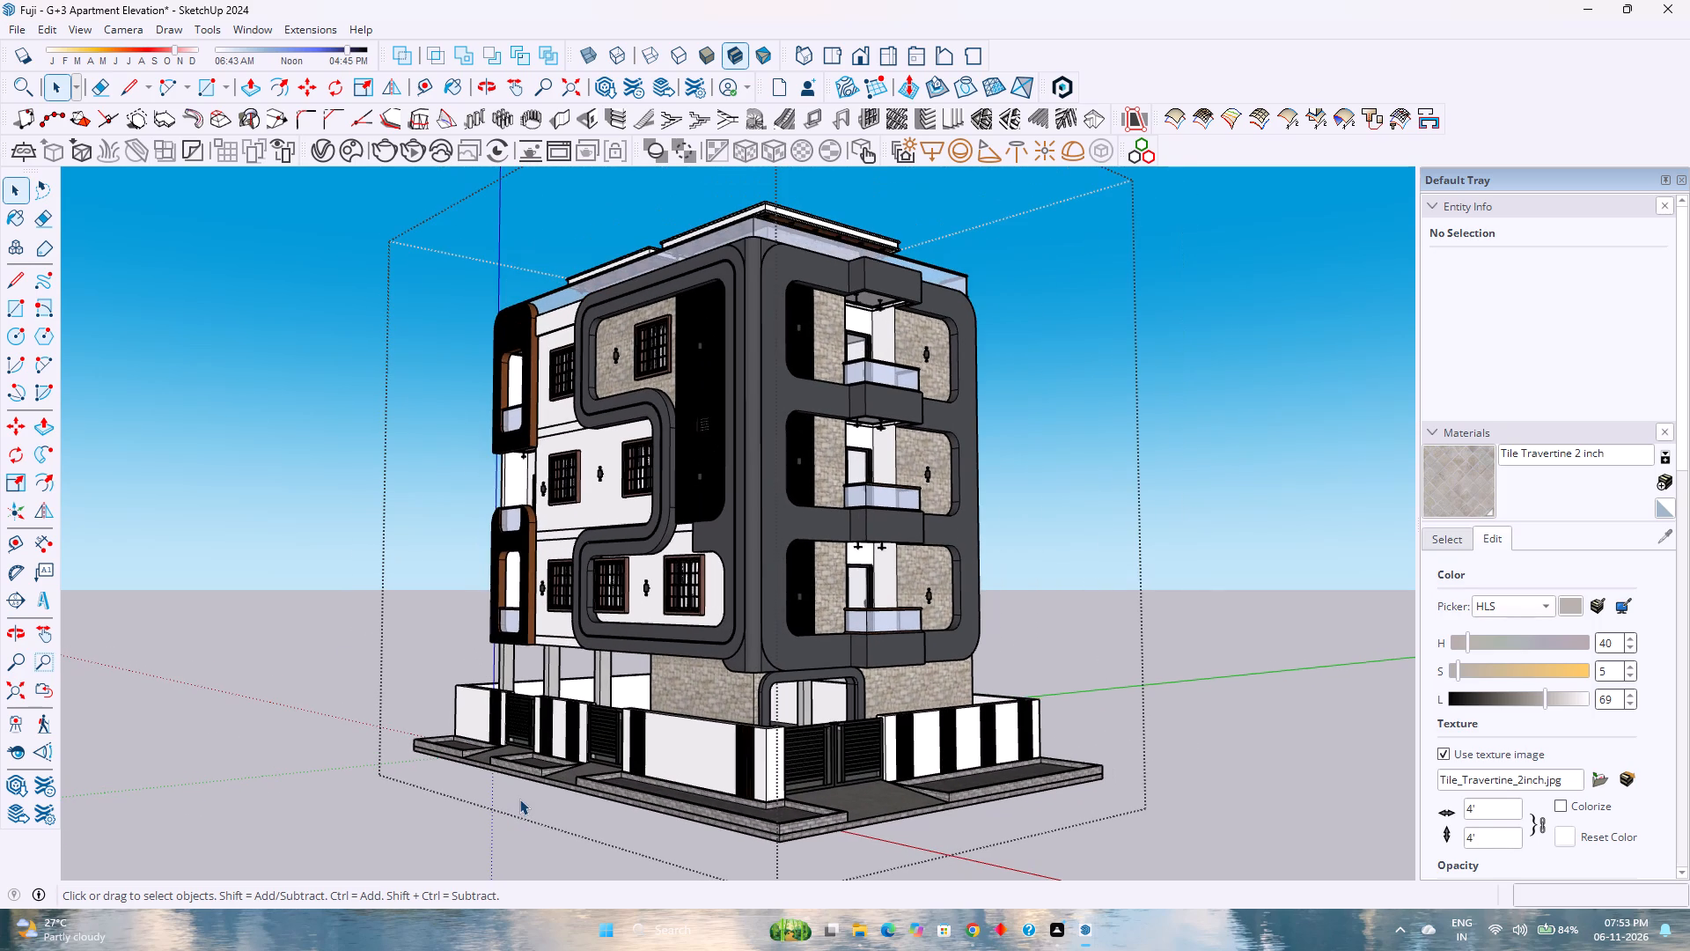
# Examine the front facade, the balcony undersides from below, and the side elevation with its three framed balconies viewed straight on.
pyautogui.moveTo(627, 456); pyautogui.dragTo(843, 483, button='middle')
pyautogui.middleClick(777, 423)
pyautogui.middleClick(774, 418)
pyautogui.scroll(-1, 770, 413)
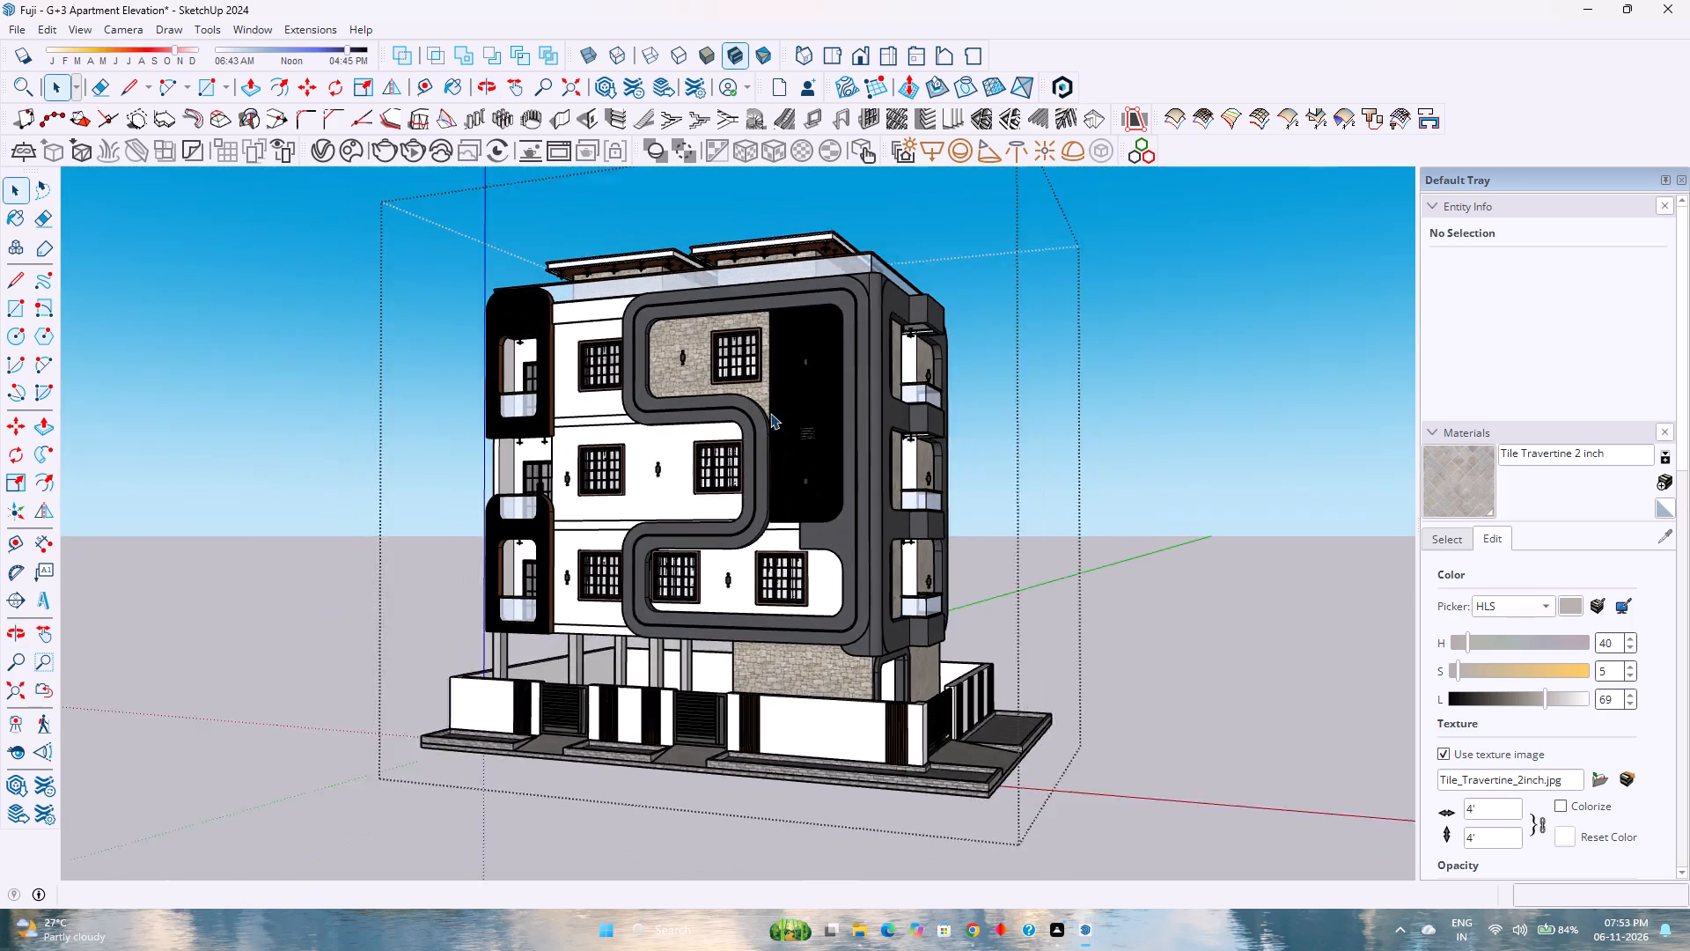
pyautogui.scroll(-2, 770, 413)
pyautogui.scroll(2, 871, 512)
pyautogui.middleClick(850, 506)
pyautogui.moveTo(845, 506); pyautogui.dragTo(642, 353, button='middle')
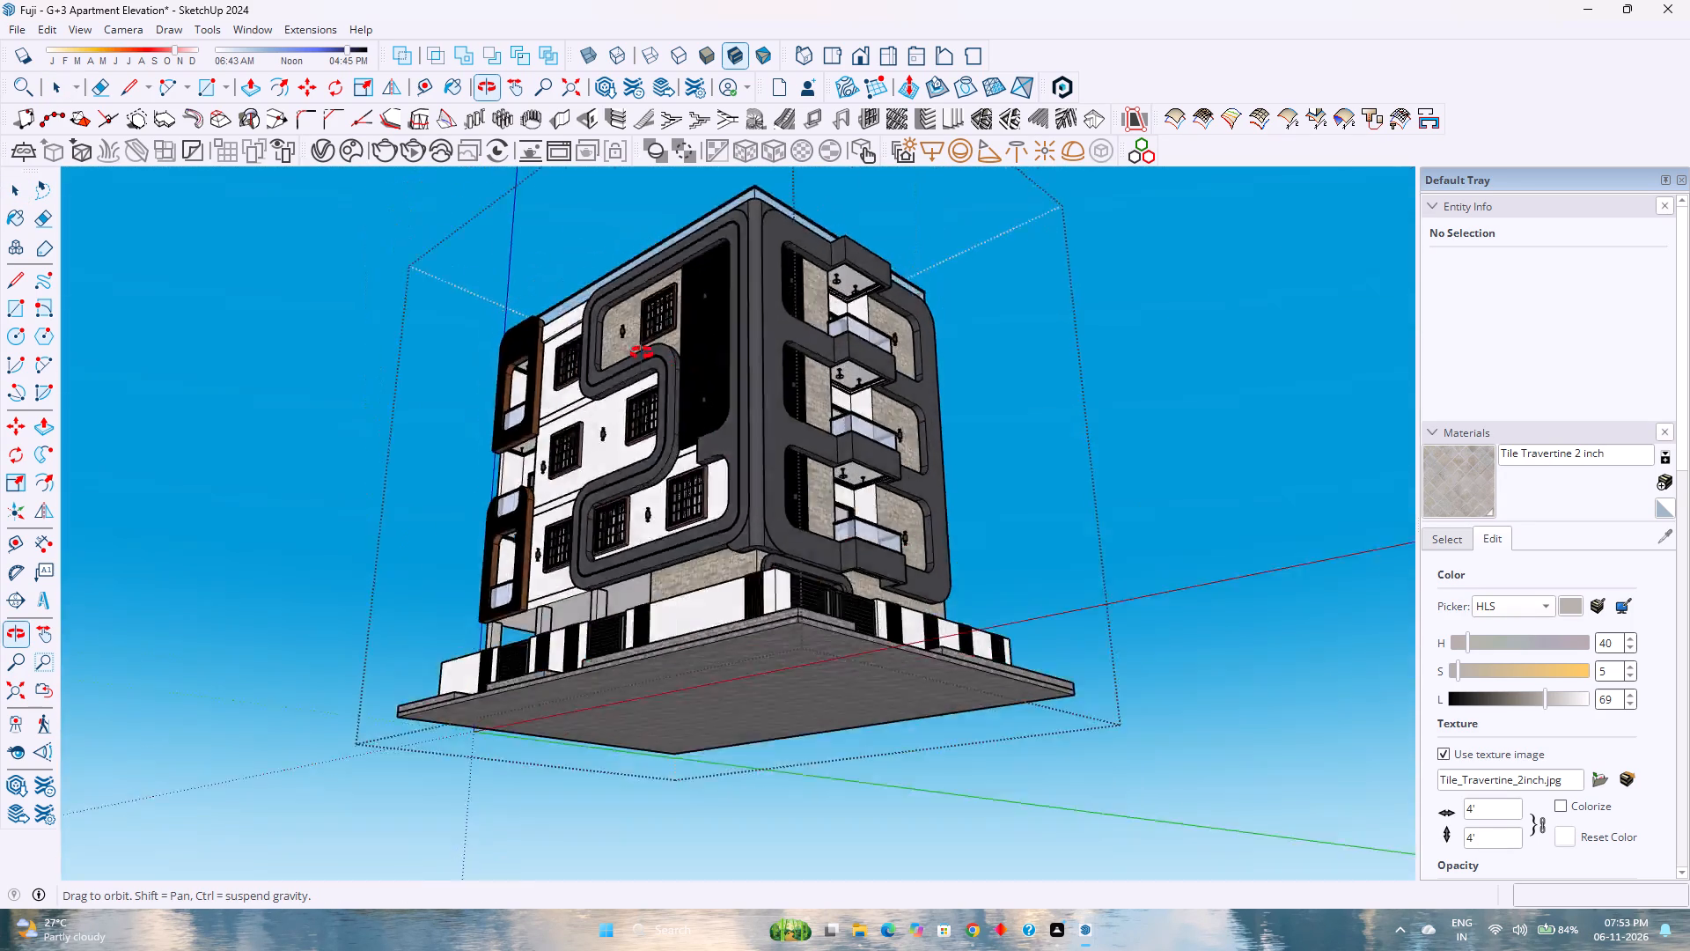
pyautogui.moveTo(642, 353); pyautogui.dragTo(330, 455, button='middle')
pyautogui.scroll(-4, 499, 452)
pyautogui.scroll(4, 499, 452)
pyautogui.scroll(3, 680, 462)
pyautogui.scroll(-4, 680, 462)
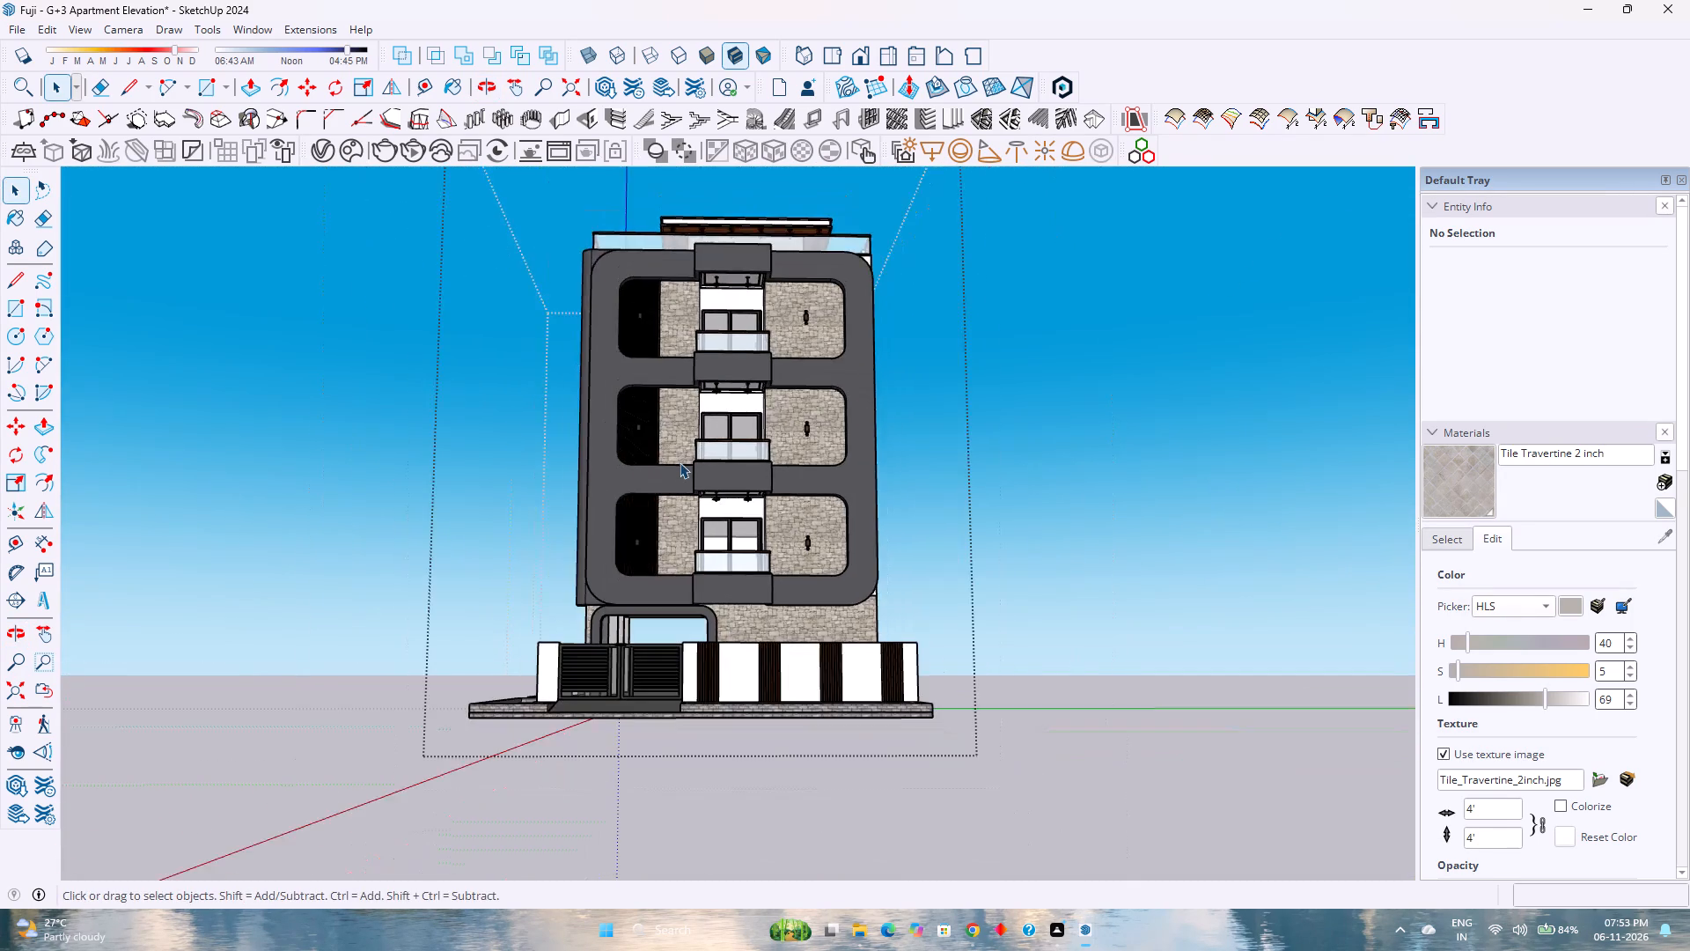
# Examine the whole building from a raised corner viewpoint that shows the front facade and the side balconies together.
pyautogui.moveTo(513, 495); pyautogui.dragTo(894, 590, button='middle')
pyautogui.middleClick(900, 590)
pyautogui.scroll(1, 902, 586)
pyautogui.scroll(-4, 901, 578)
pyautogui.scroll(5, 760, 499)
pyautogui.scroll(-3, 760, 498)
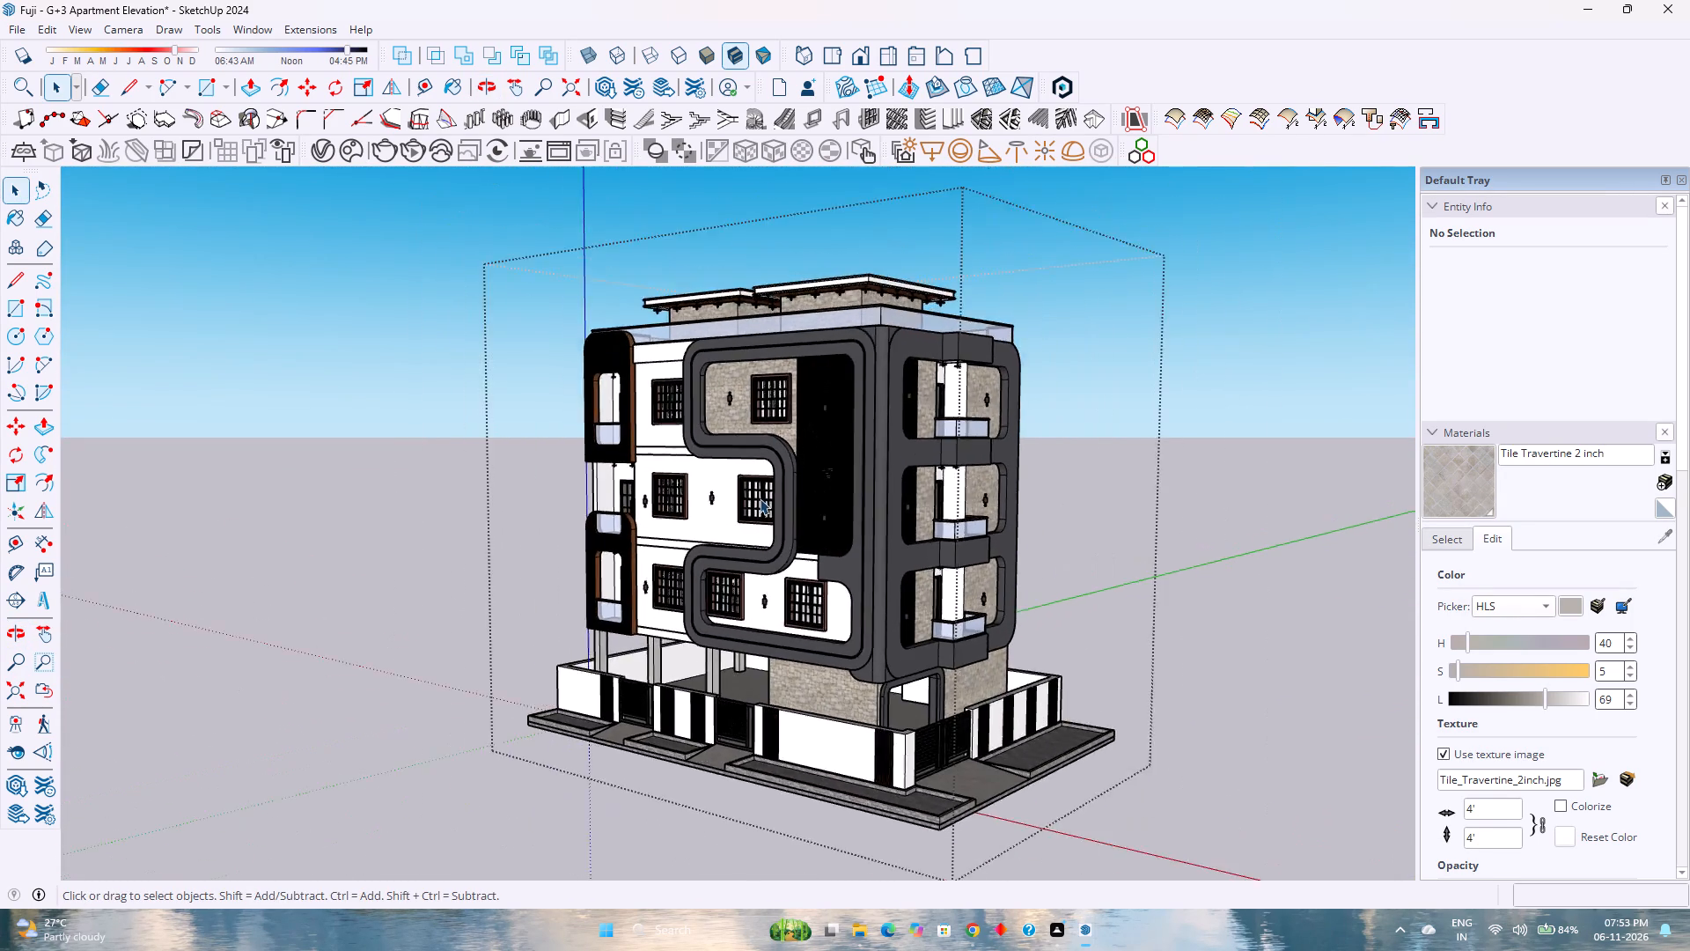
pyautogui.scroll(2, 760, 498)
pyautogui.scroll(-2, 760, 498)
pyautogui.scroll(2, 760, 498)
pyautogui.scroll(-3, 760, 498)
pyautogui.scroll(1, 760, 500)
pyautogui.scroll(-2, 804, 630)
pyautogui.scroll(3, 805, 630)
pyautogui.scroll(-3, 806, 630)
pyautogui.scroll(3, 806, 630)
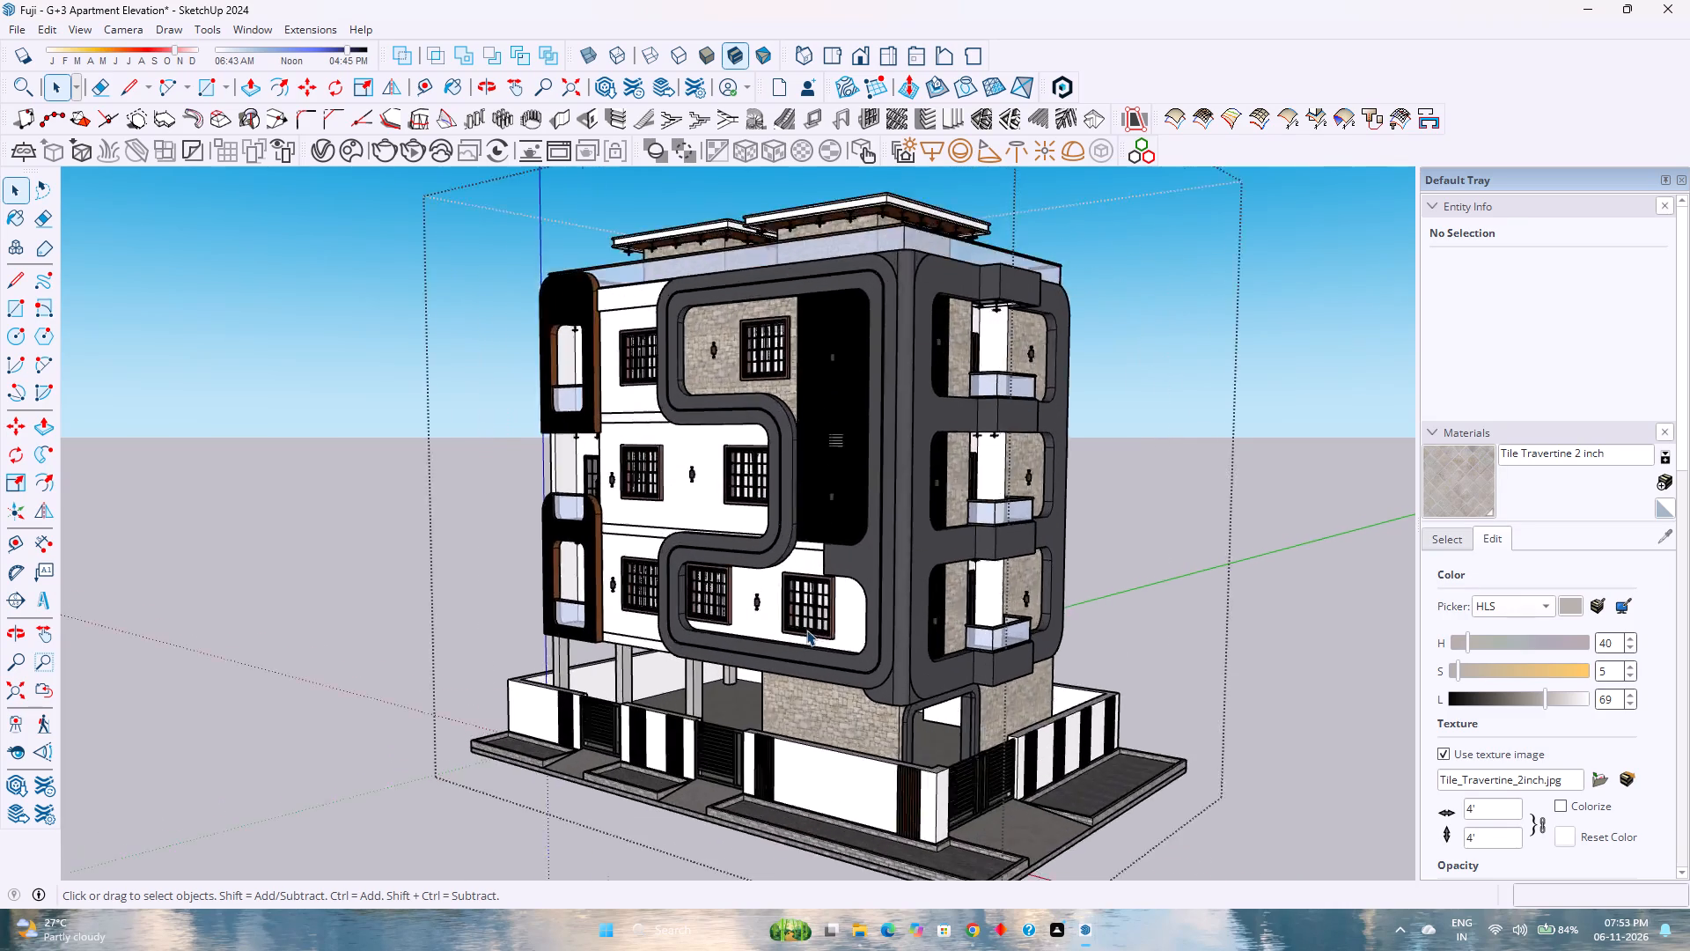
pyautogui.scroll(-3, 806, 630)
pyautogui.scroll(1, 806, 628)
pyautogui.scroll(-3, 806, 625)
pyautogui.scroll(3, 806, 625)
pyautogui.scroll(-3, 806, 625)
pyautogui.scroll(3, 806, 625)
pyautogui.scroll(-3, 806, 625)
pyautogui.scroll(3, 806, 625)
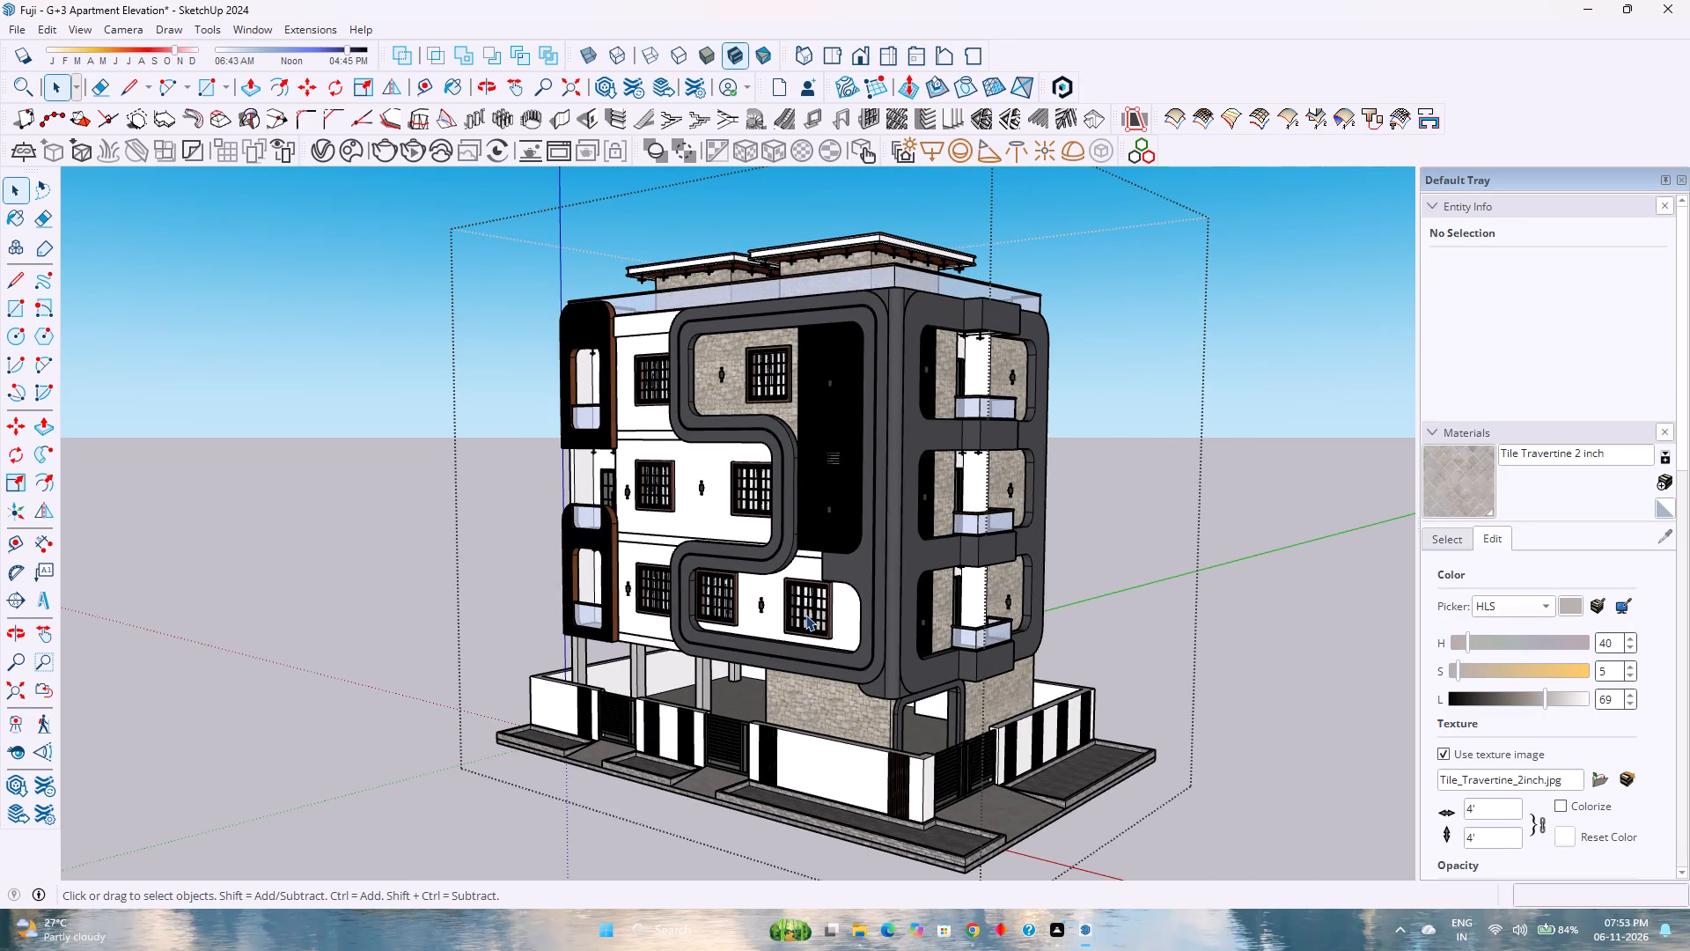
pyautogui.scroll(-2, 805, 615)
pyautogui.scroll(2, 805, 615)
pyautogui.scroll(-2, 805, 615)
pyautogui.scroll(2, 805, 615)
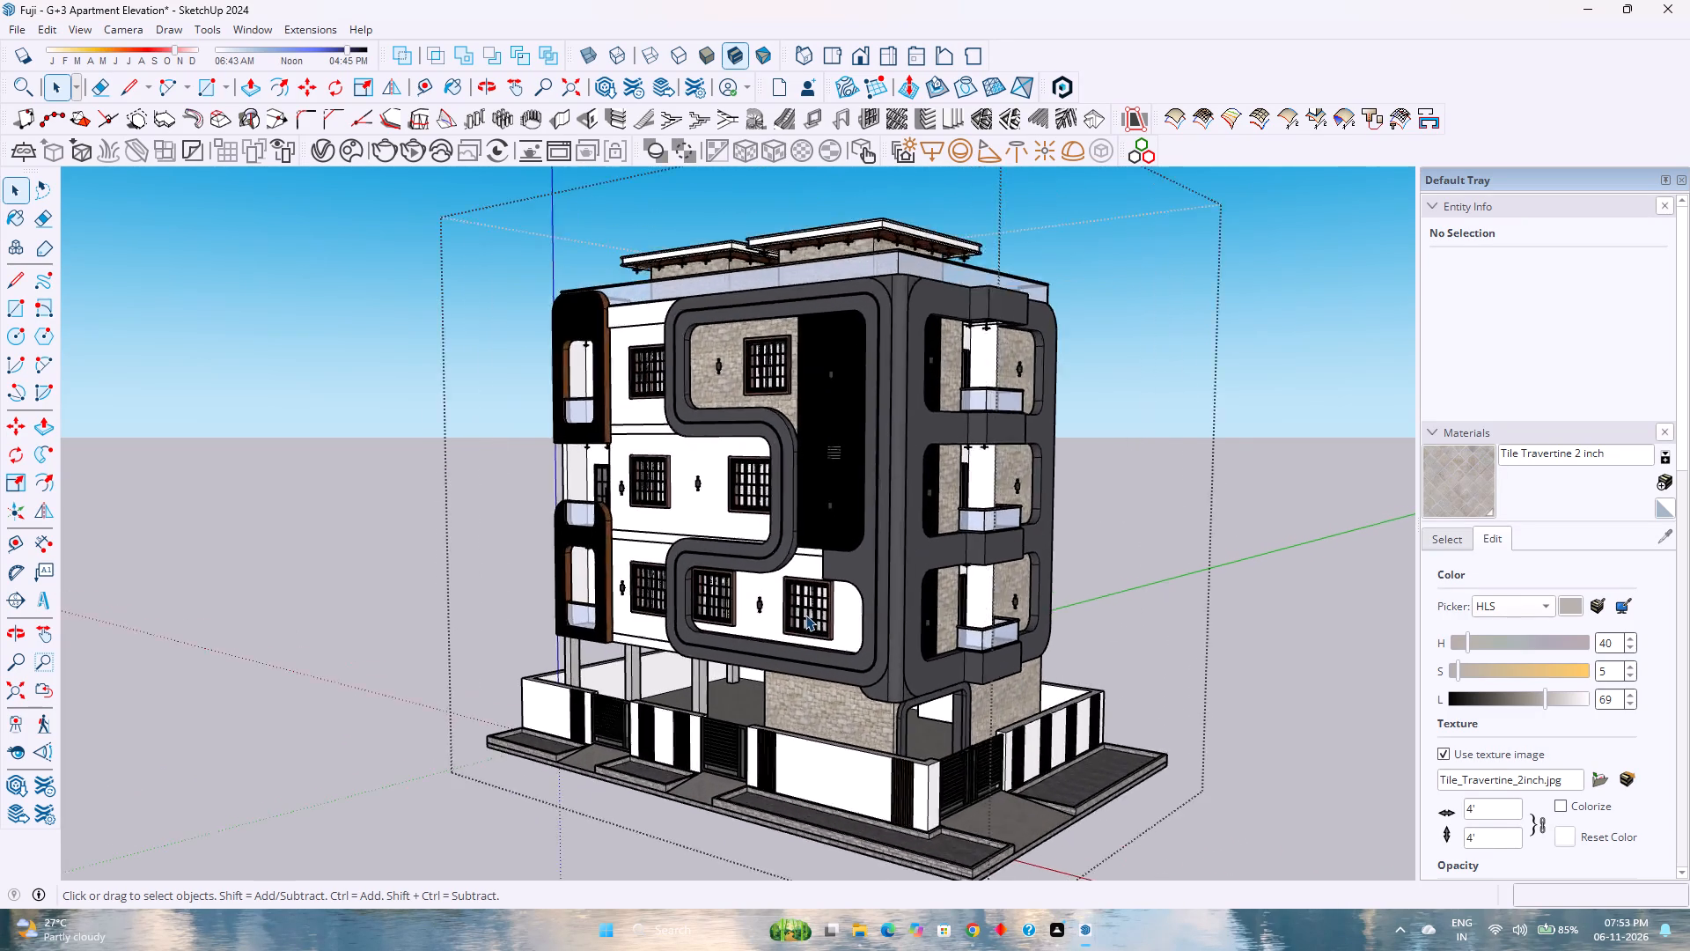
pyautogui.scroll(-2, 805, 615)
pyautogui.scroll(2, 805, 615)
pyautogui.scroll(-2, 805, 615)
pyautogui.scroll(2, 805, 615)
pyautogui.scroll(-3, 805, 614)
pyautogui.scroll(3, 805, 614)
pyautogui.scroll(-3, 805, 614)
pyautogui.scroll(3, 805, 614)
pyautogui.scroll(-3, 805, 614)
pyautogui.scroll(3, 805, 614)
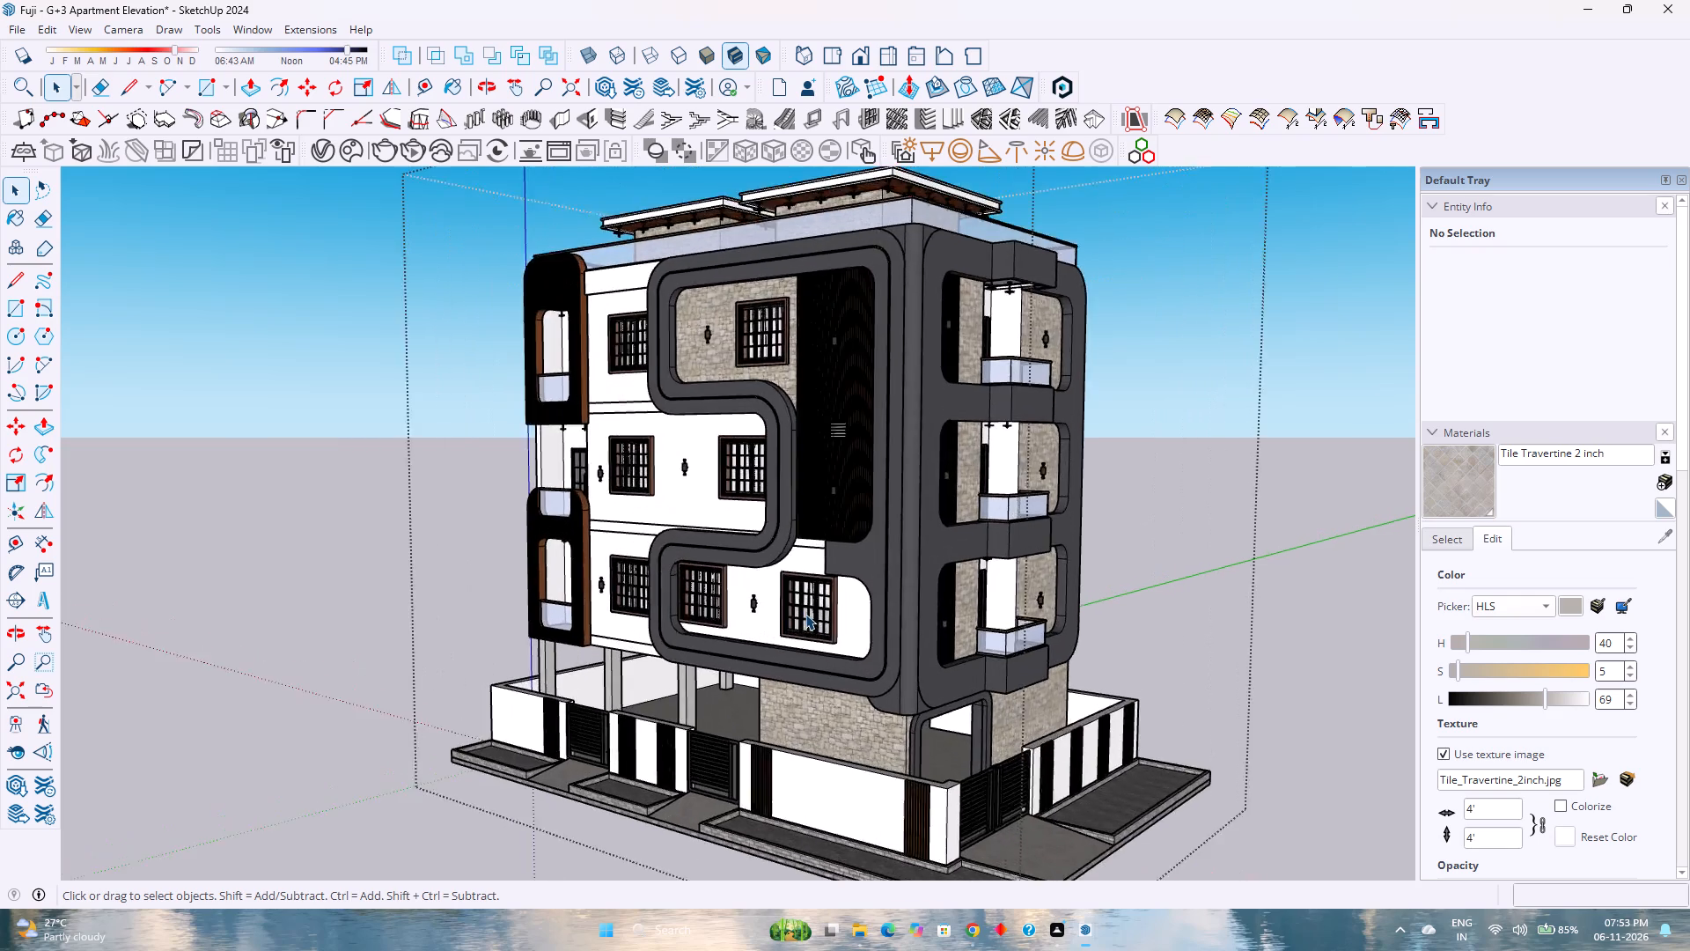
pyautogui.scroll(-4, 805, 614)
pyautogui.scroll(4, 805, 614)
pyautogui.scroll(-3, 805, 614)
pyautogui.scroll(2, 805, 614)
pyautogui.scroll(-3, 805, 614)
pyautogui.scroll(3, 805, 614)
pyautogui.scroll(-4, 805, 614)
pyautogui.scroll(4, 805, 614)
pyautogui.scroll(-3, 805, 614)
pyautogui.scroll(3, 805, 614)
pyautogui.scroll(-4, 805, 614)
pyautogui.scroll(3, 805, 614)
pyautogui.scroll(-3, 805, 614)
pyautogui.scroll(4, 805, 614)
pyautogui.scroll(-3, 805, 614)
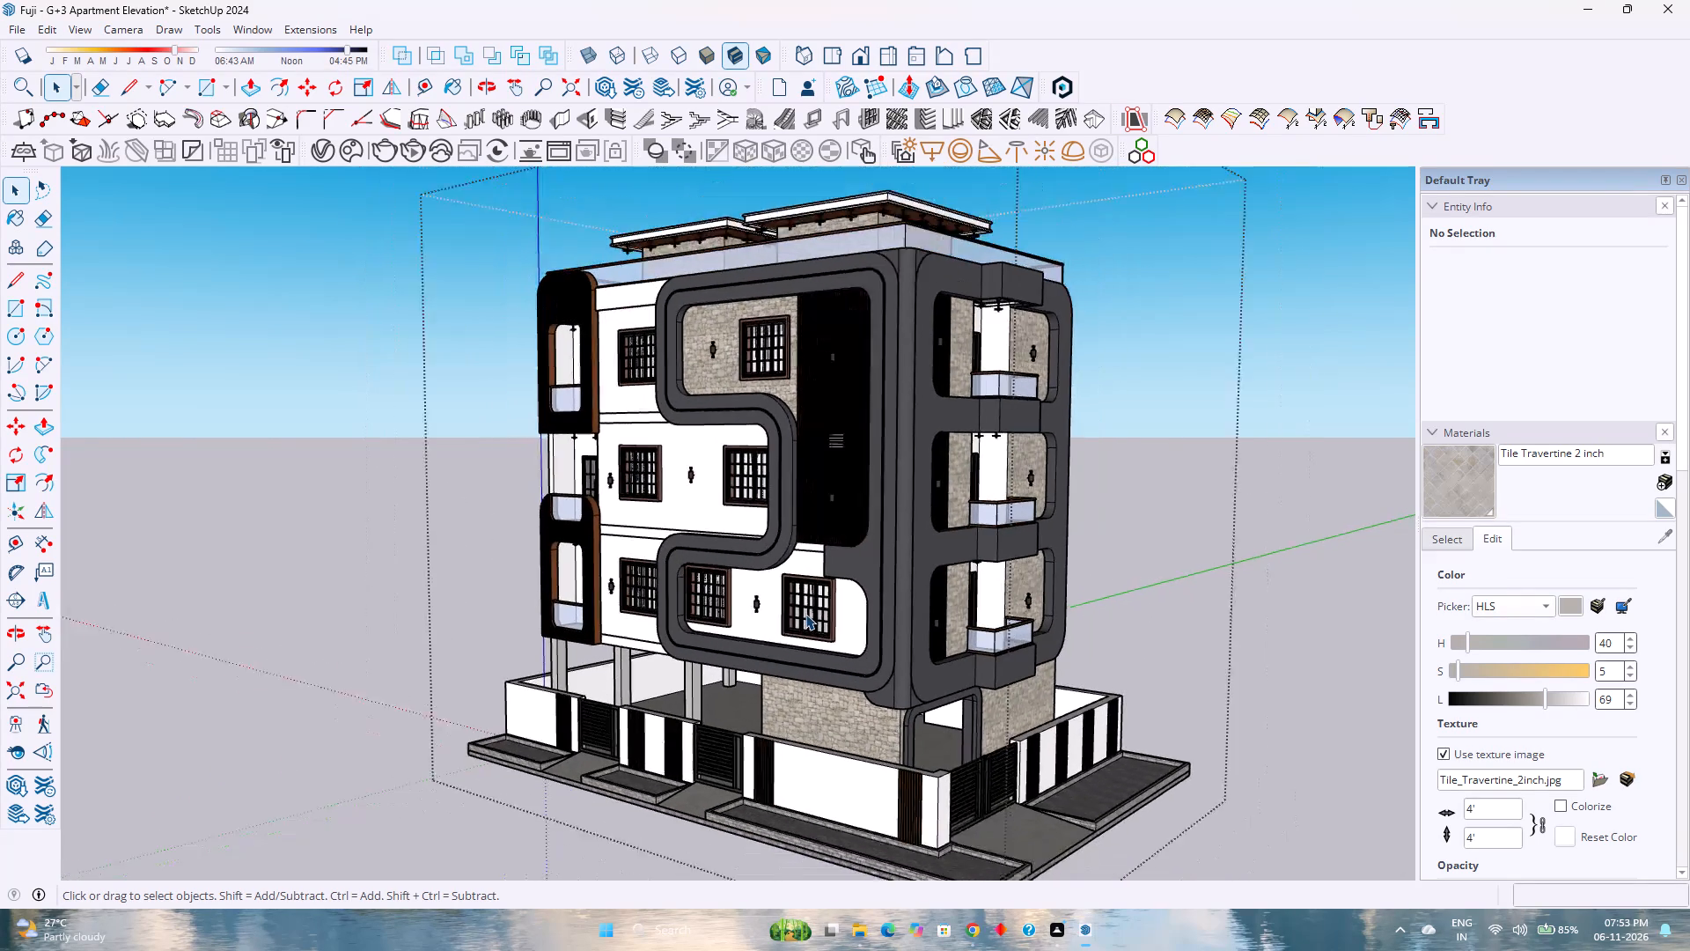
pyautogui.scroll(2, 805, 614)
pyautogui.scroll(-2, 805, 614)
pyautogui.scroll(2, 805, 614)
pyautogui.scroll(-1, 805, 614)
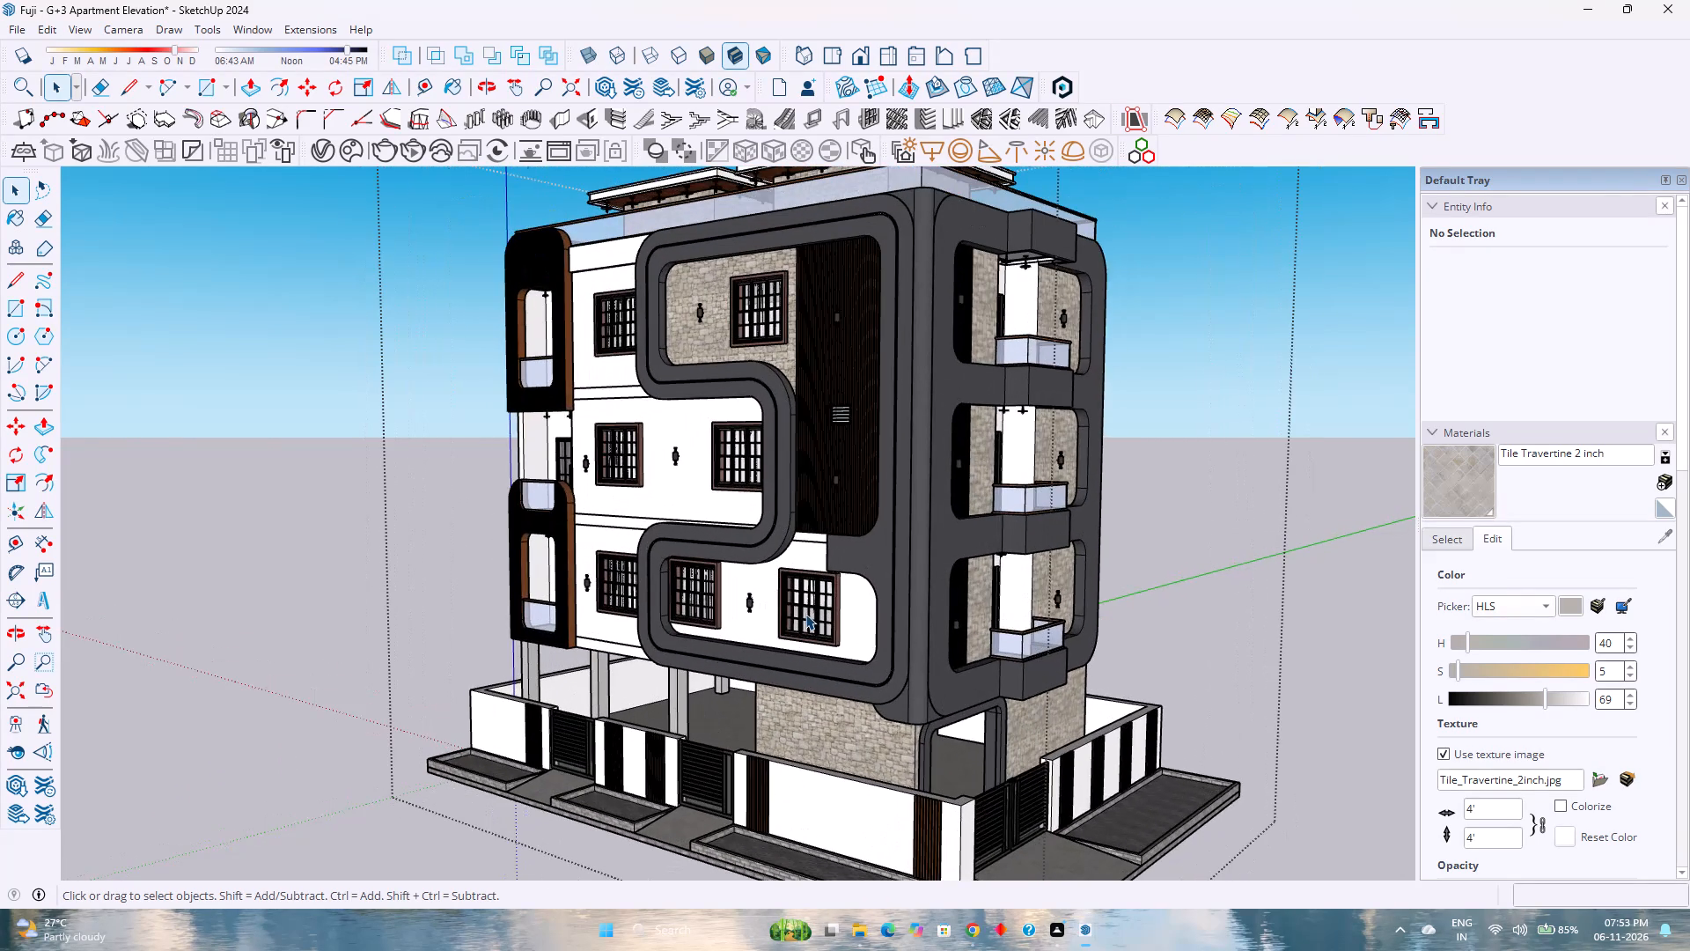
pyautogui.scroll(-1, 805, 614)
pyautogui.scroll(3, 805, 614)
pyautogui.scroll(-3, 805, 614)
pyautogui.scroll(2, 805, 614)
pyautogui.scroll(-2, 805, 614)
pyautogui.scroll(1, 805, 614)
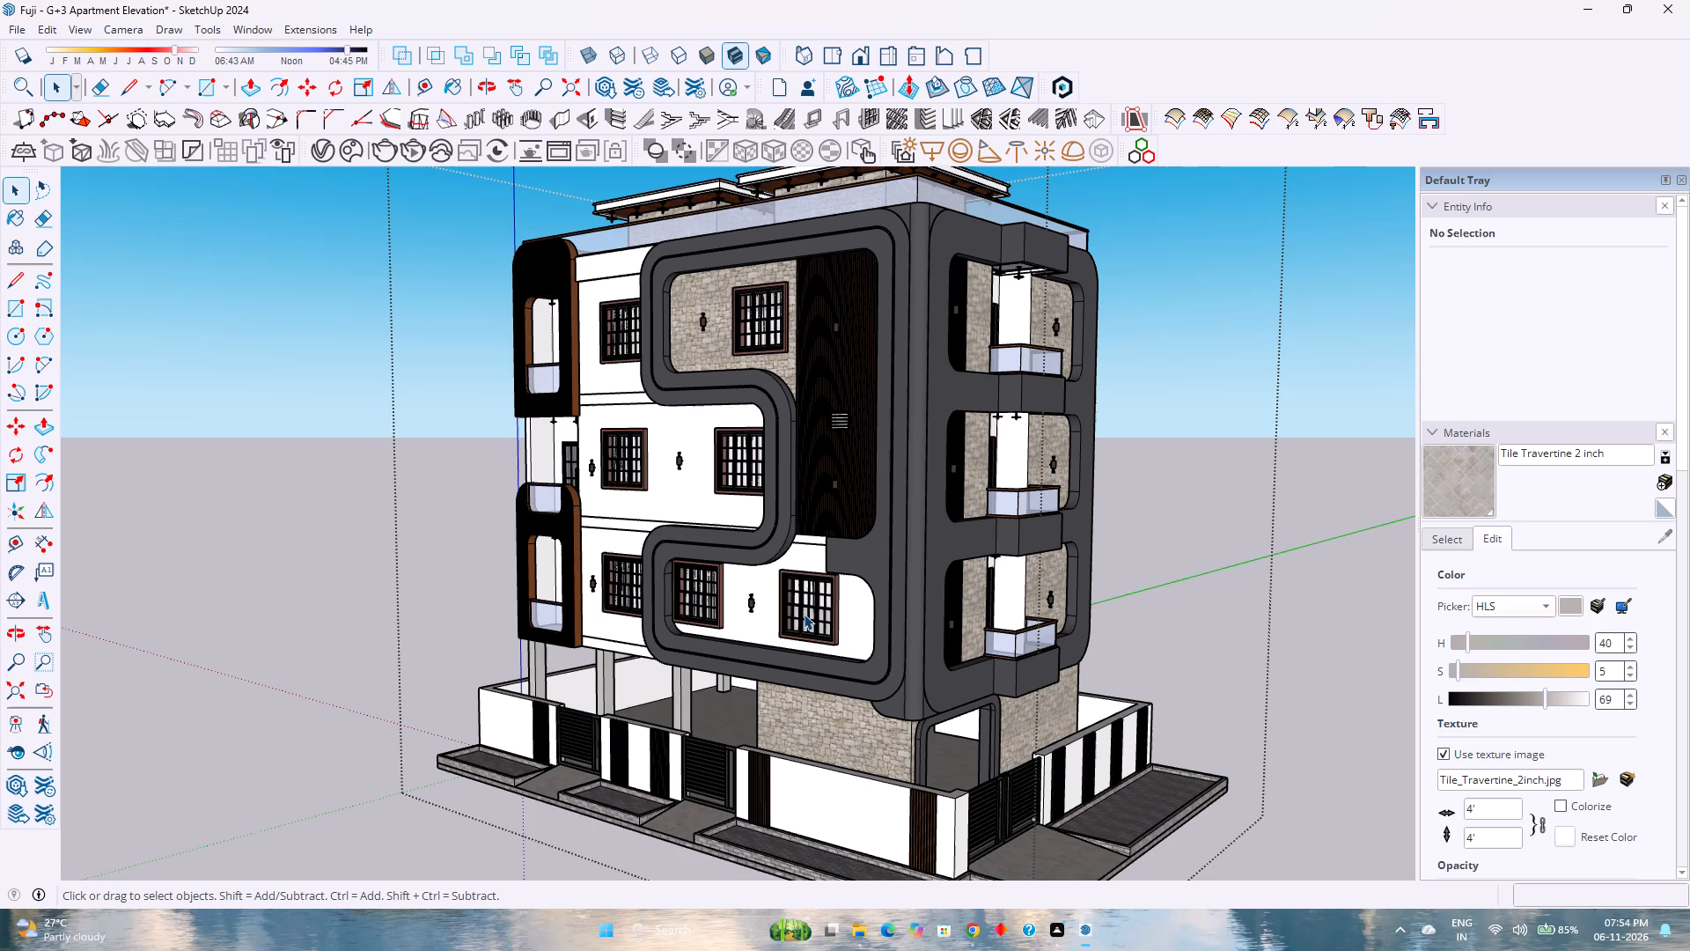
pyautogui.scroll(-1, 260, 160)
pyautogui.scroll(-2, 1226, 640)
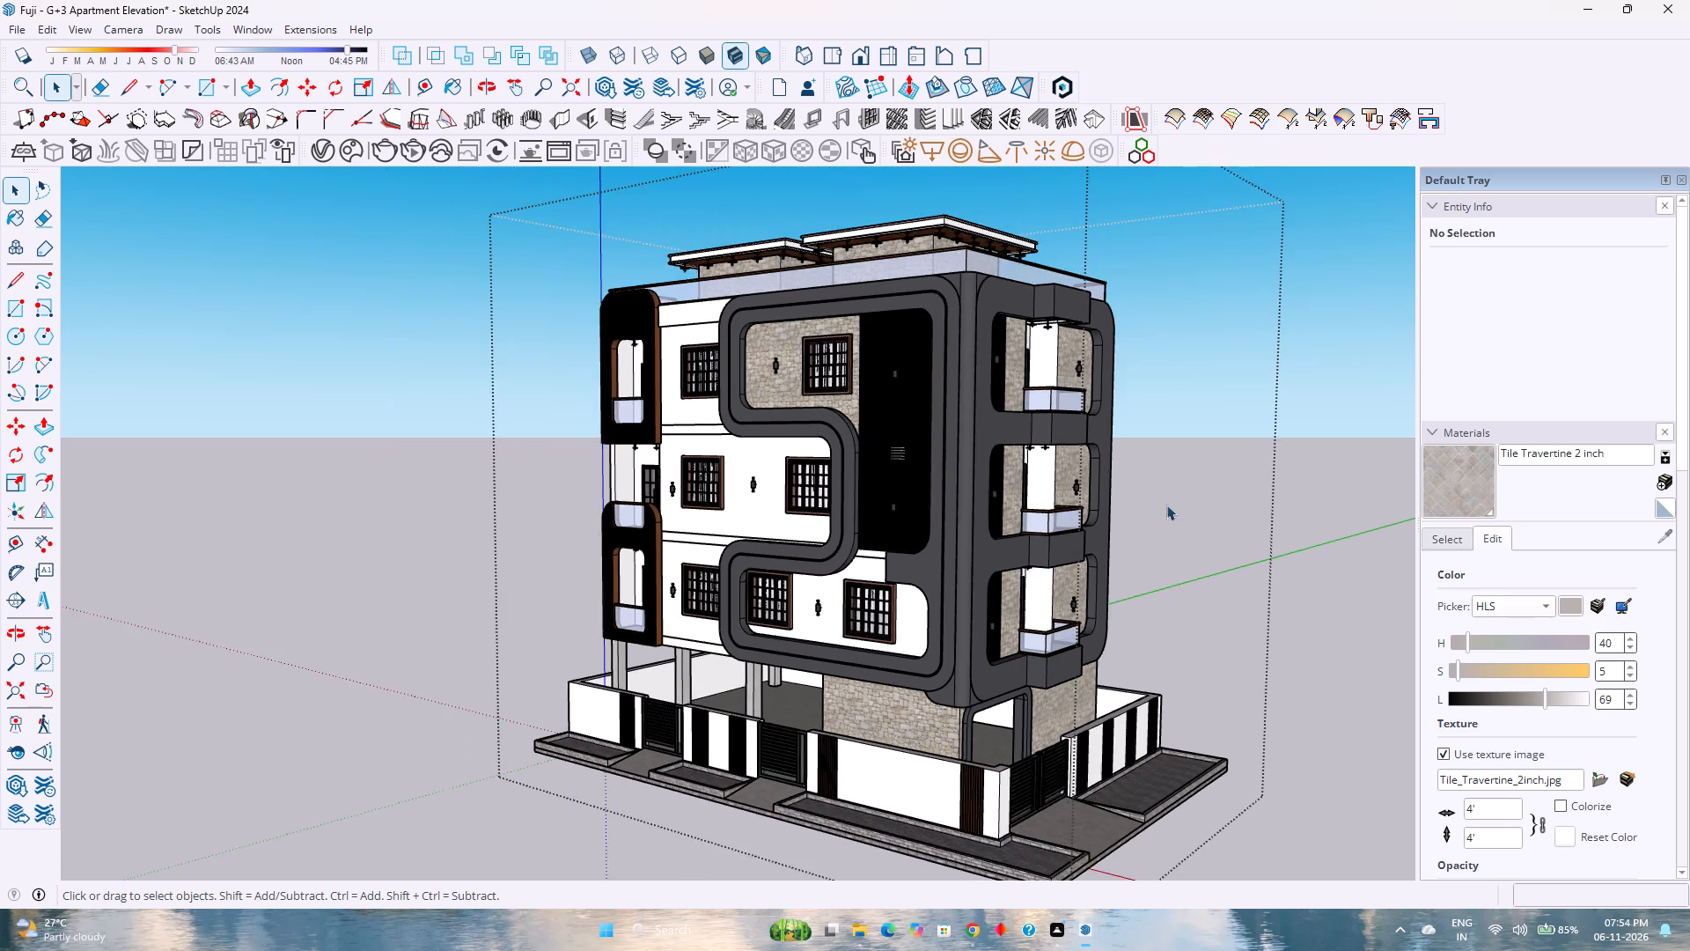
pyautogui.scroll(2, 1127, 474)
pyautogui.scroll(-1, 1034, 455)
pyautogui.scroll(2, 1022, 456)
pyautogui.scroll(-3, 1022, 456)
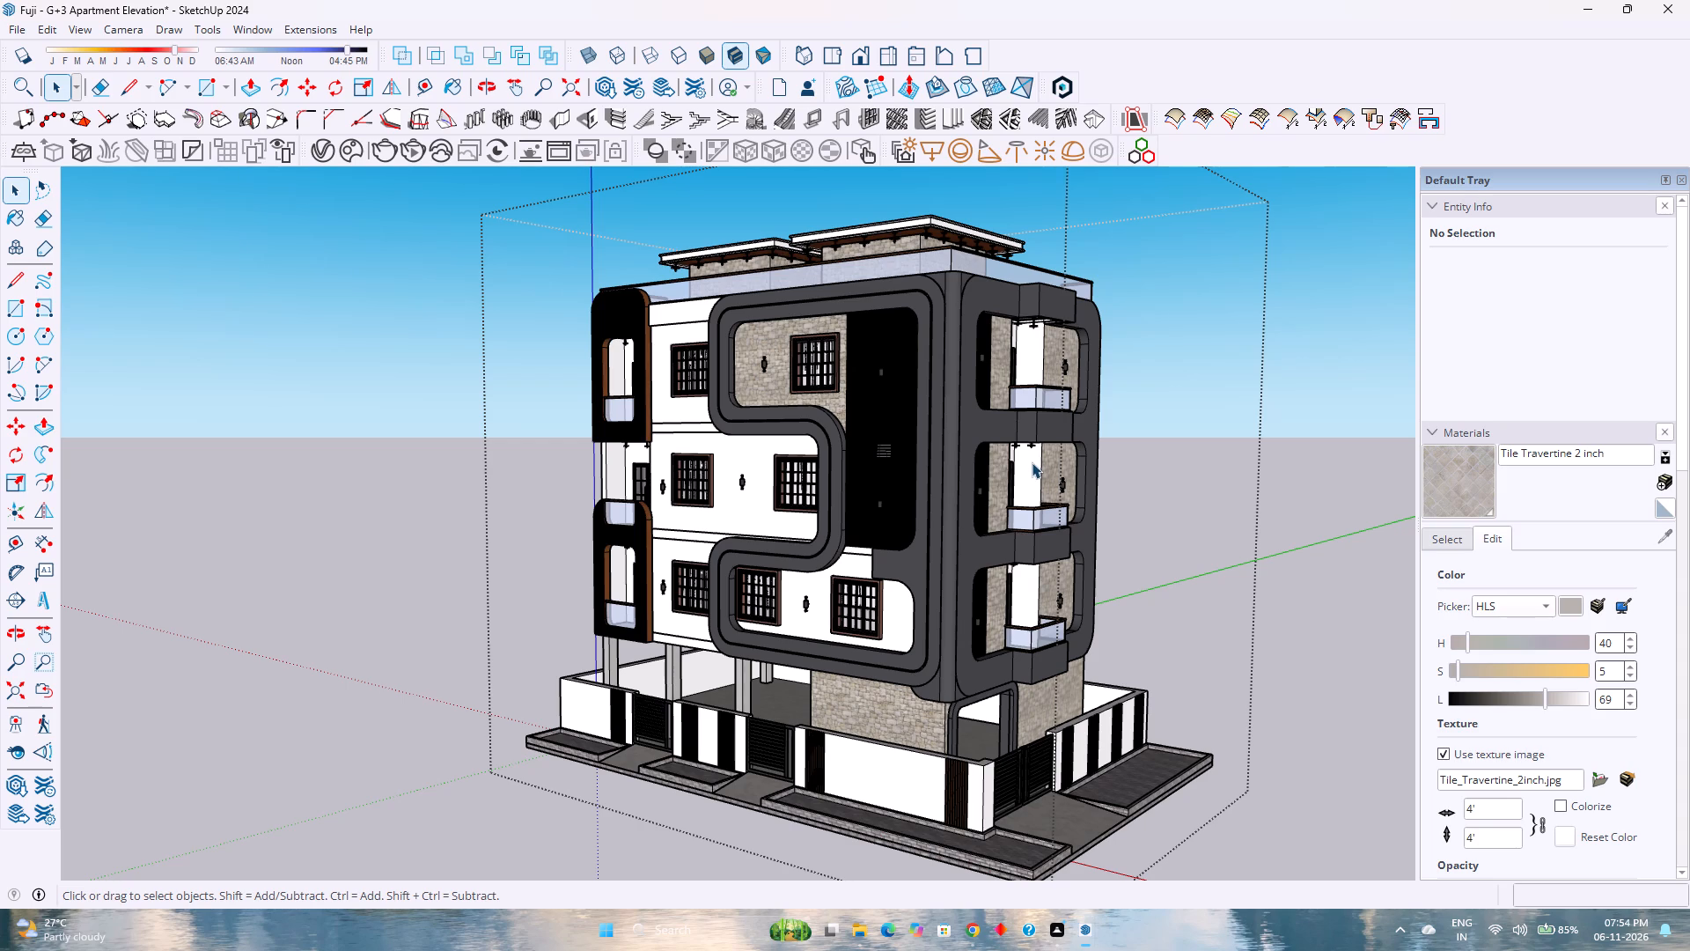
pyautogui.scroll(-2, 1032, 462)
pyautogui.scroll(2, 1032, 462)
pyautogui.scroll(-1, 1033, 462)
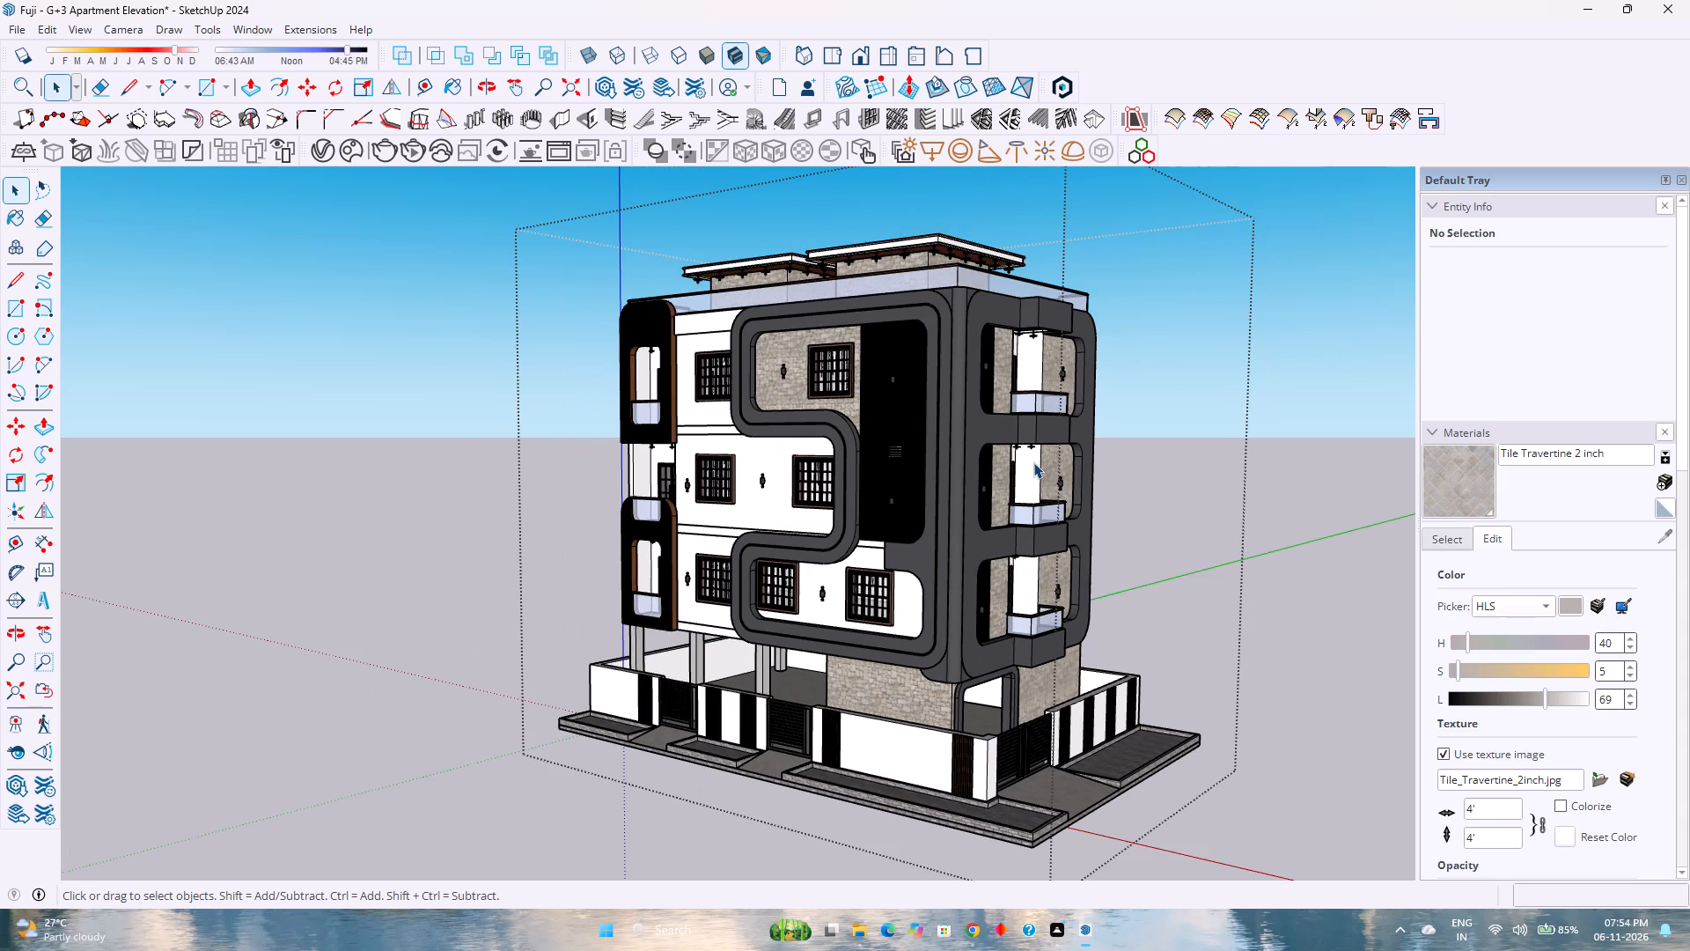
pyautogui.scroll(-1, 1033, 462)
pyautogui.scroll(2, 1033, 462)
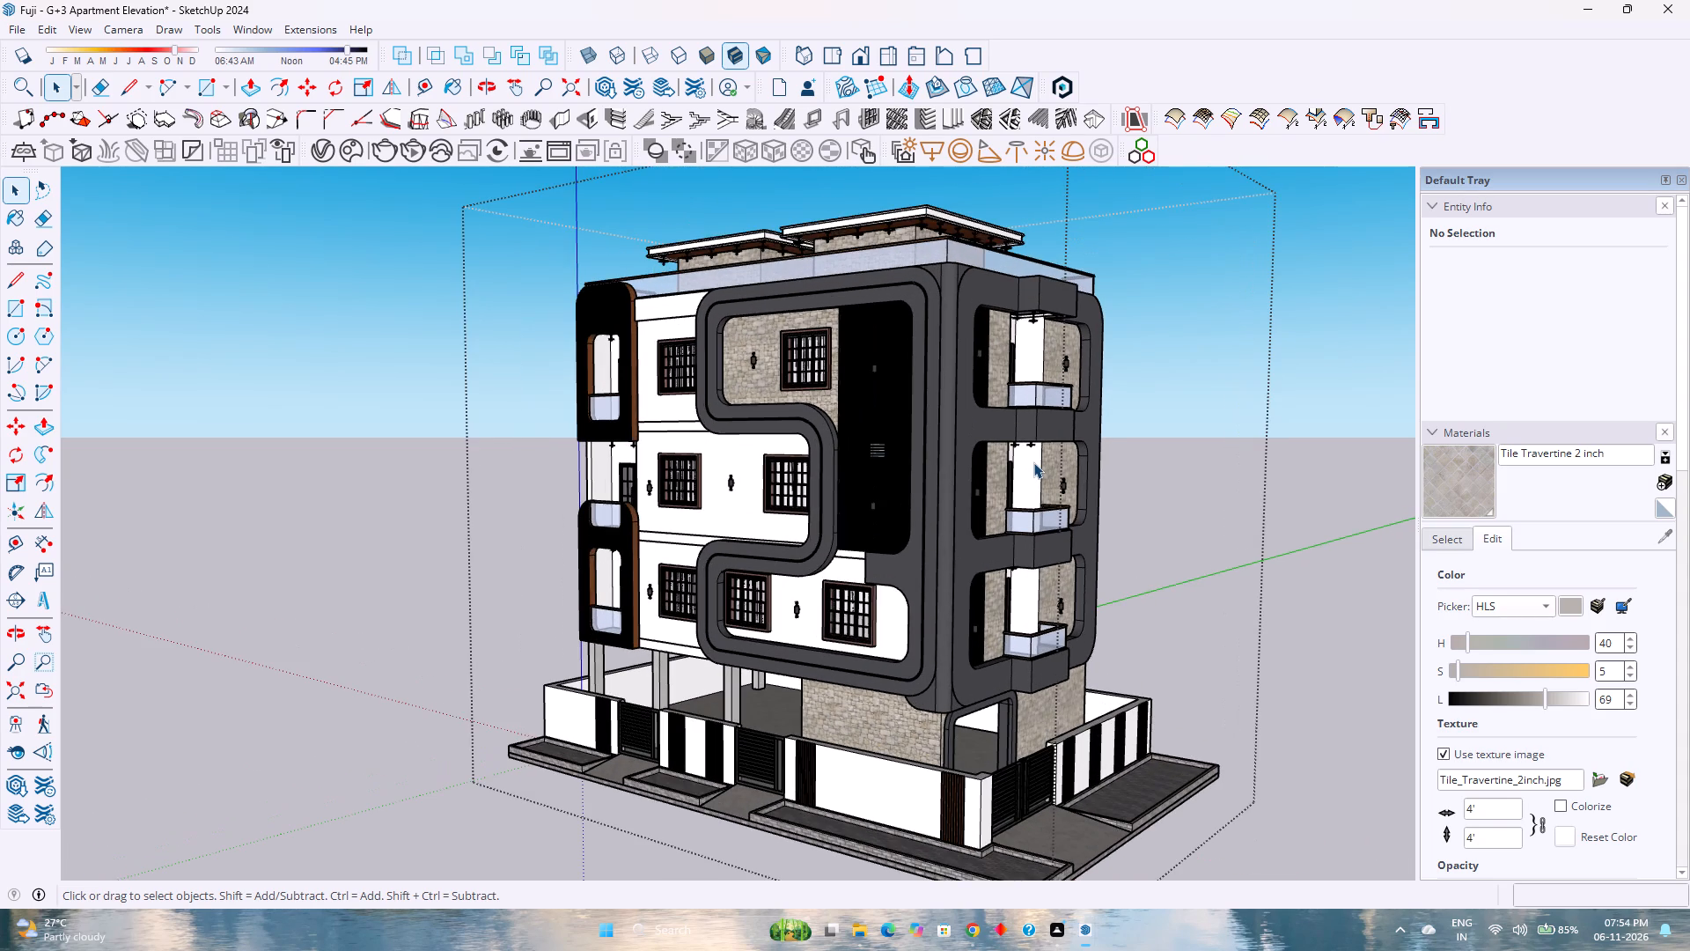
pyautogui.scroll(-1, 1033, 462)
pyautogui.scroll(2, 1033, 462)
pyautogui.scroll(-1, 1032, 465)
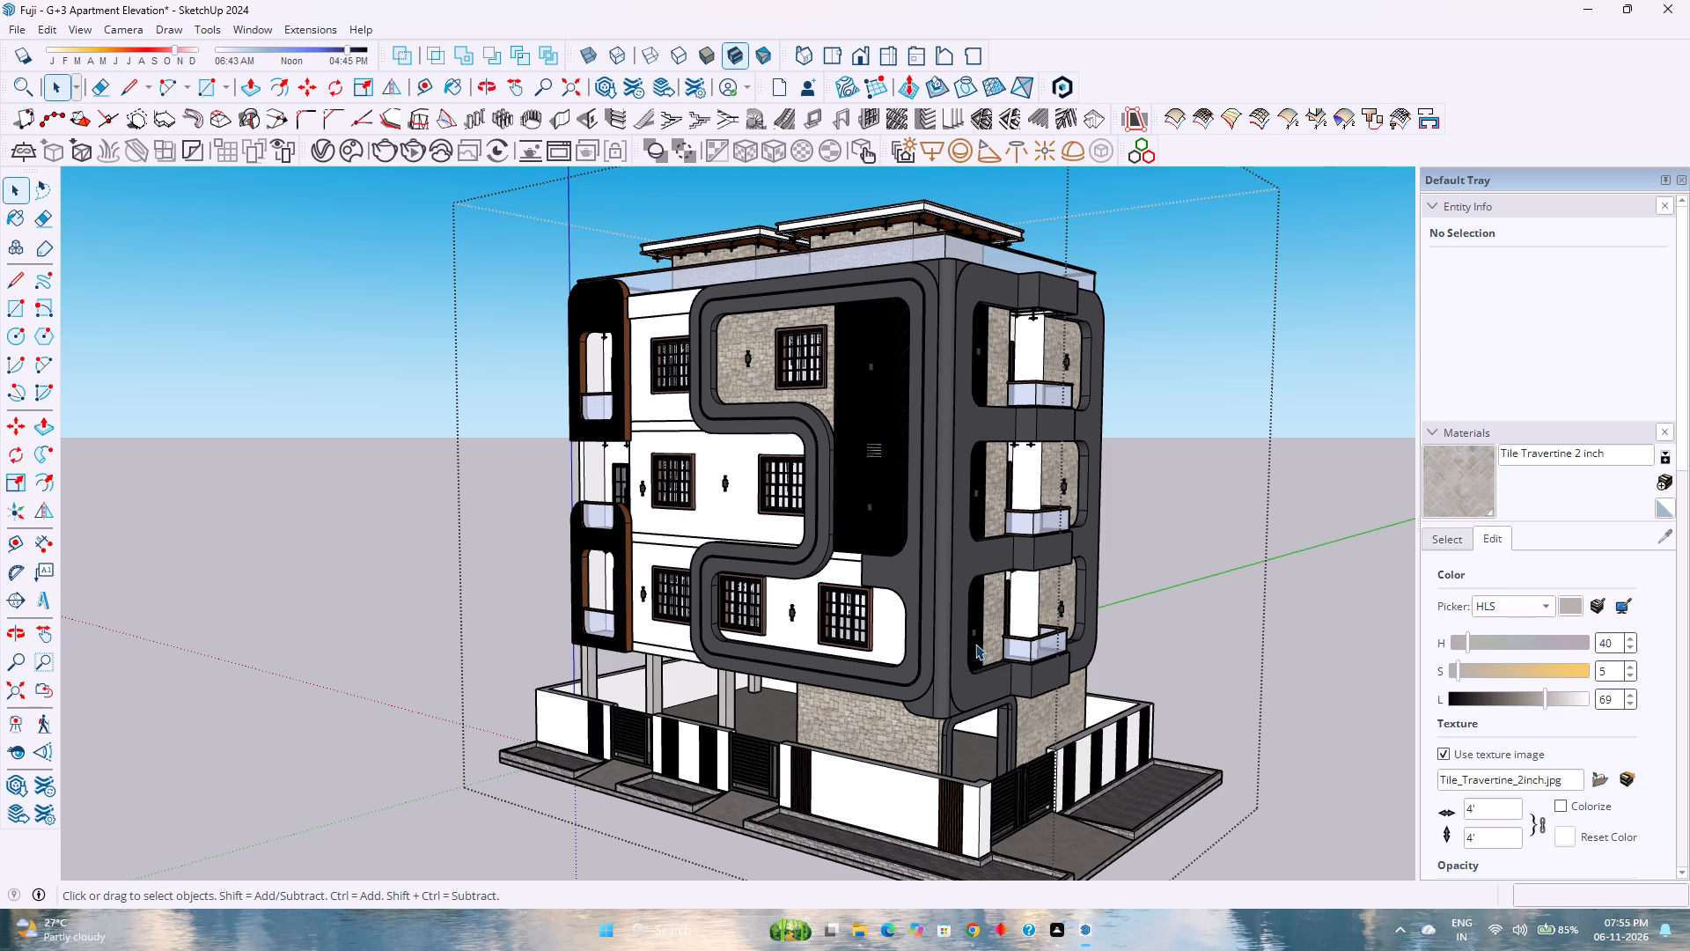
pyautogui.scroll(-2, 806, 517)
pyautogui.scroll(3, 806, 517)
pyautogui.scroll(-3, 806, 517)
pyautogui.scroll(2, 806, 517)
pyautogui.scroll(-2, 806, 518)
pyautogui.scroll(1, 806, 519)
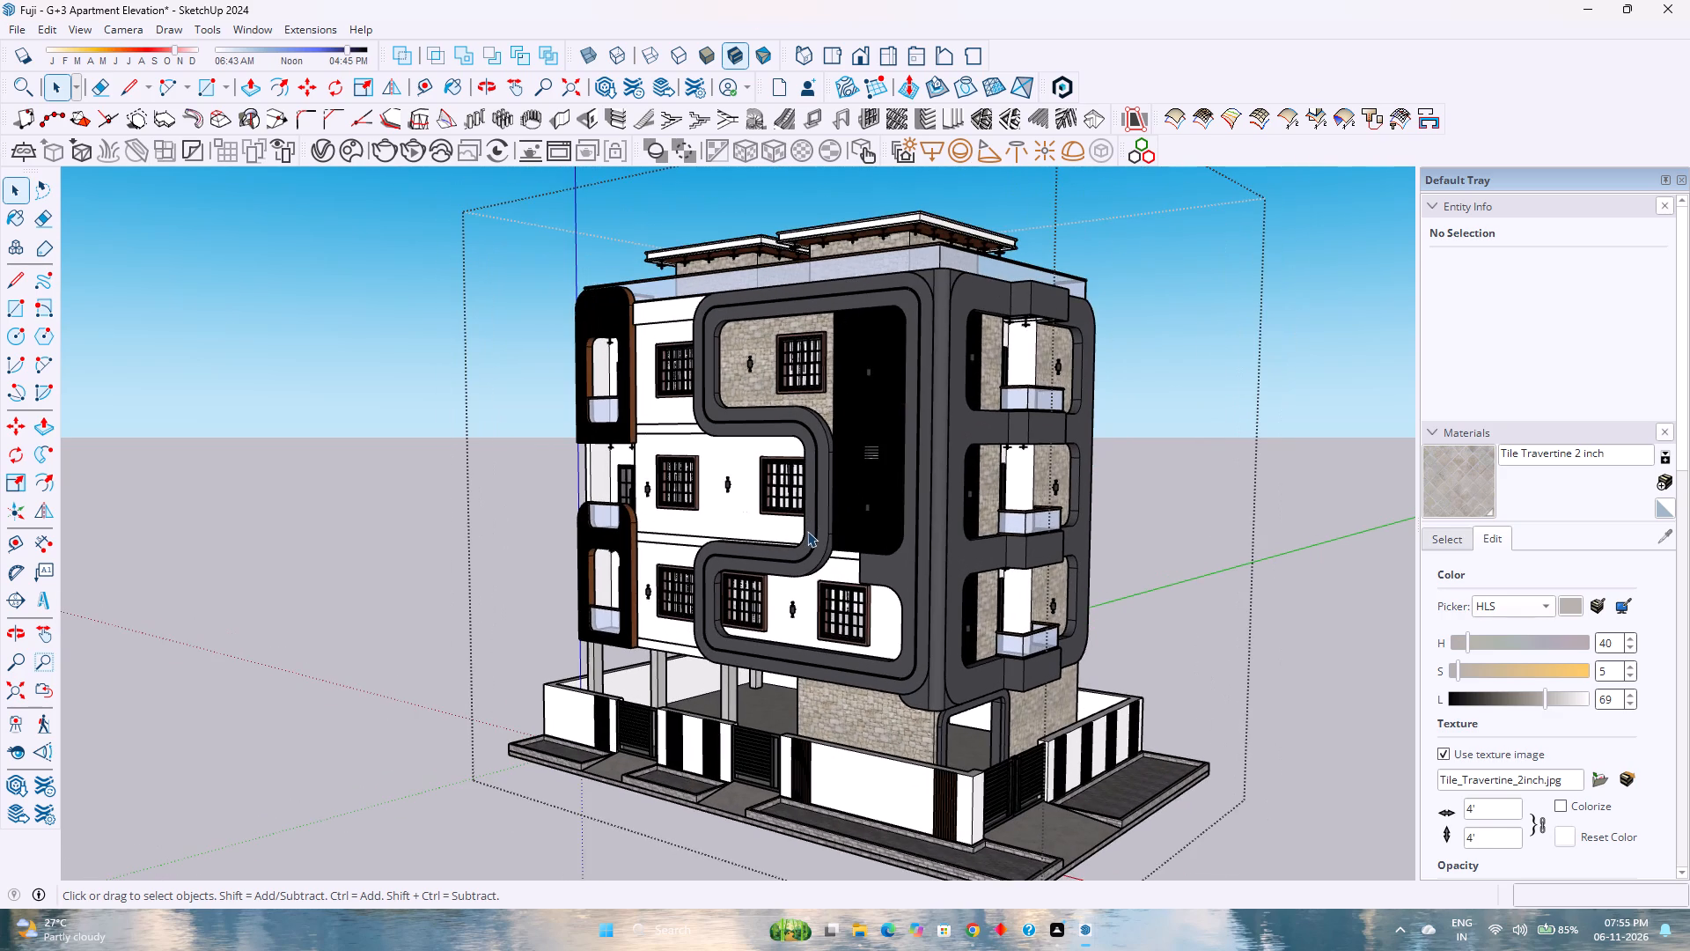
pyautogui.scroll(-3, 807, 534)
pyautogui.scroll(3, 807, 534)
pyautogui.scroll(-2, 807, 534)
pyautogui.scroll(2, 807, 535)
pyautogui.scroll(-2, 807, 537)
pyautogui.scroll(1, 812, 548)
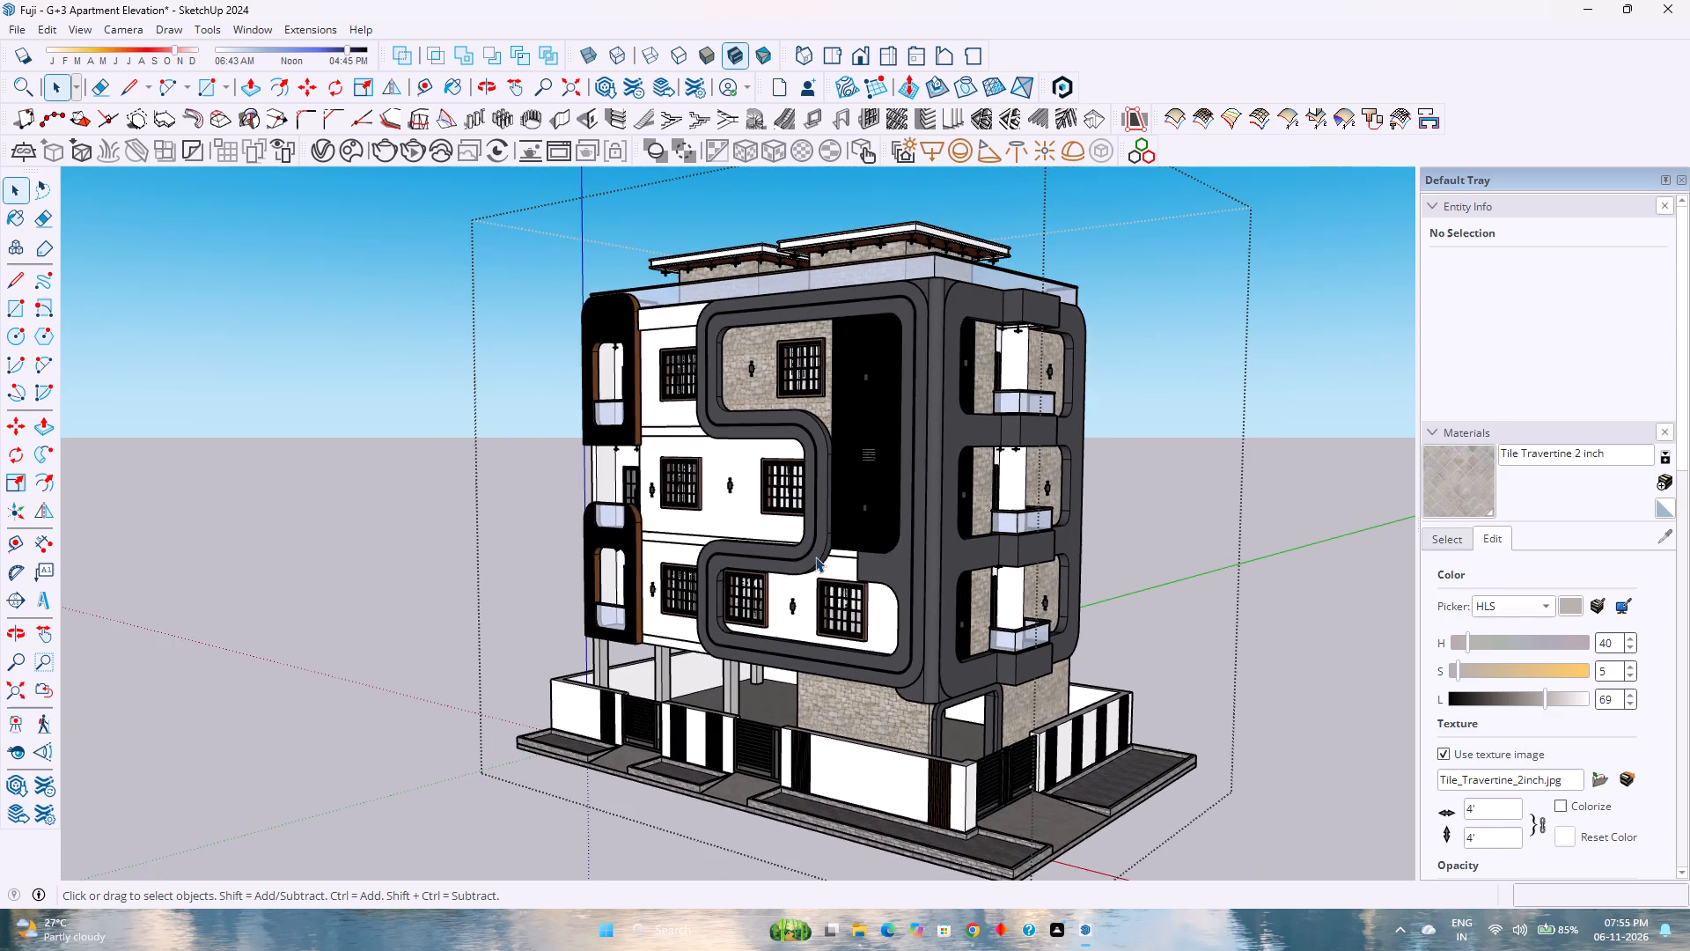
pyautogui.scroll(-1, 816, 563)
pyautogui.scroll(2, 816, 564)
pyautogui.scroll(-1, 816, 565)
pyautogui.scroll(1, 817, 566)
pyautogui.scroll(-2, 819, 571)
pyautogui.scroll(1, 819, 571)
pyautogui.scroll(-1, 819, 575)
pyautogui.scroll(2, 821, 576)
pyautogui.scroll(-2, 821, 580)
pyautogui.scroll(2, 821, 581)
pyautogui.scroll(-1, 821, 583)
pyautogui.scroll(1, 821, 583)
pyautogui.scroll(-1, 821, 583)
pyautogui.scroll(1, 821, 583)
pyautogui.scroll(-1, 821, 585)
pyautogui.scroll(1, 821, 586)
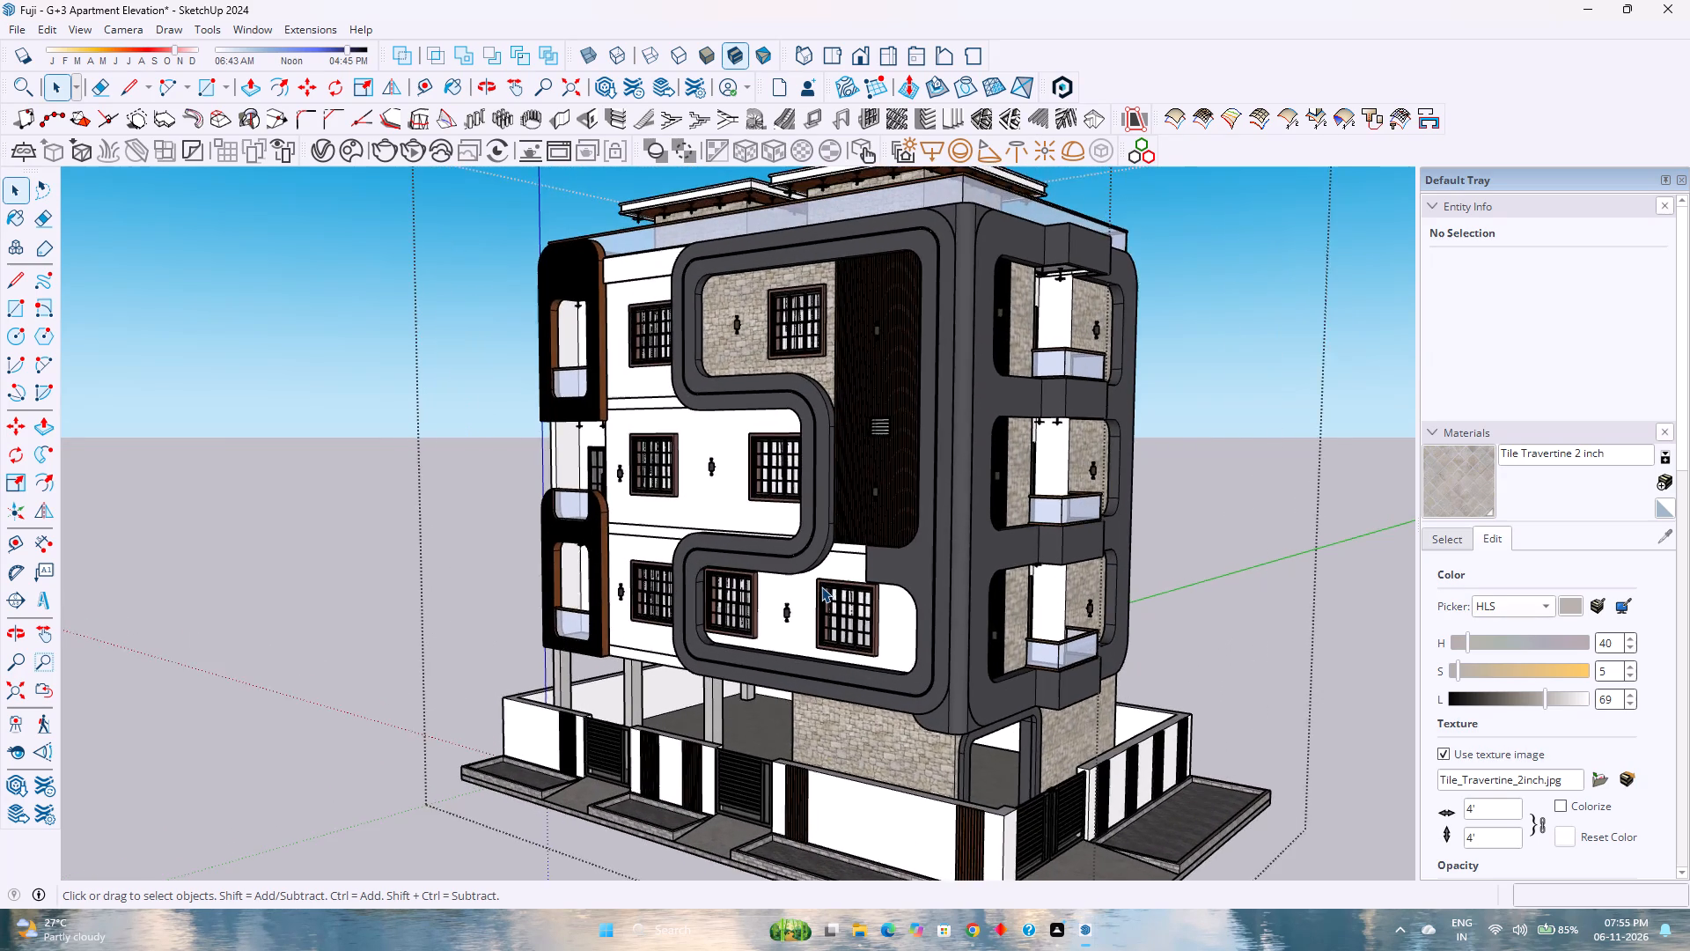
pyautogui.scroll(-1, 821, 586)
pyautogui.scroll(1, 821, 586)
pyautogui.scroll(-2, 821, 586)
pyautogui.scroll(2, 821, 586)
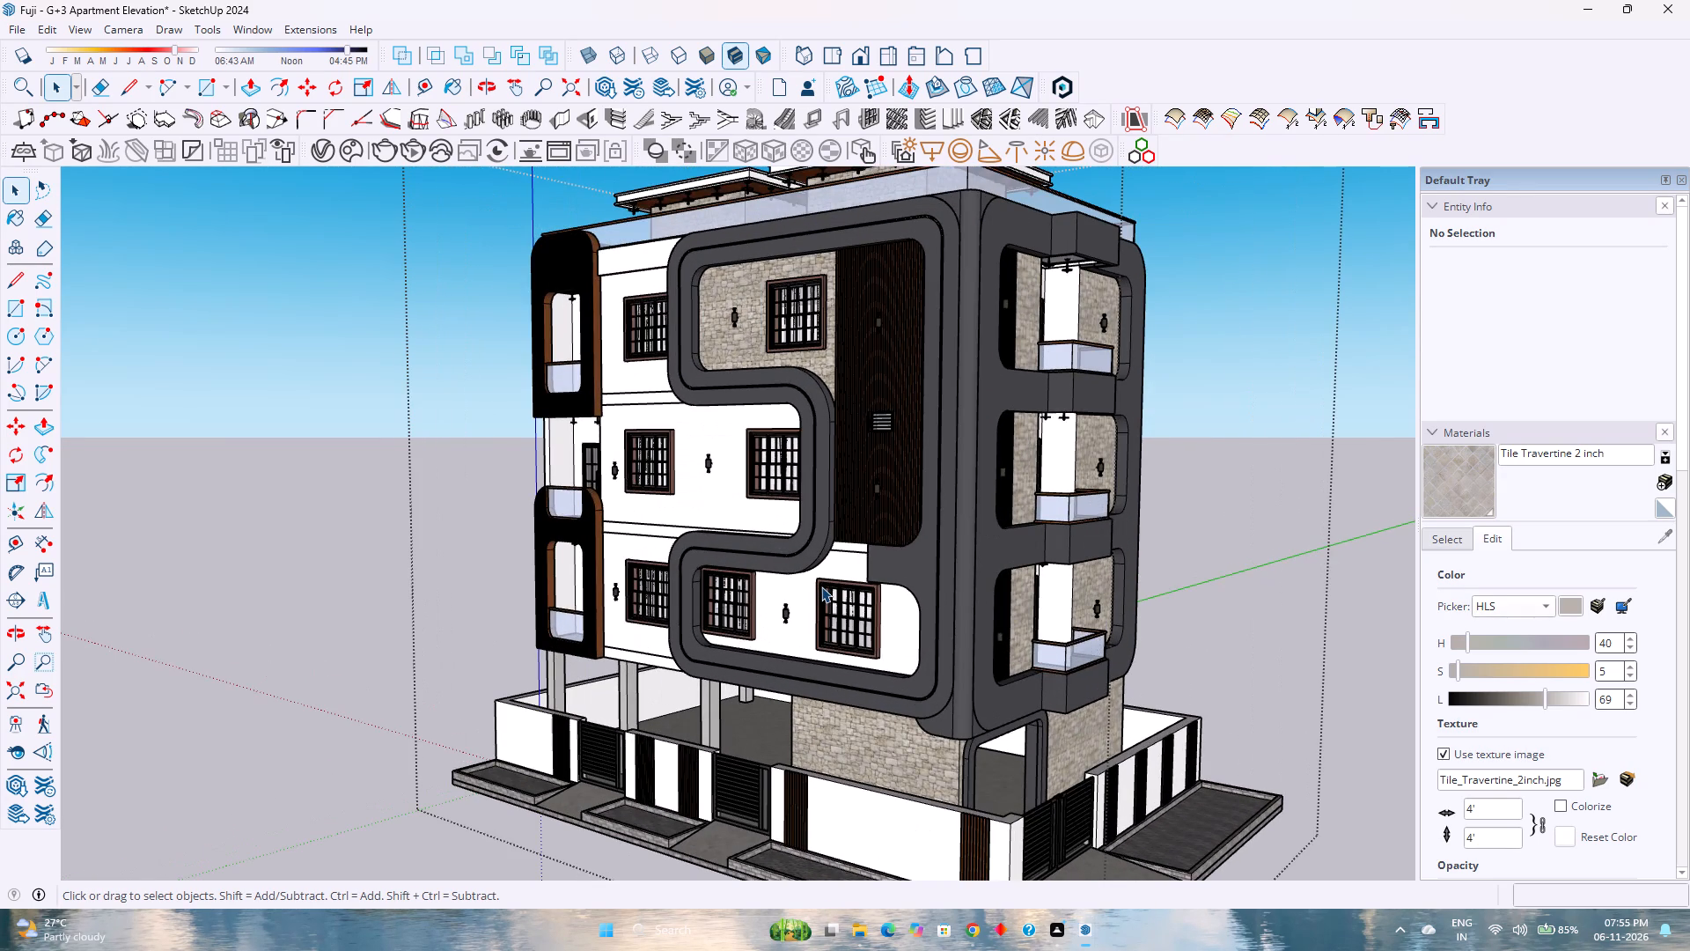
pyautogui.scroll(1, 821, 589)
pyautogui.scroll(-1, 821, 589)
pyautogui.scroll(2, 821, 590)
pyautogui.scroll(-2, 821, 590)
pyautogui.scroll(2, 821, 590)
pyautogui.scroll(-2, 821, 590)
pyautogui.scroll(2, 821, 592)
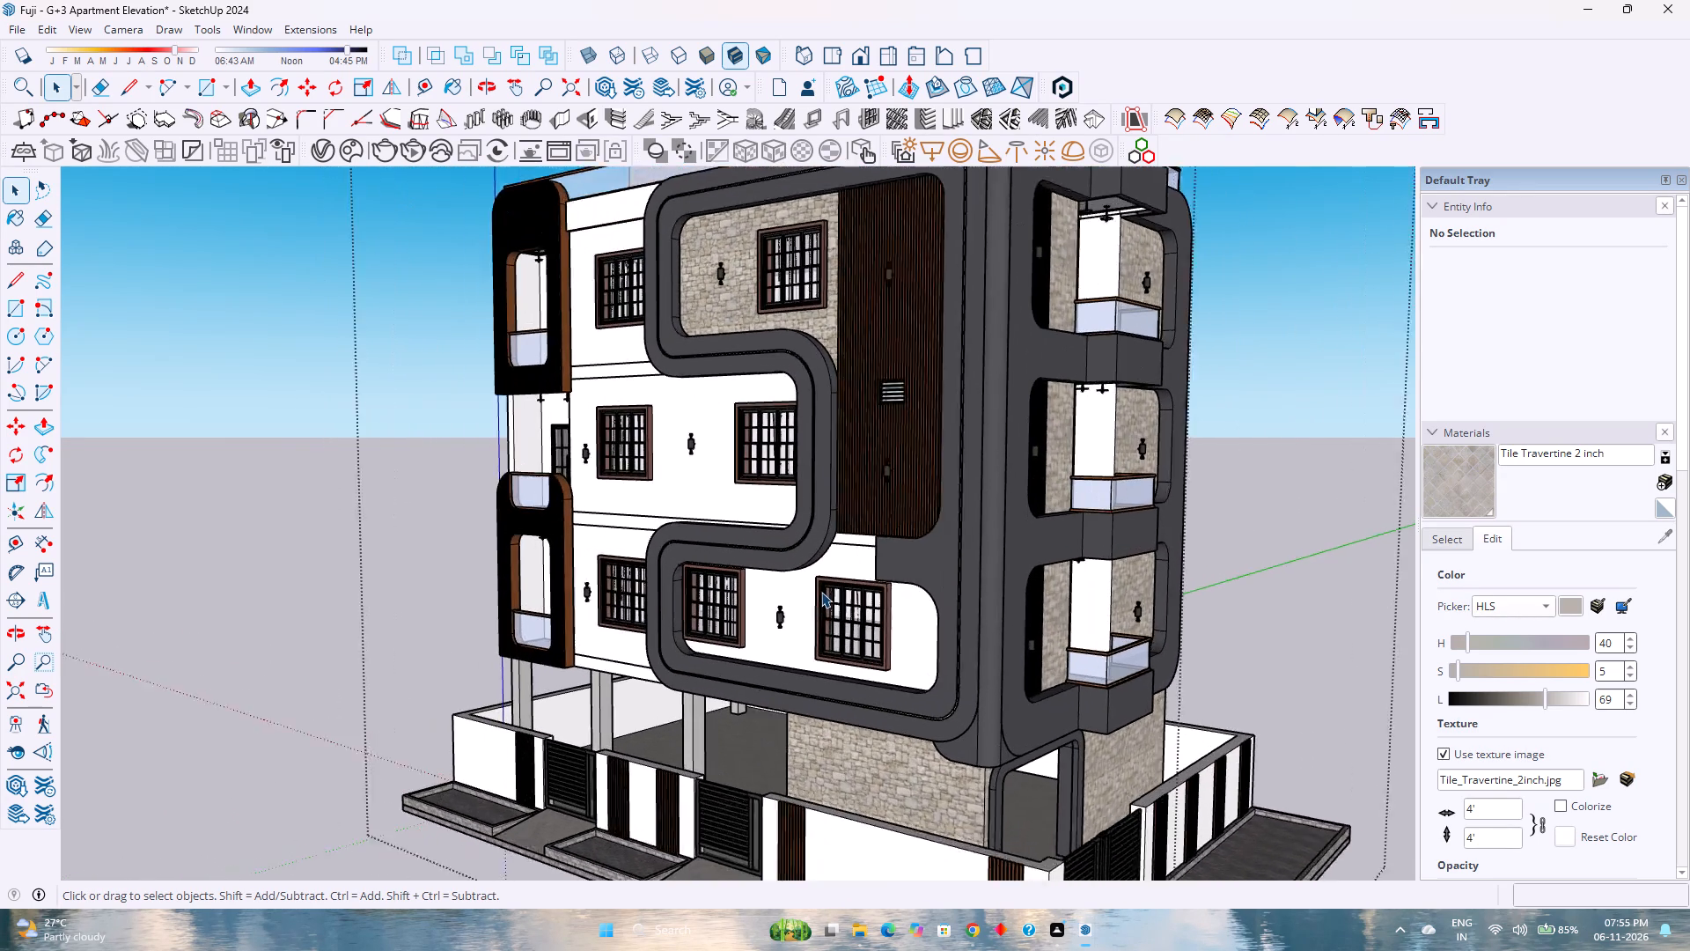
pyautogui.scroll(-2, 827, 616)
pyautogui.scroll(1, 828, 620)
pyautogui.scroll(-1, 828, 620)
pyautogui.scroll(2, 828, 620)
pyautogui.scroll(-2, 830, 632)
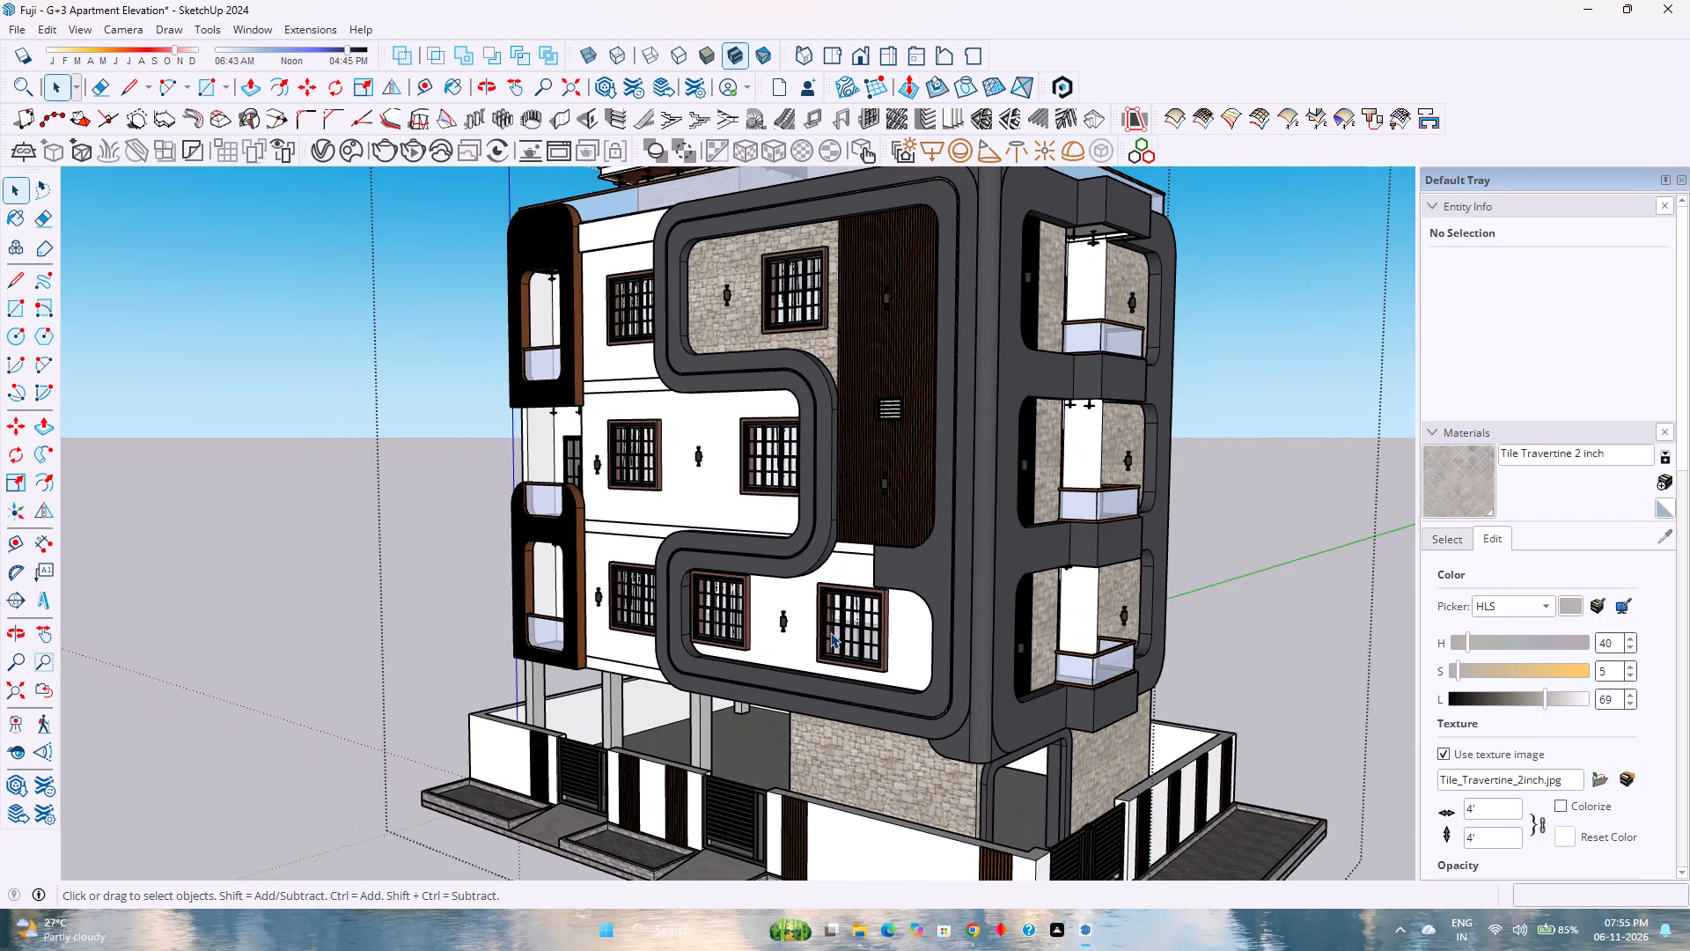
# Examine the front facade's wood cladding, curved dark frame and grilled windows close up from the raised corner viewpoint.
pyautogui.scroll(-3, 830, 634)
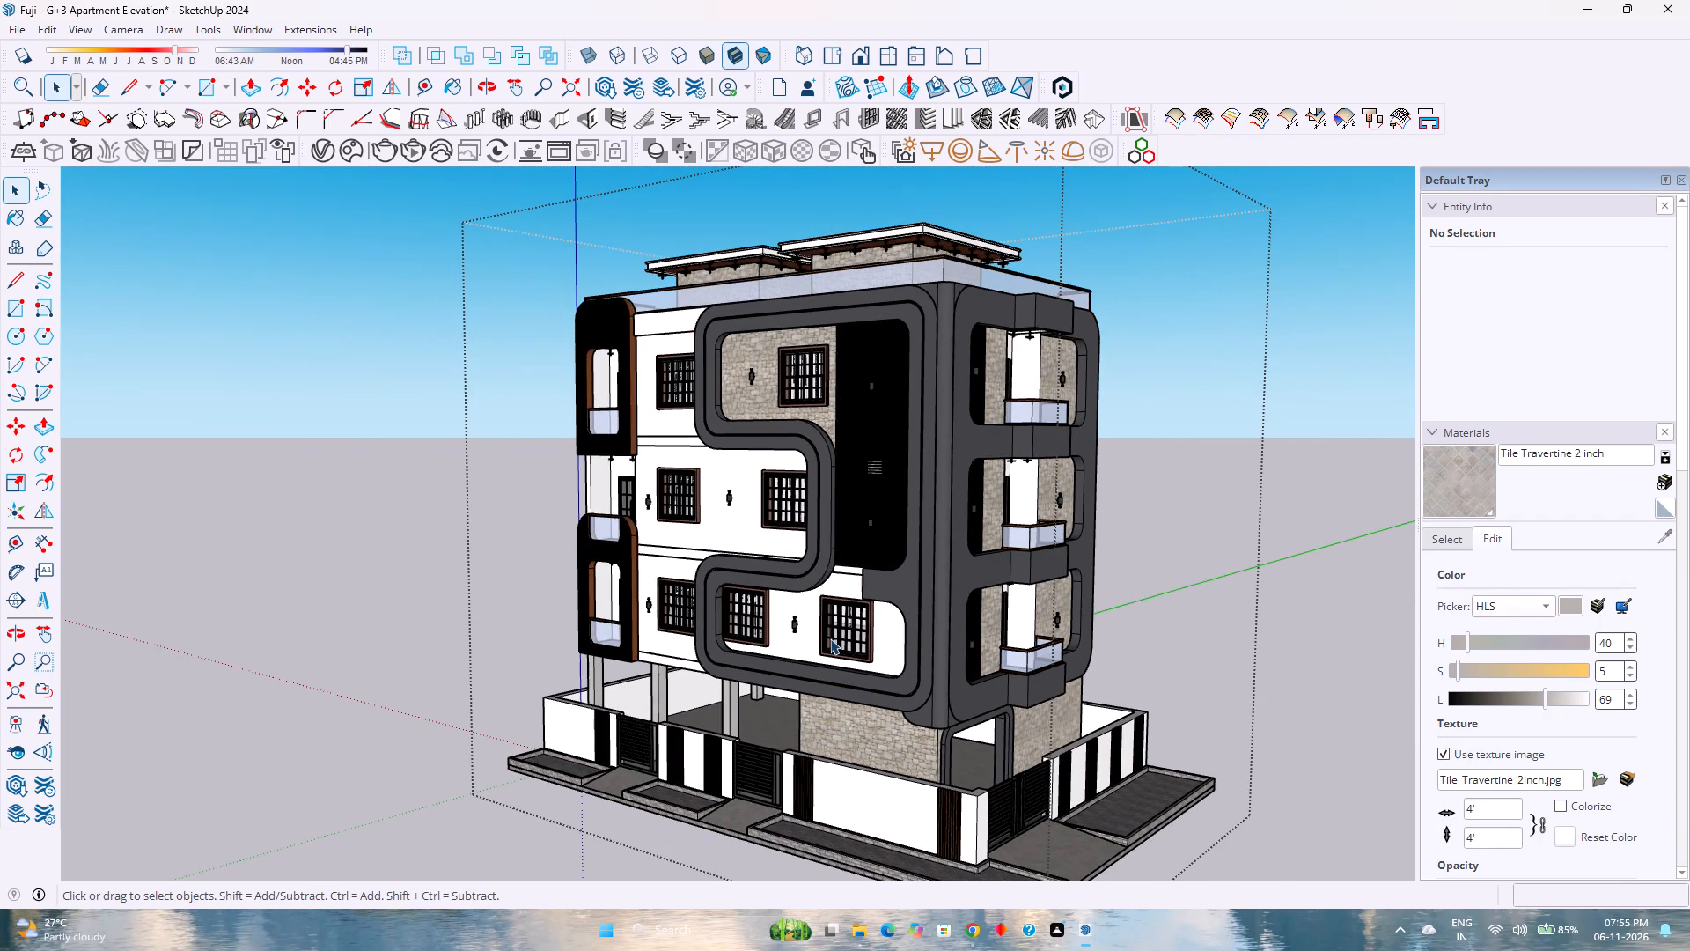
pyautogui.scroll(-3, 830, 638)
pyautogui.scroll(5, 830, 638)
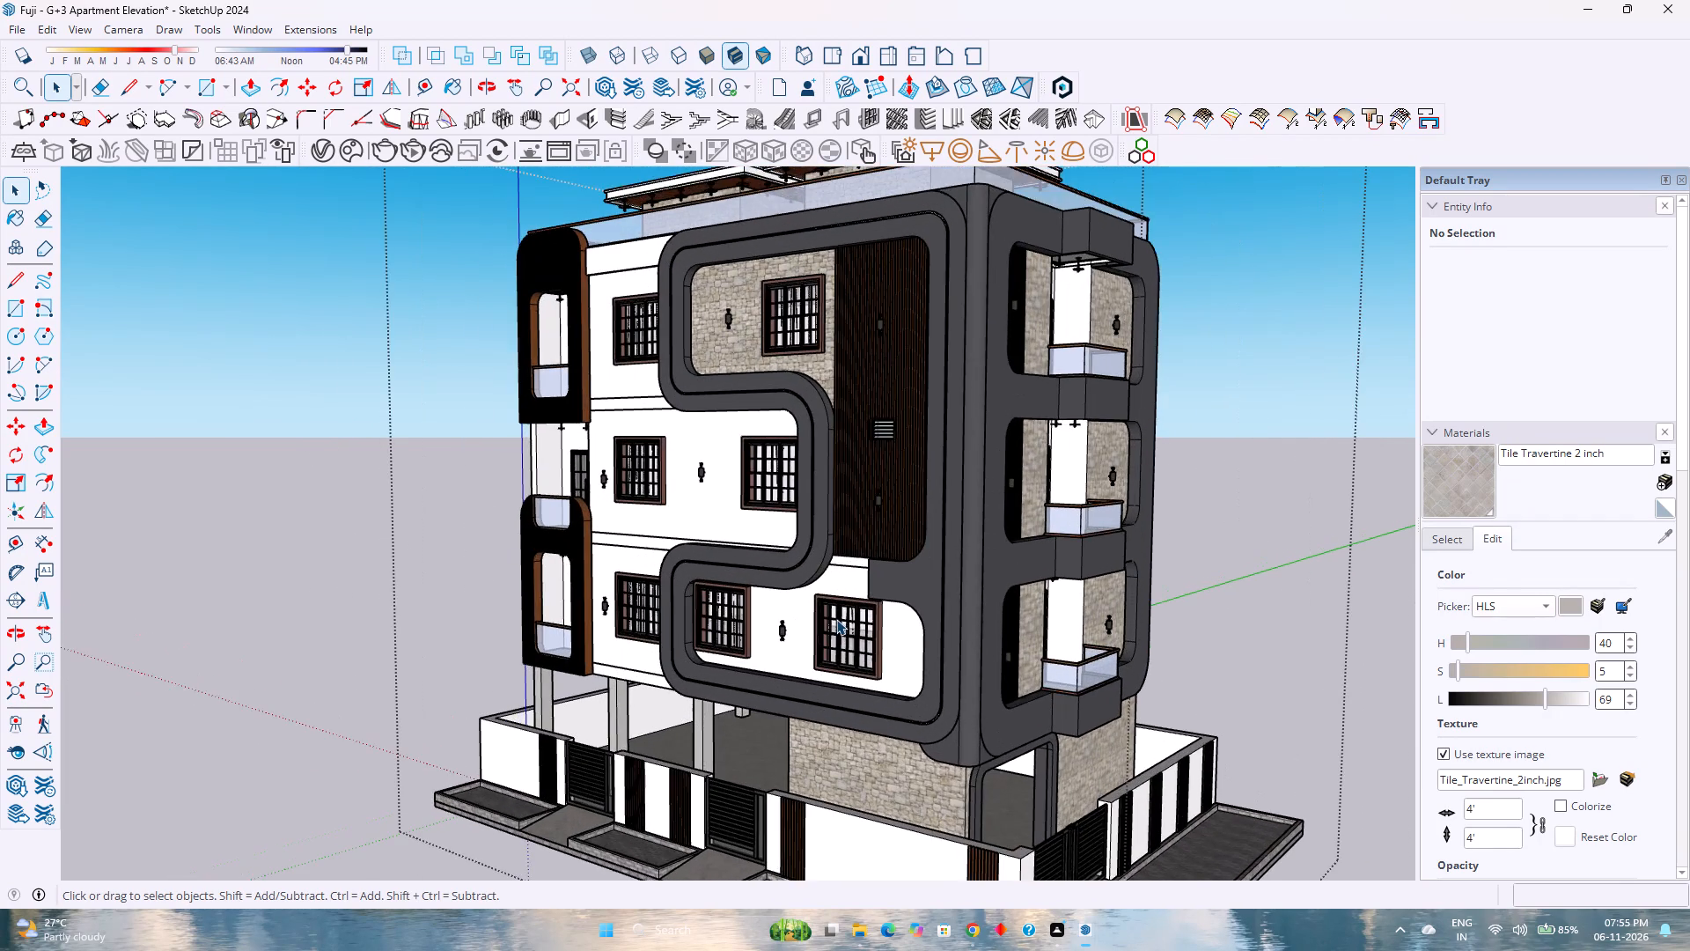
pyautogui.scroll(3, 836, 619)
pyautogui.scroll(-2, 836, 619)
pyautogui.scroll(1, 836, 619)
pyautogui.scroll(-2, 836, 619)
pyautogui.scroll(4, 836, 619)
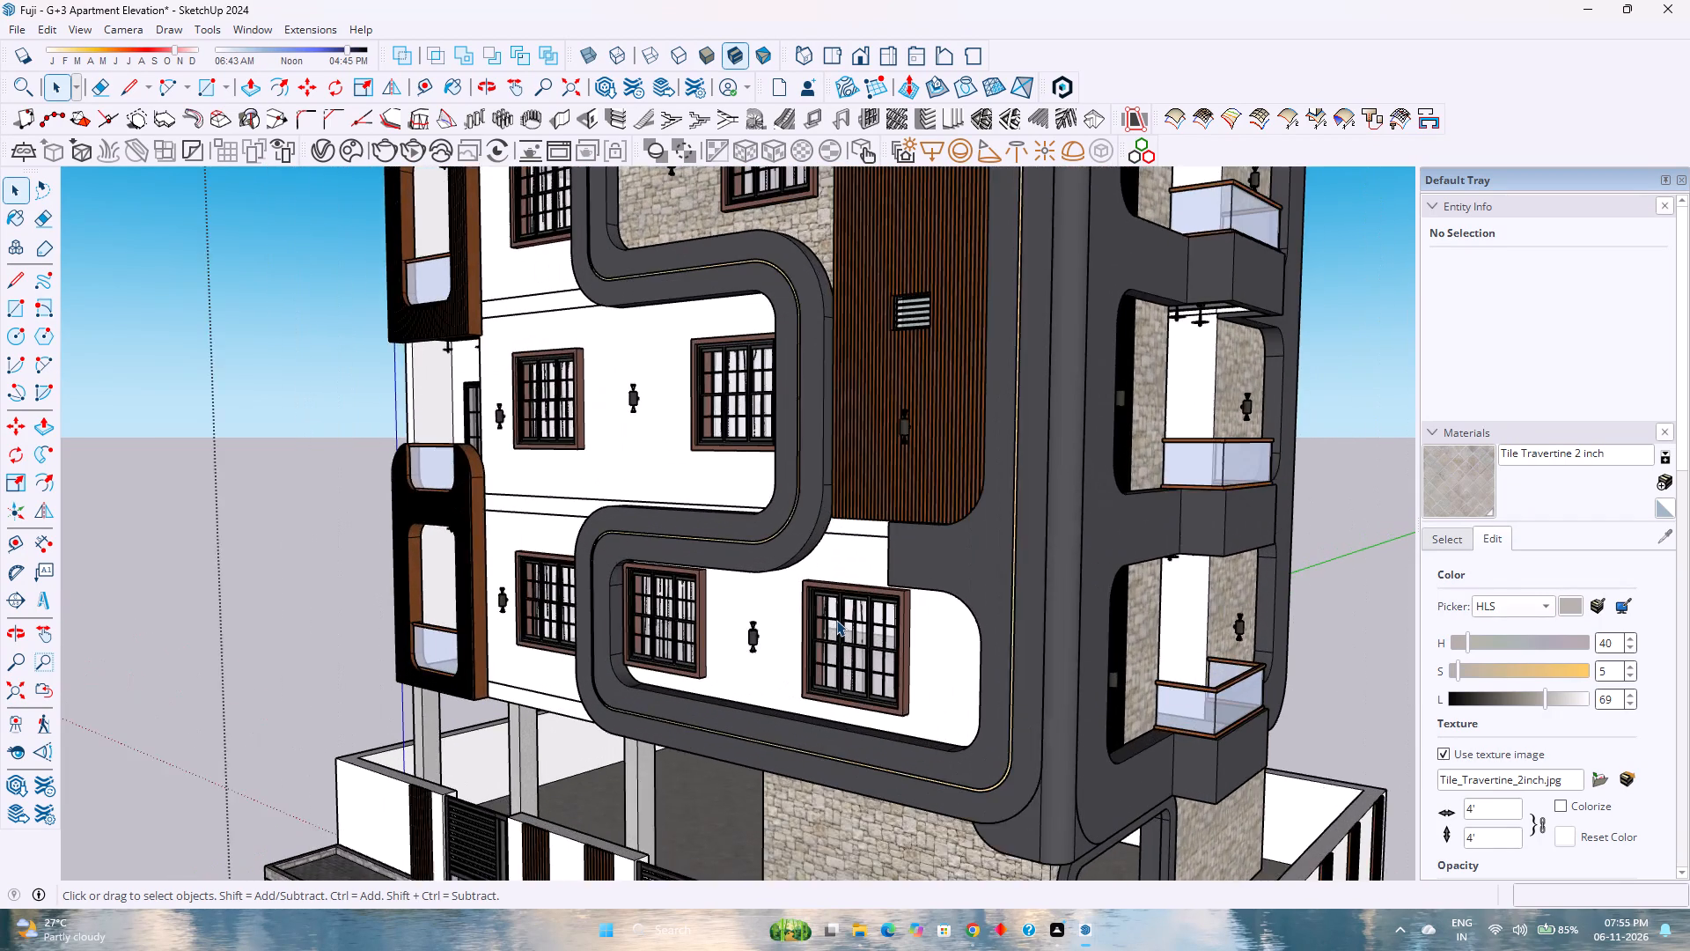
pyautogui.scroll(-4, 836, 620)
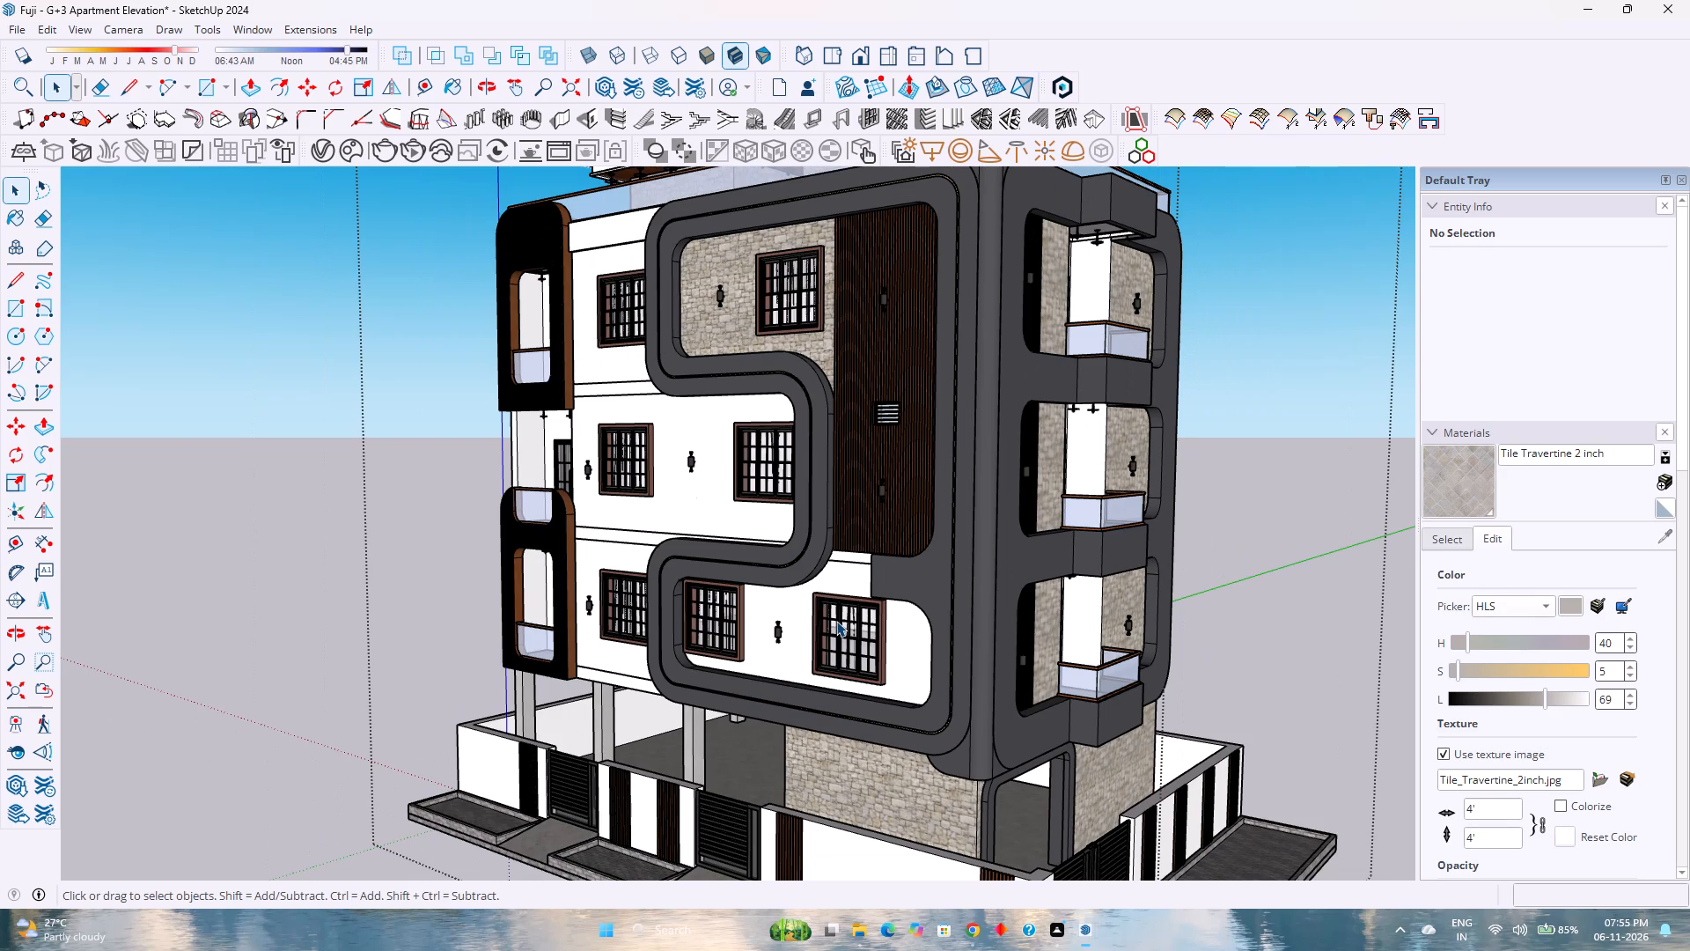
pyautogui.scroll(-1, 836, 621)
pyautogui.scroll(2, 836, 621)
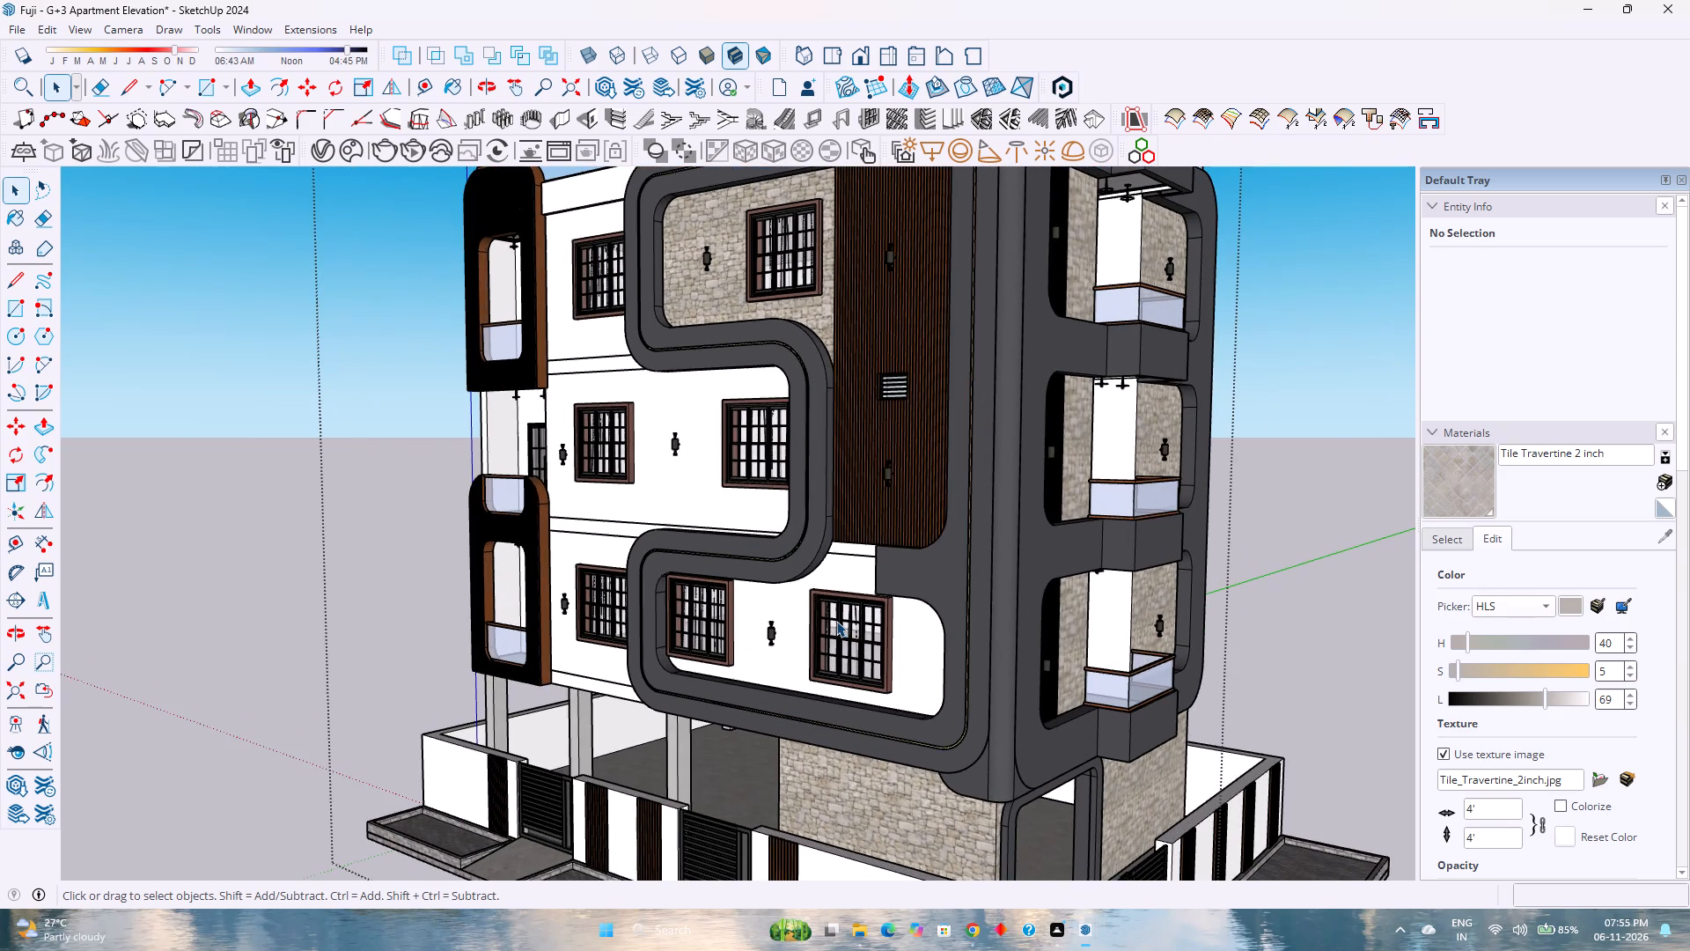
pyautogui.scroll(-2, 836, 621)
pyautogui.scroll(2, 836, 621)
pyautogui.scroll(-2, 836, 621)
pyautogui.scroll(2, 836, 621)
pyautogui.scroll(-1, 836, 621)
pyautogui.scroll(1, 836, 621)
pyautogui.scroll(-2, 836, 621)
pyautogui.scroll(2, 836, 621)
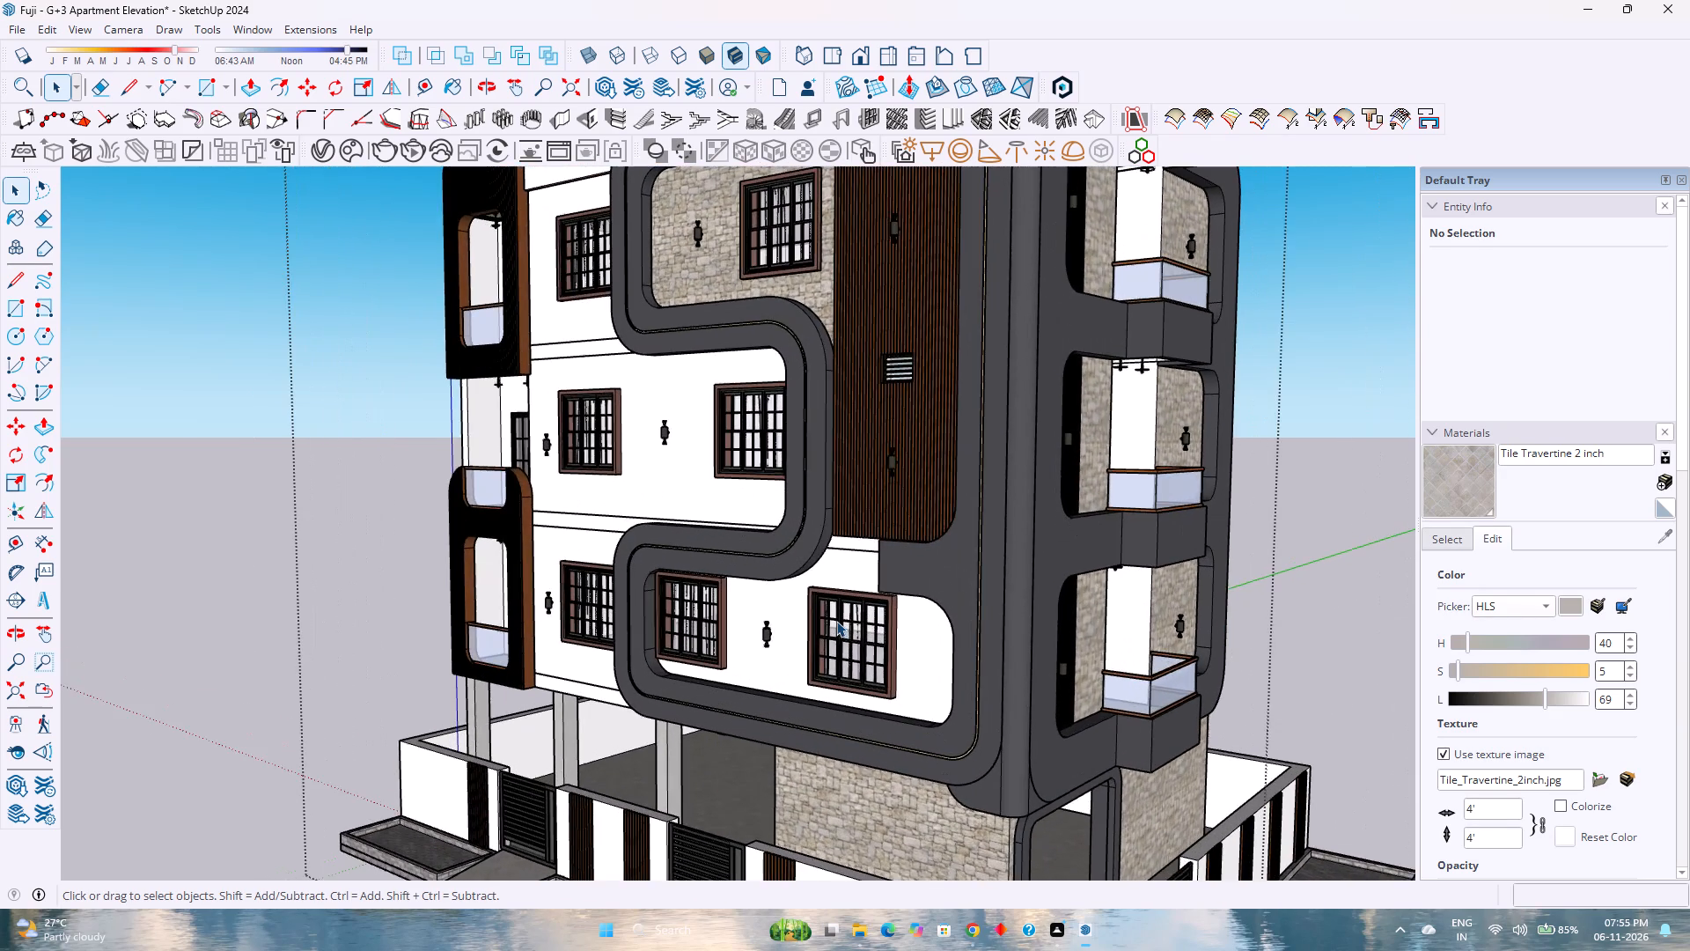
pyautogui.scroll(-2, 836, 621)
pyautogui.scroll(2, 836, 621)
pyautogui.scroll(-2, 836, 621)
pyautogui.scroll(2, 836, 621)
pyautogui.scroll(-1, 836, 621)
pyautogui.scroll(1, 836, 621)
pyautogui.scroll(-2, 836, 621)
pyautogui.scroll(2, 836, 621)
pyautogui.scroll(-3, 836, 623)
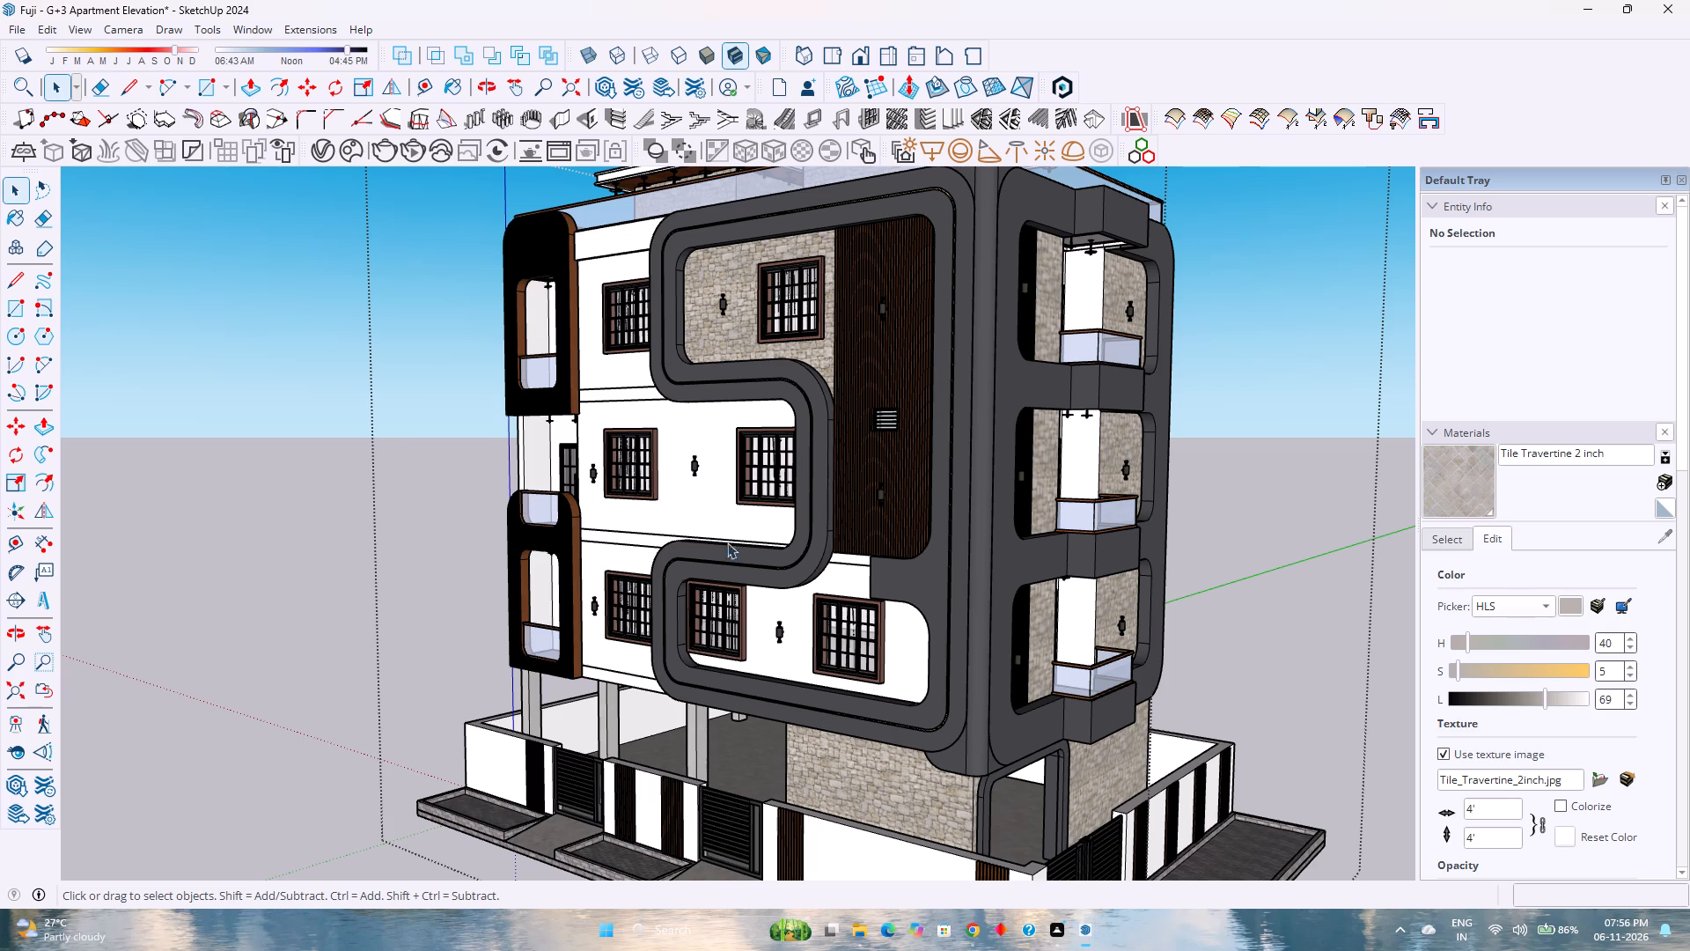
# Examine the complete building with its roof canopies, compound wall and surrounding paving from farther back at the same corner.
pyautogui.scroll(-3, 897, 505)
pyautogui.scroll(4, 1291, 532)
pyautogui.scroll(-3, 1291, 531)
pyautogui.scroll(3, 1291, 531)
pyautogui.scroll(-4, 1121, 542)
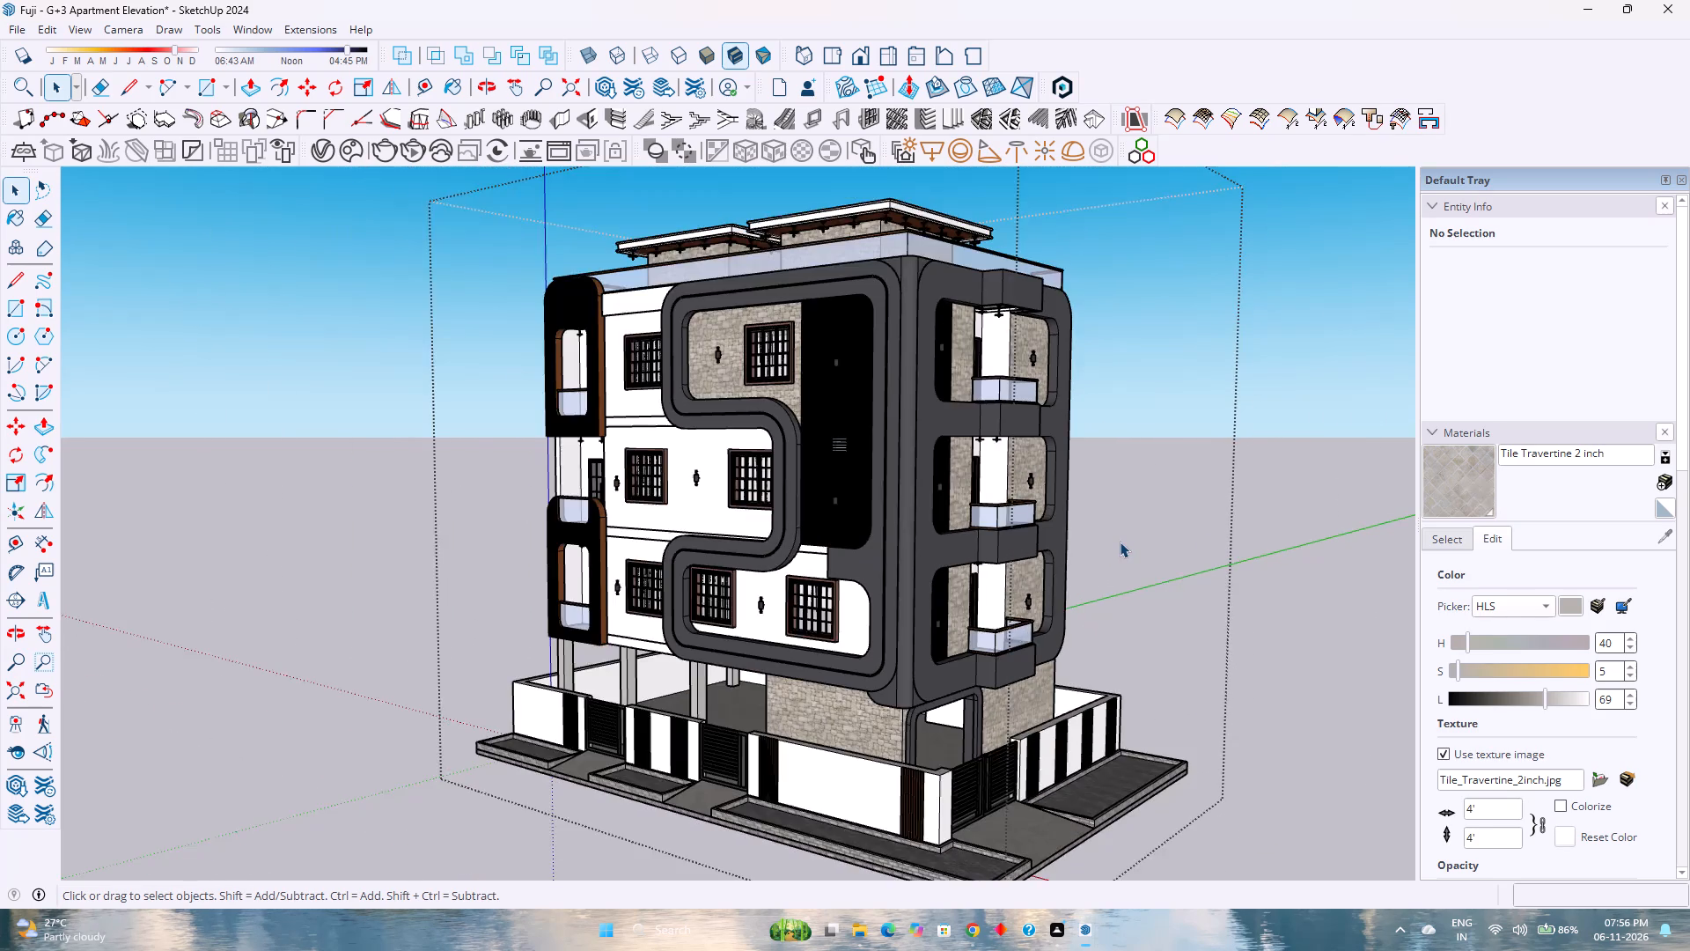
pyautogui.scroll(-3, 1120, 542)
pyautogui.scroll(-4, 631, 565)
pyautogui.scroll(2, 1115, 698)
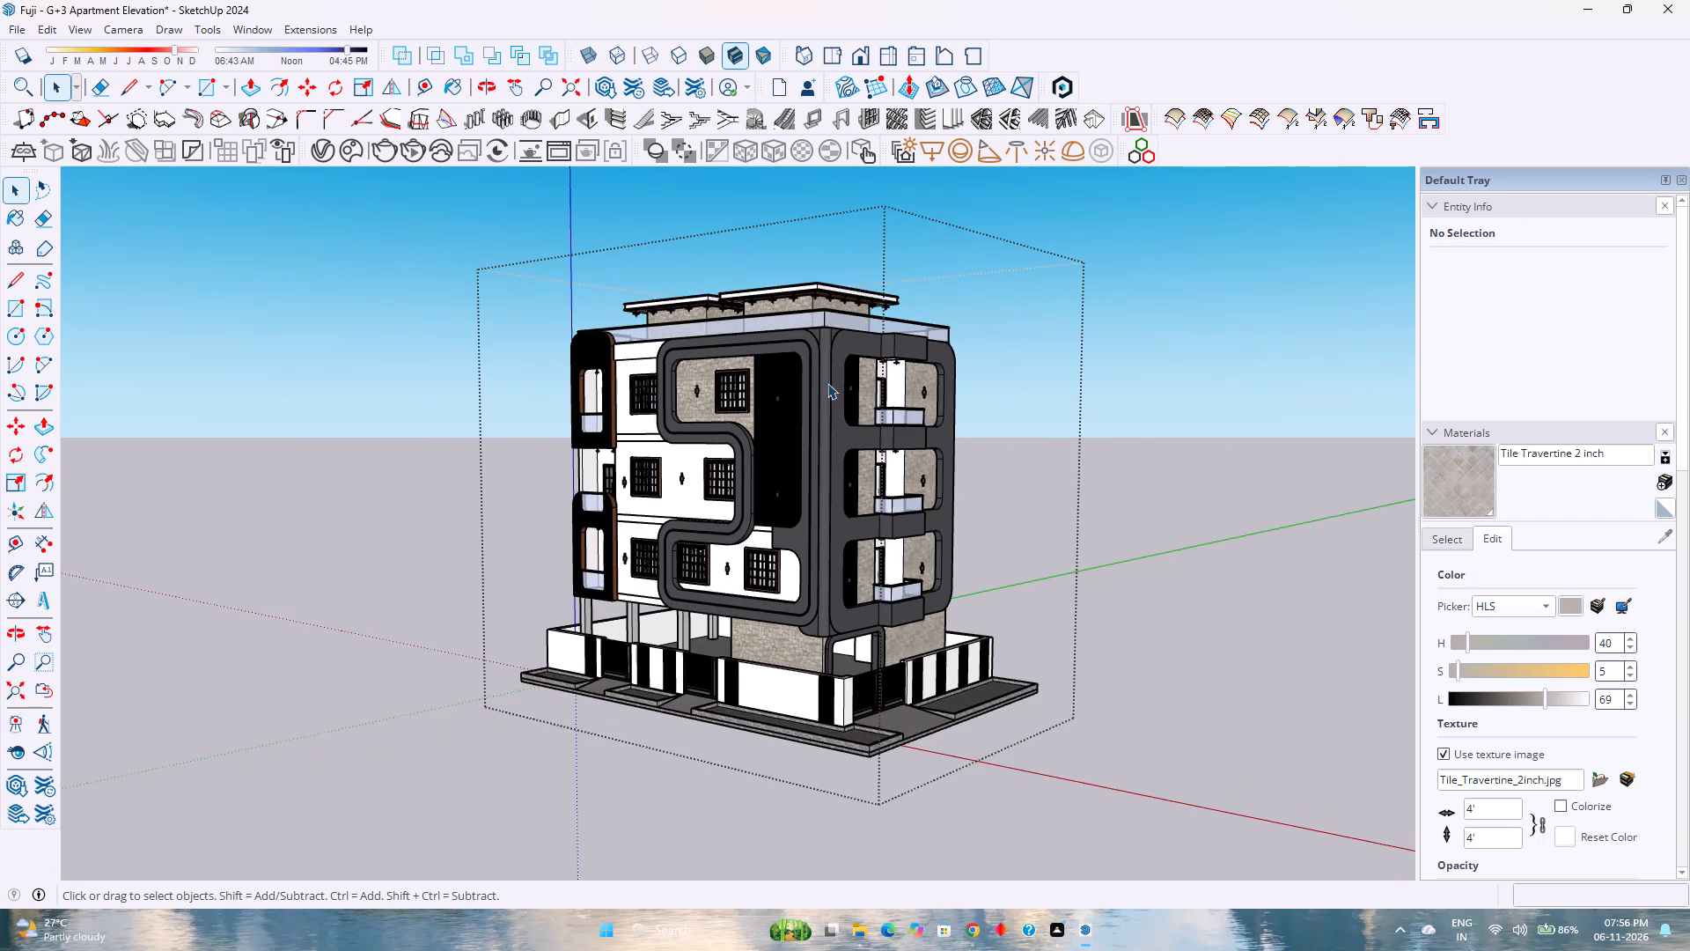
# Examine the building corner from a low, near-ground viewpoint, covering the curved dark frame, side balconies, entrance gate and compound wall.
pyautogui.scroll(3, 850, 355)
pyautogui.scroll(2, 924, 624)
pyautogui.scroll(3, 819, 687)
pyautogui.scroll(-3, 819, 687)
pyautogui.moveTo(819, 685); pyautogui.dragTo(835, 581, button='middle')
pyautogui.scroll(-3, 835, 581)
pyautogui.scroll(2, 966, 496)
pyautogui.moveTo(968, 496); pyautogui.dragTo(922, 537, button='middle')
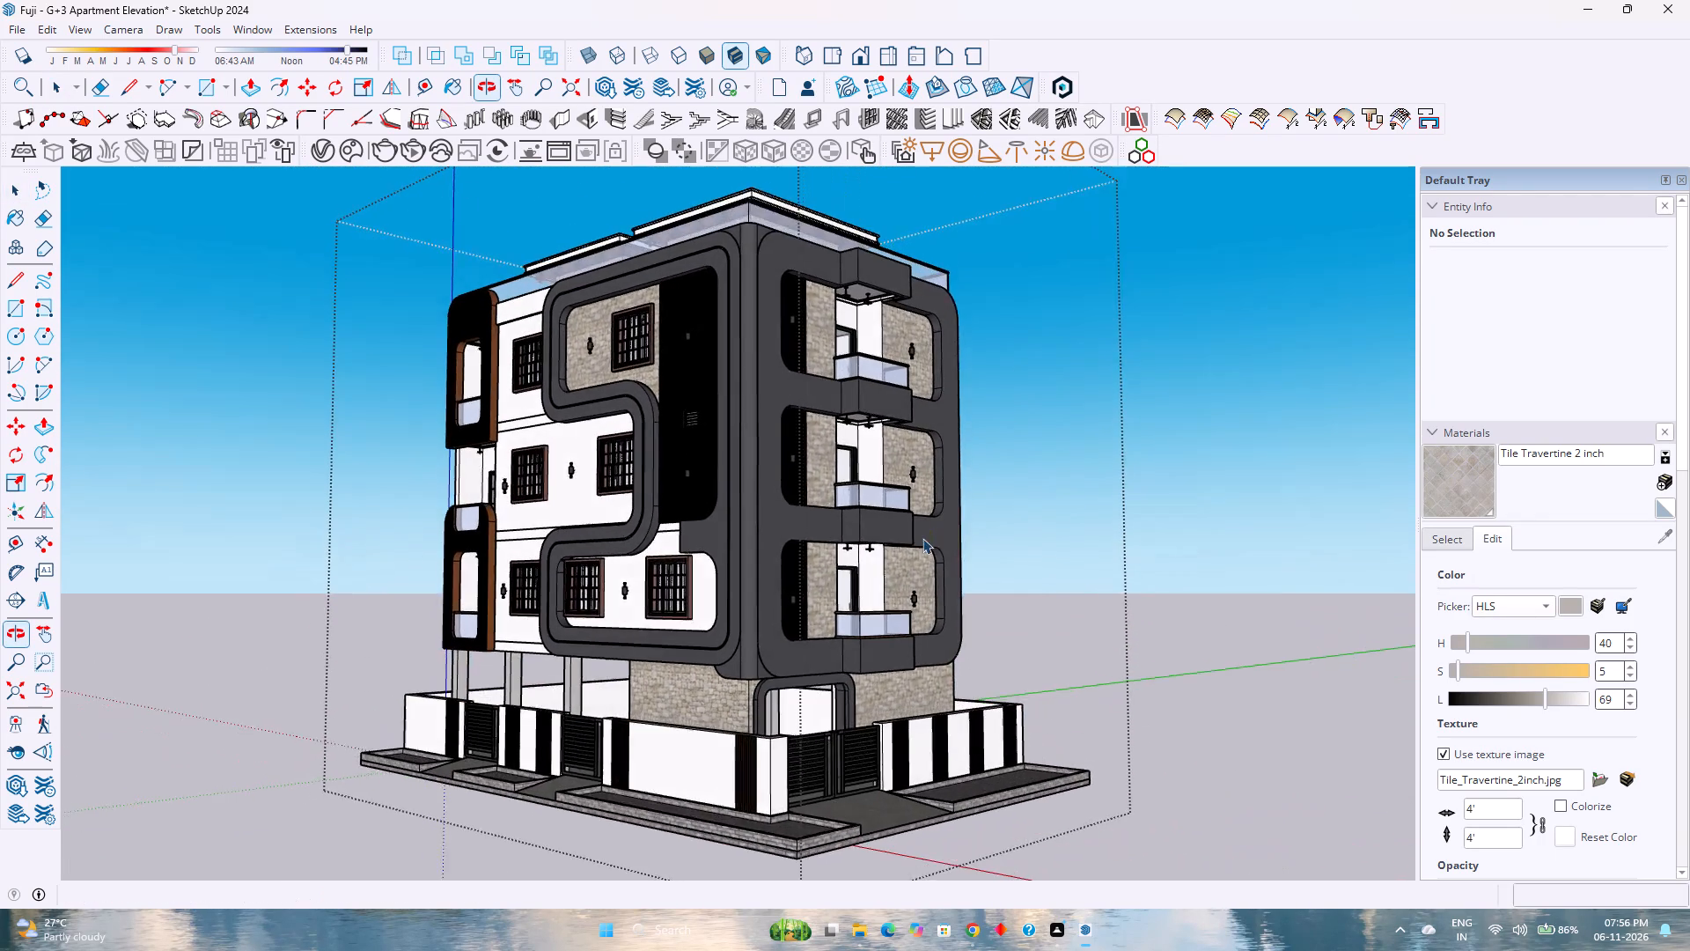
pyautogui.scroll(-2, 922, 538)
pyautogui.scroll(3, 991, 502)
pyautogui.scroll(1, 639, 620)
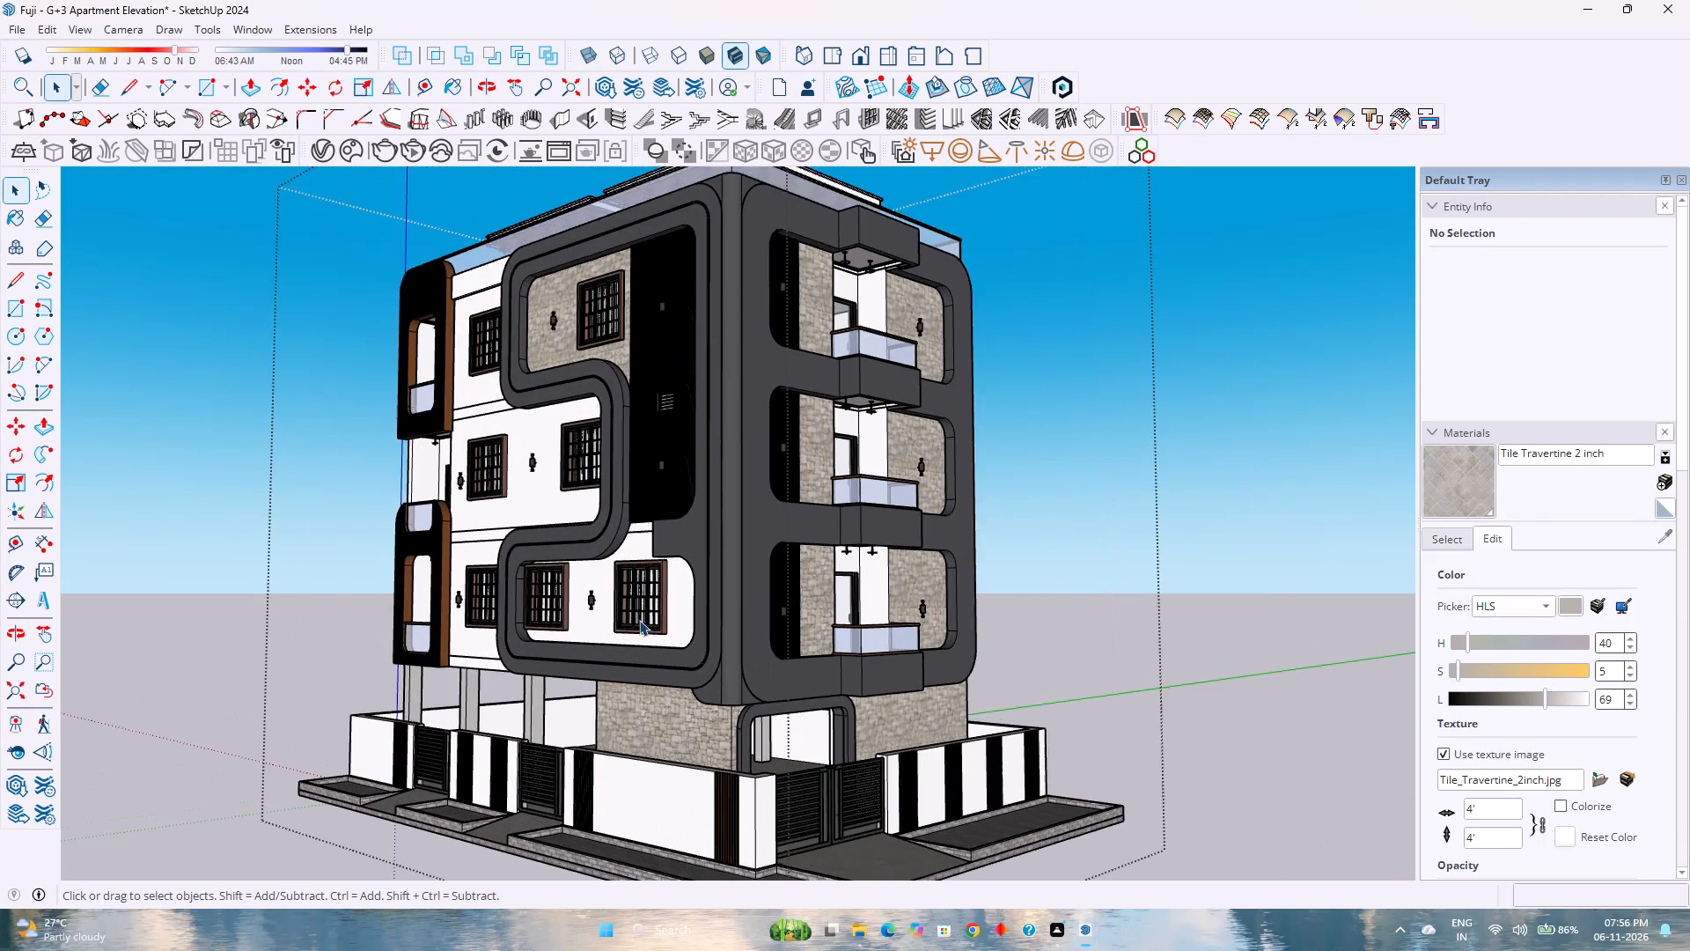
pyautogui.moveTo(643, 620); pyautogui.dragTo(731, 630, button='middle')
pyautogui.scroll(-3, 731, 630)
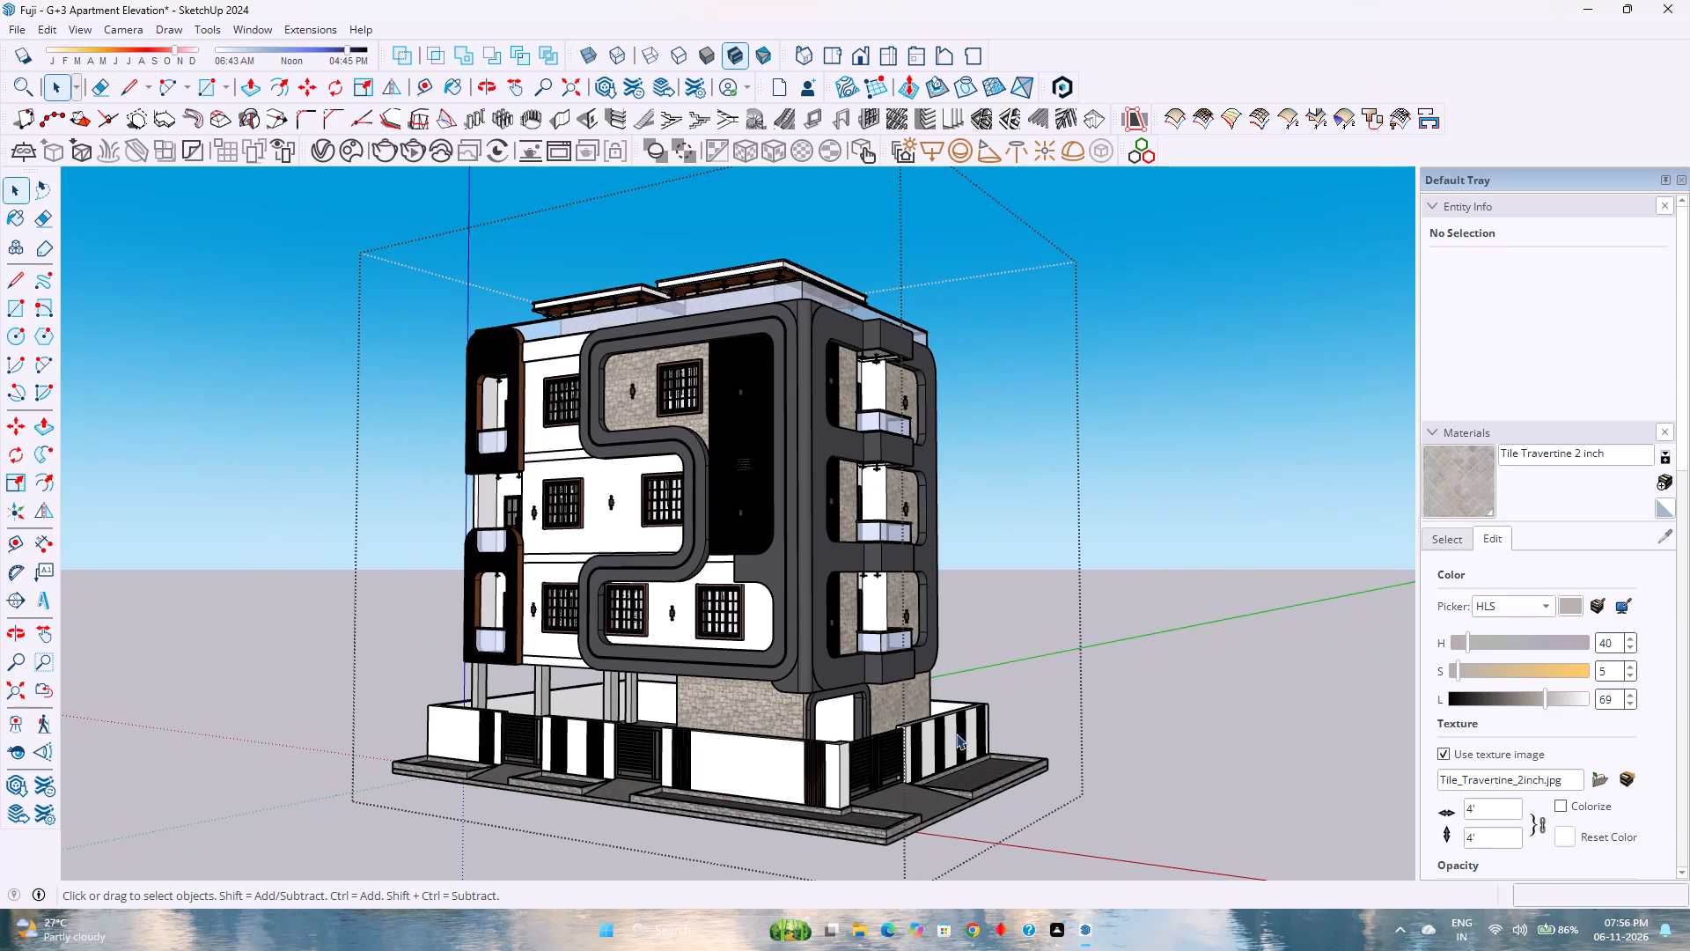
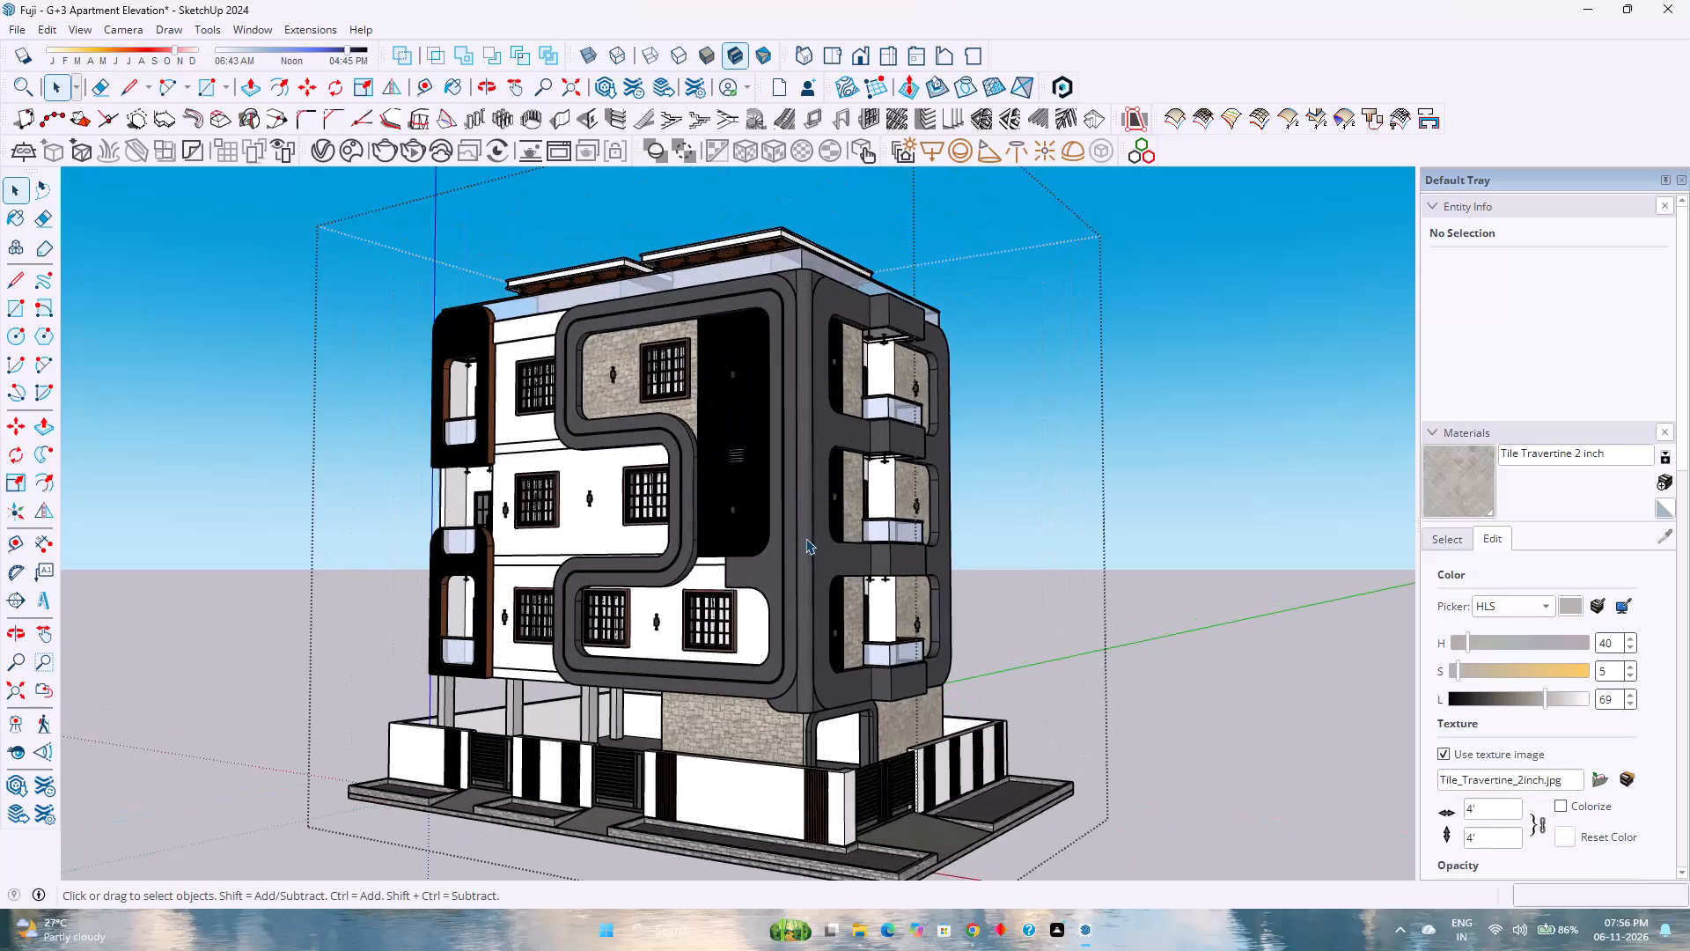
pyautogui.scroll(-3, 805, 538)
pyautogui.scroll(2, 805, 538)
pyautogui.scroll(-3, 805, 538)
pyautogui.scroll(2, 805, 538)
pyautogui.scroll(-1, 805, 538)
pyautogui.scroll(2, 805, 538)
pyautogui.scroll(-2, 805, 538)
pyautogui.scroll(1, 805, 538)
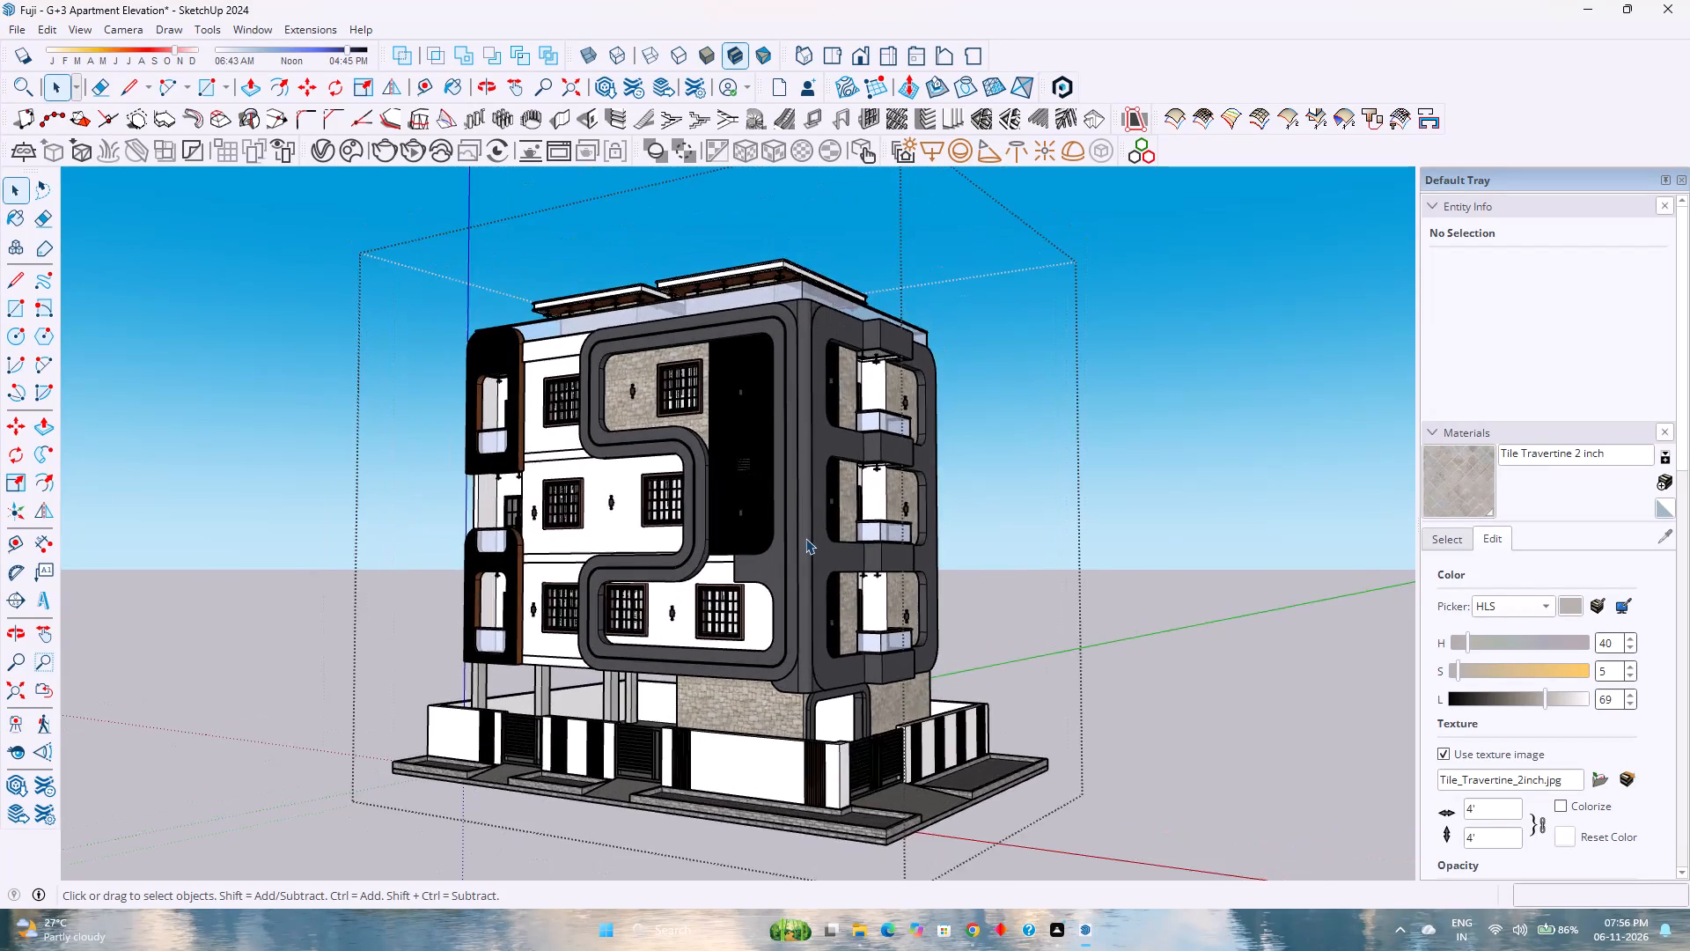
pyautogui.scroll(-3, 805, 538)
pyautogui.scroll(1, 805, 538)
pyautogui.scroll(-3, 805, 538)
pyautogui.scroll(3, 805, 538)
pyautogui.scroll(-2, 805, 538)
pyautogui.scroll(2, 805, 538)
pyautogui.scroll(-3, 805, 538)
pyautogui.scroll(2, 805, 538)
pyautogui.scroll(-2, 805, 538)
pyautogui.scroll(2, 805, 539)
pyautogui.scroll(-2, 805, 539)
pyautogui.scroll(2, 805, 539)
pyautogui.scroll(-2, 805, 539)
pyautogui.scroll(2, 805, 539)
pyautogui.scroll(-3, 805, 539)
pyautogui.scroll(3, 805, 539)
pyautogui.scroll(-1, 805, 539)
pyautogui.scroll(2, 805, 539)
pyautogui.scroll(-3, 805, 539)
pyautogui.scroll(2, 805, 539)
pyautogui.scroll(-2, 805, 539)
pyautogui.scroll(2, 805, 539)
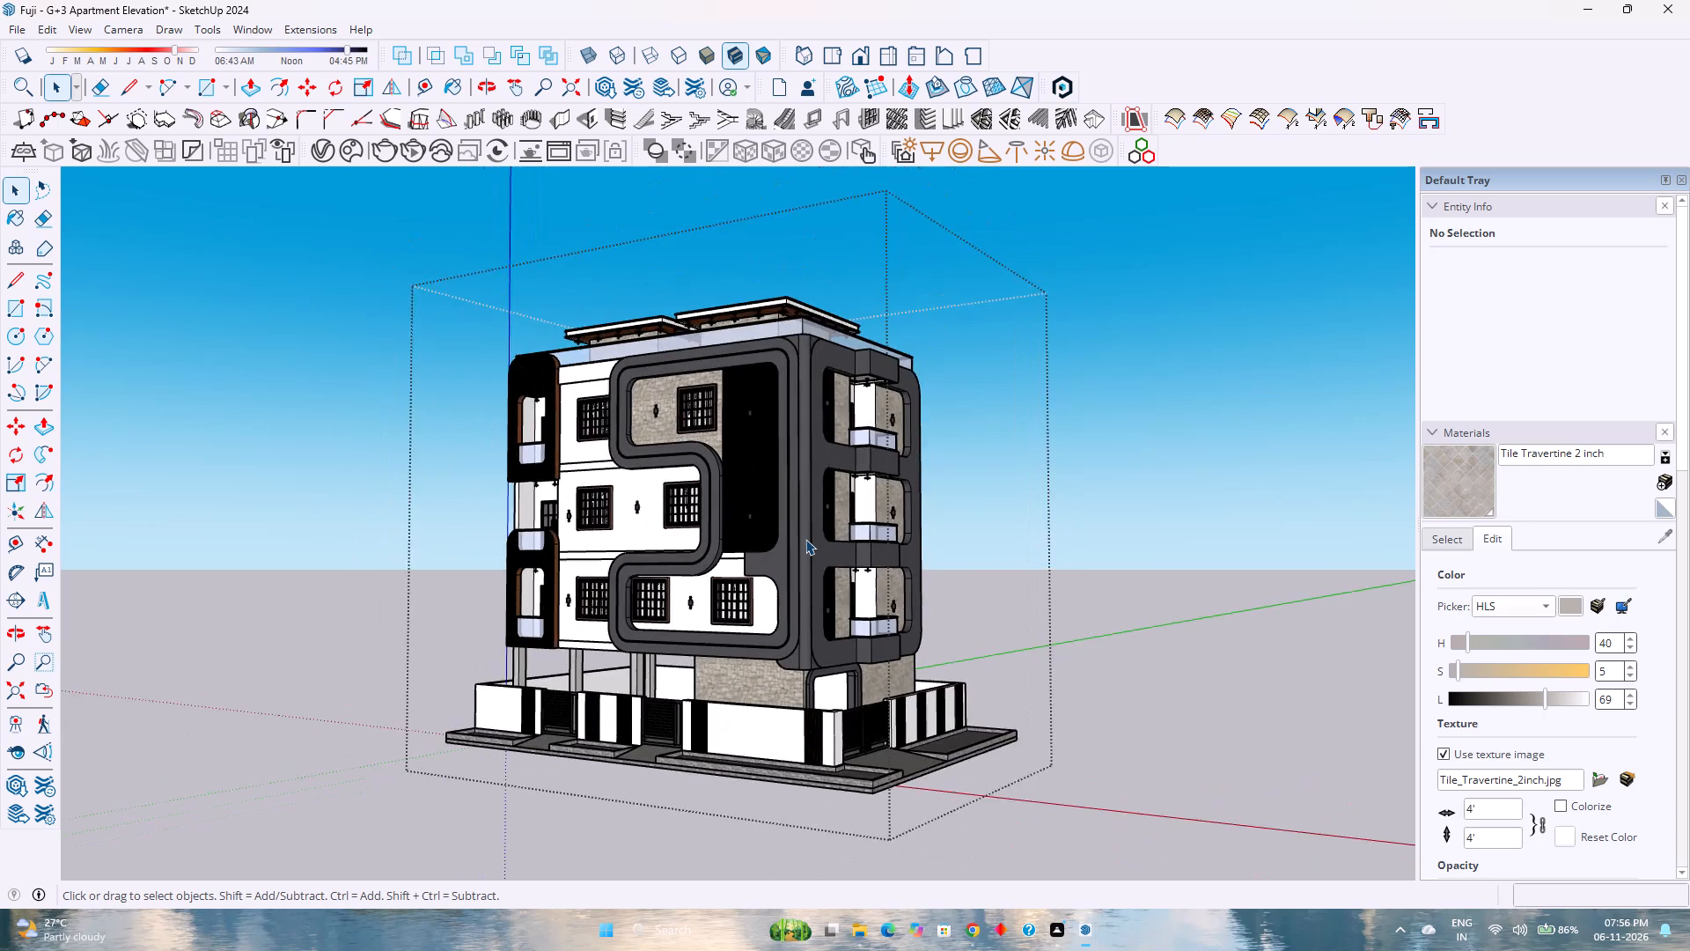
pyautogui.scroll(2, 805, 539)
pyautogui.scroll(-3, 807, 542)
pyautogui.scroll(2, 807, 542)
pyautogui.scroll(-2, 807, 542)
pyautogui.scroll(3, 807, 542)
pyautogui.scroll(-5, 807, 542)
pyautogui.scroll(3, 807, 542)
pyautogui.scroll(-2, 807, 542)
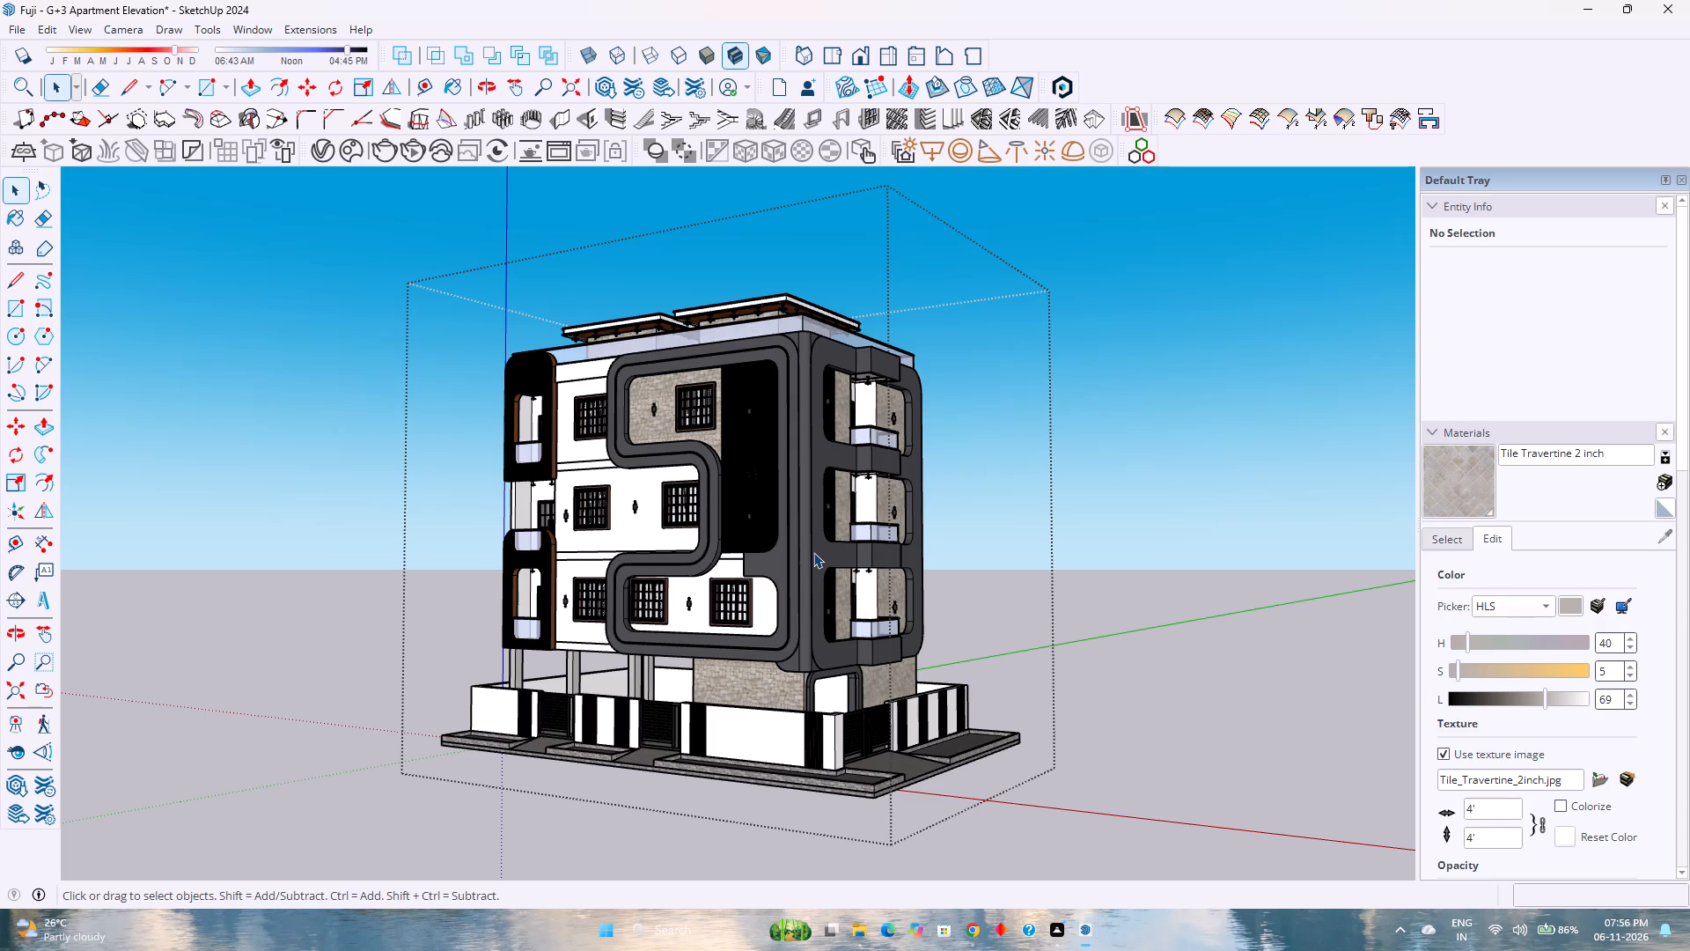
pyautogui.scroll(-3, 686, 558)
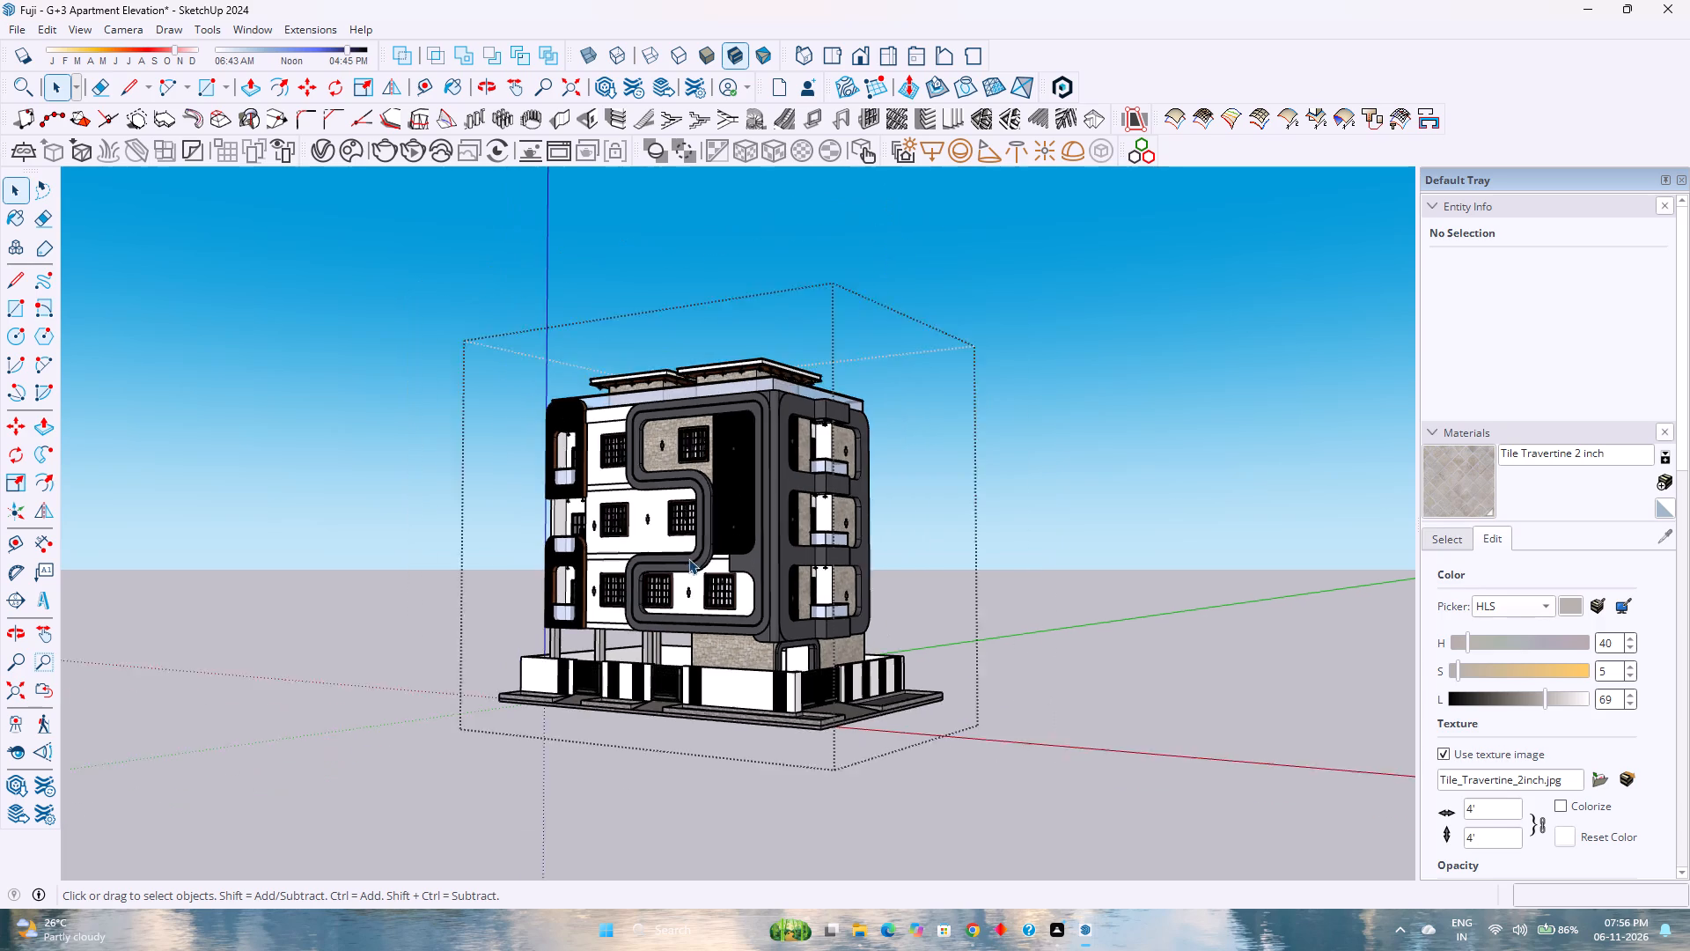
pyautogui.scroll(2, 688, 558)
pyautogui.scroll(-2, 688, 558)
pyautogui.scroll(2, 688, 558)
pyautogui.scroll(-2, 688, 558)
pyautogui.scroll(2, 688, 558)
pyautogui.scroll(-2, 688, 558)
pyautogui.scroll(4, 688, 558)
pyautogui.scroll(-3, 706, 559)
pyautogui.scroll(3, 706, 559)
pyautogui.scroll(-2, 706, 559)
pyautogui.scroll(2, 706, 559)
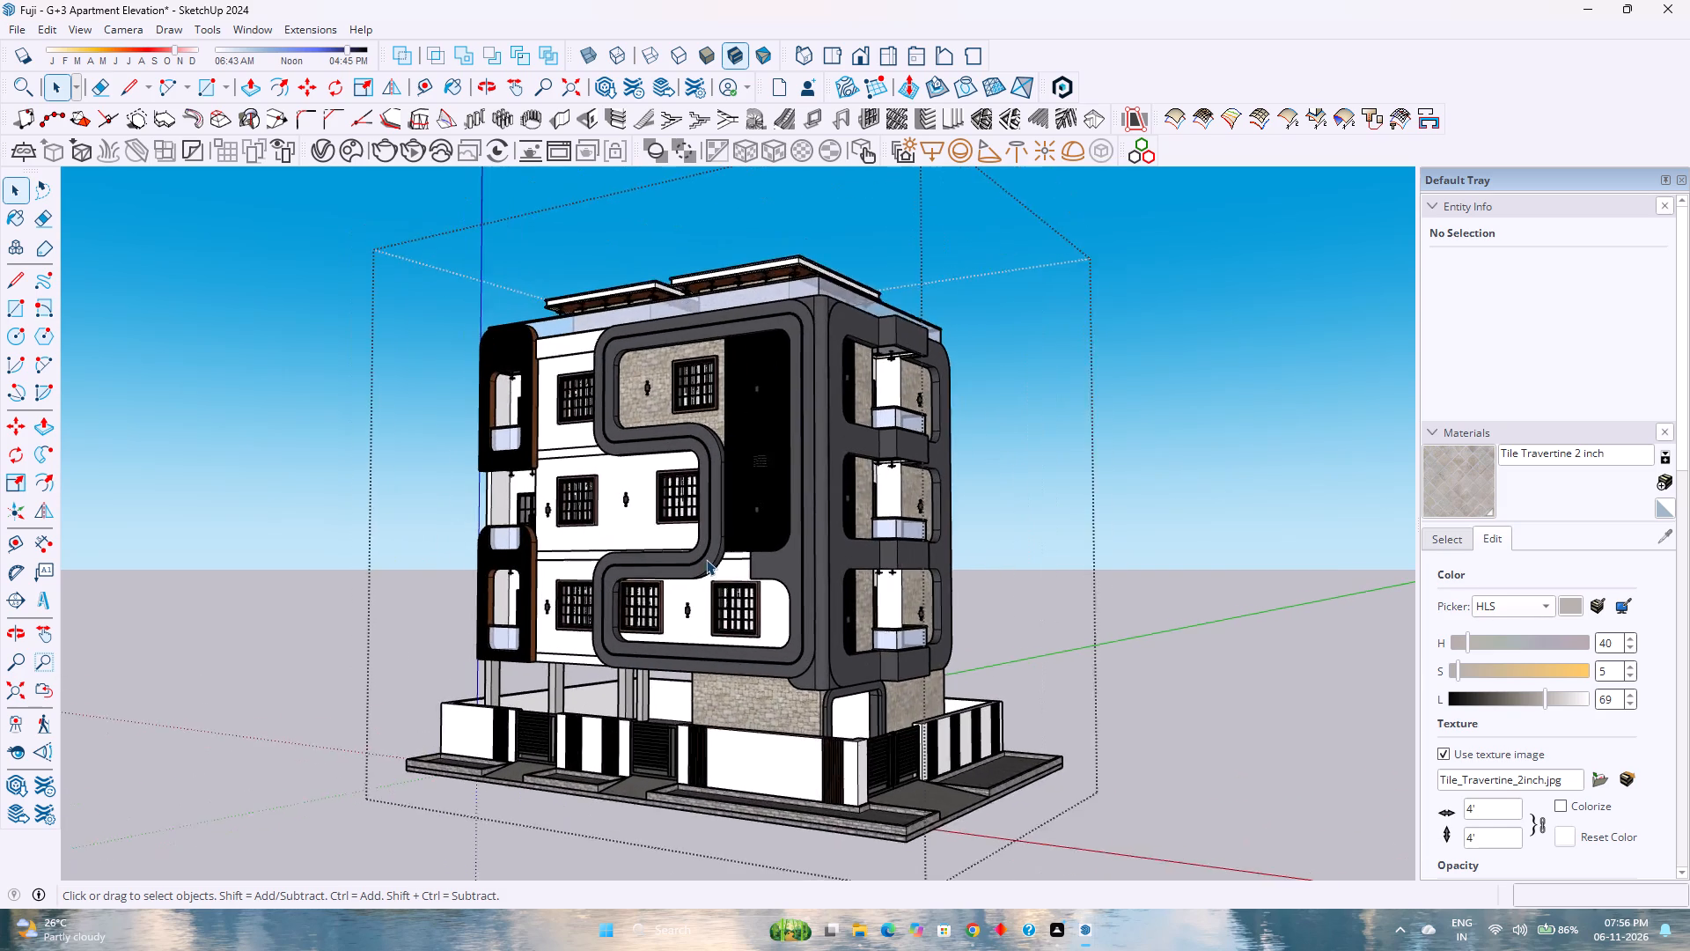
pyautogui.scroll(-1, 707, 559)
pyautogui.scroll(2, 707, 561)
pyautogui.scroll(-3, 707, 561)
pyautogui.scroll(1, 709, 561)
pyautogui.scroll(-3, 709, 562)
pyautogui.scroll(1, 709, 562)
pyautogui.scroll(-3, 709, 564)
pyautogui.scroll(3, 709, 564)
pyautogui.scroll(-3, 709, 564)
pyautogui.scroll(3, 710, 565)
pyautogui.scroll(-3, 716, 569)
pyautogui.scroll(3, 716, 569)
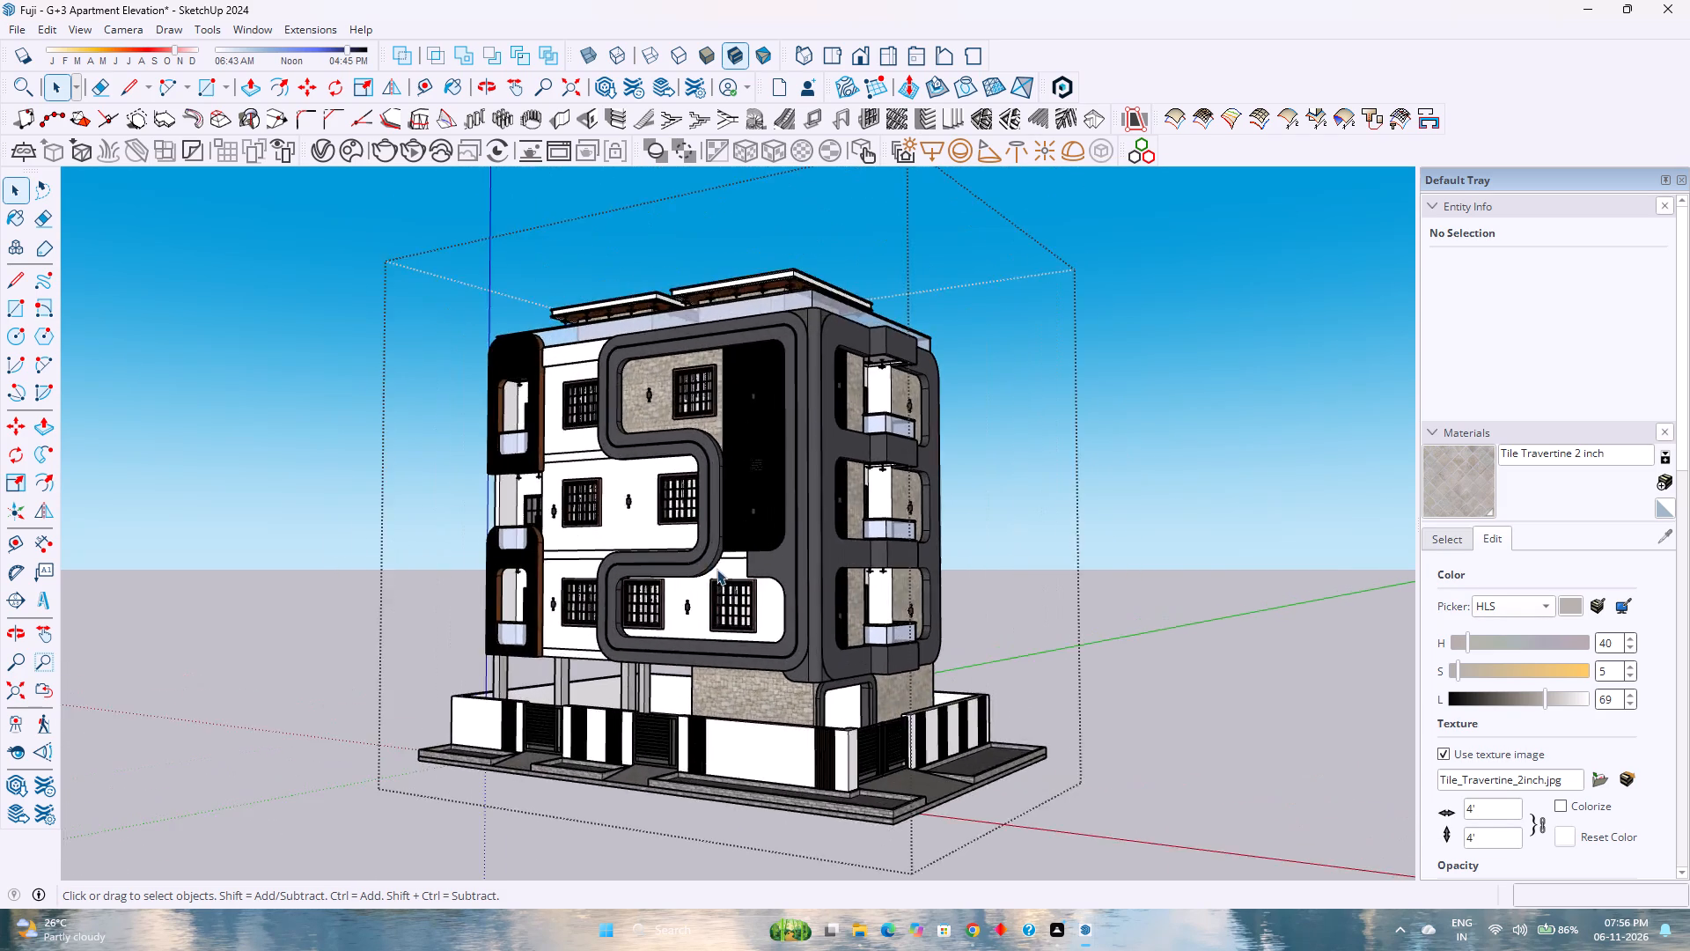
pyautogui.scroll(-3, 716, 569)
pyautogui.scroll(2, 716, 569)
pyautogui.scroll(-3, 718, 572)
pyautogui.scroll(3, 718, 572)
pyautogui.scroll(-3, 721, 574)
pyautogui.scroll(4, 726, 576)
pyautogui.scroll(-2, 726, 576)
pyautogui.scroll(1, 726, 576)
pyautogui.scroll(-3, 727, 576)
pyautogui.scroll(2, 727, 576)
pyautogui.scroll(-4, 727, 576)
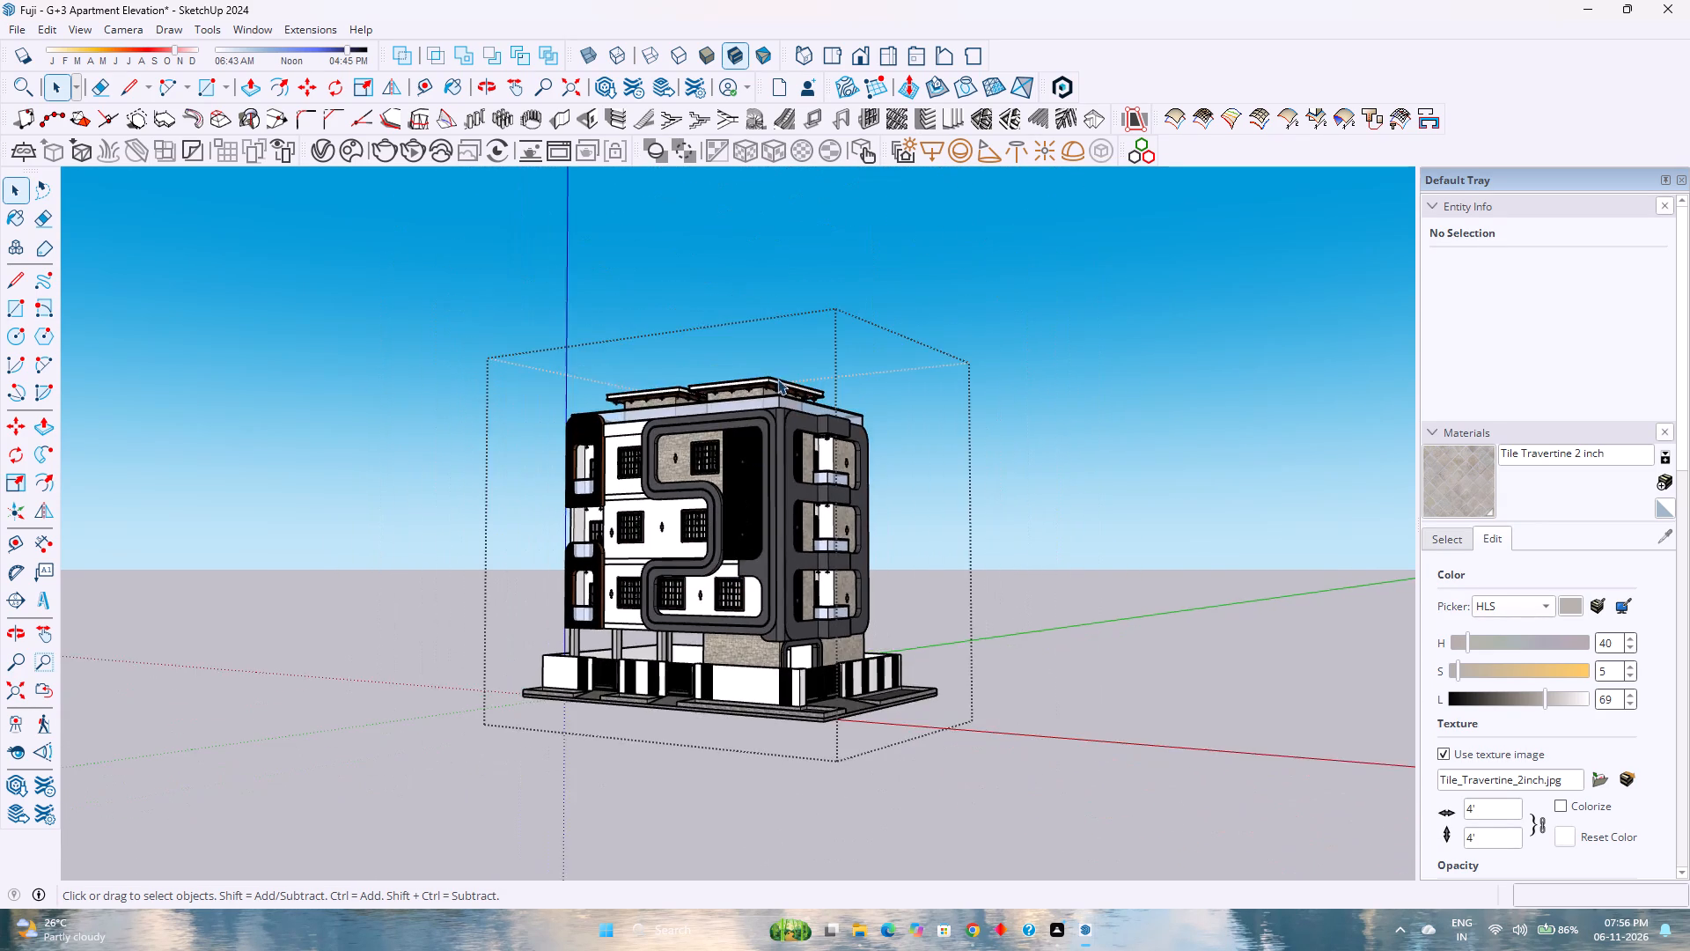
# Examine the roof slabs, terrace parapet and side balconies from above, including the front facade from a raised corner viewpoint.
pyautogui.scroll(1, 778, 378)
pyautogui.moveTo(779, 381); pyautogui.dragTo(436, 643, button='middle')
pyautogui.scroll(5, 934, 440)
pyautogui.moveTo(793, 441); pyautogui.dragTo(590, 561, button='middle')
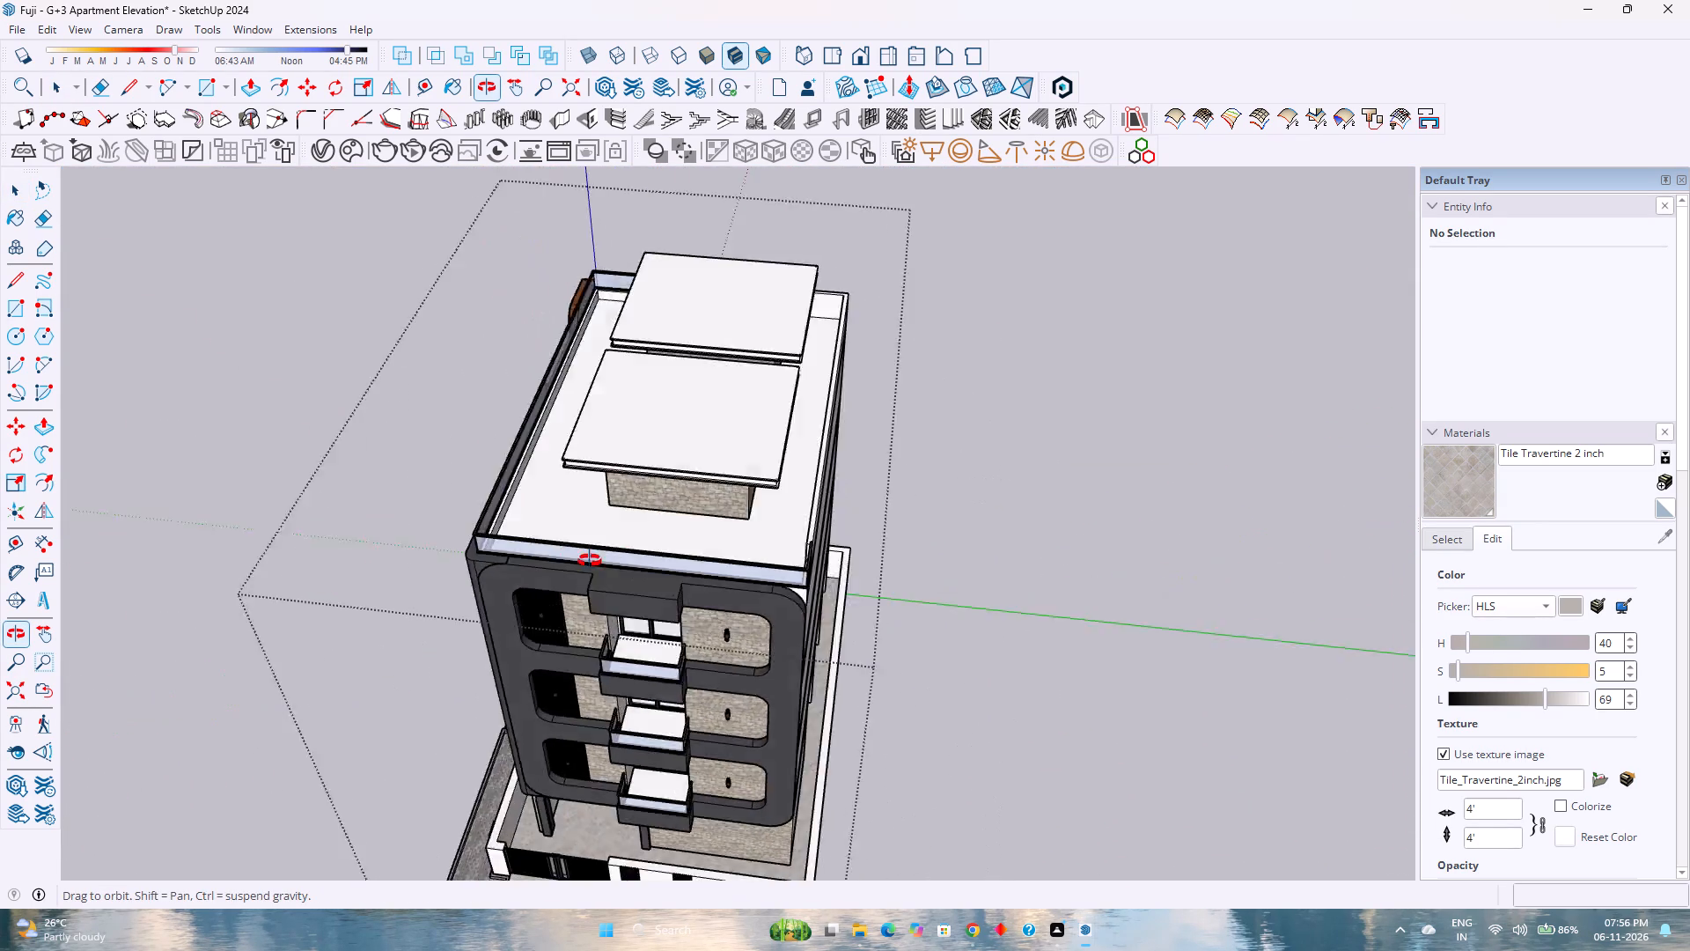
pyautogui.moveTo(590, 561); pyautogui.dragTo(1224, 352, button='middle')
pyautogui.scroll(-3, 1224, 352)
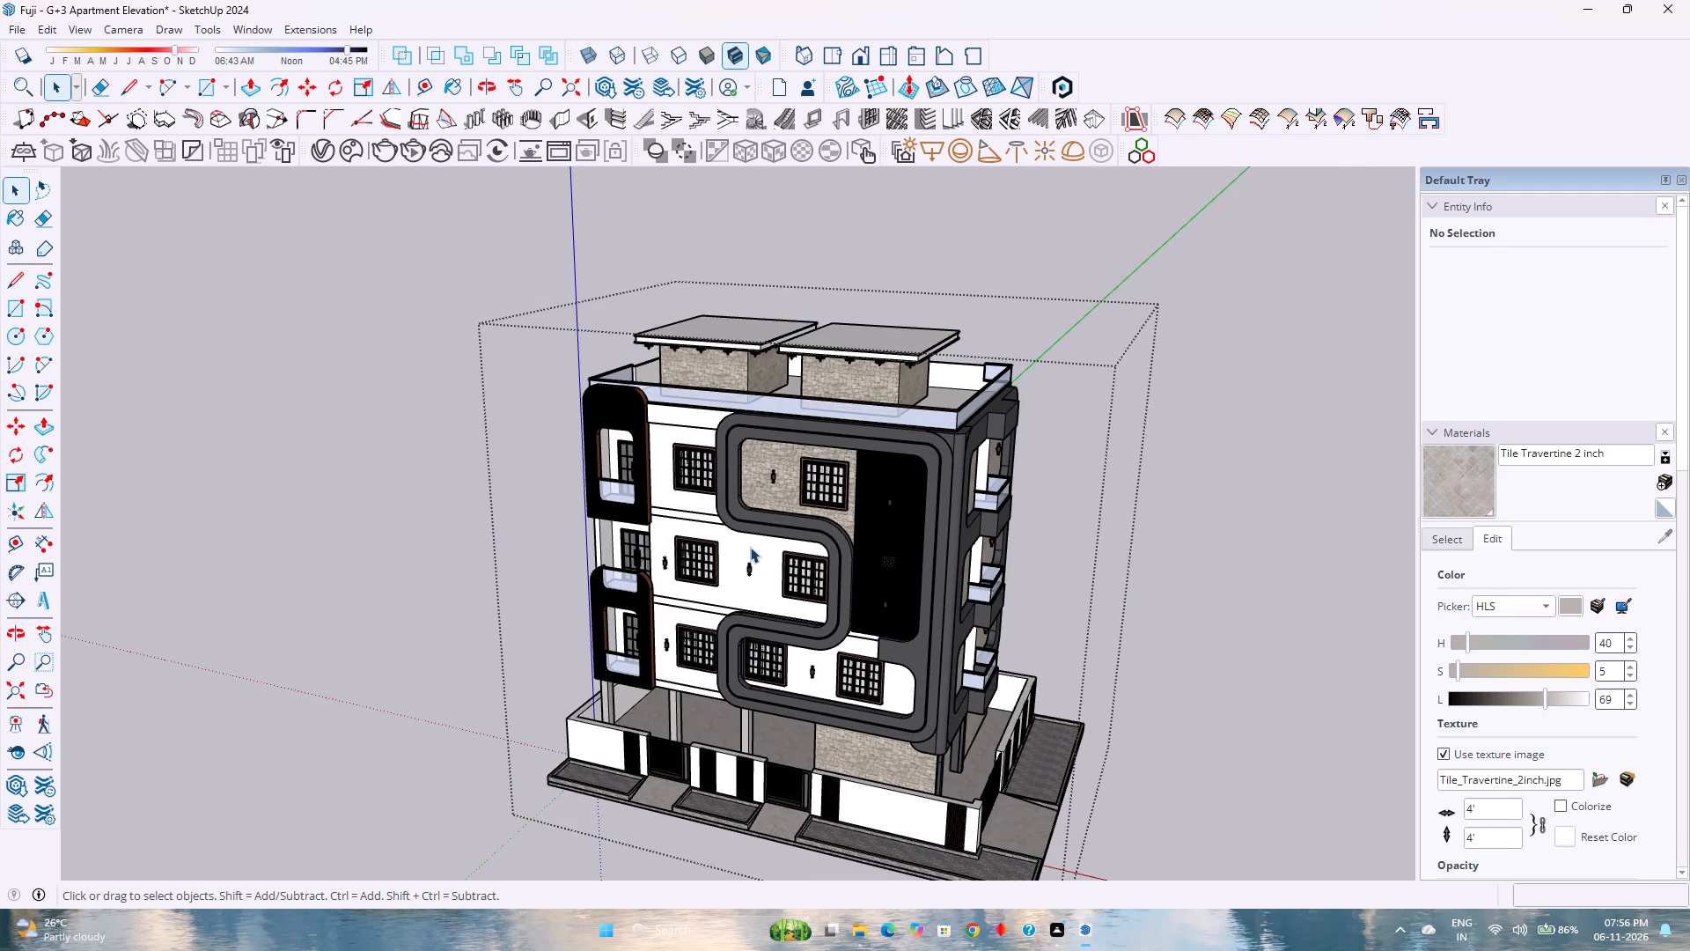
pyautogui.scroll(-3, 751, 547)
pyautogui.scroll(2, 826, 637)
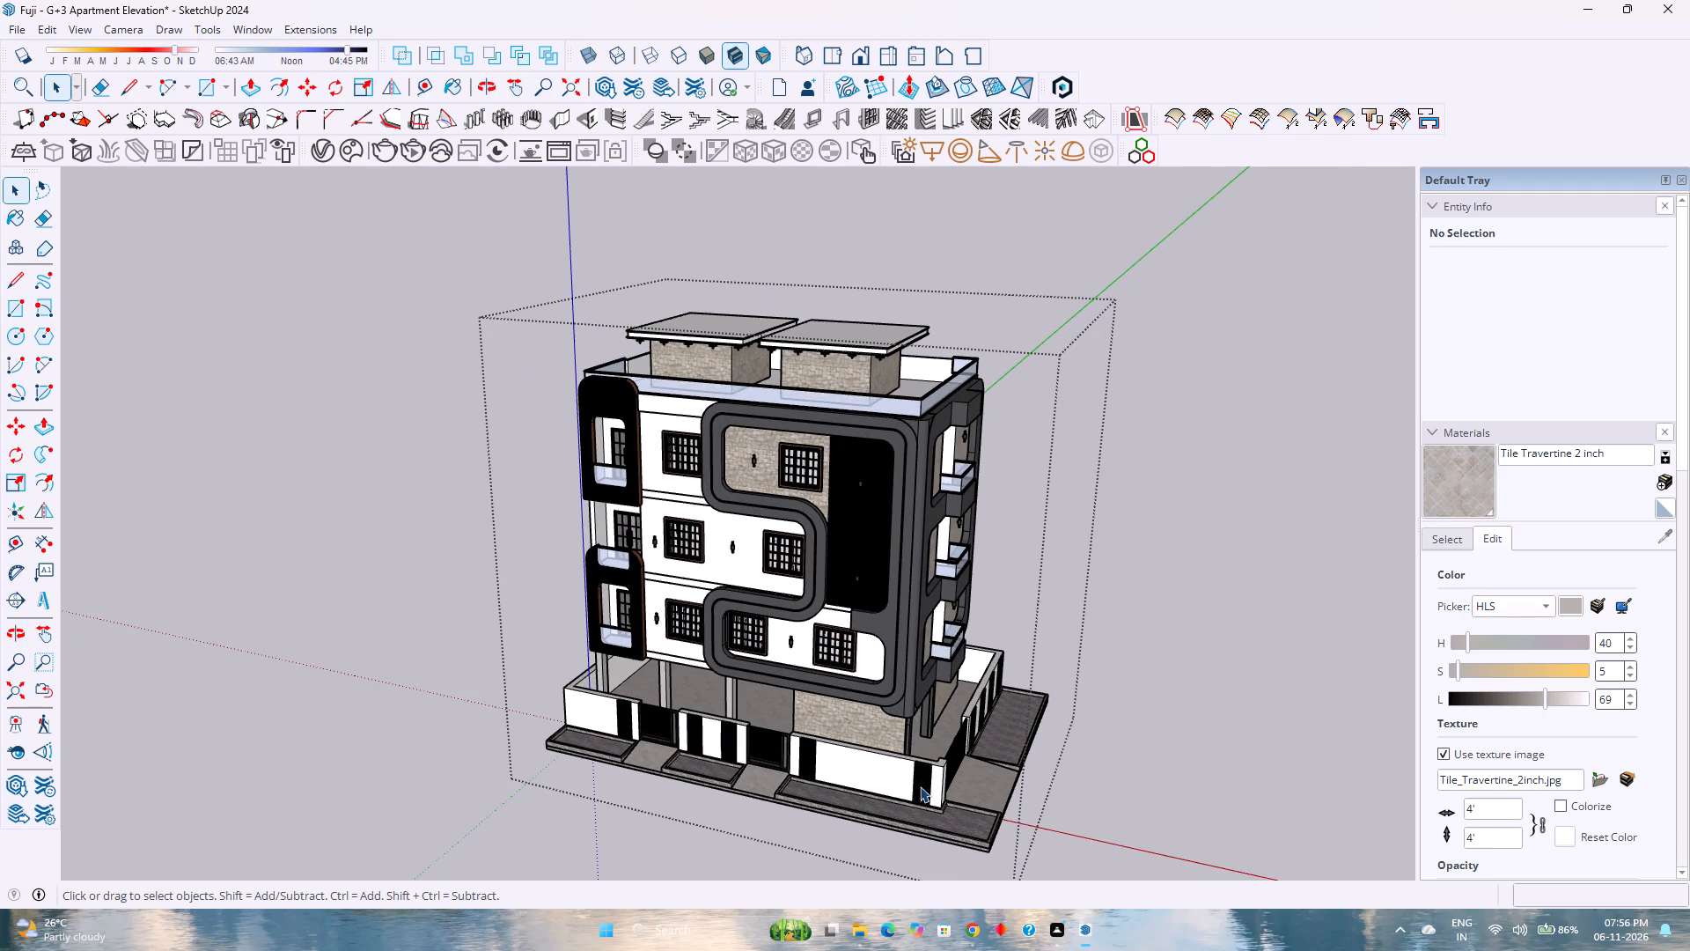
# Examine the building's overall massing from distant viewpoints below ground level, covering the base underside, side balconies and front facade.
pyautogui.scroll(-3, 920, 733)
pyautogui.moveTo(1120, 807); pyautogui.dragTo(1027, 694, button='middle')
pyautogui.moveTo(1004, 665); pyautogui.dragTo(924, 569, button='middle')
pyautogui.moveTo(924, 569); pyautogui.dragTo(866, 503, button='middle')
pyautogui.middleClick(866, 503)
pyautogui.middleClick(864, 502)
pyautogui.middleClick(863, 498)
pyautogui.scroll(-7, 863, 497)
pyautogui.middleClick(972, 494)
pyautogui.moveTo(972, 494); pyautogui.dragTo(928, 513, button='middle')
pyautogui.moveTo(906, 522); pyautogui.dragTo(893, 527, button='middle')
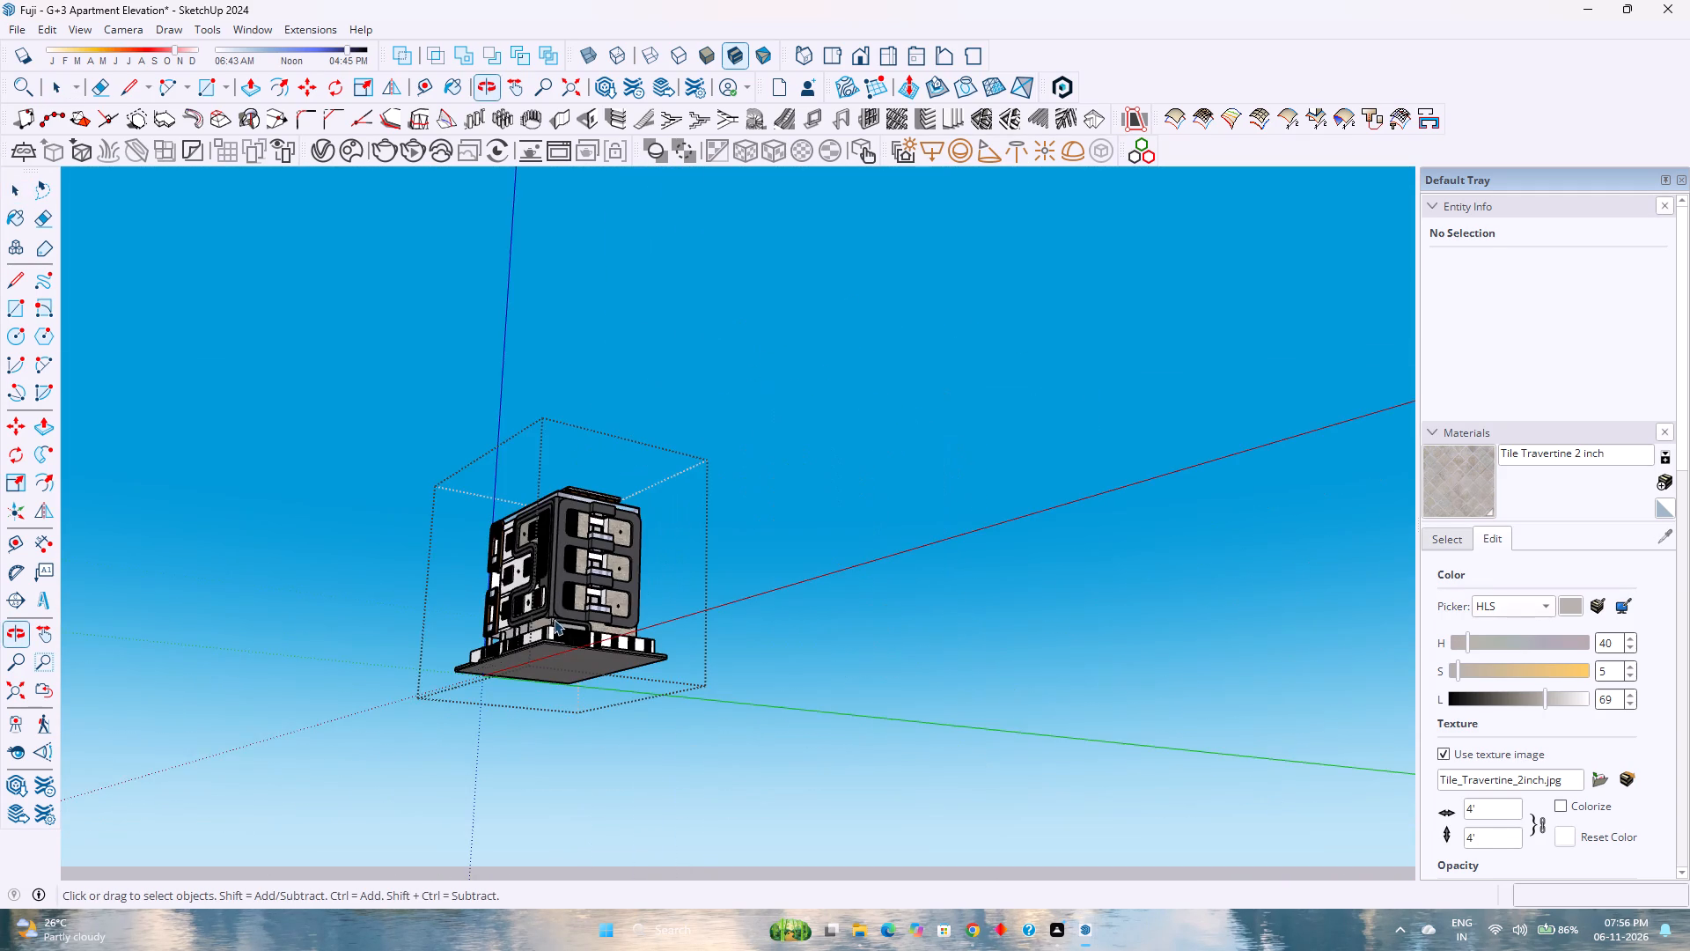
pyautogui.moveTo(559, 616); pyautogui.dragTo(572, 612, button='middle')
pyautogui.scroll(-2, 628, 593)
pyautogui.middleClick(591, 598)
pyautogui.moveTo(594, 598); pyautogui.dragTo(676, 615, button='middle')
pyautogui.moveTo(709, 623); pyautogui.dragTo(964, 651, button='middle')
pyautogui.scroll(-5, 966, 642)
pyautogui.scroll(3, 556, 579)
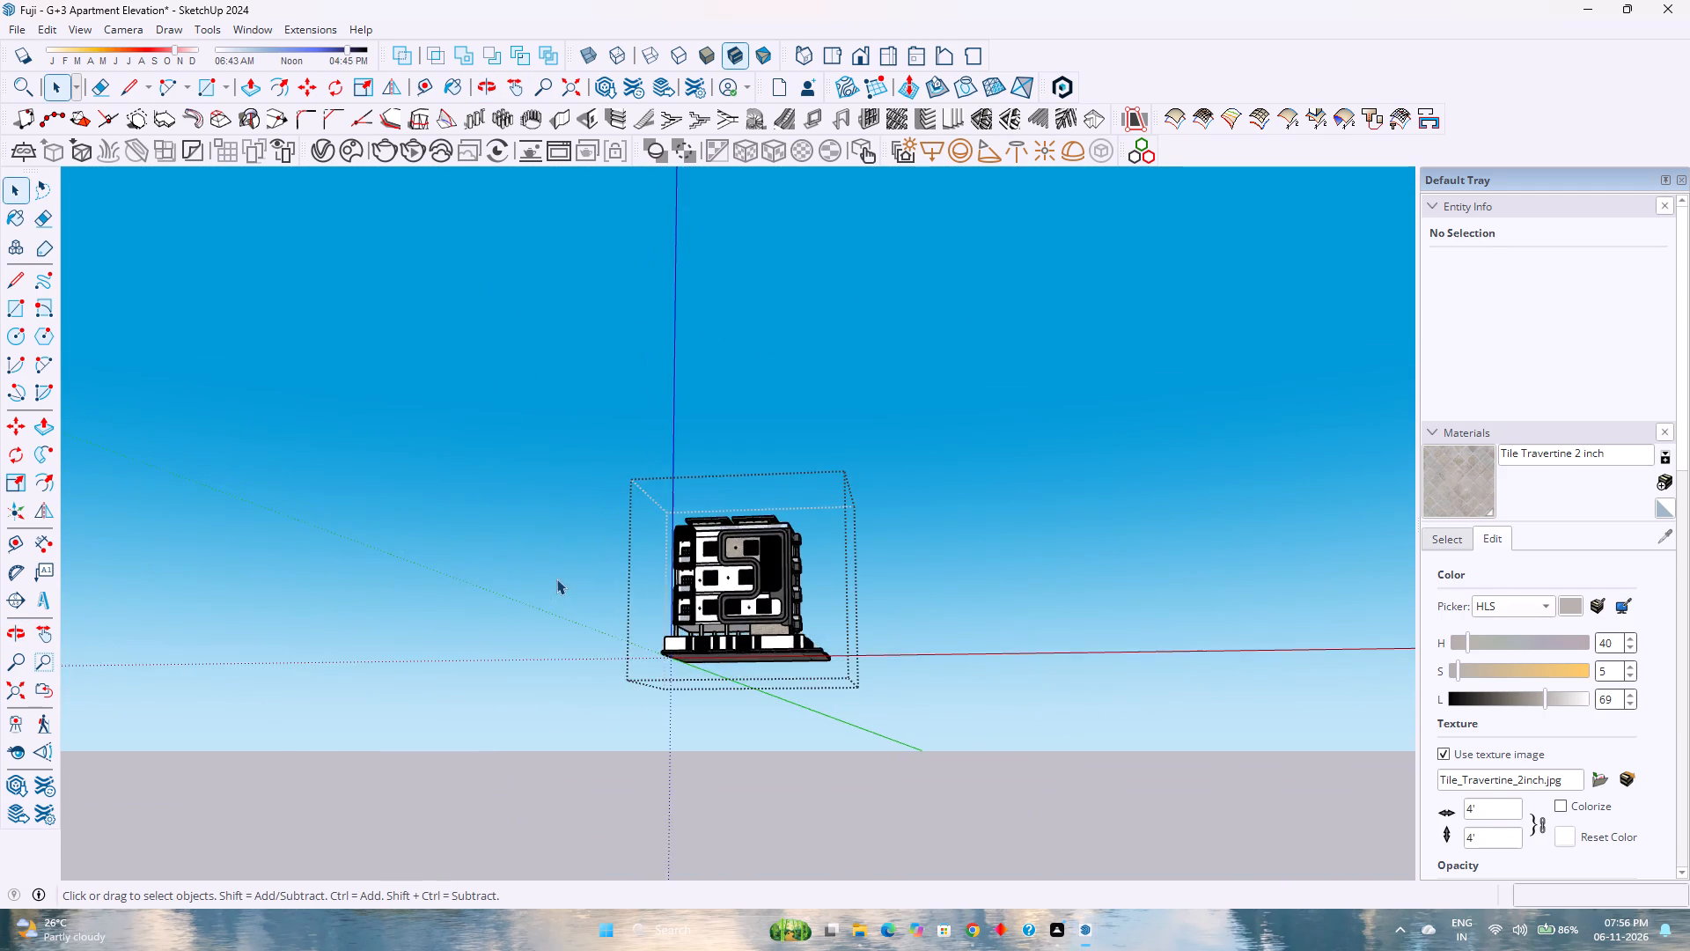
pyautogui.scroll(2, 731, 530)
pyautogui.scroll(-2, 748, 526)
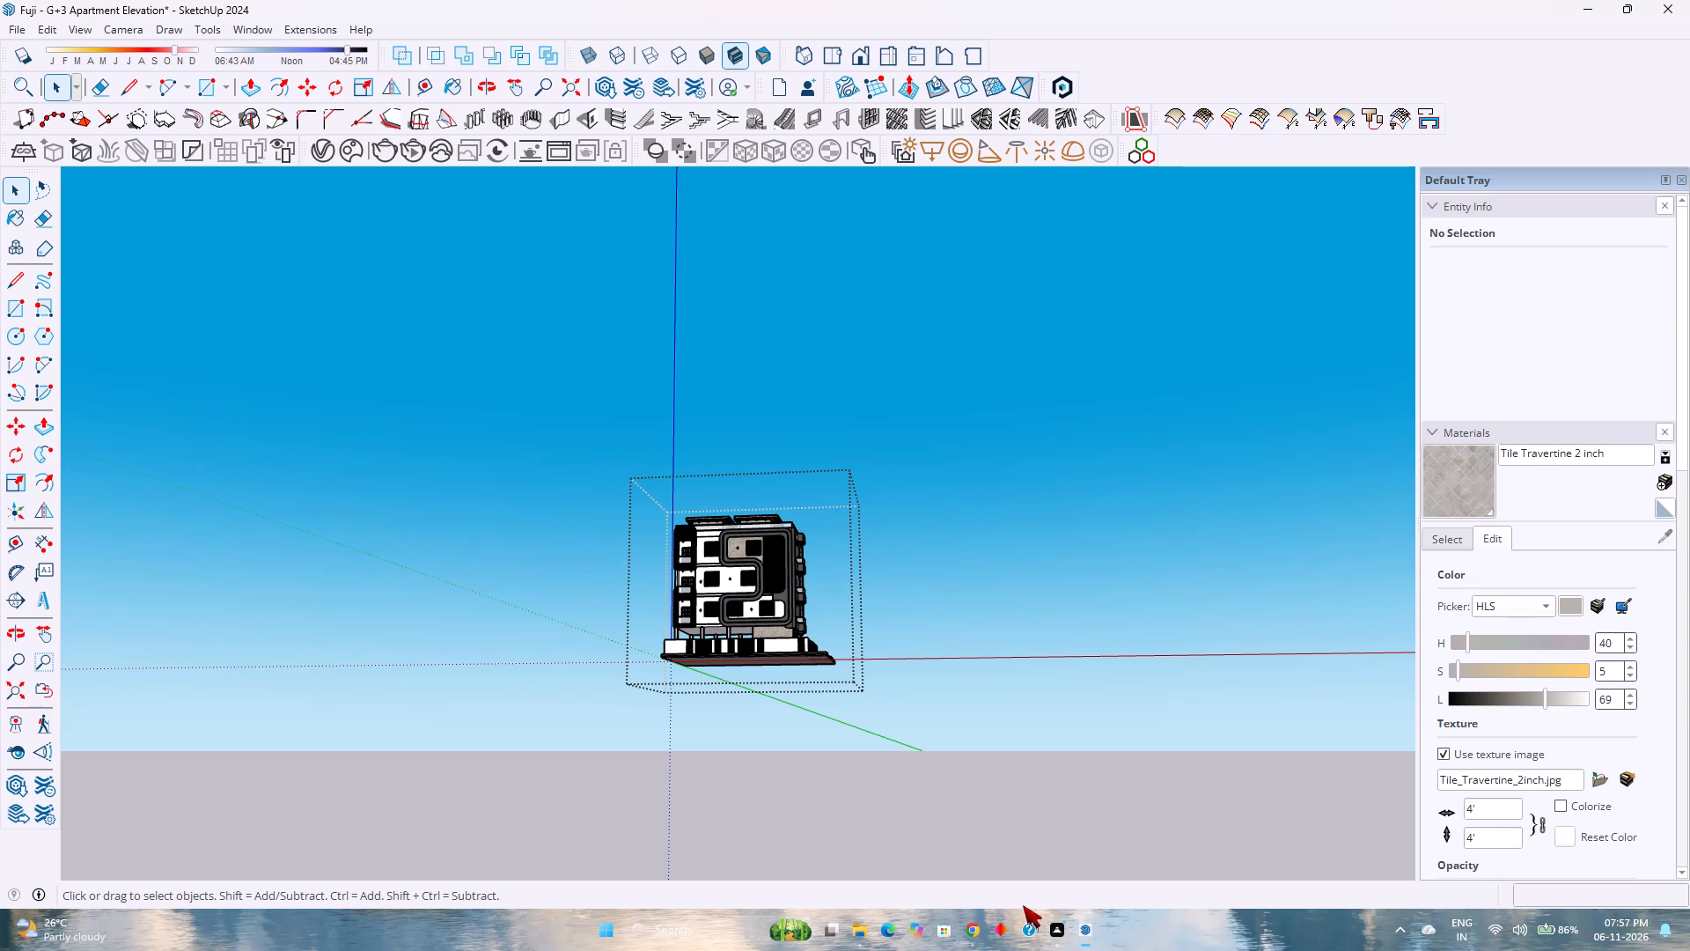
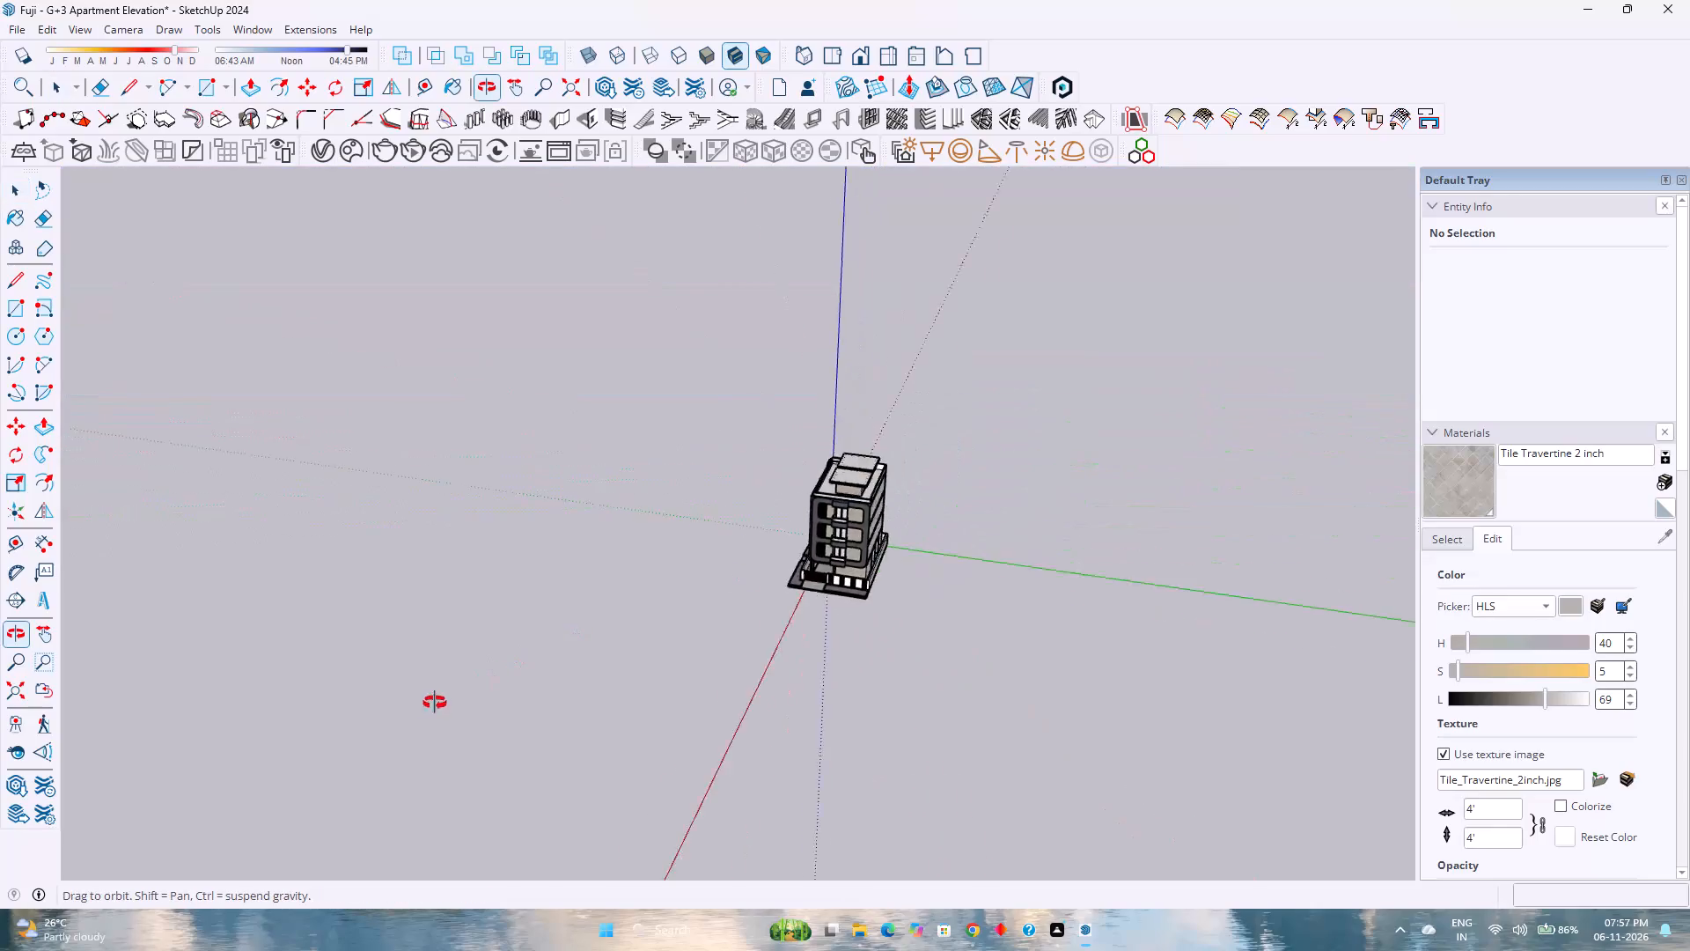
# Examine the front facade from a raised viewpoint, covering the curved grey frame, stone and wood cladding, windows and corner balconies.
pyautogui.middleClick(429, 707)
pyautogui.scroll(1, 429, 707)
pyautogui.scroll(-4, 432, 699)
pyautogui.middleClick(441, 691)
pyautogui.moveTo(450, 689); pyautogui.dragTo(1216, 593, button='middle')
pyautogui.middleClick(1221, 593)
pyautogui.scroll(2, 761, 555)
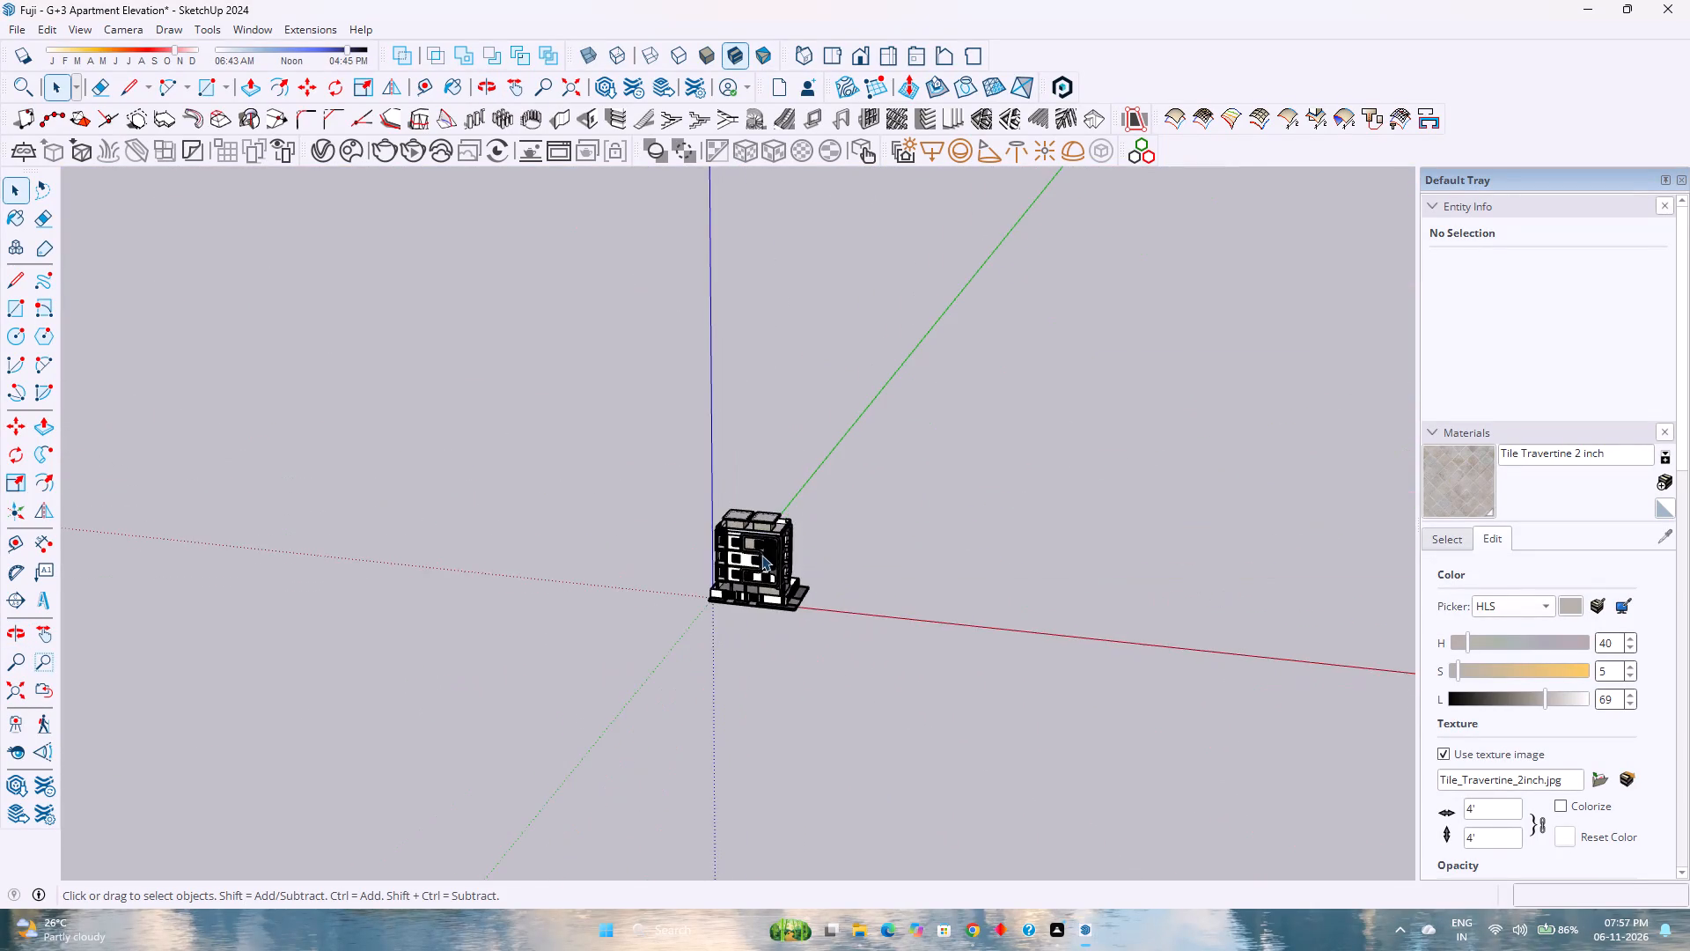
pyautogui.scroll(2, 761, 555)
pyautogui.scroll(-4, 761, 554)
pyautogui.scroll(3, 761, 554)
pyautogui.scroll(-3, 761, 554)
pyautogui.scroll(3, 761, 554)
pyautogui.scroll(-4, 761, 554)
pyautogui.scroll(3, 761, 554)
pyautogui.scroll(-1, 761, 554)
pyautogui.scroll(2, 761, 554)
pyautogui.scroll(-4, 761, 554)
pyautogui.scroll(3, 761, 554)
pyautogui.scroll(-1, 761, 554)
pyautogui.scroll(4, 761, 554)
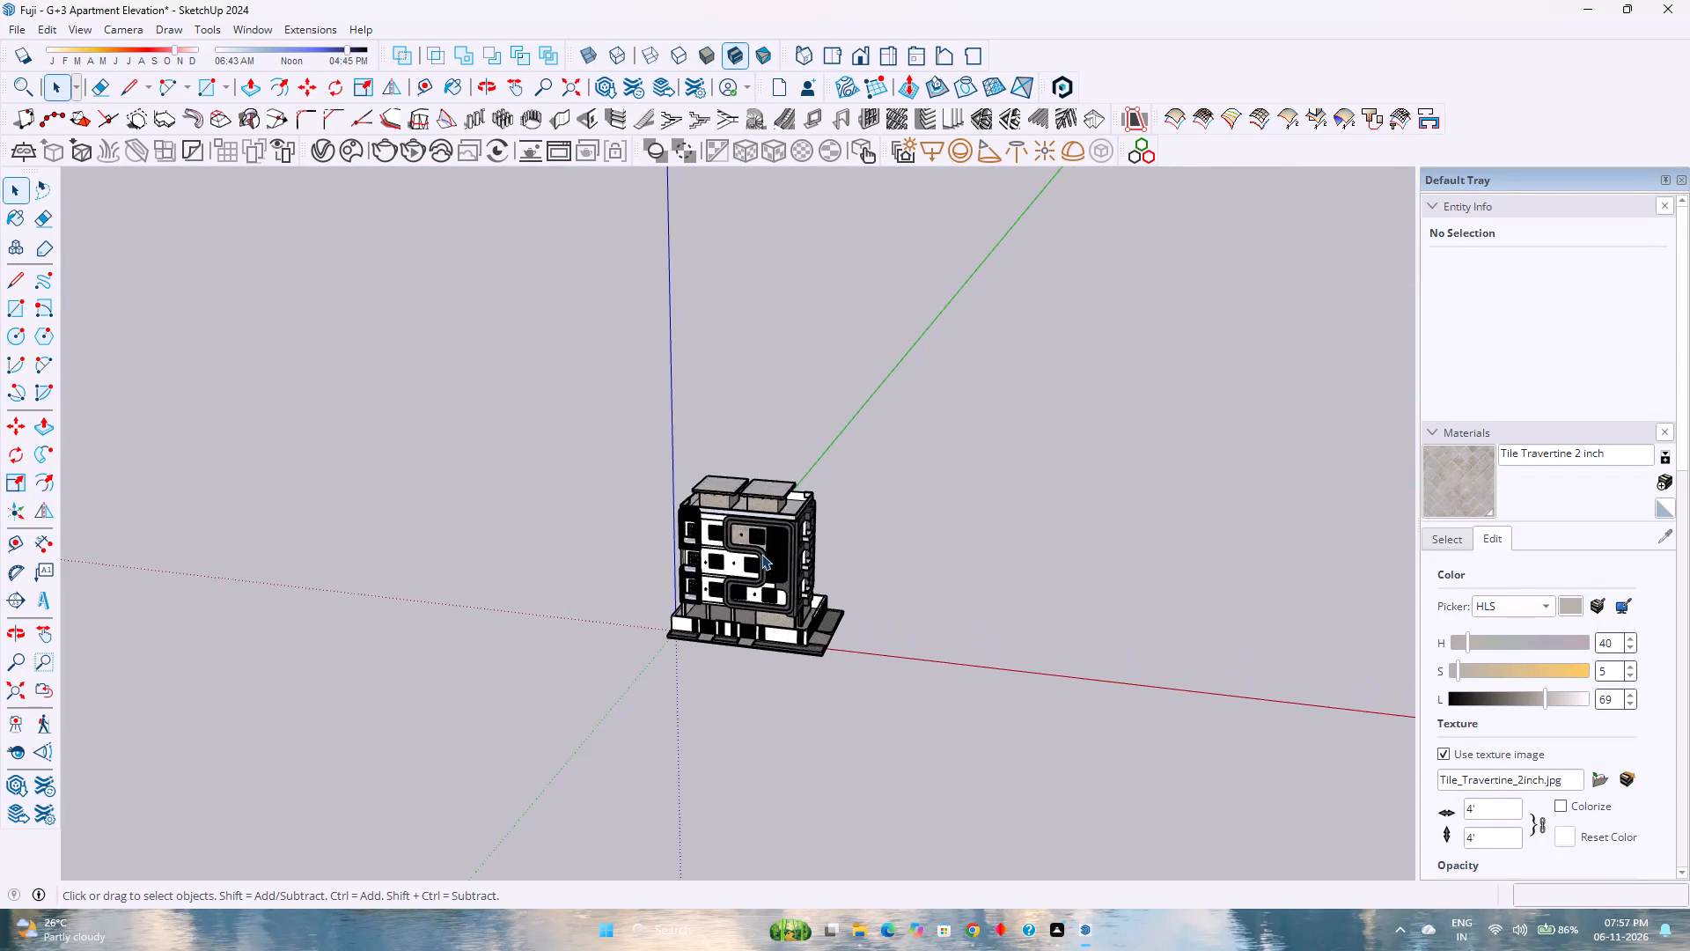
pyautogui.scroll(7, 761, 554)
pyautogui.scroll(-4, 761, 554)
pyautogui.scroll(3, 761, 554)
pyautogui.scroll(-3, 761, 554)
pyautogui.scroll(3, 761, 554)
pyautogui.scroll(-3, 761, 554)
pyautogui.scroll(3, 761, 554)
pyautogui.scroll(-4, 761, 554)
pyautogui.scroll(4, 761, 554)
pyautogui.scroll(-4, 761, 554)
pyautogui.scroll(4, 761, 554)
pyautogui.scroll(-2, 761, 554)
pyautogui.scroll(4, 761, 554)
pyautogui.scroll(-4, 761, 554)
pyautogui.scroll(3, 761, 554)
pyautogui.scroll(-3, 761, 554)
pyautogui.scroll(4, 761, 554)
pyautogui.scroll(-4, 761, 554)
pyautogui.scroll(4, 761, 554)
pyautogui.scroll(-4, 761, 554)
pyautogui.scroll(3, 761, 554)
pyautogui.scroll(-3, 761, 554)
pyautogui.scroll(3, 761, 554)
pyautogui.scroll(-3, 761, 554)
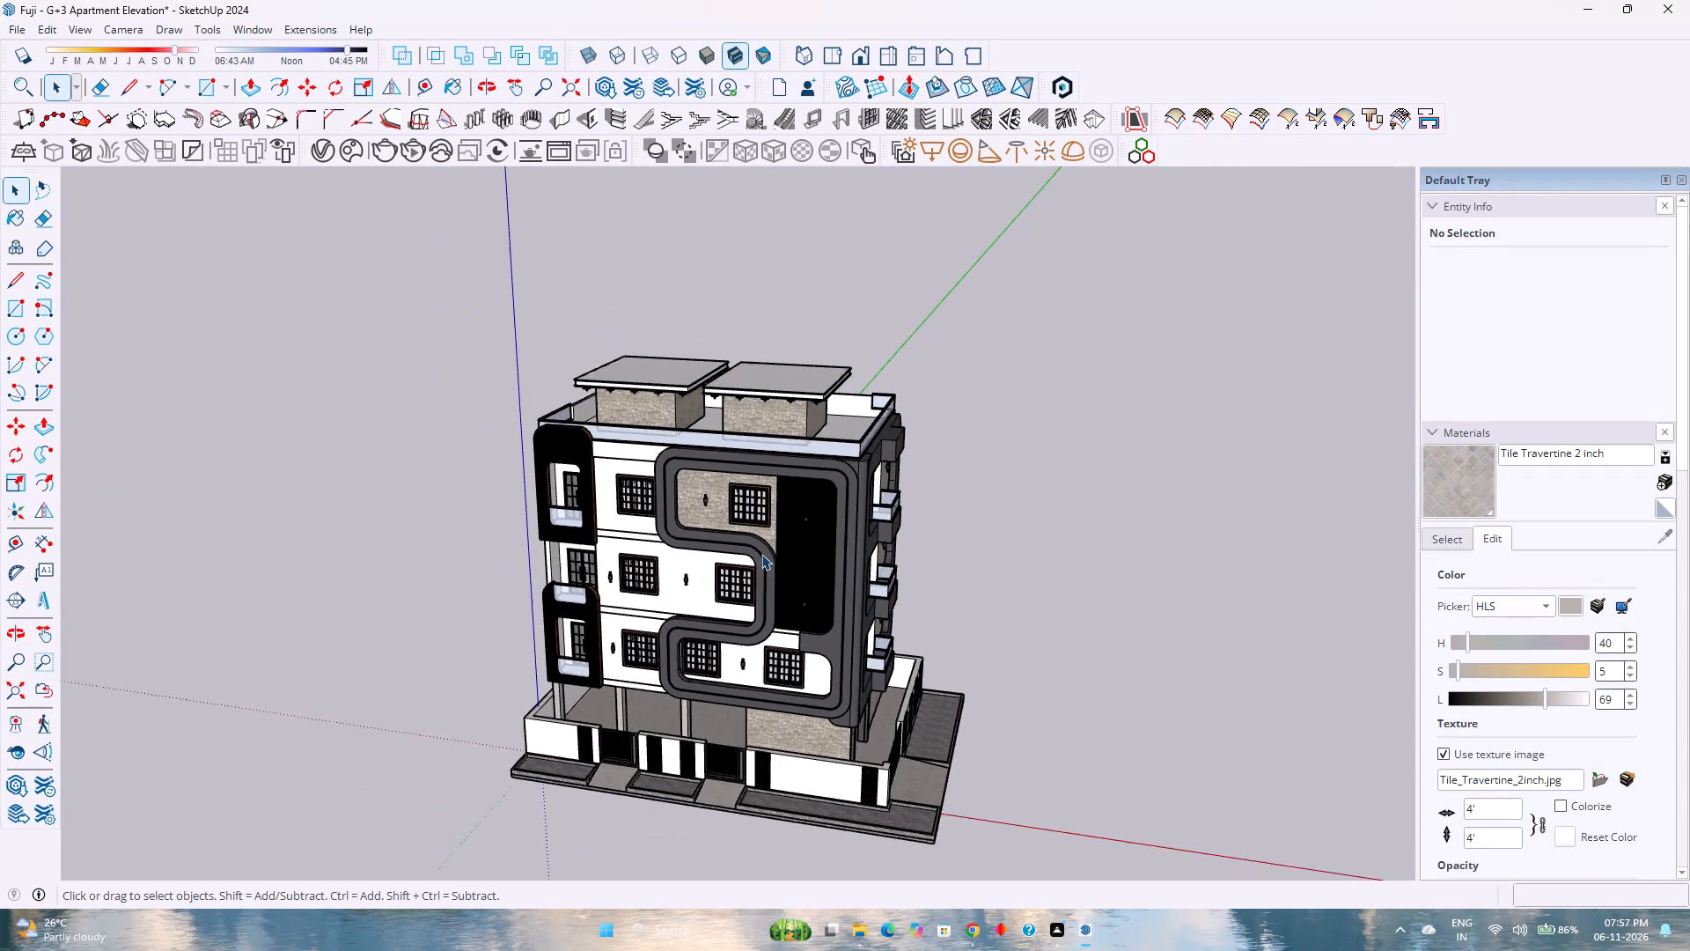
pyautogui.scroll(3, 761, 554)
pyautogui.scroll(-2, 761, 554)
pyautogui.scroll(2, 761, 554)
pyautogui.scroll(-3, 761, 554)
pyautogui.scroll(4, 761, 554)
pyautogui.scroll(-4, 761, 554)
pyautogui.scroll(4, 761, 554)
pyautogui.scroll(-4, 761, 554)
pyautogui.scroll(2, 761, 554)
pyautogui.scroll(-3, 761, 554)
pyautogui.scroll(3, 761, 554)
pyautogui.scroll(-2, 761, 554)
pyautogui.scroll(4, 761, 554)
pyautogui.scroll(-2, 761, 554)
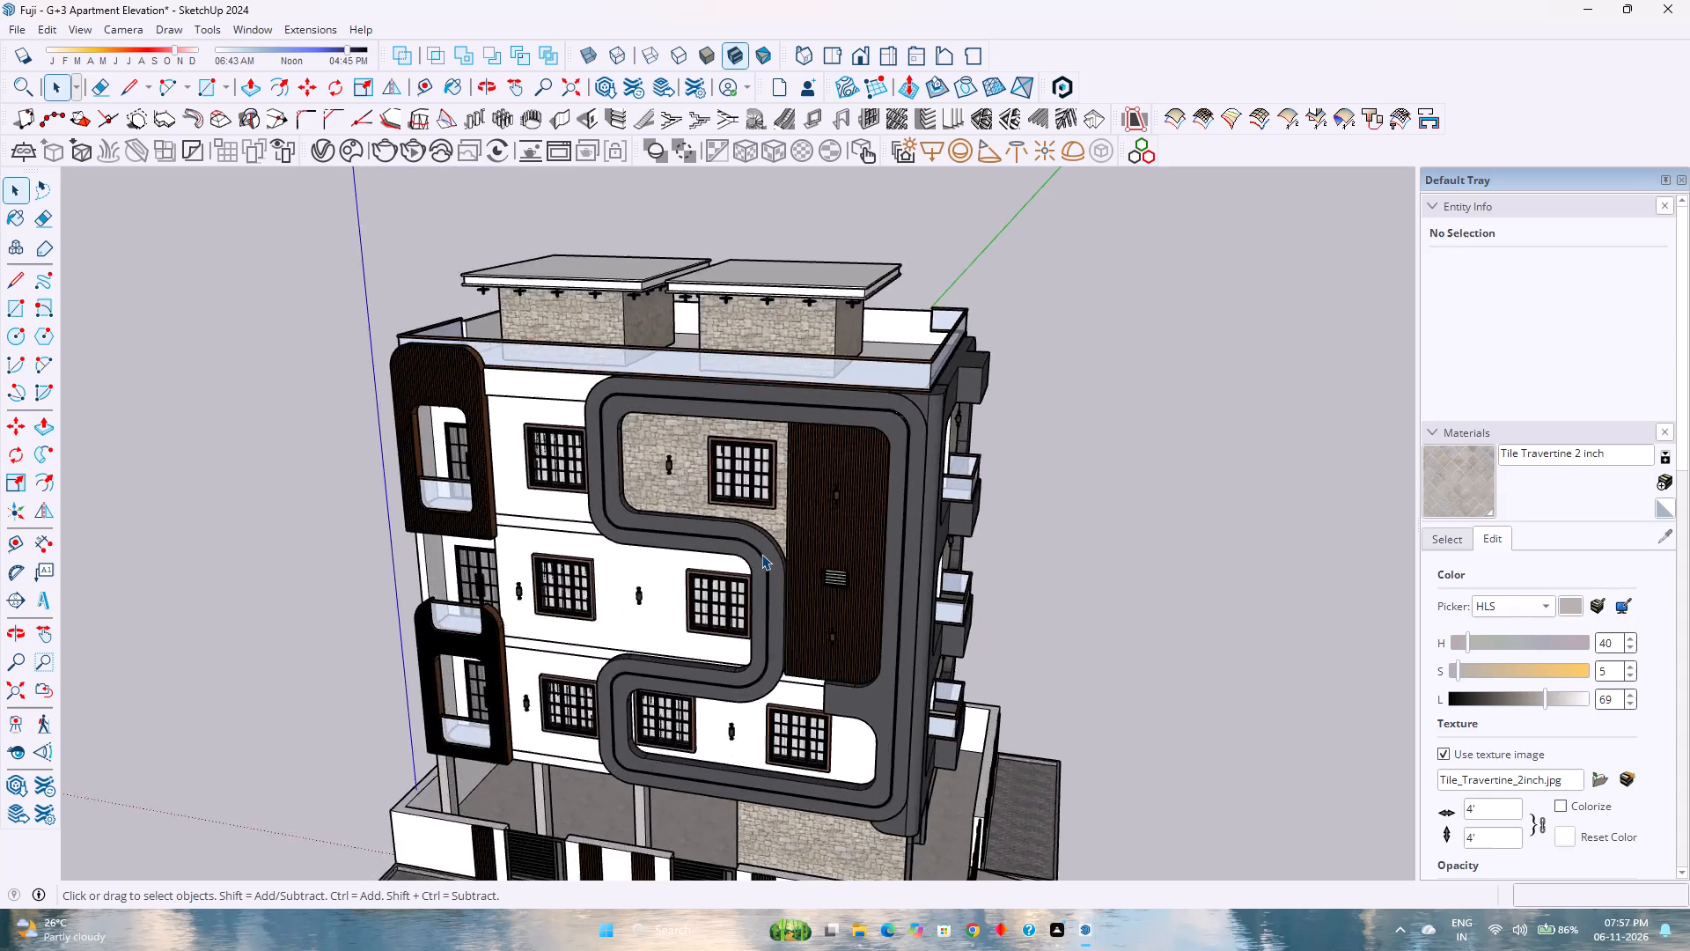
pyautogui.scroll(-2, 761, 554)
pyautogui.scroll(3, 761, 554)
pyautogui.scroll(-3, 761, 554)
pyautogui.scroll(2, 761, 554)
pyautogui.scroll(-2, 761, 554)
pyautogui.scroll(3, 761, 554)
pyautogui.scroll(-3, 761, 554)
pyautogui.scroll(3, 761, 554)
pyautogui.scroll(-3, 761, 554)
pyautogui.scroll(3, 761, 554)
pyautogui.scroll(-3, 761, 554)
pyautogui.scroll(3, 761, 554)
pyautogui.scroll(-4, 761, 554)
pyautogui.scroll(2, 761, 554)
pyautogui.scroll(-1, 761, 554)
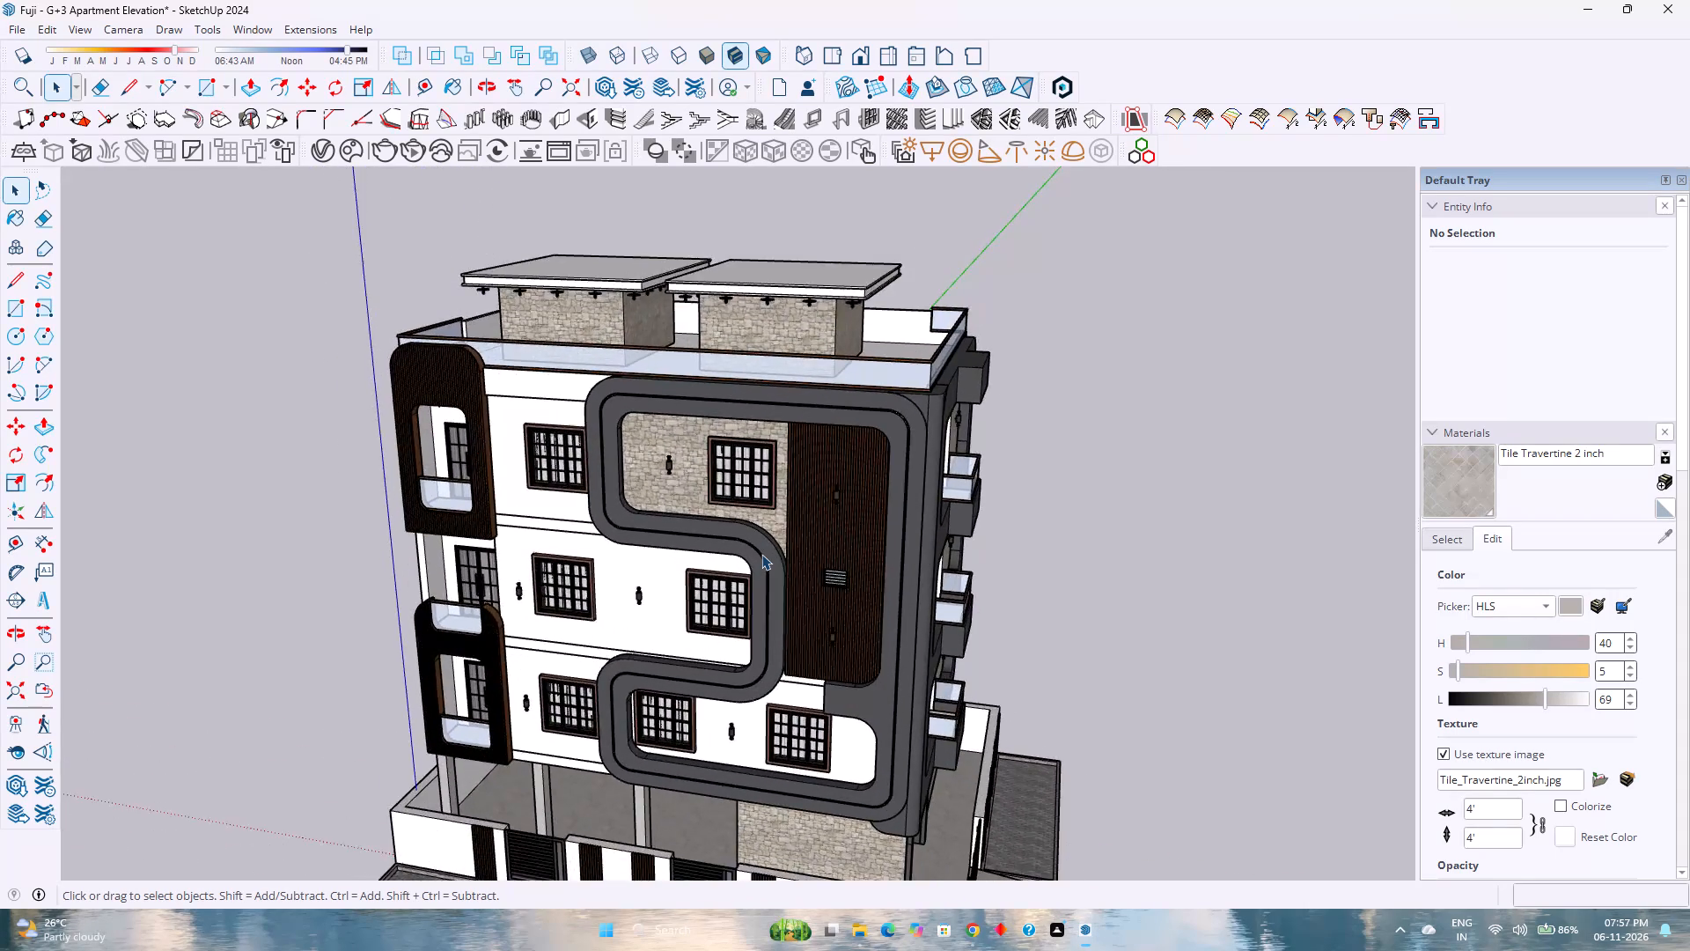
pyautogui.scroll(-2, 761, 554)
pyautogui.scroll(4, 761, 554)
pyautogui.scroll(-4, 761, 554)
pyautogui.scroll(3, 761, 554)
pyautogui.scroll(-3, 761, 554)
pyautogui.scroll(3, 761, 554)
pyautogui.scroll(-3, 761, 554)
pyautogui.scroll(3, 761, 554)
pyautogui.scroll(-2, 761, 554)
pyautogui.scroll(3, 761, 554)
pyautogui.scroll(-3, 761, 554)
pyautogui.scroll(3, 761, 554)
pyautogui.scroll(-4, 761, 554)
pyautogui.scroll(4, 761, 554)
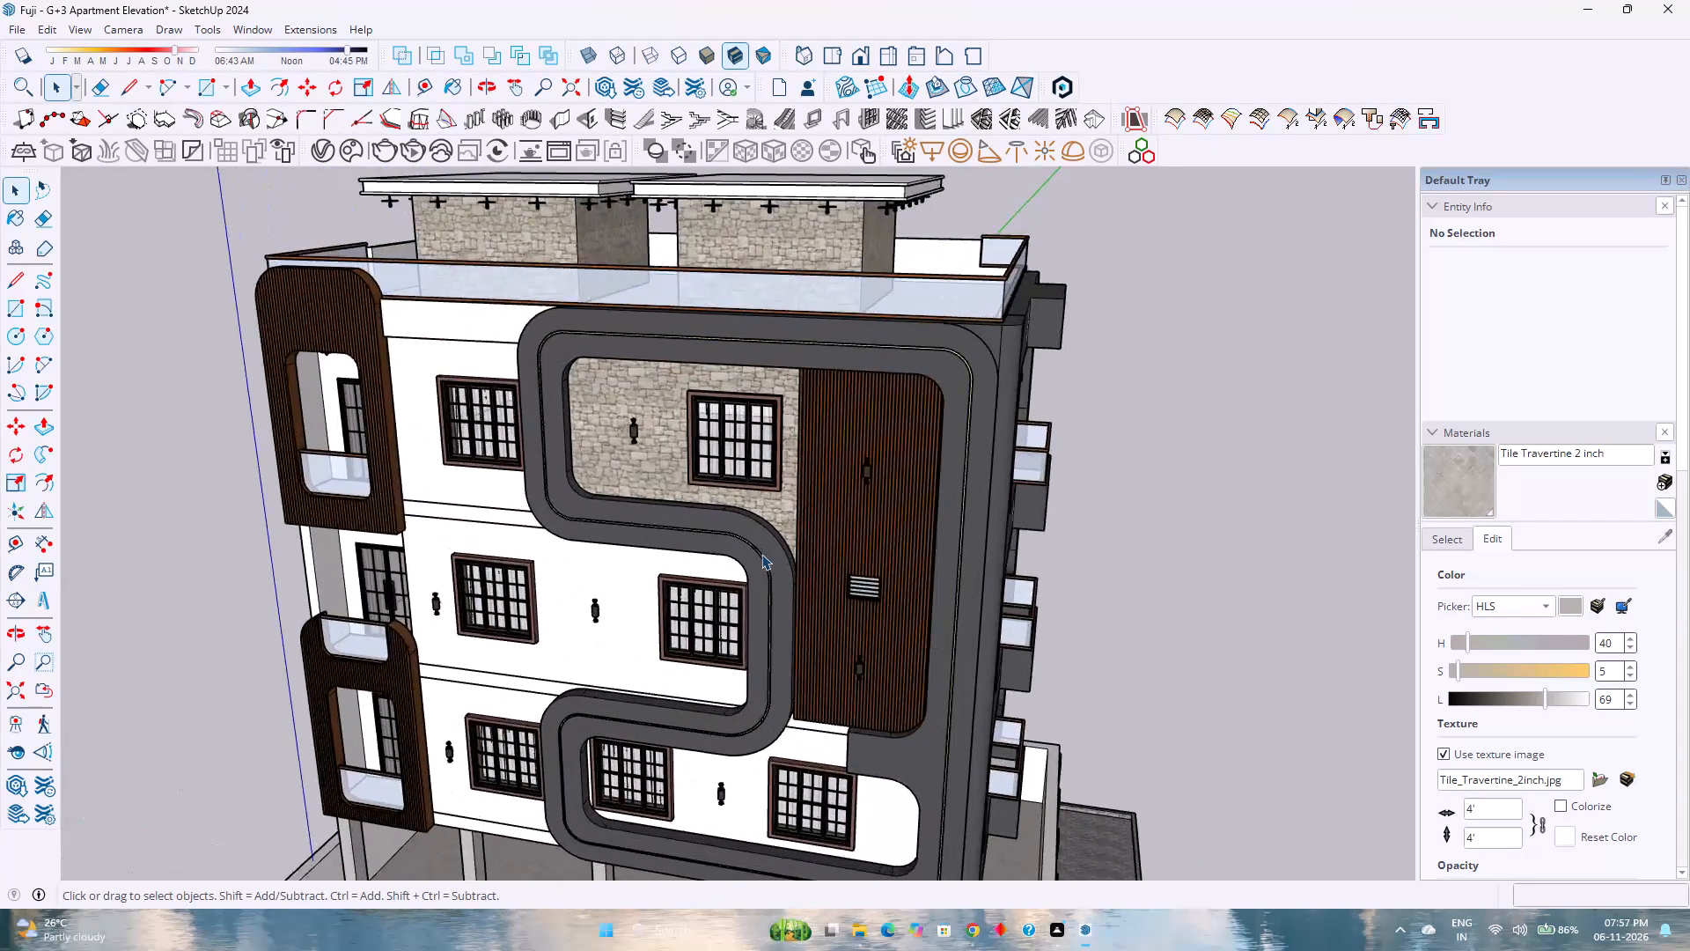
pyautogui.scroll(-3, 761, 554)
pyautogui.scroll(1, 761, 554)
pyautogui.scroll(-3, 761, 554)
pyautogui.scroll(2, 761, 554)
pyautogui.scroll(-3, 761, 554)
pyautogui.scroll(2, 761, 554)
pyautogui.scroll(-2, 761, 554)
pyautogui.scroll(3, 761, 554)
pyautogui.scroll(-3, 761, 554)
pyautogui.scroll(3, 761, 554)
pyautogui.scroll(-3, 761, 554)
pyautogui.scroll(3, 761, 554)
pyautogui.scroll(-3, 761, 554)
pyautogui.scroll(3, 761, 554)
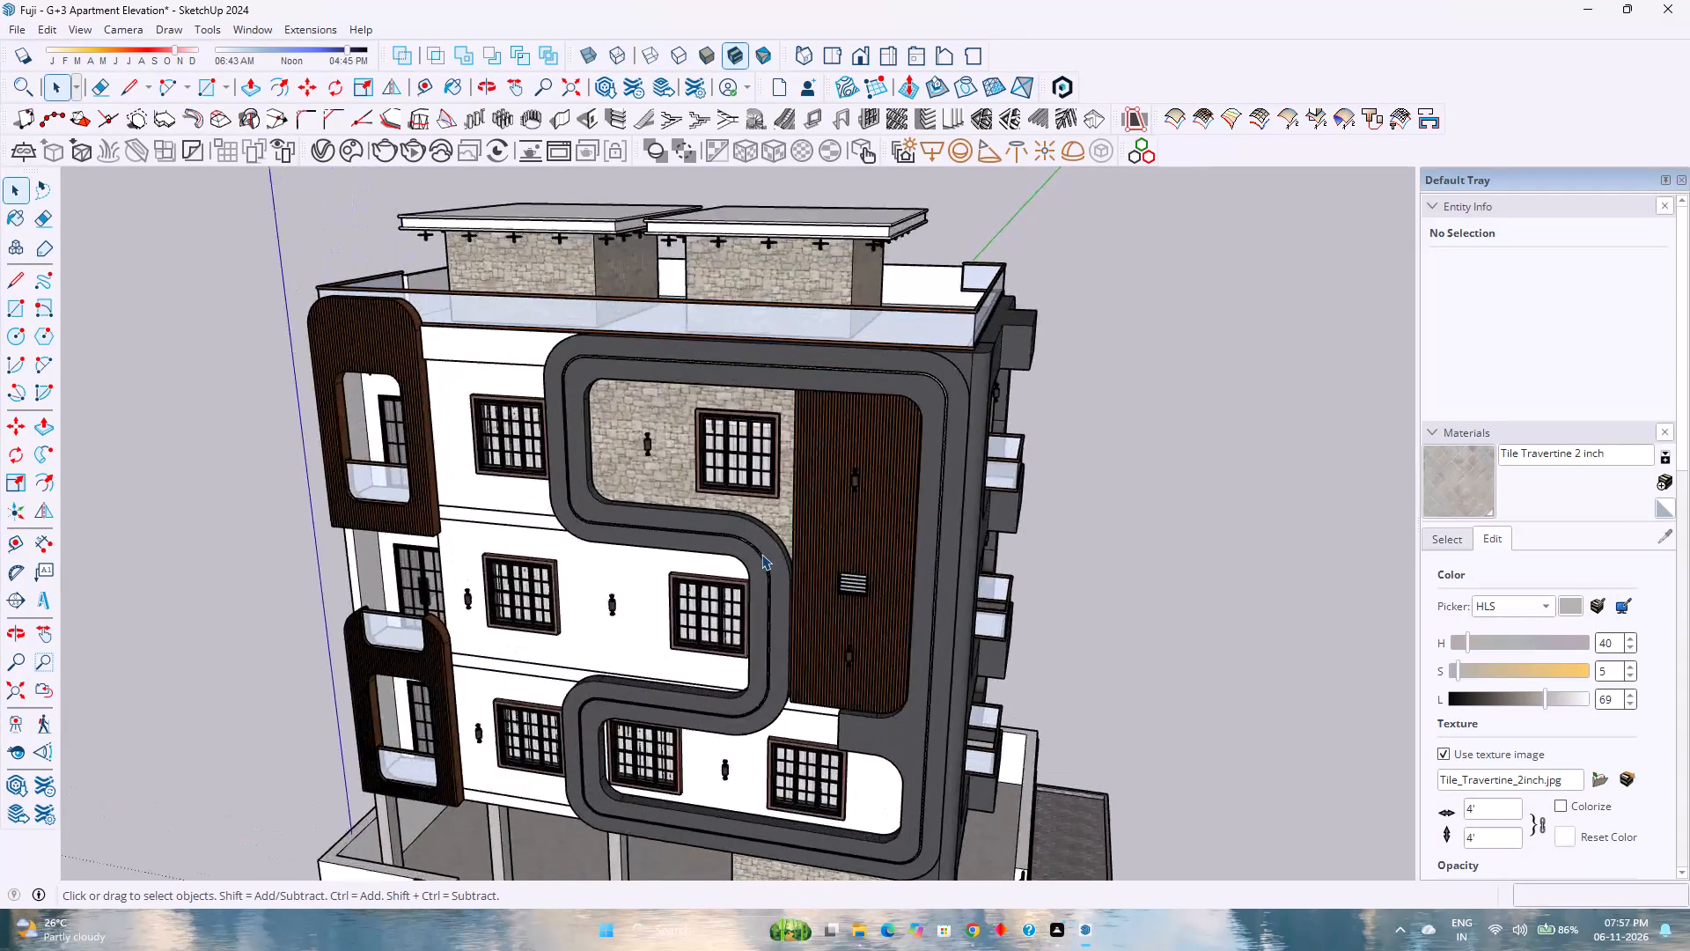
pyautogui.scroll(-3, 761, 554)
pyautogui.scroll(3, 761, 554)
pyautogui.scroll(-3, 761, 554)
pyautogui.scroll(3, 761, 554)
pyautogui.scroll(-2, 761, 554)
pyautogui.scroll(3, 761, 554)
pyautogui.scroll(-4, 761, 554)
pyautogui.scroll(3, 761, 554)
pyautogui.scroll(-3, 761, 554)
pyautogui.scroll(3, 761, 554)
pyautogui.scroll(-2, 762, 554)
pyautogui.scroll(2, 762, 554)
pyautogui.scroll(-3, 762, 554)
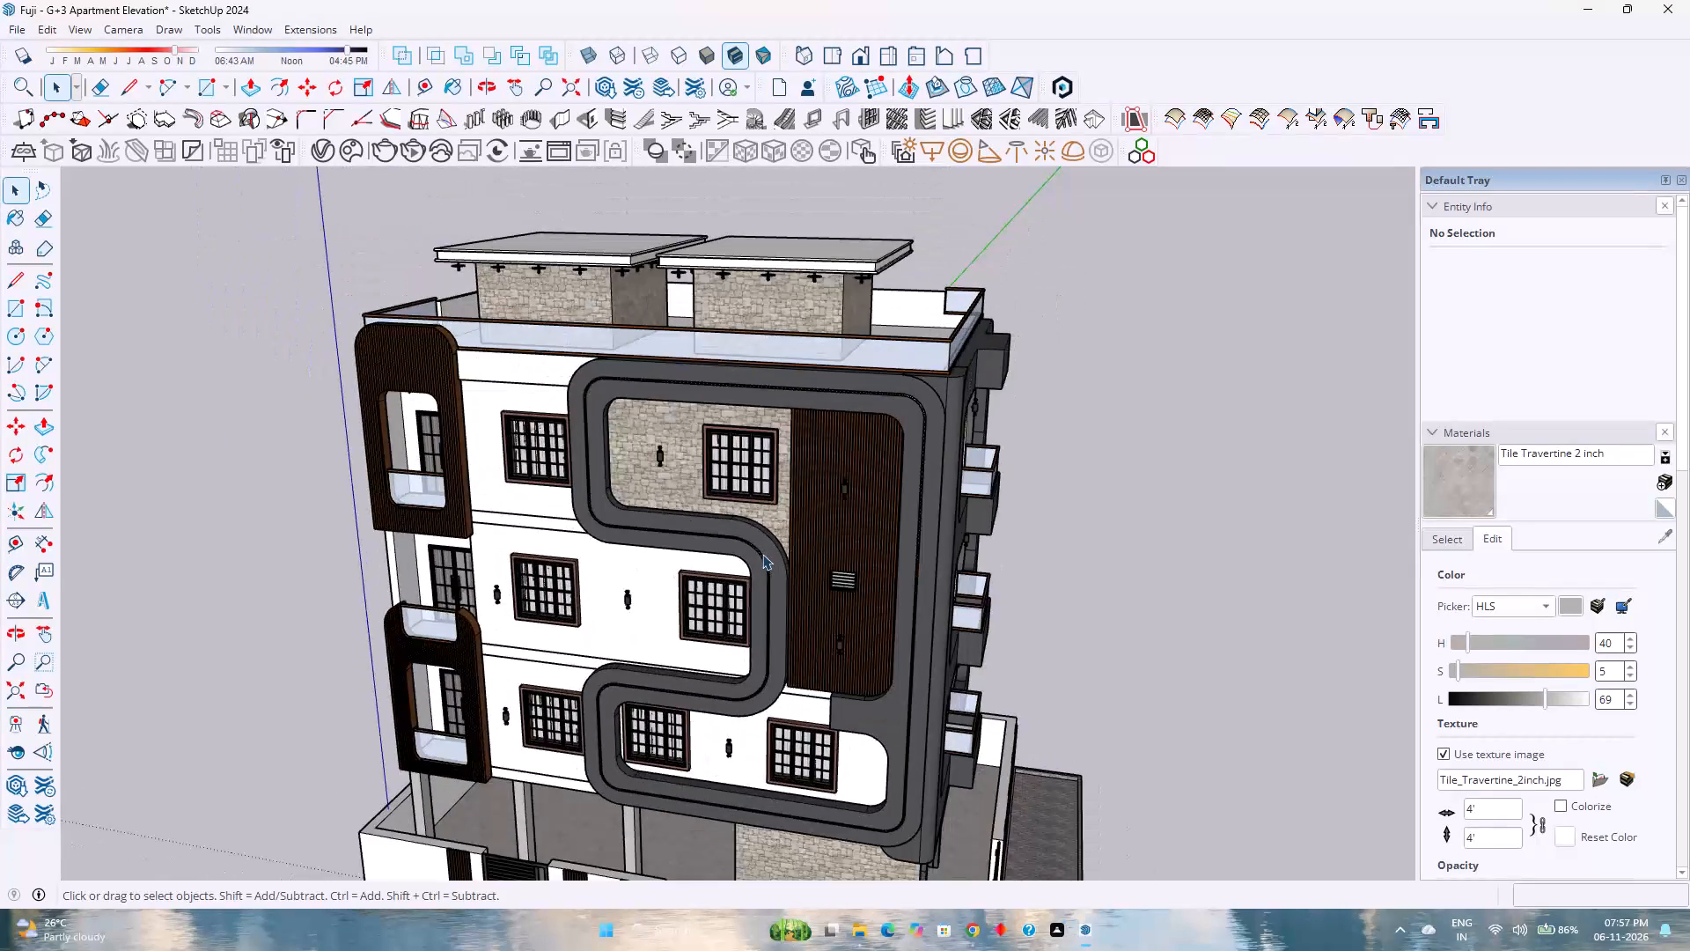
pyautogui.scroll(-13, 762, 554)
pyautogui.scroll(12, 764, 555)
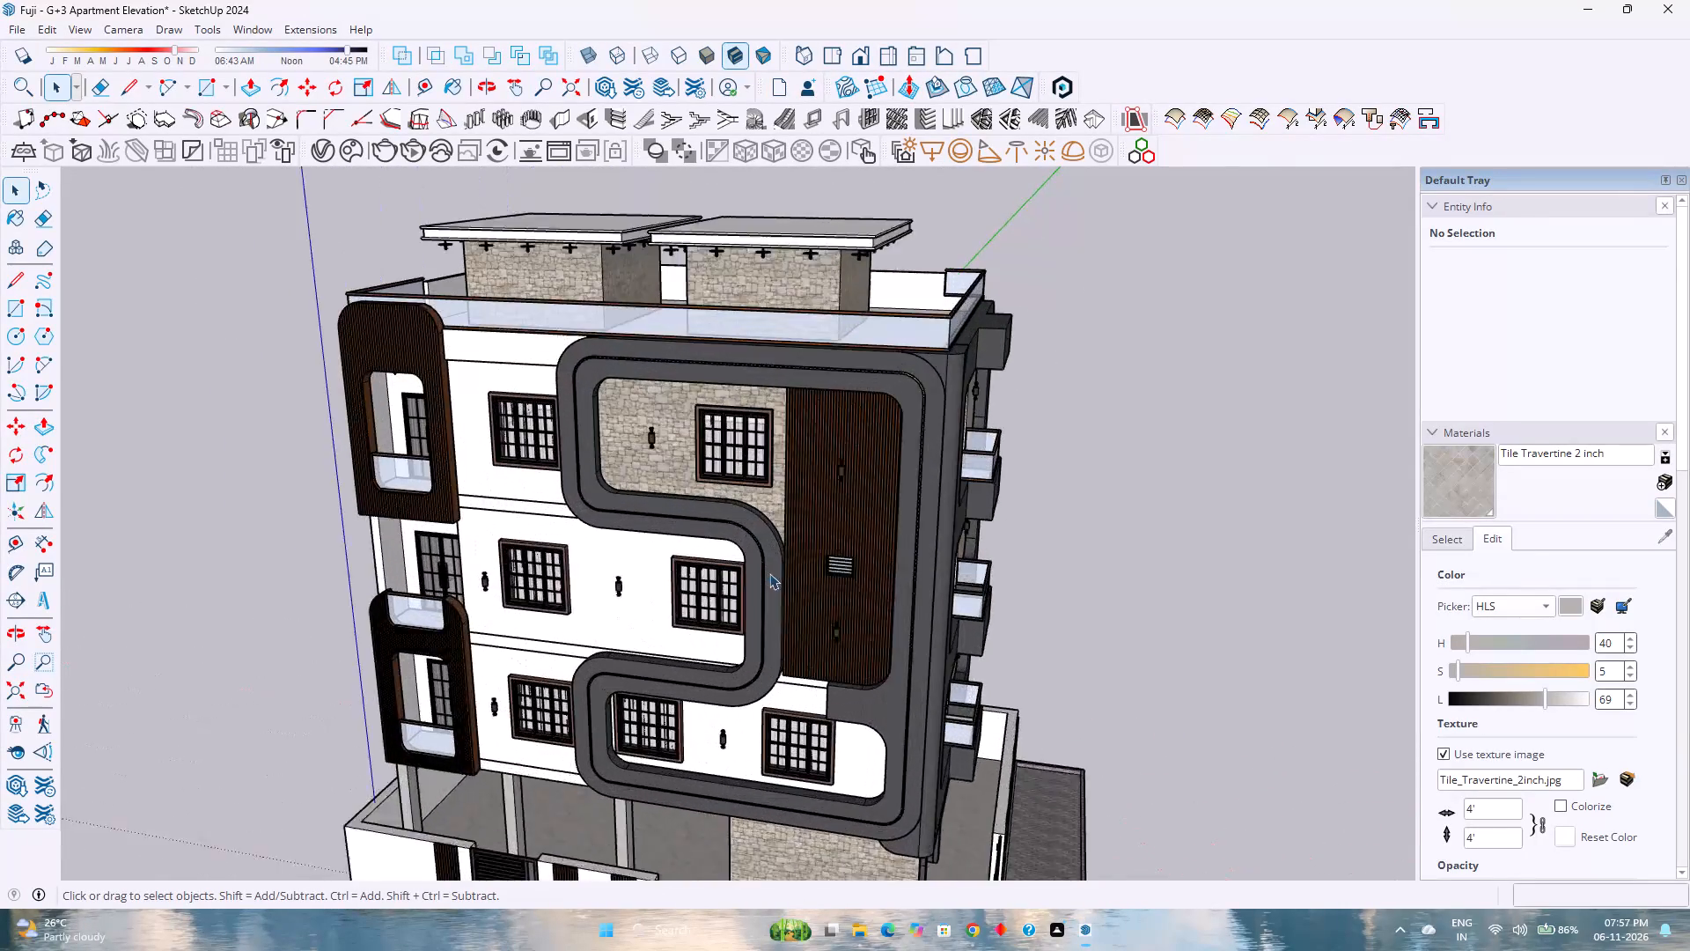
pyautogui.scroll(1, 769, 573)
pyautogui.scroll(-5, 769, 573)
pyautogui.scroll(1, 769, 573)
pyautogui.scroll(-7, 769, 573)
# Examine the whole building from near ground level, covering the front facade, side balconies, boundary wall and roof slabs.
pyautogui.middleClick(921, 682)
pyautogui.middleClick(920, 682)
pyautogui.moveTo(873, 658); pyautogui.dragTo(800, 603, button='middle')
pyautogui.middleClick(800, 603)
pyautogui.middleClick(796, 600)
pyautogui.scroll(-3, 791, 590)
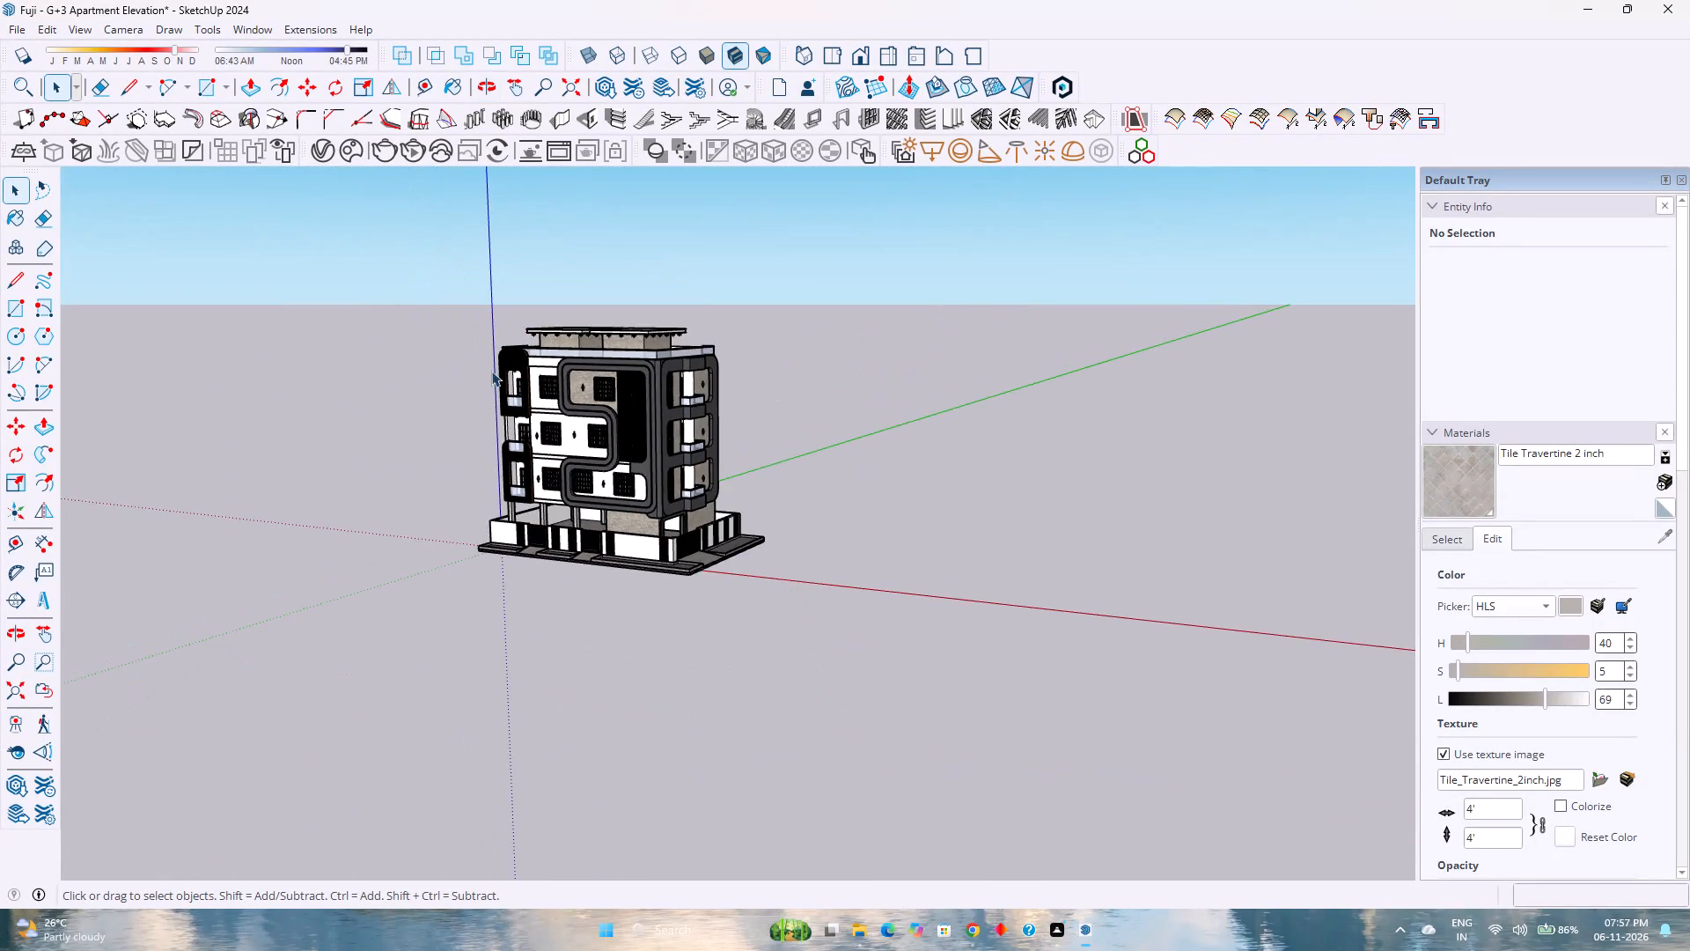
pyautogui.scroll(9, 479, 356)
pyautogui.scroll(-1, 540, 472)
pyautogui.moveTo(528, 534); pyautogui.dragTo(536, 484, button='middle')
pyautogui.moveTo(542, 468); pyautogui.dragTo(546, 460, button='middle')
pyautogui.scroll(-5, 549, 453)
pyautogui.middleClick(546, 576)
pyautogui.moveTo(546, 570); pyautogui.dragTo(560, 529, button='middle')
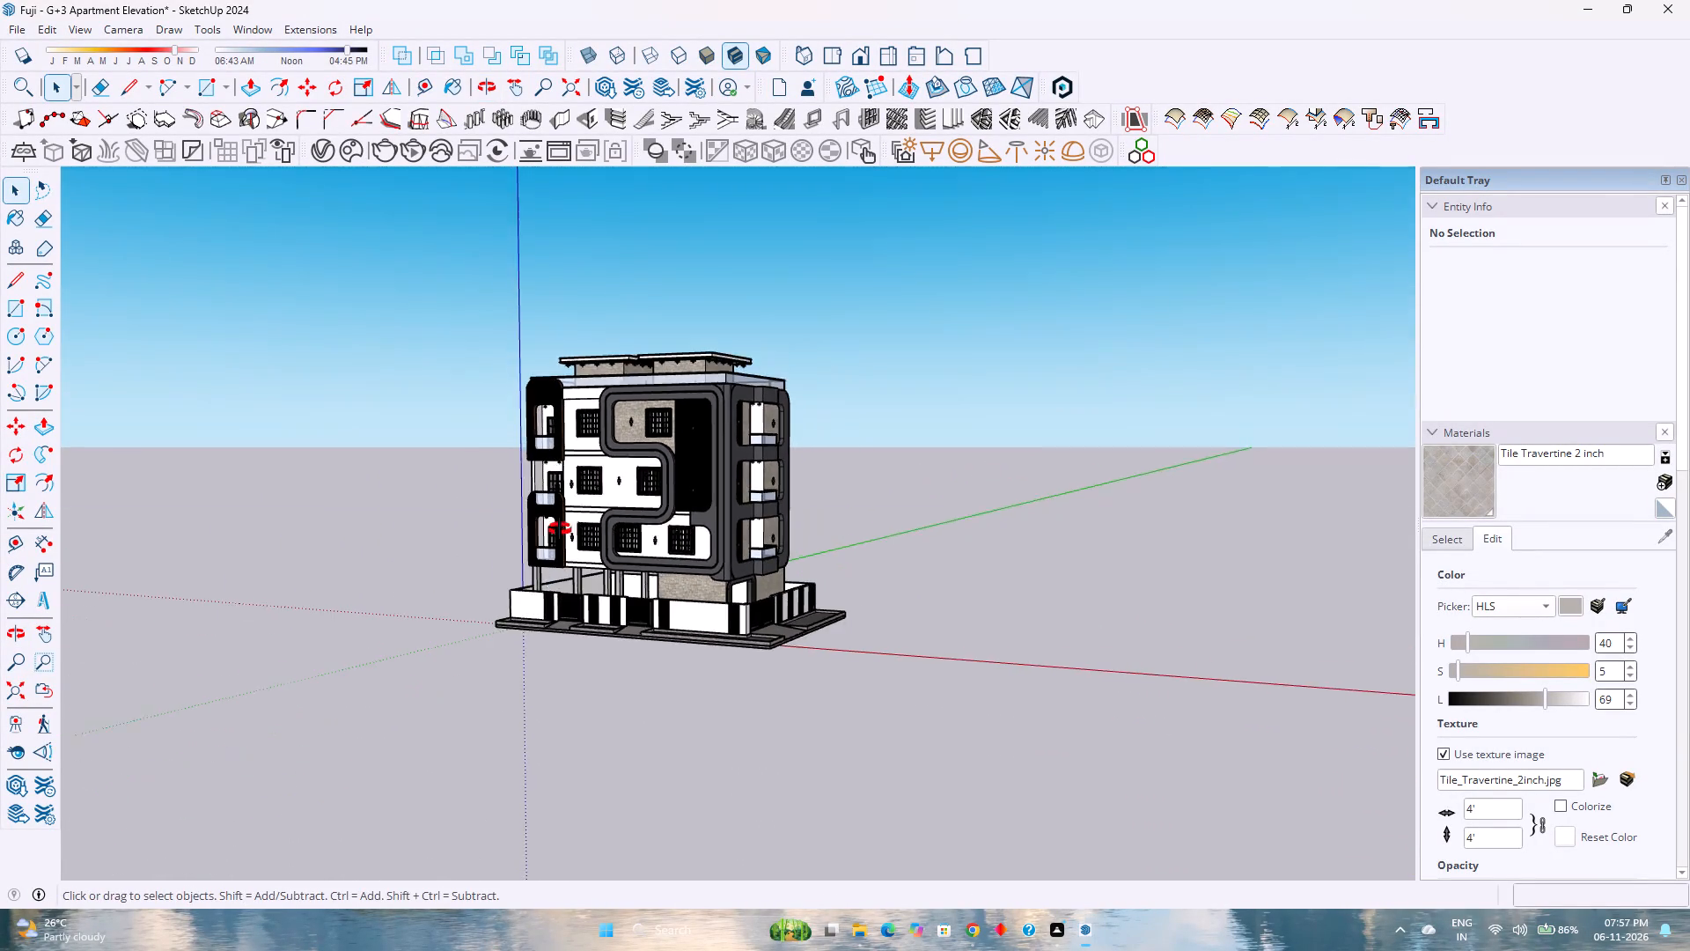
pyautogui.moveTo(560, 529); pyautogui.dragTo(623, 443, button='middle')
pyautogui.middleClick(627, 440)
pyautogui.scroll(-2, 694, 438)
pyautogui.moveTo(549, 492); pyautogui.dragTo(736, 481, button='middle')
pyautogui.moveTo(801, 477); pyautogui.dragTo(844, 613, button='middle')
pyautogui.moveTo(422, 547); pyautogui.dragTo(415, 523, button='middle')
pyautogui.middleClick(415, 517)
pyautogui.scroll(1, 453, 498)
pyautogui.scroll(-3, 546, 474)
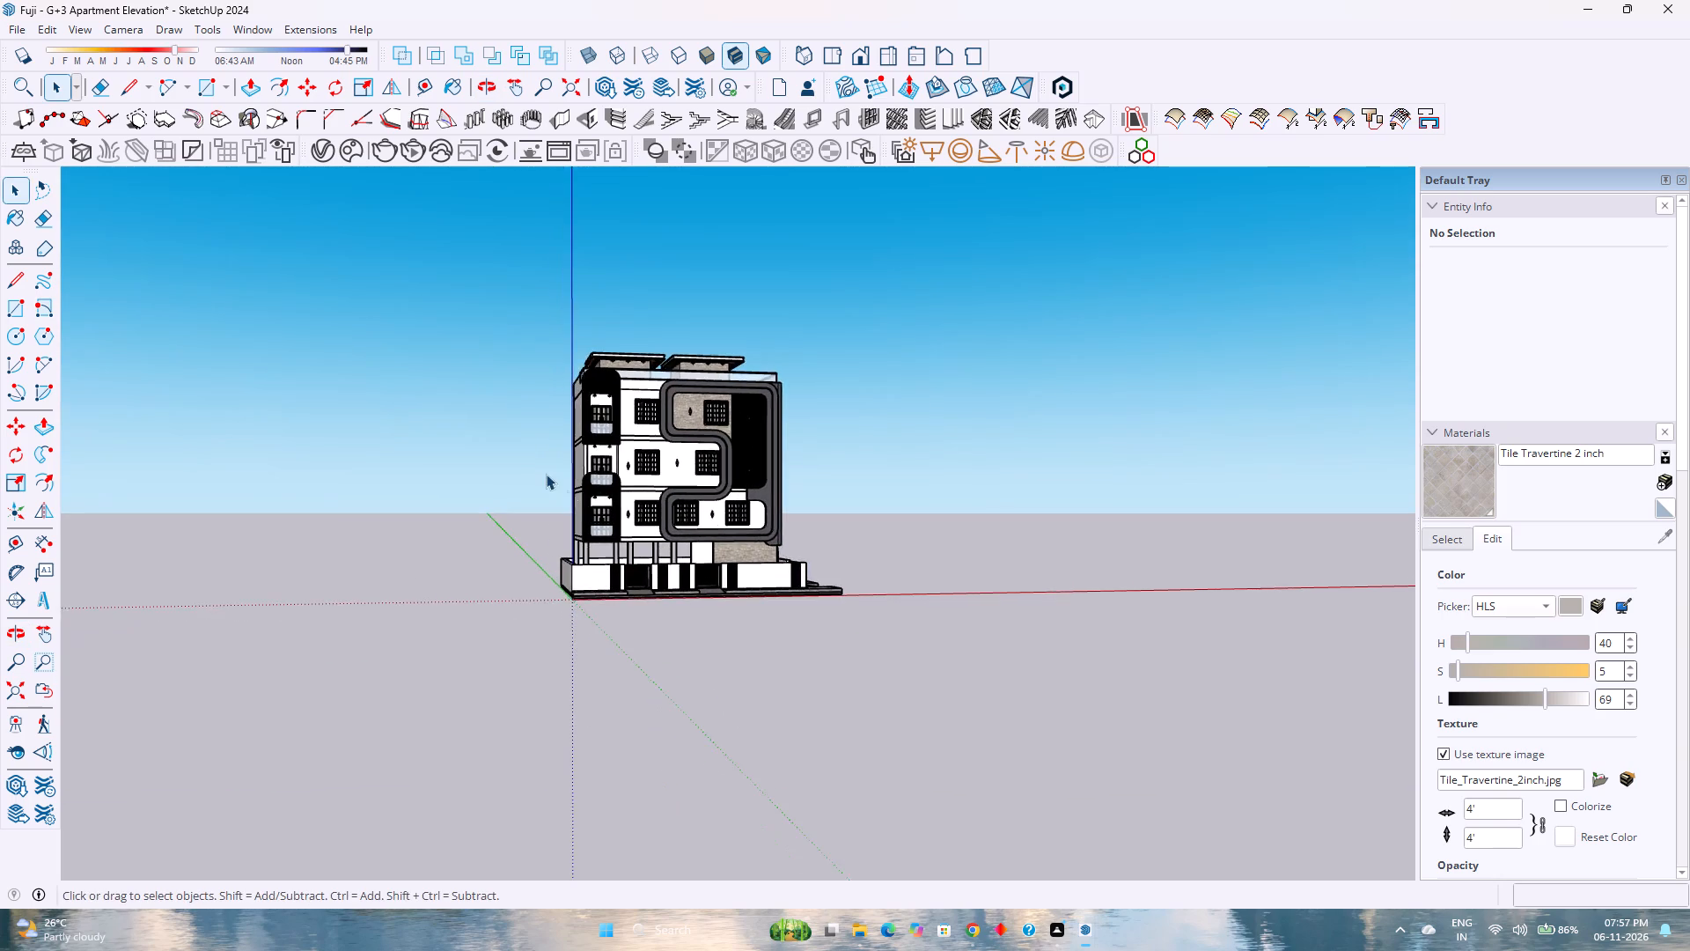
# Examine the overall massing from the side-balcony corner, the raised front and below ground level, including the base underside.
pyautogui.moveTo(760, 549); pyautogui.dragTo(199, 506, button='middle')
pyautogui.middleClick(197, 505)
pyautogui.middleClick(192, 500)
pyautogui.scroll(3, 620, 474)
pyautogui.scroll(-4, 620, 474)
pyautogui.scroll(3, 620, 474)
pyautogui.scroll(-3, 620, 474)
pyautogui.scroll(3, 620, 474)
pyautogui.scroll(-4, 620, 472)
pyautogui.scroll(1, 620, 472)
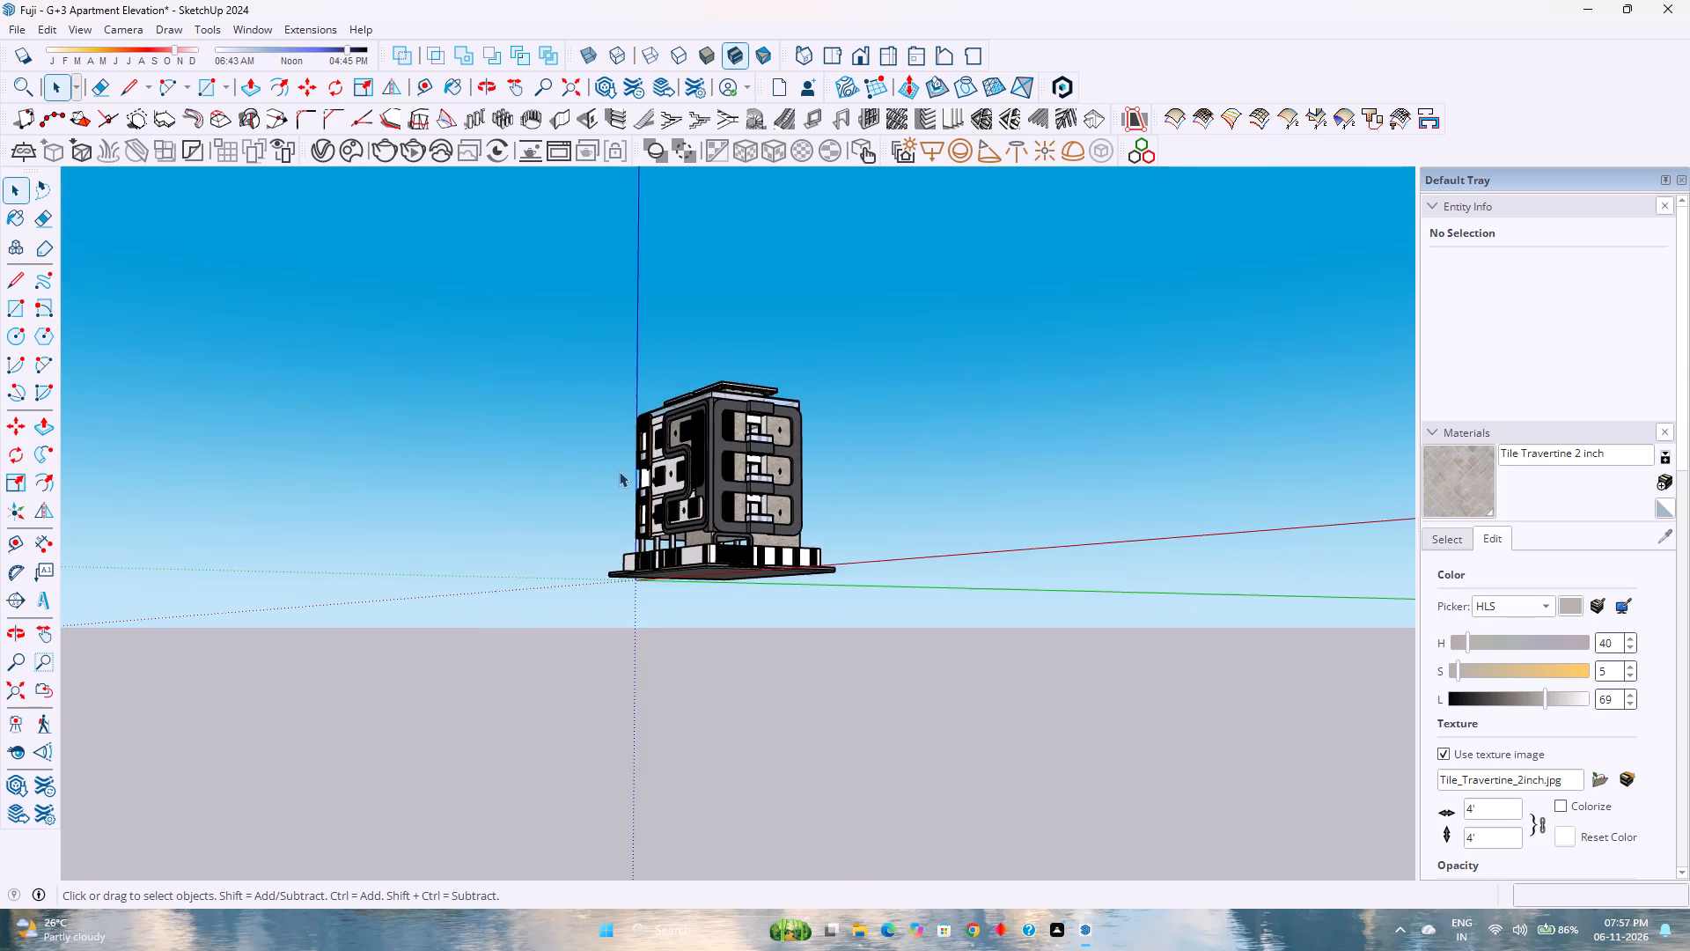
pyautogui.scroll(-6, 618, 470)
pyautogui.moveTo(618, 471); pyautogui.dragTo(1102, 638, button='middle')
pyautogui.middleClick(1099, 638)
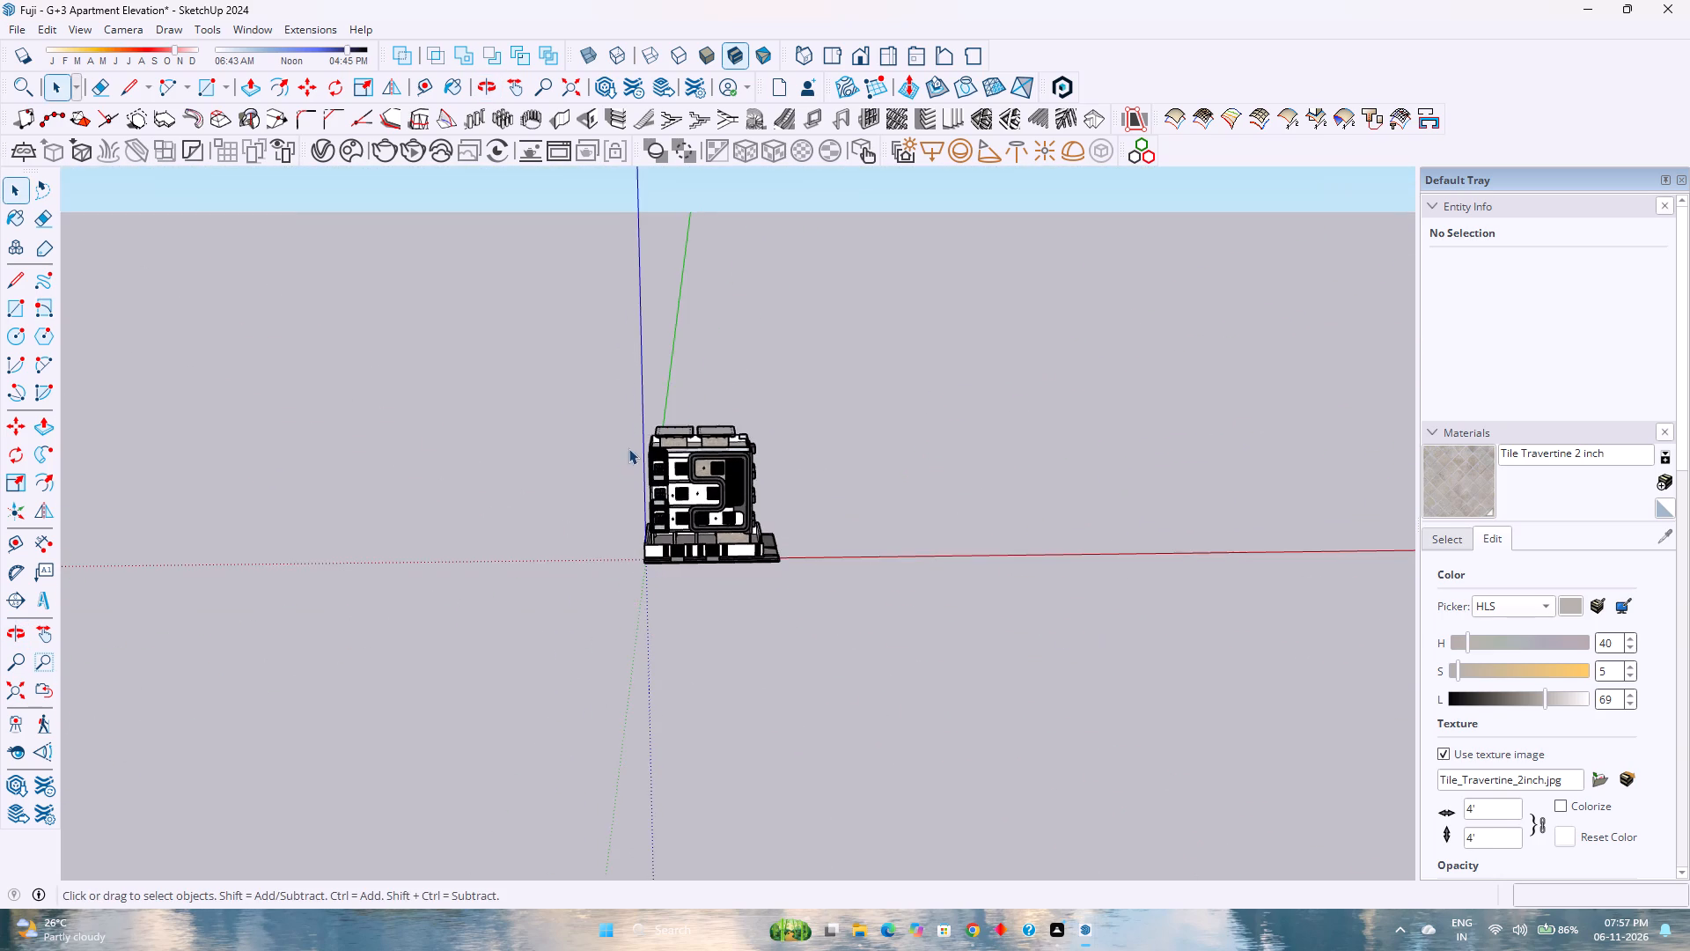
pyautogui.scroll(4, 626, 439)
pyautogui.moveTo(1120, 682); pyautogui.dragTo(706, 446, button='middle')
pyautogui.scroll(5, 715, 531)
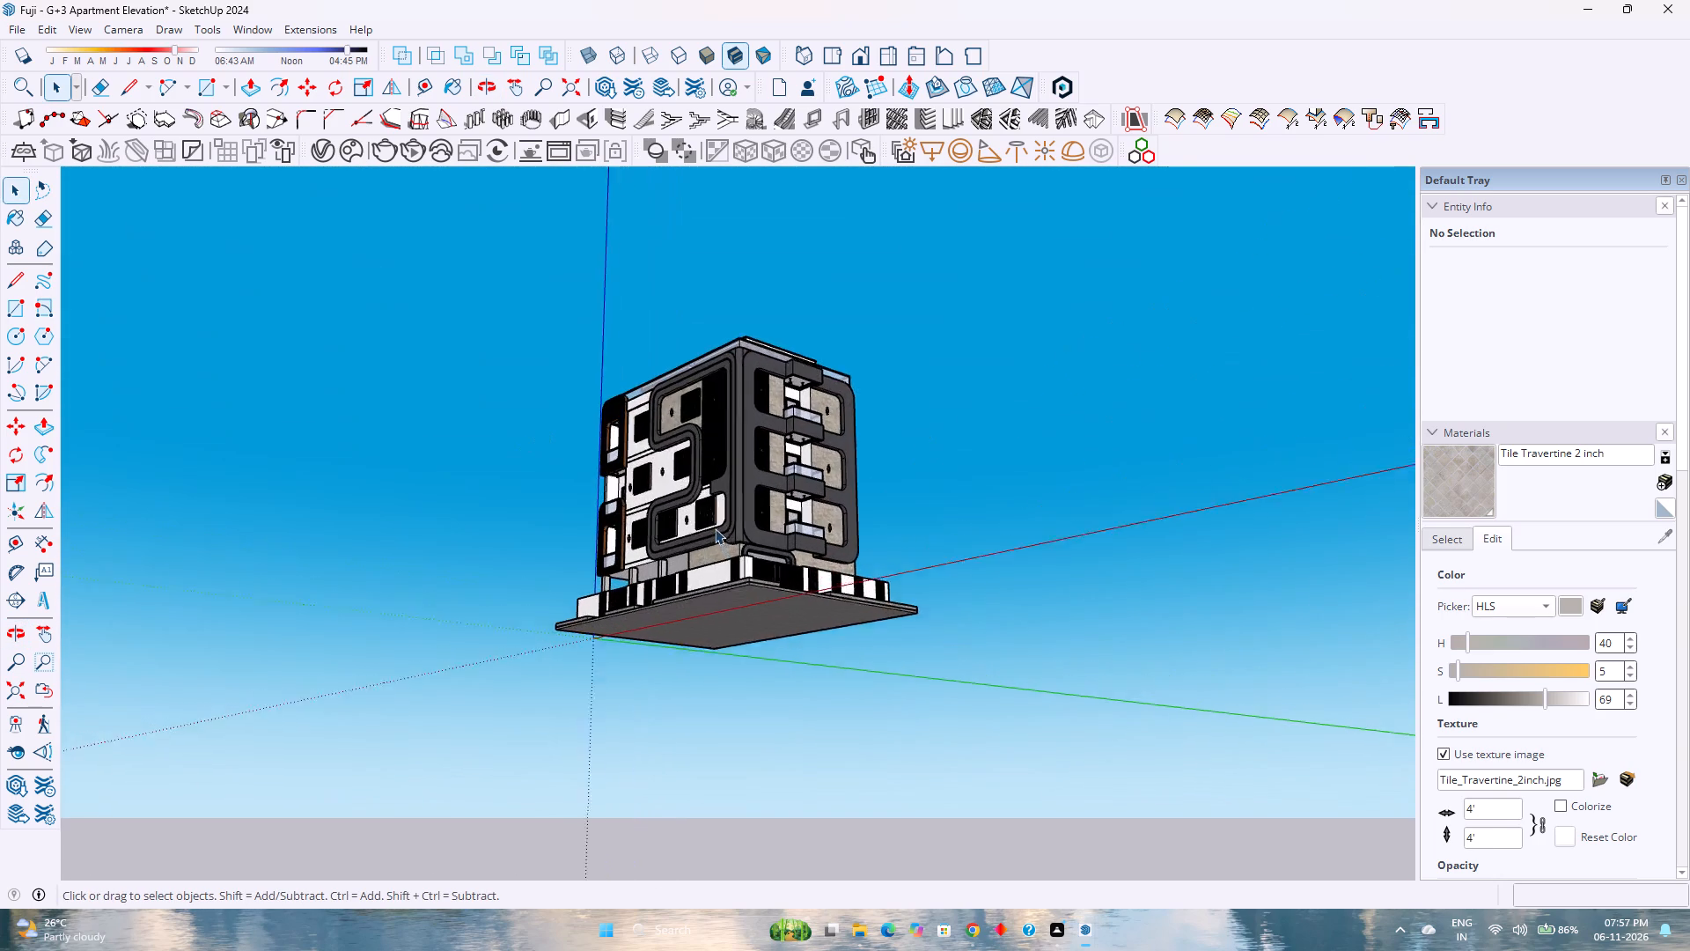
# Examine the building's corner from near ground level, covering the curved grey frame, side balconies and striped boundary wall.
pyautogui.scroll(8, 715, 528)
pyautogui.middleClick(724, 488)
pyautogui.moveTo(733, 505); pyautogui.dragTo(752, 601, button='middle')
pyautogui.middleClick(752, 608)
pyautogui.scroll(-5, 751, 615)
pyautogui.scroll(1, 747, 617)
pyautogui.scroll(-2, 725, 583)
pyautogui.scroll(4, 715, 566)
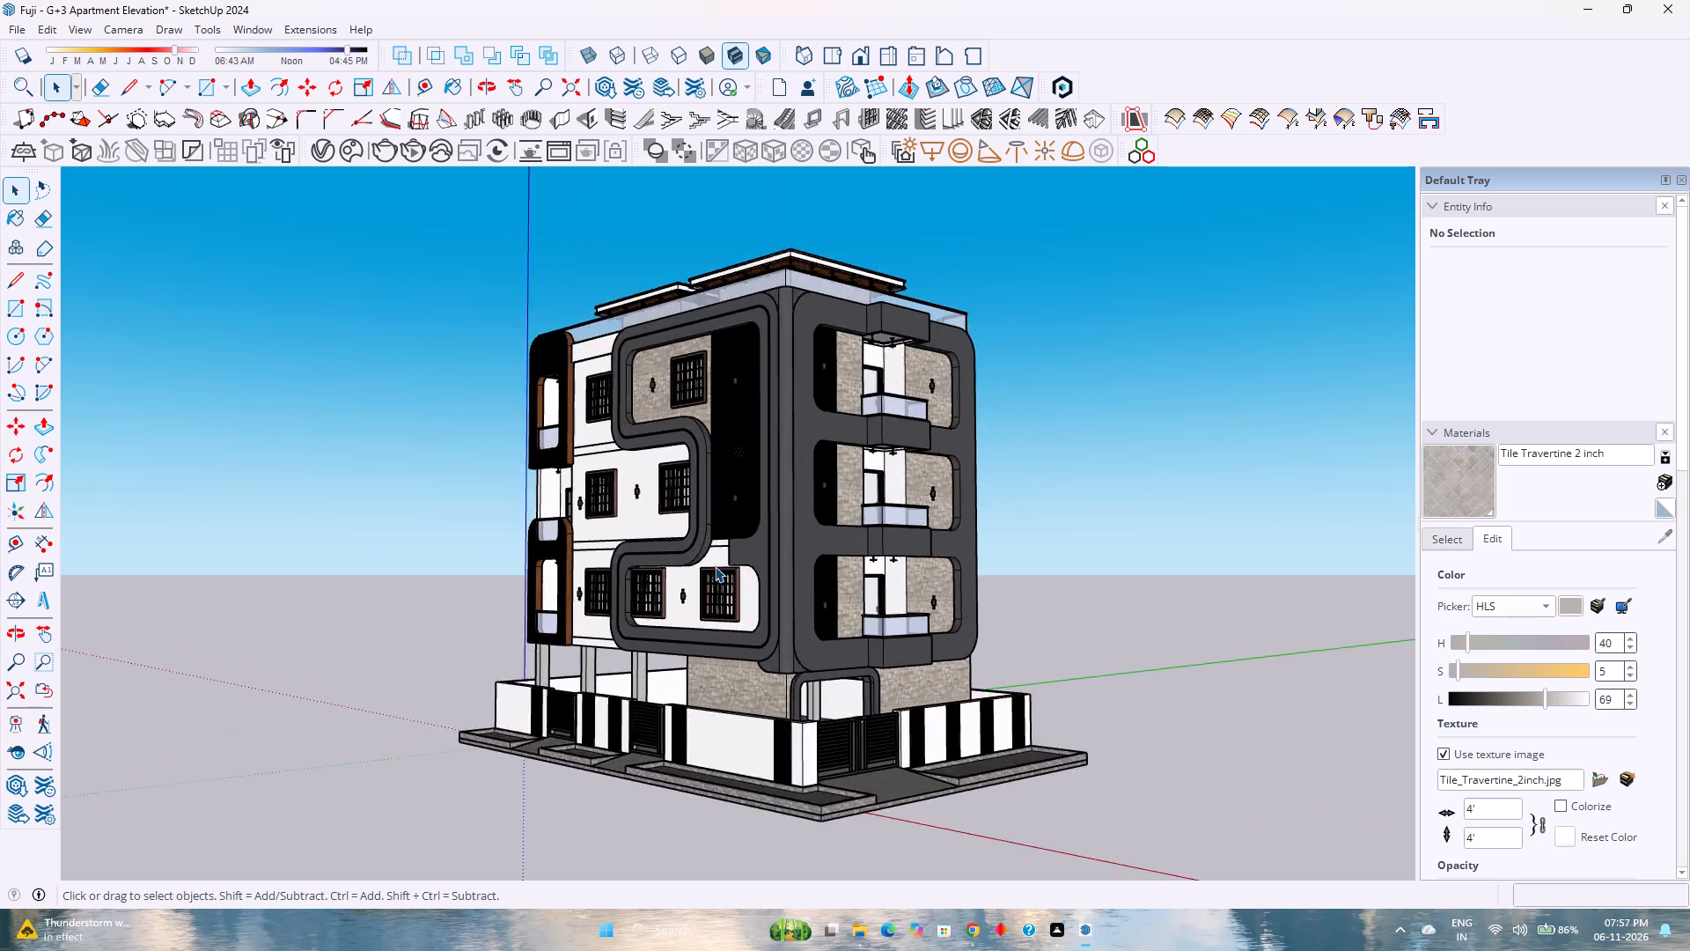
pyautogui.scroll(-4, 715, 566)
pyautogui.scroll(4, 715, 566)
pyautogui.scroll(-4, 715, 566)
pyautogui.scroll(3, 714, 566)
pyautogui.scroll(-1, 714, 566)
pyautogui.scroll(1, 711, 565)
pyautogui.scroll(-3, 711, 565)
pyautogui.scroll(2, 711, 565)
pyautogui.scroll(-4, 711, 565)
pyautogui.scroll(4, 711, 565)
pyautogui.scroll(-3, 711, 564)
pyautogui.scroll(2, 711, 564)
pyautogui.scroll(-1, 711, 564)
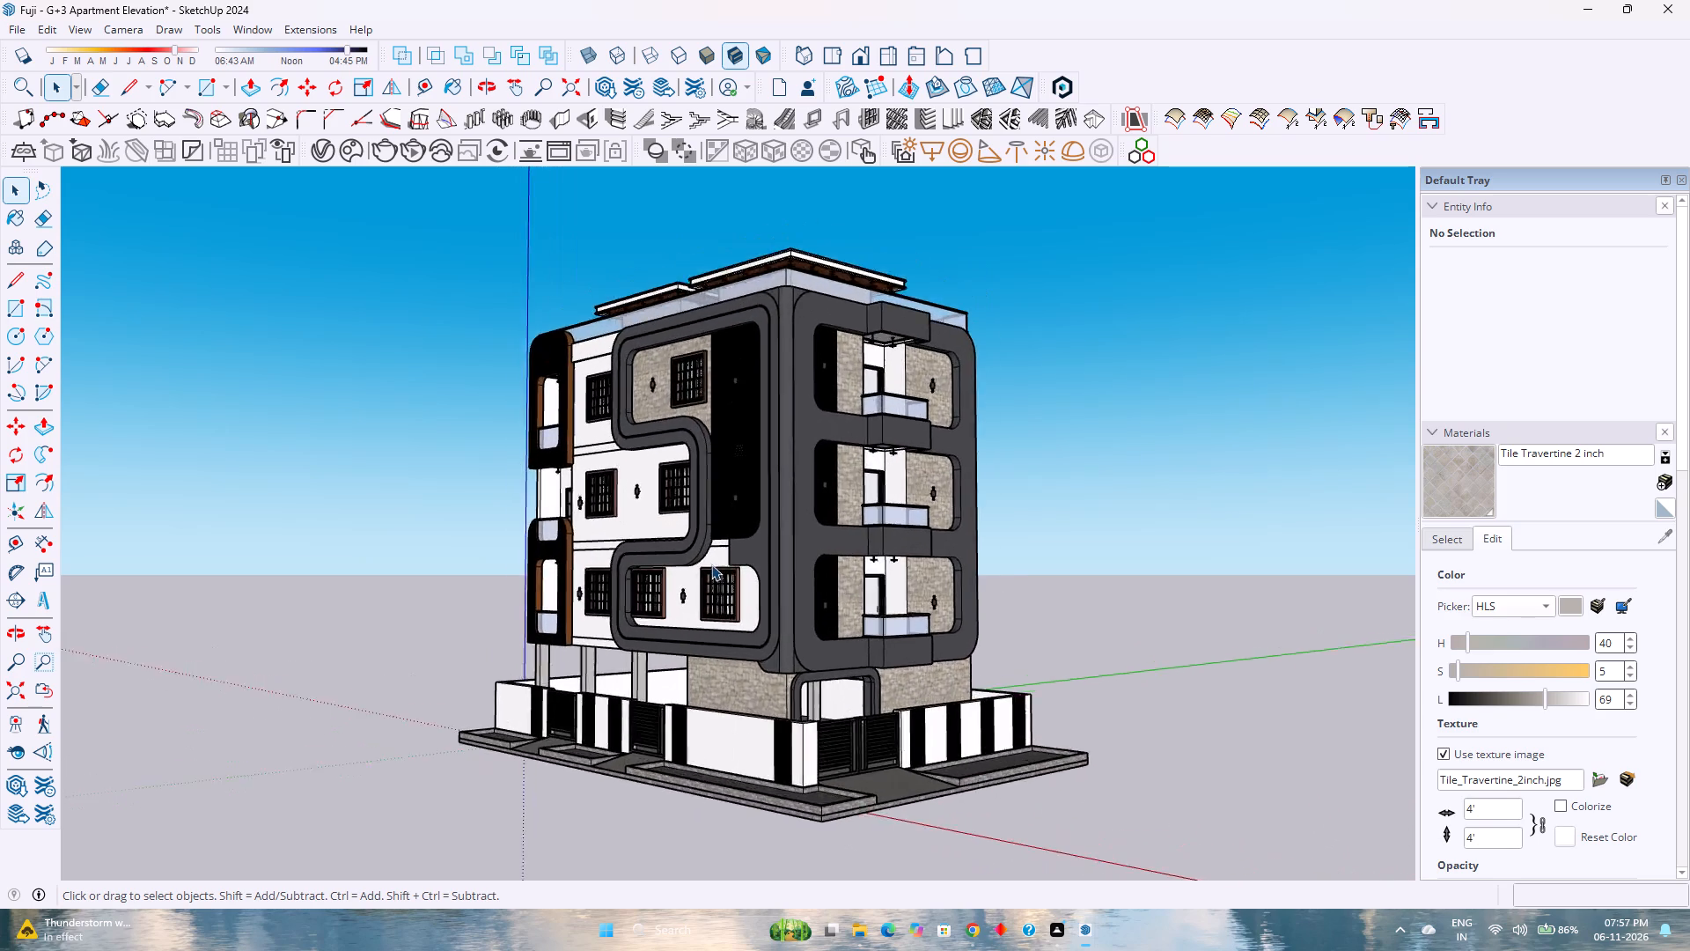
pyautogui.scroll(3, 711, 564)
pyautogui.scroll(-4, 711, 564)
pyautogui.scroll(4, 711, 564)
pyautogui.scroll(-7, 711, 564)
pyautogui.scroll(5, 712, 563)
# Examine the overall massing around the balcony corner from near ground level and from a raised viewpoint, including the roof slabs.
pyautogui.middleClick(712, 563)
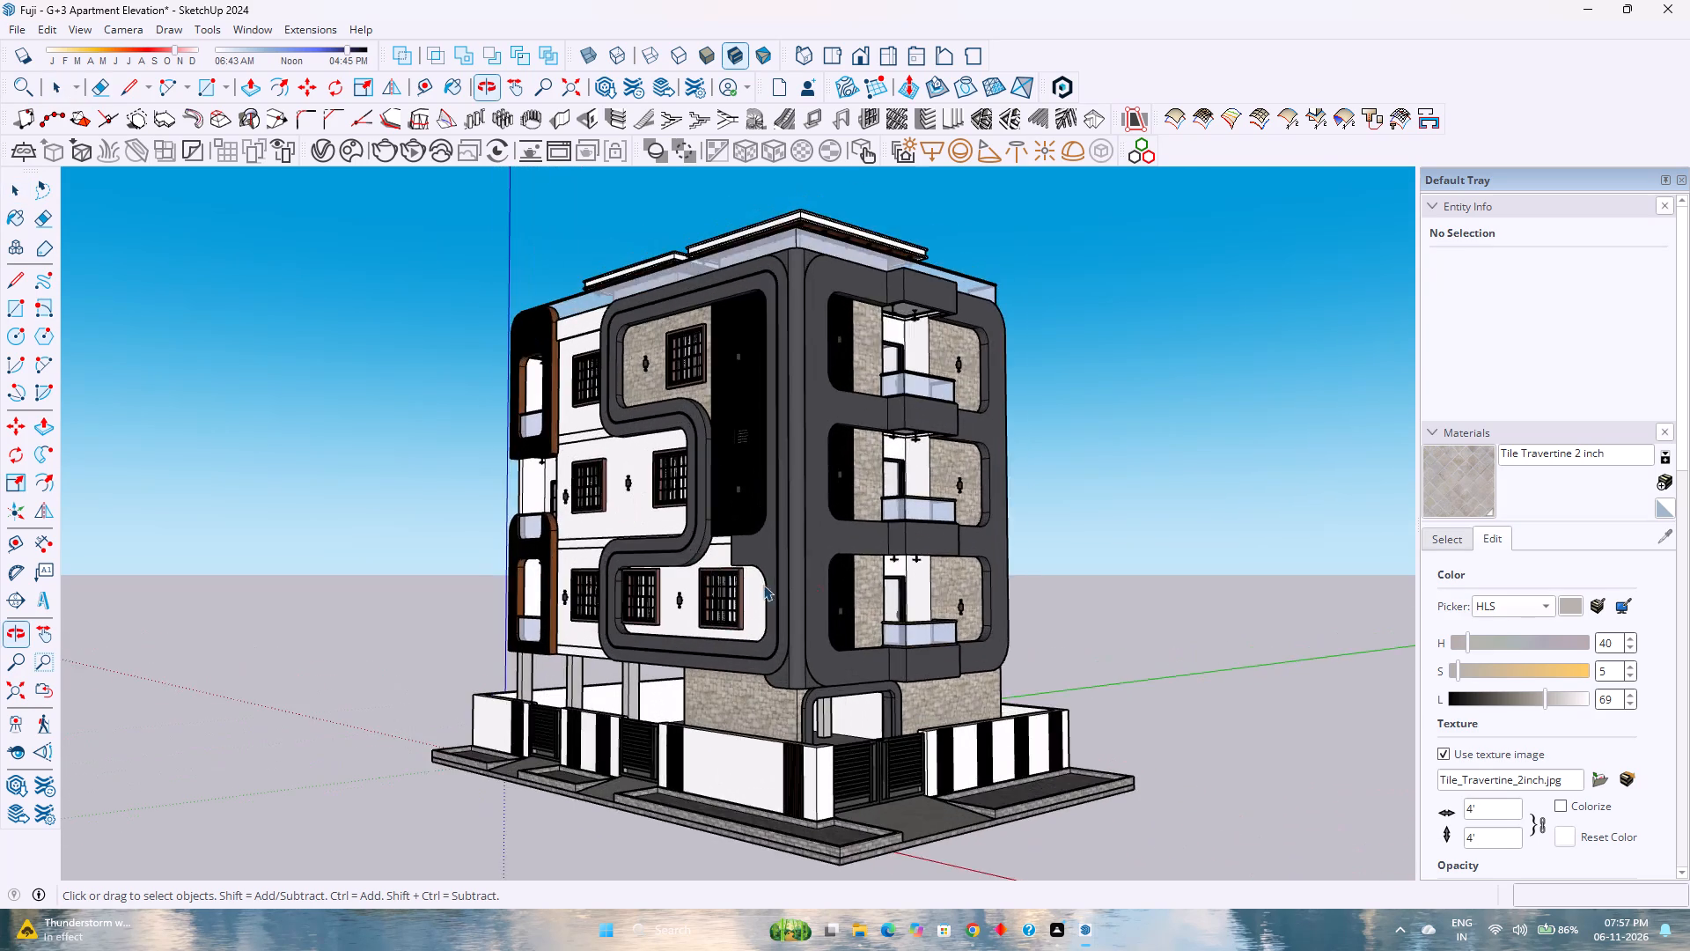
pyautogui.moveTo(783, 589); pyautogui.dragTo(1081, 619, button='middle')
pyautogui.scroll(-4, 1082, 619)
pyautogui.moveTo(907, 574); pyautogui.dragTo(618, 582, button='middle')
pyautogui.scroll(1, 907, 574)
pyautogui.middleClick(618, 582)
pyautogui.middleClick(618, 582)
pyautogui.scroll(-11, 619, 579)
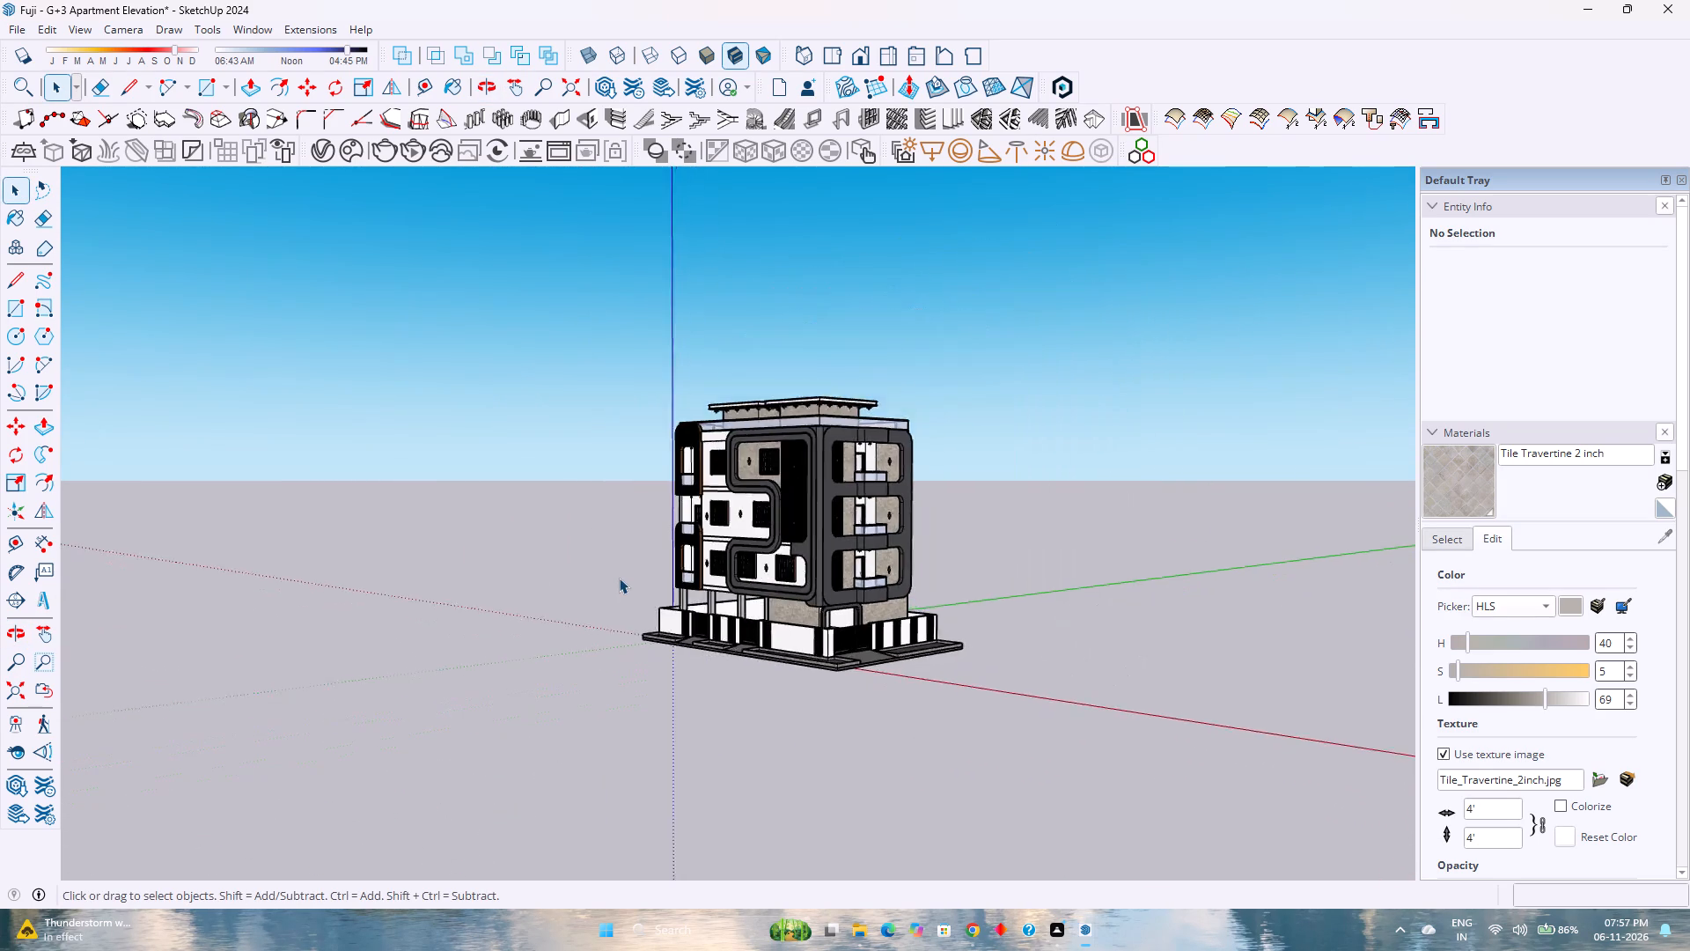
pyautogui.scroll(-2, 619, 578)
pyautogui.scroll(3, 970, 570)
pyautogui.scroll(8, 569, 559)
pyautogui.scroll(-2, 837, 519)
pyautogui.moveTo(837, 519); pyautogui.dragTo(799, 585, button='middle')
pyautogui.moveTo(788, 597); pyautogui.dragTo(795, 617, button='middle')
pyautogui.scroll(-4, 773, 579)
pyautogui.scroll(1, 773, 579)
pyautogui.scroll(-4, 771, 577)
pyautogui.scroll(4, 769, 576)
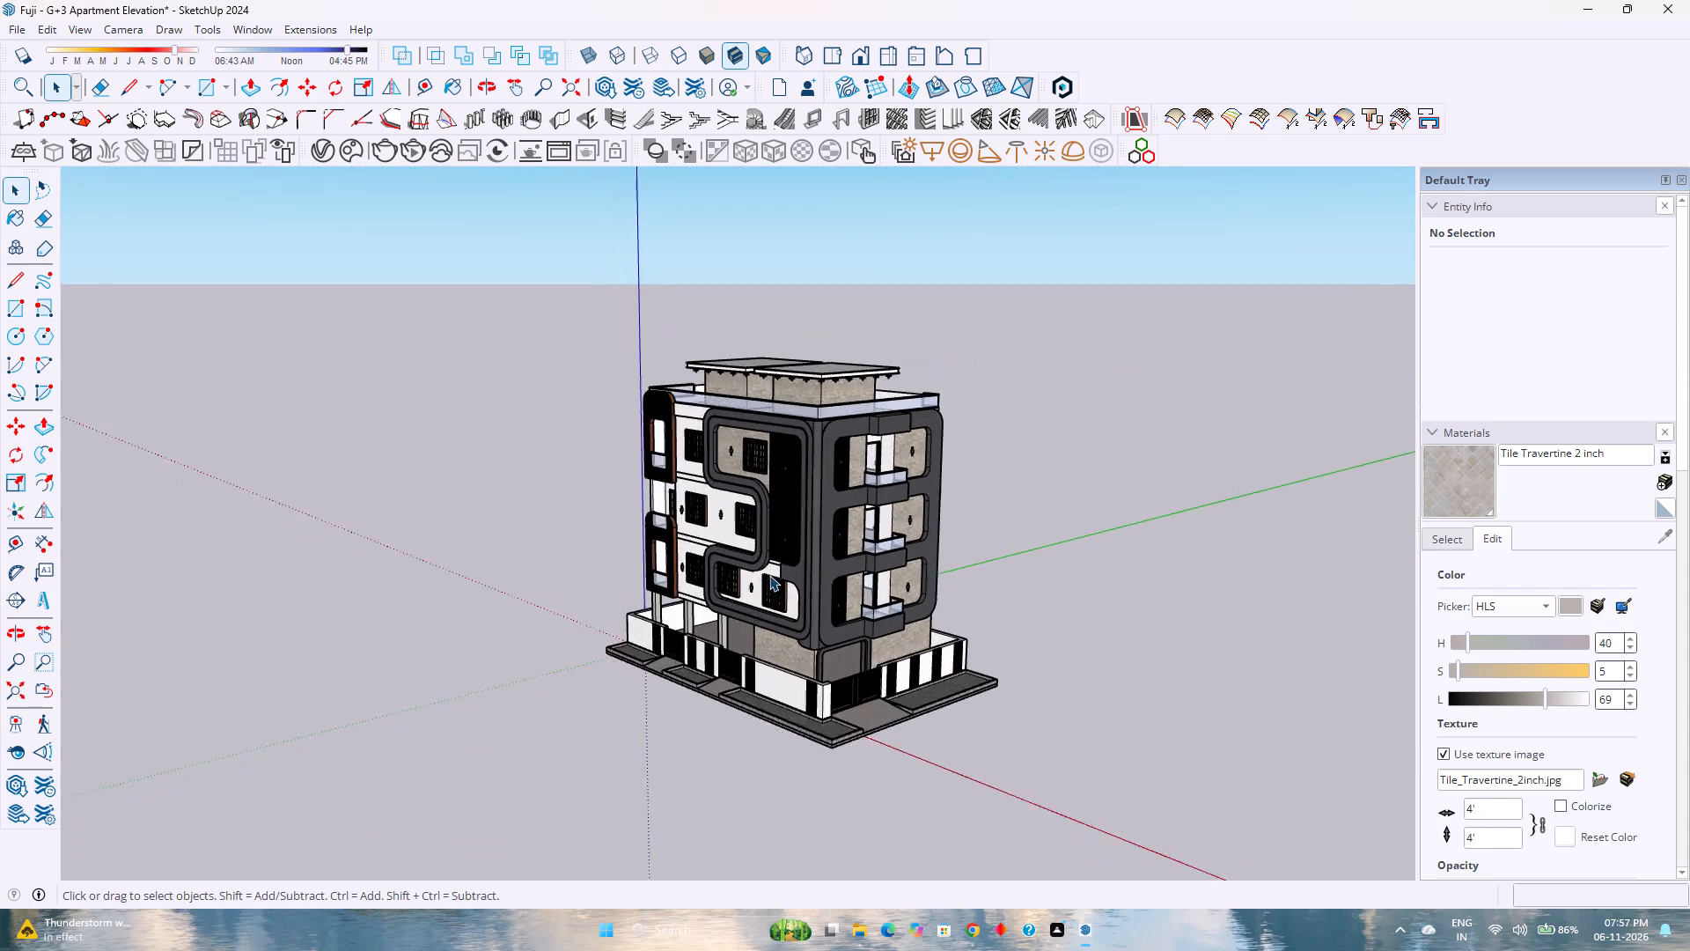
pyautogui.scroll(-3, 769, 575)
pyautogui.scroll(3, 768, 575)
pyautogui.scroll(-4, 768, 574)
pyautogui.scroll(4, 768, 573)
pyautogui.scroll(3, 929, 514)
pyautogui.scroll(1, 859, 505)
# Examine the side balcony facade and the front facade from a raised viewpoint, including the terrace railing, roof slabs and entrance gate.
pyautogui.middleClick(863, 505)
pyautogui.moveTo(797, 530); pyautogui.dragTo(431, 562, button='middle')
pyautogui.middleClick(431, 562)
pyautogui.scroll(-2, 431, 562)
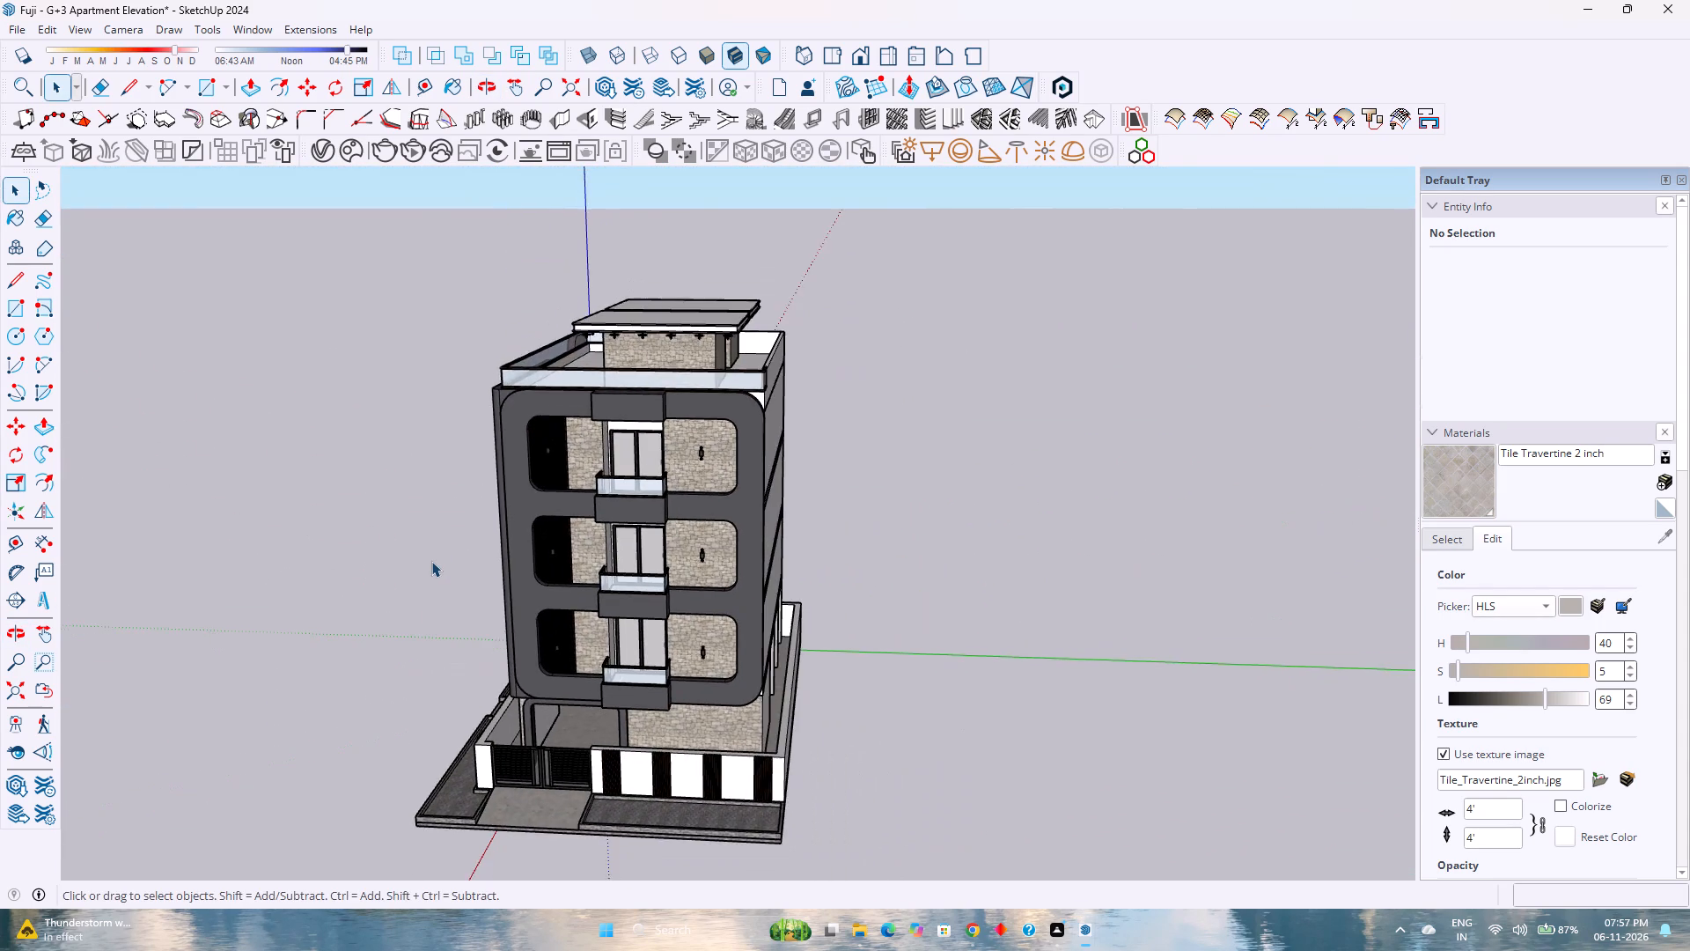
pyautogui.scroll(-2, 437, 557)
pyautogui.moveTo(436, 557); pyautogui.dragTo(963, 540, button='middle')
pyautogui.moveTo(974, 538); pyautogui.dragTo(993, 537, button='middle')
pyautogui.scroll(2, 1013, 534)
pyautogui.scroll(-4, 1013, 534)
pyautogui.scroll(3, 1013, 534)
pyautogui.scroll(-8, 1013, 534)
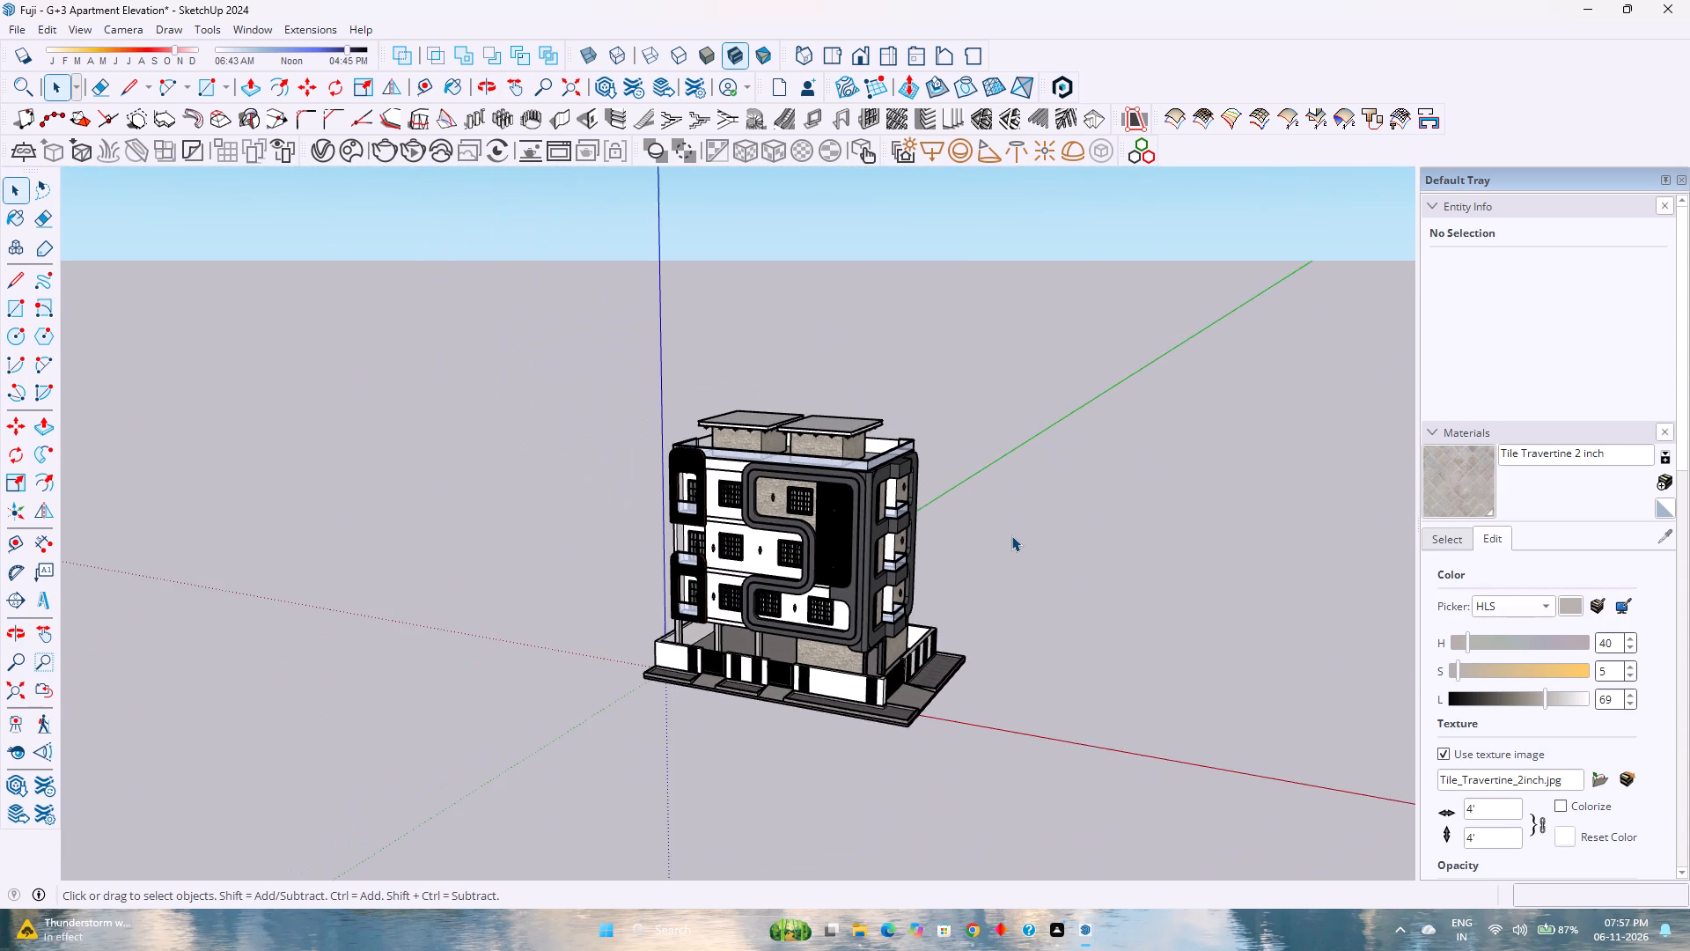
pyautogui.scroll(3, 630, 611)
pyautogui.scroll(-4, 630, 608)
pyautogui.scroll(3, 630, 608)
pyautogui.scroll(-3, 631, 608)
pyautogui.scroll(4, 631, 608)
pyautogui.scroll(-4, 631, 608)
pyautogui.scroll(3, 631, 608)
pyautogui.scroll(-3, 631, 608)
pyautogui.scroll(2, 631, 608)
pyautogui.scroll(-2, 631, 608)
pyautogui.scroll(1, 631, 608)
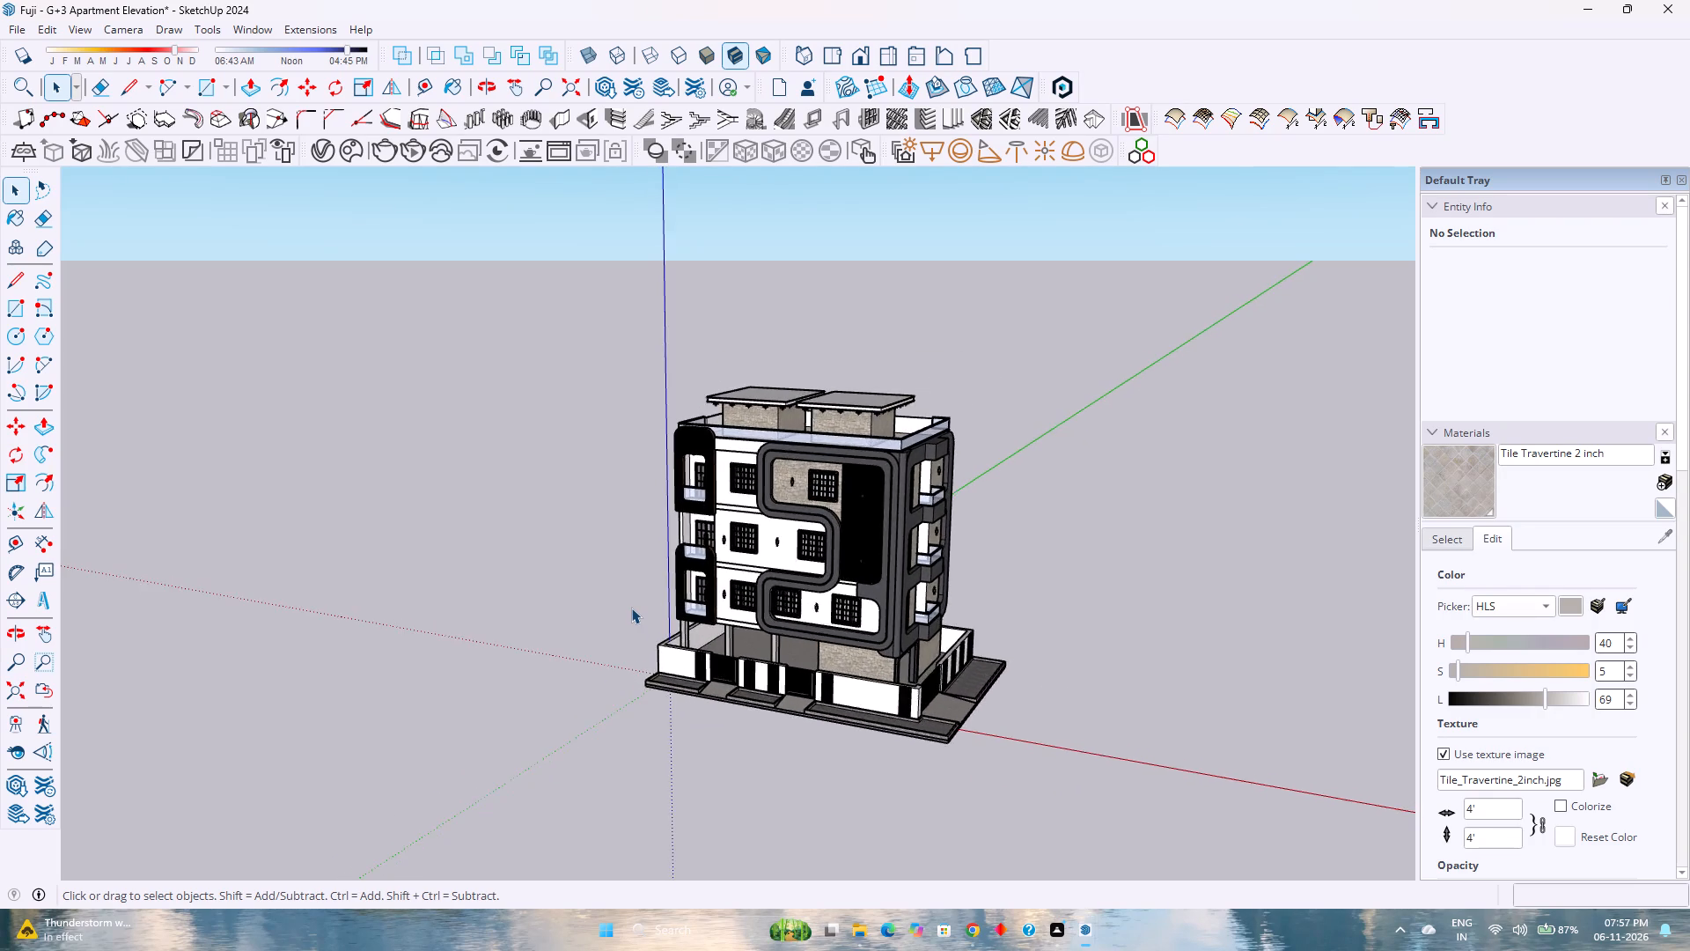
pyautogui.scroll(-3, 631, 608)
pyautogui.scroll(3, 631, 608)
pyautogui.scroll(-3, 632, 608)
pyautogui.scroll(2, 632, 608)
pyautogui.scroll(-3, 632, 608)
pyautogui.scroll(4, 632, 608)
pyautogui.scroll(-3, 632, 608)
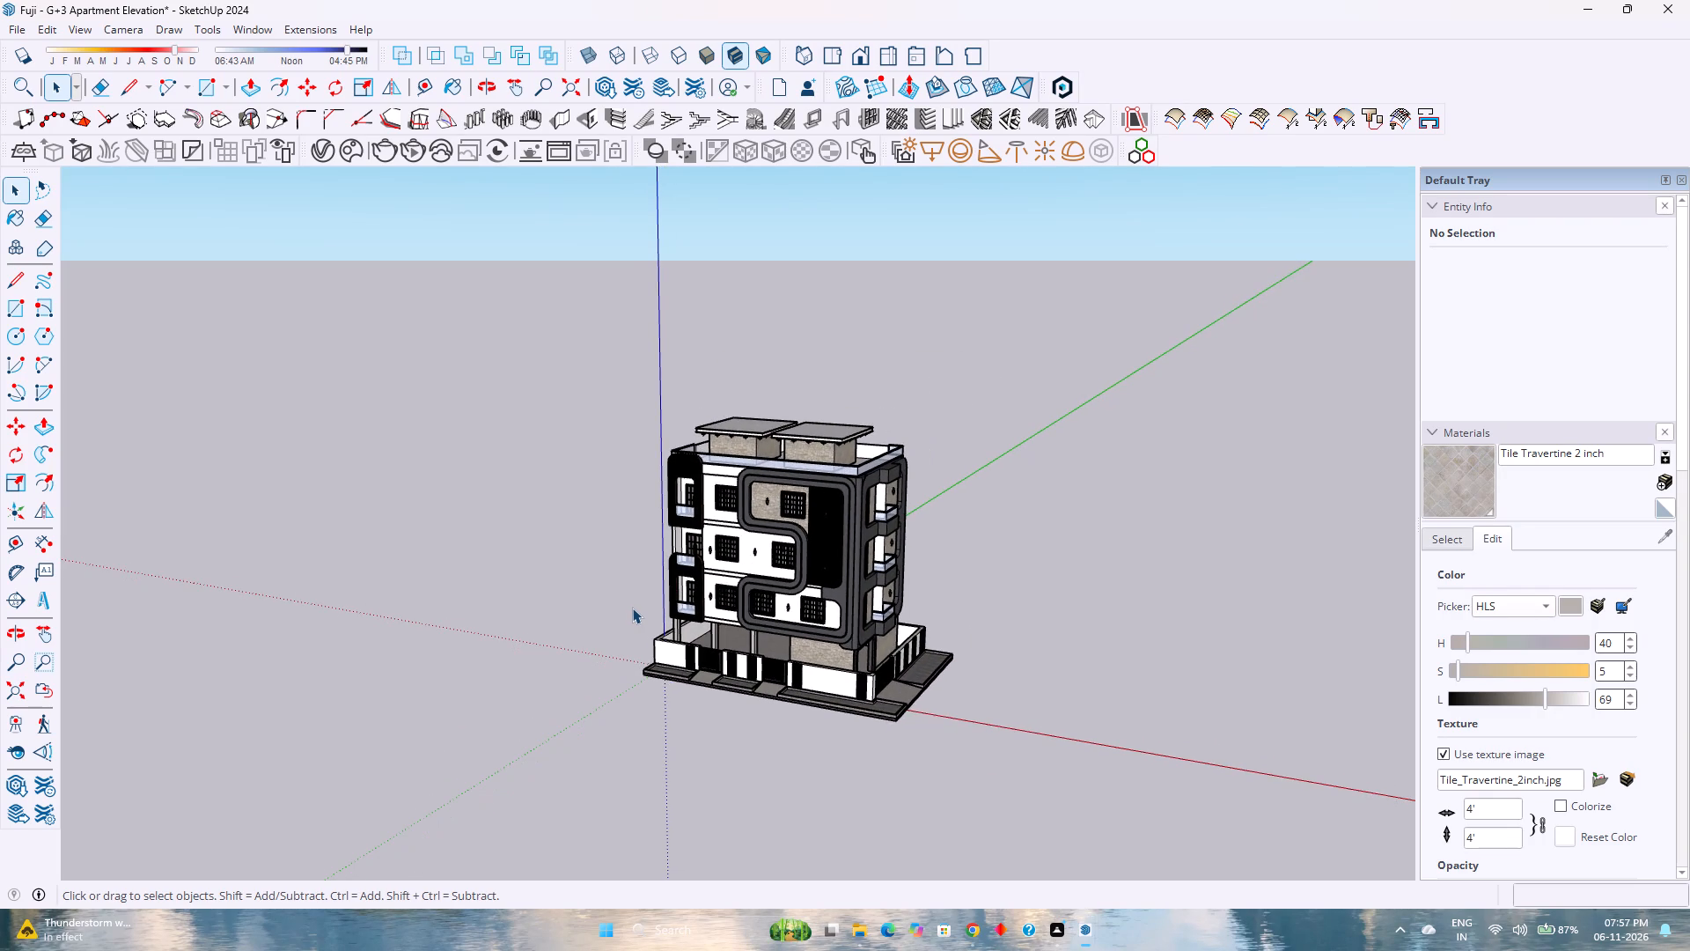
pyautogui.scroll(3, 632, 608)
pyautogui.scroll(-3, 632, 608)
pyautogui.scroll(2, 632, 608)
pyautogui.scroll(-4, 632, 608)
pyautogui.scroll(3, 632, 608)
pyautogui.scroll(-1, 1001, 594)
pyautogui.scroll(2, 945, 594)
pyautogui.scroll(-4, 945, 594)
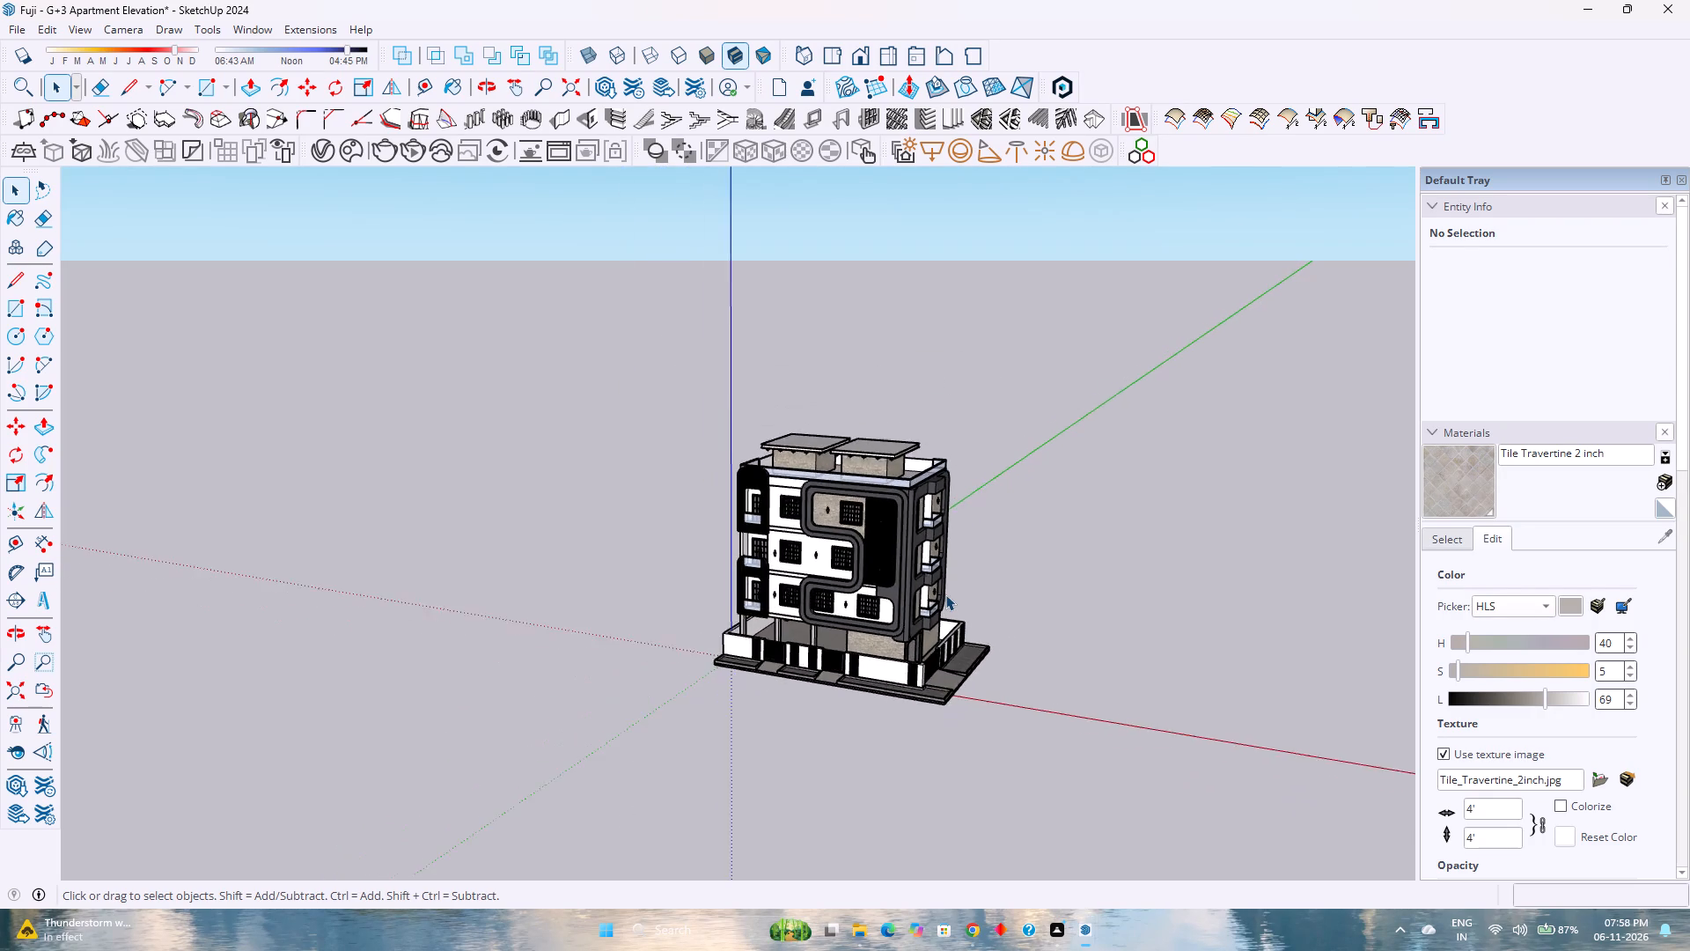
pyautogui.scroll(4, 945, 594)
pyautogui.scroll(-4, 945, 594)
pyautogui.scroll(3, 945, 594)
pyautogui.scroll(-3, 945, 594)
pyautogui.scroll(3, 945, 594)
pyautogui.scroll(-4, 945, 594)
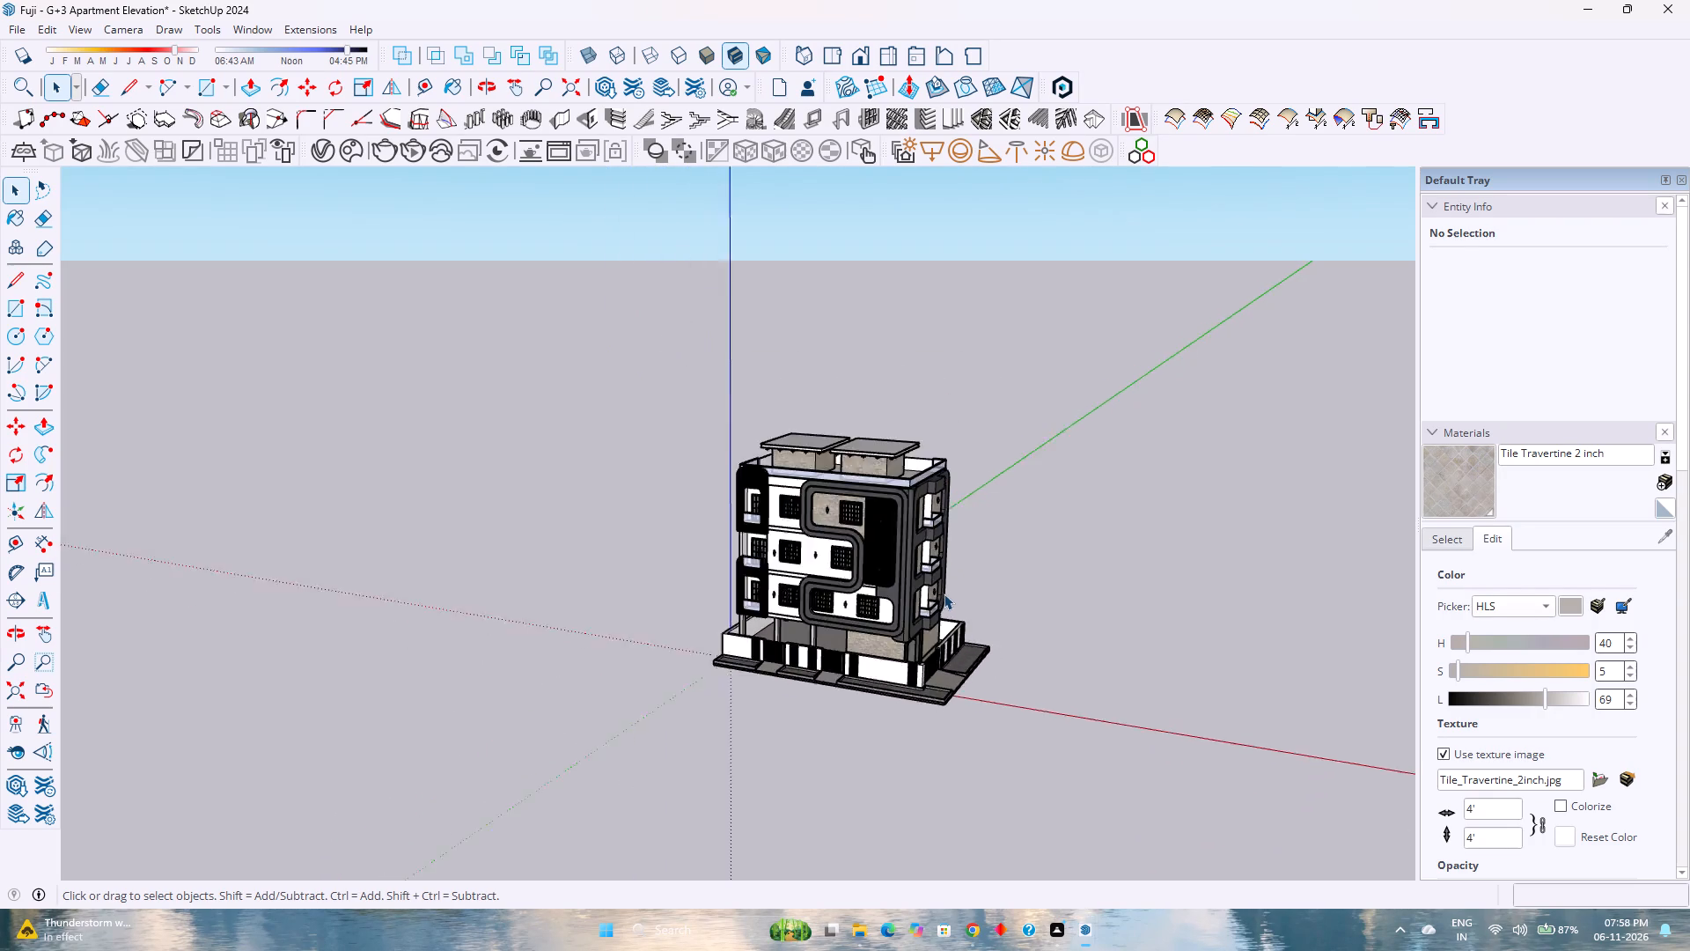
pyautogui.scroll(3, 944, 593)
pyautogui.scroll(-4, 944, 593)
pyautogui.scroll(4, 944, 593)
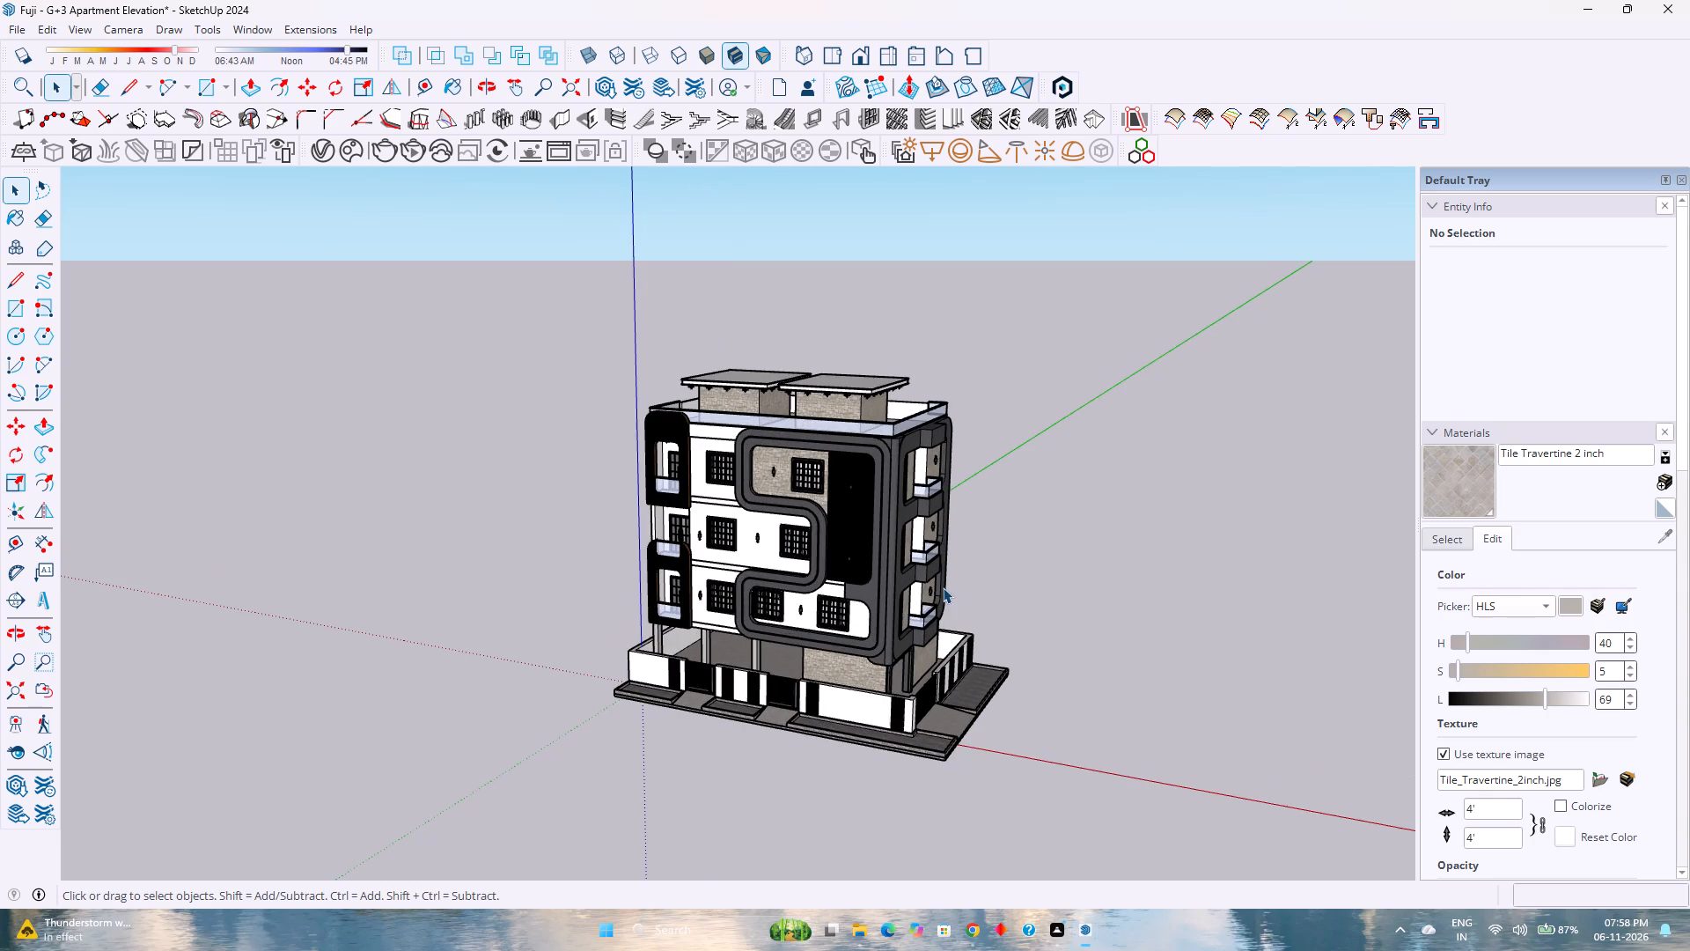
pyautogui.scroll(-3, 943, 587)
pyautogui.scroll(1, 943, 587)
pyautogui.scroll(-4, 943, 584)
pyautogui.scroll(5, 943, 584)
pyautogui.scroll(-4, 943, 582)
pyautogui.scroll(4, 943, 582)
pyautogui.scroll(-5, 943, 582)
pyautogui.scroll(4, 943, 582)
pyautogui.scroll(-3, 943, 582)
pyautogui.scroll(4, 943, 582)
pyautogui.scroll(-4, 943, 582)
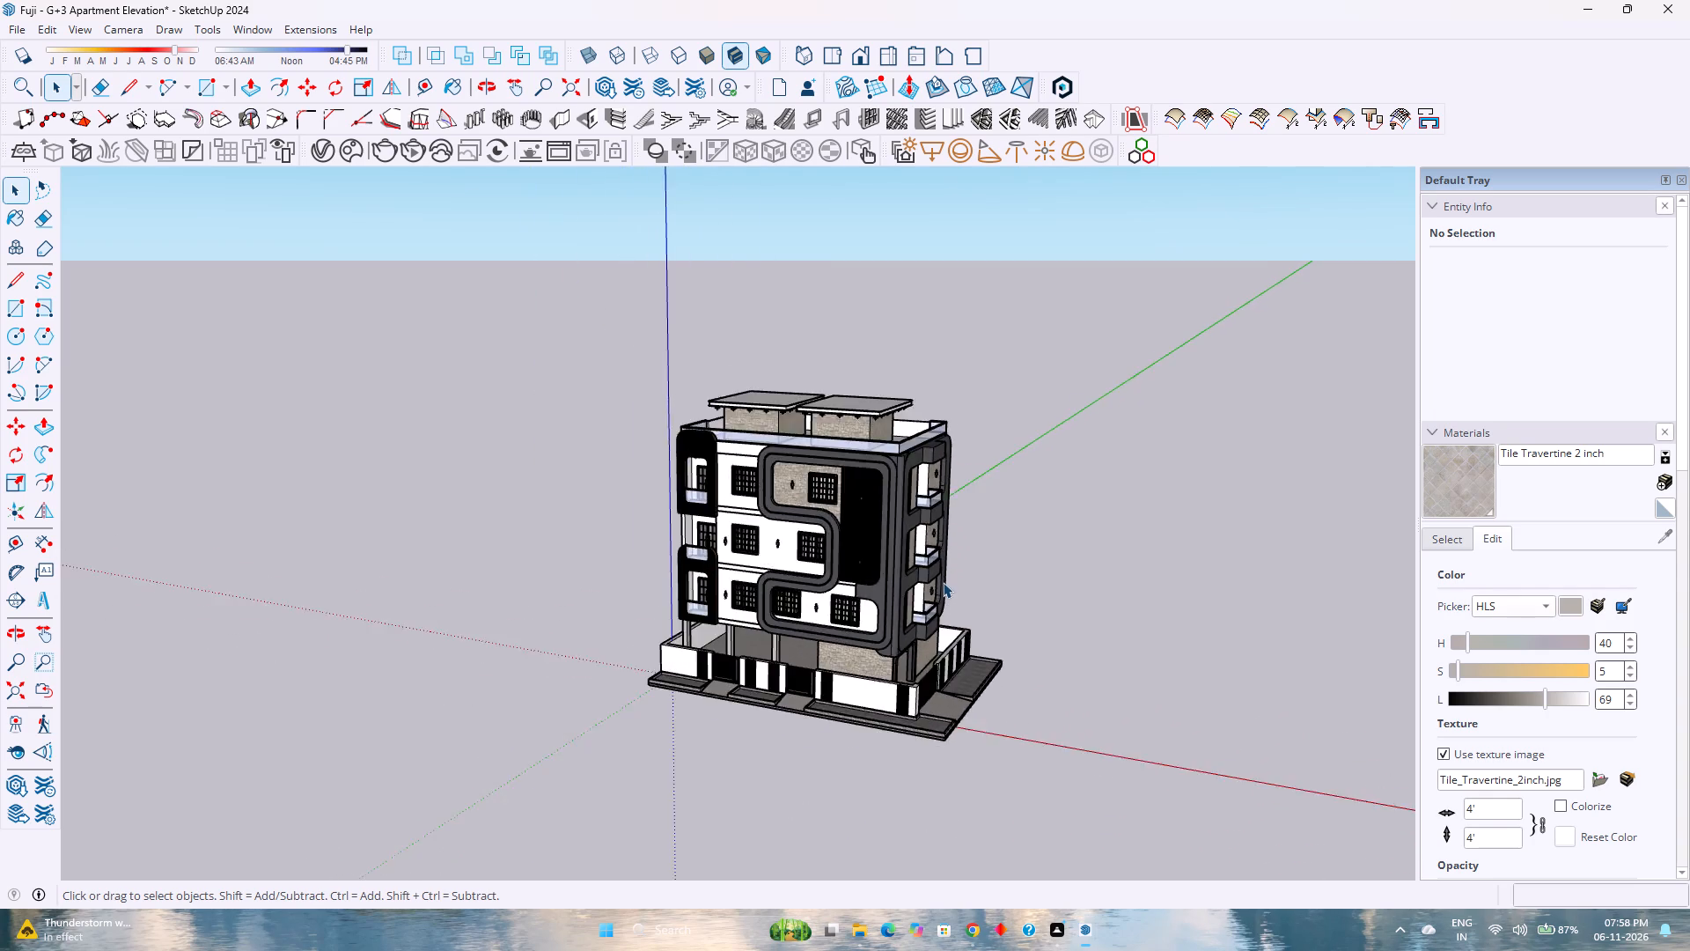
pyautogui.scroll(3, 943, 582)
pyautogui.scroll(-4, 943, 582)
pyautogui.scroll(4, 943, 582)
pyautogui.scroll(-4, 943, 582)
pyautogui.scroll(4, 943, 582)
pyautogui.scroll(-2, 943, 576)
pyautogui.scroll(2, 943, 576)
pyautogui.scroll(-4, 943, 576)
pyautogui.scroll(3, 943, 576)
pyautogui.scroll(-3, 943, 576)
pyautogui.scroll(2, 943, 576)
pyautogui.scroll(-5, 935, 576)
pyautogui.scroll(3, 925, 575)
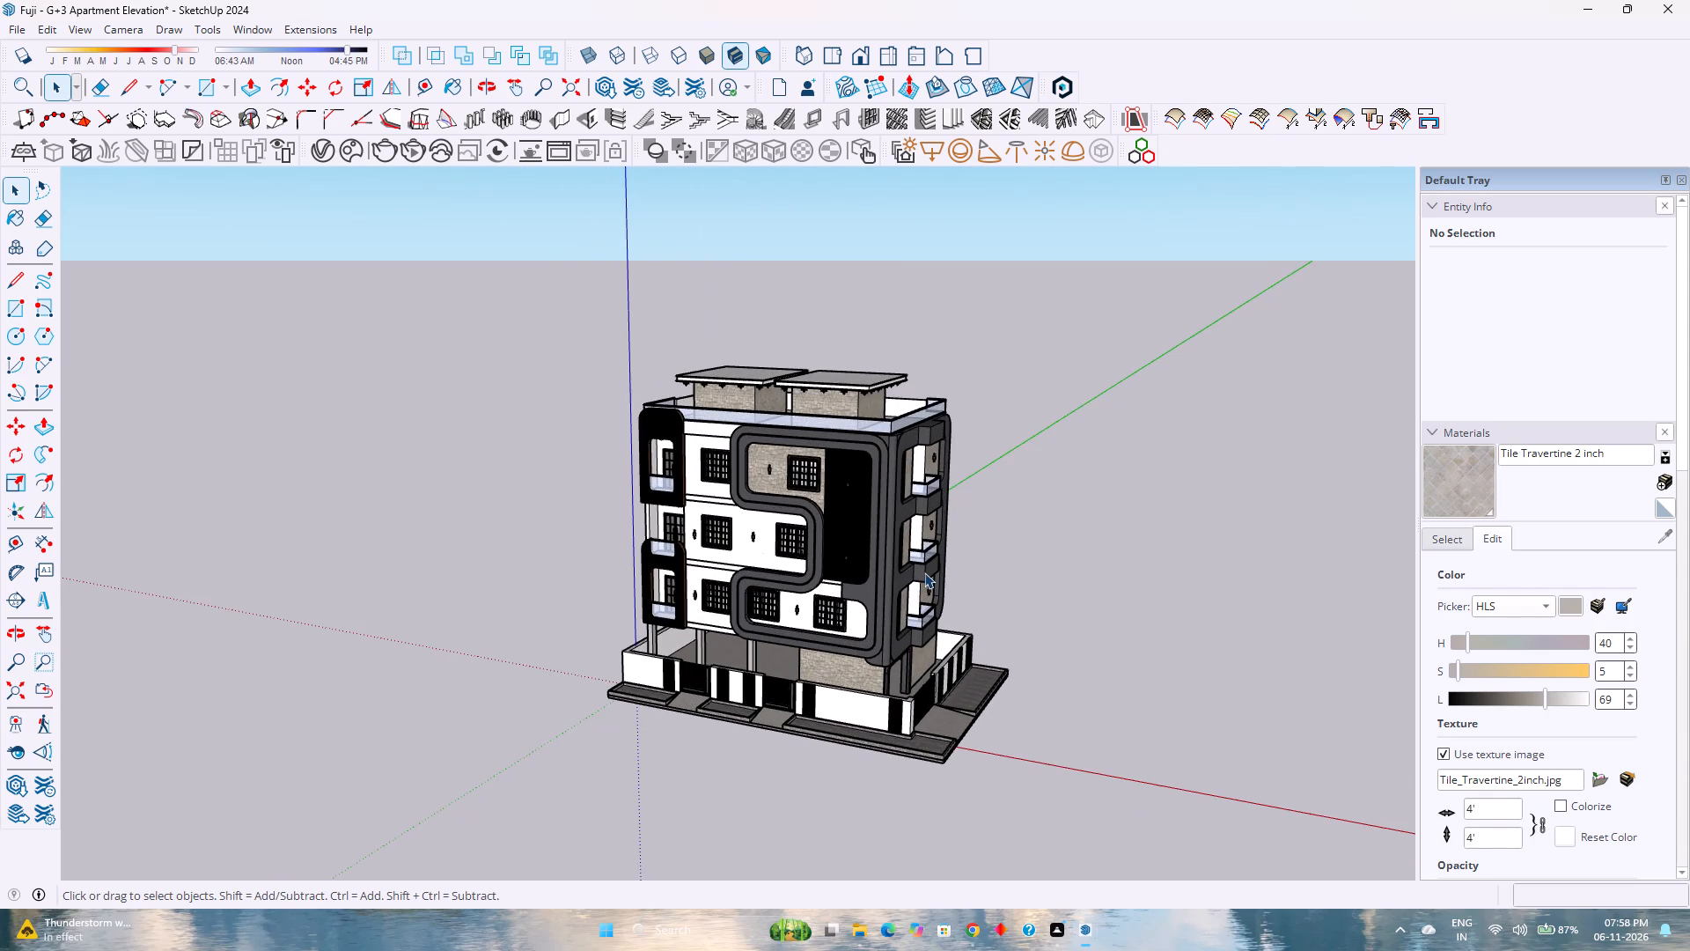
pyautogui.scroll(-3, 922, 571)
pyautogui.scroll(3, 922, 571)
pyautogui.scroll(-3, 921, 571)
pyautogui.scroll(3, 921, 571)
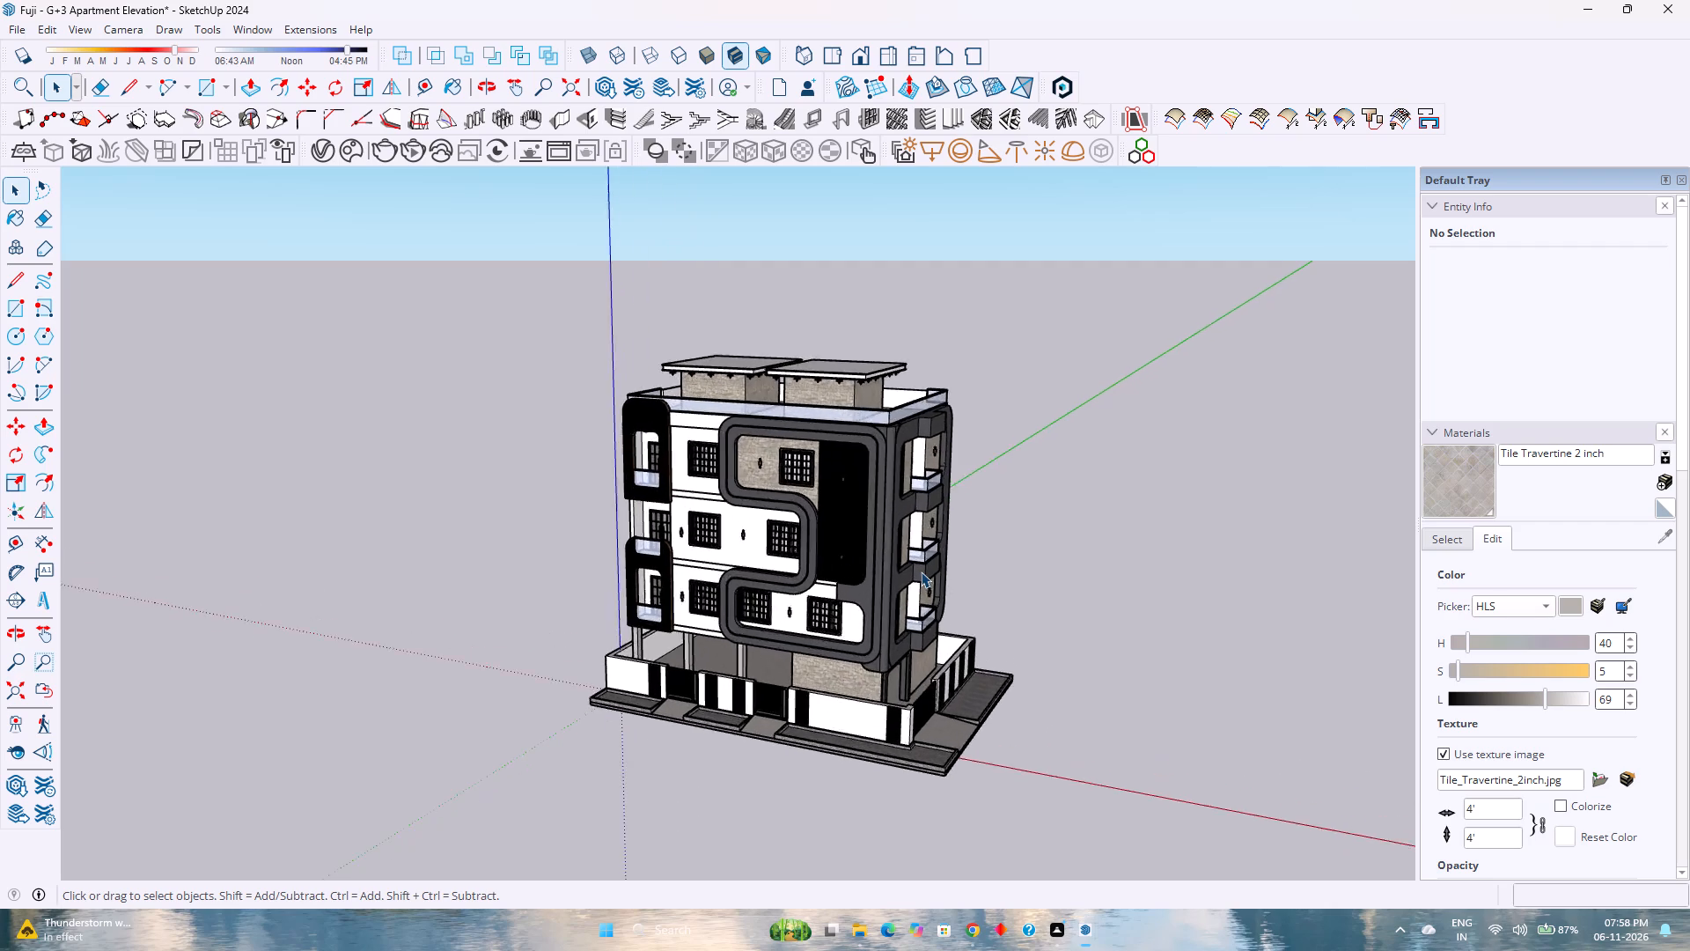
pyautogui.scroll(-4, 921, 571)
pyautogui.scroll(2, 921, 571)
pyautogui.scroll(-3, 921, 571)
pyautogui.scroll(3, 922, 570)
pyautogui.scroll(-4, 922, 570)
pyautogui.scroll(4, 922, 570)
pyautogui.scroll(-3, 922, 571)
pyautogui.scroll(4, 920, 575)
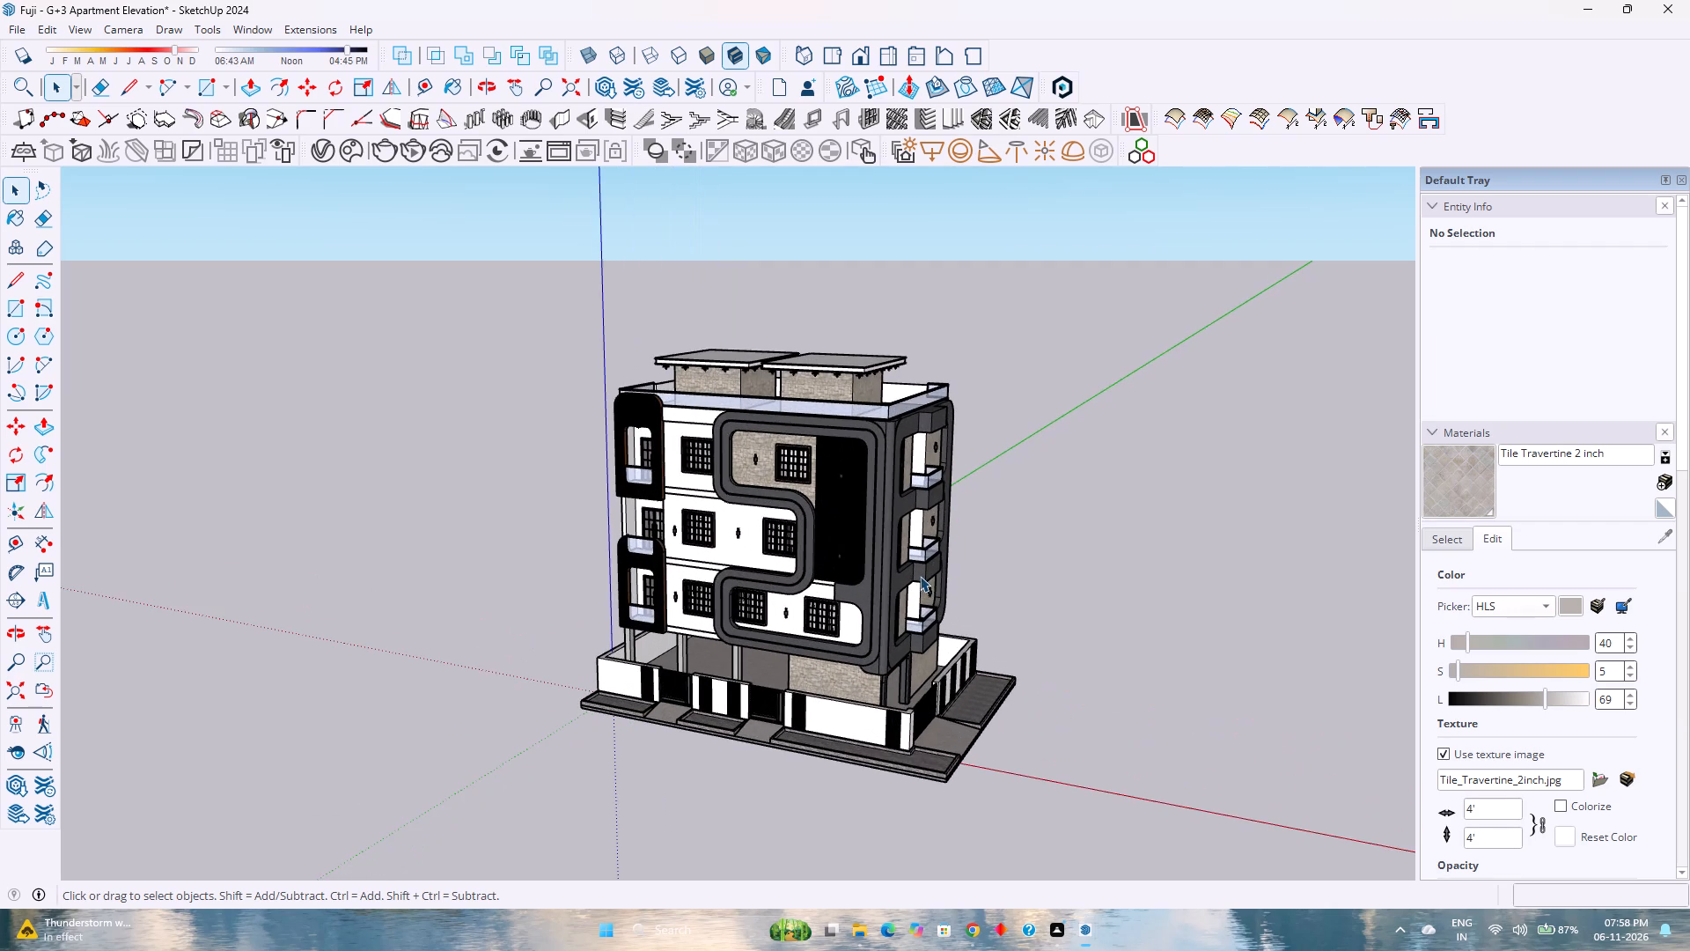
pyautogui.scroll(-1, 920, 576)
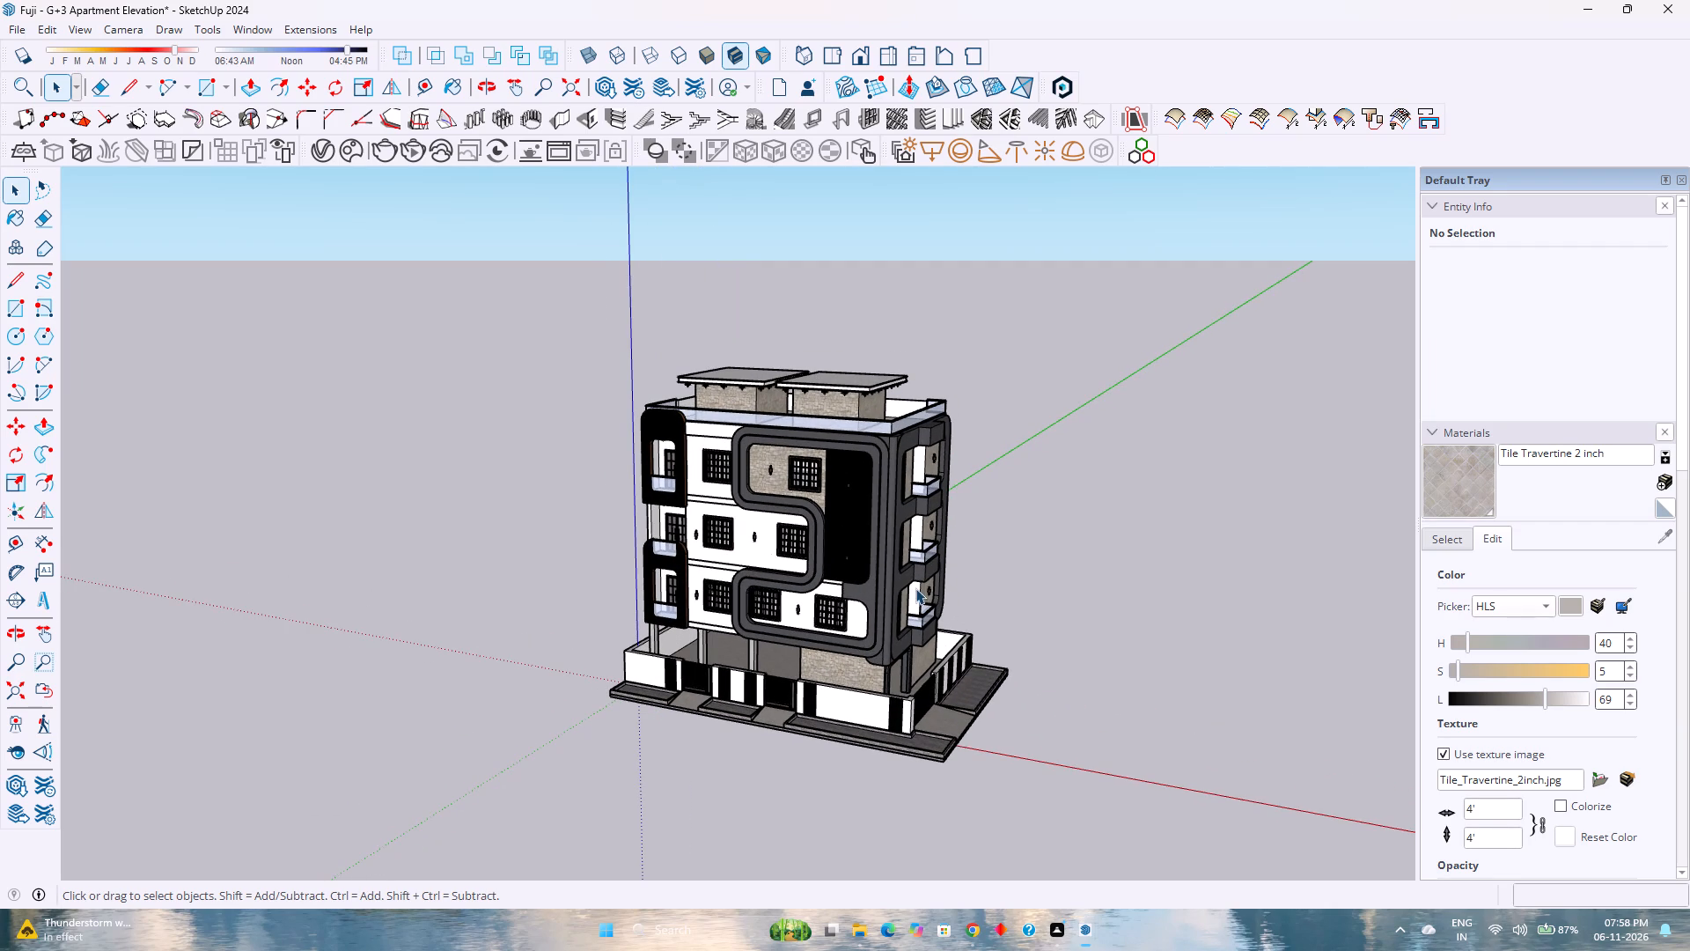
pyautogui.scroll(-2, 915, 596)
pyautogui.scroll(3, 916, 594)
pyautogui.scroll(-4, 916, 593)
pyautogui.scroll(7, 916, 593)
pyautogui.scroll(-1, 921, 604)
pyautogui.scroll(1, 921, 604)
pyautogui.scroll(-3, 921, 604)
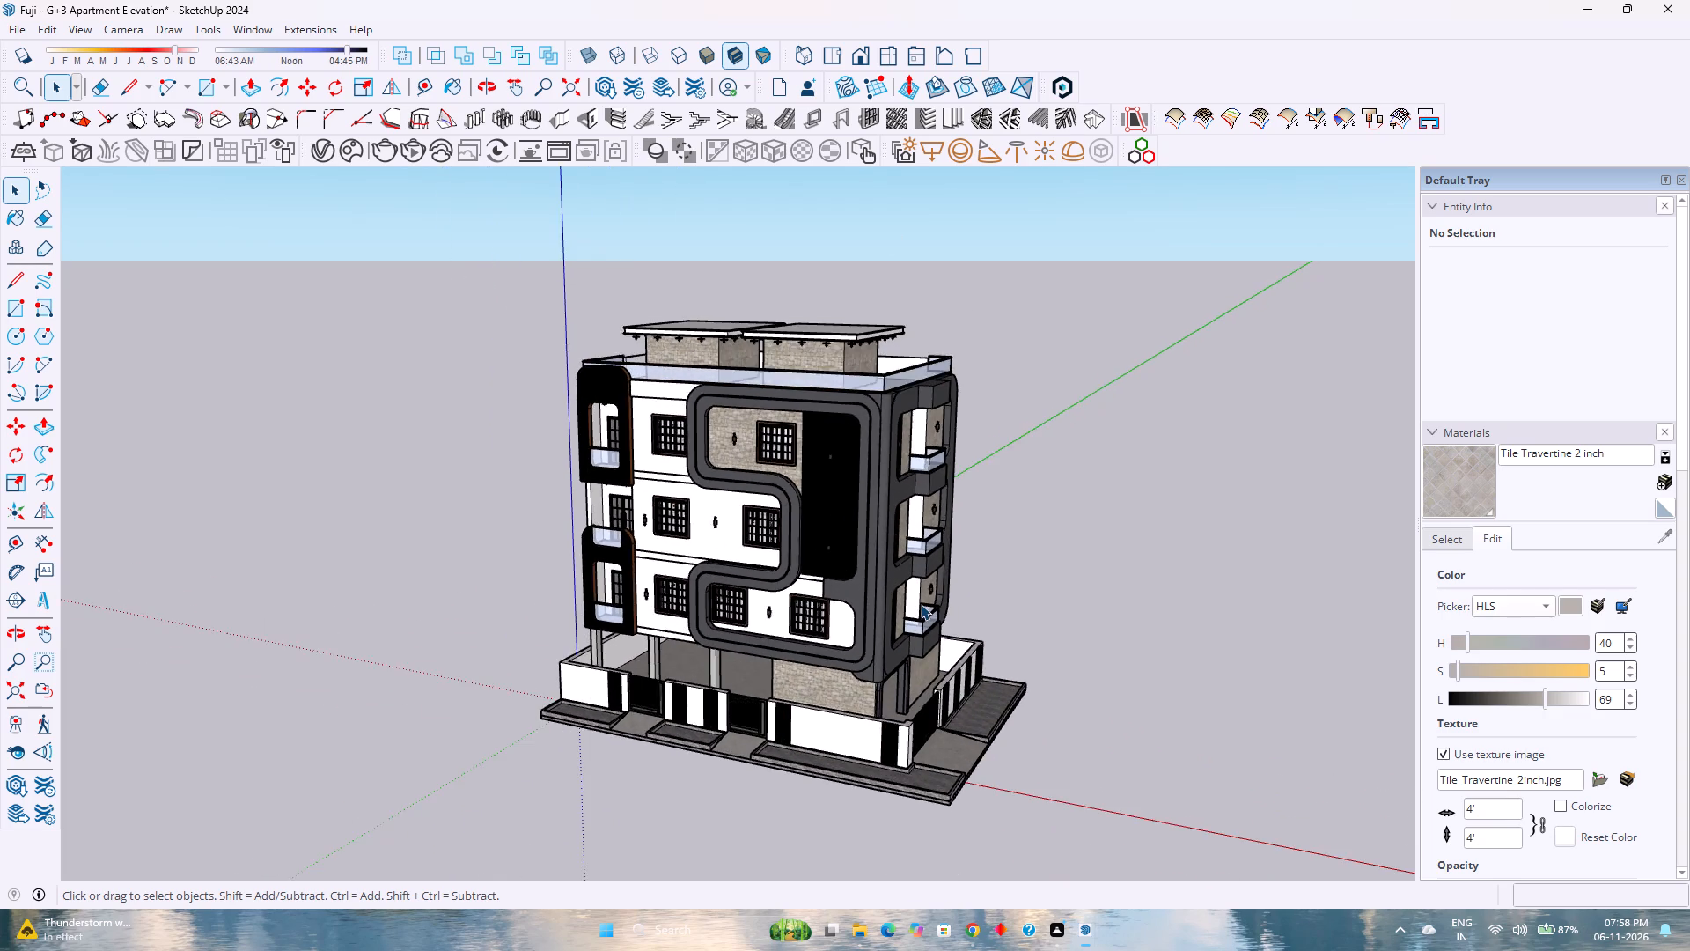
# Examine the building from its balcony corner at a slightly raised viewpoint, covering both facades, the roof slabs and boundary wall.
pyautogui.scroll(-8, 921, 604)
pyautogui.moveTo(890, 604); pyautogui.dragTo(688, 546, button='middle')
pyautogui.middleClick(688, 546)
pyautogui.scroll(9, 849, 587)
pyautogui.middleClick(887, 616)
pyautogui.moveTo(887, 616); pyautogui.dragTo(912, 608, button='middle')
pyautogui.middleClick(912, 608)
pyautogui.scroll(-3, 912, 608)
pyautogui.scroll(2, 618, 427)
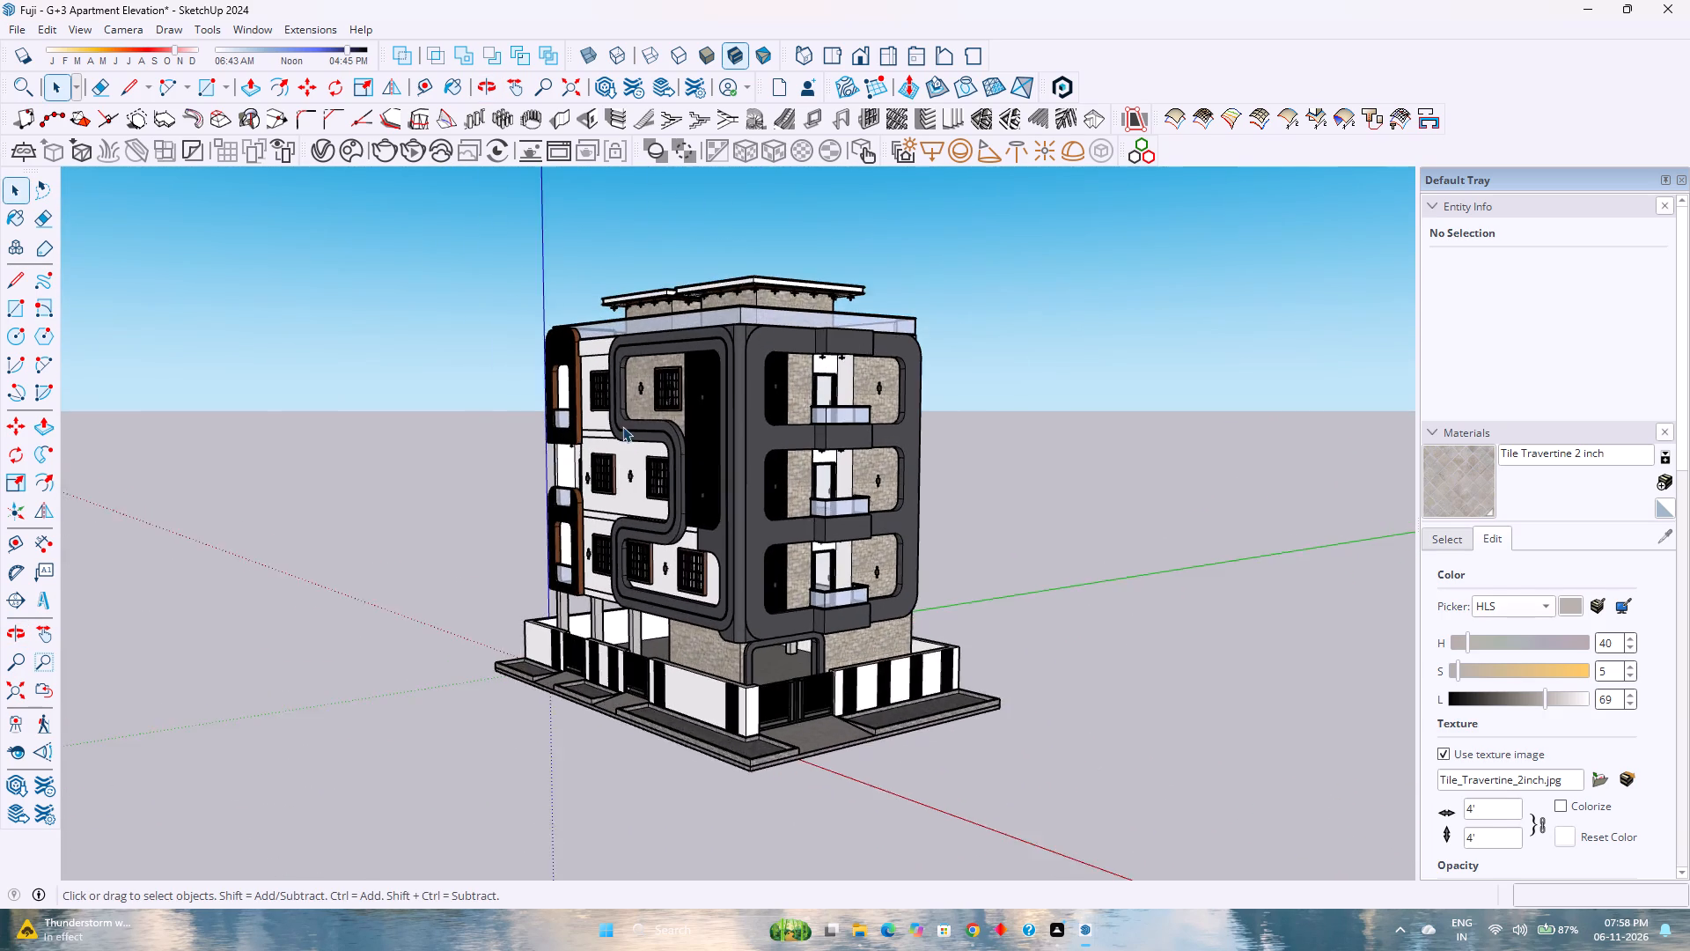
# Examine the whole building from a raised corner viewpoint, covering the roof slabs, both facades and the plot edge.
pyautogui.scroll(-1, 622, 426)
pyautogui.scroll(8, 628, 435)
pyautogui.scroll(-7, 629, 439)
pyautogui.moveTo(629, 442); pyautogui.dragTo(736, 462, button='middle')
pyautogui.middleClick(736, 462)
pyautogui.middleClick(736, 462)
pyautogui.scroll(1, 736, 462)
pyautogui.scroll(-7, 736, 462)
pyautogui.scroll(2, 735, 478)
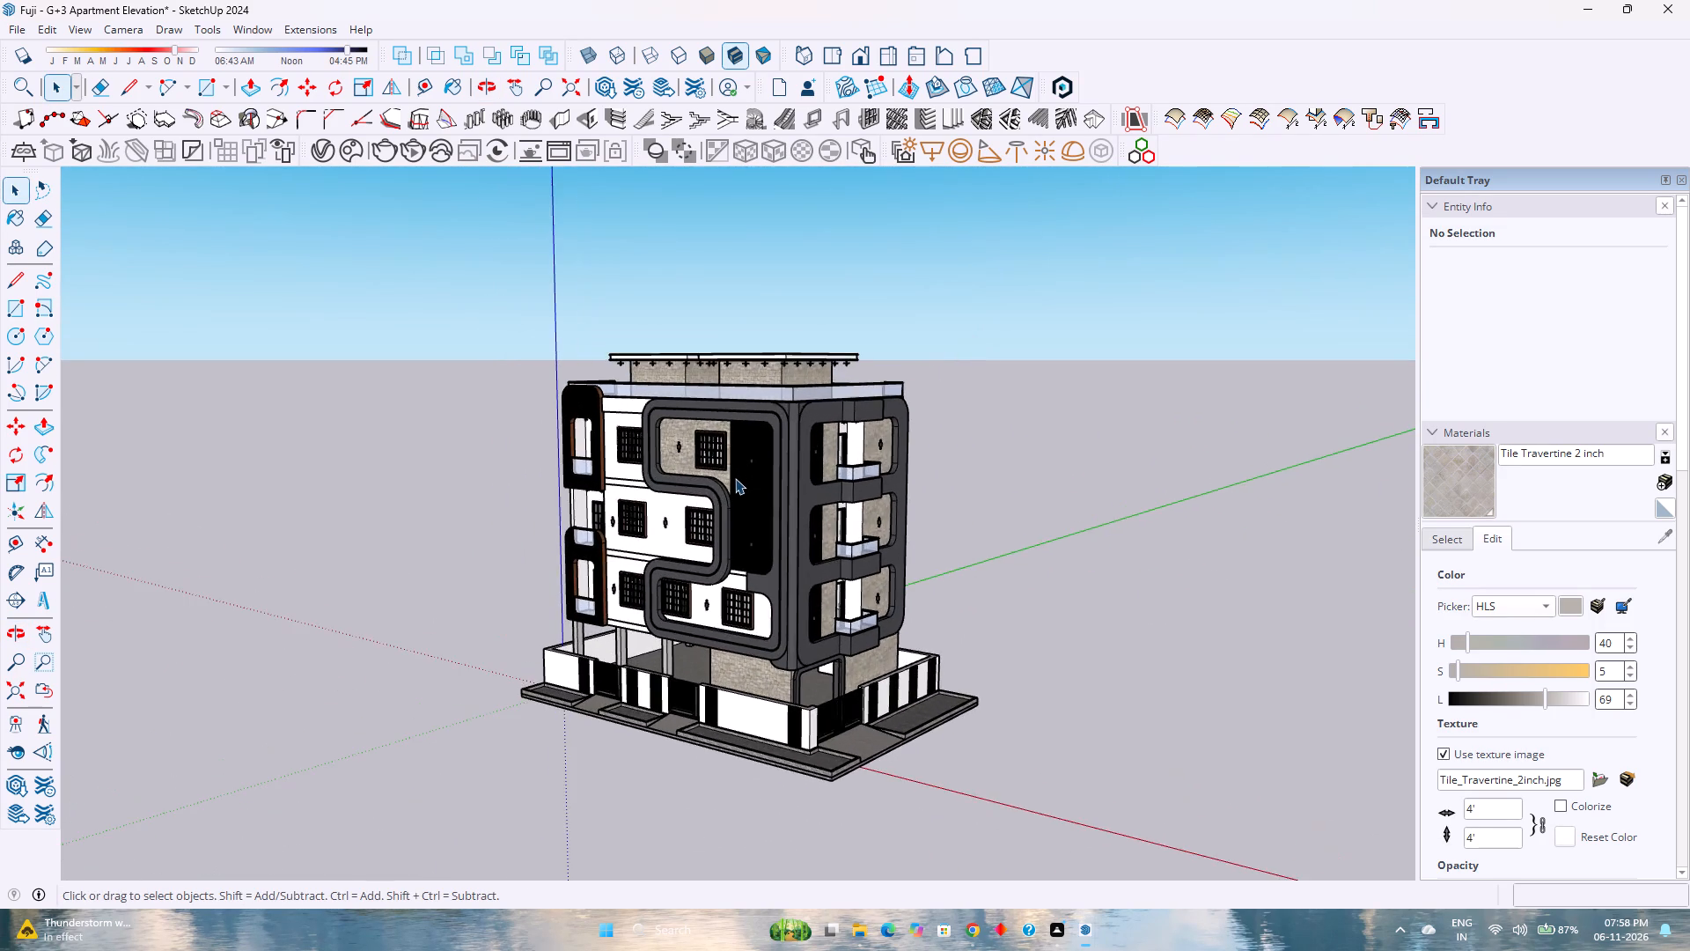
pyautogui.scroll(-4, 735, 478)
pyautogui.scroll(3, 735, 478)
pyautogui.scroll(-4, 735, 478)
pyautogui.scroll(5, 719, 640)
pyautogui.scroll(2, 771, 580)
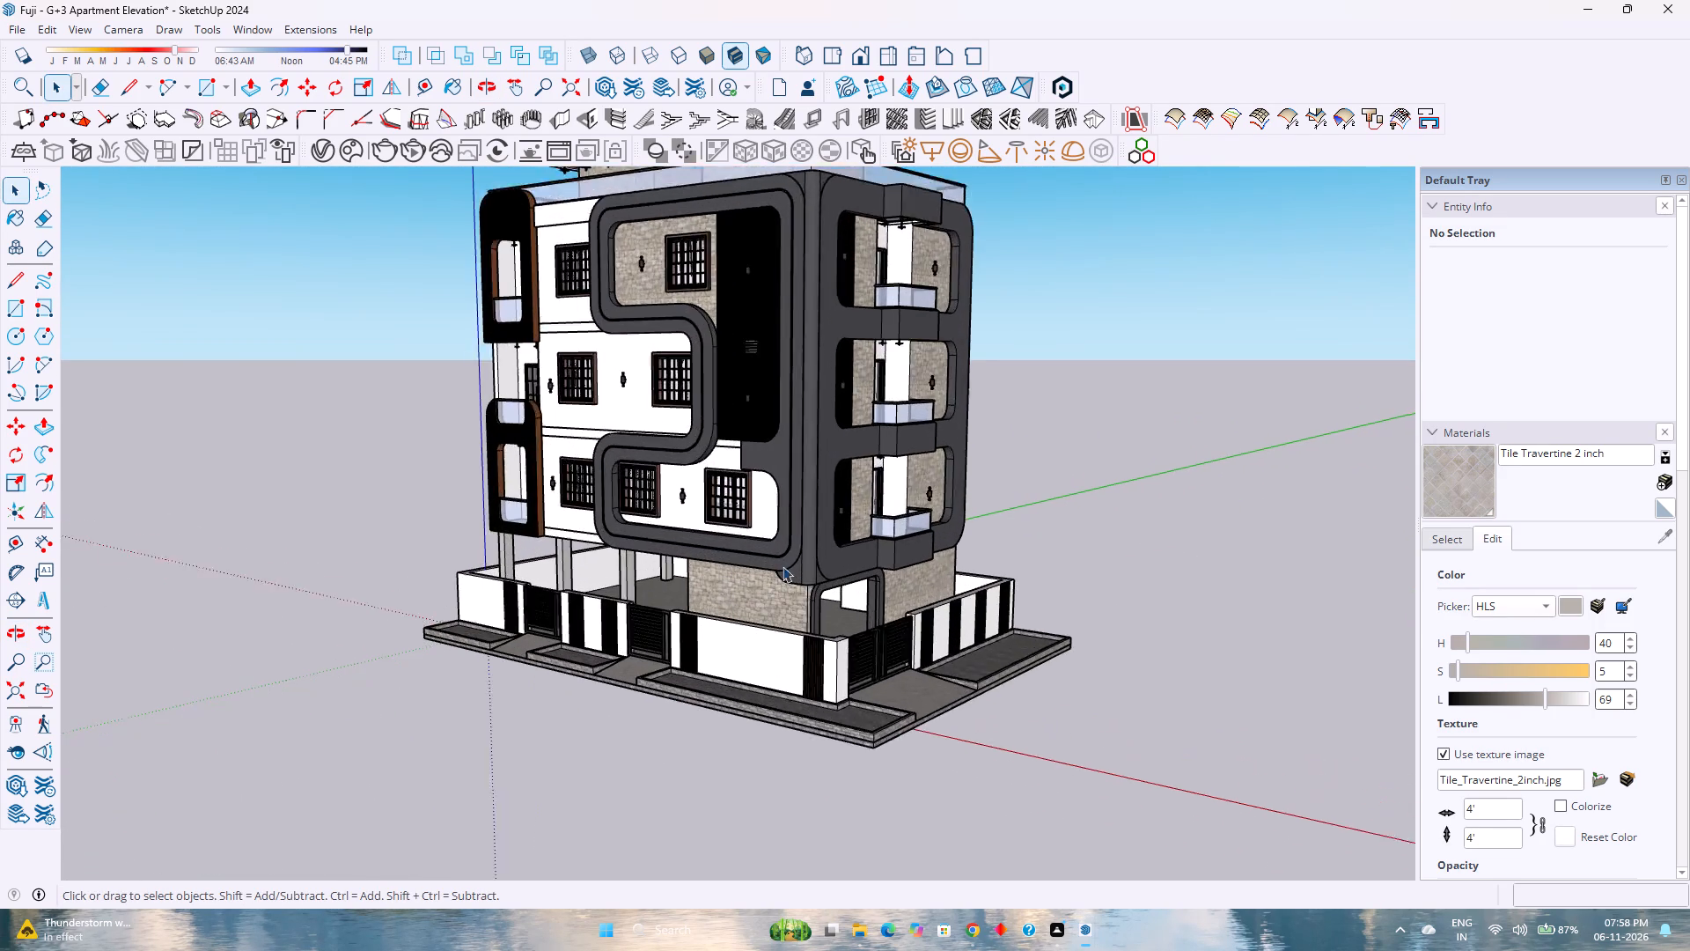
# Examine the lower floors around the balcony corner, including the curved grey frame, the columns and the boundary wall.
pyautogui.scroll(6, 783, 566)
pyautogui.scroll(-3, 817, 546)
pyautogui.scroll(3, 817, 546)
pyautogui.scroll(-4, 817, 546)
pyautogui.scroll(2, 817, 546)
pyautogui.scroll(-3, 817, 546)
pyautogui.scroll(1, 817, 547)
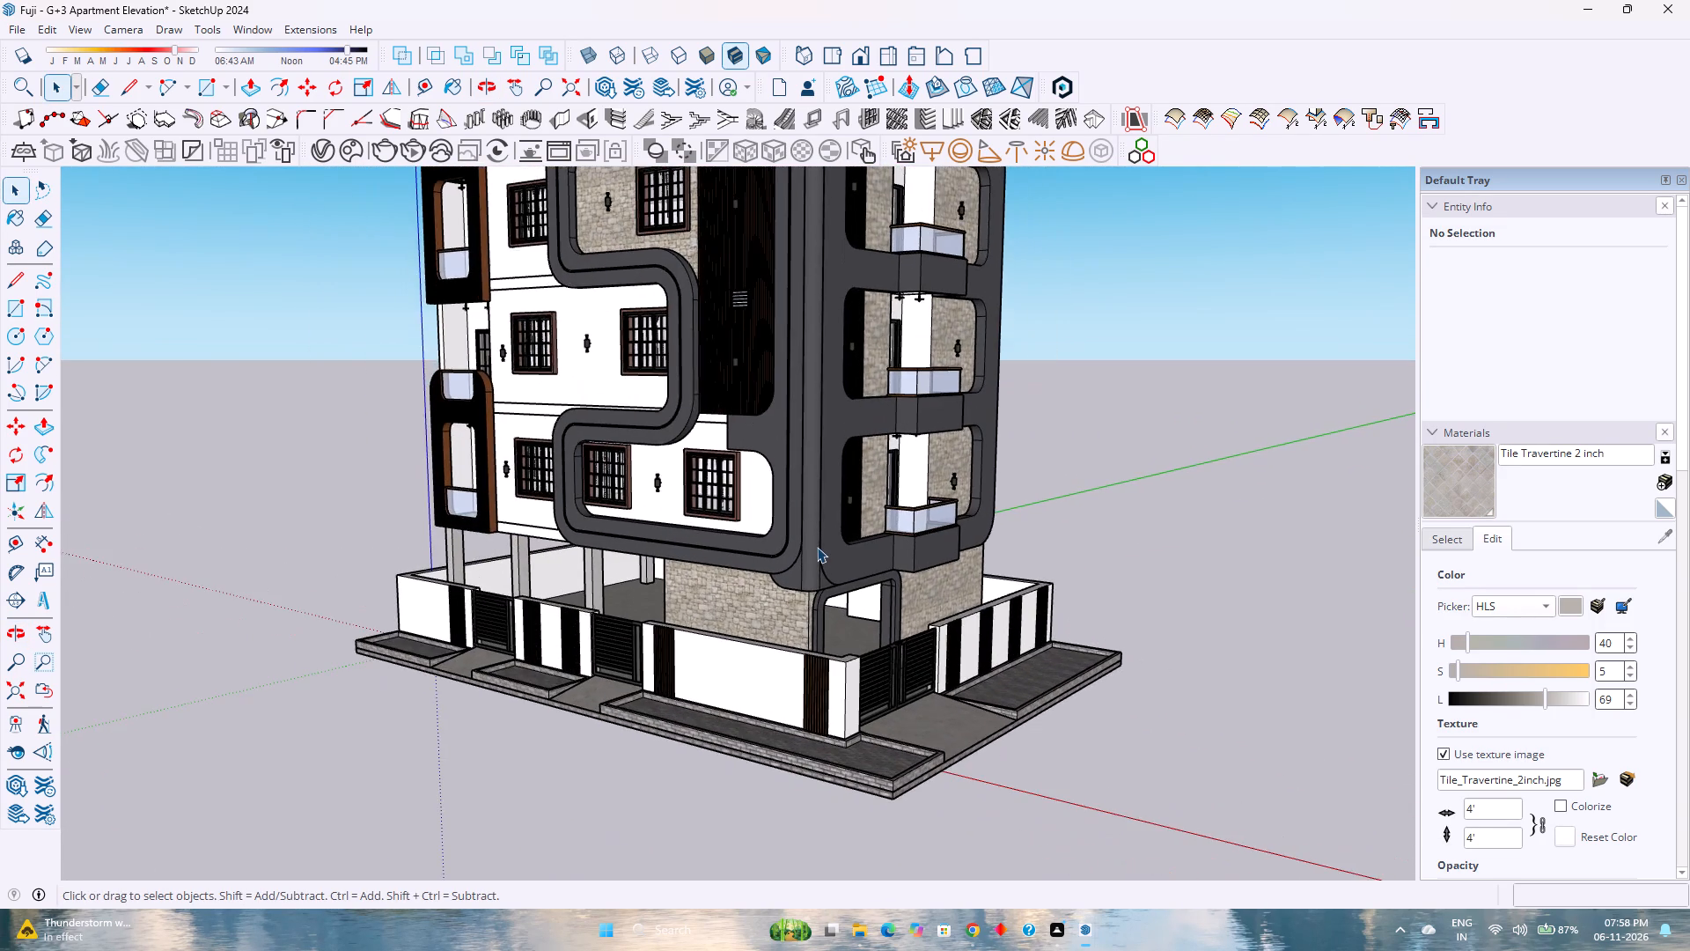
pyautogui.scroll(-5, 813, 557)
pyautogui.scroll(4, 812, 560)
pyautogui.scroll(-2, 808, 564)
pyautogui.scroll(3, 807, 564)
pyautogui.scroll(-4, 807, 564)
pyautogui.scroll(4, 805, 568)
pyautogui.scroll(-3, 805, 568)
pyautogui.scroll(3, 805, 568)
pyautogui.scroll(-4, 805, 568)
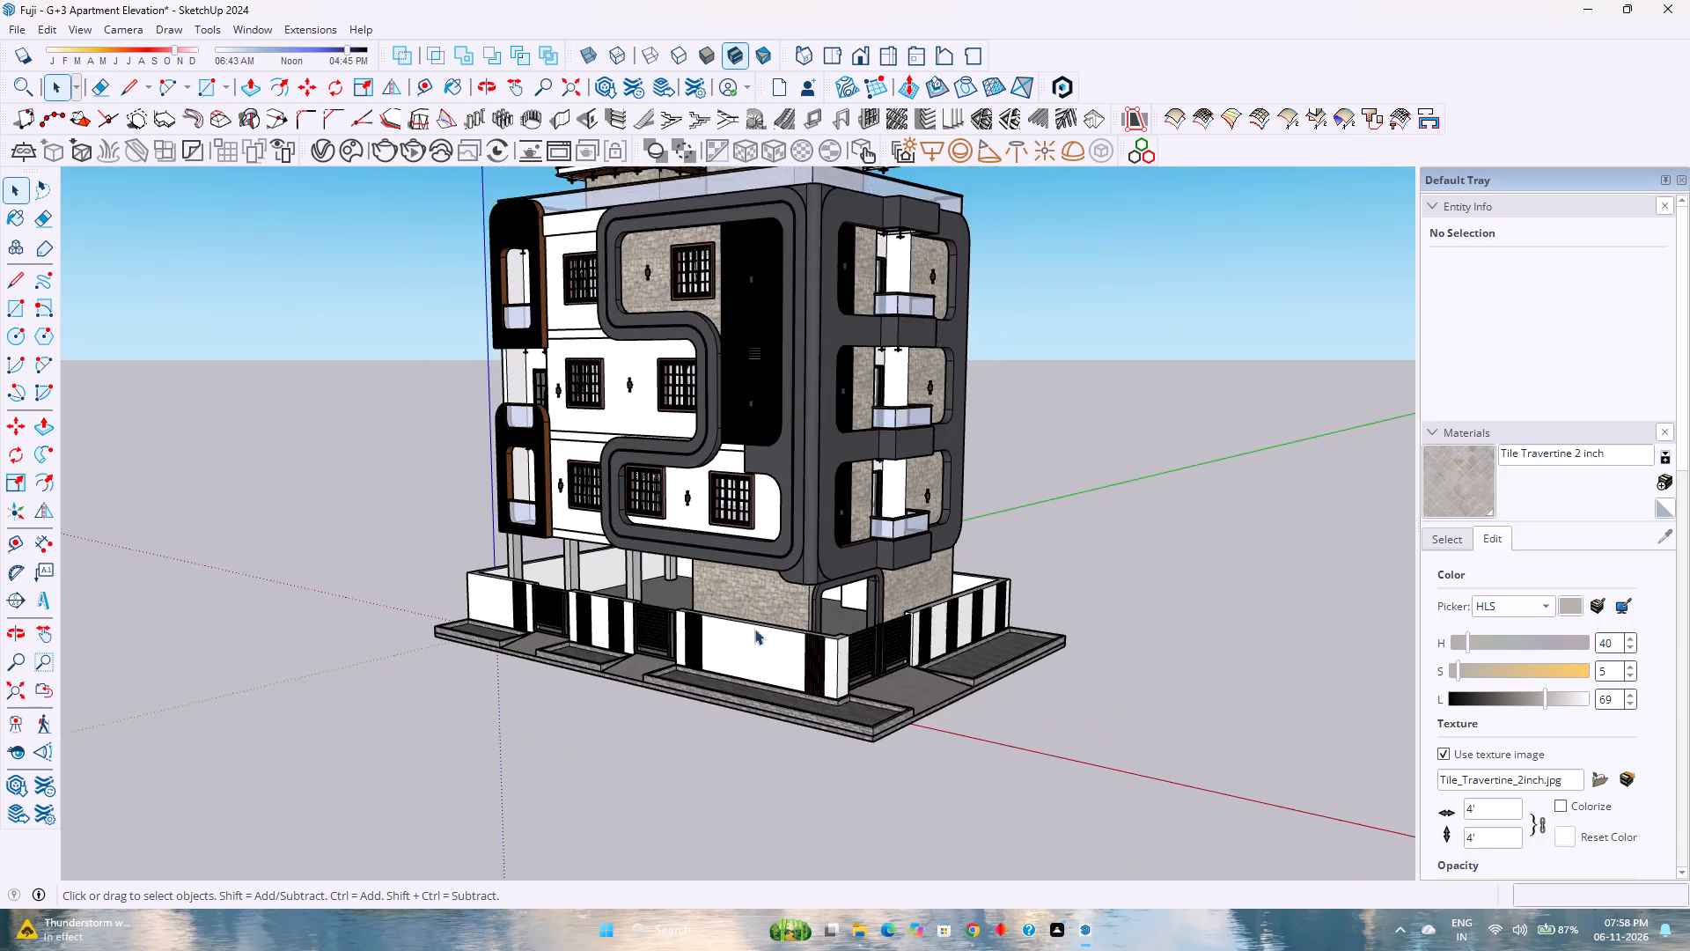
# Examine the ground floor corner up close, covering the stone cladding, curved entrance frame, slatted gates and striped boundary wall.
pyautogui.scroll(14, 748, 639)
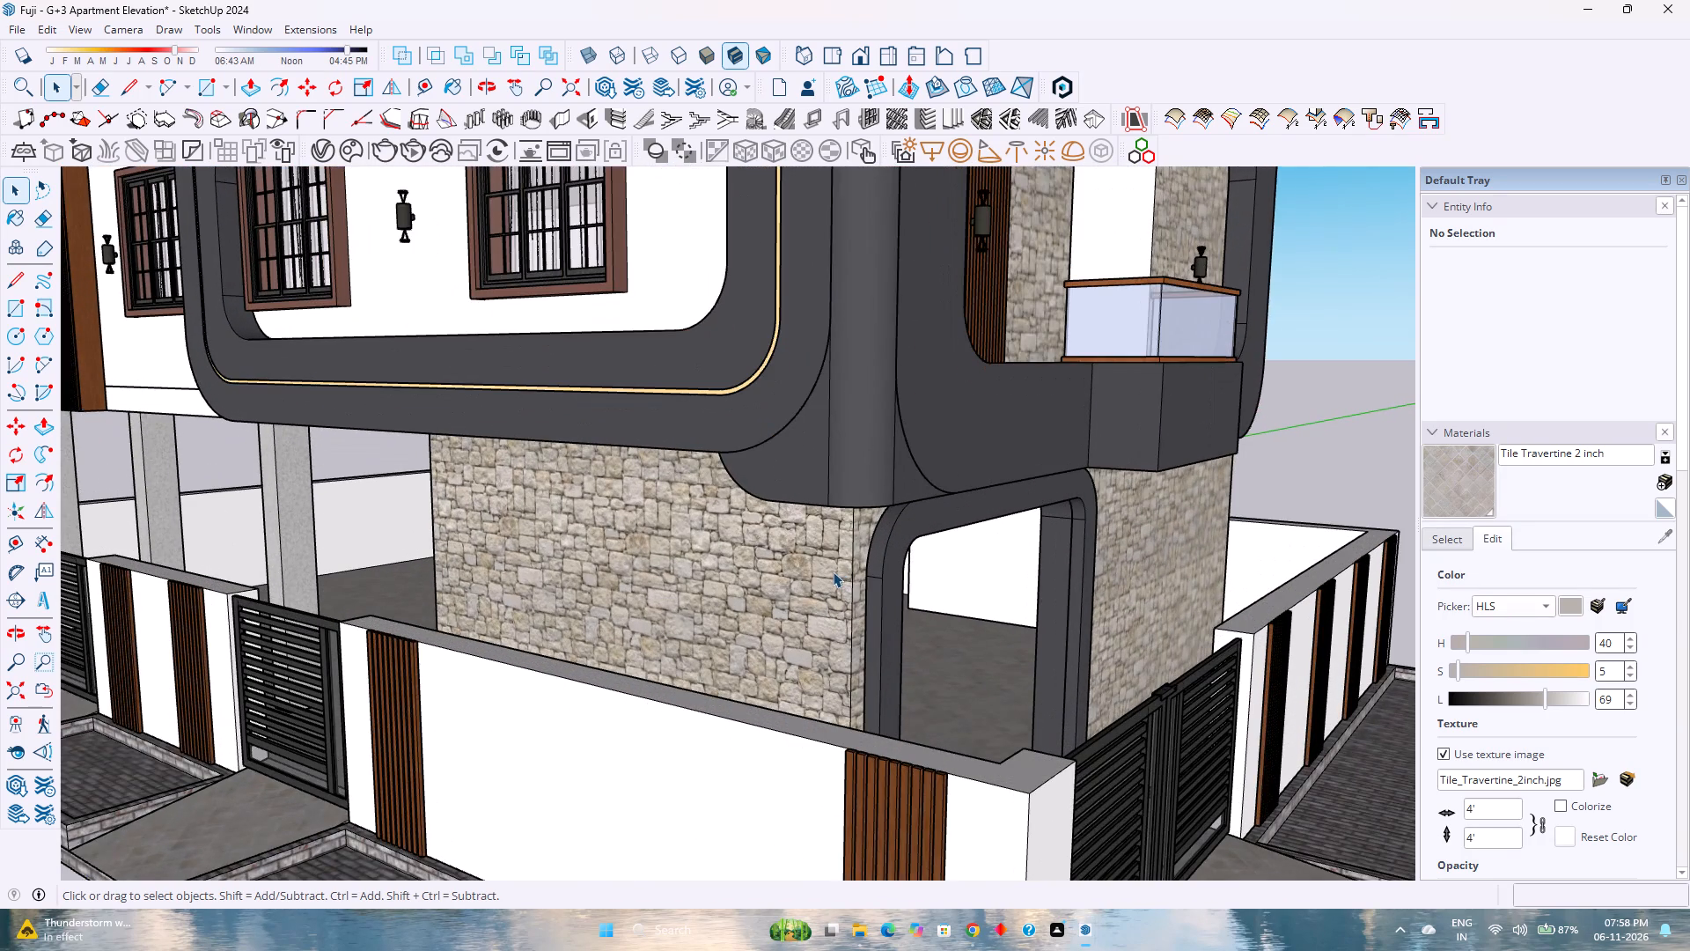
pyautogui.scroll(-12, 833, 571)
pyautogui.scroll(4, 976, 570)
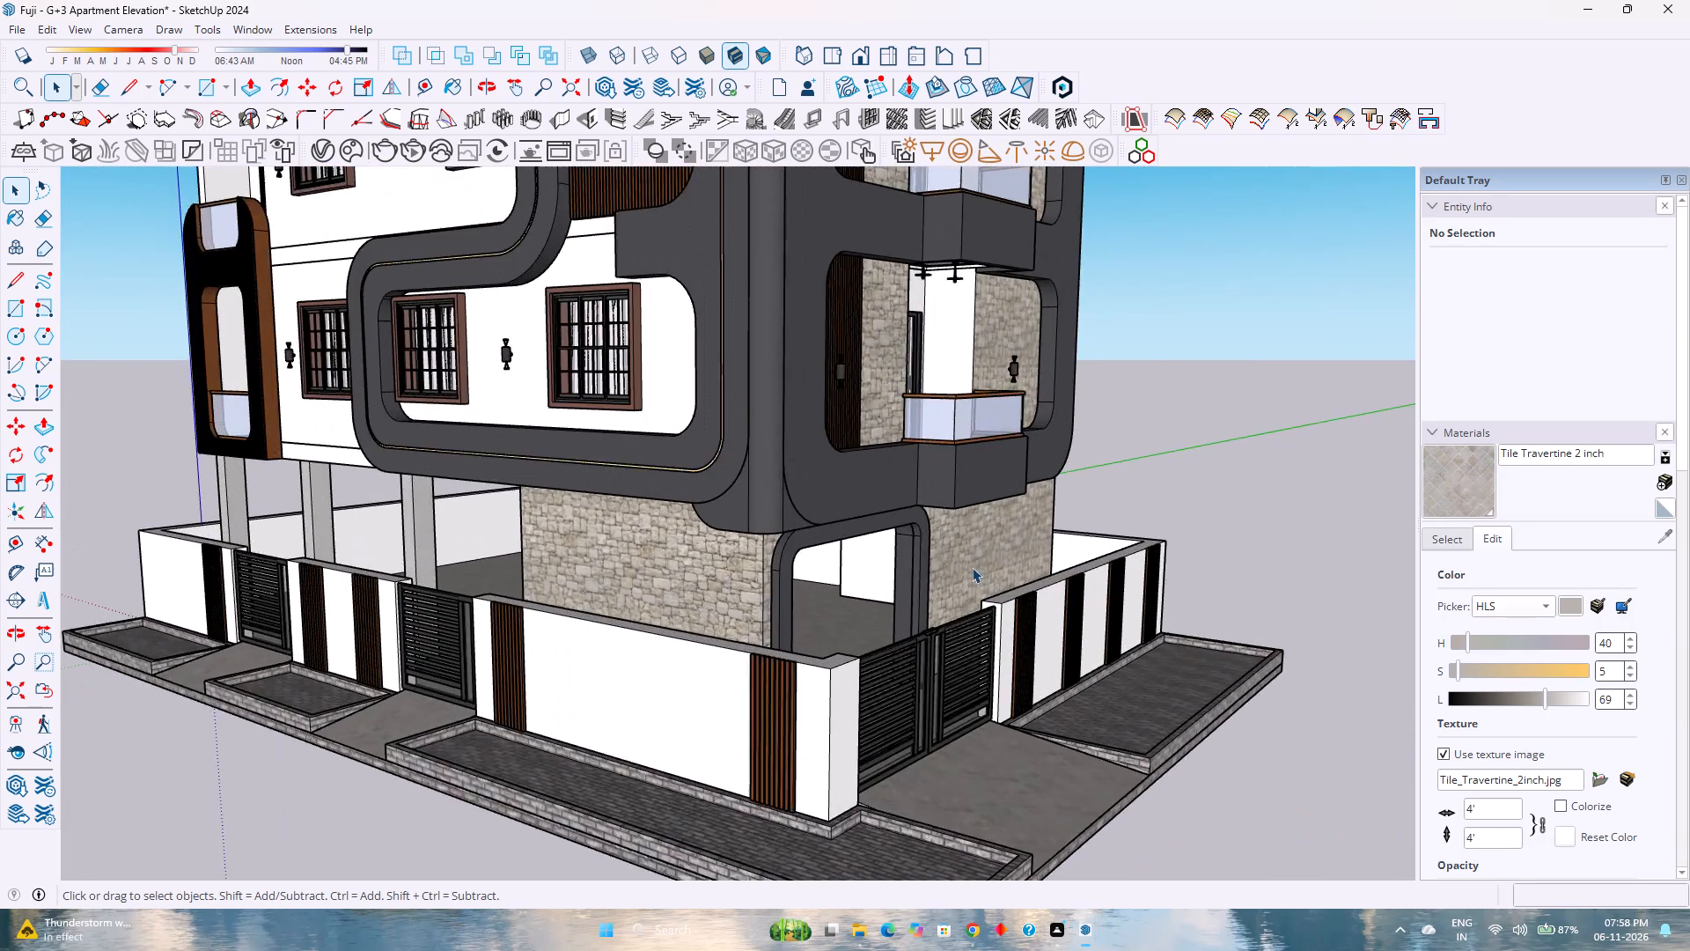
pyautogui.scroll(3, 972, 567)
pyautogui.scroll(-6, 962, 566)
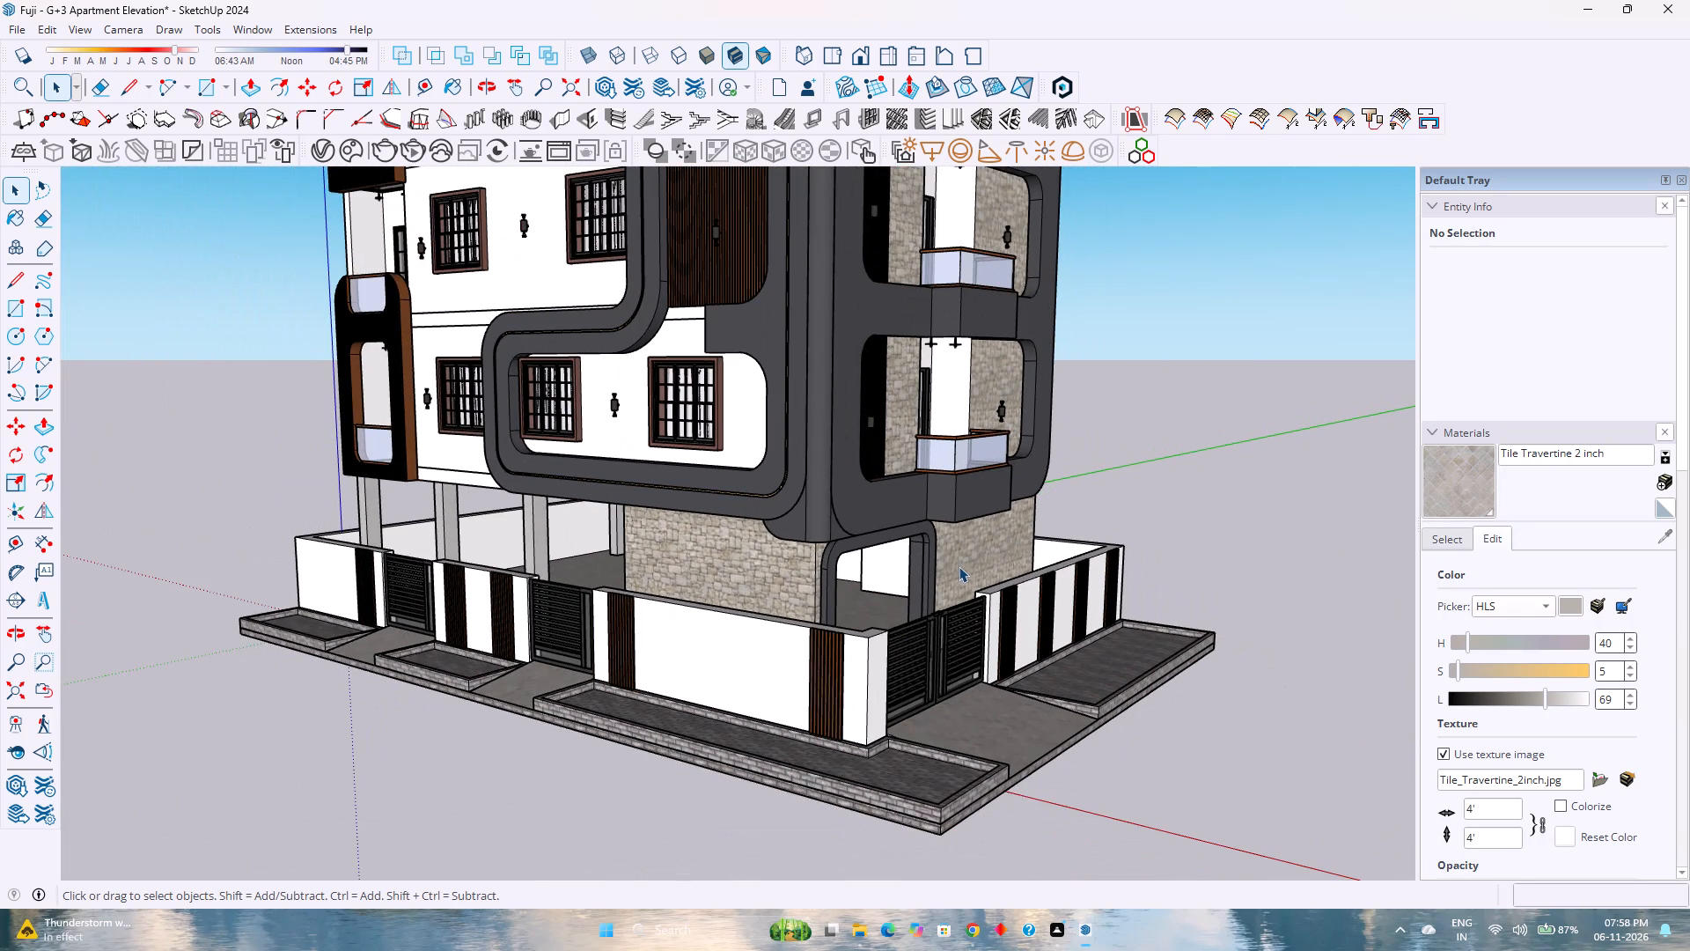
pyautogui.scroll(2, 959, 566)
pyautogui.scroll(-3, 958, 564)
pyautogui.scroll(1, 958, 564)
pyautogui.scroll(-3, 958, 564)
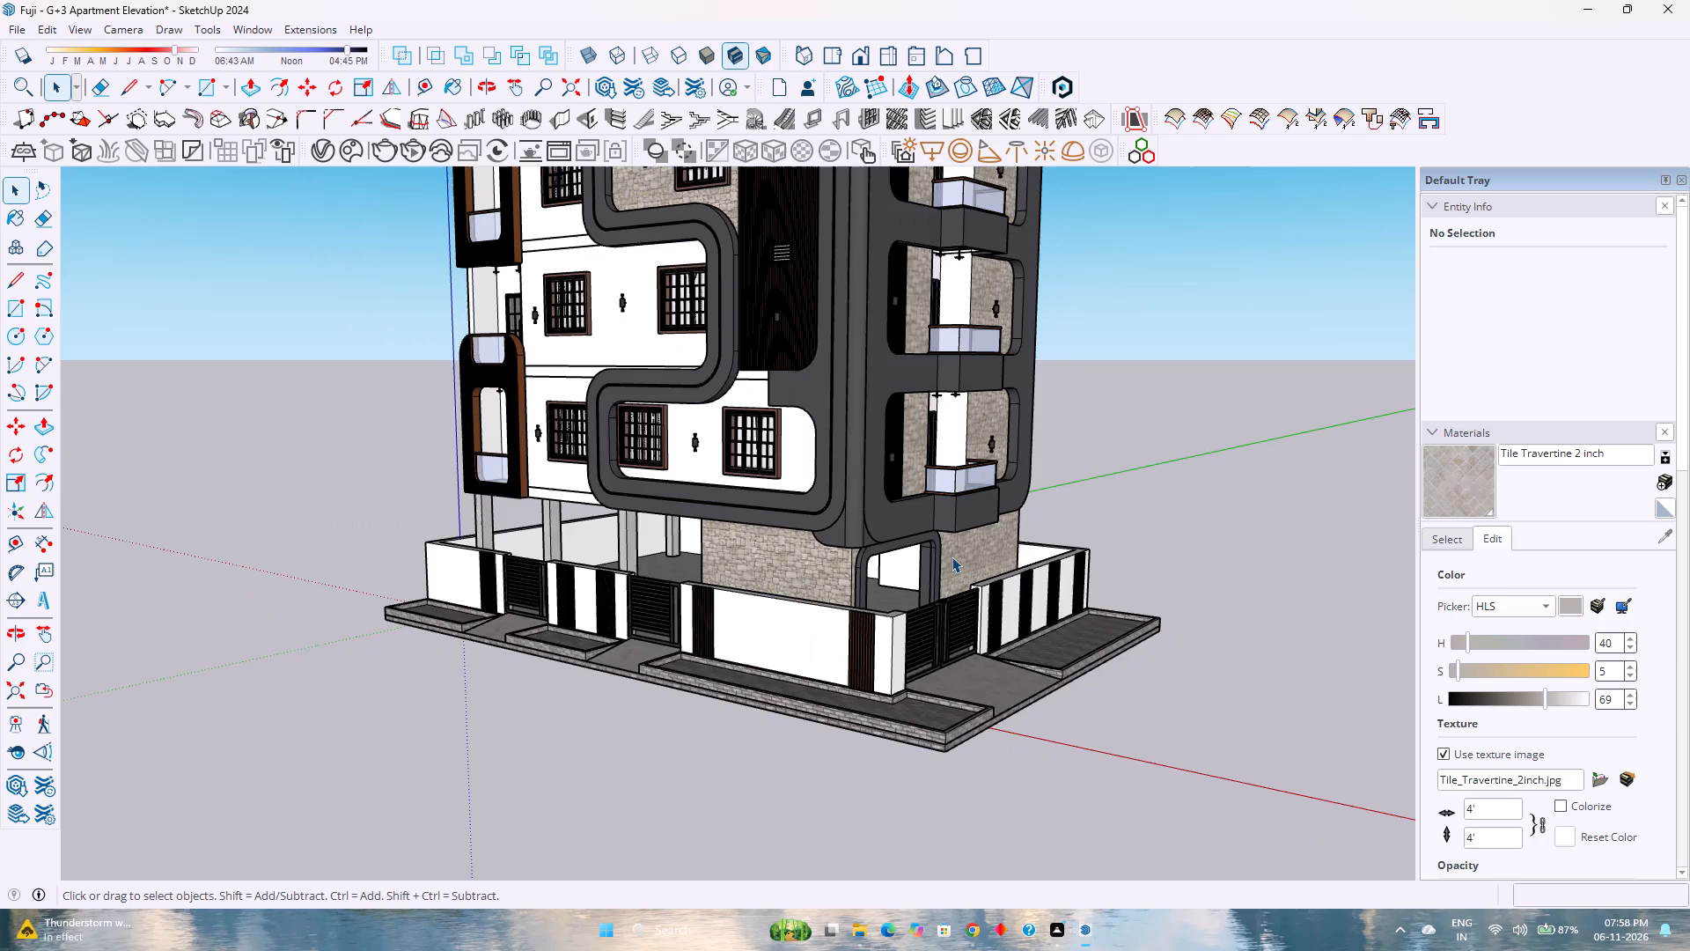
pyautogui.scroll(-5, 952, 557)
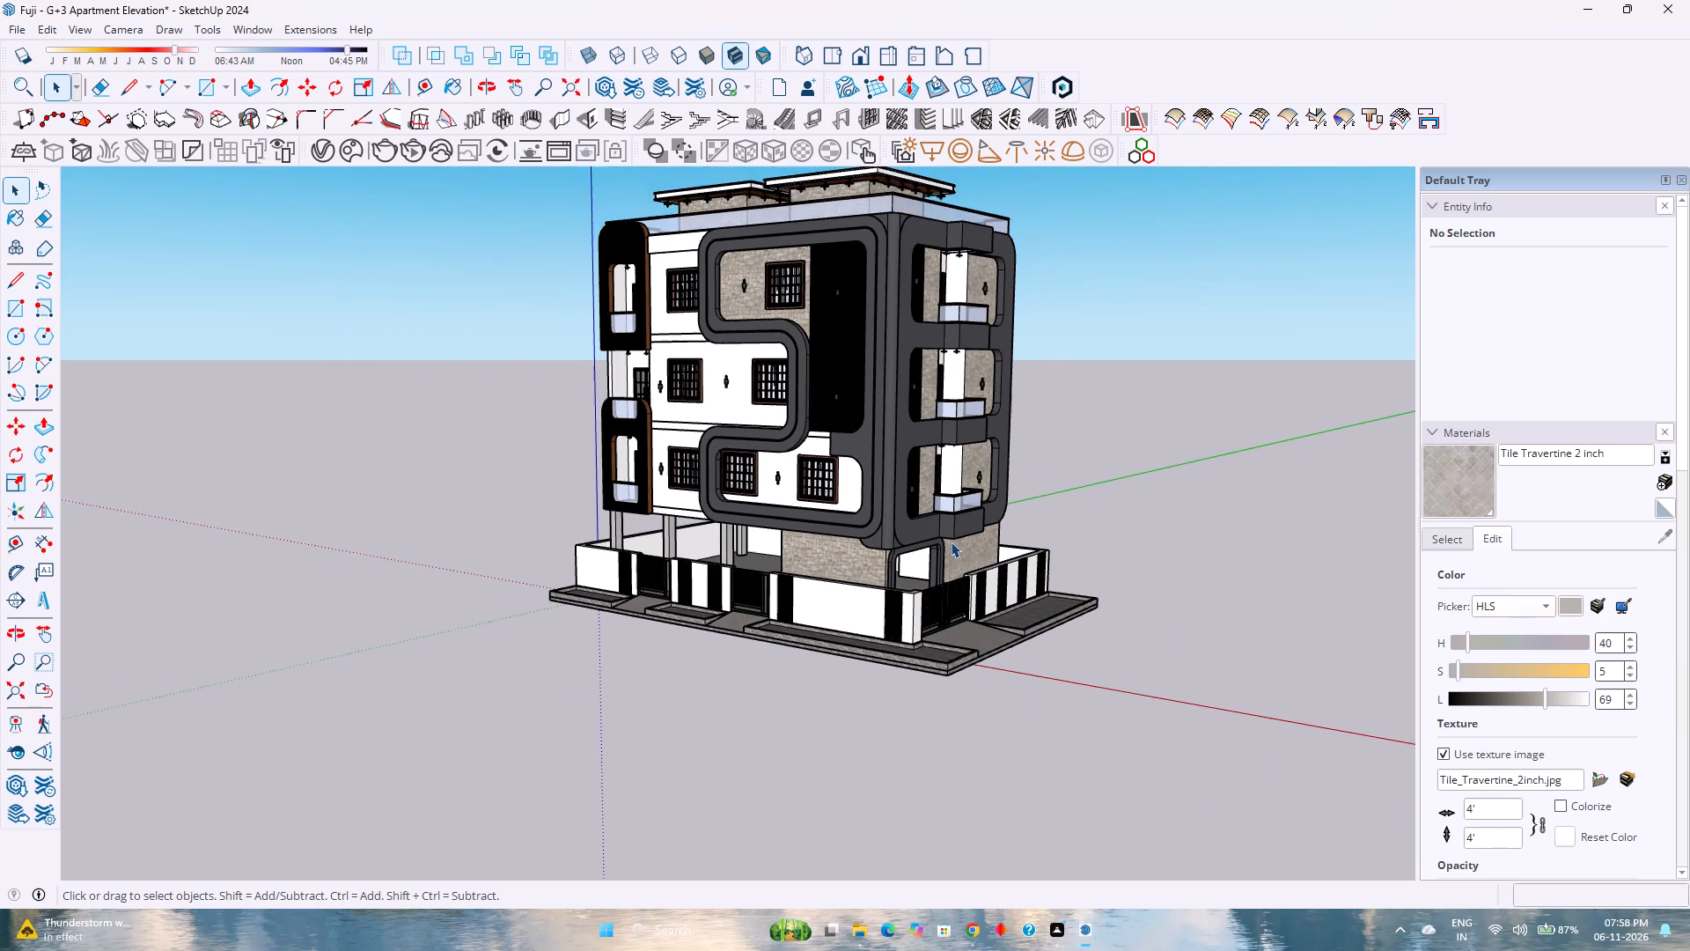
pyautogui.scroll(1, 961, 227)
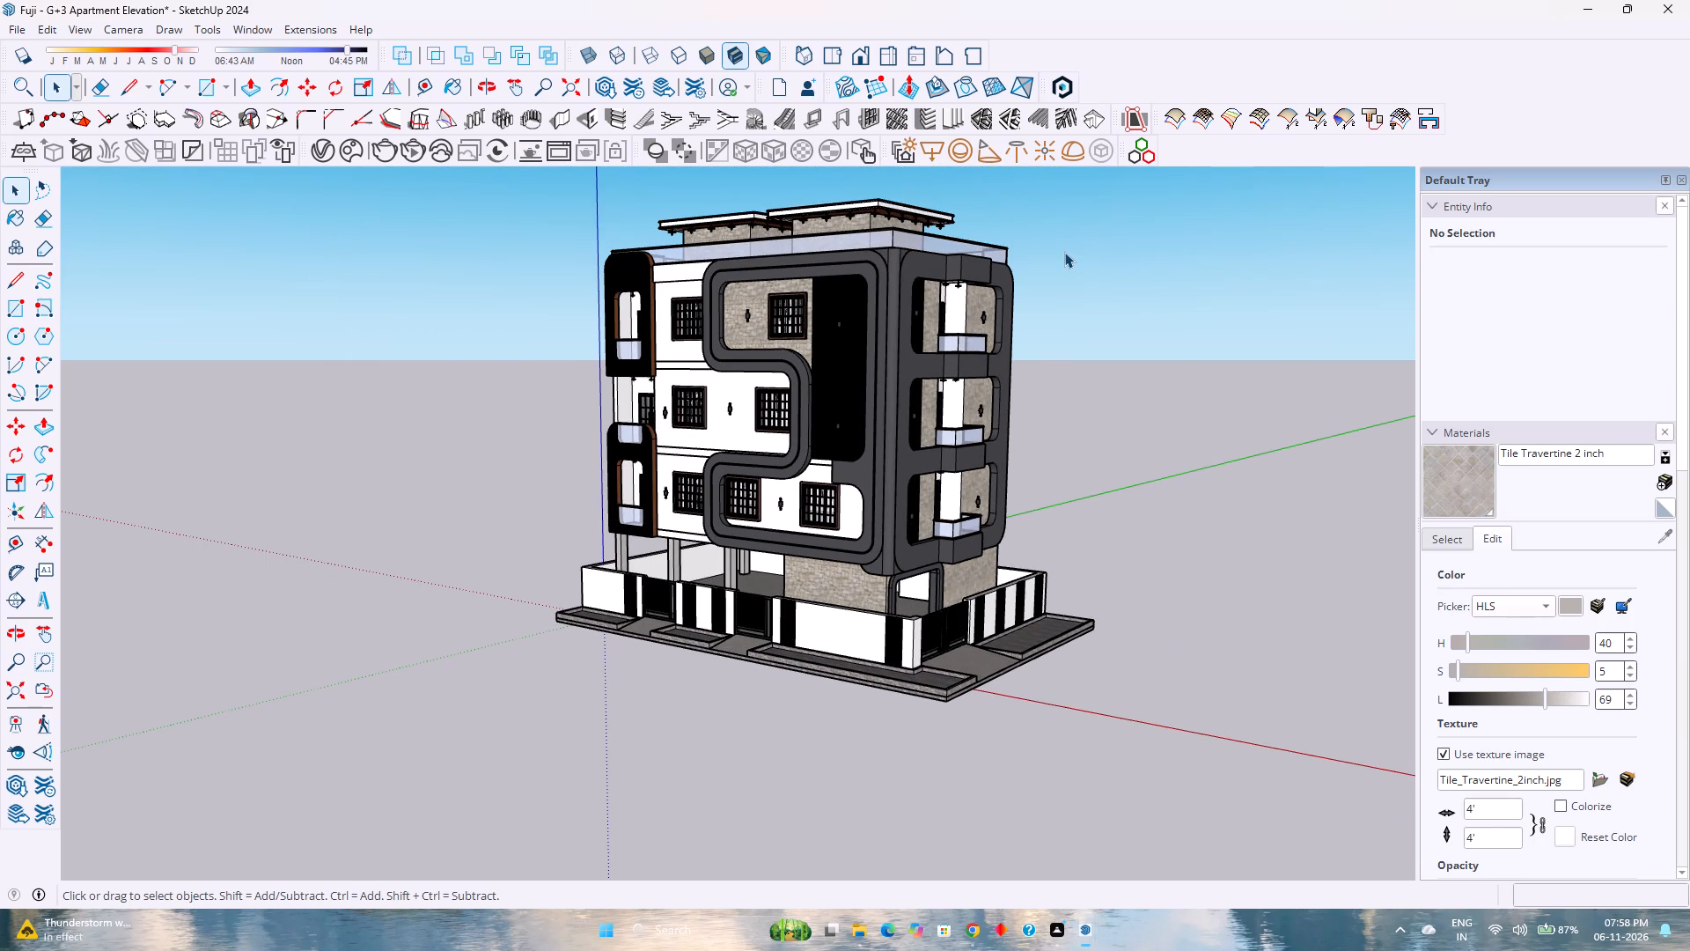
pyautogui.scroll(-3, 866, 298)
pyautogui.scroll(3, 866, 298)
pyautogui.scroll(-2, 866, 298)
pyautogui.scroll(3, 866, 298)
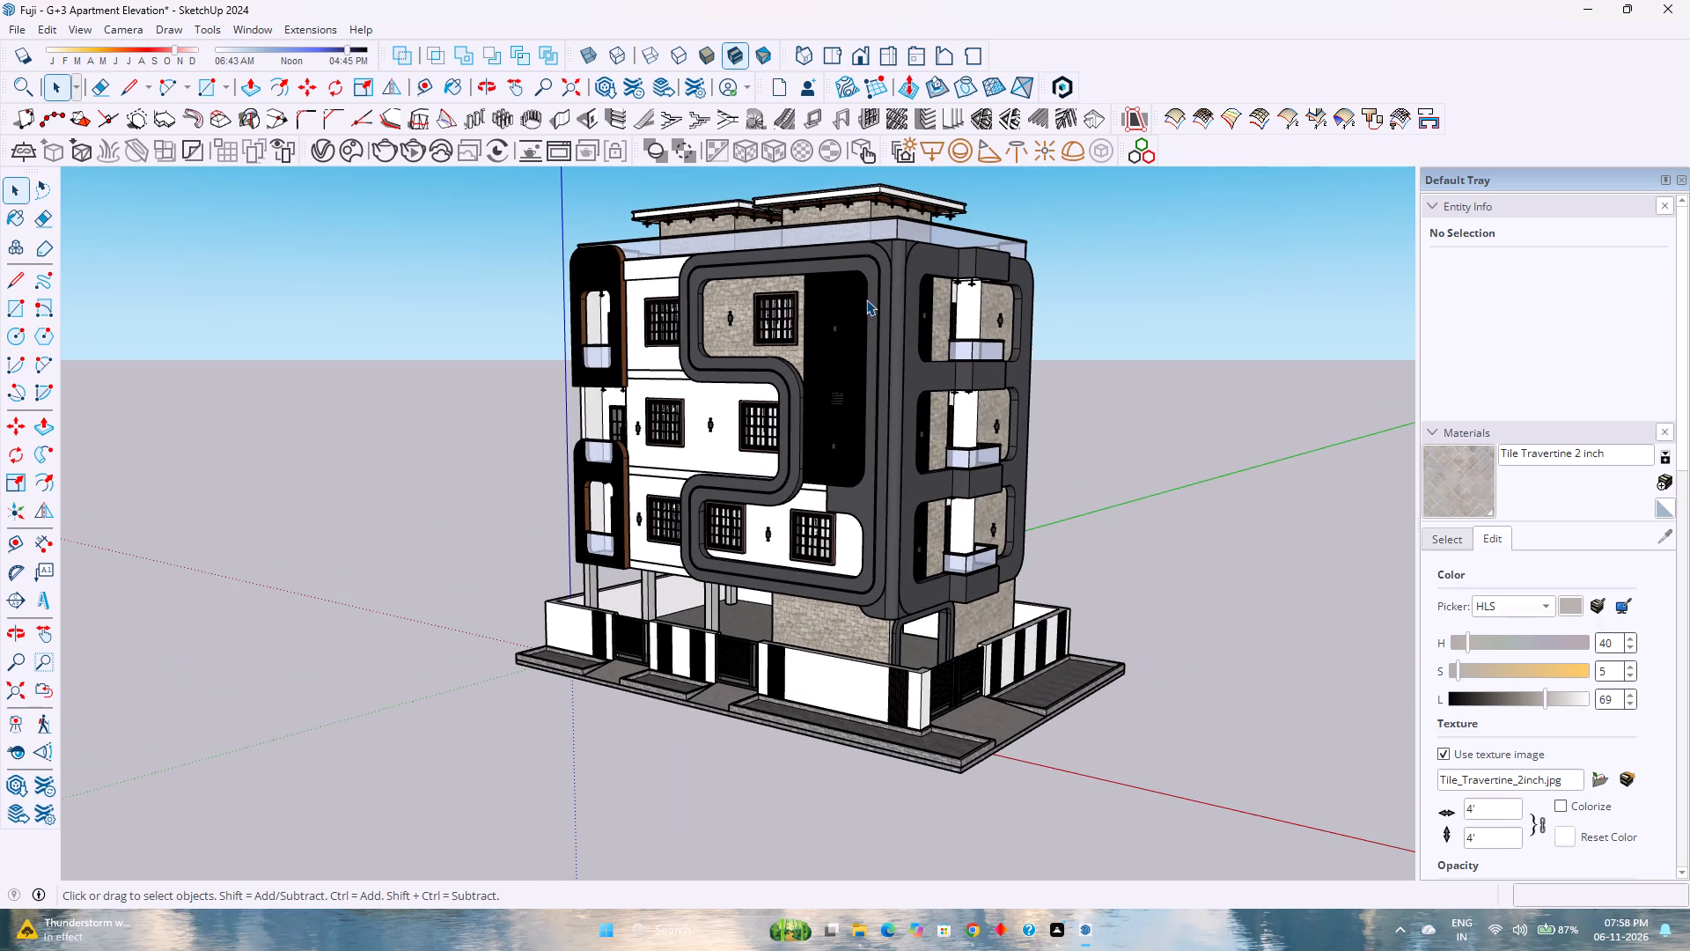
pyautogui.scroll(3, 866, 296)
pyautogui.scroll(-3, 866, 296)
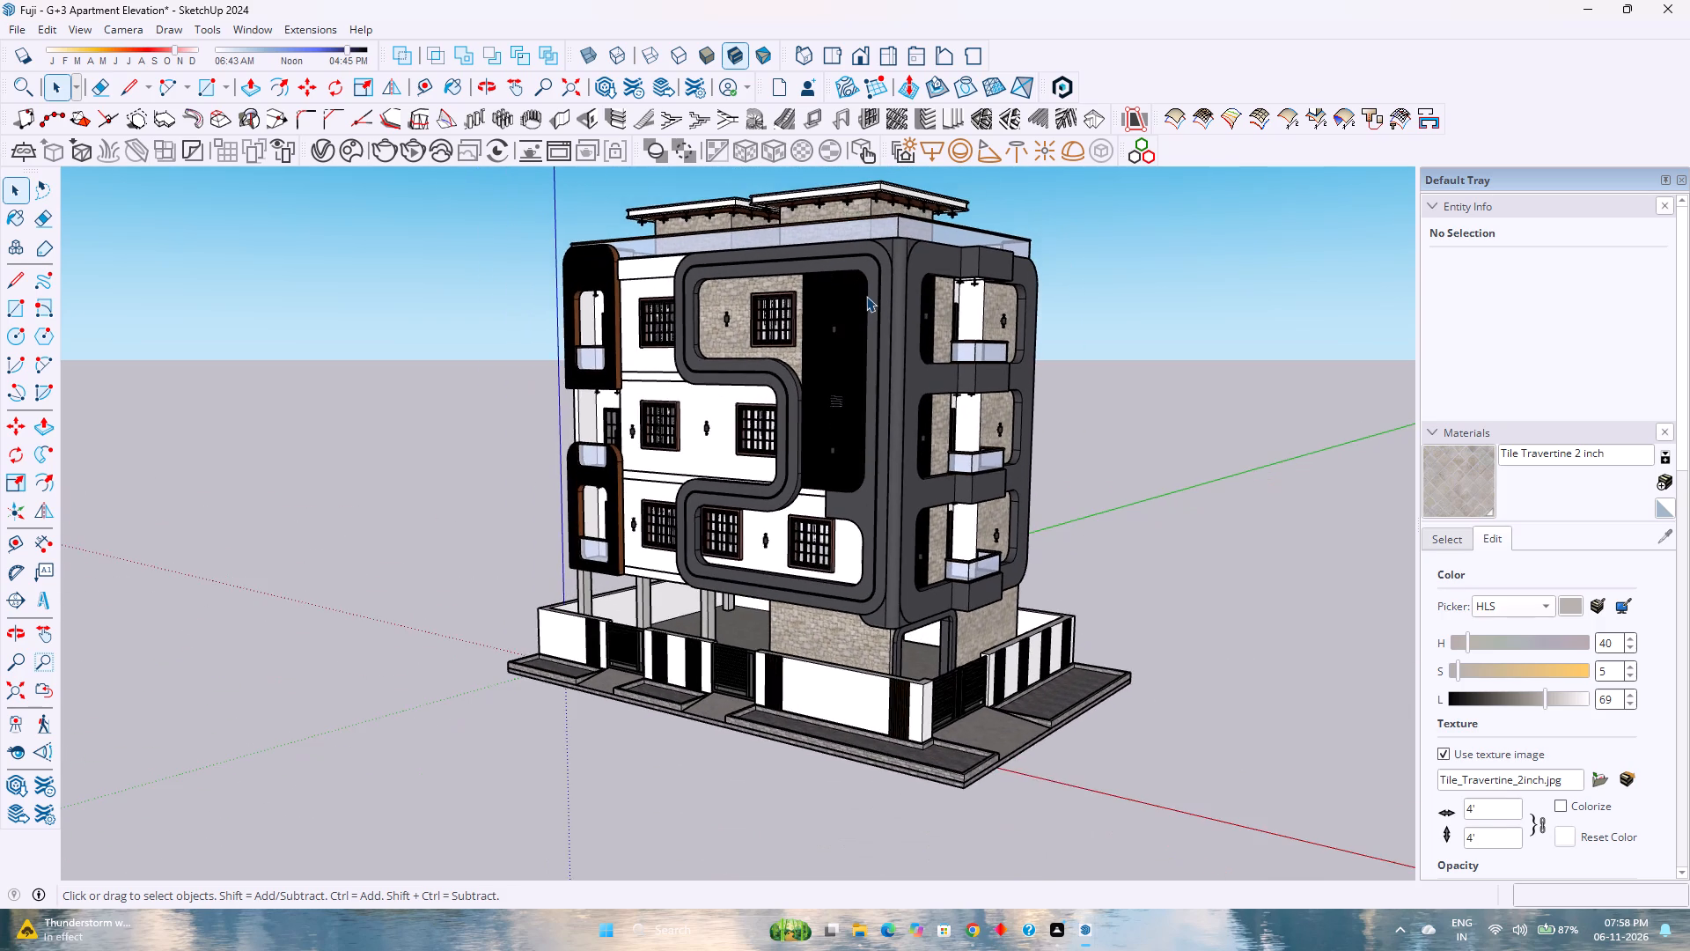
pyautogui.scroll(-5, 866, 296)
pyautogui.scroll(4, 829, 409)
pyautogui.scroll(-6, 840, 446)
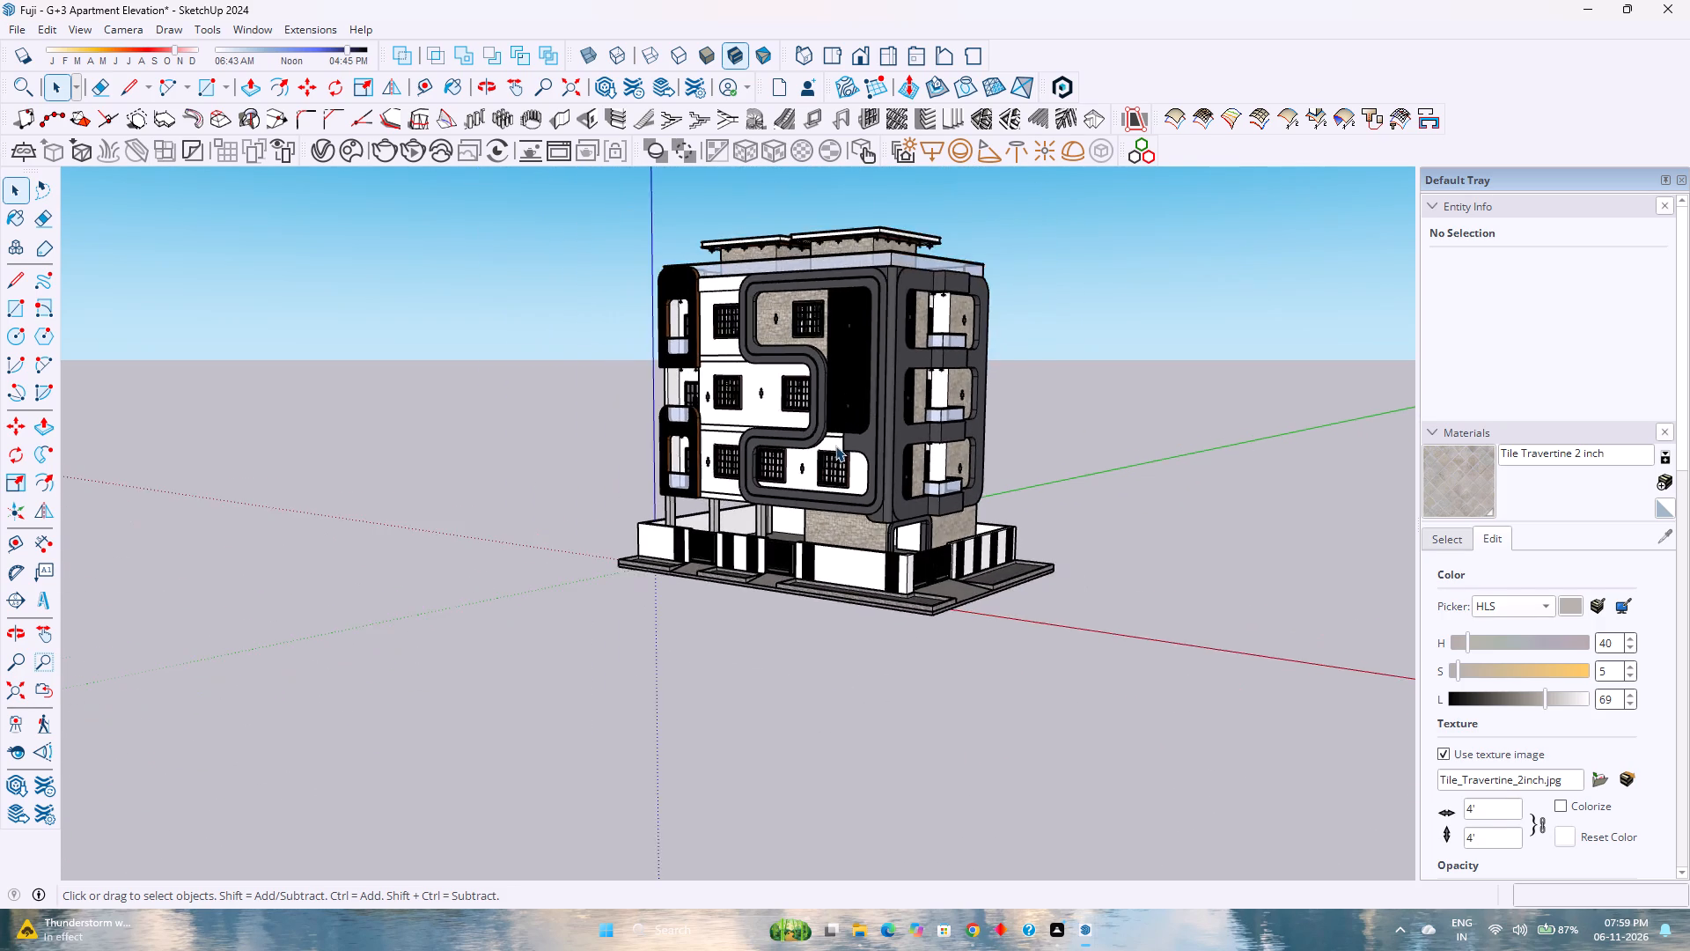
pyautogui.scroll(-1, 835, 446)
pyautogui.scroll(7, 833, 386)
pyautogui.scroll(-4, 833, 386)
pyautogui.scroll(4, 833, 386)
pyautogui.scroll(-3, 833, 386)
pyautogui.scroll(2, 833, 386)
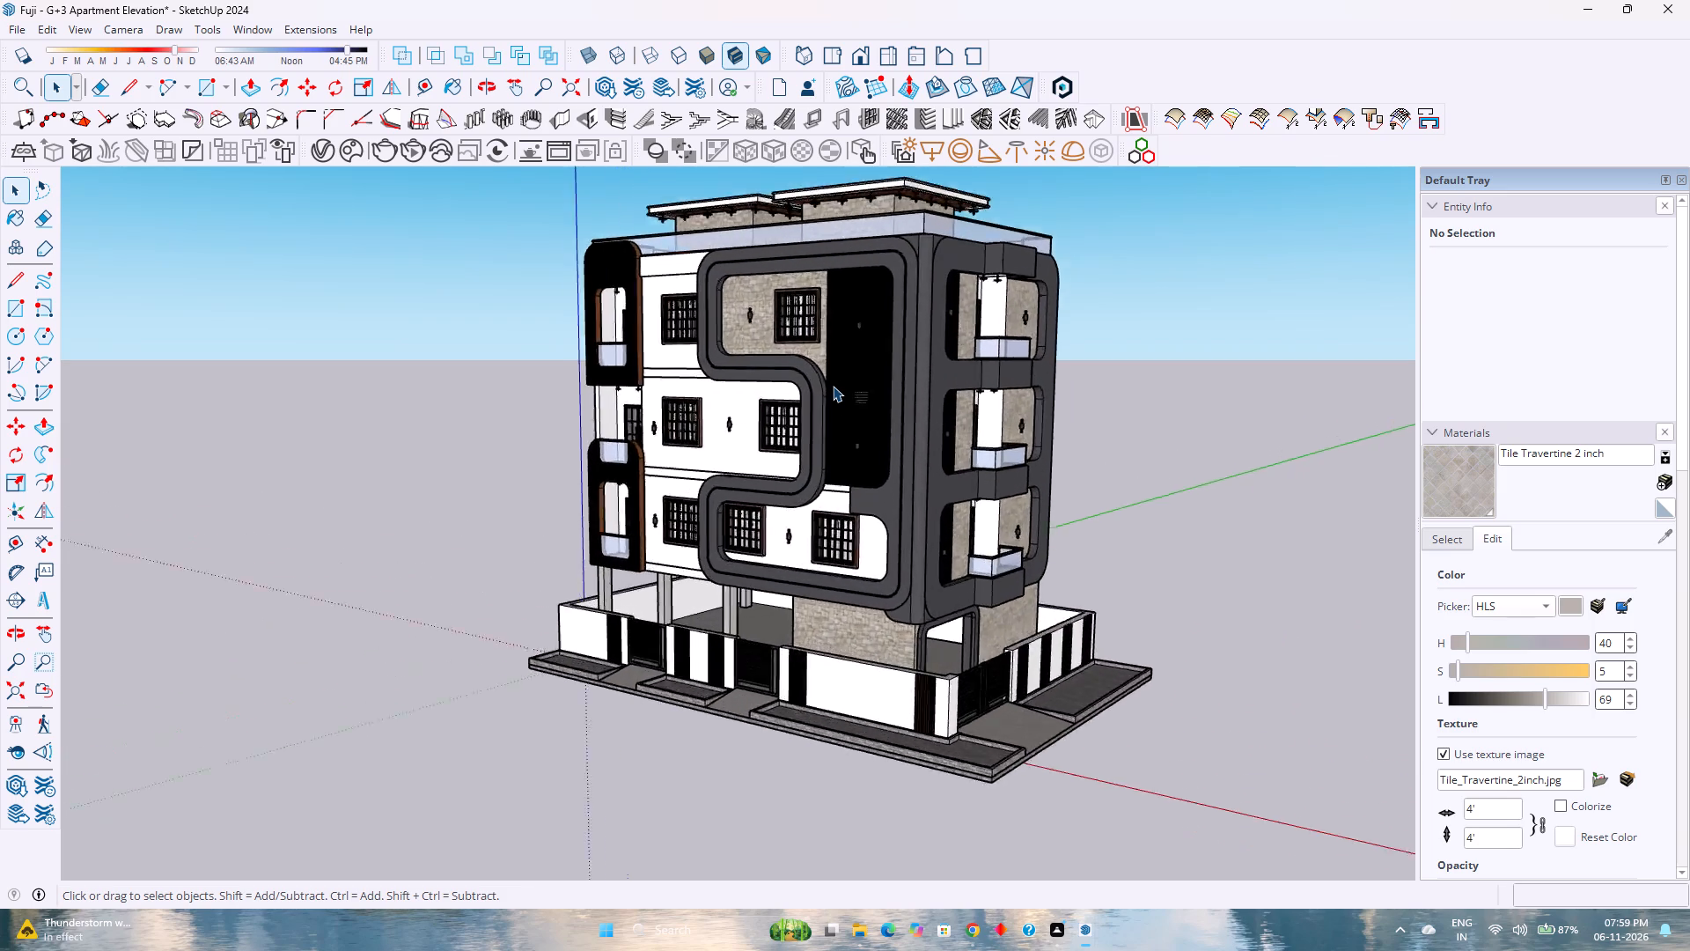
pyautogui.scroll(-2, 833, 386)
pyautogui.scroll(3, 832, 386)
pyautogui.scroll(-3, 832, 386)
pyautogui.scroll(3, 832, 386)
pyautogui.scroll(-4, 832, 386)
# Examine the S-shaped grey frame facade up close, covering the wood-slat panel, stone cladding, windows and wall lights.
pyautogui.scroll(6, 832, 386)
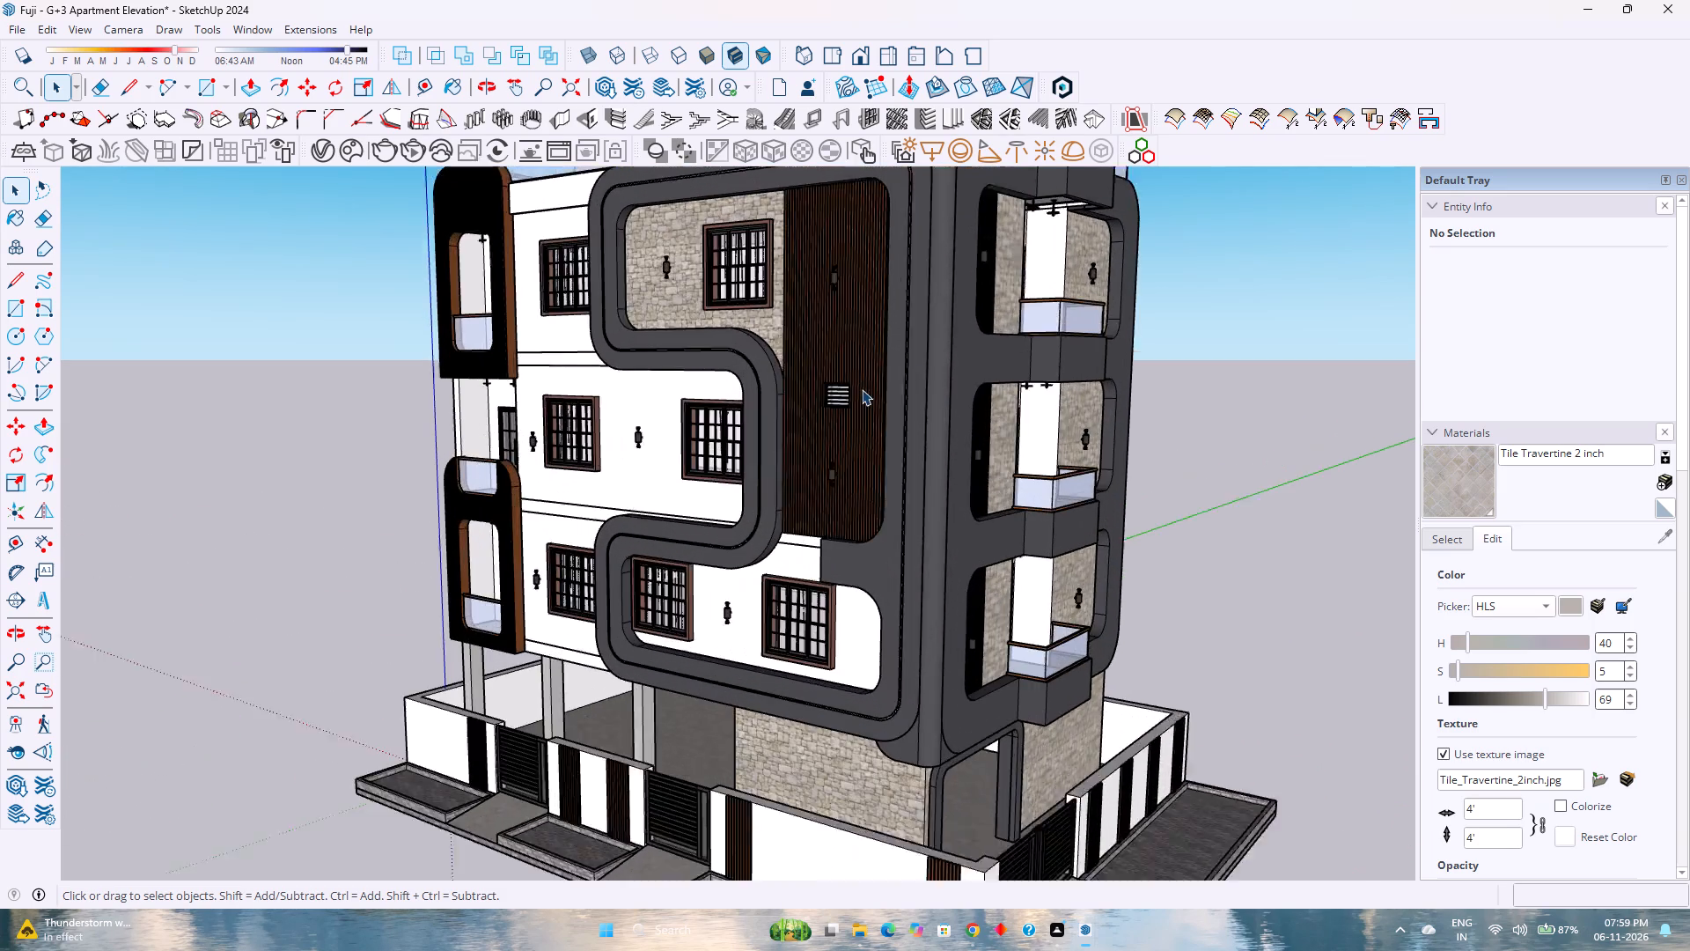
pyautogui.scroll(10, 862, 389)
pyautogui.scroll(-7, 850, 389)
pyautogui.moveTo(803, 405); pyautogui.dragTo(835, 402, button='middle')
pyautogui.middleClick(835, 402)
pyautogui.middleClick(837, 402)
pyautogui.middleClick(837, 402)
pyautogui.scroll(-2, 837, 402)
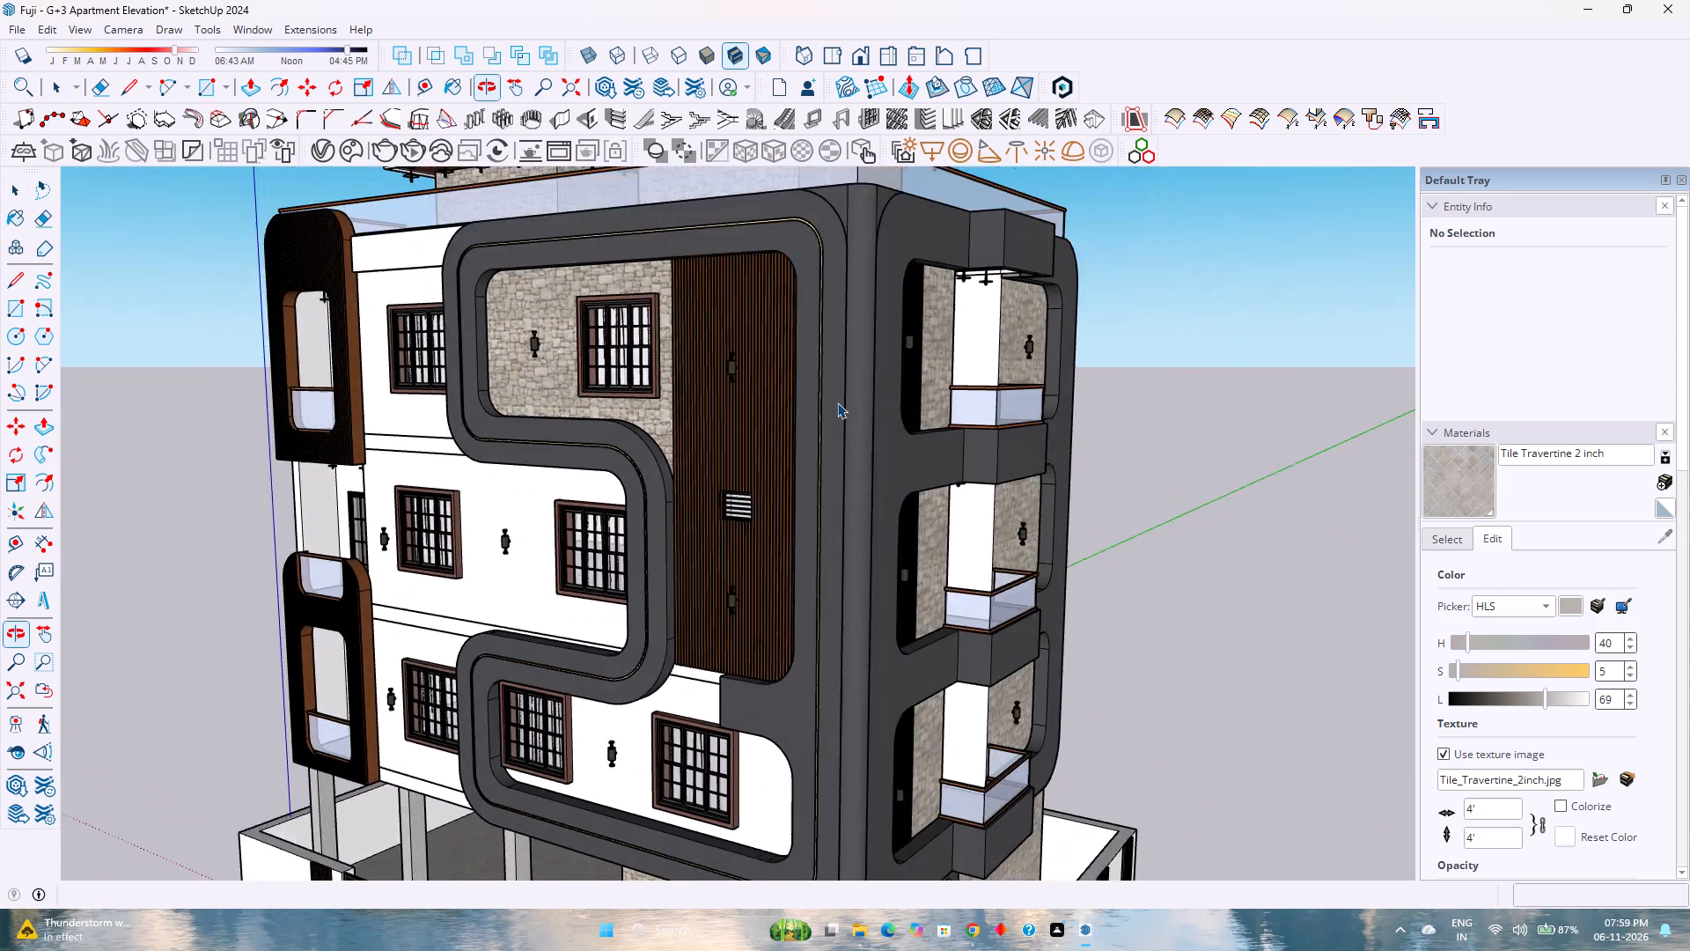
pyautogui.scroll(-3, 837, 402)
pyautogui.scroll(4, 643, 446)
pyautogui.moveTo(654, 506); pyautogui.dragTo(687, 441, button='middle')
pyautogui.middleClick(687, 440)
pyautogui.middleClick(687, 440)
pyautogui.scroll(1, 688, 440)
pyautogui.scroll(-4, 693, 437)
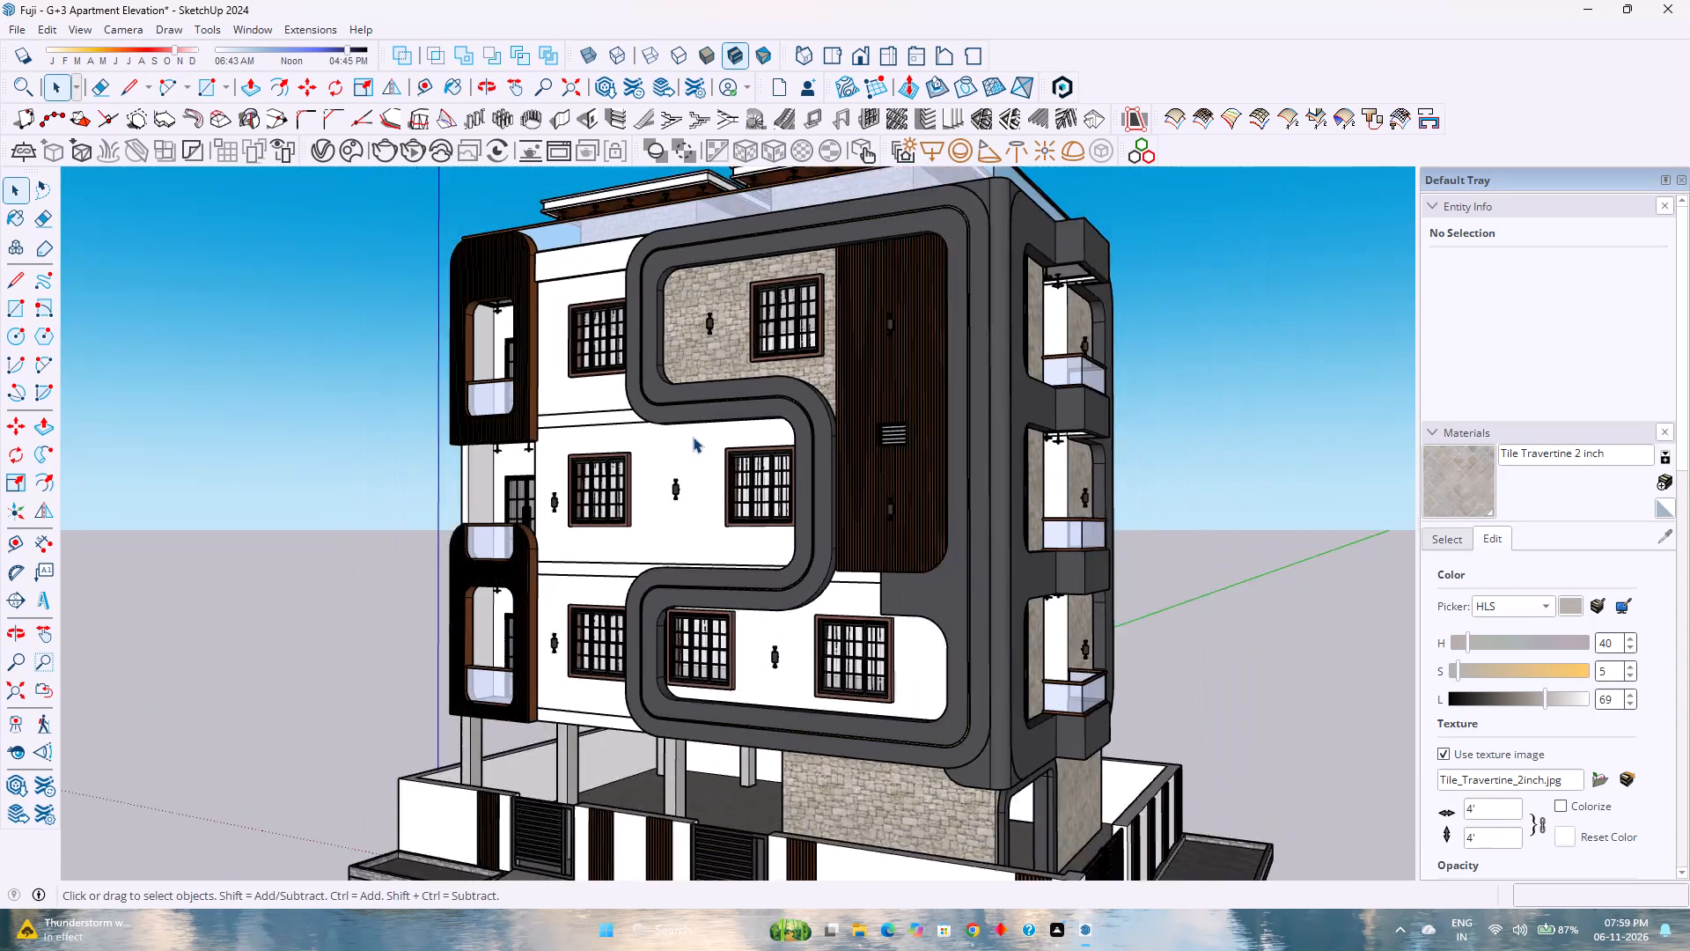
# Examine the long facade nearly straight on, covering the wood-framed balconies, window rows, curved frame and ground-floor columns.
pyautogui.scroll(-5, 693, 437)
pyautogui.moveTo(793, 475); pyautogui.dragTo(956, 493, button='middle')
pyautogui.middleClick(956, 493)
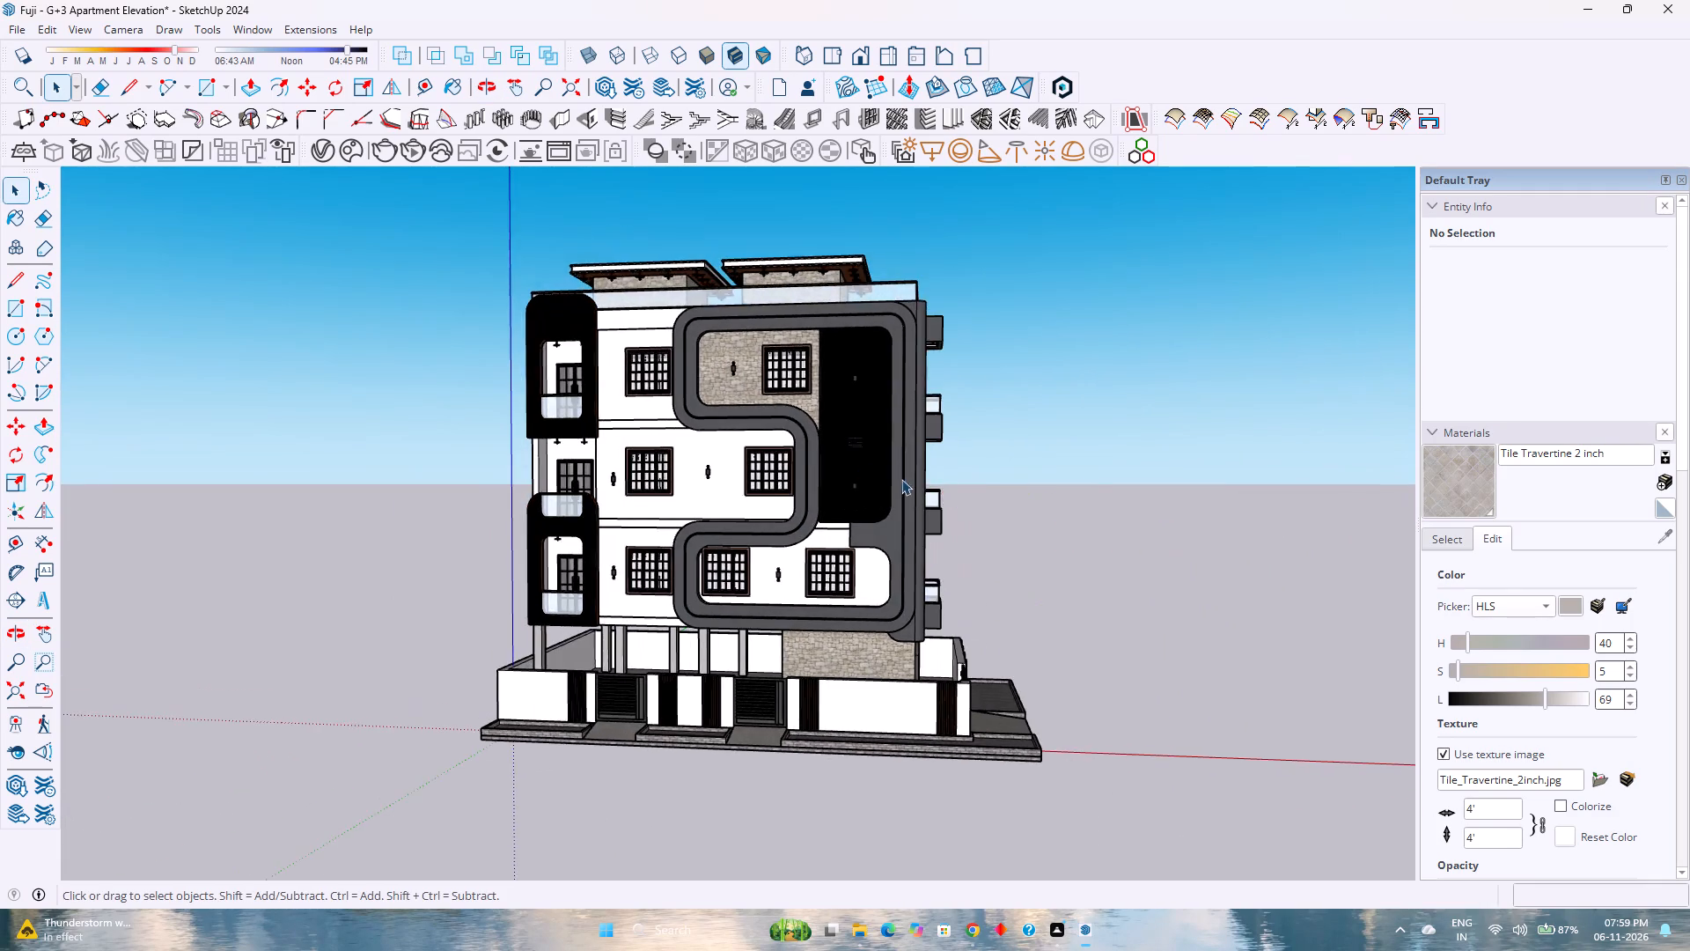
pyautogui.scroll(7, 836, 456)
pyautogui.scroll(-7, 836, 454)
pyautogui.scroll(5, 609, 547)
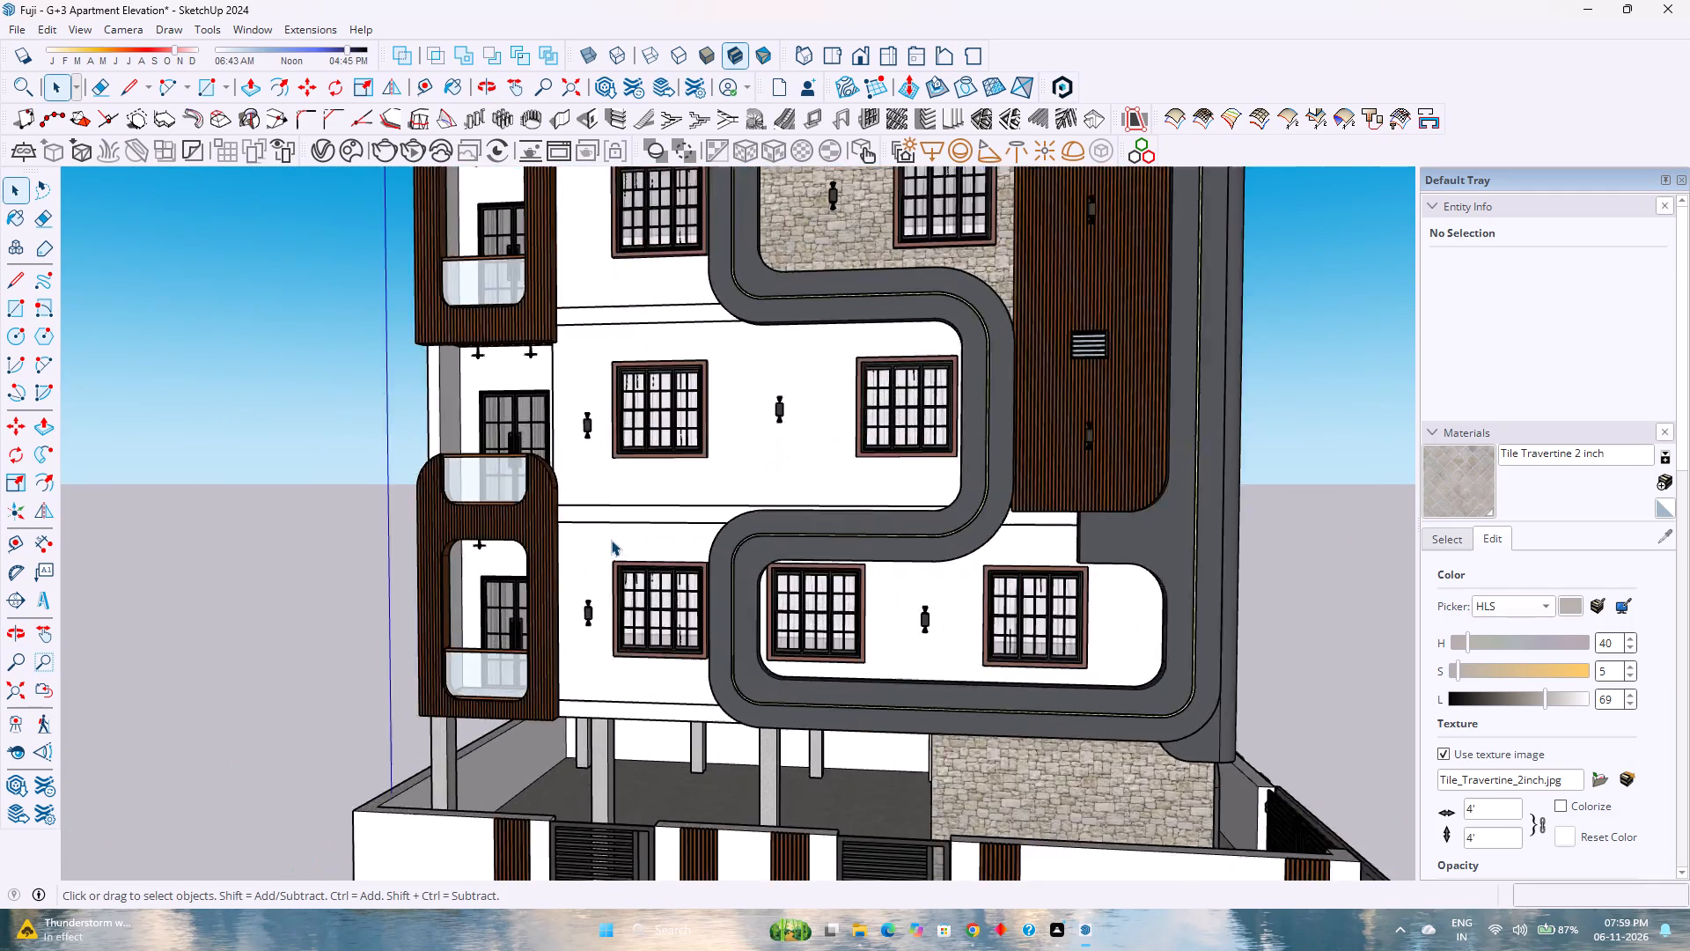
pyautogui.scroll(2, 611, 540)
pyautogui.scroll(-8, 611, 540)
pyautogui.scroll(4, 840, 470)
pyautogui.moveTo(834, 469); pyautogui.dragTo(853, 530, button='middle')
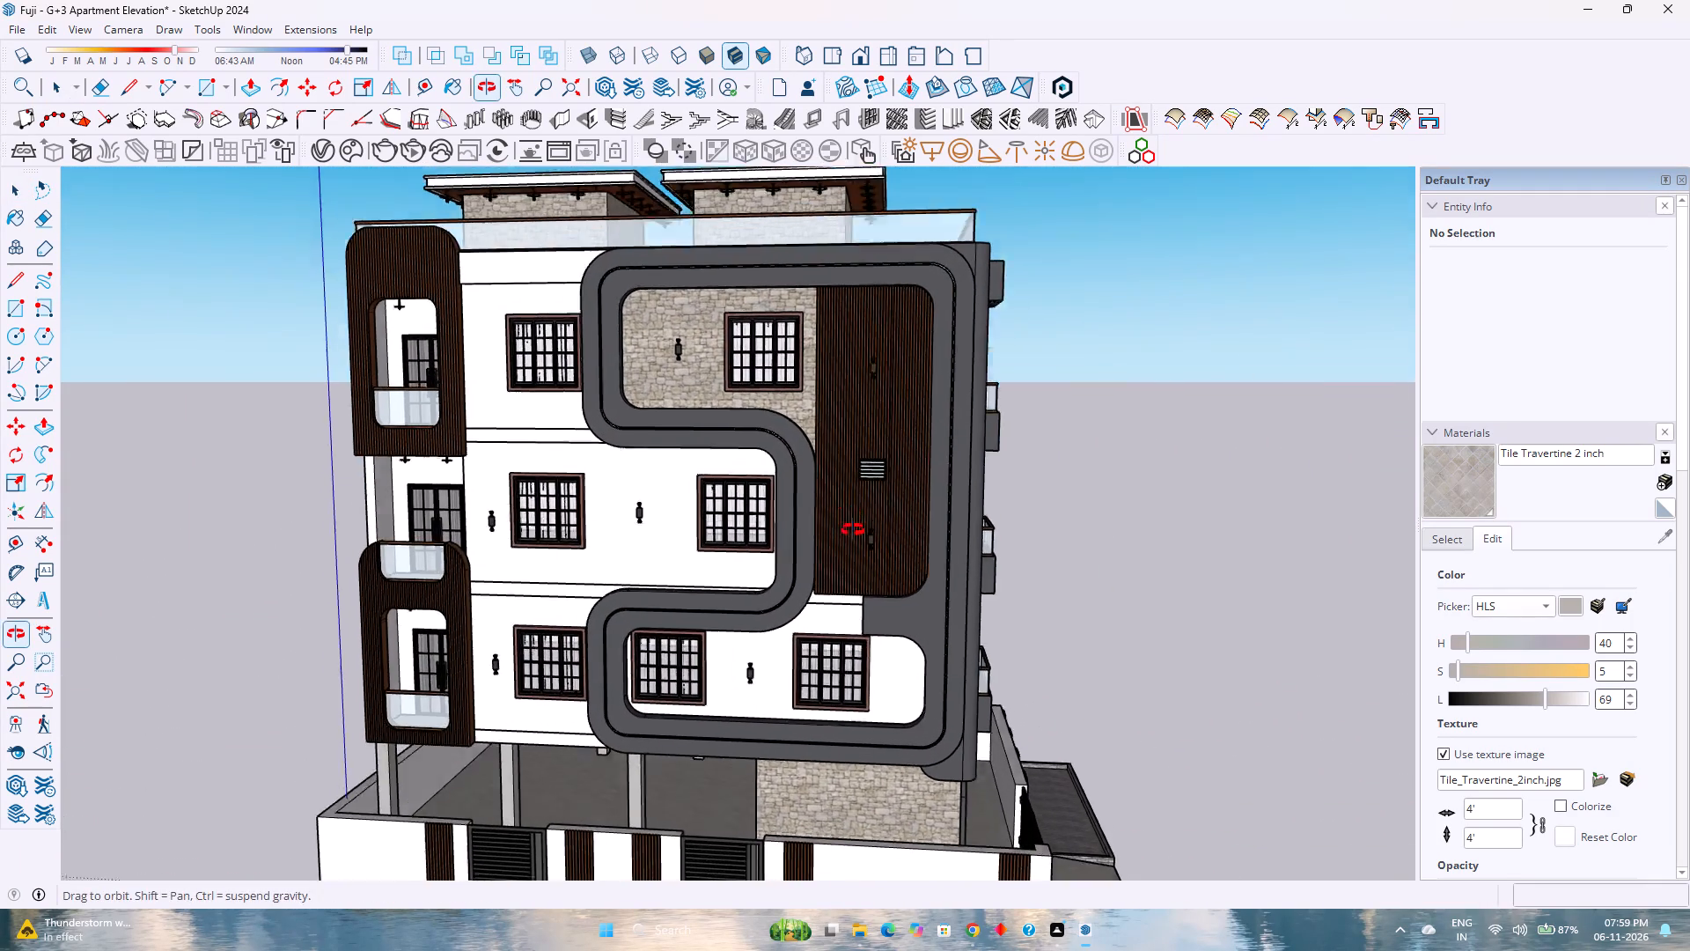
pyautogui.moveTo(853, 530); pyautogui.dragTo(854, 532, button='middle')
pyautogui.scroll(-2, 848, 529)
# Examine the curved frame, wood-slat panel and stacked glass balconies around the corner from a low viewpoint.
pyautogui.moveTo(849, 525); pyautogui.dragTo(590, 417, button='middle')
pyautogui.middleClick(590, 417)
pyautogui.scroll(6, 590, 417)
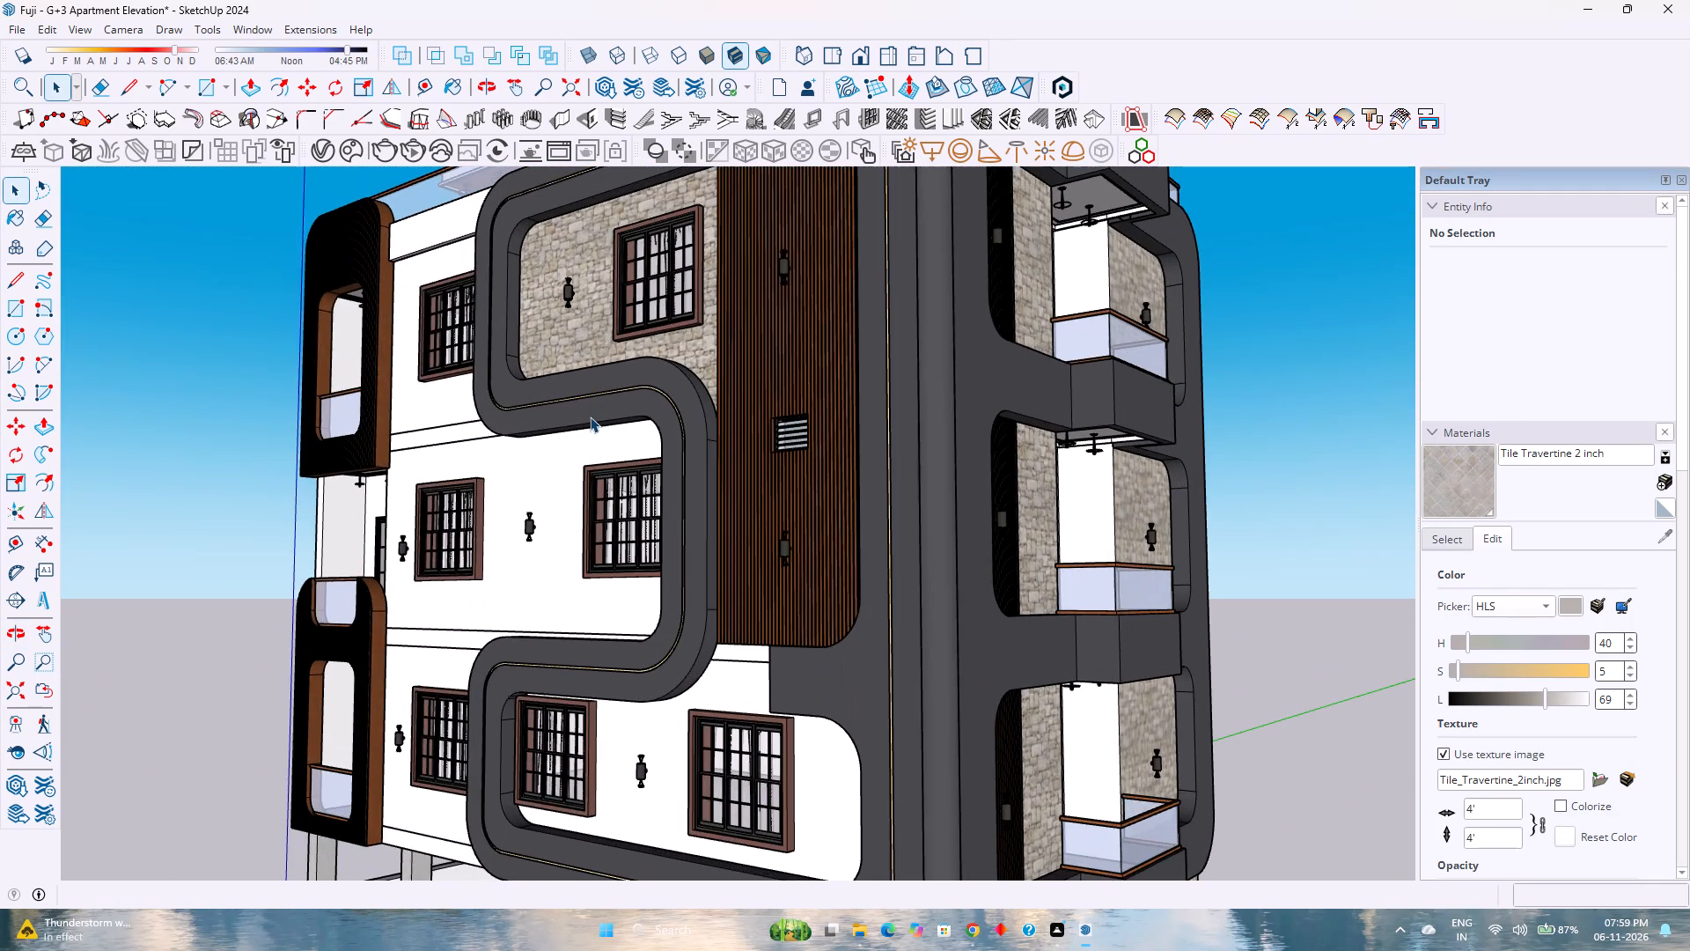
pyautogui.scroll(-8, 590, 417)
pyautogui.scroll(2, 590, 417)
pyautogui.moveTo(590, 417); pyautogui.dragTo(724, 433, button='middle')
pyautogui.scroll(-4, 725, 433)
pyautogui.scroll(4, 836, 459)
pyautogui.scroll(2, 651, 463)
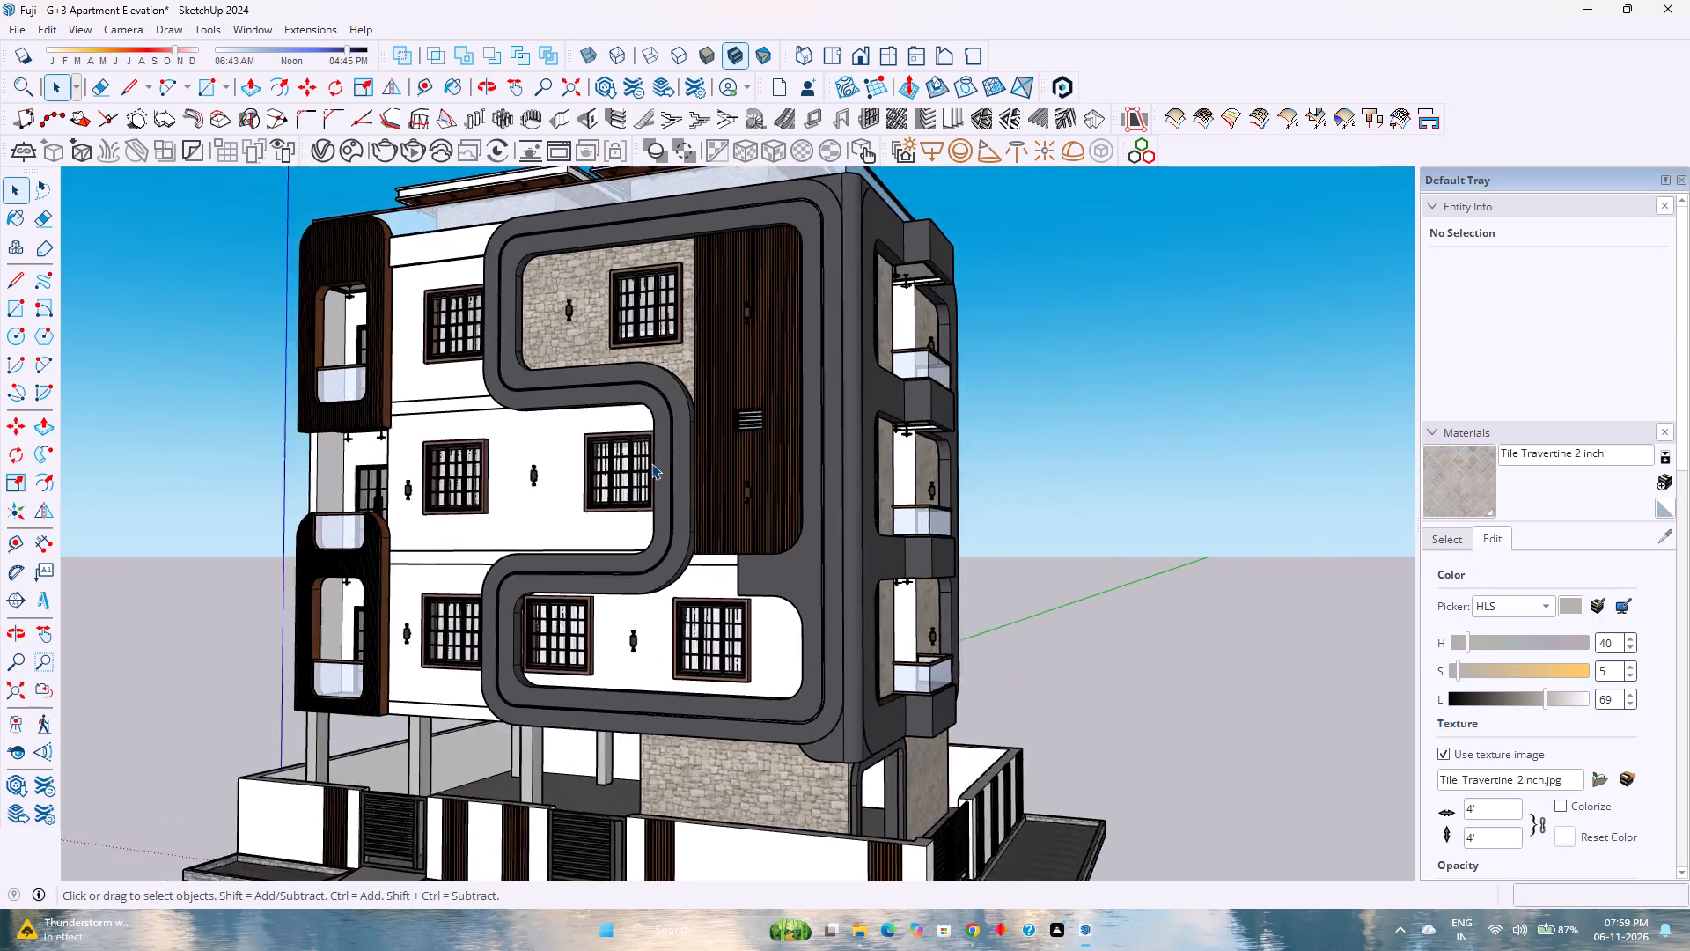
pyautogui.scroll(1, 651, 463)
pyautogui.scroll(-8, 651, 463)
# Examine the overall massing by circling from the wood-framed balcony end of the long facade back to the glass balcony corner.
pyautogui.moveTo(568, 466); pyautogui.dragTo(885, 484, button='middle')
pyautogui.middleClick(885, 484)
pyautogui.scroll(-3, 889, 482)
pyautogui.scroll(2, 539, 473)
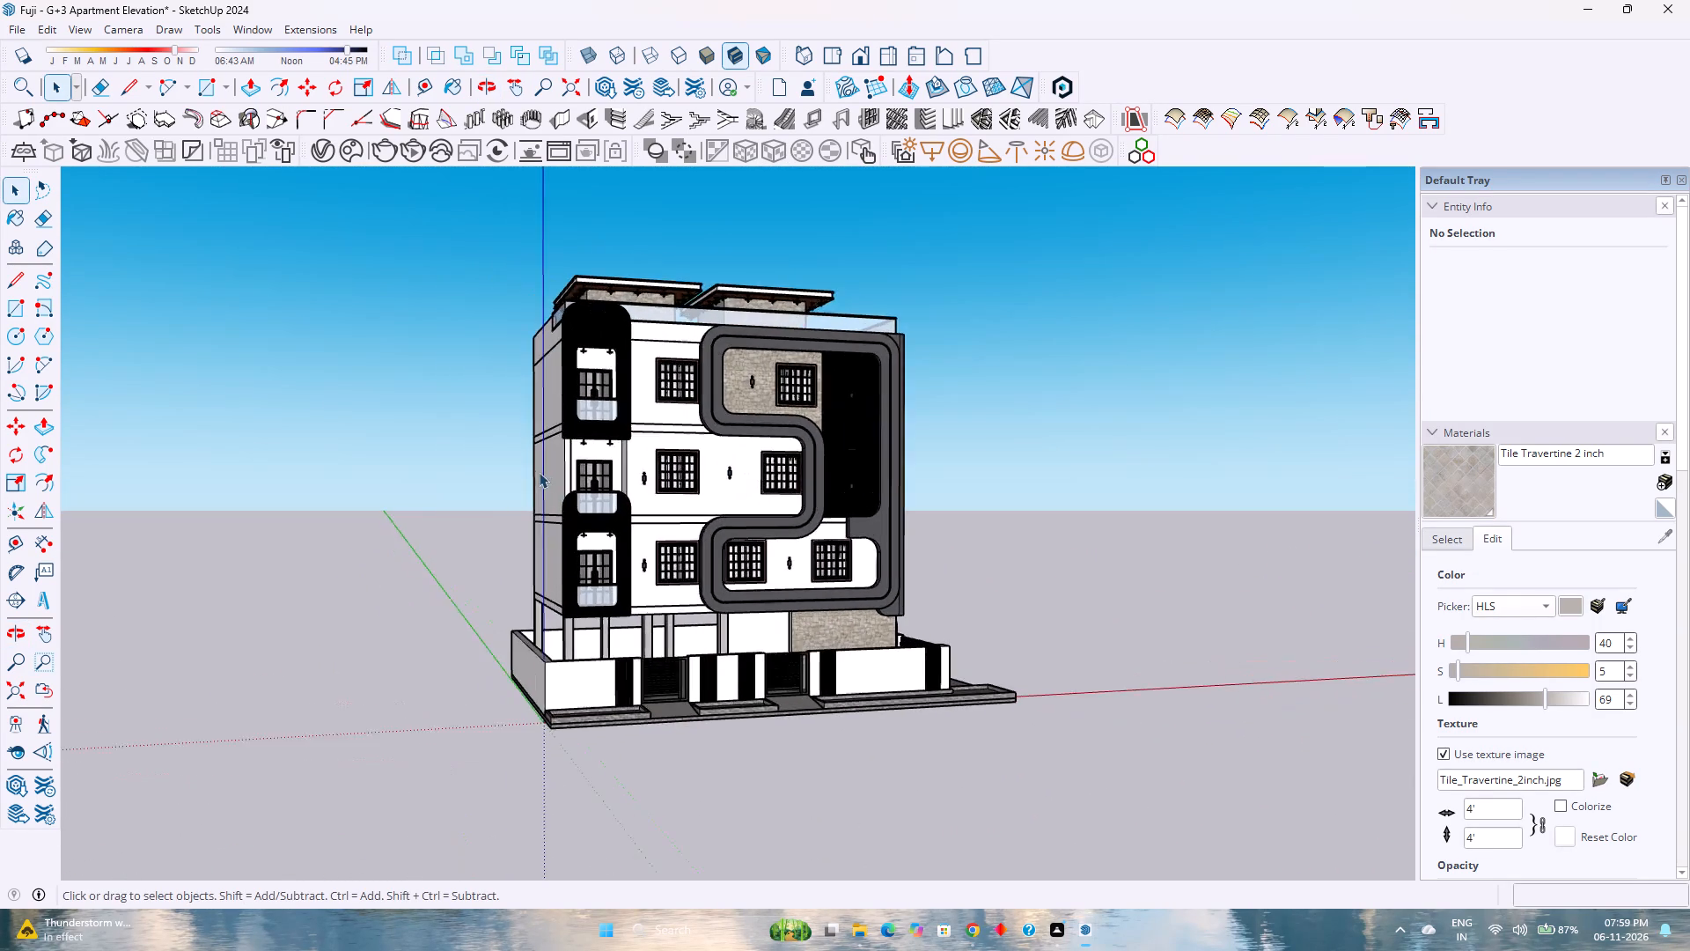
pyautogui.moveTo(541, 470); pyautogui.dragTo(926, 487, button='middle')
pyautogui.moveTo(931, 487); pyautogui.dragTo(967, 486, button='middle')
pyautogui.scroll(-6, 962, 487)
pyautogui.moveTo(981, 472); pyautogui.dragTo(440, 535, button='middle')
pyautogui.moveTo(416, 535); pyautogui.dragTo(217, 524, button='middle')
pyautogui.moveTo(217, 524); pyautogui.dragTo(153, 523, button='middle')
pyautogui.moveTo(144, 522); pyautogui.dragTo(127, 520, button='middle')
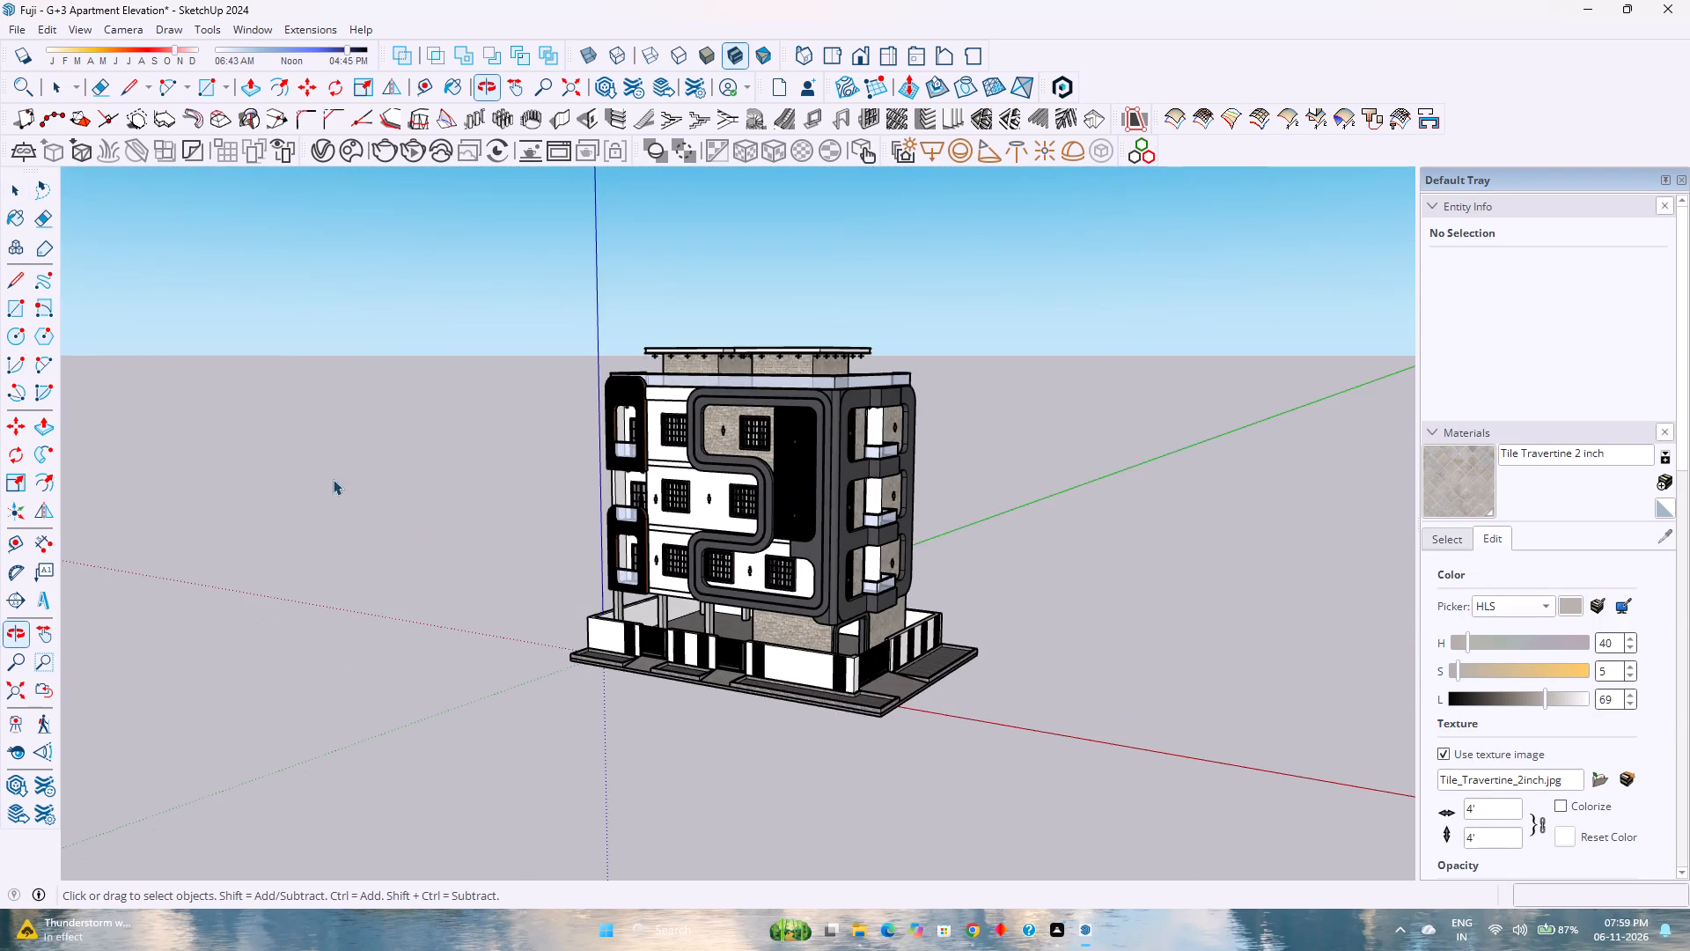
# Examine both facades and the roof slabs around the glass balcony corner from near ground level.
pyautogui.scroll(4, 811, 552)
pyautogui.moveTo(825, 553); pyautogui.dragTo(815, 493, button='middle')
pyautogui.middleClick(815, 493)
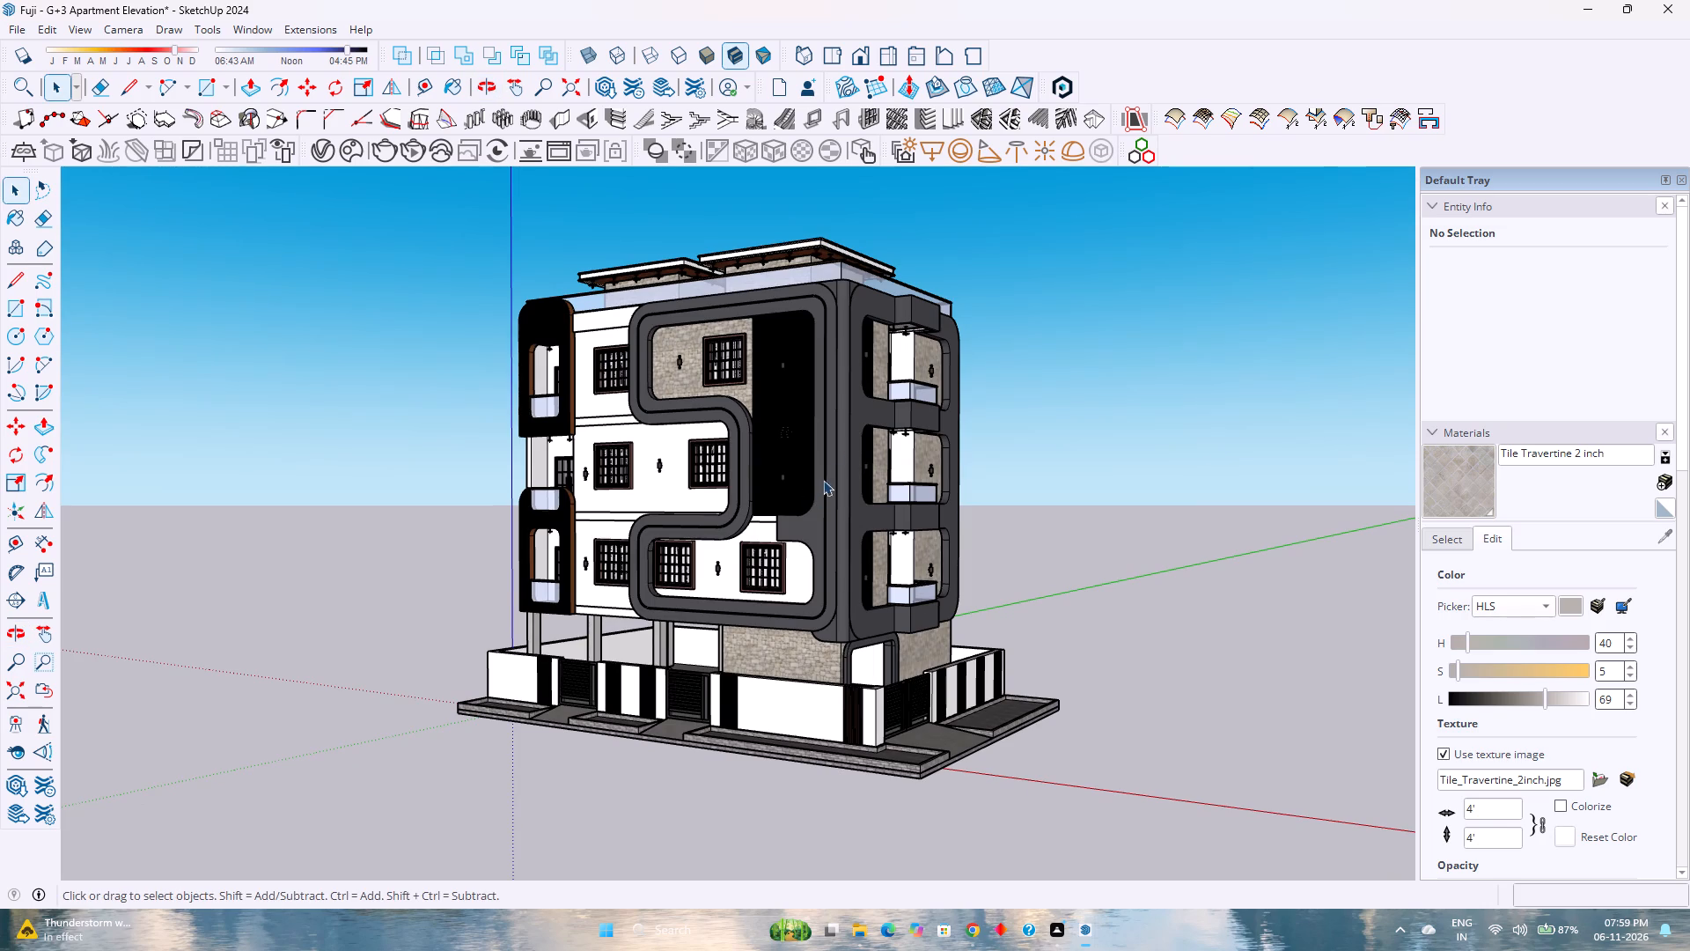
pyautogui.scroll(2, 833, 372)
pyautogui.moveTo(812, 414); pyautogui.dragTo(875, 410, button='middle')
pyautogui.scroll(-2, 875, 410)
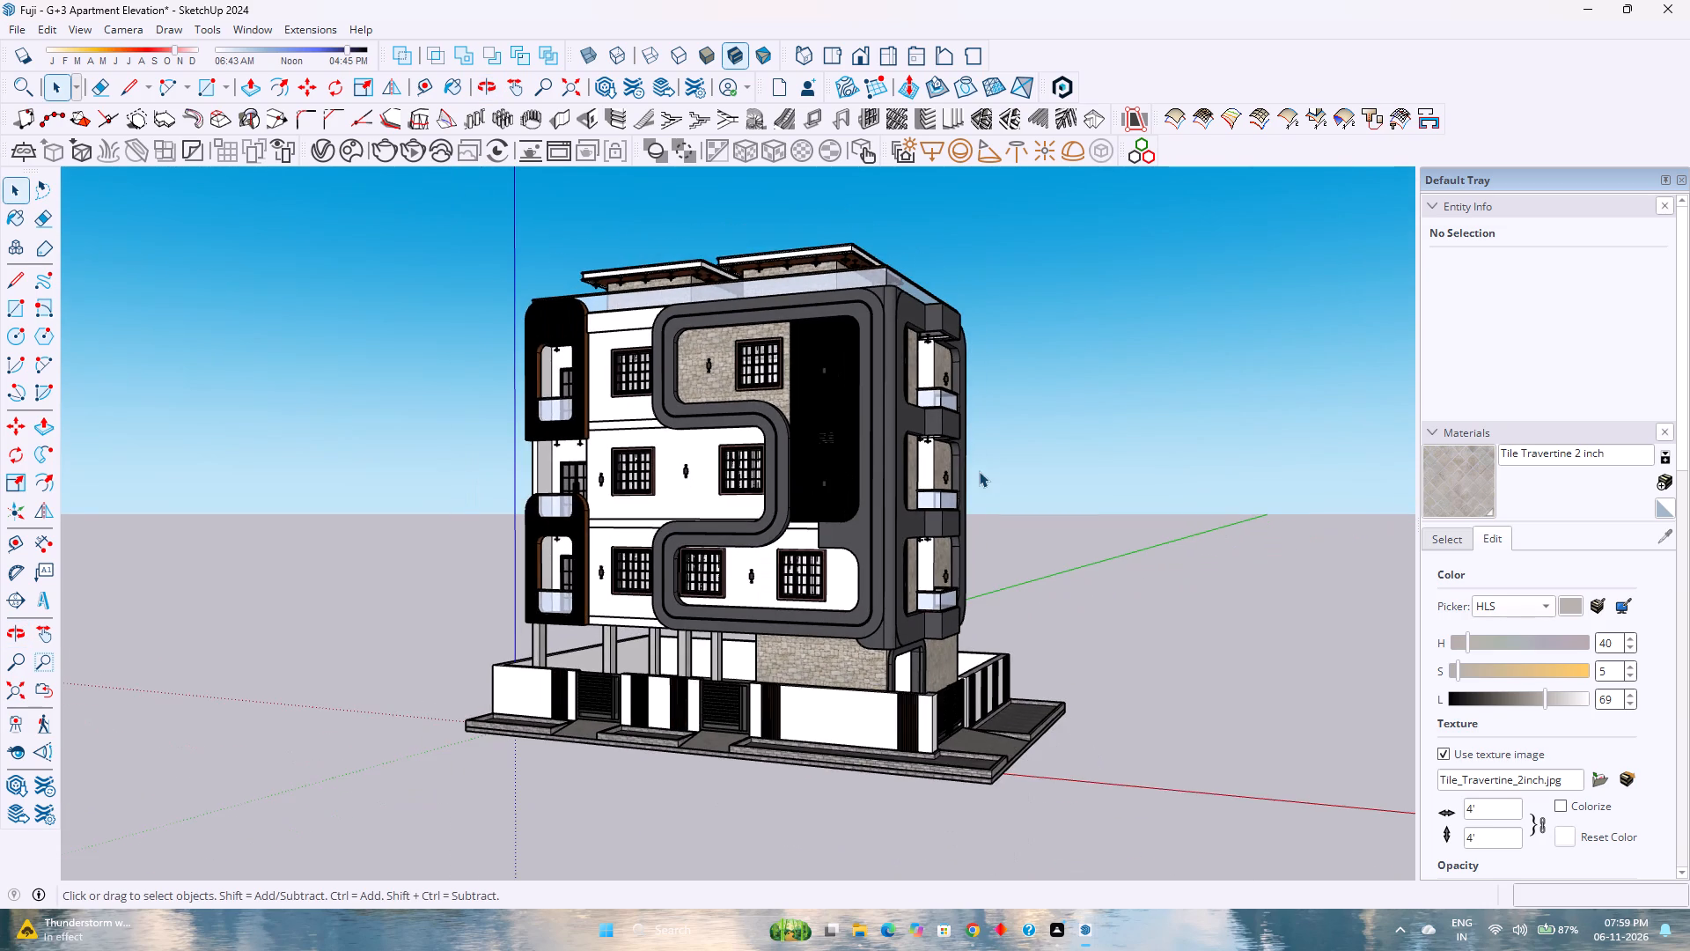
pyautogui.scroll(2, 979, 471)
pyautogui.moveTo(974, 473); pyautogui.dragTo(688, 486, button='middle')
pyautogui.moveTo(689, 486); pyautogui.dragTo(843, 471, button='middle')
pyautogui.middleClick(843, 471)
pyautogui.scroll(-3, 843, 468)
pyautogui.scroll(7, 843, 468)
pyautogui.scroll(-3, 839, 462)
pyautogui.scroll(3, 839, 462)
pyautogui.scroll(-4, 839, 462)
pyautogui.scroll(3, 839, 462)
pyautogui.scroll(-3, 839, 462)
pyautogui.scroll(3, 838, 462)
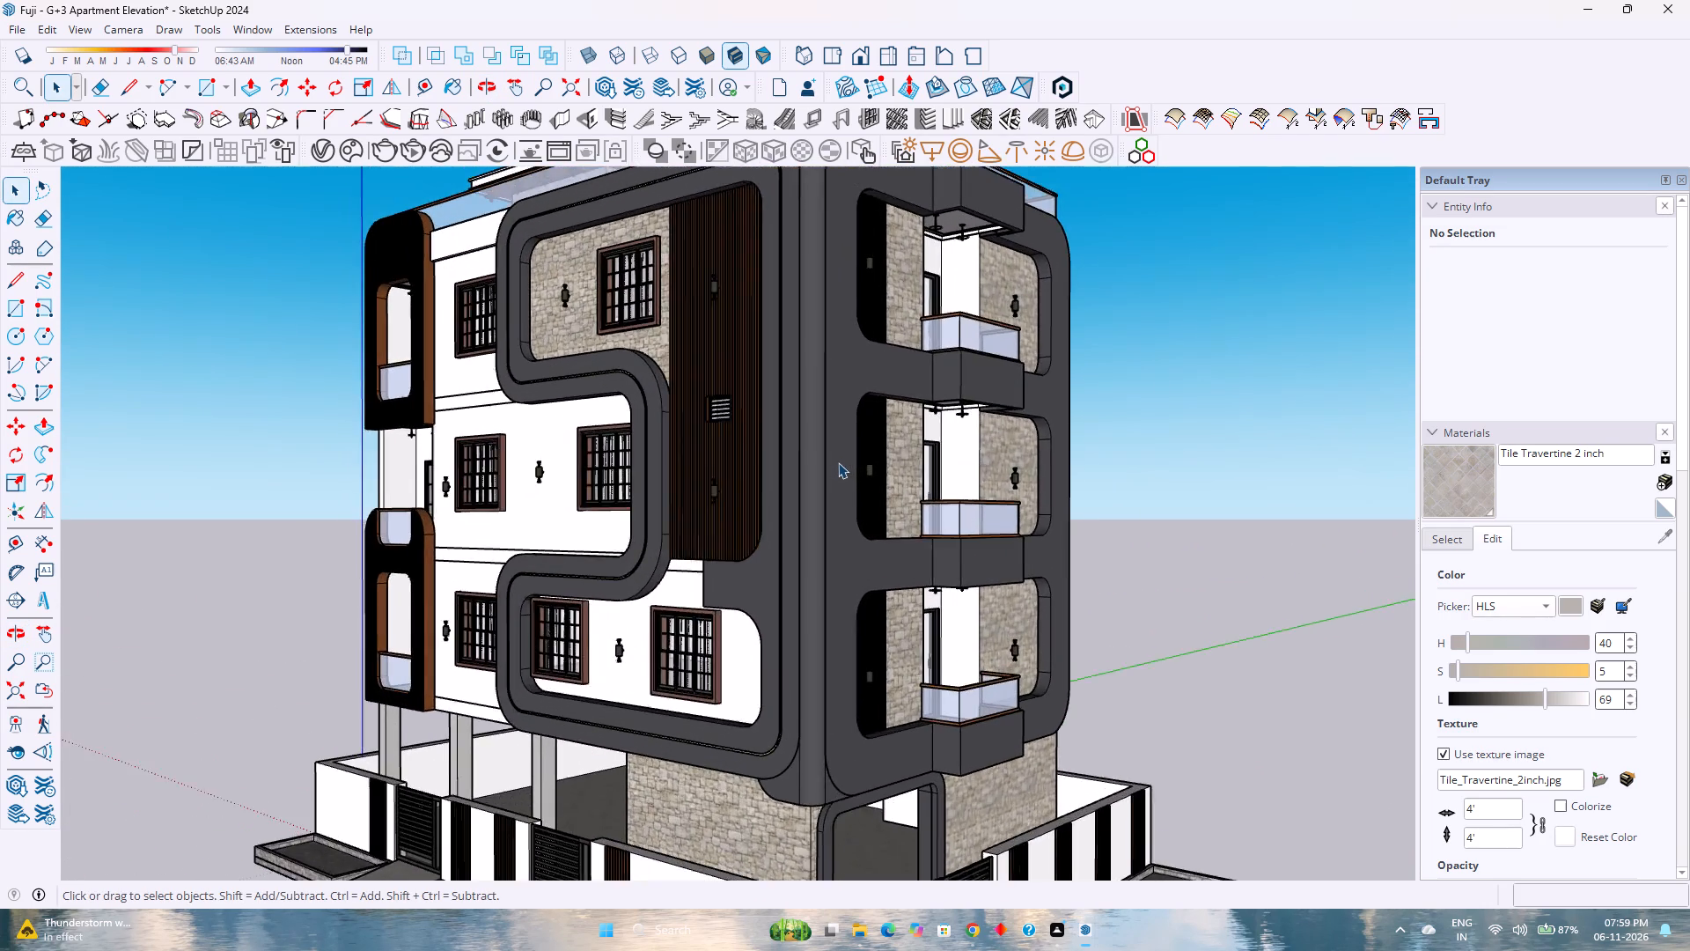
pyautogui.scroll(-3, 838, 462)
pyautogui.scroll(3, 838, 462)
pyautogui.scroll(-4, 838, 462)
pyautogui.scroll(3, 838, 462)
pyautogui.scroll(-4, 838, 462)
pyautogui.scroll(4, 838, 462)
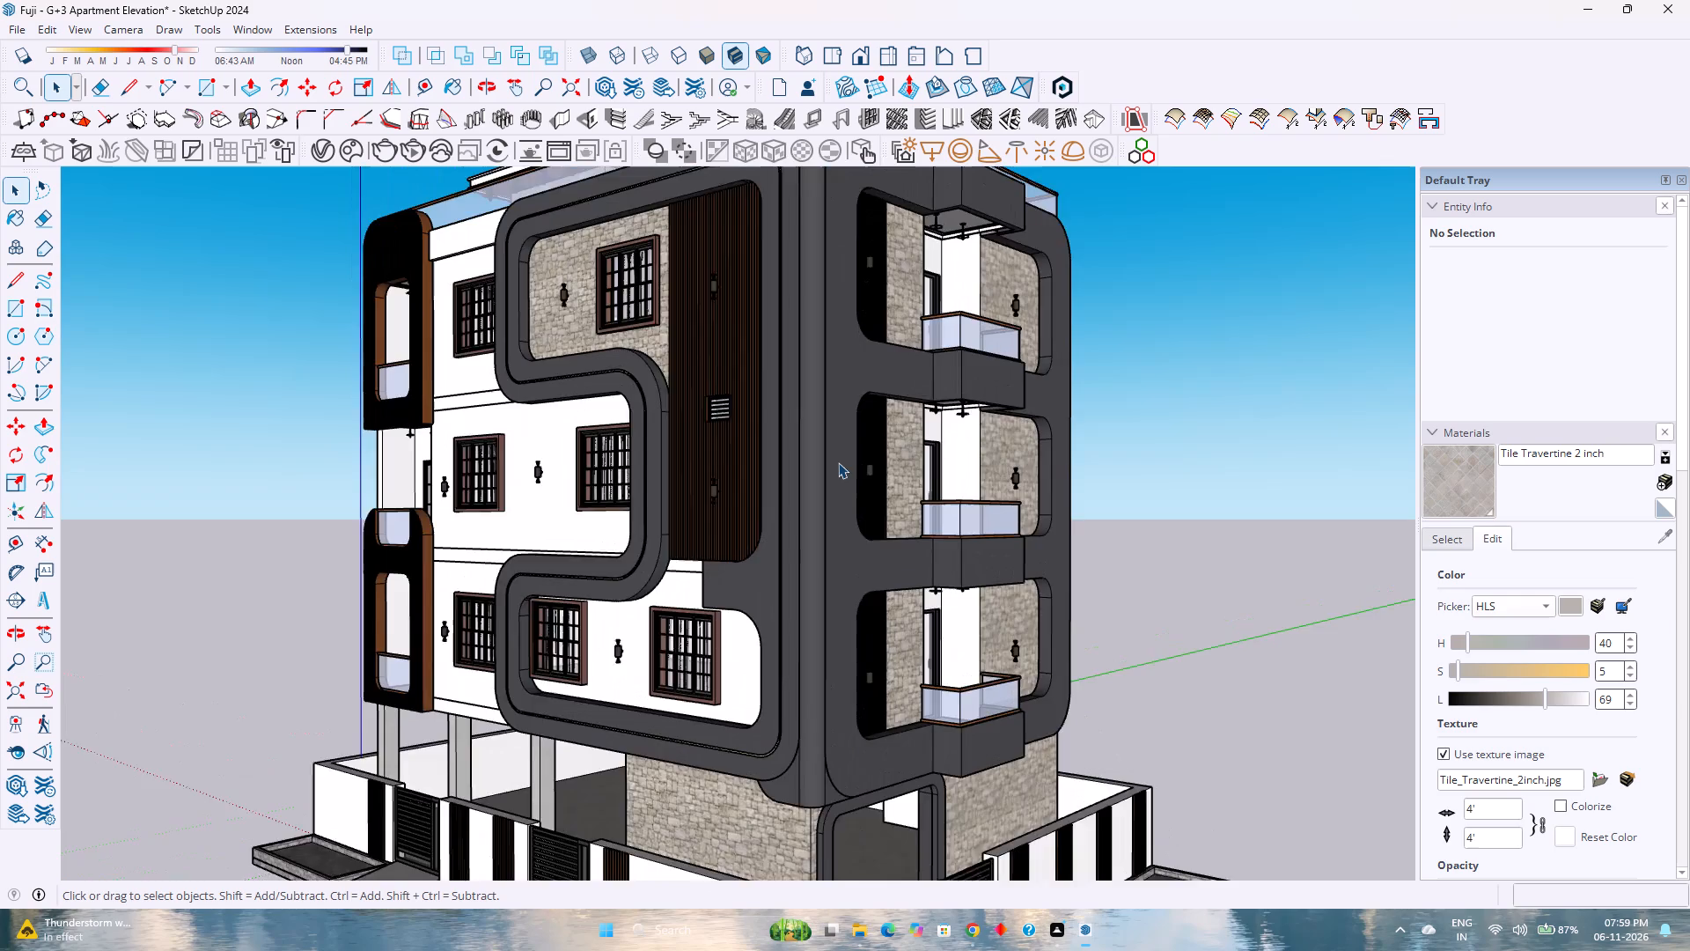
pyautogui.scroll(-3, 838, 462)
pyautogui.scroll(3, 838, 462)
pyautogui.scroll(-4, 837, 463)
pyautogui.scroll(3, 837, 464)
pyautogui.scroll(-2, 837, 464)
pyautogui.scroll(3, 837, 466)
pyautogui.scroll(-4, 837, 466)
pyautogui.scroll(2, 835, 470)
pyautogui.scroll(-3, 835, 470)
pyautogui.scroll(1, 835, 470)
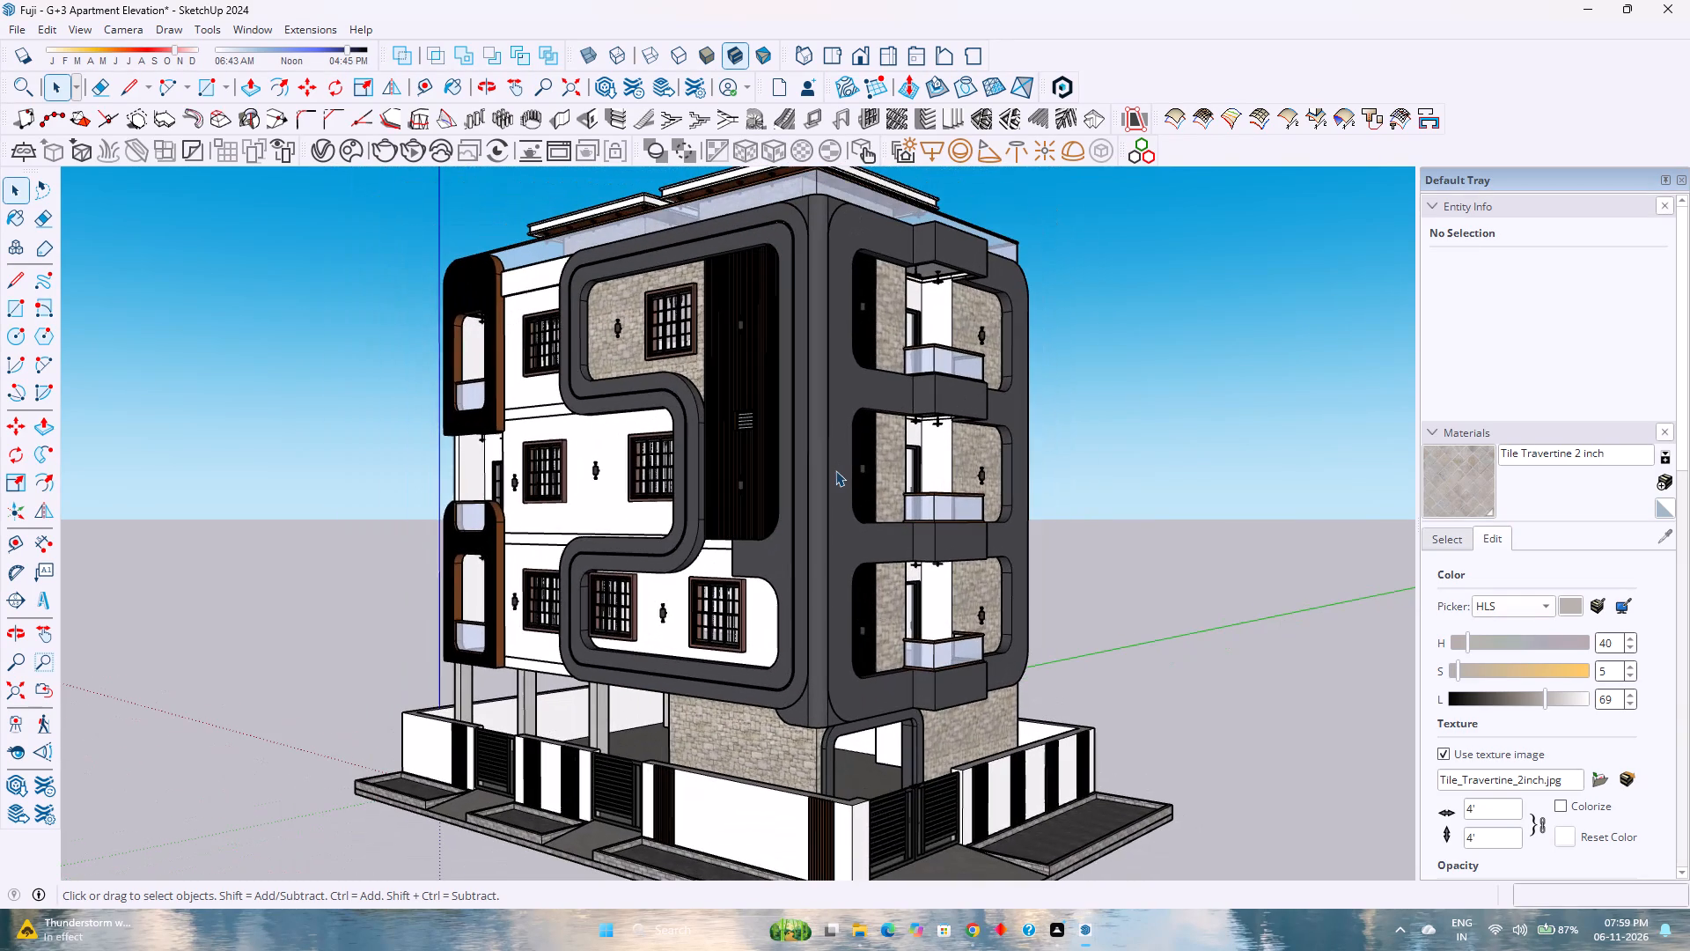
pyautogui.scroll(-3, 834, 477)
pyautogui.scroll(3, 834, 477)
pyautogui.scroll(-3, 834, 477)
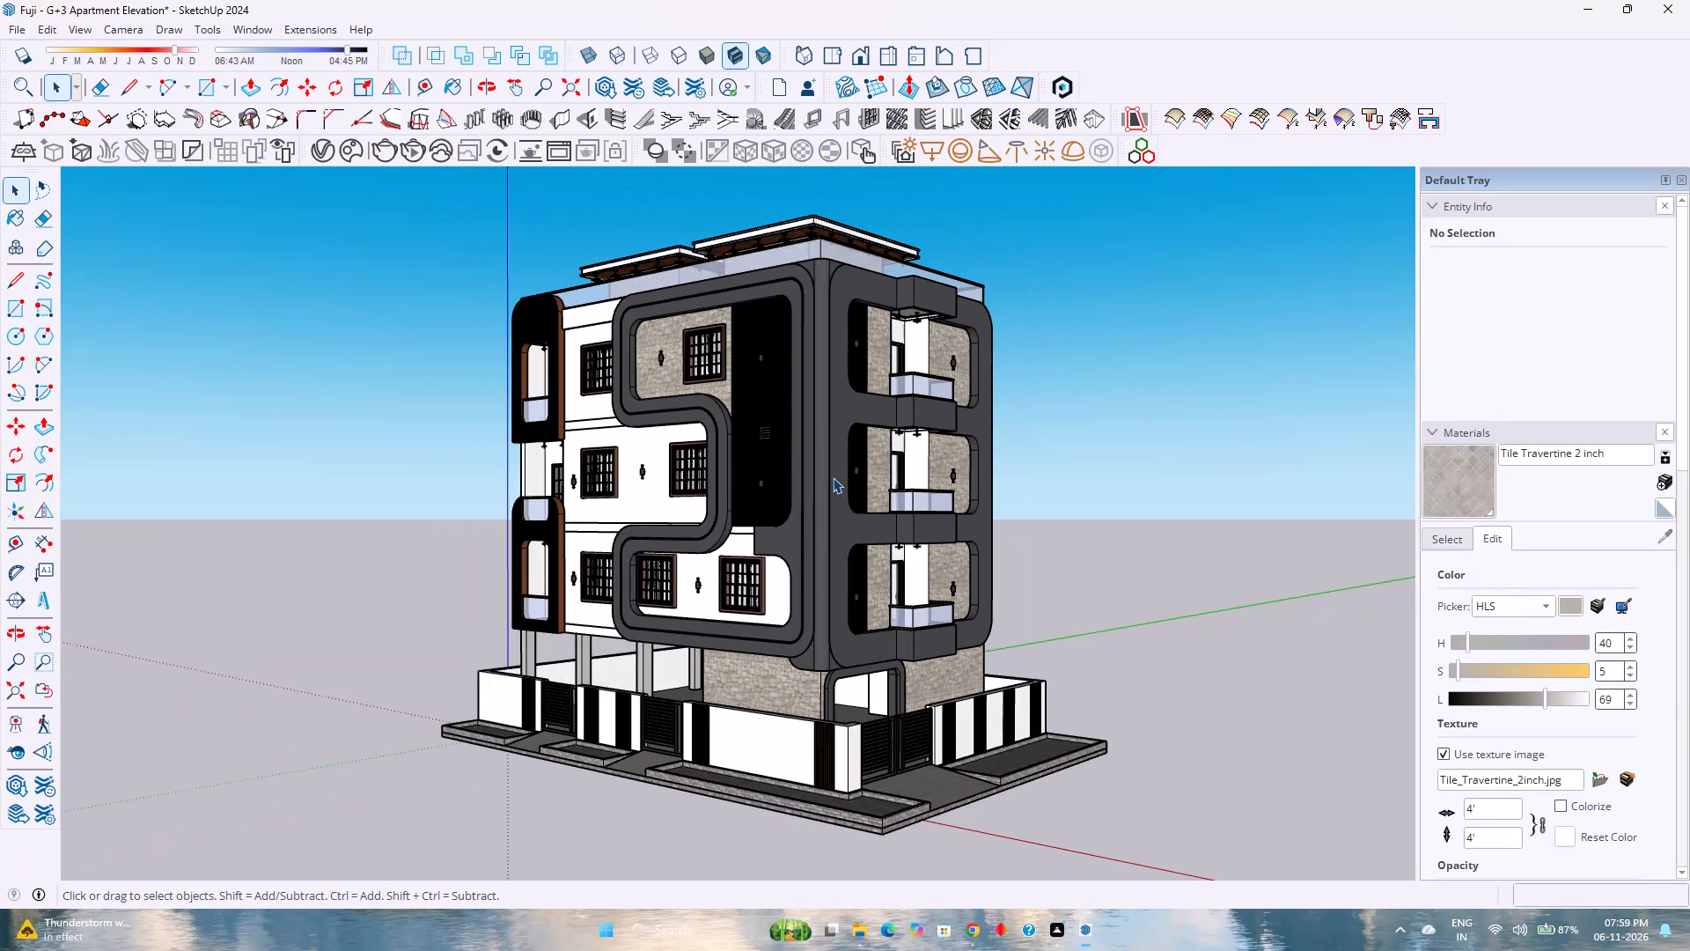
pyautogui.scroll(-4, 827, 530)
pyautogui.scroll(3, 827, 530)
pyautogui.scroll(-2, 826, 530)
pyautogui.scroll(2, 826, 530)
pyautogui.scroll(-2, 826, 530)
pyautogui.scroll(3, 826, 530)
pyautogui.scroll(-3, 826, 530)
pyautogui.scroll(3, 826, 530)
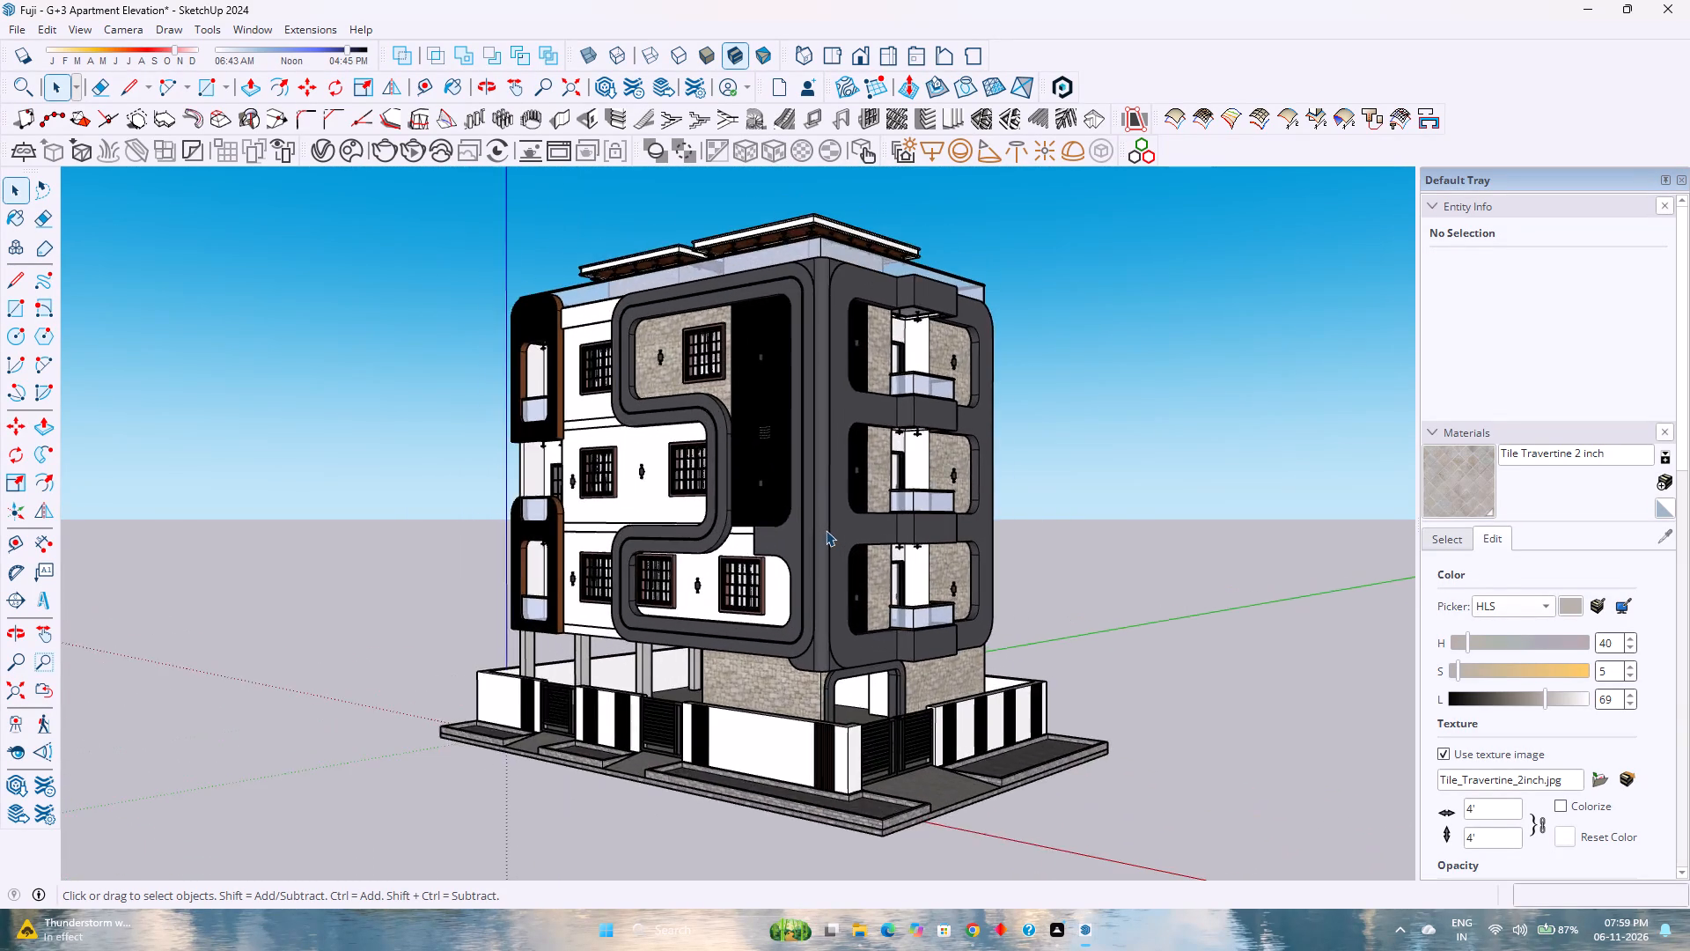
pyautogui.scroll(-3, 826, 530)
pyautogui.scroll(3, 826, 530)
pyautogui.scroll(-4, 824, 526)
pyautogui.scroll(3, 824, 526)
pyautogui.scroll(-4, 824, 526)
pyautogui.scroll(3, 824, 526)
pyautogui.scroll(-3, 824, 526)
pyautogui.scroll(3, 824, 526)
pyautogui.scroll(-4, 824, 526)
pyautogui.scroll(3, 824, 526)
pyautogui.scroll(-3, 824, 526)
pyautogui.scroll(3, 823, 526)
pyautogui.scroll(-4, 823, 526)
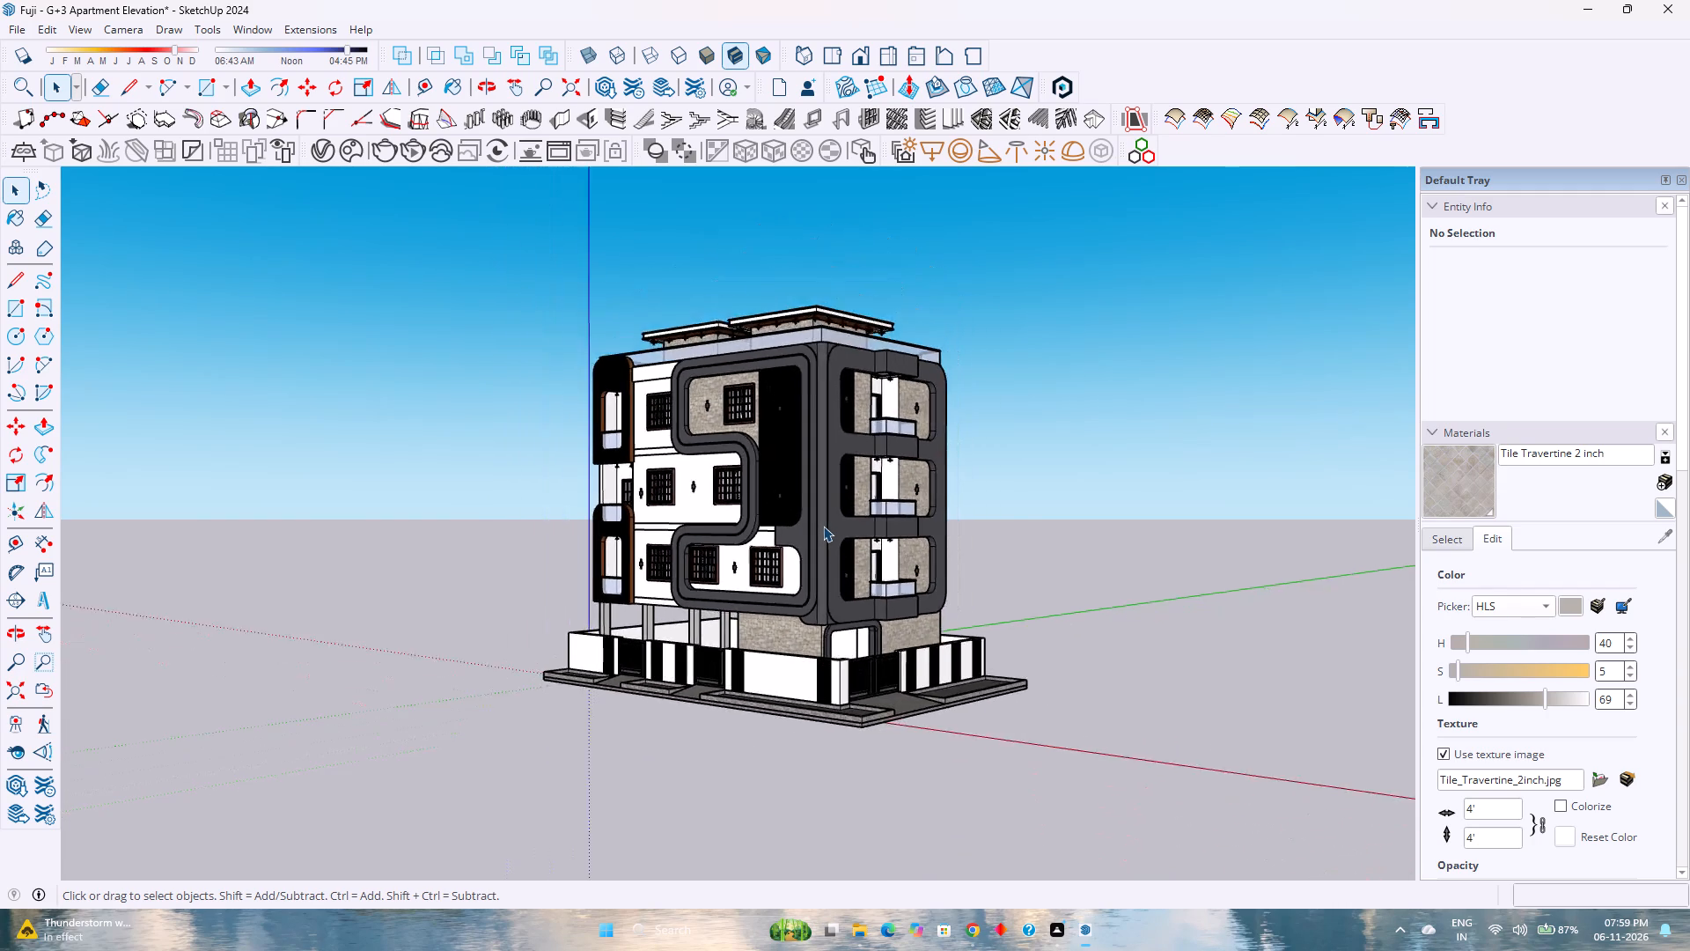
# Examine the curved frame, wood-slat panel, windows and stacked glass balconies close up at the building's corner.
pyautogui.scroll(-3, 823, 526)
pyautogui.scroll(19, 823, 526)
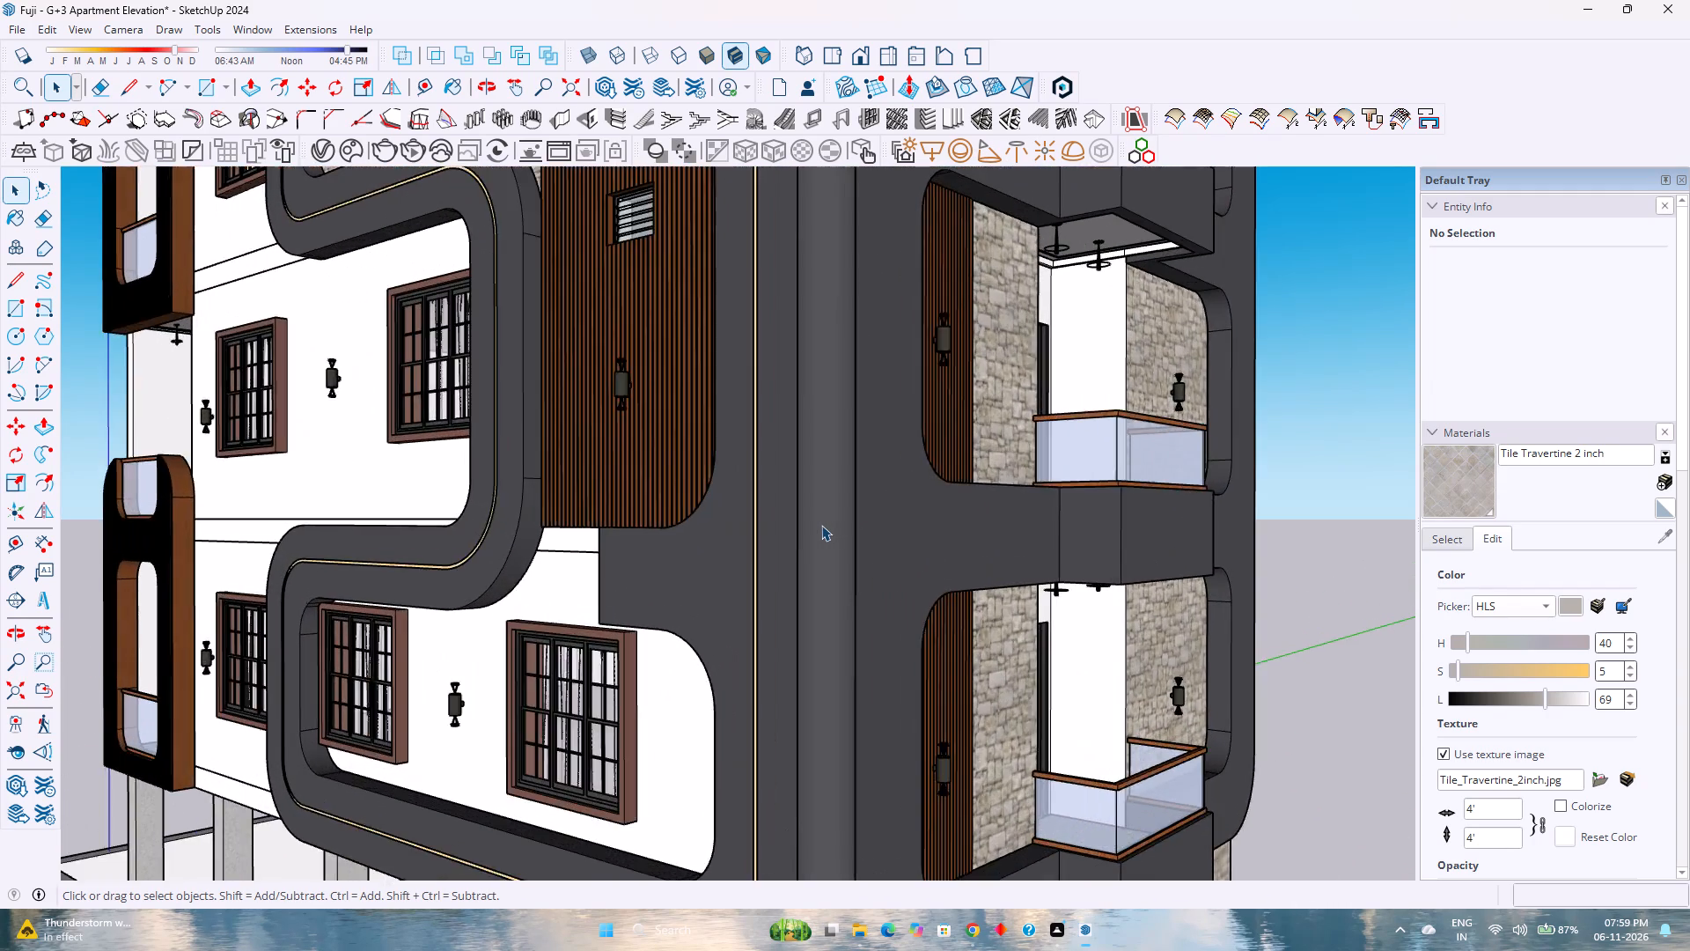
pyautogui.scroll(-3, 821, 525)
pyautogui.scroll(3, 821, 525)
pyautogui.scroll(2, 602, 521)
pyautogui.scroll(-3, 602, 521)
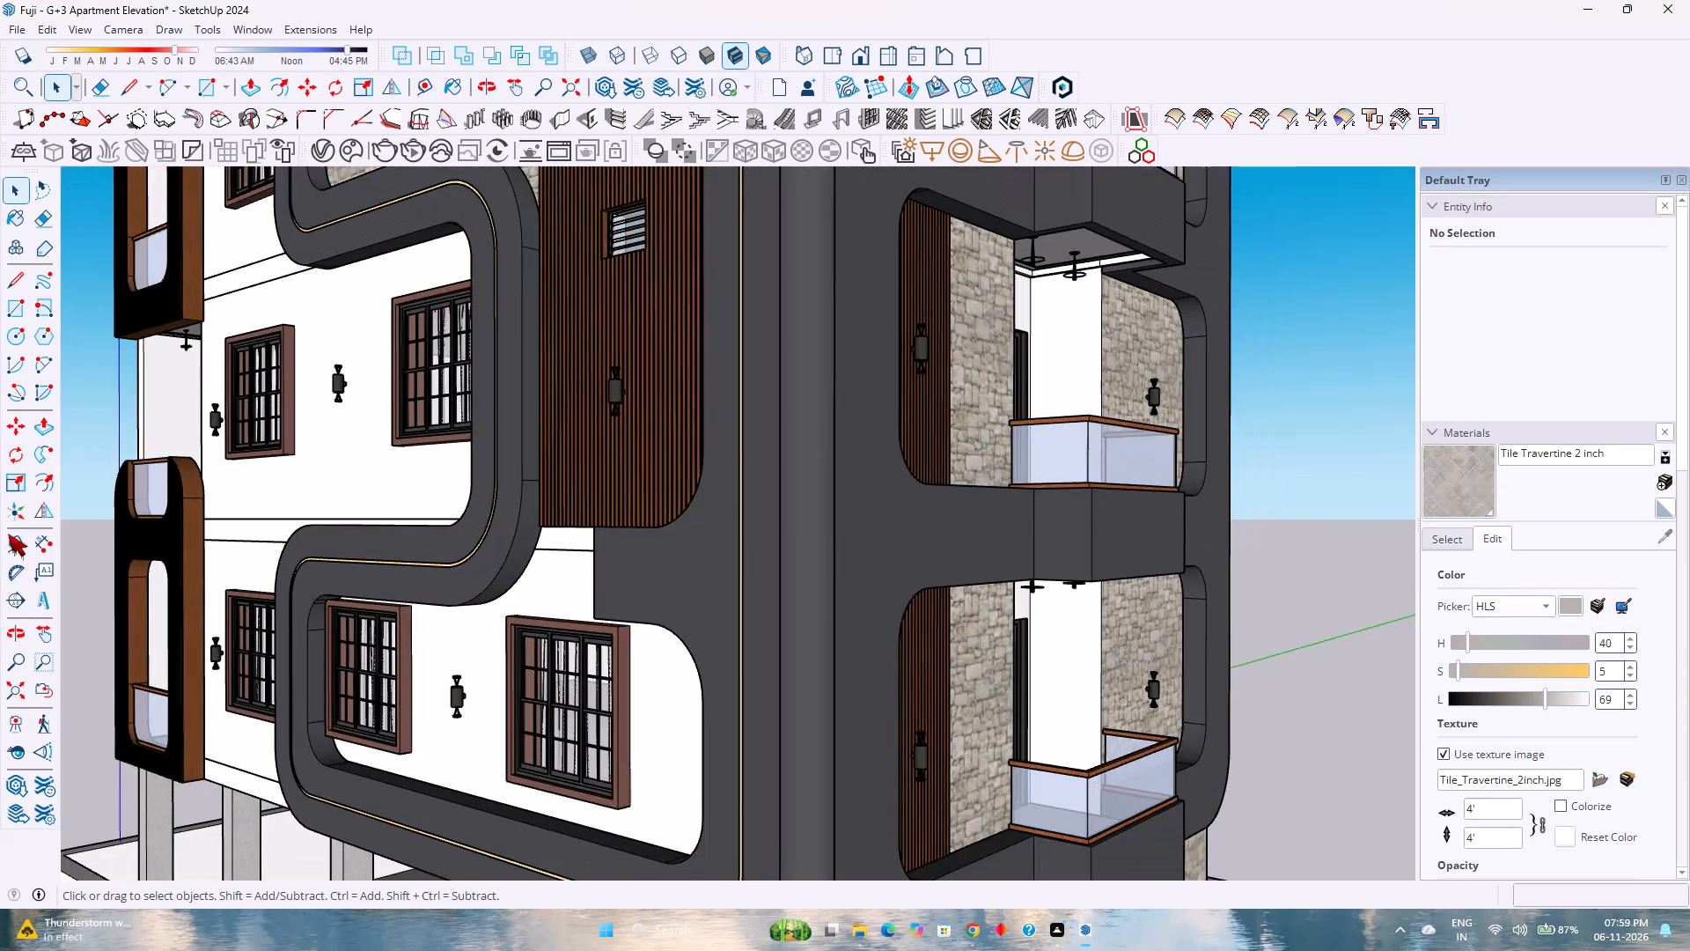
pyautogui.scroll(-10, 688, 649)
pyautogui.scroll(2, 658, 623)
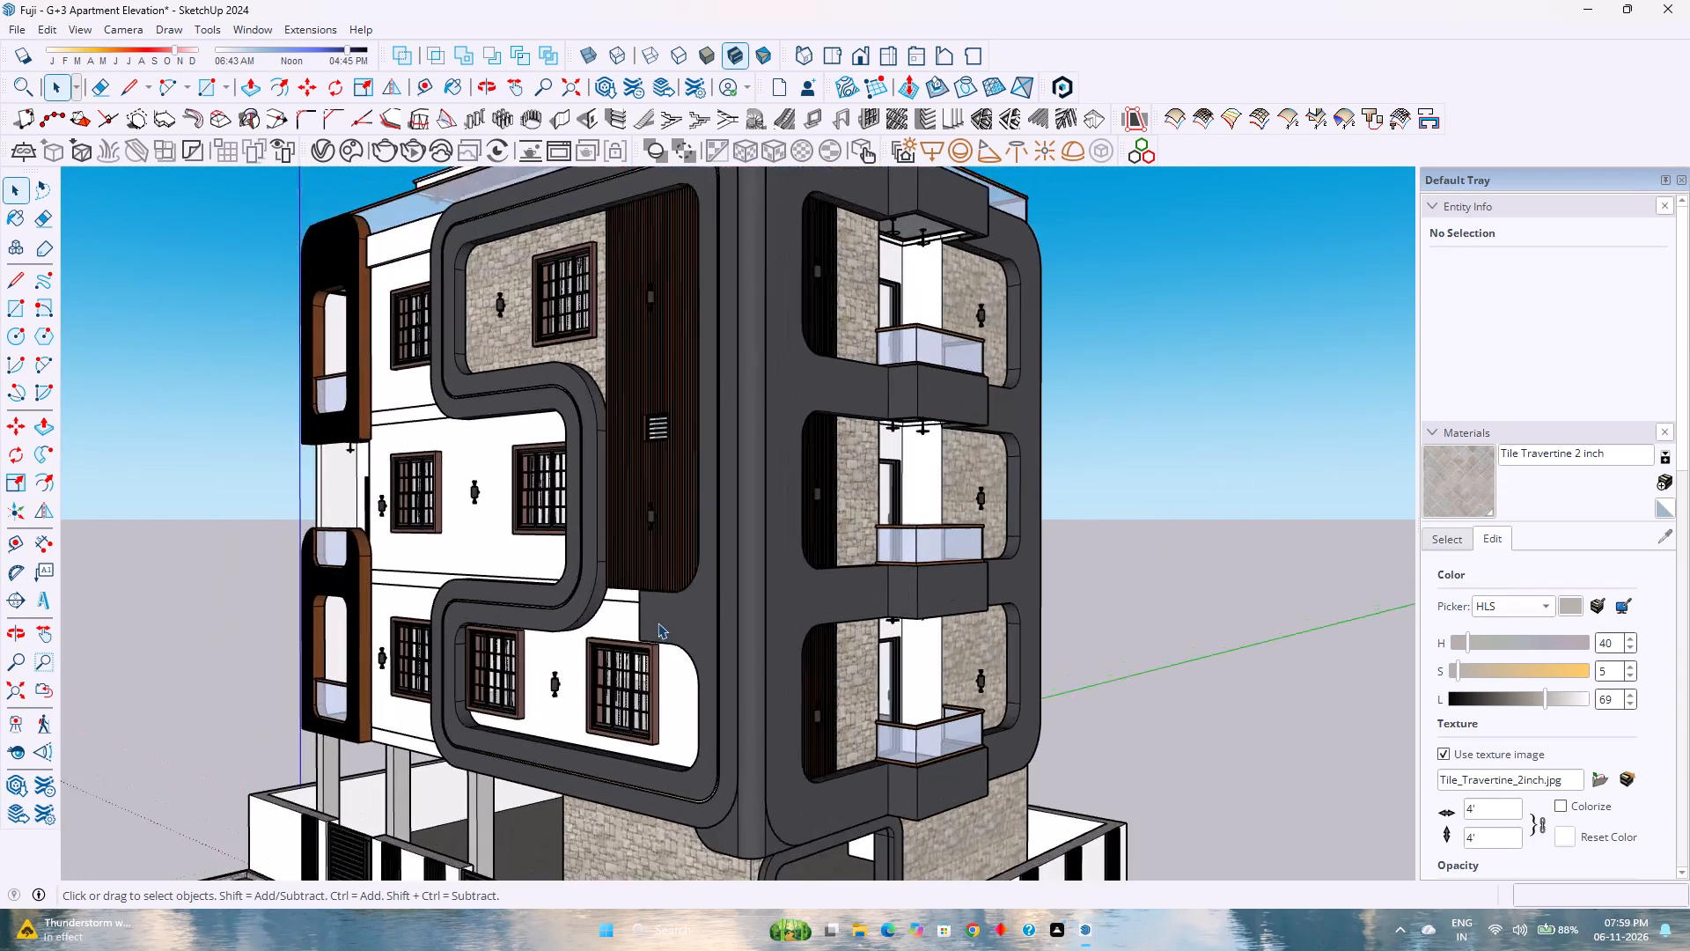
pyautogui.scroll(4, 658, 623)
pyautogui.scroll(8, 505, 604)
# Examine the long facade, wood-framed balconies and roof slabs from both ends and from low and raised viewpoints.
pyautogui.moveTo(496, 604); pyautogui.dragTo(763, 612, button='middle')
pyautogui.middleClick(763, 612)
pyautogui.scroll(-2, 764, 612)
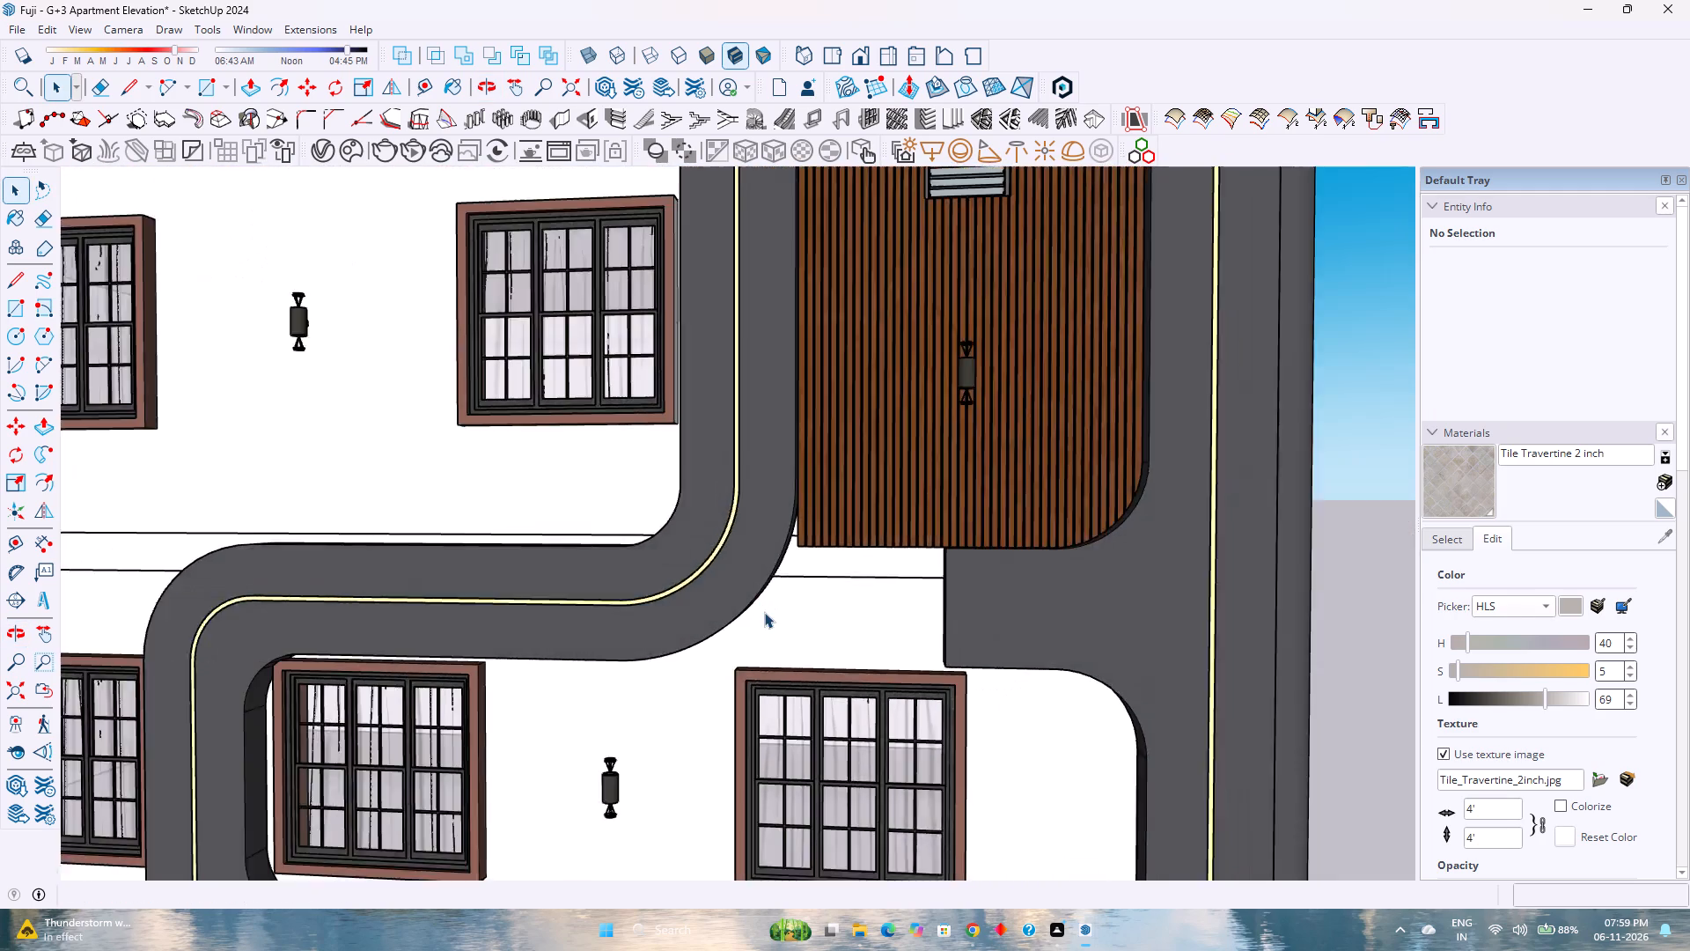
pyautogui.scroll(-6, 764, 612)
pyautogui.moveTo(511, 608); pyautogui.dragTo(778, 609, button='middle')
pyautogui.middleClick(778, 609)
pyautogui.scroll(-6, 778, 609)
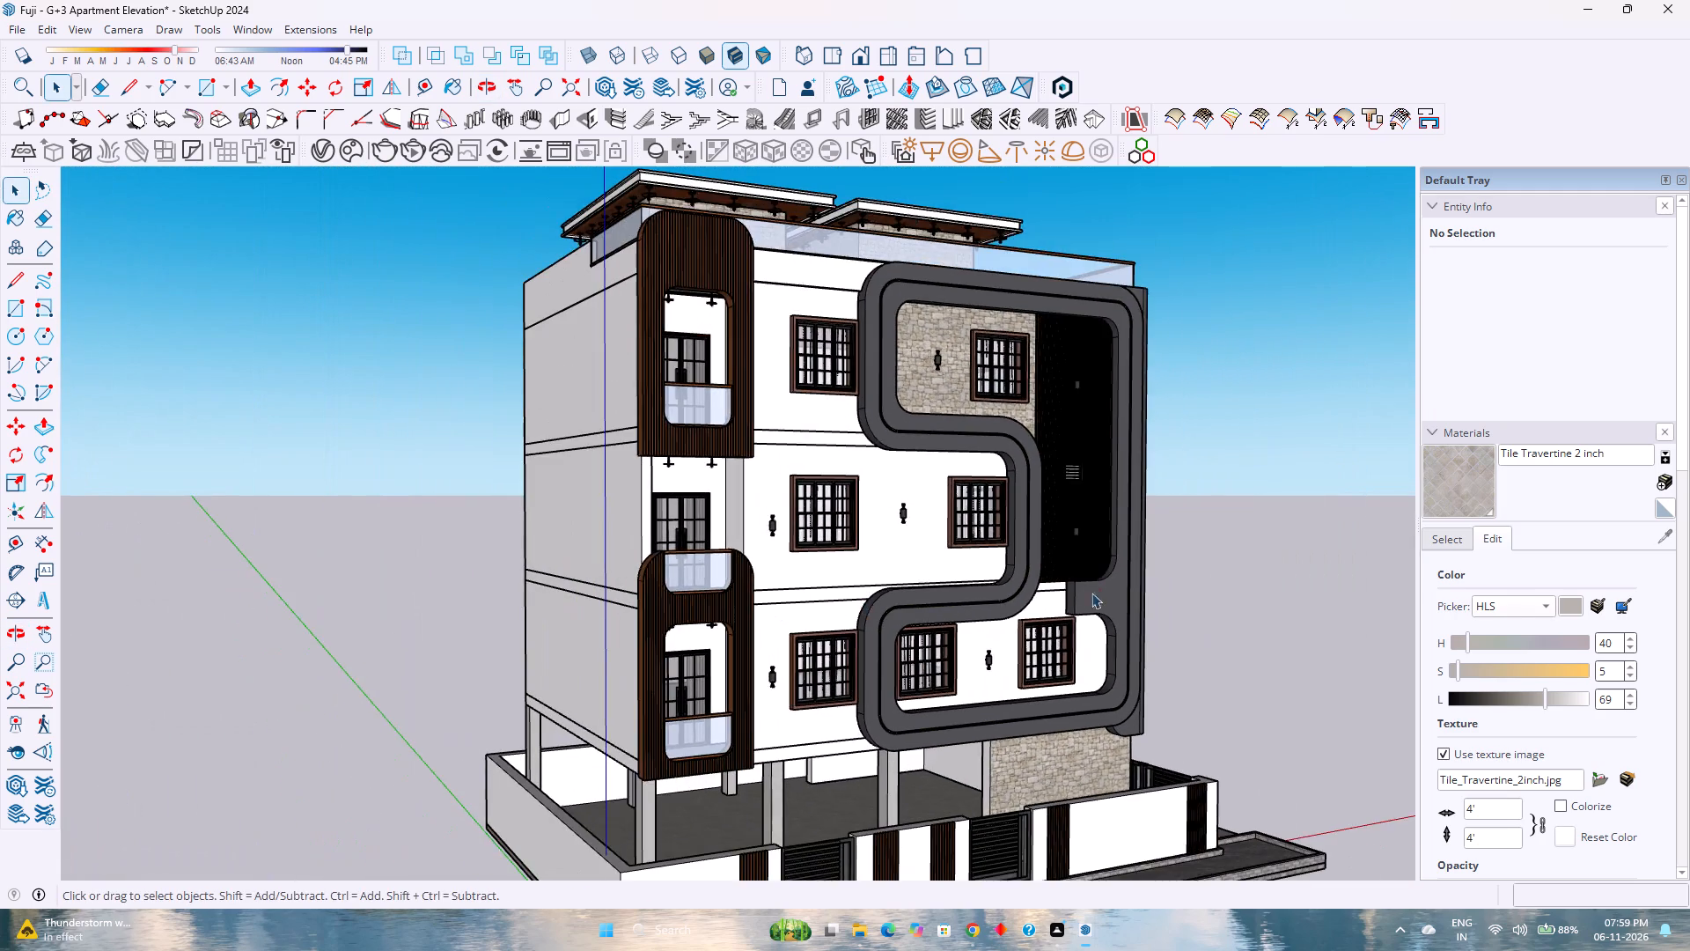
pyautogui.moveTo(1091, 593); pyautogui.dragTo(616, 601, button='middle')
pyautogui.moveTo(605, 601); pyautogui.dragTo(556, 601, button='middle')
pyautogui.middleClick(555, 601)
pyautogui.scroll(-4, 551, 597)
pyautogui.moveTo(608, 636); pyautogui.dragTo(606, 563, button='middle')
pyautogui.scroll(4, 604, 552)
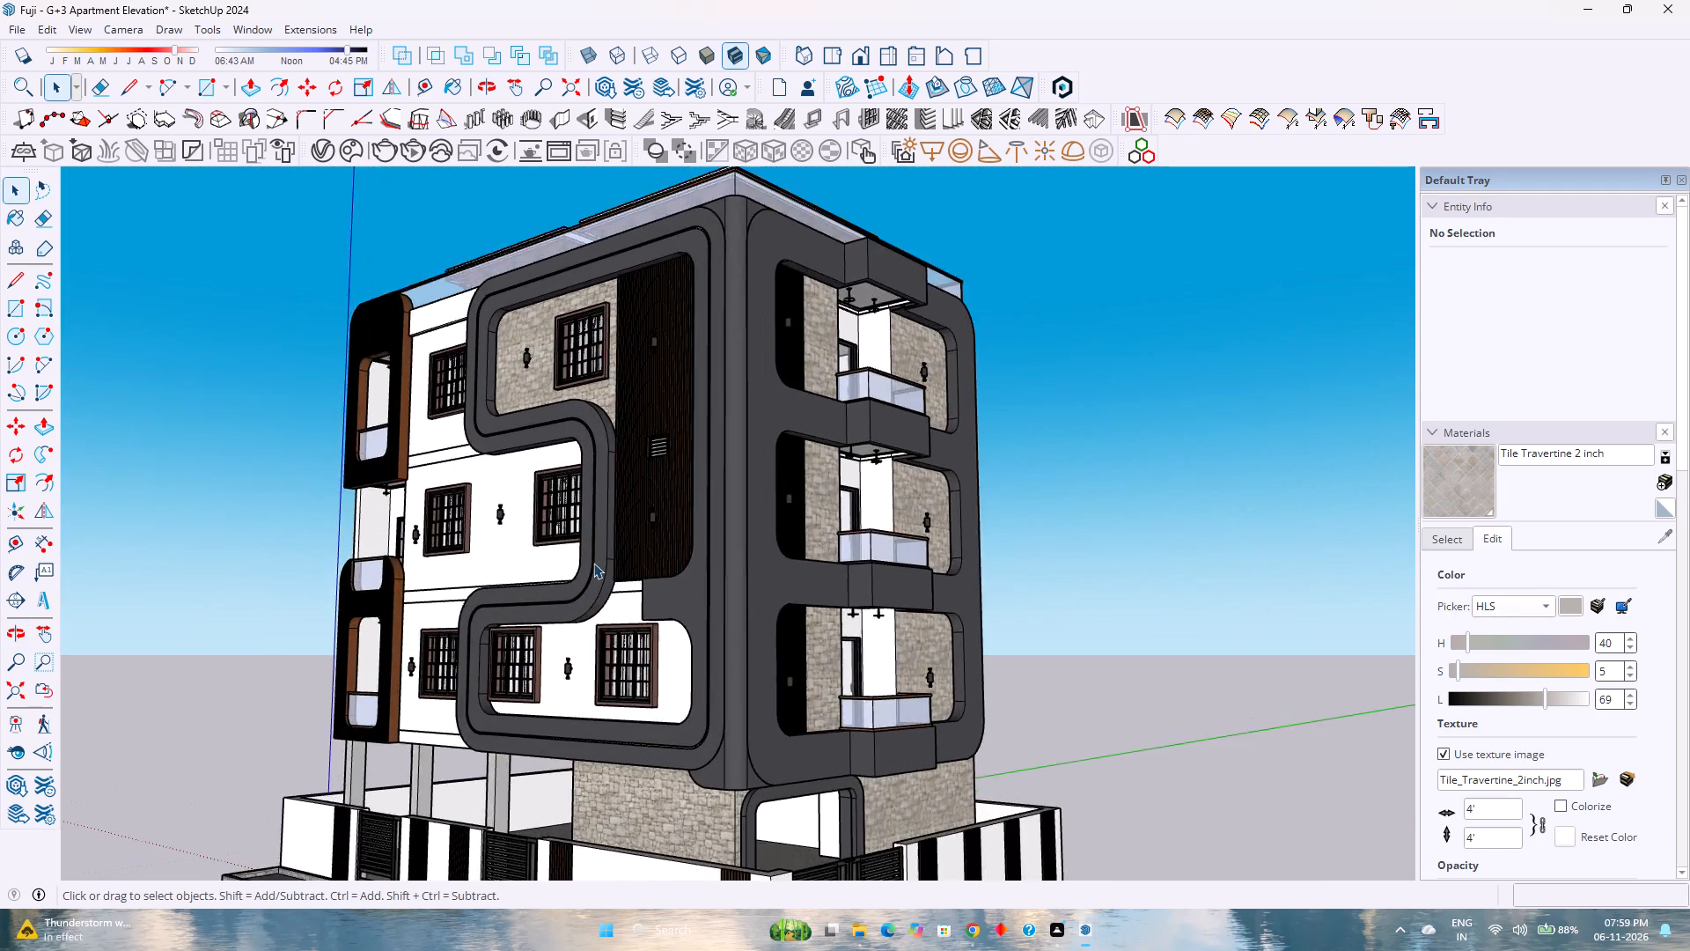
pyautogui.scroll(-2, 593, 563)
pyautogui.moveTo(591, 563); pyautogui.dragTo(611, 675, button='middle')
pyautogui.scroll(3, 584, 549)
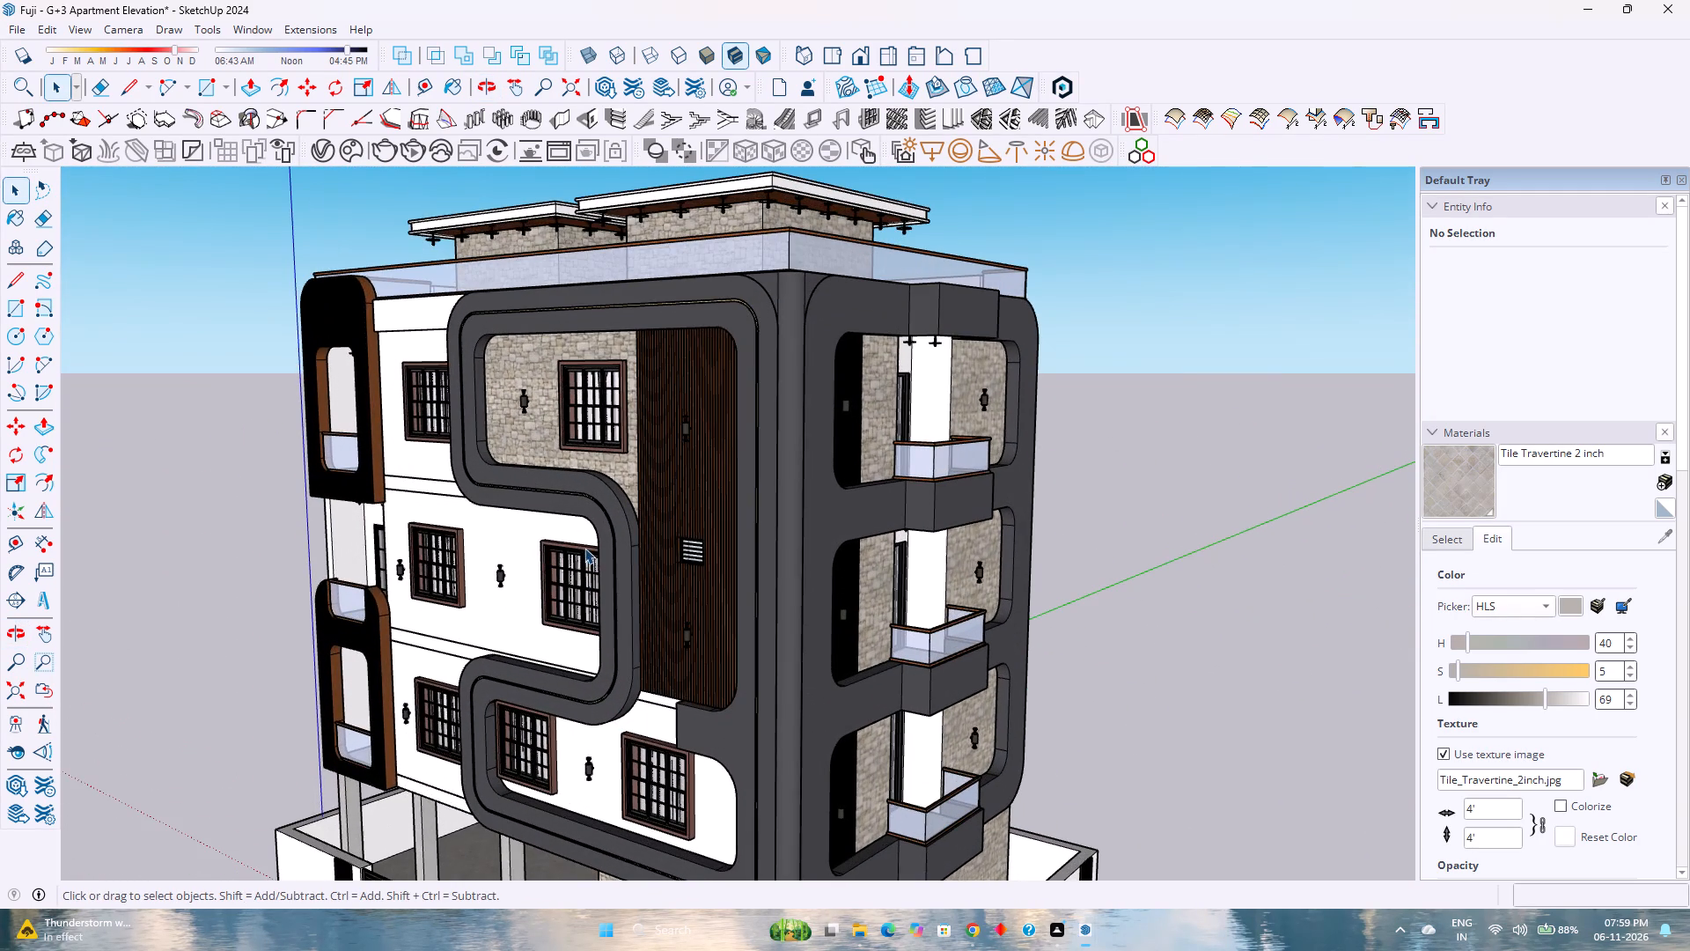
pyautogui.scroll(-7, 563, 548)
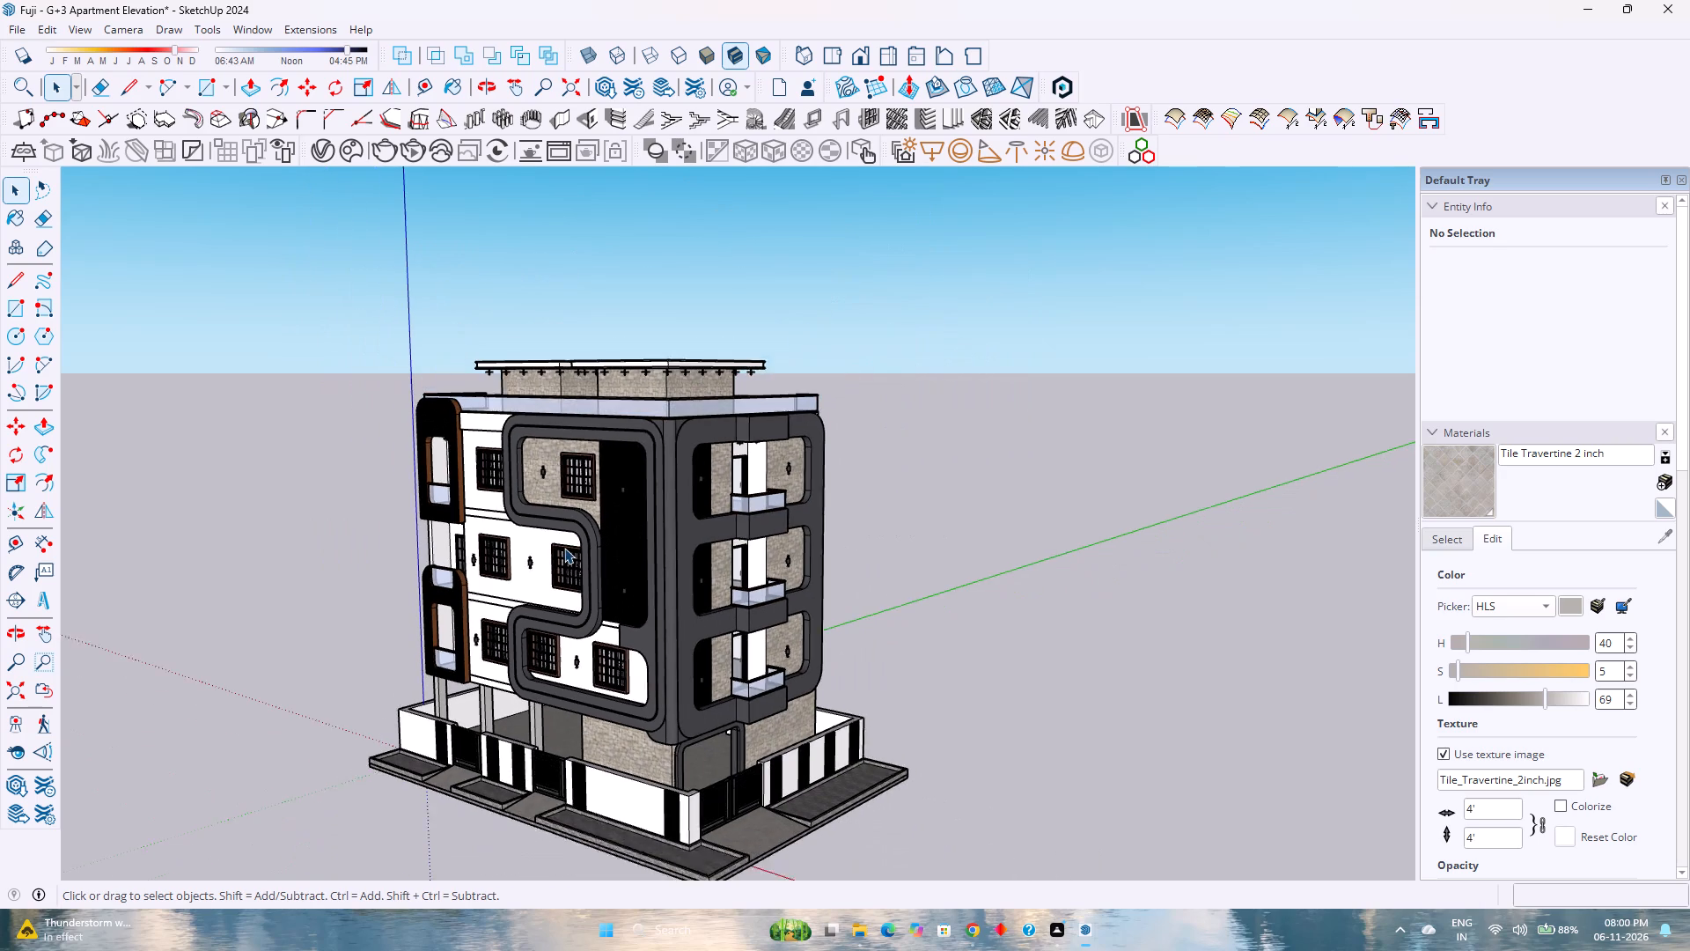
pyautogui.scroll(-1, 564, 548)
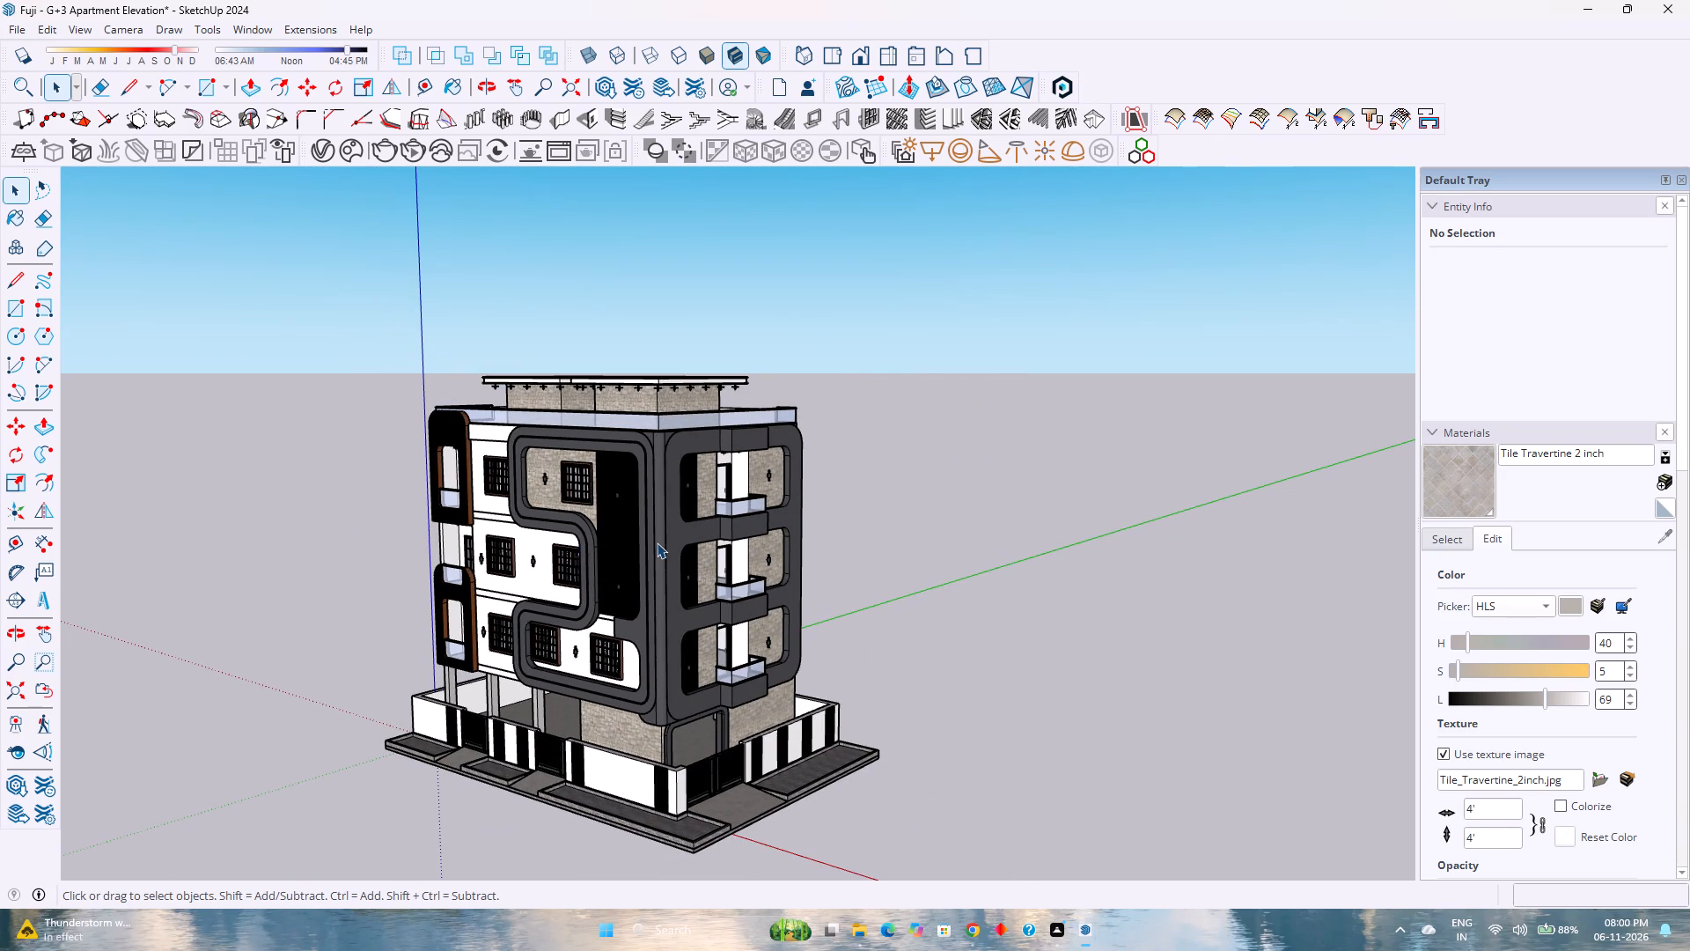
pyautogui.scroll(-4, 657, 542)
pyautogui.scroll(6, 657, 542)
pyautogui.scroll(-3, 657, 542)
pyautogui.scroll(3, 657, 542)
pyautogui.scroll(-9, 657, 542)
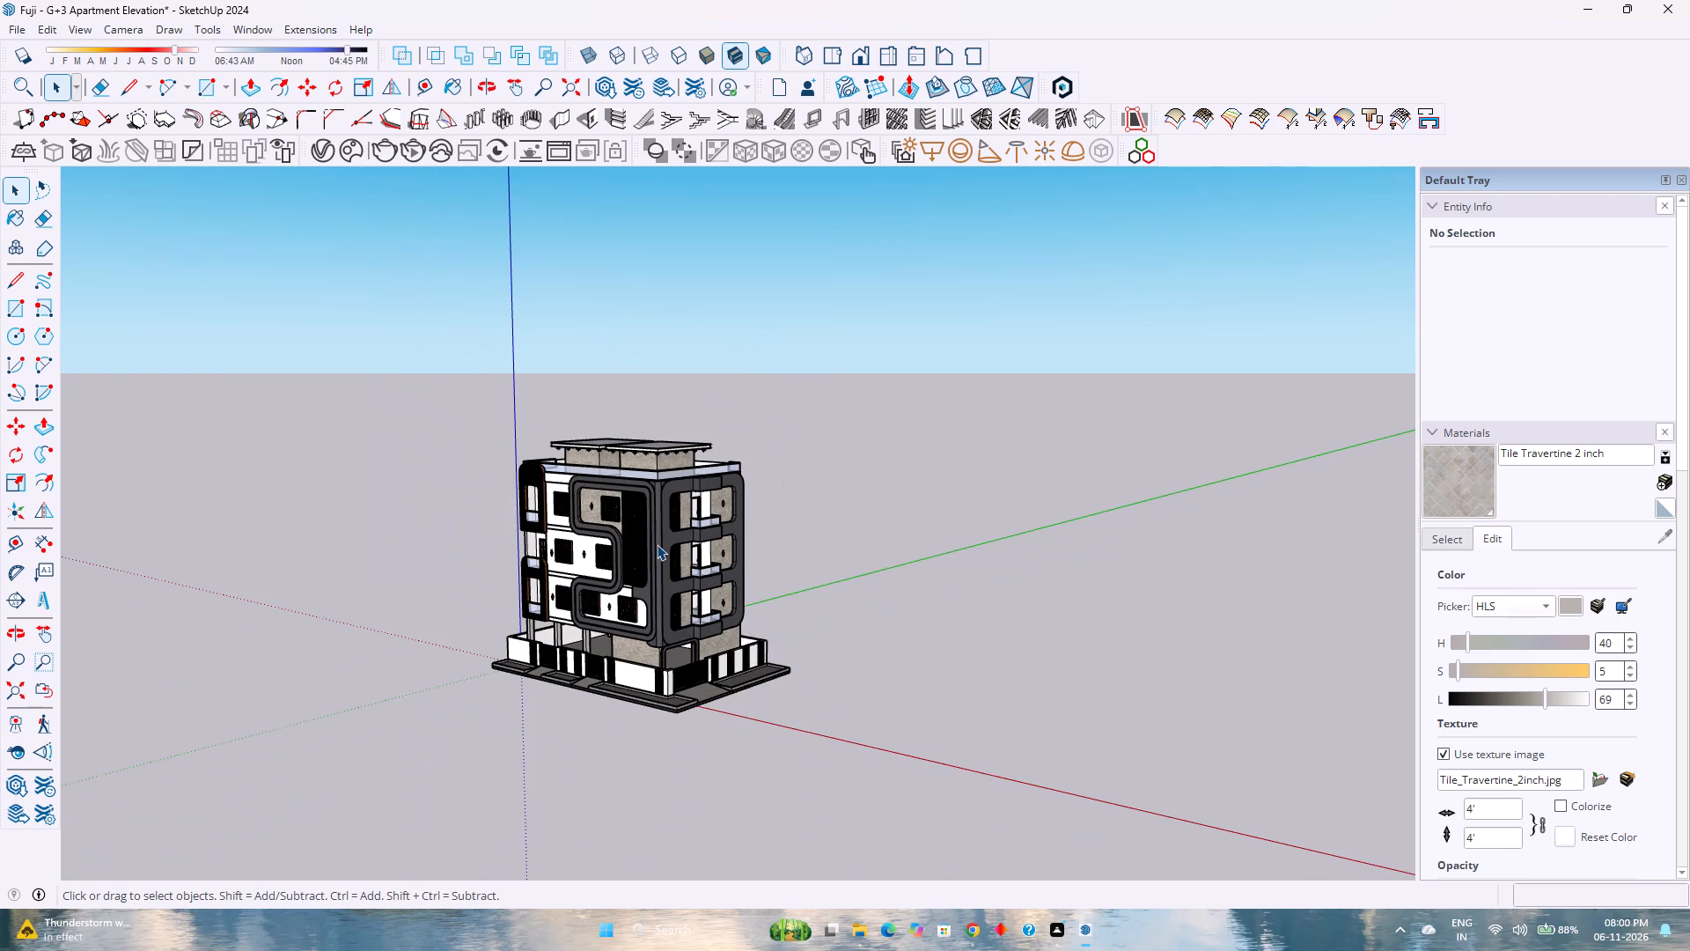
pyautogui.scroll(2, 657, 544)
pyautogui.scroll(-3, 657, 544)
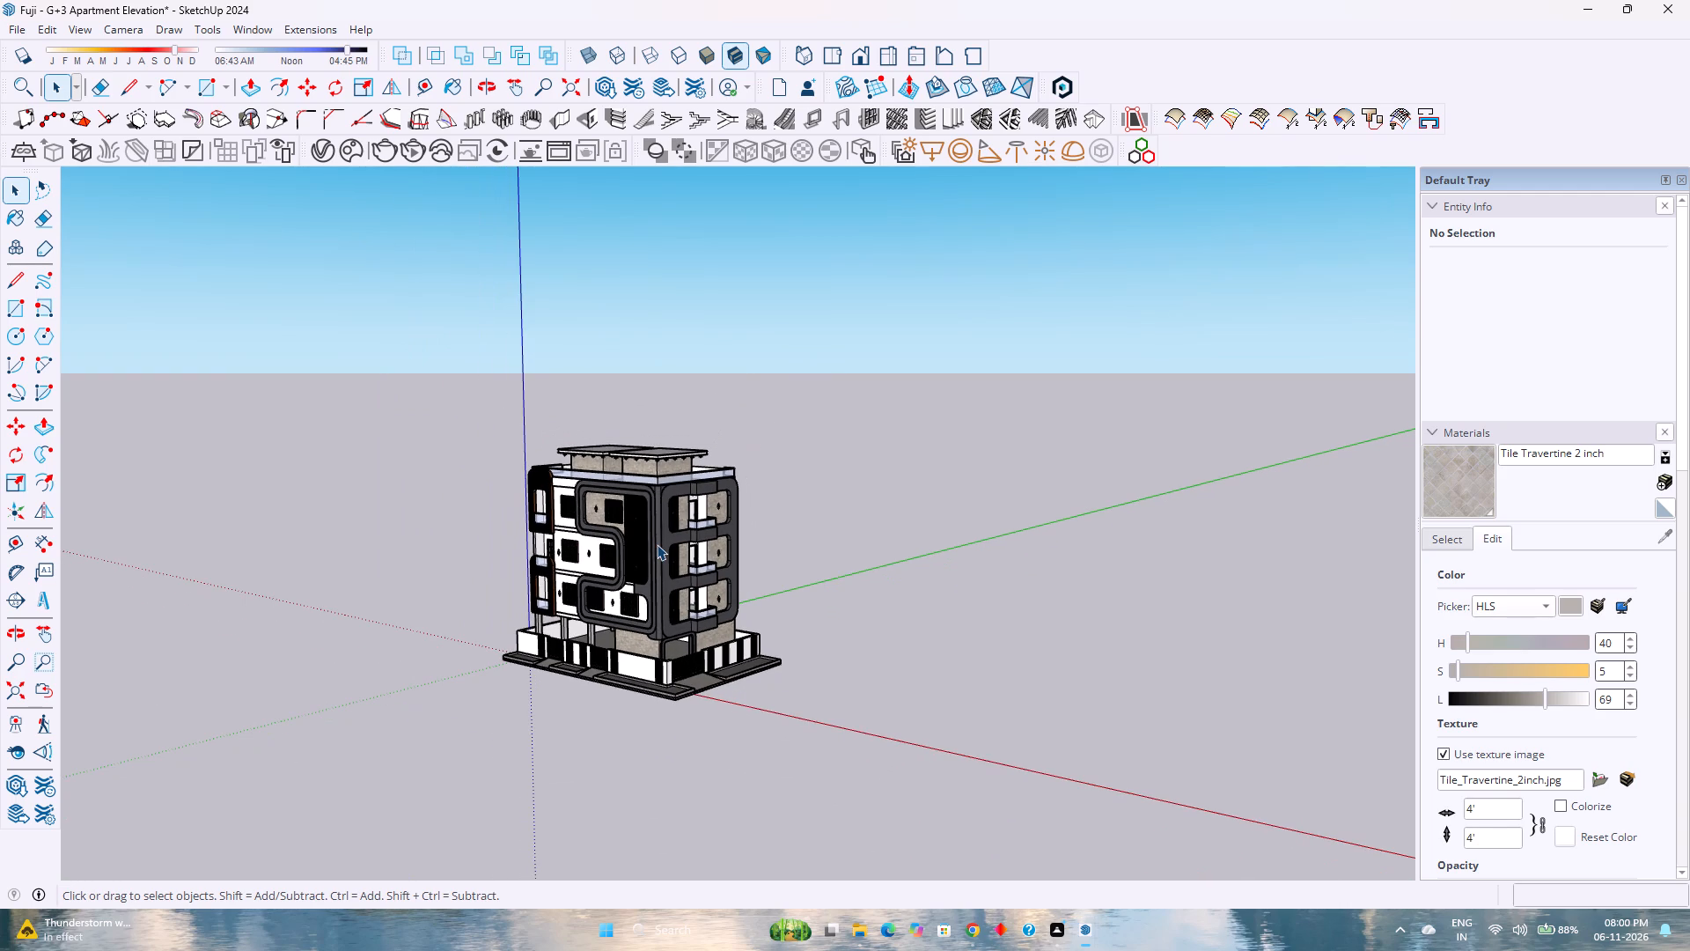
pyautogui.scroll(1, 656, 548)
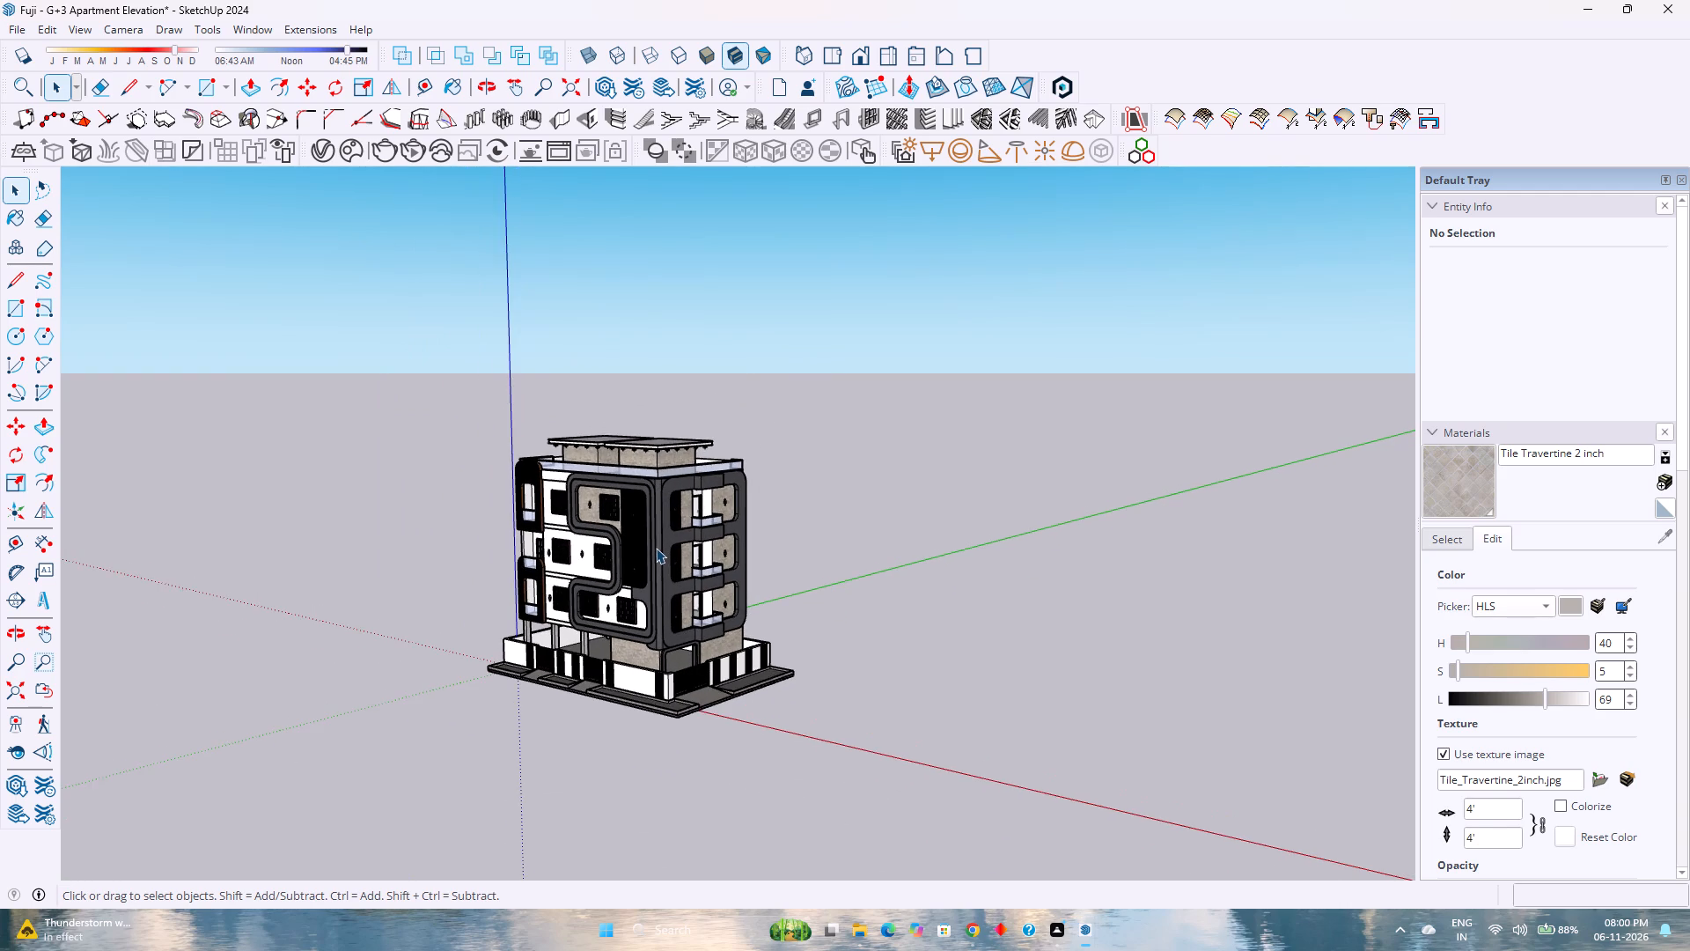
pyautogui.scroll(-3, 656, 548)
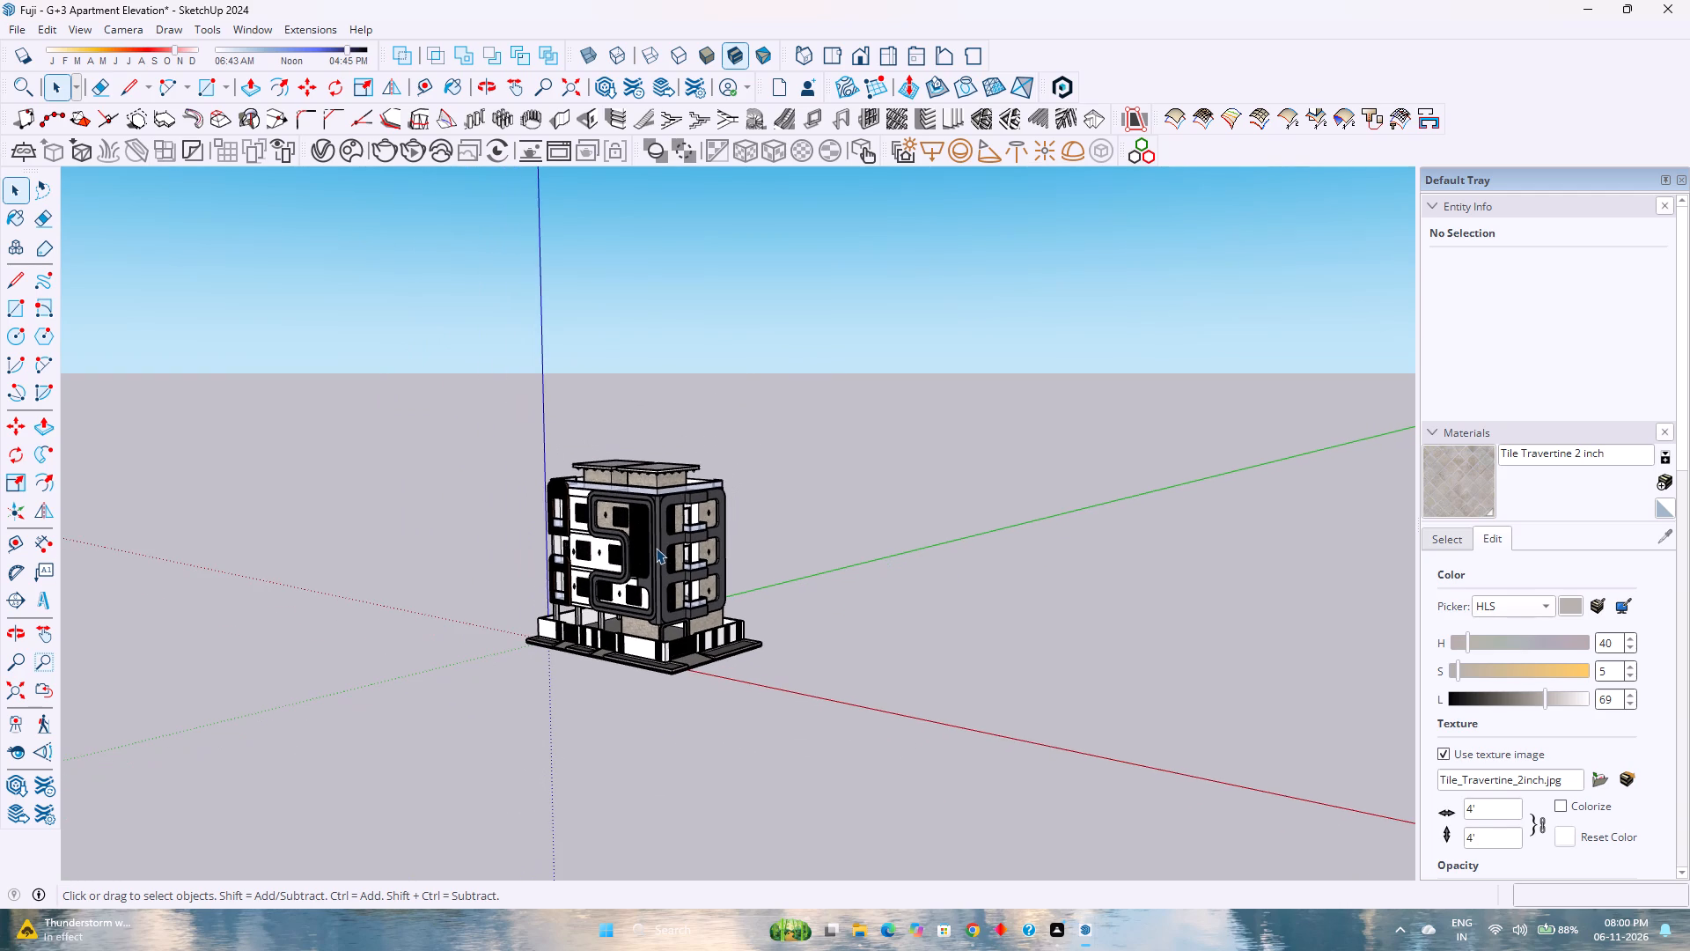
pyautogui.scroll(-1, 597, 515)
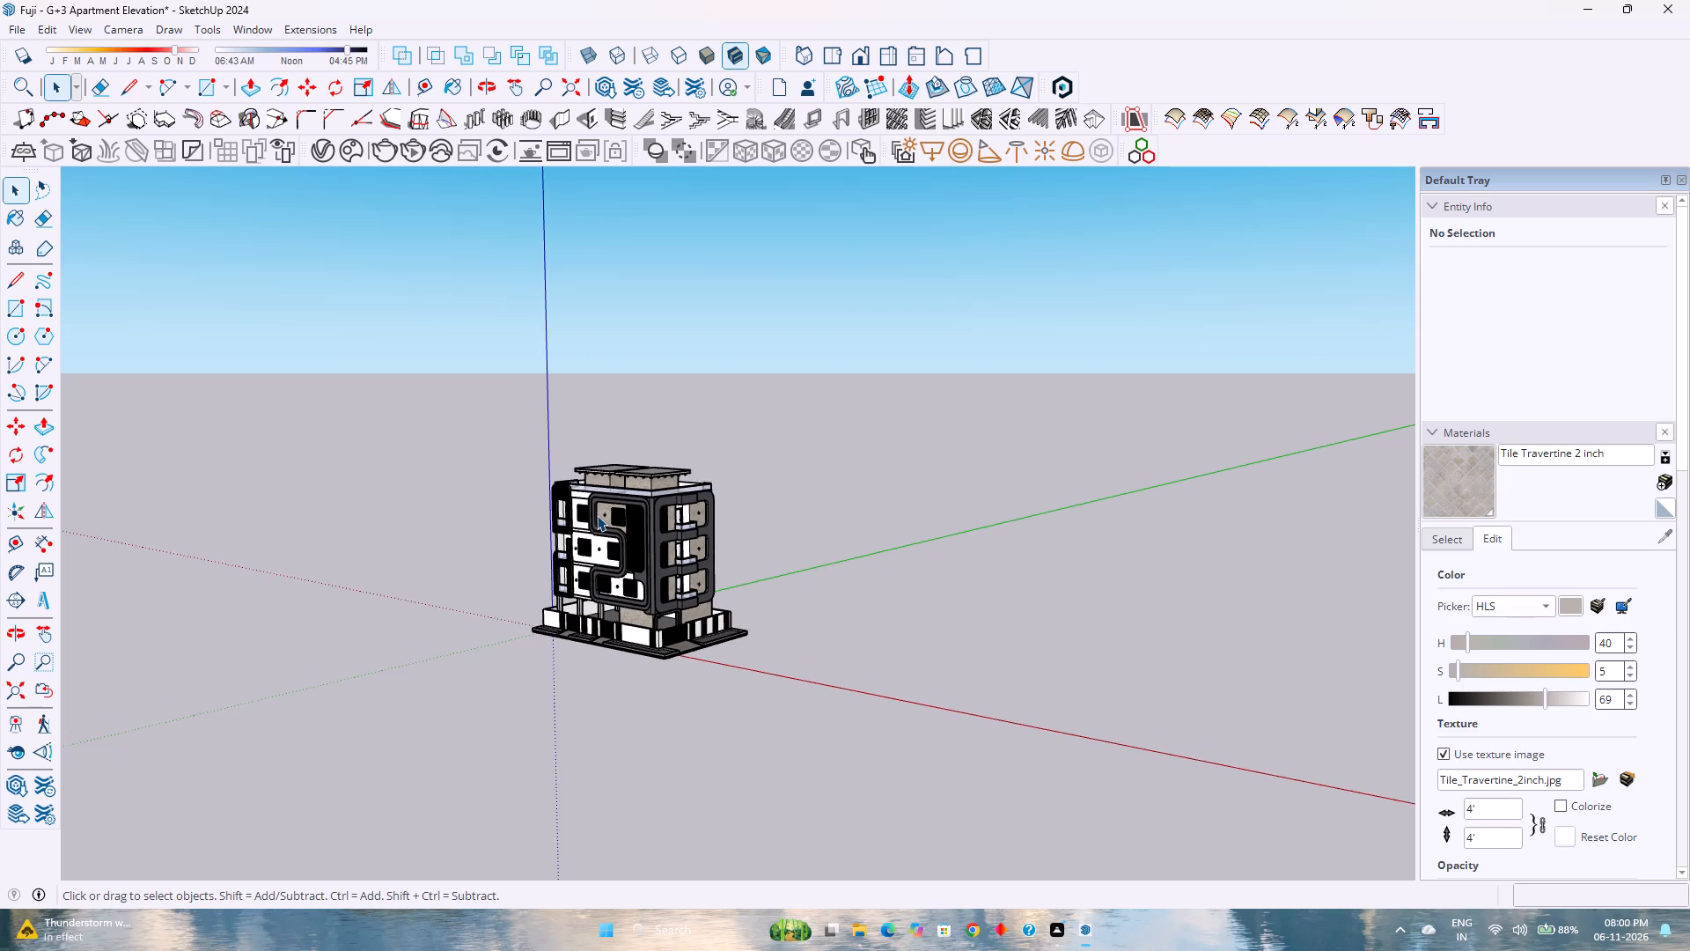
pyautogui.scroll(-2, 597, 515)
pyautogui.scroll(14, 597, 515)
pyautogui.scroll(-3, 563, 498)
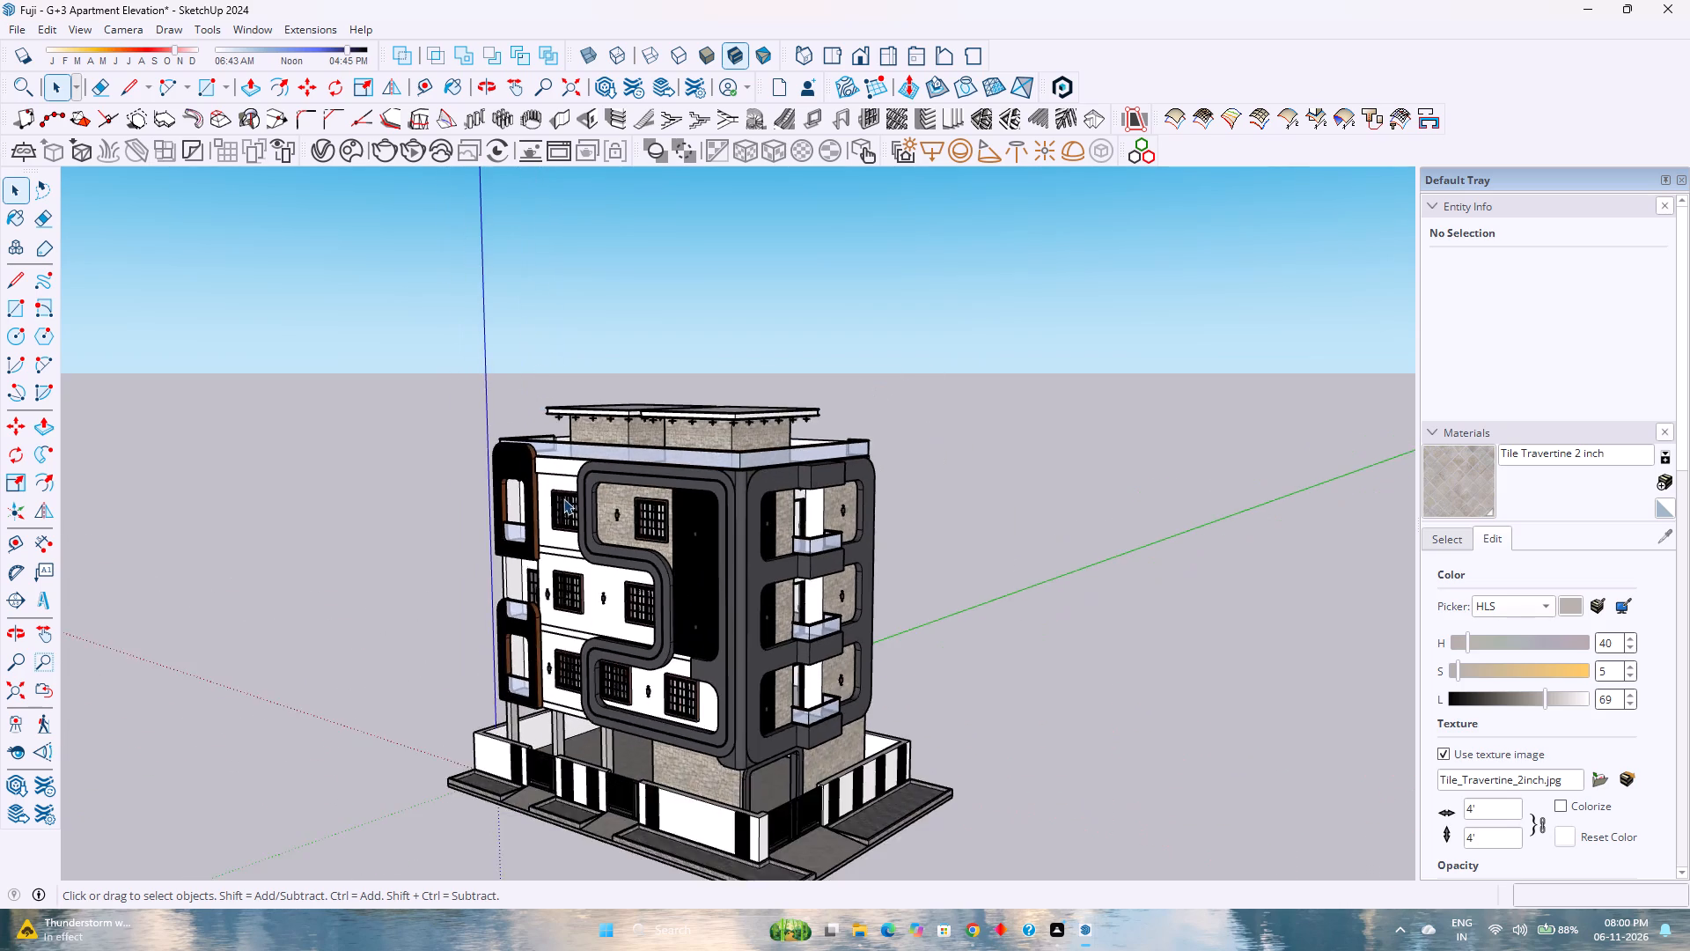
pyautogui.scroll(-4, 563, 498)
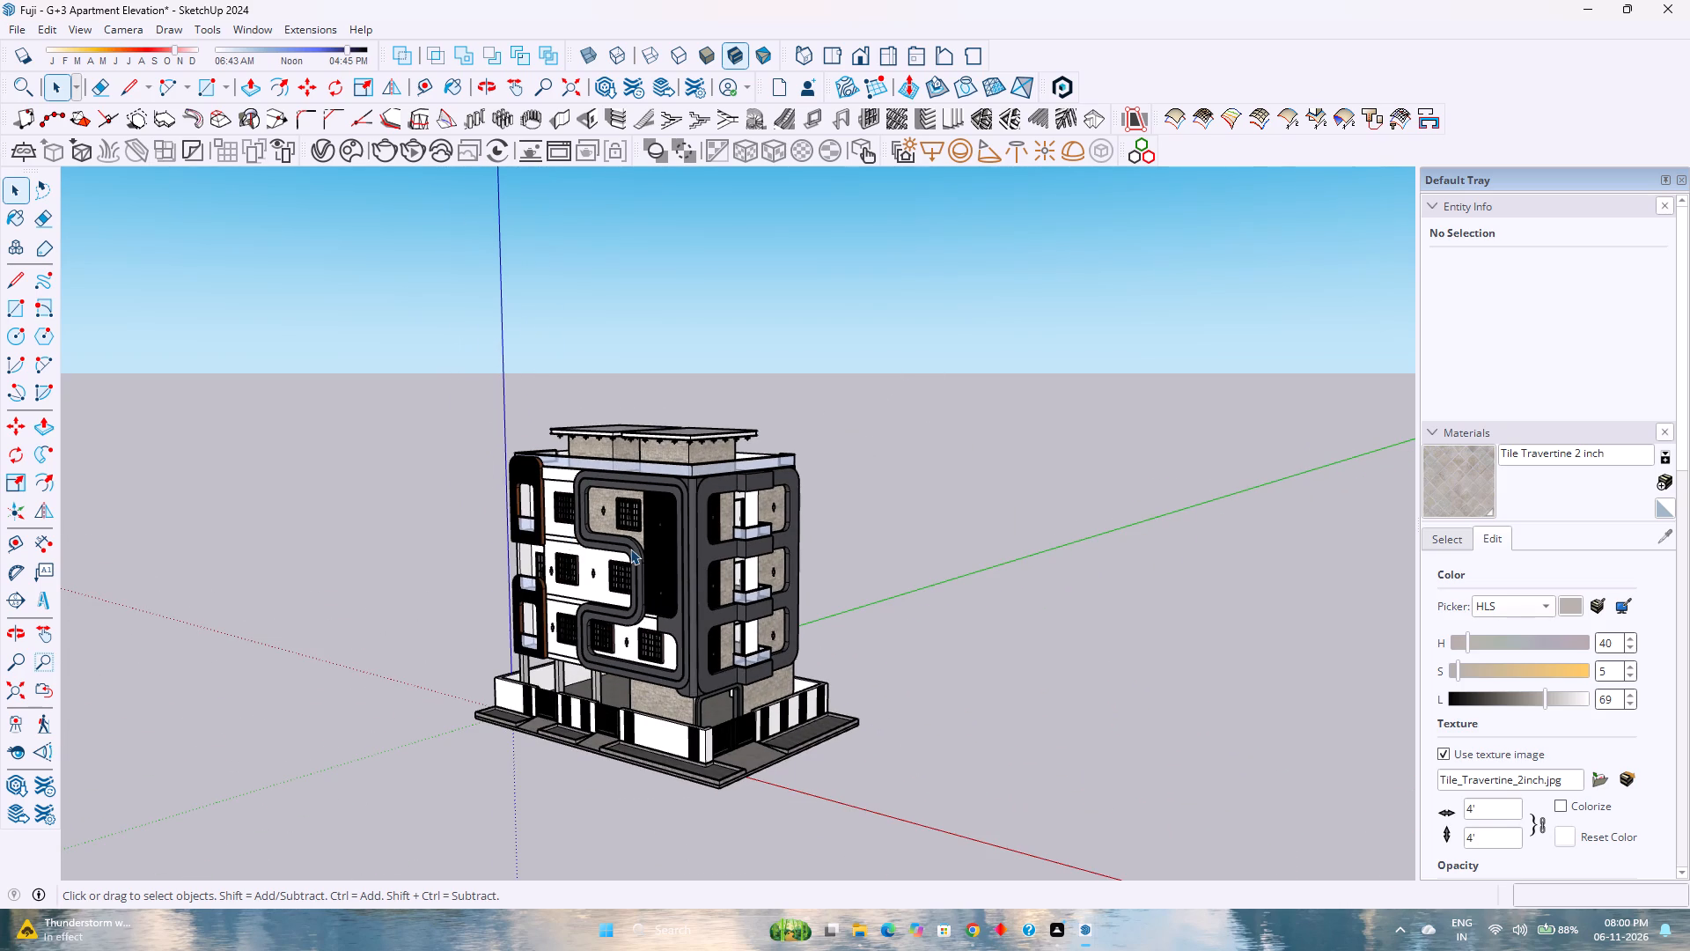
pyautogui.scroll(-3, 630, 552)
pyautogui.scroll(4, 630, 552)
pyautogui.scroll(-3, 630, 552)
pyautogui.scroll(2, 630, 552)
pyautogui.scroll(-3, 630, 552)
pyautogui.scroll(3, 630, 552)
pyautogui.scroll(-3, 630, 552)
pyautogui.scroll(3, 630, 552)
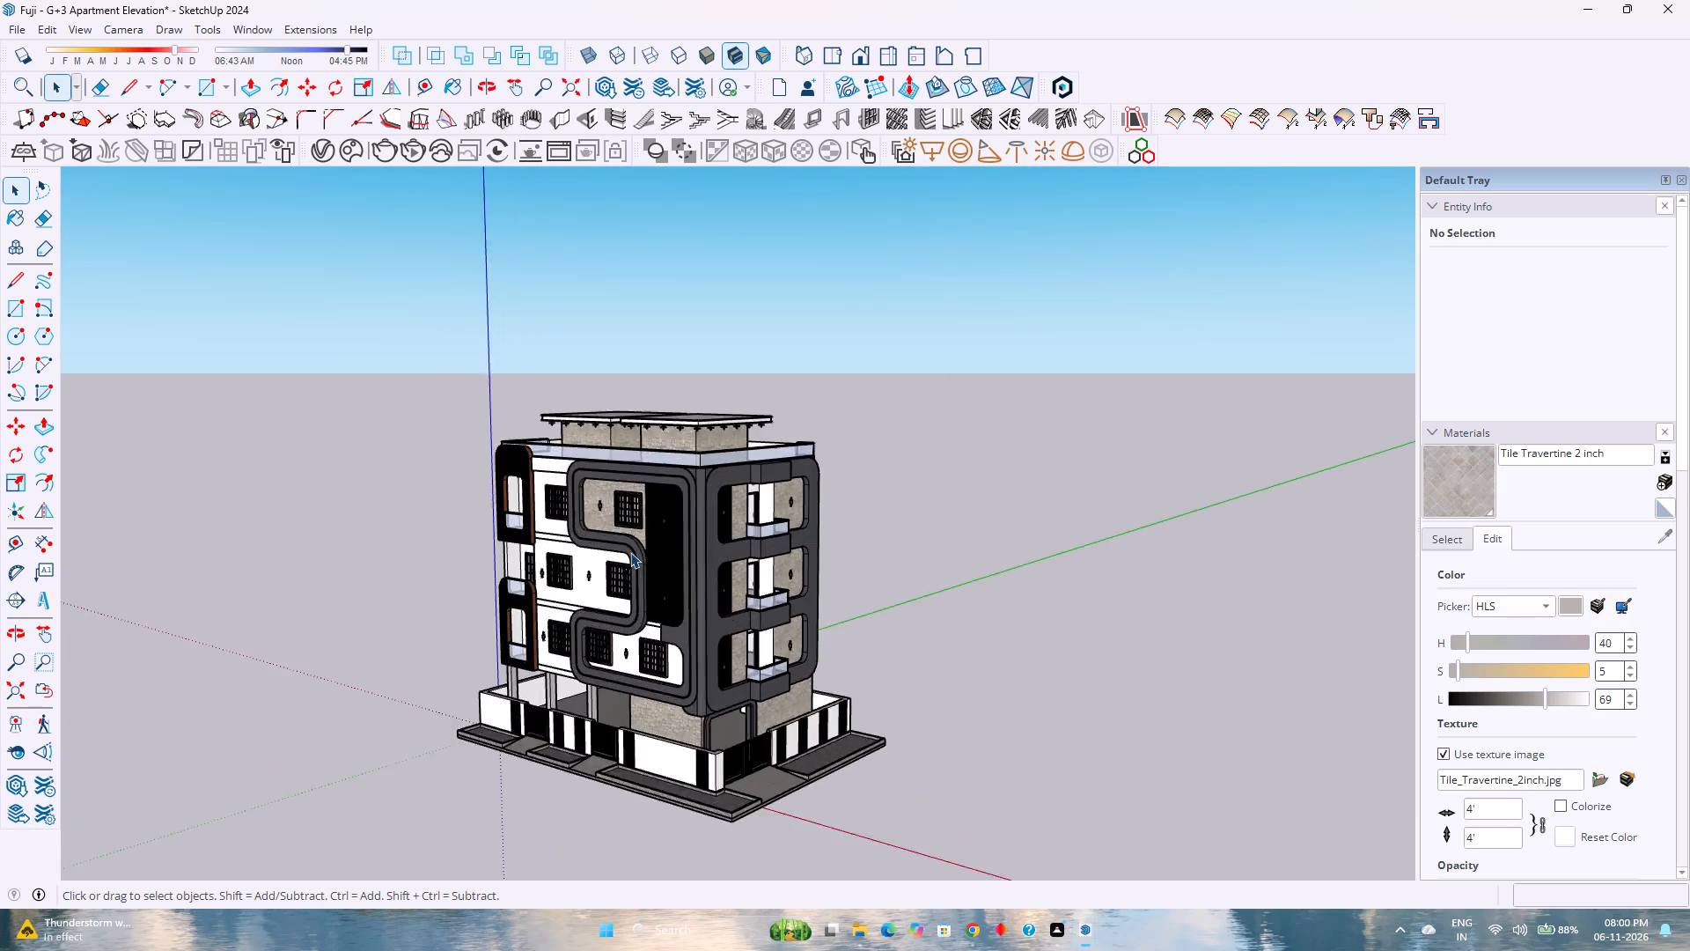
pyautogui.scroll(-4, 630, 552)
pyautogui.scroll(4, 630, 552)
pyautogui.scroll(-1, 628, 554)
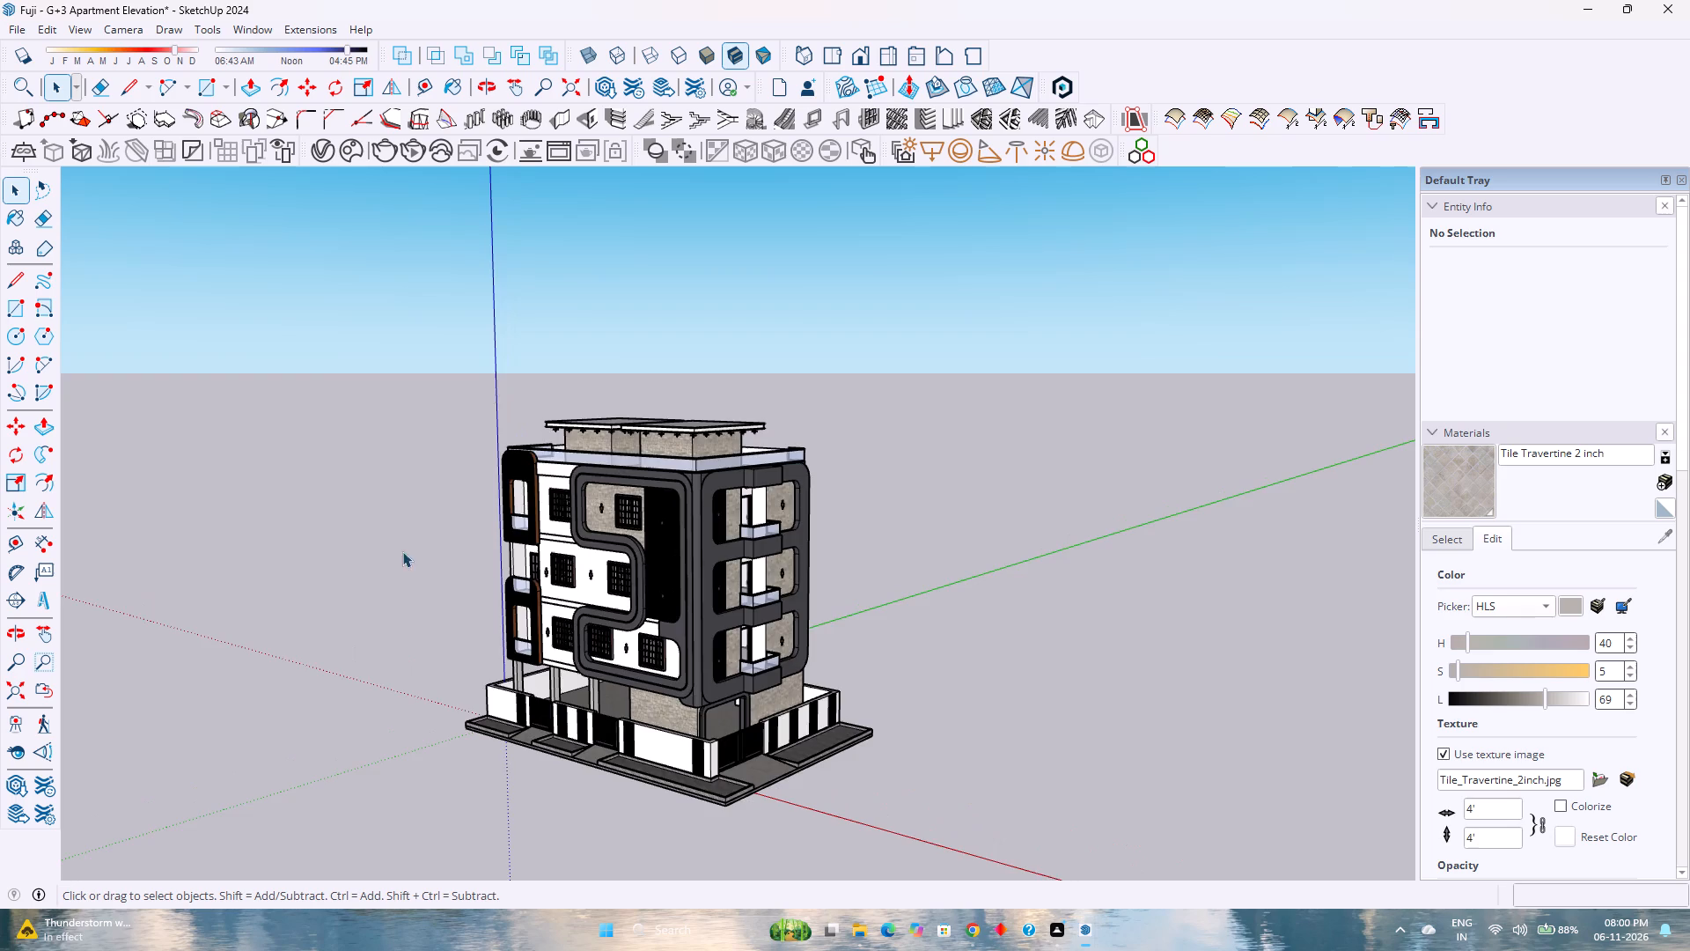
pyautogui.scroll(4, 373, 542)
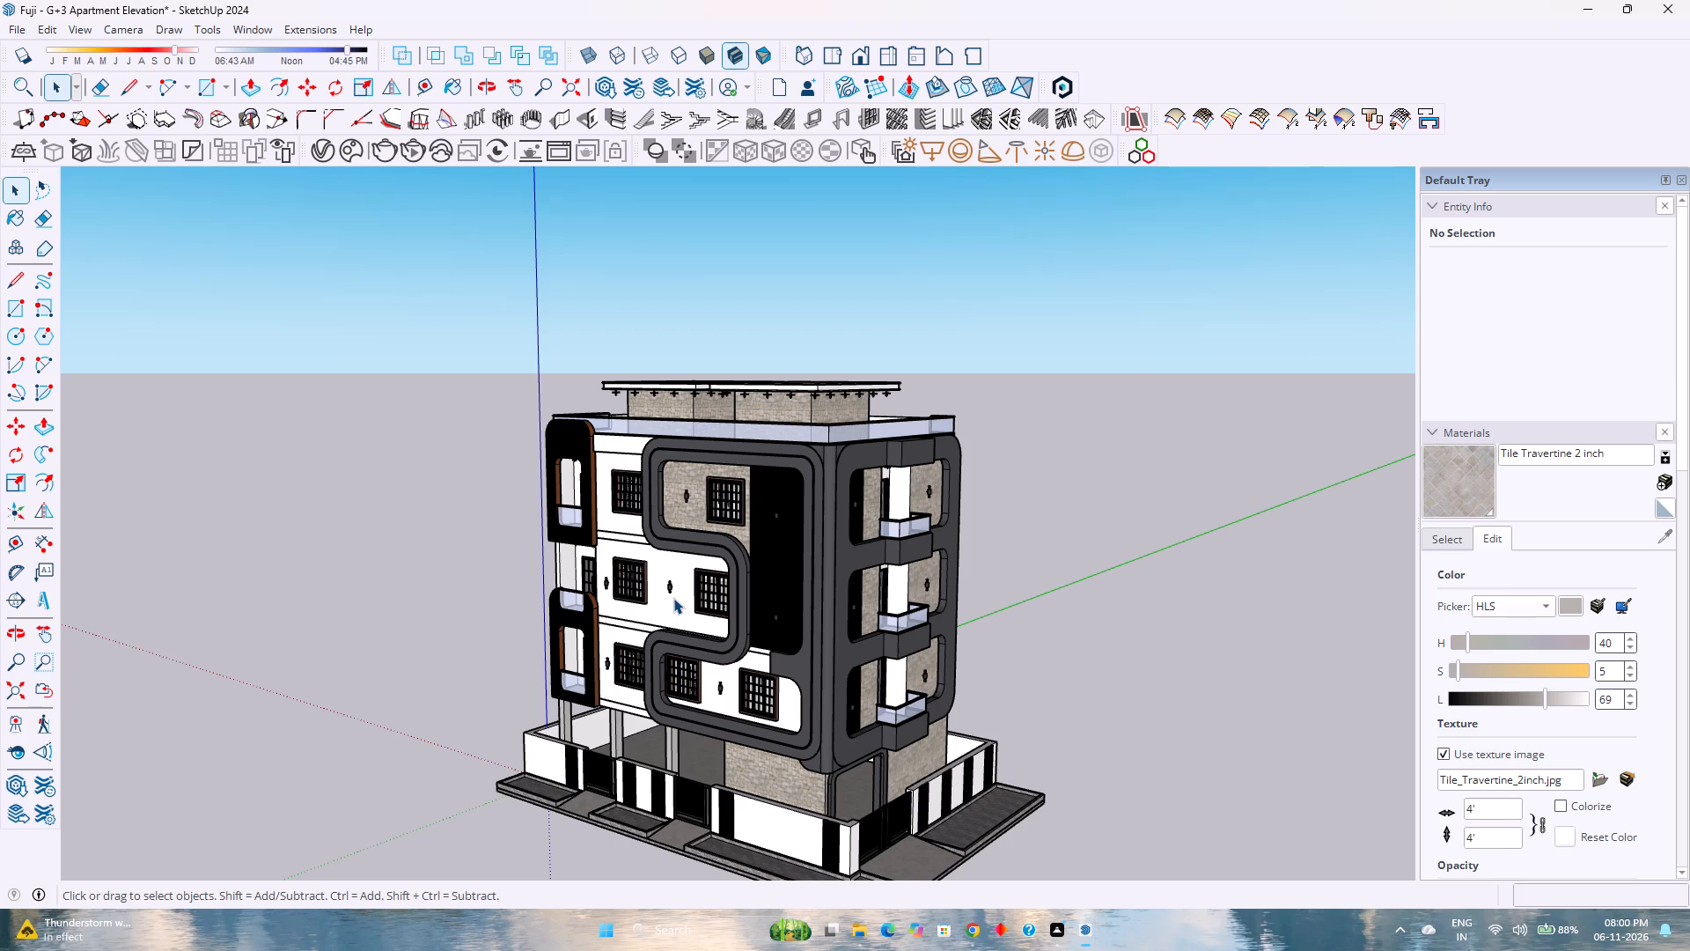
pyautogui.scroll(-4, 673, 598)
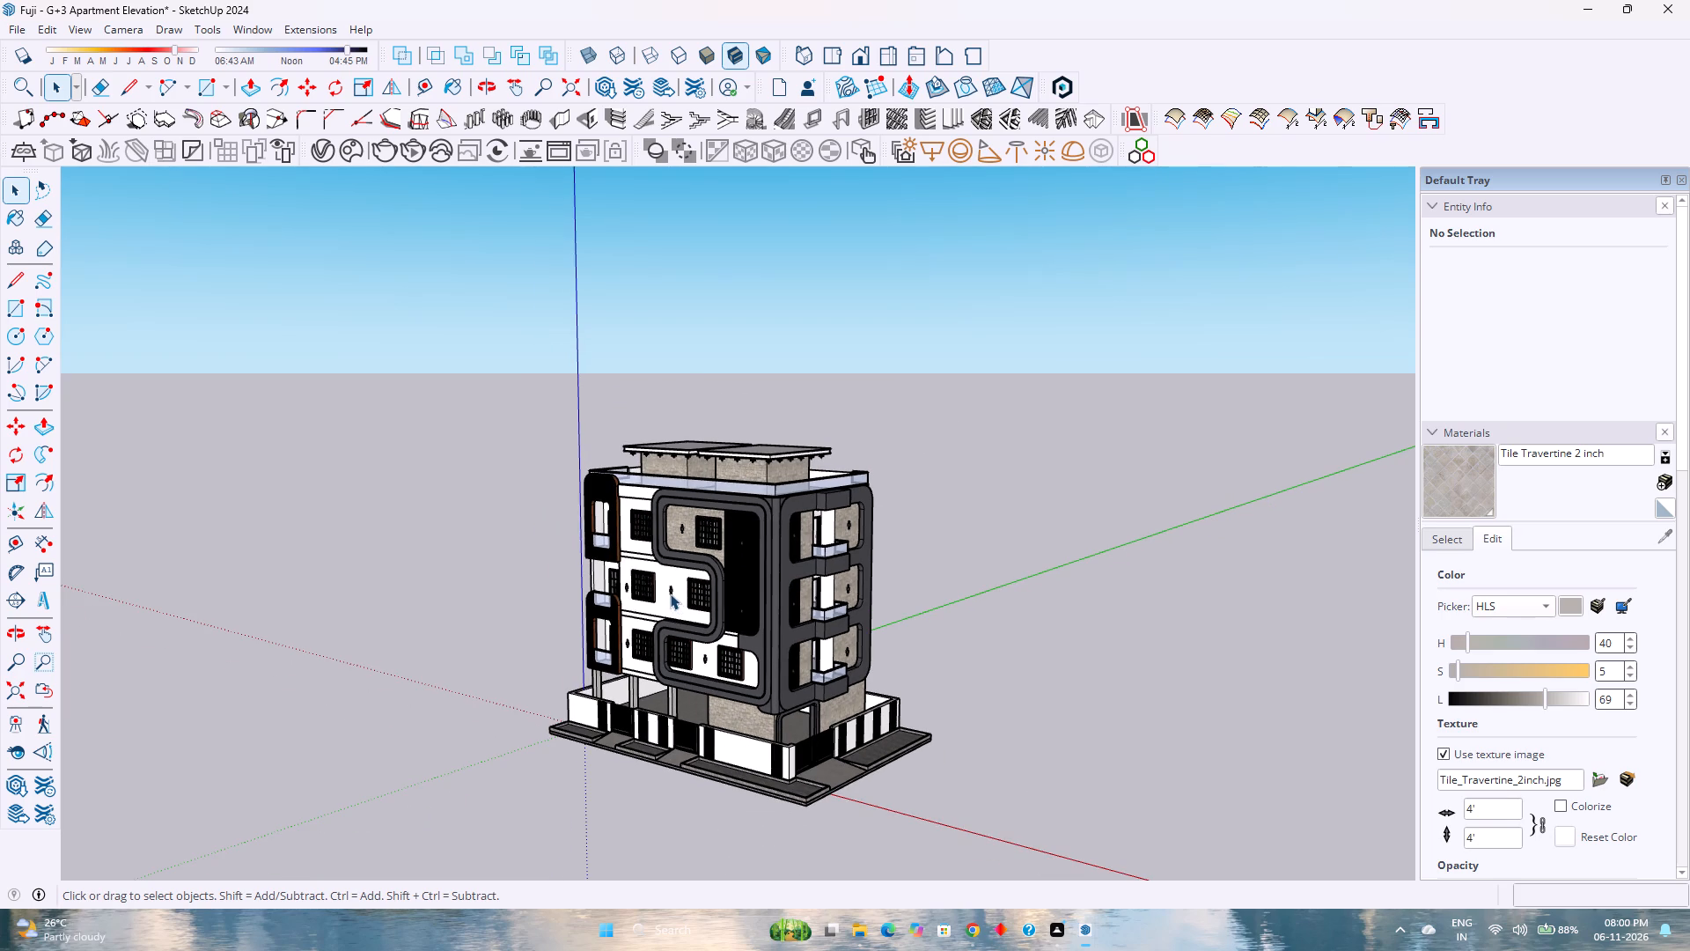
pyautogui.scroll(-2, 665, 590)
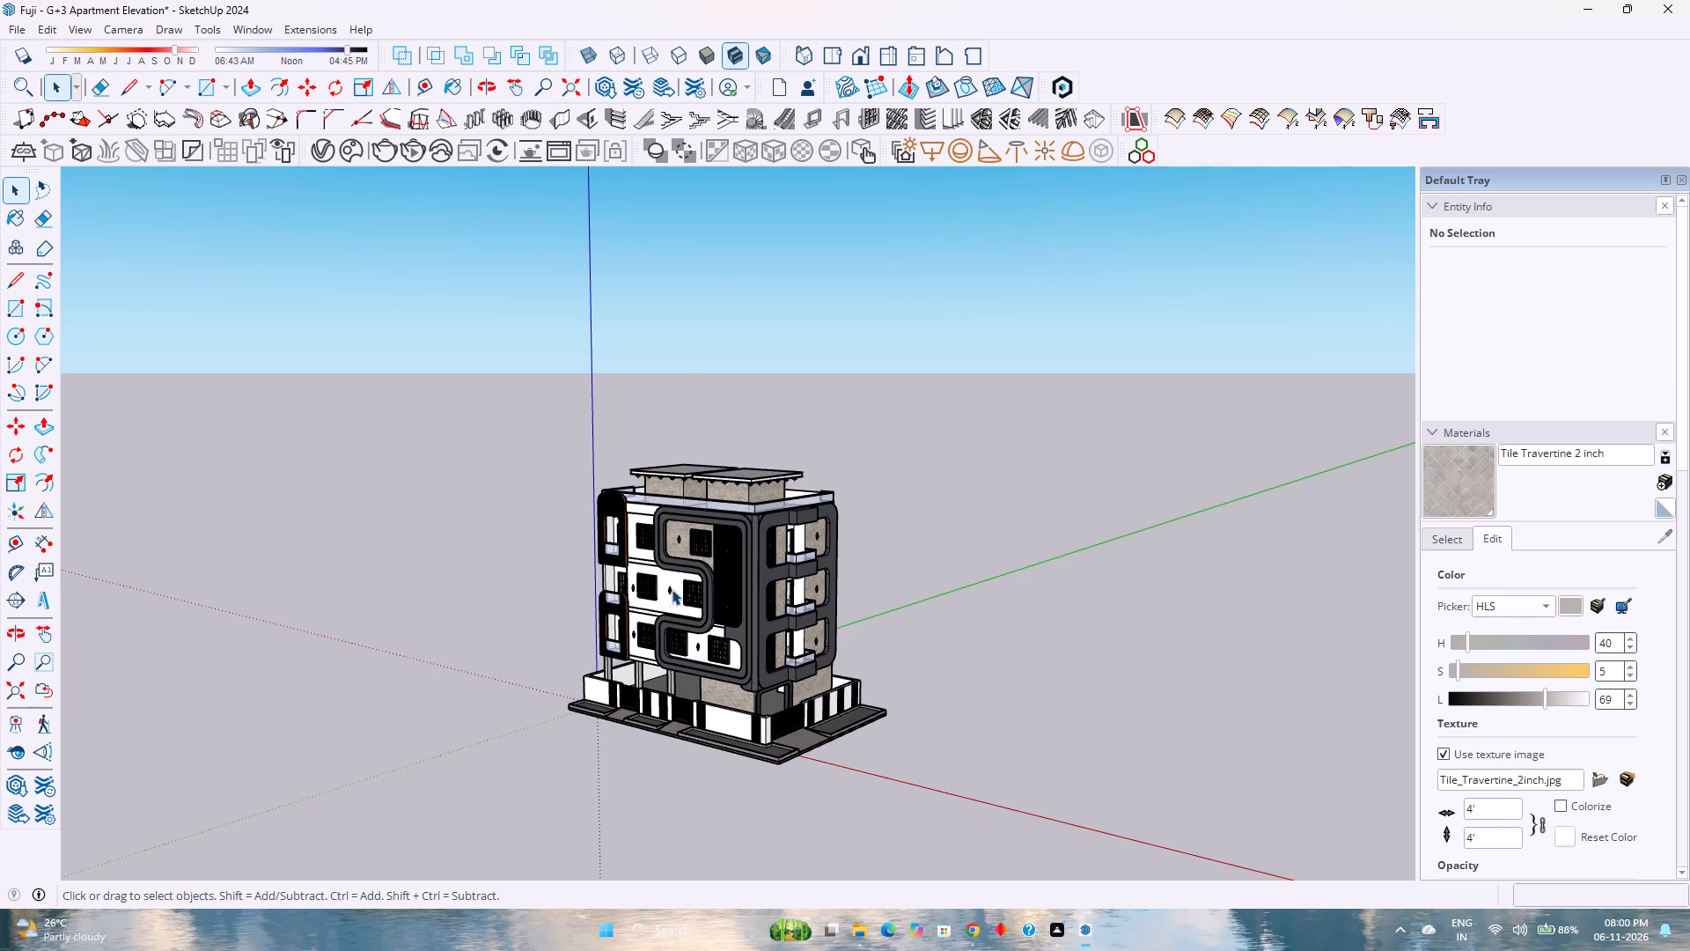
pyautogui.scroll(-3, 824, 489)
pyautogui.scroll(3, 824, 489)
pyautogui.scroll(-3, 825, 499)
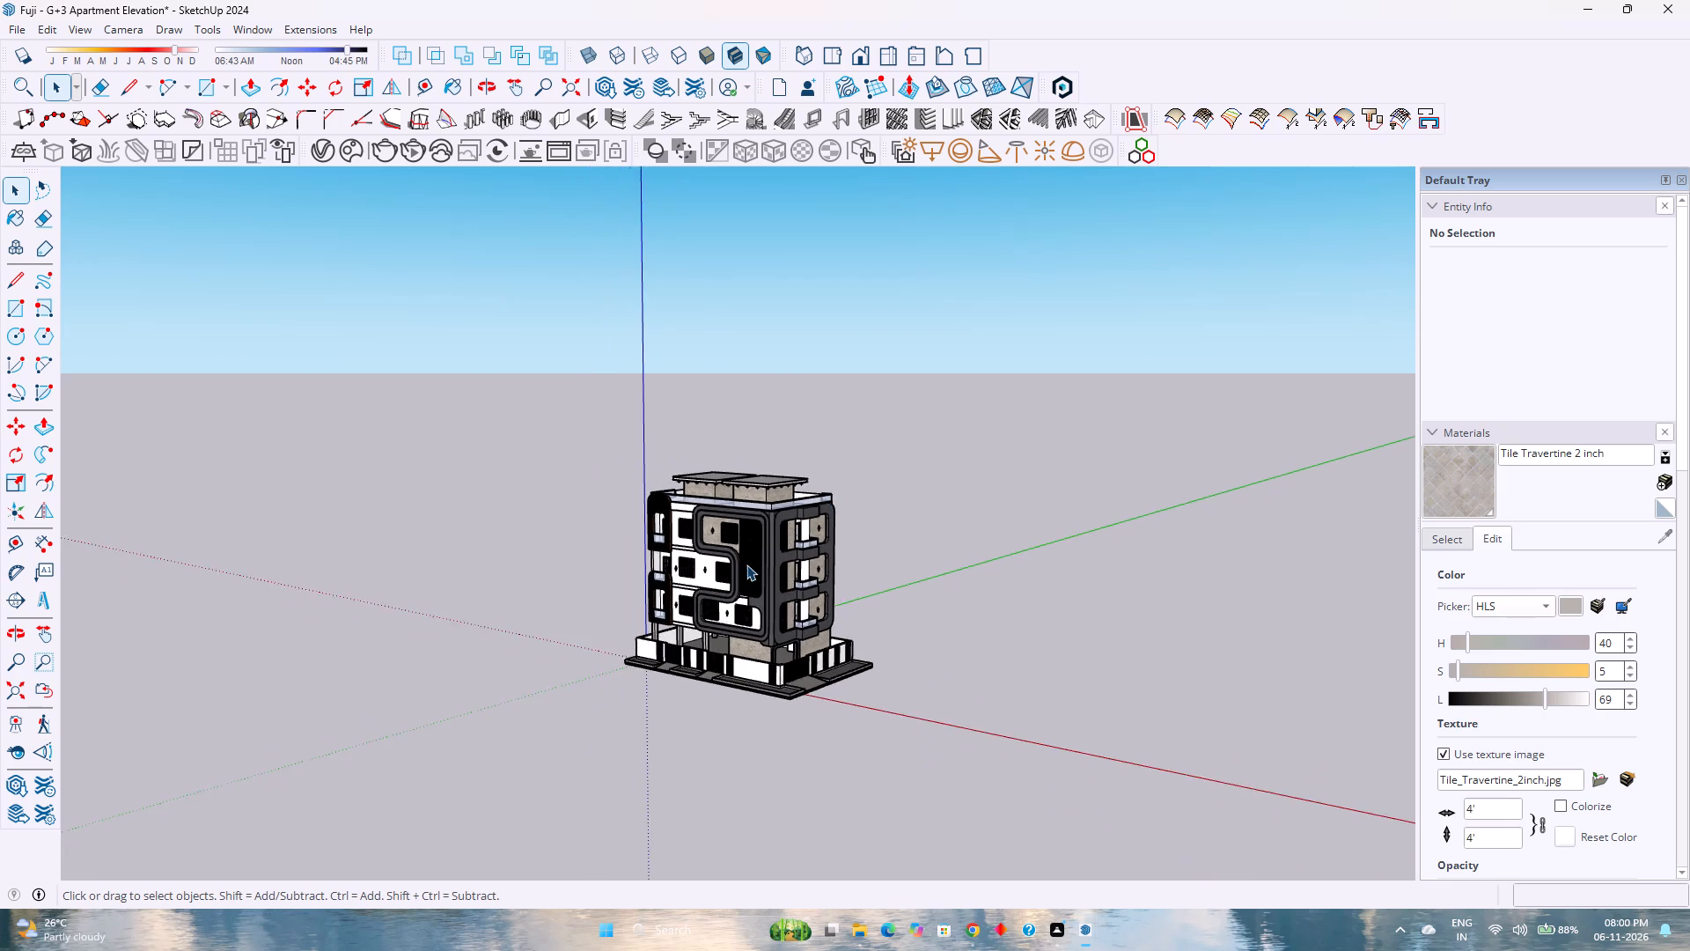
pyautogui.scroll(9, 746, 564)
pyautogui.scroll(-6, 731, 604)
# Examine the whole building's massing and roof from alternating near-ground and raised viewpoints around the glass balcony corner.
pyautogui.middleClick(746, 638)
pyautogui.moveTo(742, 634); pyautogui.dragTo(740, 625, button='middle')
pyautogui.moveTo(740, 622); pyautogui.dragTo(729, 524, button='middle')
pyautogui.middleClick(728, 519)
pyautogui.scroll(-2, 725, 504)
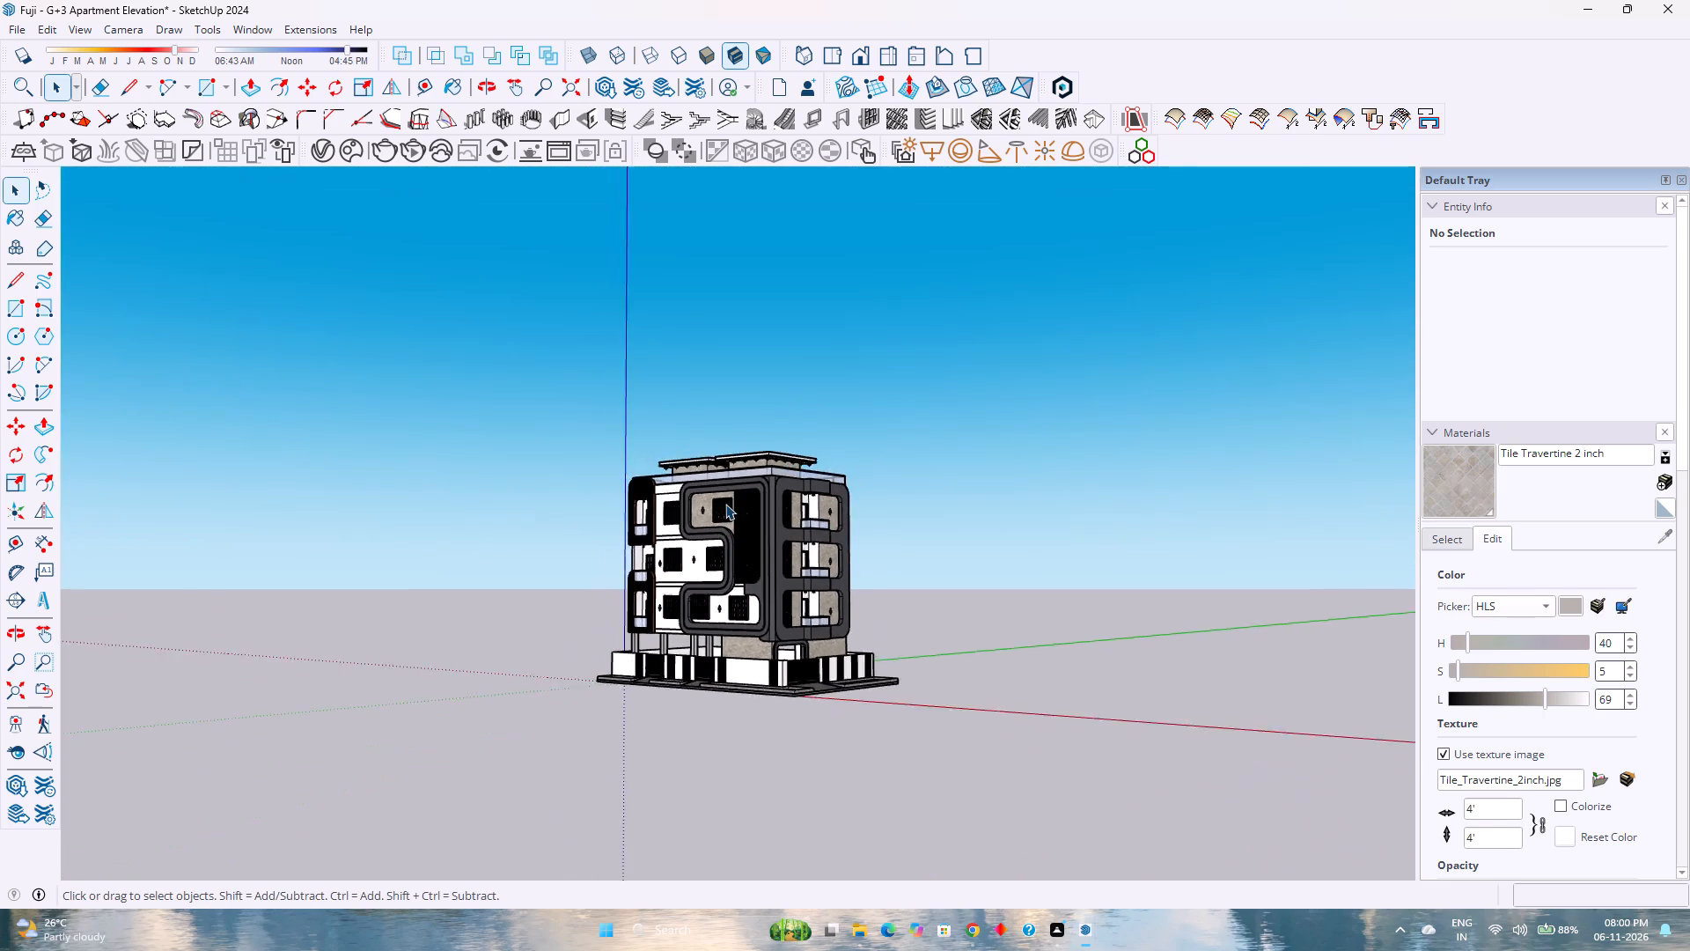
pyautogui.scroll(-2, 725, 504)
pyautogui.scroll(11, 730, 549)
pyautogui.moveTo(741, 498); pyautogui.dragTo(756, 592, button='middle')
pyautogui.middleClick(756, 592)
pyautogui.scroll(-2, 756, 592)
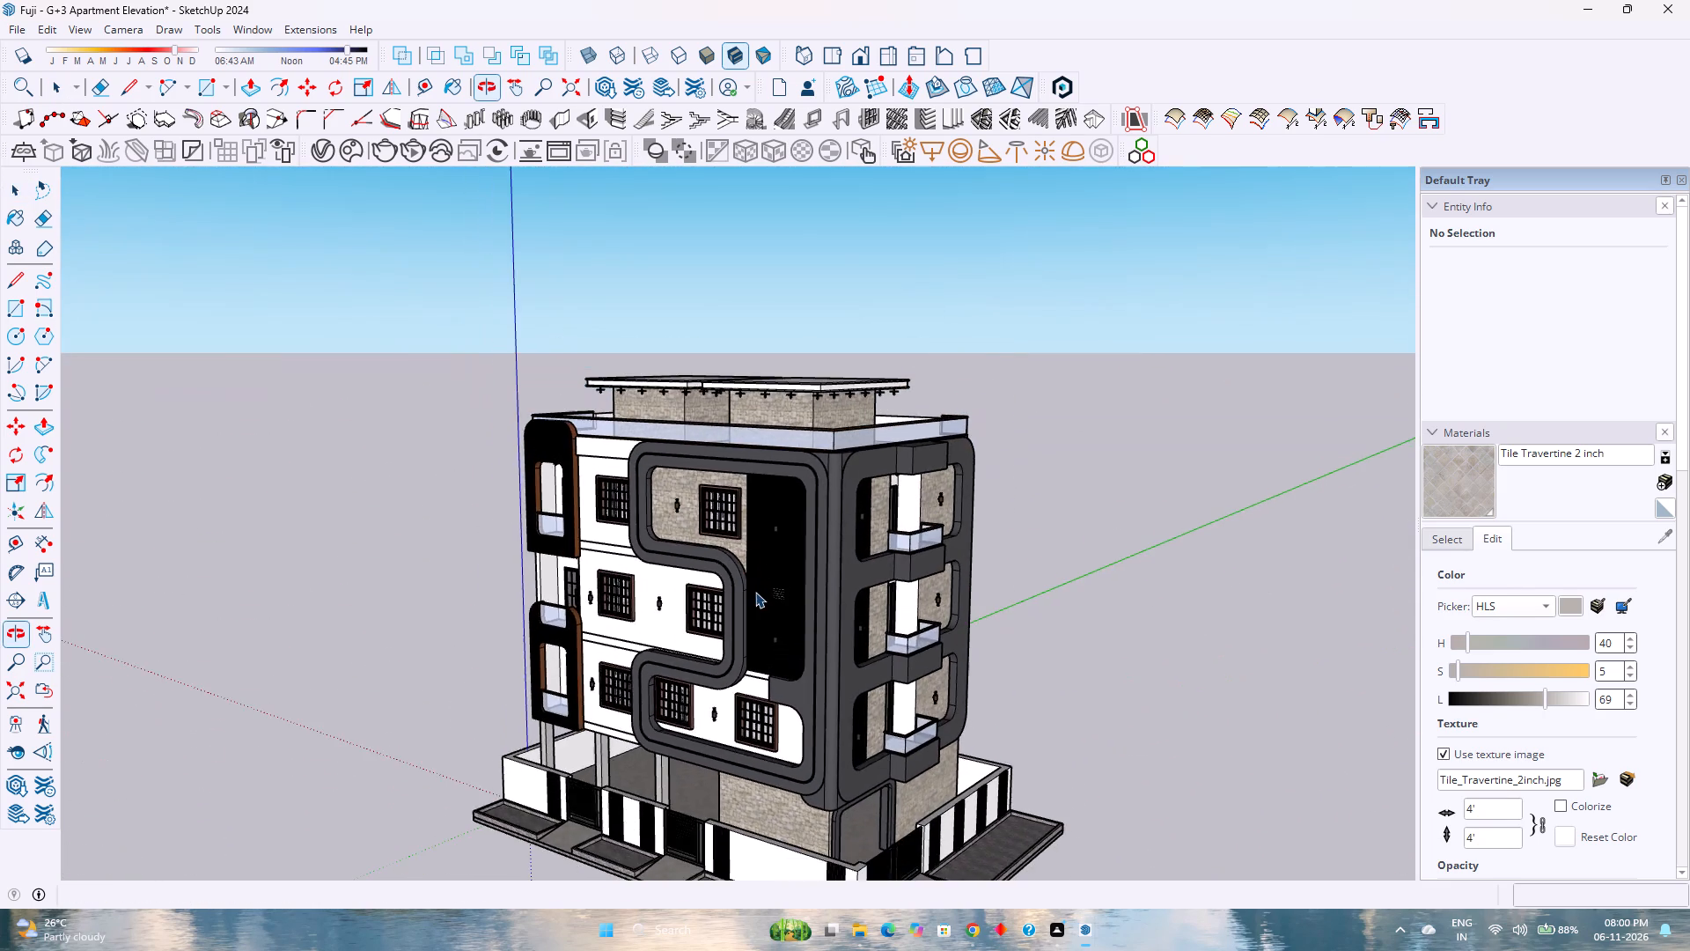
pyautogui.scroll(-4, 748, 582)
pyautogui.middleClick(711, 529)
pyautogui.middleClick(705, 522)
pyautogui.scroll(-4, 702, 512)
pyautogui.scroll(4, 738, 571)
pyautogui.moveTo(738, 571); pyautogui.dragTo(766, 527, button='middle')
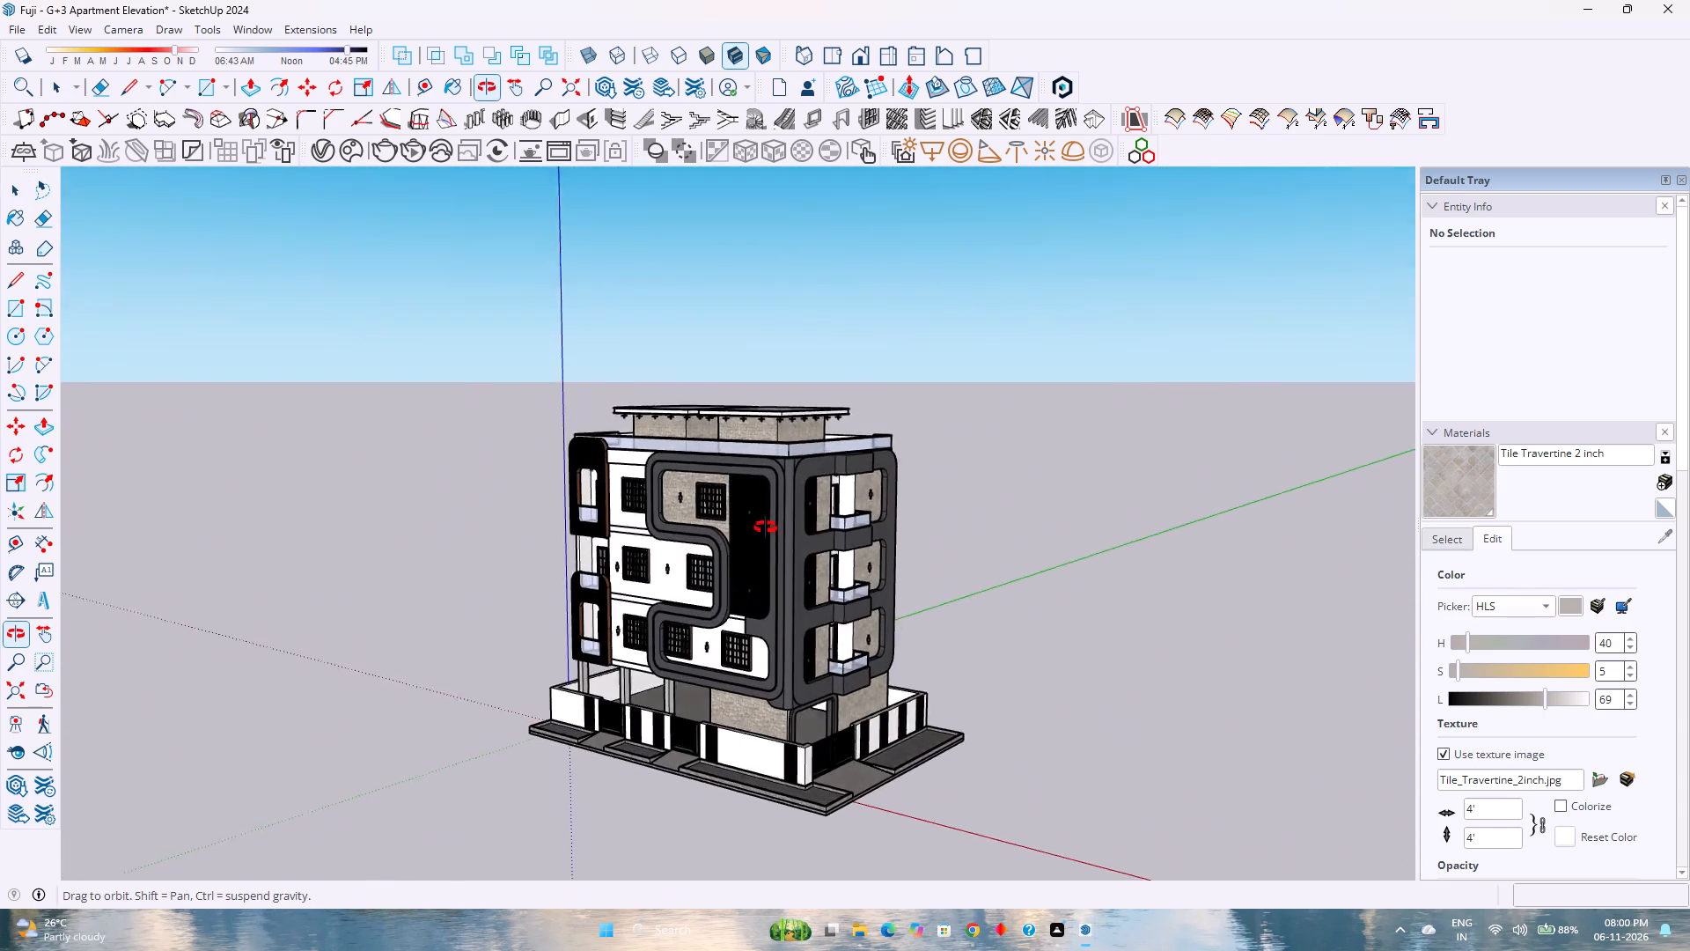
# Examine how the long facade and the glass balcony facade meet by swinging back and forth around their shared corner.
pyautogui.moveTo(766, 527); pyautogui.dragTo(925, 458, button='middle')
pyautogui.middleClick(925, 458)
pyautogui.scroll(-4, 925, 458)
pyautogui.scroll(4, 925, 458)
pyautogui.scroll(3, 860, 495)
pyautogui.scroll(-4, 860, 495)
pyautogui.moveTo(862, 494); pyautogui.dragTo(355, 538, button='middle')
pyautogui.scroll(-4, 365, 527)
pyautogui.scroll(8, 365, 527)
pyautogui.moveTo(380, 528); pyautogui.dragTo(533, 517, button='middle')
pyautogui.scroll(-3, 539, 517)
pyautogui.moveTo(551, 516); pyautogui.dragTo(666, 536, button='middle')
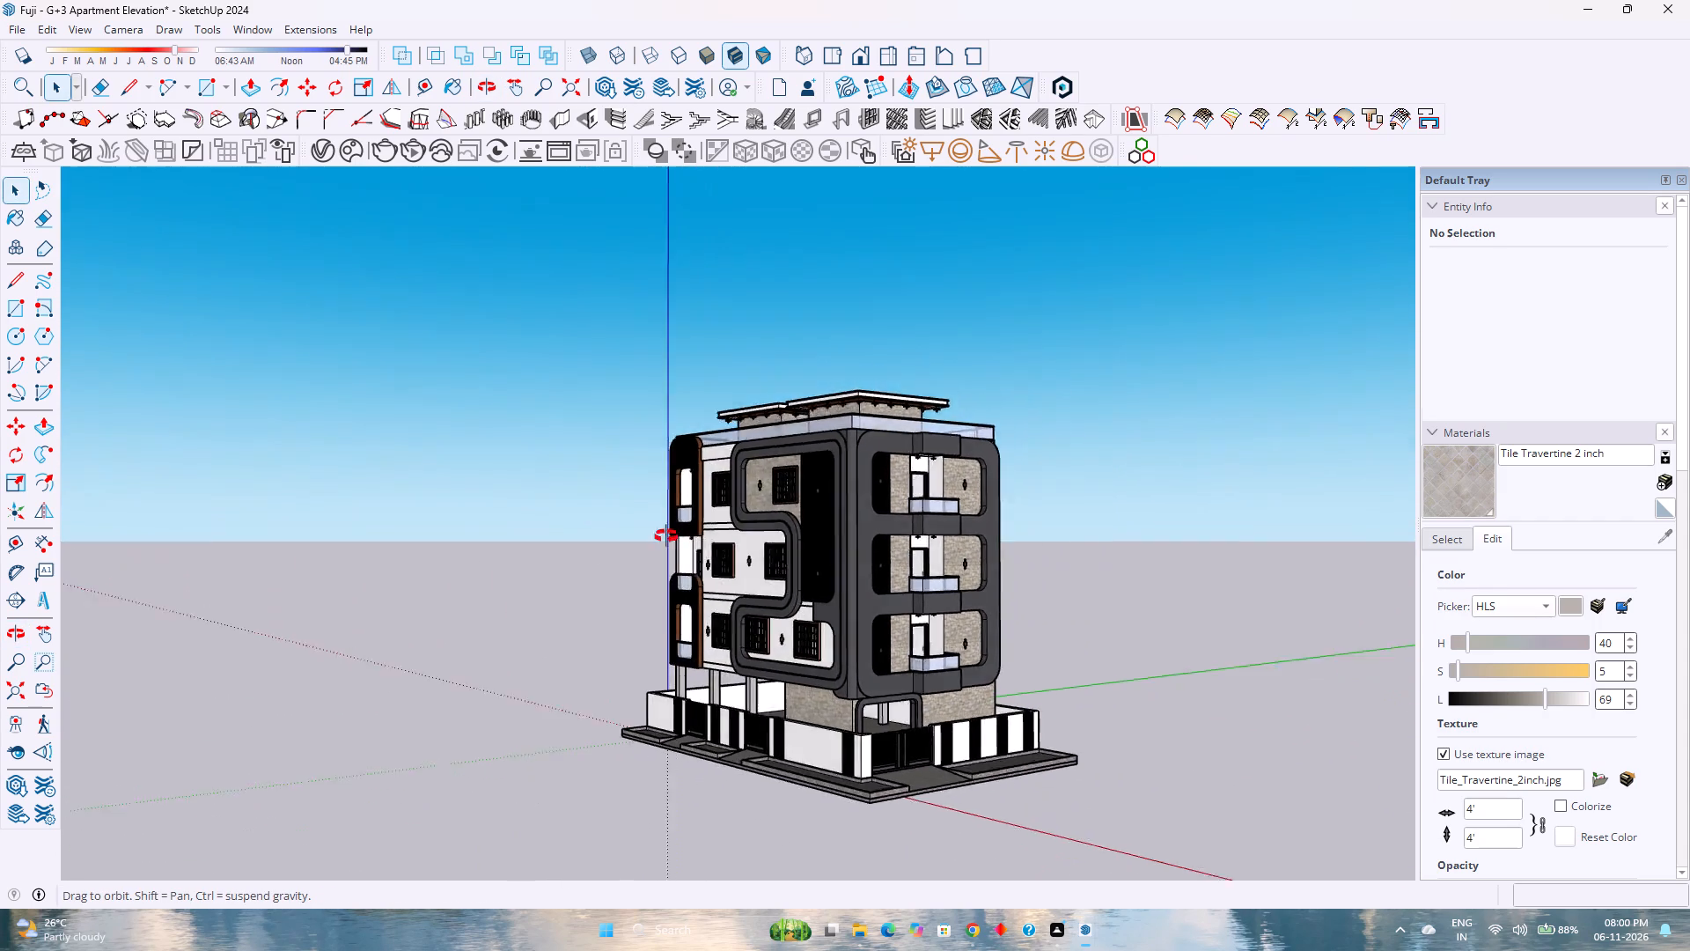
pyautogui.moveTo(666, 536); pyautogui.dragTo(753, 542, button='middle')
pyautogui.scroll(3, 971, 571)
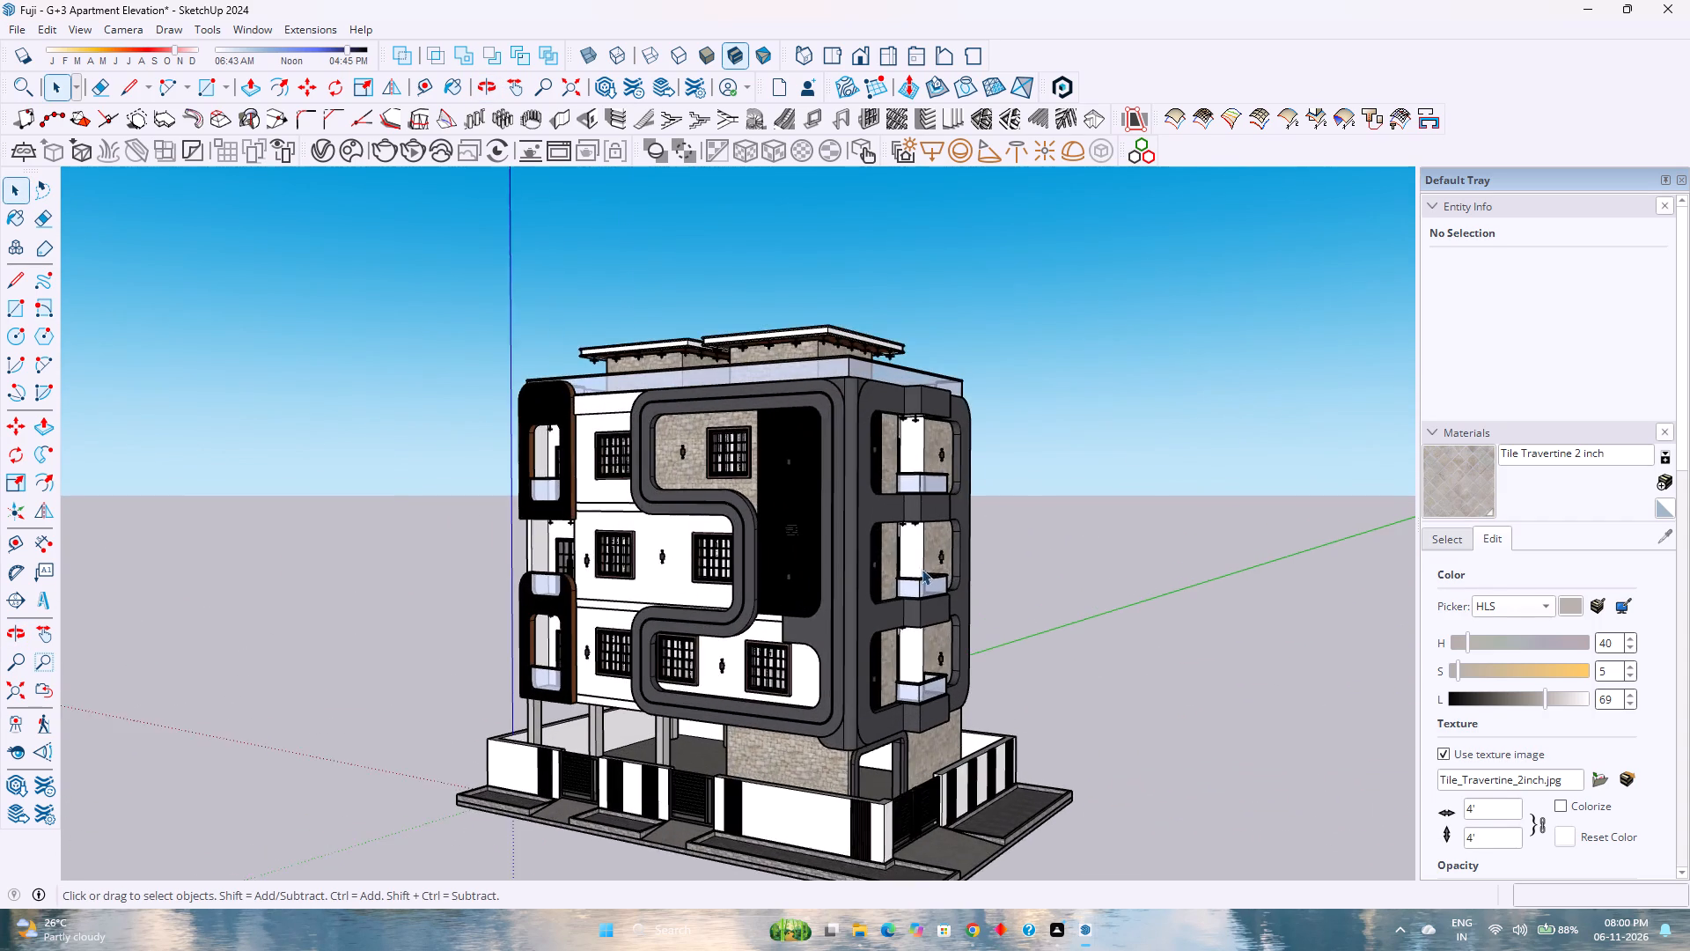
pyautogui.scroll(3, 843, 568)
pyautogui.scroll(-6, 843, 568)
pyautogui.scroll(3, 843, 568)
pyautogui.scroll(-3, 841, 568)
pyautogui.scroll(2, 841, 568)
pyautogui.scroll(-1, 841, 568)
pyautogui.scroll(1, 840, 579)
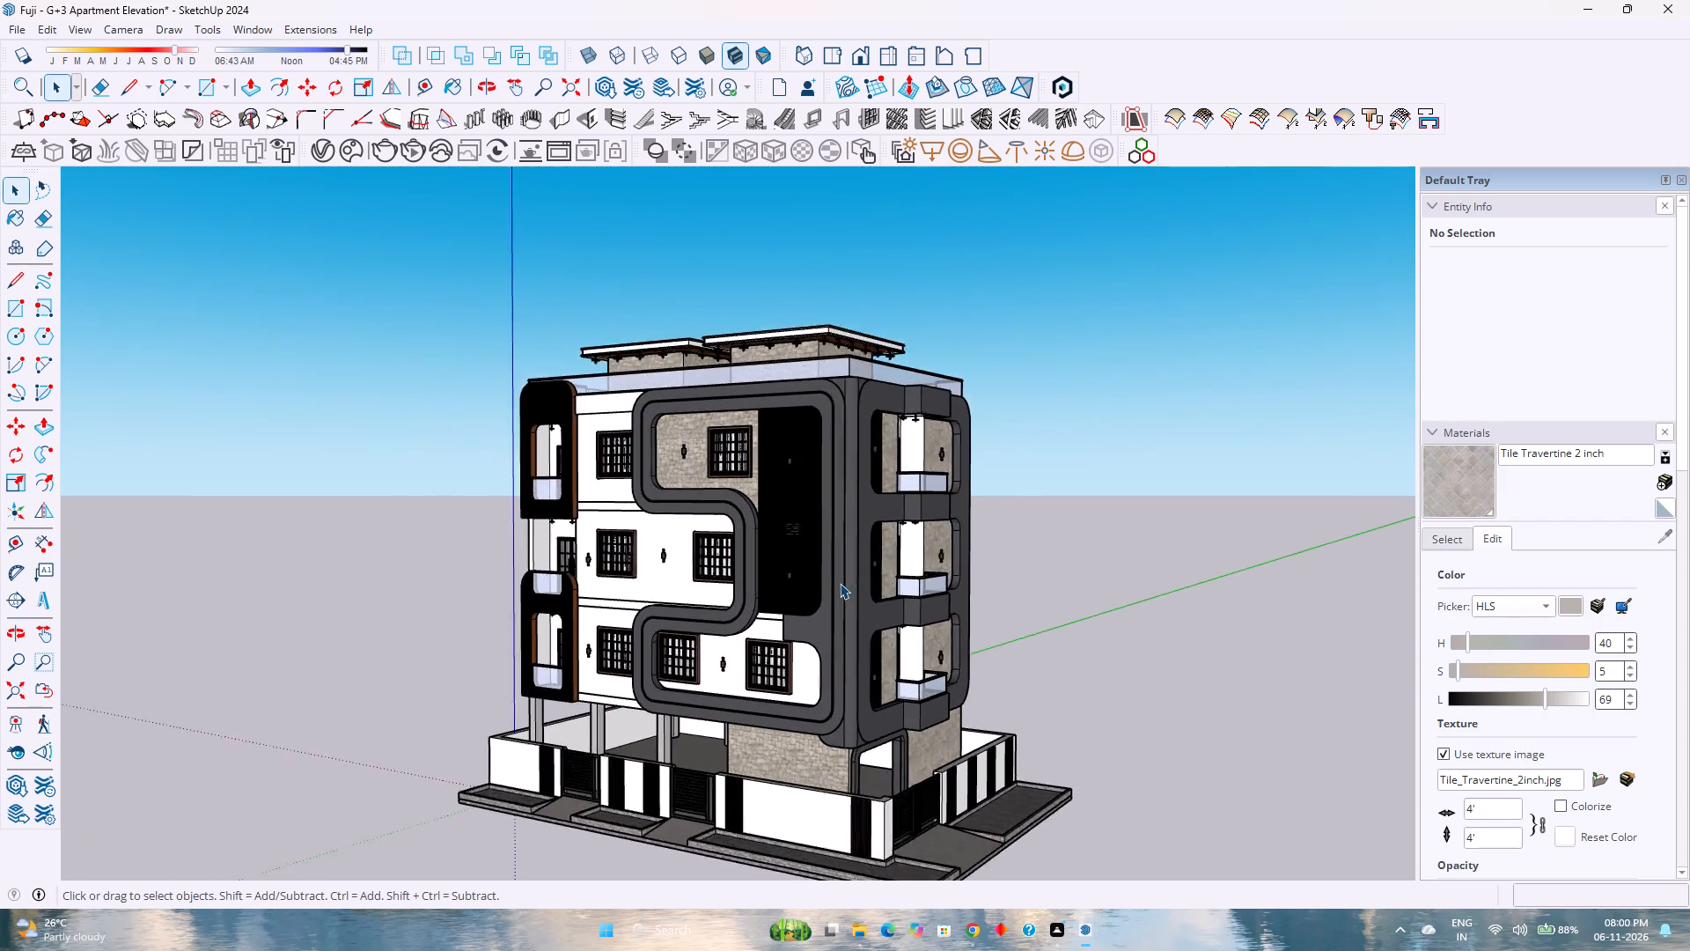
# Examine the full long facade nearly straight on, including its boundary wall, and return to the glass balcony corner.
pyautogui.scroll(5, 840, 583)
pyautogui.middleClick(841, 589)
pyautogui.moveTo(839, 589); pyautogui.dragTo(619, 545, button='middle')
pyautogui.middleClick(613, 543)
pyautogui.scroll(-7, 604, 540)
pyautogui.moveTo(461, 547); pyautogui.dragTo(928, 537, button='middle')
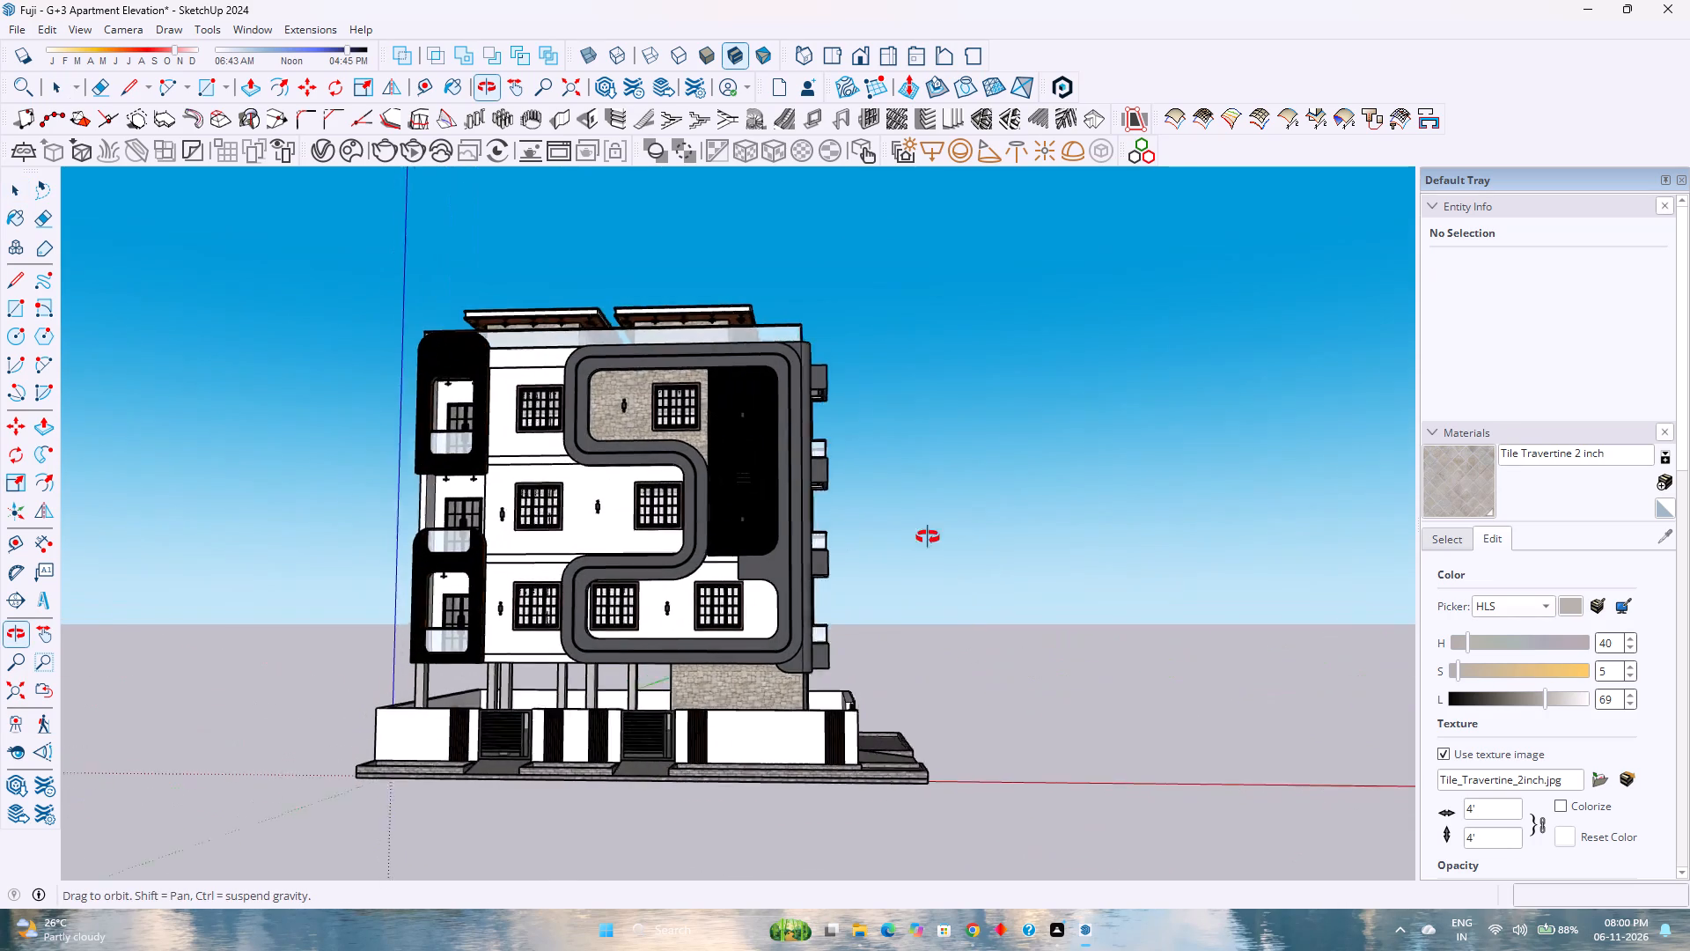
pyautogui.moveTo(928, 537); pyautogui.dragTo(941, 535, button='middle')
pyautogui.middleClick(944, 535)
pyautogui.scroll(-4, 951, 529)
pyautogui.scroll(1, 951, 529)
pyautogui.scroll(-3, 951, 529)
pyautogui.scroll(4, 351, 534)
pyautogui.scroll(-4, 631, 512)
pyautogui.moveTo(787, 524); pyautogui.dragTo(398, 589, button='middle')
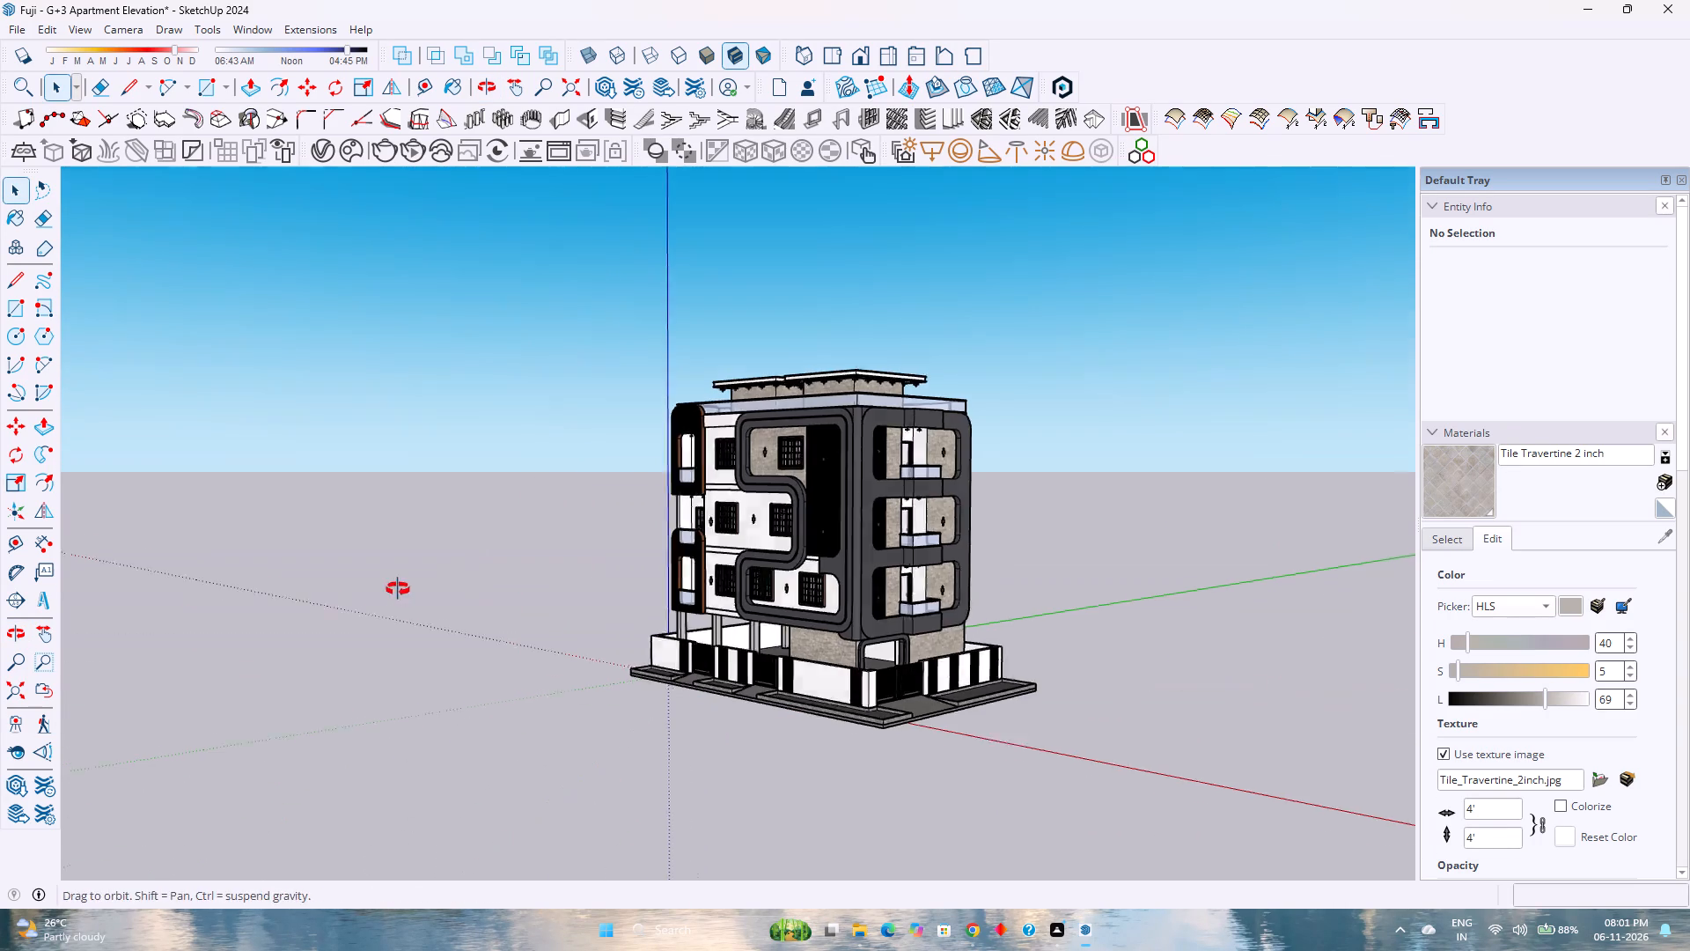
pyautogui.moveTo(398, 589); pyautogui.dragTo(395, 589, button='middle')
pyautogui.middleClick(395, 589)
pyautogui.scroll(4, 830, 561)
pyautogui.scroll(-2, 836, 558)
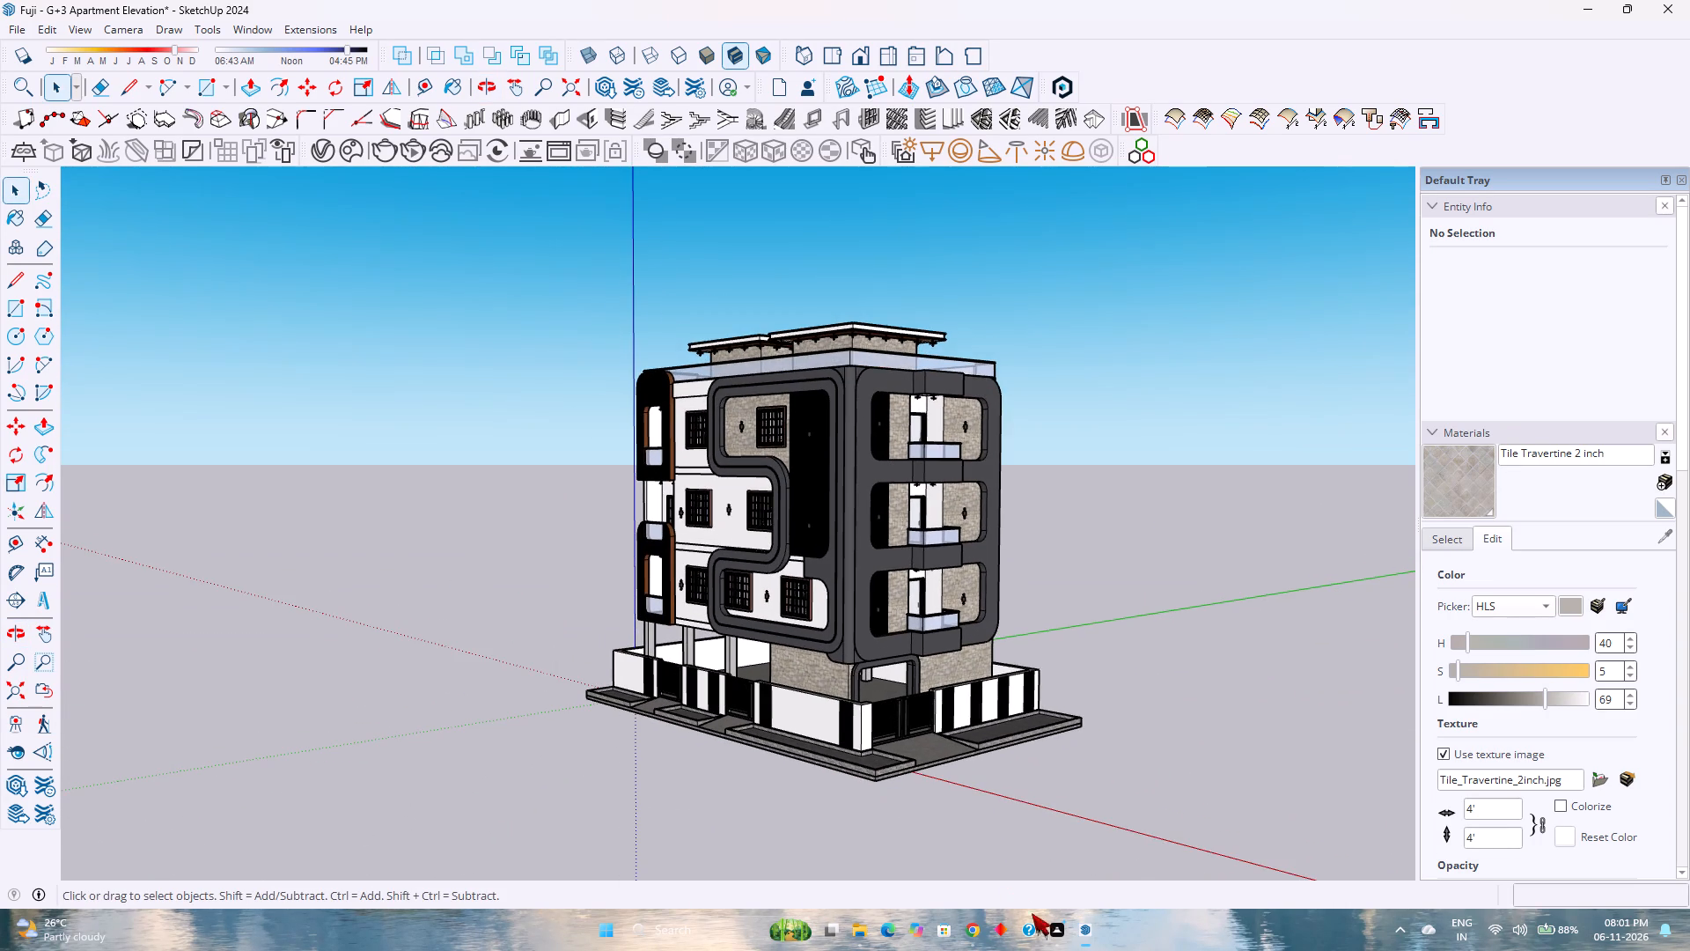
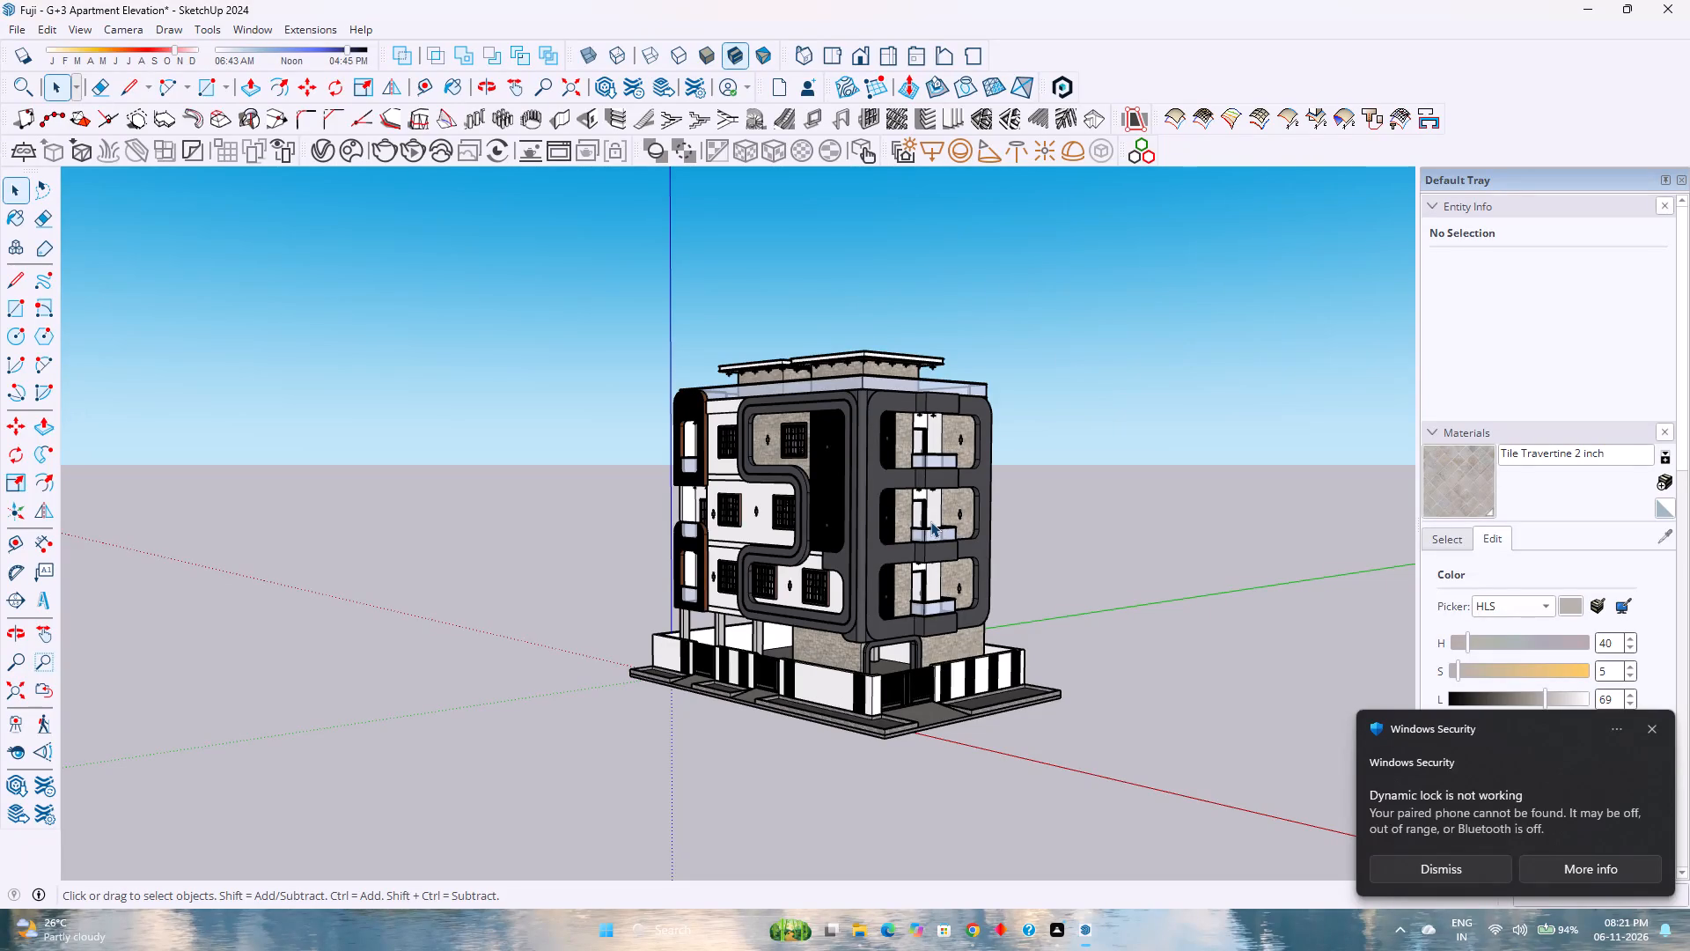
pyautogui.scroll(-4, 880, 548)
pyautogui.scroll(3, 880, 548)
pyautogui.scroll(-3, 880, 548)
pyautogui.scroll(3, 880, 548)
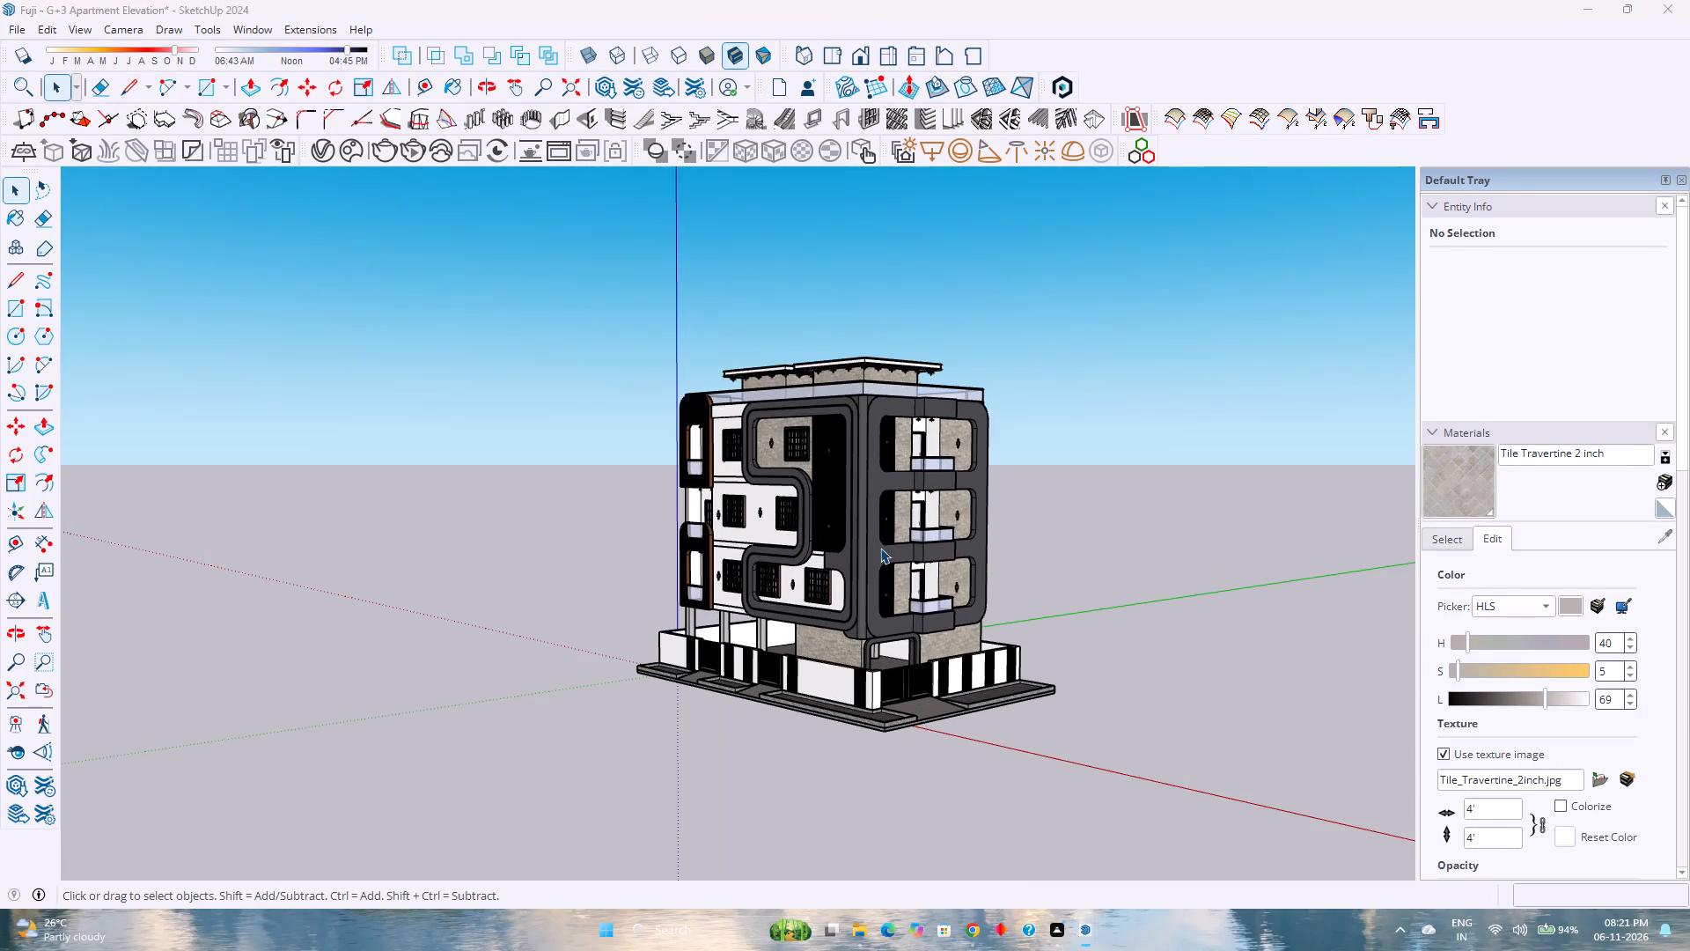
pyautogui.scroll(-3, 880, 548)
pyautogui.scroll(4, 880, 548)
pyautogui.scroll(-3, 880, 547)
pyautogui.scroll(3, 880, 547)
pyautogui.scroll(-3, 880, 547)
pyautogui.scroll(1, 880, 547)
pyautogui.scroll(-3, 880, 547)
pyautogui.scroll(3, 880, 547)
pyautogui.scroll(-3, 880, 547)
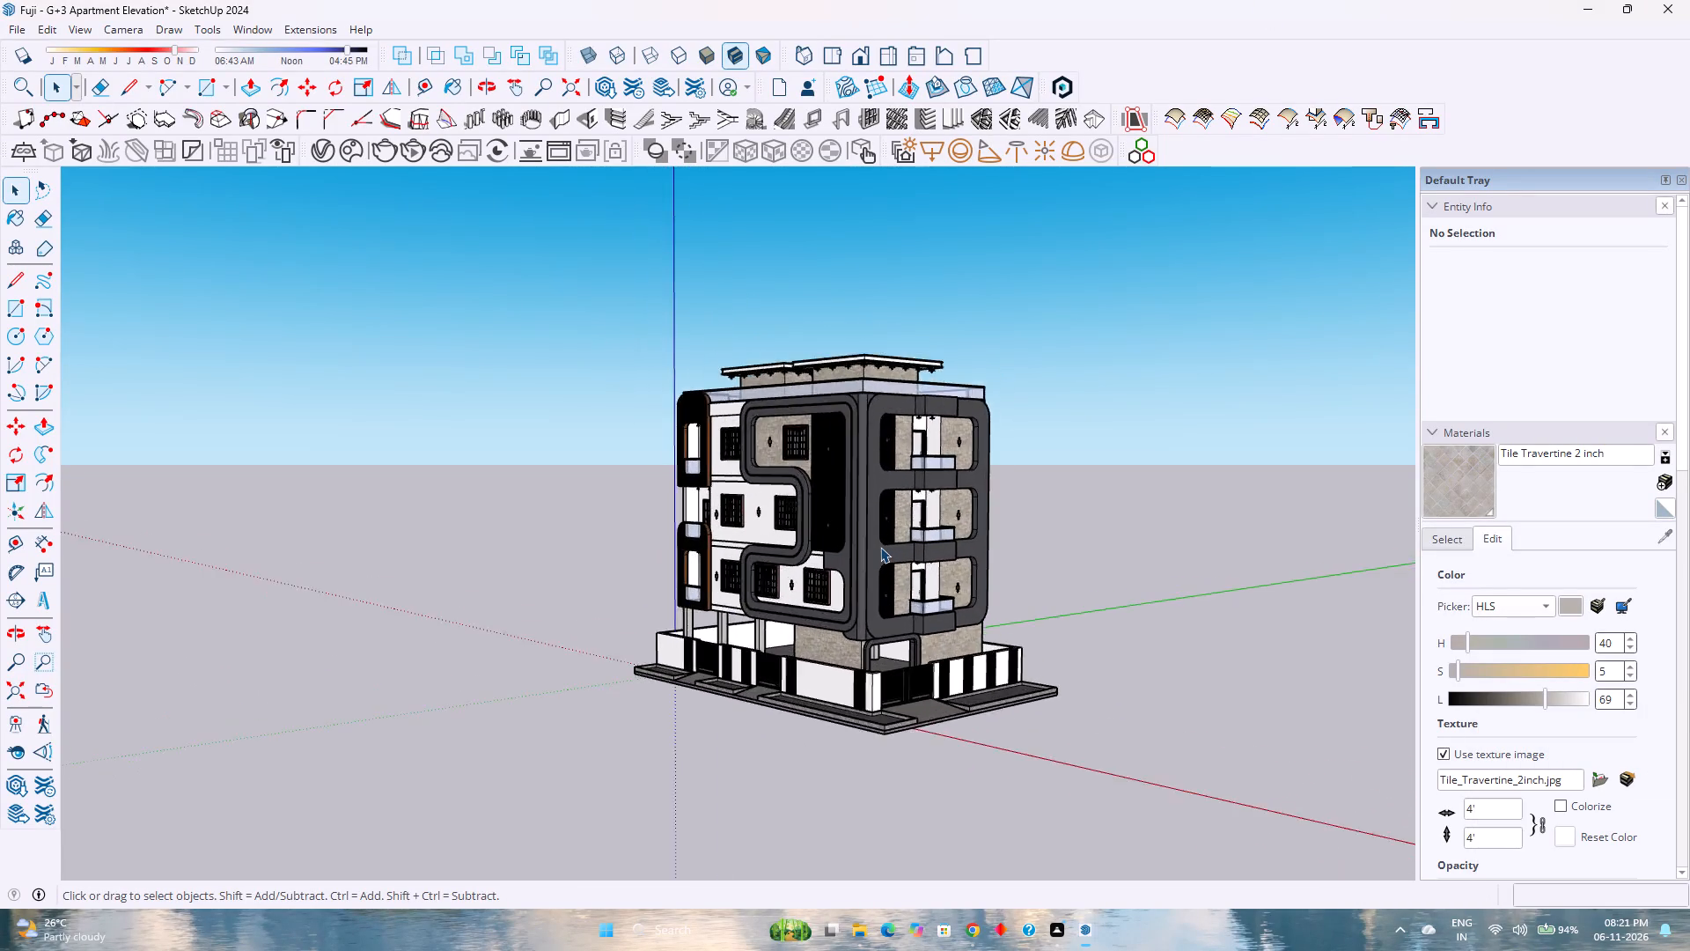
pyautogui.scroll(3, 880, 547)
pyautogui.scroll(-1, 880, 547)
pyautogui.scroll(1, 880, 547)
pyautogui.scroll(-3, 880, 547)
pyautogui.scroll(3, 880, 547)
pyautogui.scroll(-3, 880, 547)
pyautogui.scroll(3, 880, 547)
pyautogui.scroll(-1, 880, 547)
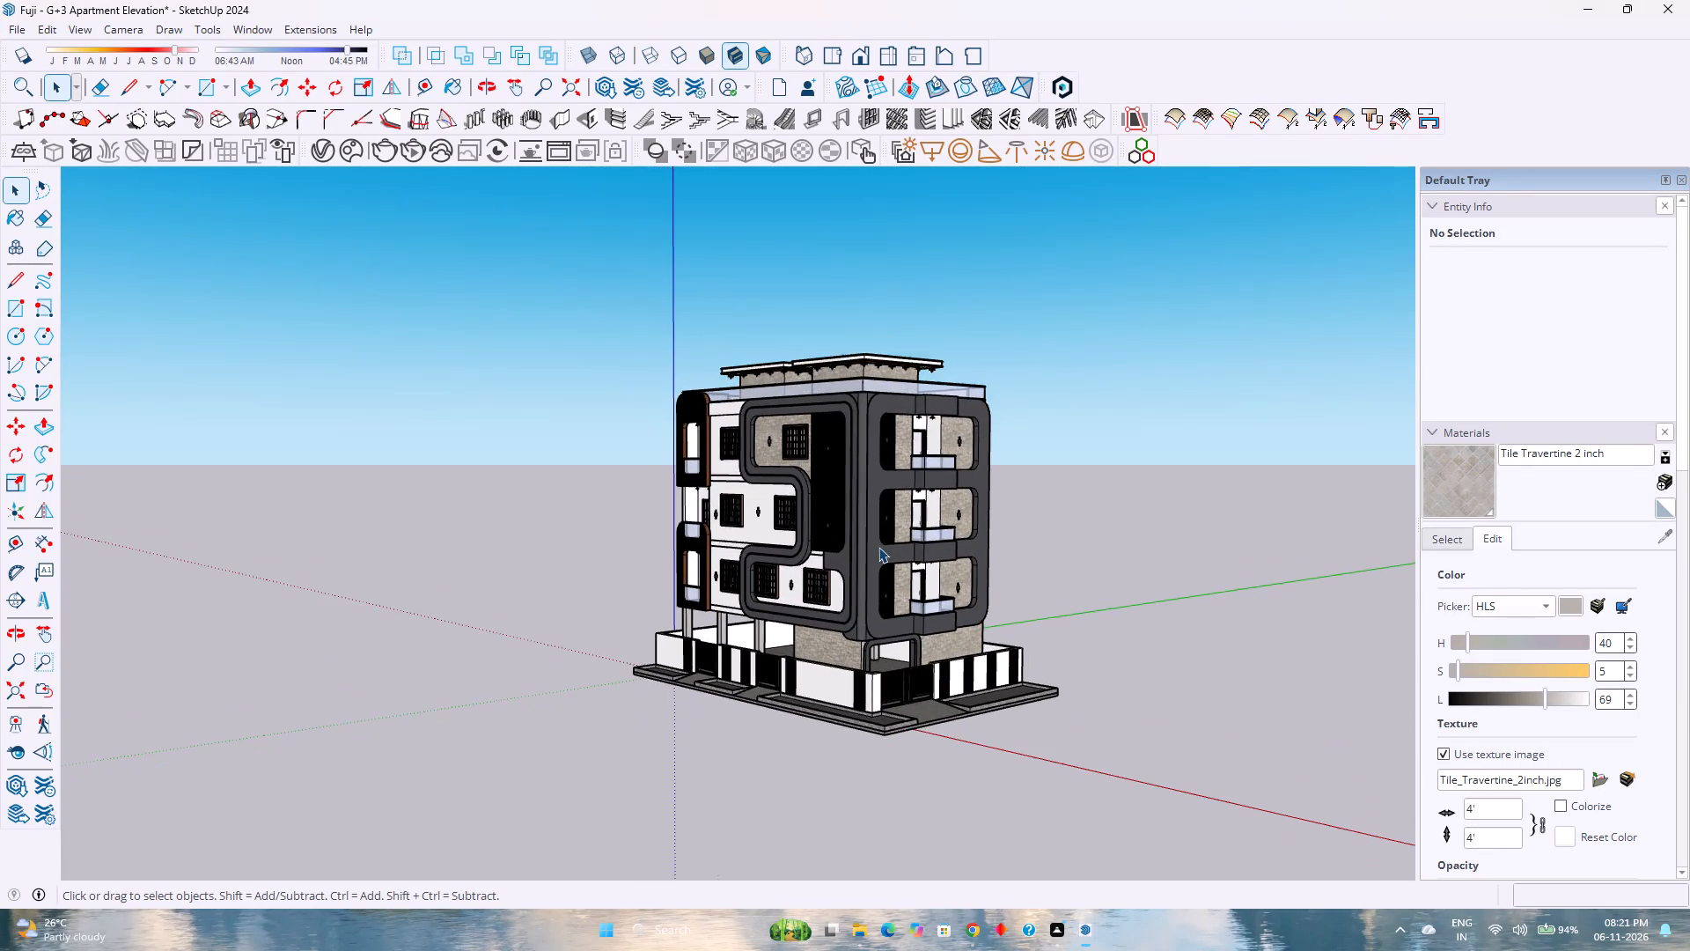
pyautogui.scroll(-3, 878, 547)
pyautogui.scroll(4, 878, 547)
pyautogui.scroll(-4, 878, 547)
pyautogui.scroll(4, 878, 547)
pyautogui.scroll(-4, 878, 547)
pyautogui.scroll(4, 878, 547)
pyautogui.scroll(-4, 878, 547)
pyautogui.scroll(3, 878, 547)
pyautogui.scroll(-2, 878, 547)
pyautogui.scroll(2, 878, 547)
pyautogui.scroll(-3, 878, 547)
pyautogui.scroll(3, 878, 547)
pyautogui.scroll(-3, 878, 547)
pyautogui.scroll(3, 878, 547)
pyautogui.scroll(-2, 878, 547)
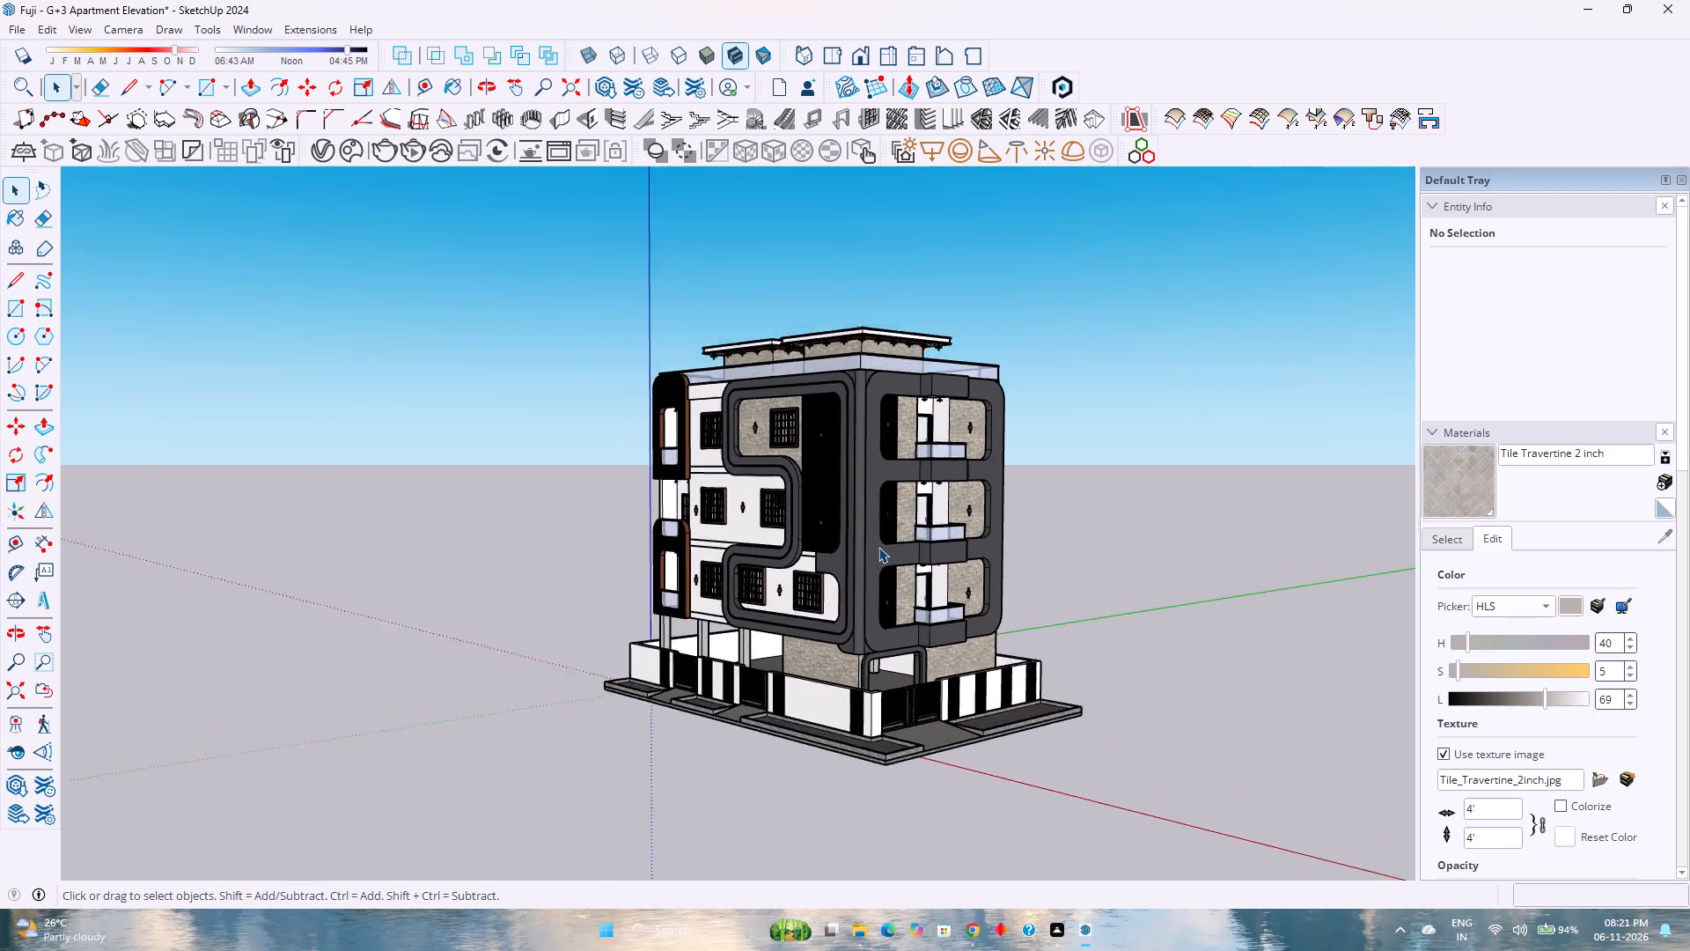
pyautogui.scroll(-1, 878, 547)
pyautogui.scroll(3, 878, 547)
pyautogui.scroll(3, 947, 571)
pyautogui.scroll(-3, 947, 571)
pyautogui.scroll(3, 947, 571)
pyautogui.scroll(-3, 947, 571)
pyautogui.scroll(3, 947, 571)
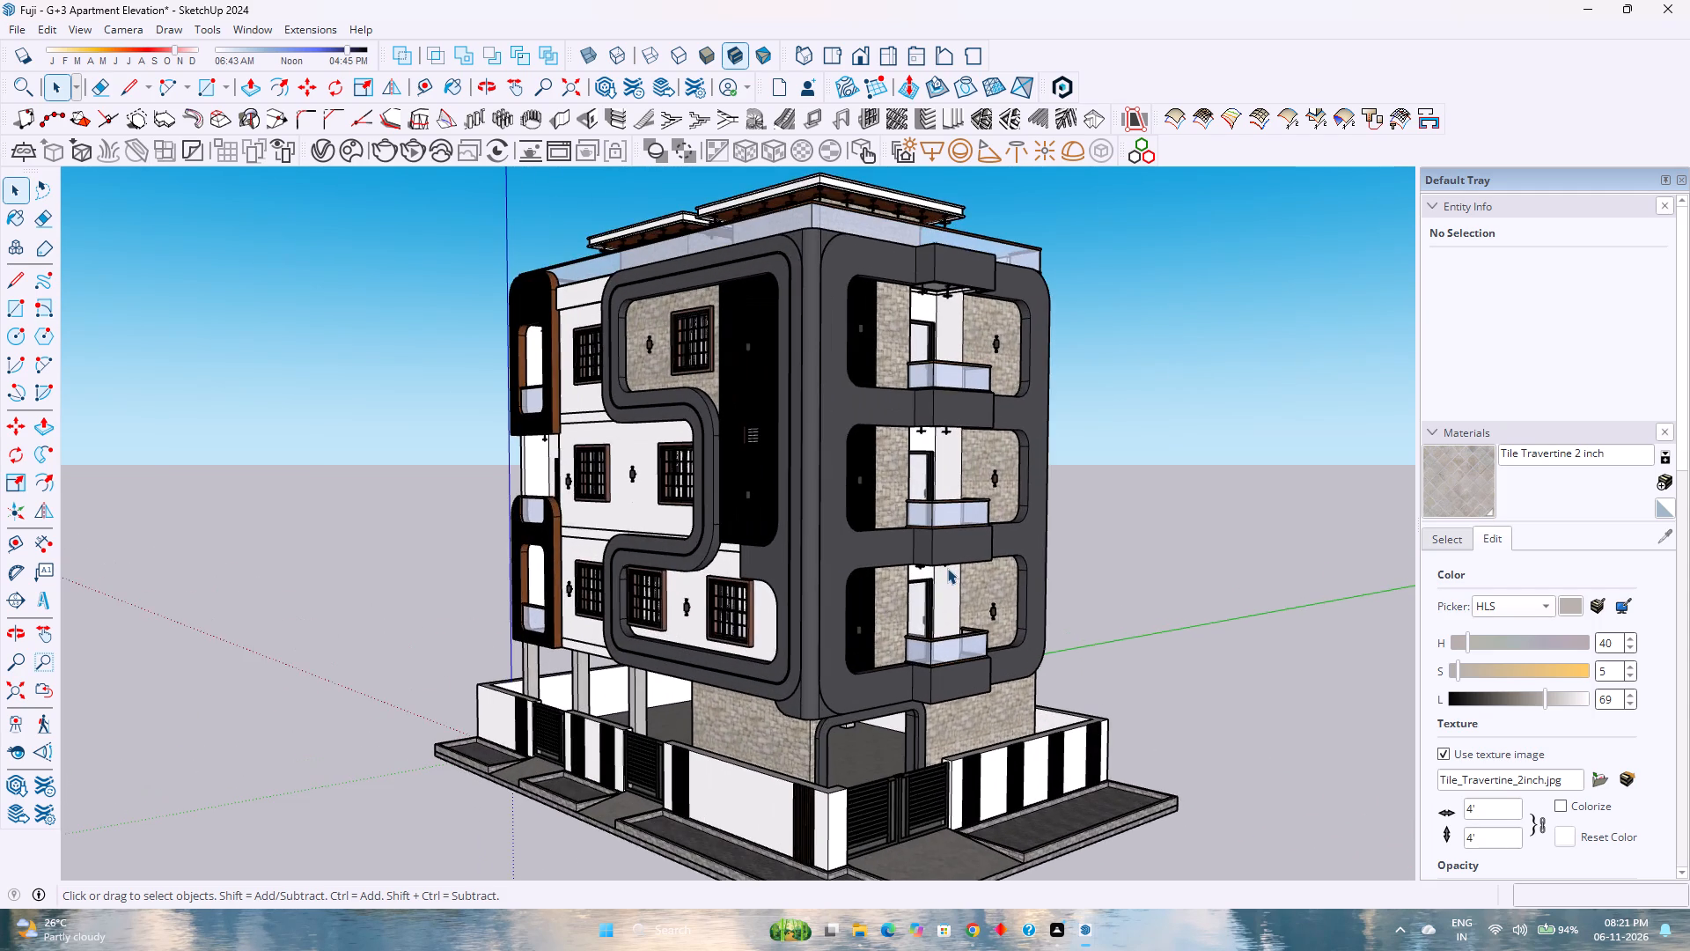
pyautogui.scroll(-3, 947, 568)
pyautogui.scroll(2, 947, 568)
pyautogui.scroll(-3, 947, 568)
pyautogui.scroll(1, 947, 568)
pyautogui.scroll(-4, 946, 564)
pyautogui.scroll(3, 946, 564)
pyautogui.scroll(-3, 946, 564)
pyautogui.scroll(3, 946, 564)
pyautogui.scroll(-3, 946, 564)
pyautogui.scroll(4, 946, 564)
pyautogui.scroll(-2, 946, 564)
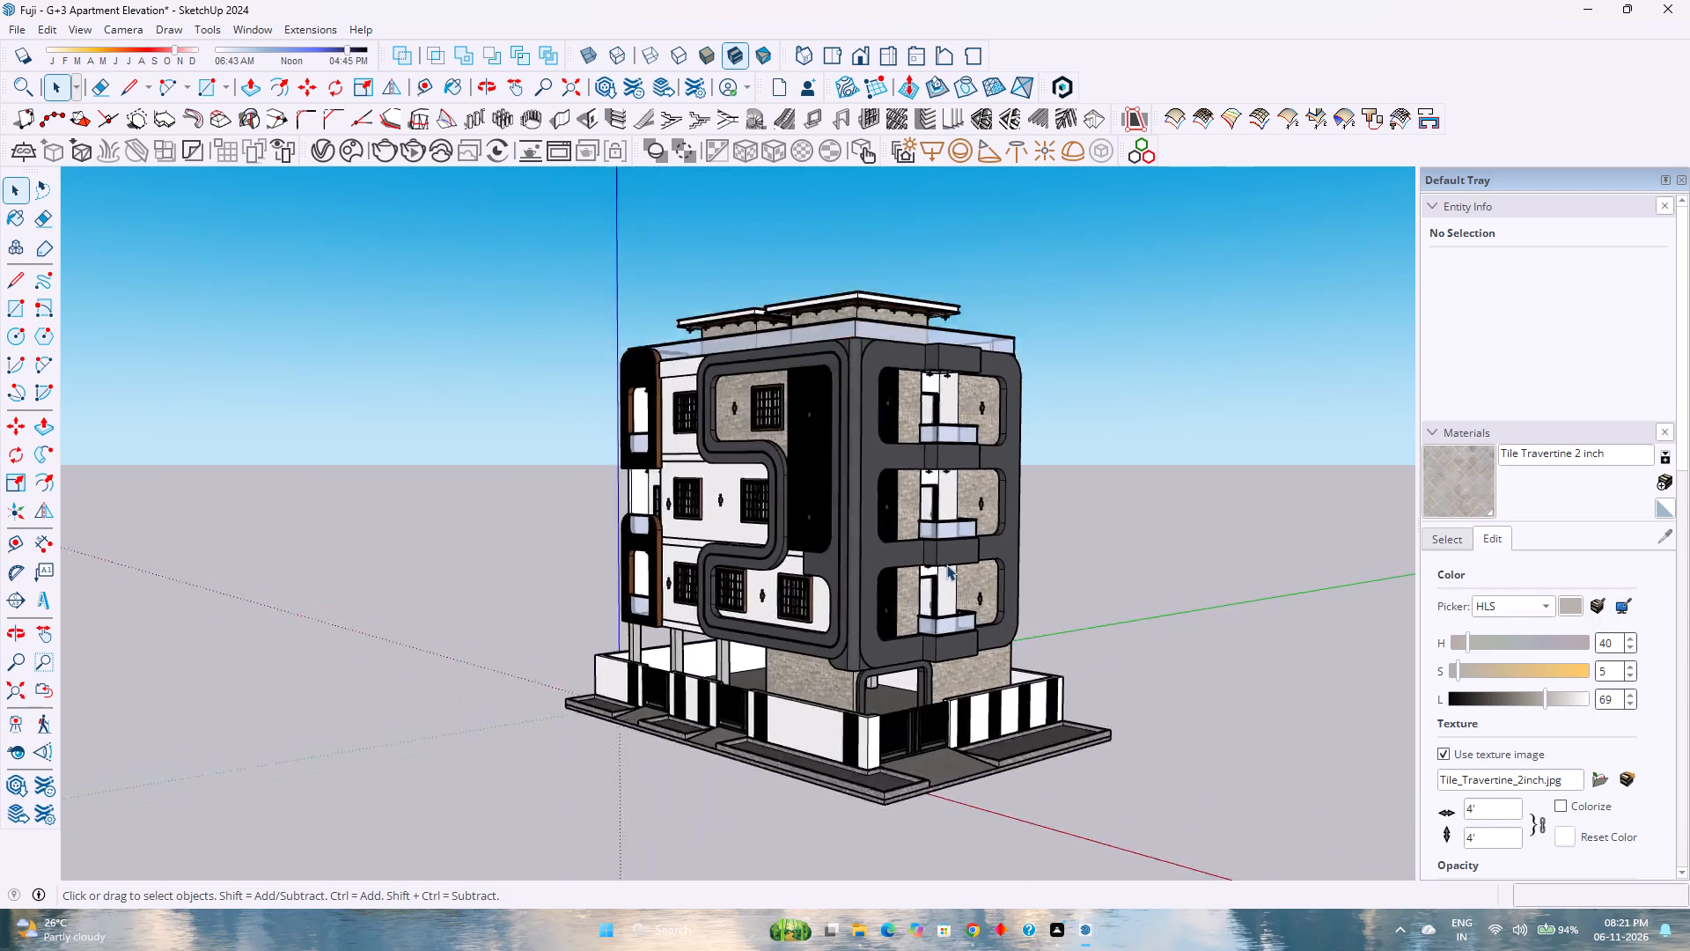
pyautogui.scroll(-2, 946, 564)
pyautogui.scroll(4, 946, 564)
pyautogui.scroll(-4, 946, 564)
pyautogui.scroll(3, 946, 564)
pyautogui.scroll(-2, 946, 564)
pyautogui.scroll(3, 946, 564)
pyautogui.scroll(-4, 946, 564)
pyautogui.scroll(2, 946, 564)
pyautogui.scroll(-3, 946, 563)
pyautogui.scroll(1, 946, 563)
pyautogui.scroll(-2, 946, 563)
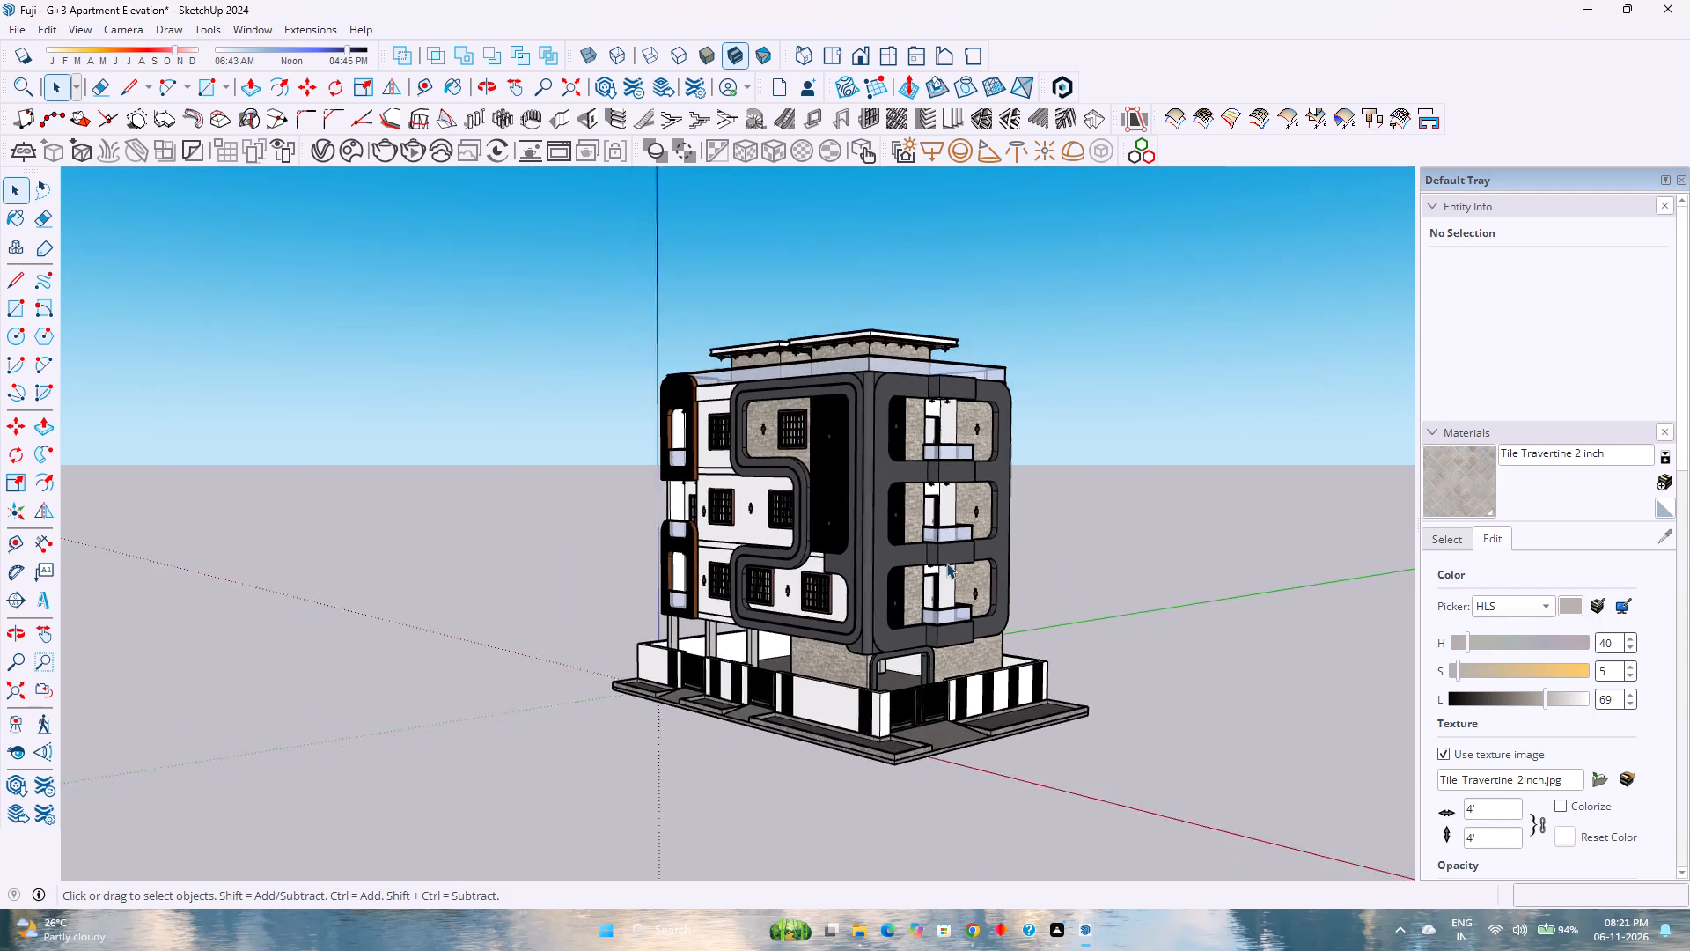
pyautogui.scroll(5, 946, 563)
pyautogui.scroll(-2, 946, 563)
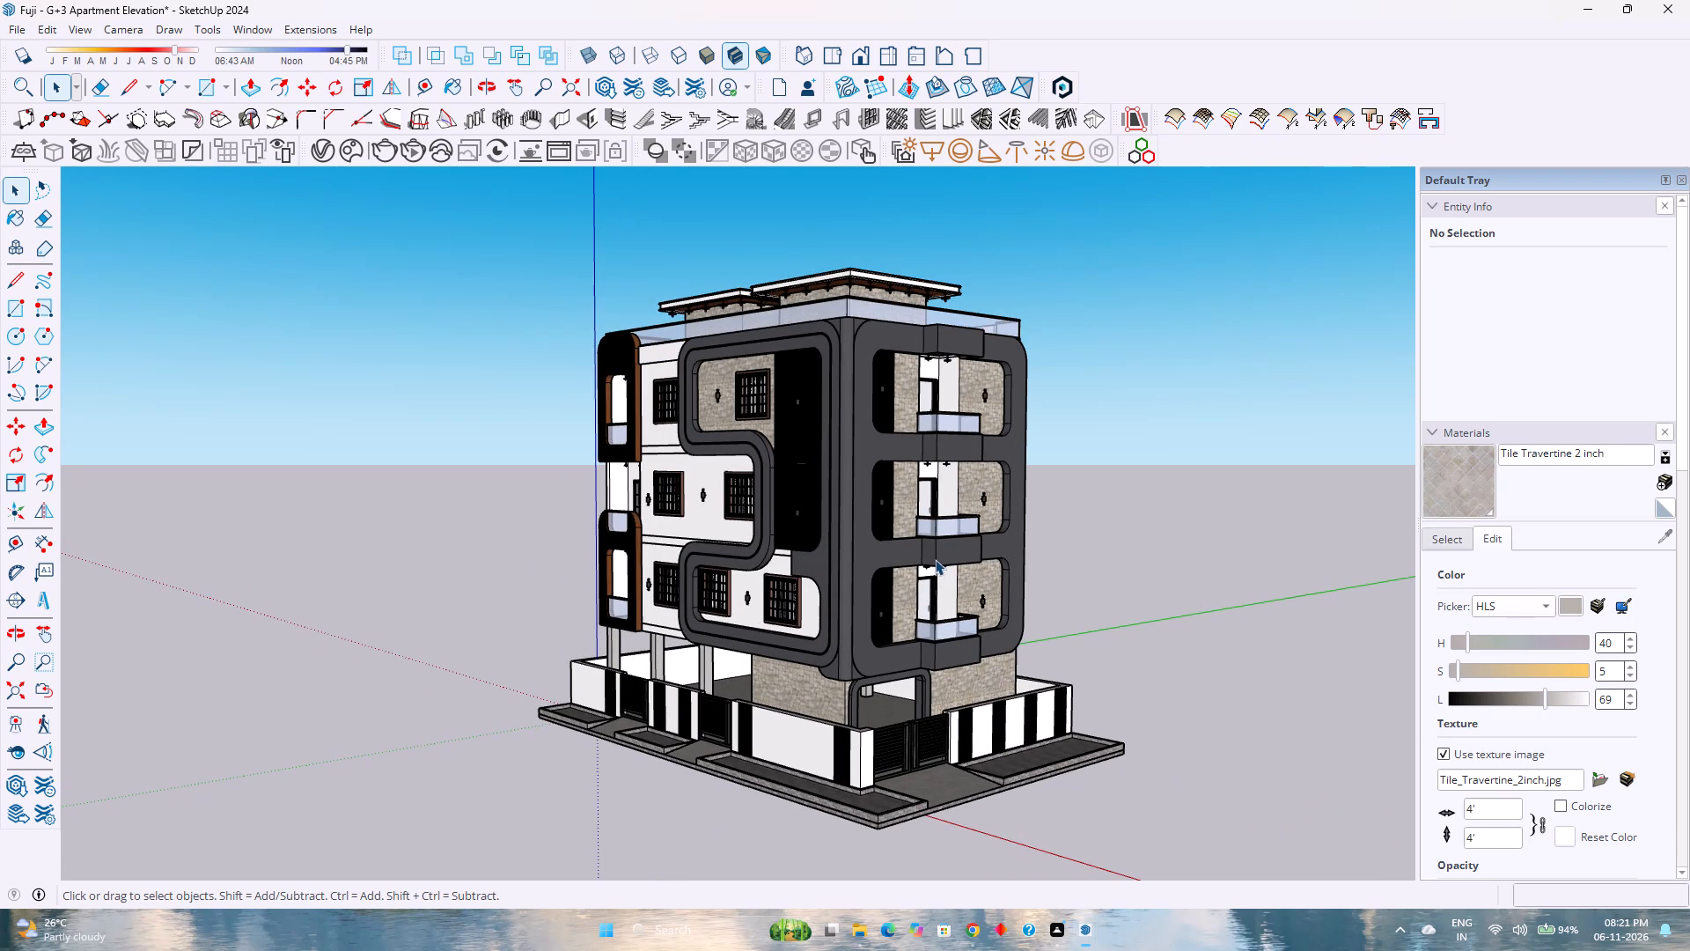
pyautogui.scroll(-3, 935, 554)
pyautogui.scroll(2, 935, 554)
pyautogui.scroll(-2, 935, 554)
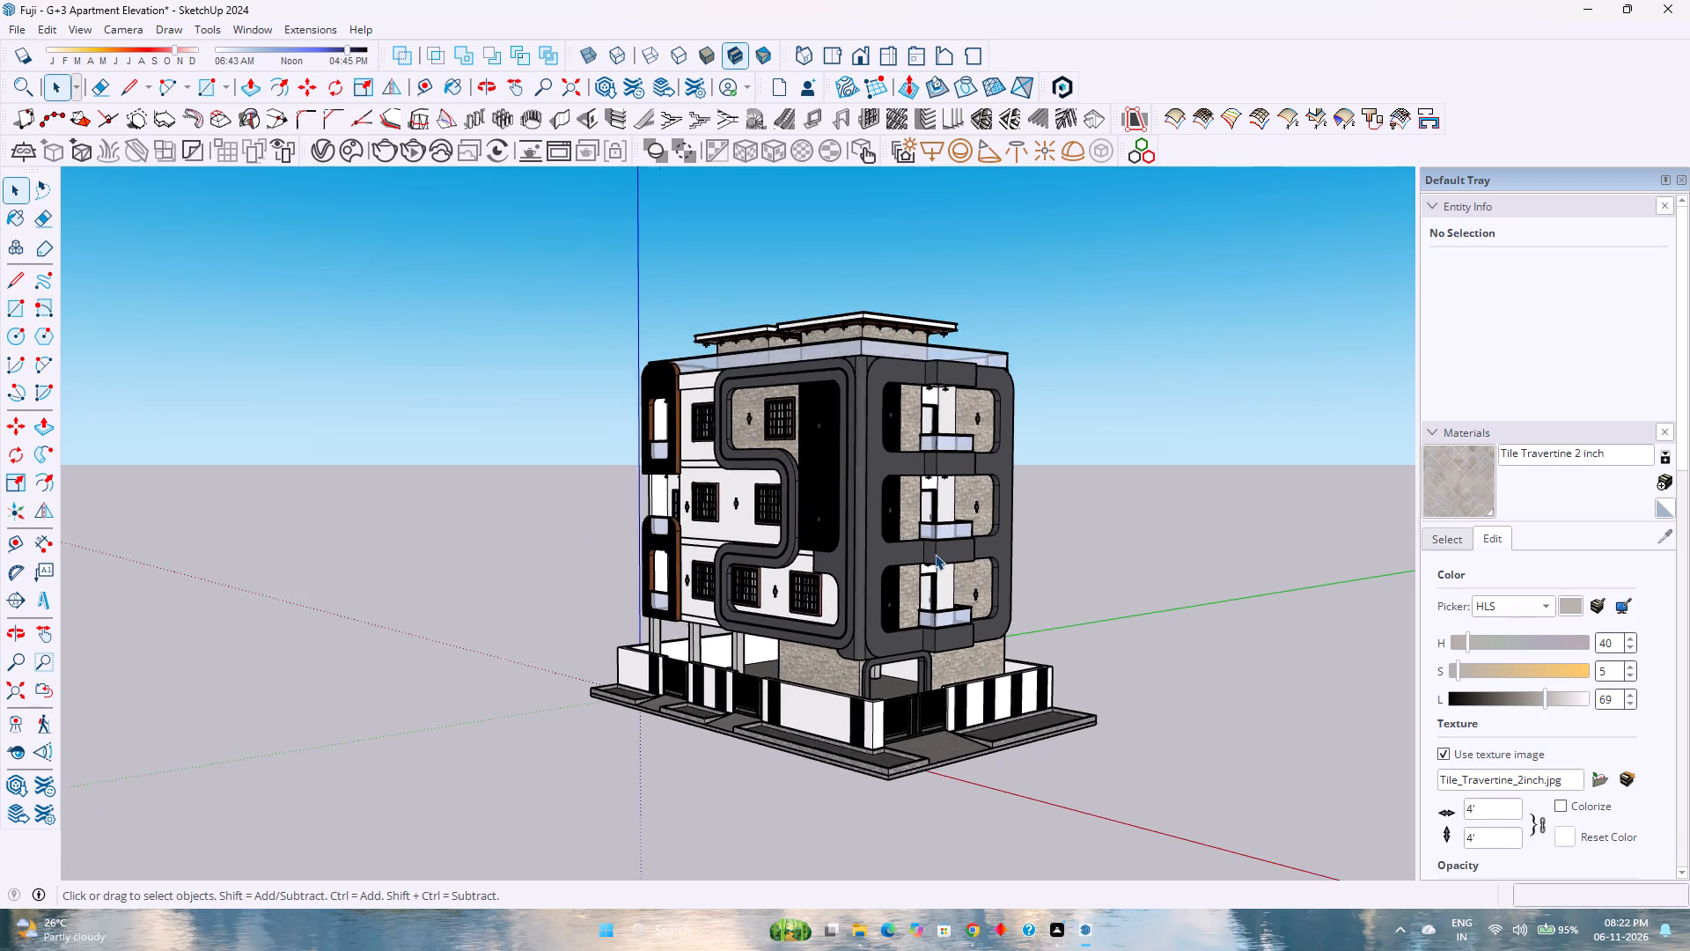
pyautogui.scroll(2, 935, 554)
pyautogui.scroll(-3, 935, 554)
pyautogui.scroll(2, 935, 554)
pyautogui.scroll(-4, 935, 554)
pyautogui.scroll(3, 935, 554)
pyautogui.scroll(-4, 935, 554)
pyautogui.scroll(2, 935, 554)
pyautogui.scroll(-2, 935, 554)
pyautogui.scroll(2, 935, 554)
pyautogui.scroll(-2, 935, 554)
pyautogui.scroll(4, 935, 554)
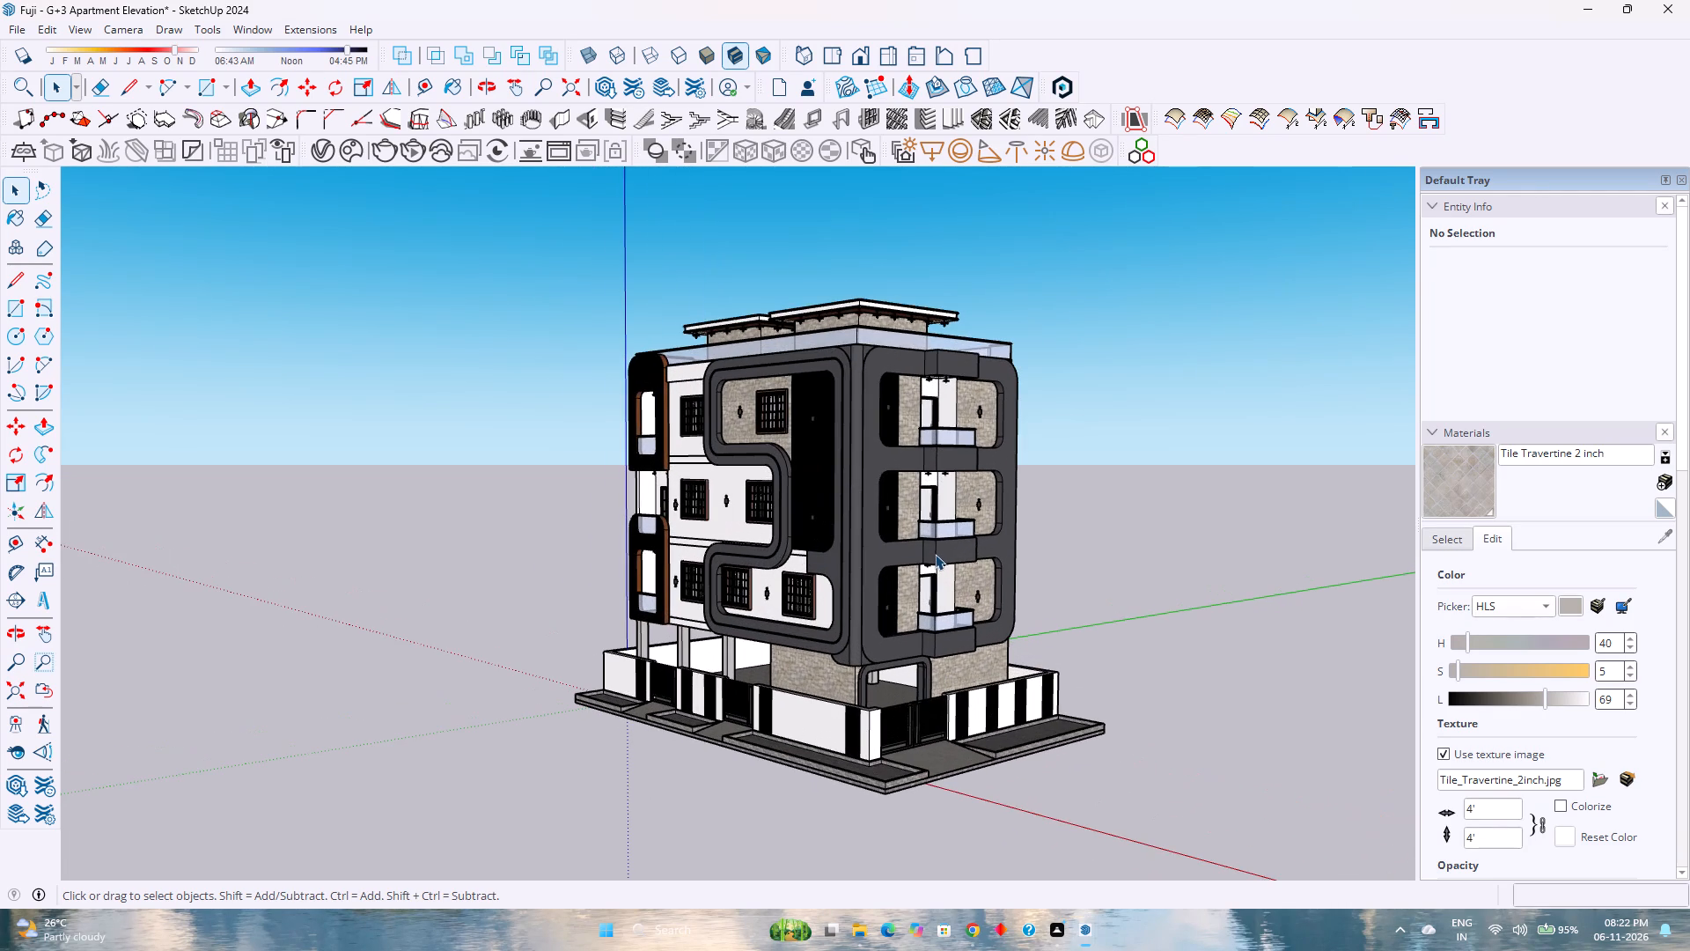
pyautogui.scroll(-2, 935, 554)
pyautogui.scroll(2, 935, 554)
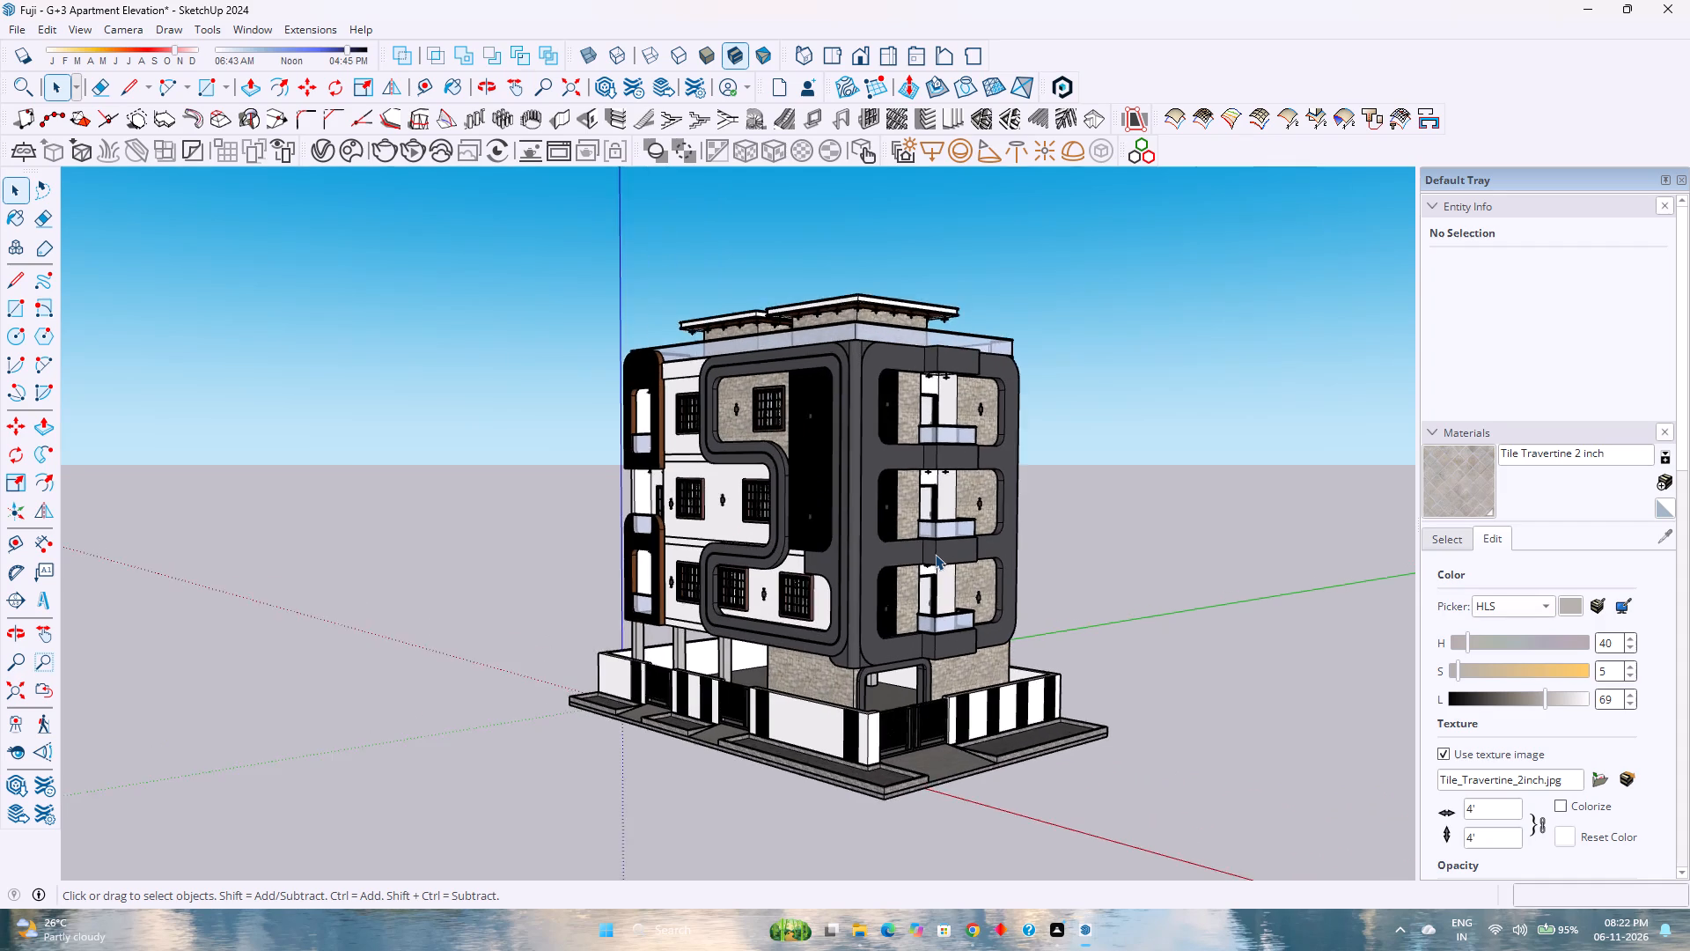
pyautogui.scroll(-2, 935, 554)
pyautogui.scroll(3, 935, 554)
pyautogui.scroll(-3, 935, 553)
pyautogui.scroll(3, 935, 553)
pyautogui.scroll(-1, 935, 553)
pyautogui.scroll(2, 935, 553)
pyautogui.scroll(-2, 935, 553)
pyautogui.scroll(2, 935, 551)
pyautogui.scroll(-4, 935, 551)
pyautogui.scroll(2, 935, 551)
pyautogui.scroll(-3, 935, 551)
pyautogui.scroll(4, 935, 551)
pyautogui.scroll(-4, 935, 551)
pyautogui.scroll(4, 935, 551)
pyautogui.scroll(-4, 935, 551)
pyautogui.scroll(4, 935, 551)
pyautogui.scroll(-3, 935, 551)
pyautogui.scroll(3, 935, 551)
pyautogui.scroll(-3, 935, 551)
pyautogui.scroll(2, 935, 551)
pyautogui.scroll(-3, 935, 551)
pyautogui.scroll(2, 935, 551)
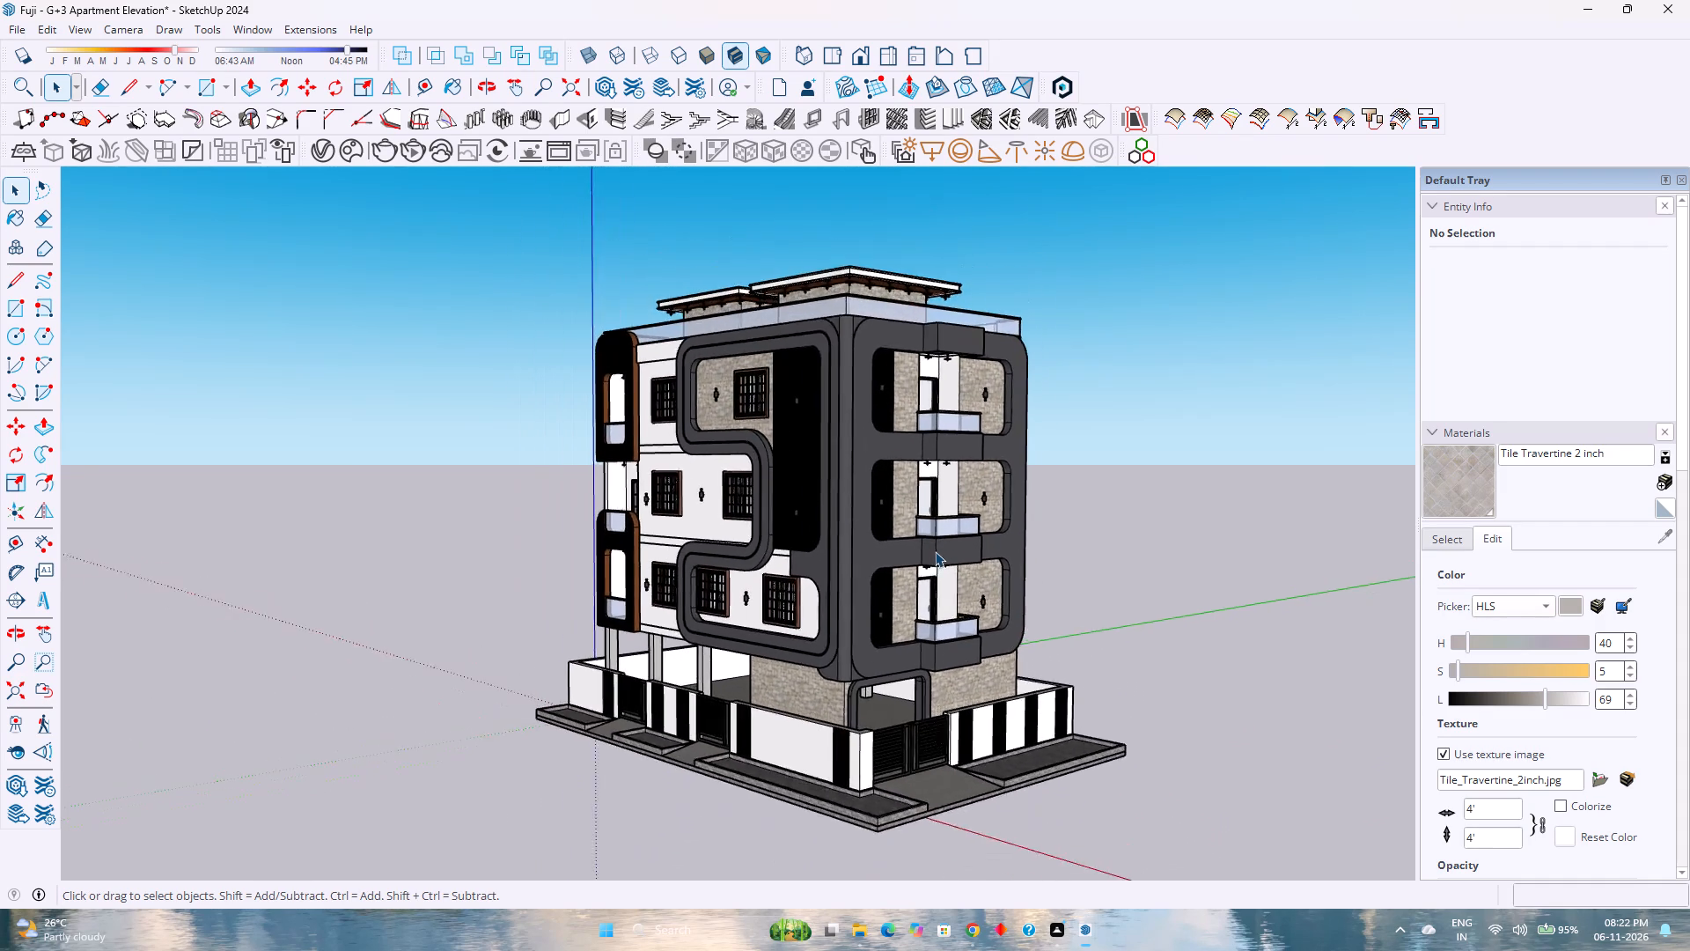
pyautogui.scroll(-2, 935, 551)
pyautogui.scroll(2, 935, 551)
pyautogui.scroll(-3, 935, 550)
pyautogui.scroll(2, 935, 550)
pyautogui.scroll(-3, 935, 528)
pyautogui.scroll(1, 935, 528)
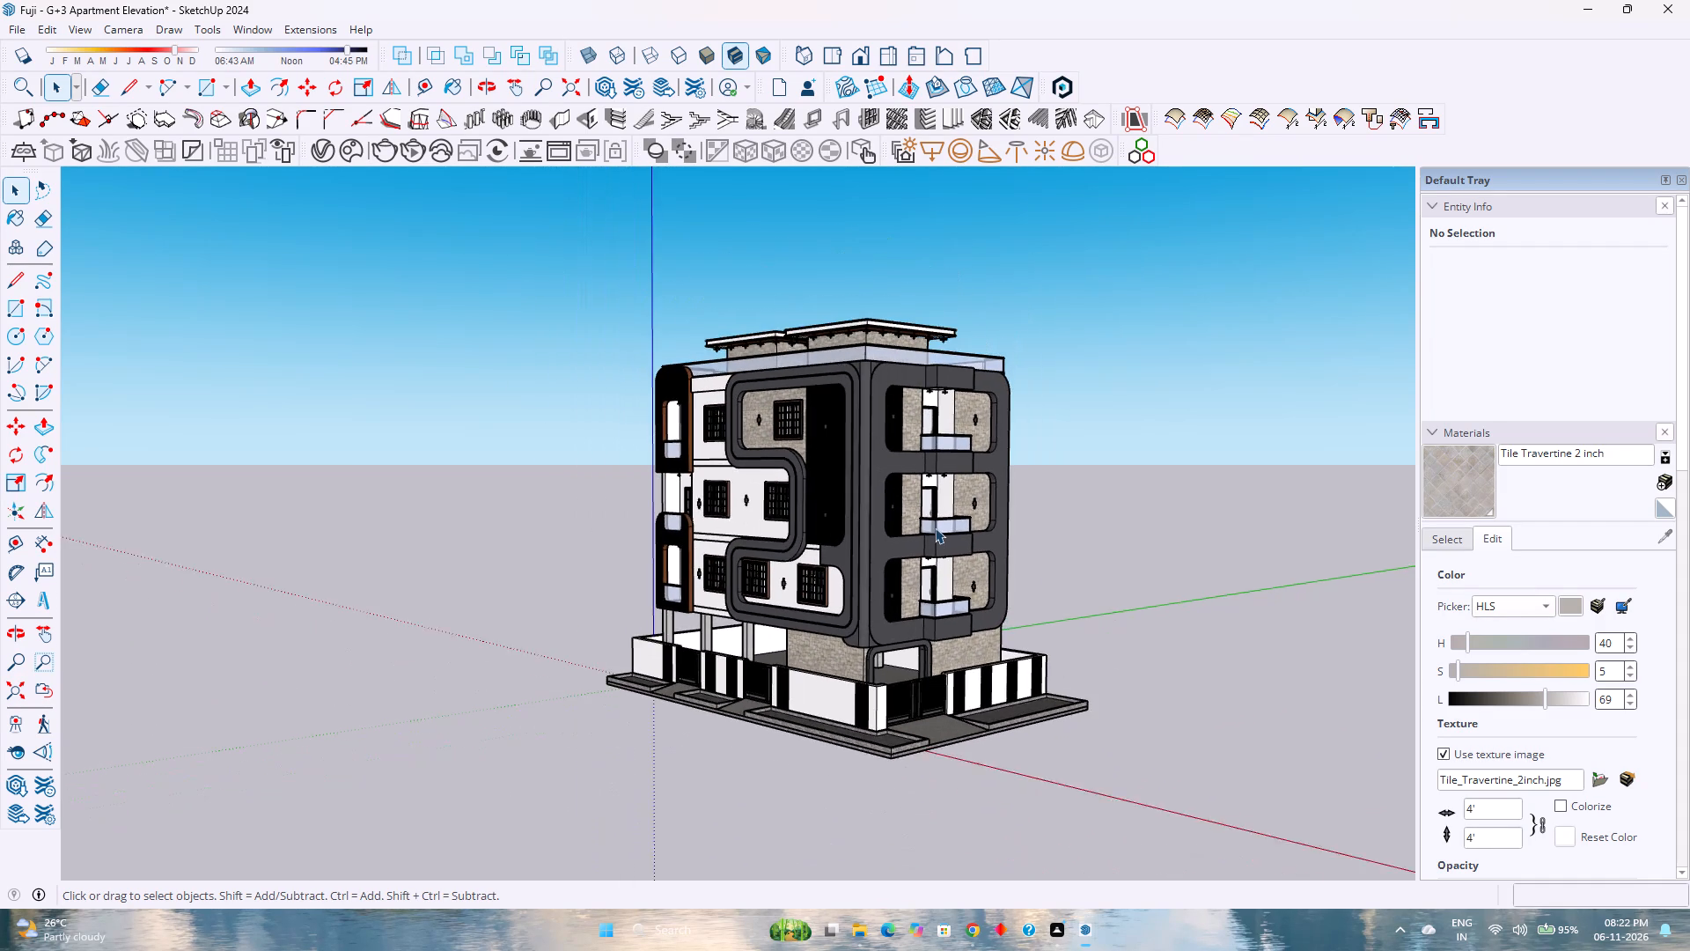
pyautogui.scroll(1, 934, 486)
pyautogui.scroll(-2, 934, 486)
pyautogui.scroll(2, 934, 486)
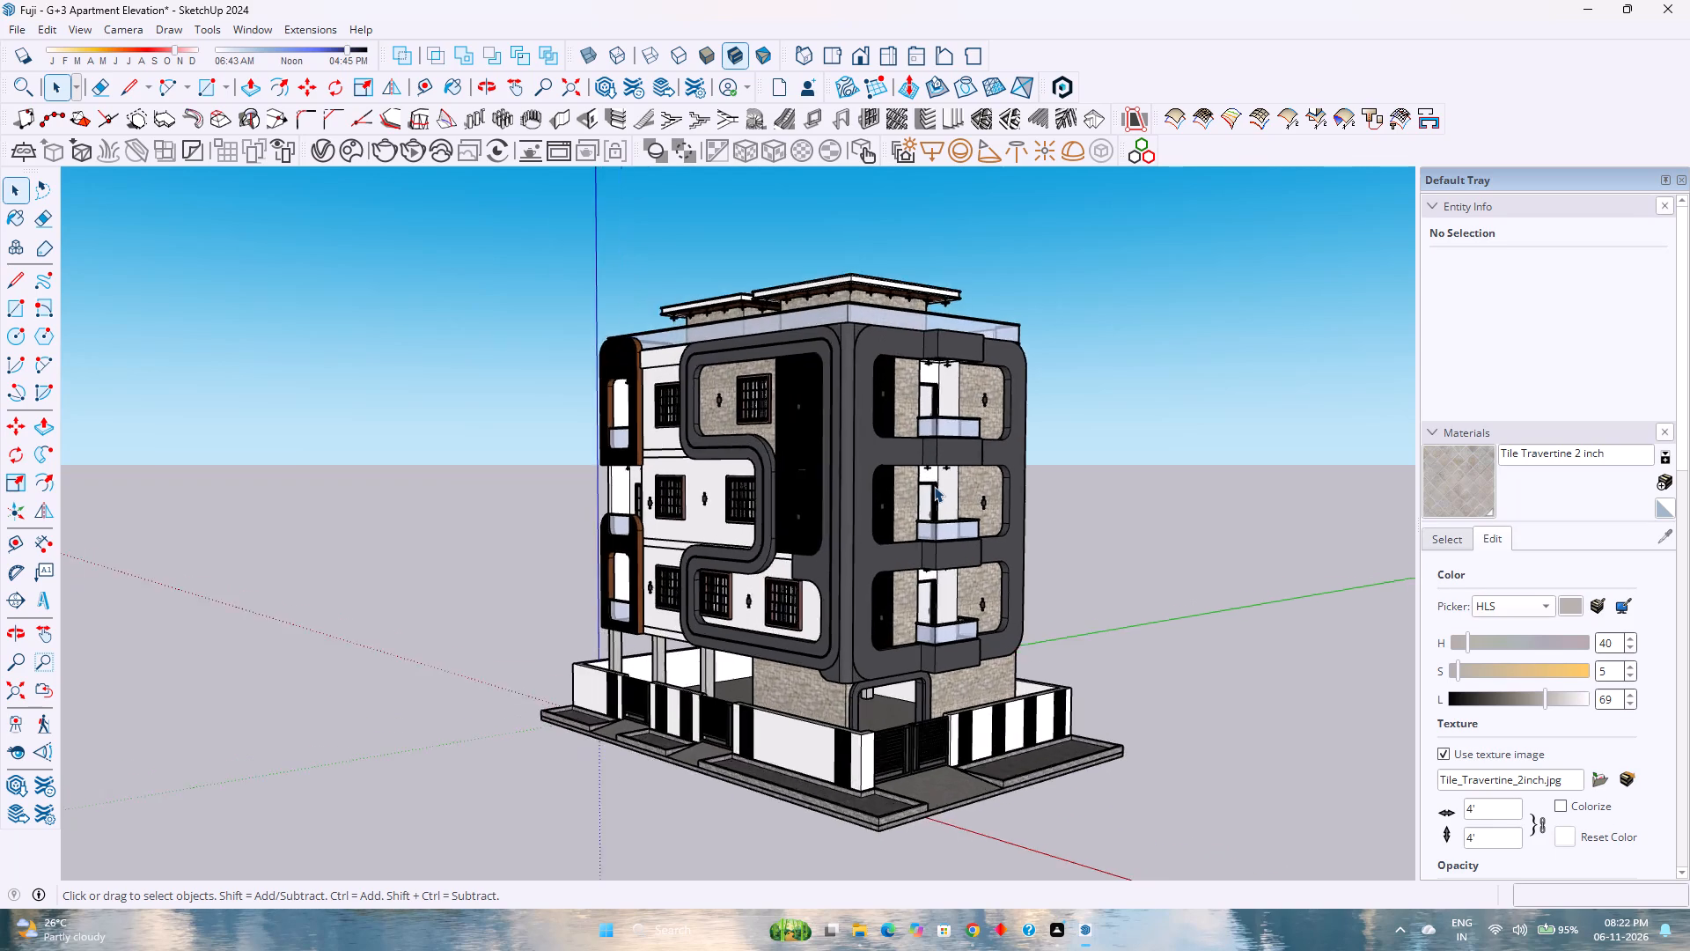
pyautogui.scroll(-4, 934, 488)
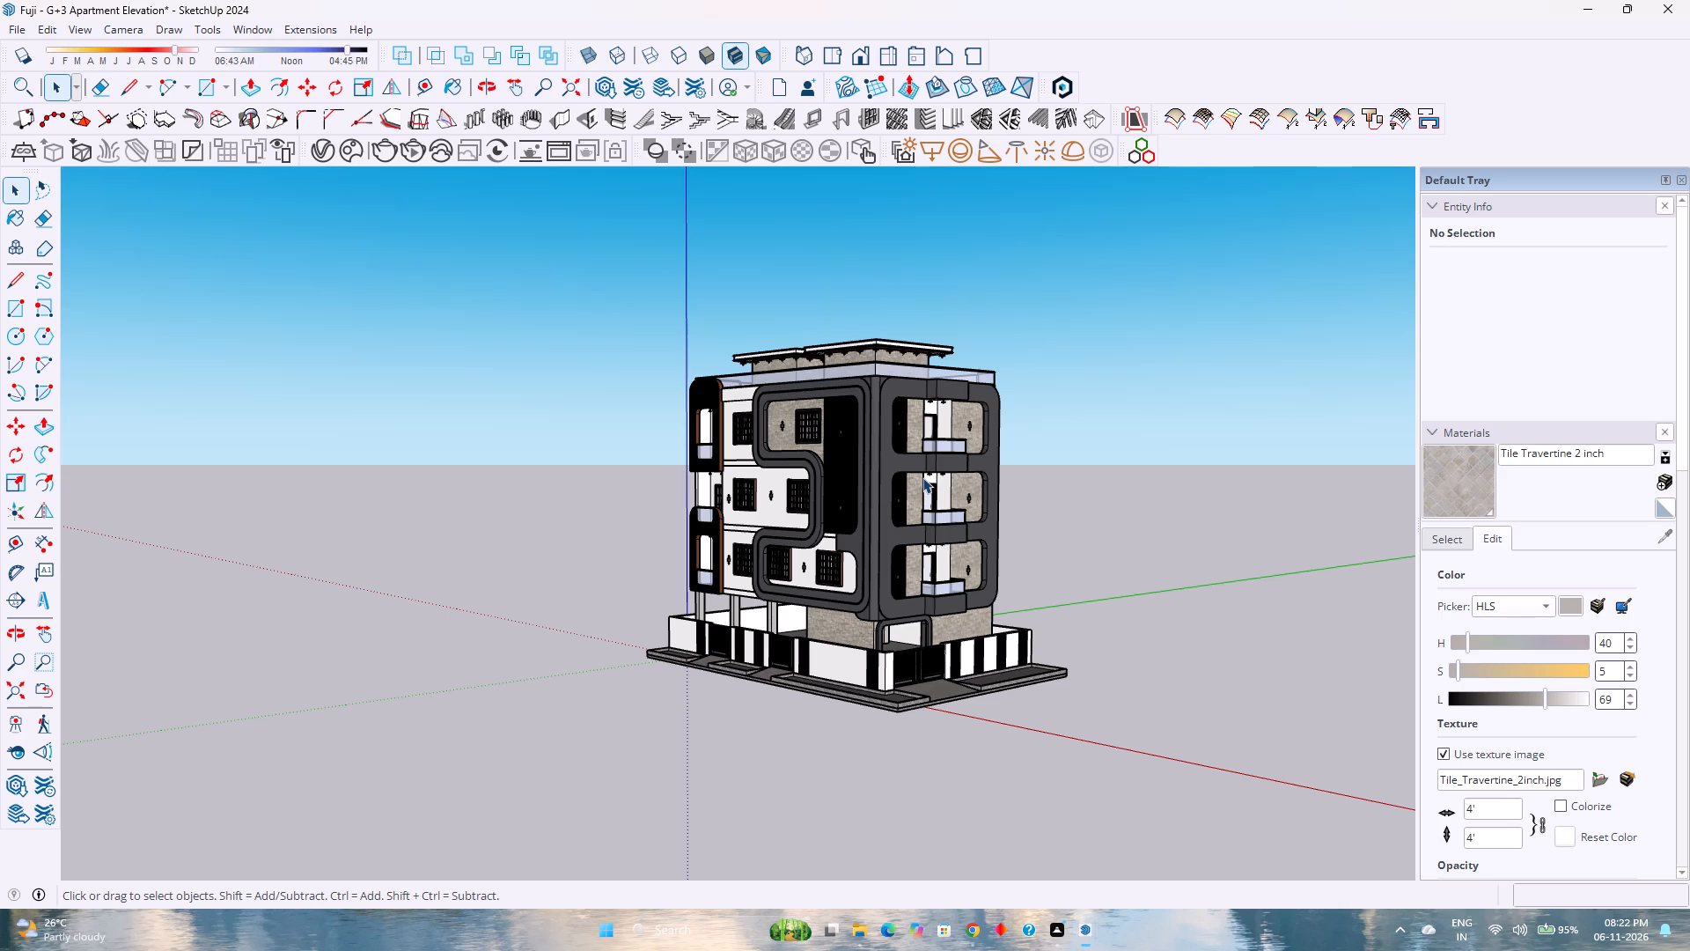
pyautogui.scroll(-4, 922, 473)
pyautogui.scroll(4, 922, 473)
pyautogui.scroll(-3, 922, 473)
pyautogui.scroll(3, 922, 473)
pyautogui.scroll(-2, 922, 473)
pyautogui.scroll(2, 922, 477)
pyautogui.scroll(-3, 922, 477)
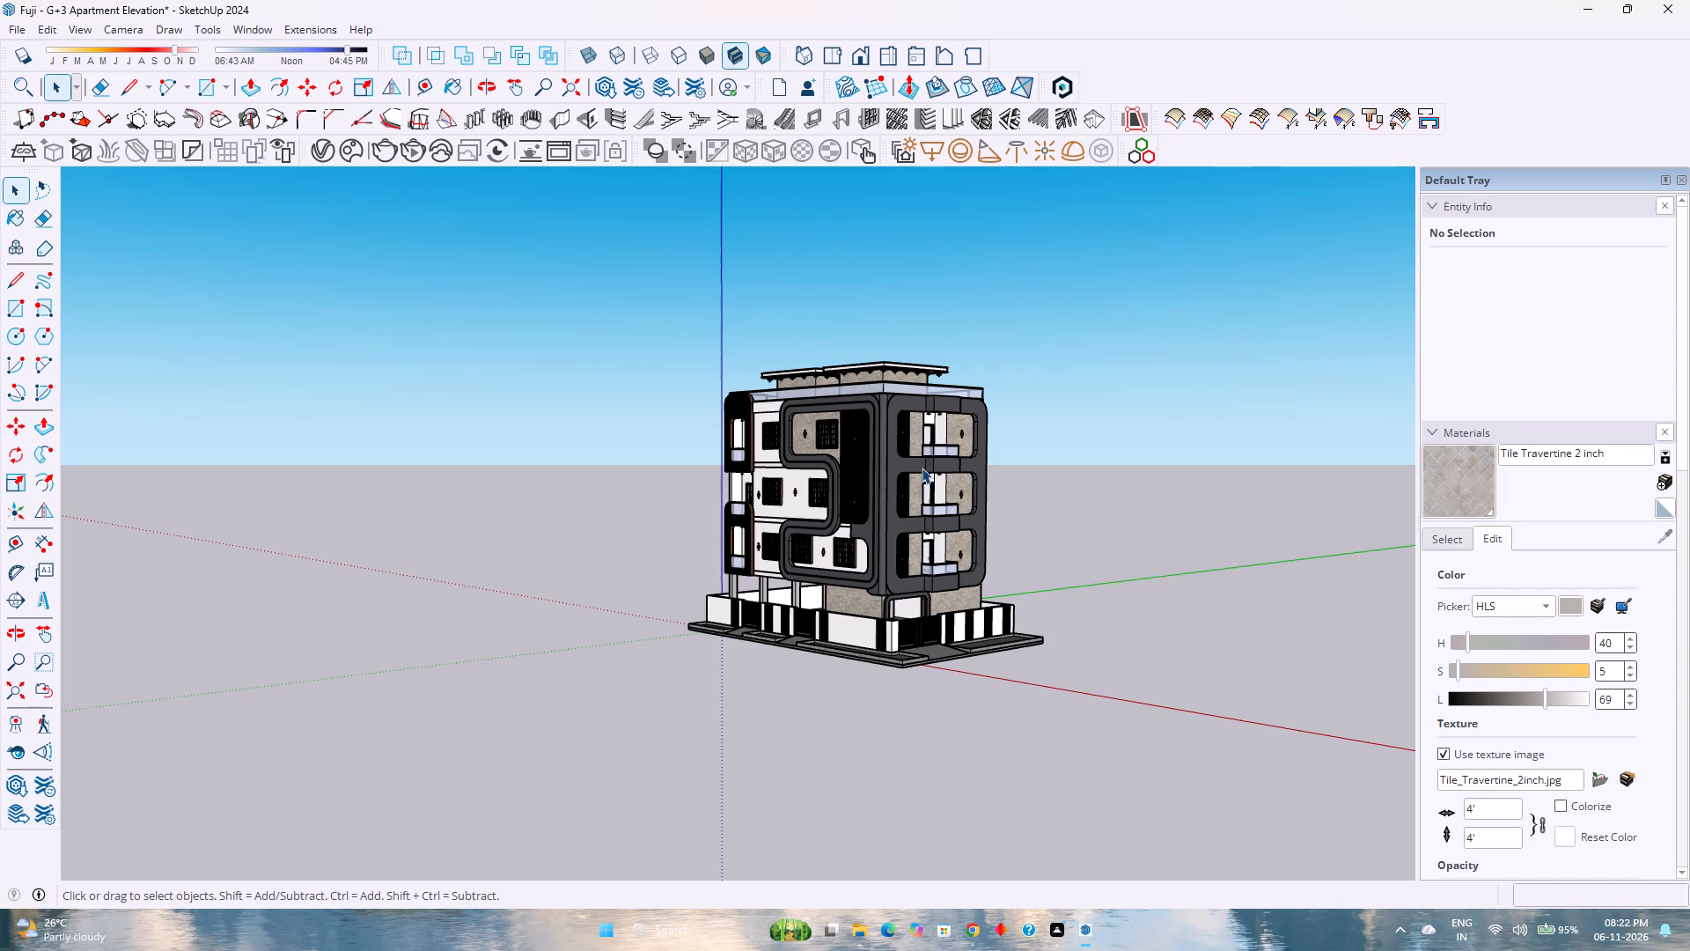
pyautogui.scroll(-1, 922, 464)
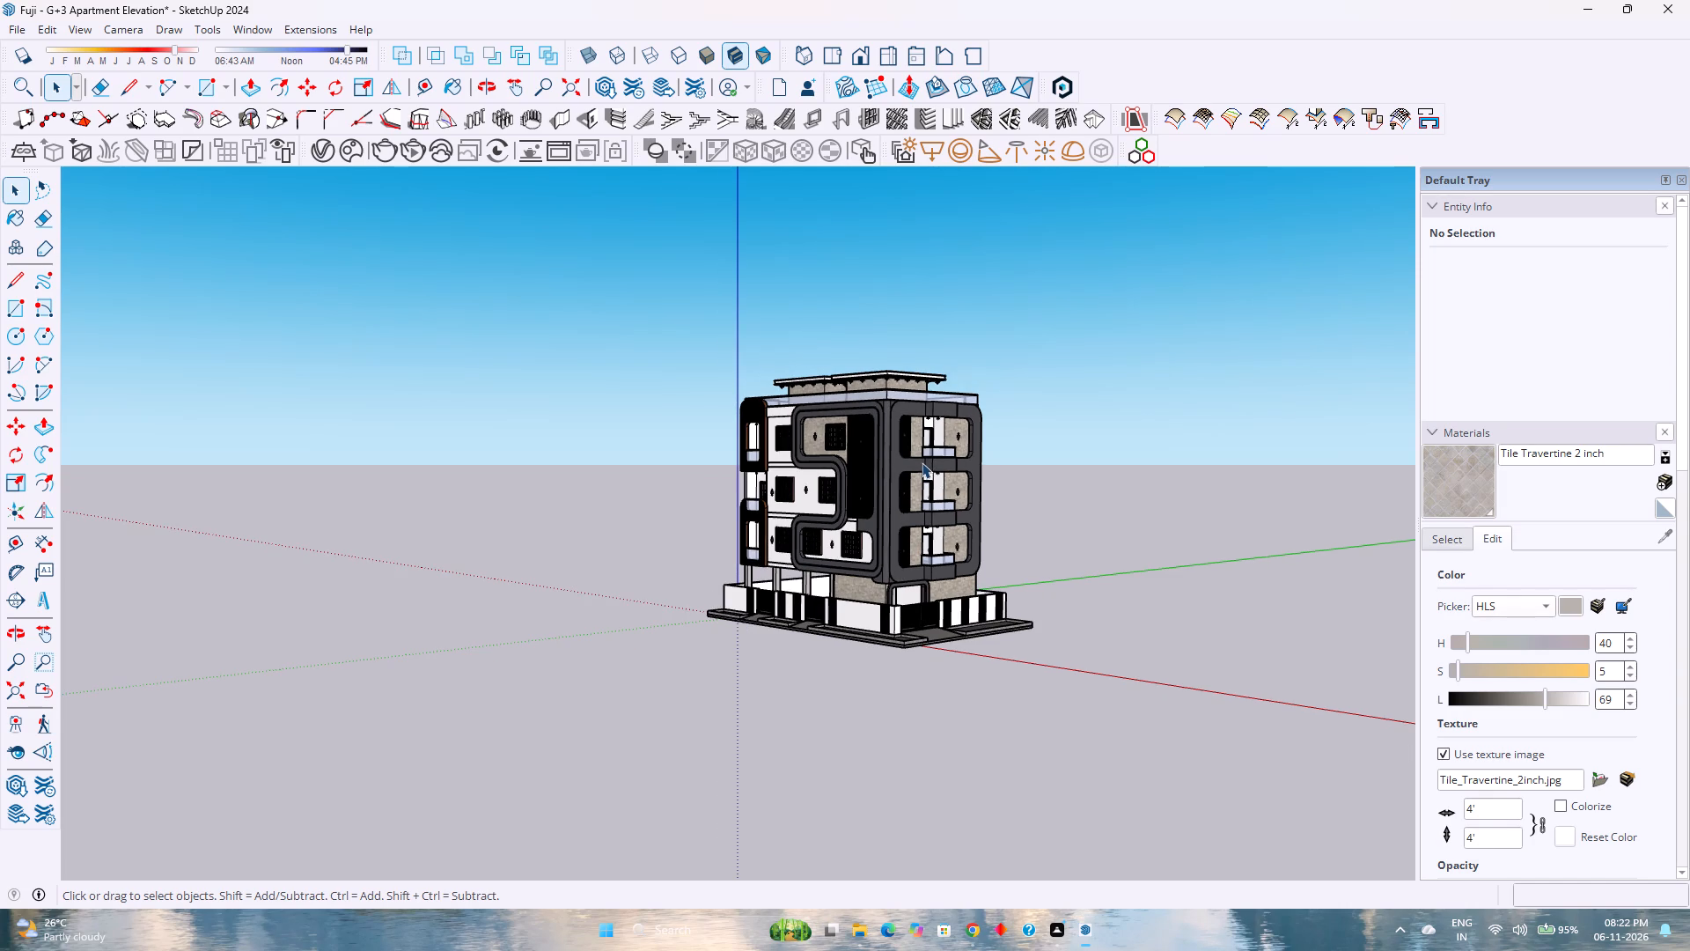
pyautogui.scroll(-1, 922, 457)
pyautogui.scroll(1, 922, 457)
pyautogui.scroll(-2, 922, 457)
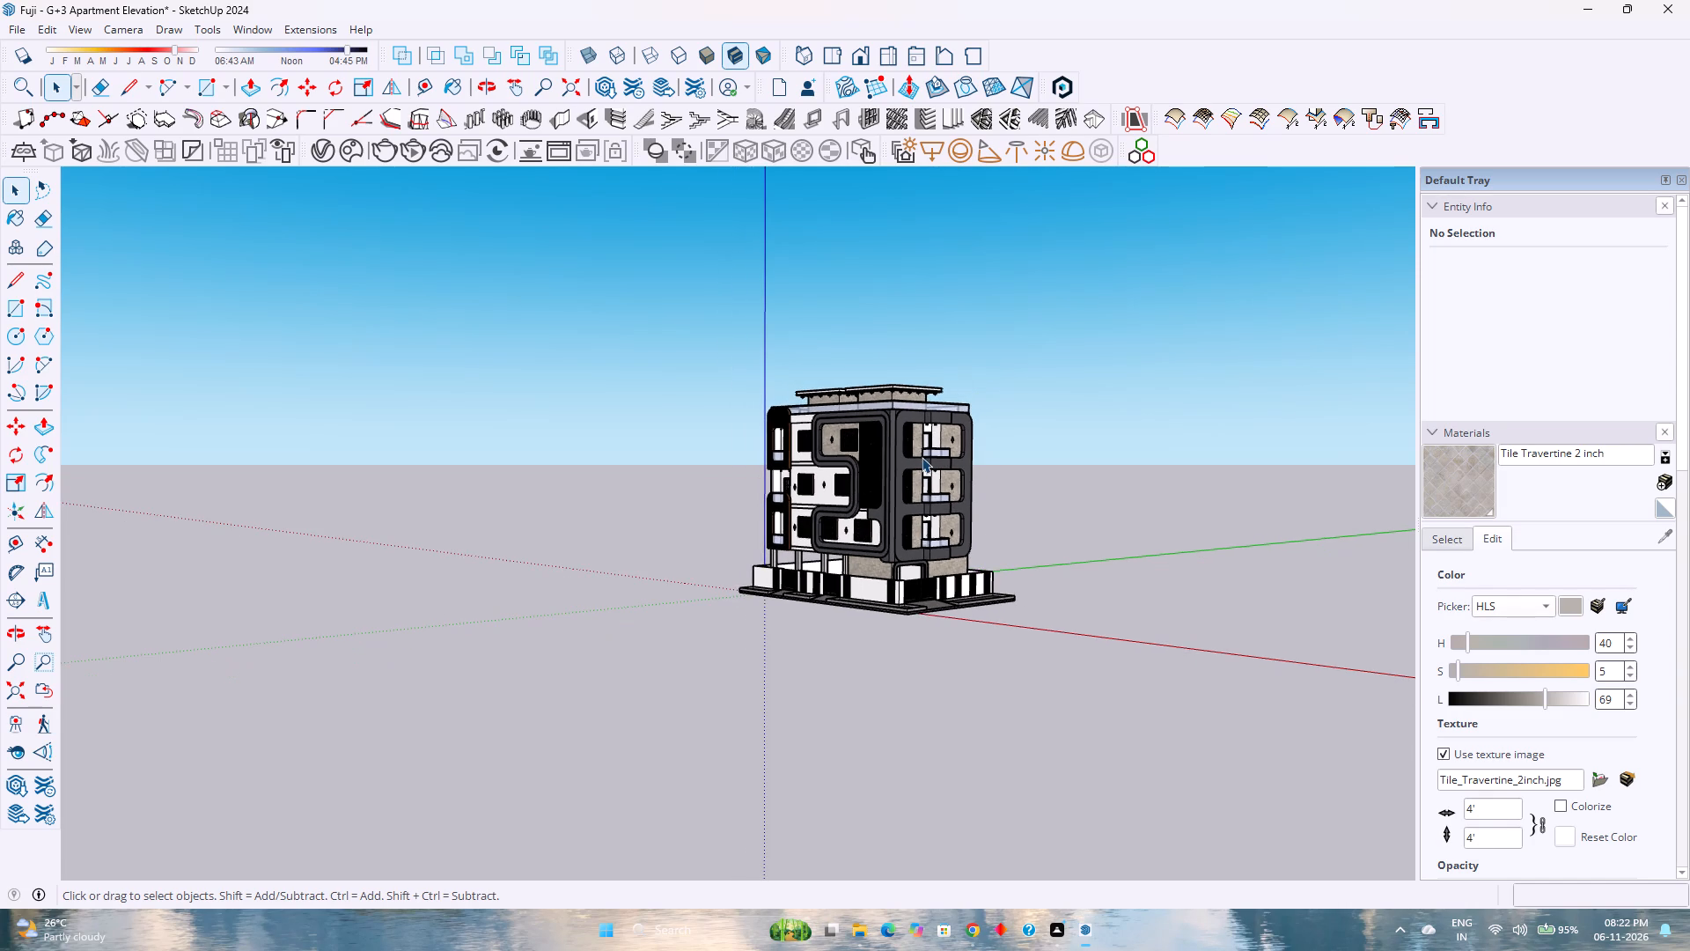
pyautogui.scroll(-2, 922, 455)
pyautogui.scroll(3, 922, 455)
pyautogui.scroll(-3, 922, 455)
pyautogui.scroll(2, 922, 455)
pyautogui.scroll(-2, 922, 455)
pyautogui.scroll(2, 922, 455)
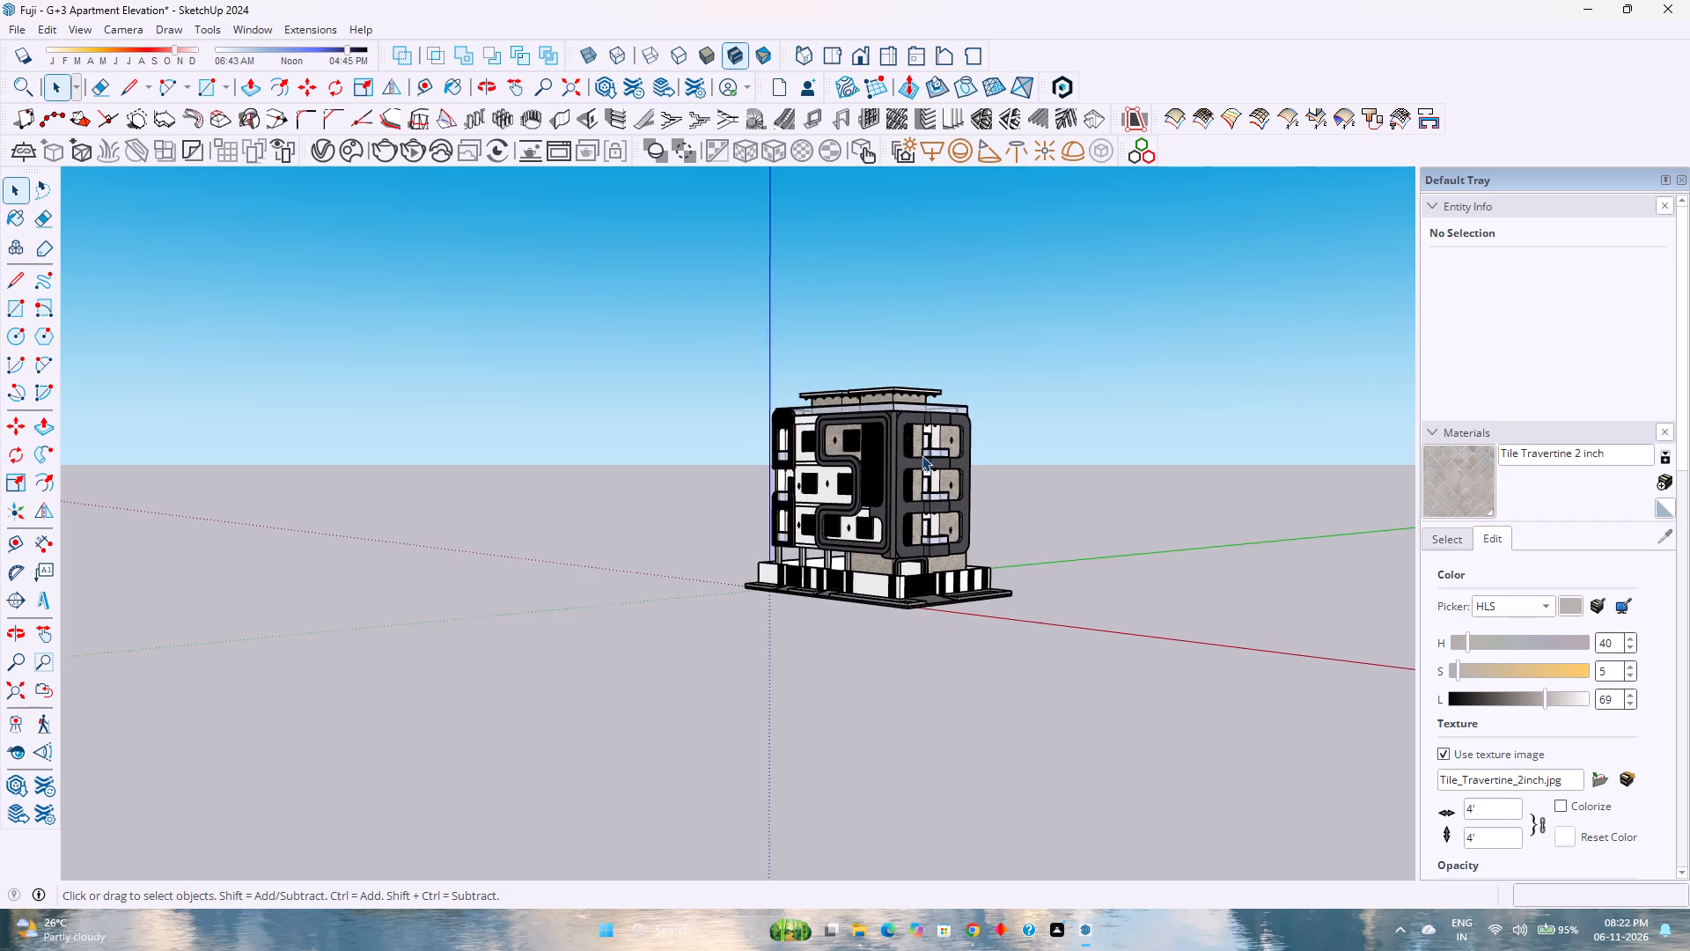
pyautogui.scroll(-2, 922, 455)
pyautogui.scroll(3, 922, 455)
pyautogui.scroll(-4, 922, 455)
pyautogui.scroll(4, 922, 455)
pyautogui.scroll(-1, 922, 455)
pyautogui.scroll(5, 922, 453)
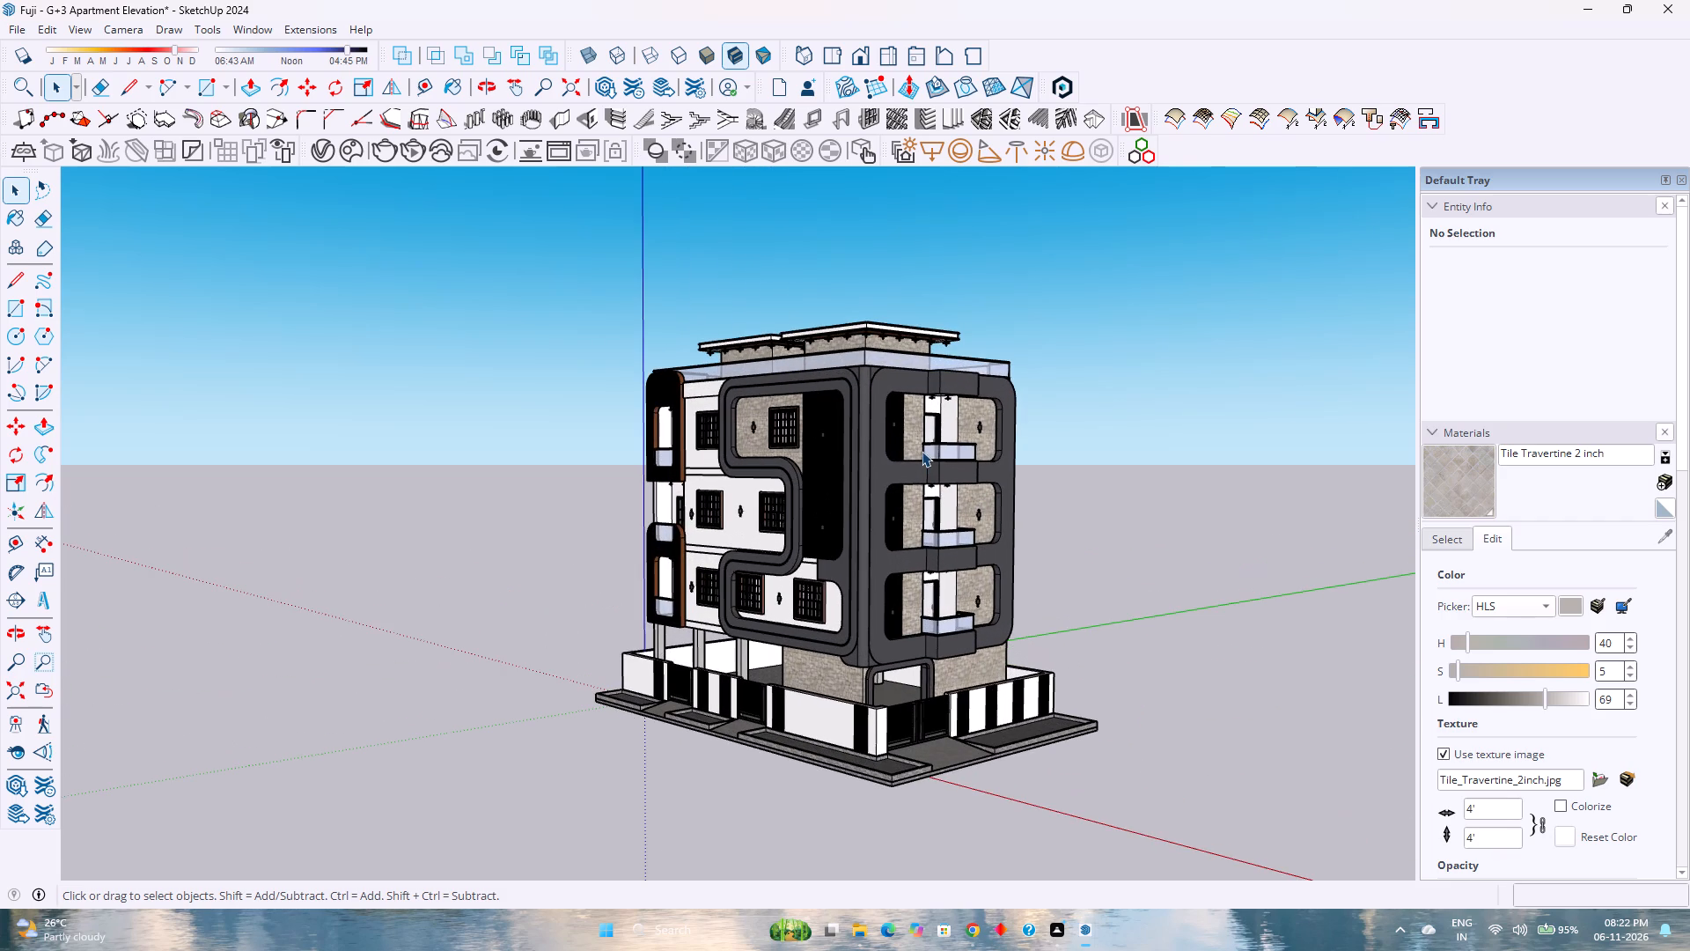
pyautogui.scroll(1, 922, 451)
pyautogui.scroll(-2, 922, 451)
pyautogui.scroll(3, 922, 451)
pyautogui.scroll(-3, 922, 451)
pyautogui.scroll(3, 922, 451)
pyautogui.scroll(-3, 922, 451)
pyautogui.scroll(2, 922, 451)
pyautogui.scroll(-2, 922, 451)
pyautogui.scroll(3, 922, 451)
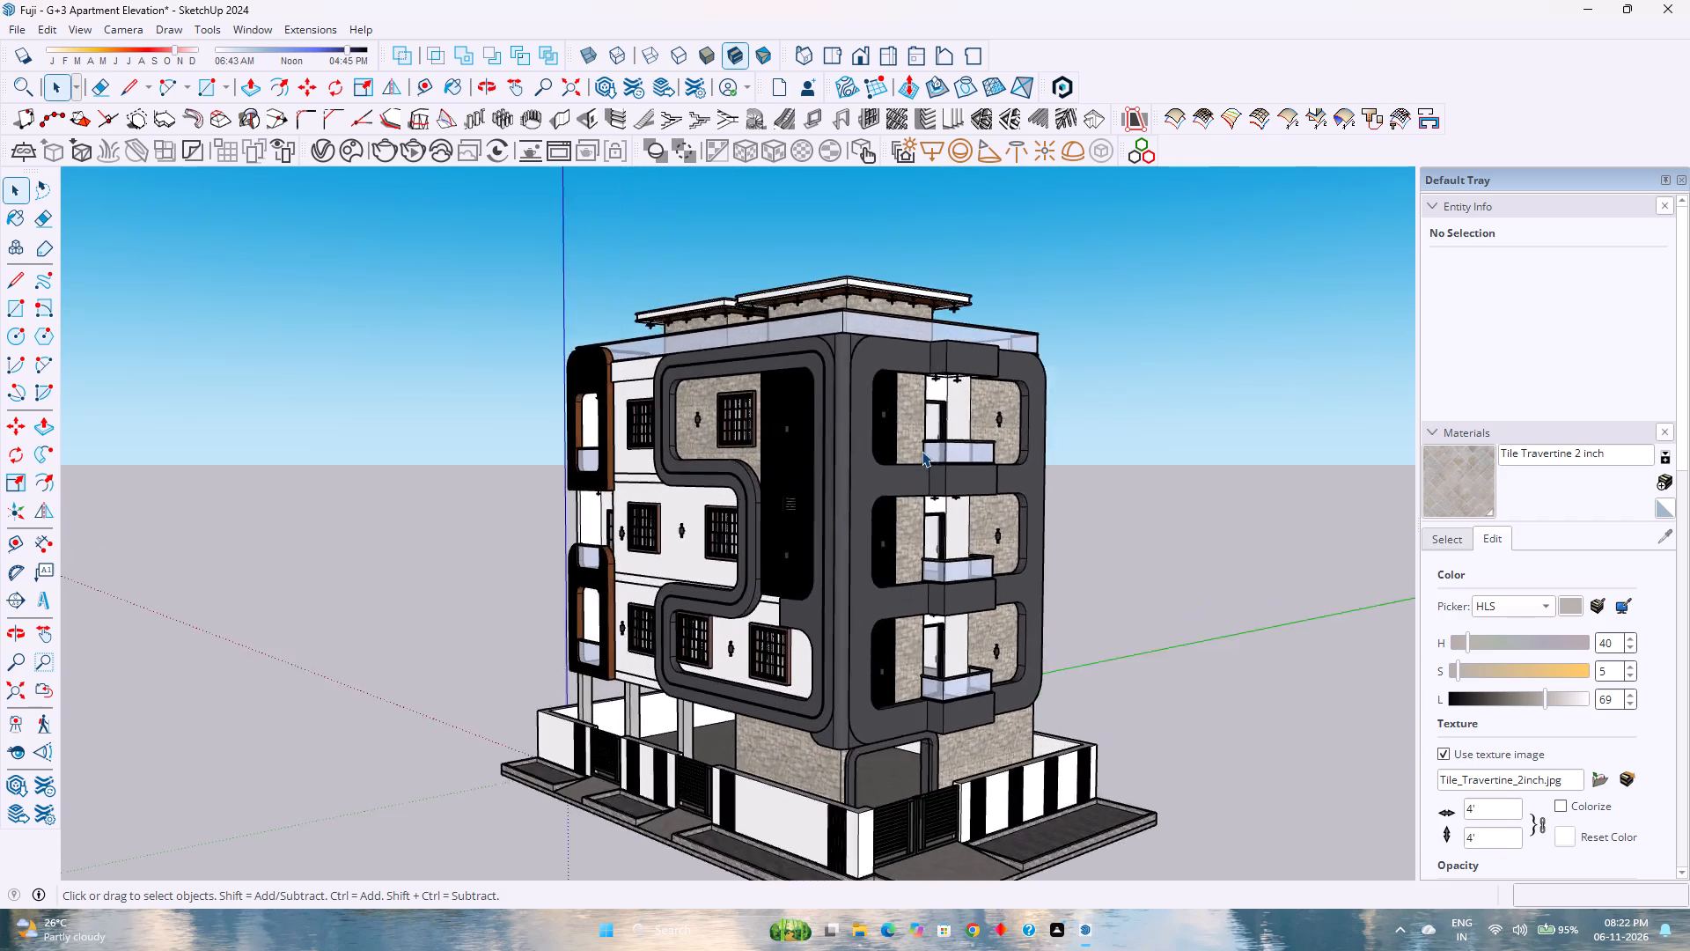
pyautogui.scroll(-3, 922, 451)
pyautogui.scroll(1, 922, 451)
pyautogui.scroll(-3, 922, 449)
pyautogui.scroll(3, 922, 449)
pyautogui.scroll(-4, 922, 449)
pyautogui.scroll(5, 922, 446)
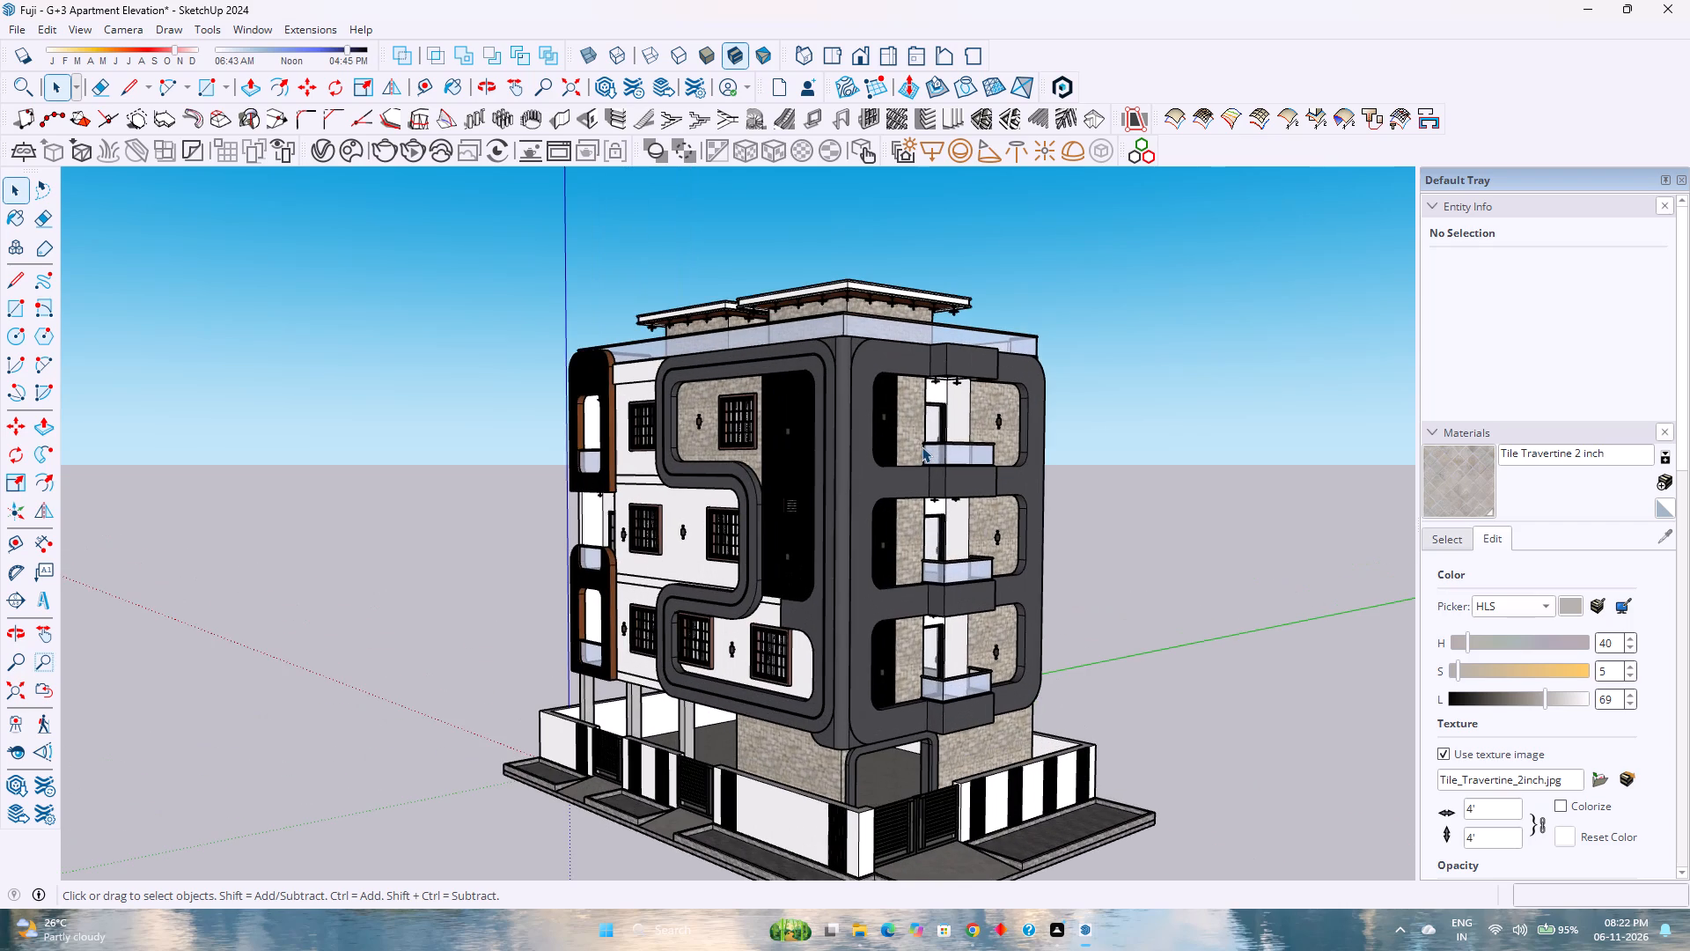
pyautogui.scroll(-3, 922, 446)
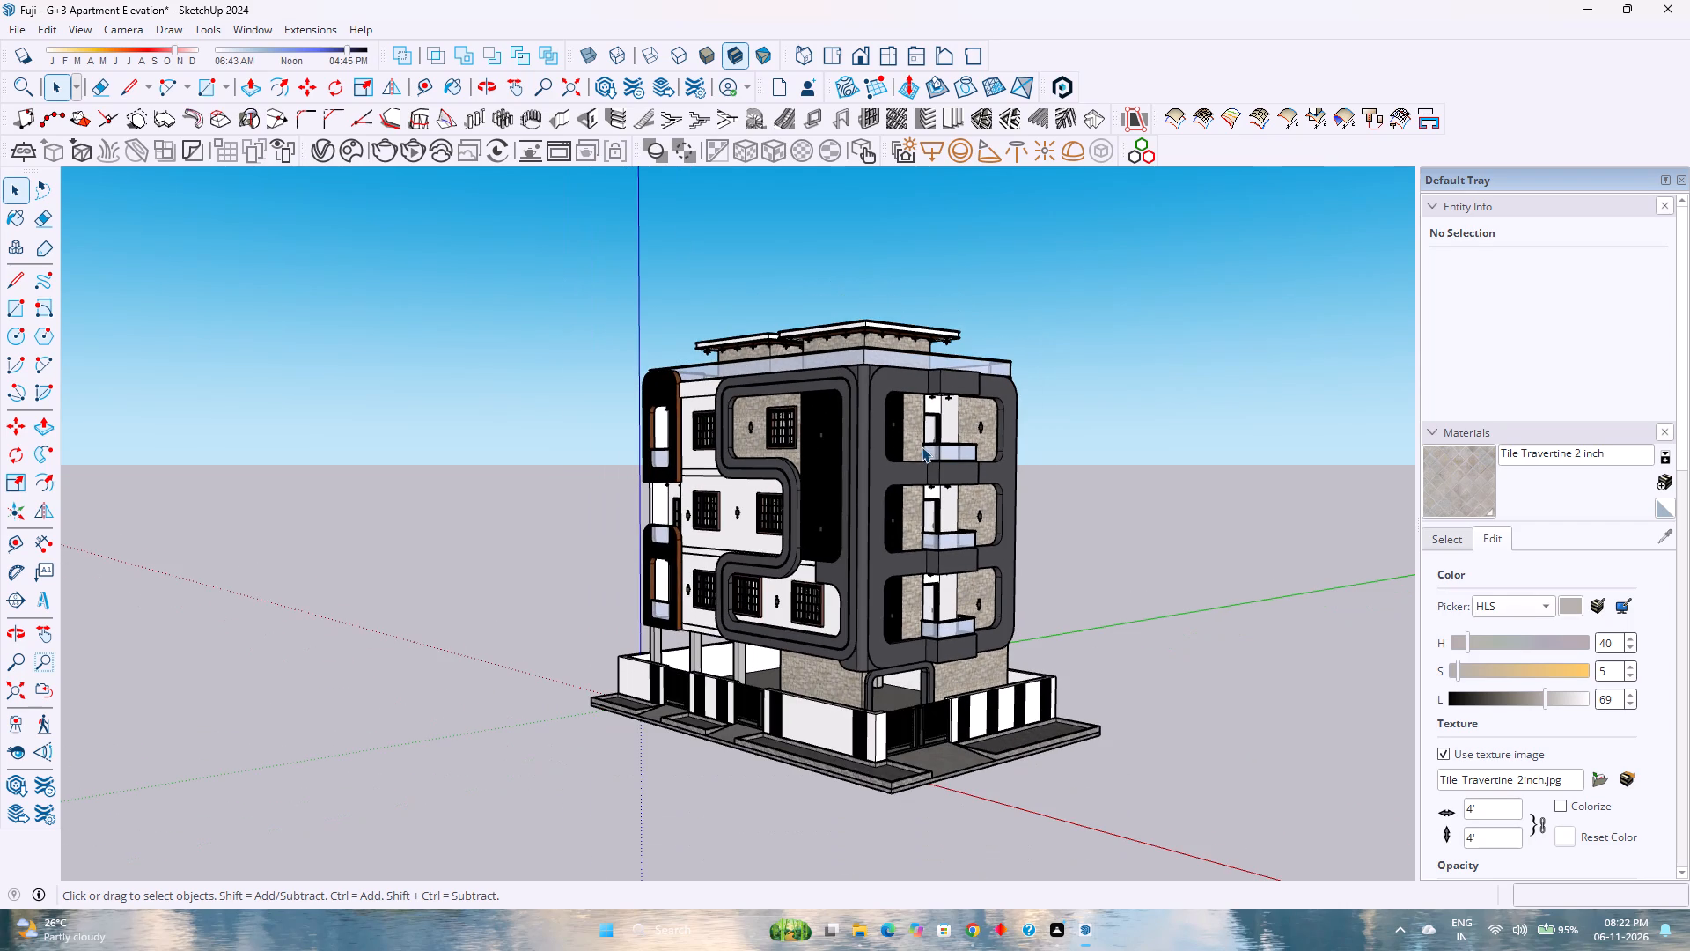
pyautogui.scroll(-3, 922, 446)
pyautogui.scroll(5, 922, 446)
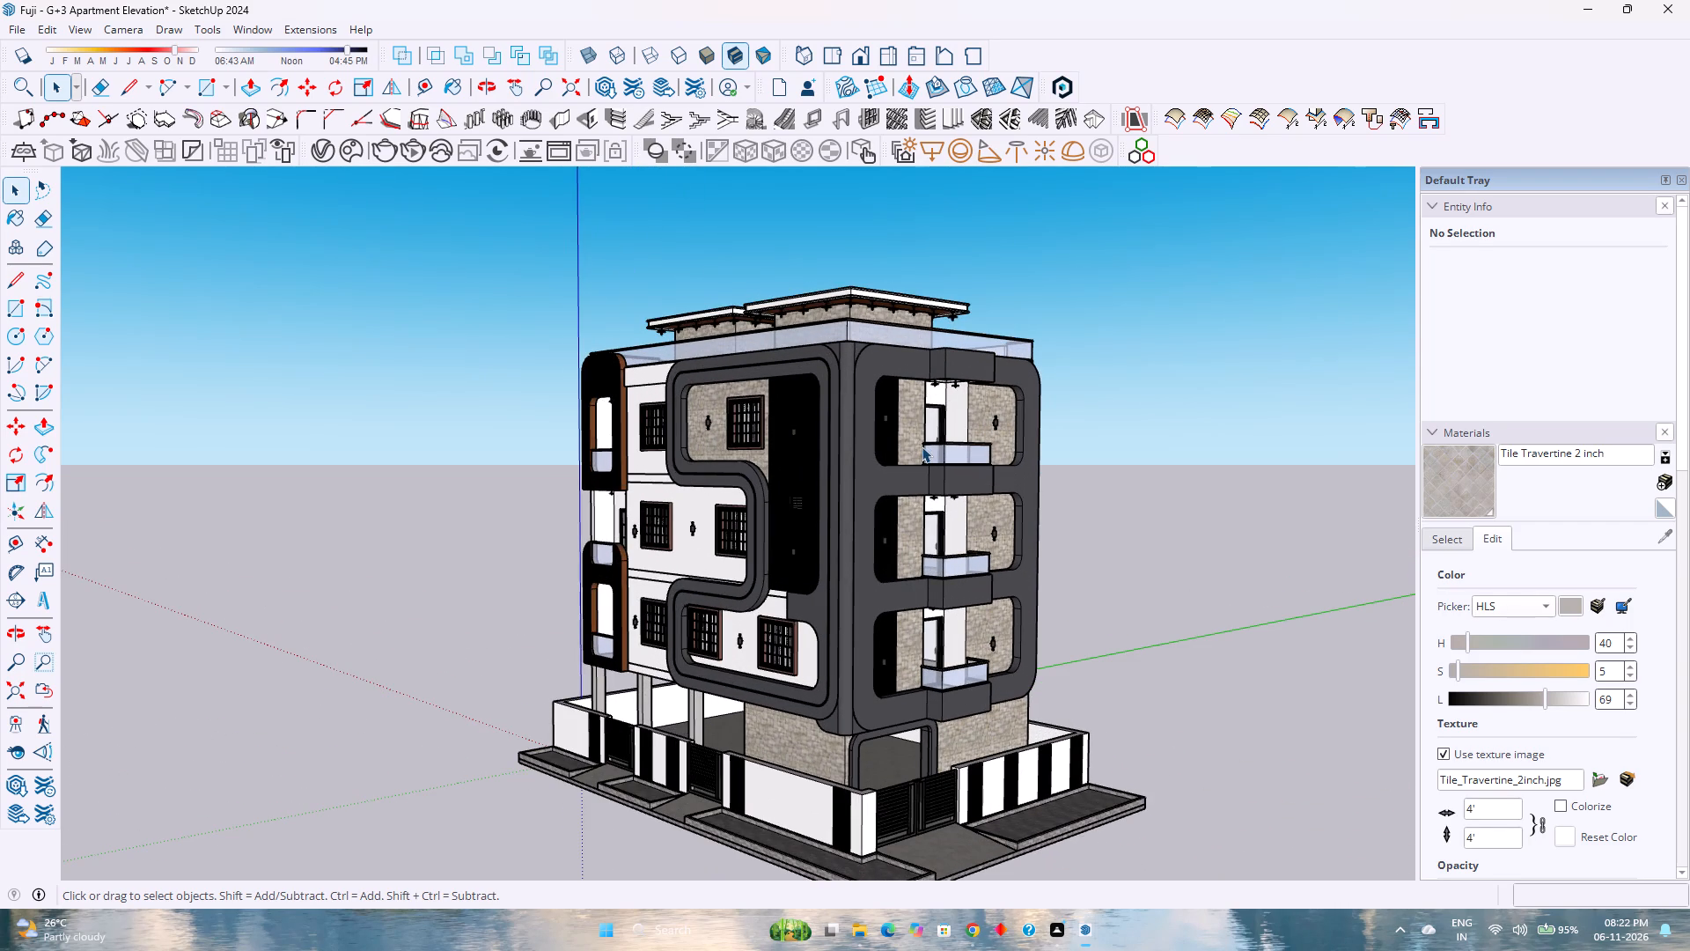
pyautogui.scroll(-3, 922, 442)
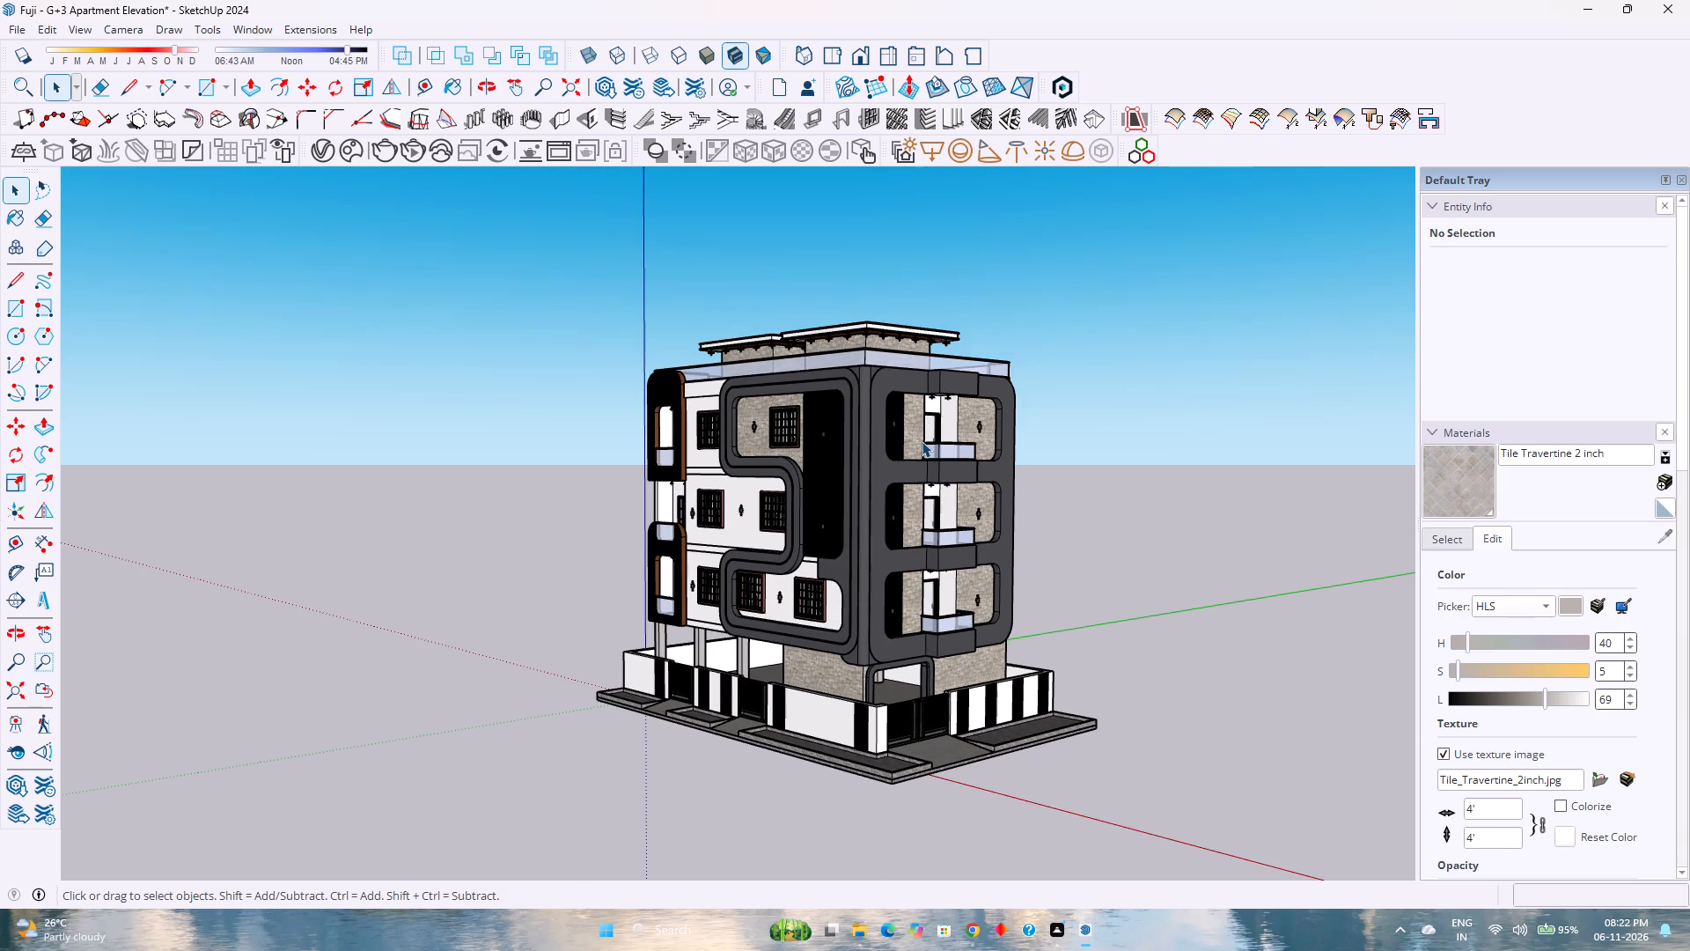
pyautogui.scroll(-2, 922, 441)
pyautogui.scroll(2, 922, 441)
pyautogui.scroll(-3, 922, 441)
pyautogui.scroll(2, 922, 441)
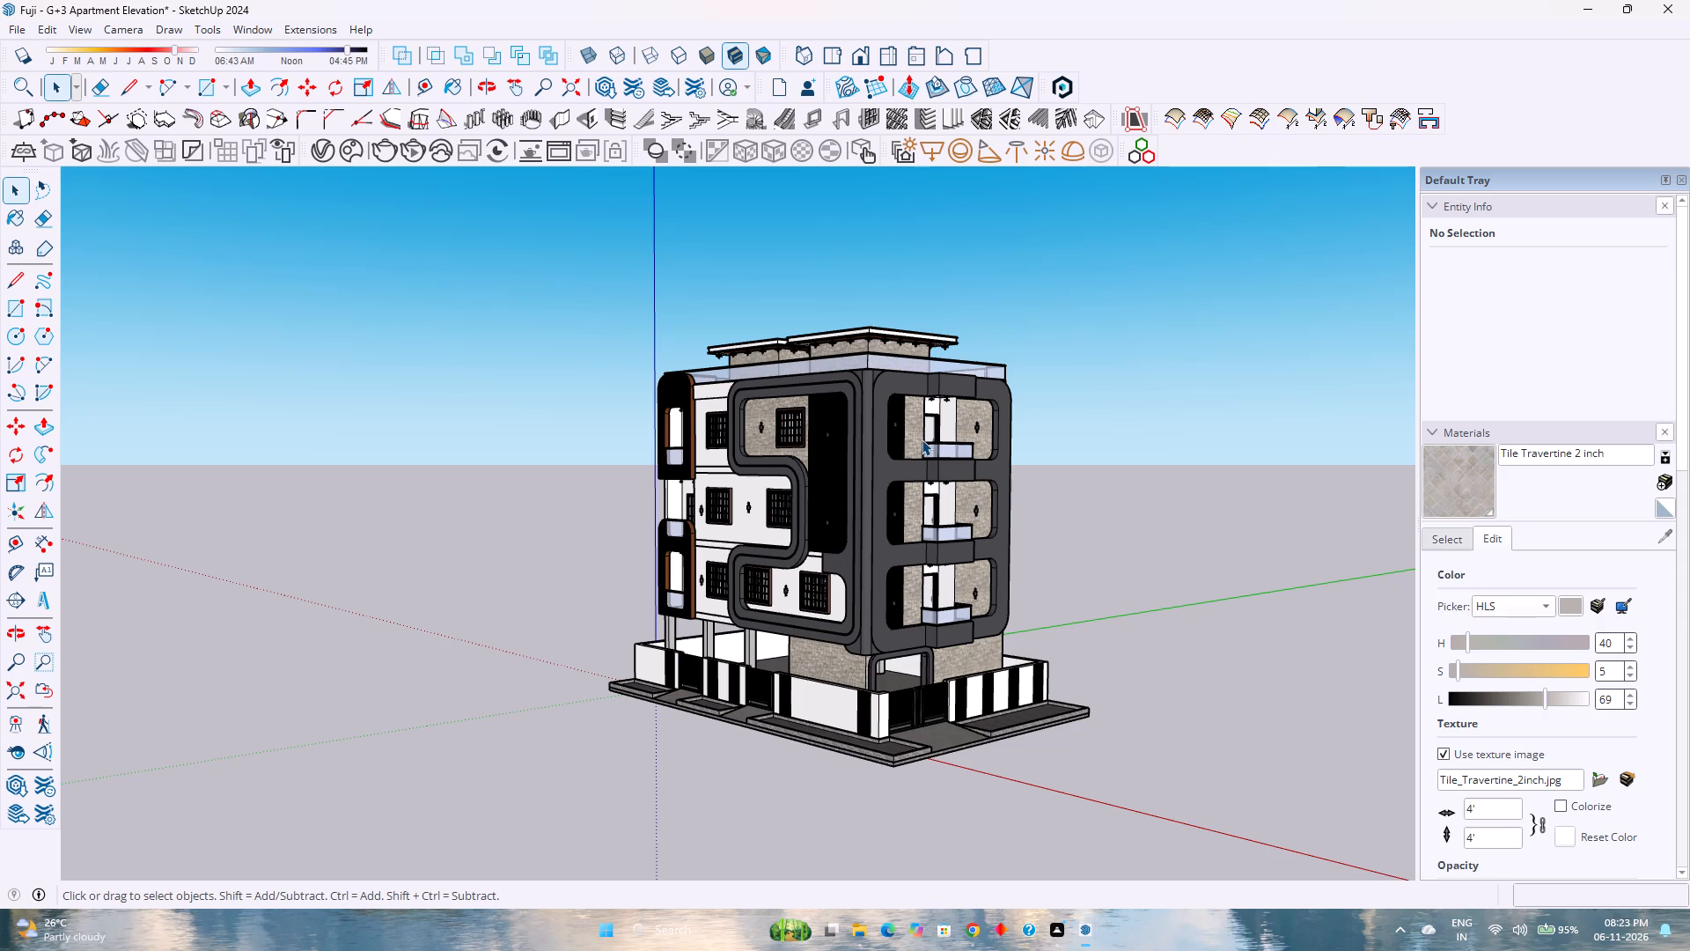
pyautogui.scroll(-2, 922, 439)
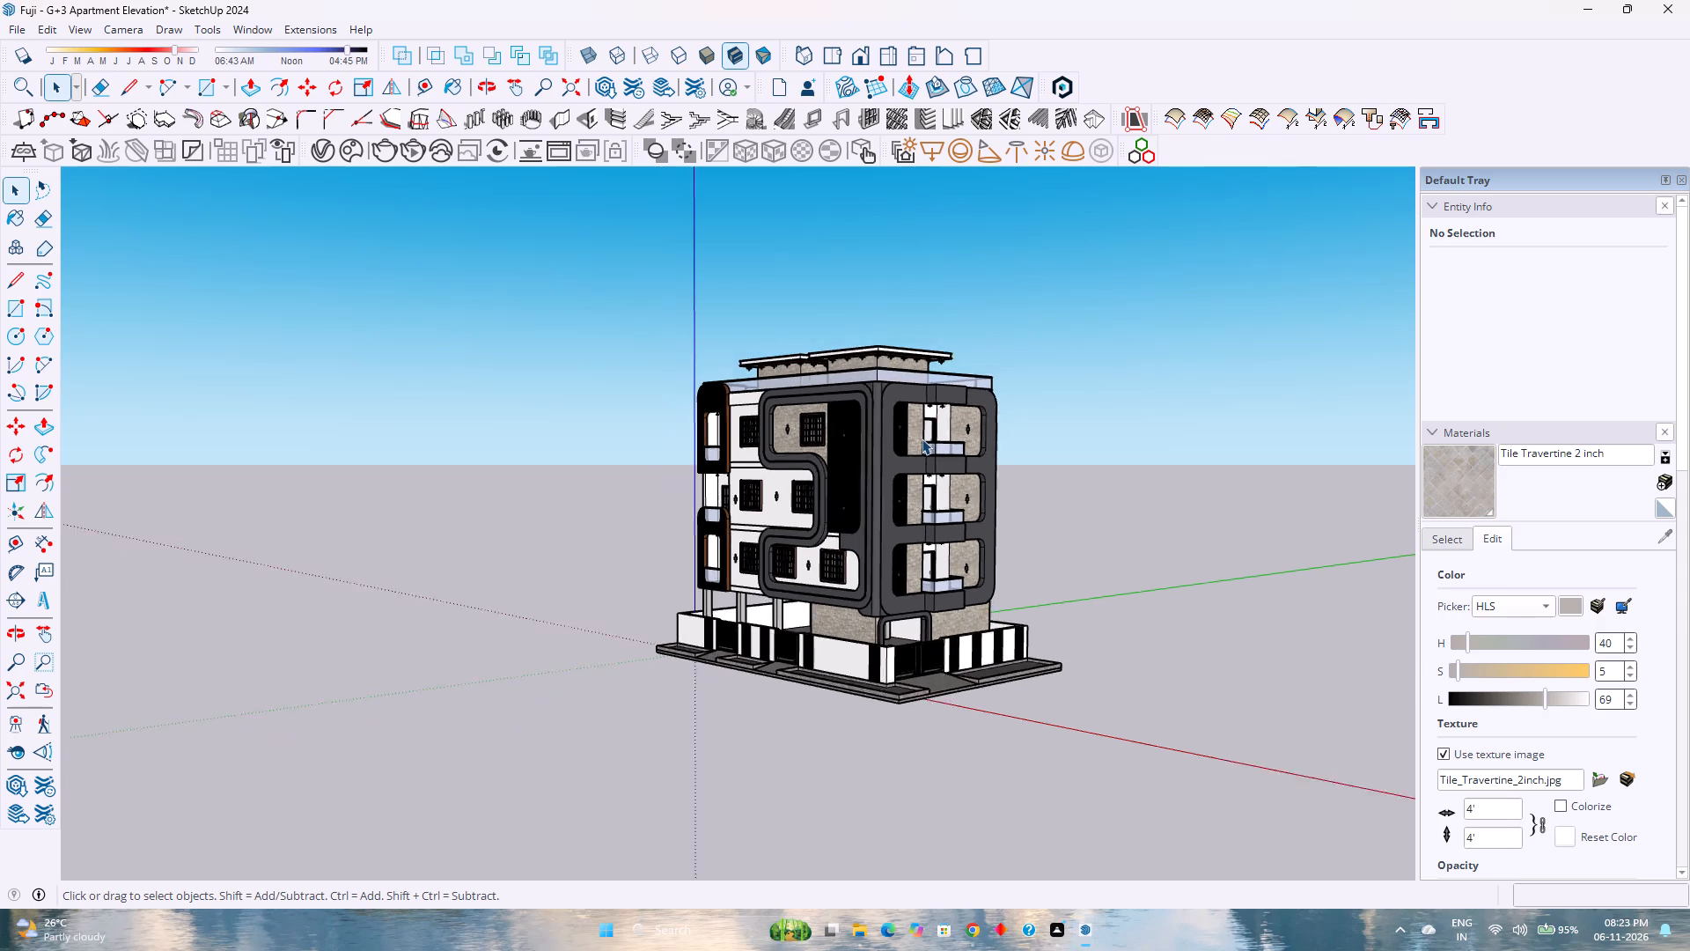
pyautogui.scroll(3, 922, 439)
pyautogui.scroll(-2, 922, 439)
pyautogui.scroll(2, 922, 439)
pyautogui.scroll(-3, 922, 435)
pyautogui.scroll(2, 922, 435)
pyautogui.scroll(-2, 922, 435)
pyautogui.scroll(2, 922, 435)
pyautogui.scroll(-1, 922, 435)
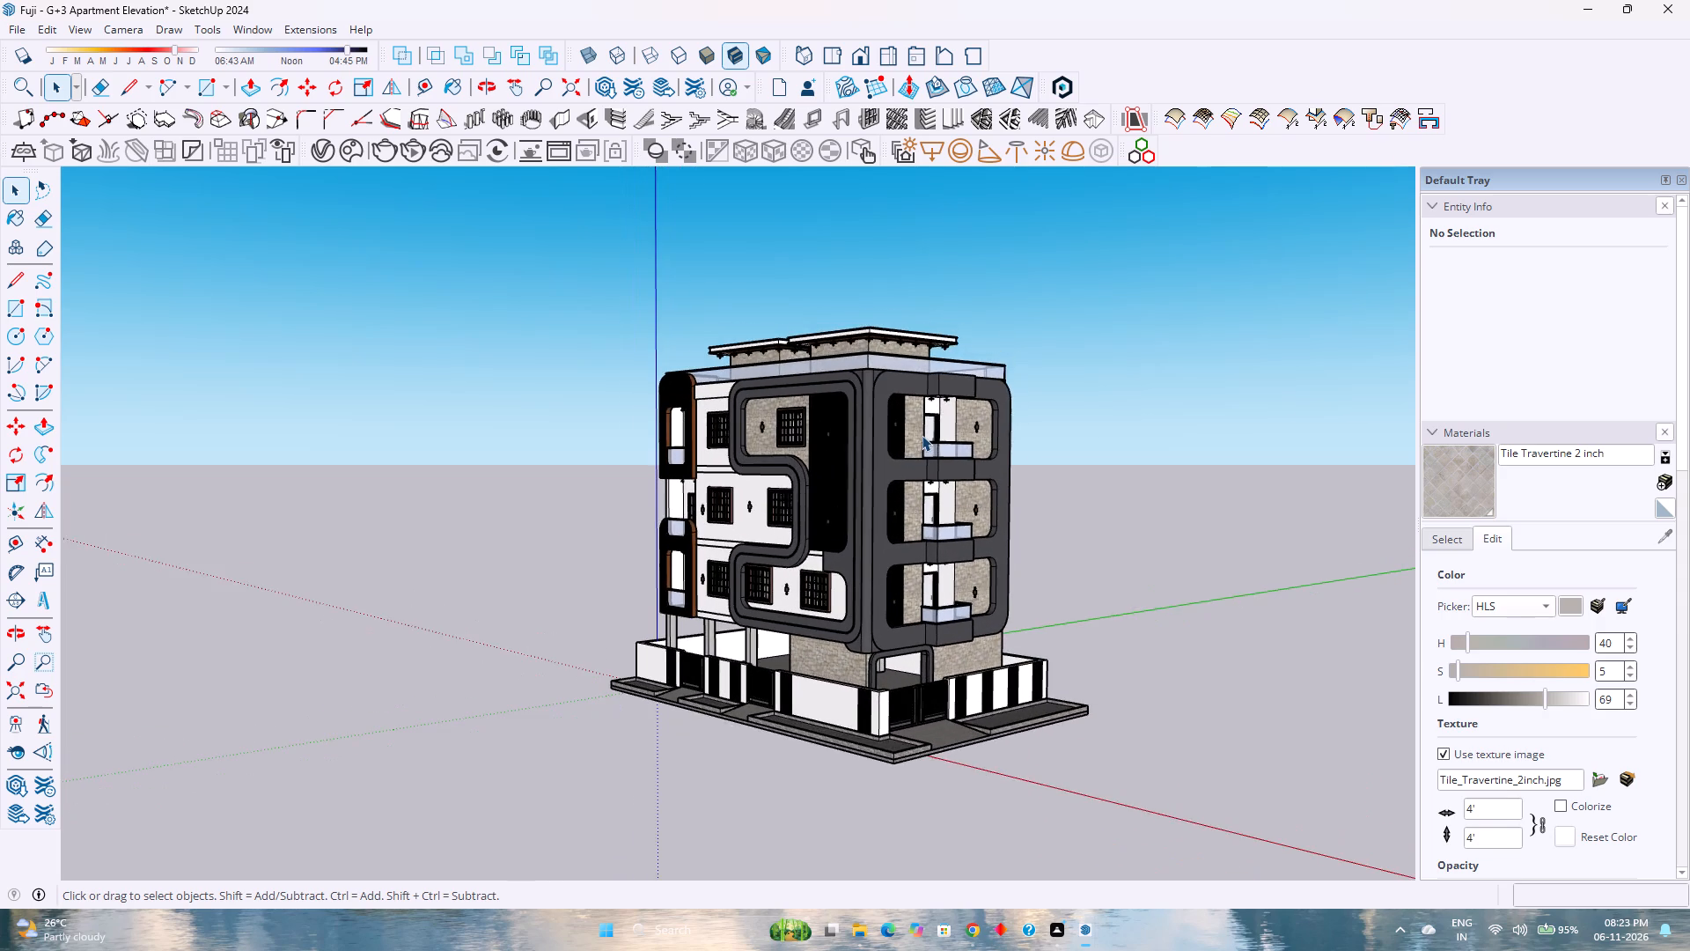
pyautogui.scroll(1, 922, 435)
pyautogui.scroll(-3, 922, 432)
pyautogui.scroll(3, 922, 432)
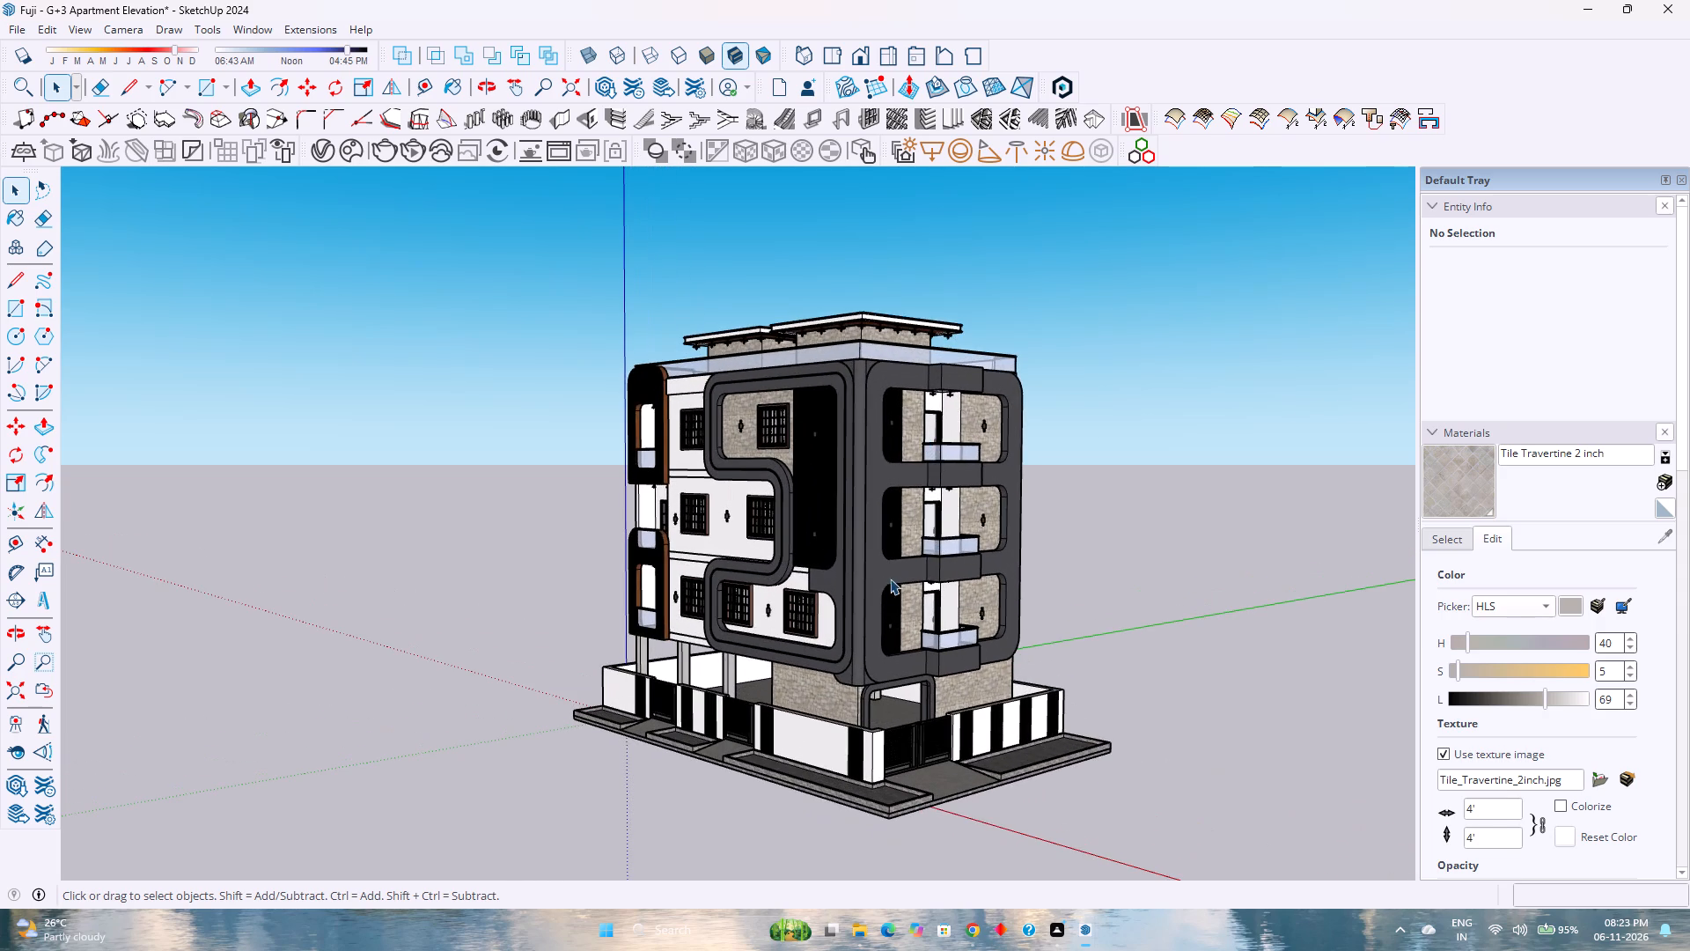
# Examine the curved dark frame and windows of the long facade up close, and return to the whole building.
pyautogui.scroll(-4, 880, 568)
pyautogui.scroll(2, 826, 716)
pyautogui.scroll(7, 813, 586)
pyautogui.scroll(-1, 813, 583)
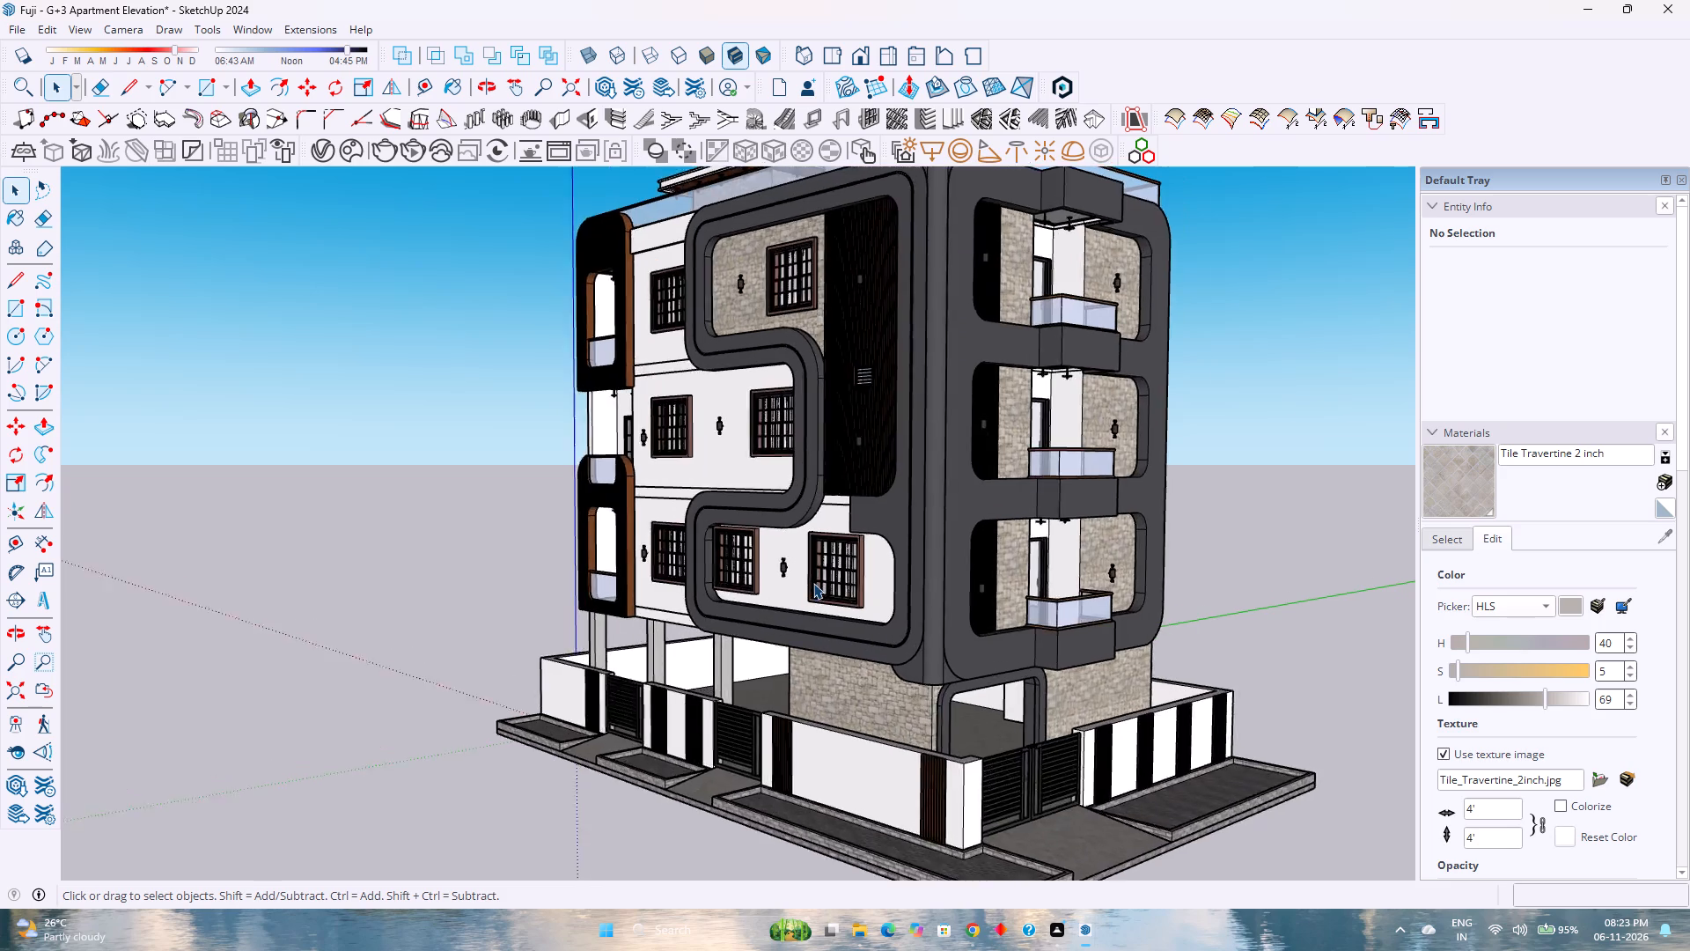
pyautogui.scroll(-5, 813, 583)
pyautogui.scroll(2, 812, 577)
pyautogui.scroll(-3, 812, 577)
pyautogui.scroll(3, 812, 577)
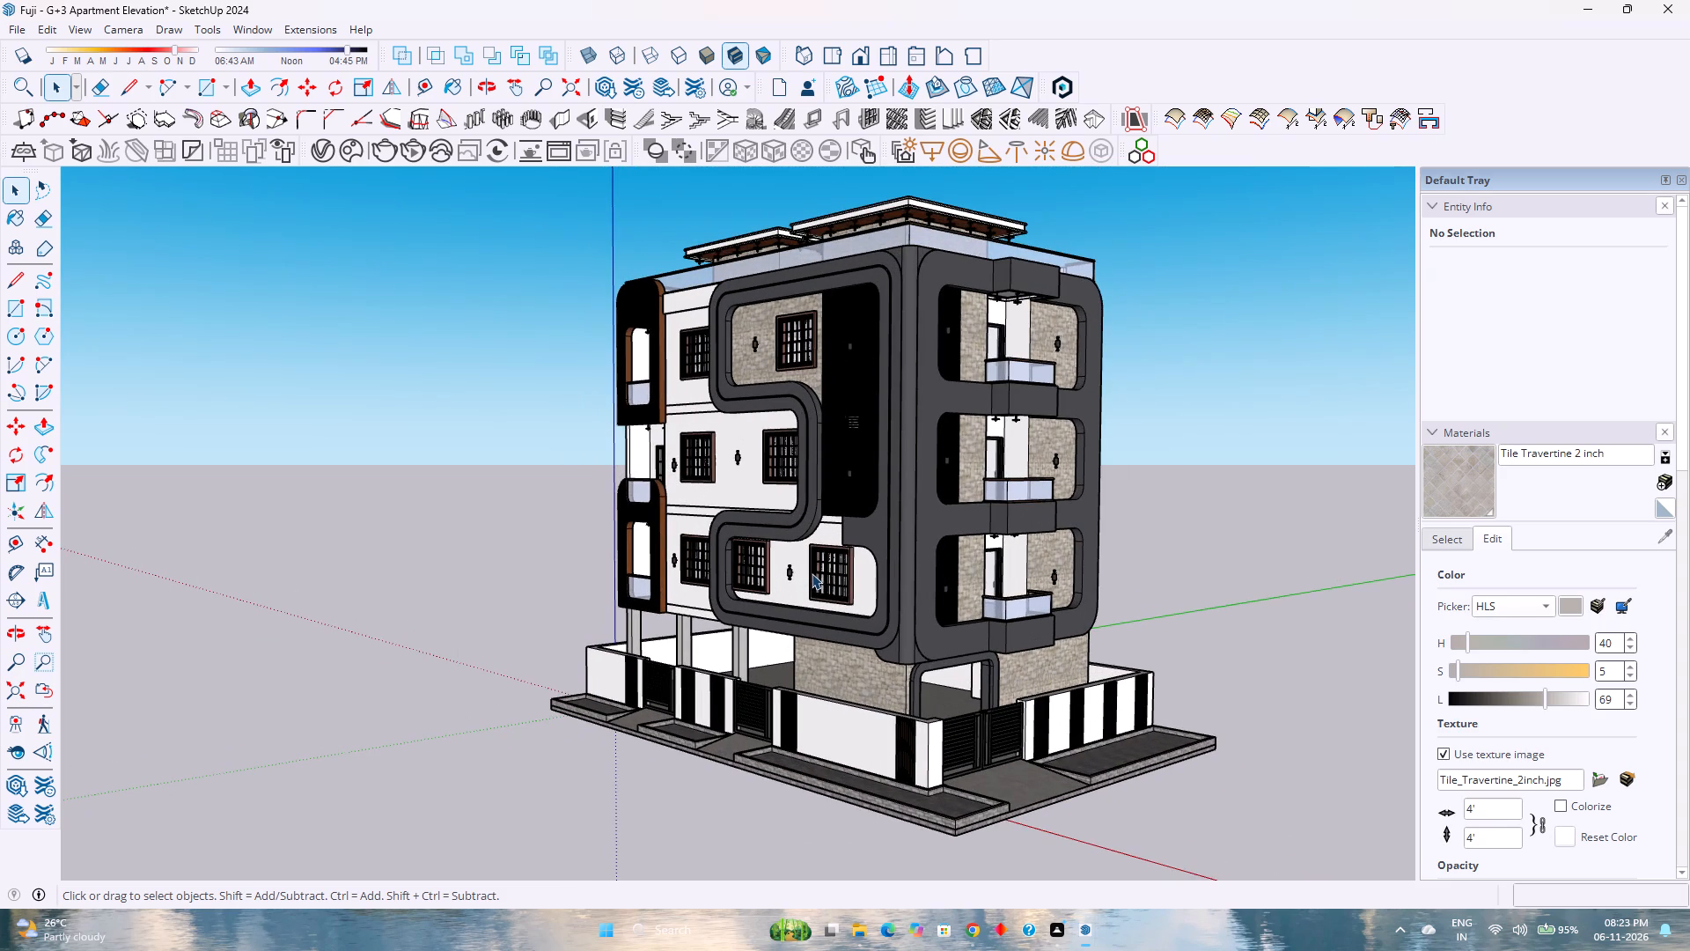
pyautogui.scroll(-2, 811, 566)
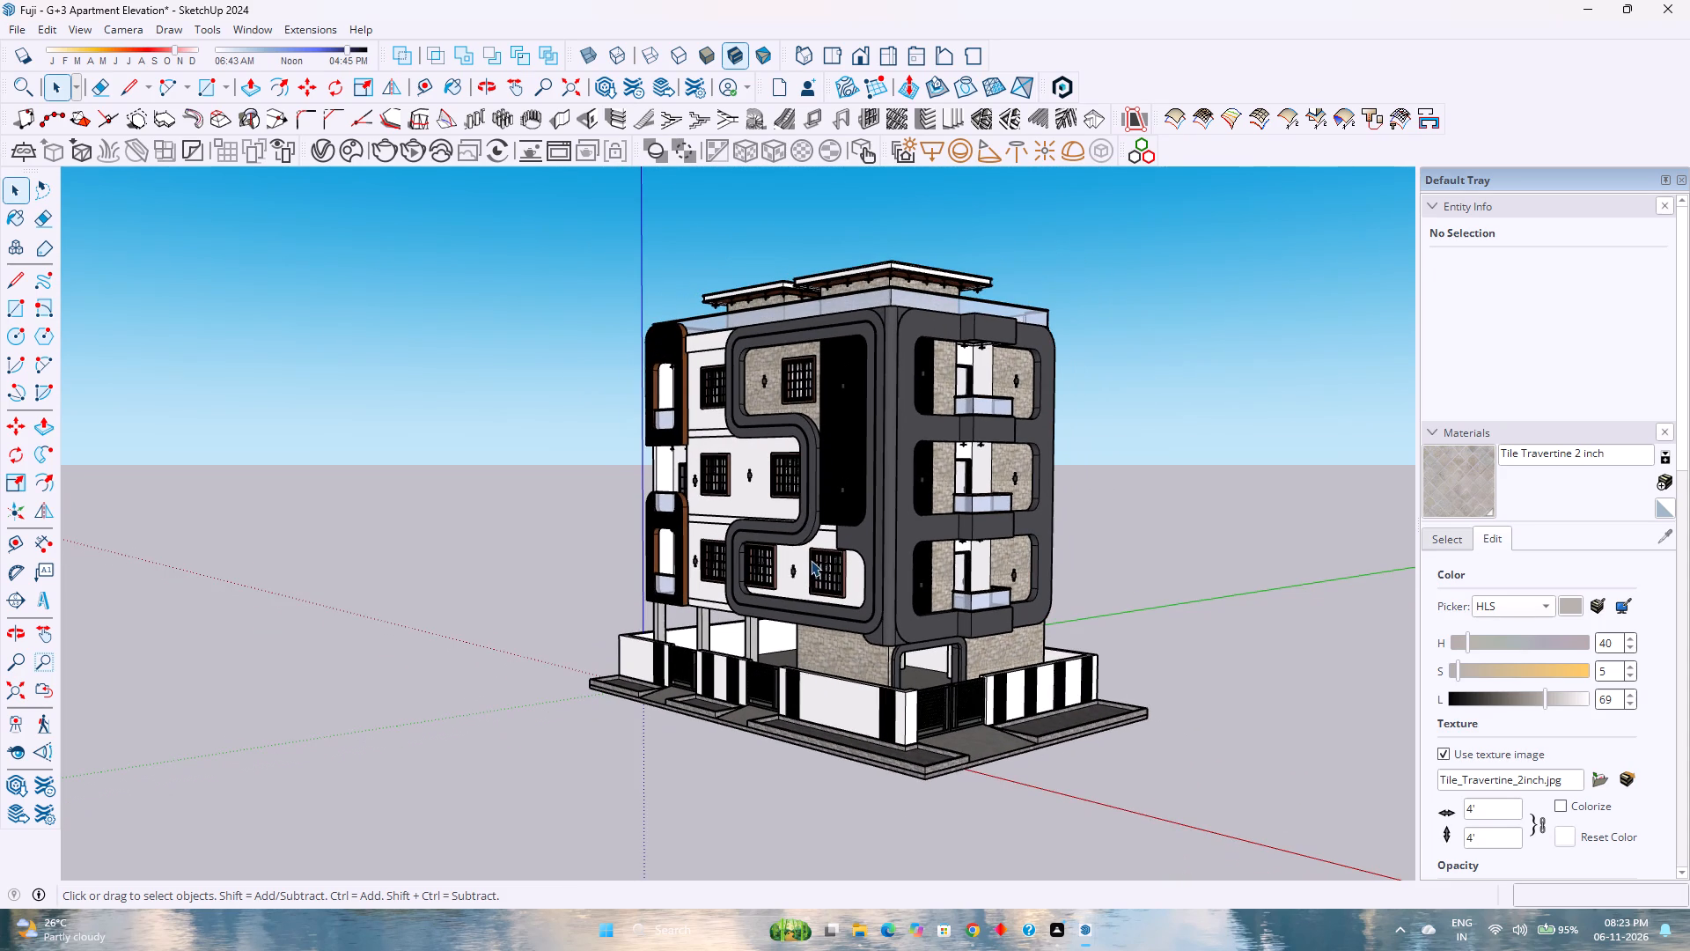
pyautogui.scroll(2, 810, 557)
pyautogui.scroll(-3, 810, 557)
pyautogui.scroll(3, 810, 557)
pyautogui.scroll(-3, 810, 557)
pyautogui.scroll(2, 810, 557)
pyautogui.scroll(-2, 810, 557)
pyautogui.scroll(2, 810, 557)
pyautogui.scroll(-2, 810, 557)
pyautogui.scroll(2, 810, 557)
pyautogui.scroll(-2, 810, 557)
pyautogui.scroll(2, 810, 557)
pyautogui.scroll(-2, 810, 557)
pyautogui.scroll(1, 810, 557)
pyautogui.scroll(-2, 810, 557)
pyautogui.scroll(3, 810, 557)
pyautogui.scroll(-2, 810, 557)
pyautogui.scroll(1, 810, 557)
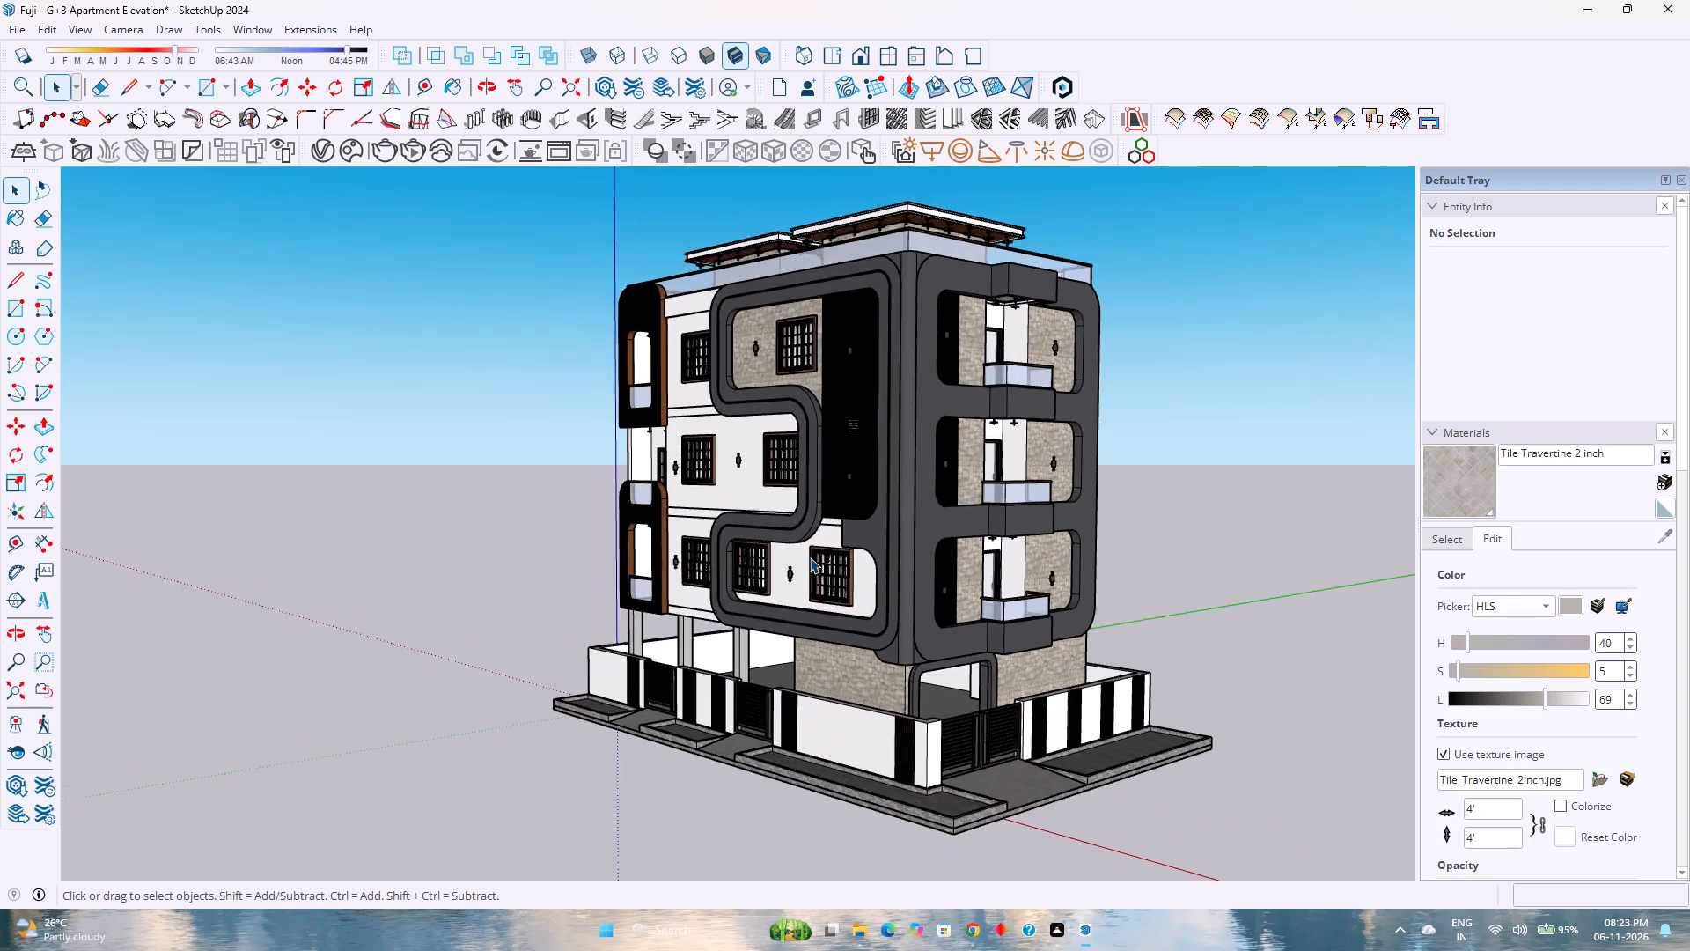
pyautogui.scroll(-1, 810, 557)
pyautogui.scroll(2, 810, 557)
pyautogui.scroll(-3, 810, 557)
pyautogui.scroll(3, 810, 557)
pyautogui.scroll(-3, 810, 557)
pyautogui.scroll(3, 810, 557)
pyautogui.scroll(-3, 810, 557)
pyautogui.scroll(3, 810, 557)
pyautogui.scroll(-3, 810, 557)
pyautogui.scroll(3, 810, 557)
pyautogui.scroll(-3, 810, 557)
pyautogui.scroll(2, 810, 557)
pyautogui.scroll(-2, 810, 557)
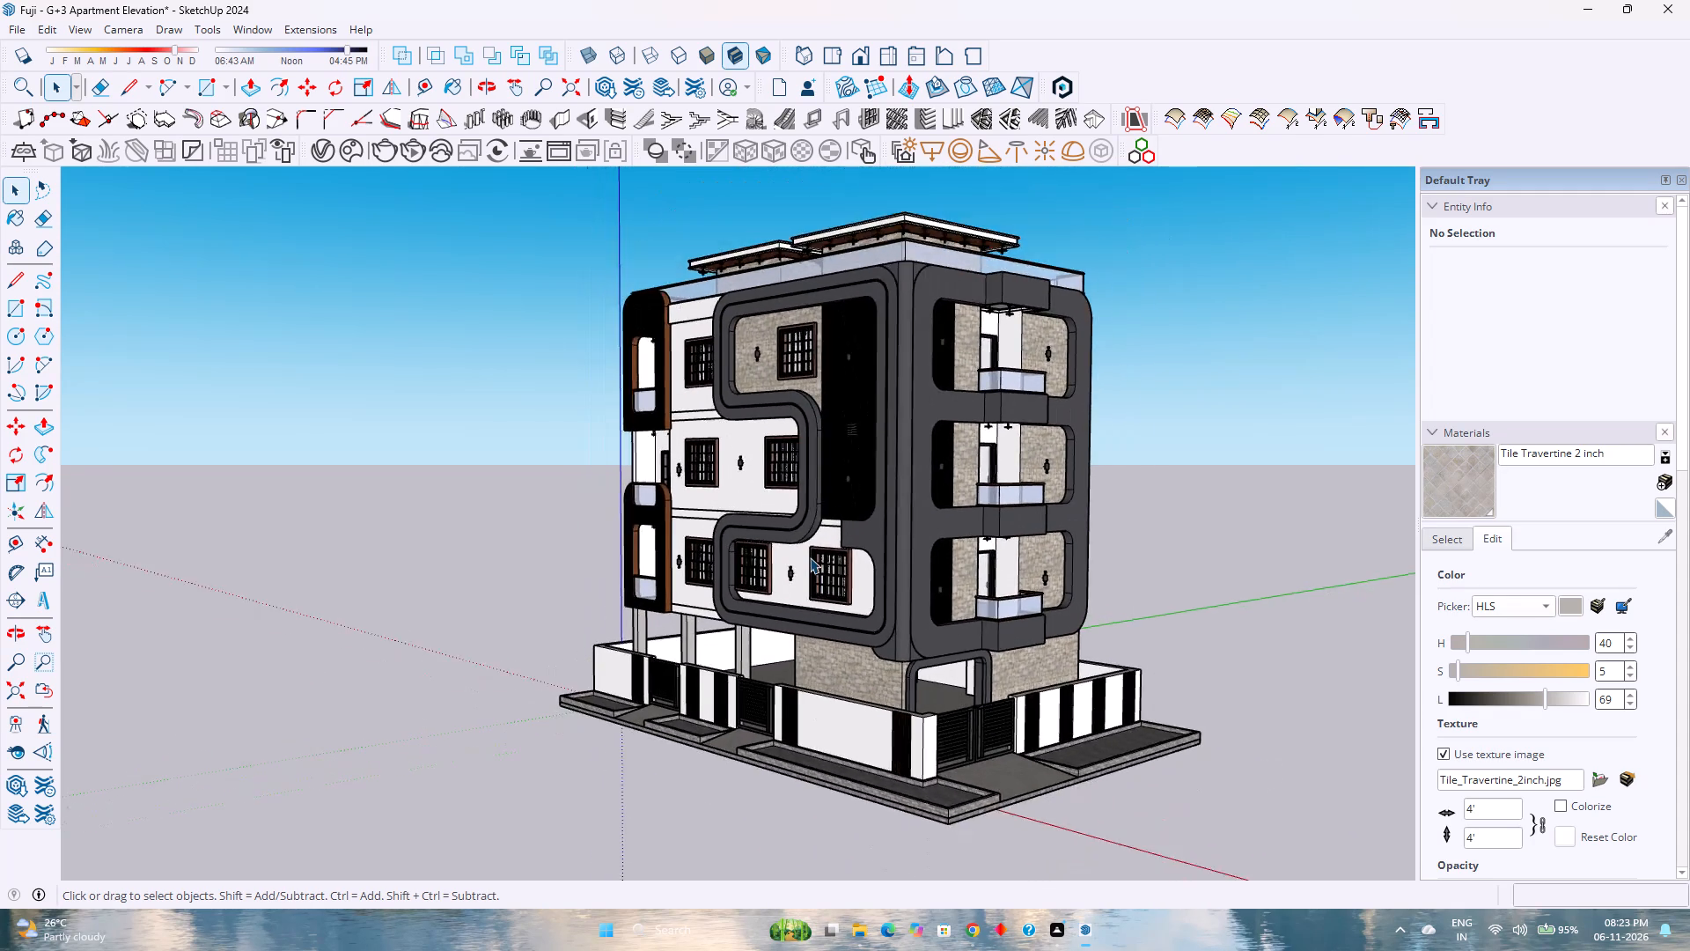
# Examine the curved dark frame, barred windows, wood-slat panel and glass balconies around the building corner at closer range.
pyautogui.scroll(3, 810, 557)
pyautogui.scroll(-3, 810, 557)
pyautogui.scroll(2, 810, 557)
pyautogui.scroll(-3, 810, 557)
pyautogui.scroll(3, 810, 557)
pyautogui.scroll(-3, 810, 557)
pyautogui.scroll(3, 810, 557)
pyautogui.scroll(-3, 810, 557)
pyautogui.scroll(2, 810, 557)
pyautogui.scroll(-2, 810, 557)
pyautogui.scroll(3, 810, 557)
pyautogui.scroll(-3, 810, 557)
pyautogui.scroll(3, 810, 557)
pyautogui.scroll(-3, 810, 557)
pyautogui.scroll(2, 810, 557)
pyautogui.scroll(-2, 810, 557)
pyautogui.scroll(3, 810, 557)
pyautogui.scroll(-3, 810, 557)
pyautogui.scroll(3, 810, 557)
pyautogui.scroll(-3, 810, 557)
pyautogui.scroll(3, 810, 557)
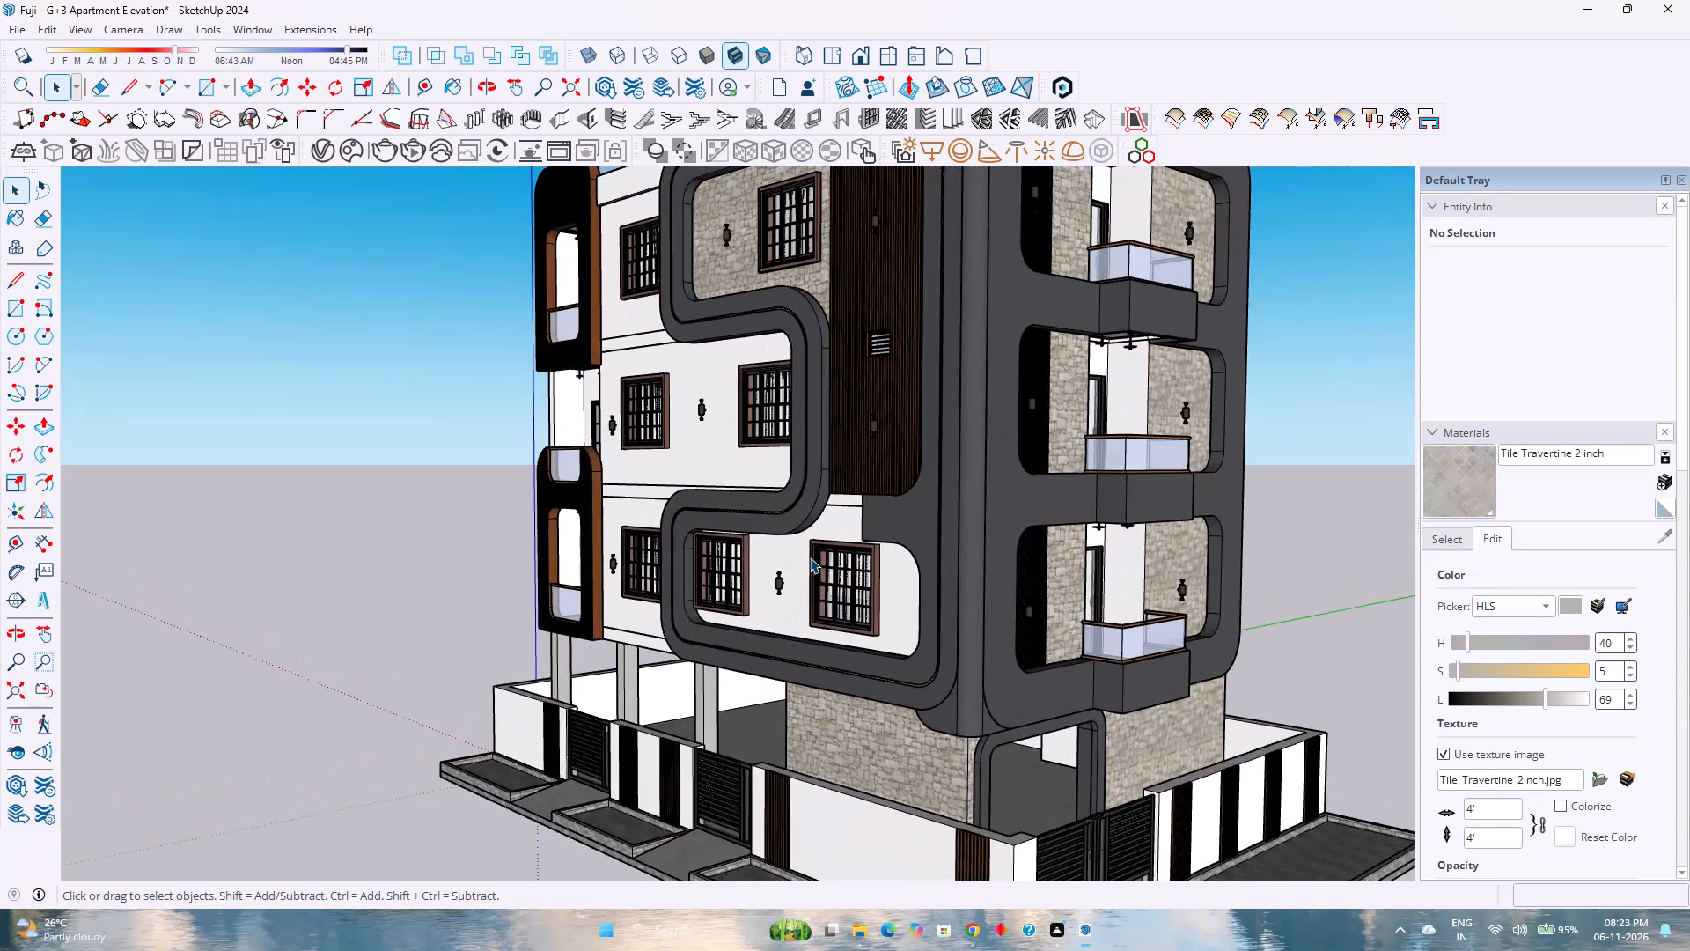
pyautogui.scroll(-4, 810, 557)
pyautogui.scroll(4, 810, 557)
pyautogui.scroll(-3, 810, 557)
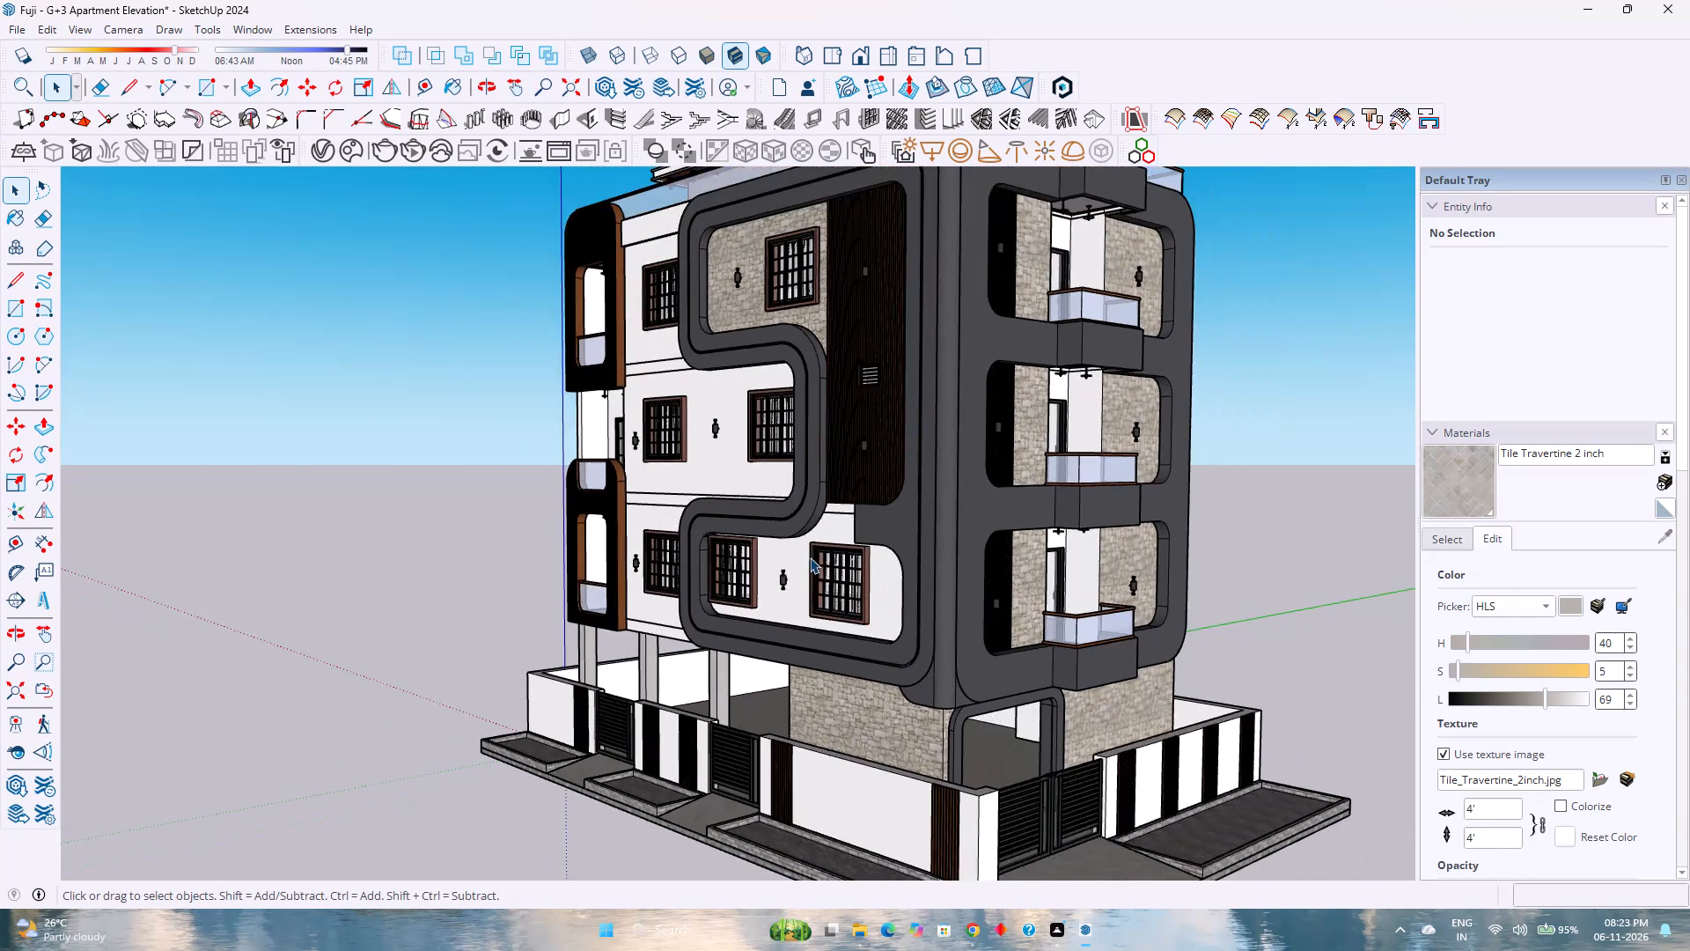
pyautogui.scroll(3, 810, 557)
pyautogui.scroll(-4, 809, 556)
pyautogui.scroll(2, 809, 556)
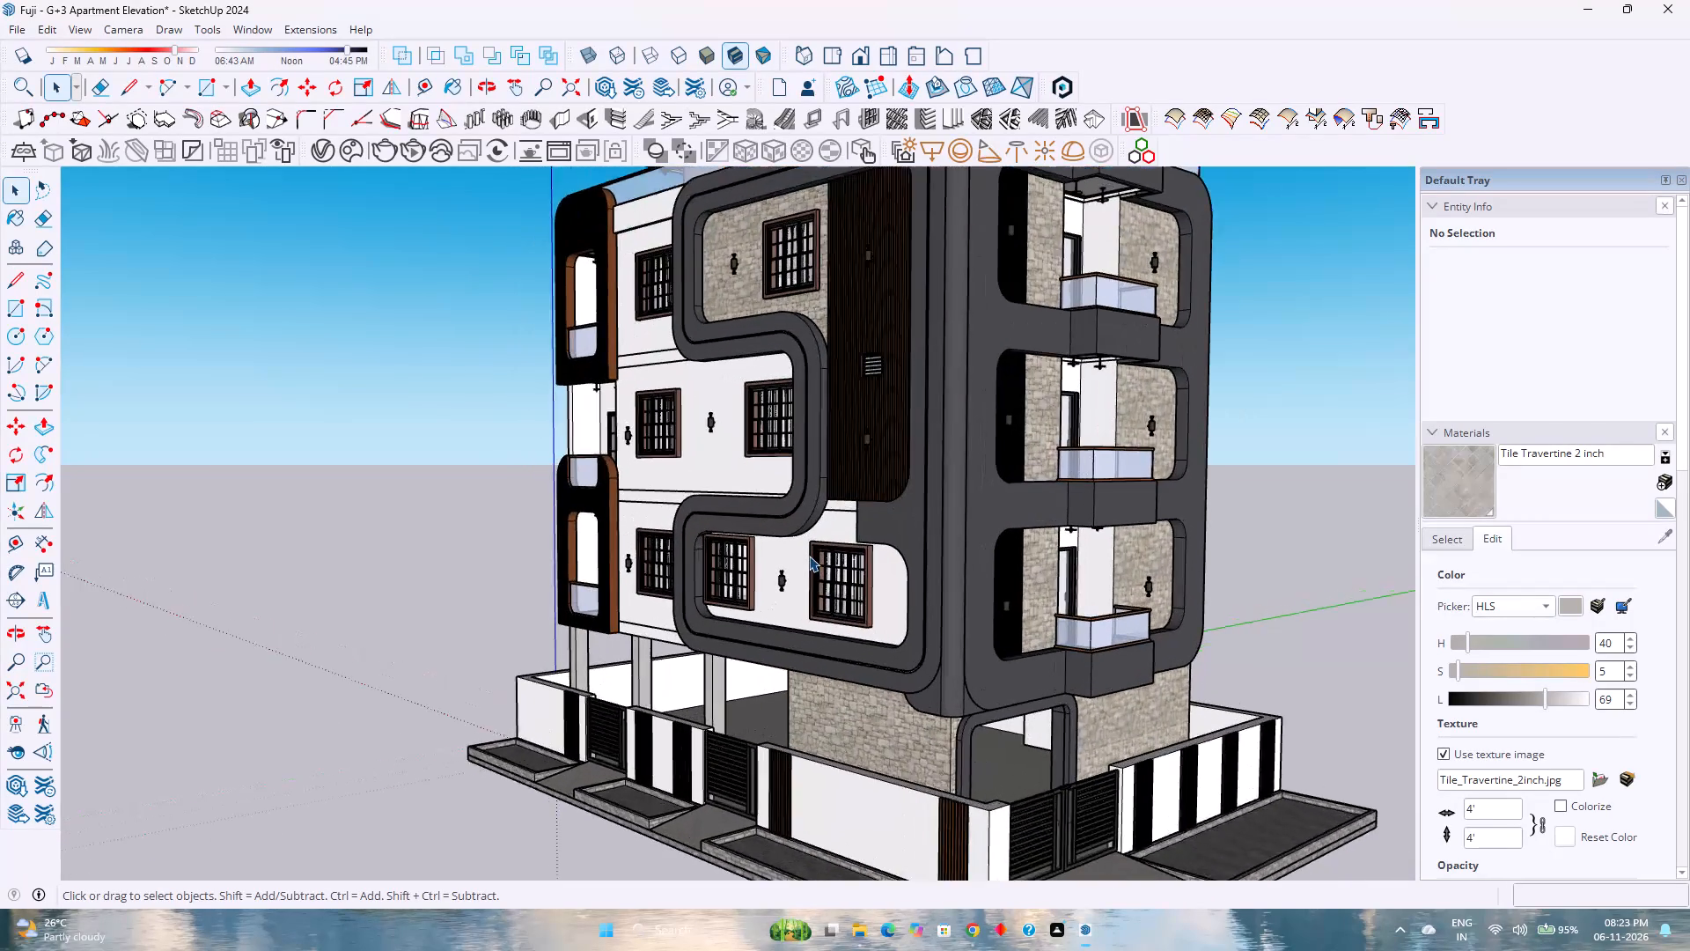
pyautogui.scroll(2, 809, 556)
pyautogui.scroll(-2, 809, 555)
pyautogui.scroll(2, 809, 555)
pyautogui.scroll(-3, 809, 555)
pyautogui.scroll(2, 809, 555)
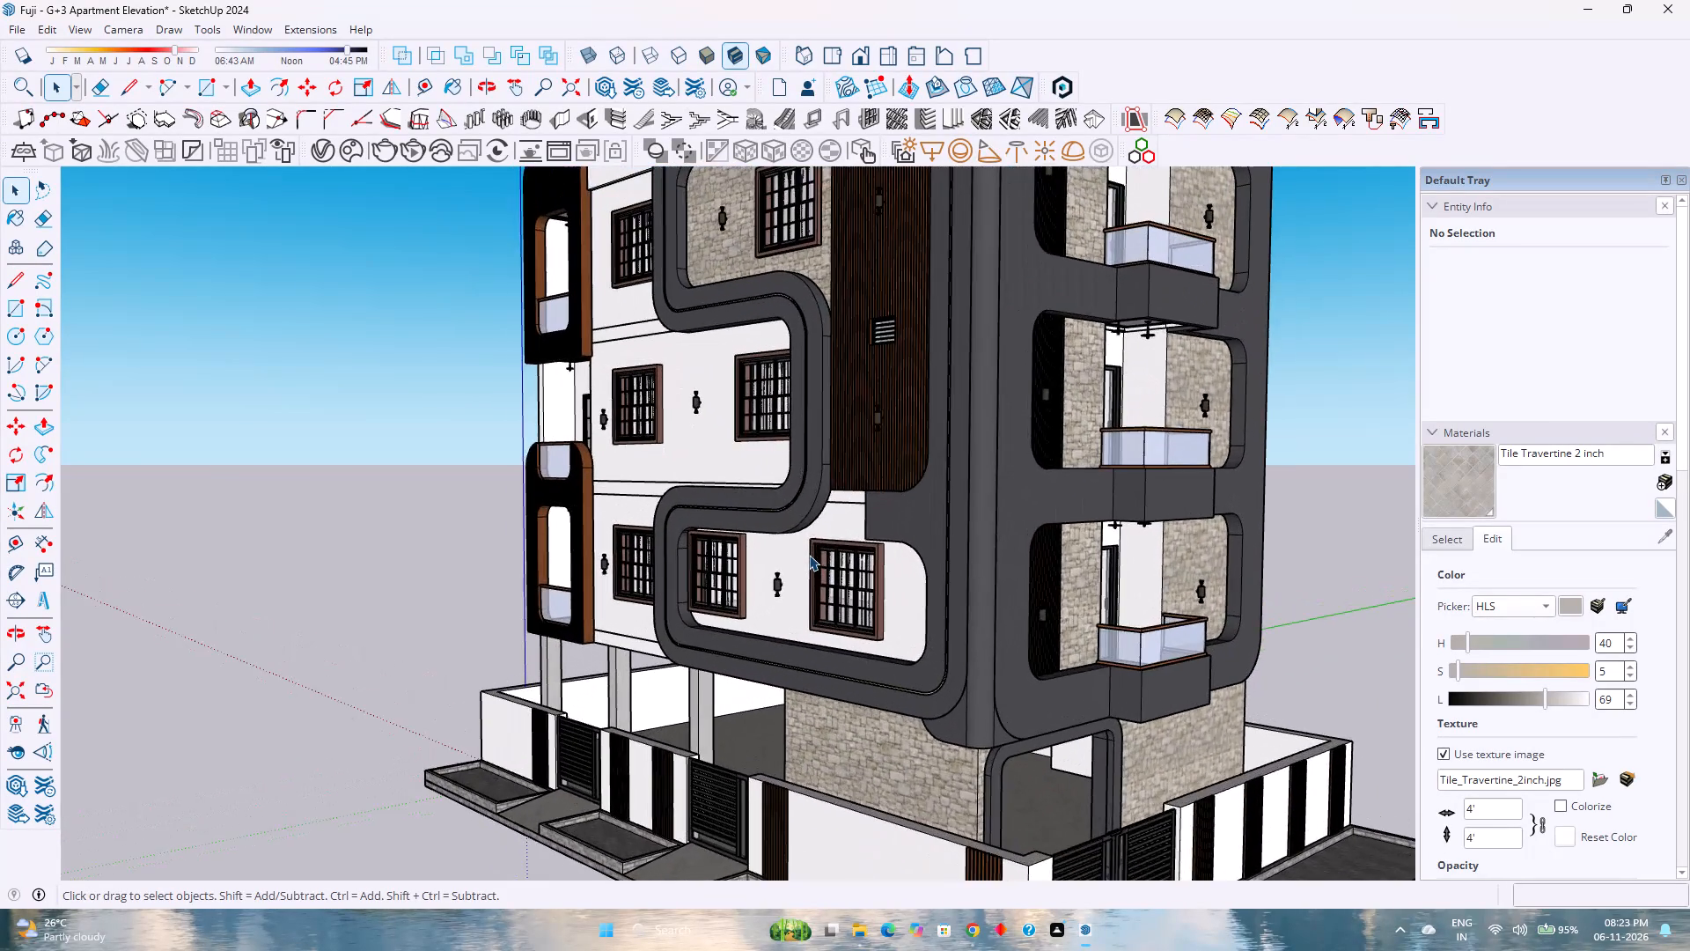
pyautogui.scroll(-2, 809, 553)
pyautogui.scroll(2, 809, 553)
pyautogui.scroll(-3, 809, 553)
pyautogui.scroll(3, 809, 553)
pyautogui.scroll(-2, 809, 552)
pyautogui.scroll(2, 809, 552)
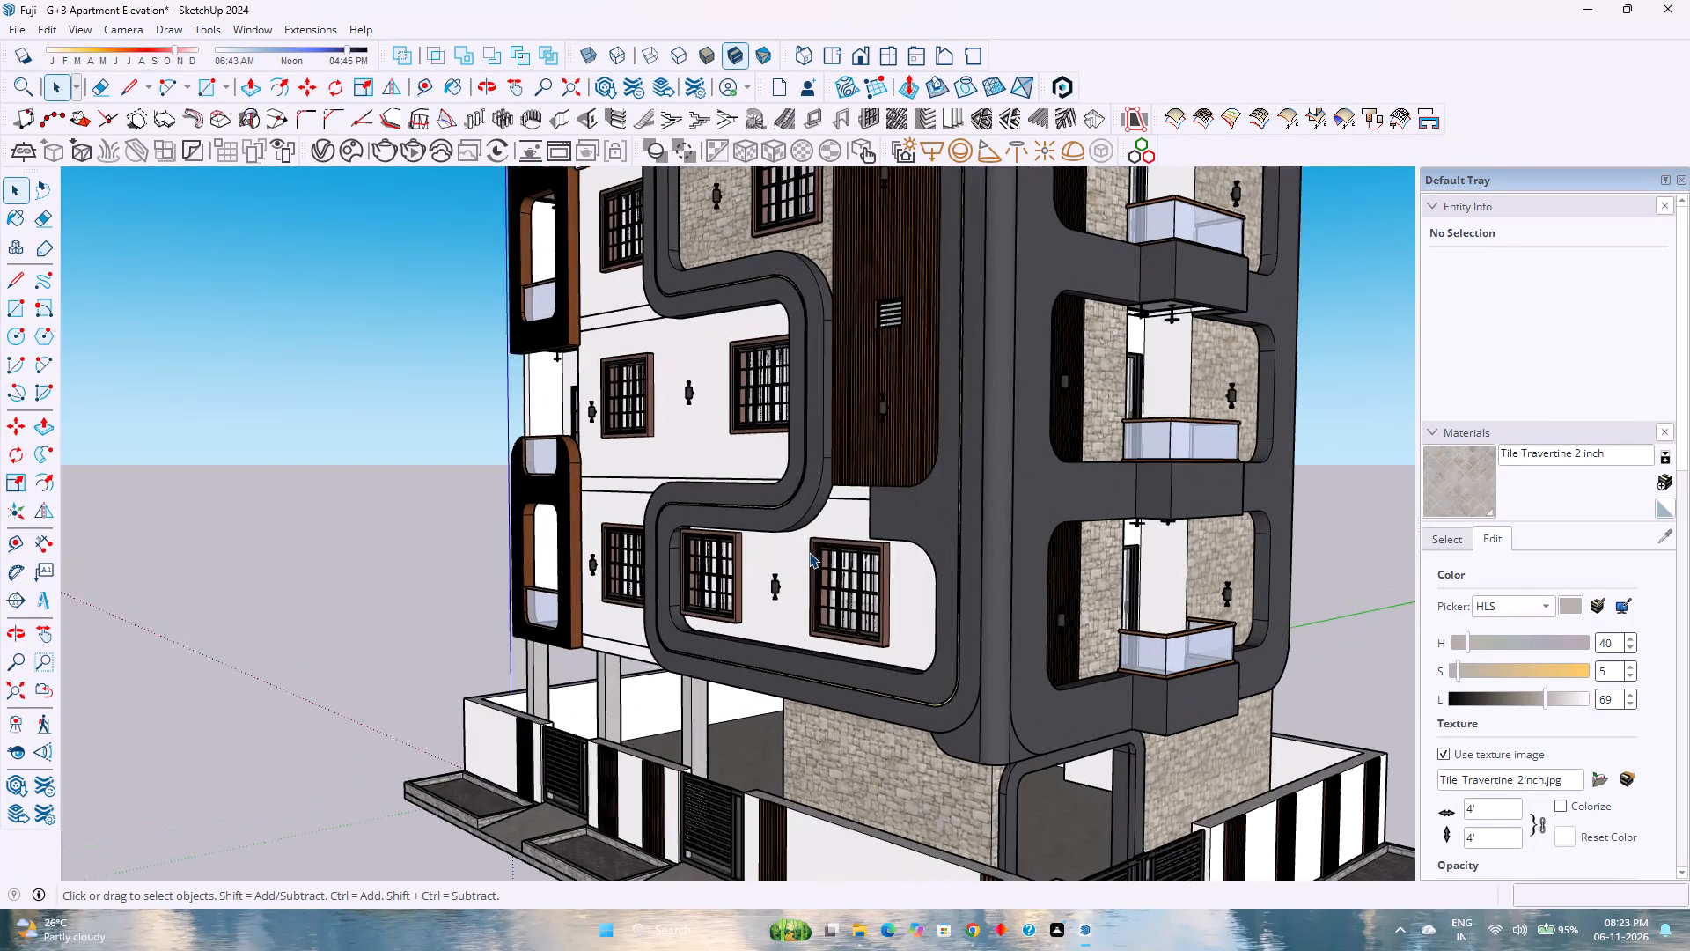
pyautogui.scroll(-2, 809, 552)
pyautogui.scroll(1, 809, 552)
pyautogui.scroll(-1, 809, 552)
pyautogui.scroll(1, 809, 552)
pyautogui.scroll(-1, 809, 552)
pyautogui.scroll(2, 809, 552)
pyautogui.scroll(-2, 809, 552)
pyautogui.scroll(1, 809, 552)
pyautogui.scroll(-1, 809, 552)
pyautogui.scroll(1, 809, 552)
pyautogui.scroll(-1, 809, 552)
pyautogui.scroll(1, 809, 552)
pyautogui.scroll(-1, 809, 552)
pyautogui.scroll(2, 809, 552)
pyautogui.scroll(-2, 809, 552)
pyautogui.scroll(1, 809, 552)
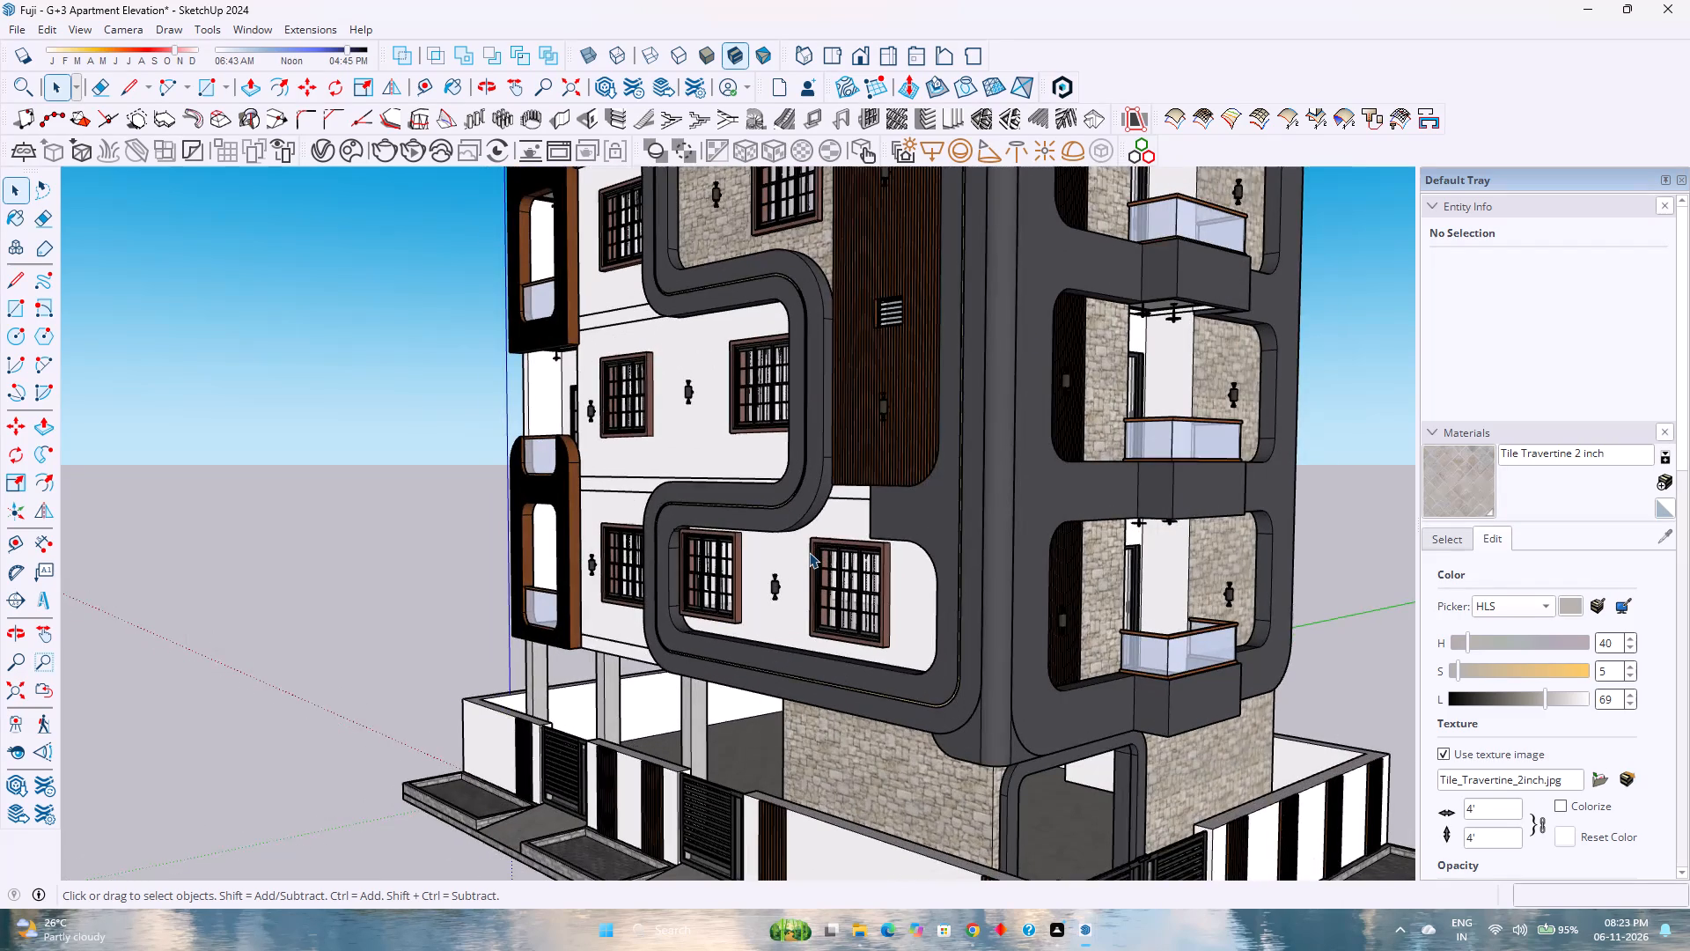
# Examine the lower-floor windows, stone-clad base and corner balconies up close, and return to the whole building with its boundary wall.
pyautogui.scroll(-1, 809, 552)
pyautogui.scroll(2, 809, 552)
pyautogui.scroll(-2, 809, 552)
pyautogui.scroll(2, 809, 552)
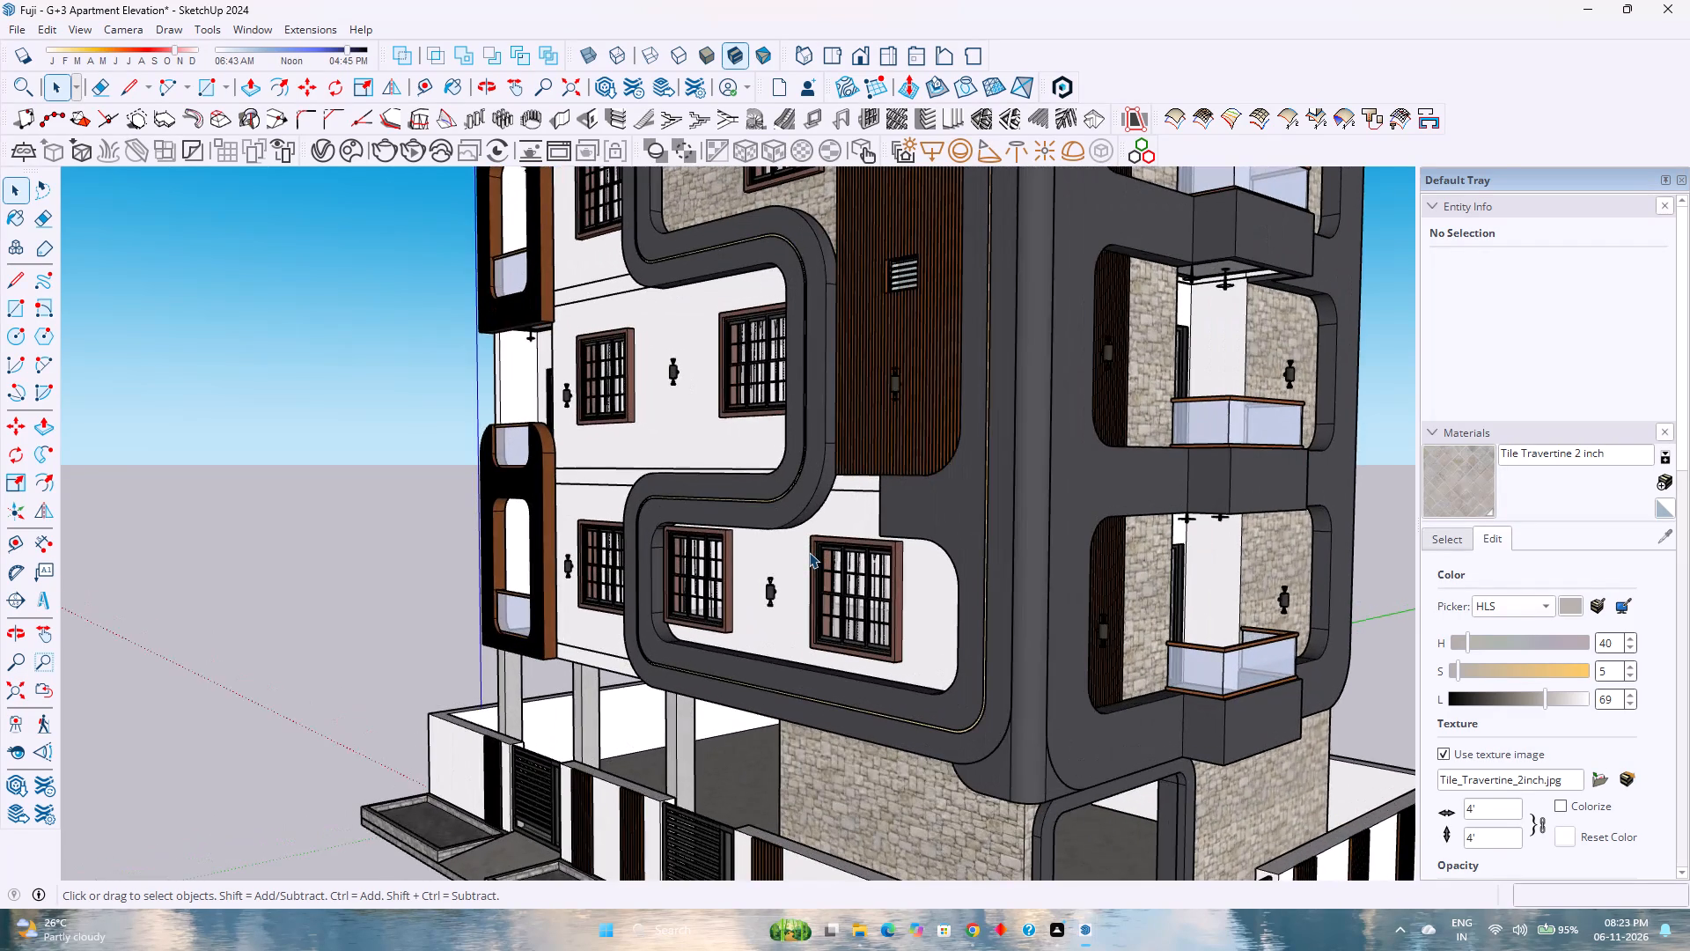
pyautogui.scroll(-2, 809, 552)
pyautogui.scroll(2, 809, 552)
pyautogui.scroll(-1, 809, 552)
pyautogui.scroll(1, 809, 552)
pyautogui.scroll(-2, 809, 552)
pyautogui.scroll(2, 809, 552)
pyautogui.scroll(-2, 809, 552)
pyautogui.scroll(2, 809, 552)
pyautogui.scroll(-2, 809, 552)
pyautogui.scroll(2, 809, 552)
pyautogui.scroll(-1, 809, 552)
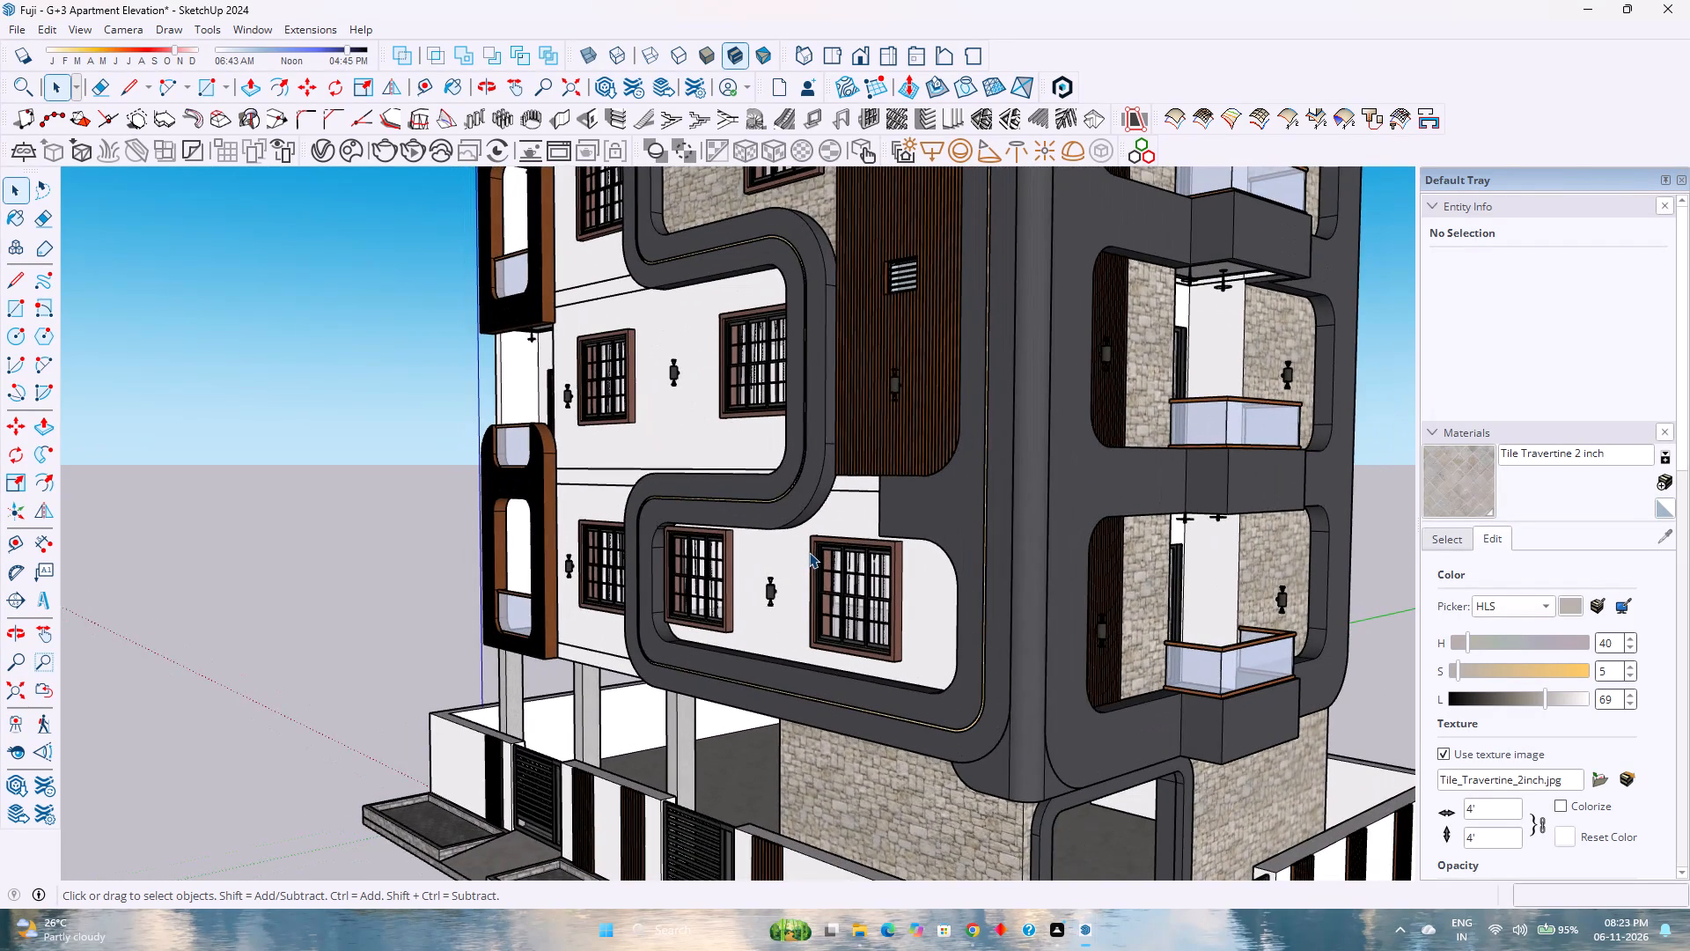
pyautogui.scroll(-3, 809, 552)
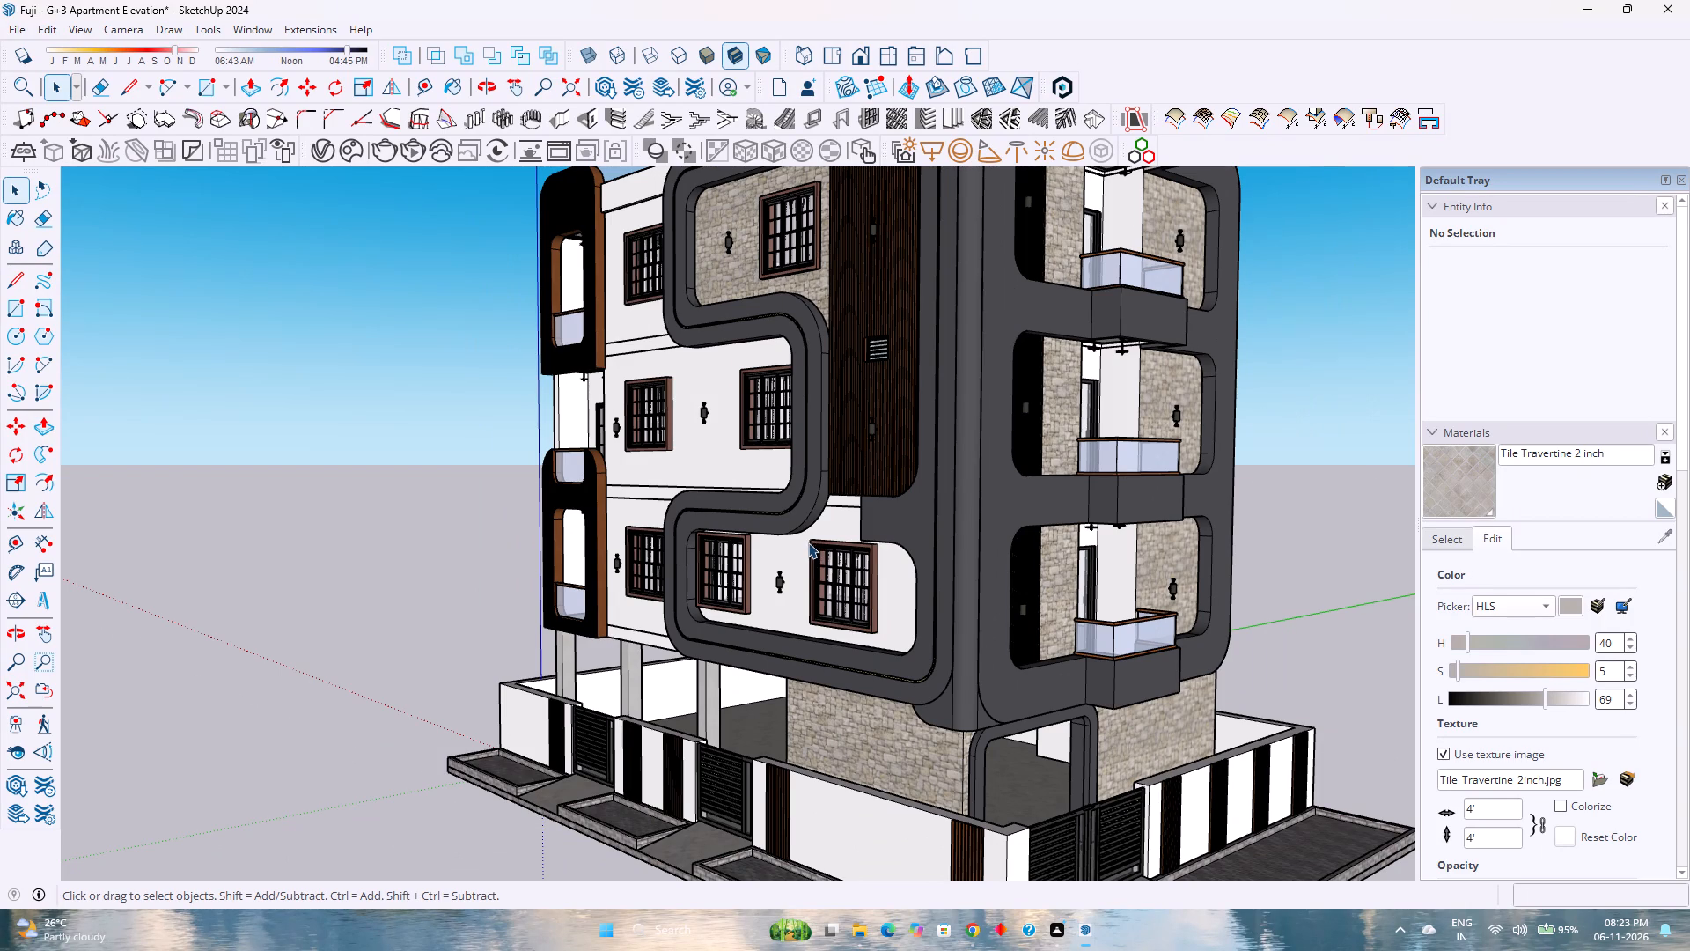
pyautogui.scroll(-2, 808, 542)
pyautogui.scroll(3, 808, 542)
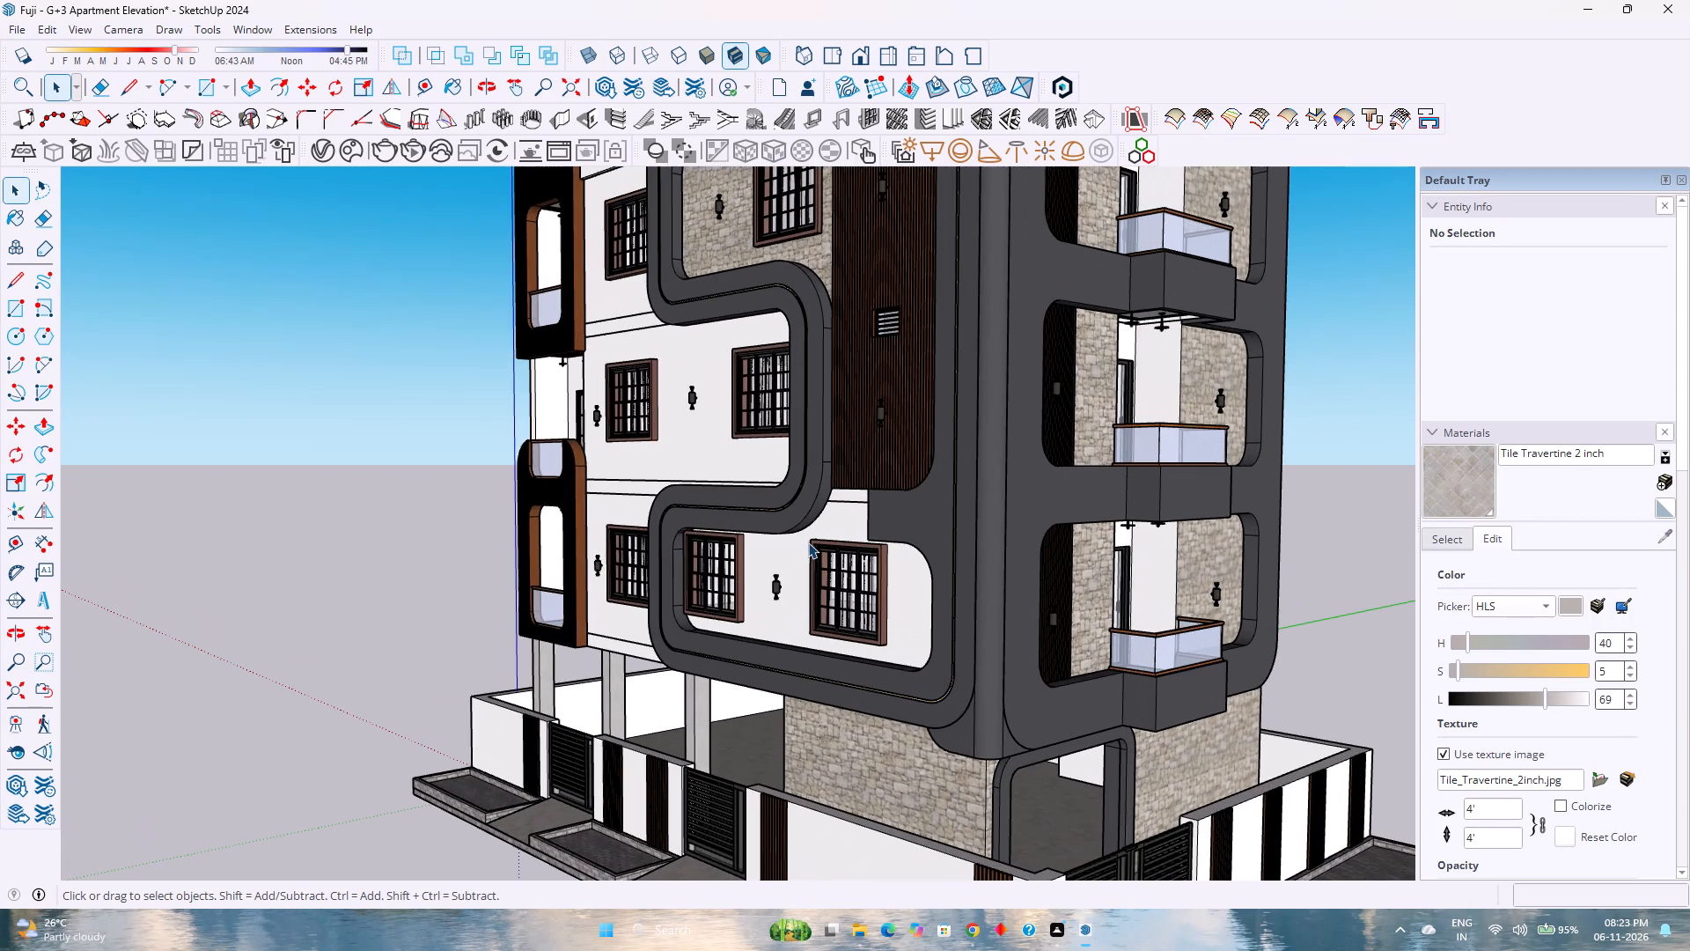
pyautogui.scroll(-3, 808, 542)
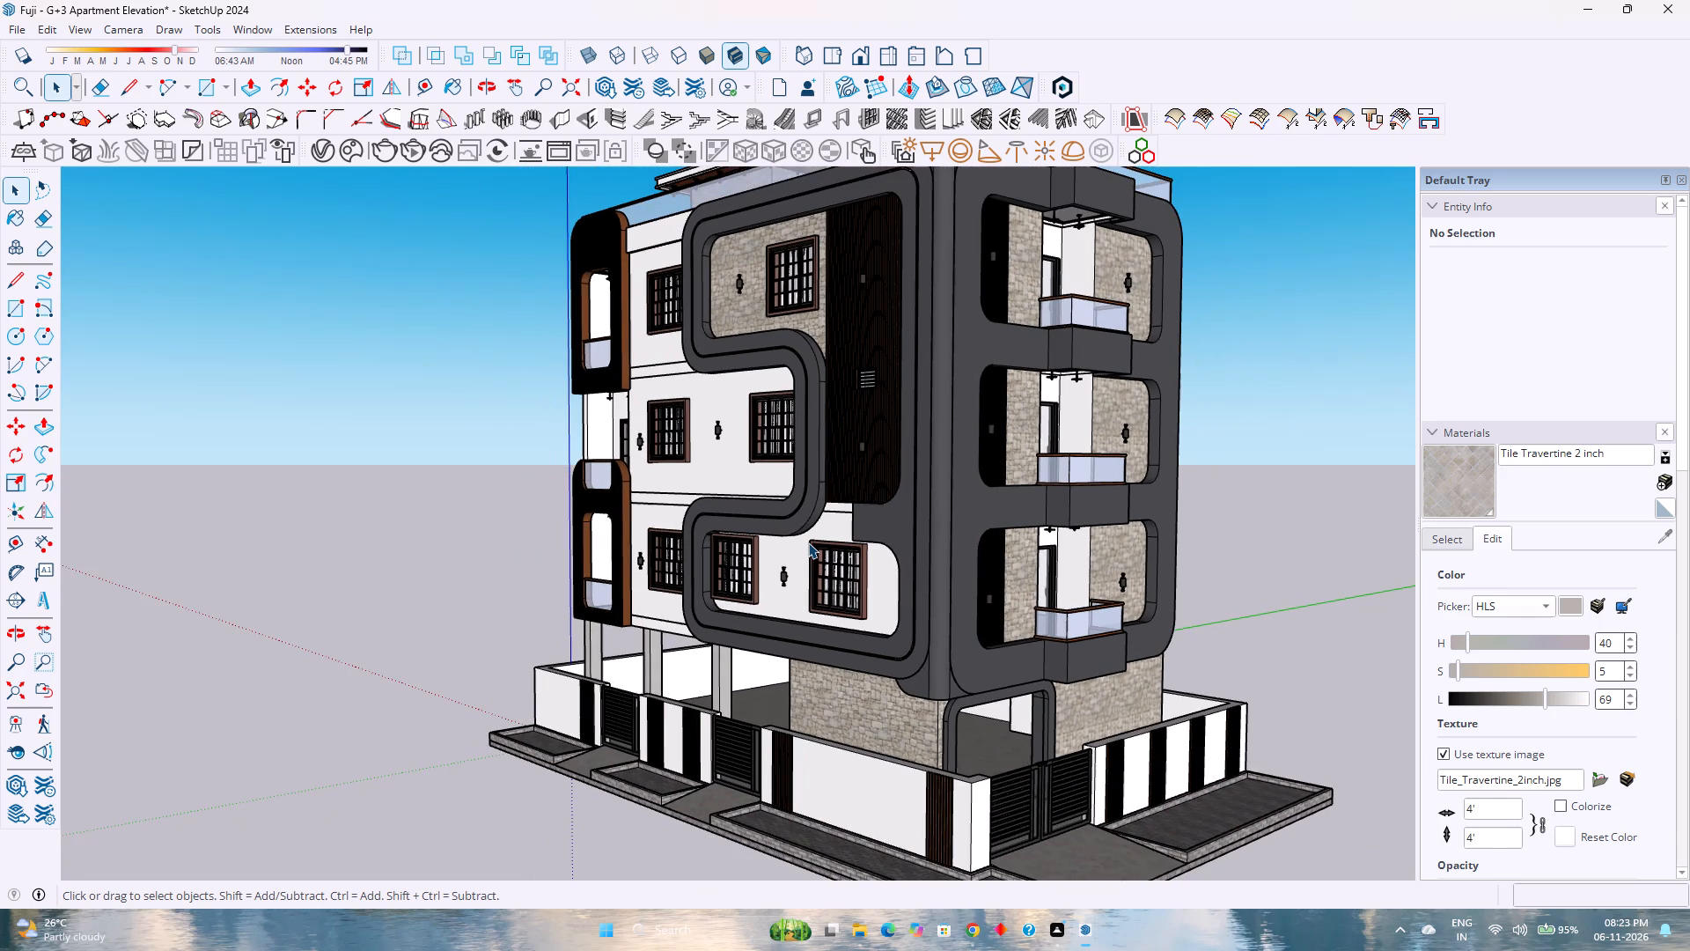
pyautogui.scroll(3, 808, 542)
pyautogui.scroll(-6, 808, 542)
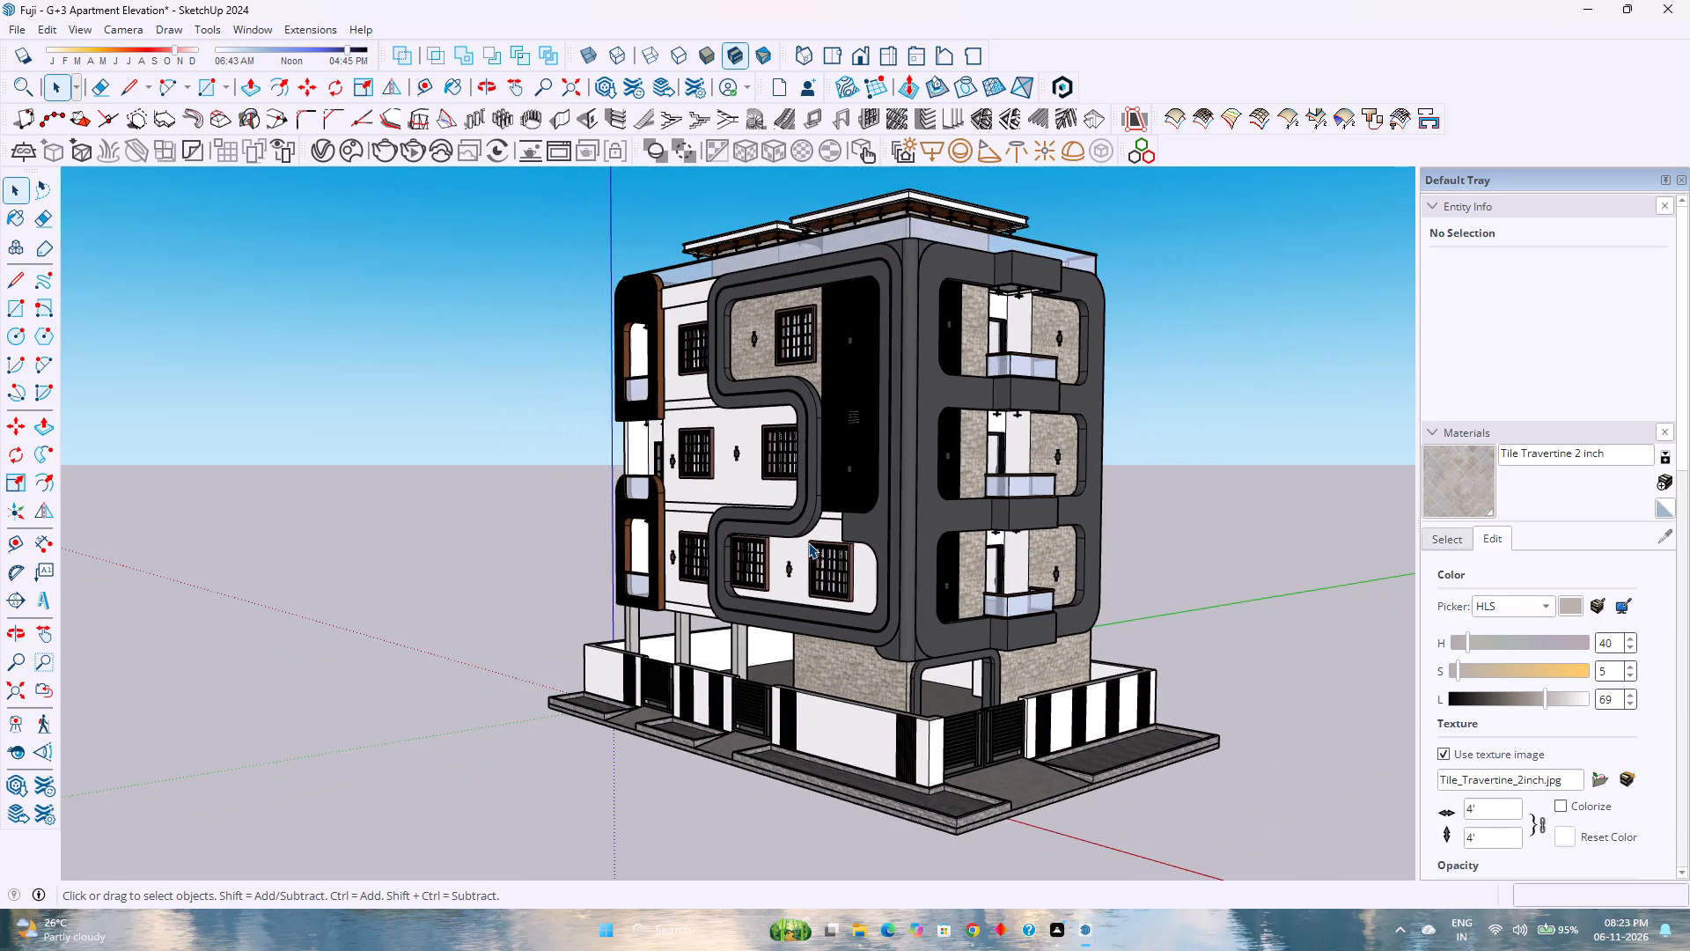
pyautogui.scroll(2, 808, 542)
pyautogui.scroll(-2, 808, 542)
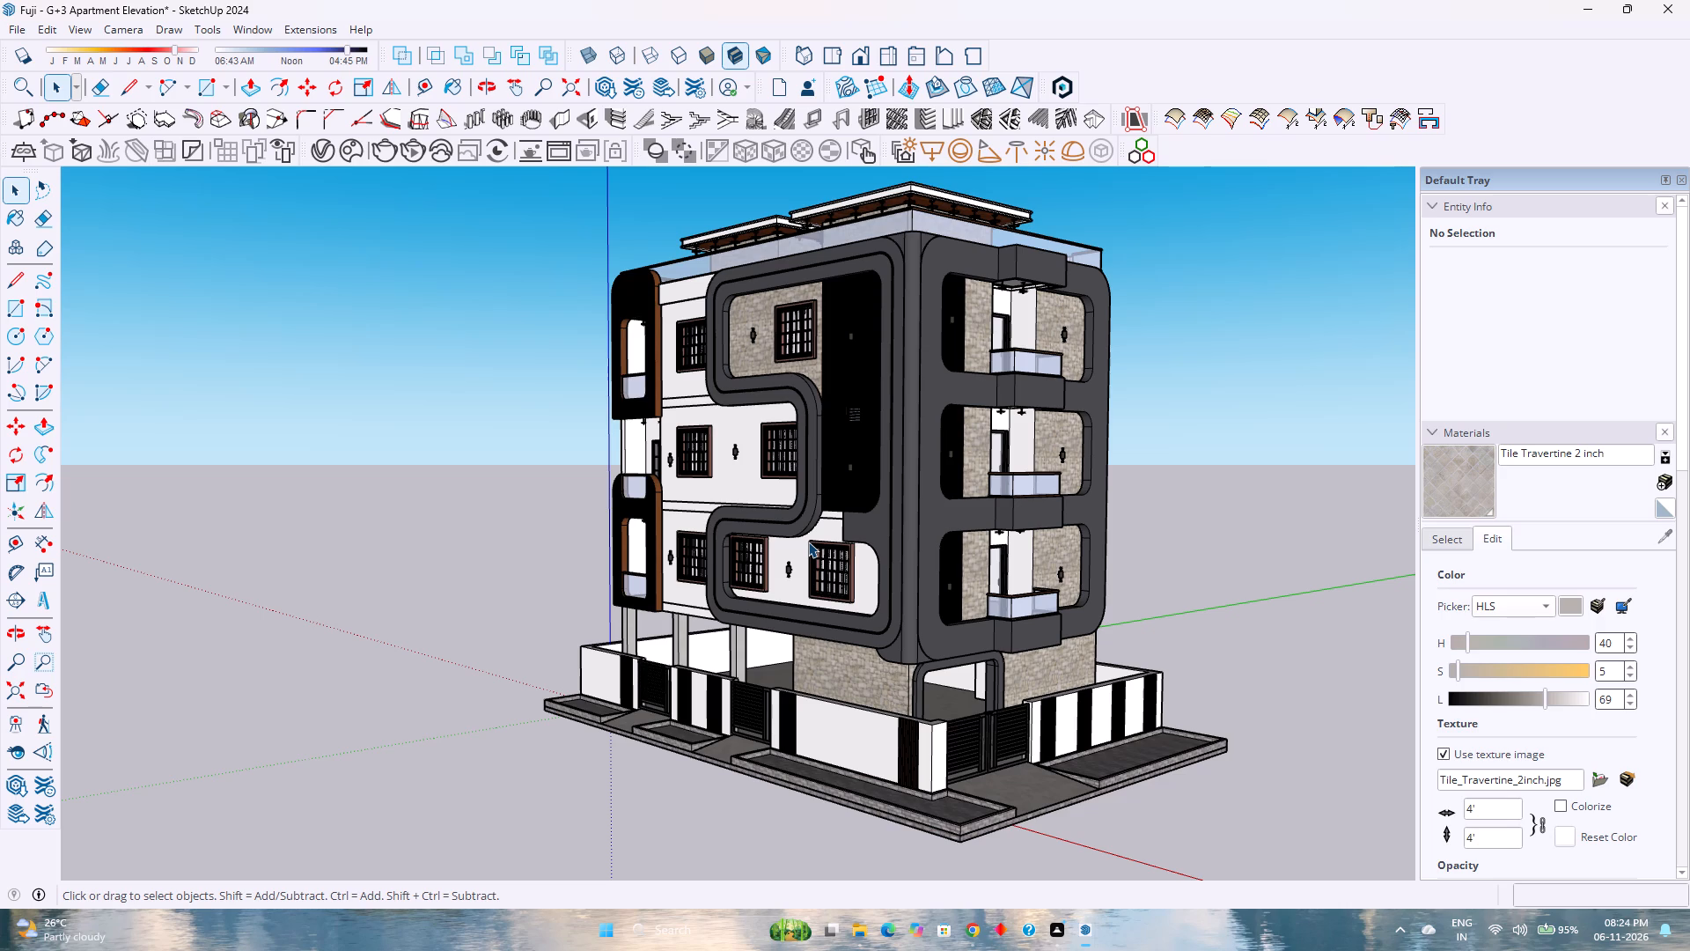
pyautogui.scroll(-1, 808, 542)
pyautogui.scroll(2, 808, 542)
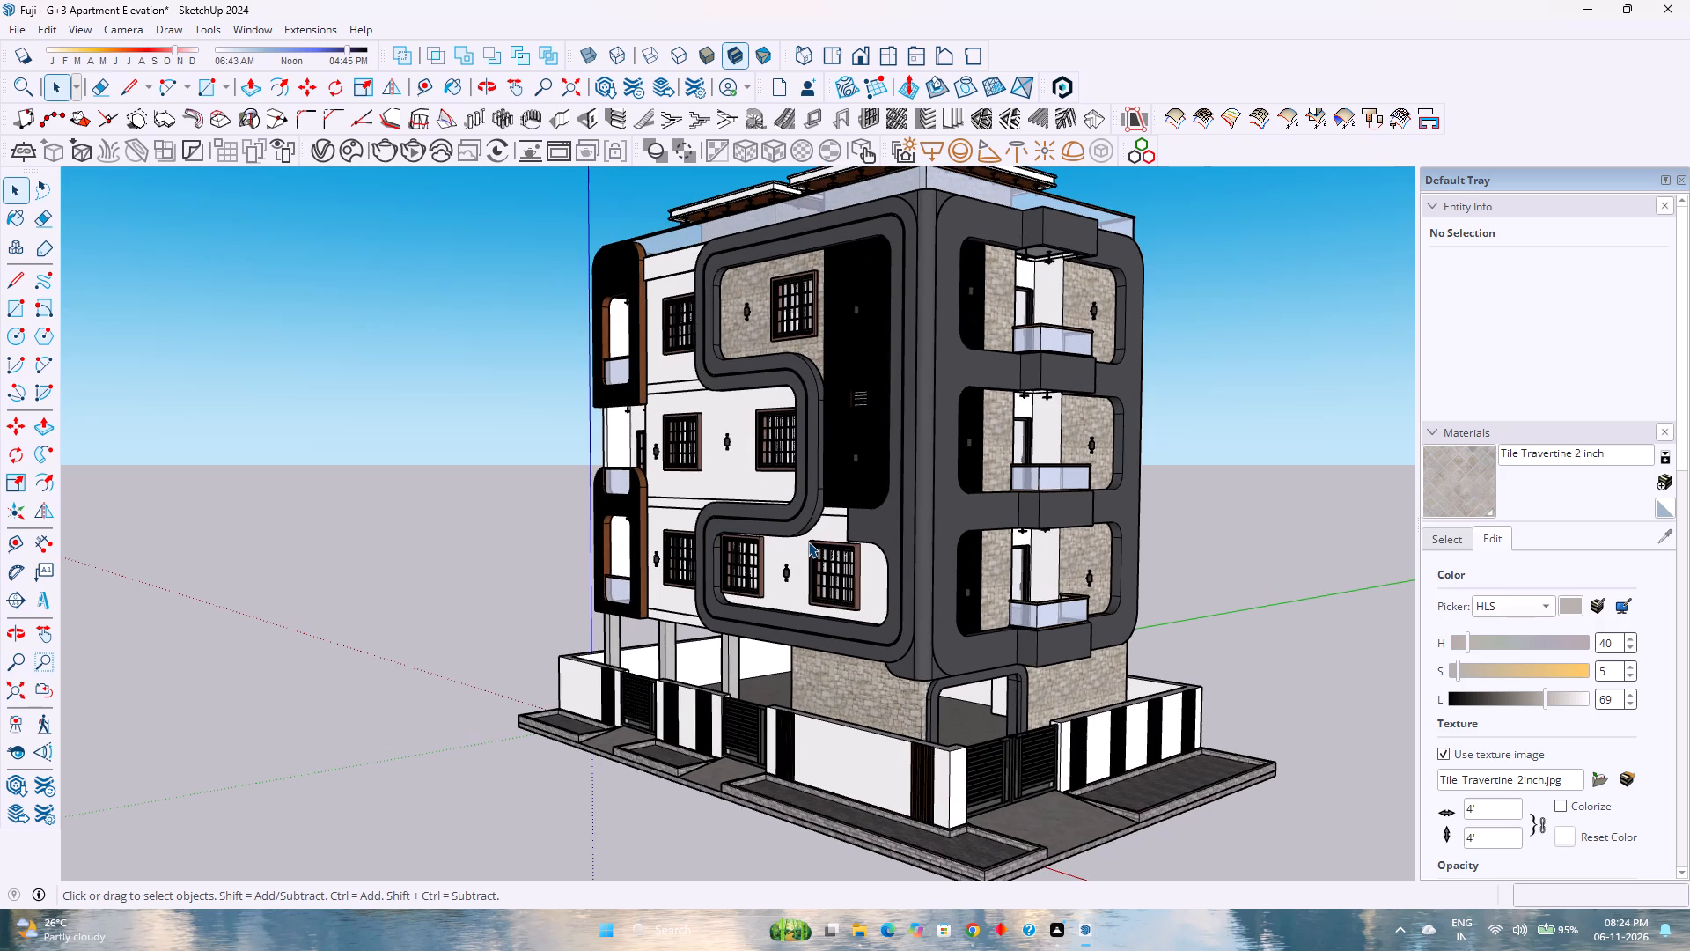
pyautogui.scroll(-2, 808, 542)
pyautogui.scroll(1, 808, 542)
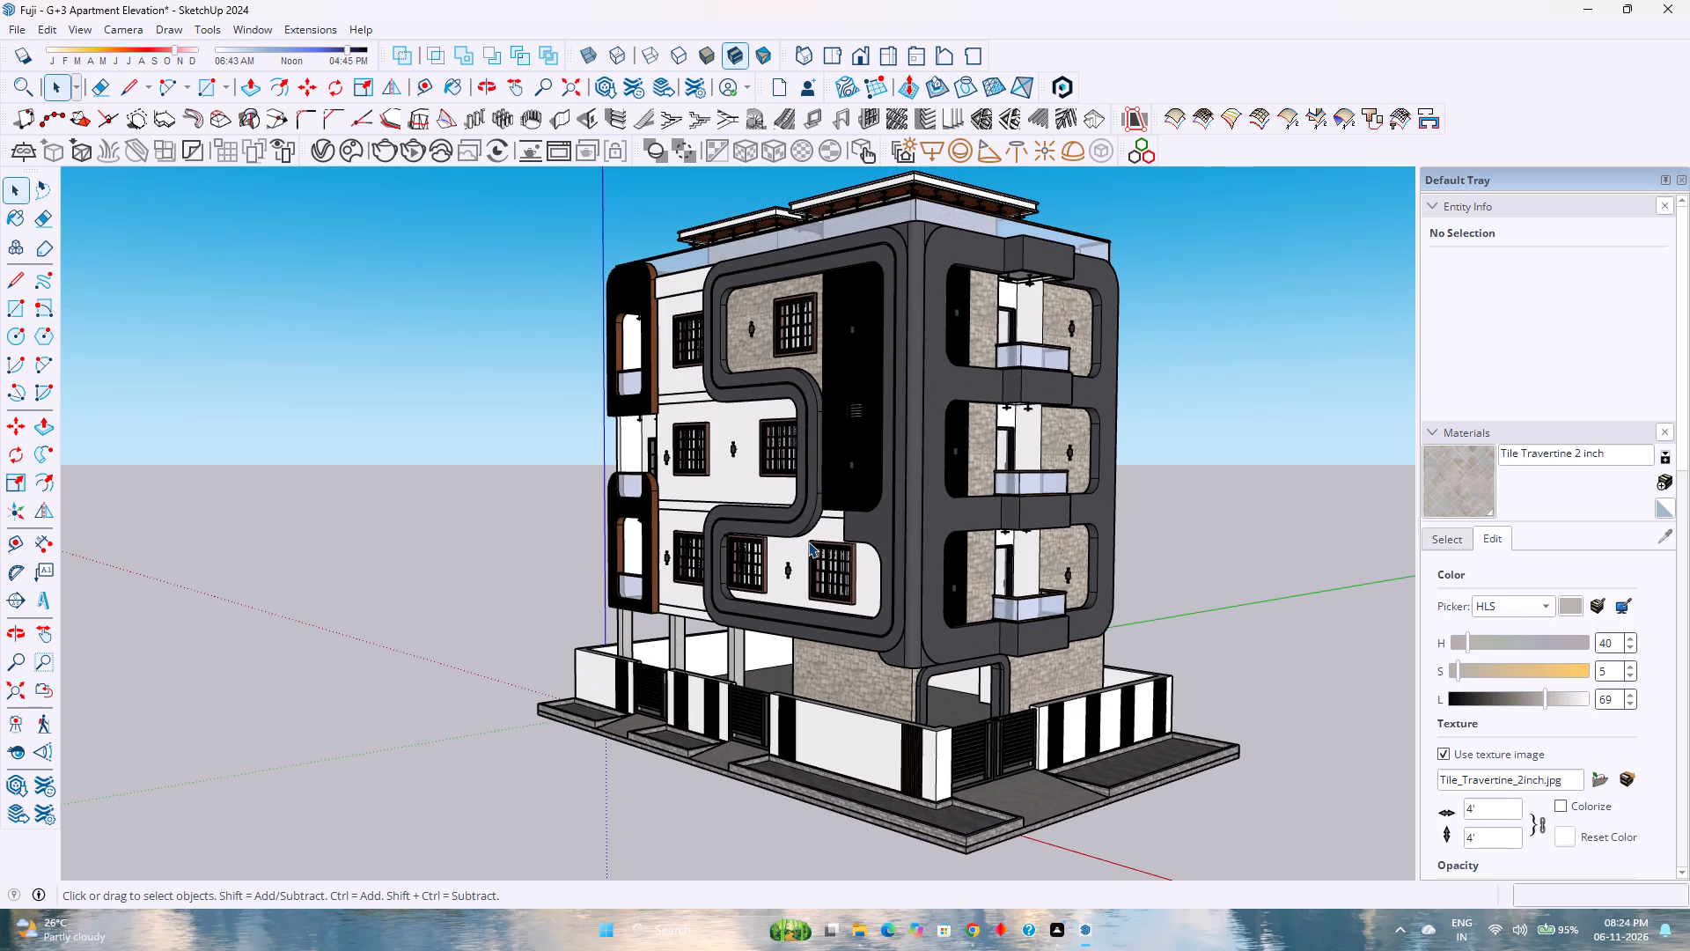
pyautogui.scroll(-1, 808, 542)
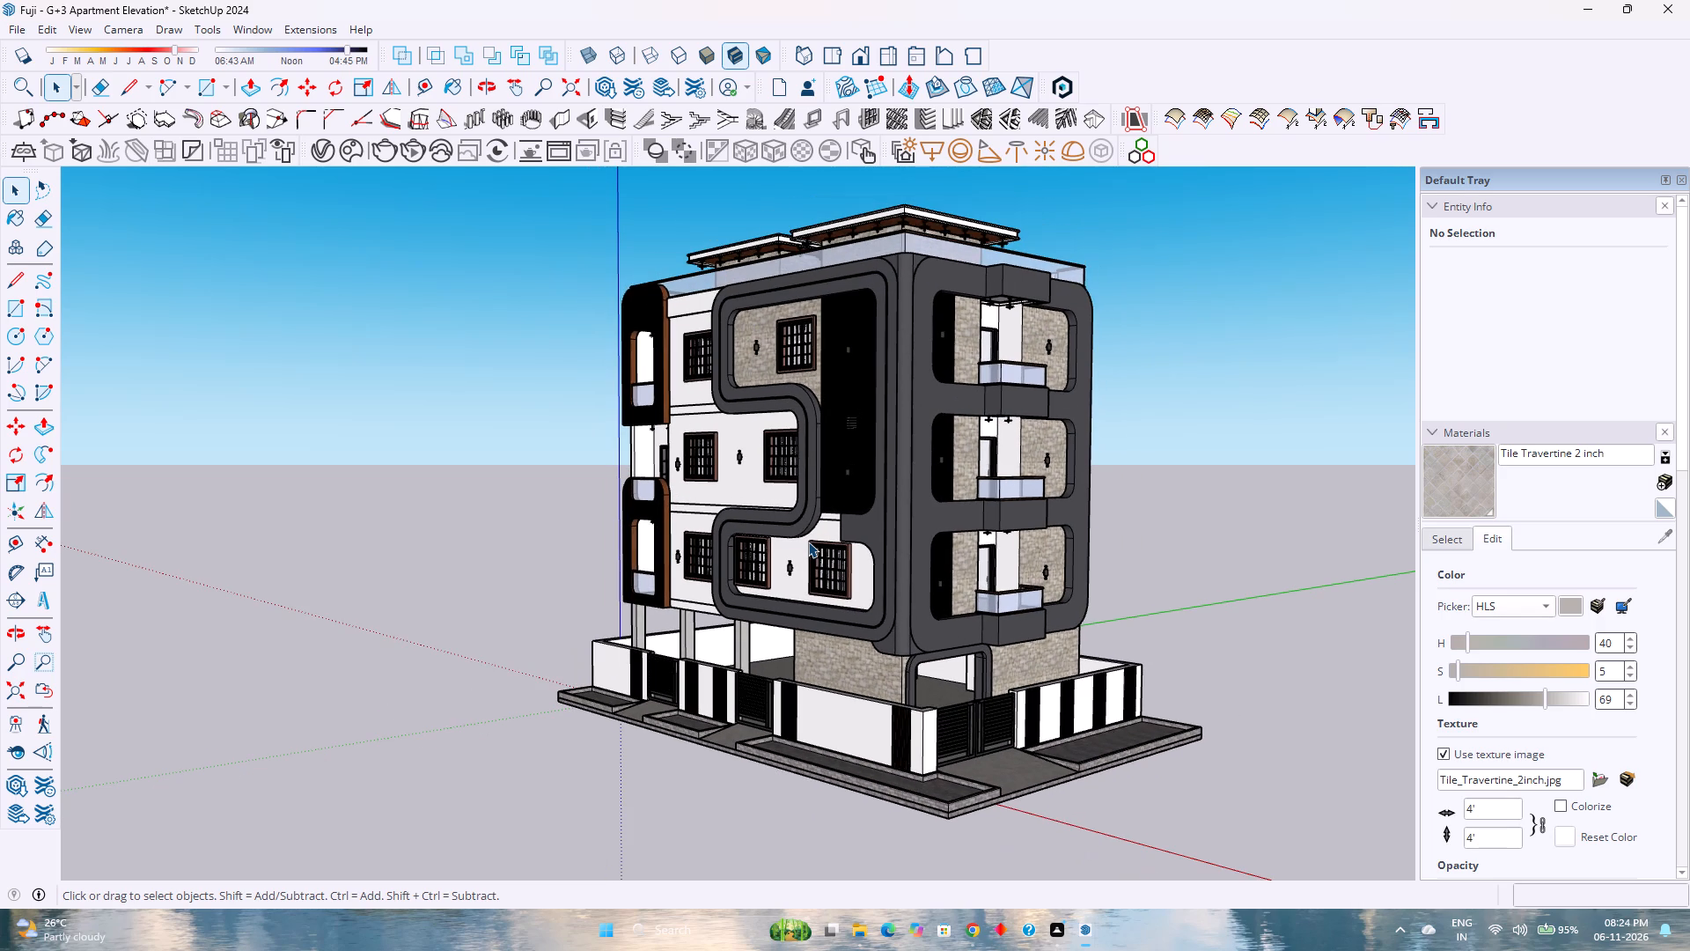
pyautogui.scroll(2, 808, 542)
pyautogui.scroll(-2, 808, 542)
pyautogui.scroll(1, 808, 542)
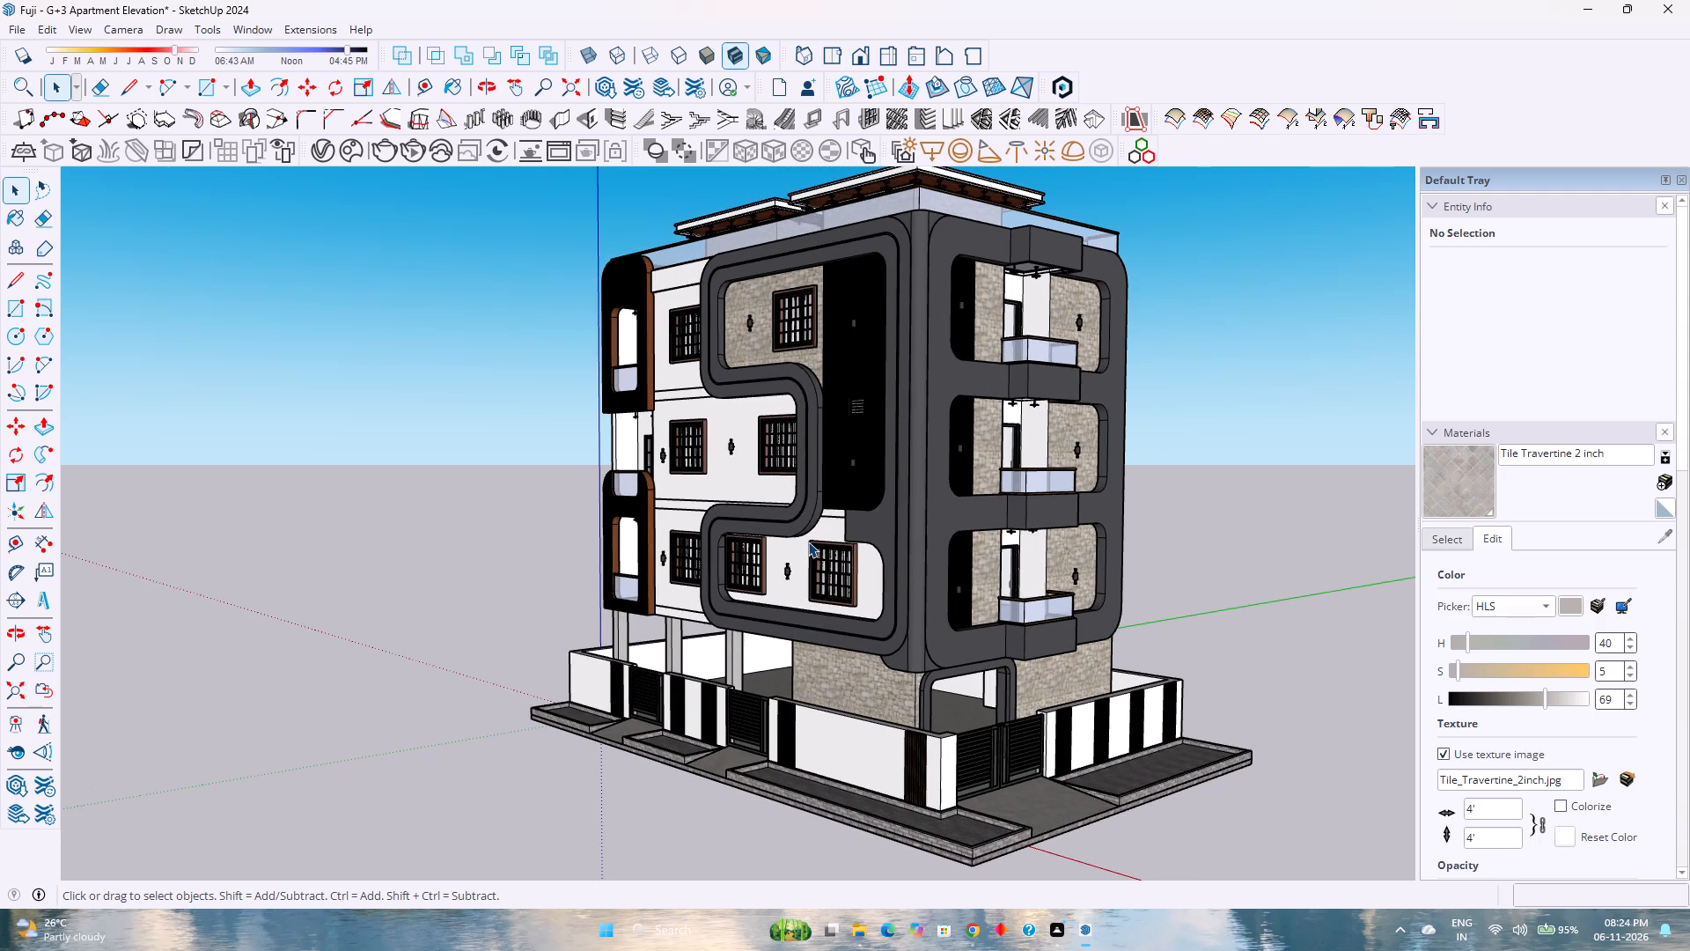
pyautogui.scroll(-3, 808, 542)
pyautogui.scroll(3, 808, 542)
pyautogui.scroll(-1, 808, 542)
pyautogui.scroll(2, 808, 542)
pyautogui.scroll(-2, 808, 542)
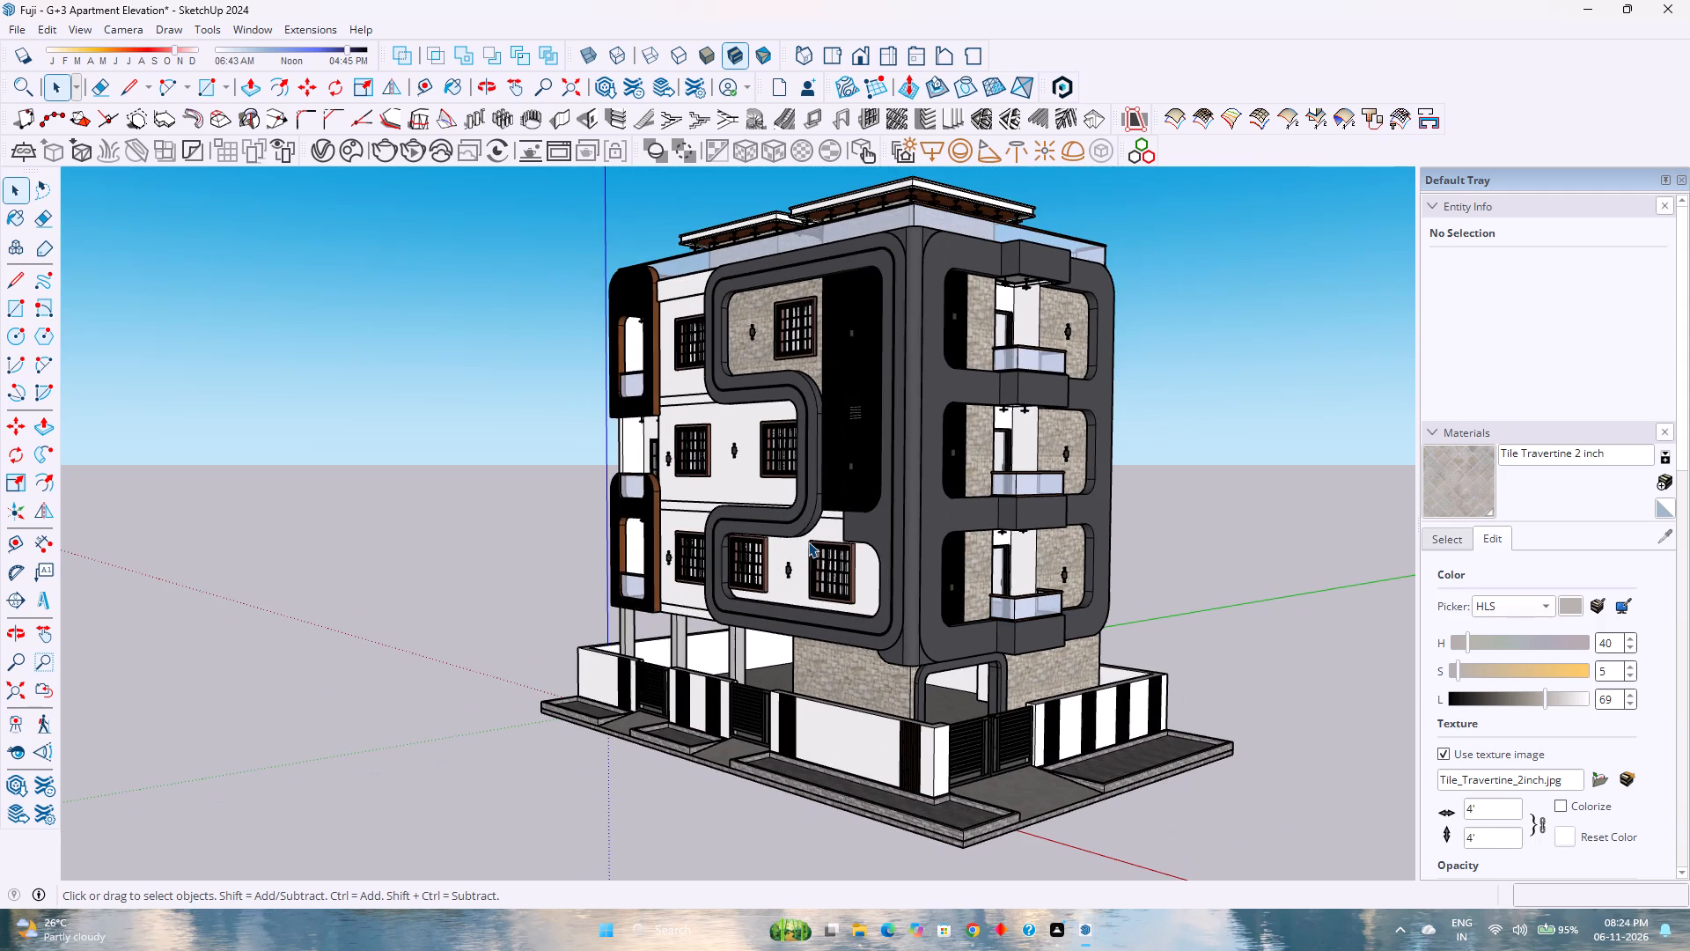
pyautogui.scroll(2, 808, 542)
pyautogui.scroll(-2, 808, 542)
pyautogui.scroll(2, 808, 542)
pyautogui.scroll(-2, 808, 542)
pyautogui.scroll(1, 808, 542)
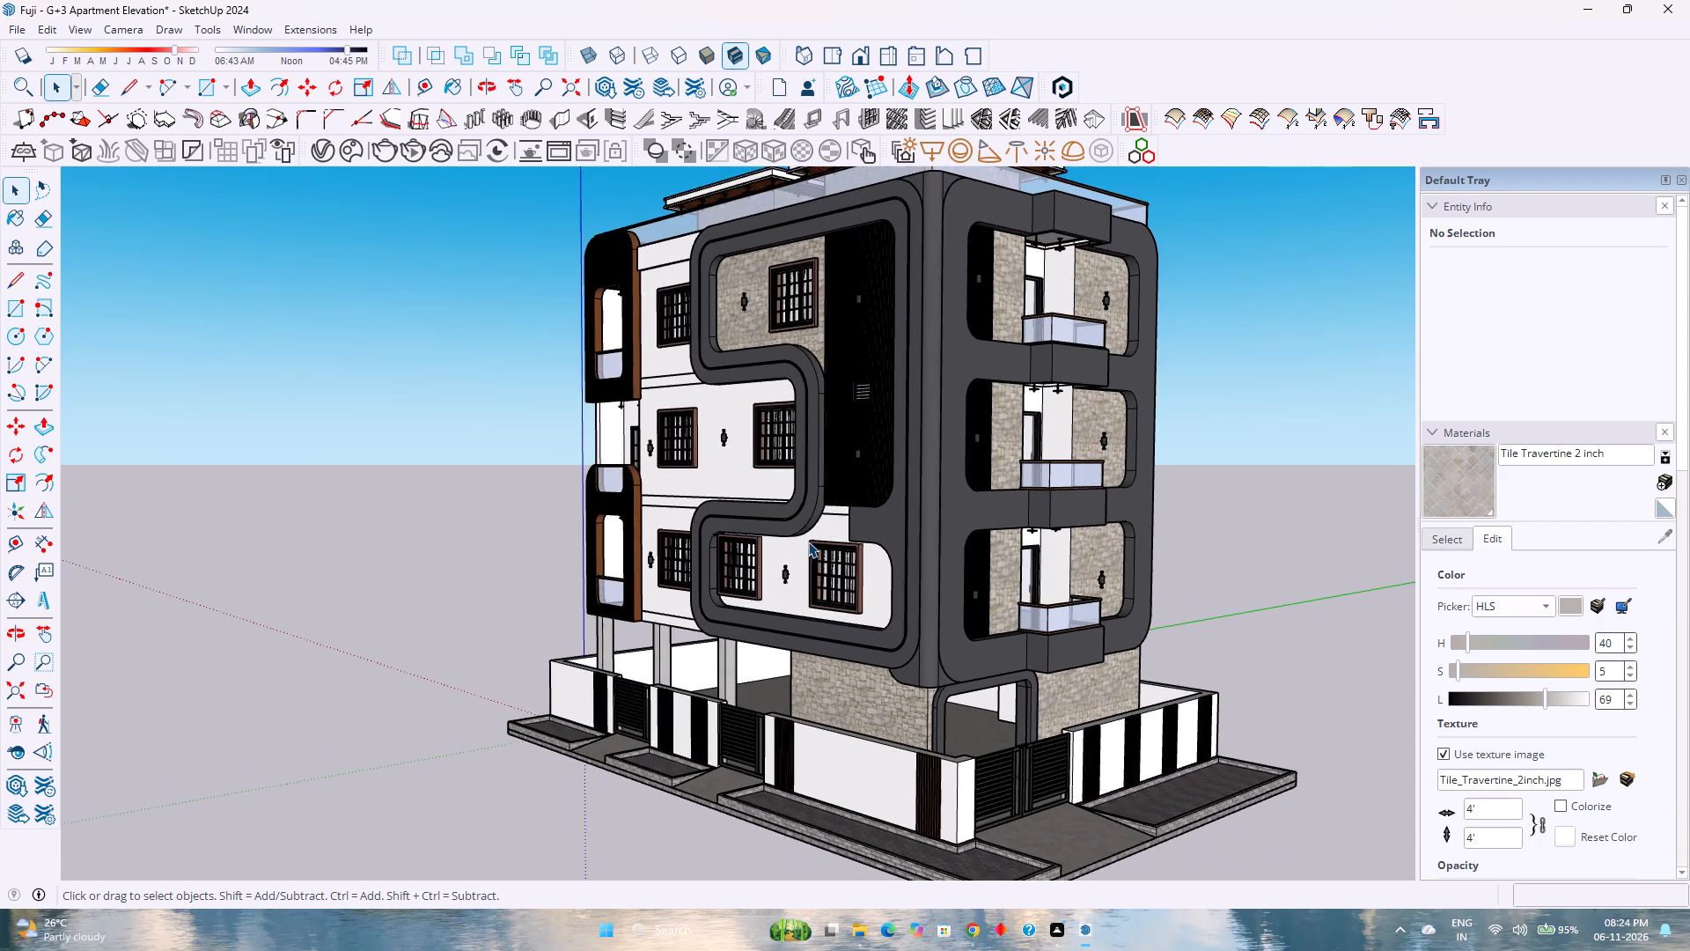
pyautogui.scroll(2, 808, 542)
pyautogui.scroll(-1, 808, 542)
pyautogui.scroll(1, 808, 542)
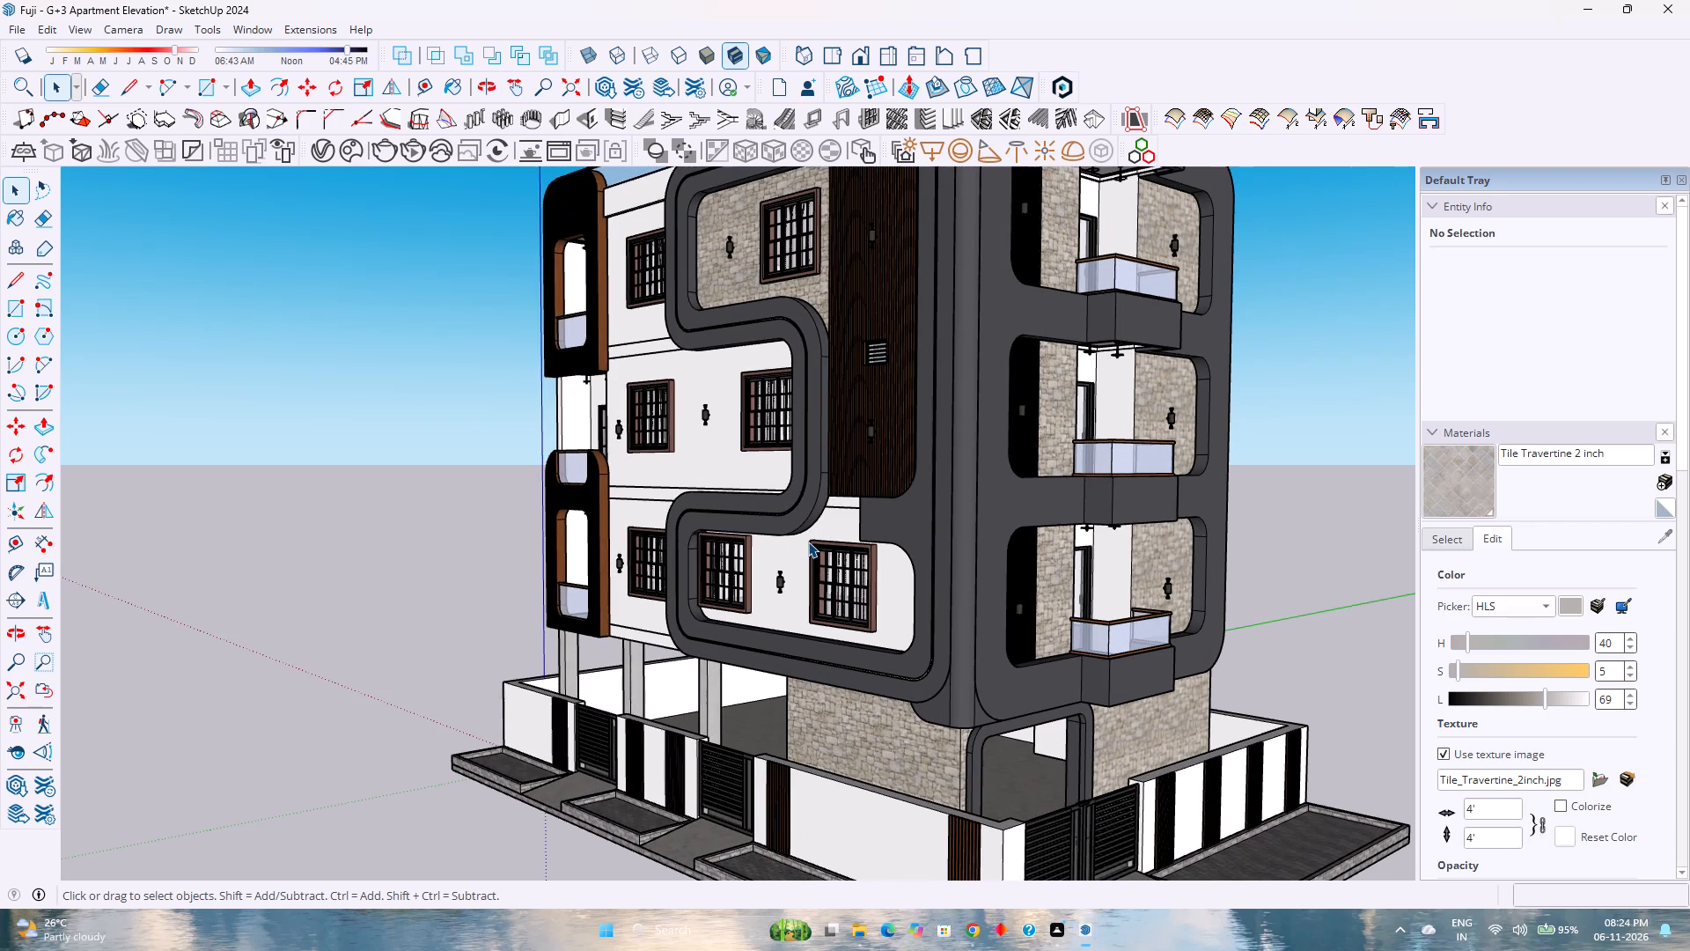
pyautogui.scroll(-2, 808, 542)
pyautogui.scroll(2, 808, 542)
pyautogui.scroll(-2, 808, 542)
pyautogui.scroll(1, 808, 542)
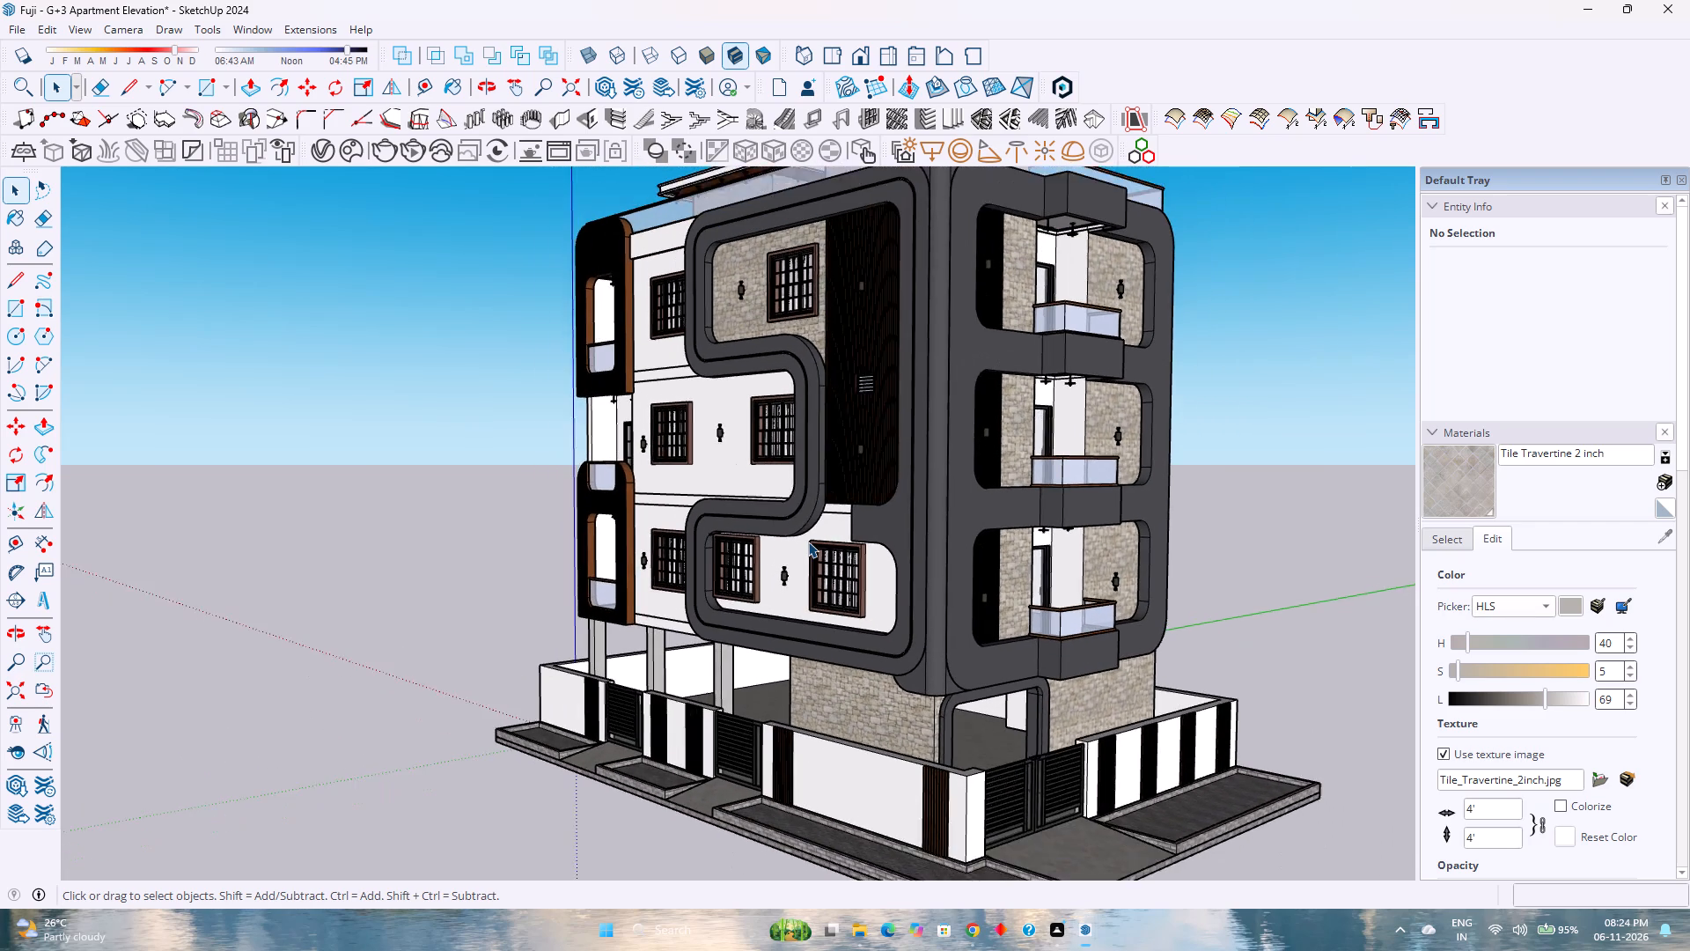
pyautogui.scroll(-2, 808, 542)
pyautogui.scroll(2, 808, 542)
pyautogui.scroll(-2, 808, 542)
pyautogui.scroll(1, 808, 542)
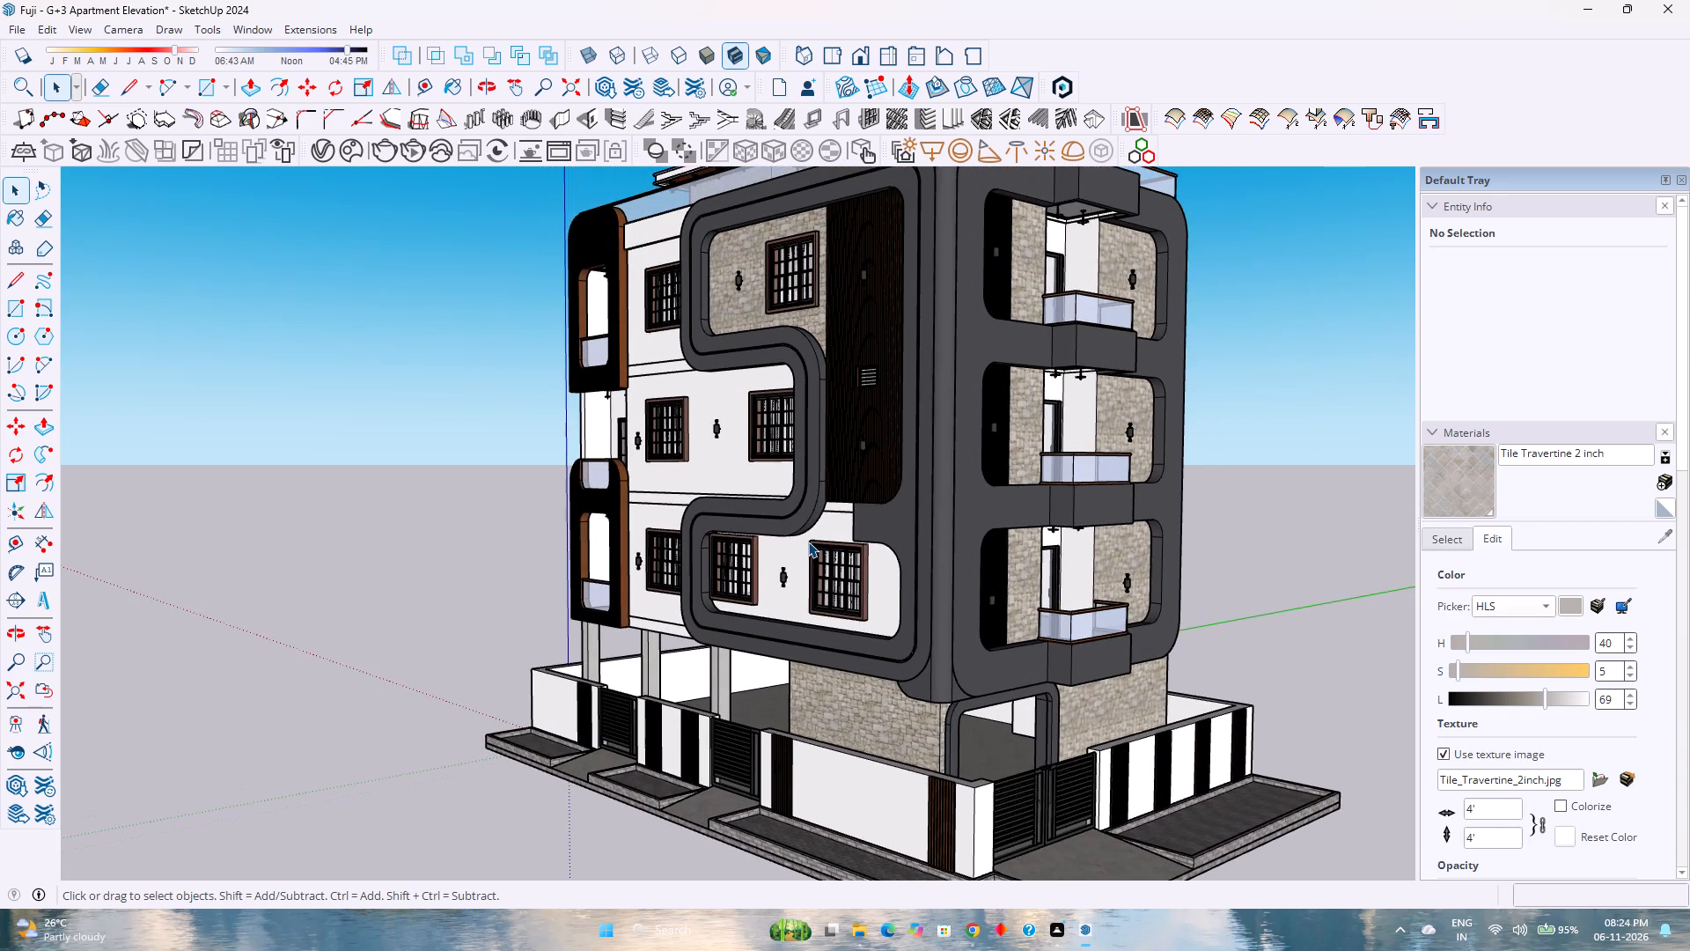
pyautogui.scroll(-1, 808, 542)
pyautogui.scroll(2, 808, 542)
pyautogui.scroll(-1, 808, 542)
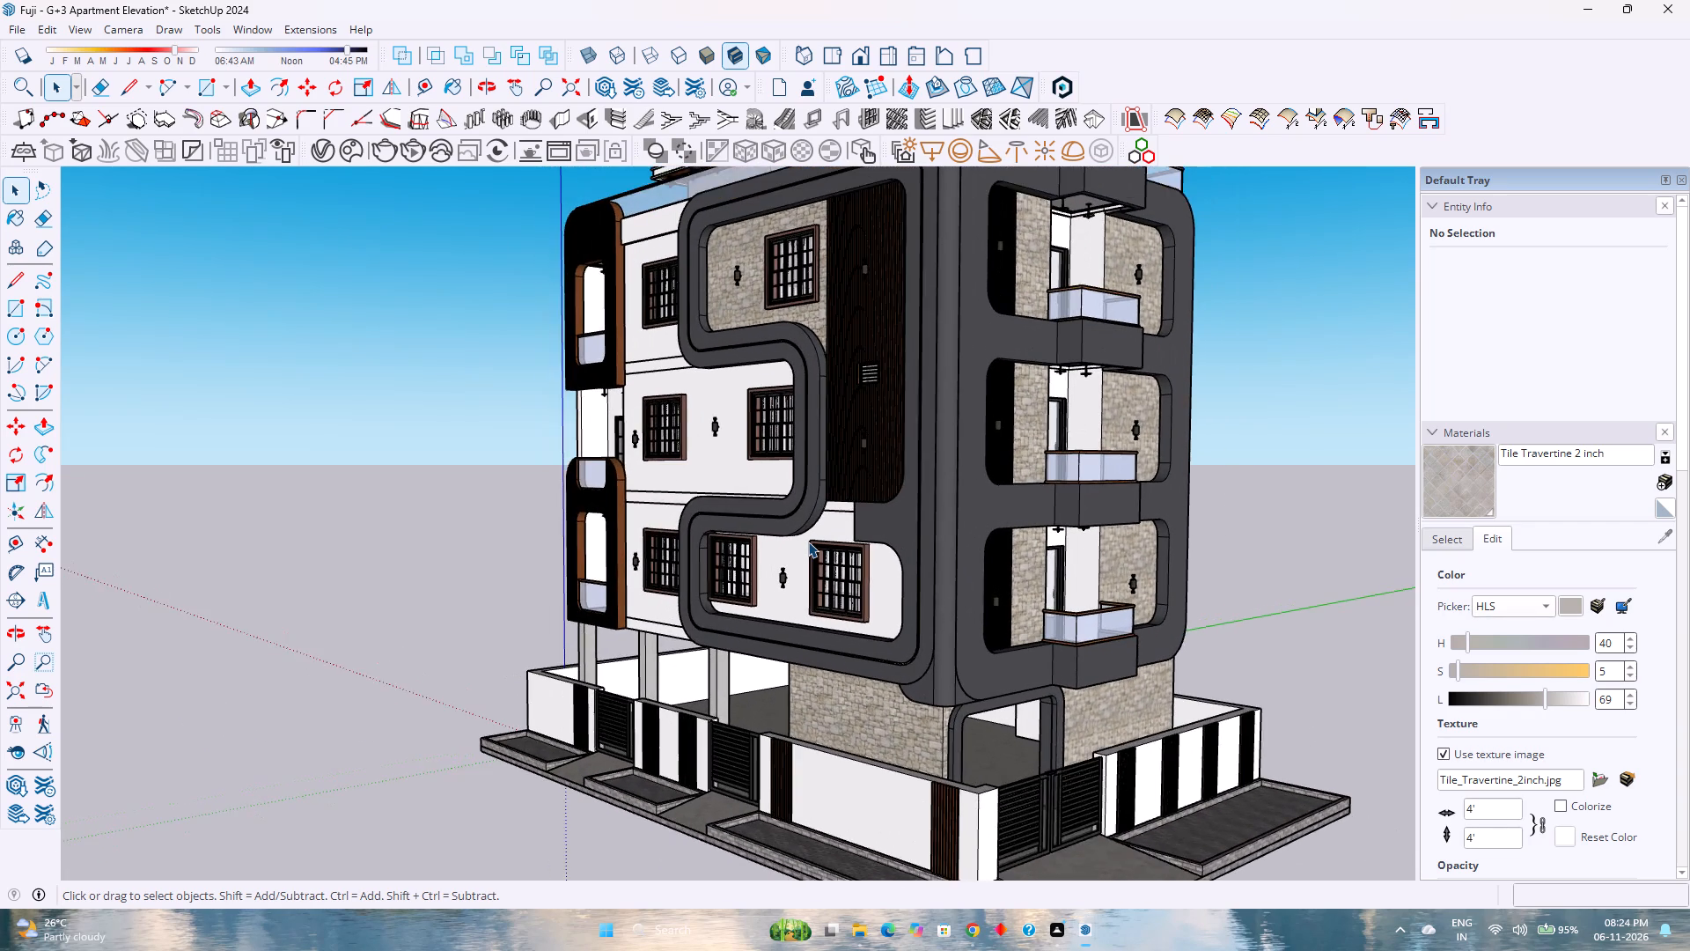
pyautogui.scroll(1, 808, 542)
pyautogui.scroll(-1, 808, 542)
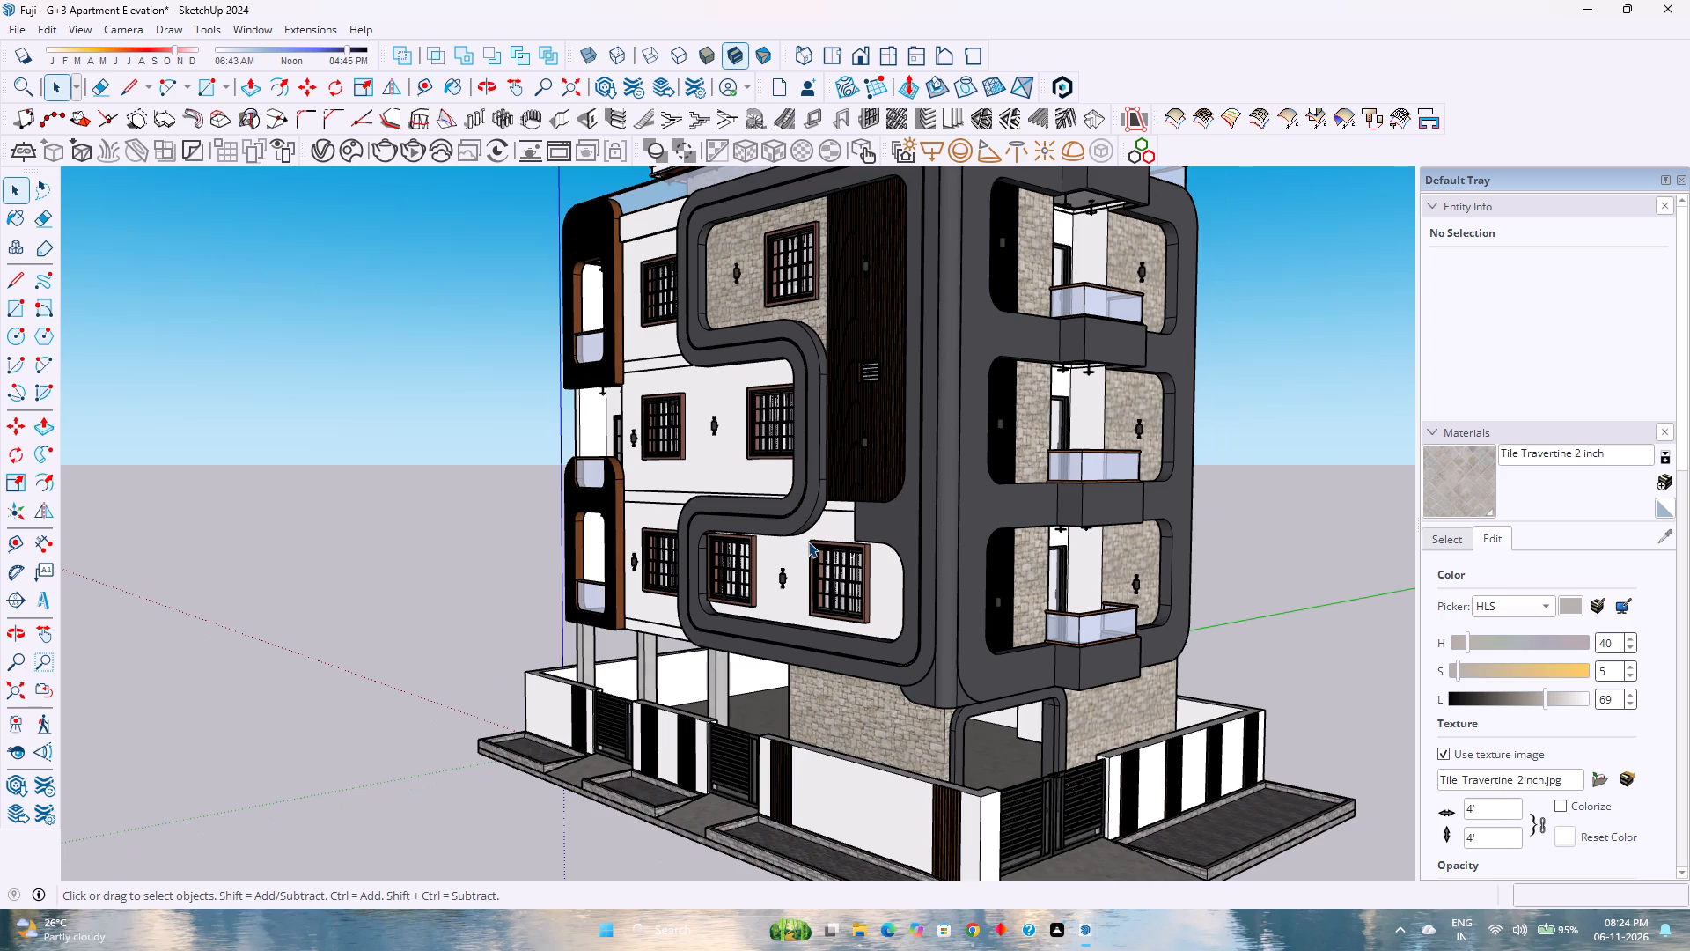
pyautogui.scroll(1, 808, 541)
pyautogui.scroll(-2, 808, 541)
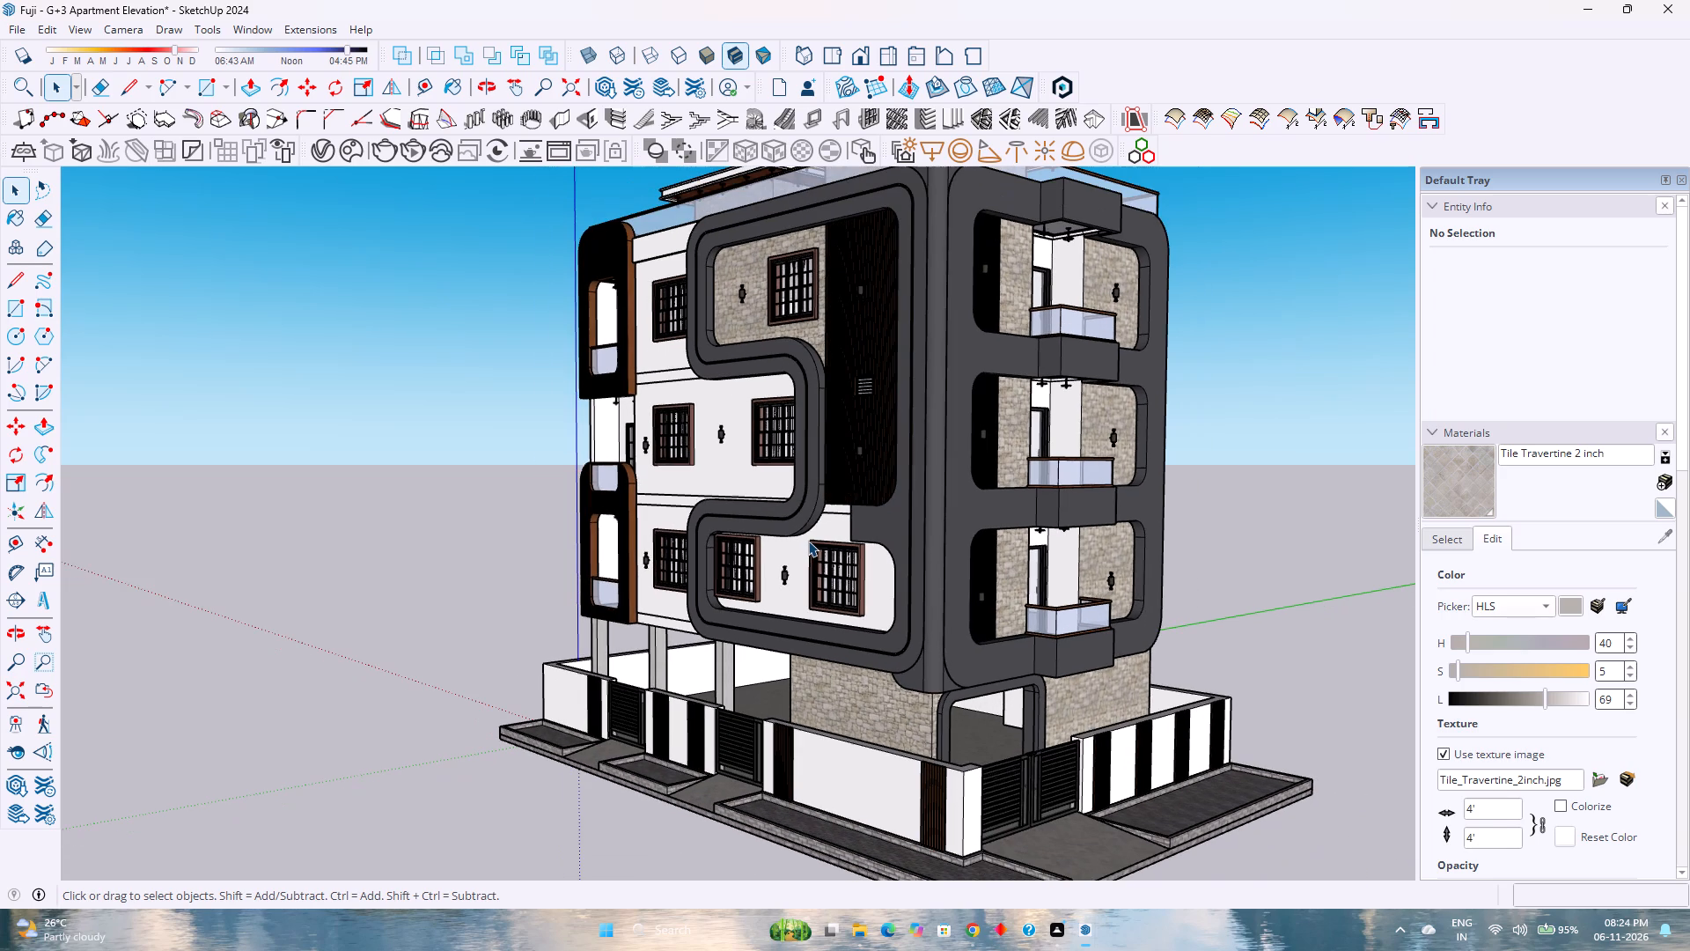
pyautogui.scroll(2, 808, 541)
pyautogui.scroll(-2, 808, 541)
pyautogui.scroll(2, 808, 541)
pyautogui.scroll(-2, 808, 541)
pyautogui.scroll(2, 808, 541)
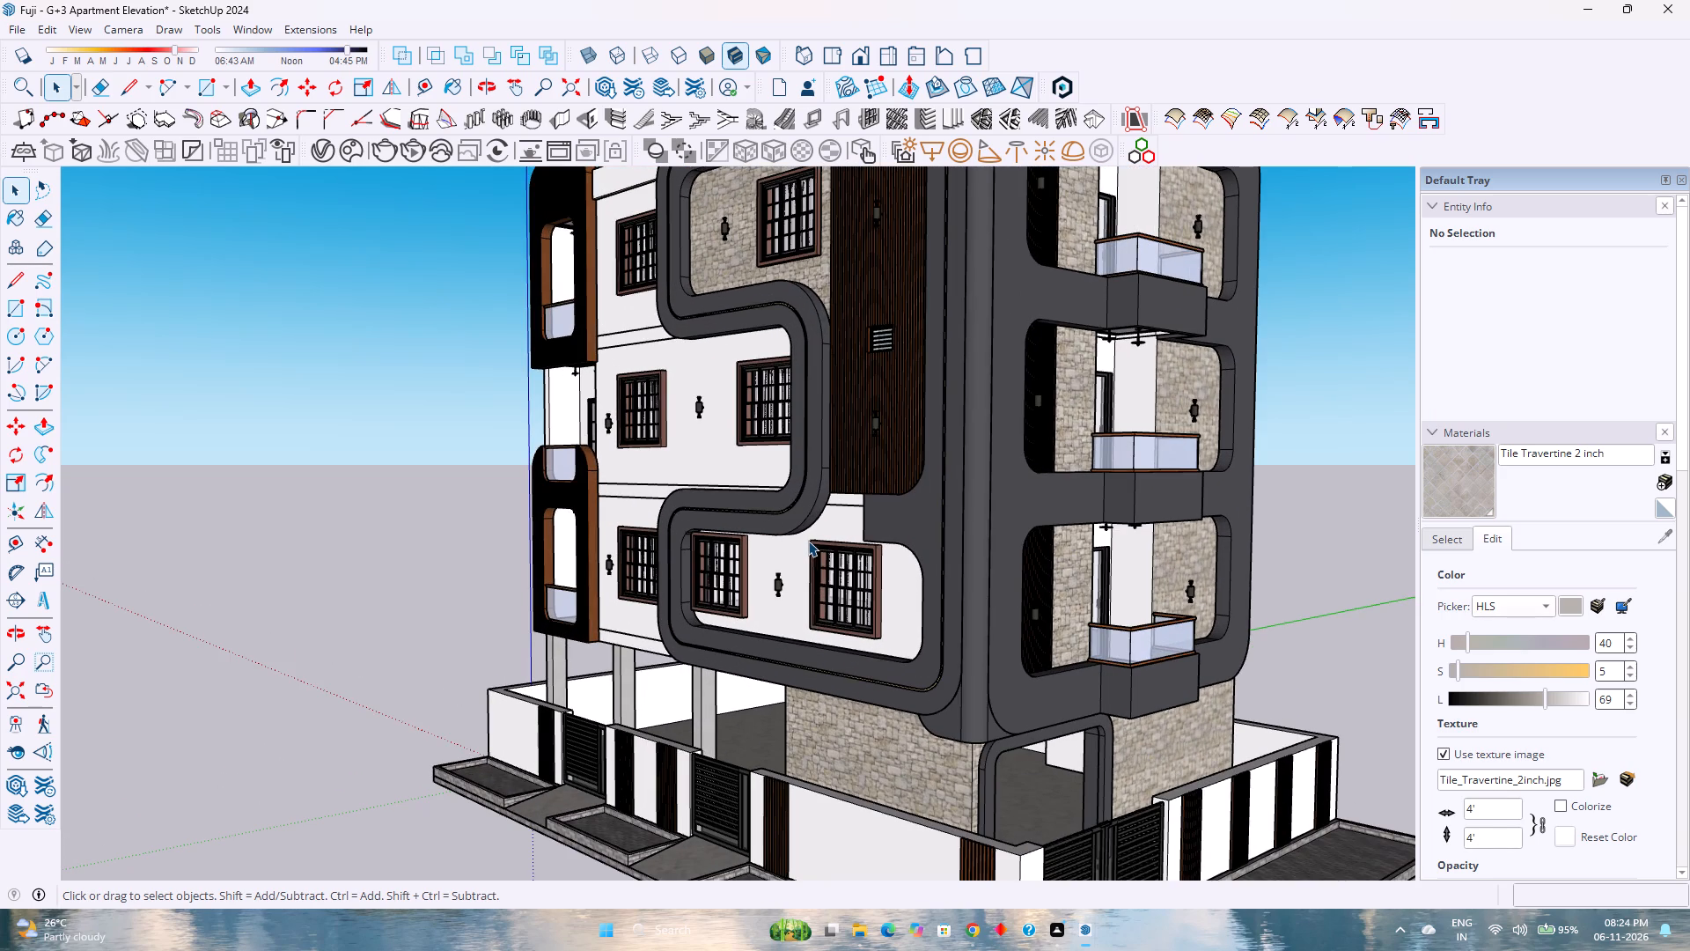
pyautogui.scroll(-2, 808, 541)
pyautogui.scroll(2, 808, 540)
# Examine the whole building's massing, roof canopies and boundary wall from farther away, turning the corner view slightly.
pyautogui.scroll(-8, 808, 540)
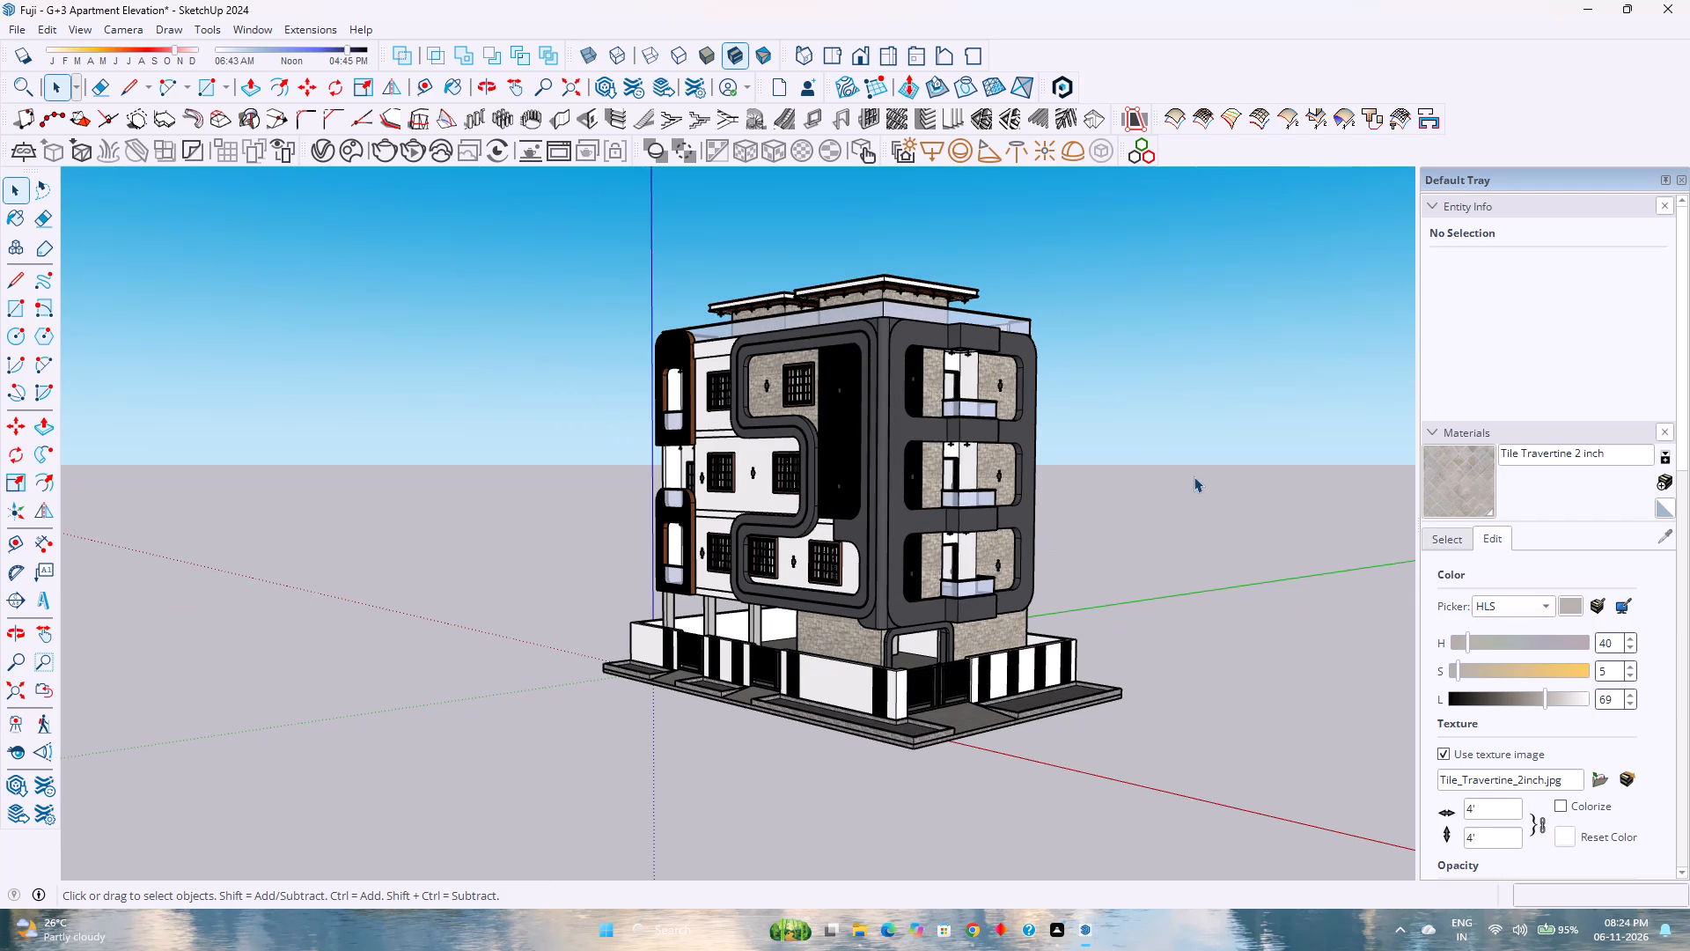
pyautogui.scroll(3, 1183, 477)
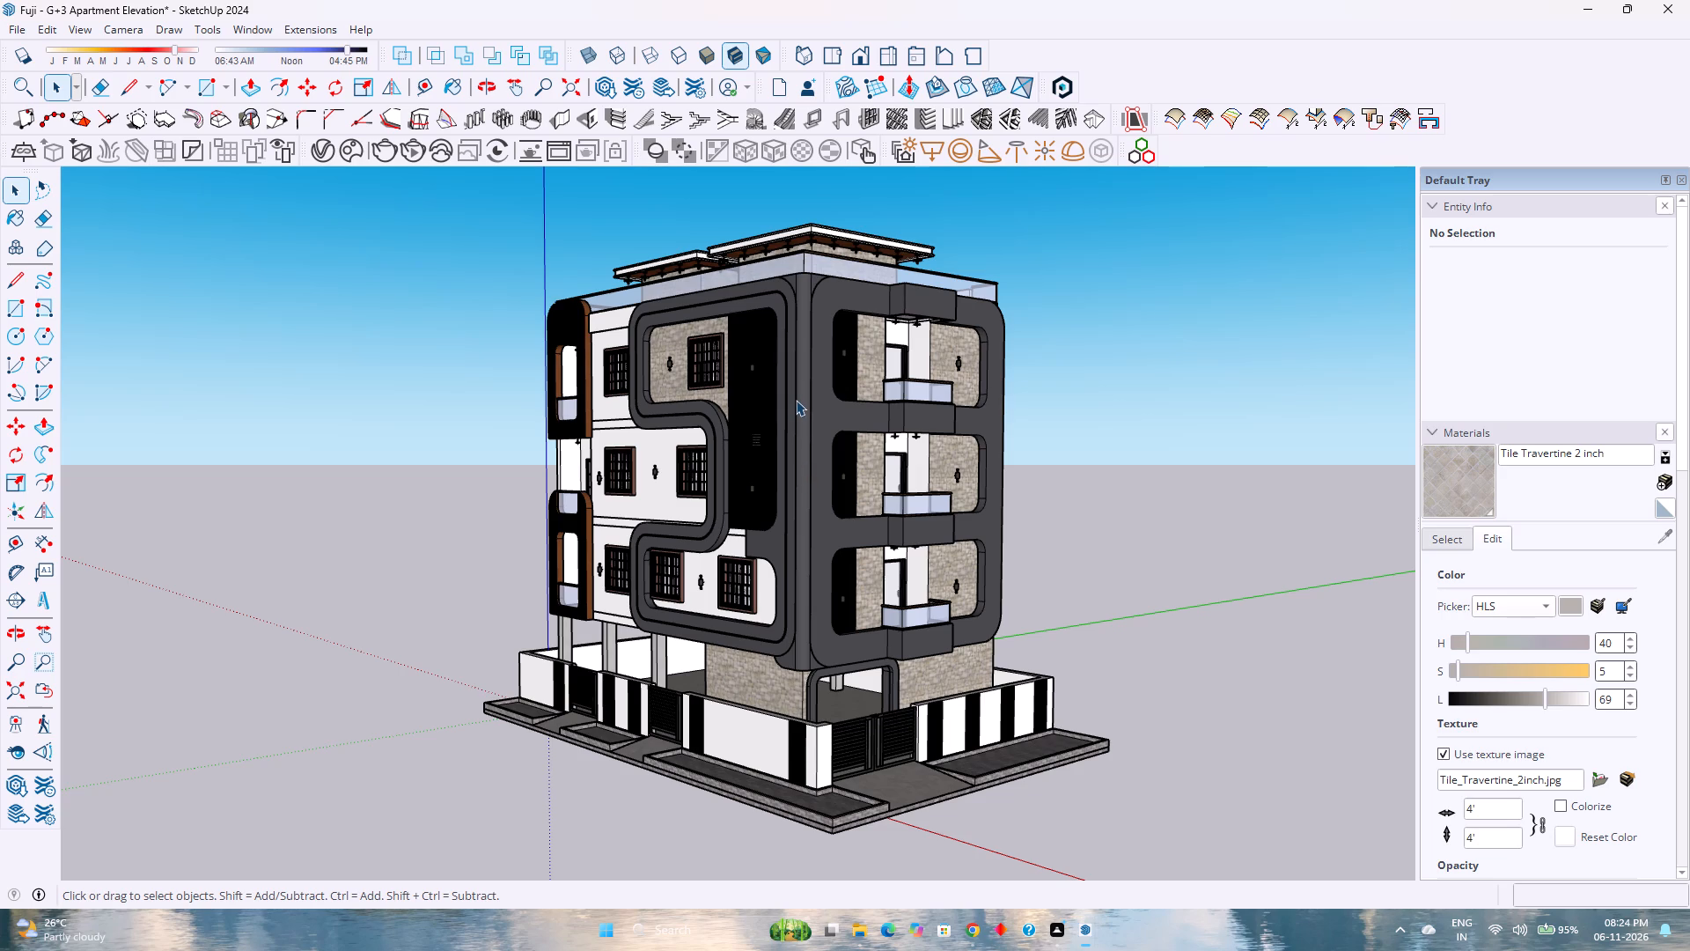
pyautogui.scroll(-4, 796, 398)
pyautogui.scroll(6, 952, 404)
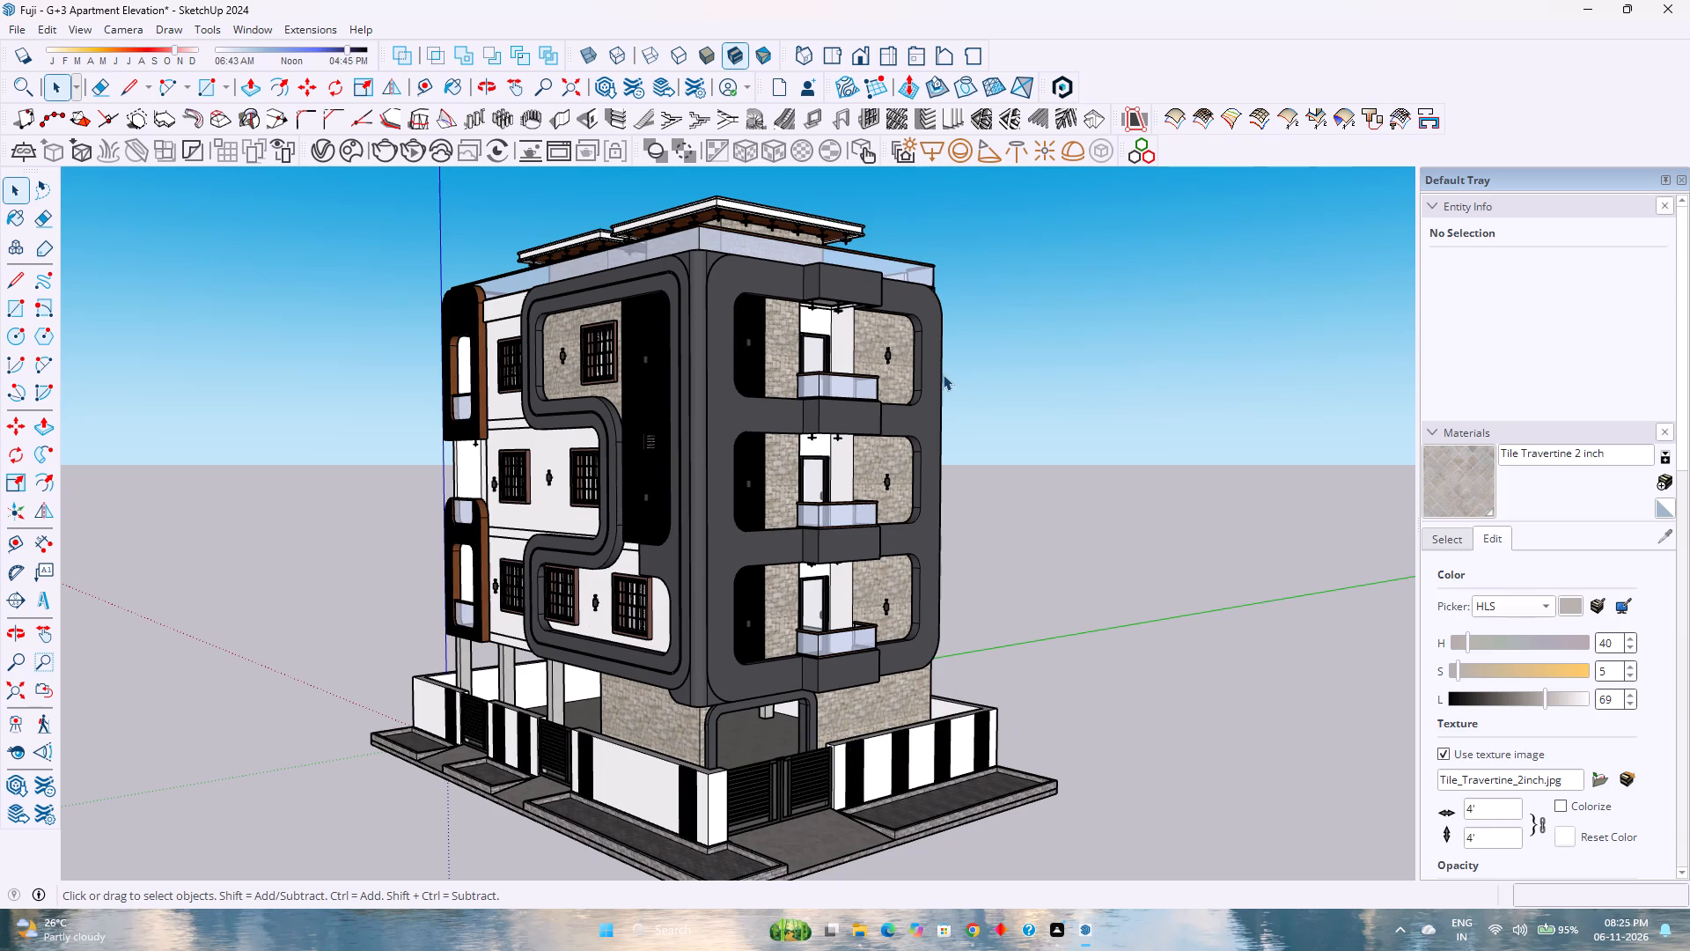
pyautogui.scroll(-7, 943, 374)
pyautogui.scroll(4, 939, 350)
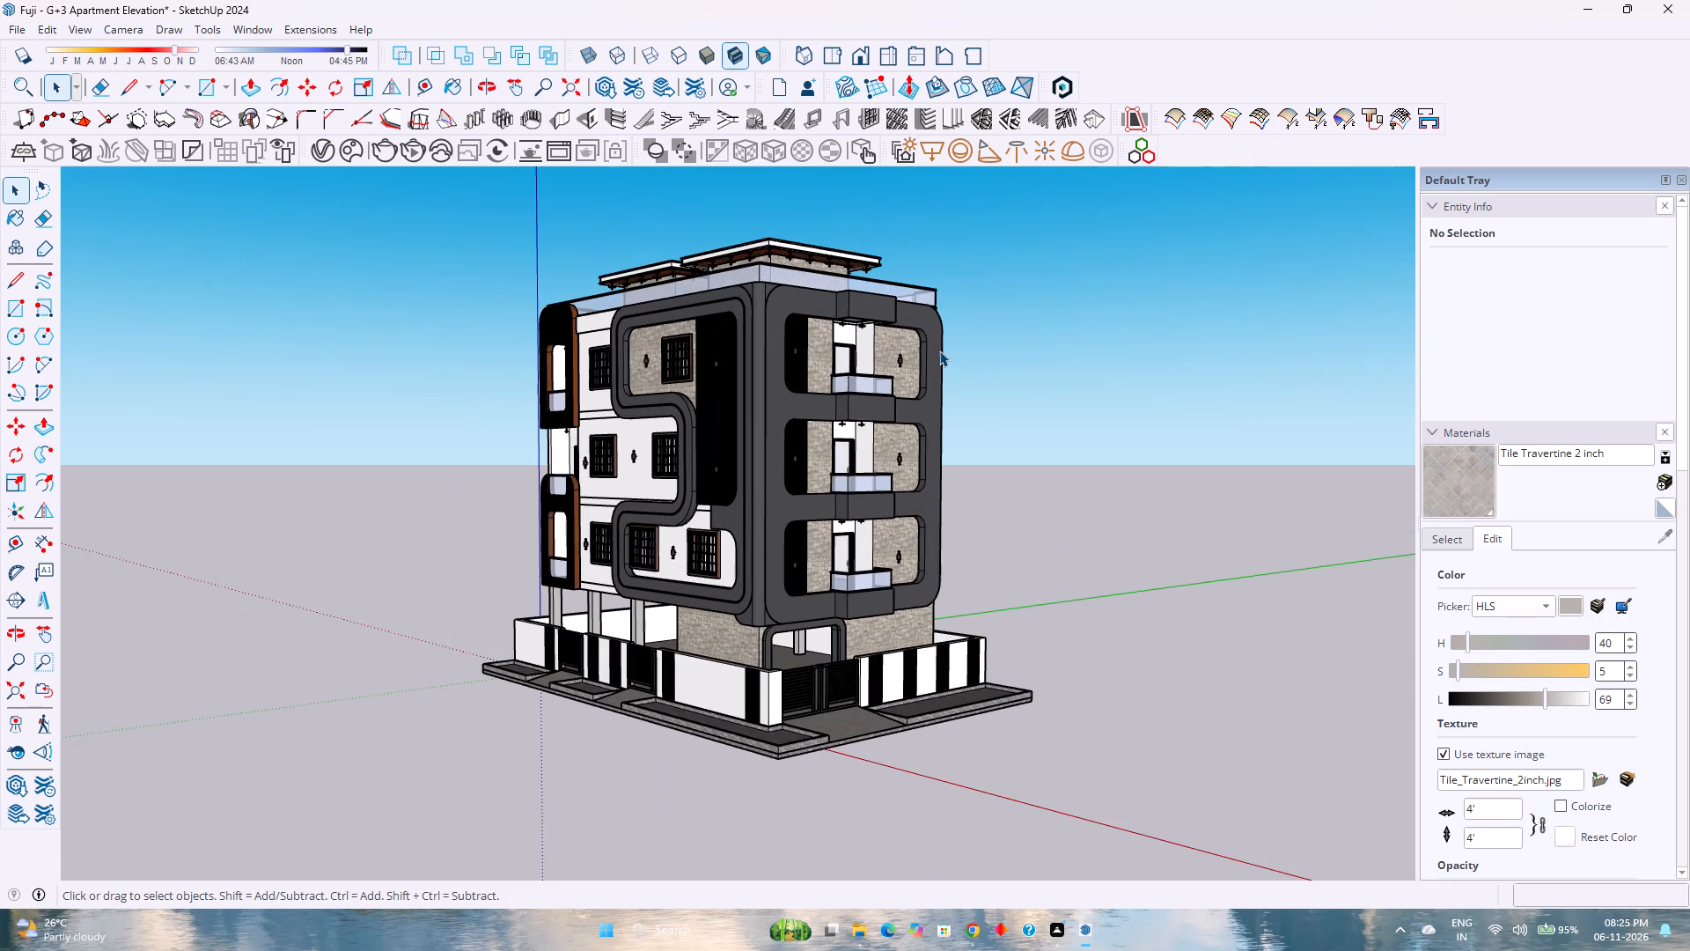
pyautogui.scroll(-2, 923, 351)
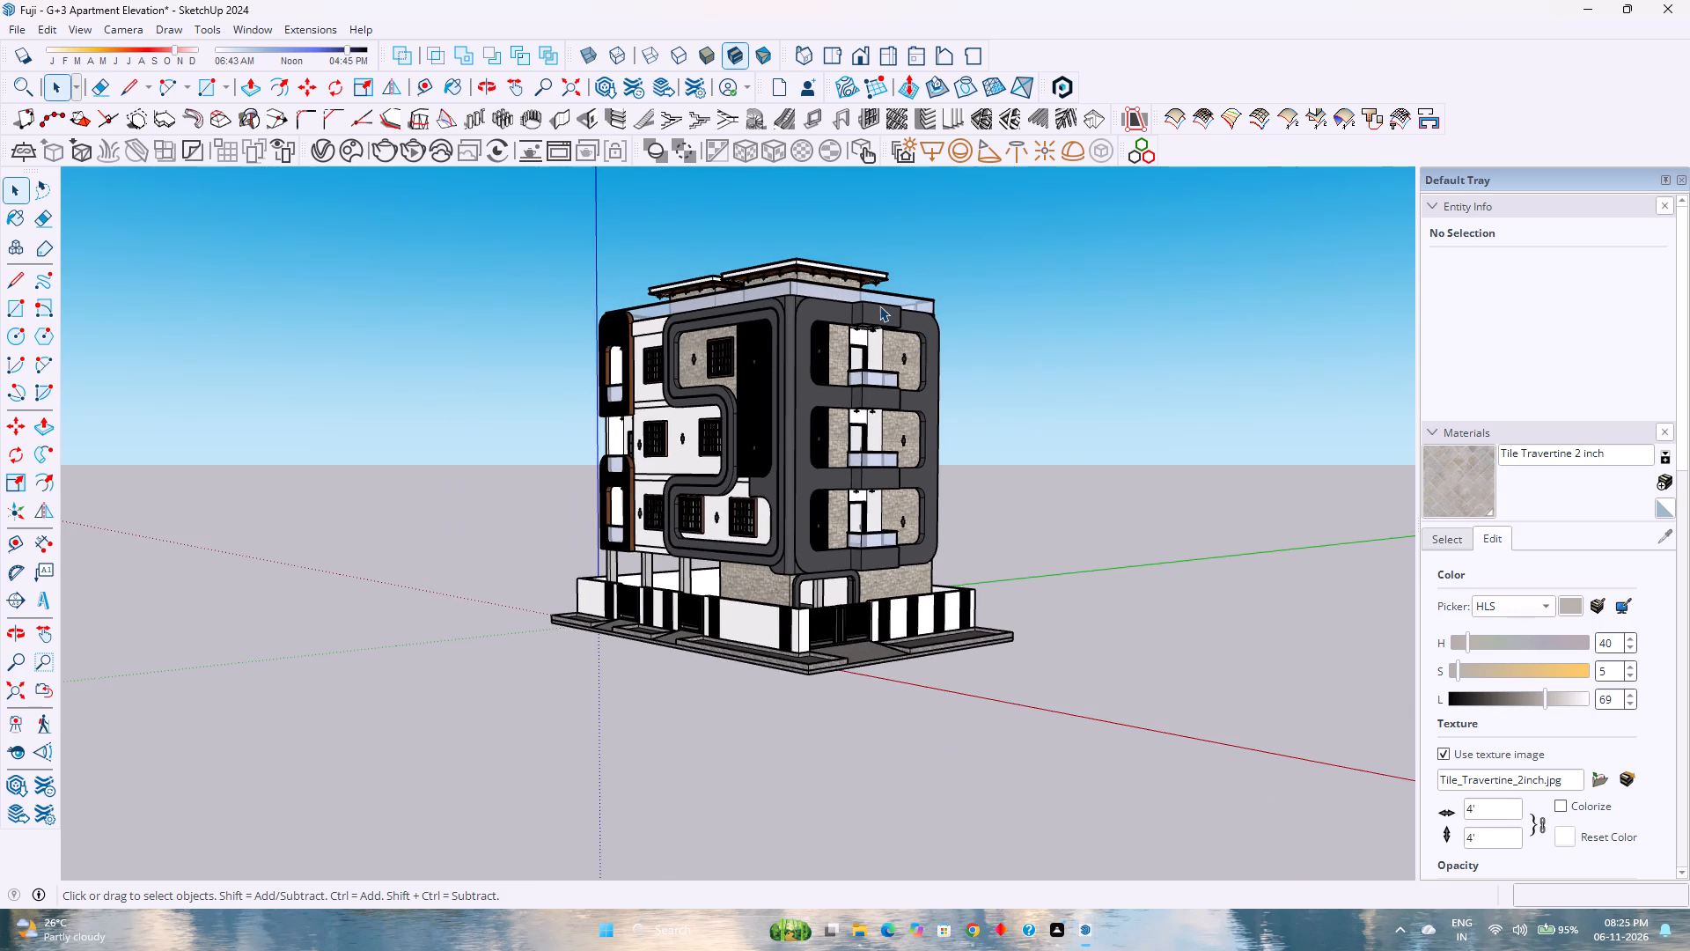
pyautogui.scroll(3, 879, 305)
pyautogui.moveTo(829, 353); pyautogui.dragTo(838, 353, button='middle')
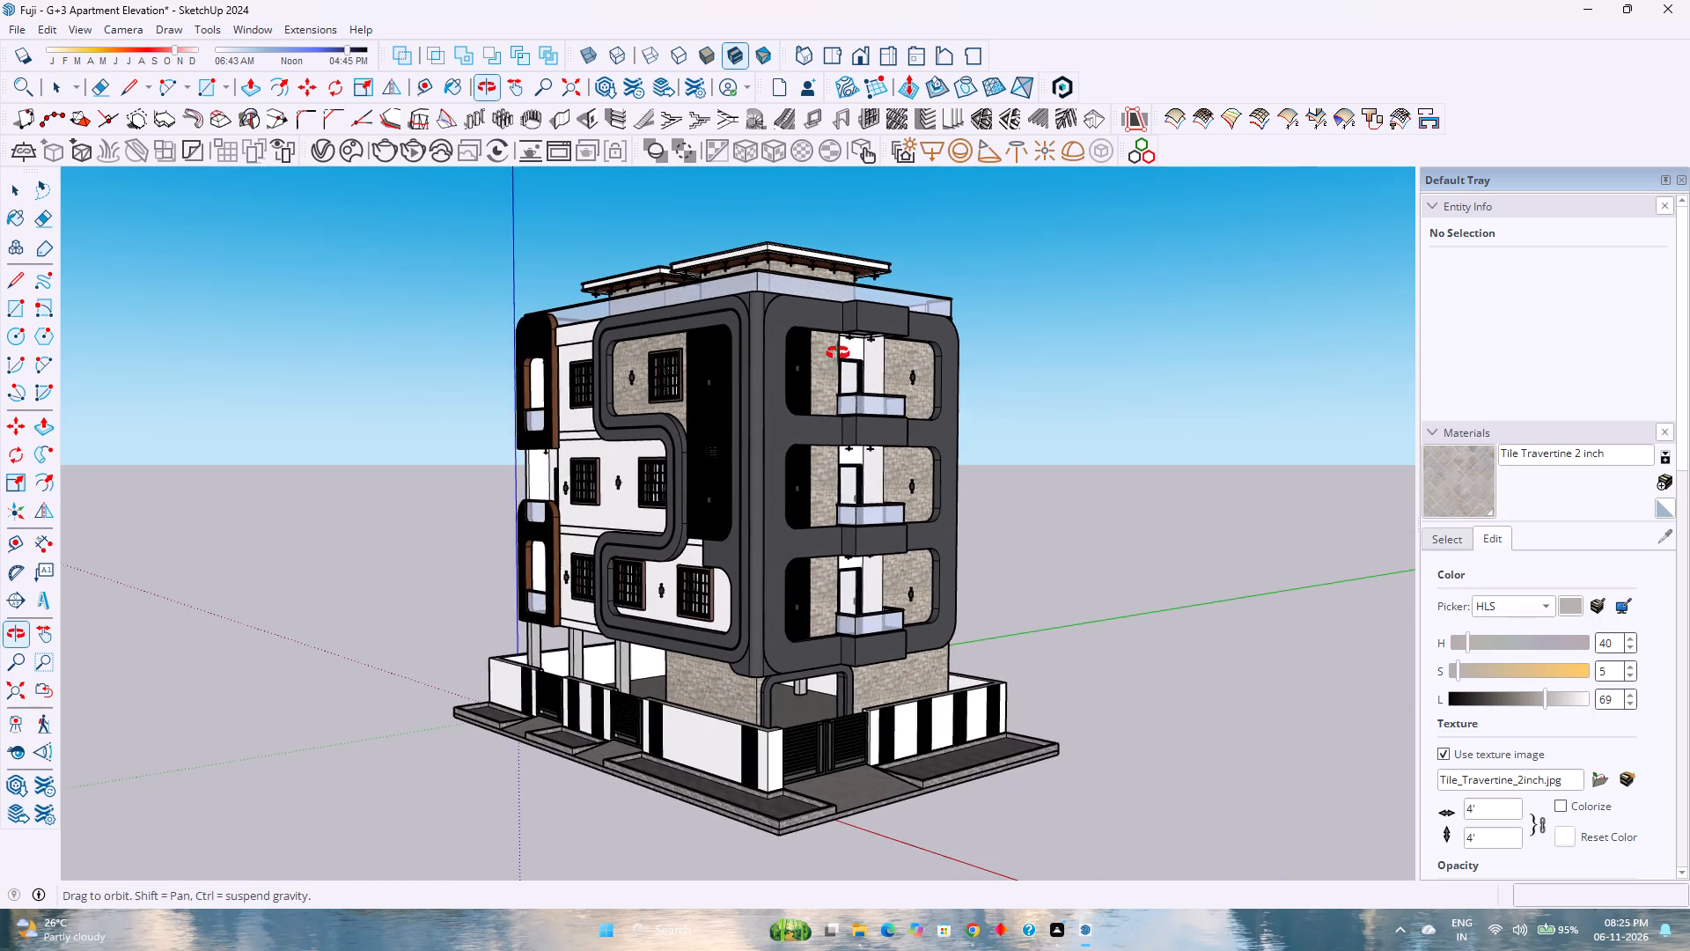
pyautogui.moveTo(838, 353); pyautogui.dragTo(874, 349, button='middle')
pyautogui.middleClick(874, 349)
pyautogui.scroll(-4, 874, 349)
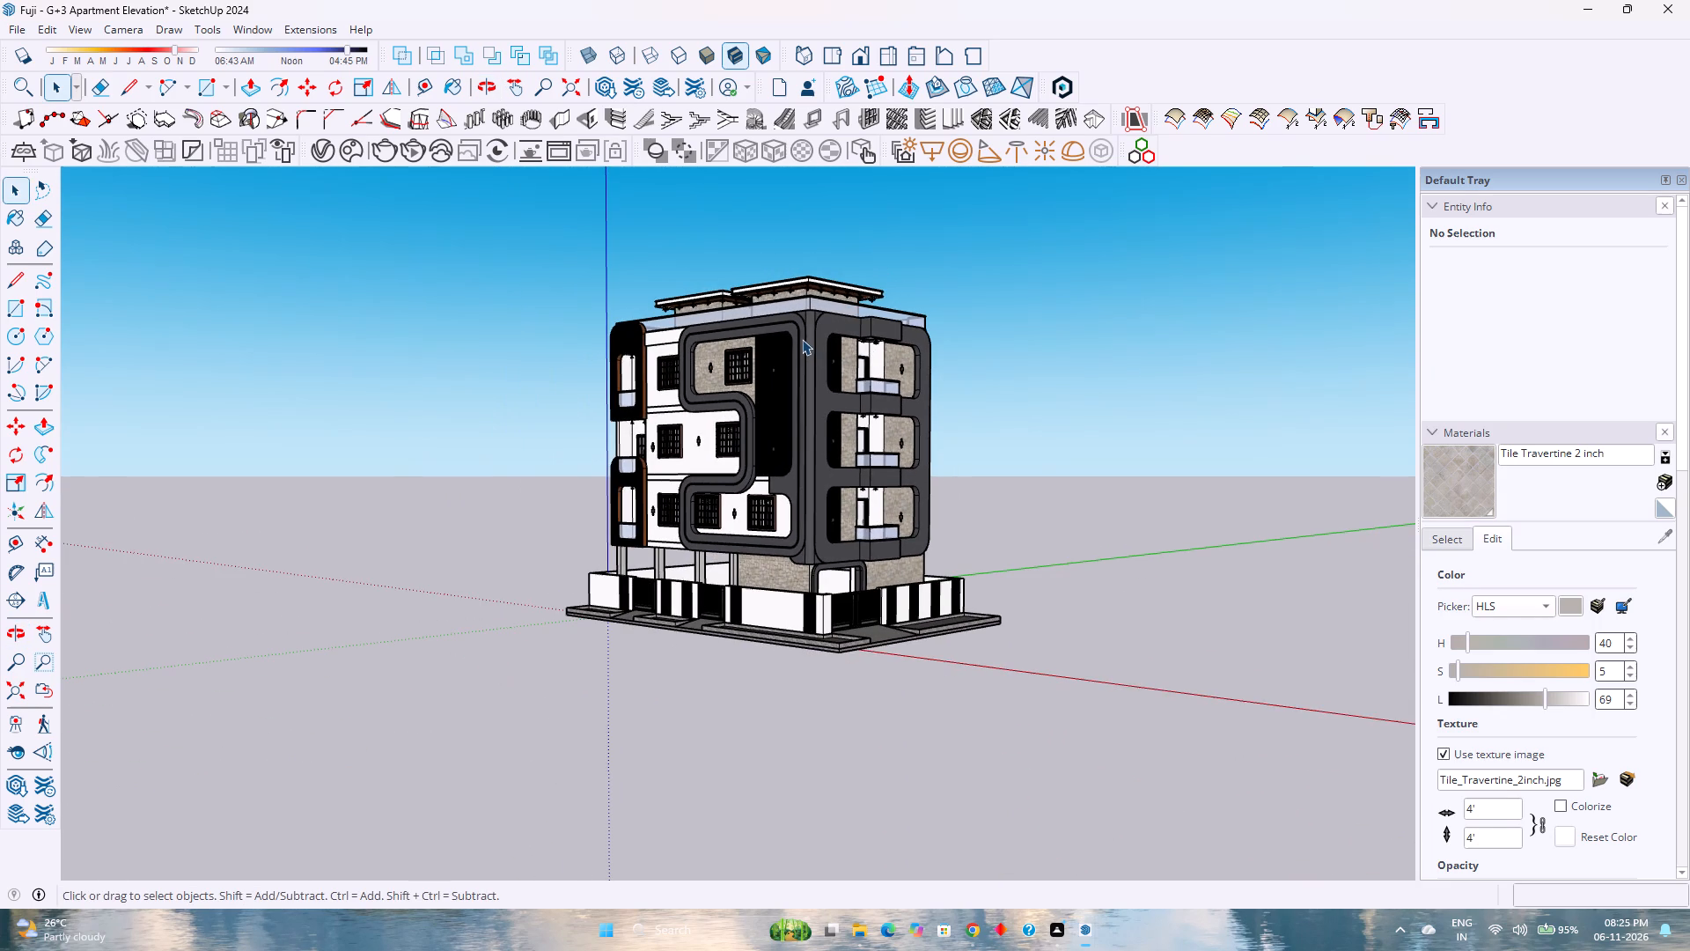
pyautogui.scroll(-3, 802, 335)
pyautogui.scroll(3, 681, 284)
pyautogui.scroll(-2, 681, 284)
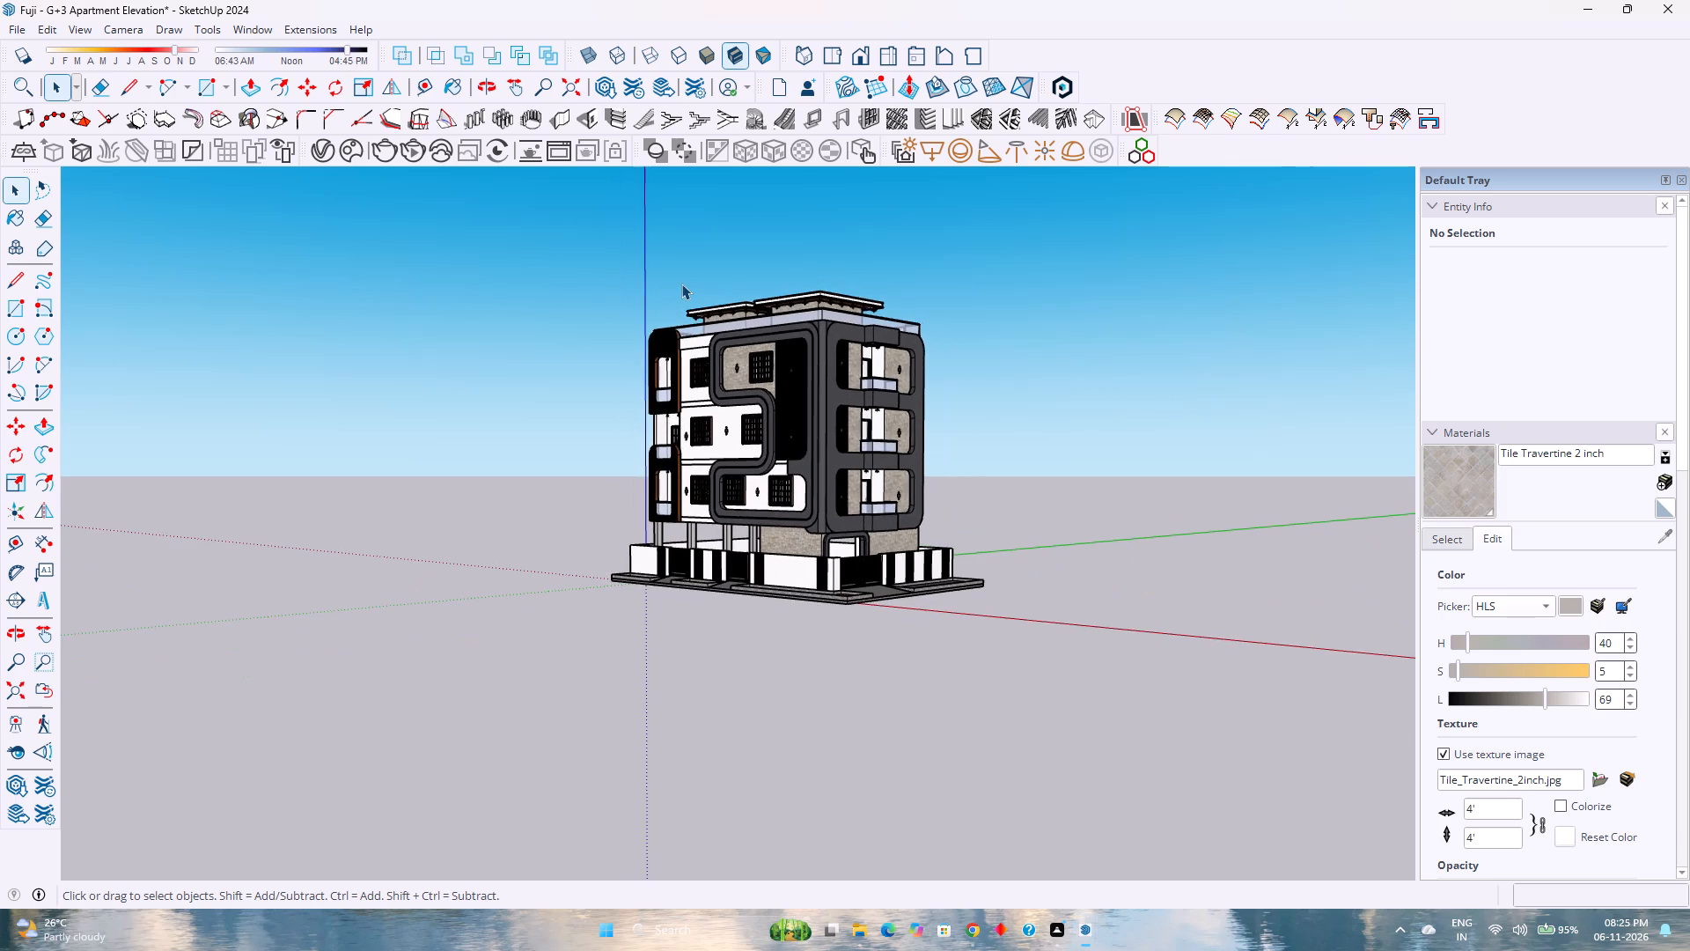
pyautogui.scroll(-2, 681, 284)
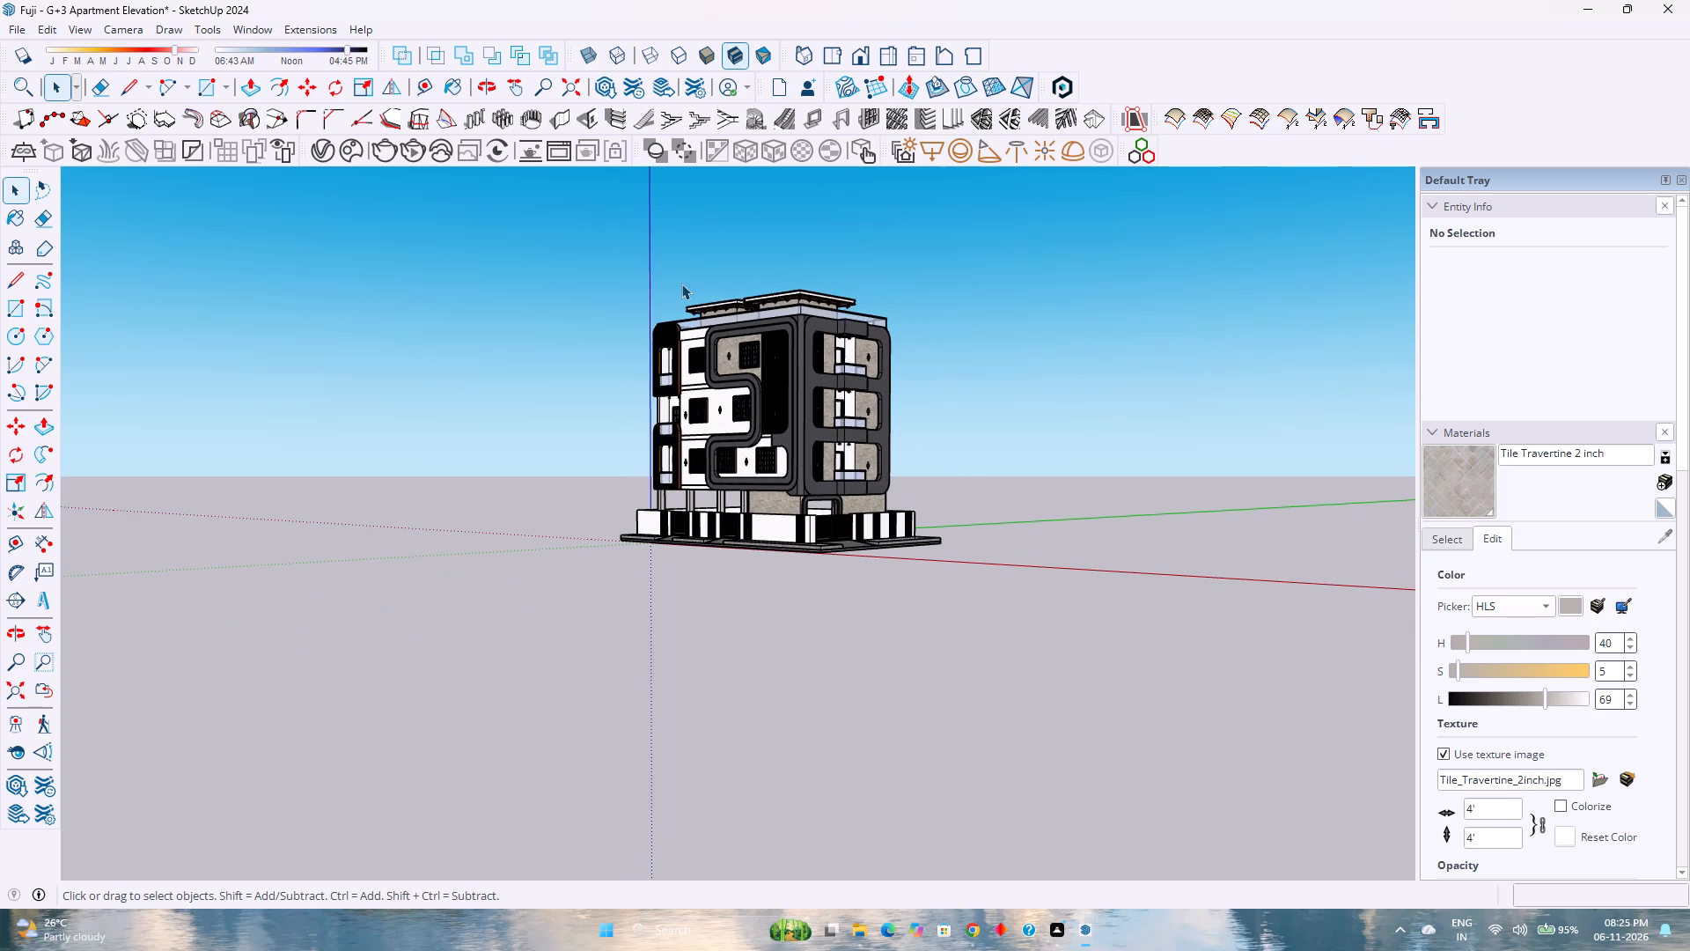
pyautogui.scroll(8, 681, 284)
pyautogui.scroll(1, 1122, 515)
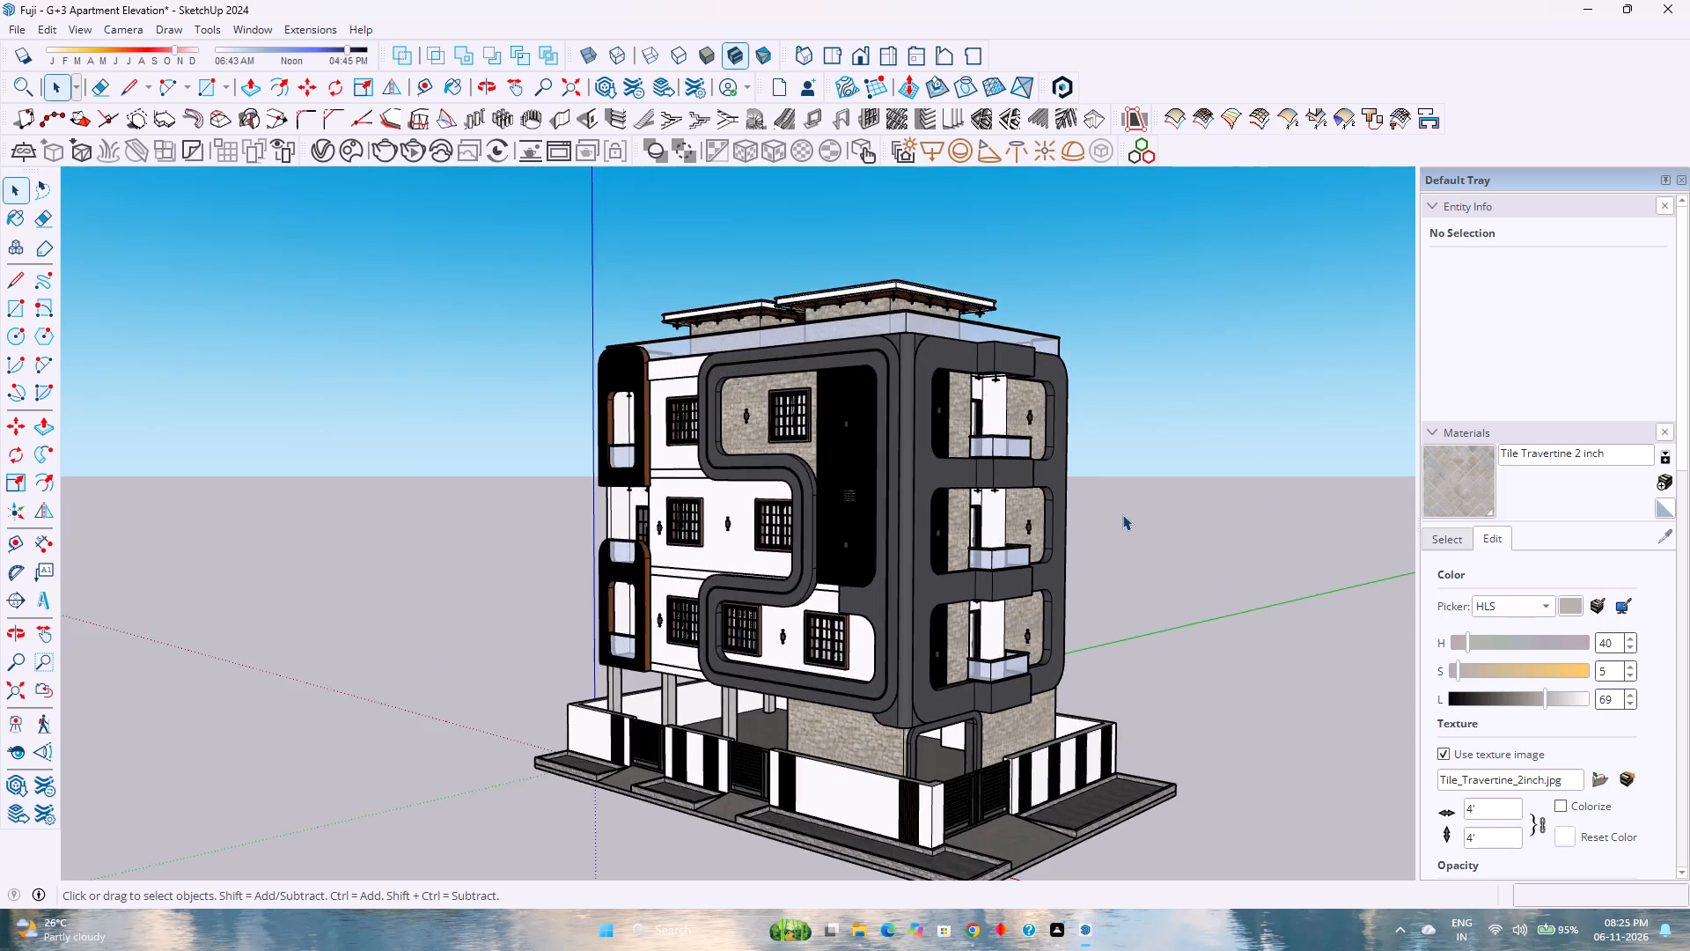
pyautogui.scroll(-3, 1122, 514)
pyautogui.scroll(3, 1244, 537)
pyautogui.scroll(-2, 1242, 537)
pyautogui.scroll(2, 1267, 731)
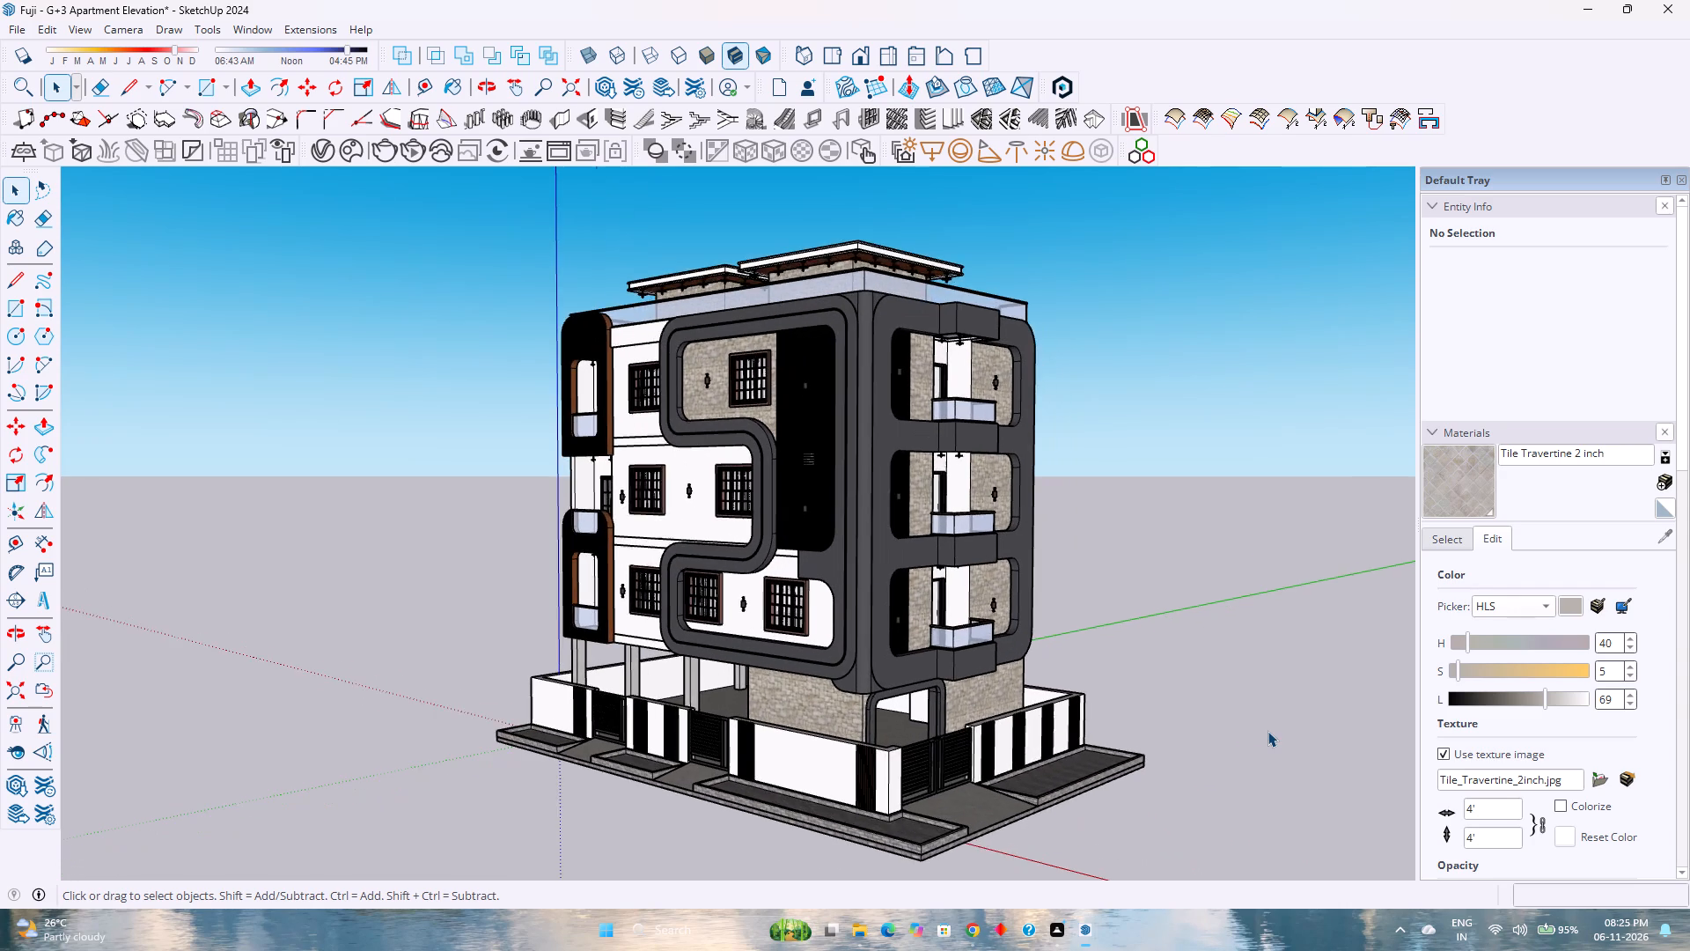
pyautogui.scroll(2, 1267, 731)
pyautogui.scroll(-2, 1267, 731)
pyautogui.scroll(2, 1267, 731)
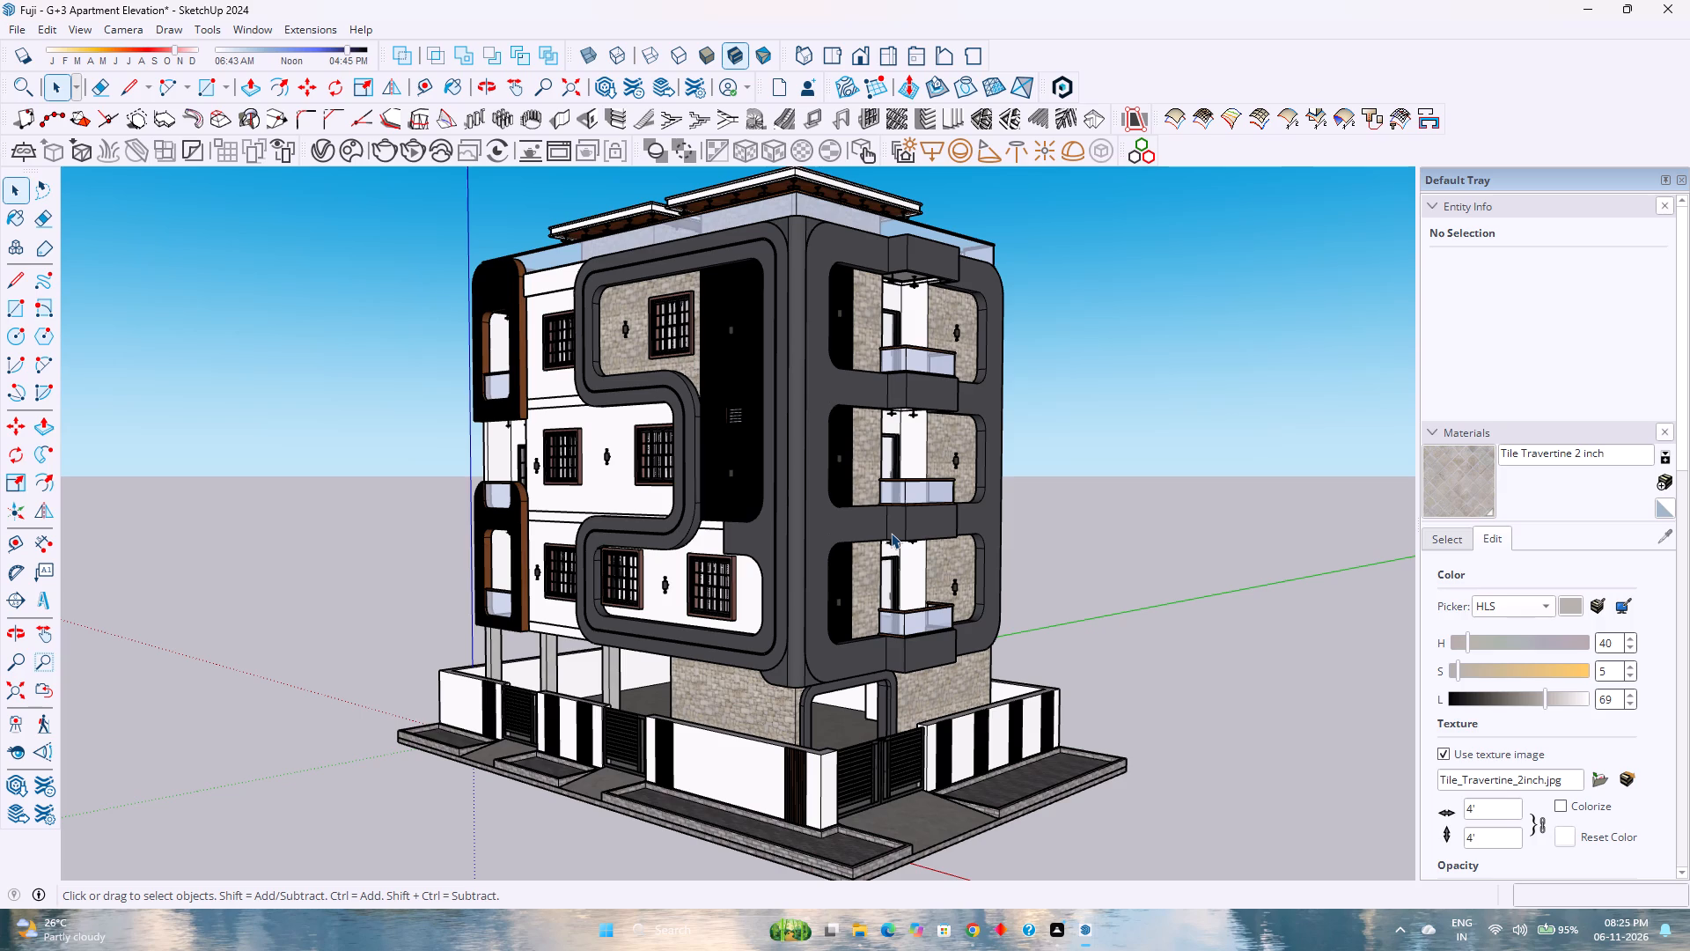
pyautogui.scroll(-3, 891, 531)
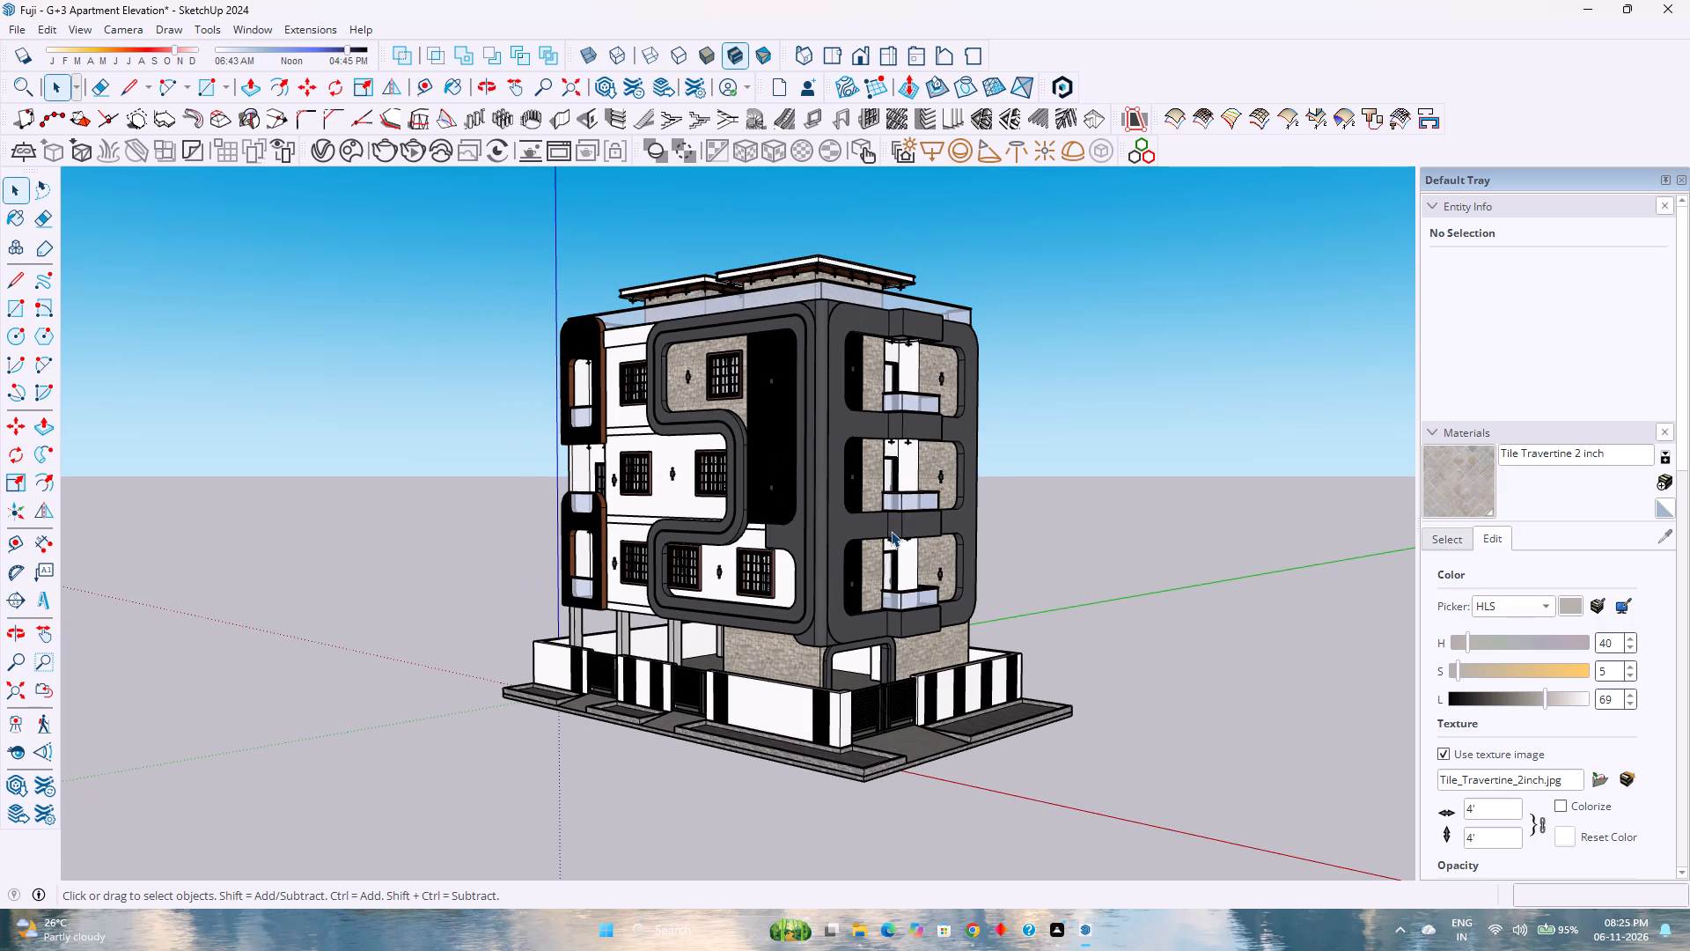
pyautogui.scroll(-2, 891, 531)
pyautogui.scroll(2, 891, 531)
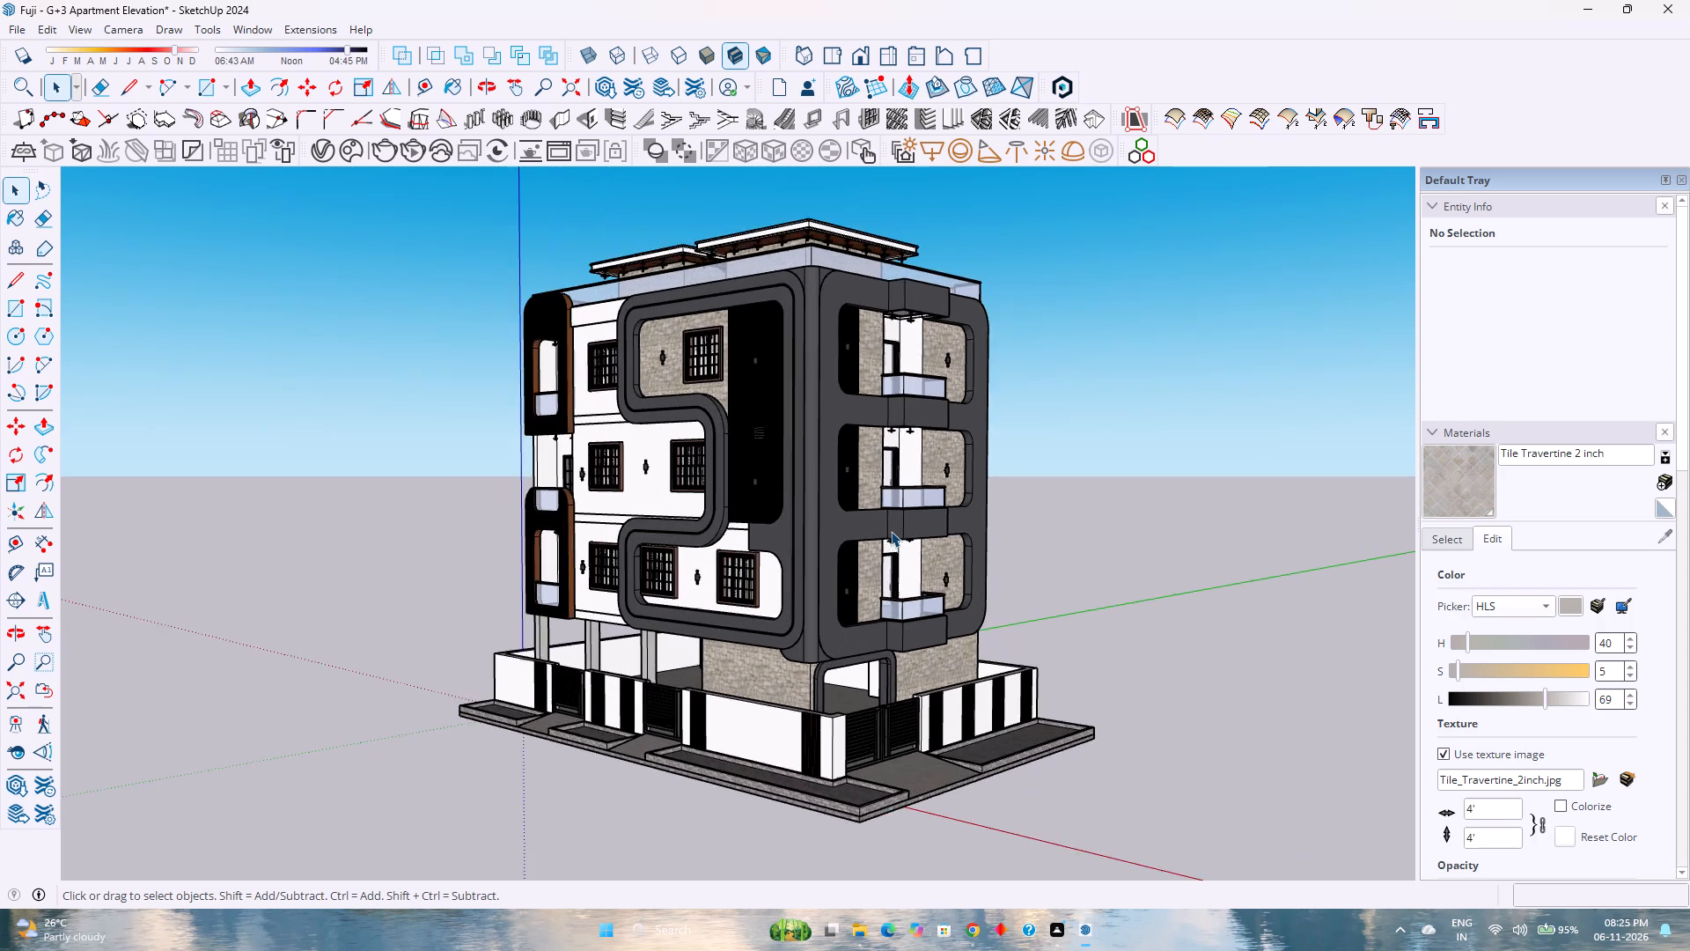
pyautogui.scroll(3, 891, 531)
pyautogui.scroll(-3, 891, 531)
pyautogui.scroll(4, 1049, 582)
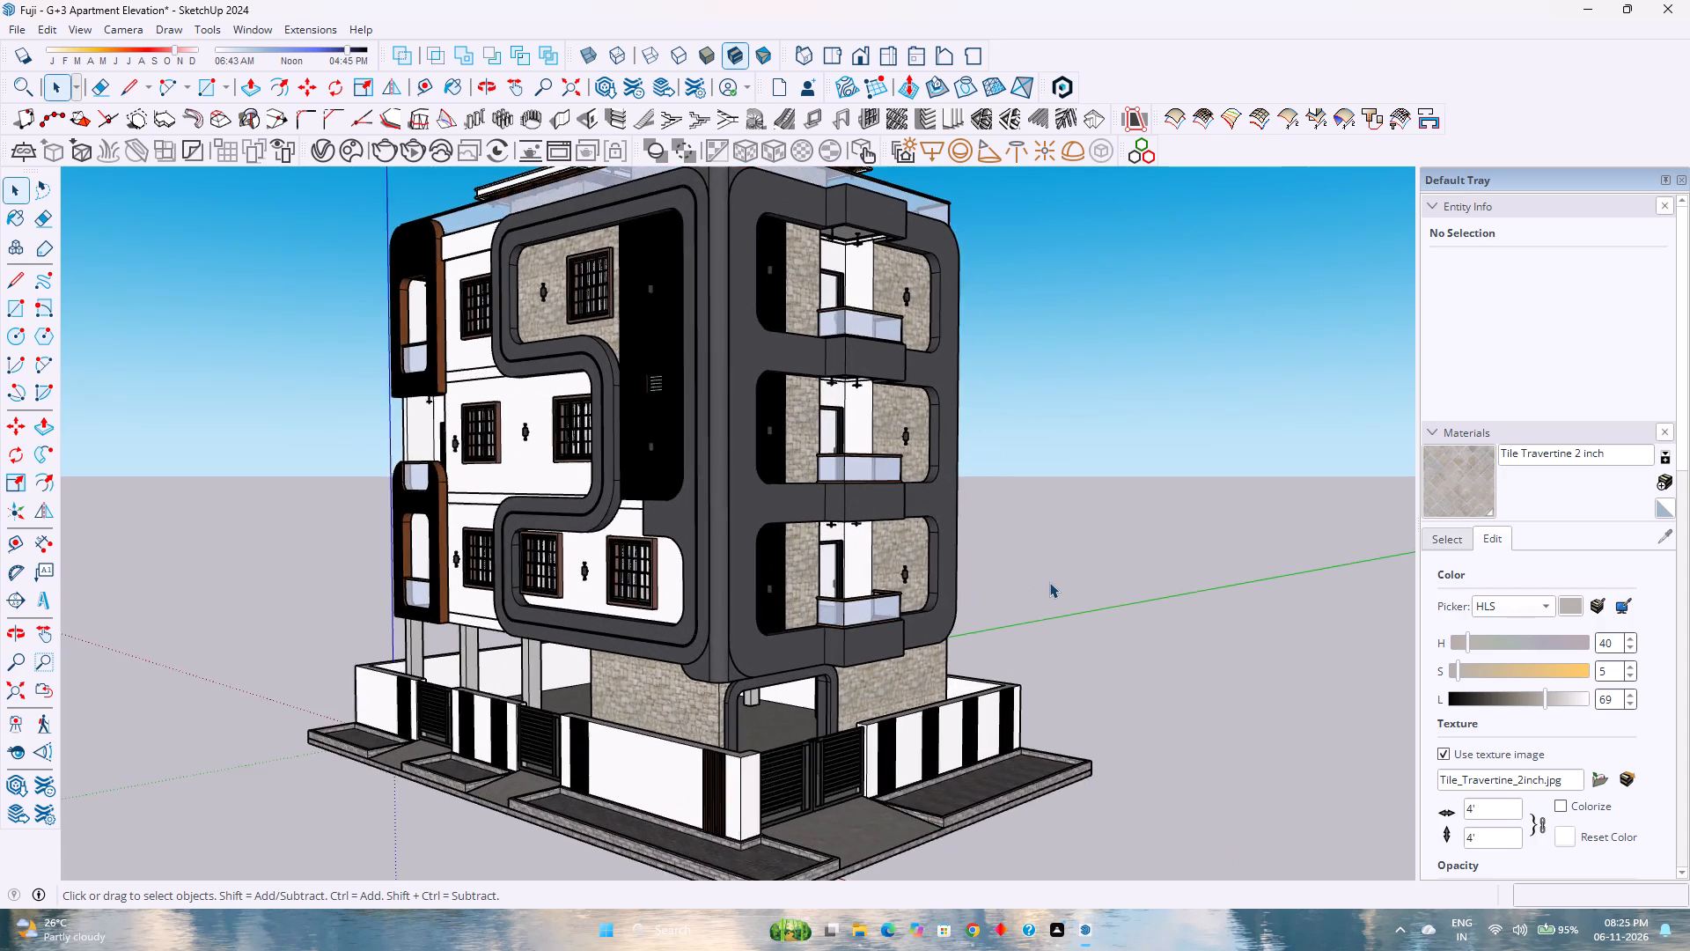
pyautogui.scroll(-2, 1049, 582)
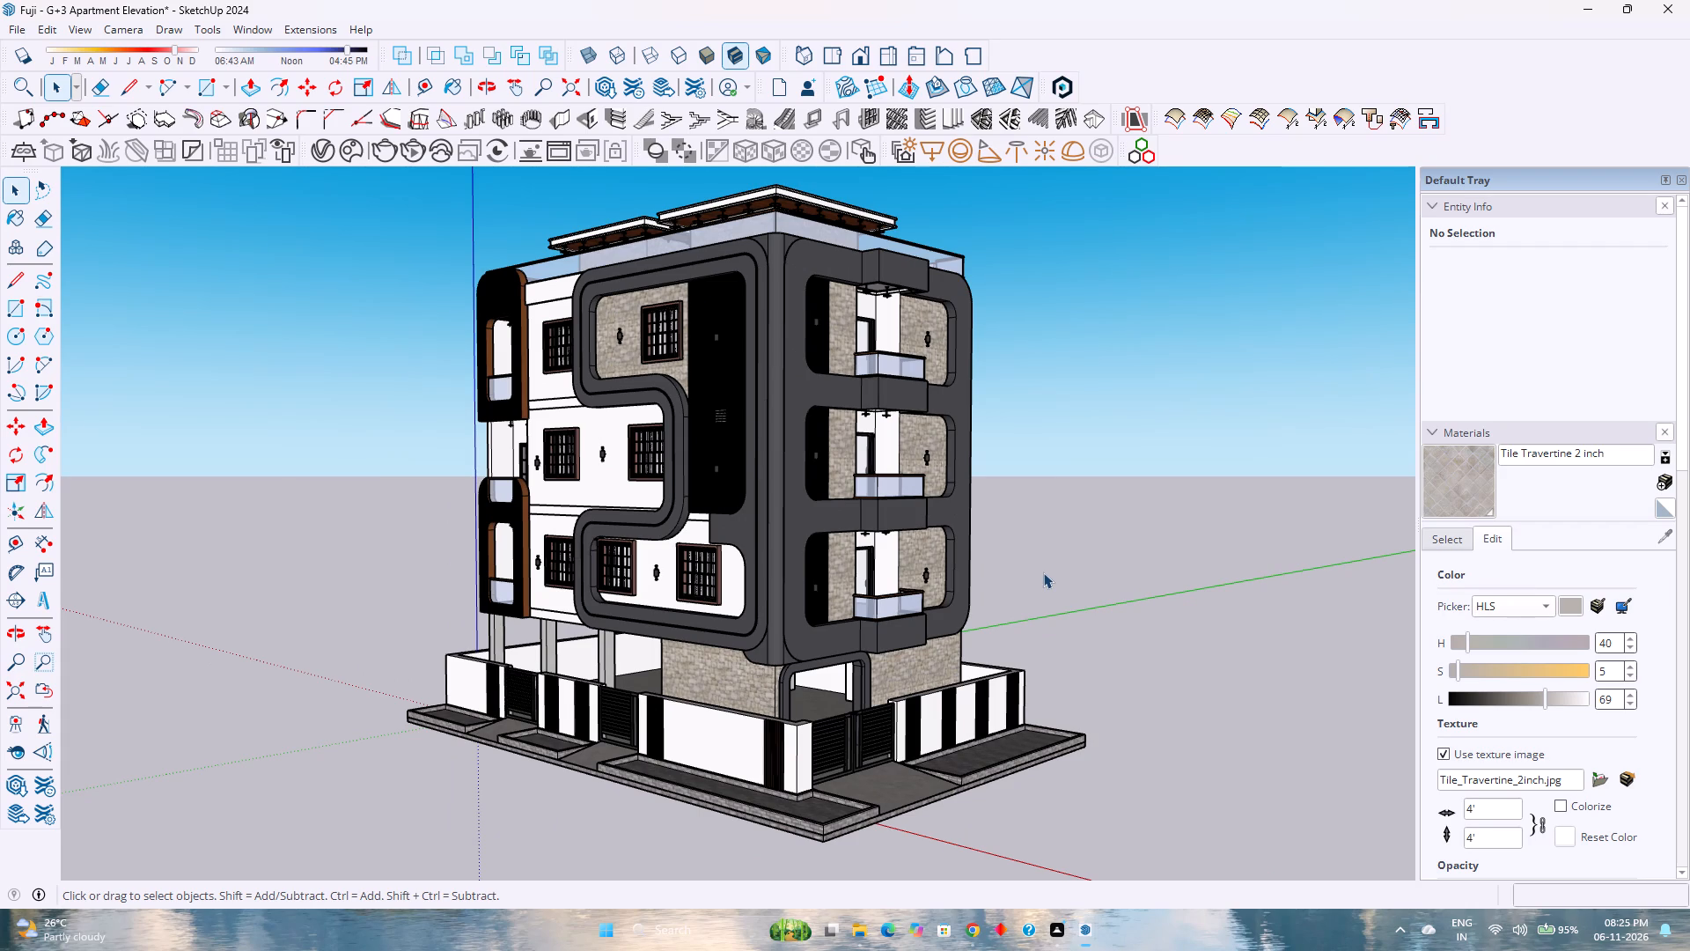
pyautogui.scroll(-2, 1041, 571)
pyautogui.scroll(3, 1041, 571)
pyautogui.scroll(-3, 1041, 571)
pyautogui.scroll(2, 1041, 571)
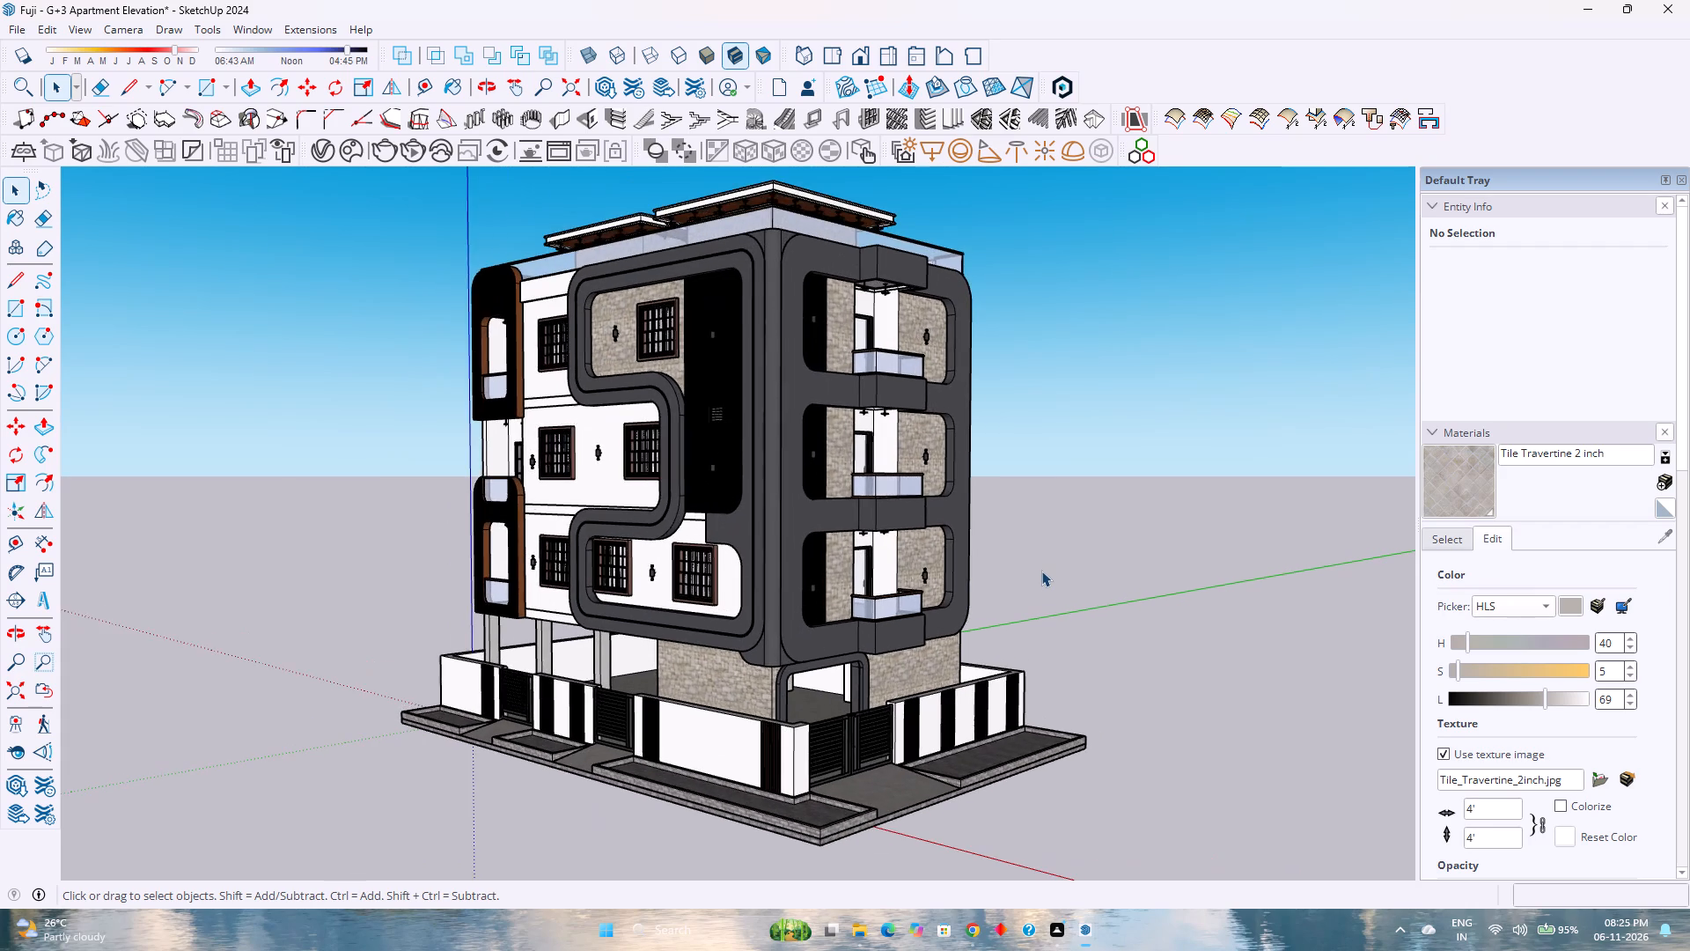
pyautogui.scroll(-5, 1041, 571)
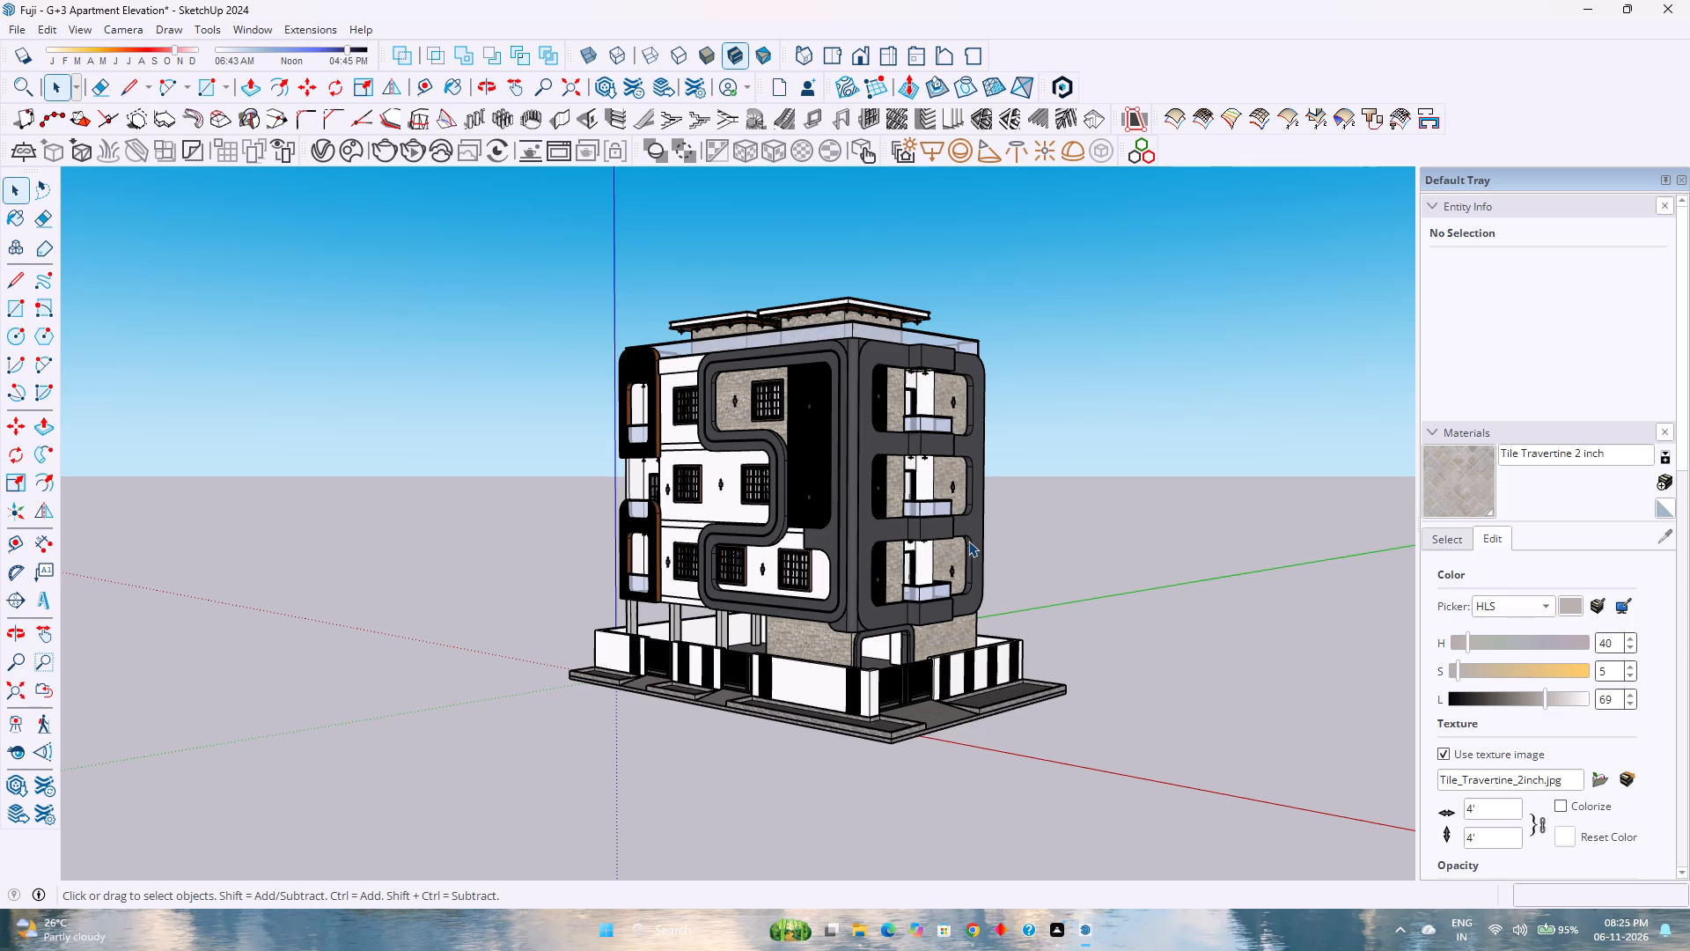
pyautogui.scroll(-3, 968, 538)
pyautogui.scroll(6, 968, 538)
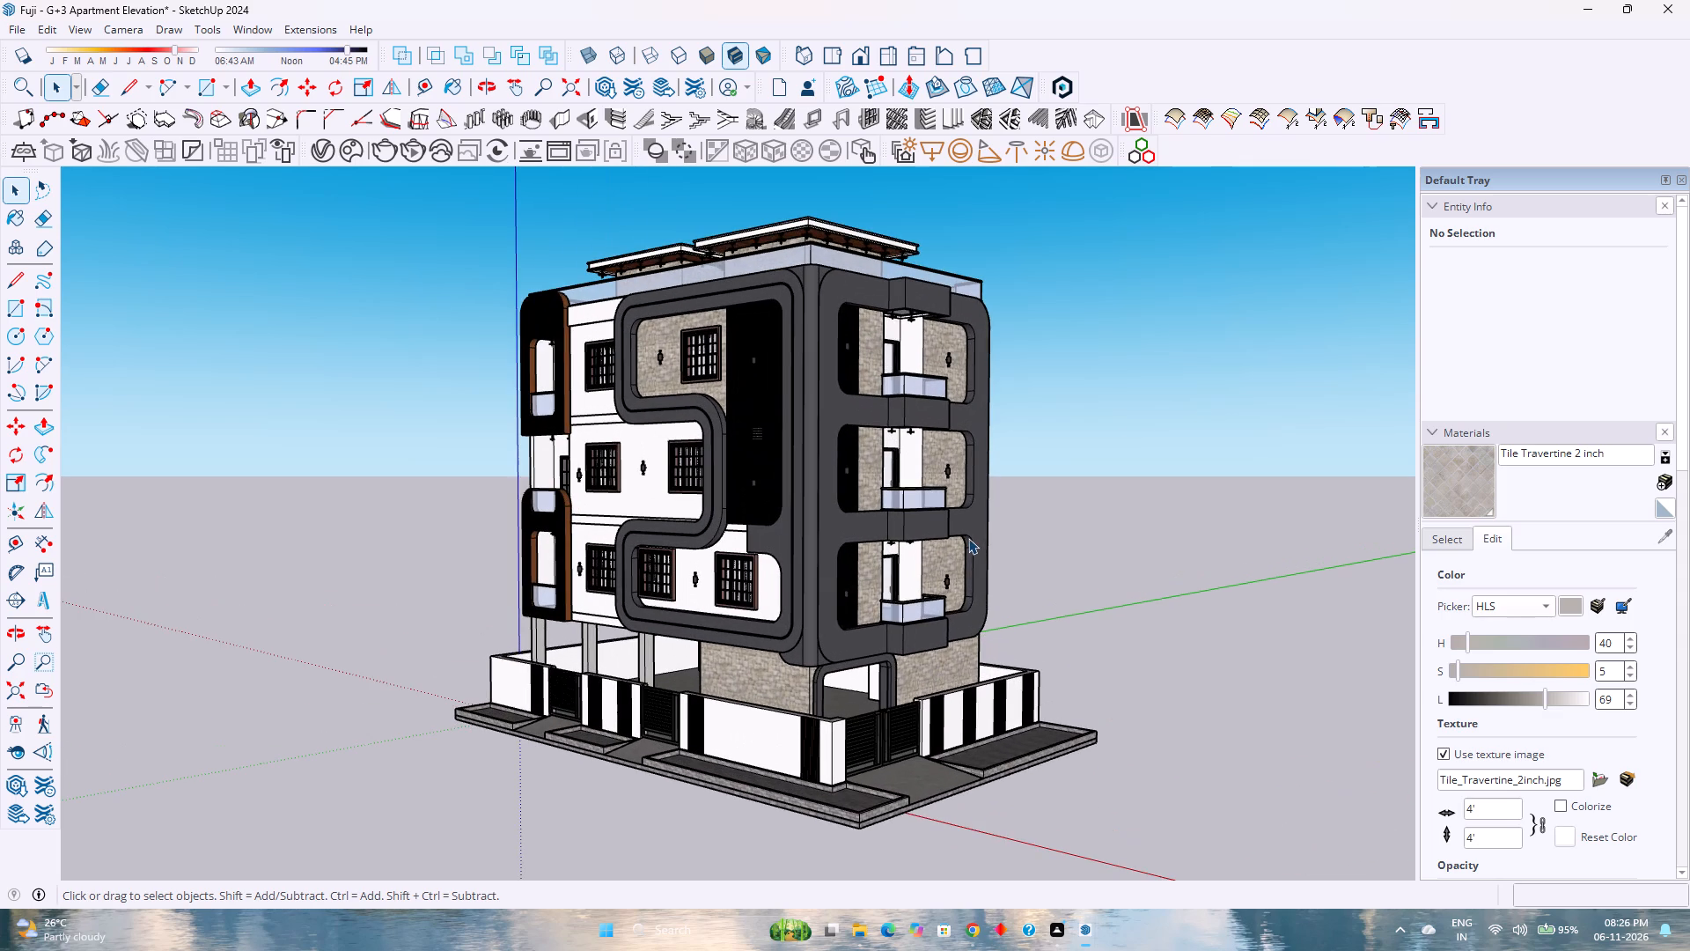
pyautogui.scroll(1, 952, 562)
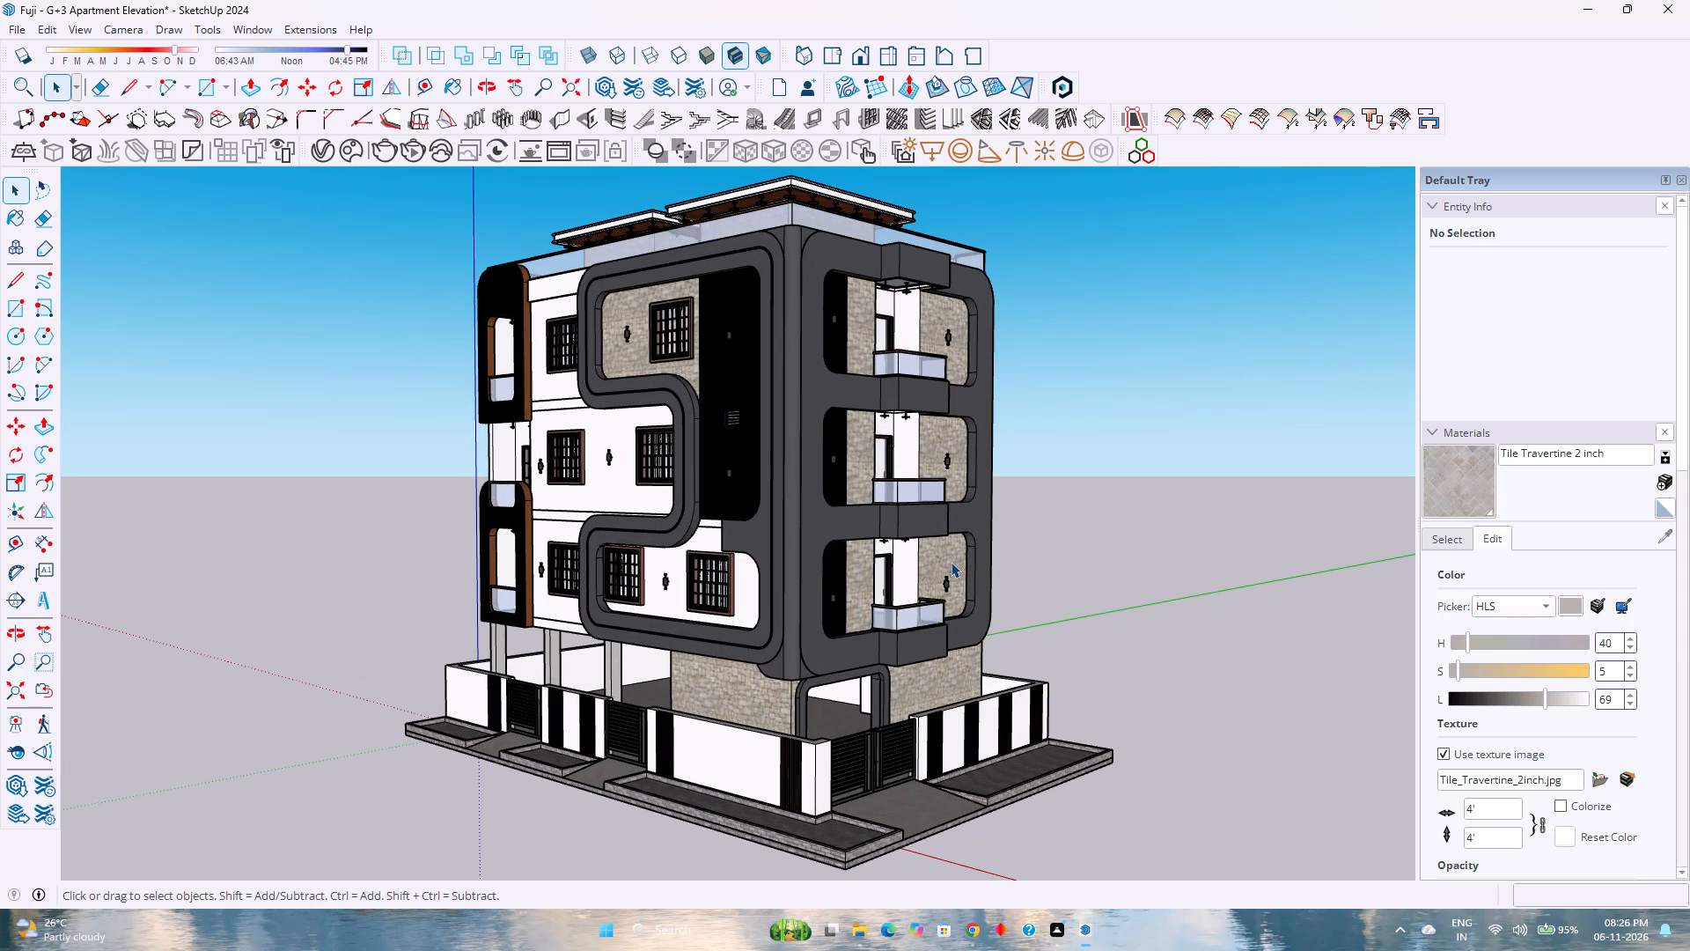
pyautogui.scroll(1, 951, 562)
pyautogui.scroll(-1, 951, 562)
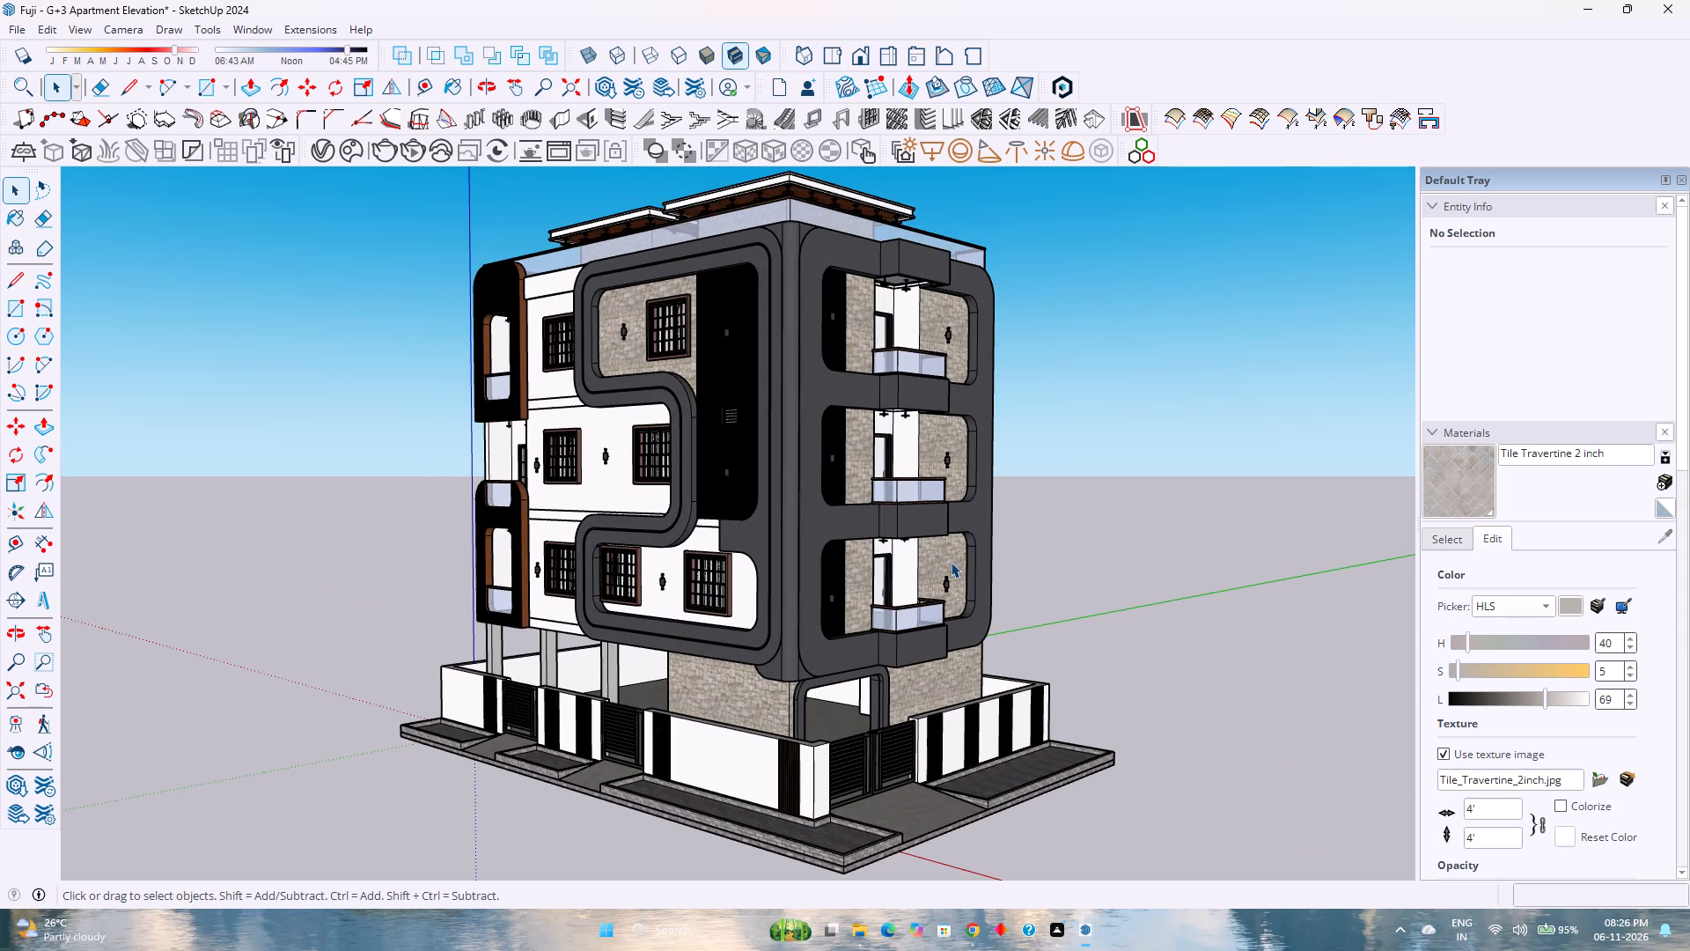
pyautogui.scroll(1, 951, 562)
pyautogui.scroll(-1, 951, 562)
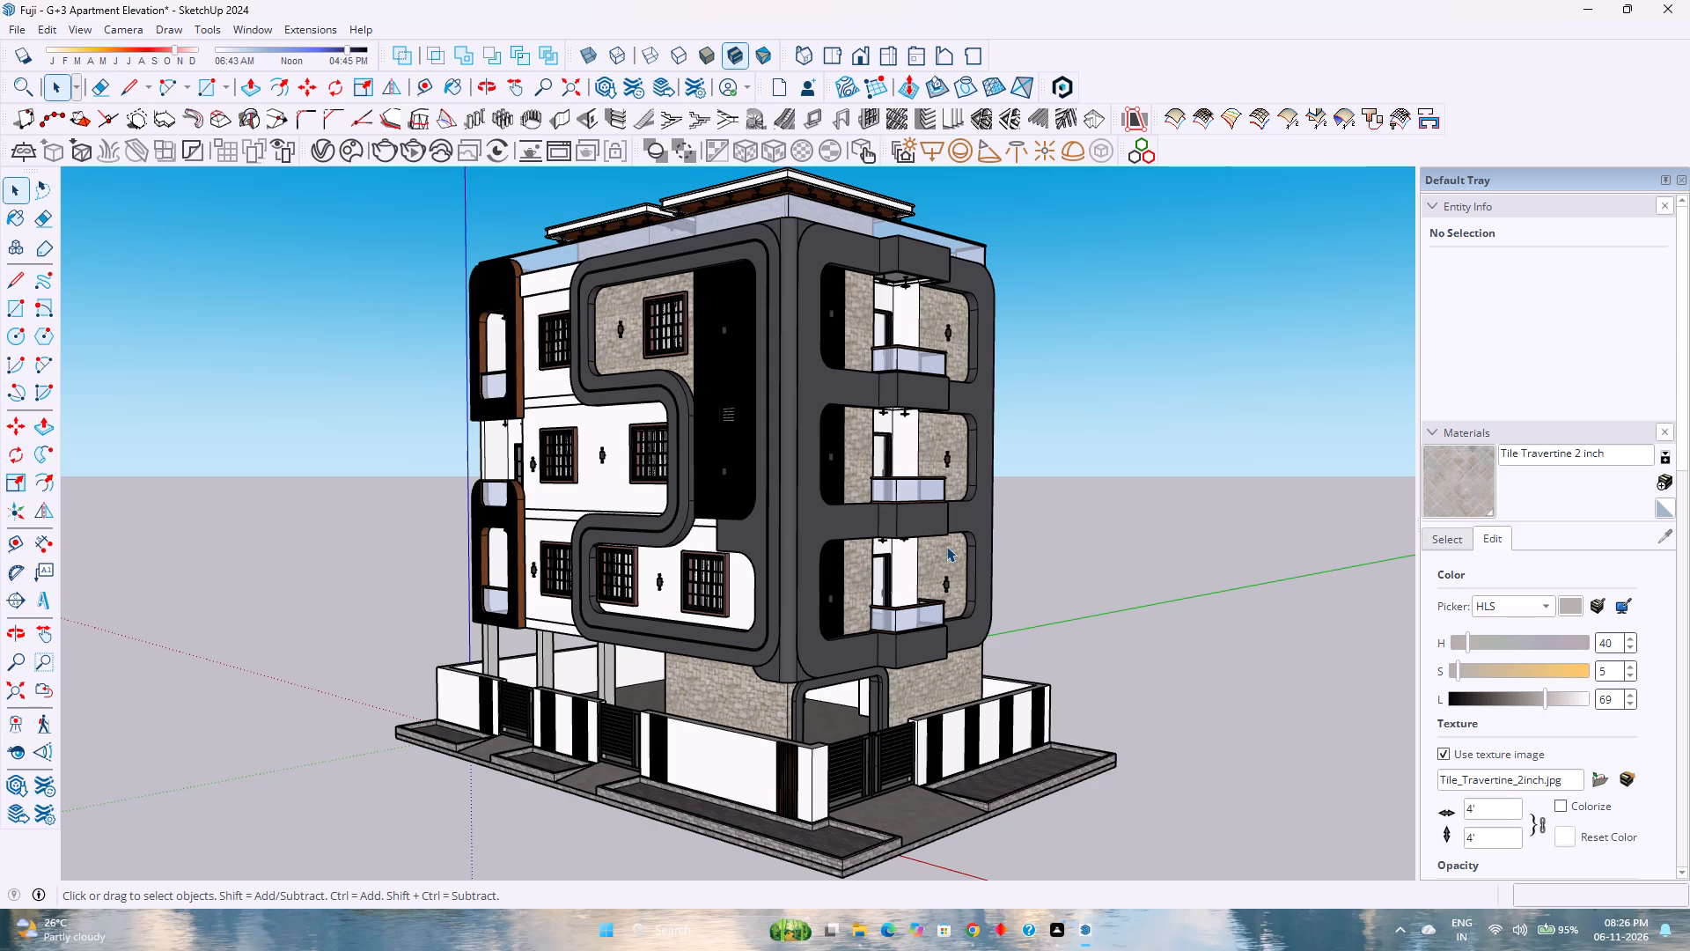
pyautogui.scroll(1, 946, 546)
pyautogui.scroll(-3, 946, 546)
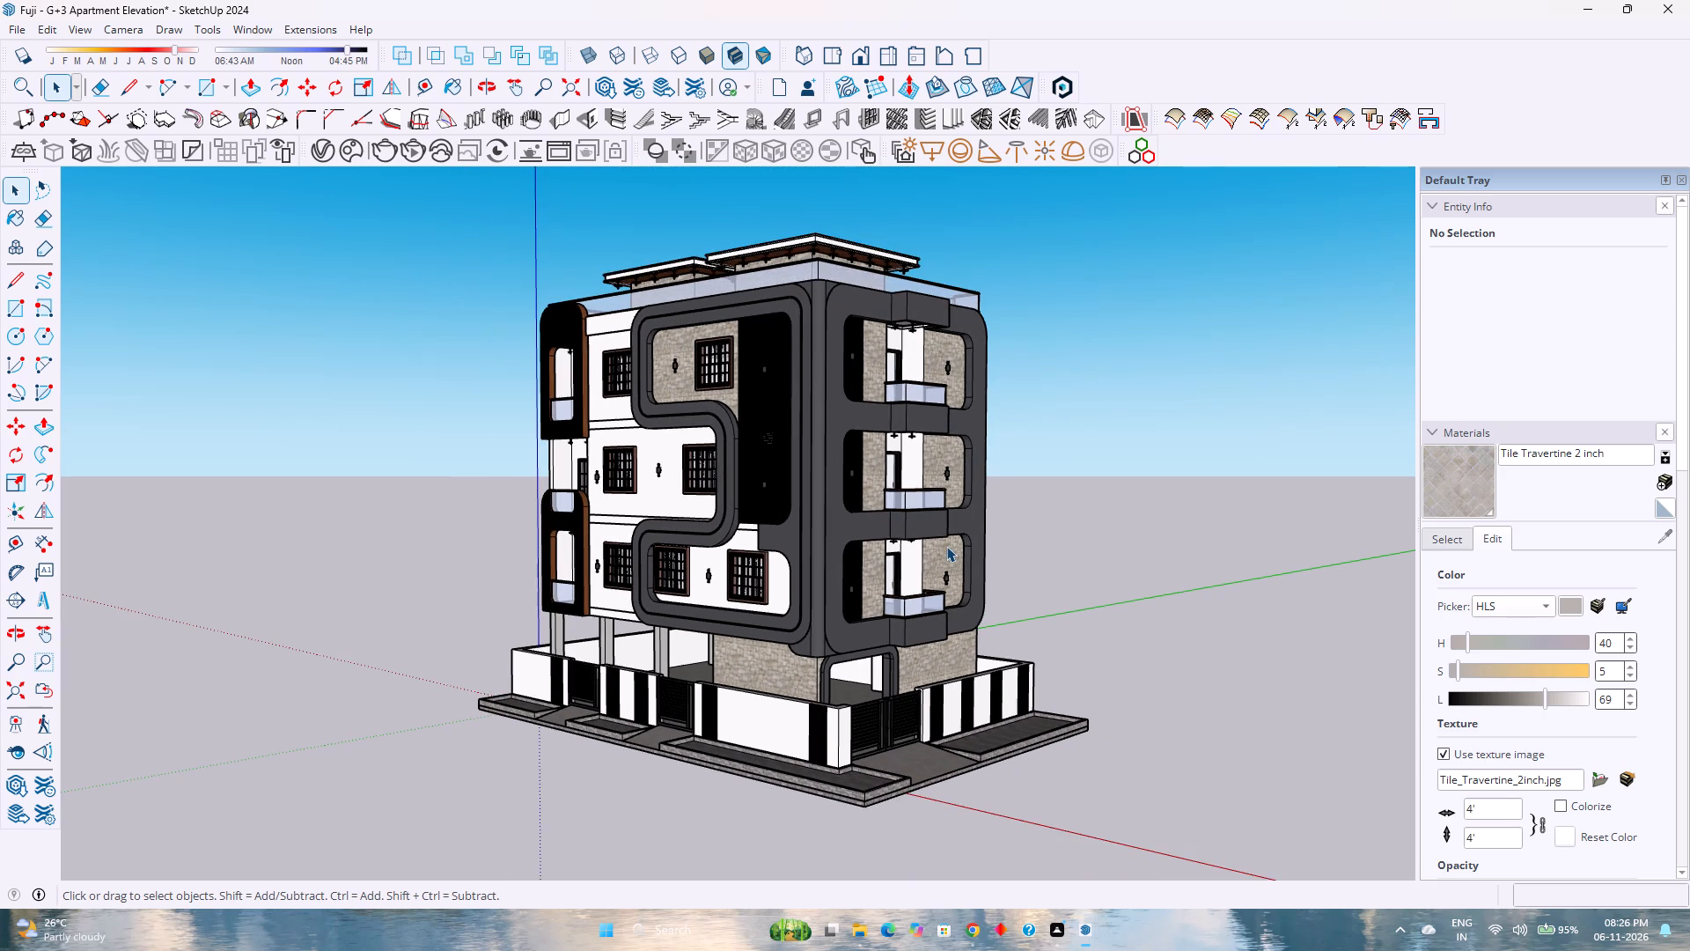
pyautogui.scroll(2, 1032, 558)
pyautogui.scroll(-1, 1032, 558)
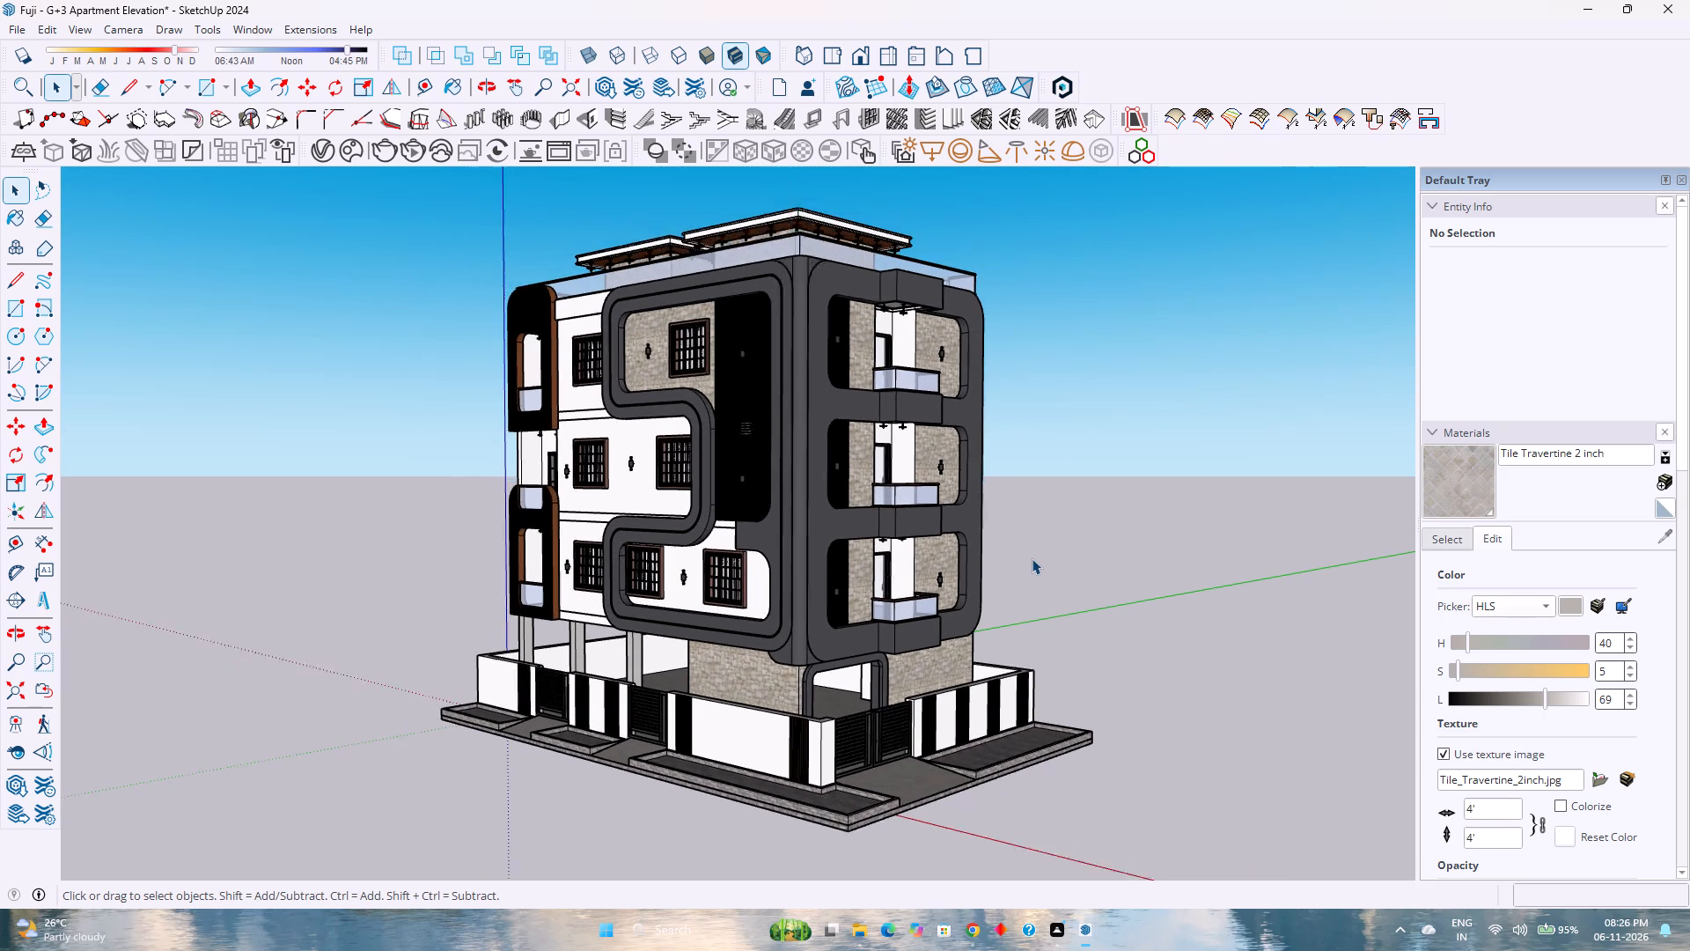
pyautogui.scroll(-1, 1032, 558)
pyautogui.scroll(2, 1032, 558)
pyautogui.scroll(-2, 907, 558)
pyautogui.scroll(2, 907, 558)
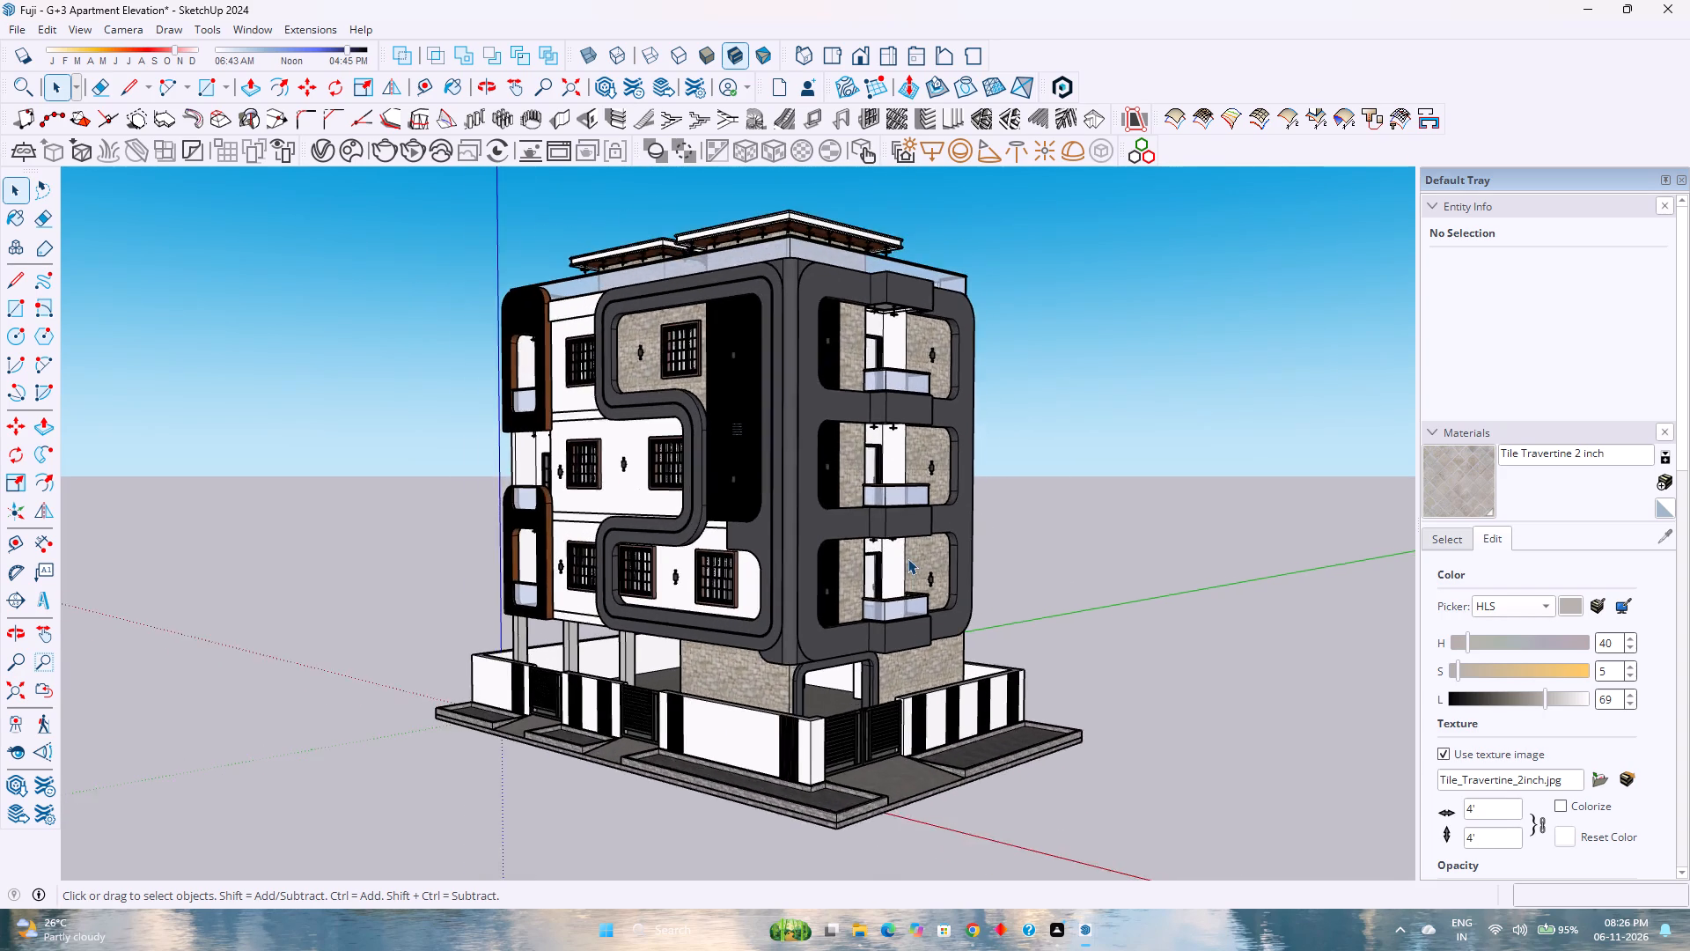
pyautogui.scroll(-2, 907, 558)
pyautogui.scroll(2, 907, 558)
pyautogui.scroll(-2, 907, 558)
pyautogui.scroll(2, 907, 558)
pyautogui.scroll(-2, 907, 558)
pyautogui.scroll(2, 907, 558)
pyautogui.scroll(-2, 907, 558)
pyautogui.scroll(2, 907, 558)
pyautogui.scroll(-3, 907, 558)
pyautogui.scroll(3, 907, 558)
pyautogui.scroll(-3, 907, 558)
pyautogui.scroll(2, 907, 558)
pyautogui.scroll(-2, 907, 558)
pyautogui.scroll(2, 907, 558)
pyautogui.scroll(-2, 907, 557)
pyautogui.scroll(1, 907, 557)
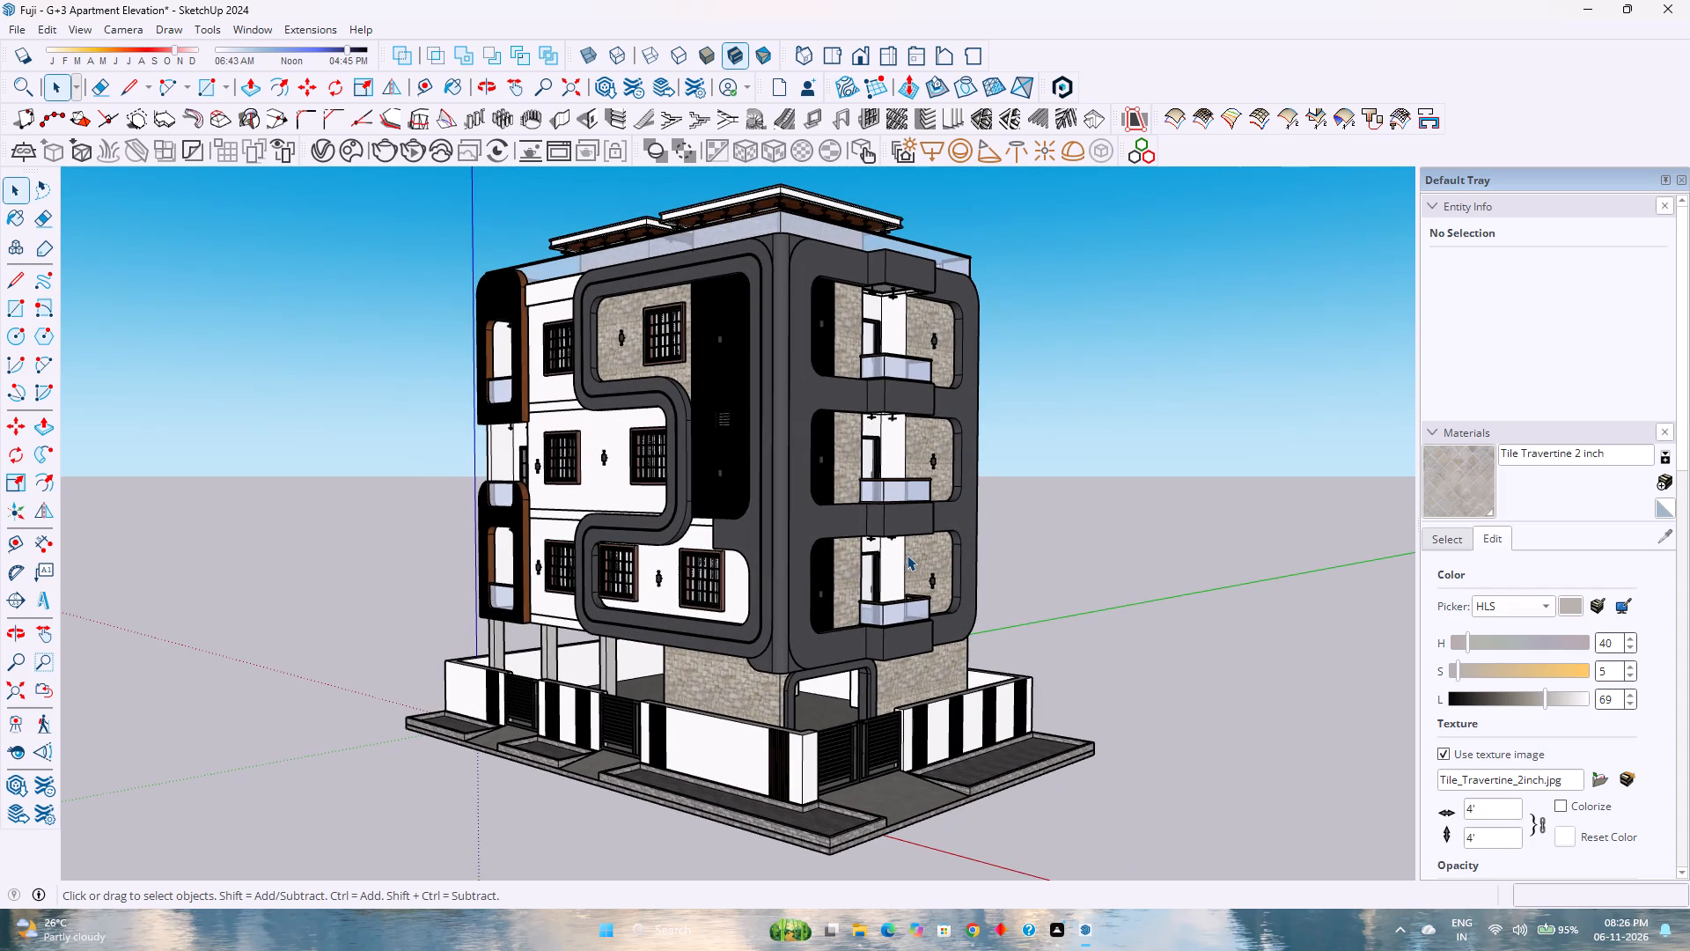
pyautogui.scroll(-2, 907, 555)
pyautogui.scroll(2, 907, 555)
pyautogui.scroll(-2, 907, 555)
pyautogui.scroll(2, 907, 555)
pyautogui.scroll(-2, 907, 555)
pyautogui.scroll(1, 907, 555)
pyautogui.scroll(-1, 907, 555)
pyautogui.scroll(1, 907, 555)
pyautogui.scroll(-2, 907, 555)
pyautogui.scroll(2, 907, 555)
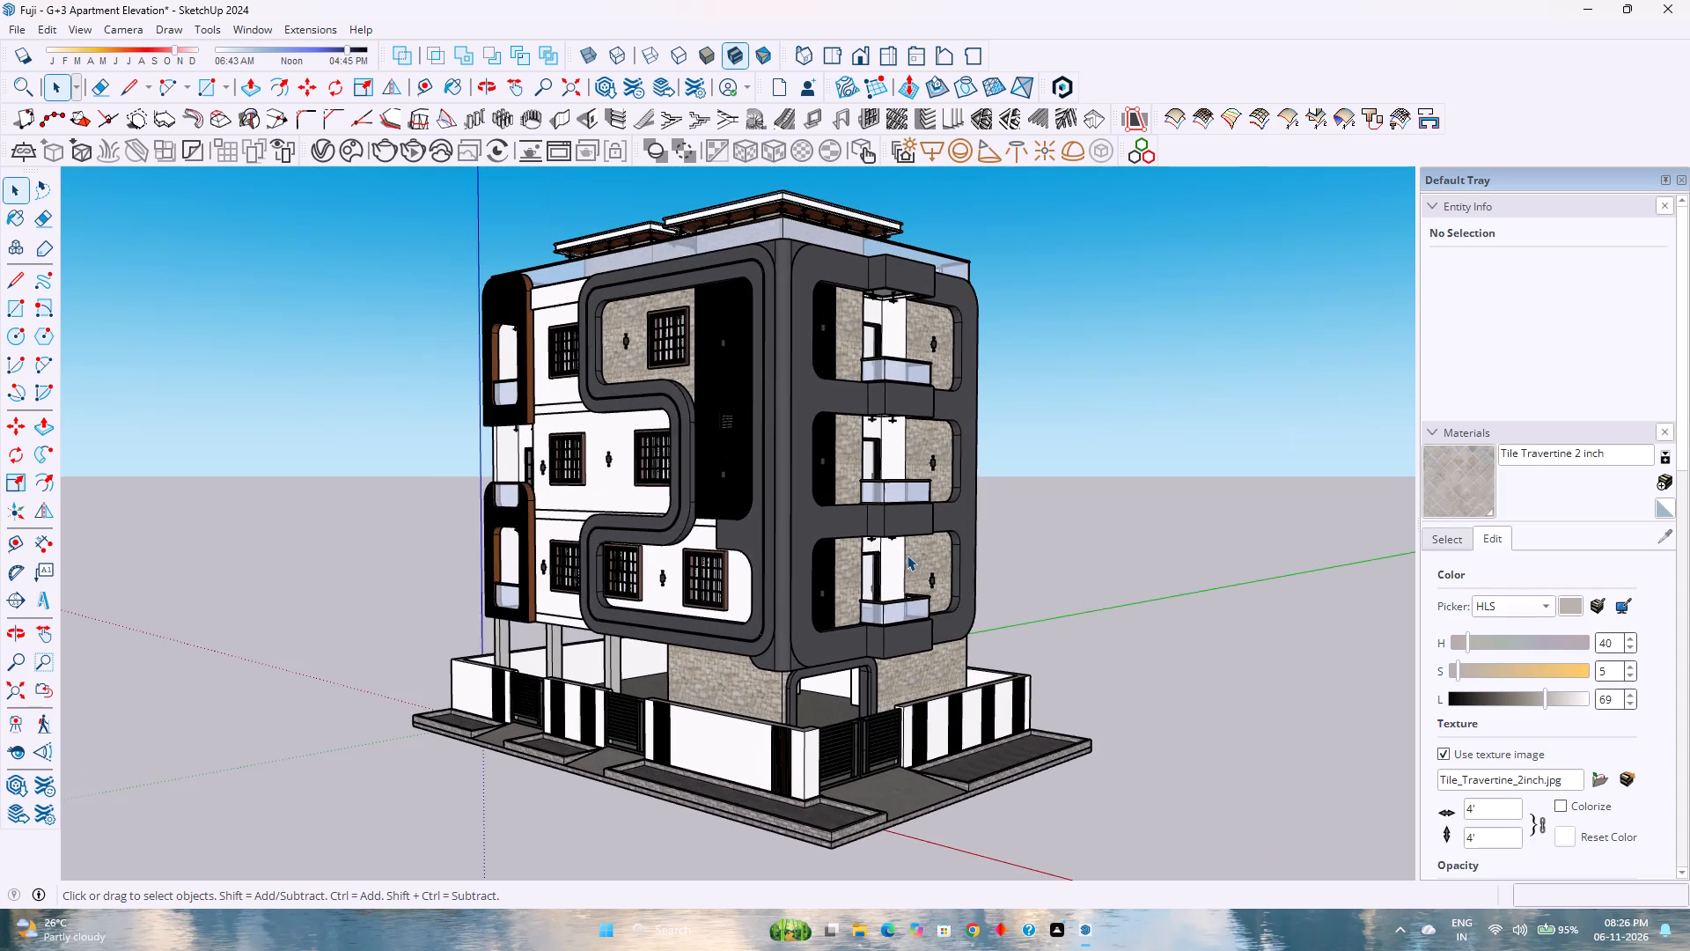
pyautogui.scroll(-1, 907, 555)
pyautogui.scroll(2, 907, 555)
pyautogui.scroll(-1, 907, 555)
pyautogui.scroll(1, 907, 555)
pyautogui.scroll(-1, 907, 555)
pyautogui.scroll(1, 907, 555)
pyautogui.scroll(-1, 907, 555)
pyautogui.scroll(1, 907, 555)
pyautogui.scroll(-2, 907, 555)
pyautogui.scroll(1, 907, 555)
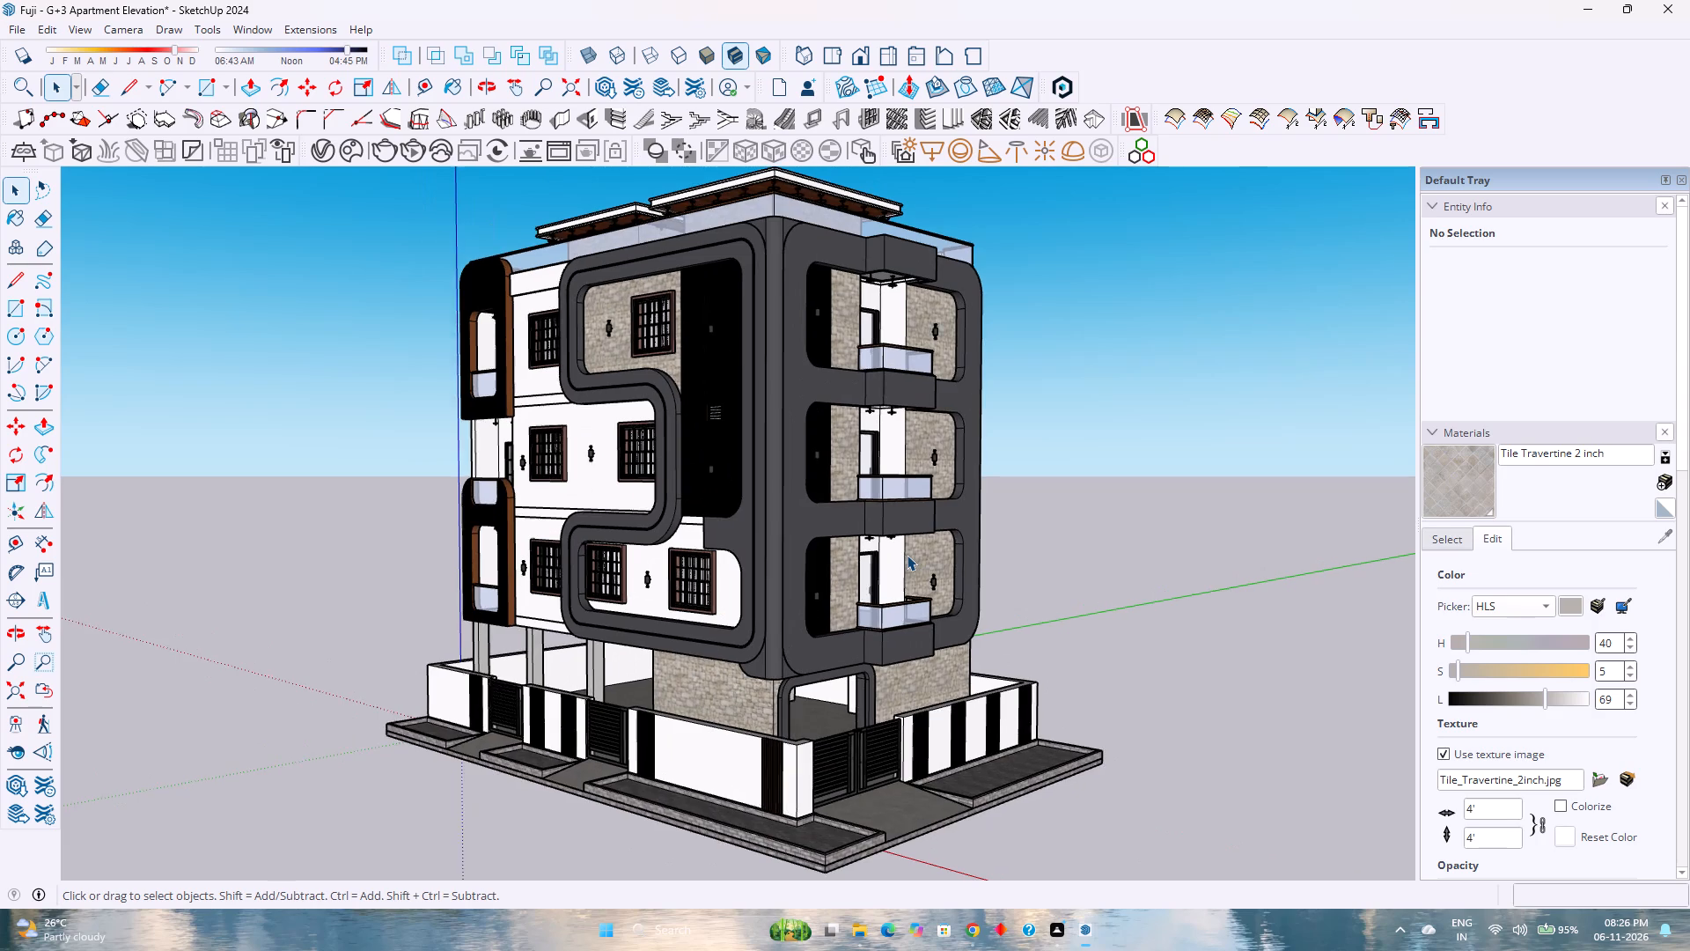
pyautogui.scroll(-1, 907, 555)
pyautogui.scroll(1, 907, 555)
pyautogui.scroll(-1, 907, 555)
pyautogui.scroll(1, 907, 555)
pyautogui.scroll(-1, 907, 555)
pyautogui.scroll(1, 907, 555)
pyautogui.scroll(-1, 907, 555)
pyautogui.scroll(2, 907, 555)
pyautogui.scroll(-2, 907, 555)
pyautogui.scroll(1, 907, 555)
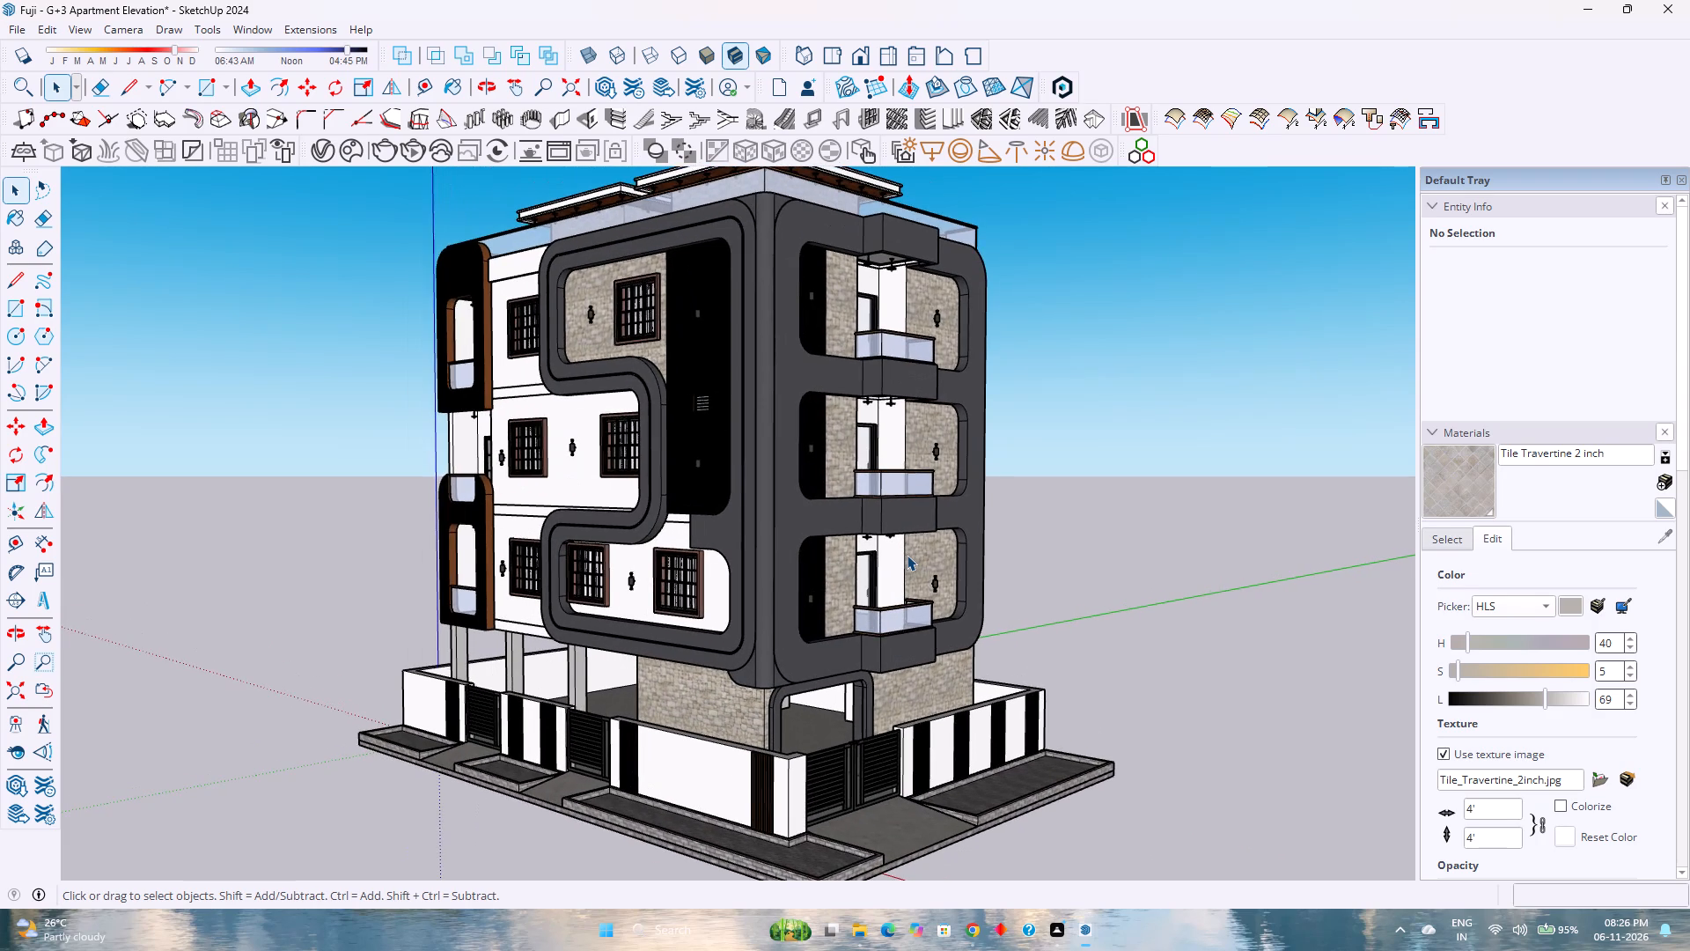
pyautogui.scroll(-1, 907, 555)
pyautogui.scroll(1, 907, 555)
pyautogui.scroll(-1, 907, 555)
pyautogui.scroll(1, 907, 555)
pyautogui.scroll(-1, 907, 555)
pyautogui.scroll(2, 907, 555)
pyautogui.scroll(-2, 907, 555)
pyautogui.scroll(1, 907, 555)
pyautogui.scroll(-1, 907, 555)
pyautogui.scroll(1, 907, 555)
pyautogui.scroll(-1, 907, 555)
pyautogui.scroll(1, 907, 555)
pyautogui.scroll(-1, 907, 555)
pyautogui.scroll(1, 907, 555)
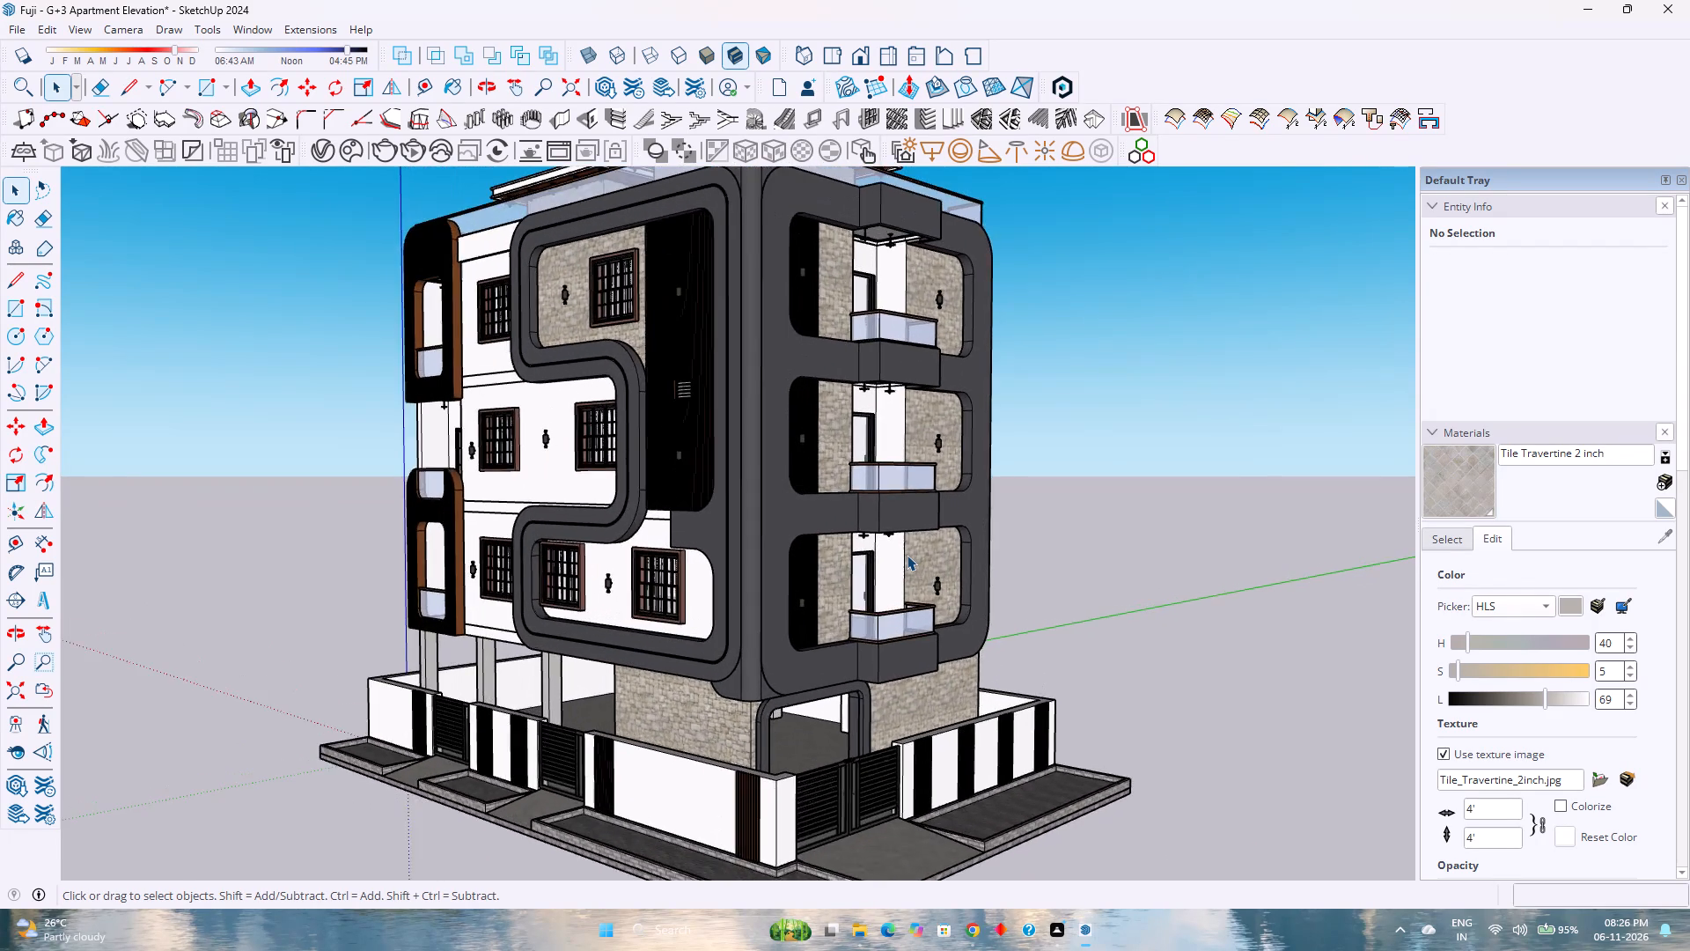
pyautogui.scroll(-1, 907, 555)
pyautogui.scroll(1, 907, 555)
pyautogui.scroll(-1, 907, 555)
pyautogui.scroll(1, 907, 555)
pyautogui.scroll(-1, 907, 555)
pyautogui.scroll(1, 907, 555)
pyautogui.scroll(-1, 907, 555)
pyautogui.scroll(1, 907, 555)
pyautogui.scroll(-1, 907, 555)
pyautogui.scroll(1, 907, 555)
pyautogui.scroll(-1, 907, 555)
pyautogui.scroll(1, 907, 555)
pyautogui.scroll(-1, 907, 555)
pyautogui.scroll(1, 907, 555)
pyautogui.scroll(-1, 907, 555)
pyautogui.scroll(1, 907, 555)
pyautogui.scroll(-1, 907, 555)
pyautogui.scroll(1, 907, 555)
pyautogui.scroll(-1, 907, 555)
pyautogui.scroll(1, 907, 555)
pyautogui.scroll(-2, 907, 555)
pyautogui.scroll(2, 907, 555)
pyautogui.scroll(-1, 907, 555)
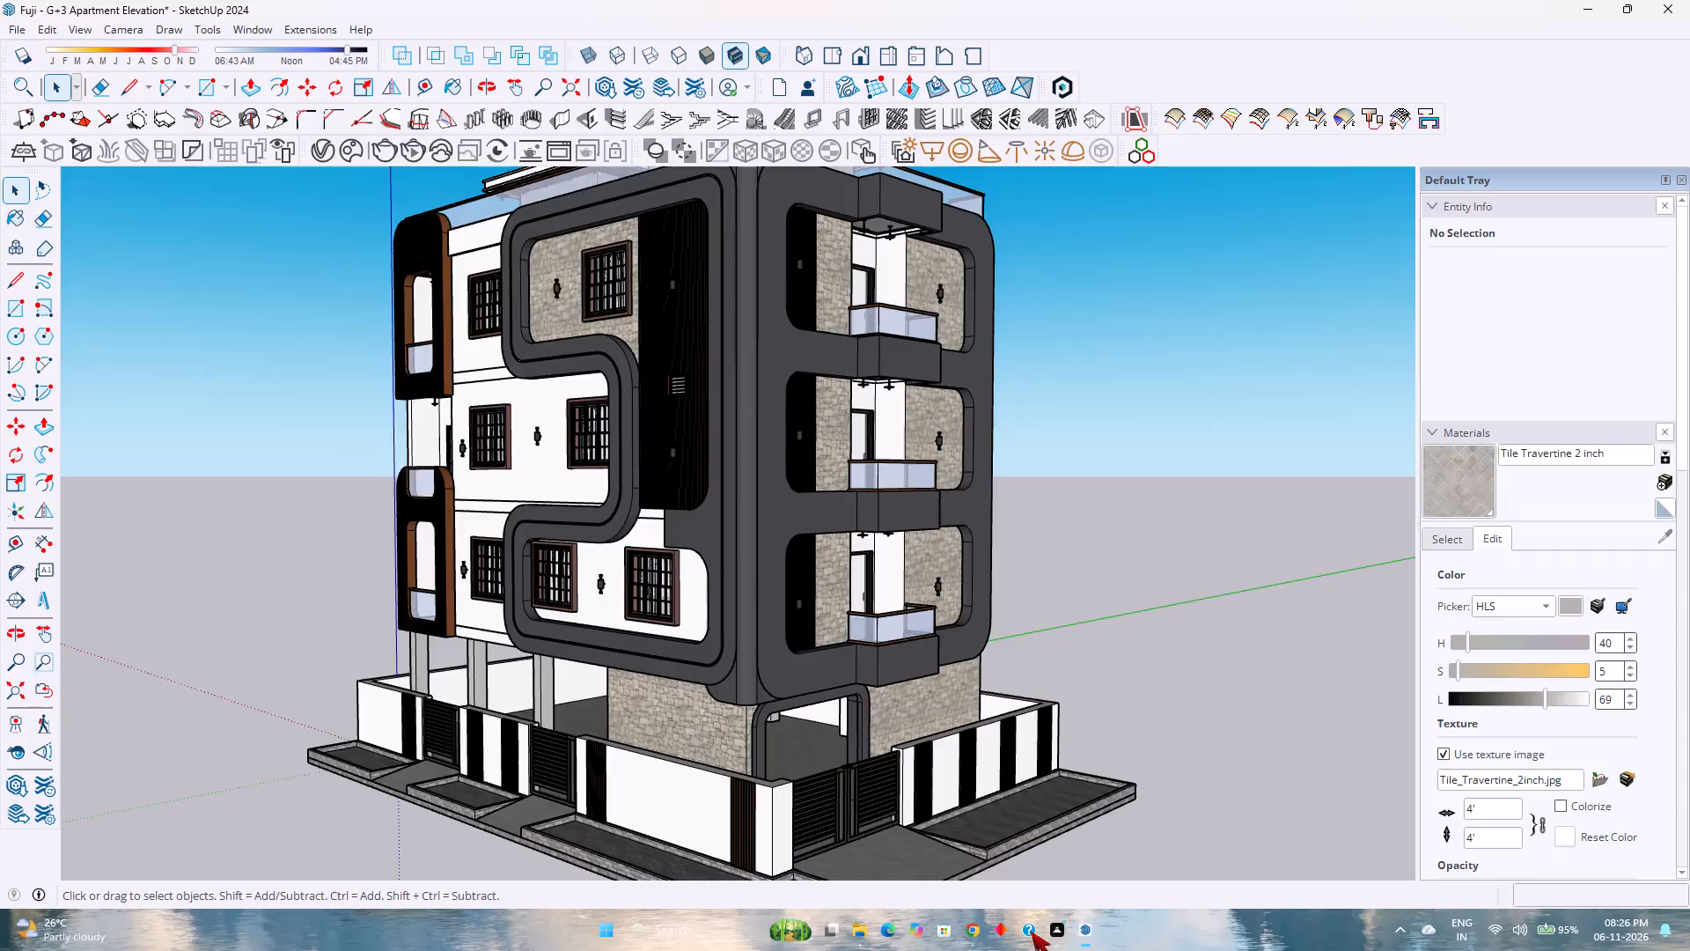
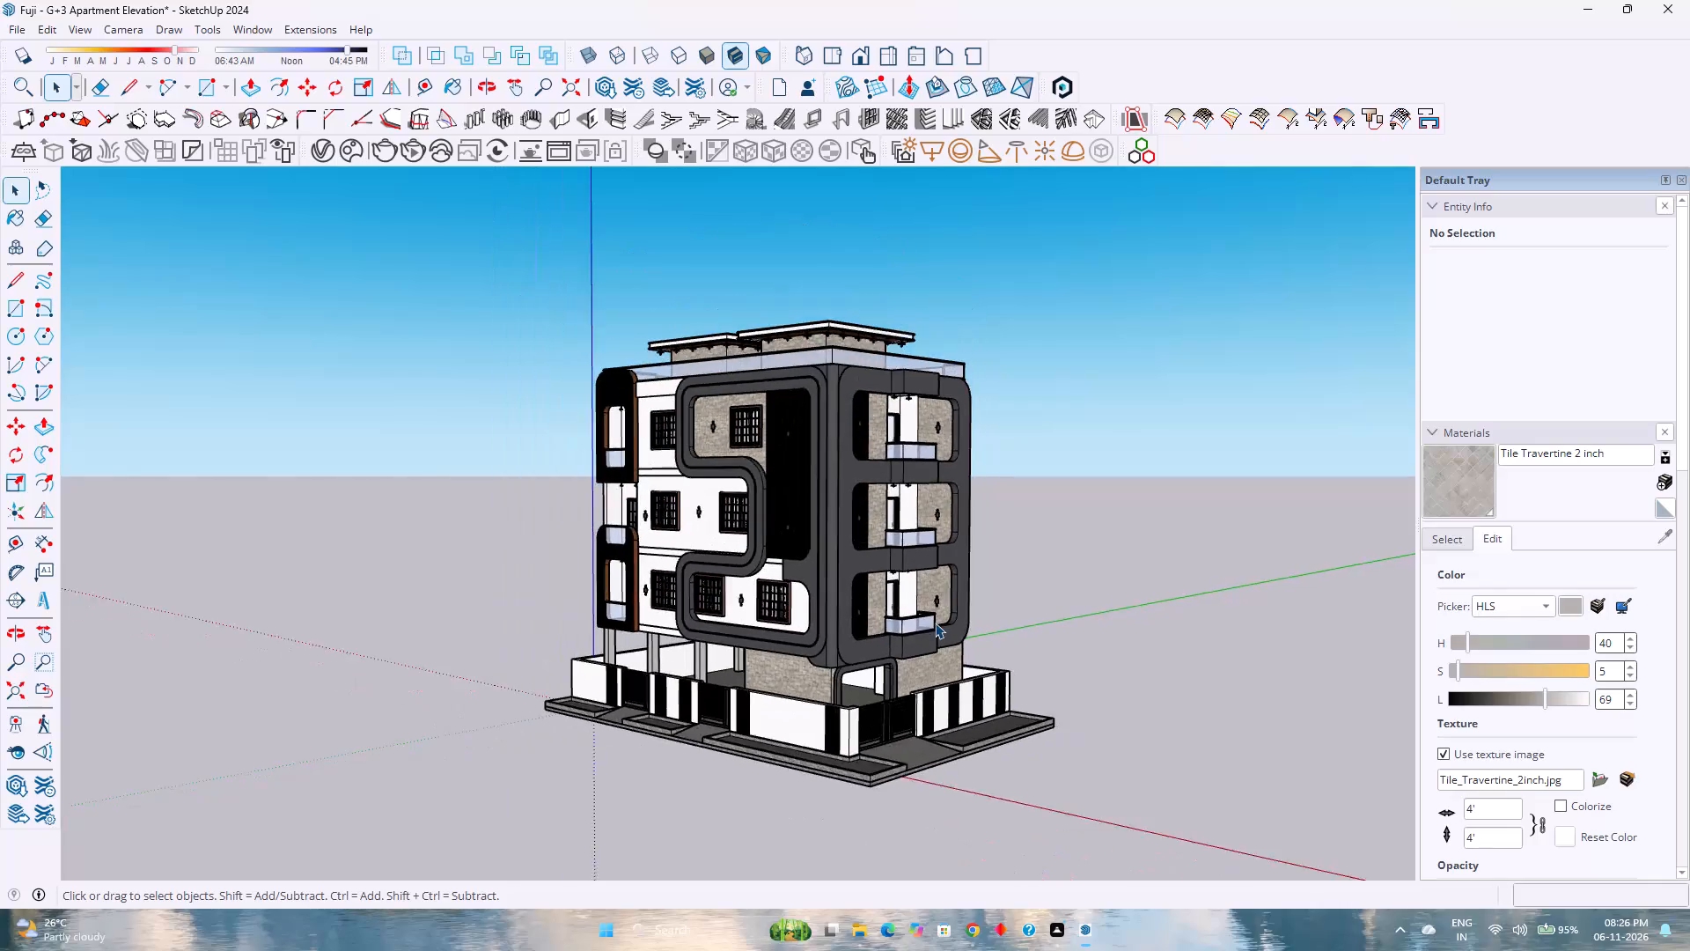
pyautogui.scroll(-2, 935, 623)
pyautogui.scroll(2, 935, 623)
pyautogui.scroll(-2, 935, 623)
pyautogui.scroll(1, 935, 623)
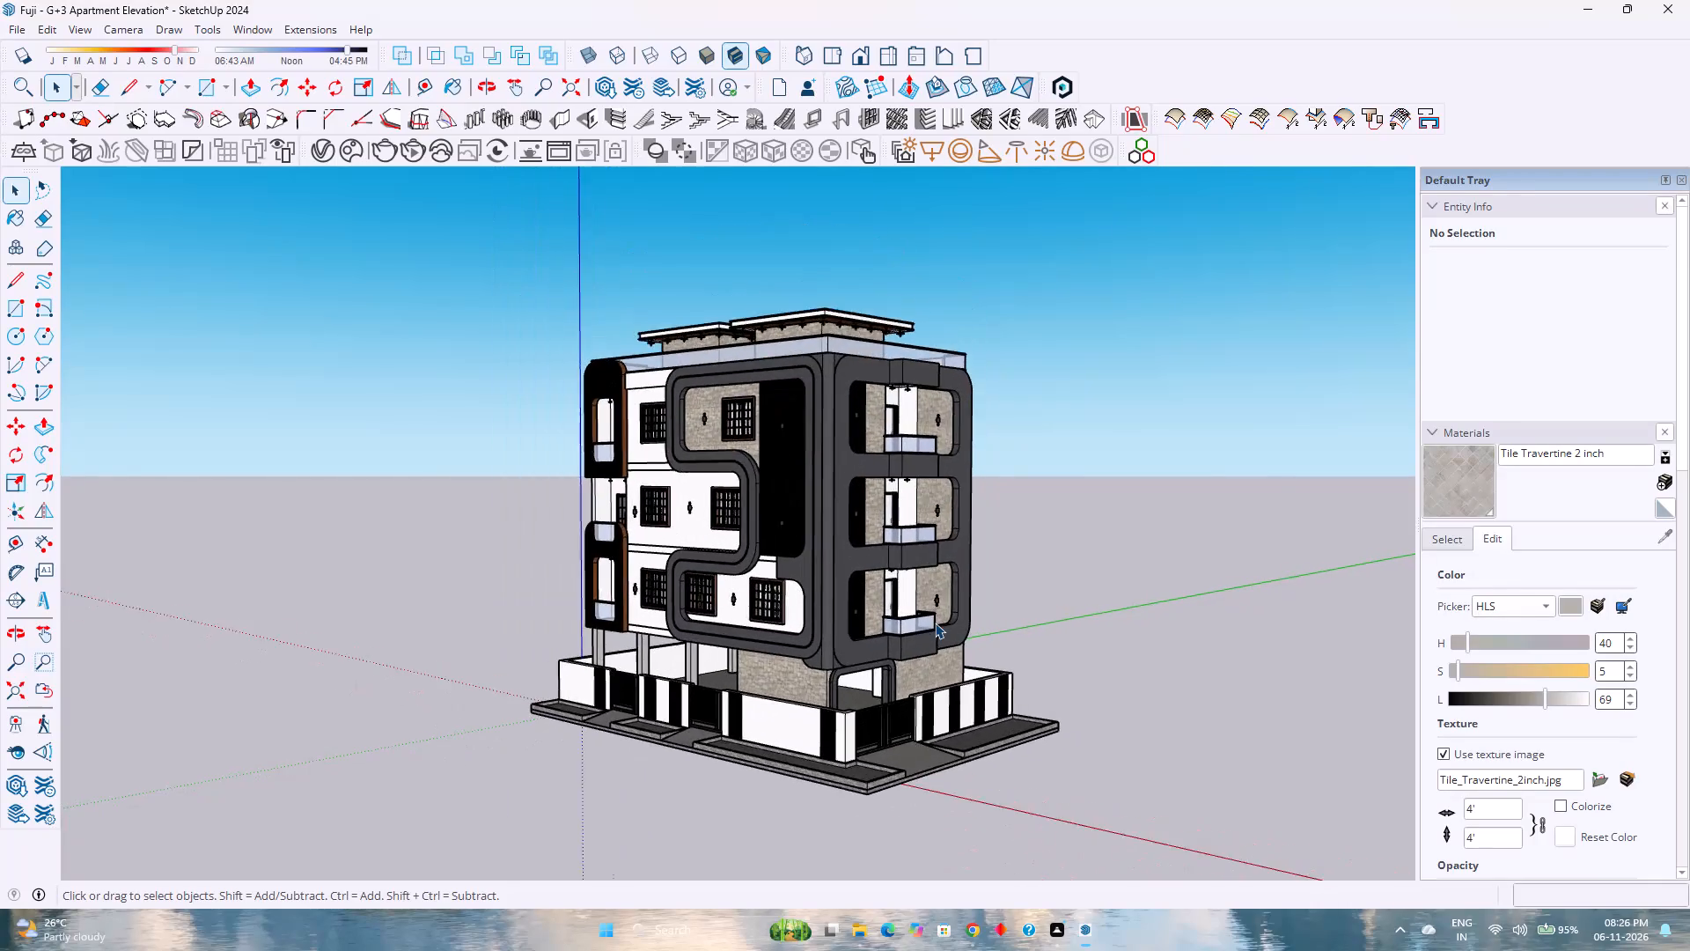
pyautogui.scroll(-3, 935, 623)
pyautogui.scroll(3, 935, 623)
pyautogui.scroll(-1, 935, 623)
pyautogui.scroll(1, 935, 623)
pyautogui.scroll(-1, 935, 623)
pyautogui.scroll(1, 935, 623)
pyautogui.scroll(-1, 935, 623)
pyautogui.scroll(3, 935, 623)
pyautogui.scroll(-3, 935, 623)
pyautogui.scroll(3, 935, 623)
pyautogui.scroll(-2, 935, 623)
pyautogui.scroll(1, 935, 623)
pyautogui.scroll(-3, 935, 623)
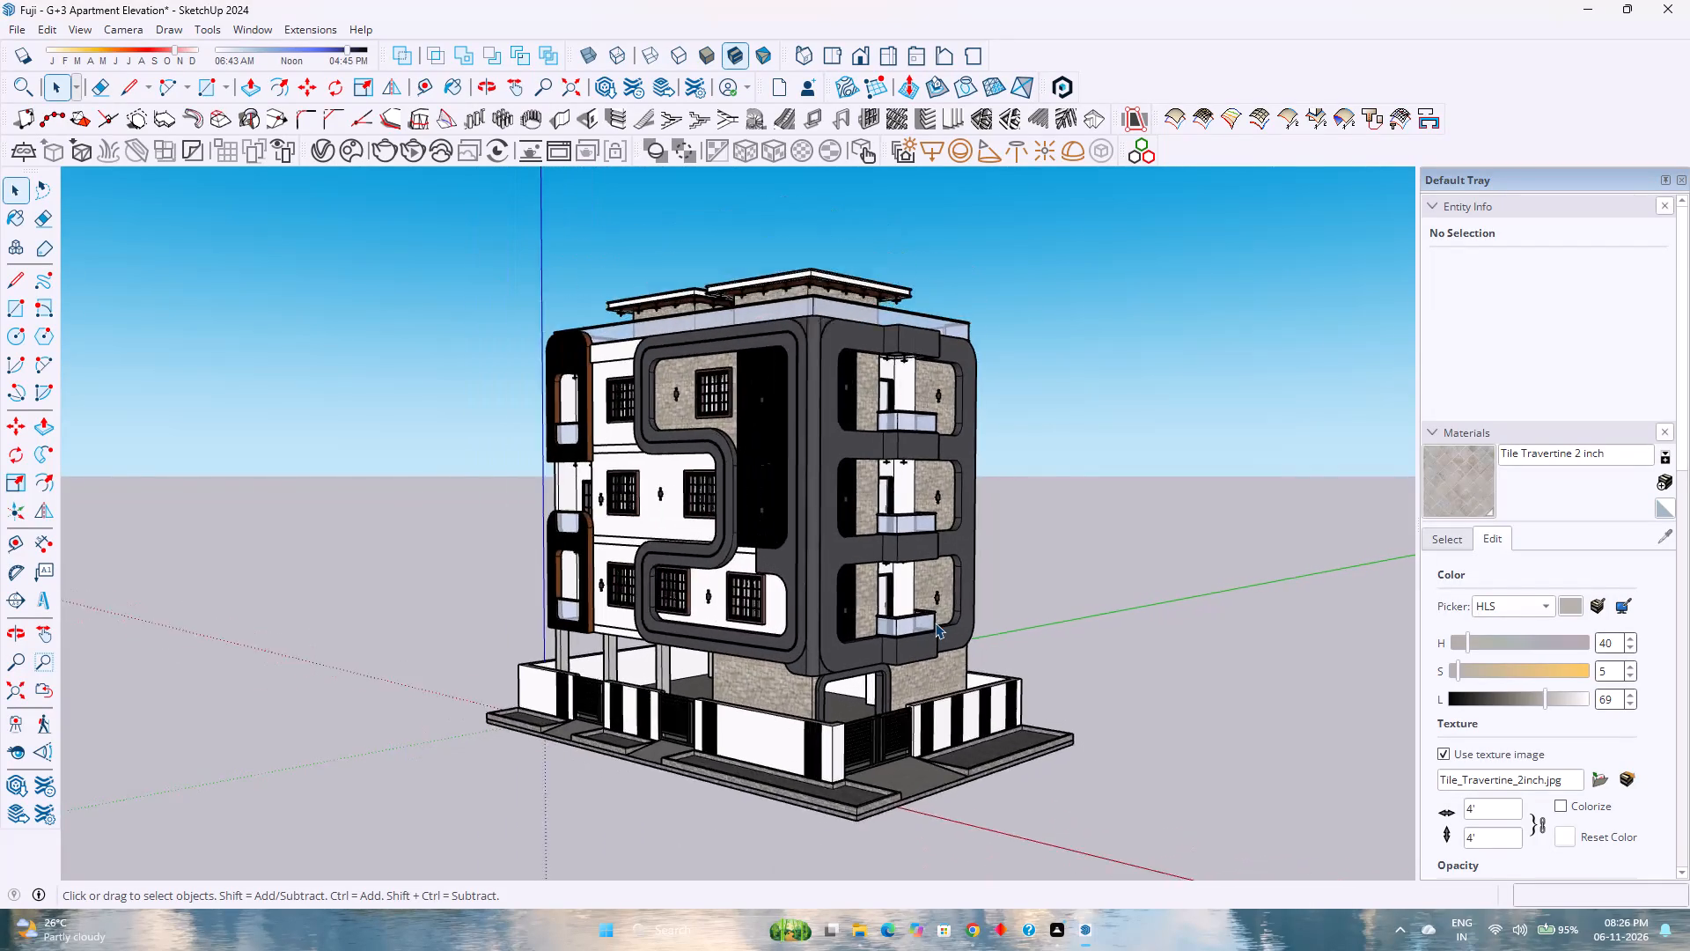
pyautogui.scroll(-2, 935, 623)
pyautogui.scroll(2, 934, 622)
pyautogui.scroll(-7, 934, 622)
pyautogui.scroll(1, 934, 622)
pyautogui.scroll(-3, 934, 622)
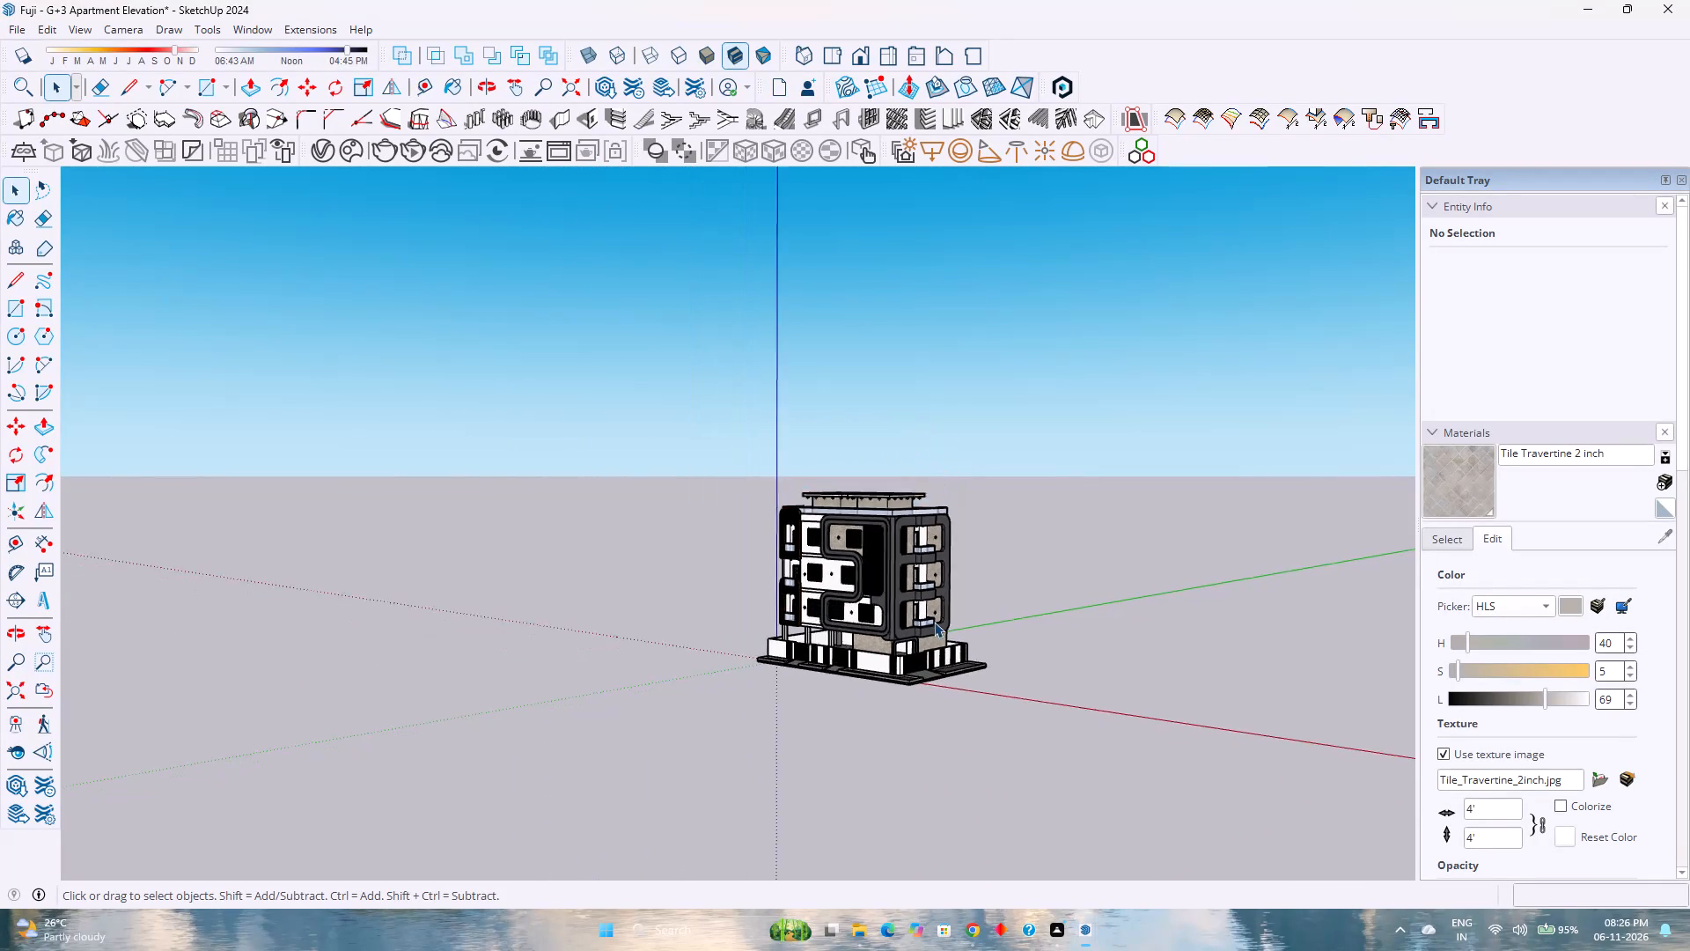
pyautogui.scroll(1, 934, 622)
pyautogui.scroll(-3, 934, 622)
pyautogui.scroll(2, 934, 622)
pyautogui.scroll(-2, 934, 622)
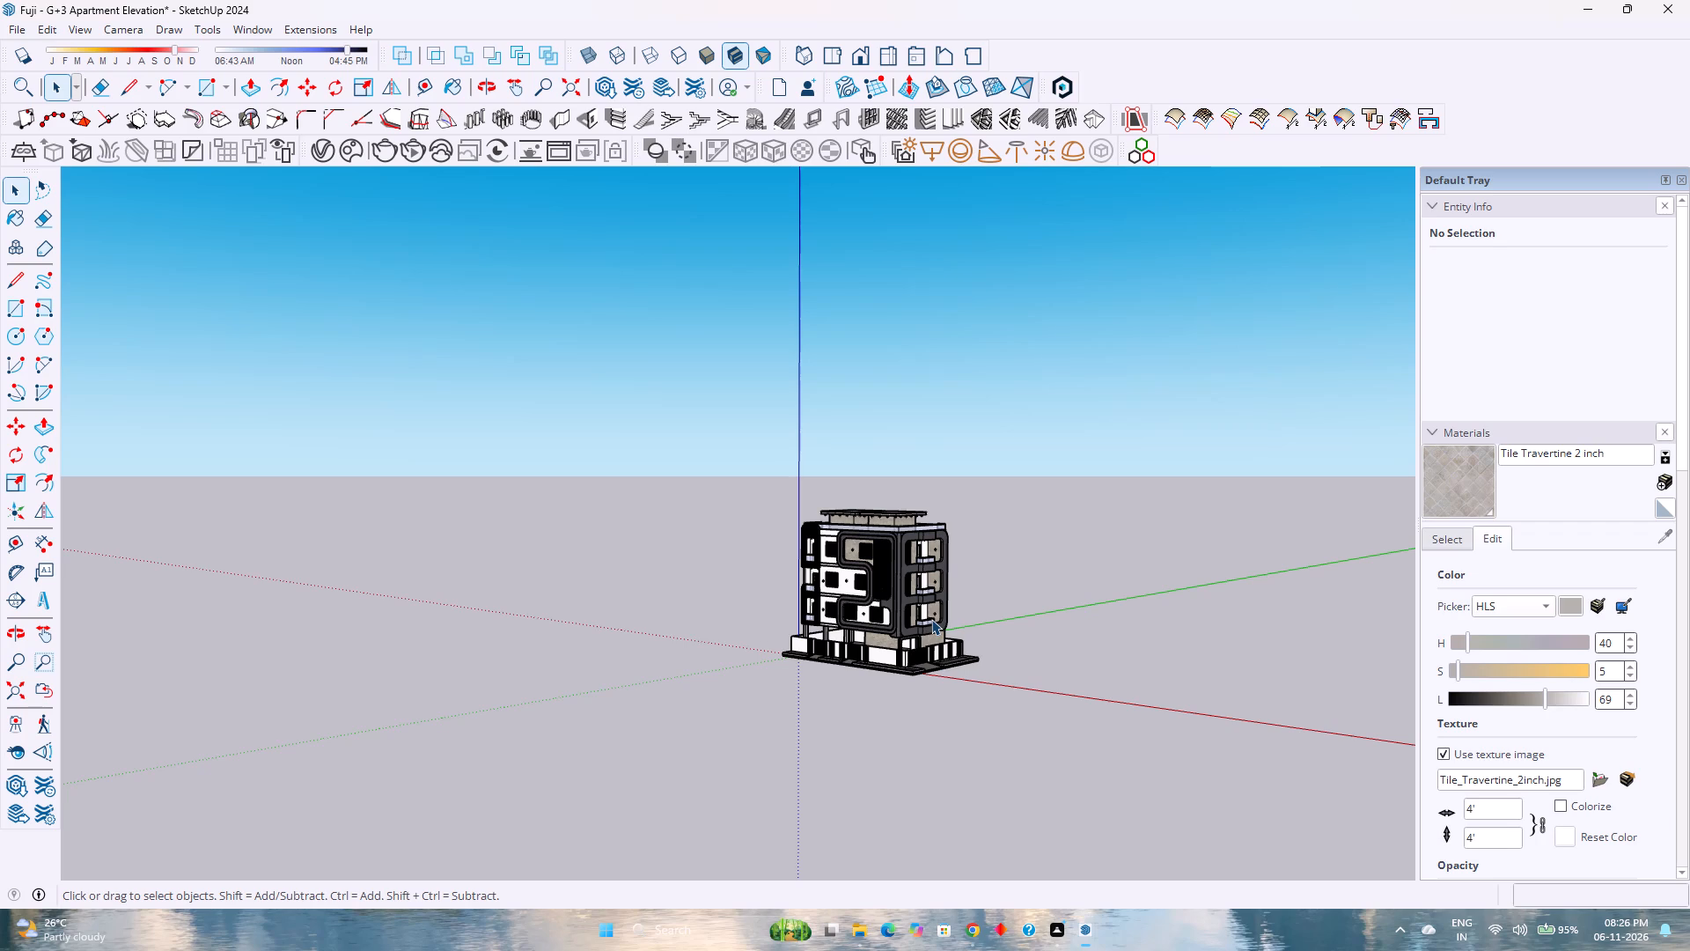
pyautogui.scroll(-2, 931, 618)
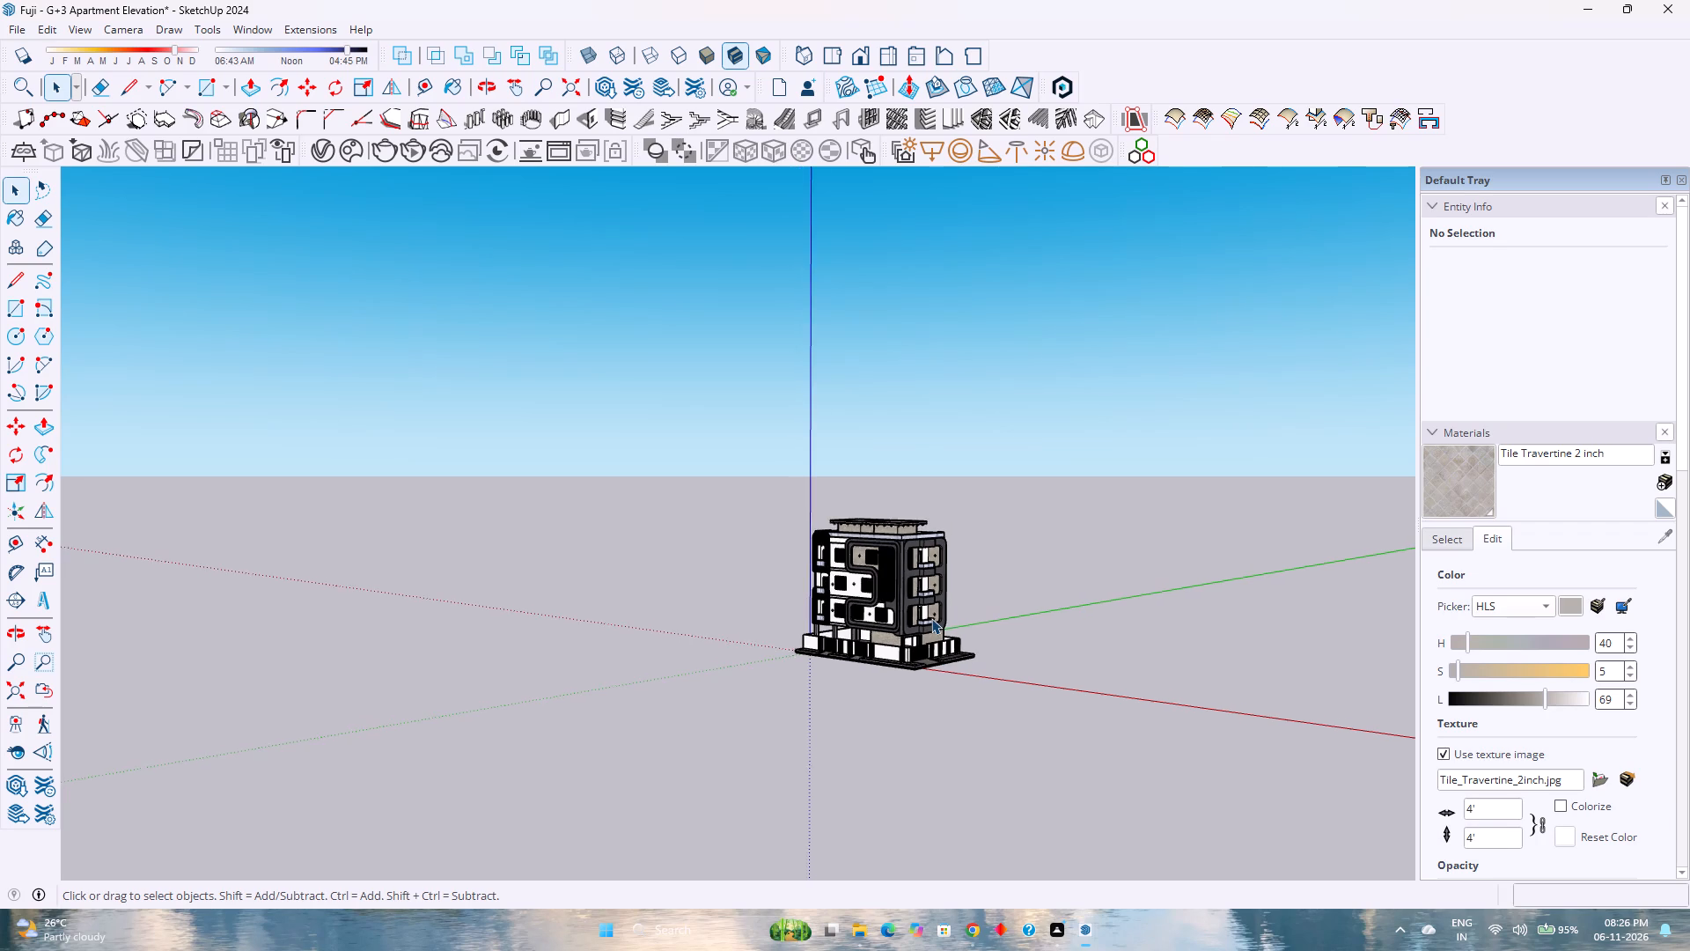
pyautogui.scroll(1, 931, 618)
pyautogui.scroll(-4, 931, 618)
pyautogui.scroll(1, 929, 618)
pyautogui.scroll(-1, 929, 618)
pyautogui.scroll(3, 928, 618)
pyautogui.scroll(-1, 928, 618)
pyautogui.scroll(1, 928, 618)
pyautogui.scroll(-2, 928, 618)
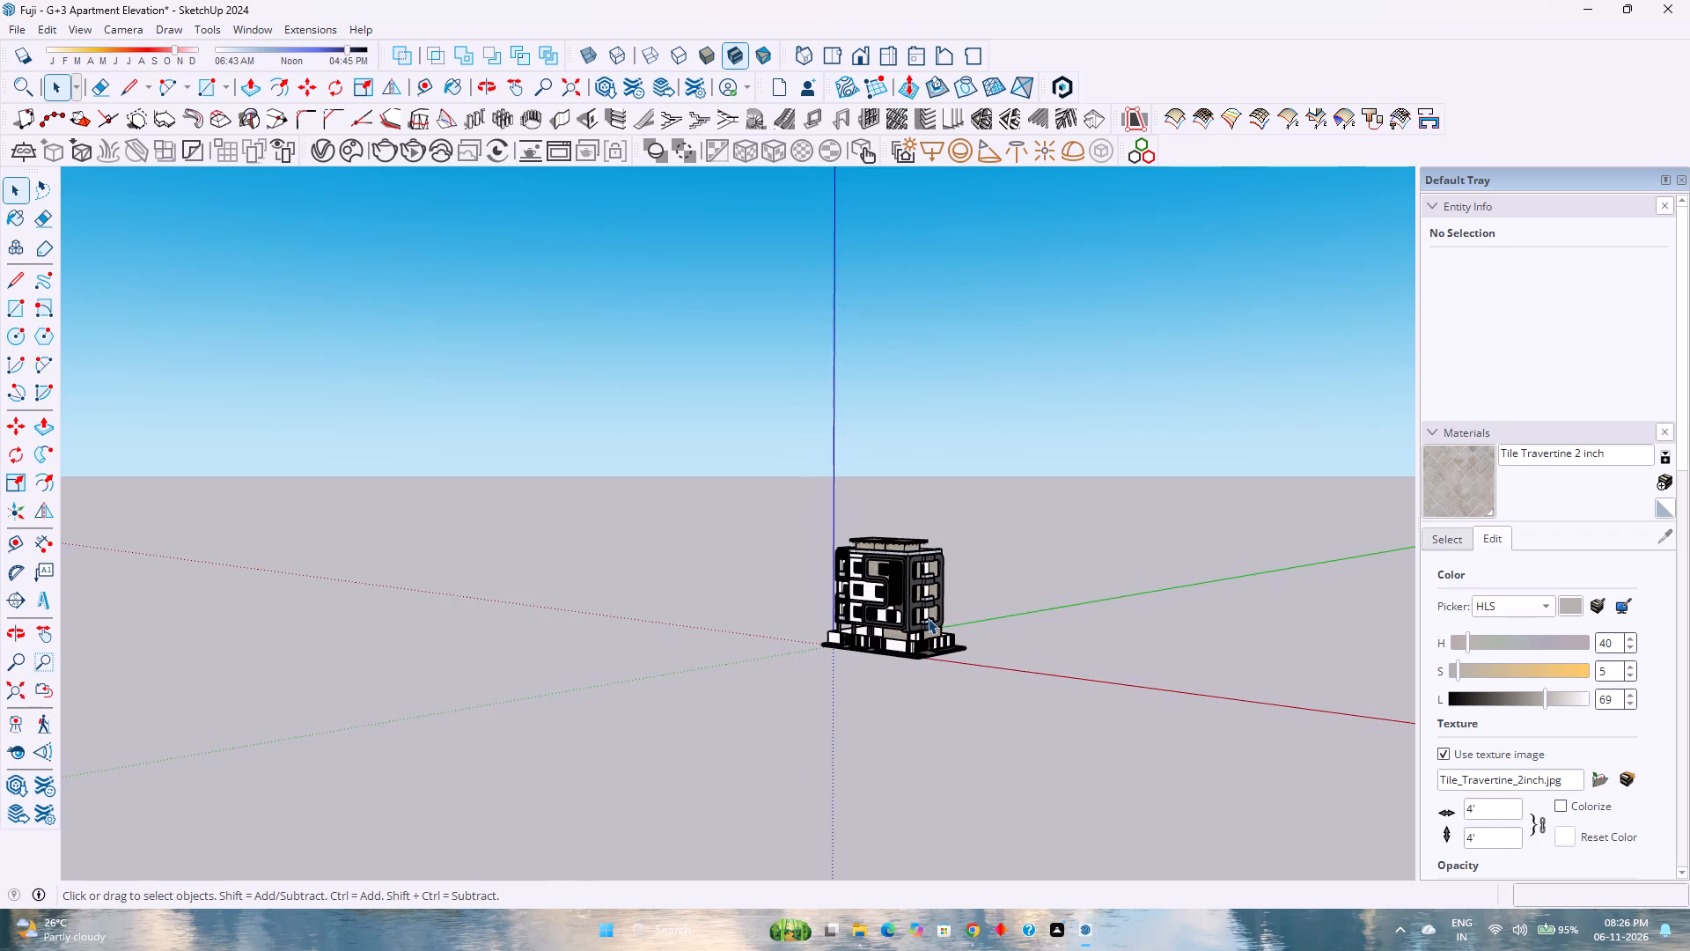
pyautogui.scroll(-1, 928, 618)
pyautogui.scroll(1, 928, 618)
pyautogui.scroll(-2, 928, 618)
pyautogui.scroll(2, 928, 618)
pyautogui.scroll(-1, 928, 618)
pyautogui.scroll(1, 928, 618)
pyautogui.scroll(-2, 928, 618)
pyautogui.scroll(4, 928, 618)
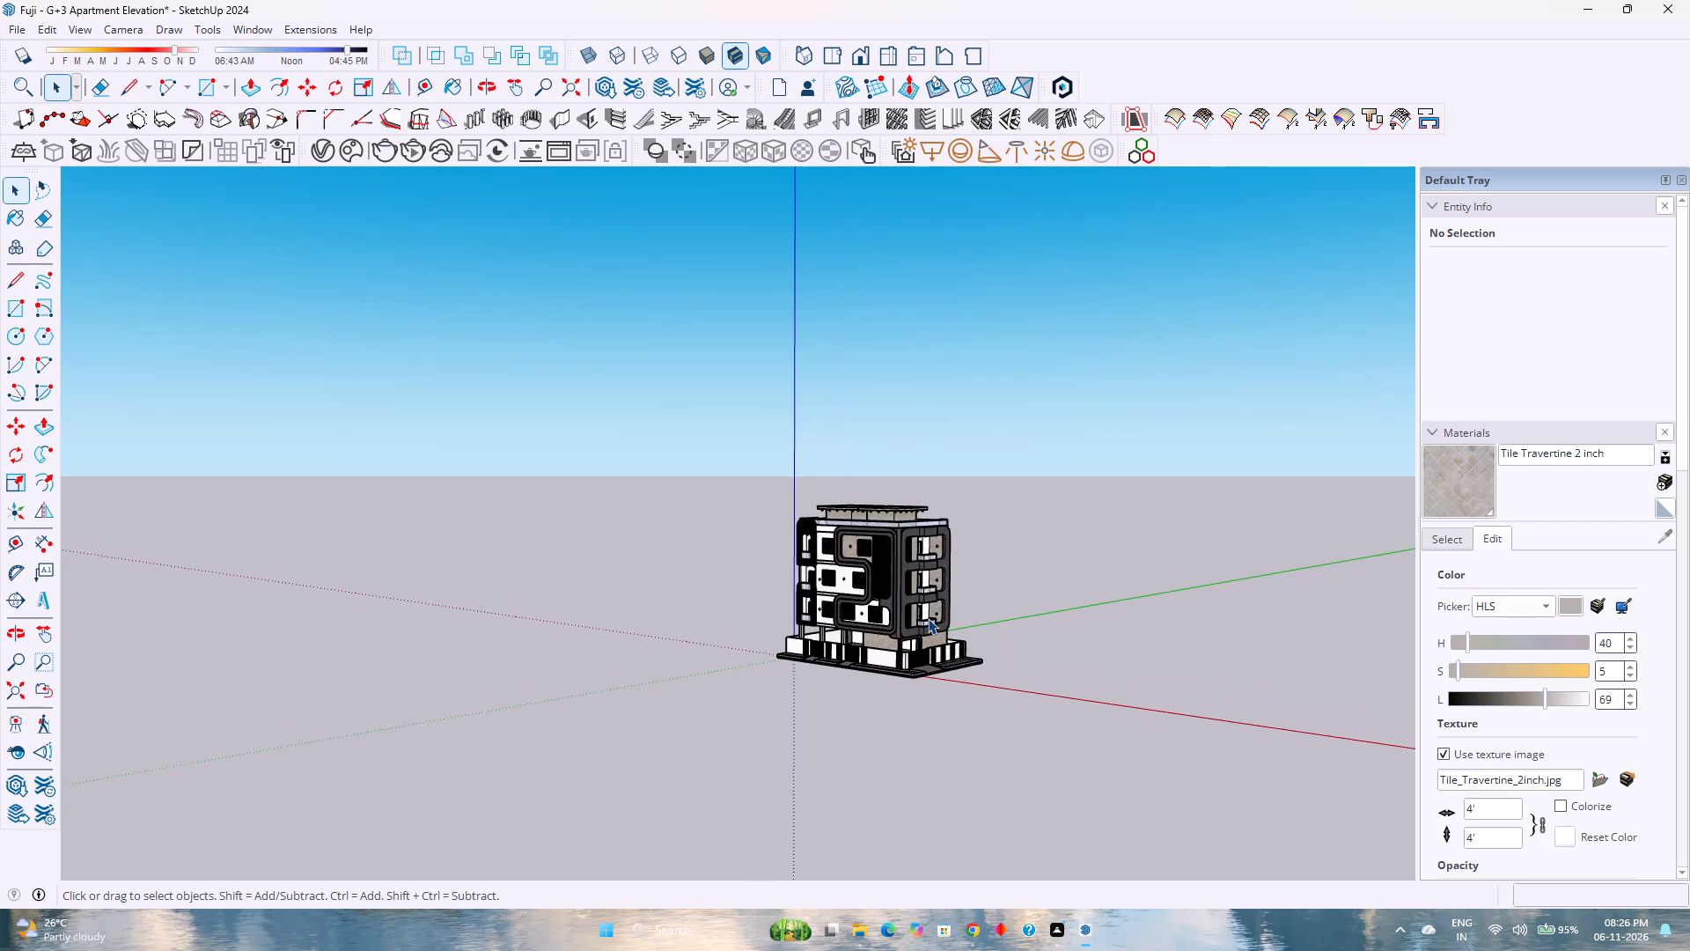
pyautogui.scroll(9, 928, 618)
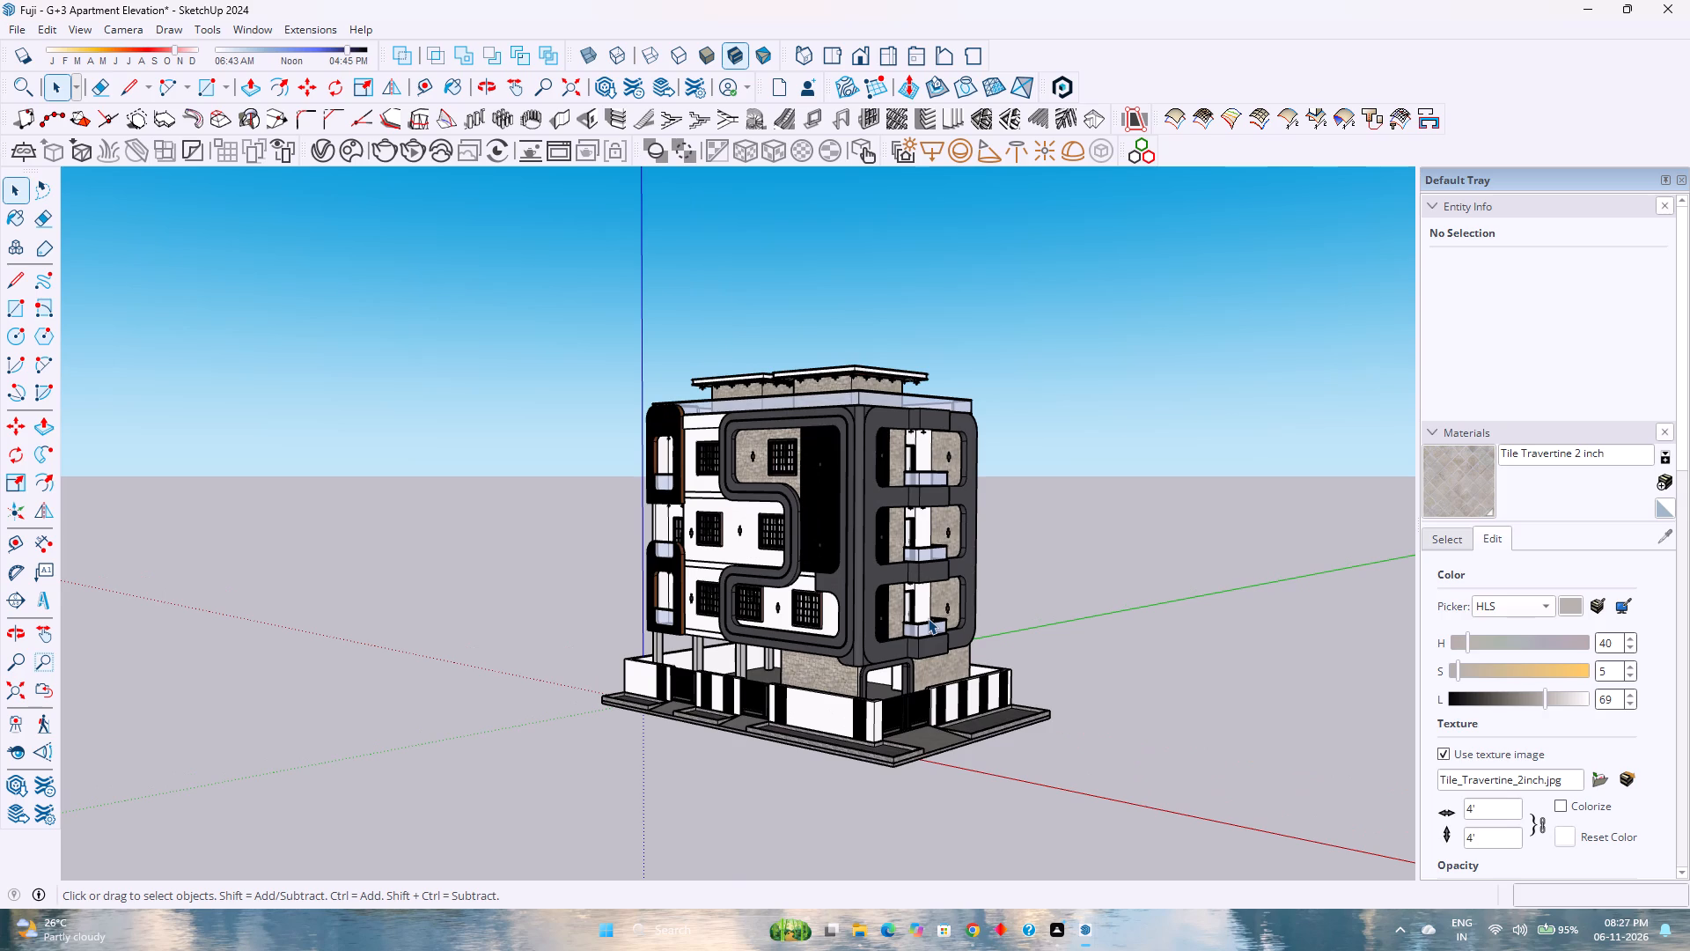
# Examine the apartment building's balcony facade, roof terrace and ground-level compound from several angles.
pyautogui.scroll(5, 966, 672)
pyautogui.scroll(-1, 999, 717)
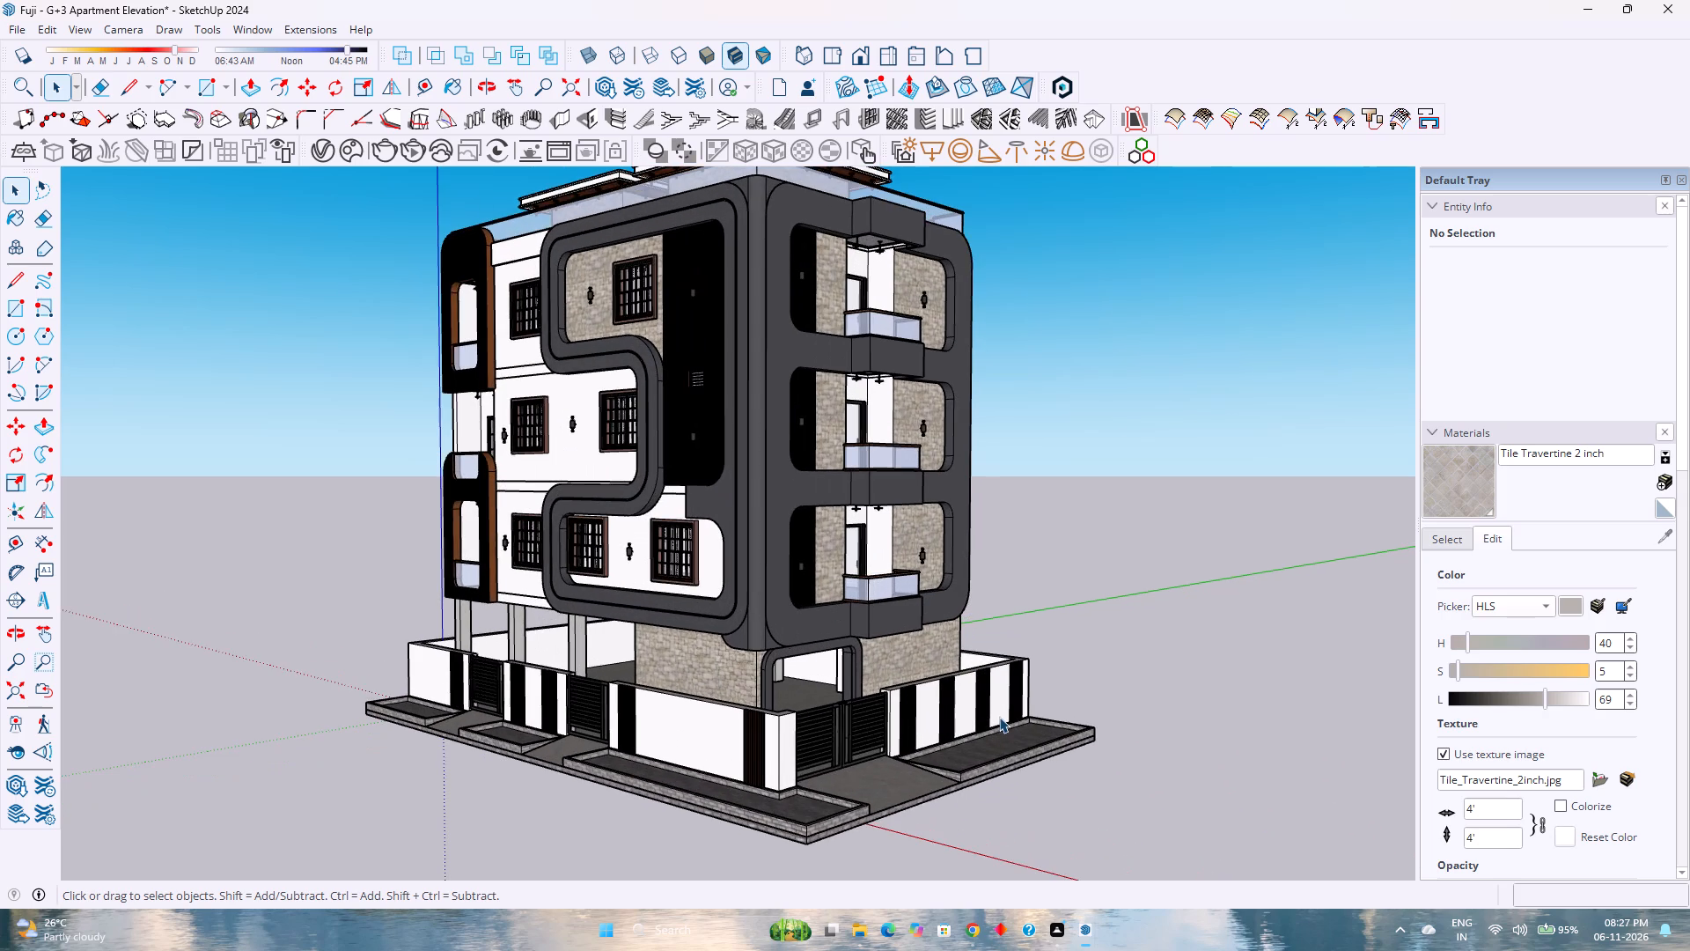
pyautogui.scroll(-1, 1024, 556)
pyautogui.scroll(2, 1024, 556)
pyautogui.scroll(-1, 915, 424)
pyautogui.moveTo(915, 424); pyautogui.dragTo(870, 529, button='middle')
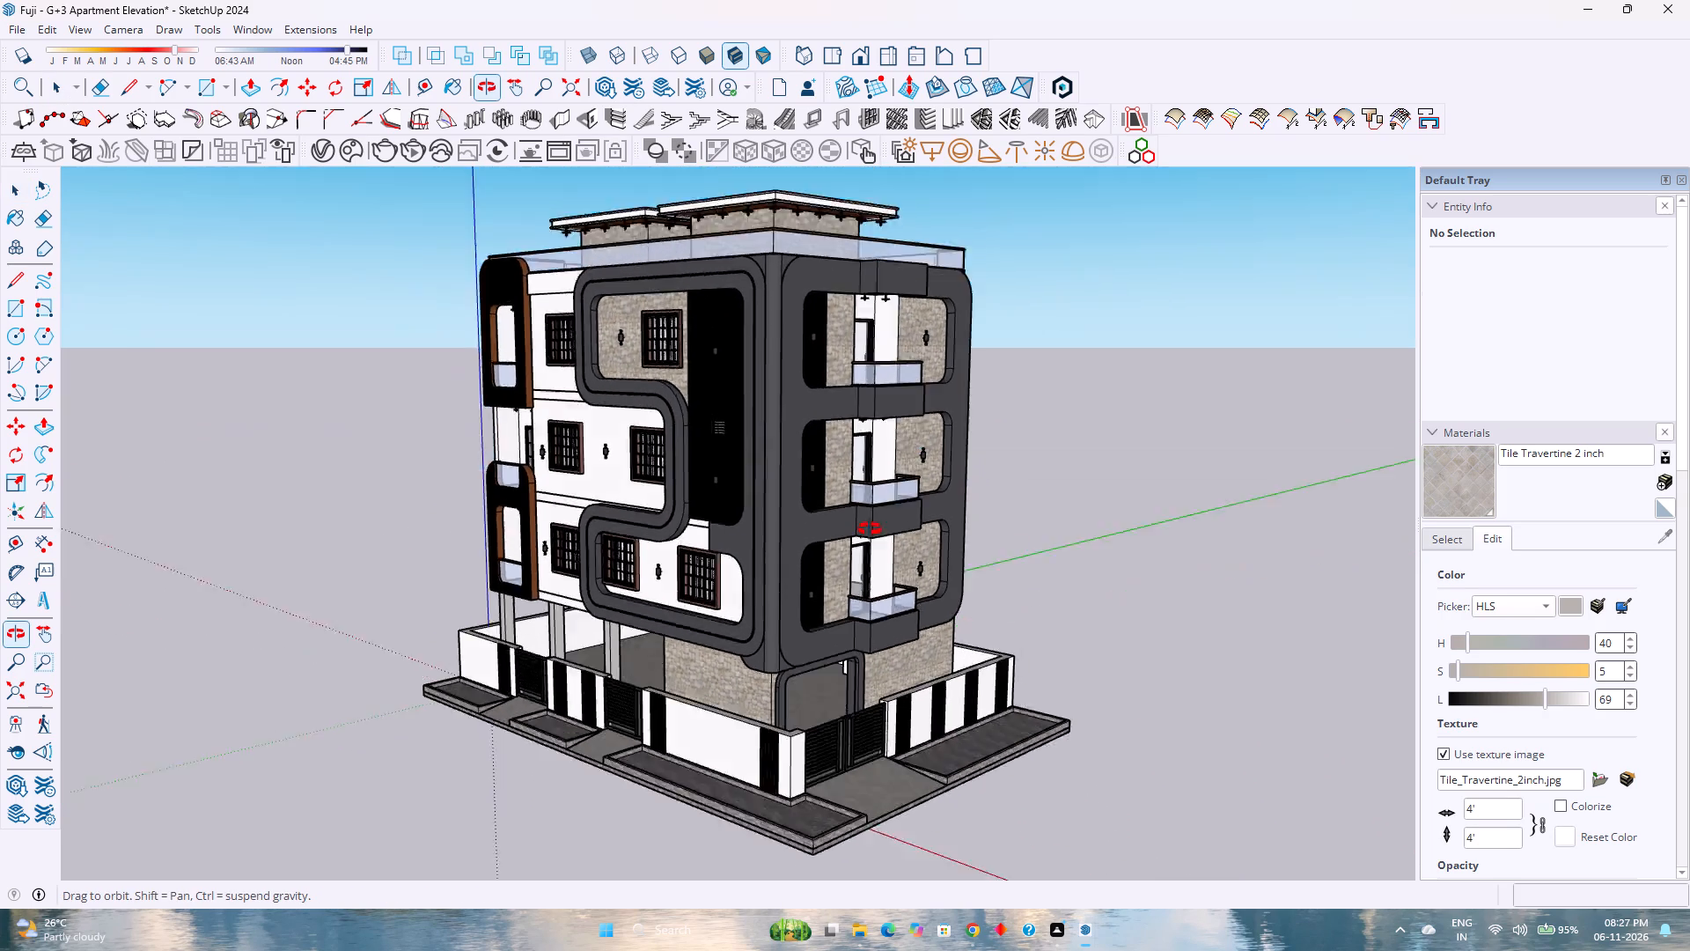
pyautogui.moveTo(870, 529); pyautogui.dragTo(479, 707, button='middle')
pyautogui.moveTo(444, 713); pyautogui.dragTo(393, 728, button='middle')
pyautogui.middleClick(393, 728)
pyautogui.moveTo(394, 724); pyautogui.dragTo(396, 715, button='middle')
pyautogui.scroll(2, 566, 306)
pyautogui.scroll(1, 571, 569)
pyautogui.scroll(-1, 571, 569)
pyautogui.moveTo(577, 623); pyautogui.dragTo(625, 548, button='middle')
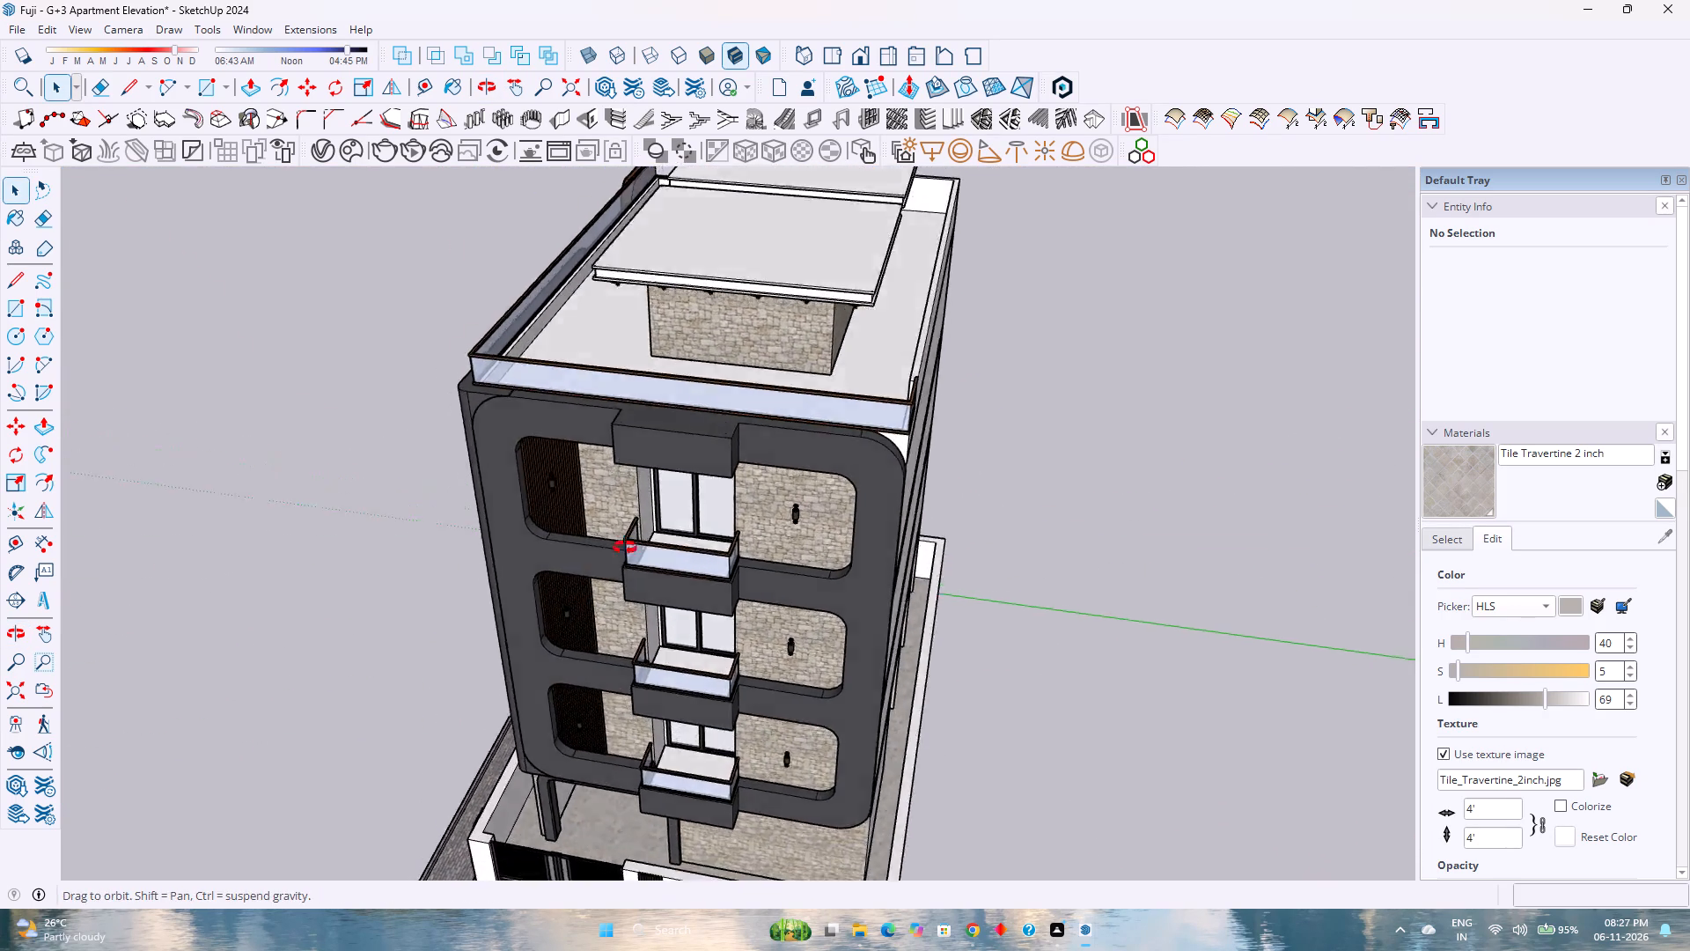
pyautogui.moveTo(625, 548); pyautogui.dragTo(717, 408, button='middle')
pyautogui.middleClick(717, 408)
pyautogui.middleClick(717, 408)
pyautogui.scroll(3, 768, 541)
pyautogui.scroll(-11, 768, 539)
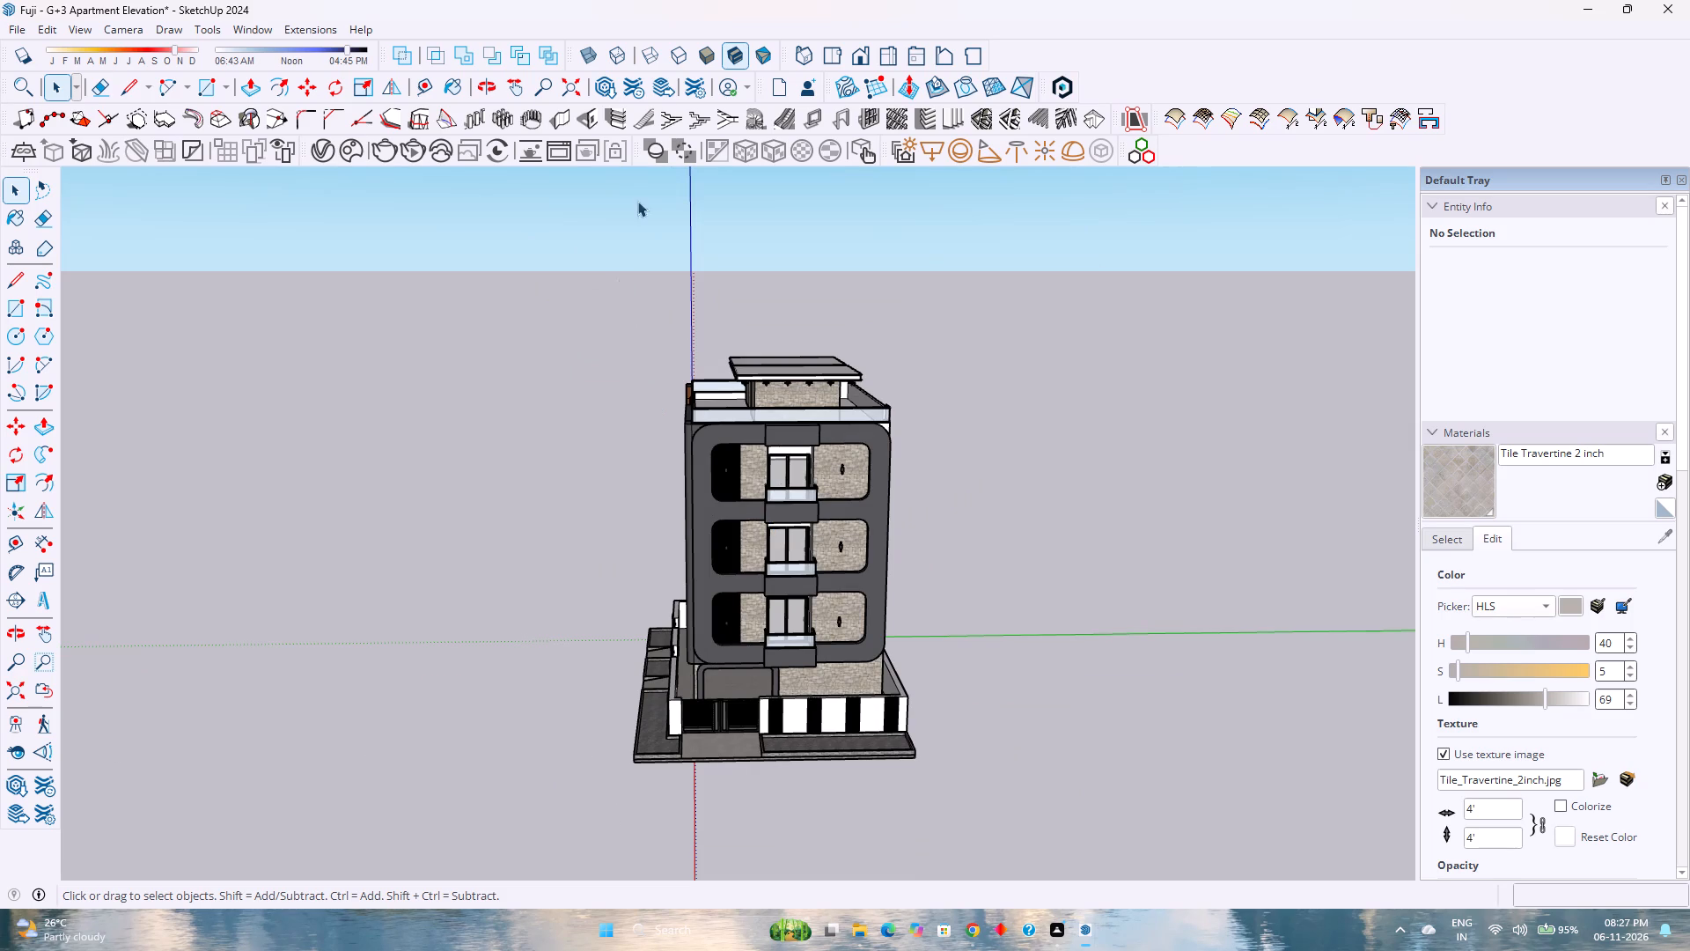
# Open 3D Warehouse and search its models for "decorative landscape plants".
pyautogui.click(245, 25)
pyautogui.click(280, 162)
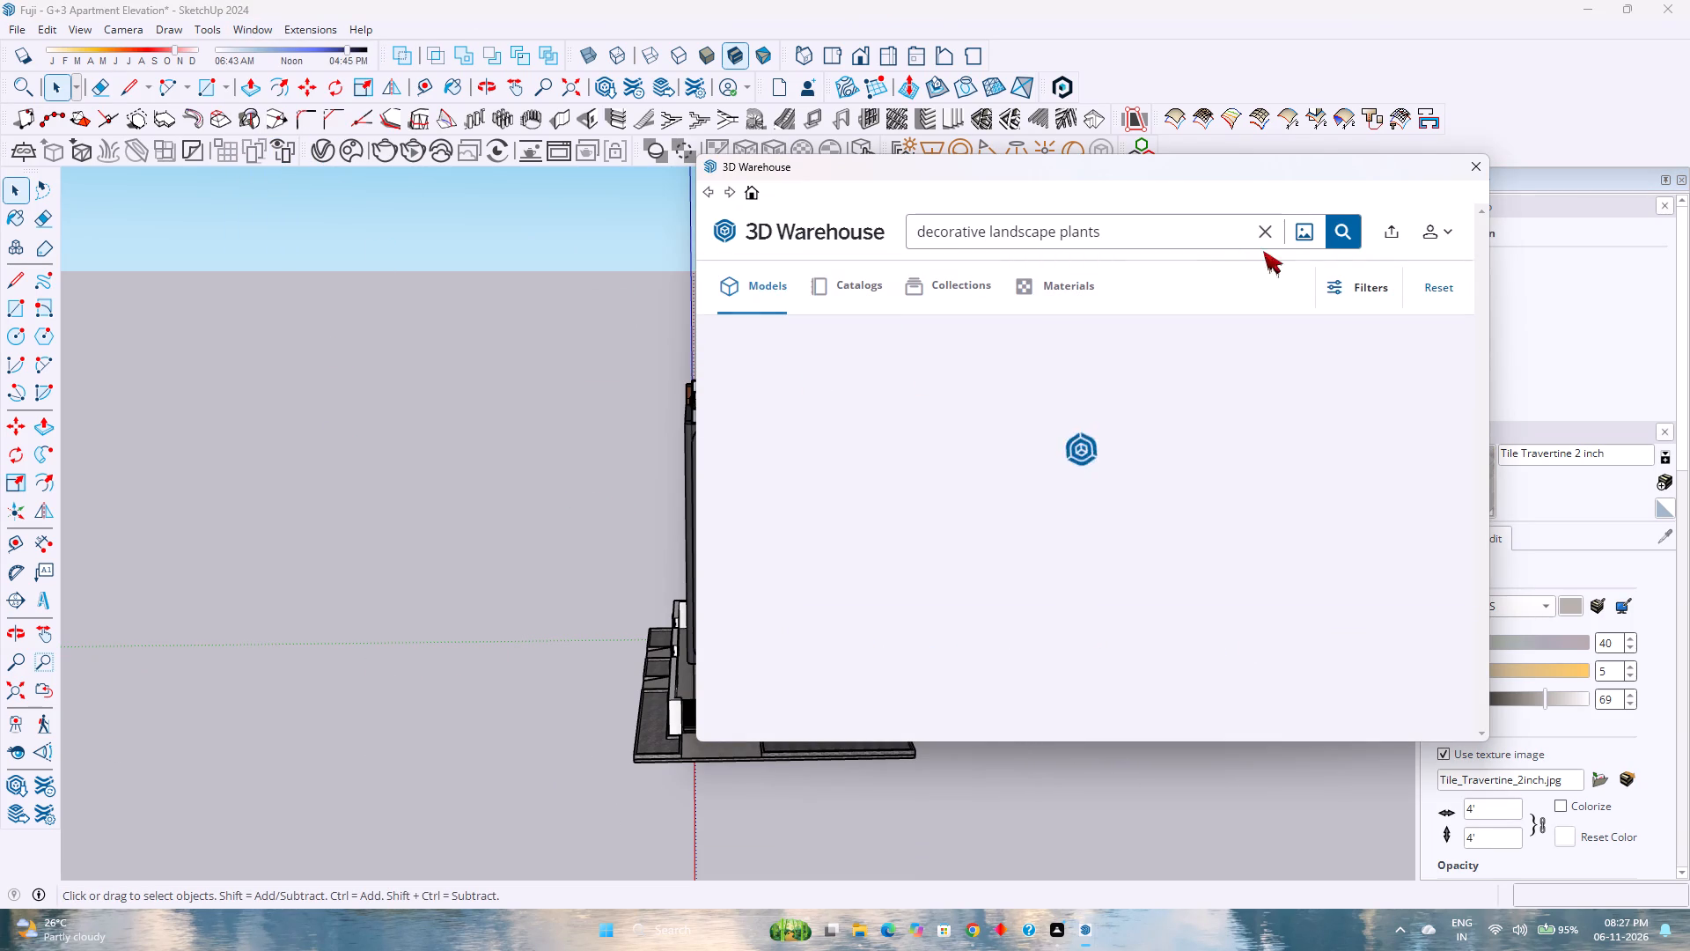
pyautogui.click(1345, 238)
# Look through the decorative landscape plant models for suitable planting, and clear the search query at the end.
pyautogui.scroll(-1, 947, 406)
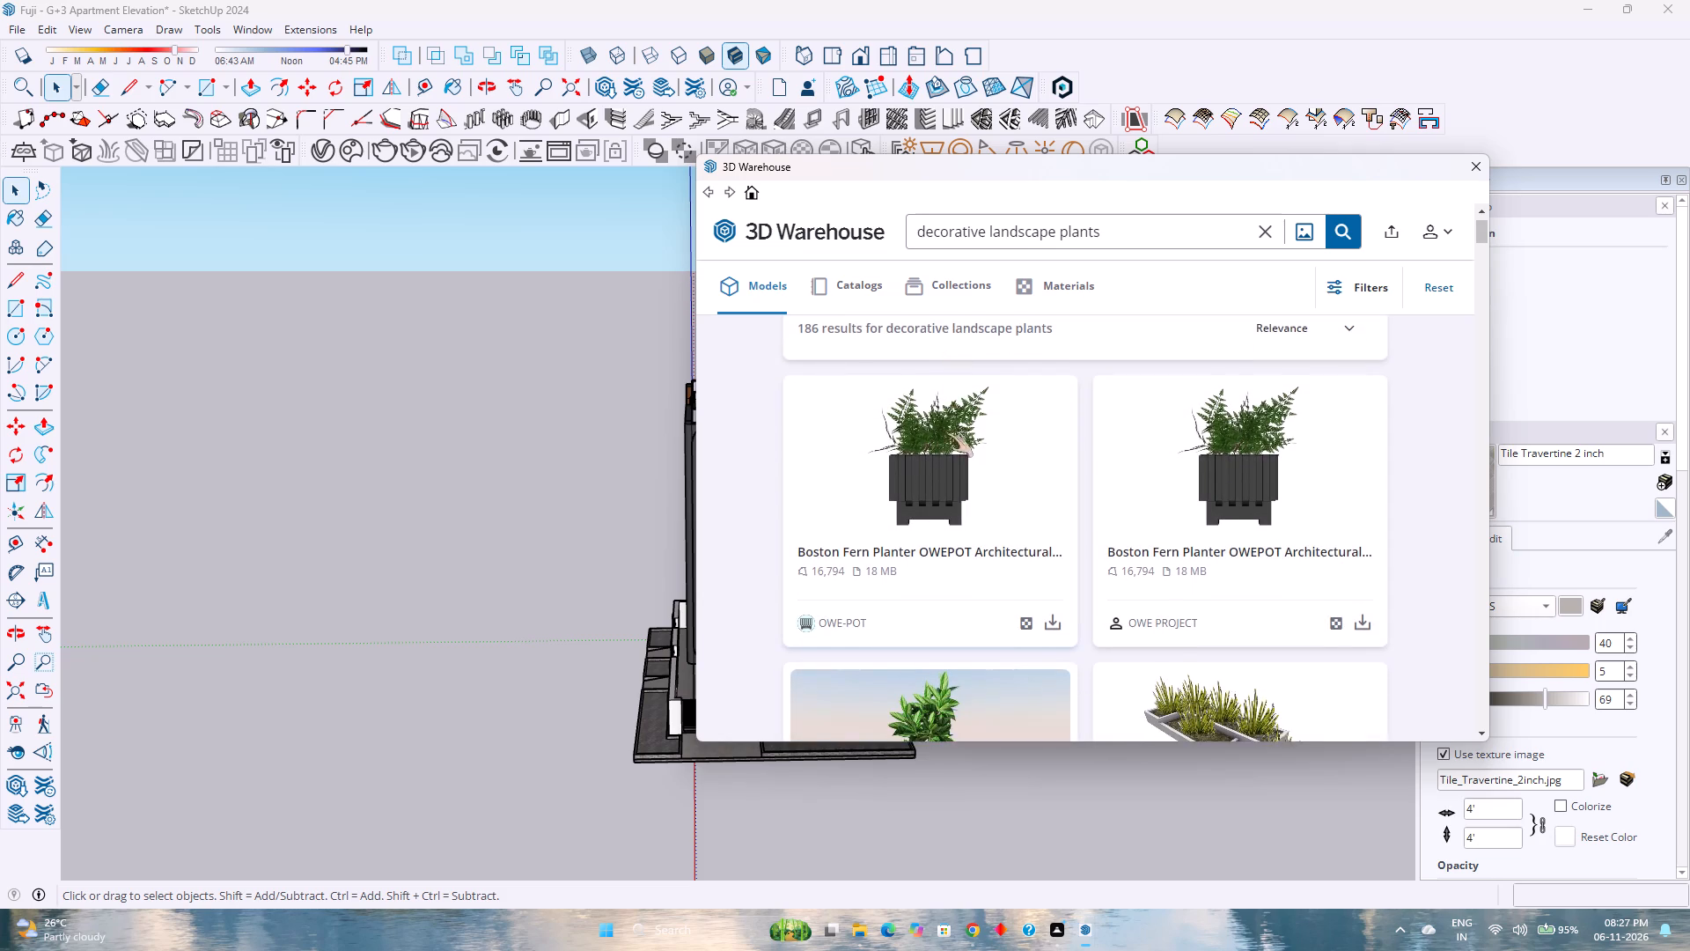
pyautogui.scroll(-12, 945, 431)
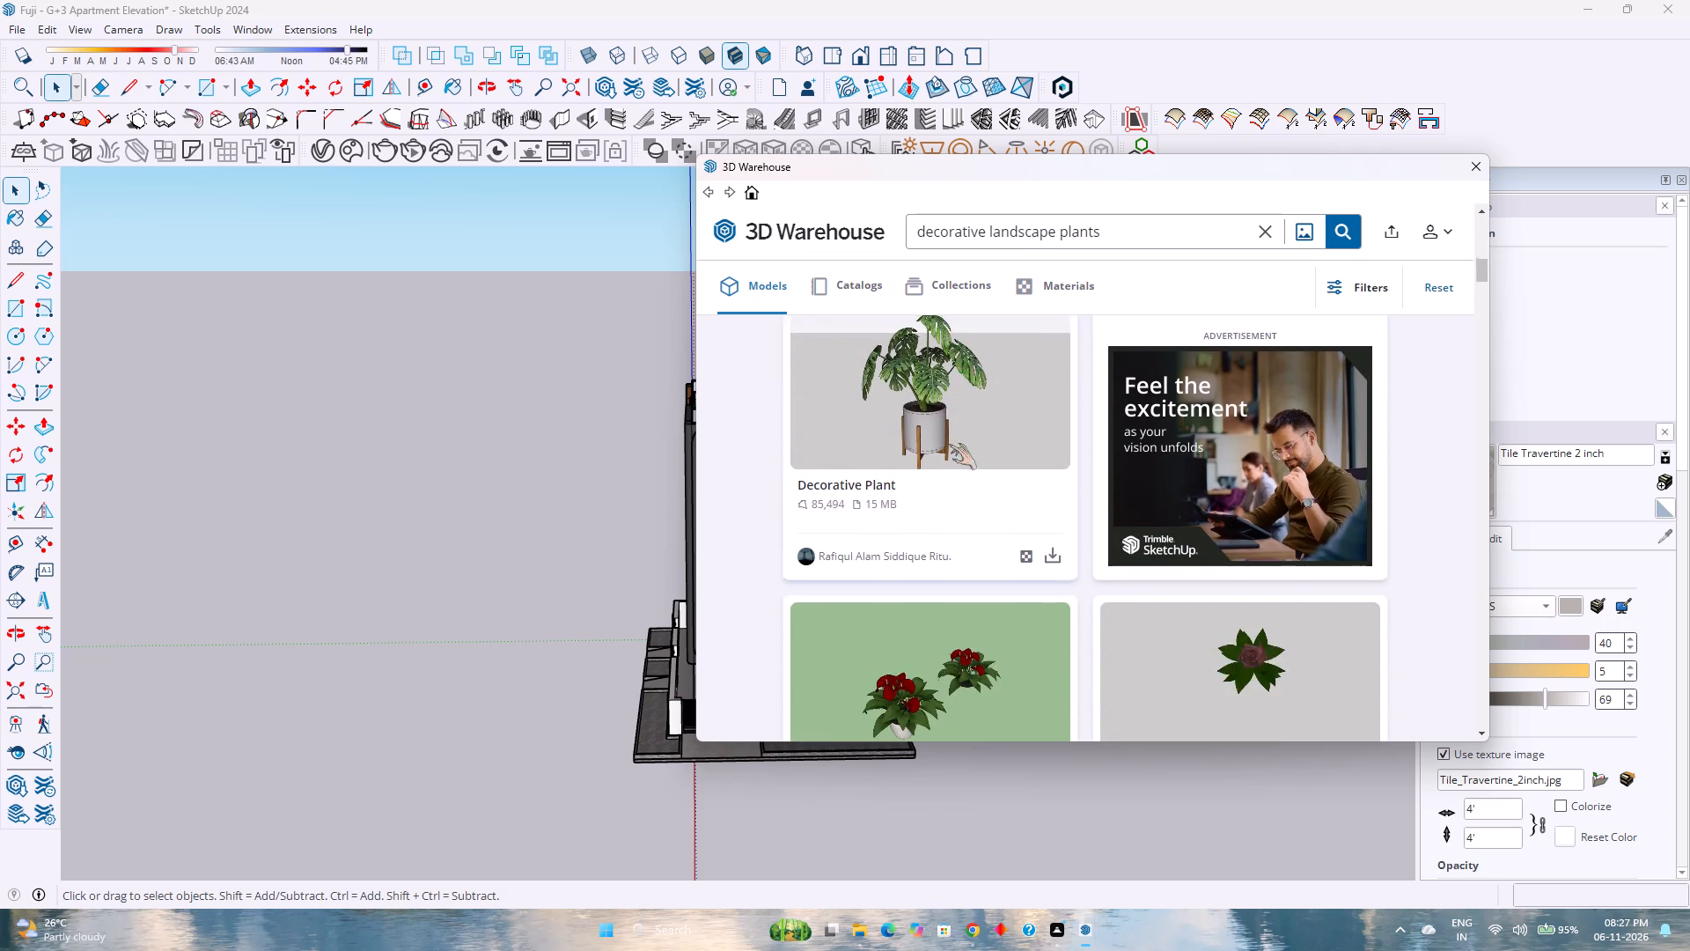
pyautogui.scroll(-12, 949, 444)
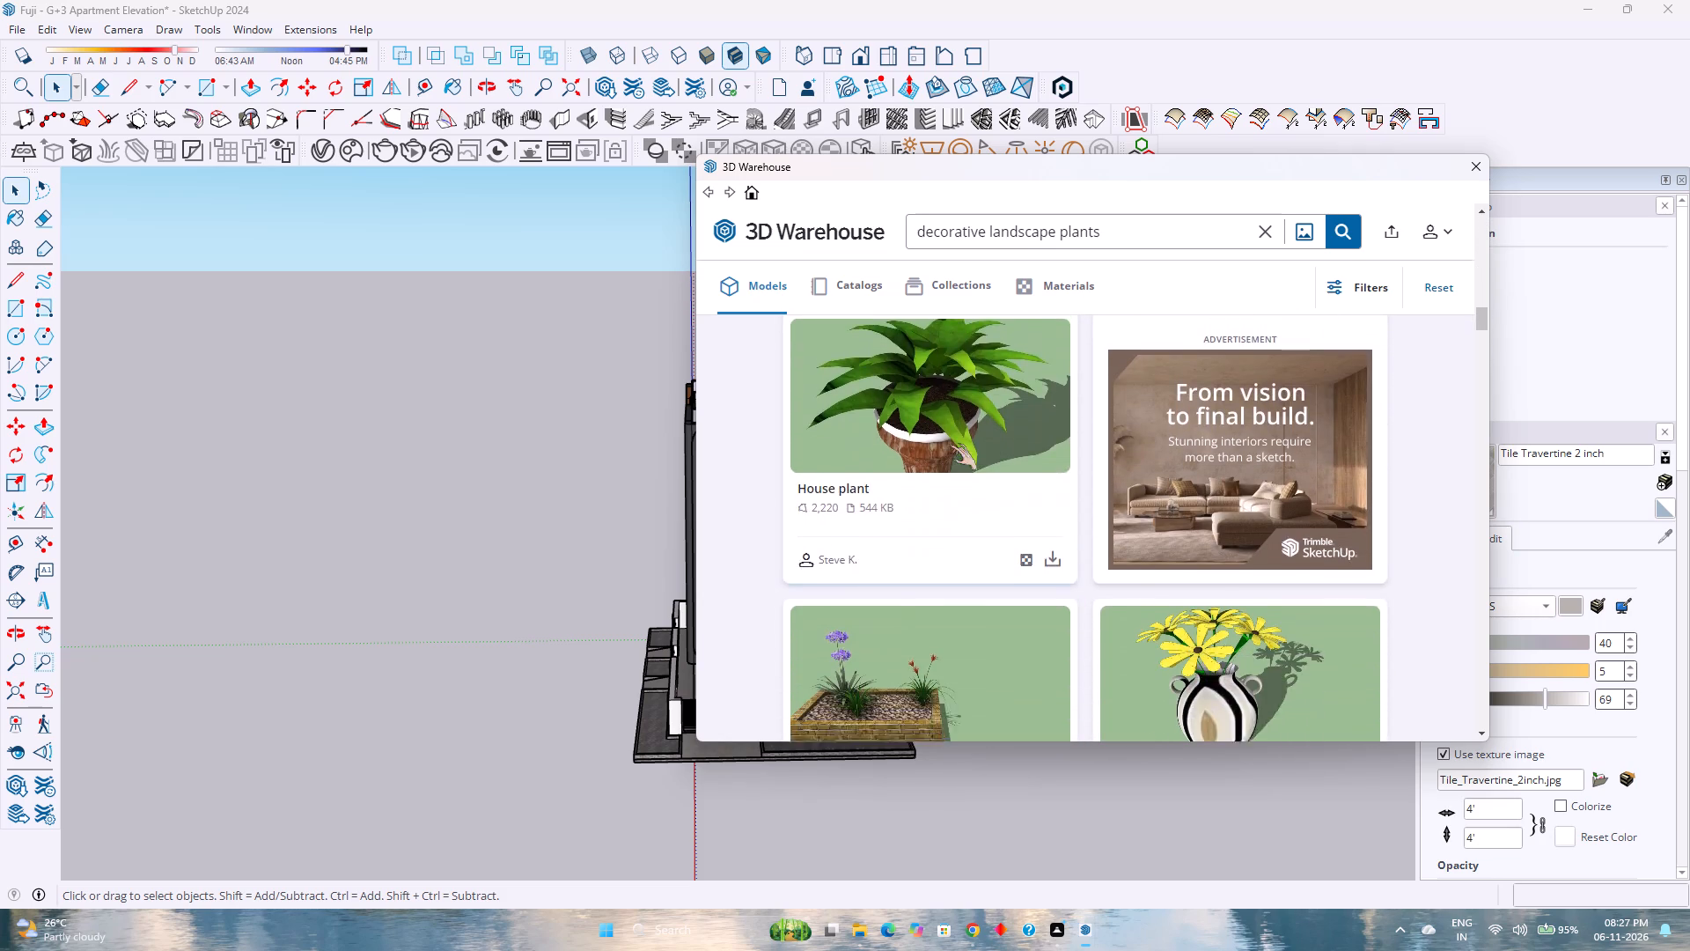
pyautogui.scroll(-10, 949, 443)
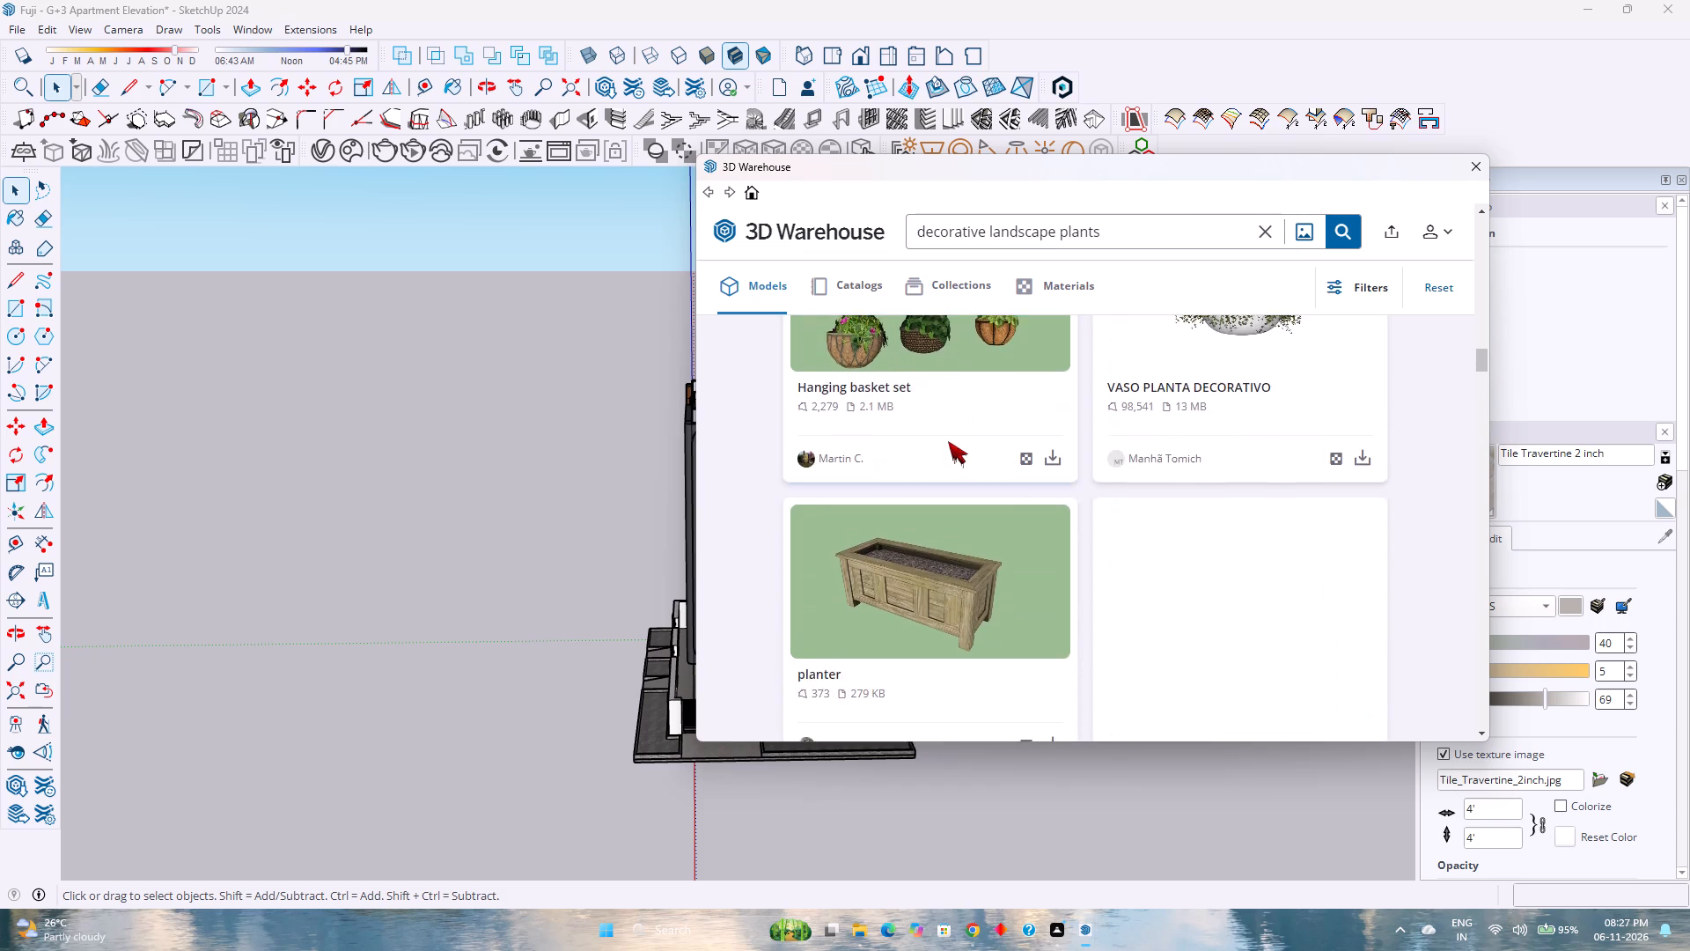
pyautogui.scroll(-3, 948, 441)
pyautogui.scroll(1, 945, 439)
pyautogui.scroll(-9, 945, 437)
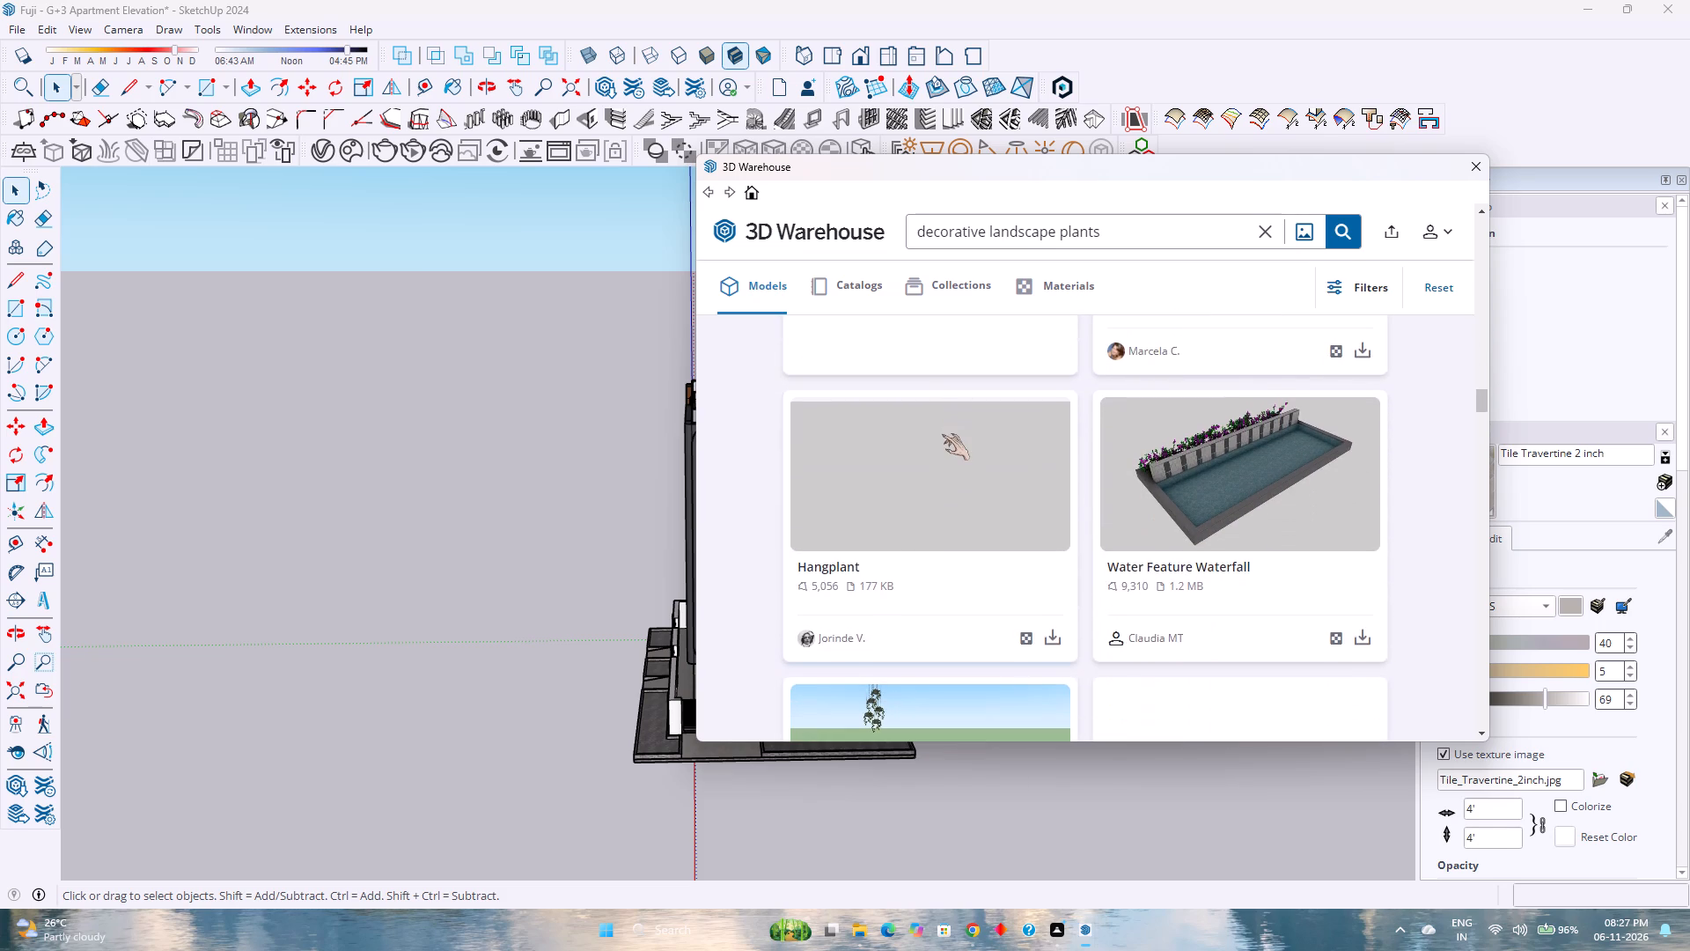
pyautogui.scroll(-10, 942, 434)
pyautogui.scroll(3, 940, 433)
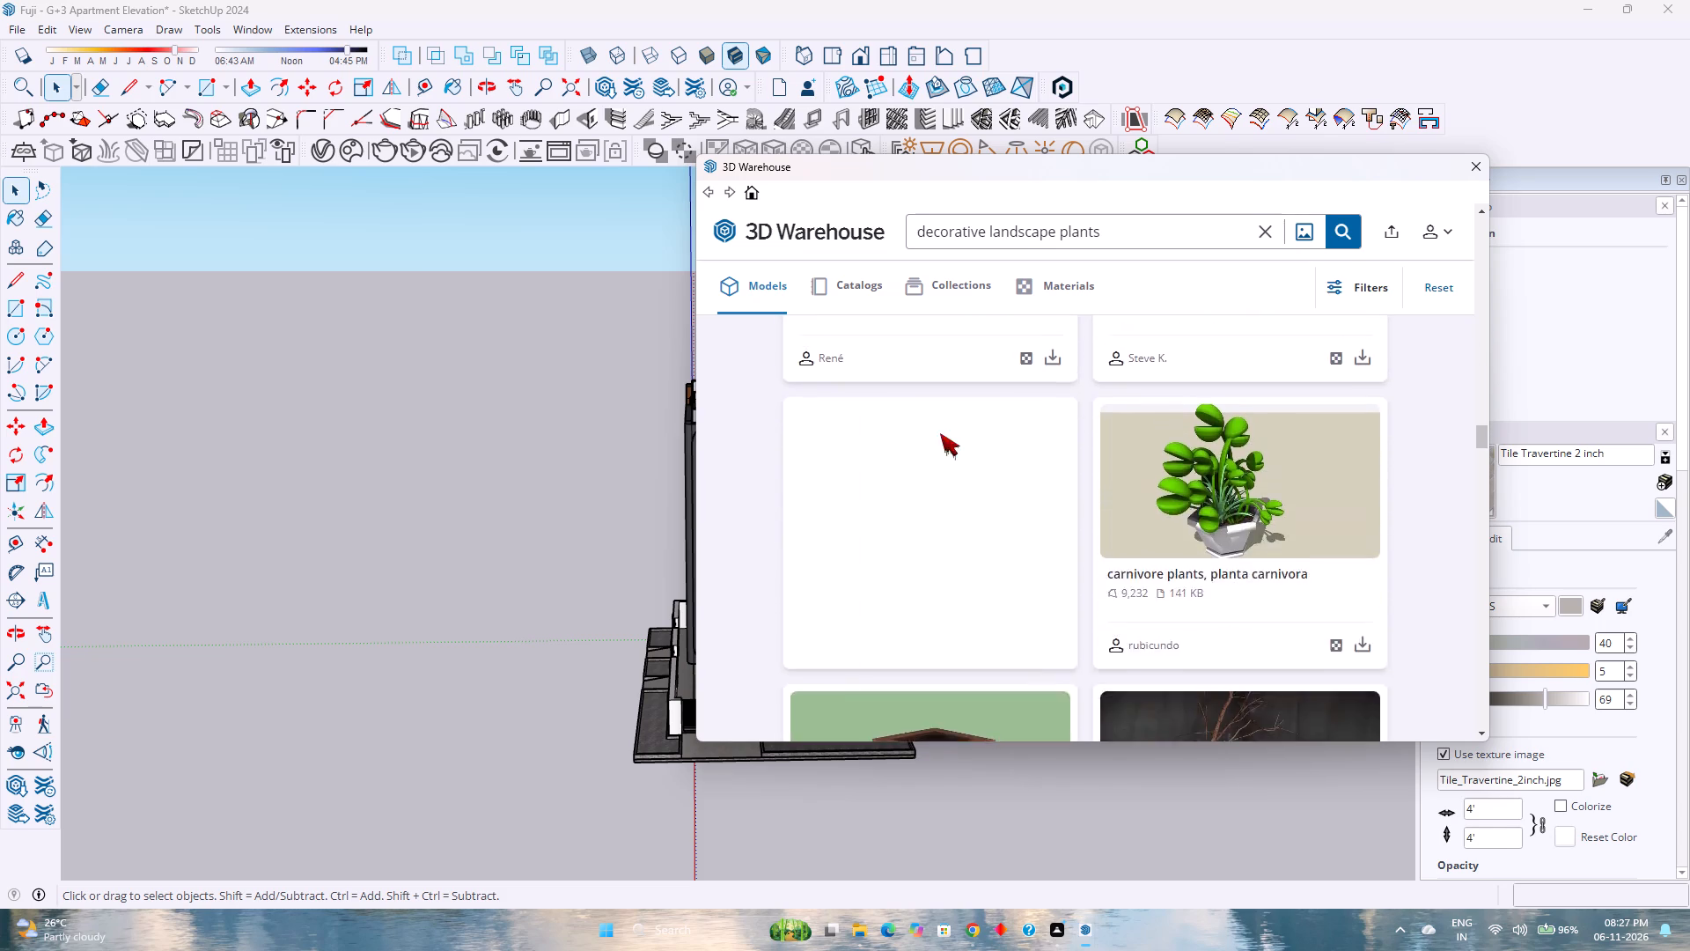
pyautogui.scroll(-13, 940, 433)
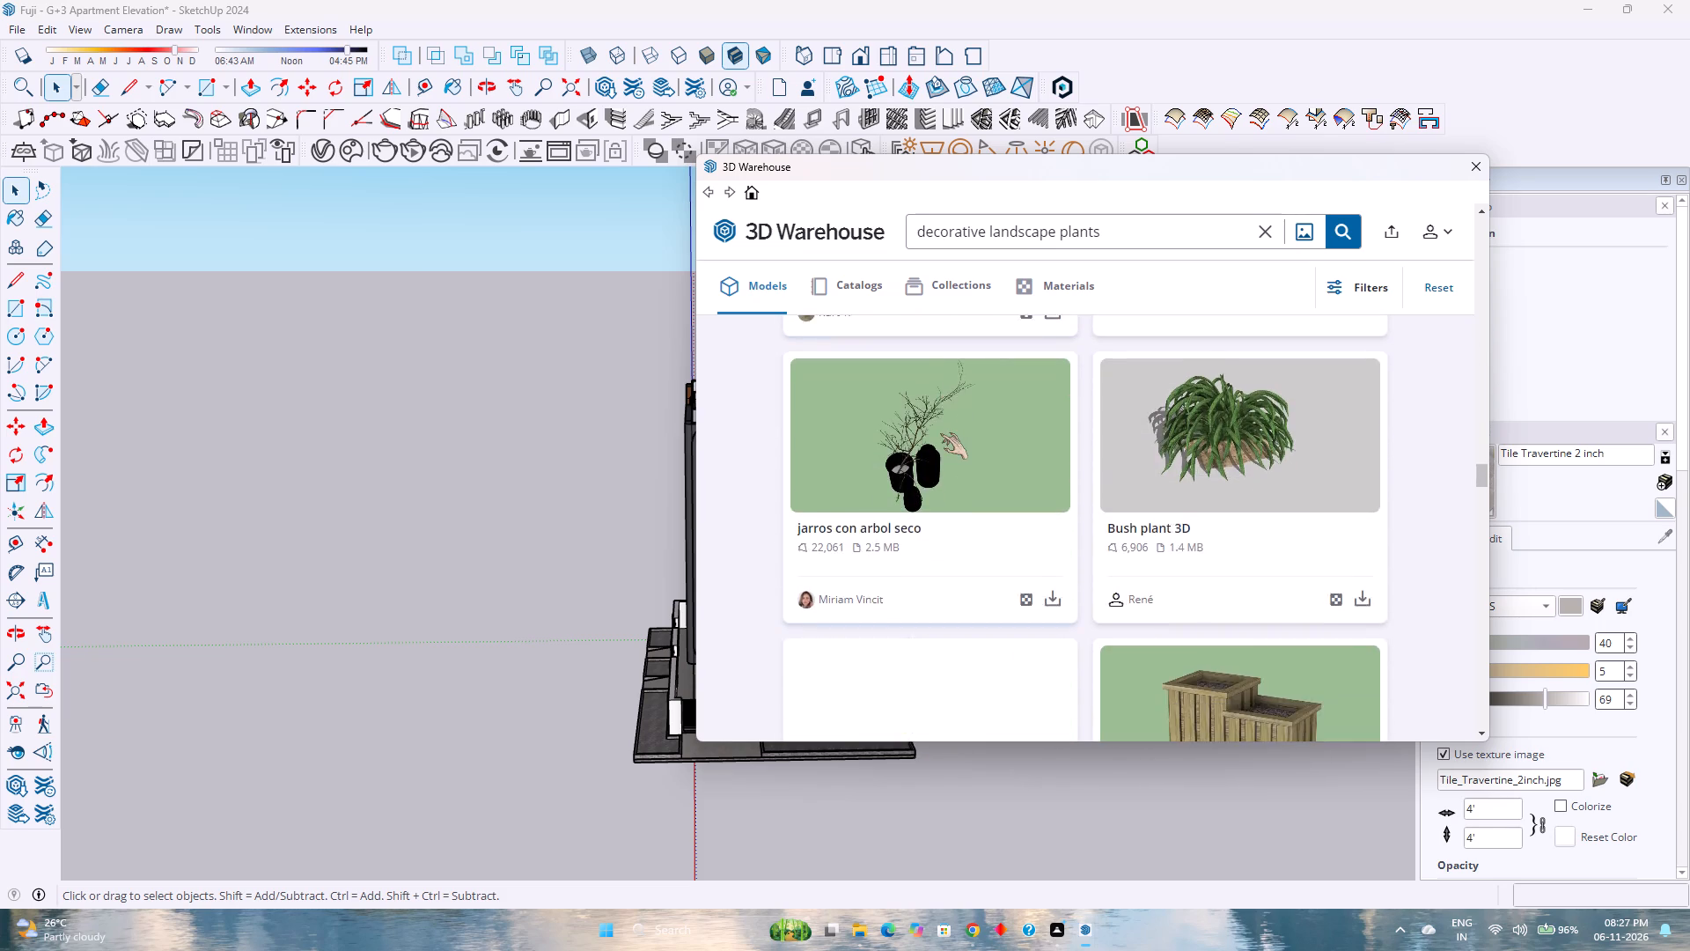
pyautogui.scroll(-3, 940, 433)
pyautogui.click(1257, 229)
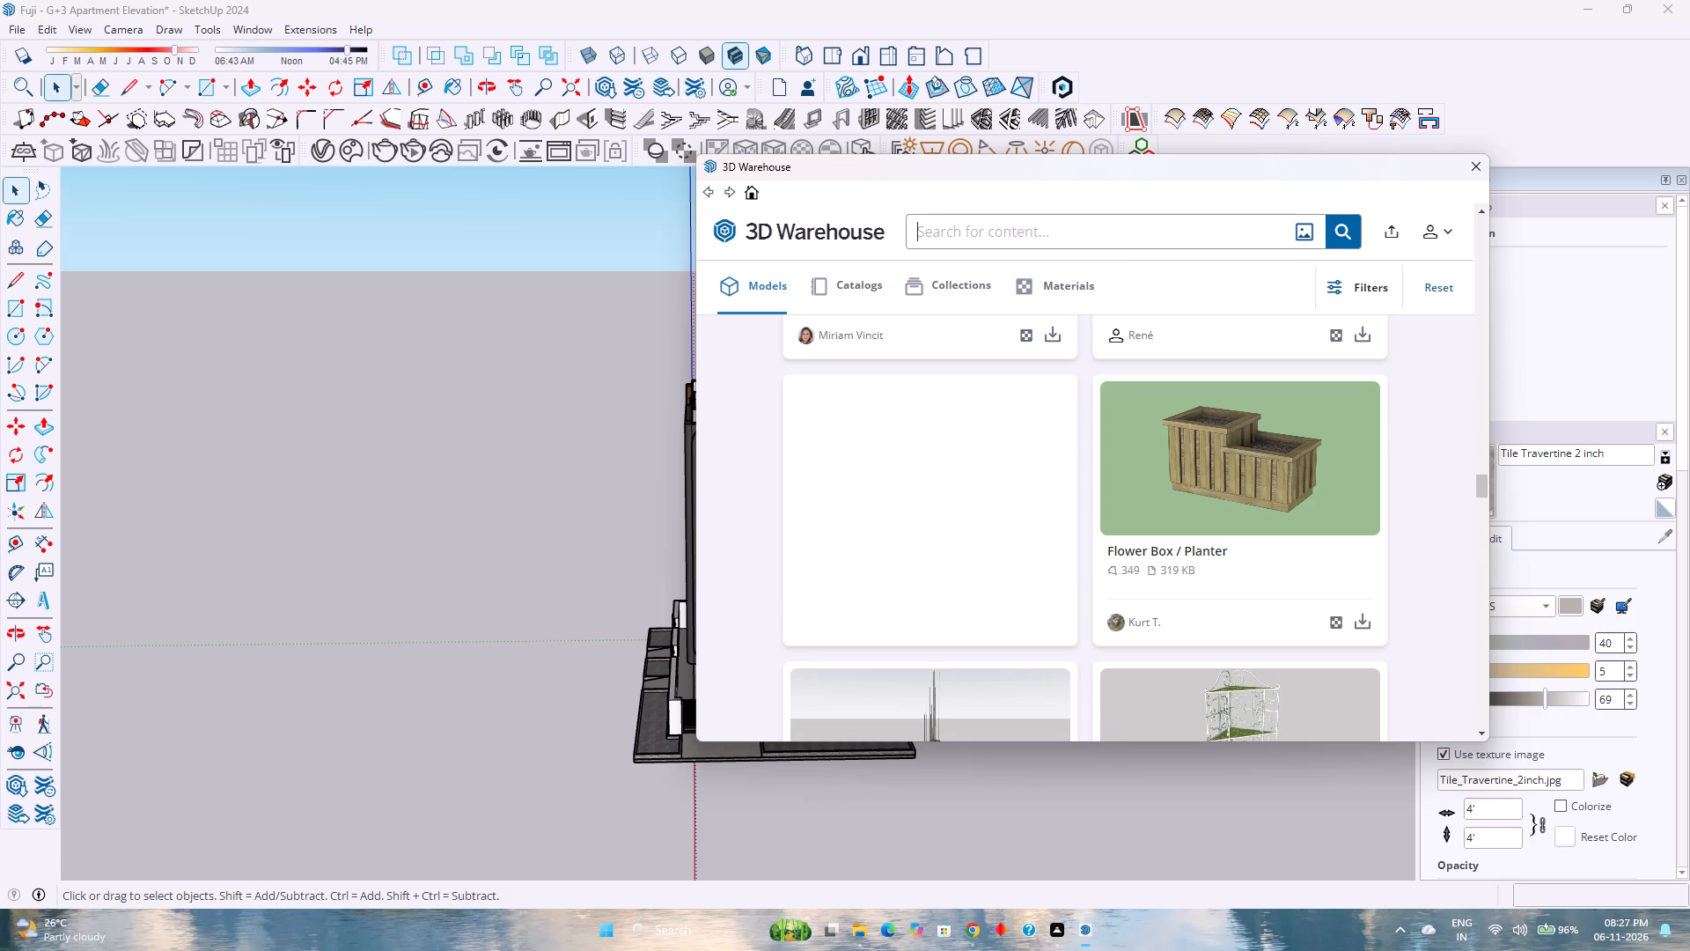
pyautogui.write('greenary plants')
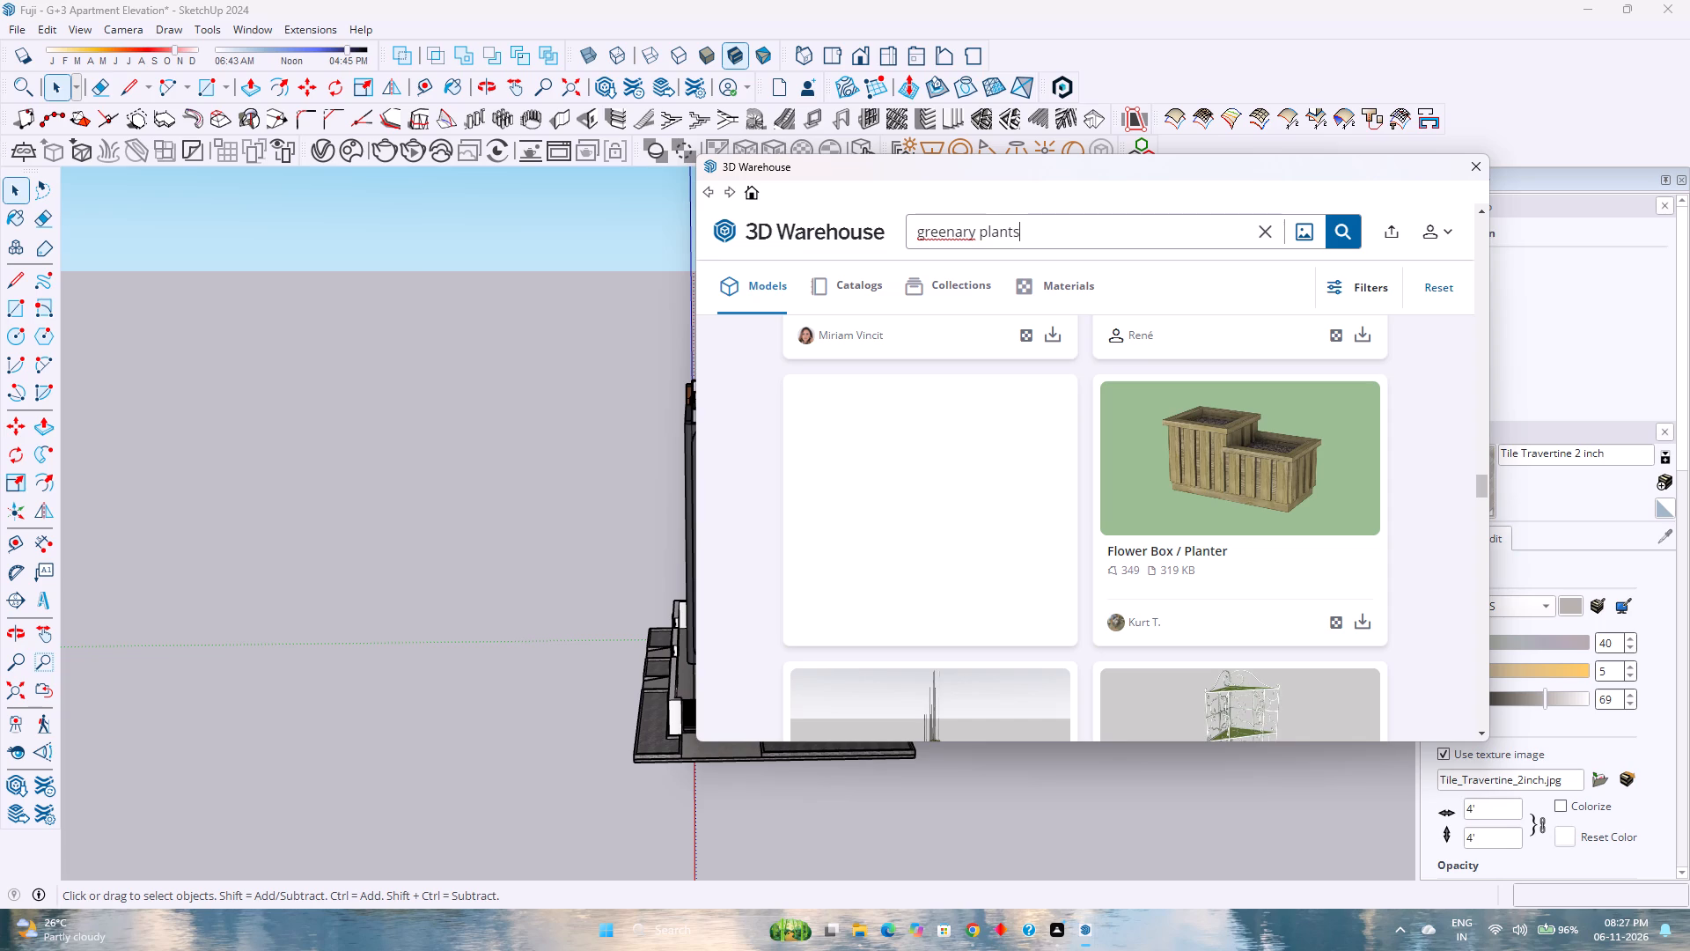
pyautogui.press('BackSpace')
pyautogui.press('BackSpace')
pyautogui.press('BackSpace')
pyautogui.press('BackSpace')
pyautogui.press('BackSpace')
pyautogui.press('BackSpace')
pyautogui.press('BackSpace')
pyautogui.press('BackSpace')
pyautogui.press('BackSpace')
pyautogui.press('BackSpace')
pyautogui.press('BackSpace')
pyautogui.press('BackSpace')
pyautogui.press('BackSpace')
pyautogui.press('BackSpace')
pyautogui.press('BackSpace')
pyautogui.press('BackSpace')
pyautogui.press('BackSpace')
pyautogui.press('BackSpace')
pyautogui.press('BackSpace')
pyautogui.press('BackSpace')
# Search the 3D Warehouse models for "gardening plants".
pyautogui.write('gar')
pyautogui.write('dening plants')
pyautogui.press('Return')
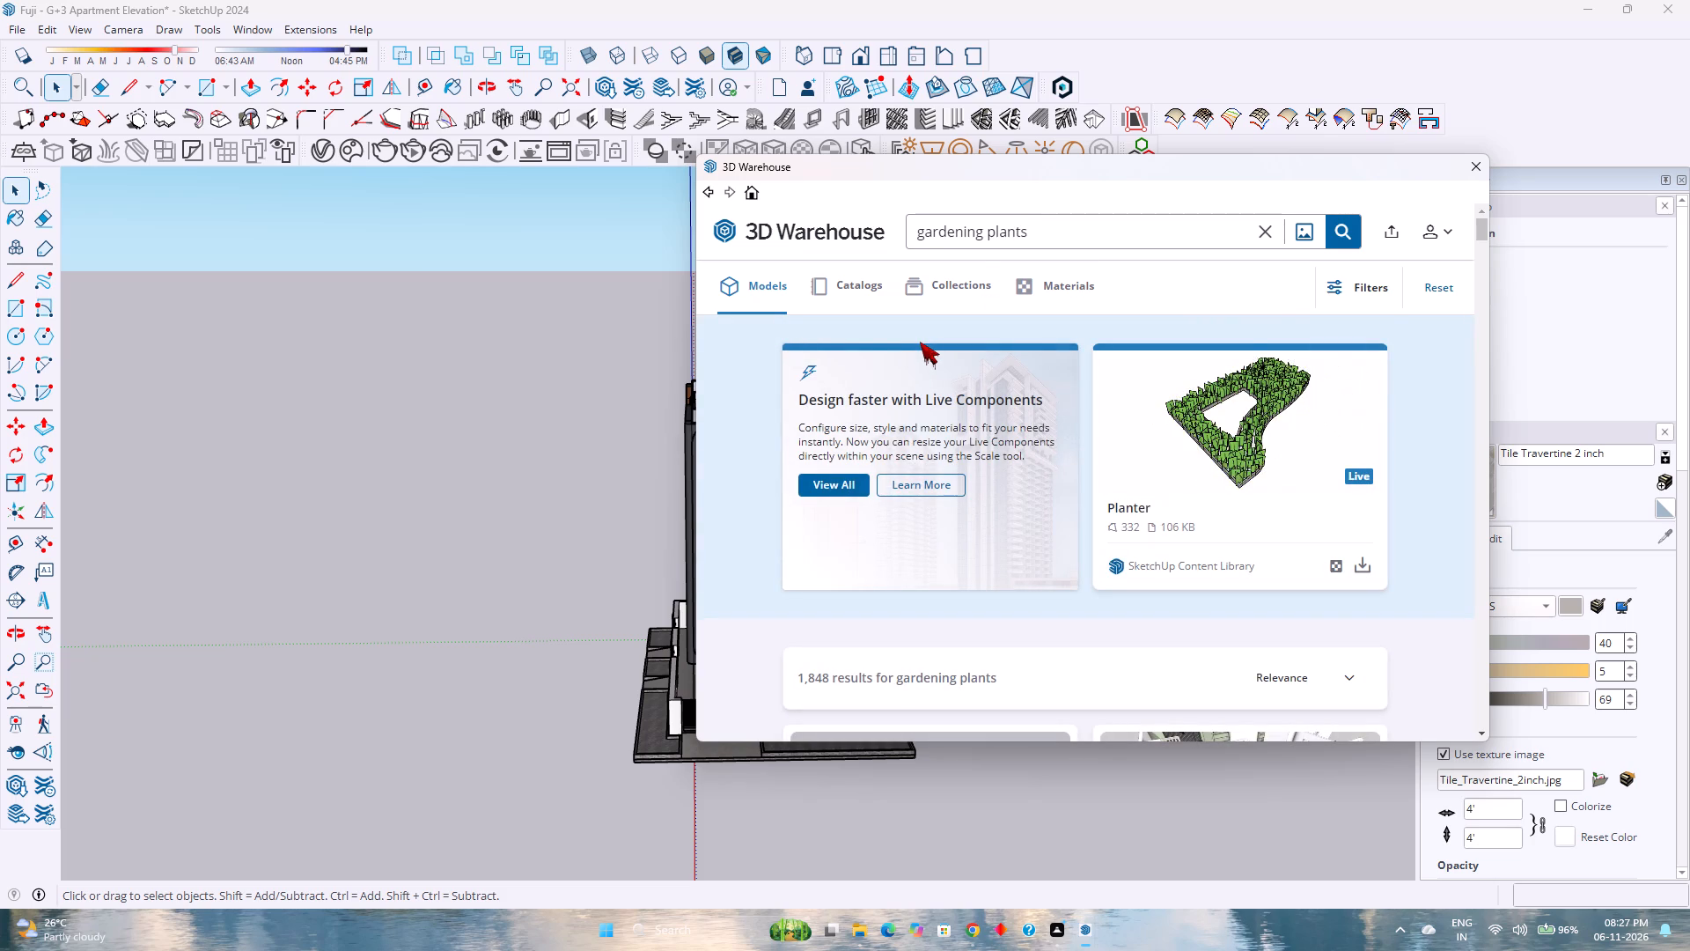
# Look through the gardening plants models for planting suited to the apartment's landscaping.
pyautogui.scroll(-1, 919, 341)
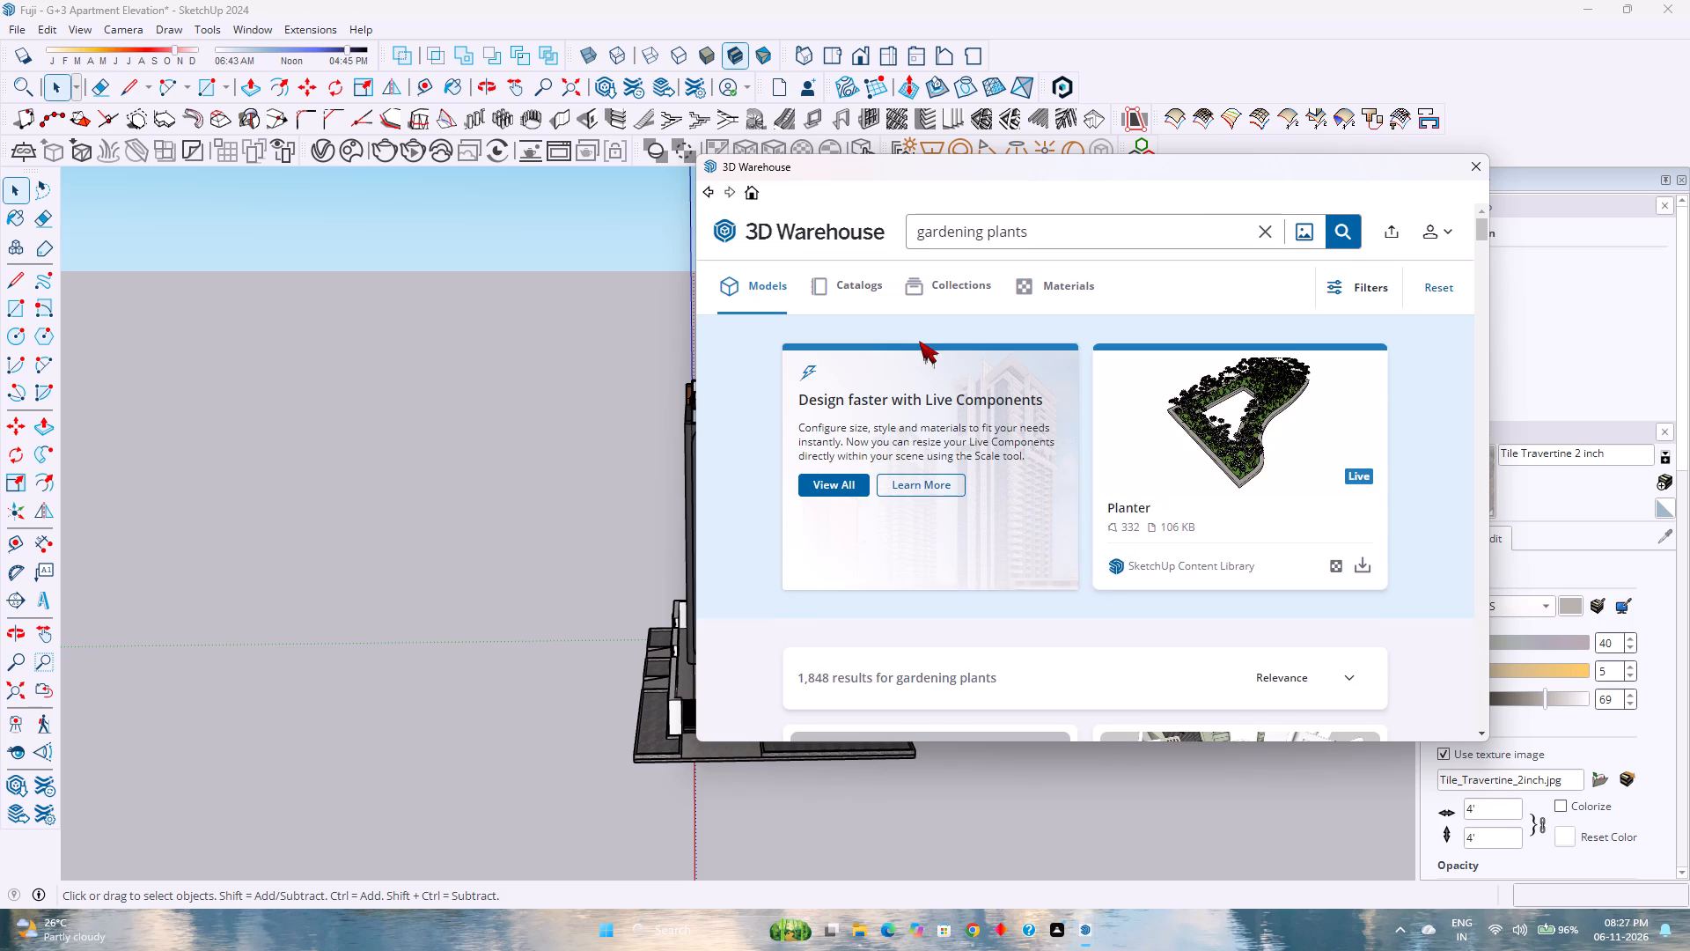
pyautogui.scroll(-3, 919, 341)
pyautogui.scroll(-3, 941, 461)
pyautogui.scroll(-5, 985, 528)
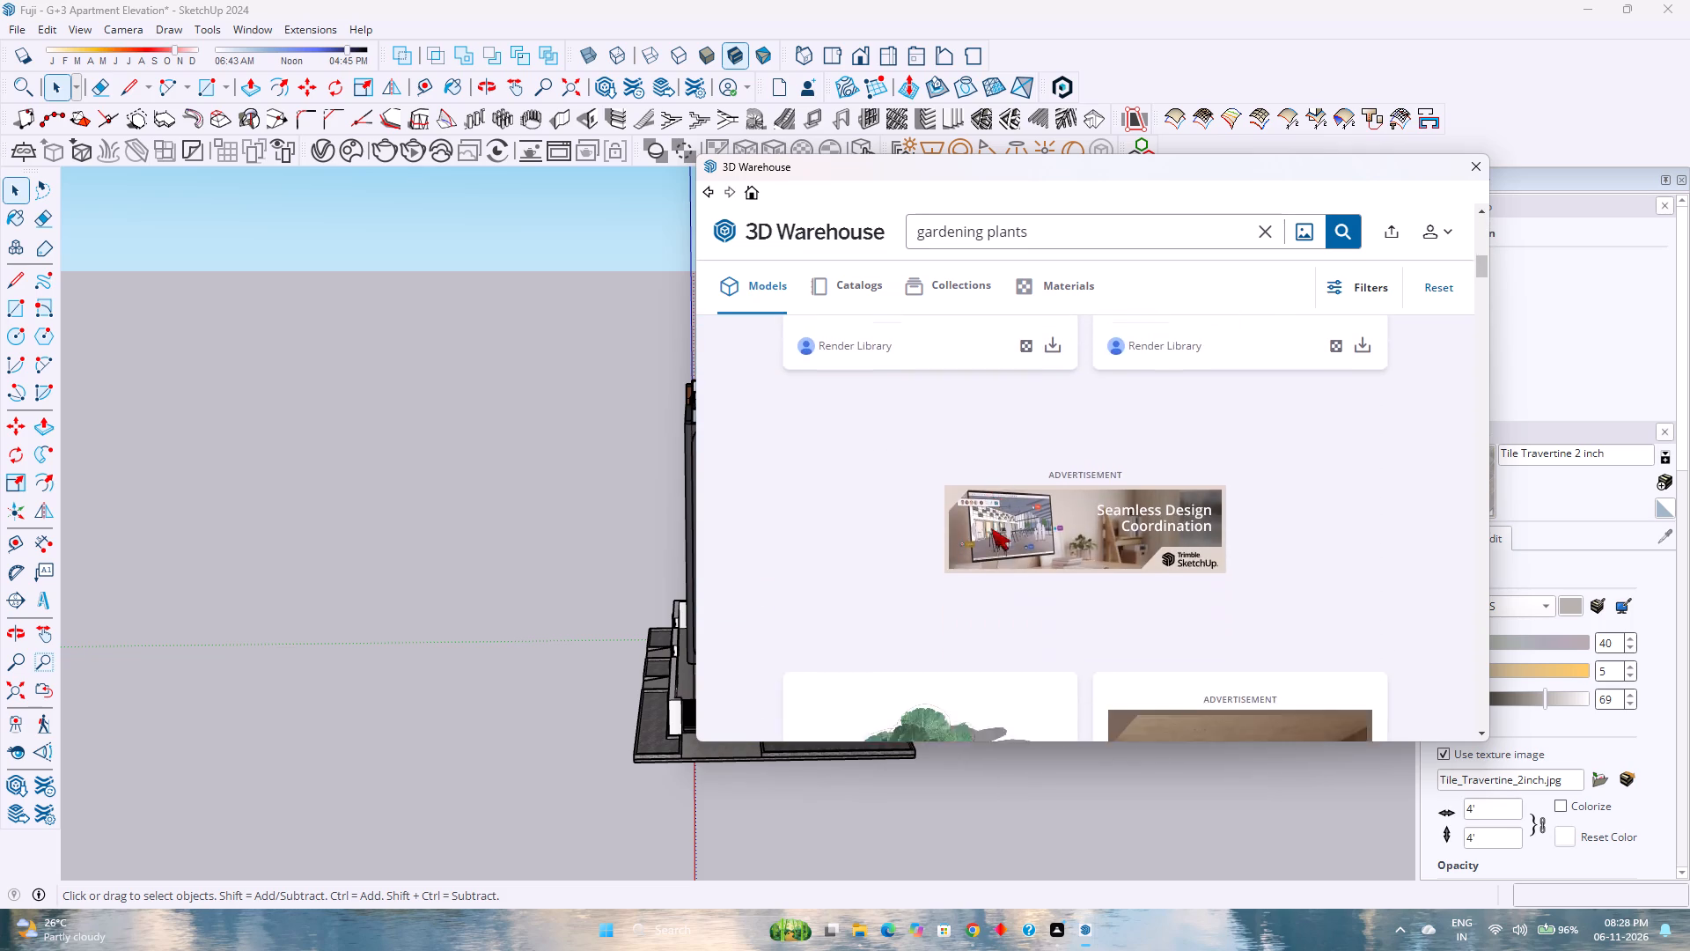
pyautogui.scroll(-11, 991, 528)
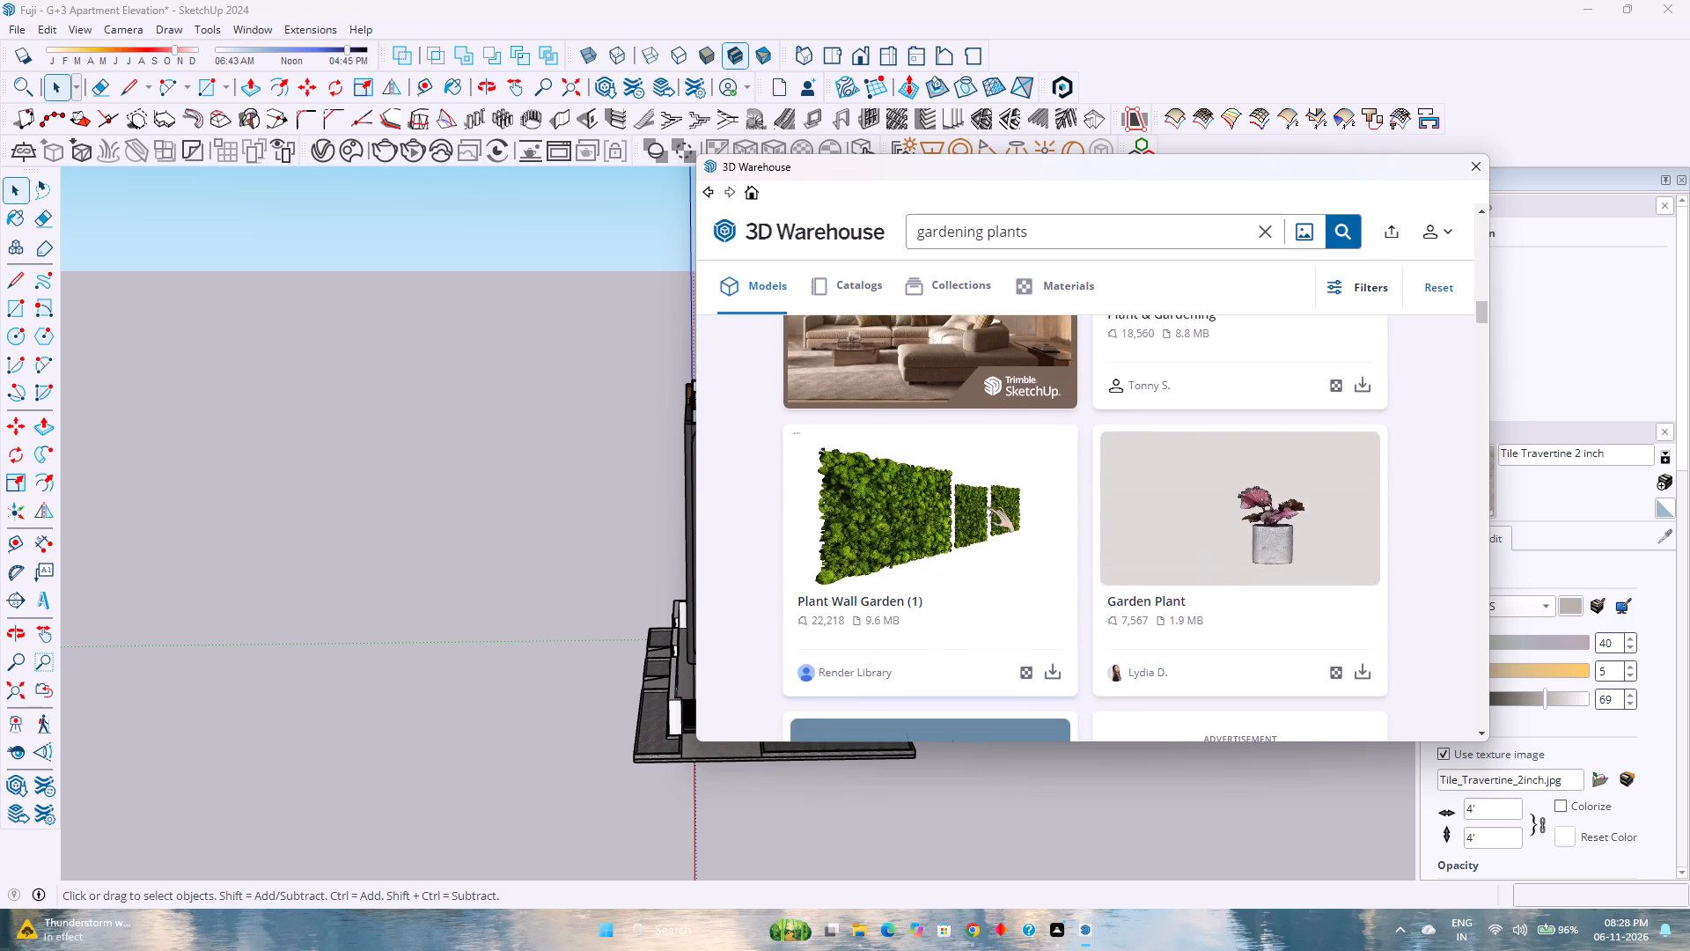
pyautogui.scroll(-9, 987, 505)
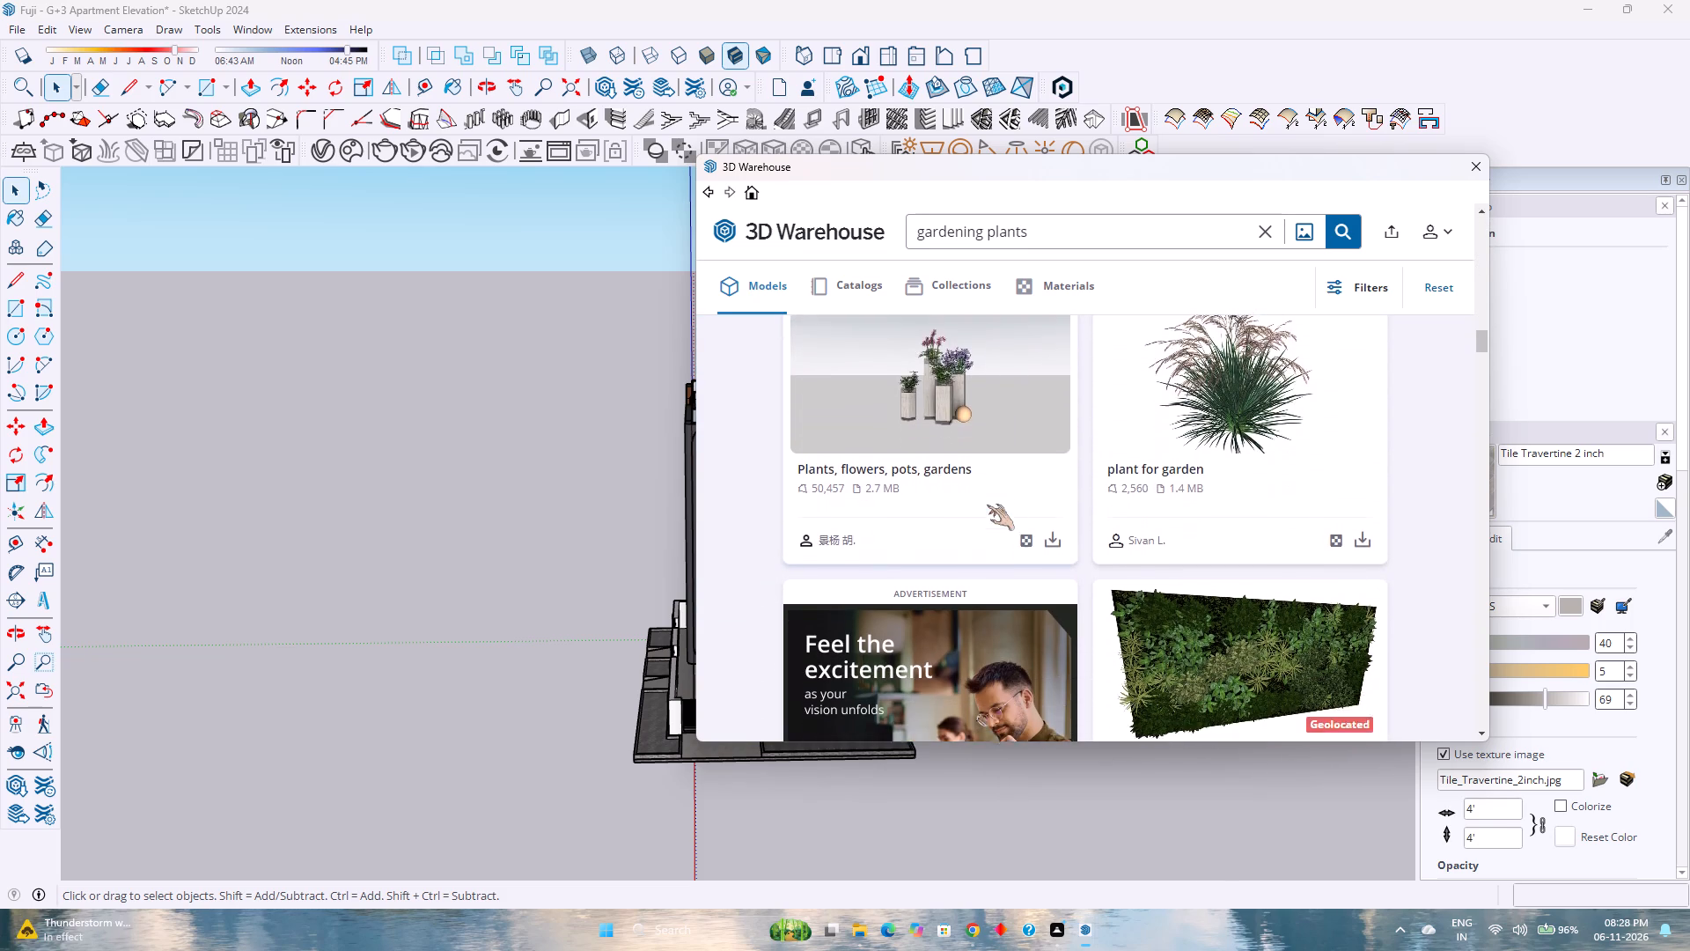
pyautogui.scroll(-1, 987, 505)
pyautogui.scroll(1, 987, 505)
pyautogui.scroll(-8, 987, 505)
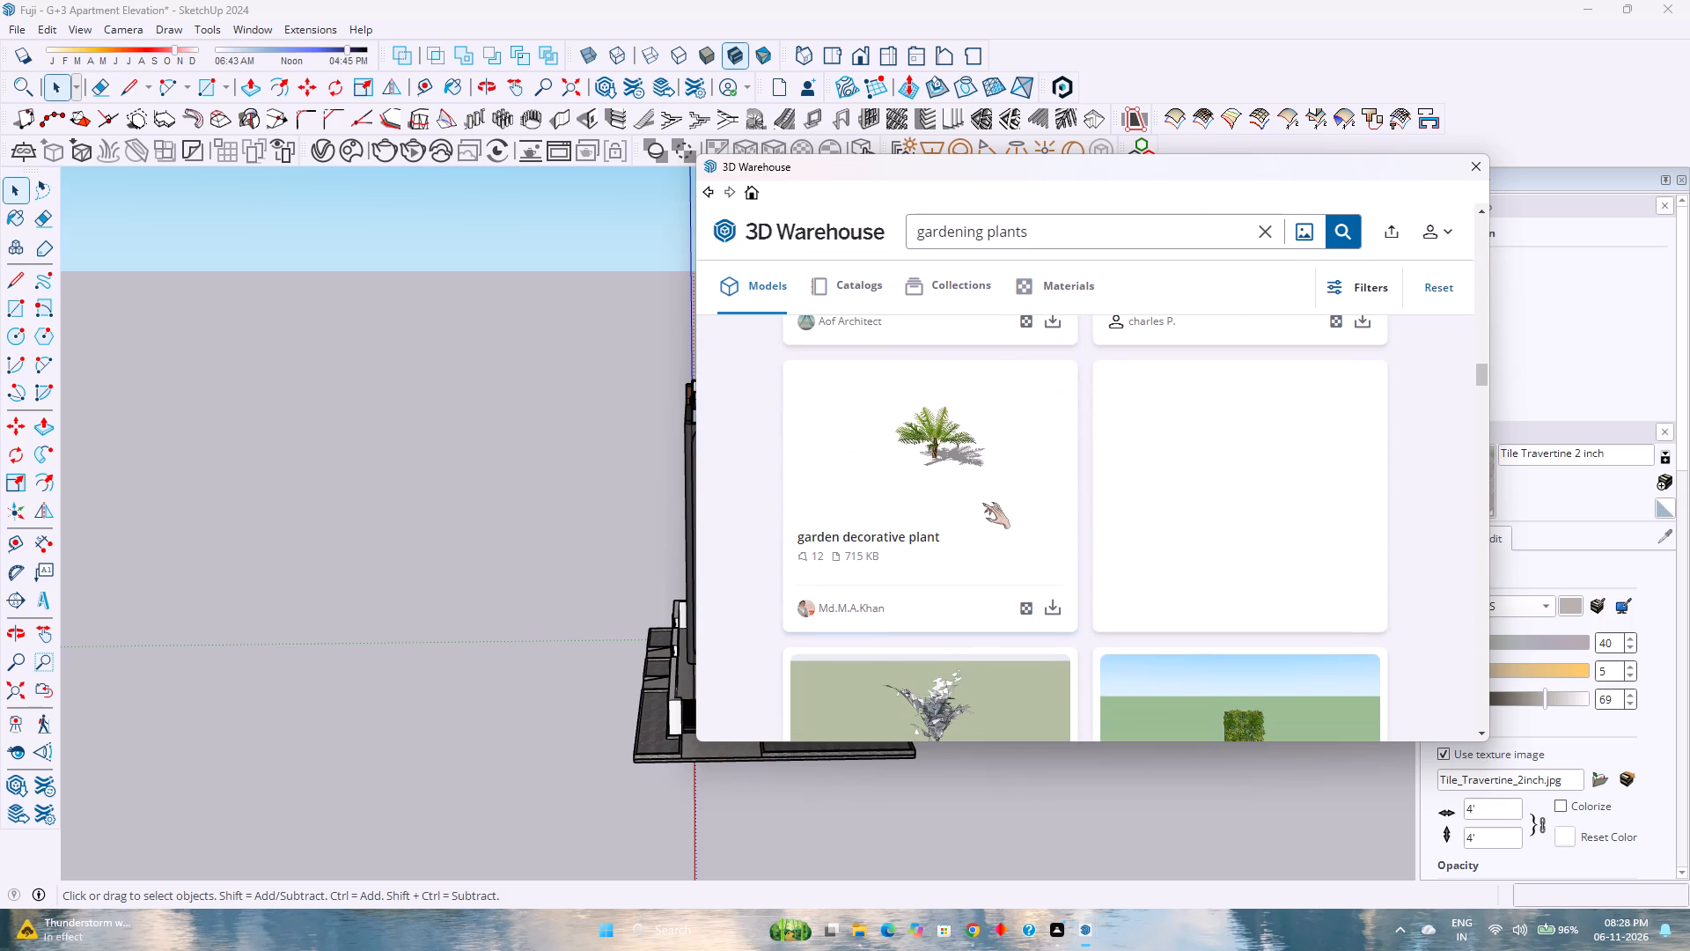
pyautogui.scroll(-5, 982, 503)
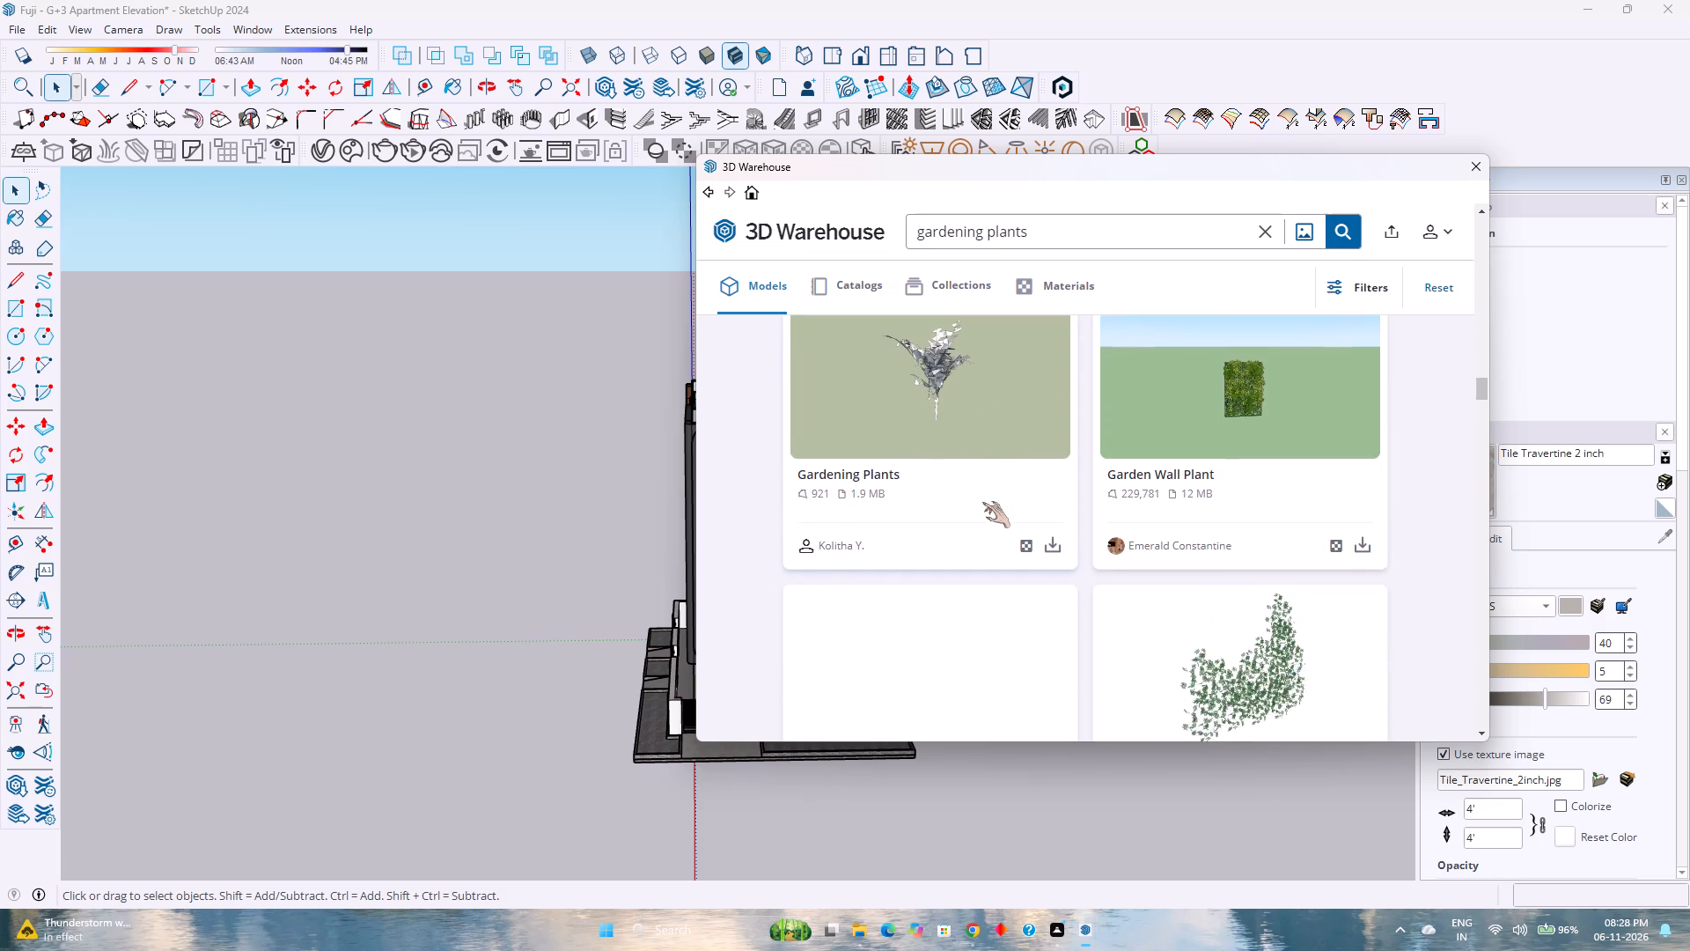
pyautogui.scroll(-6, 982, 498)
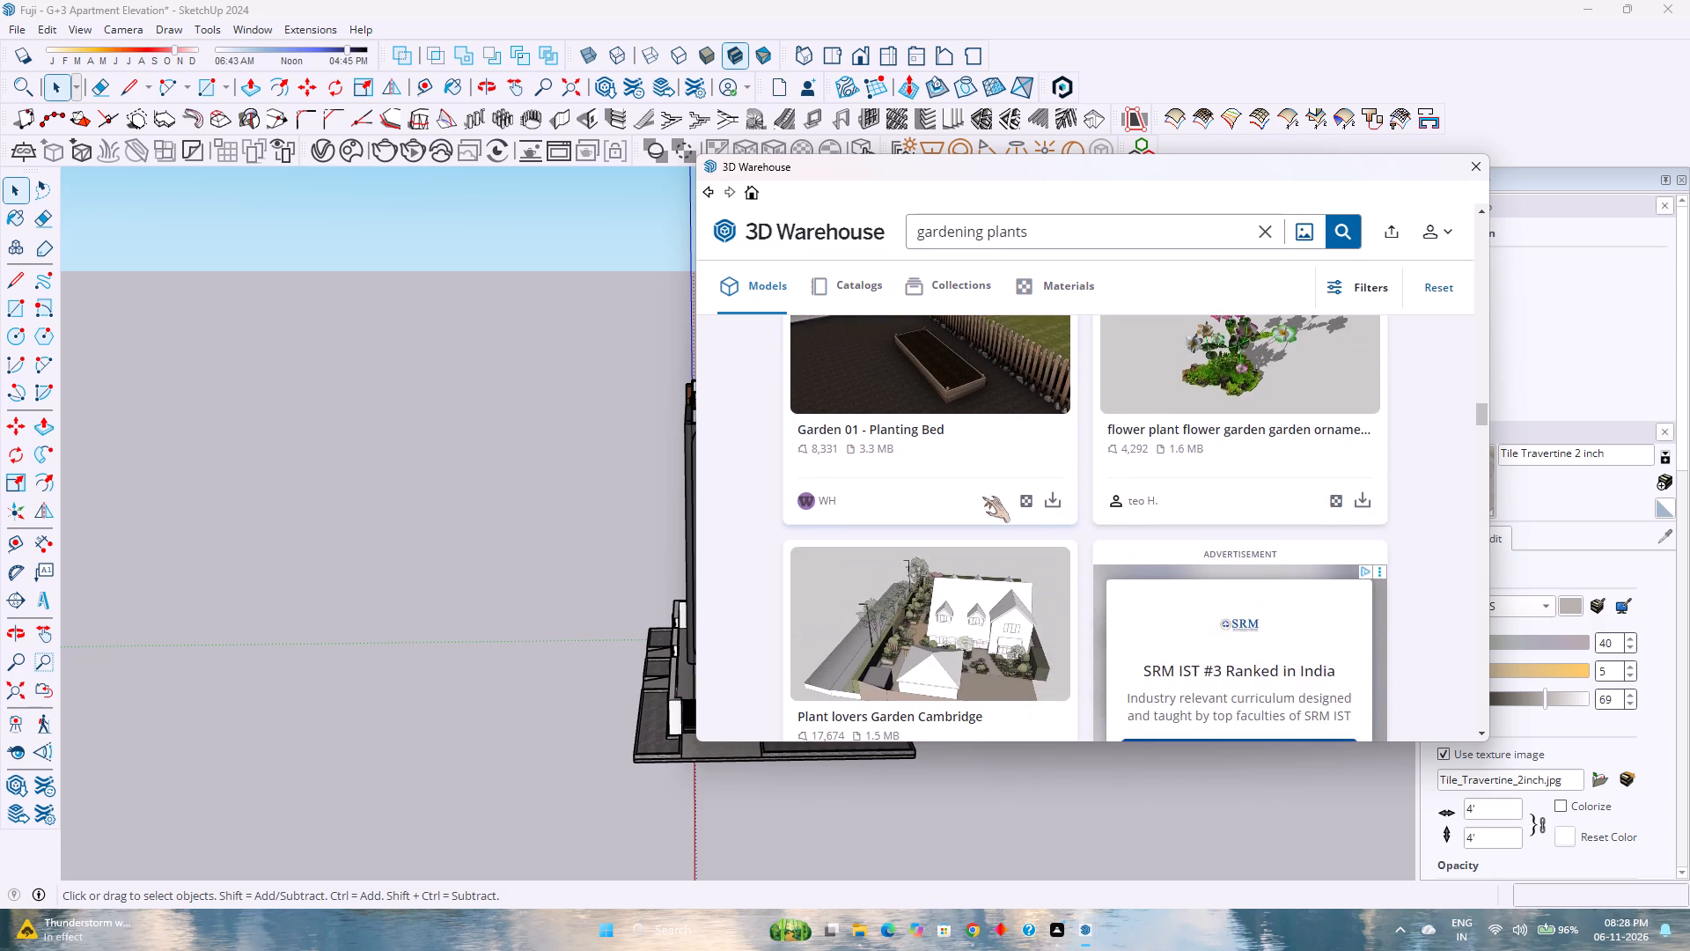
pyautogui.scroll(-7, 982, 497)
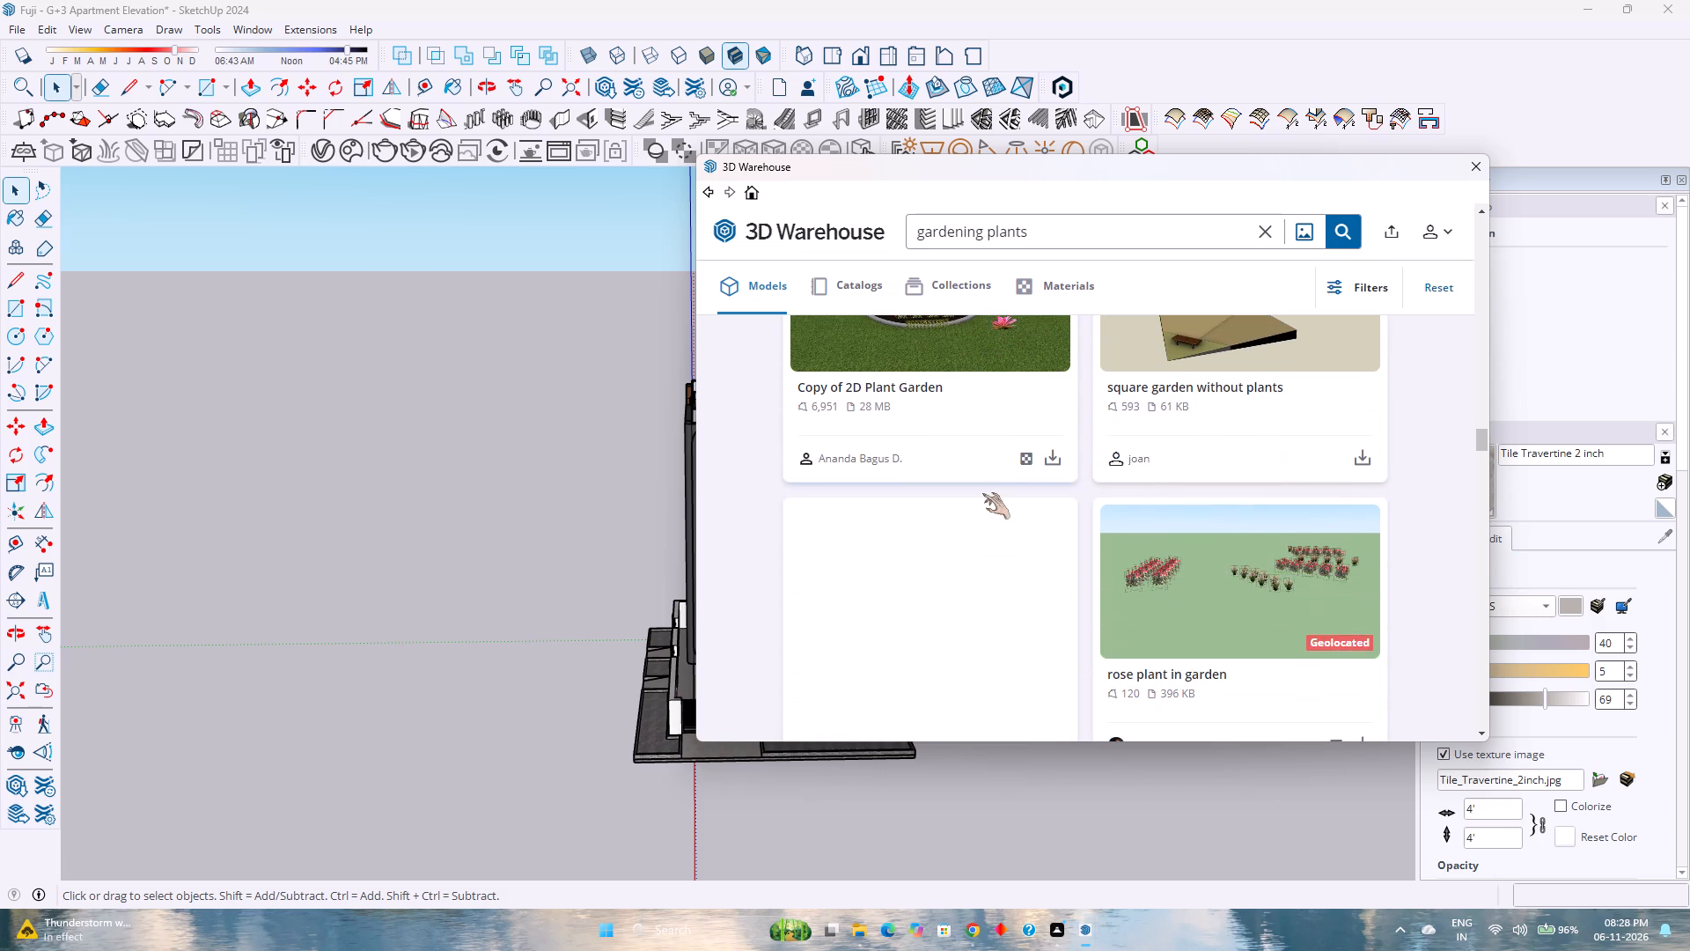
pyautogui.scroll(-1, 981, 491)
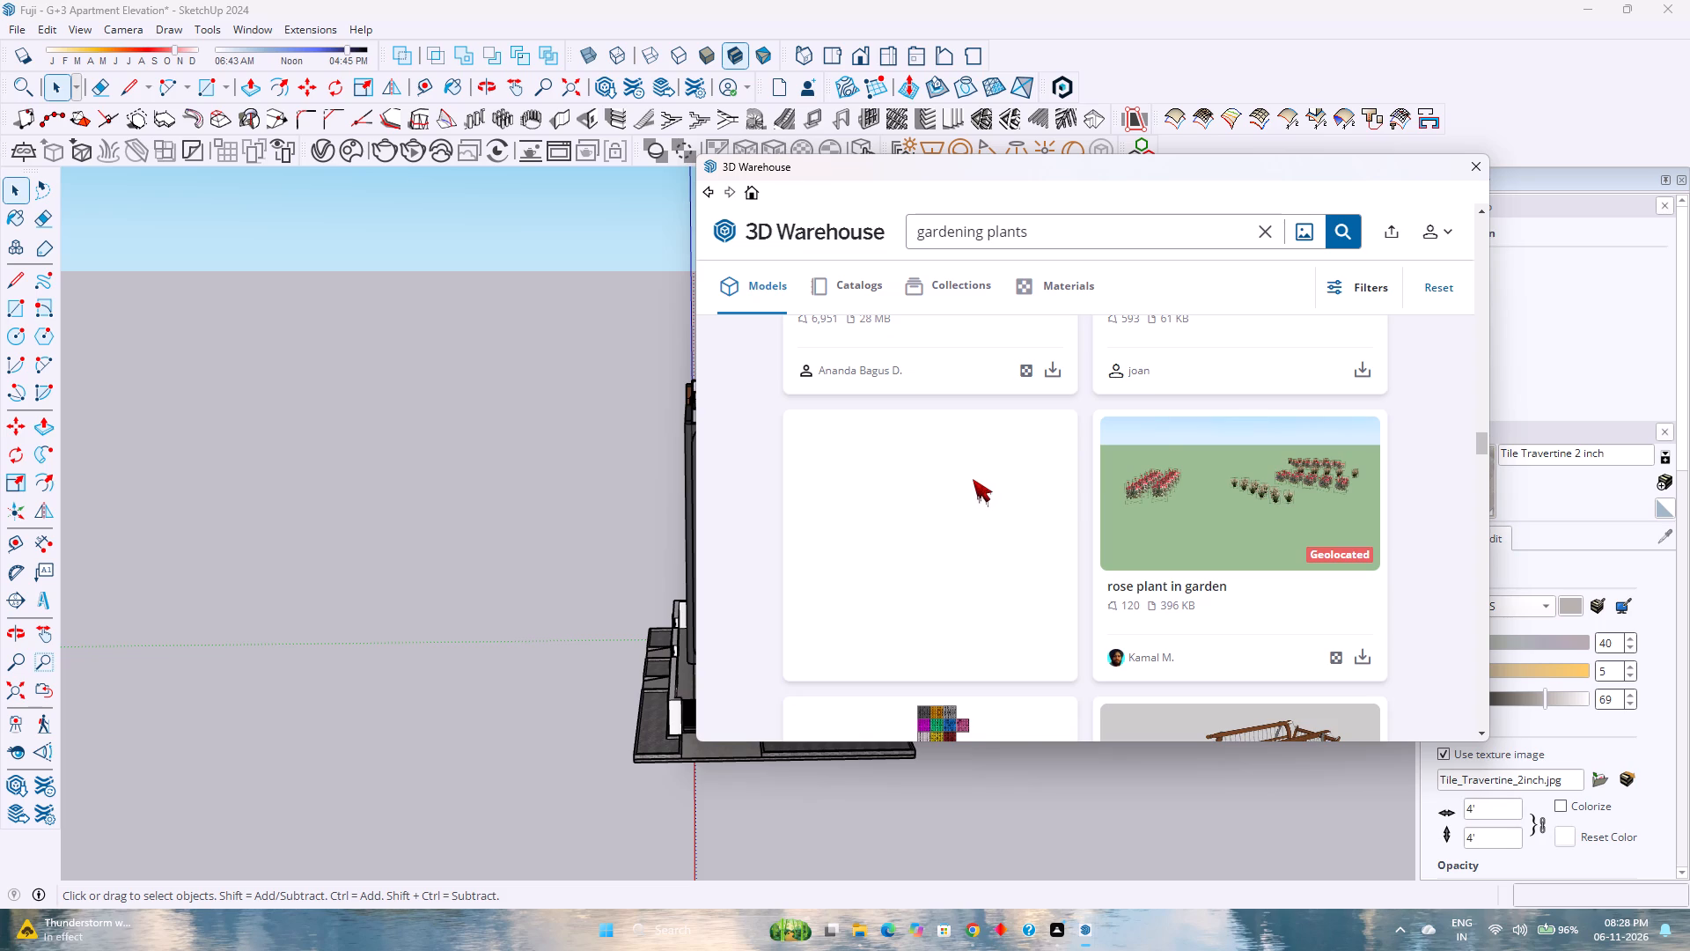
pyautogui.scroll(-5, 972, 472)
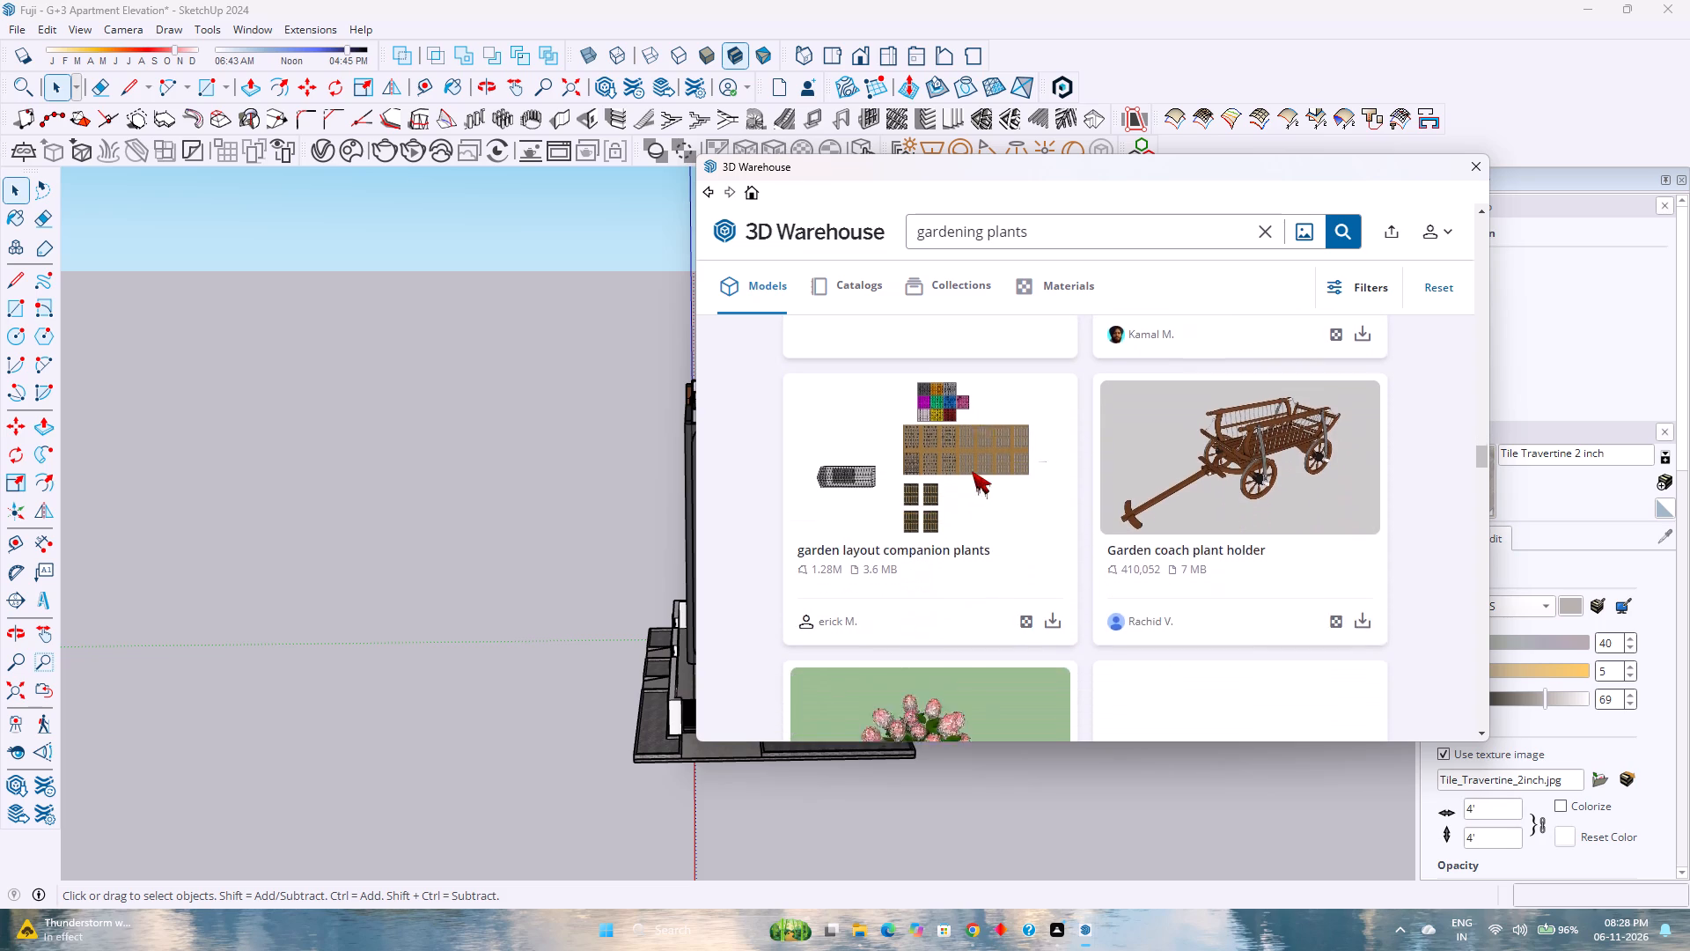
pyautogui.scroll(-7, 972, 471)
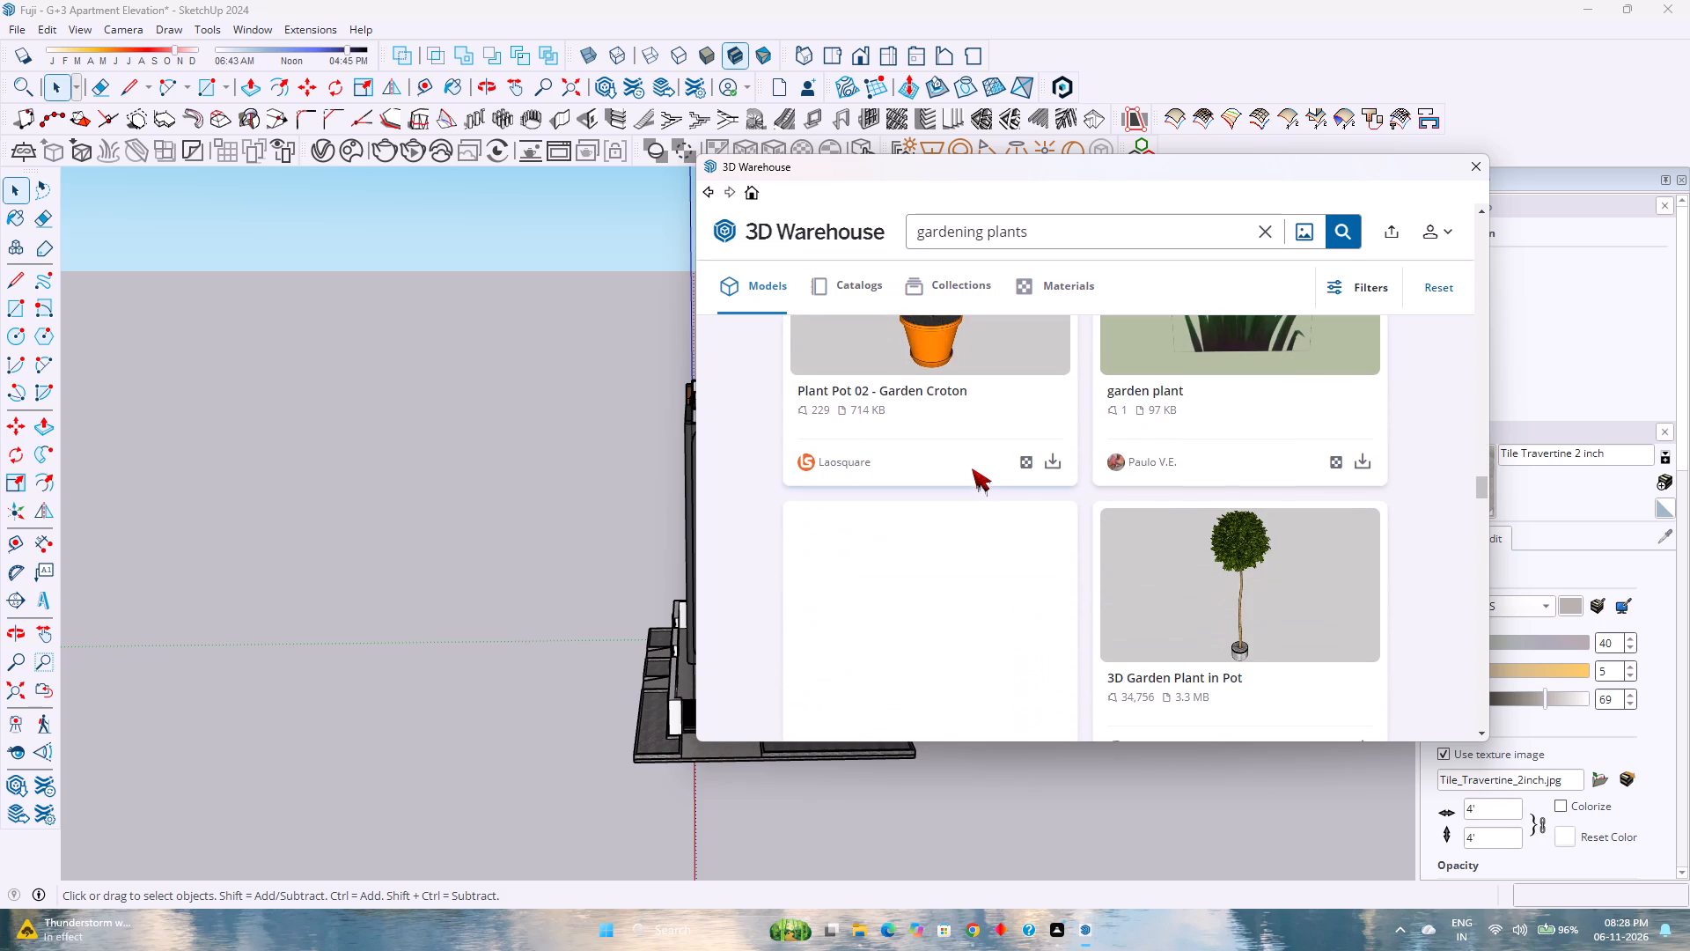
pyautogui.scroll(-6, 972, 468)
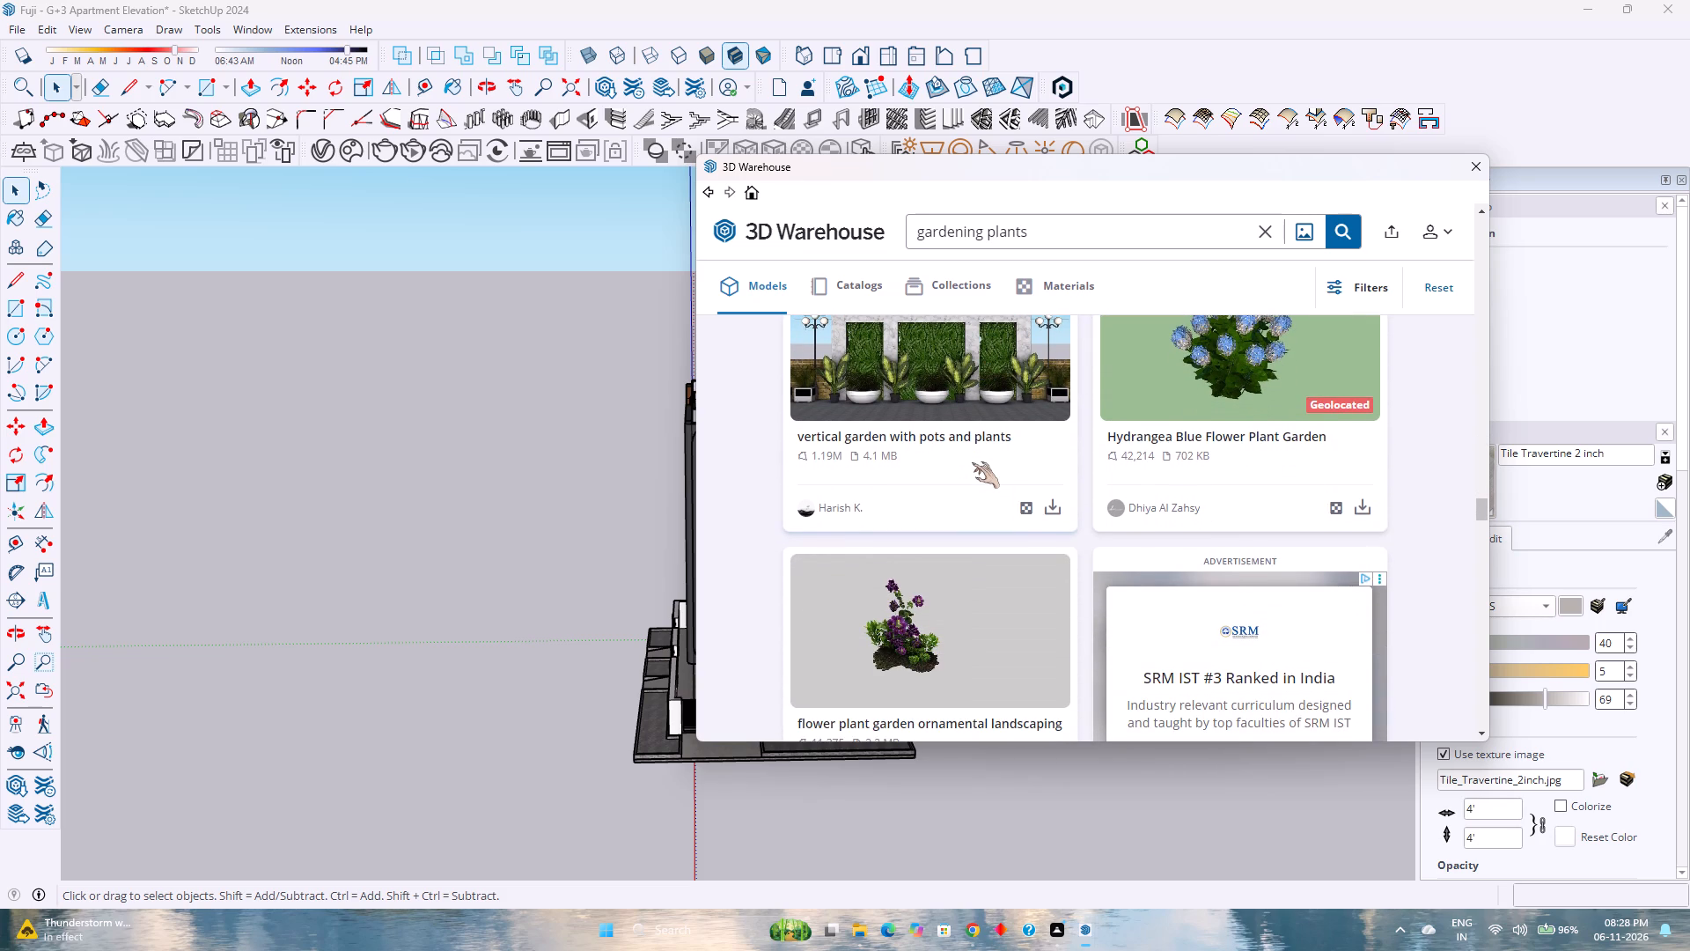
pyautogui.scroll(-5, 972, 462)
pyautogui.scroll(2, 972, 461)
pyautogui.scroll(-1, 972, 461)
pyautogui.scroll(1, 972, 461)
pyautogui.scroll(-2, 972, 461)
pyautogui.scroll(2, 972, 461)
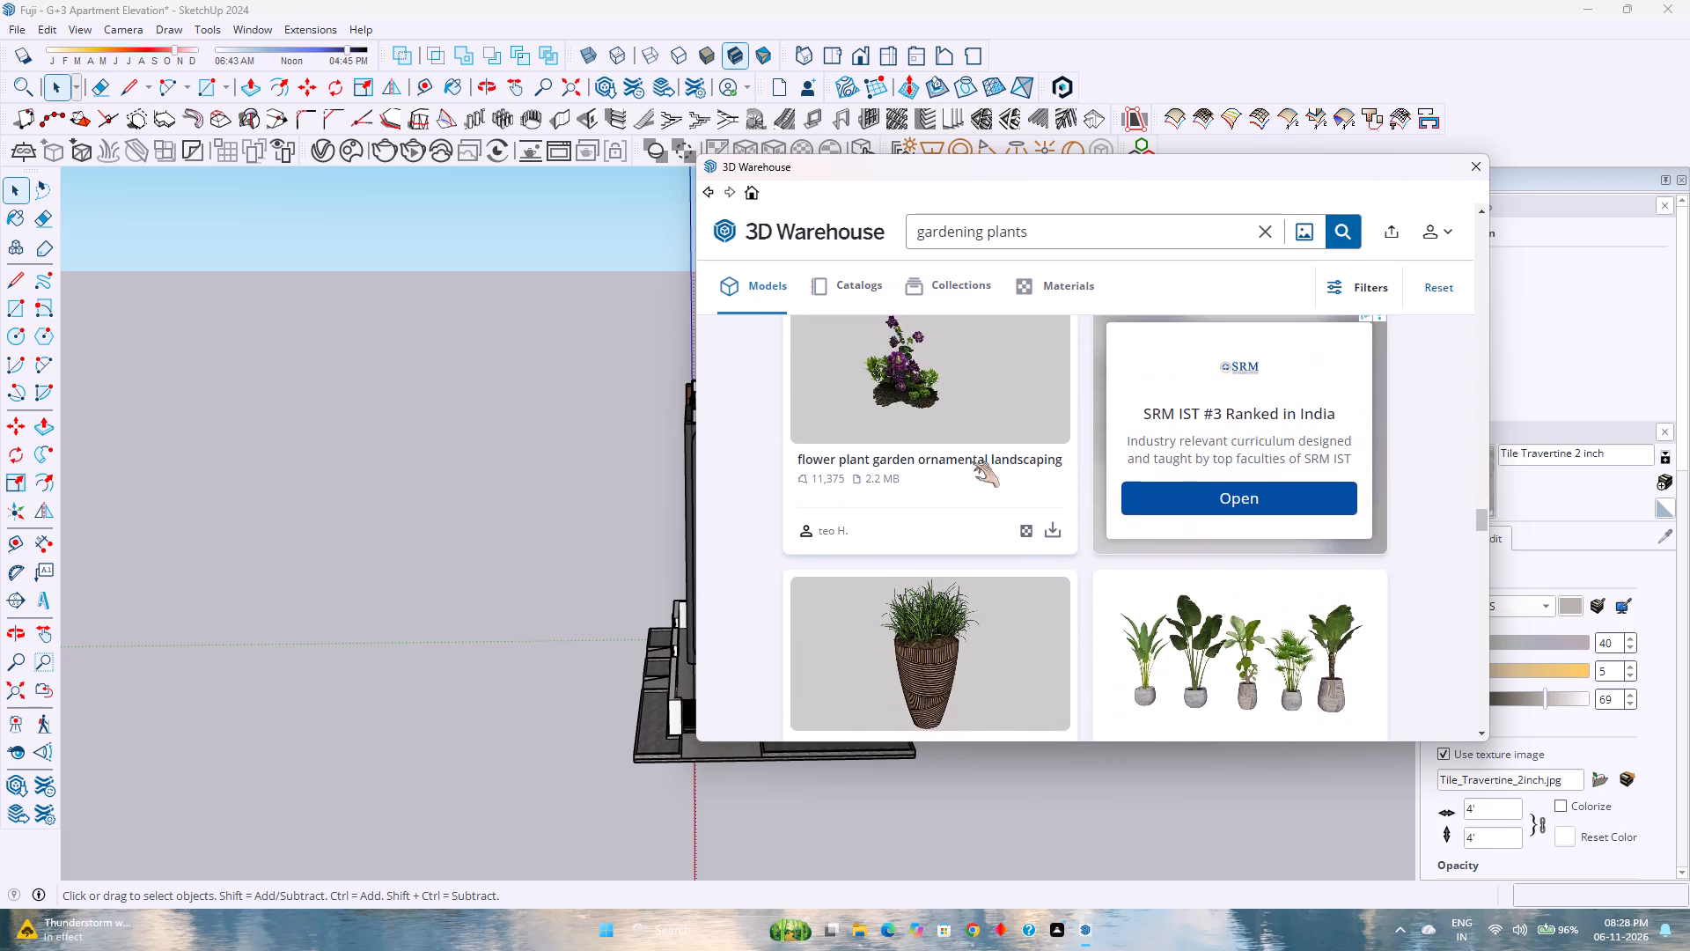
pyautogui.scroll(-1, 972, 461)
pyautogui.scroll(1, 972, 461)
pyautogui.scroll(-1, 972, 461)
pyautogui.scroll(1, 972, 461)
pyautogui.scroll(-4, 972, 461)
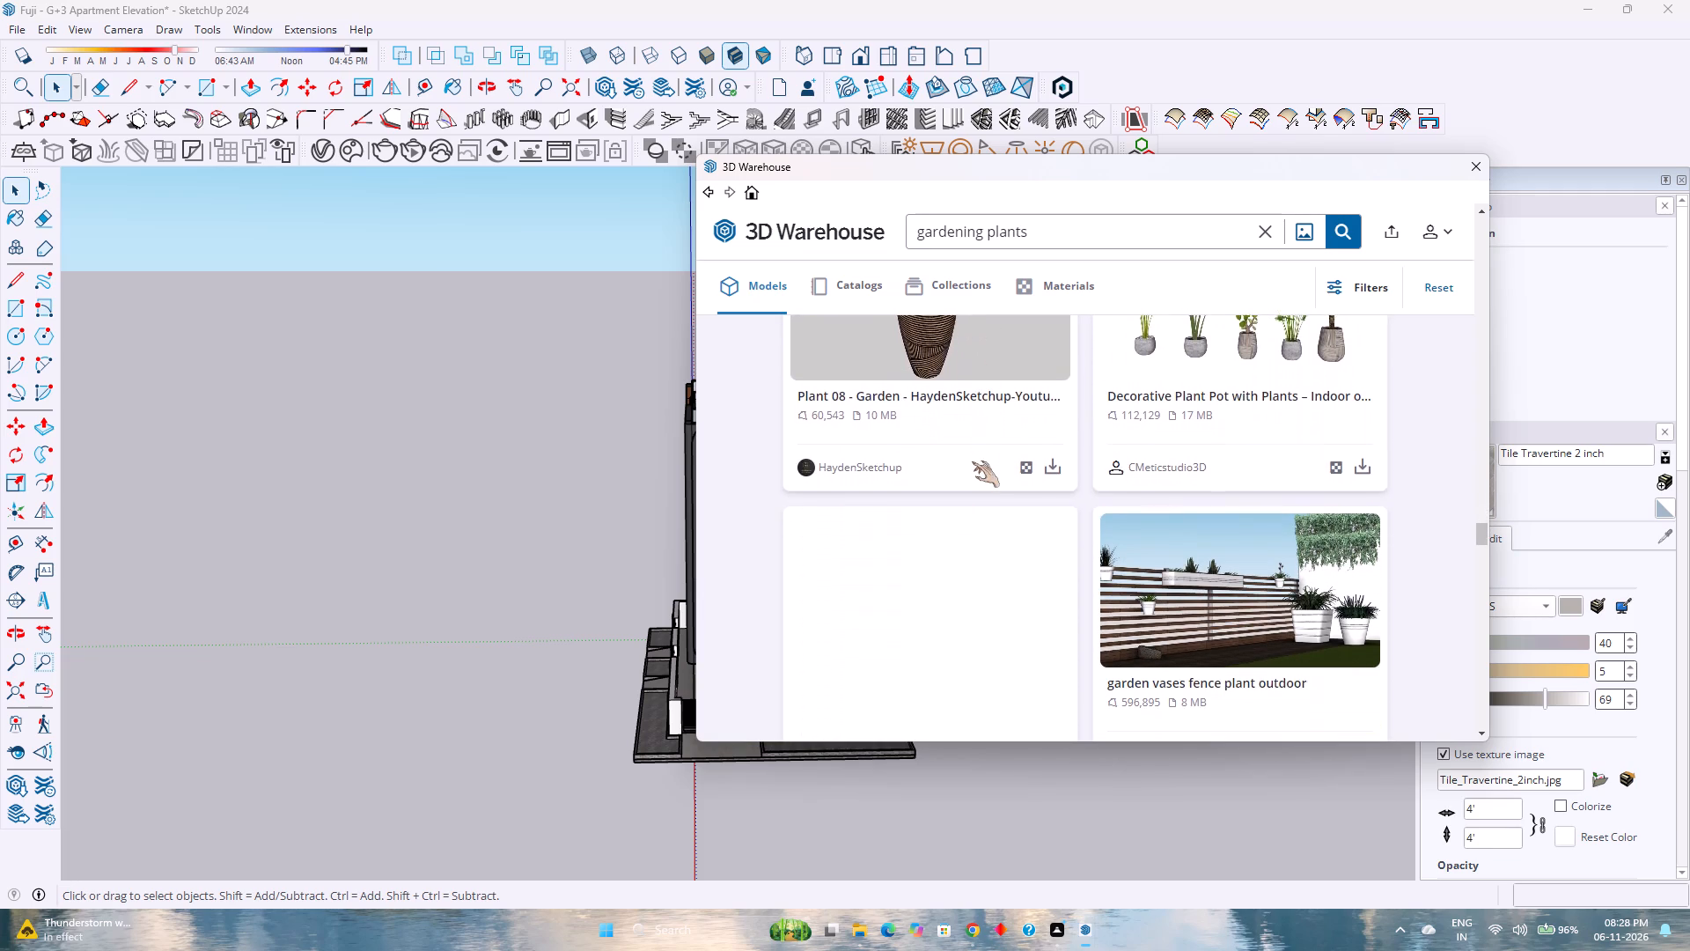
pyautogui.scroll(-5, 972, 461)
pyautogui.scroll(1, 972, 461)
pyautogui.scroll(-1, 972, 461)
pyautogui.scroll(1, 972, 461)
pyautogui.scroll(-1, 972, 461)
pyautogui.scroll(1, 972, 461)
pyautogui.scroll(-1, 972, 461)
pyautogui.scroll(1, 972, 461)
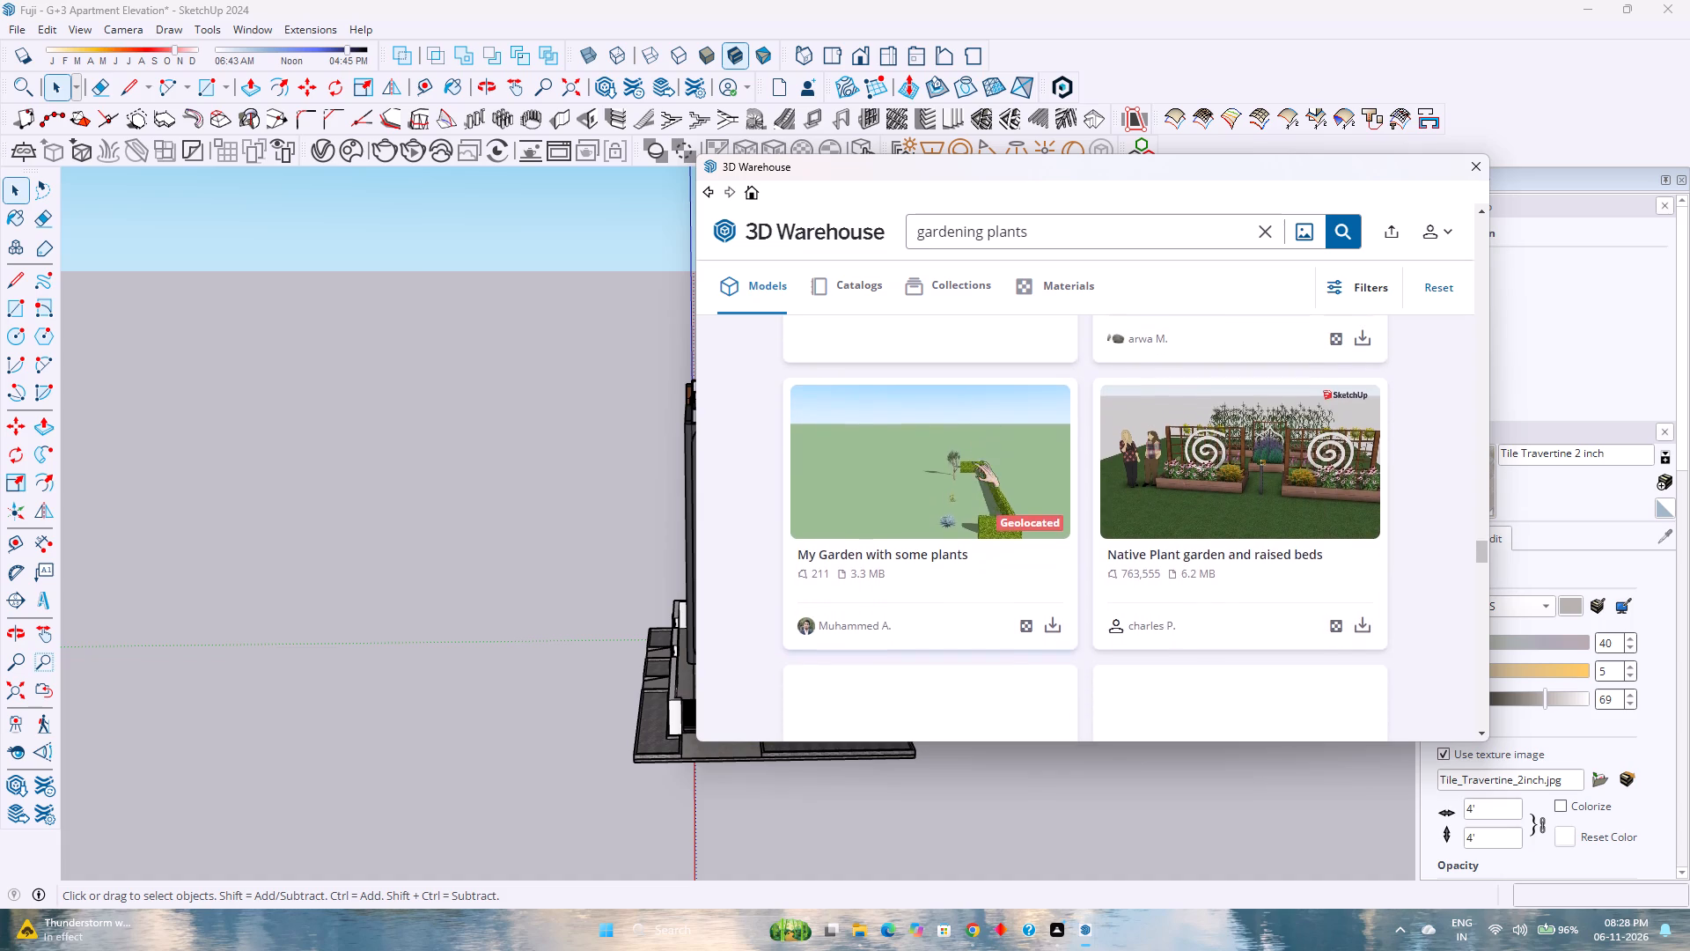
pyautogui.scroll(-1, 972, 461)
pyautogui.scroll(1, 972, 461)
pyautogui.scroll(-1, 972, 461)
pyautogui.scroll(1, 972, 461)
pyautogui.scroll(-2, 972, 461)
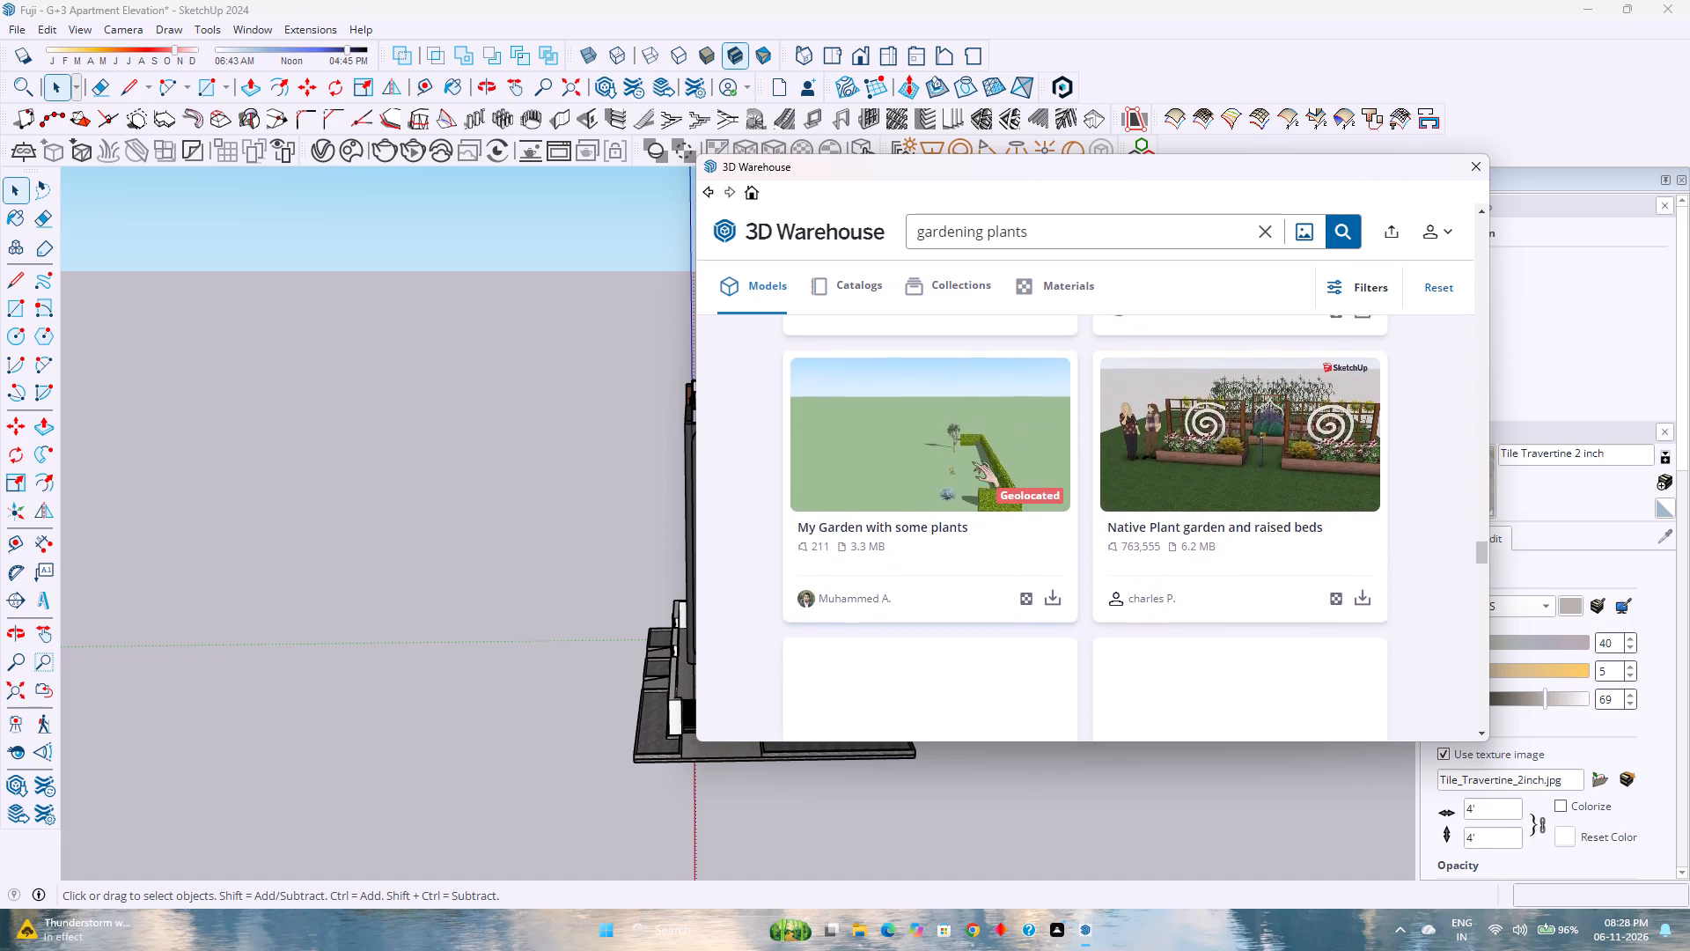
pyautogui.scroll(-1, 972, 461)
pyautogui.scroll(3, 972, 461)
pyautogui.scroll(-3, 972, 461)
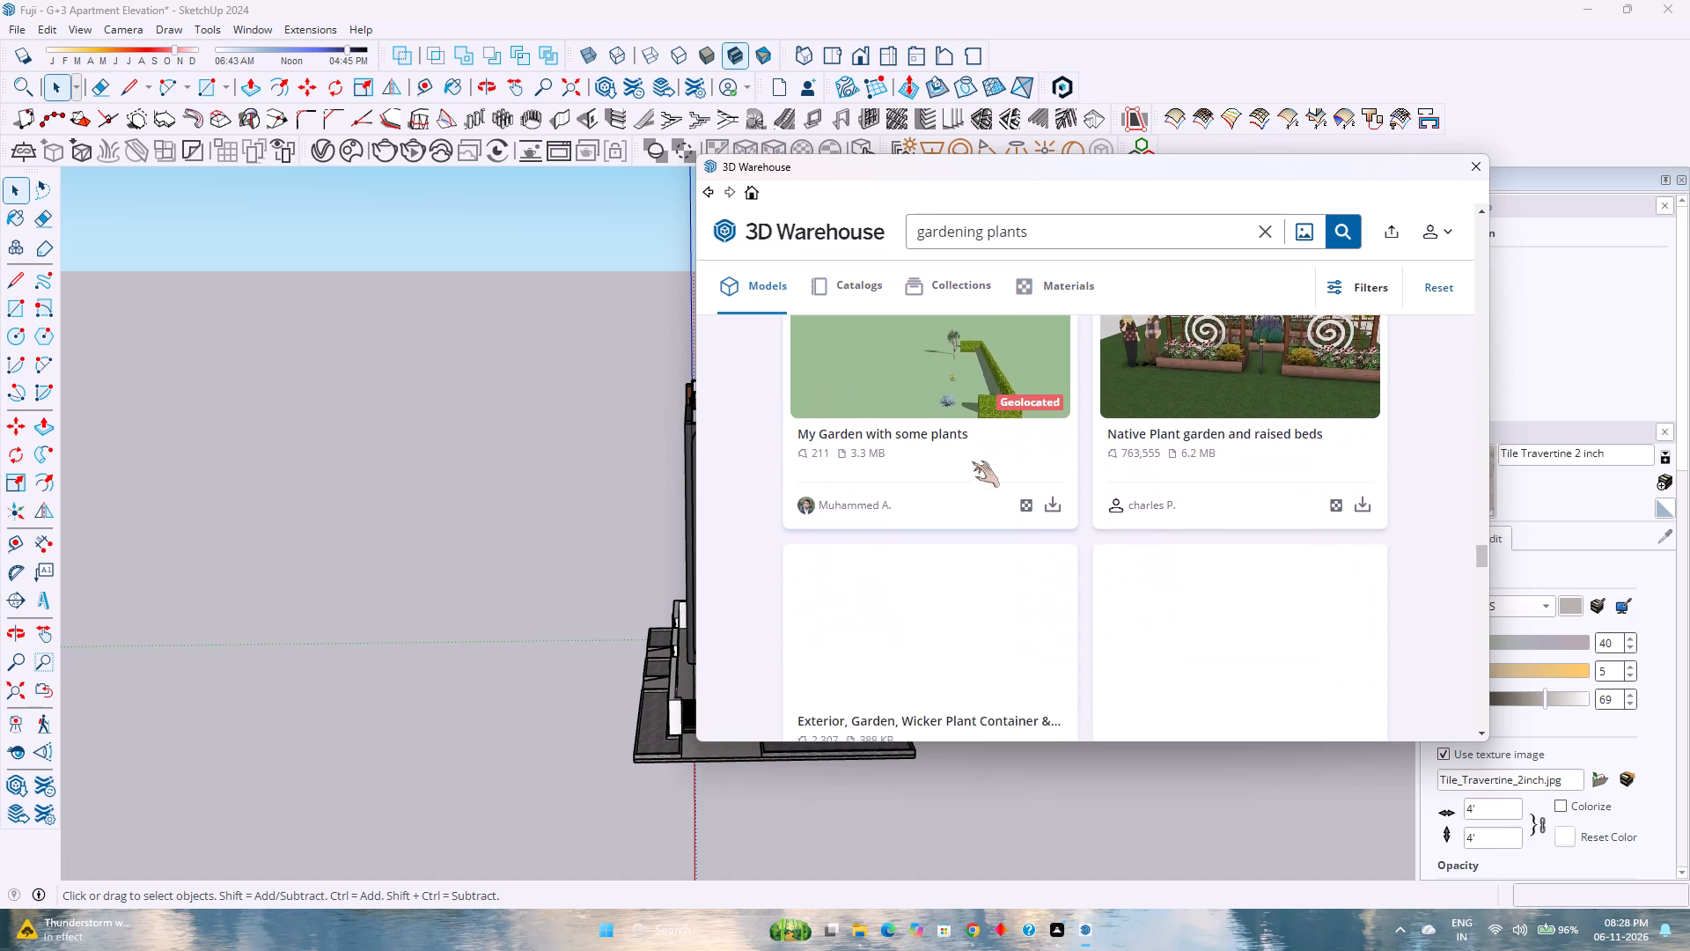
pyautogui.scroll(-3, 972, 460)
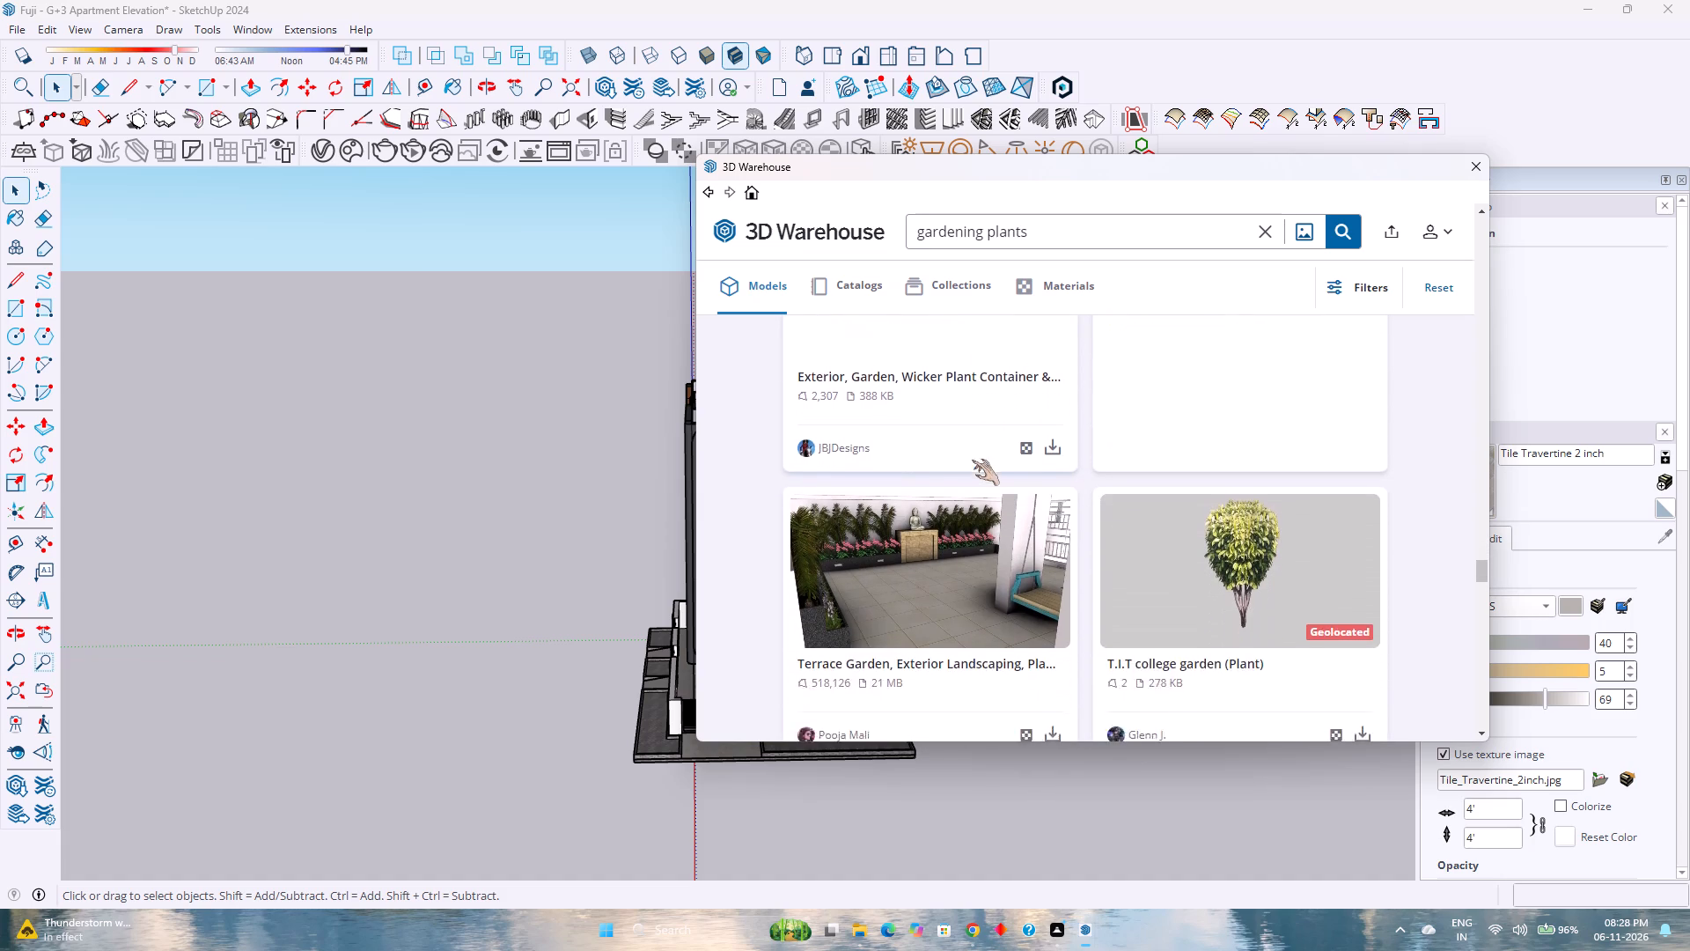
pyautogui.scroll(-5, 972, 460)
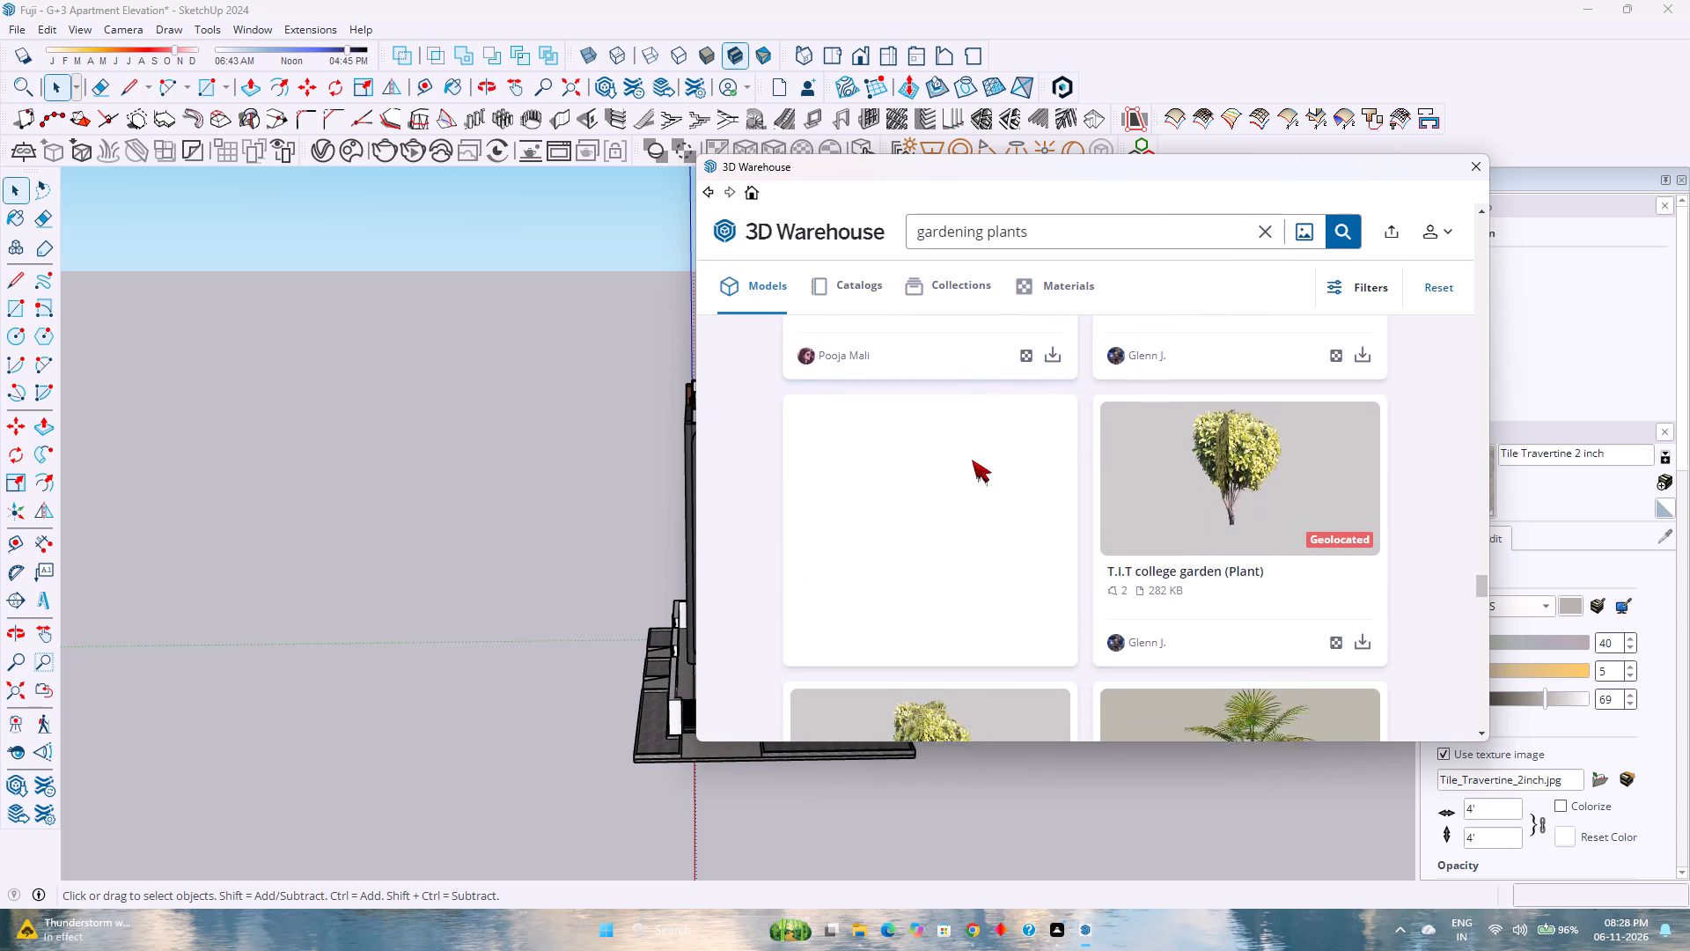
pyautogui.scroll(-4, 972, 460)
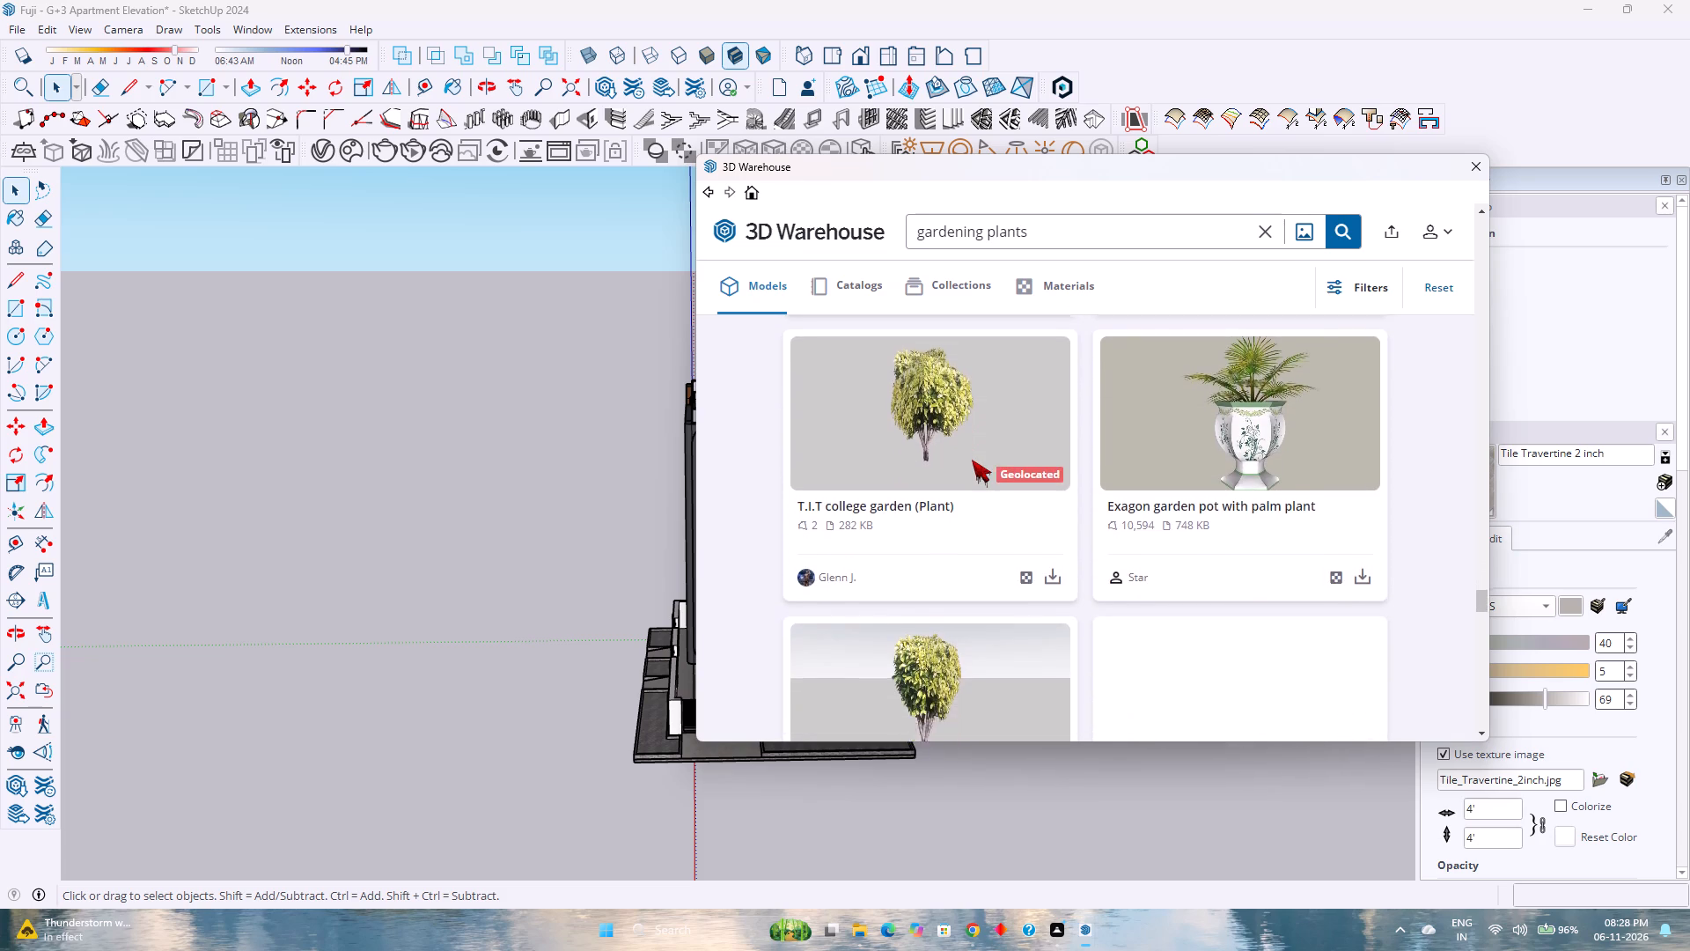
pyautogui.scroll(-4, 972, 460)
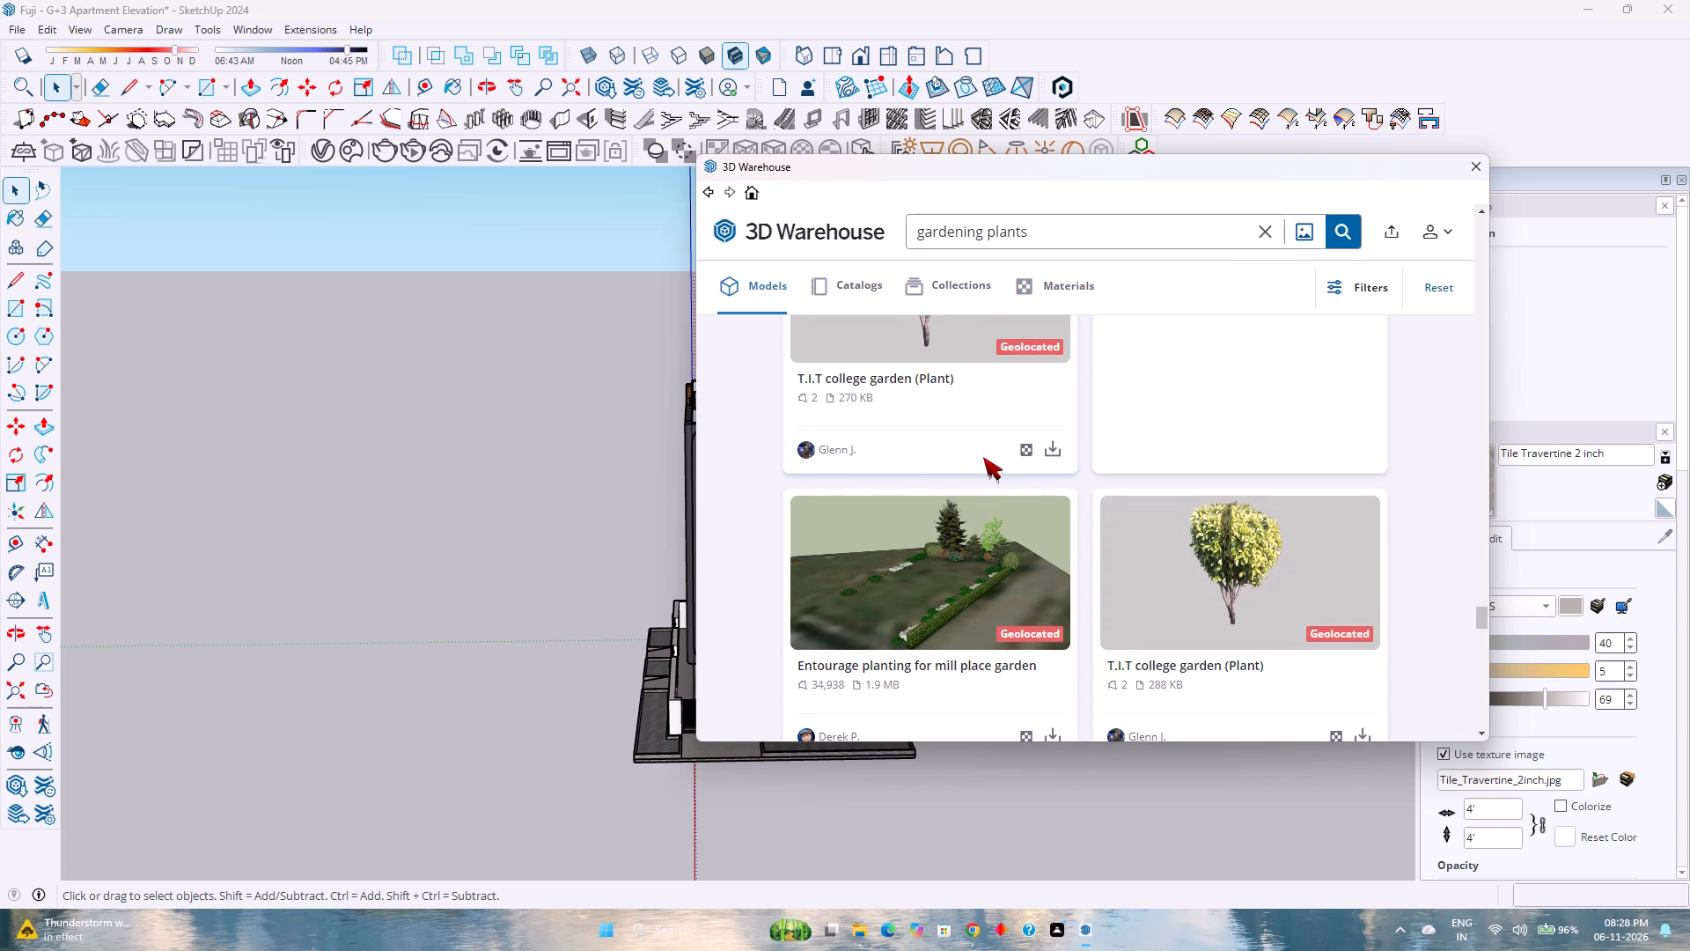
pyautogui.scroll(-4, 983, 458)
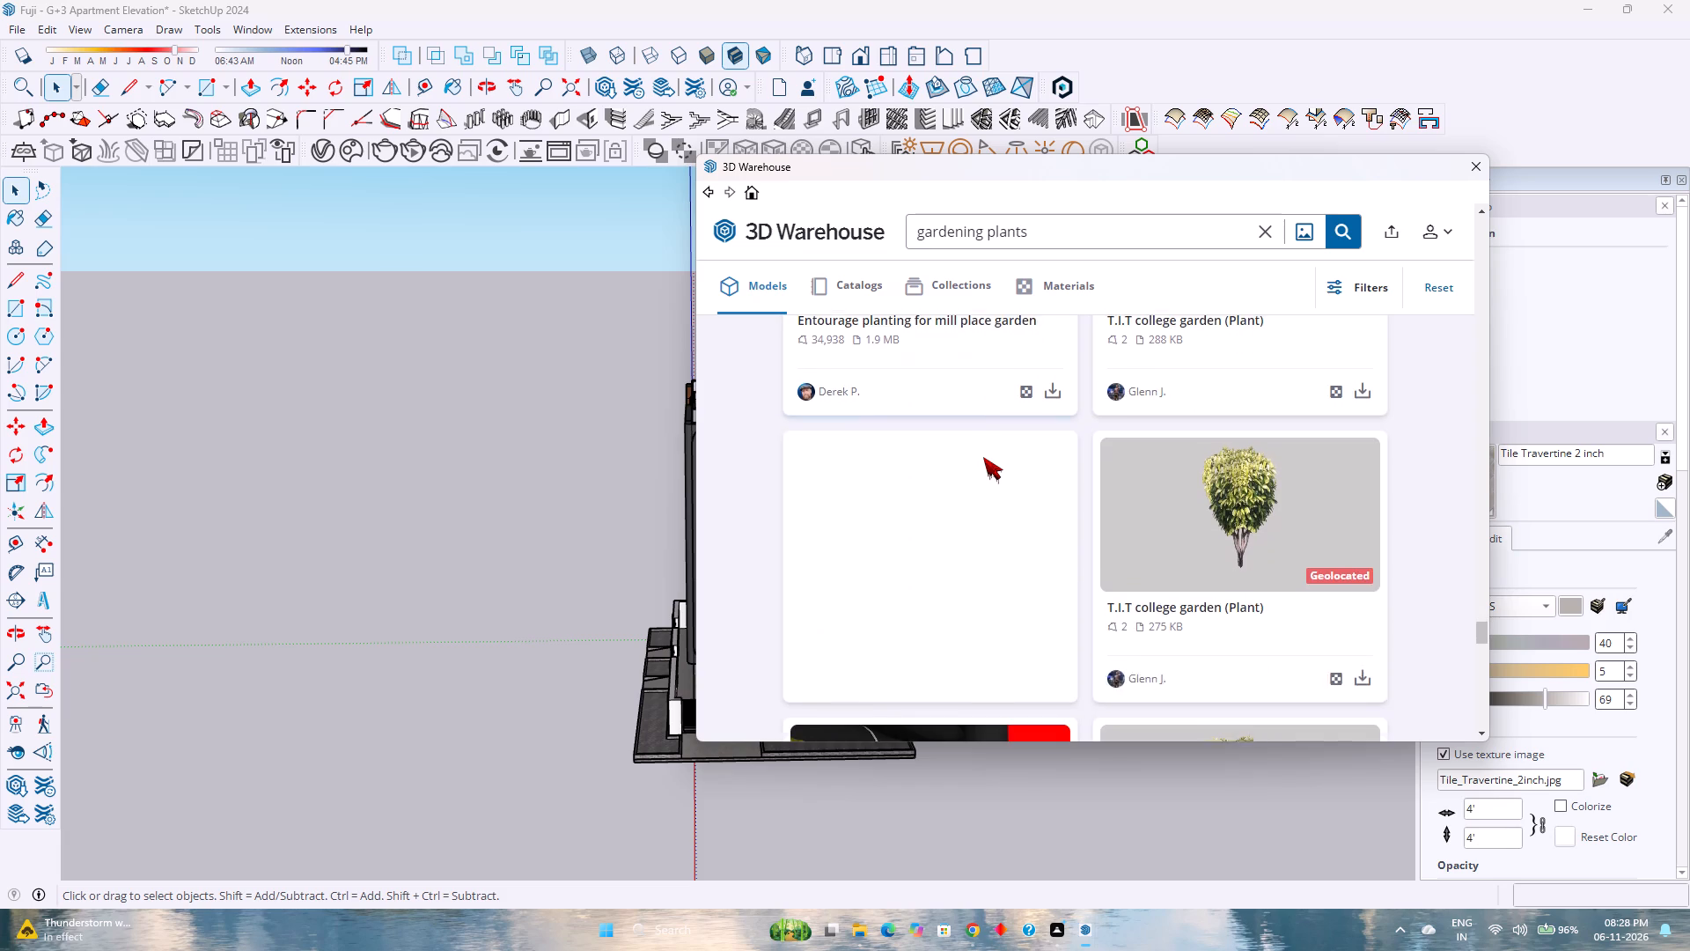
pyautogui.scroll(-8, 983, 454)
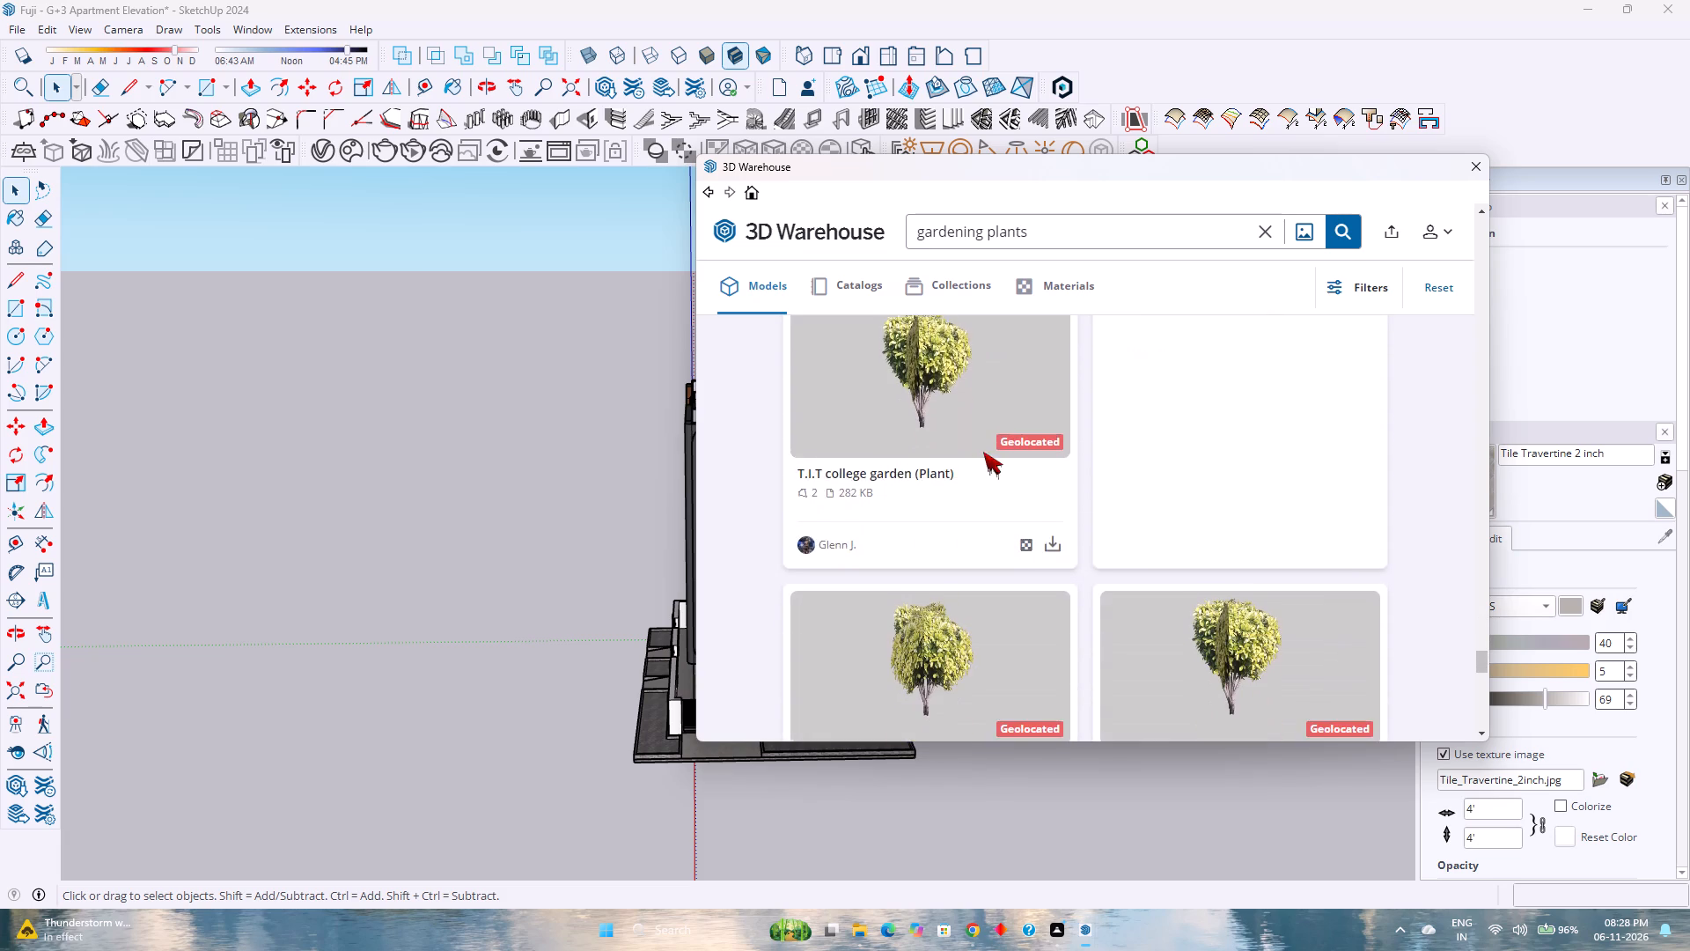
pyautogui.scroll(-16, 983, 452)
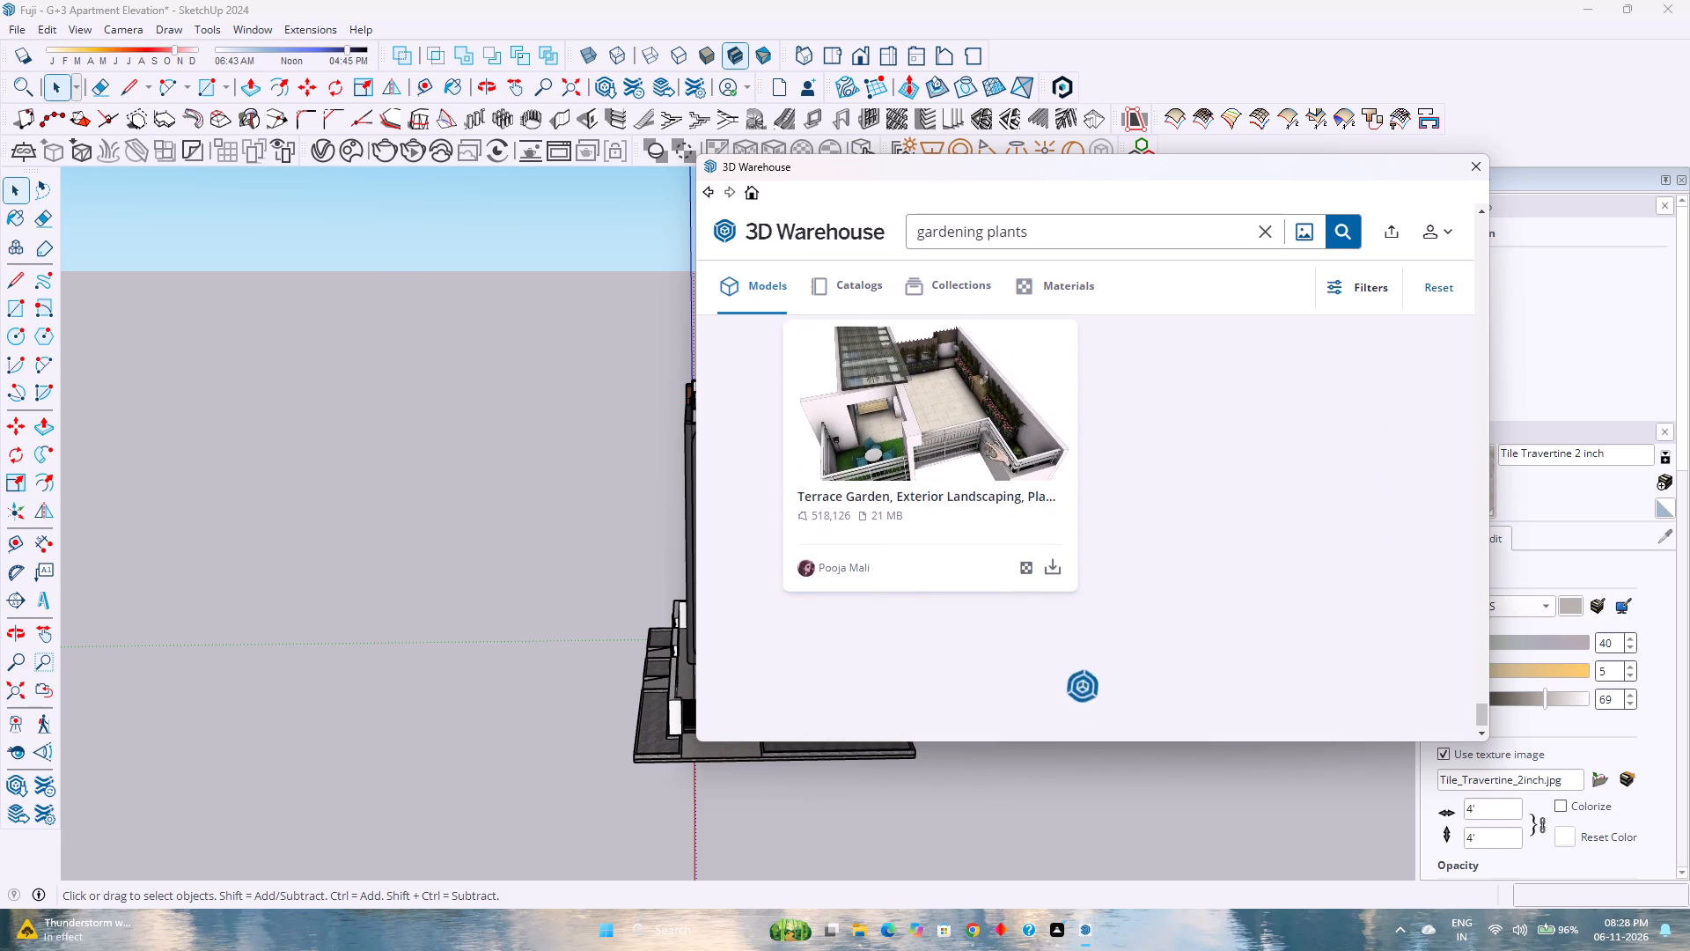
# Search the 3D Warehouse models for "garden plants".
pyautogui.click(979, 233)
pyautogui.press('Right')
pyautogui.press('BackSpace')
pyautogui.press('BackSpace')
pyautogui.press('BackSpace')
pyautogui.press('BackSpace')
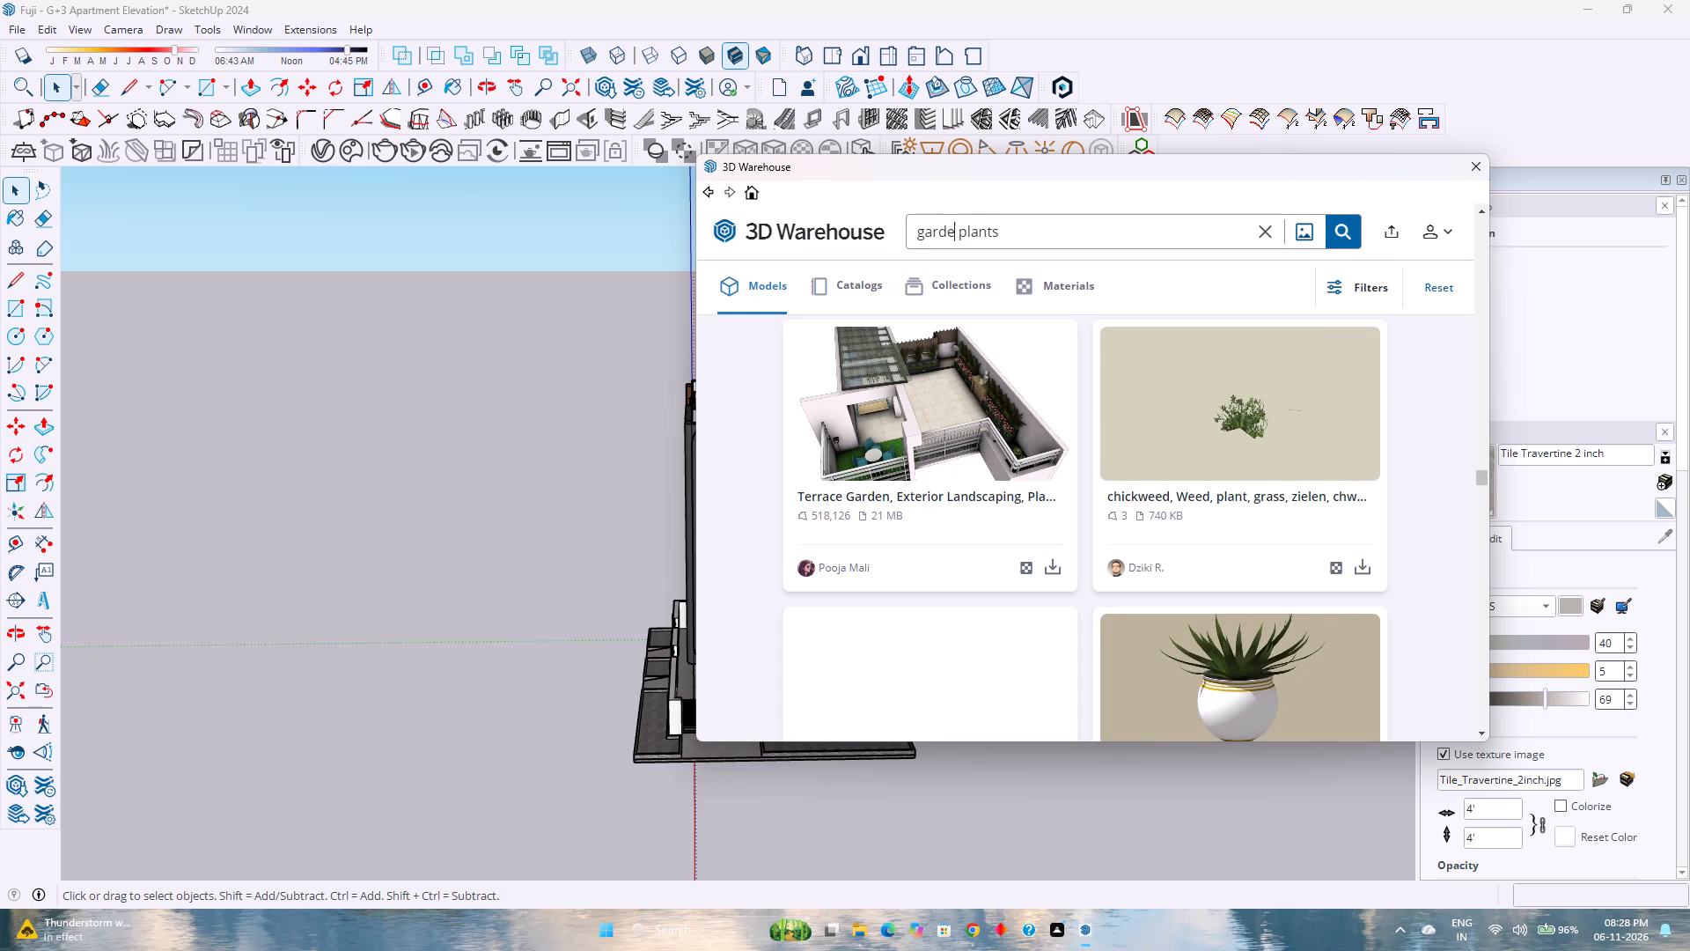
pyautogui.press('n')
pyautogui.press('Return')
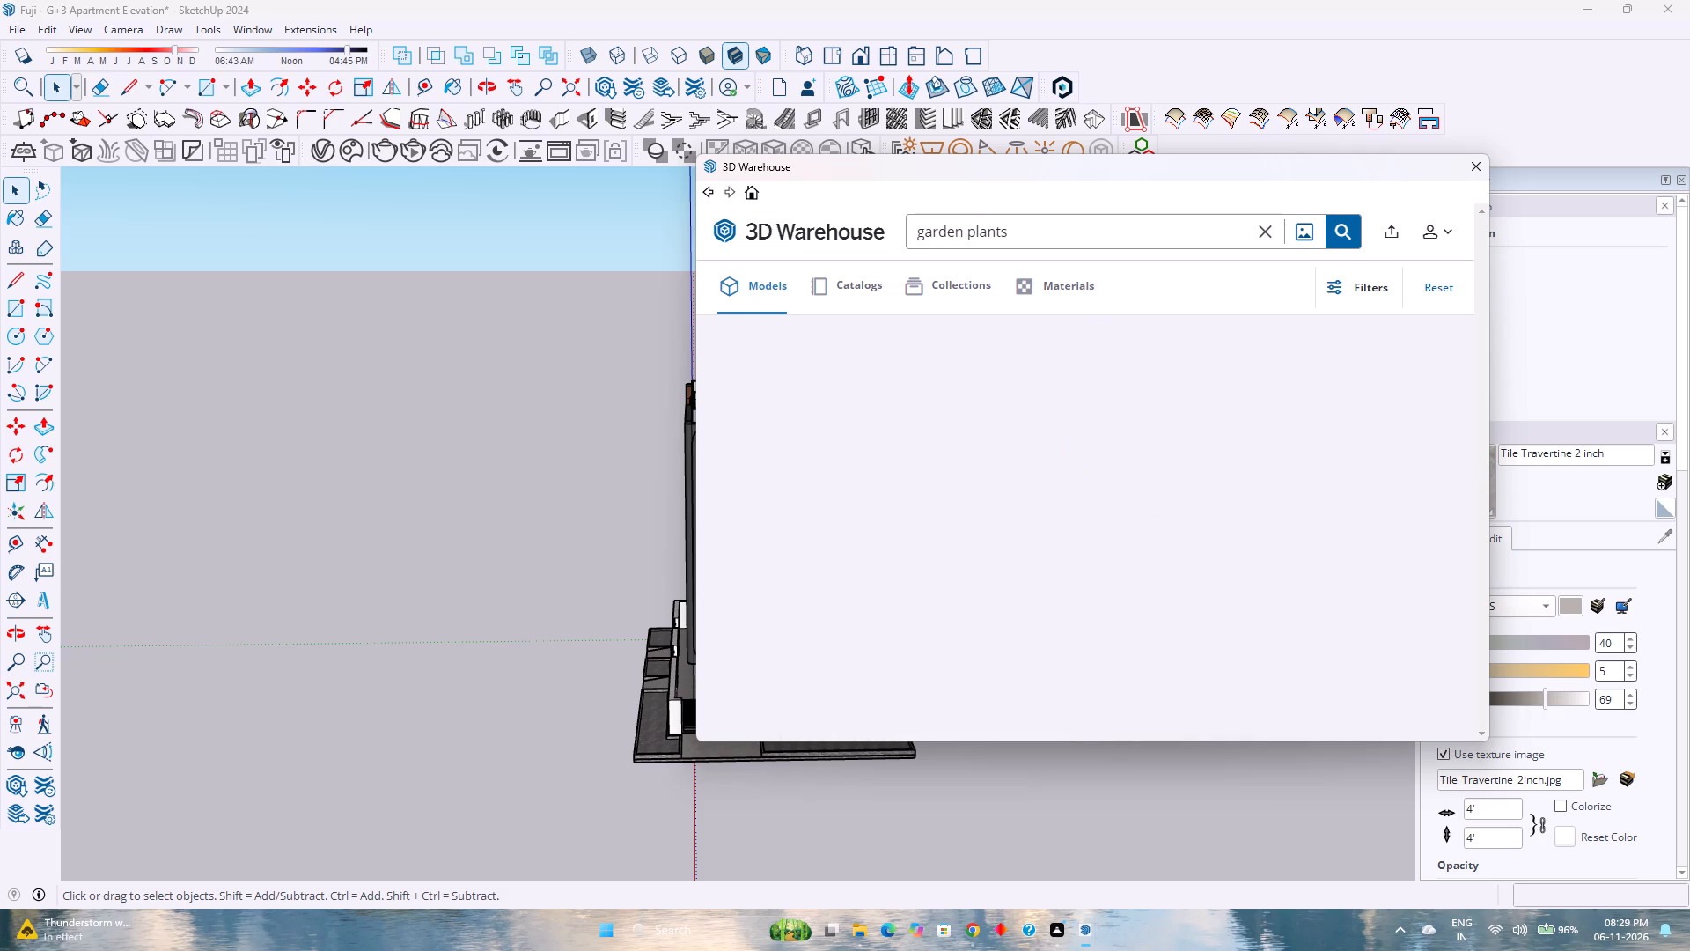
# Look through the garden plants models for shrubs, planters and flowering plants suited to the apartment's landscaping.
pyautogui.scroll(-2, 967, 217)
pyautogui.scroll(-3, 1006, 350)
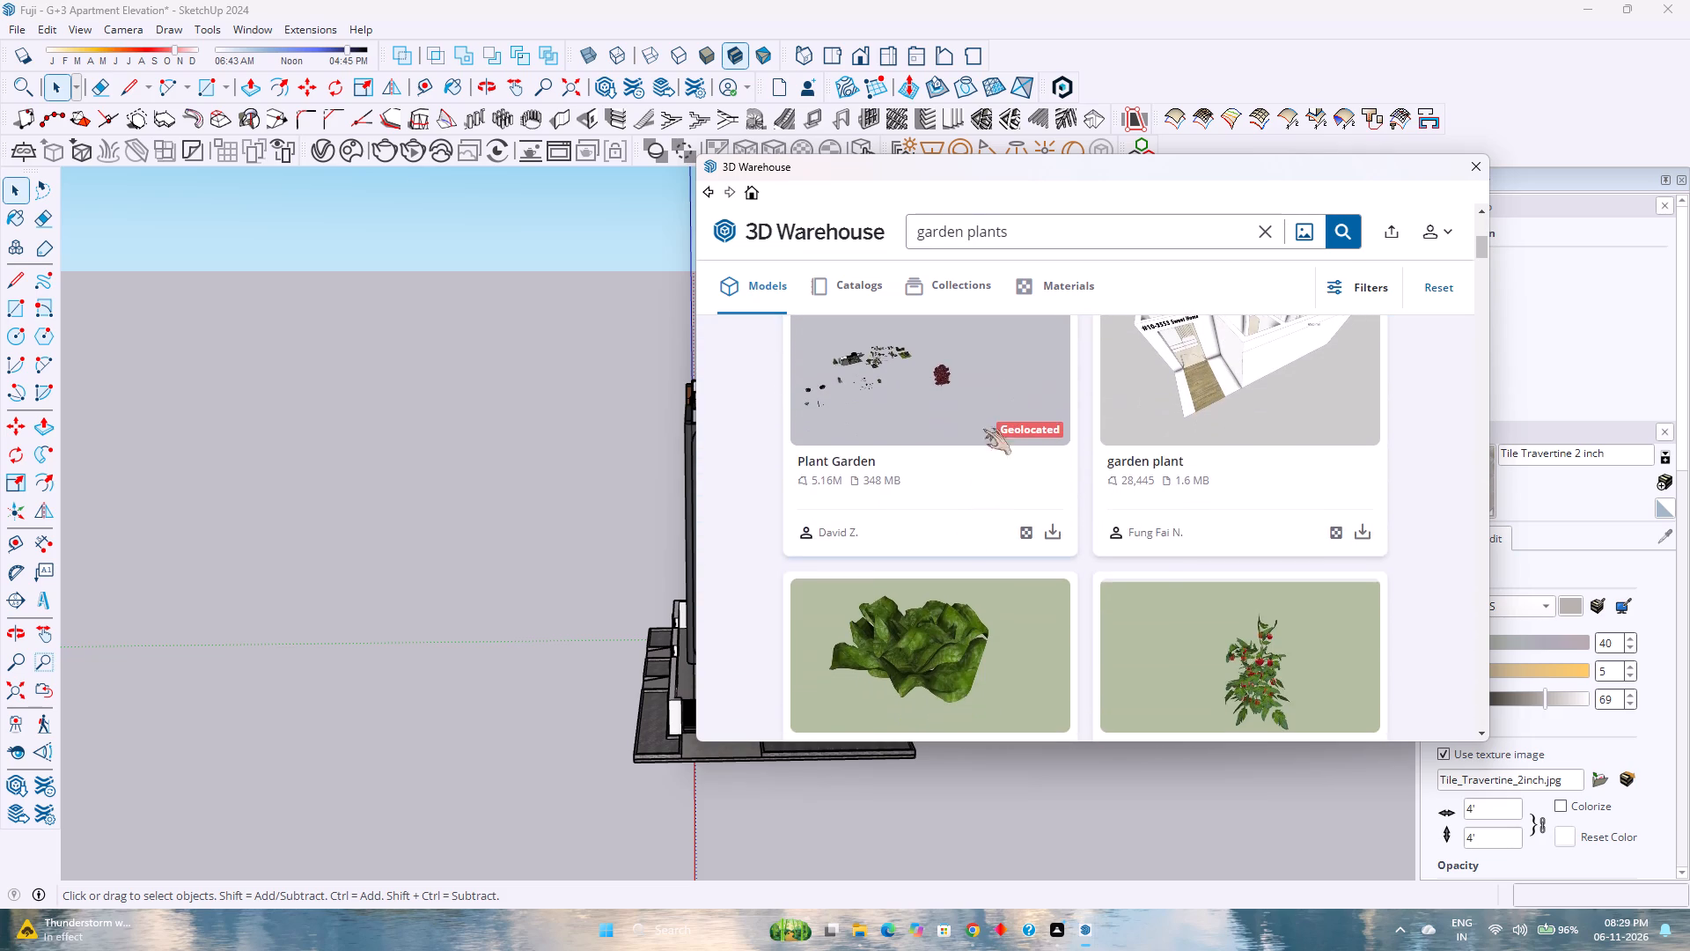
pyautogui.scroll(-2, 1039, 561)
pyautogui.scroll(1, 1039, 516)
pyautogui.scroll(-4, 1039, 512)
pyautogui.scroll(4, 1039, 509)
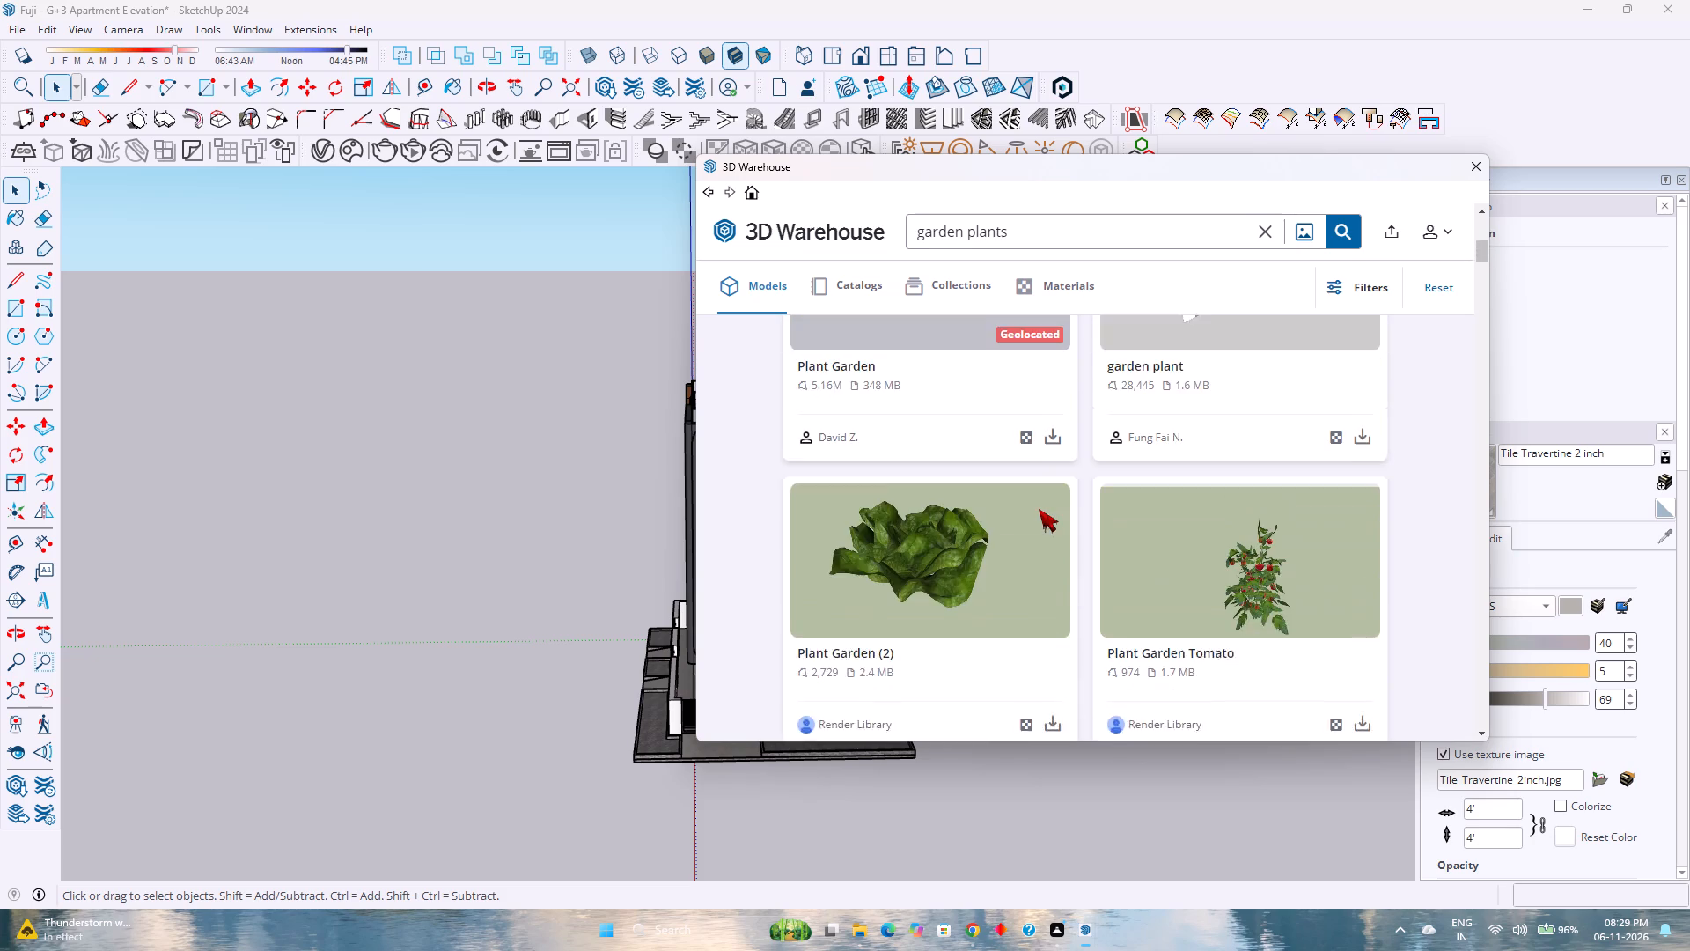
pyautogui.scroll(-2, 1039, 509)
pyautogui.scroll(2, 1039, 509)
pyautogui.scroll(-10, 1040, 505)
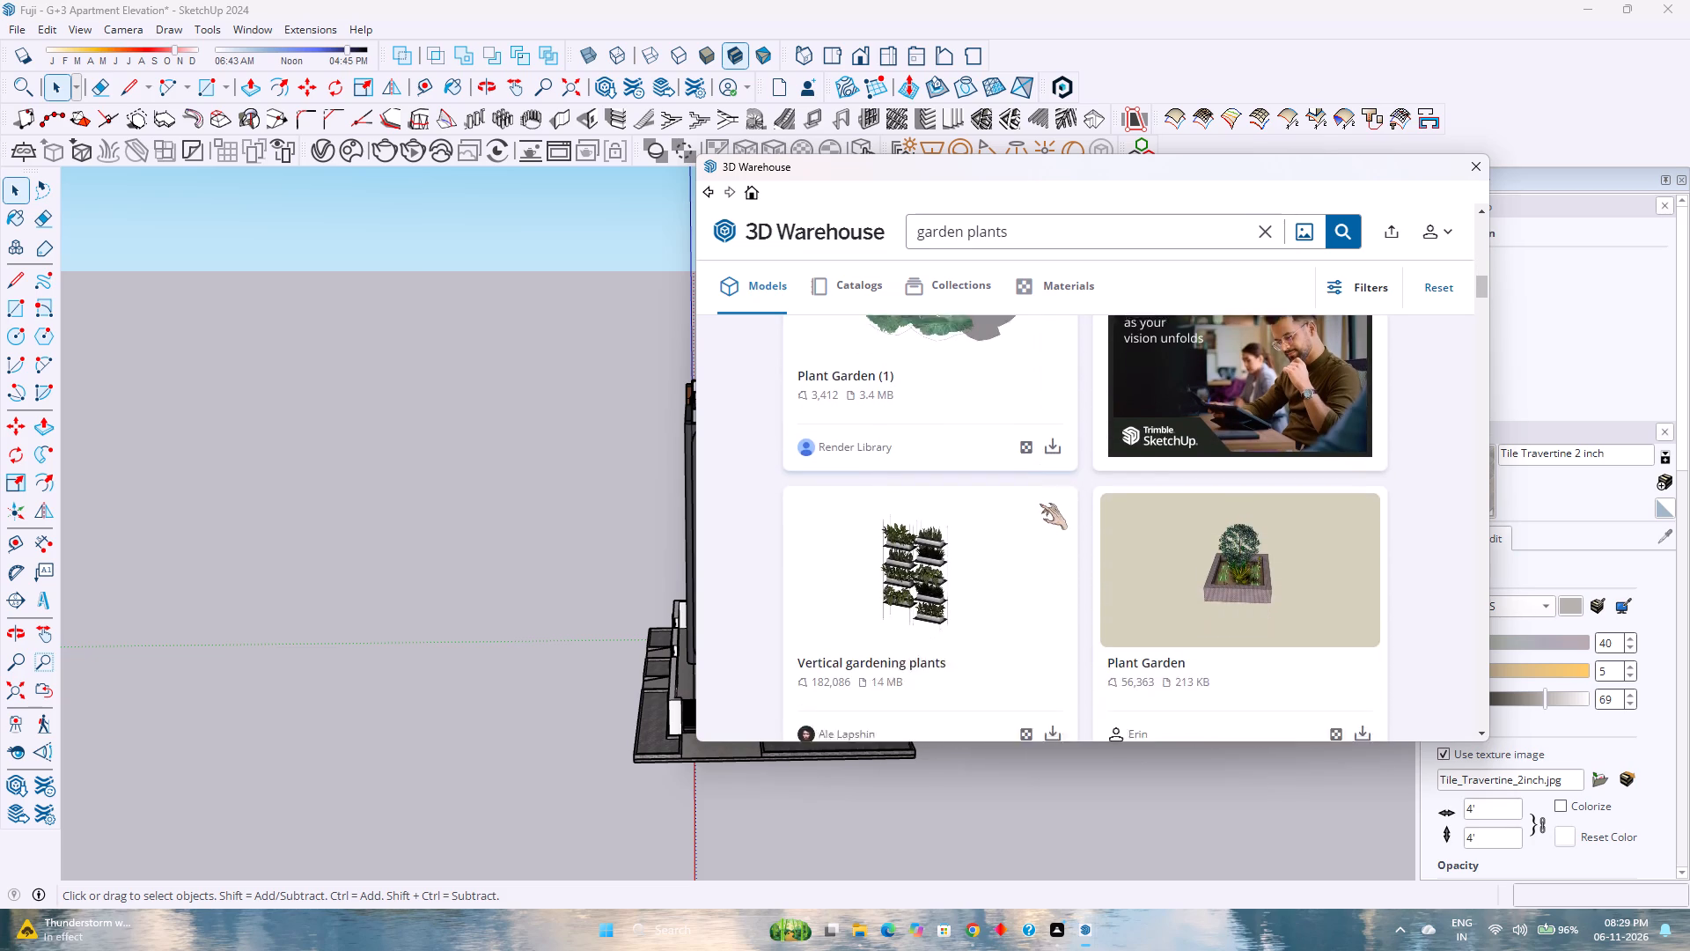
pyautogui.scroll(-7, 1041, 500)
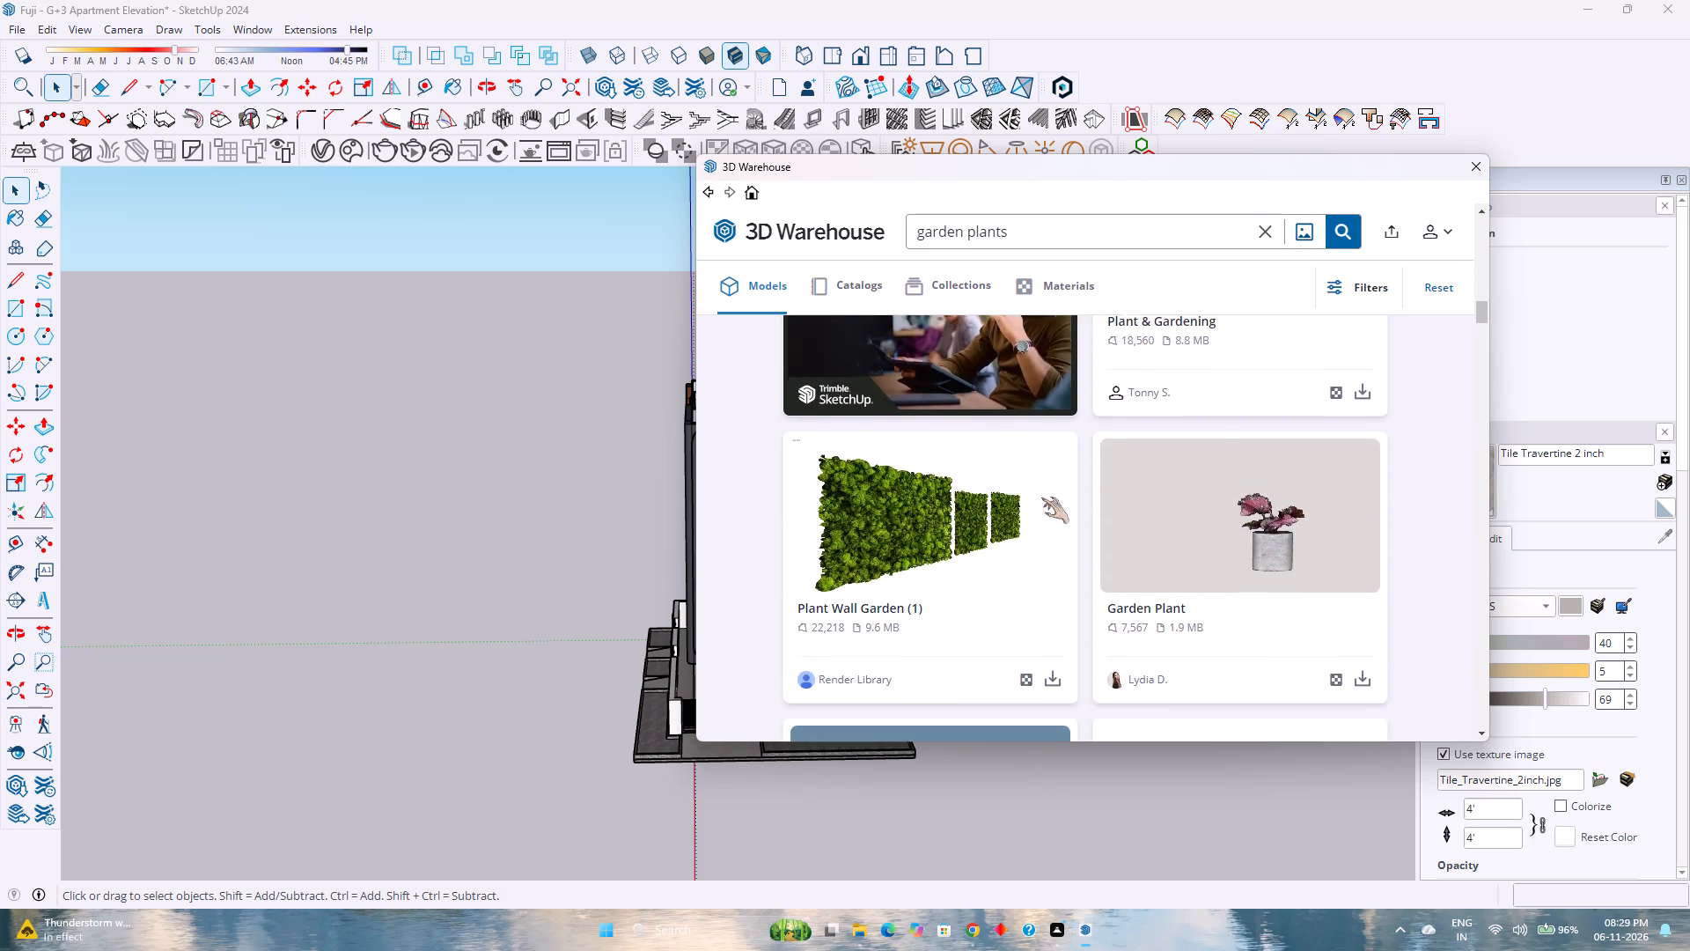
pyautogui.scroll(-7, 1041, 498)
pyautogui.scroll(1, 1041, 498)
pyautogui.scroll(-5, 1041, 497)
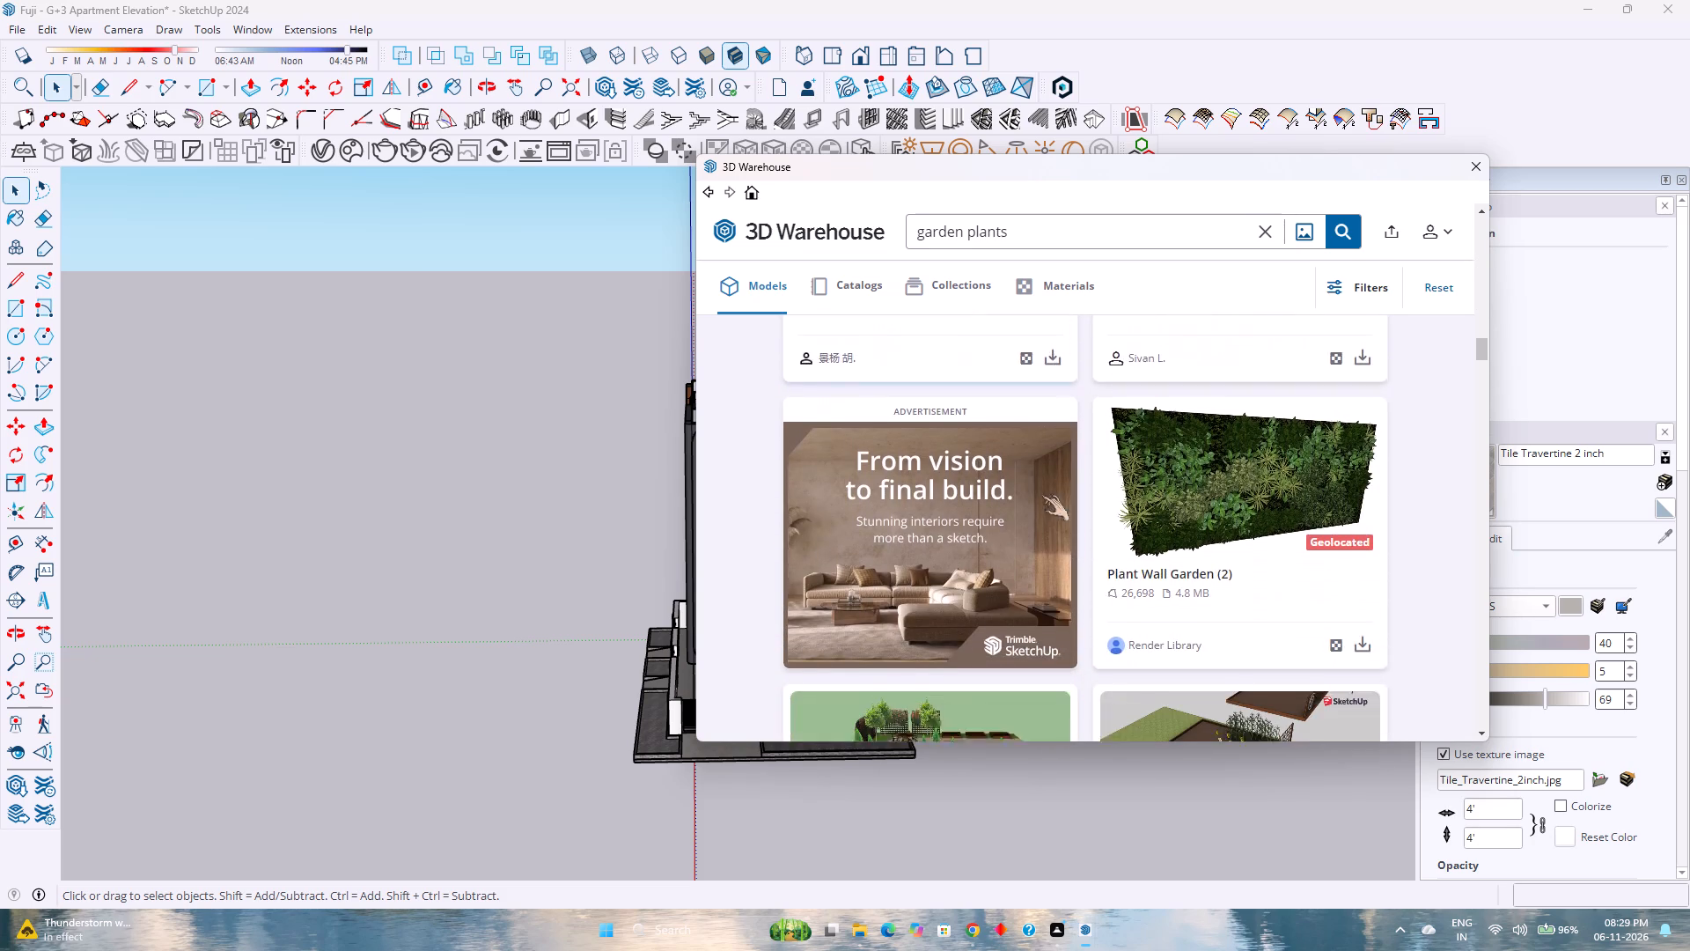
pyautogui.scroll(-8, 1041, 494)
pyautogui.scroll(1, 1041, 494)
pyautogui.scroll(-3, 1041, 494)
pyautogui.scroll(1, 1041, 494)
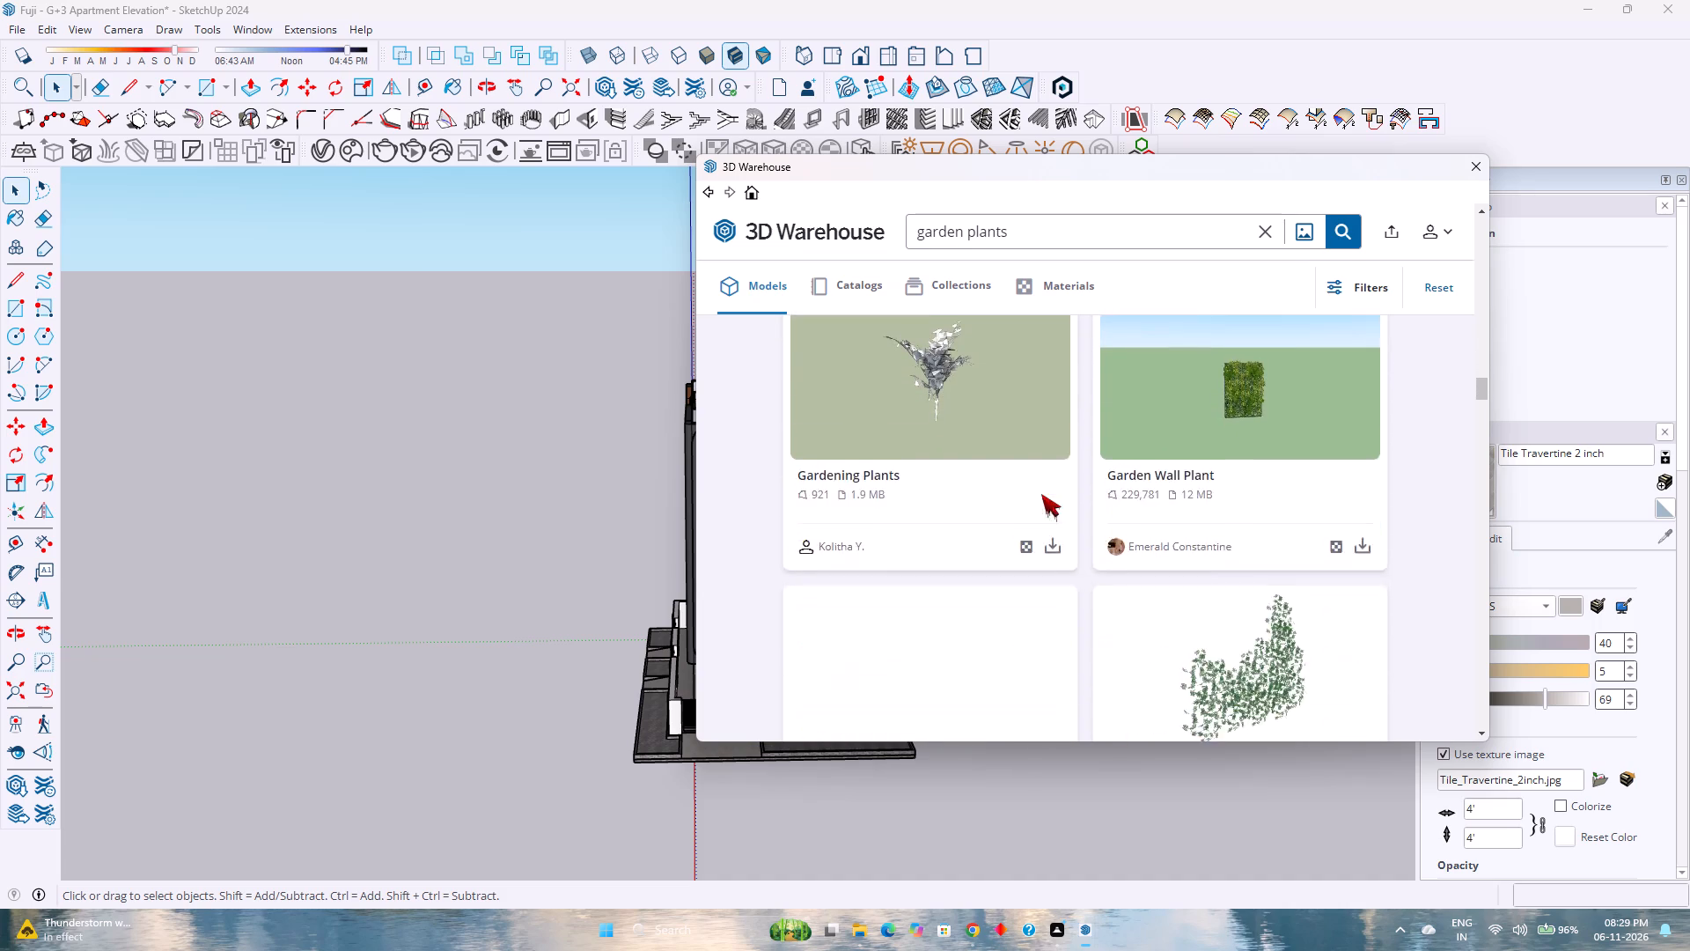
pyautogui.scroll(-9, 1041, 494)
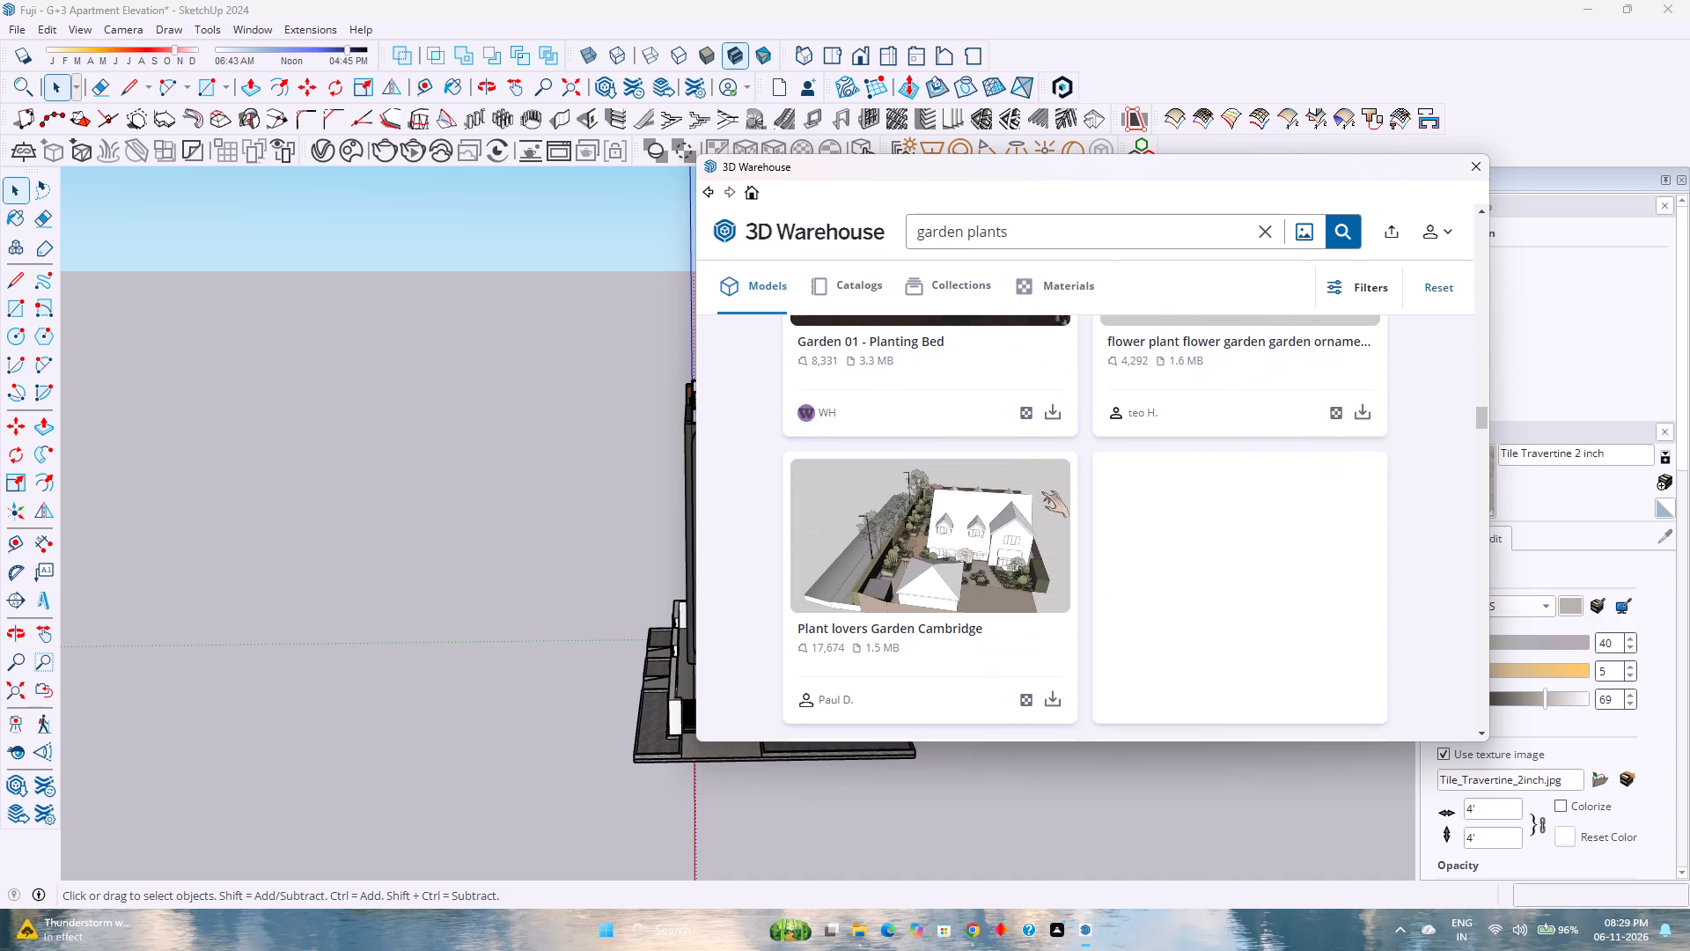
pyautogui.scroll(-14, 1041, 490)
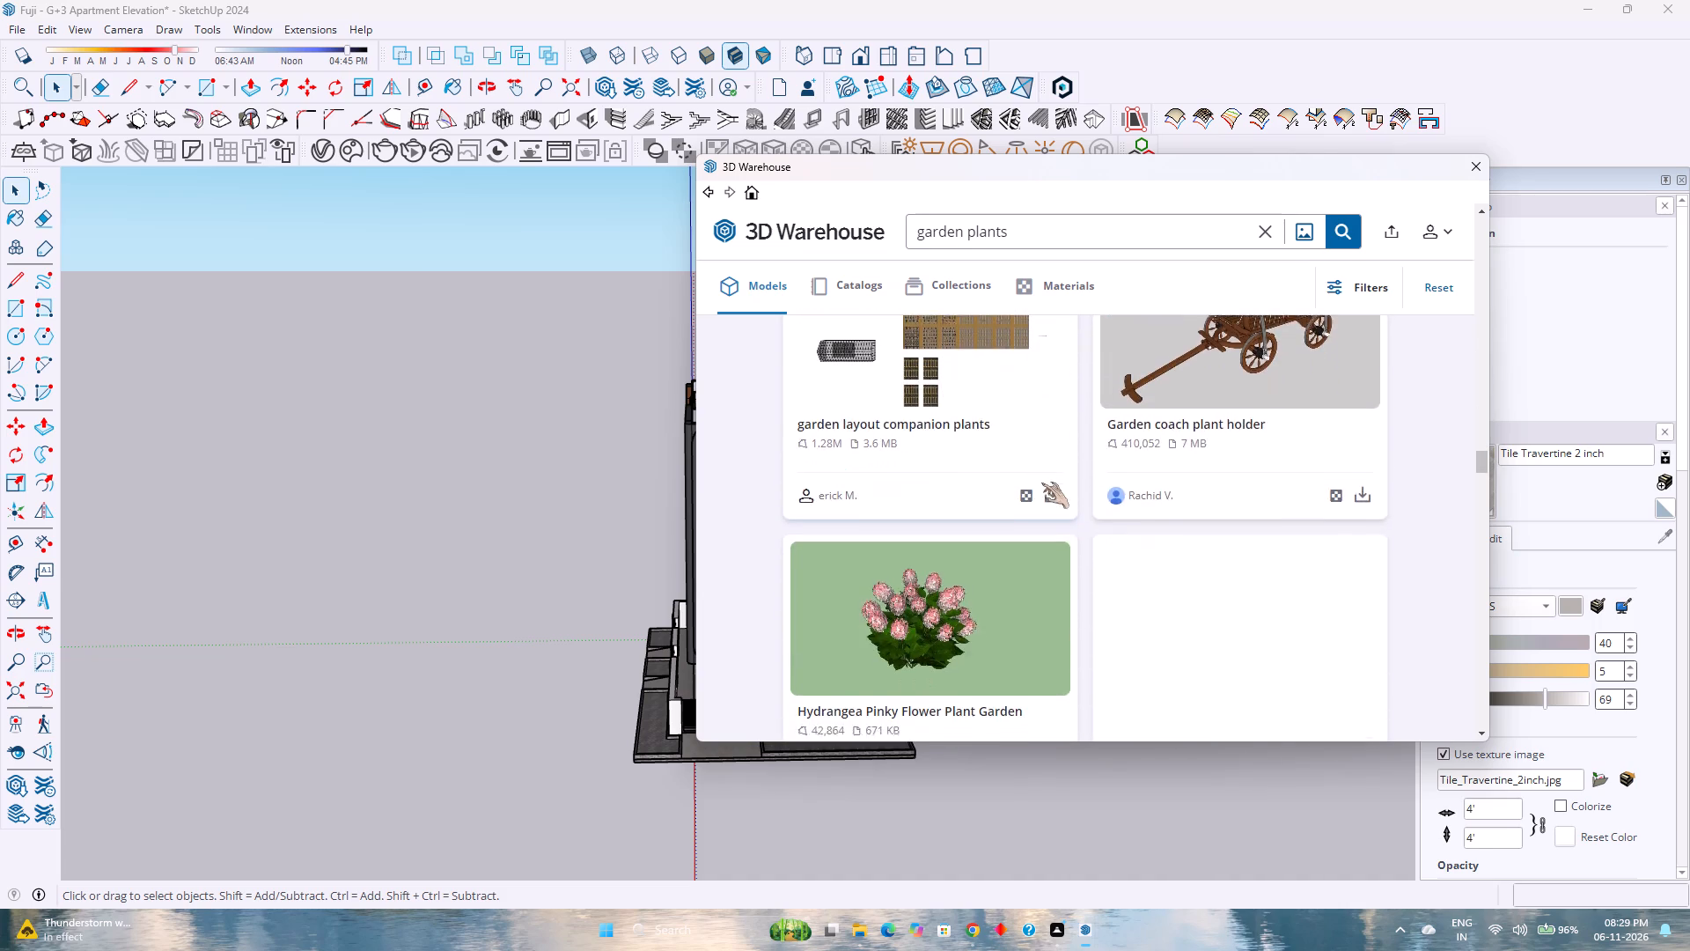
pyautogui.scroll(-14, 1041, 483)
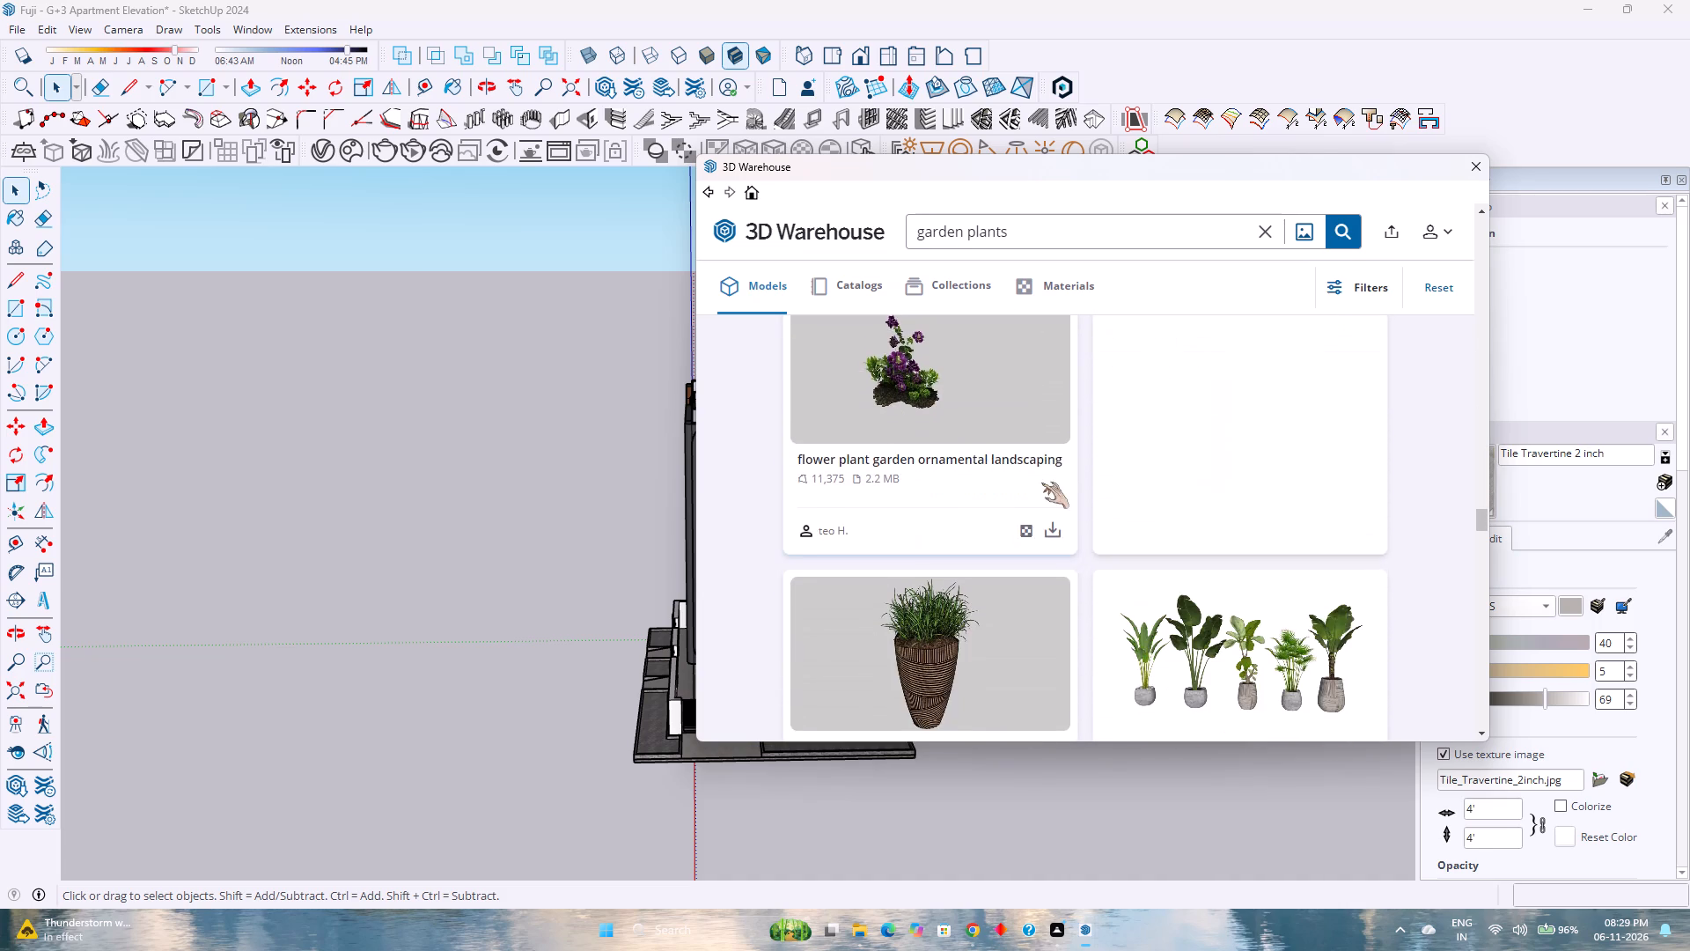
pyautogui.scroll(-7, 1041, 483)
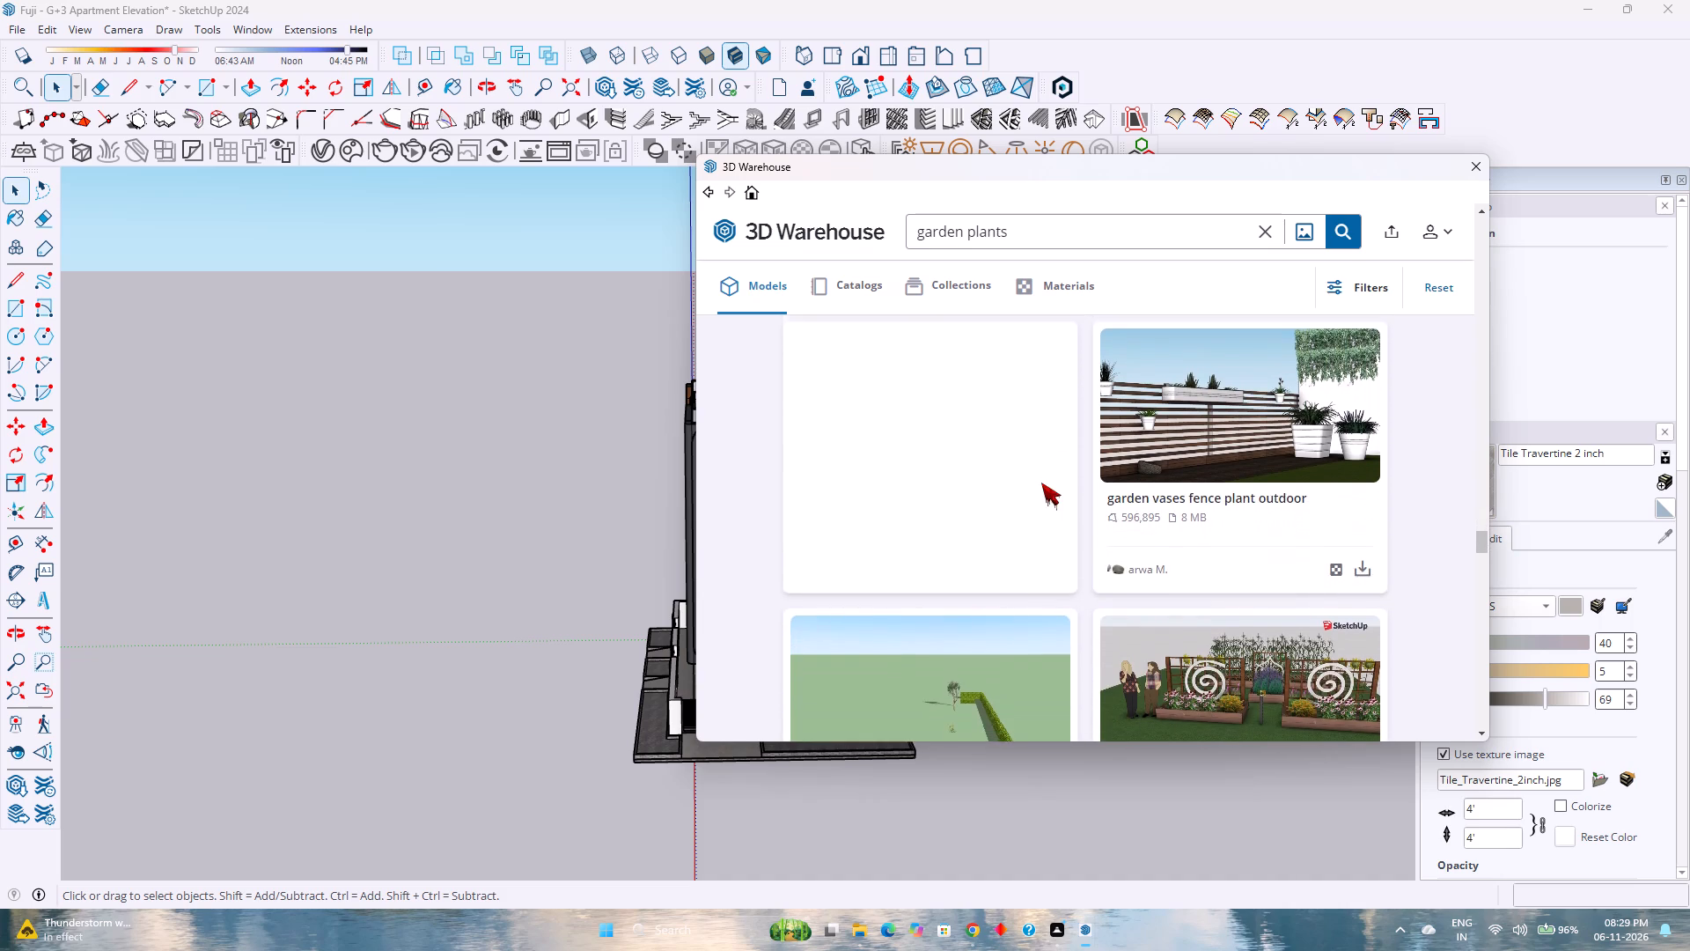
pyautogui.scroll(-7, 1041, 483)
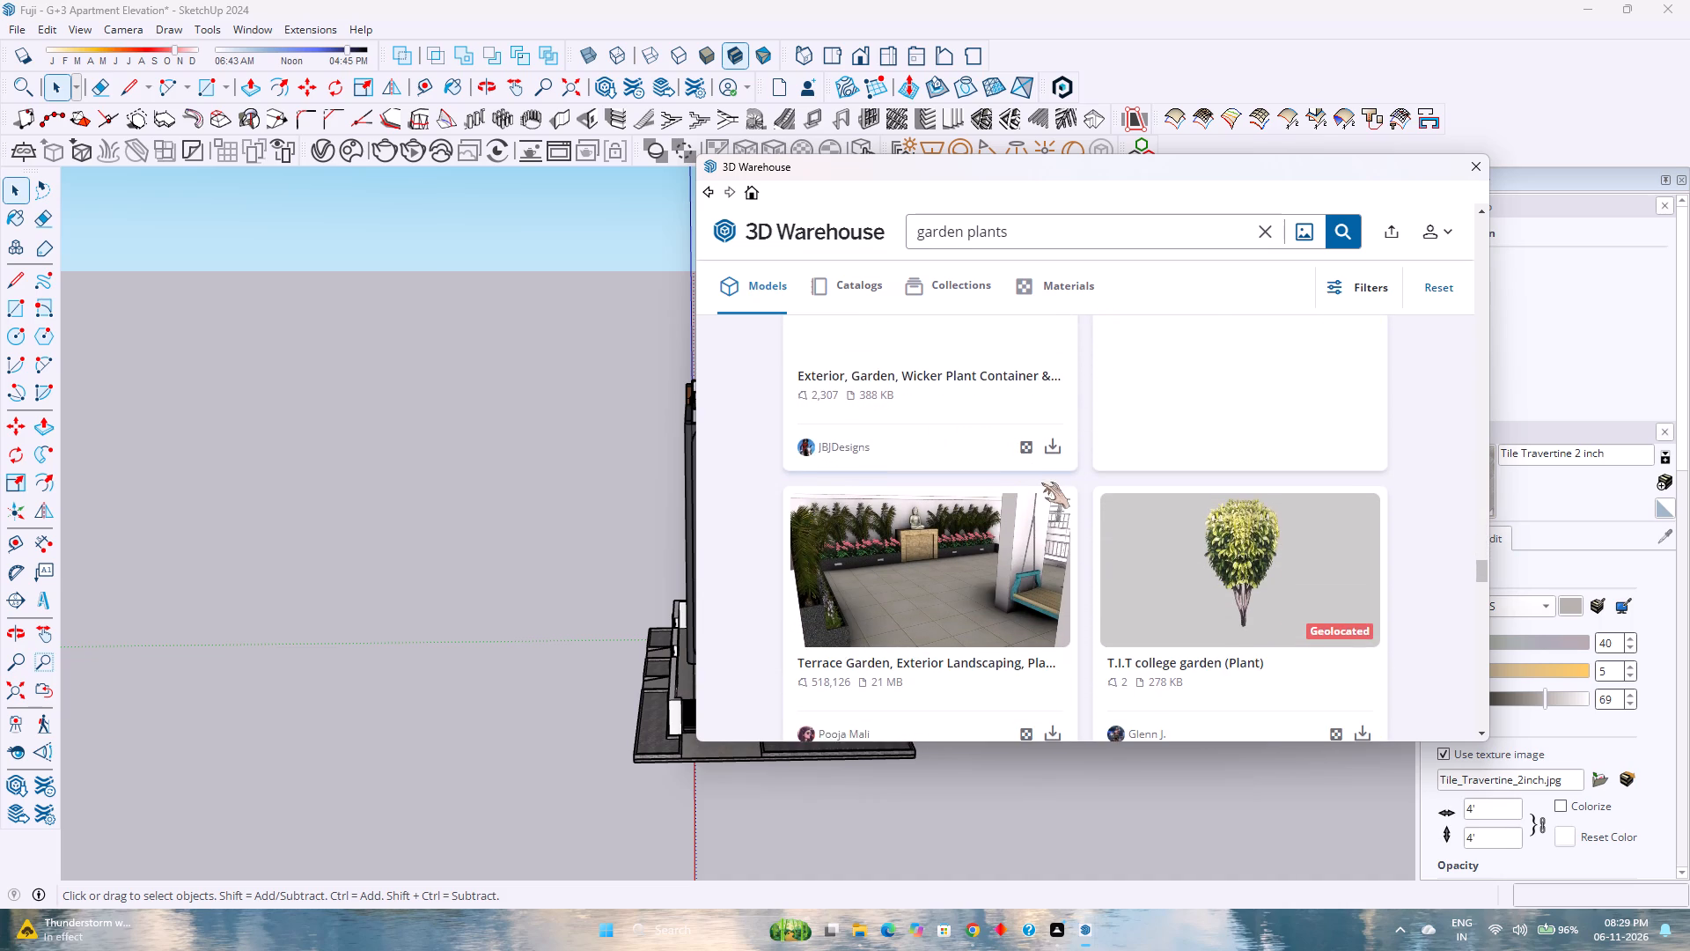
pyautogui.scroll(-3, 1041, 483)
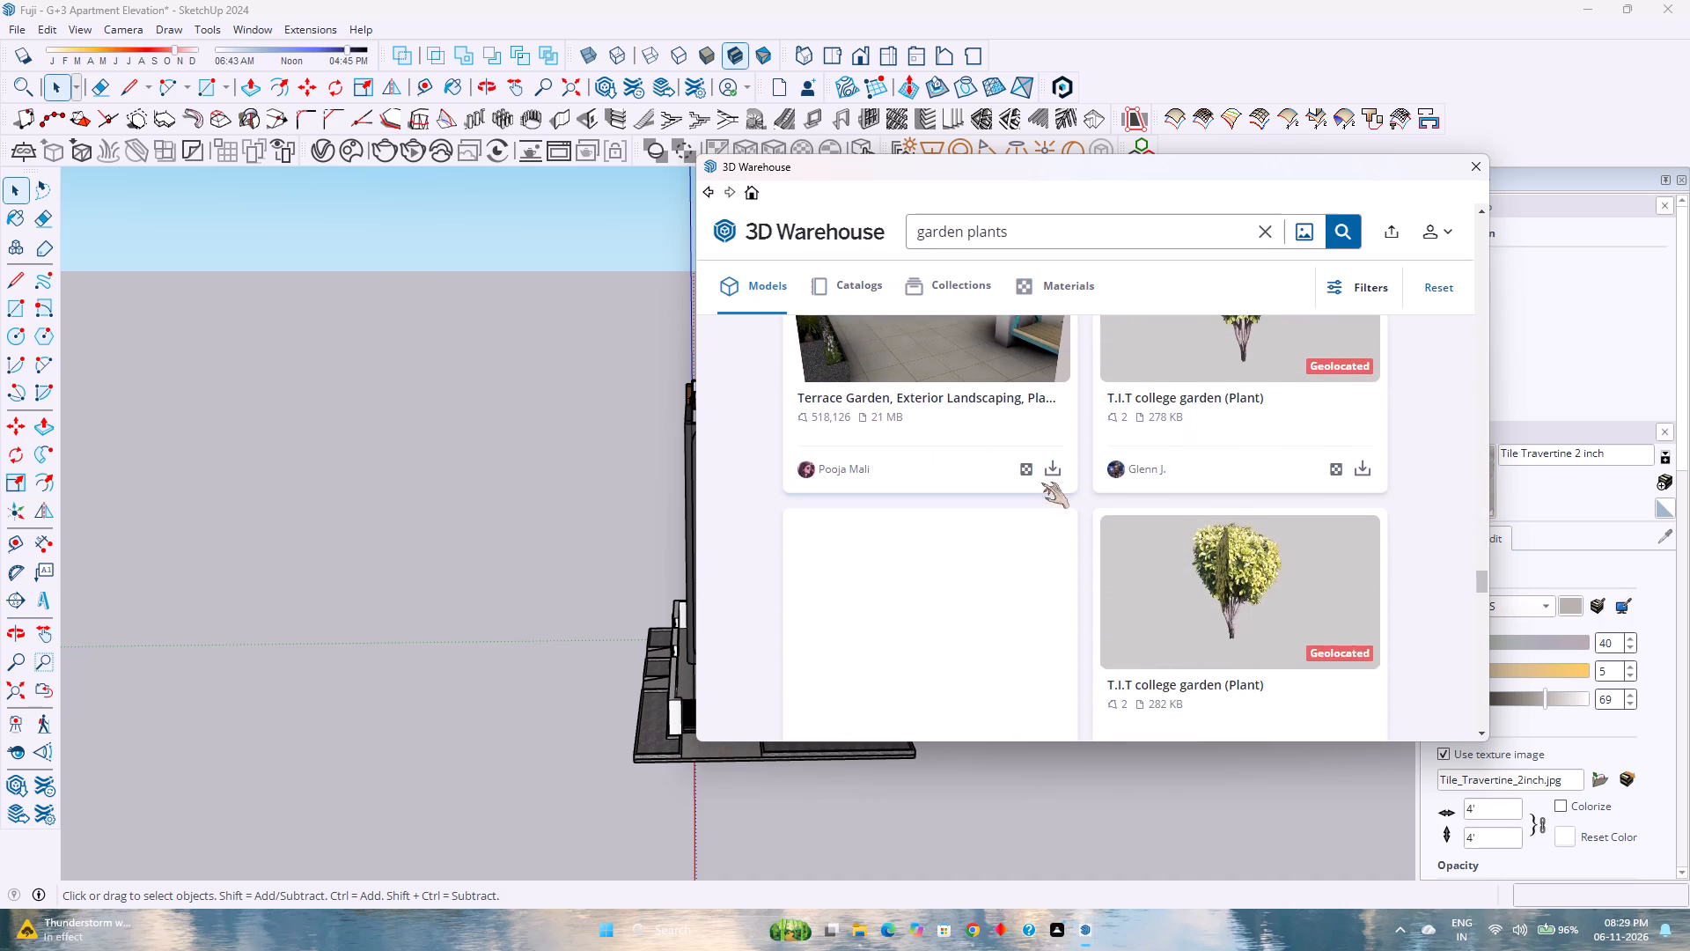
pyautogui.scroll(2, 1041, 483)
pyautogui.scroll(-7, 1041, 483)
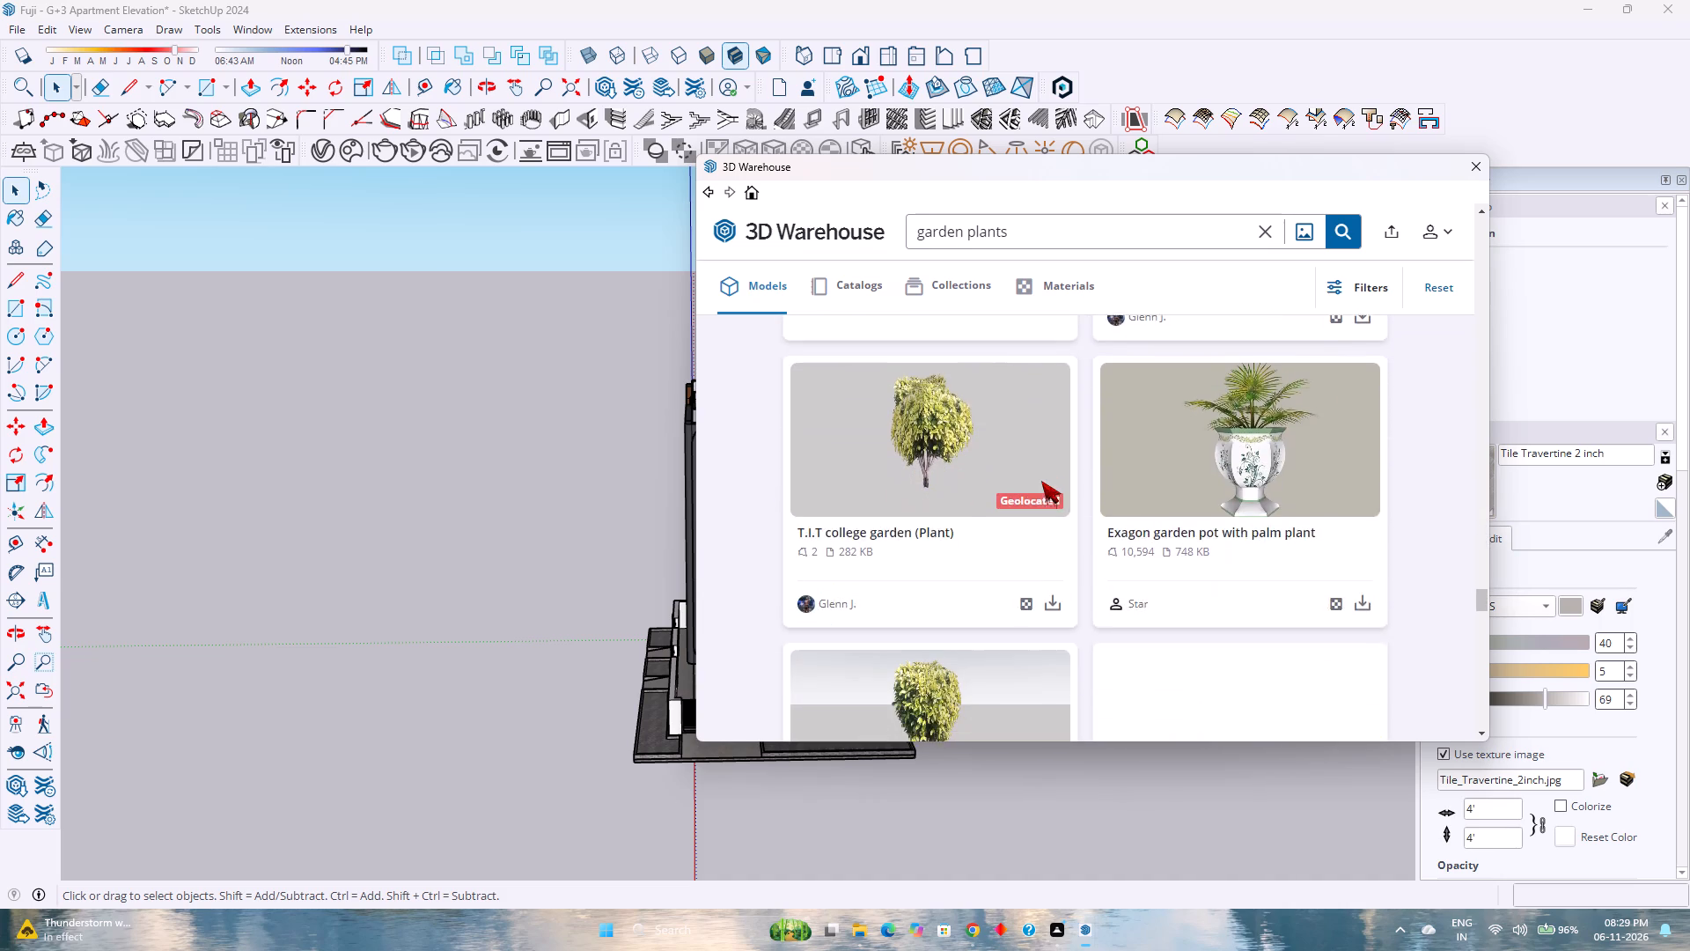
pyautogui.scroll(-7, 1041, 481)
pyautogui.scroll(1, 1041, 481)
pyautogui.scroll(-4, 1041, 481)
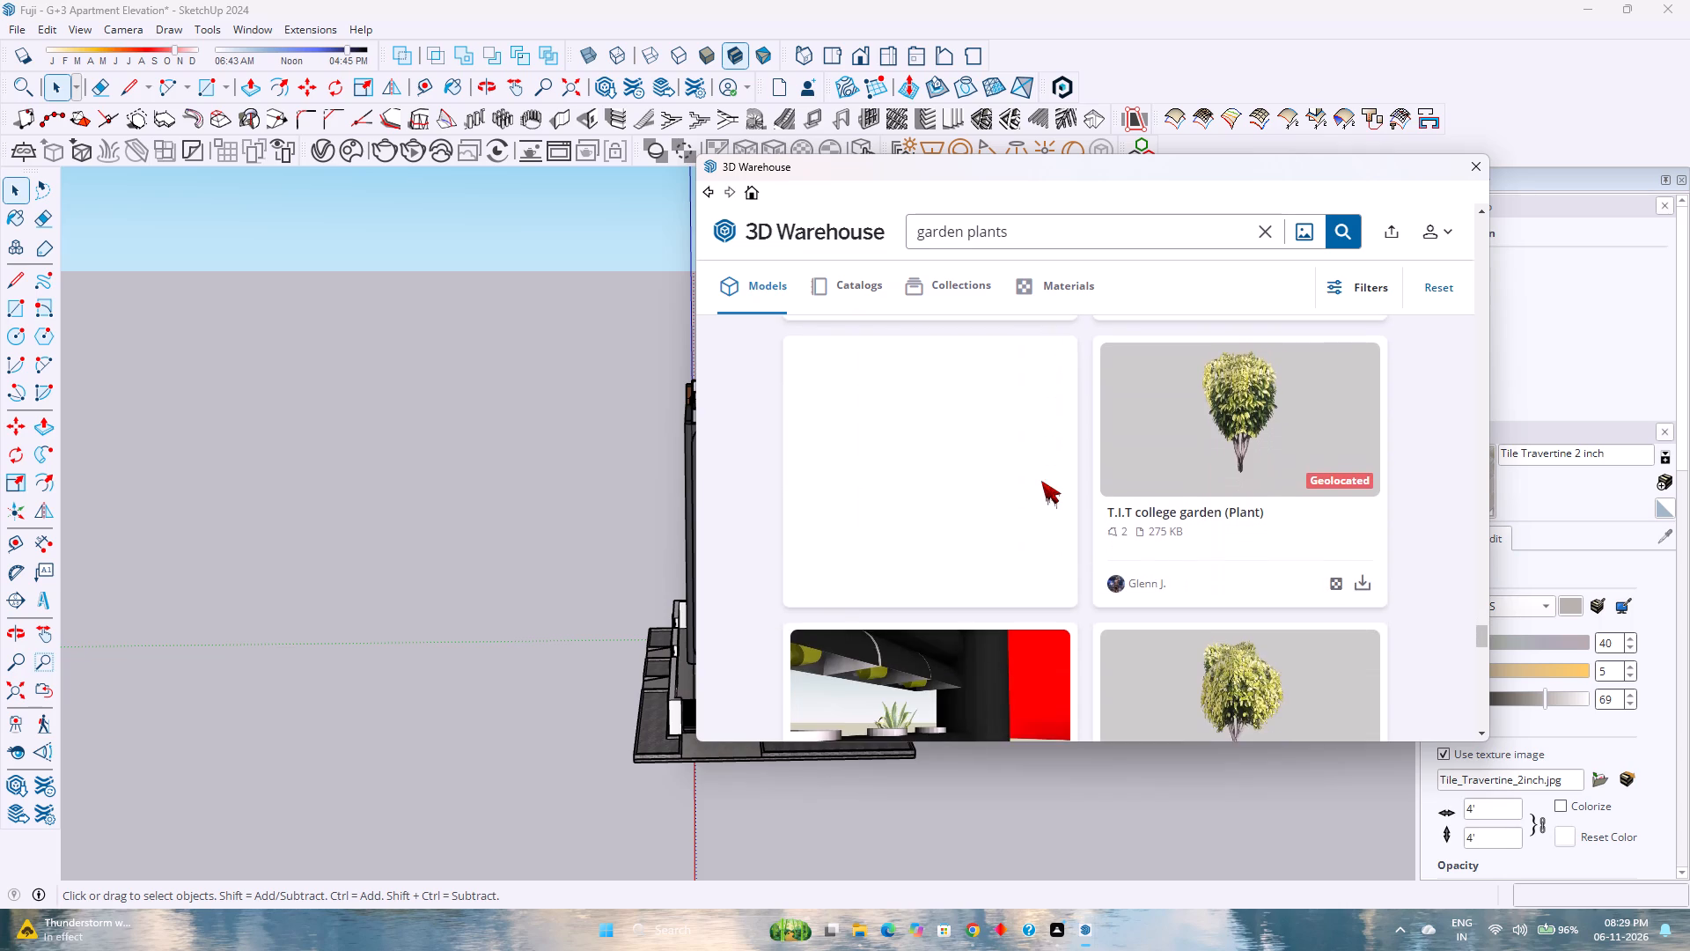
pyautogui.scroll(-7, 1041, 481)
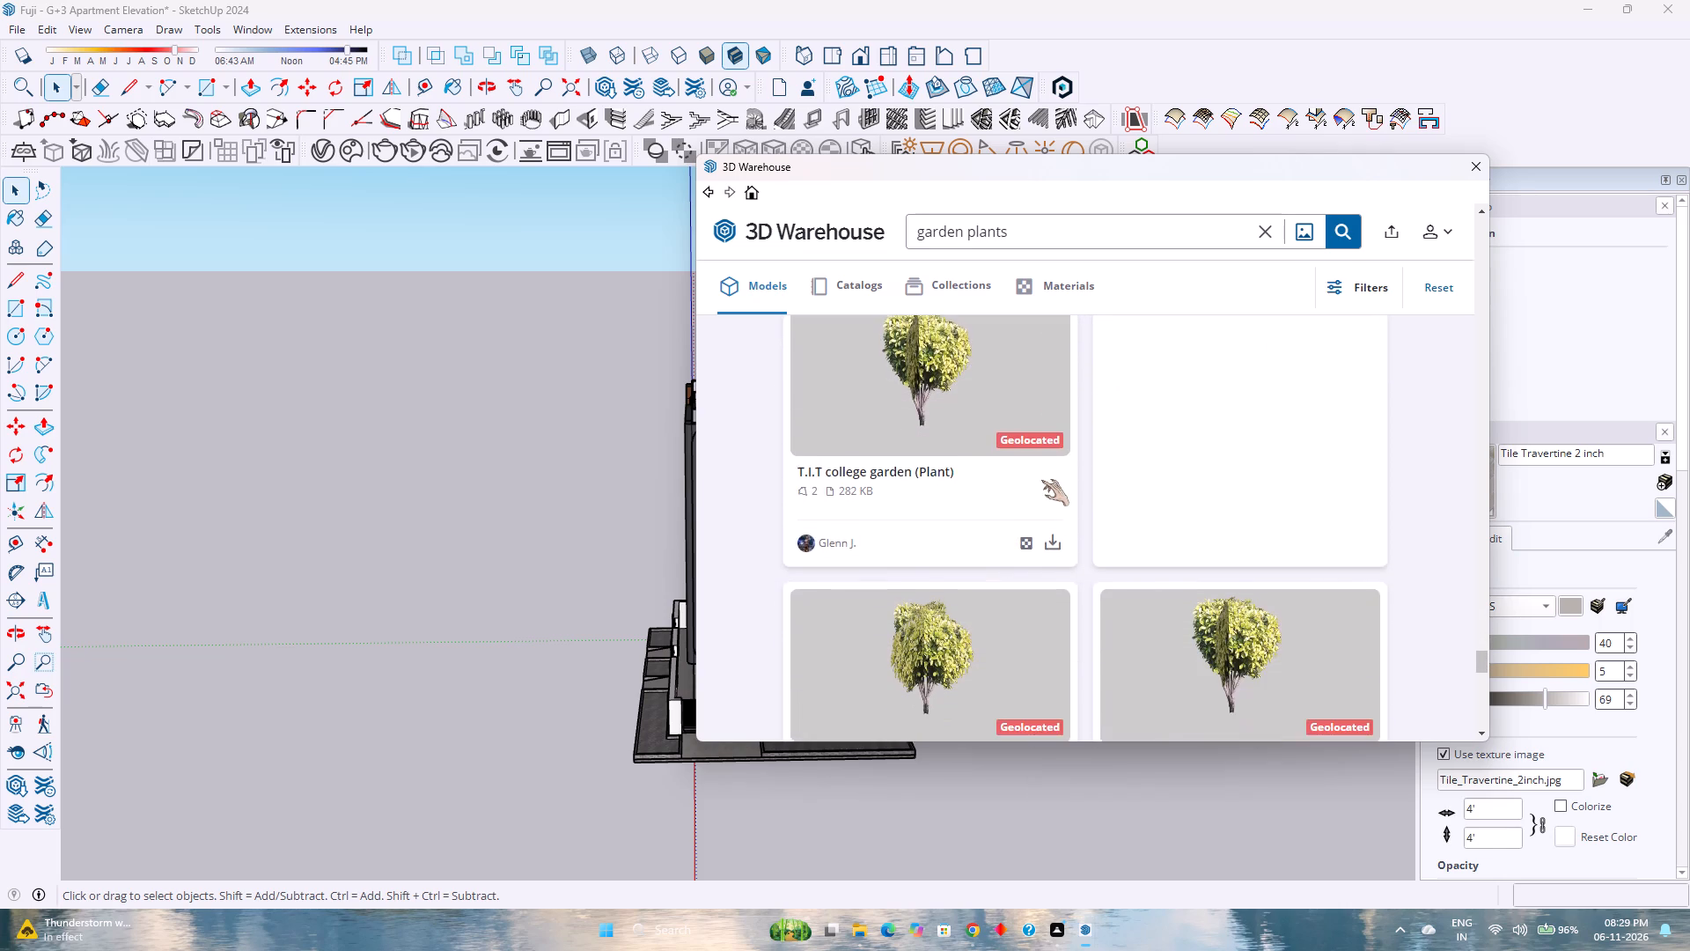
pyautogui.scroll(-6, 1041, 480)
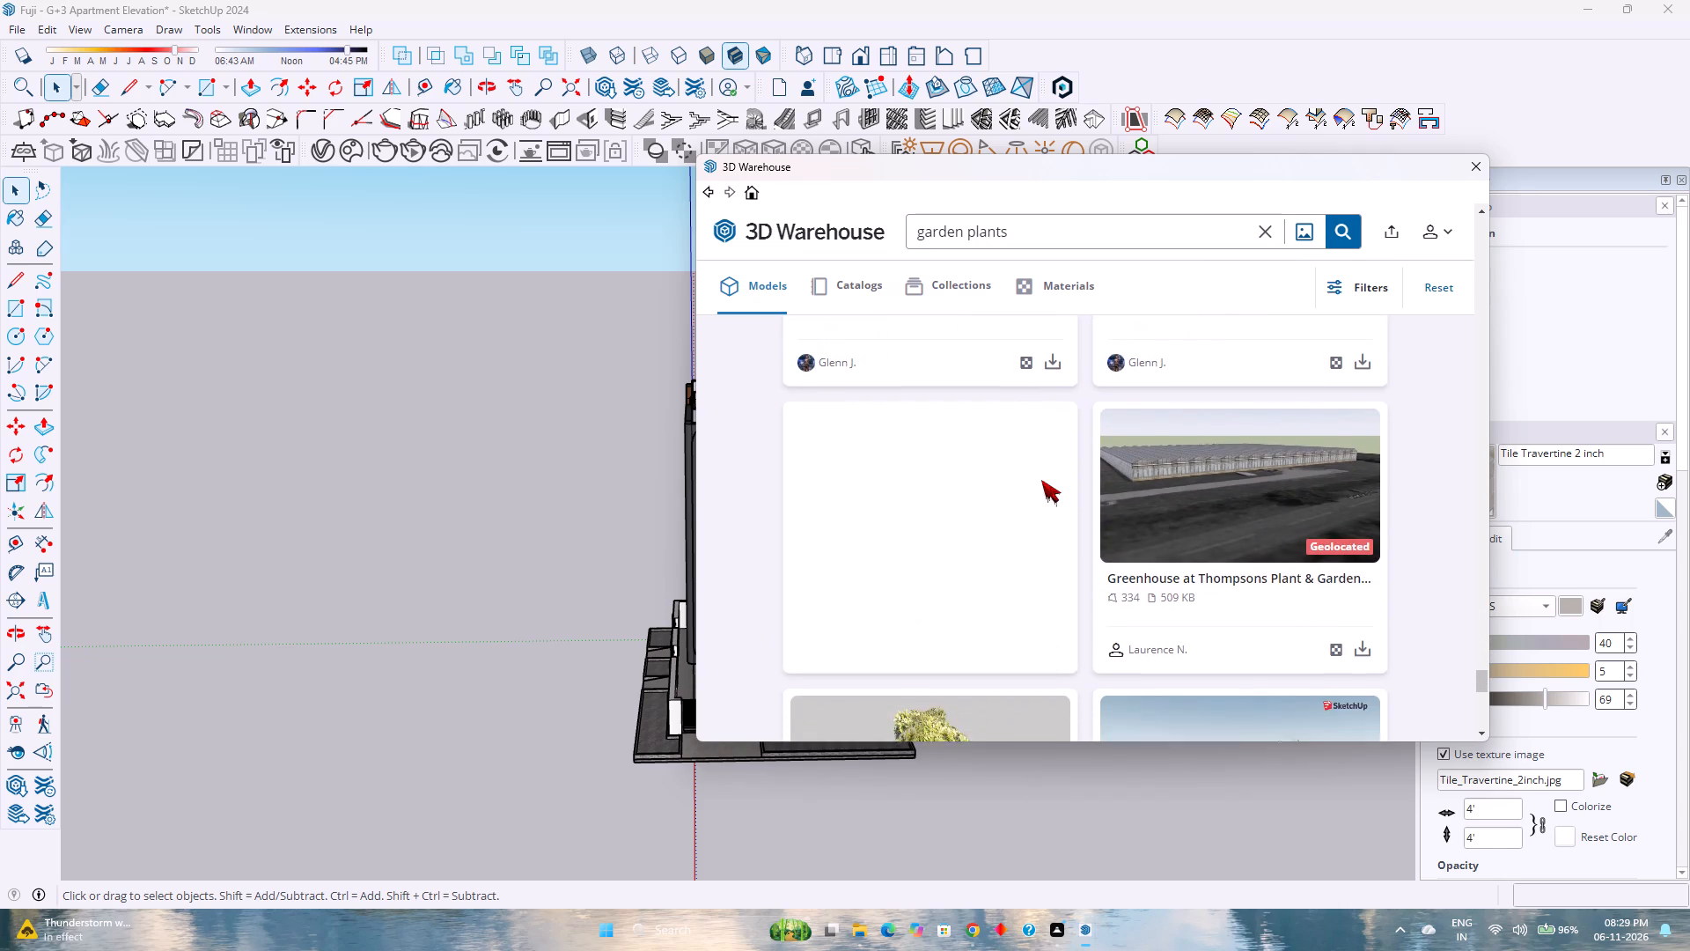
pyautogui.scroll(-6, 1041, 480)
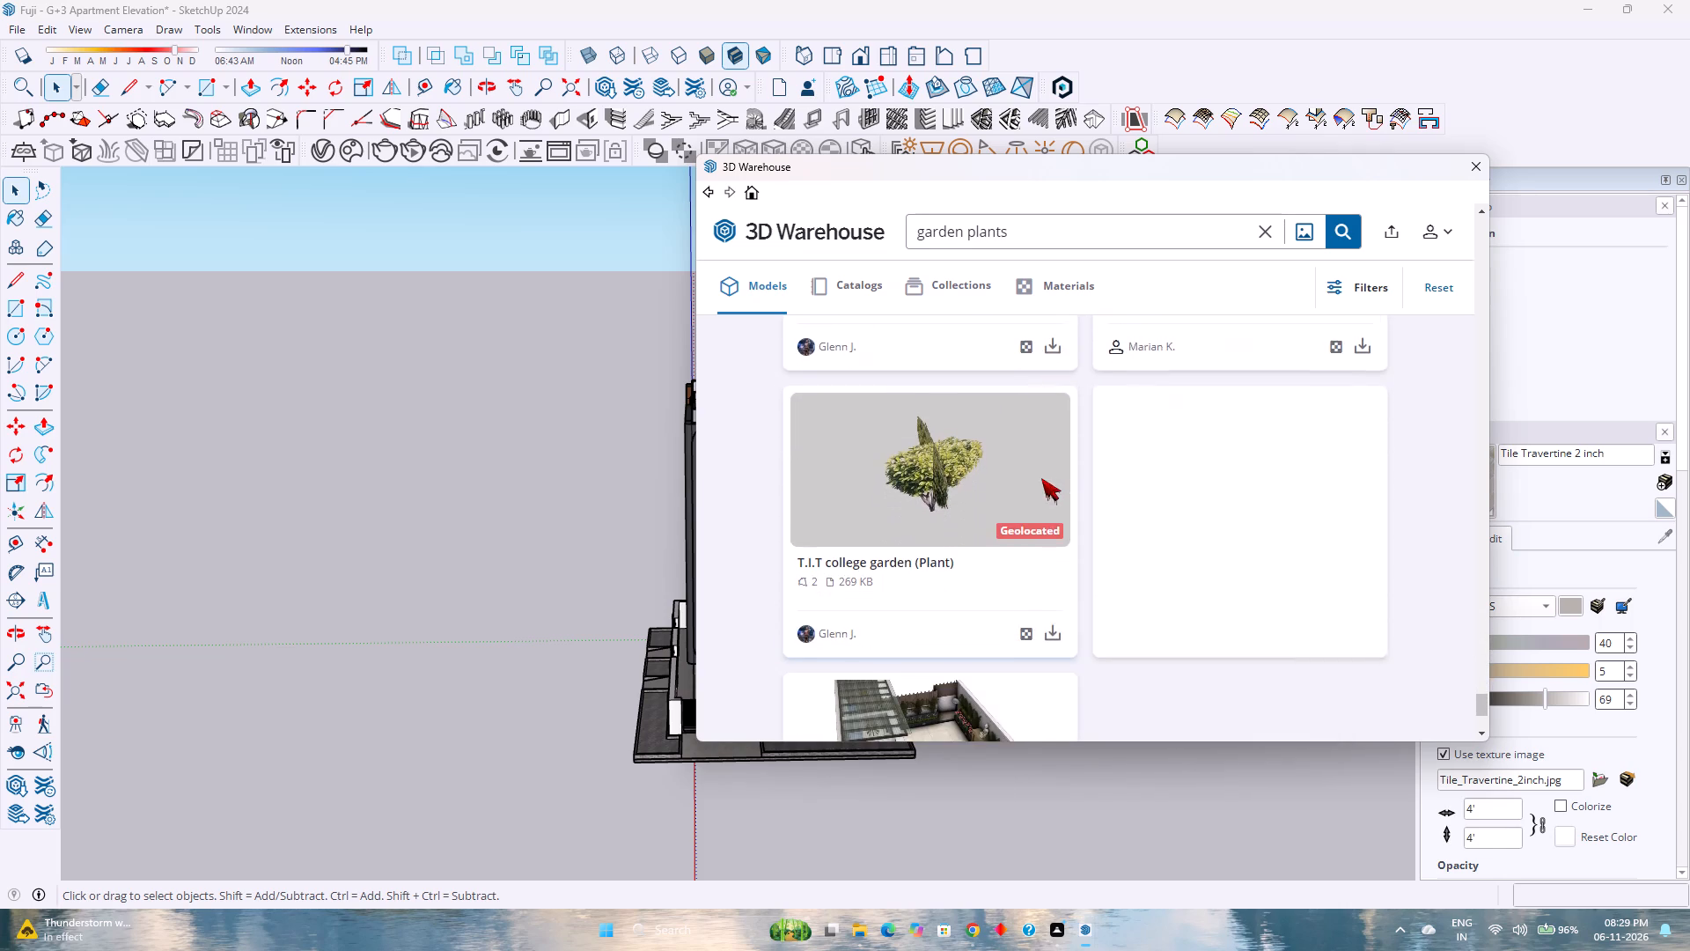
pyautogui.scroll(-8, 1041, 478)
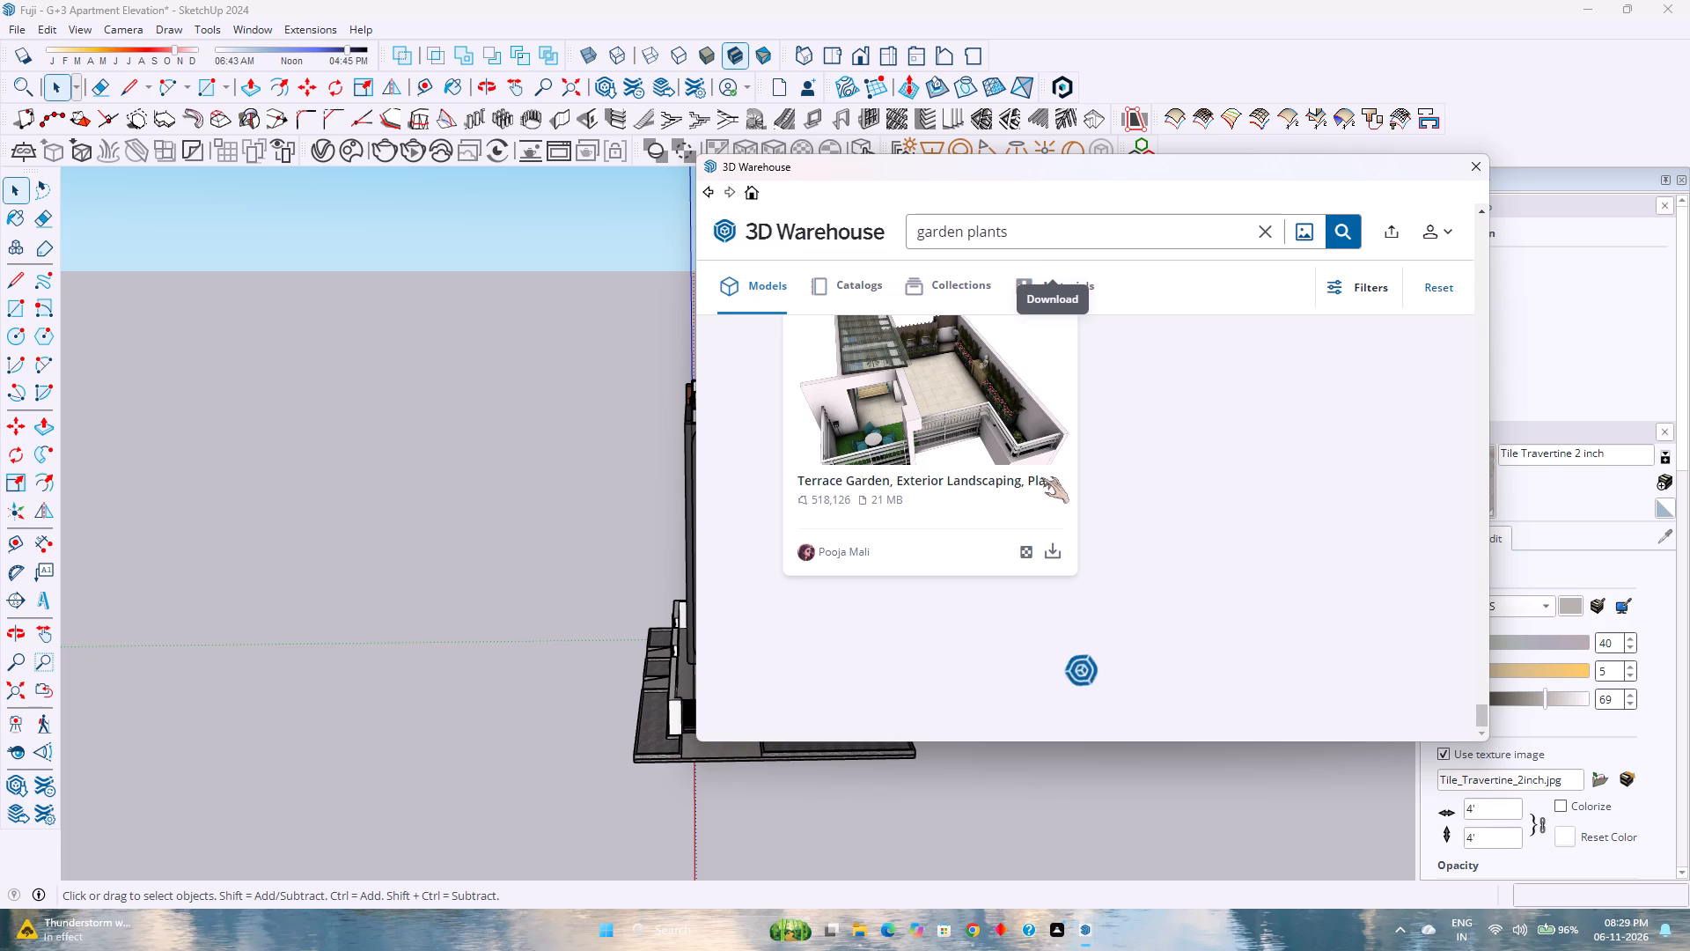
pyautogui.scroll(4, 1041, 477)
pyautogui.scroll(-2, 1041, 477)
pyautogui.scroll(2, 1041, 477)
pyautogui.scroll(-15, 1041, 477)
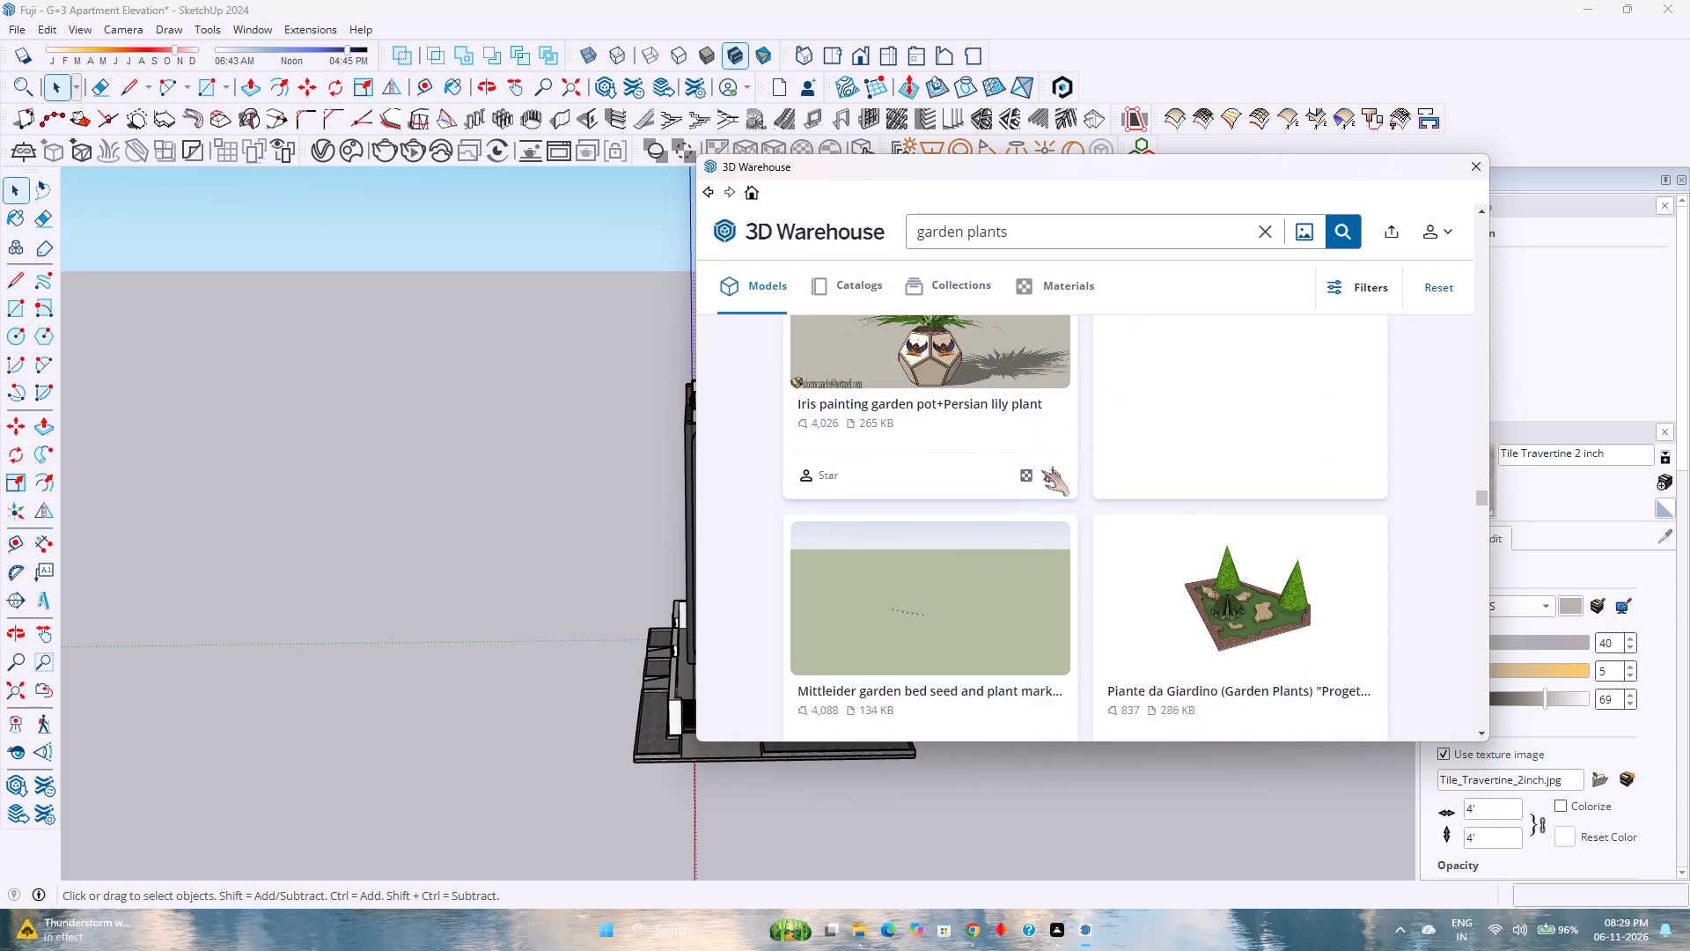
pyautogui.scroll(-3, 1041, 470)
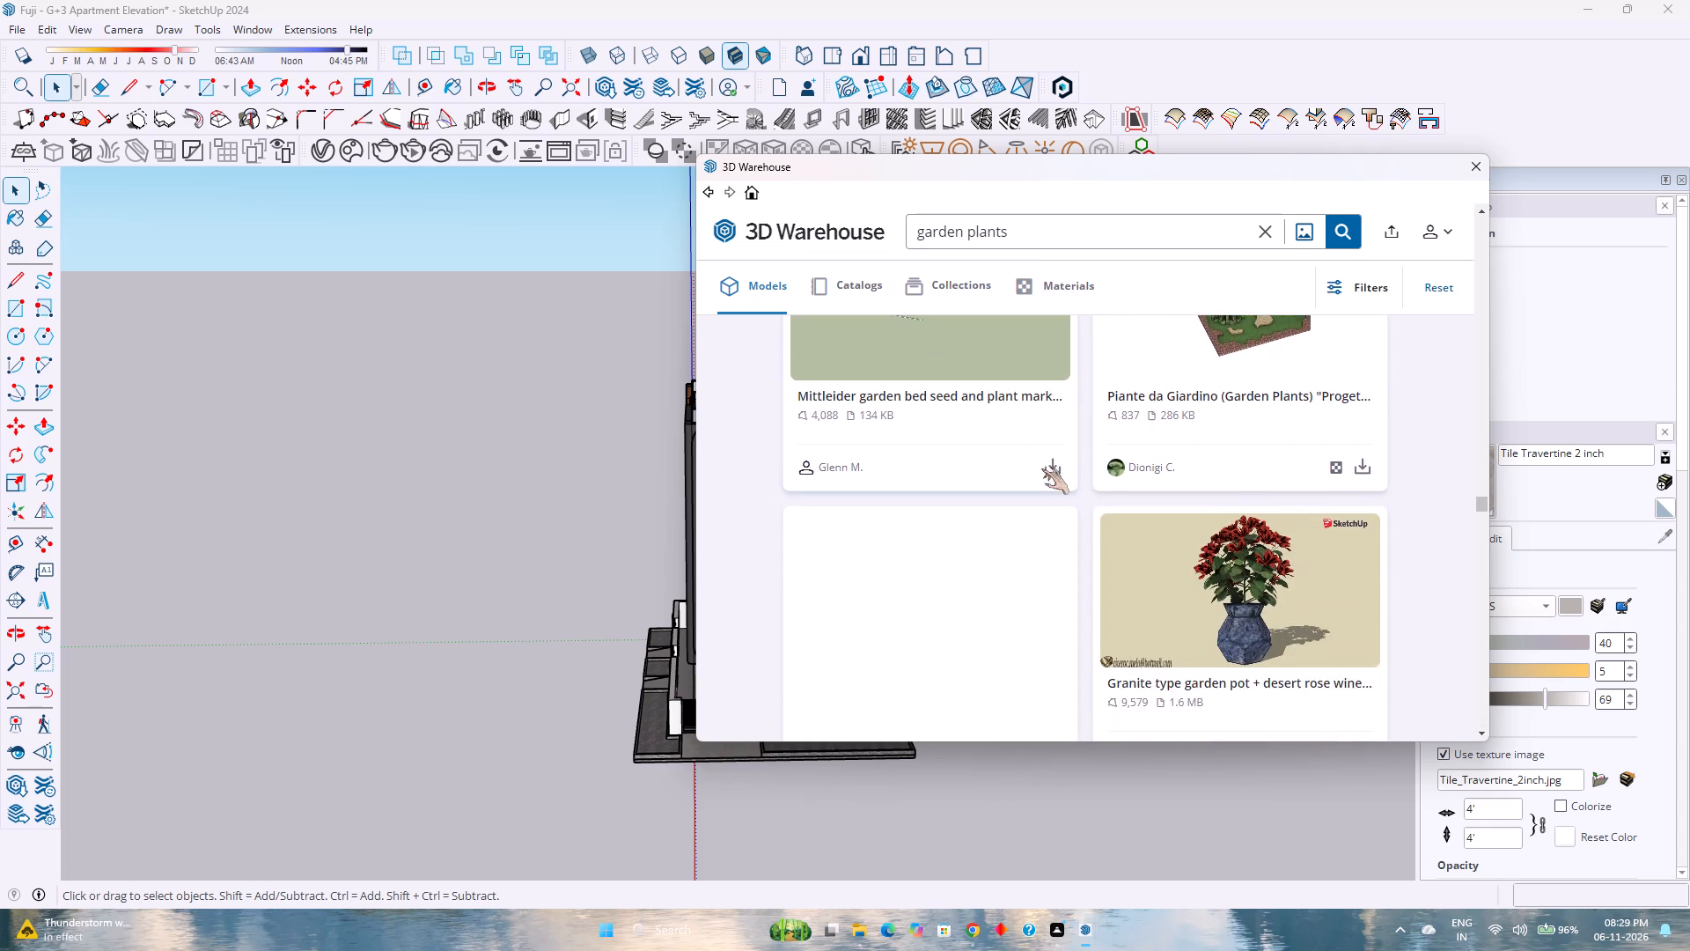
pyautogui.scroll(-10, 1041, 468)
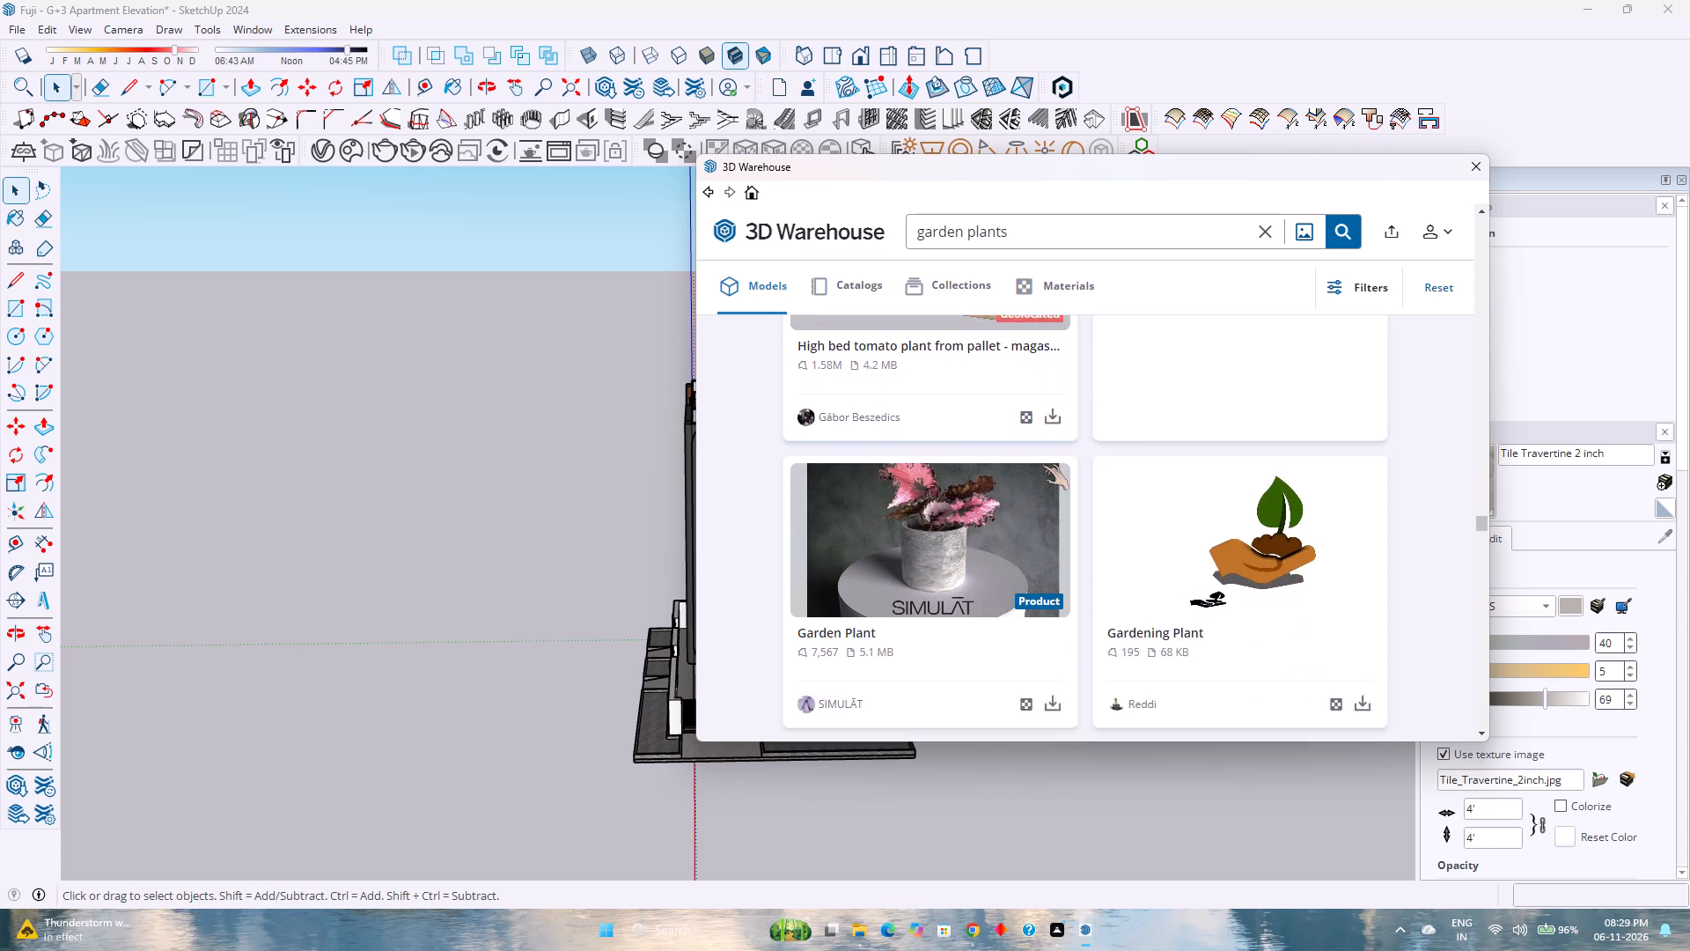
pyautogui.scroll(-11, 1041, 464)
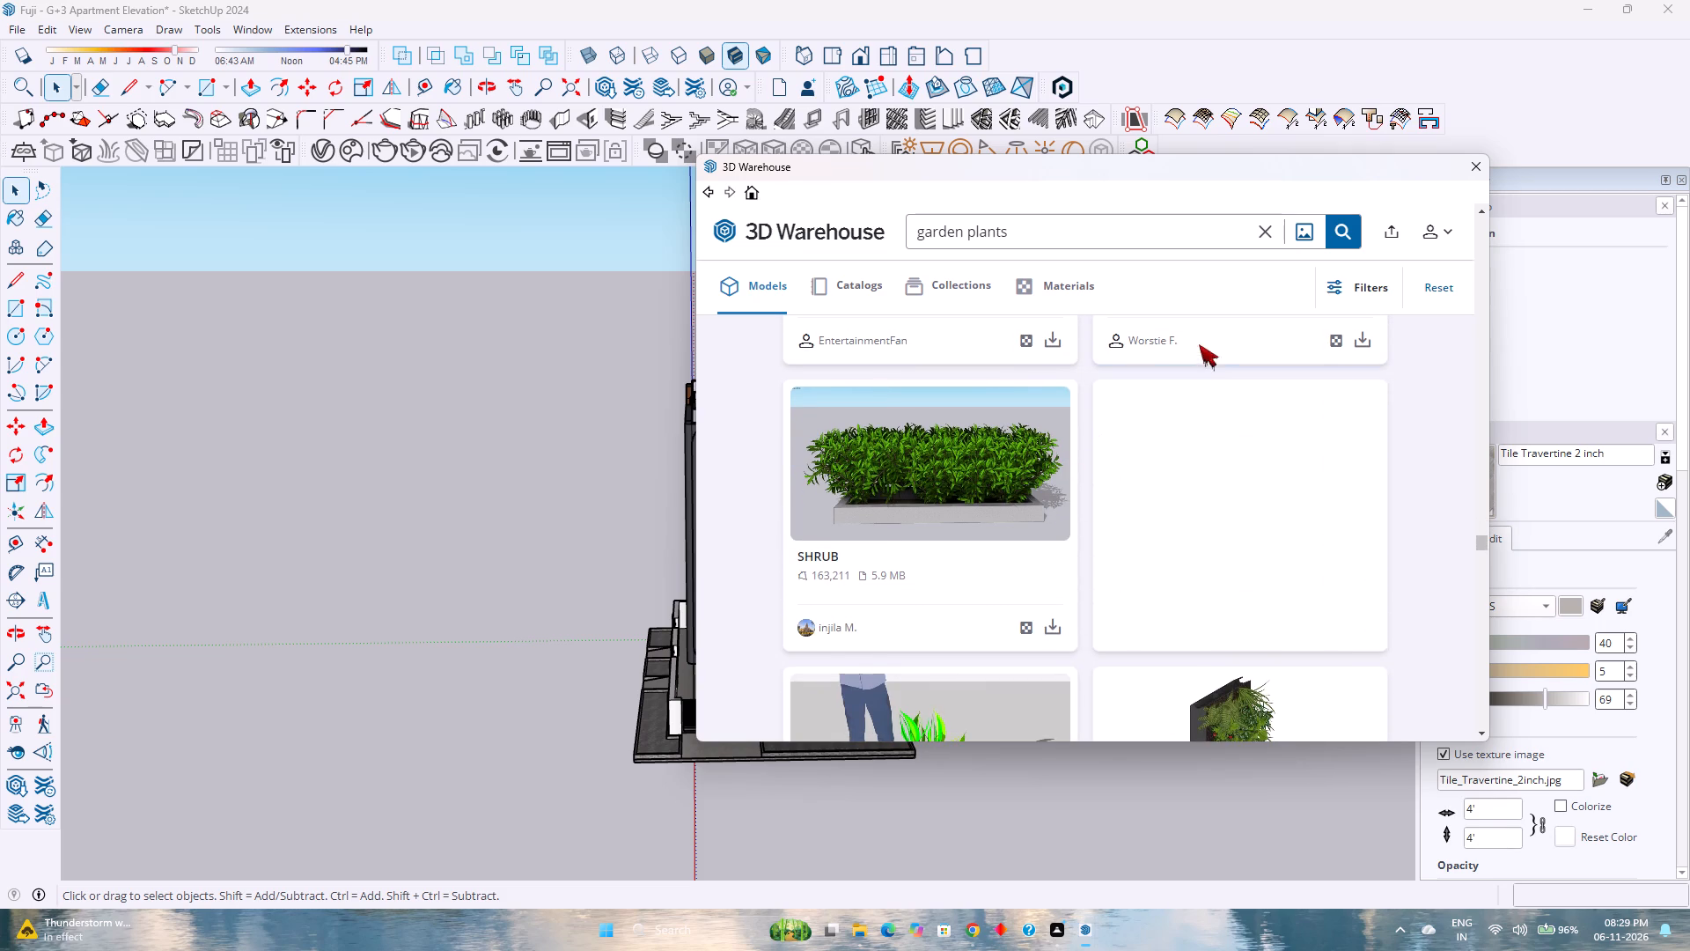
pyautogui.scroll(-8, 1036, 444)
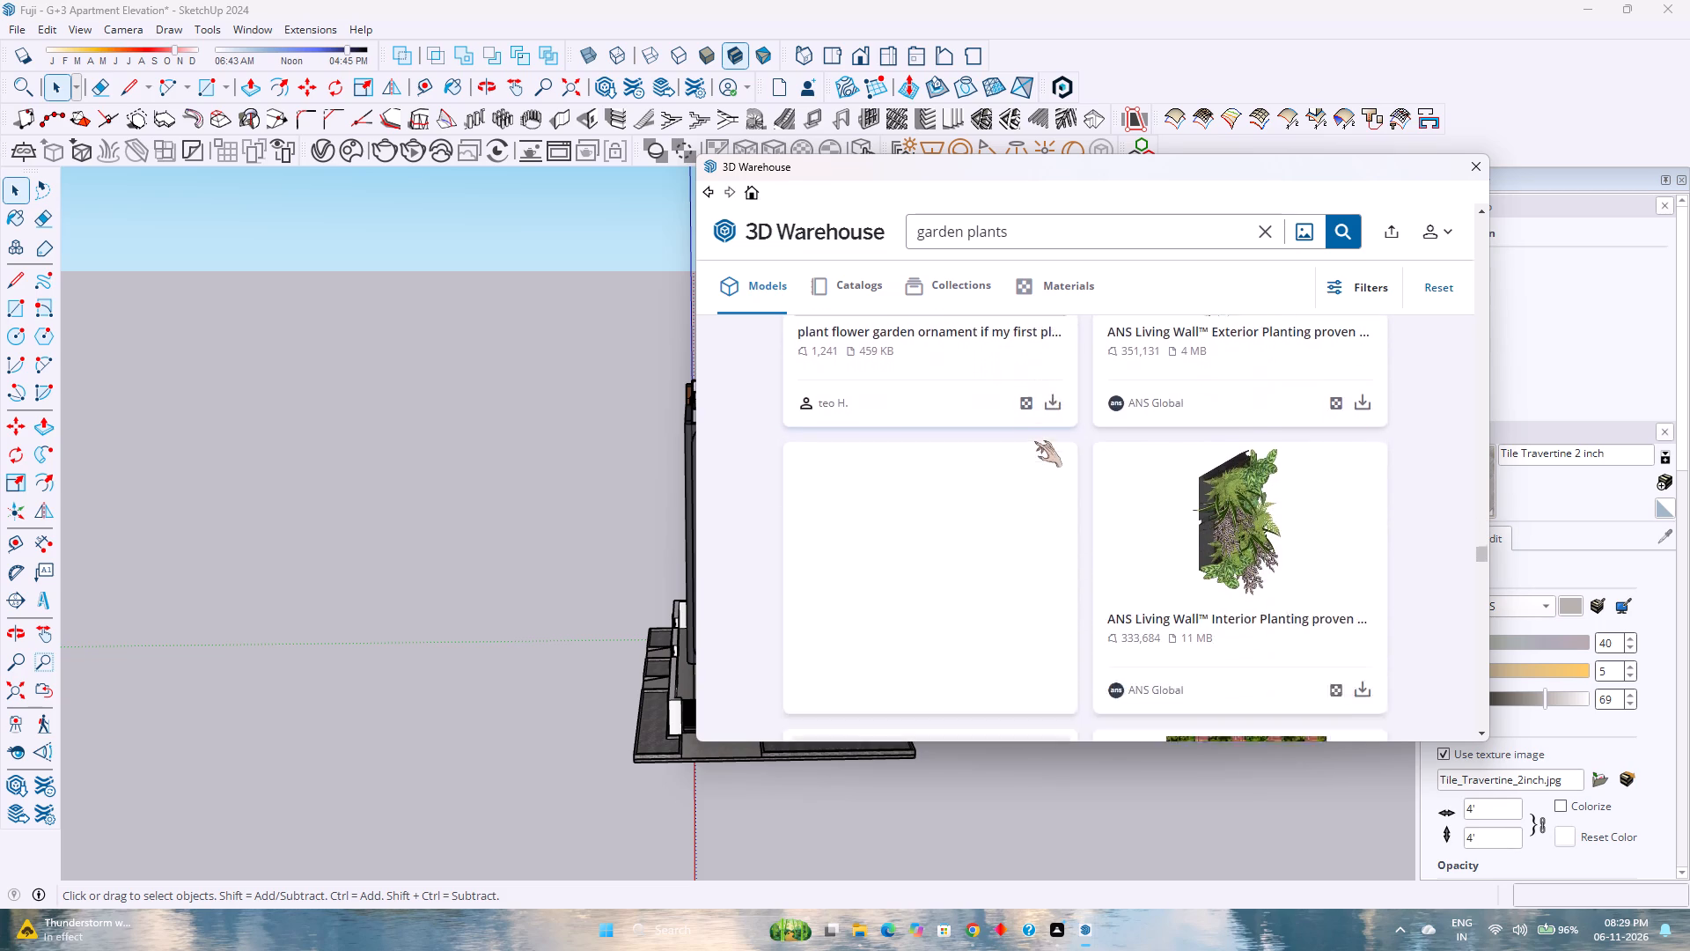
pyautogui.scroll(-8, 1034, 439)
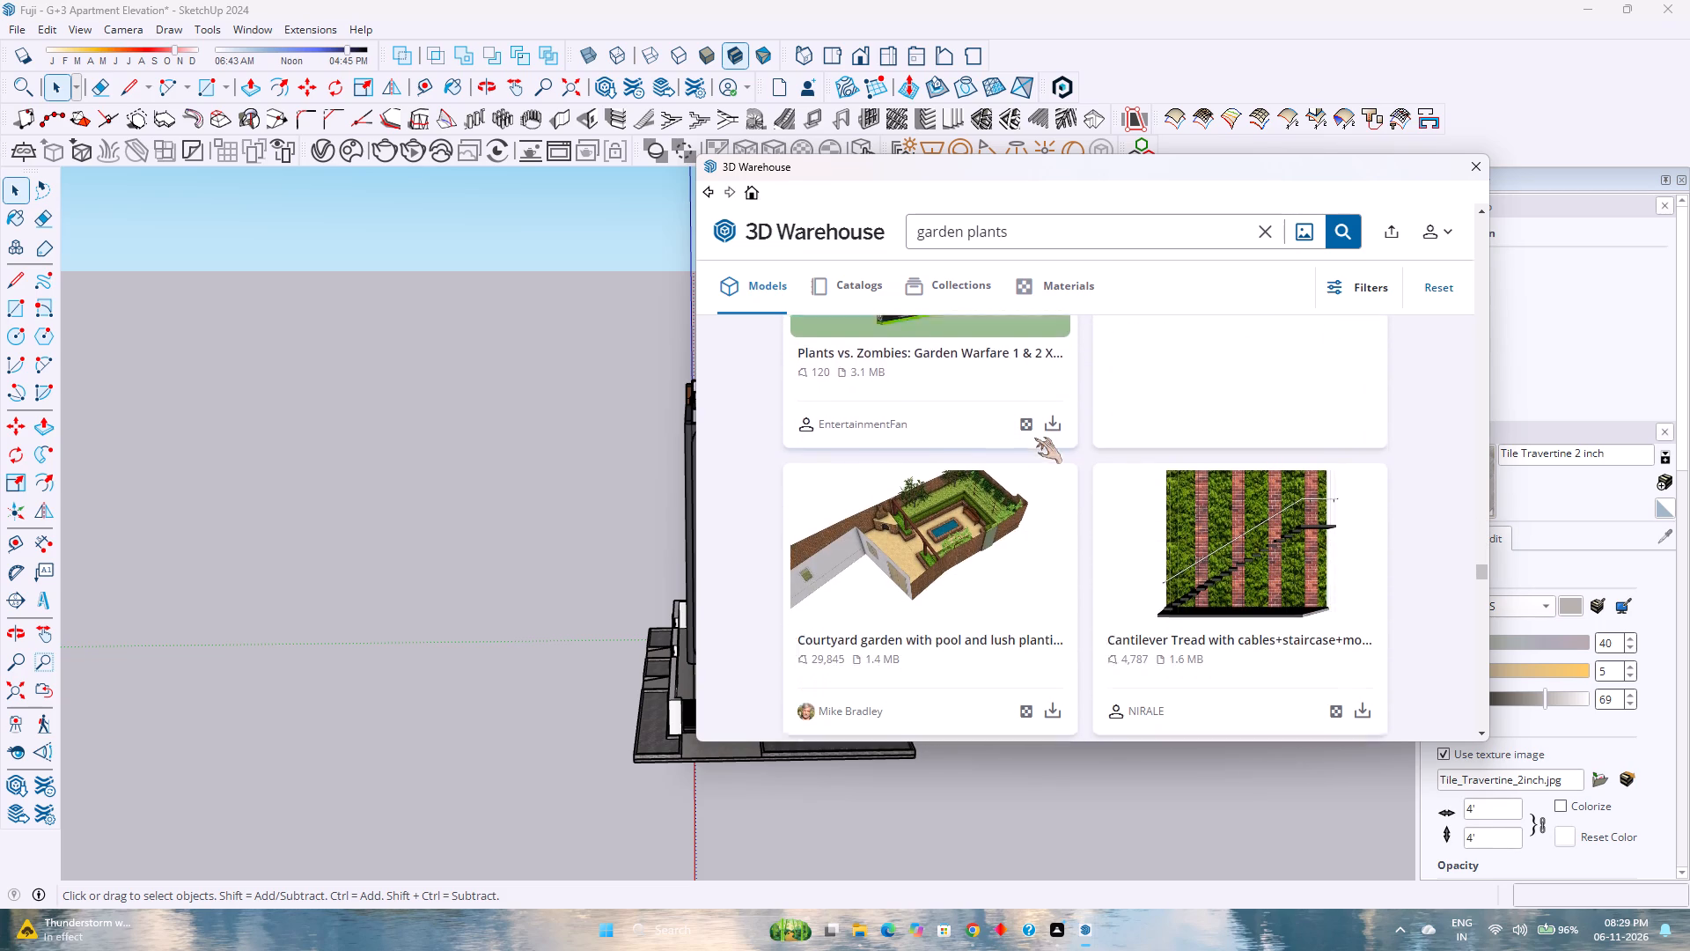
pyautogui.scroll(-3, 1015, 461)
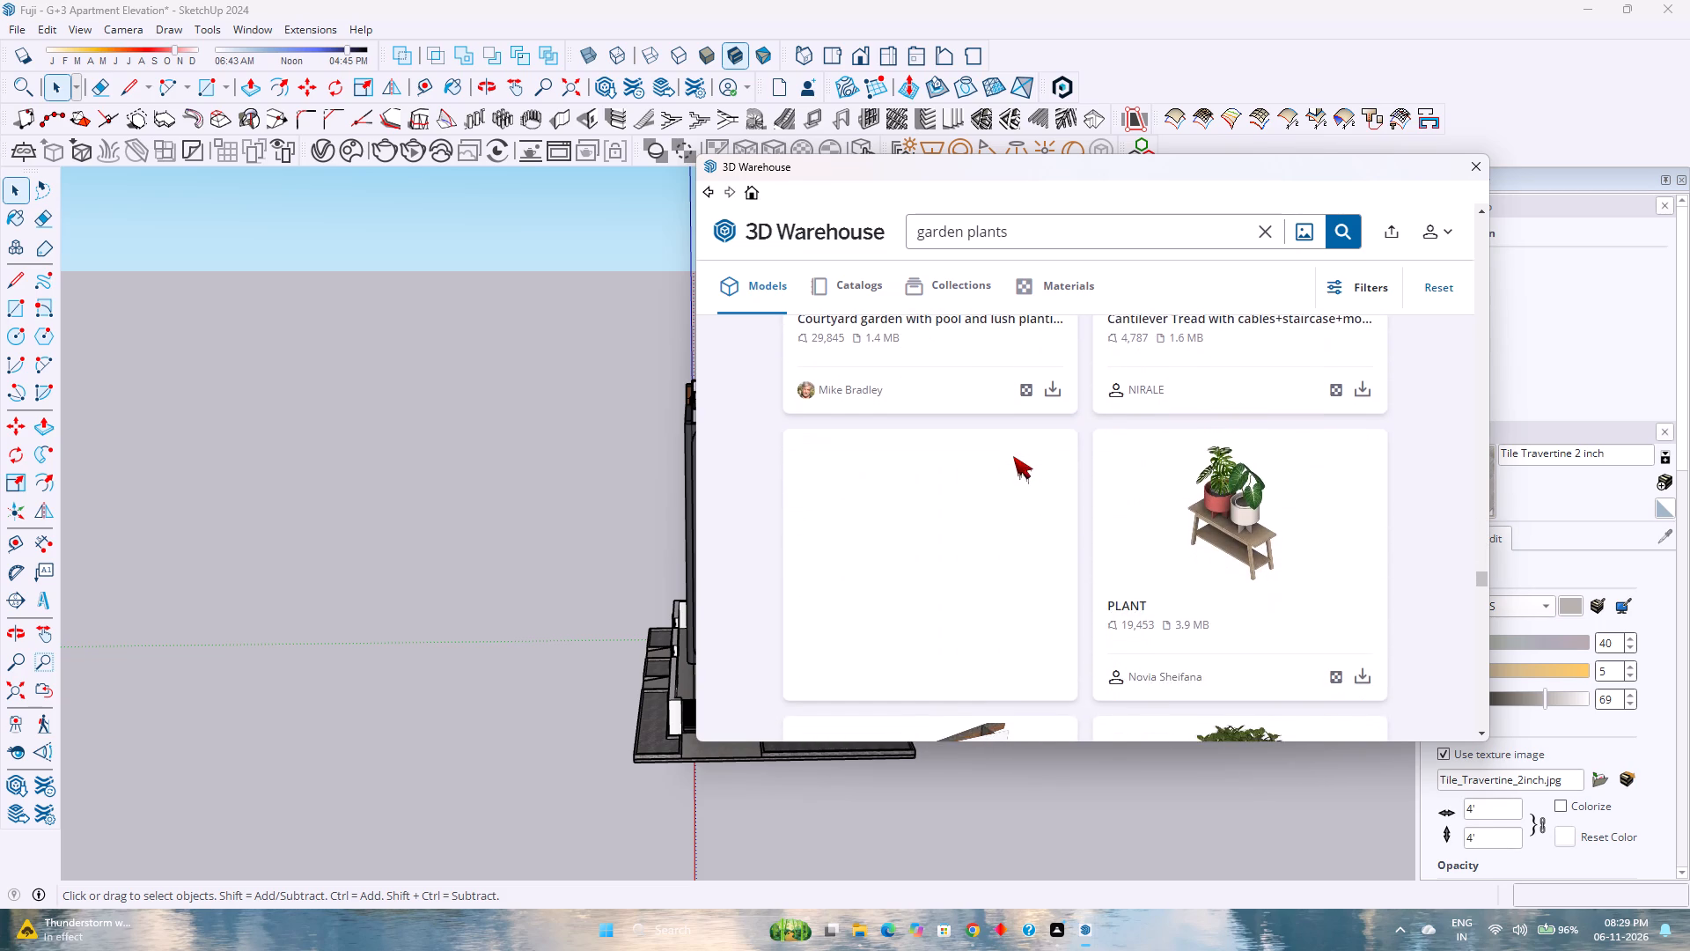
pyautogui.scroll(-3, 1013, 456)
pyautogui.scroll(4, 1013, 453)
pyautogui.scroll(-4, 1013, 453)
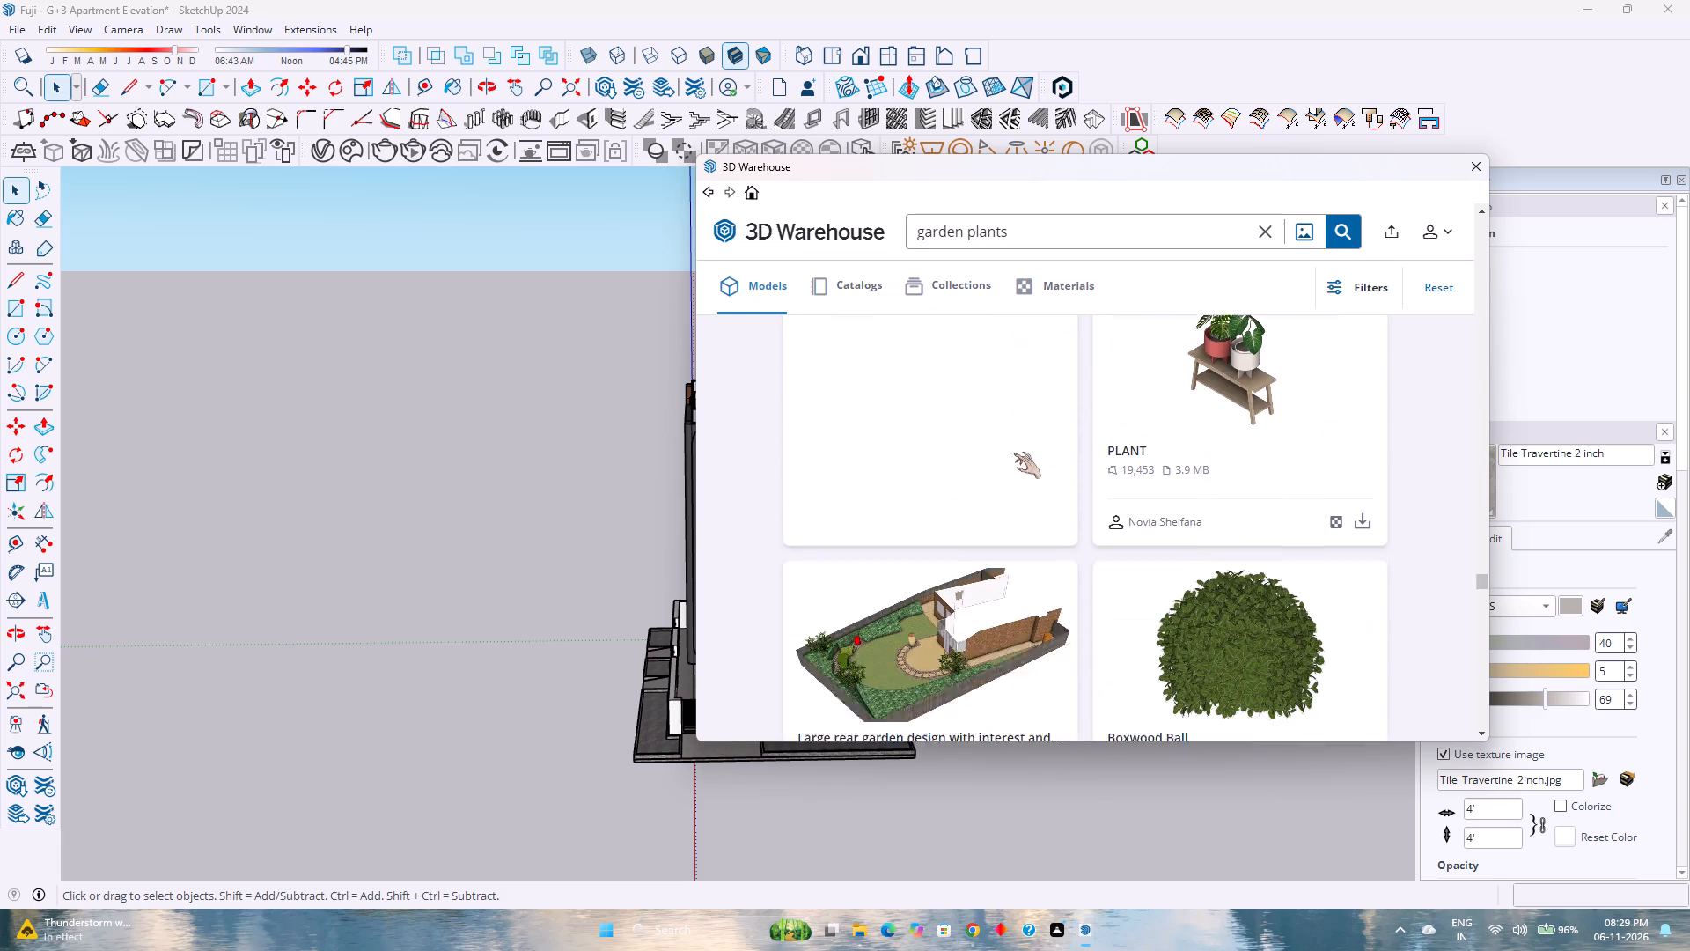
pyautogui.scroll(-4, 1013, 453)
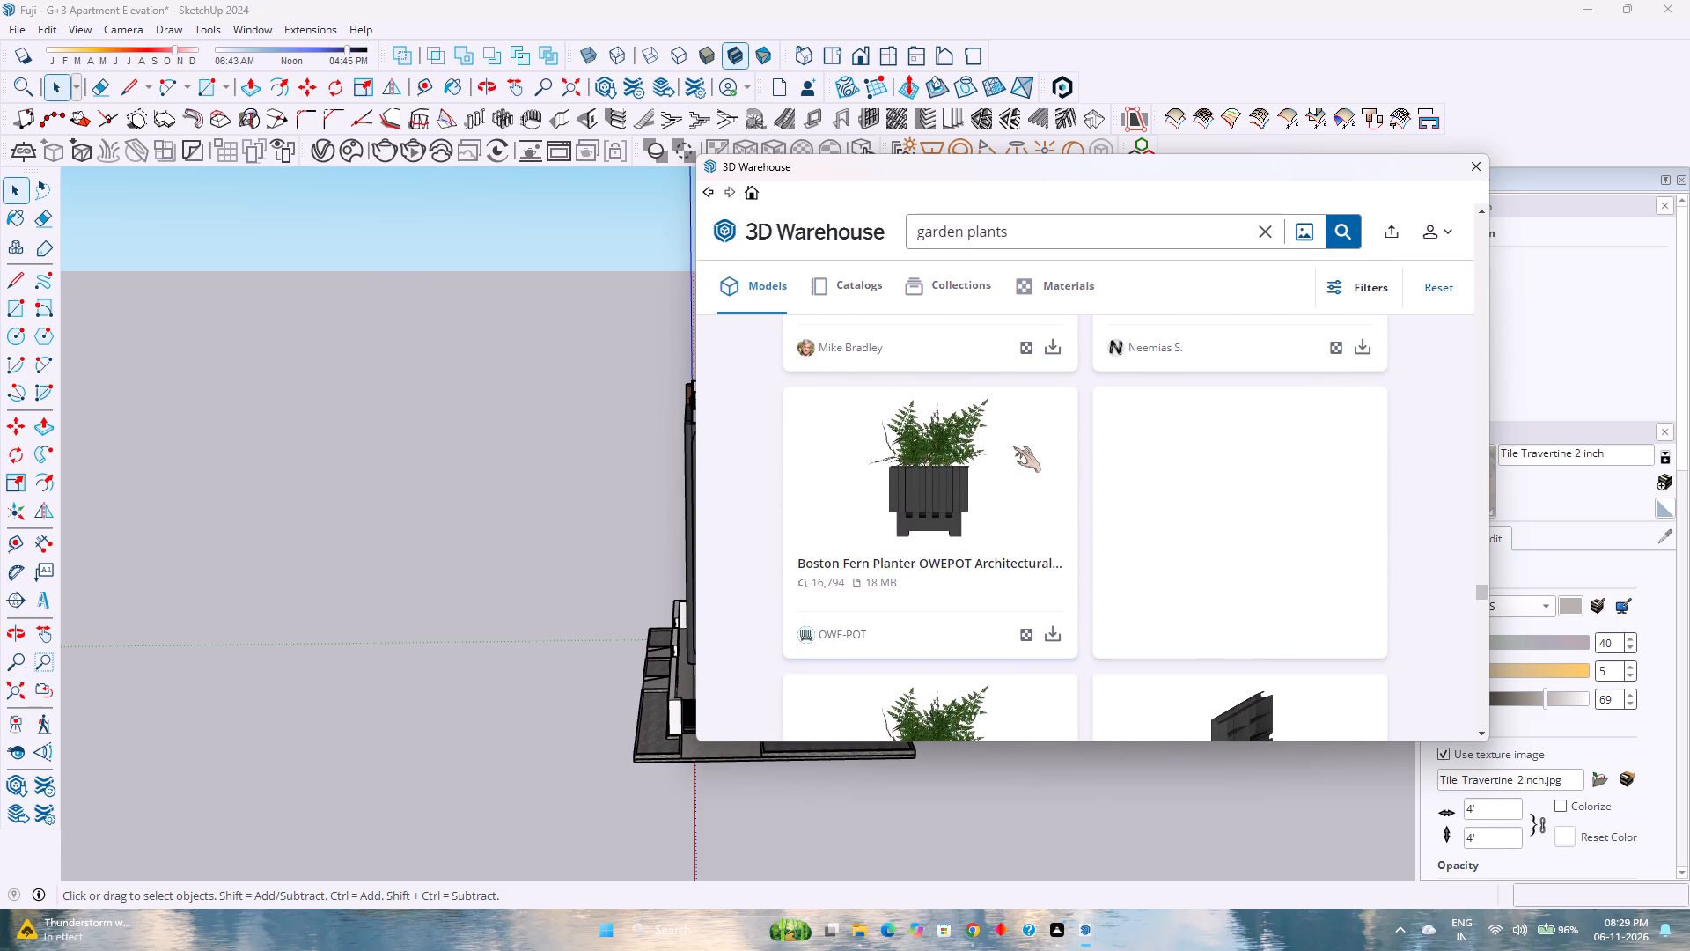
pyautogui.scroll(-4, 1012, 446)
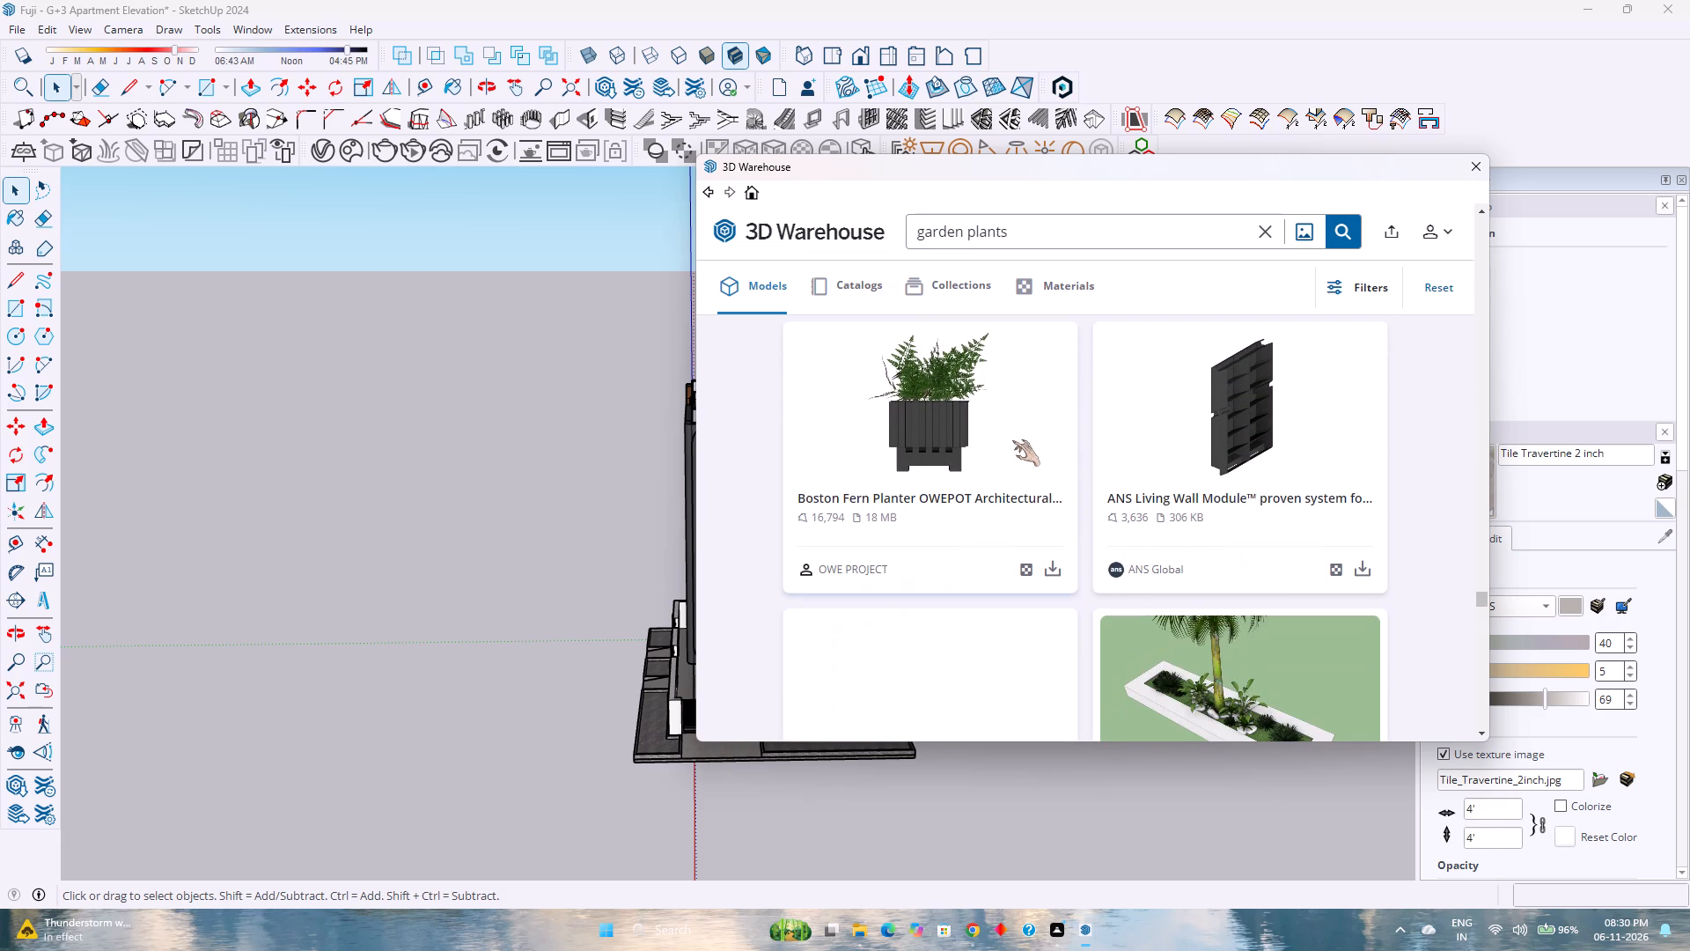
pyautogui.scroll(-3, 1012, 440)
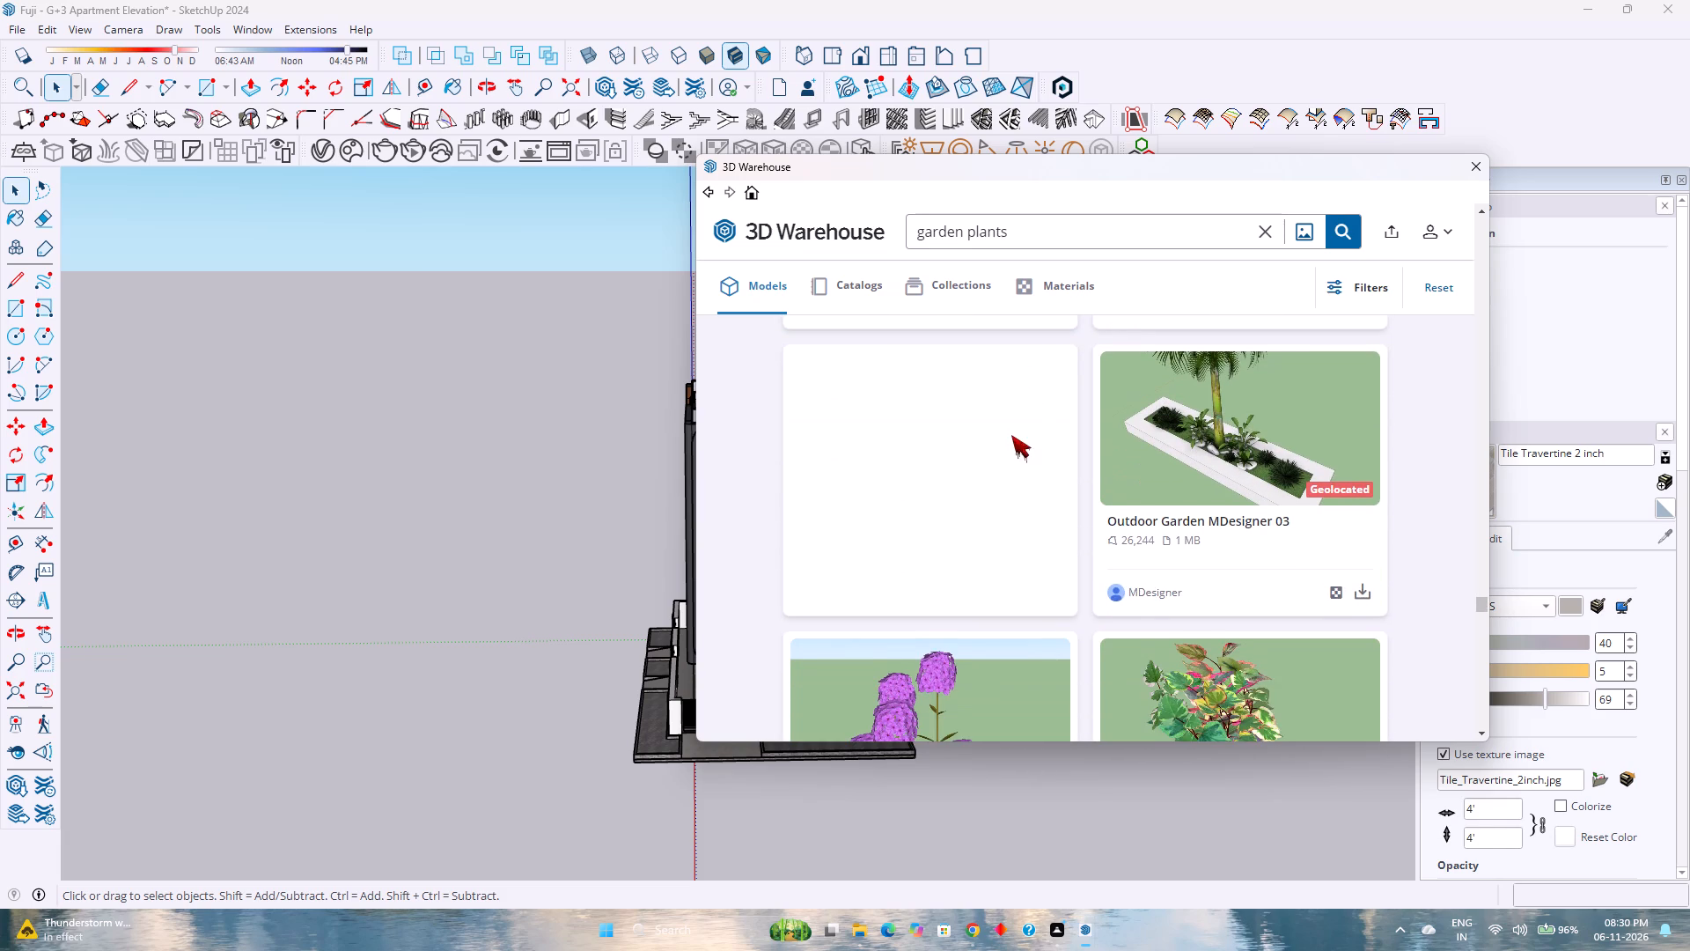
pyautogui.scroll(-6, 1011, 435)
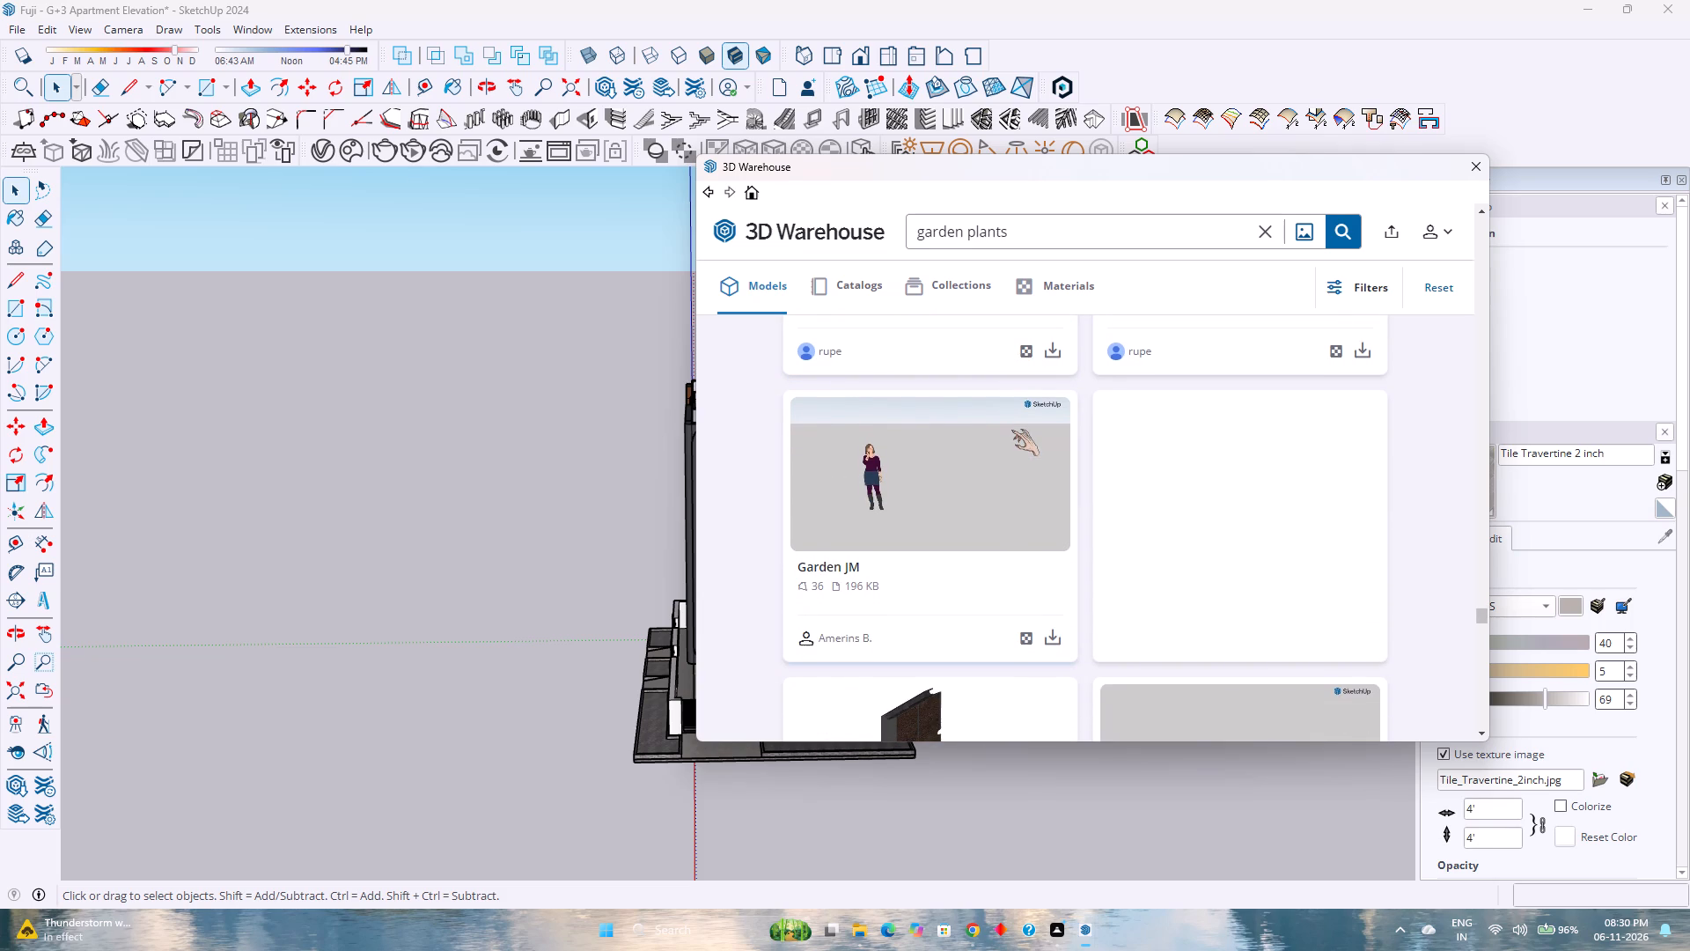
pyautogui.scroll(-7, 1011, 430)
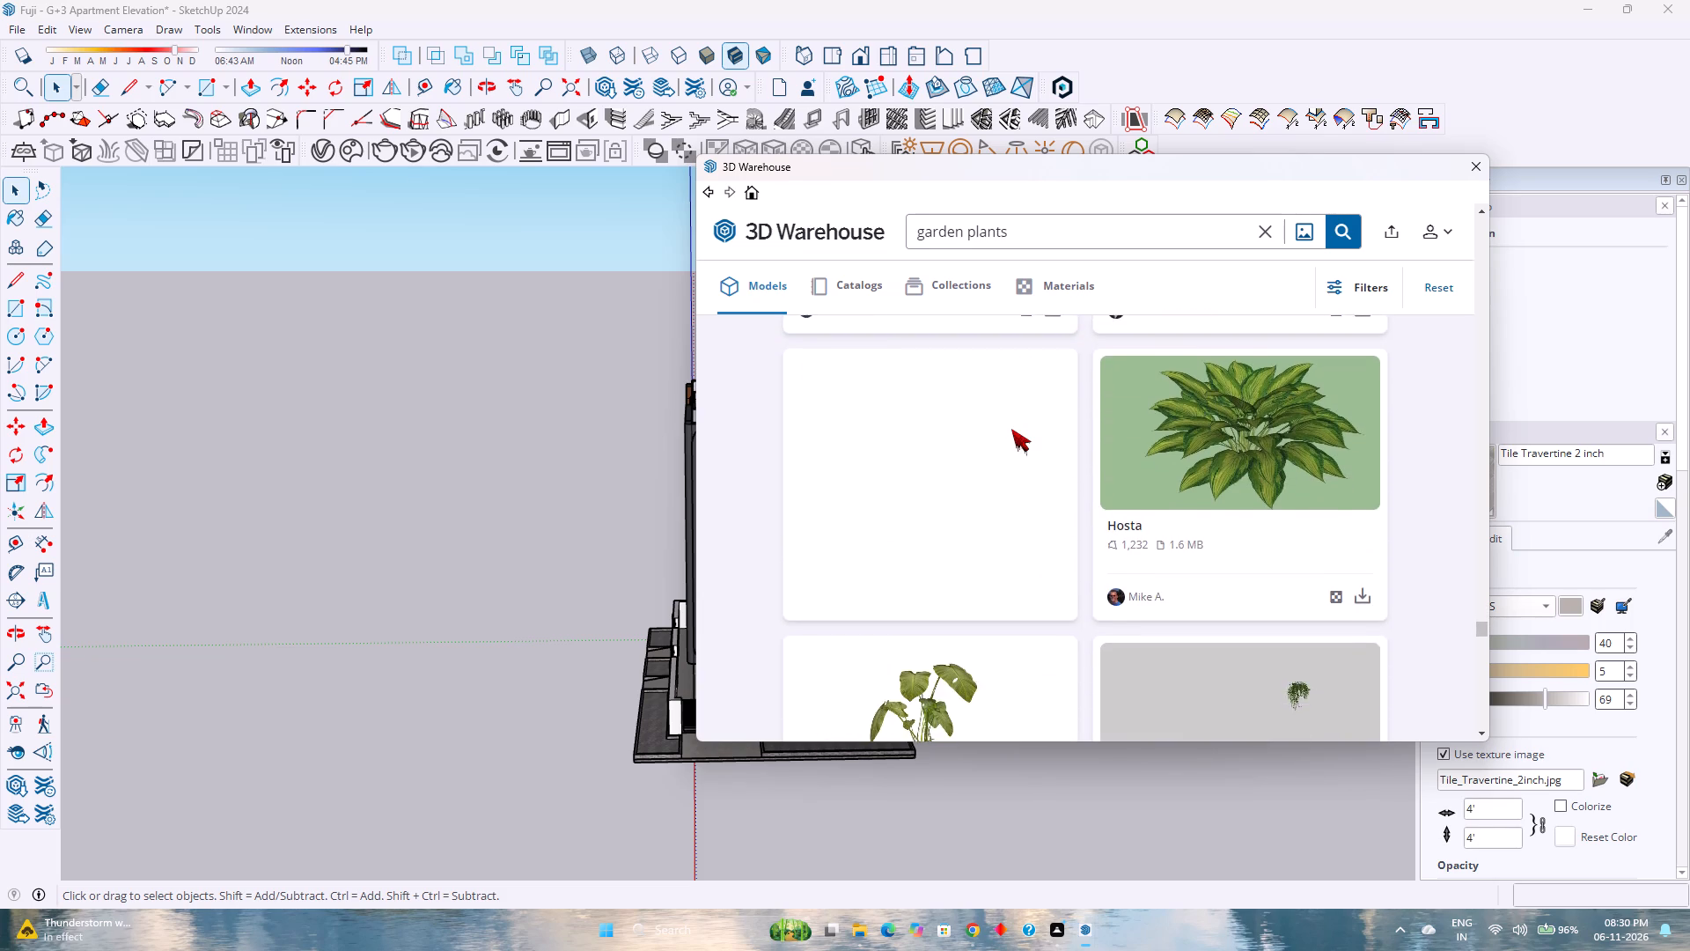
pyautogui.scroll(-6, 1011, 429)
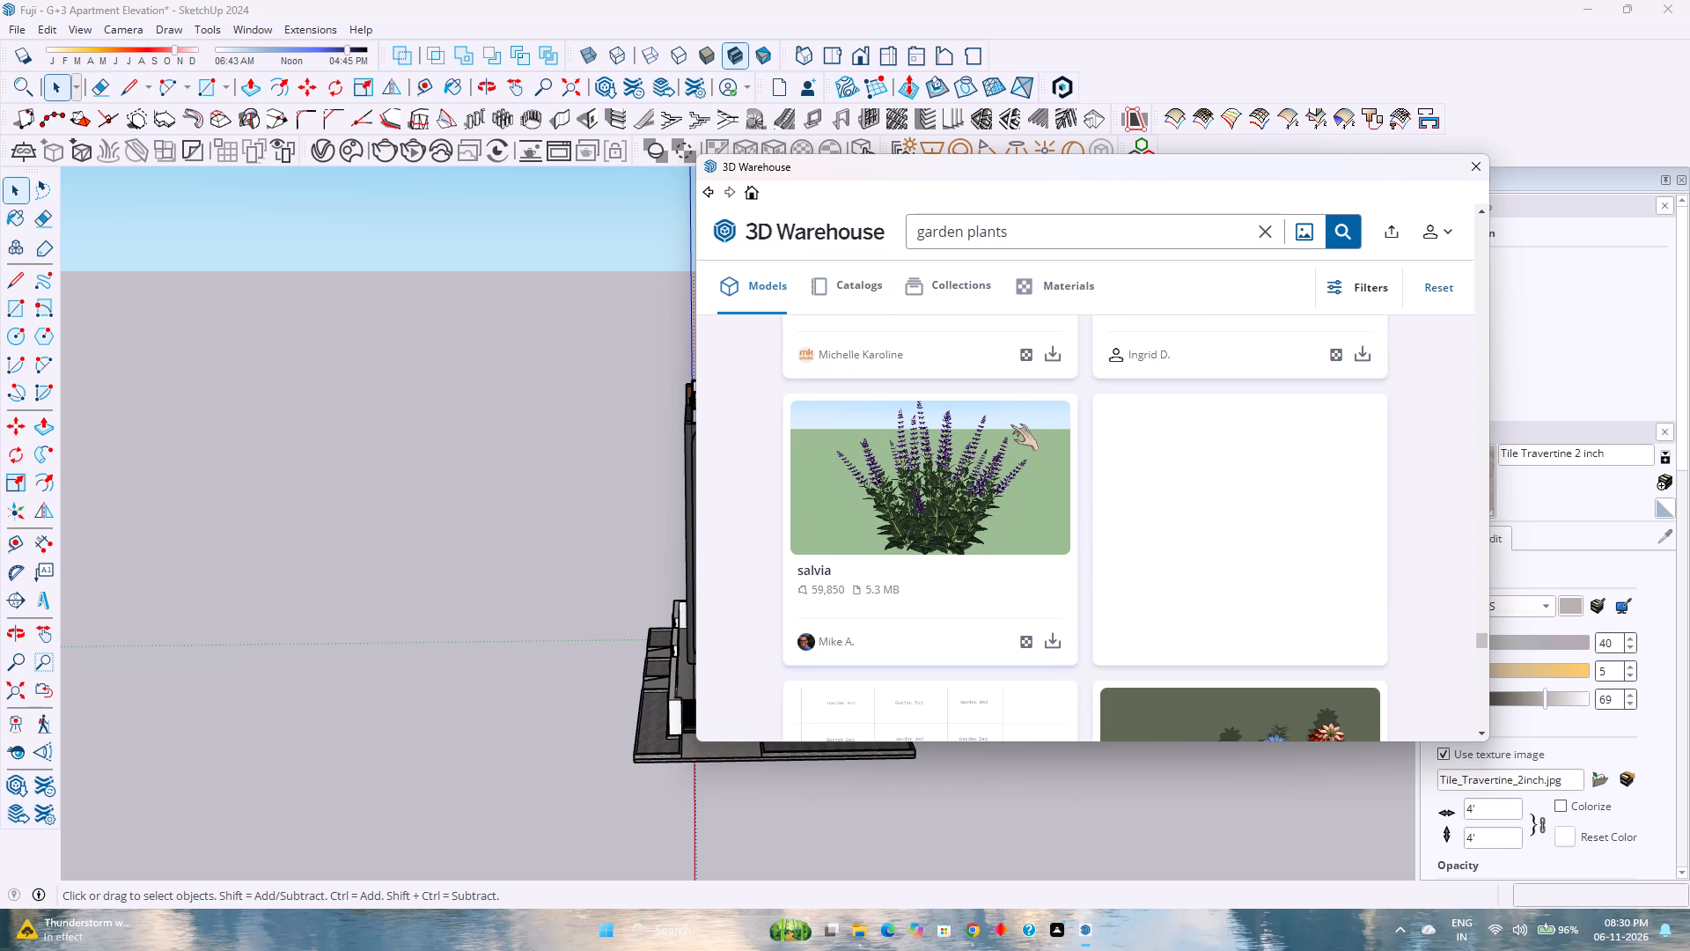
pyautogui.scroll(-5, 1010, 424)
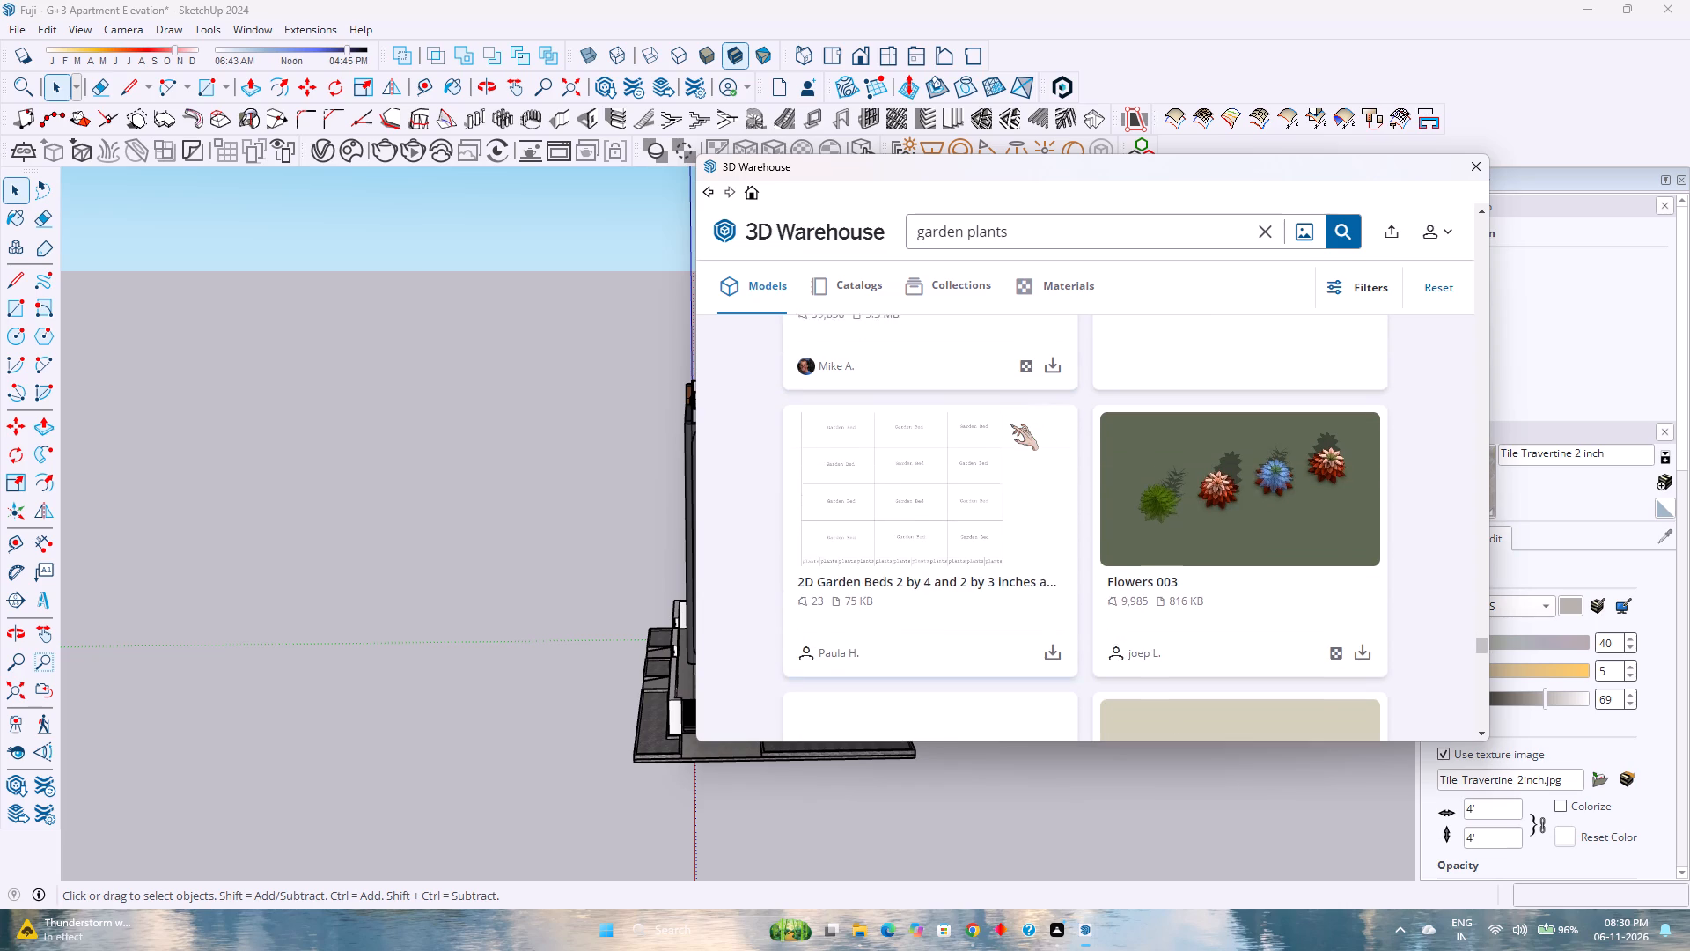
pyautogui.scroll(-4, 1010, 424)
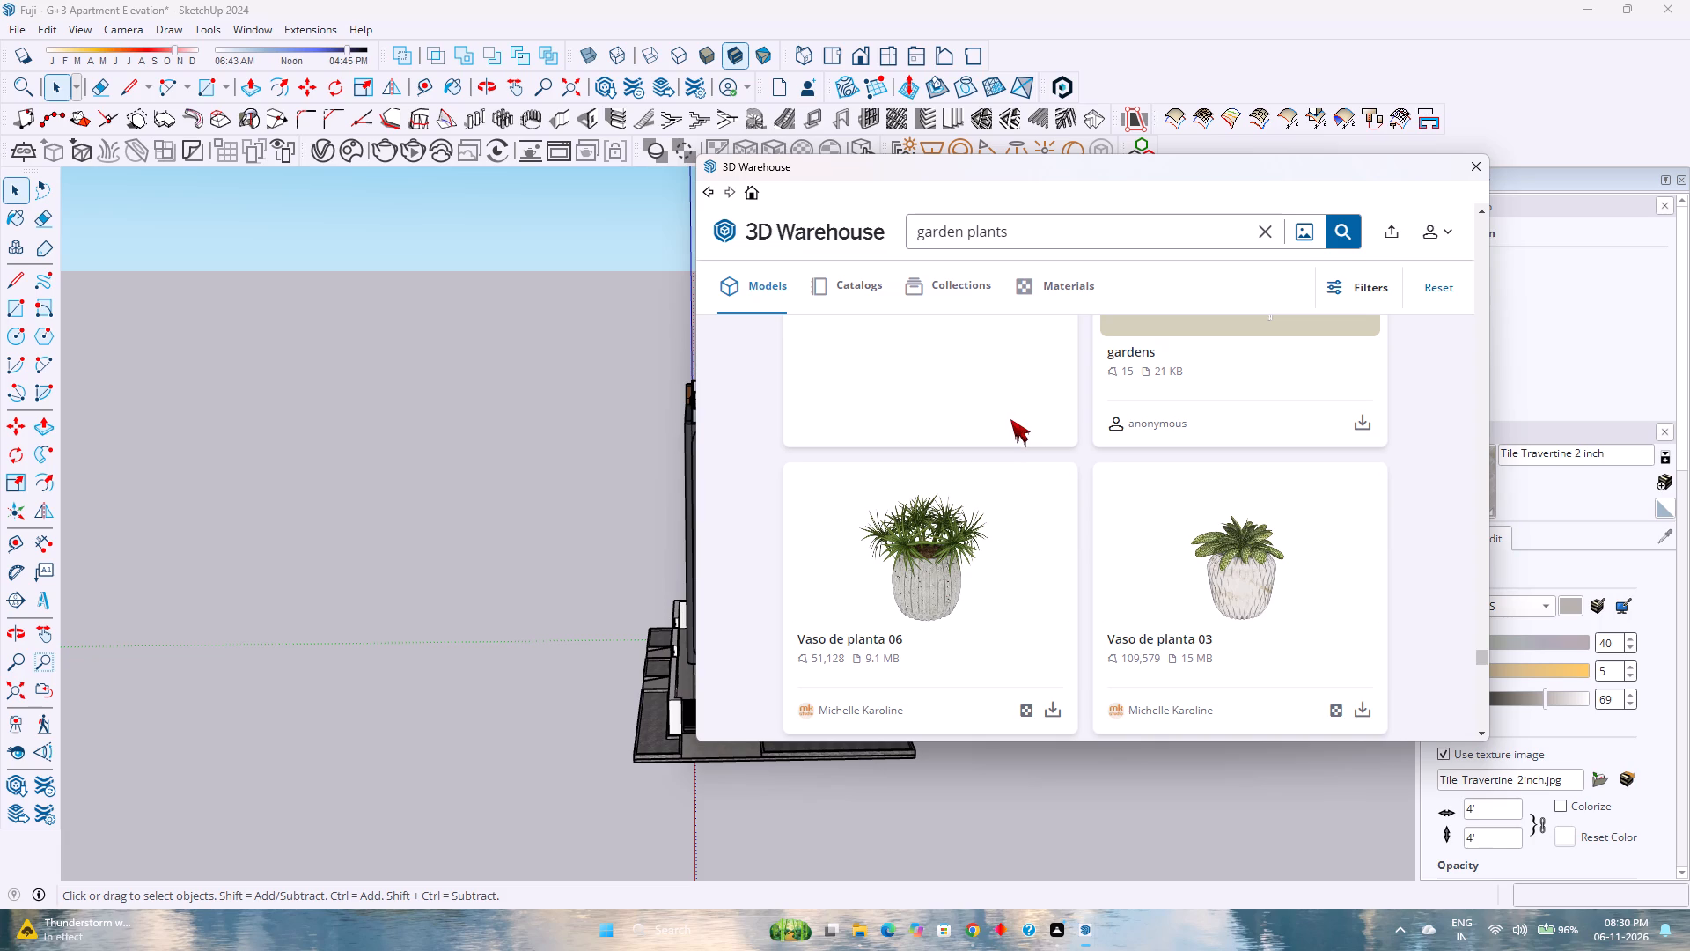
pyautogui.scroll(-3, 1010, 419)
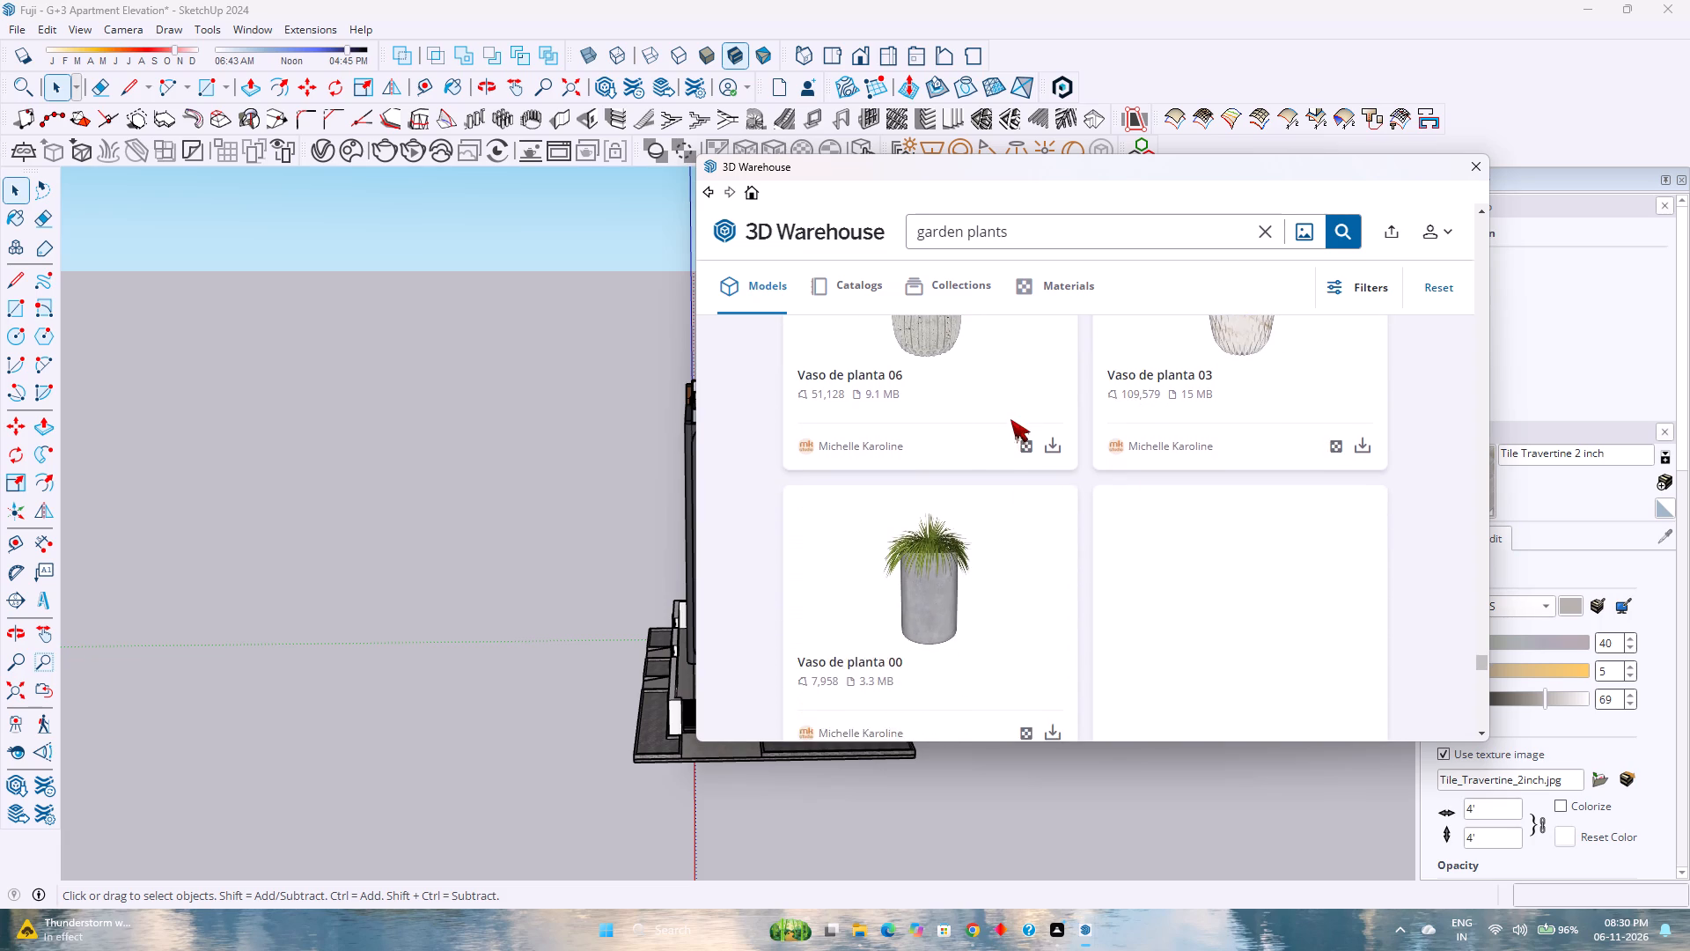
# Look through further garden plants models for potted plants and planters suited to the apartment's landscaping.
pyautogui.scroll(-3, 1010, 419)
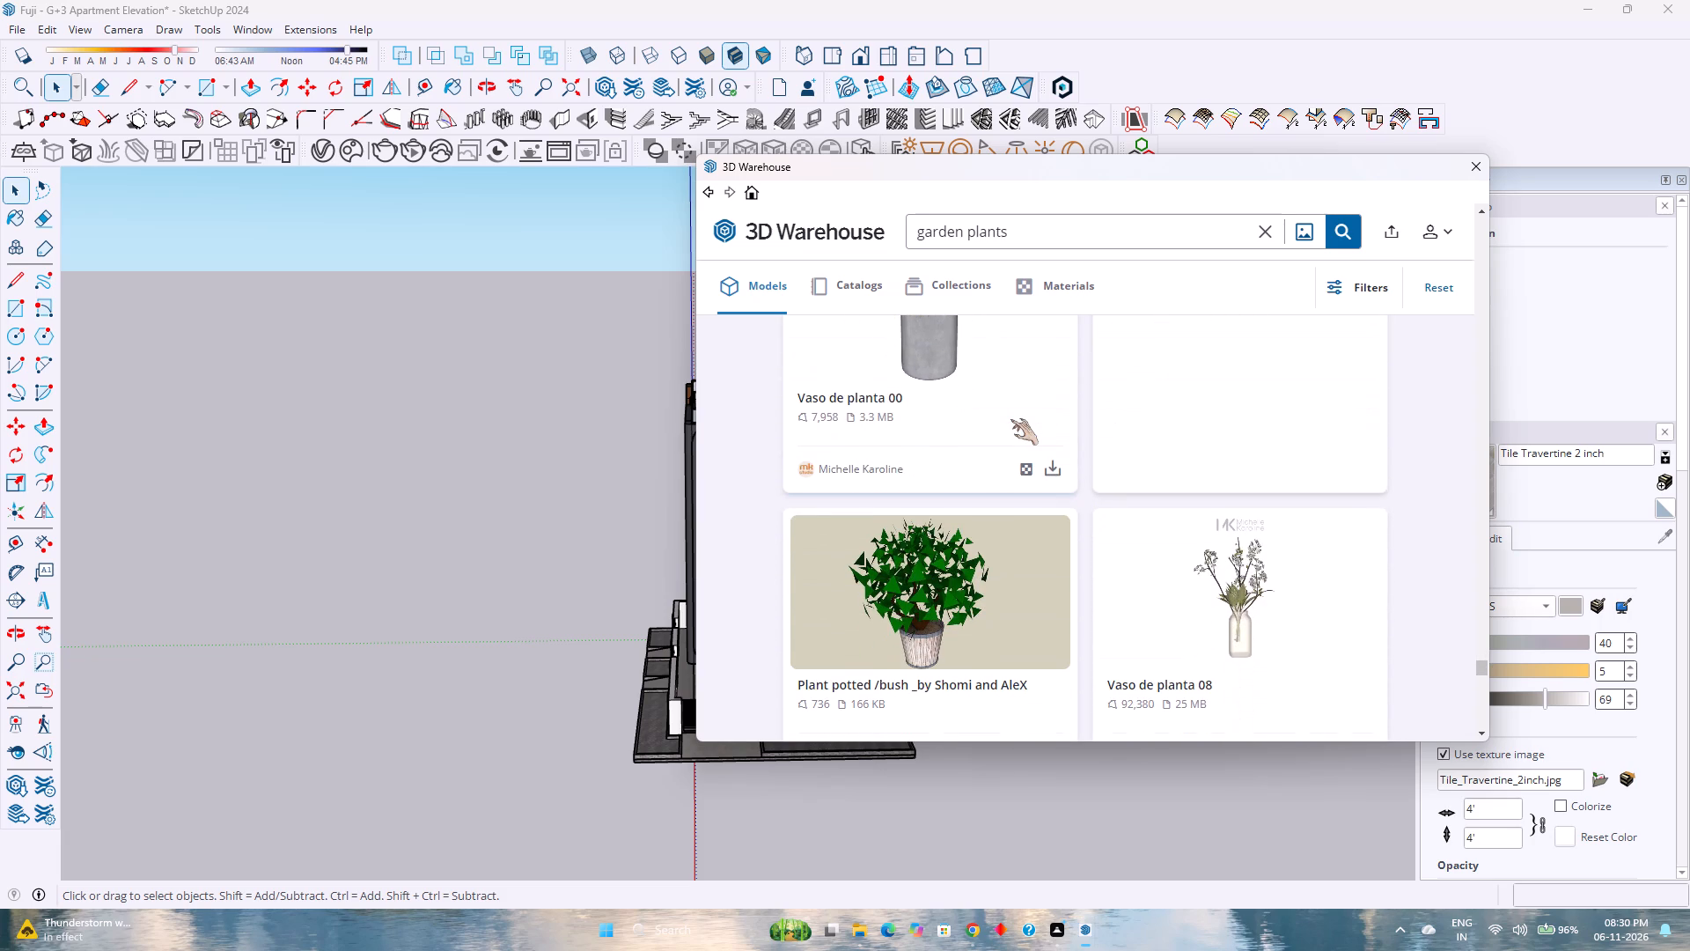
pyautogui.scroll(-7, 1010, 418)
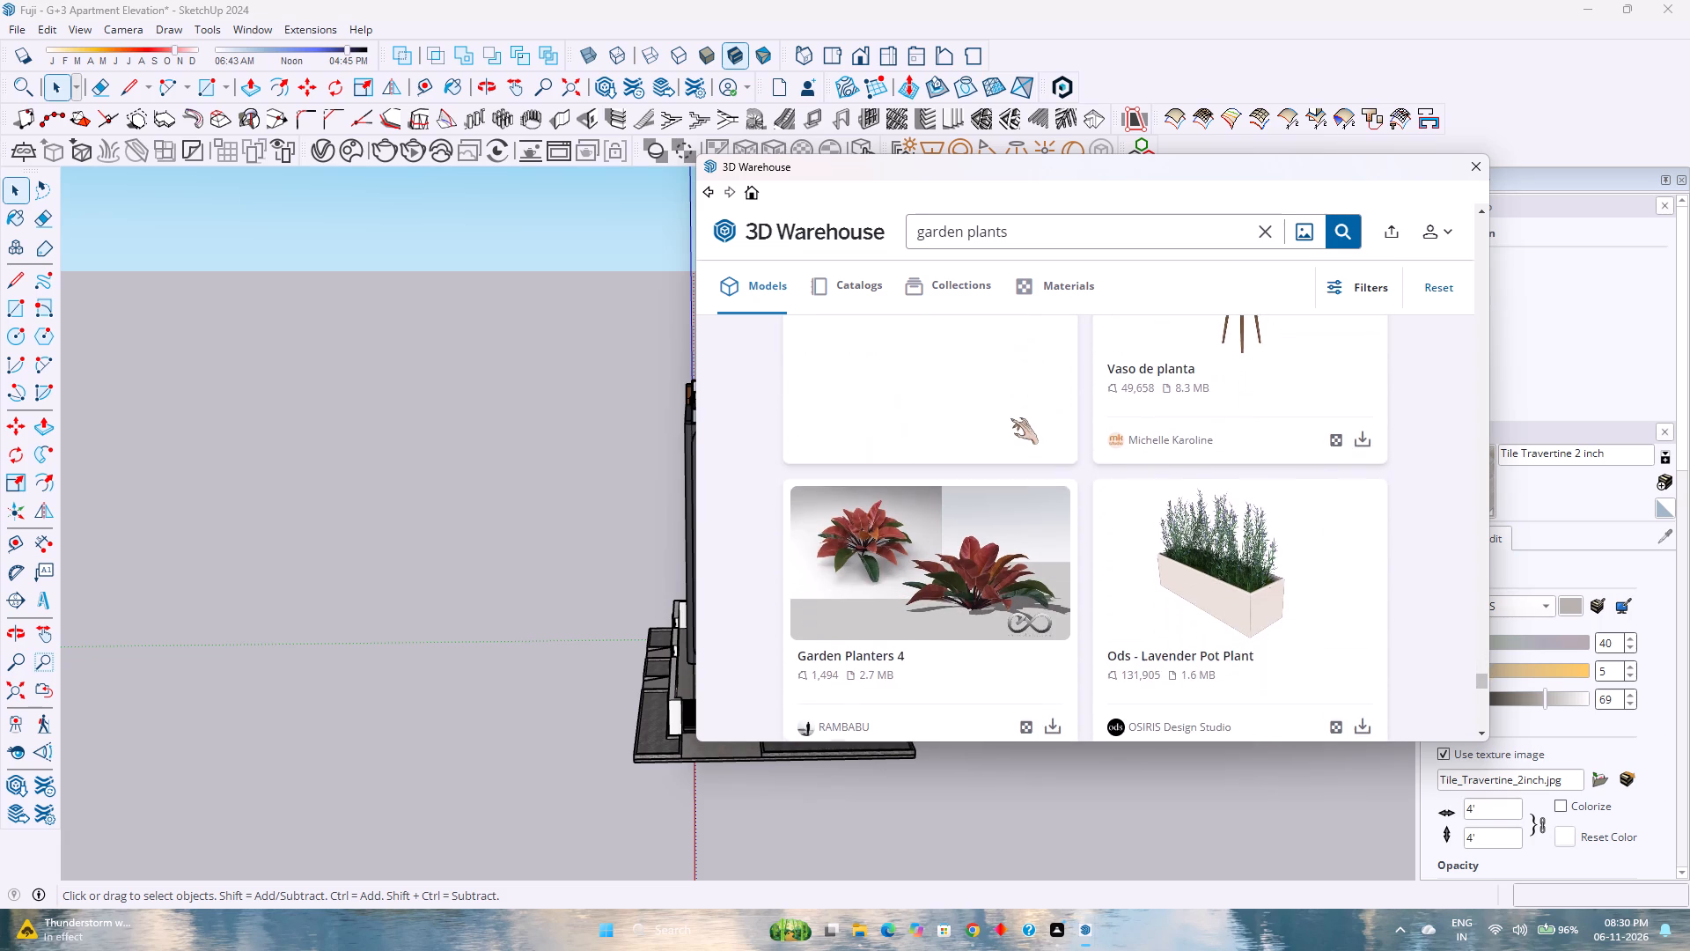
pyautogui.scroll(-12, 1010, 418)
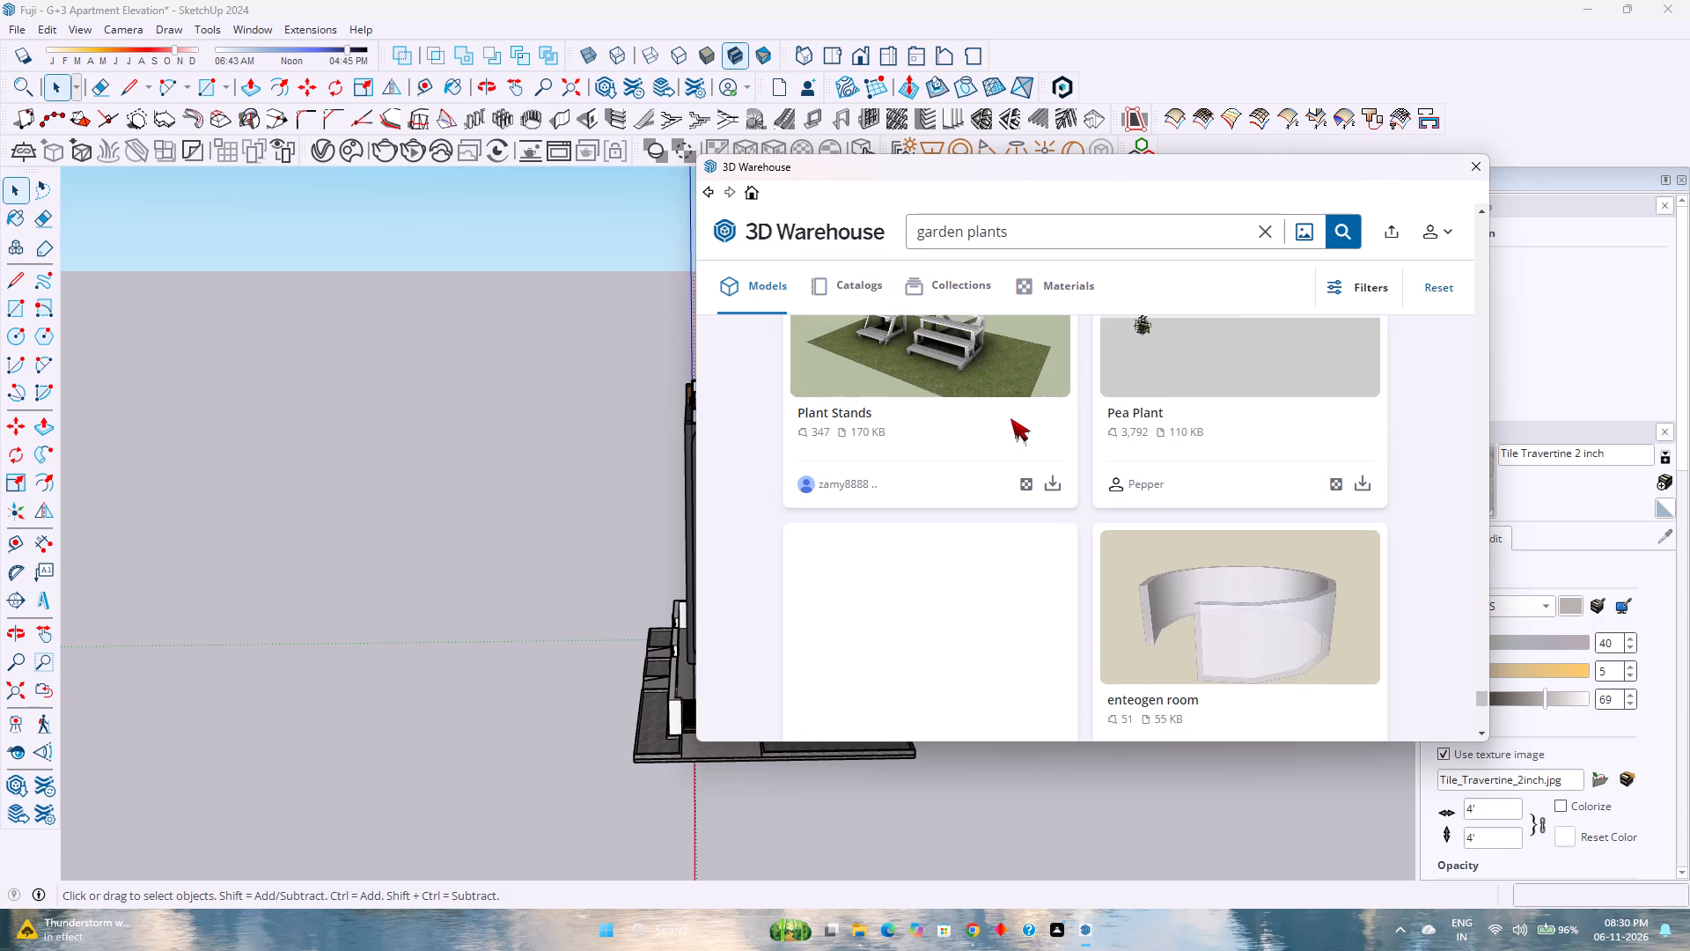
pyautogui.scroll(-7, 1010, 418)
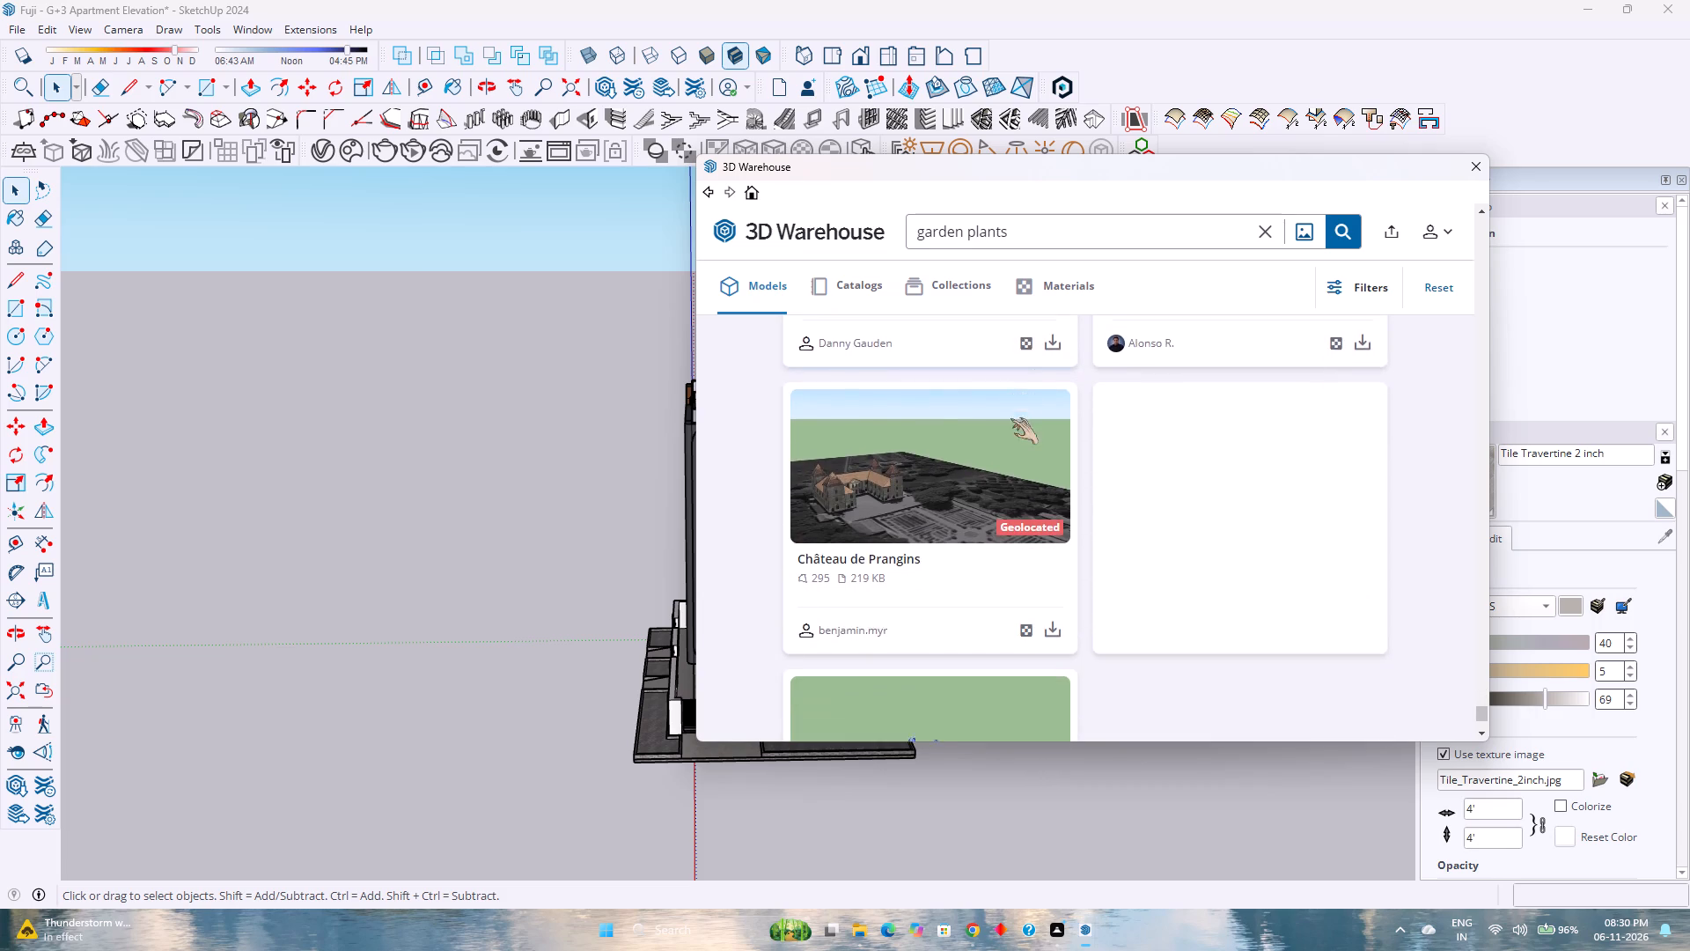
pyautogui.scroll(-4, 1010, 418)
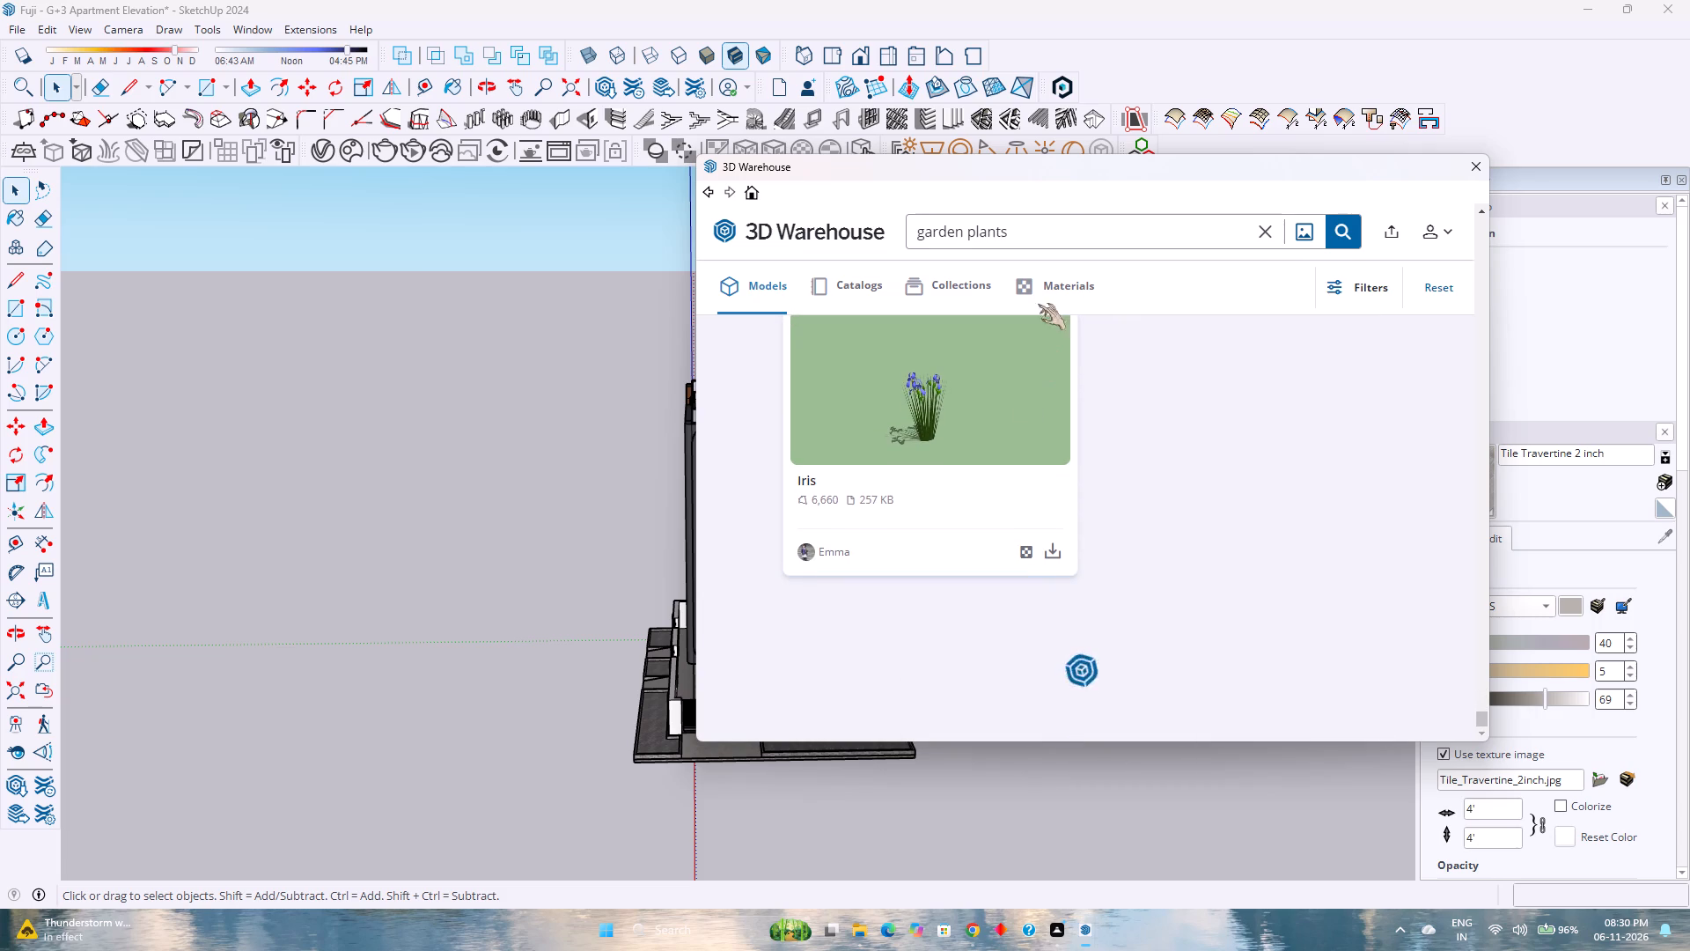
# Reposition the 3D Warehouse window slightly lower over the modelling area.
pyautogui.moveTo(1060, 185); pyautogui.dragTo(962, 187)
pyautogui.moveTo(1016, 179); pyautogui.dragTo(1062, 253)
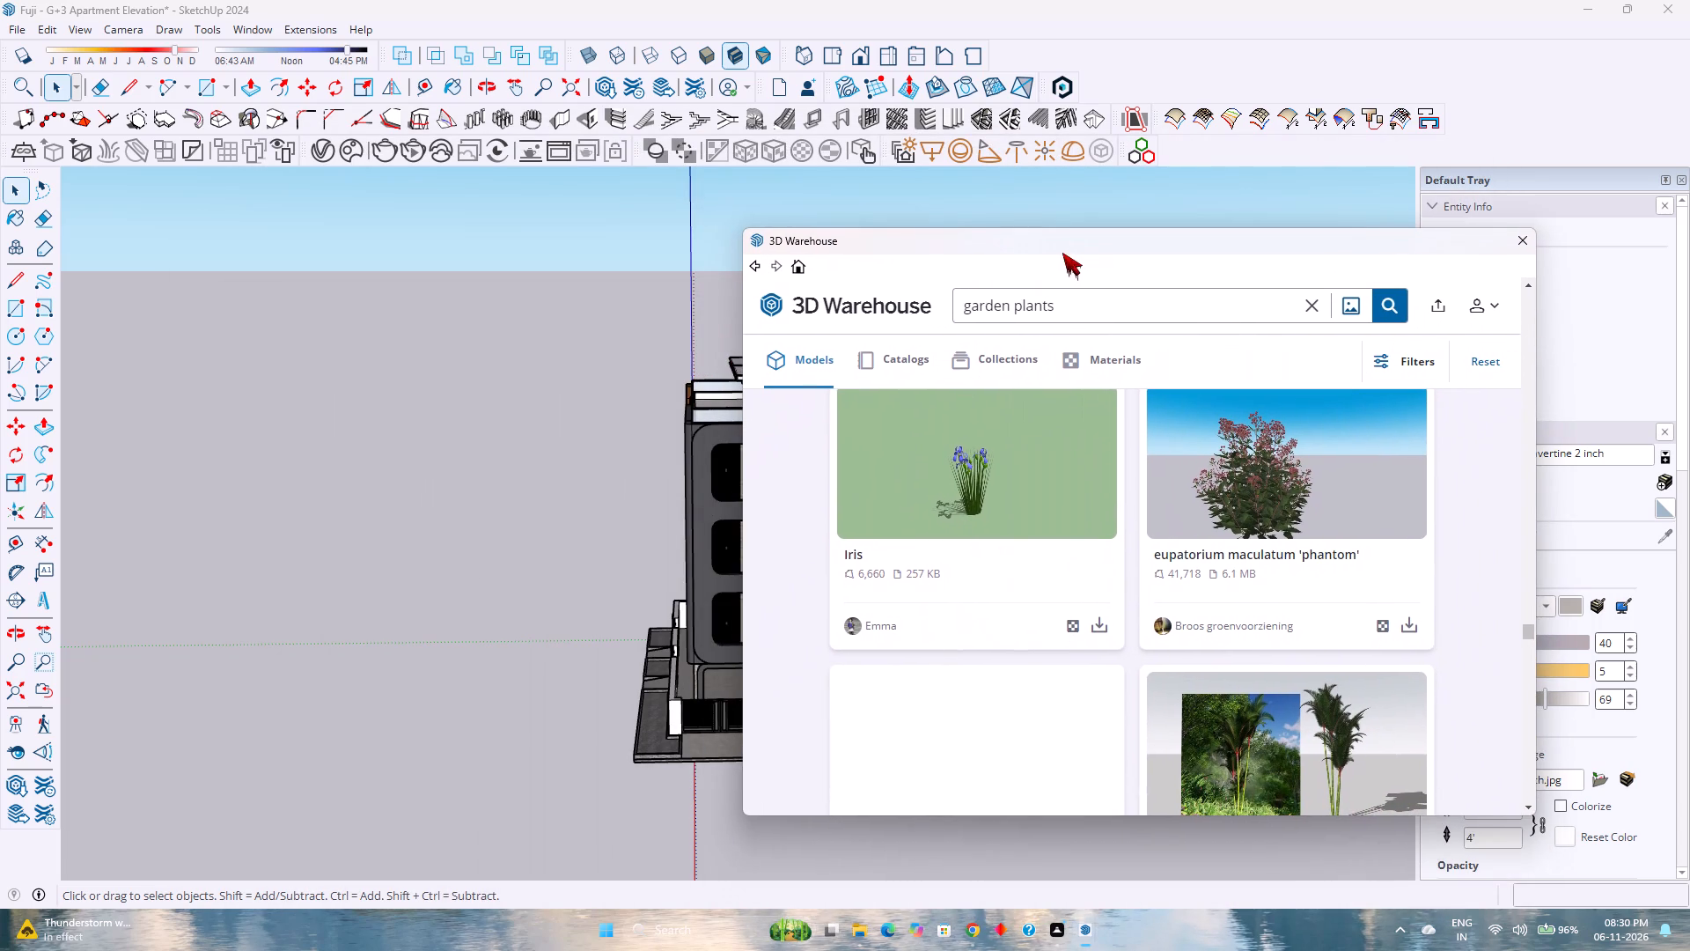
pyautogui.moveTo(1062, 253); pyautogui.dragTo(1015, 234)
# Examine more garden plants models for flowering plants, agaves, grasses and boxwood shrubs suited to the apartment's landscaping.
pyautogui.scroll(-5, 1056, 468)
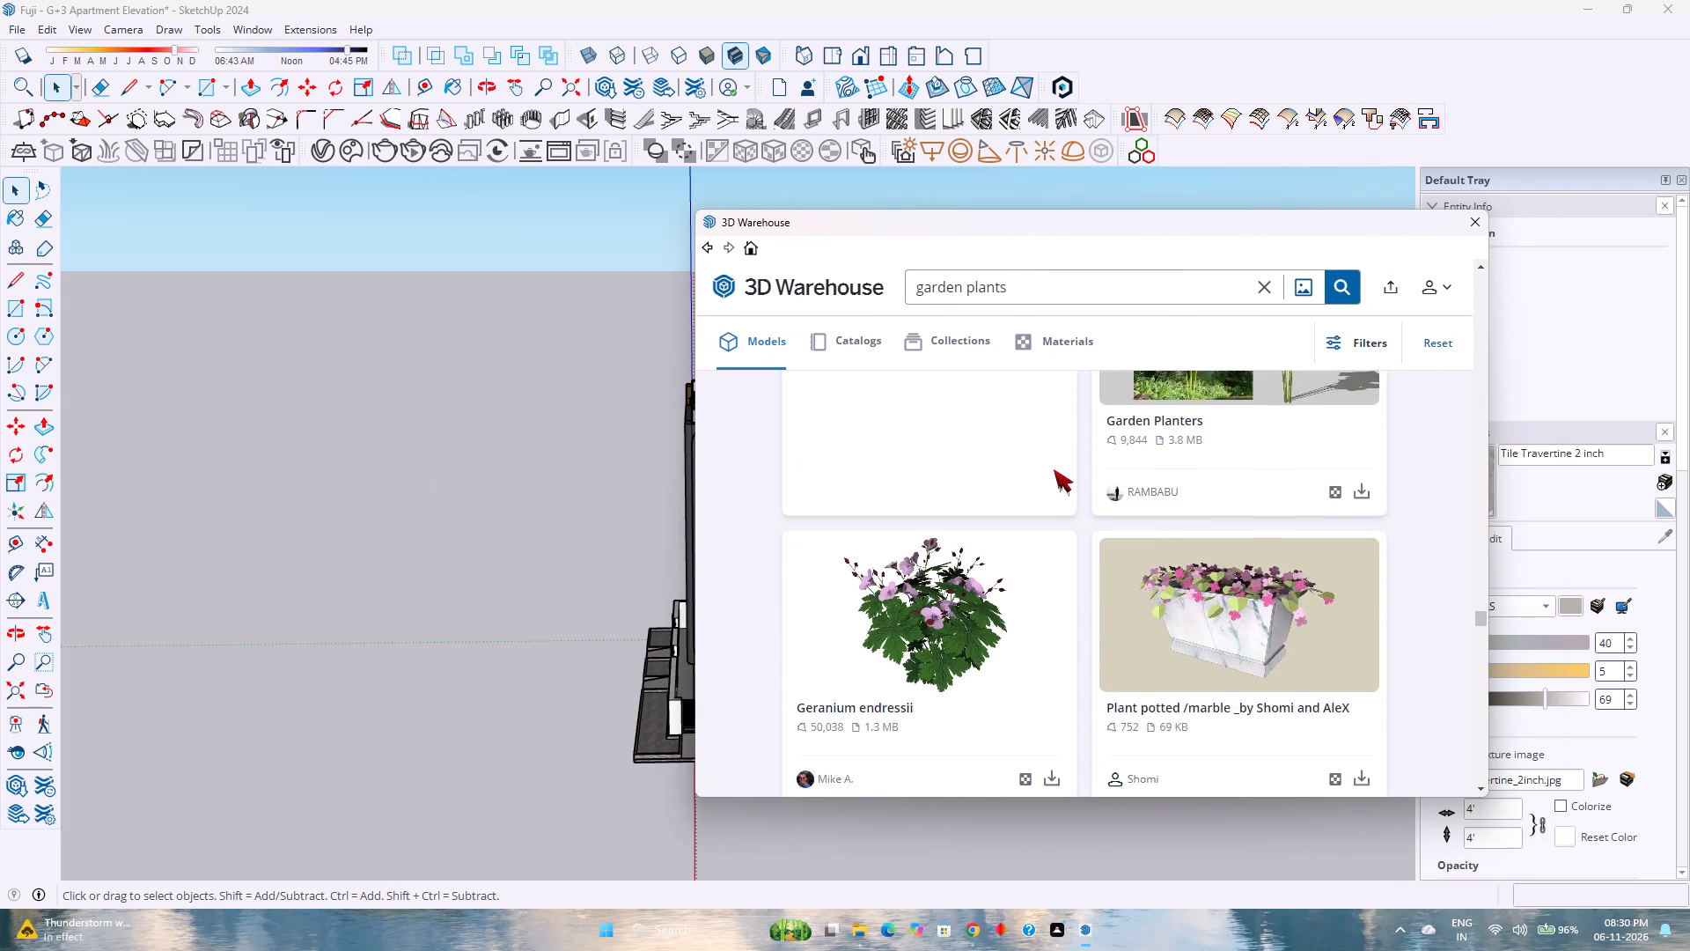
pyautogui.scroll(-4, 1047, 485)
pyautogui.scroll(-1, 1012, 557)
pyautogui.scroll(1, 1012, 557)
pyautogui.scroll(-10, 1011, 557)
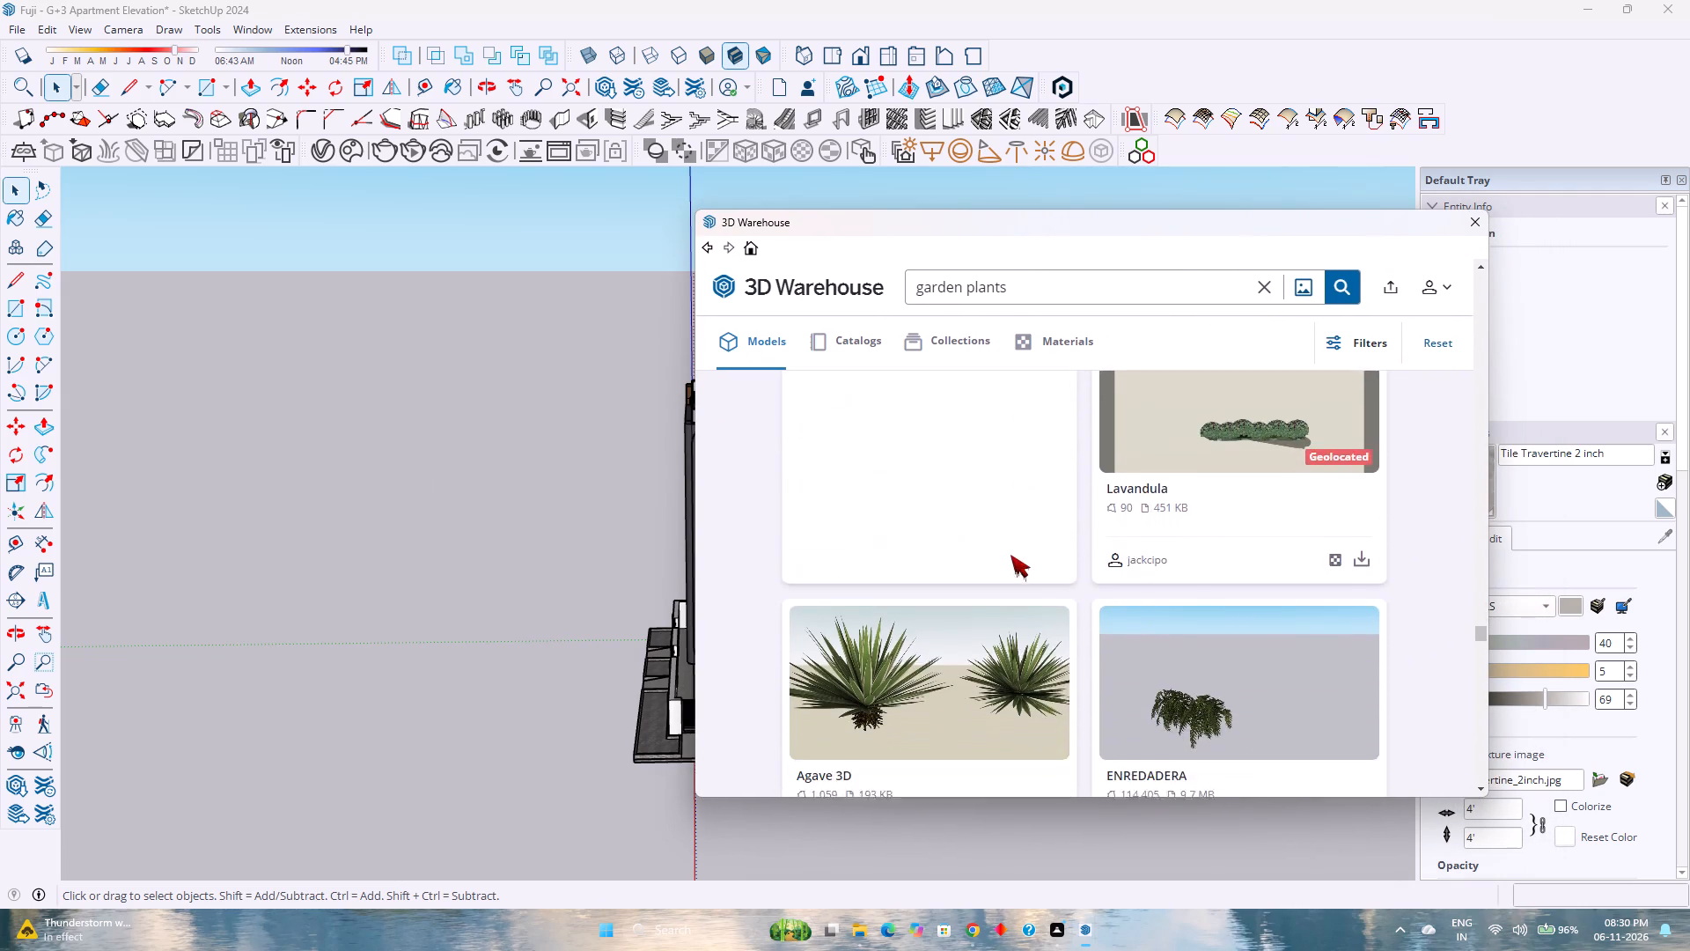
pyautogui.scroll(-11, 1010, 555)
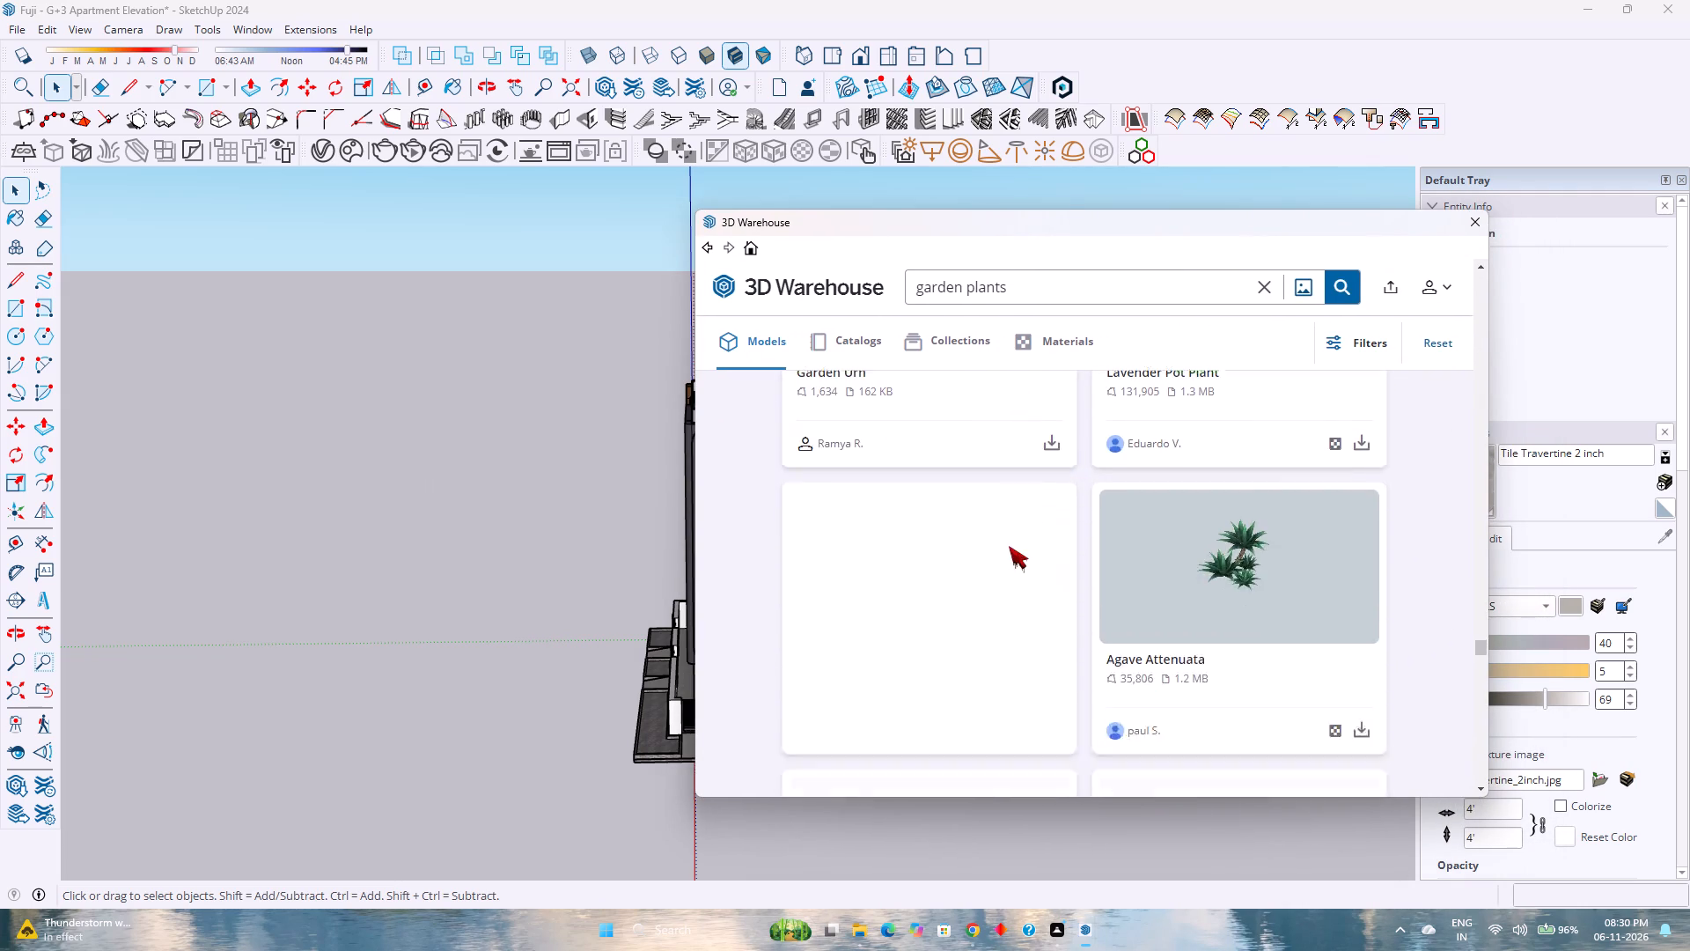
pyautogui.scroll(1, 1009, 546)
pyautogui.scroll(-12, 1009, 546)
pyautogui.scroll(1, 1009, 544)
pyautogui.scroll(-7, 1009, 544)
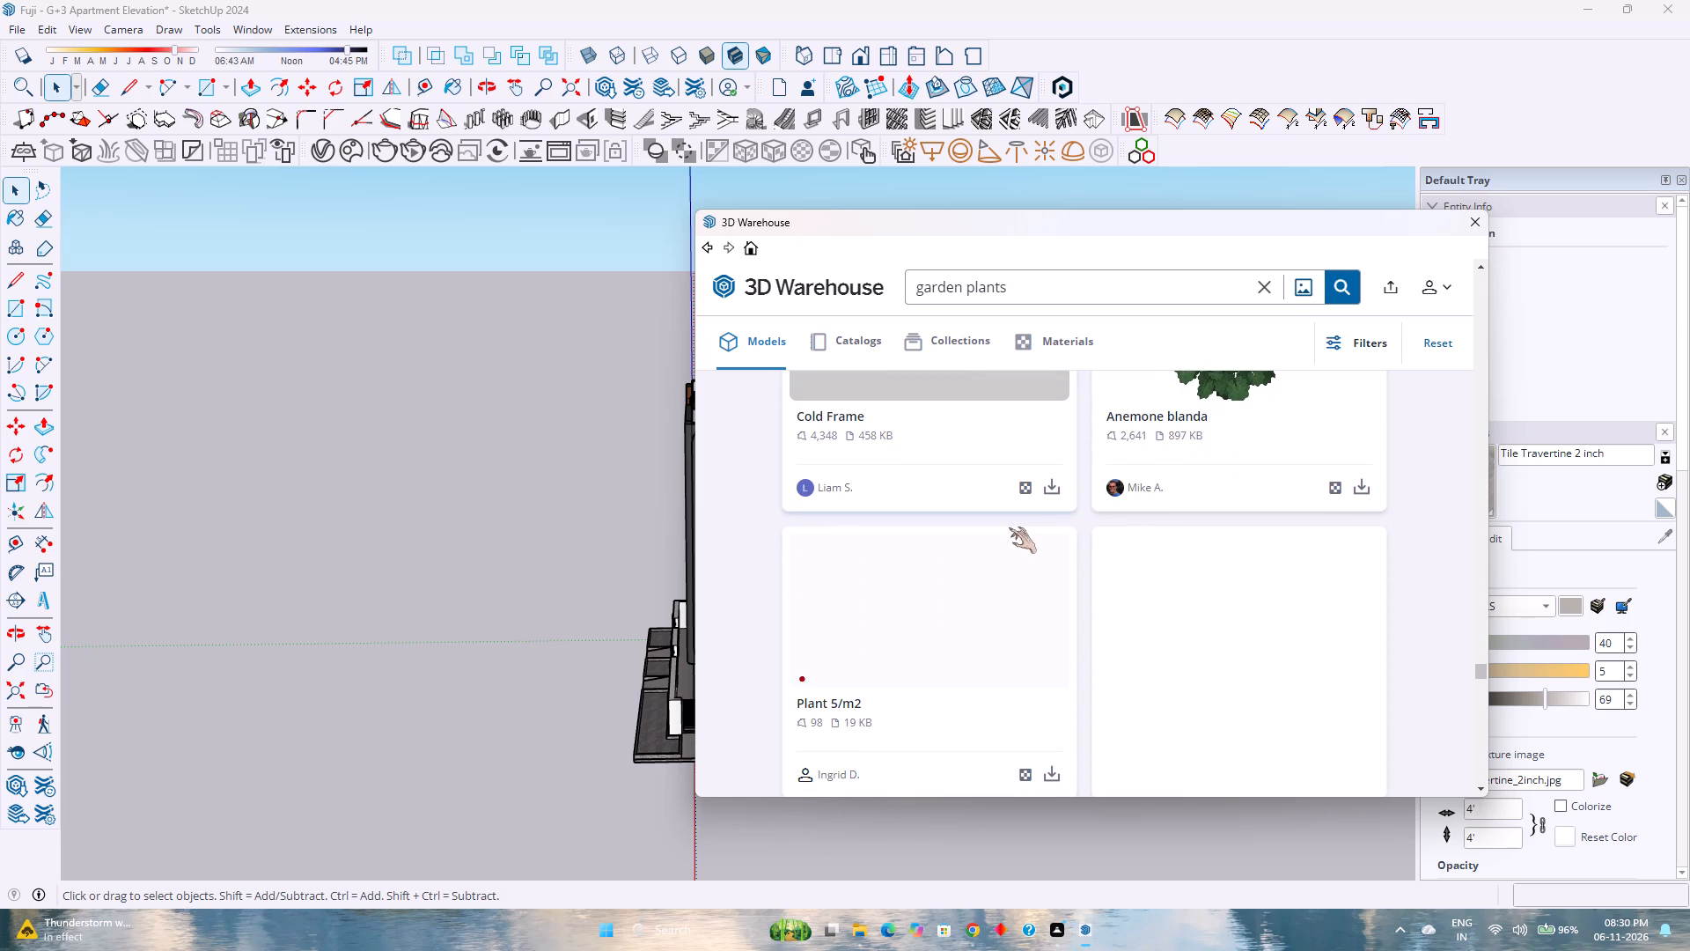
pyautogui.scroll(-14, 1008, 507)
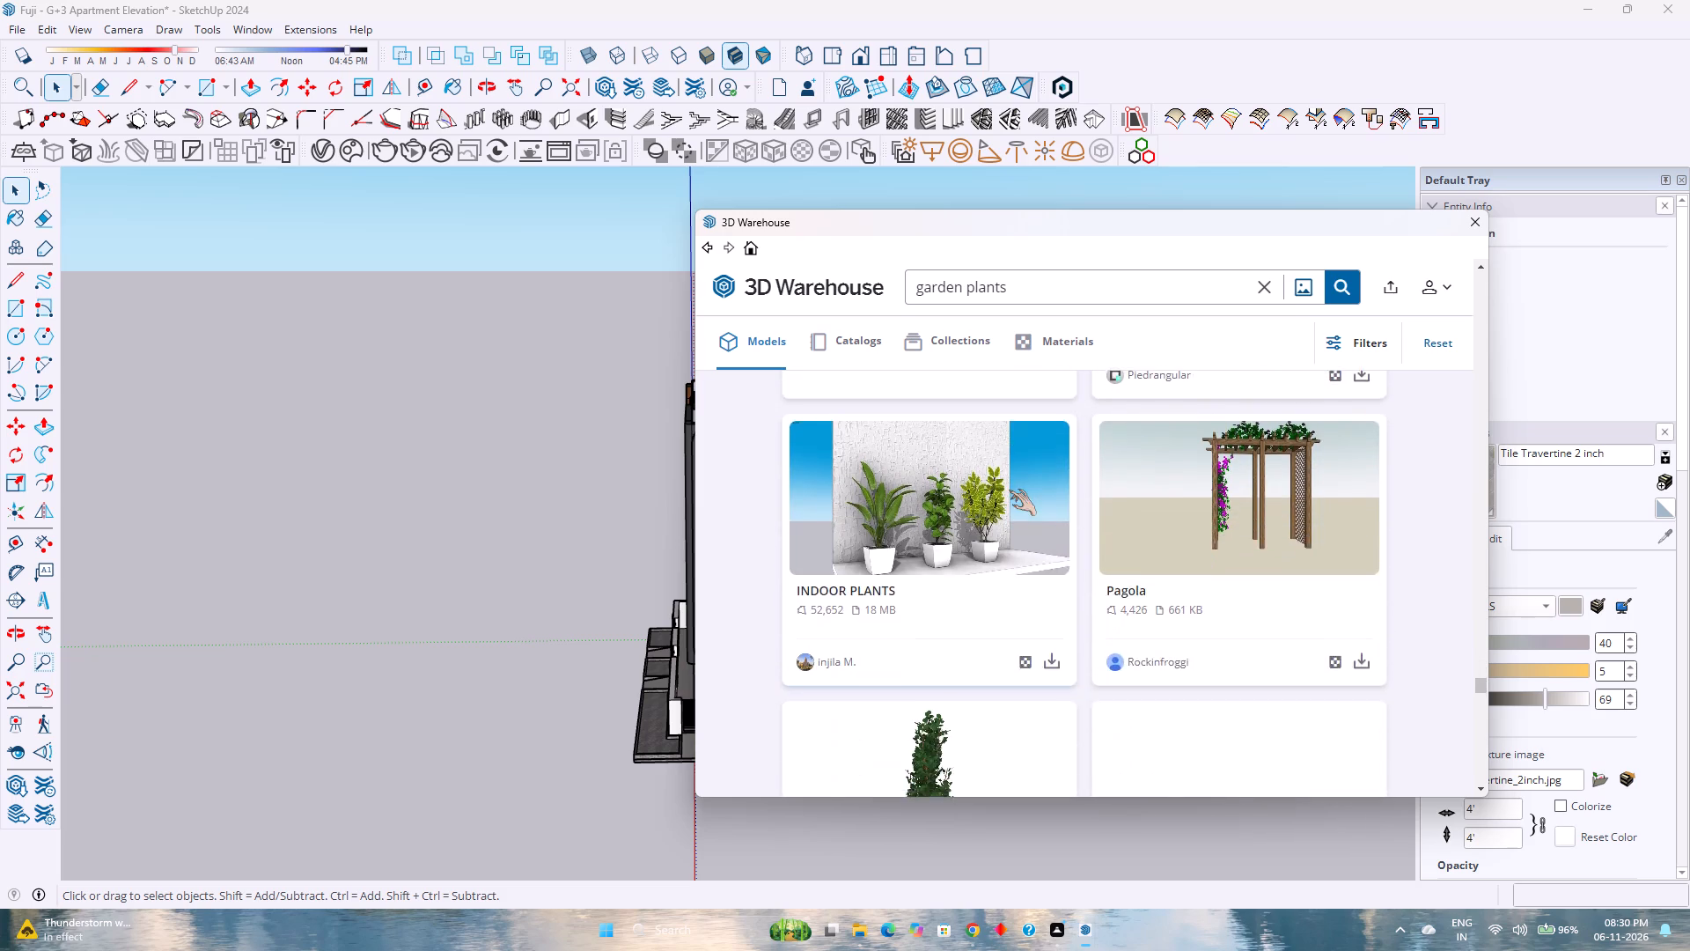
pyautogui.scroll(-8, 1009, 490)
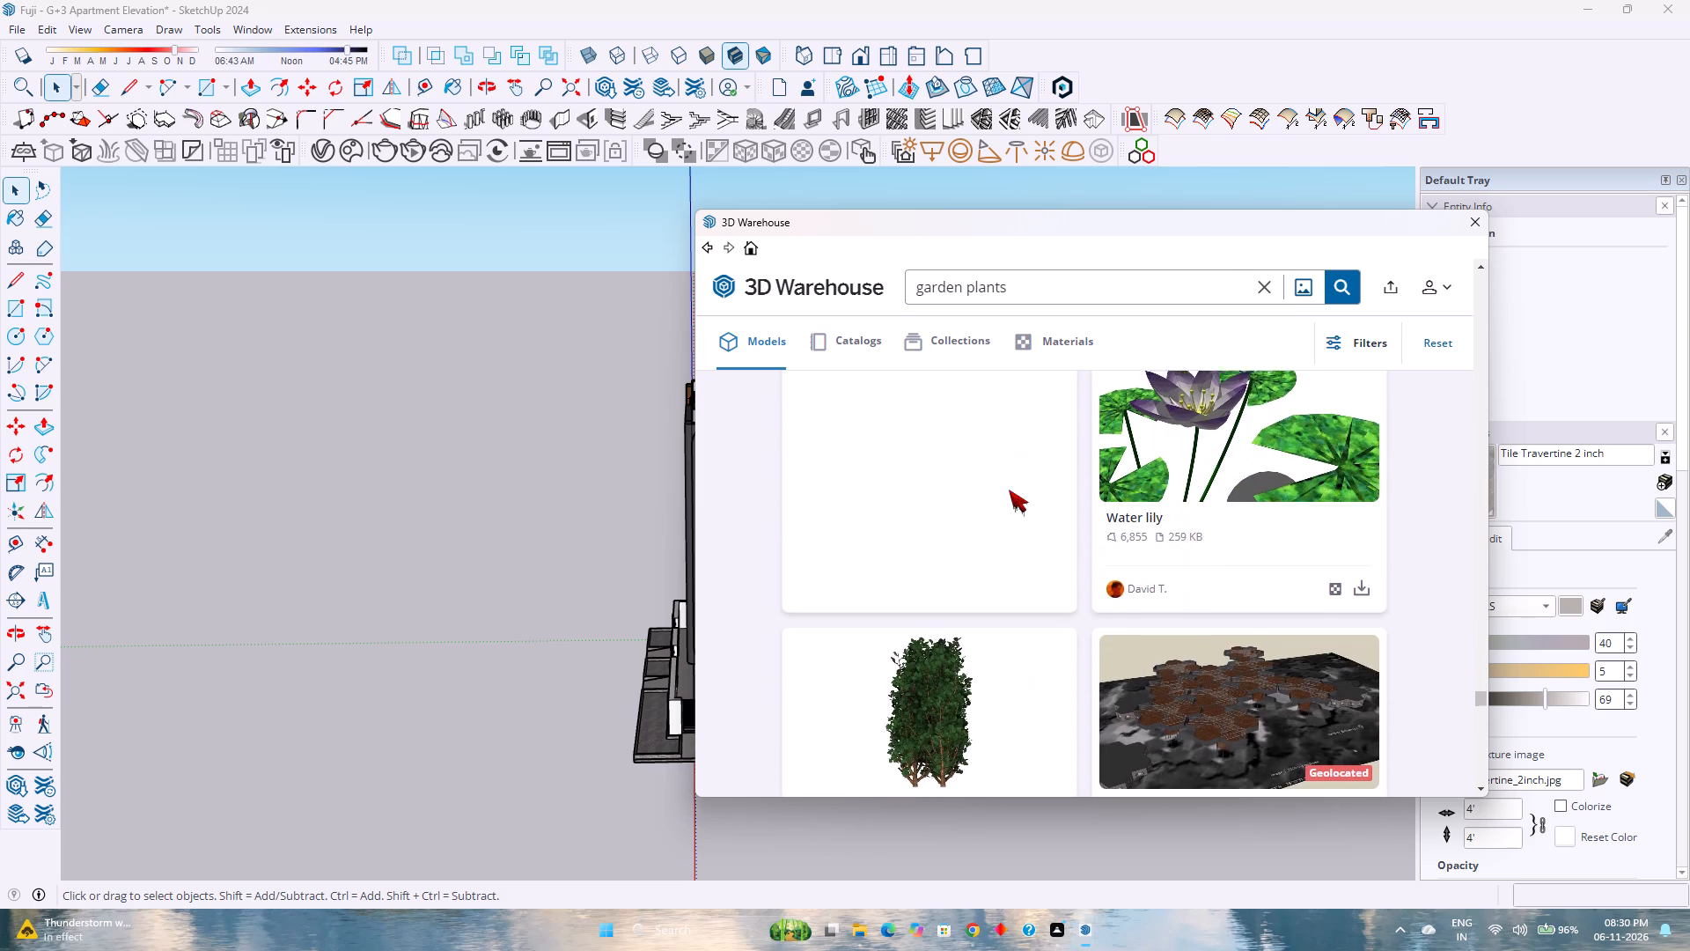
pyautogui.scroll(-9, 1009, 490)
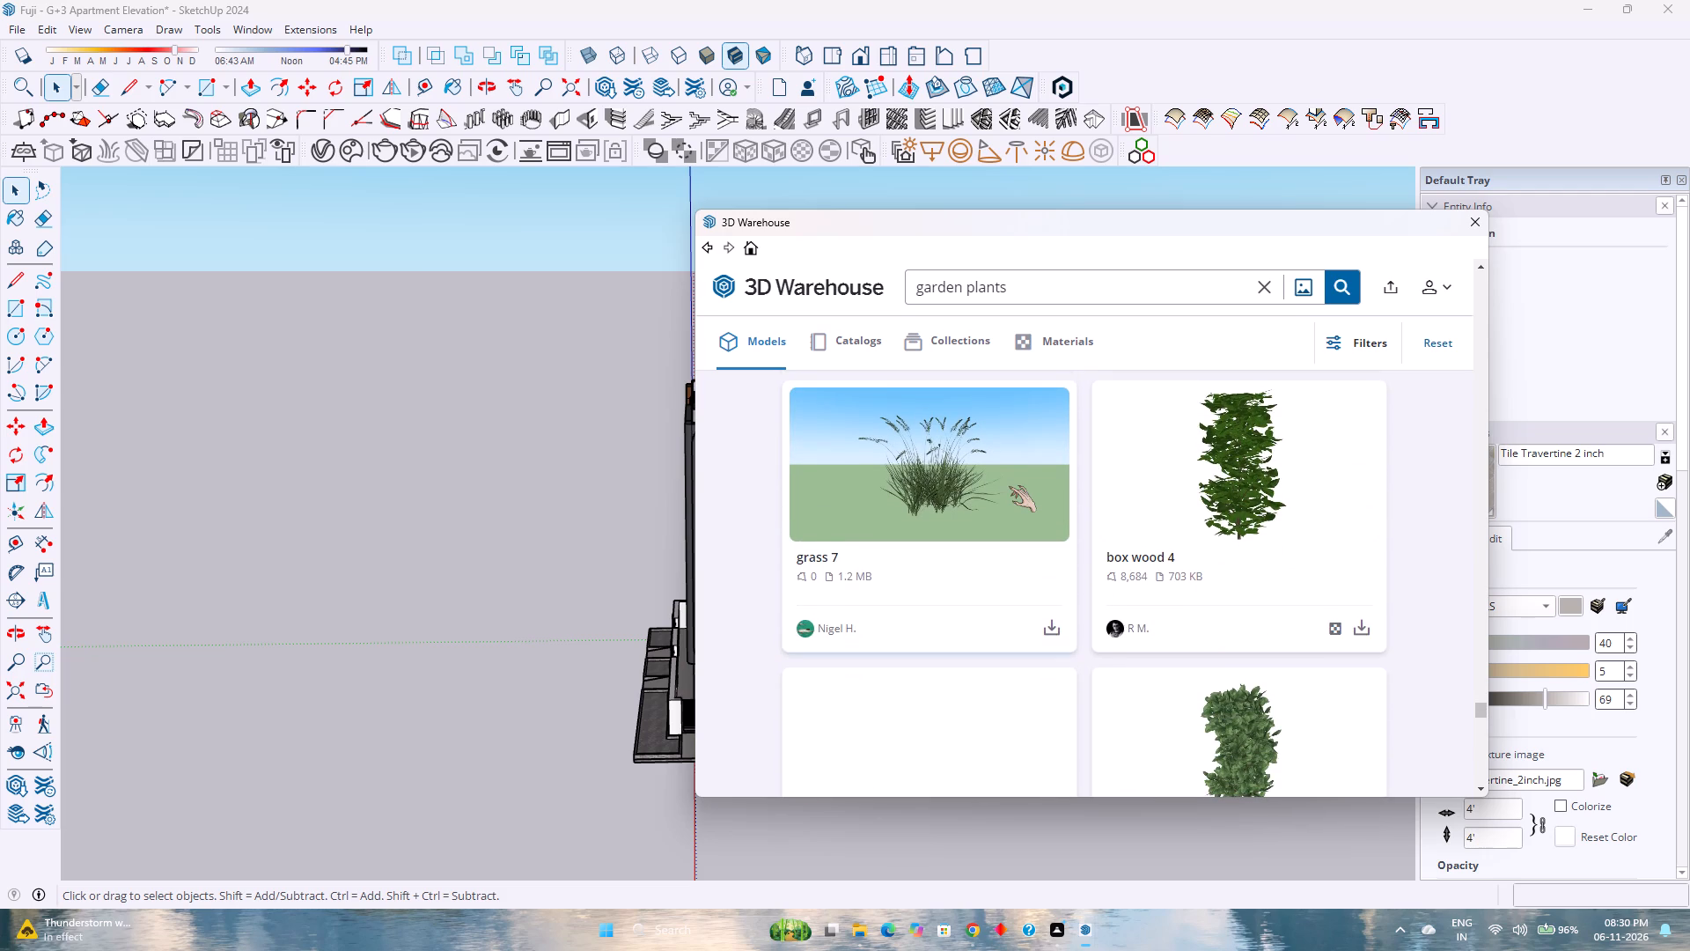
pyautogui.scroll(-1, 1006, 475)
pyautogui.scroll(1, 1006, 475)
pyautogui.scroll(-2, 1006, 475)
pyautogui.scroll(2, 1006, 475)
pyautogui.scroll(-2, 1006, 475)
pyautogui.scroll(1, 1006, 475)
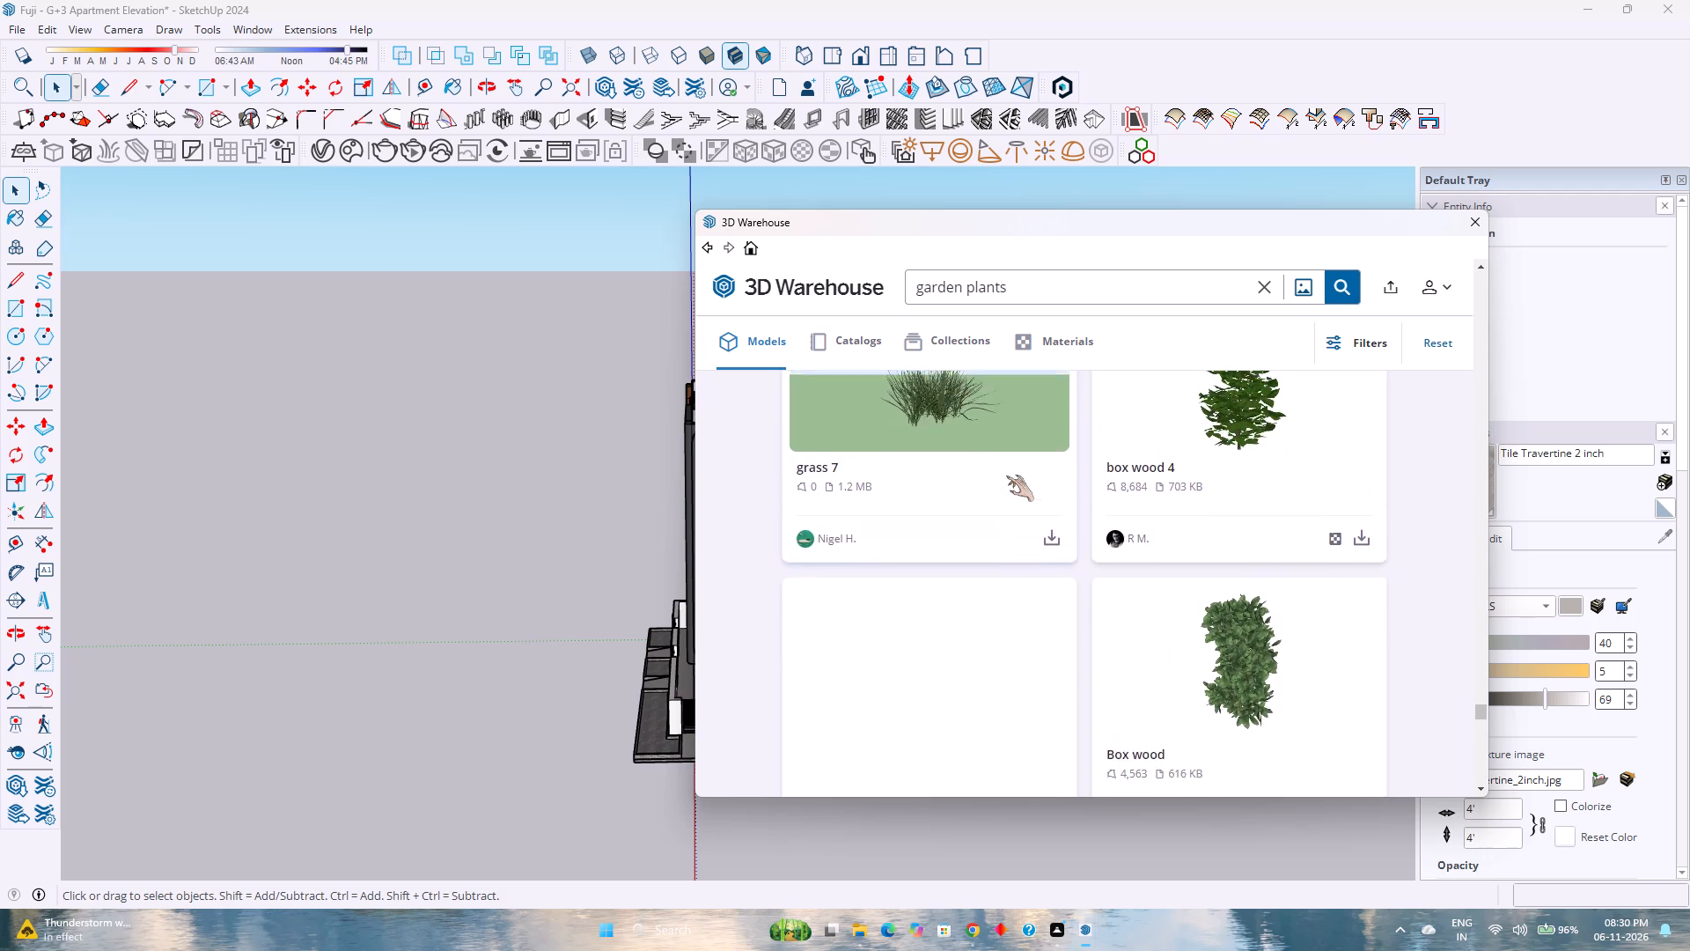
pyautogui.scroll(-1, 1006, 475)
pyautogui.scroll(1, 1006, 475)
pyautogui.scroll(-3, 1006, 475)
pyautogui.scroll(3, 1006, 475)
pyautogui.scroll(-3, 1006, 475)
pyautogui.scroll(3, 1006, 475)
pyautogui.scroll(-3, 1006, 475)
pyautogui.scroll(2, 1006, 475)
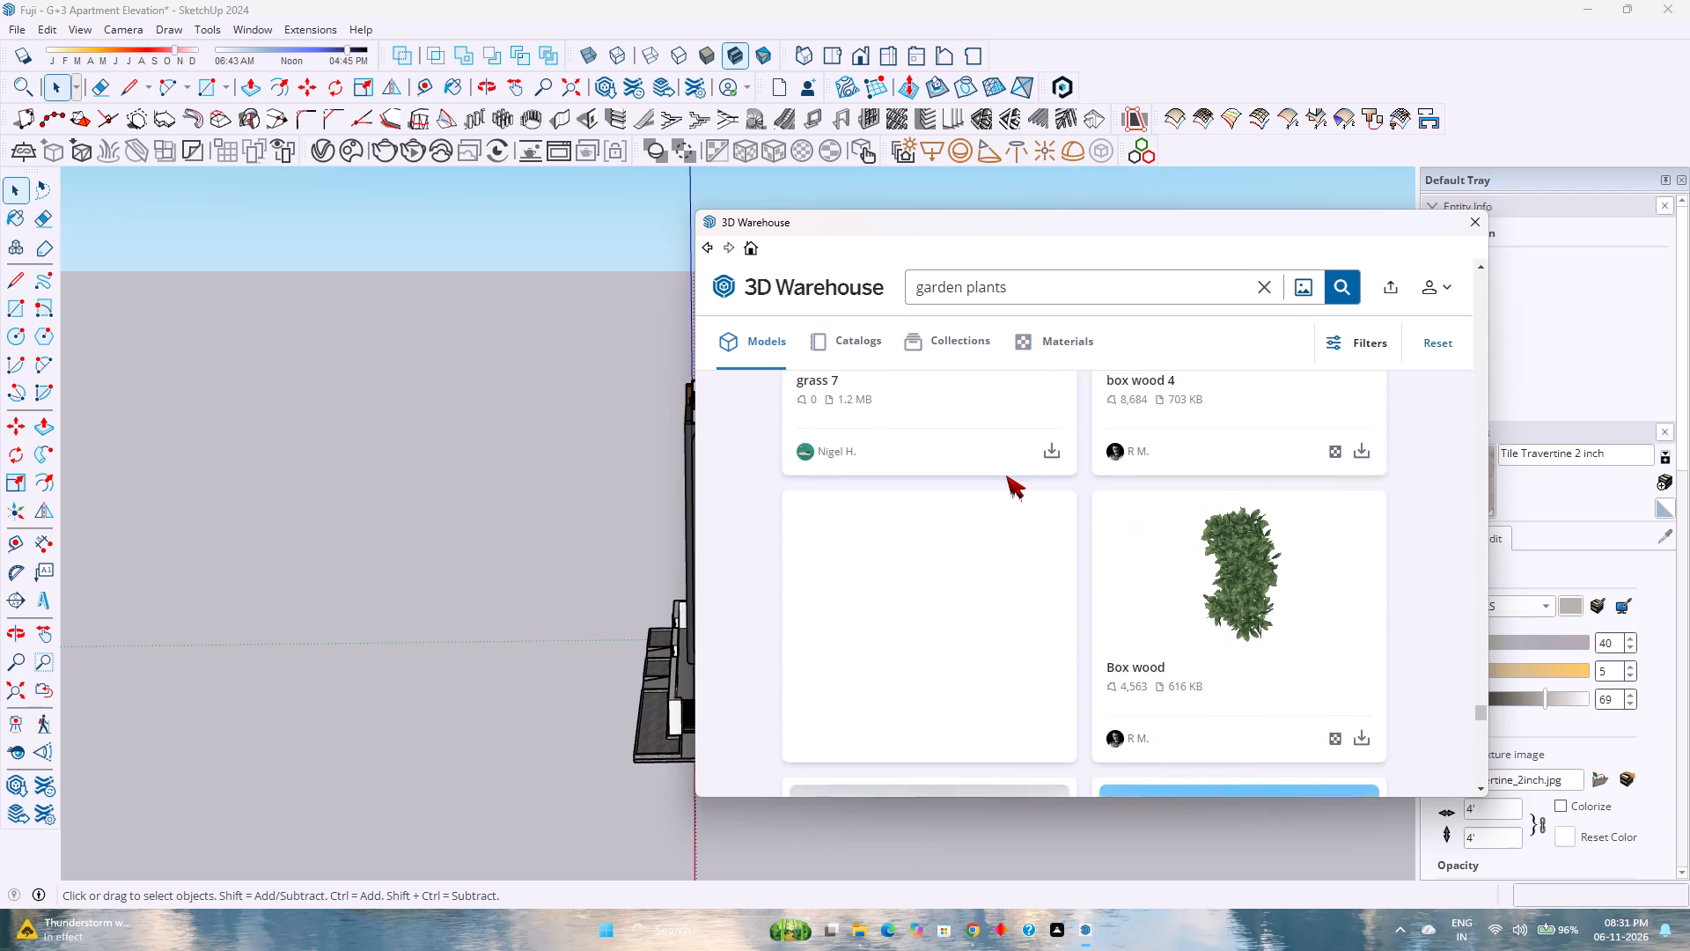
pyautogui.scroll(1, 1006, 475)
pyautogui.scroll(-1, 1006, 475)
pyautogui.scroll(1, 1006, 475)
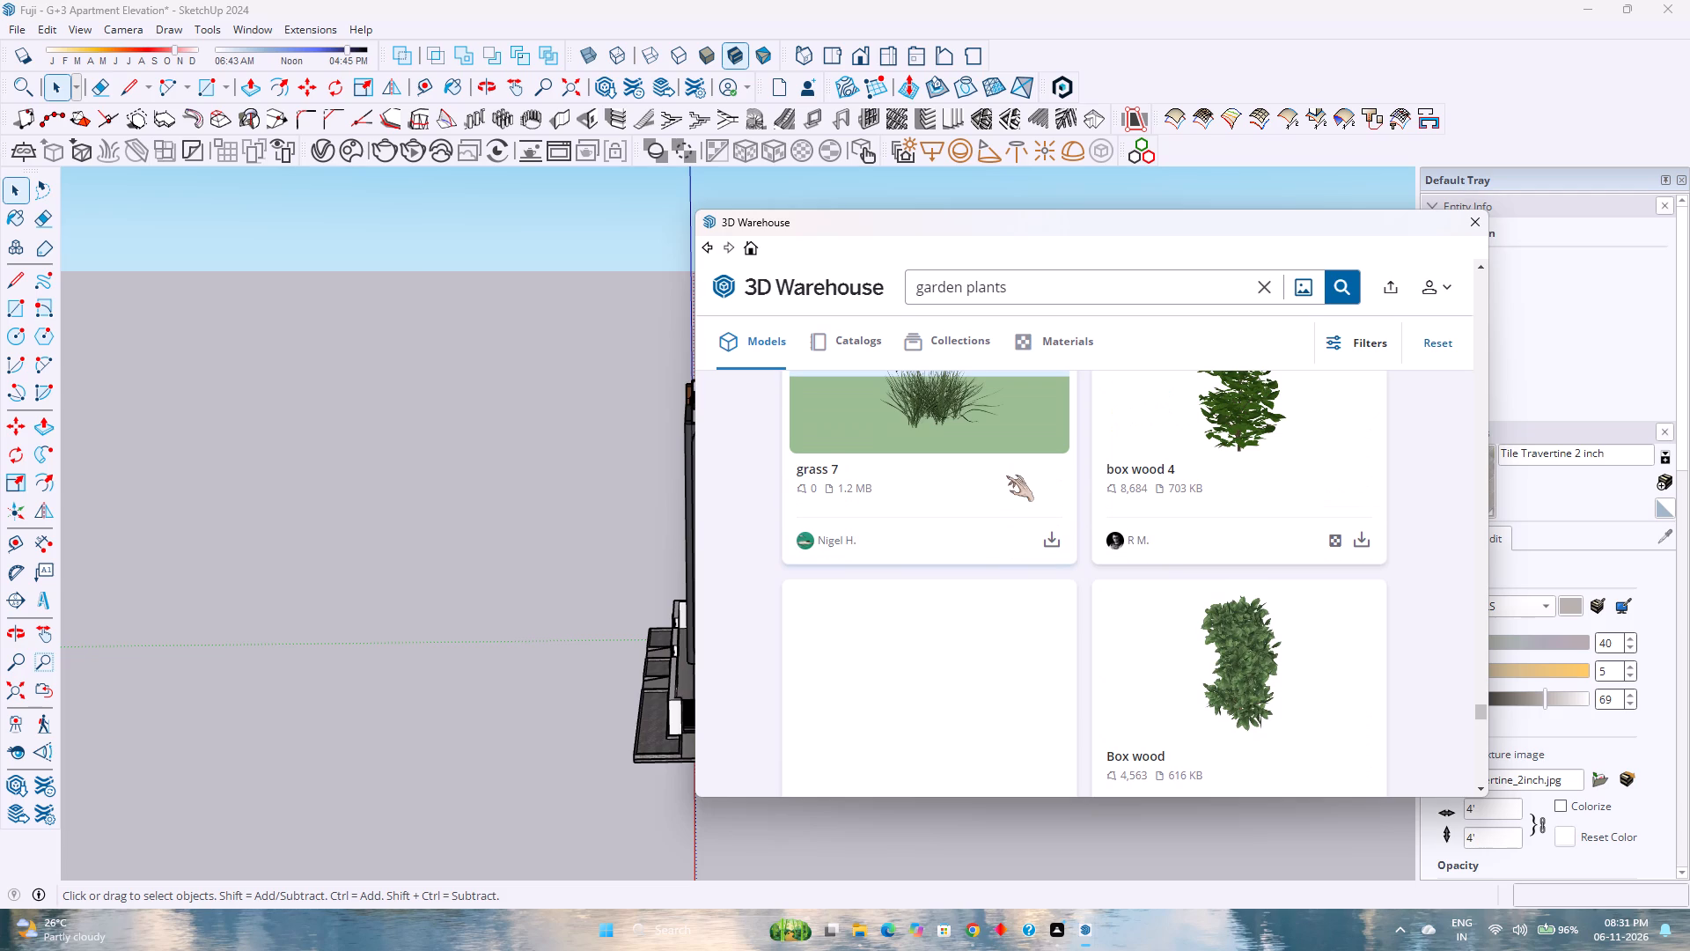
pyautogui.scroll(-9, 1006, 475)
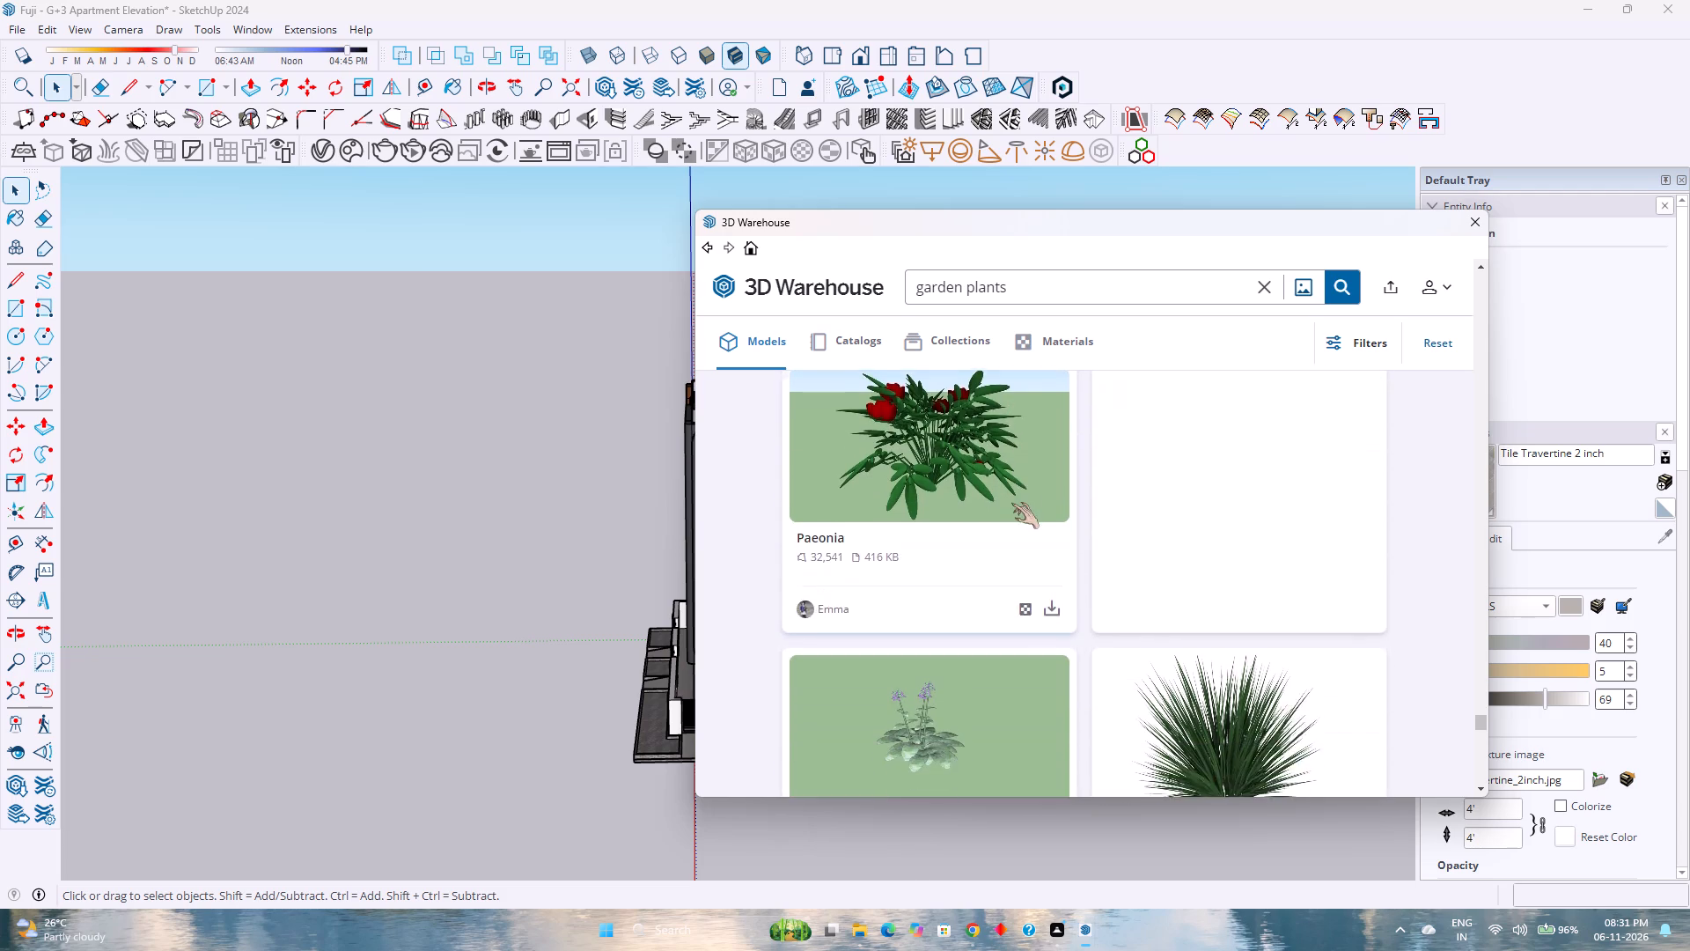
pyautogui.scroll(-6, 1011, 501)
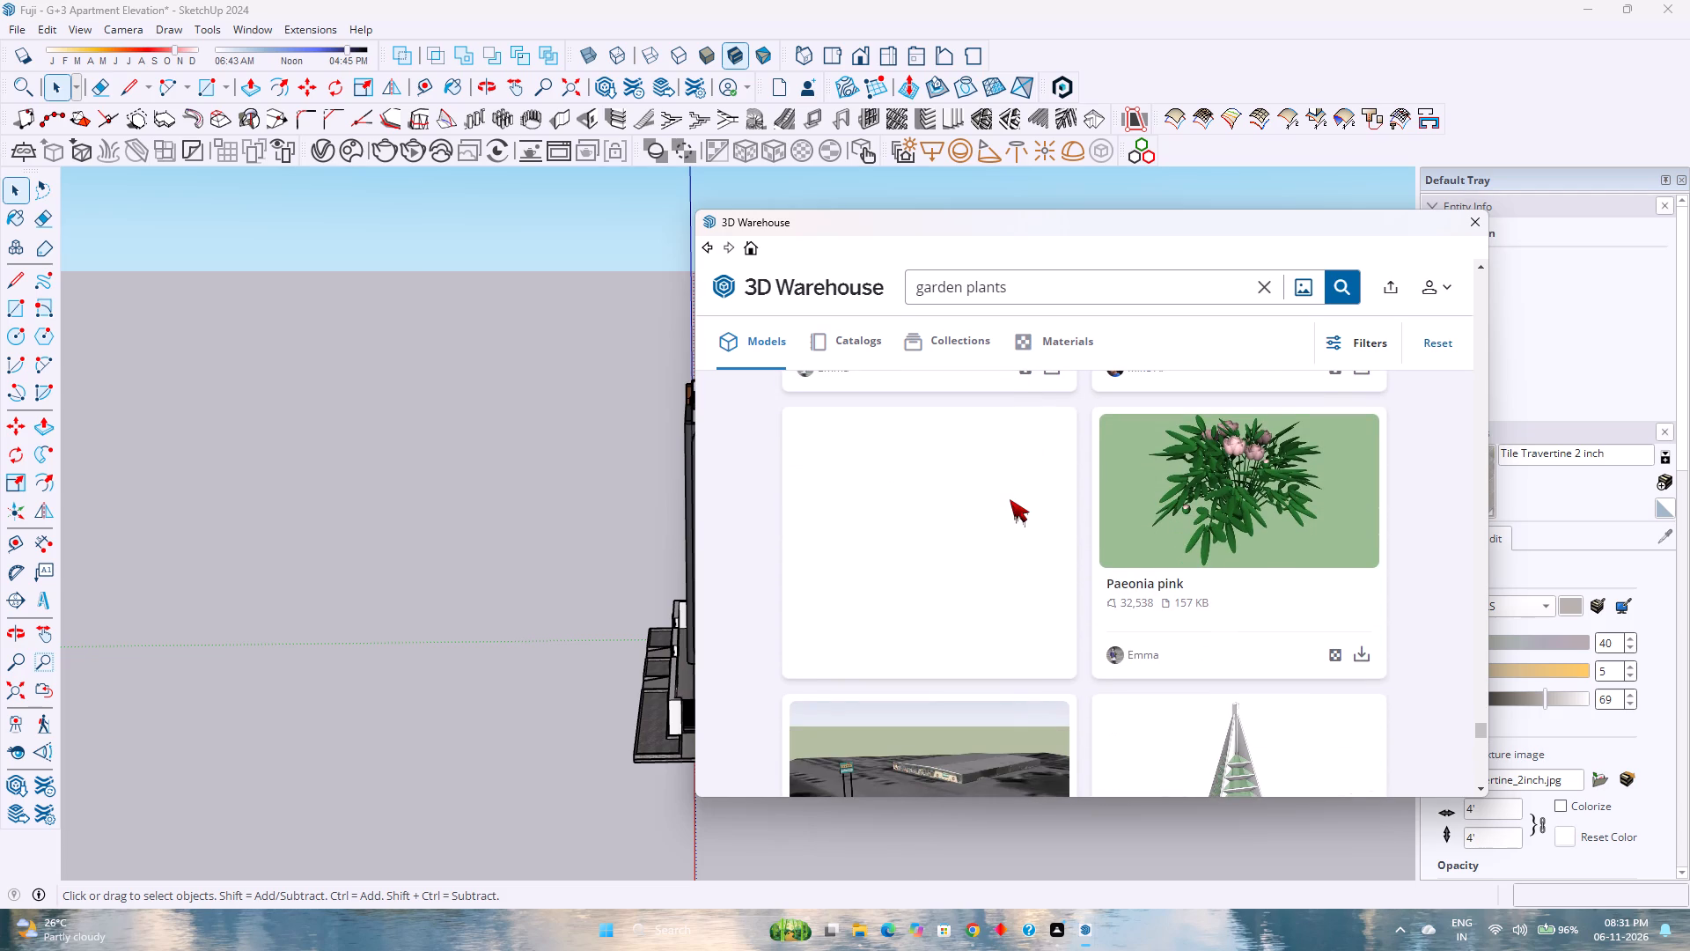
pyautogui.scroll(-4, 1010, 499)
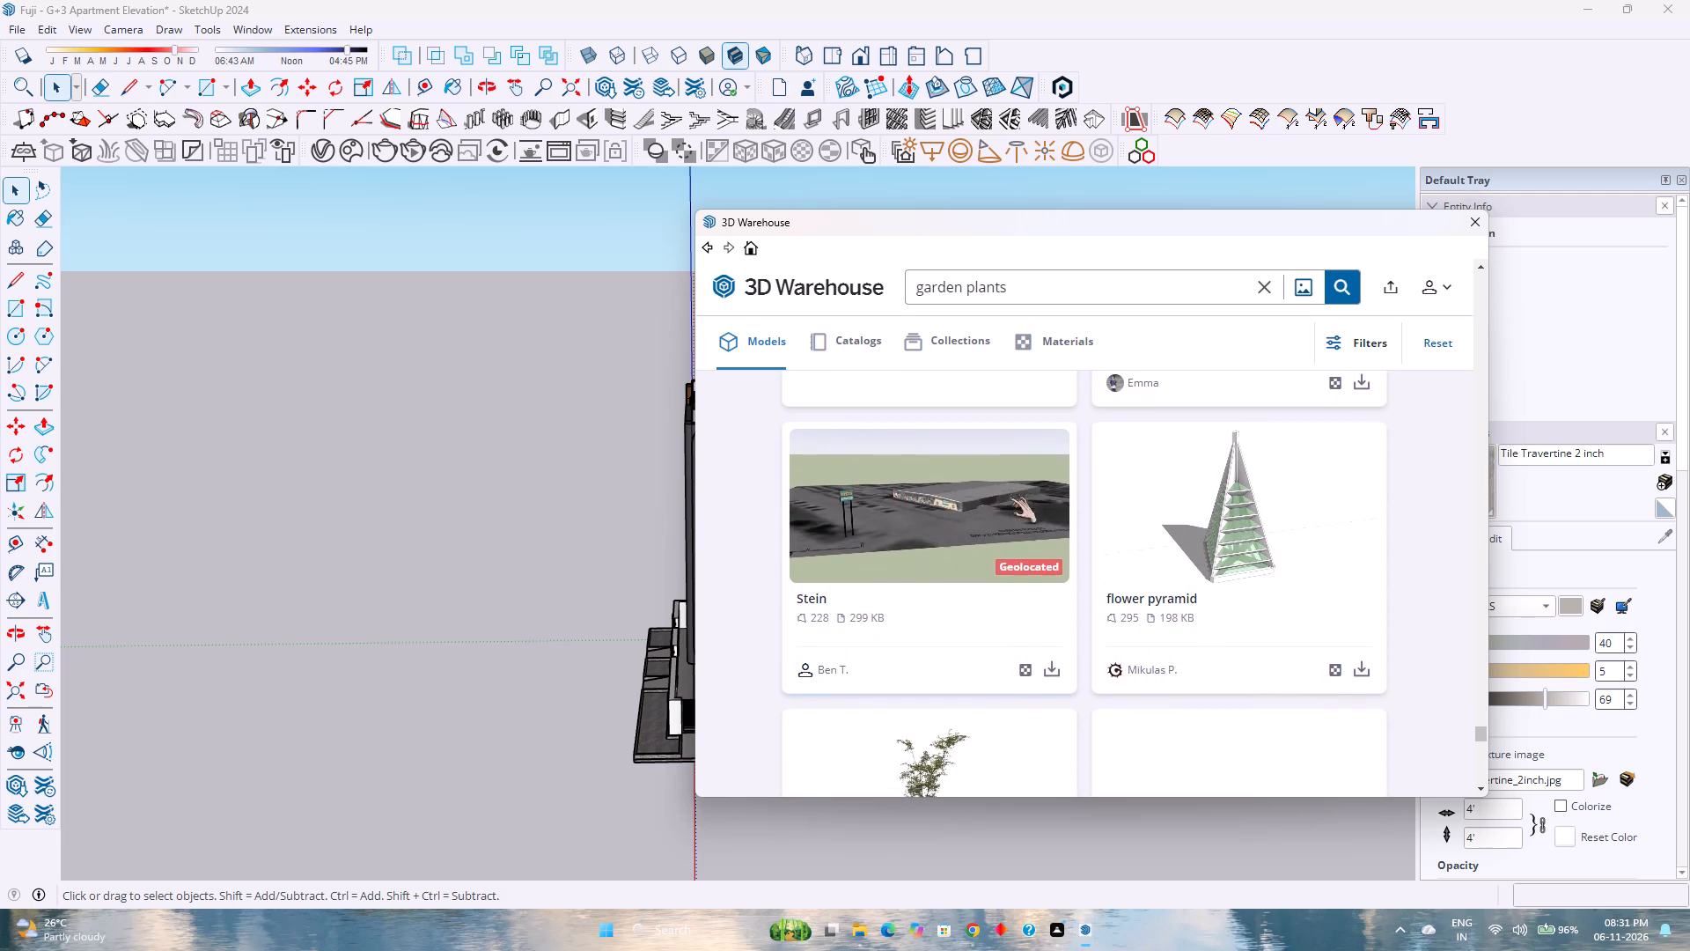
pyautogui.scroll(-20, 1009, 497)
pyautogui.scroll(-3, 1009, 497)
pyautogui.scroll(1, 1009, 497)
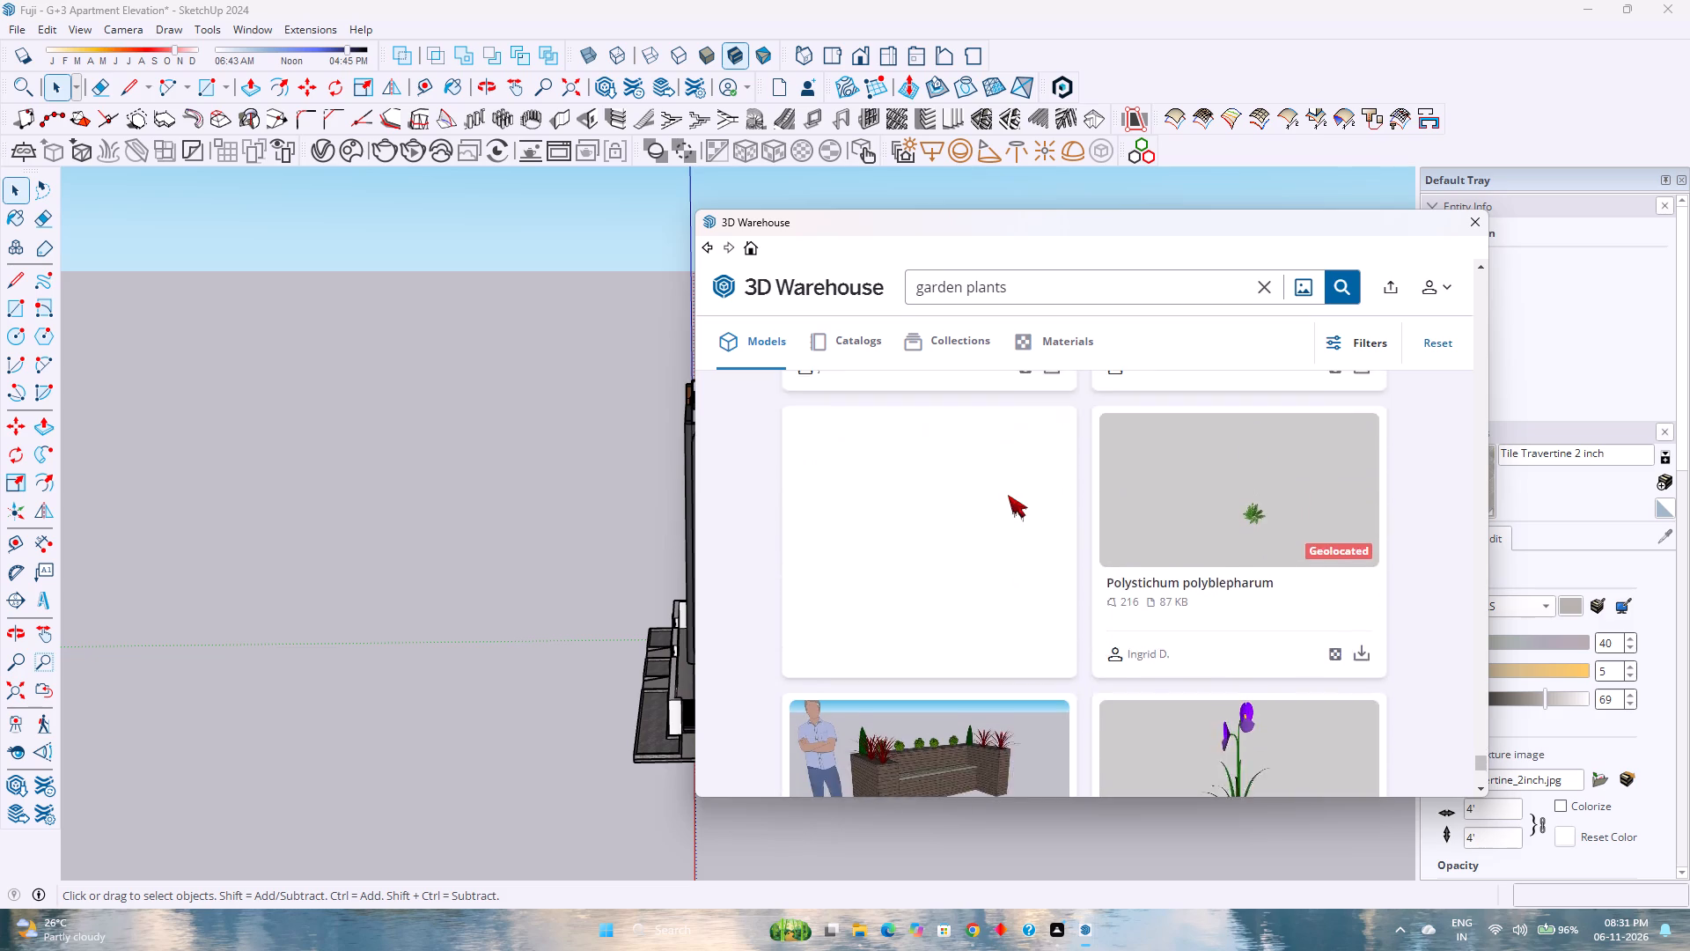
pyautogui.scroll(-12, 1008, 495)
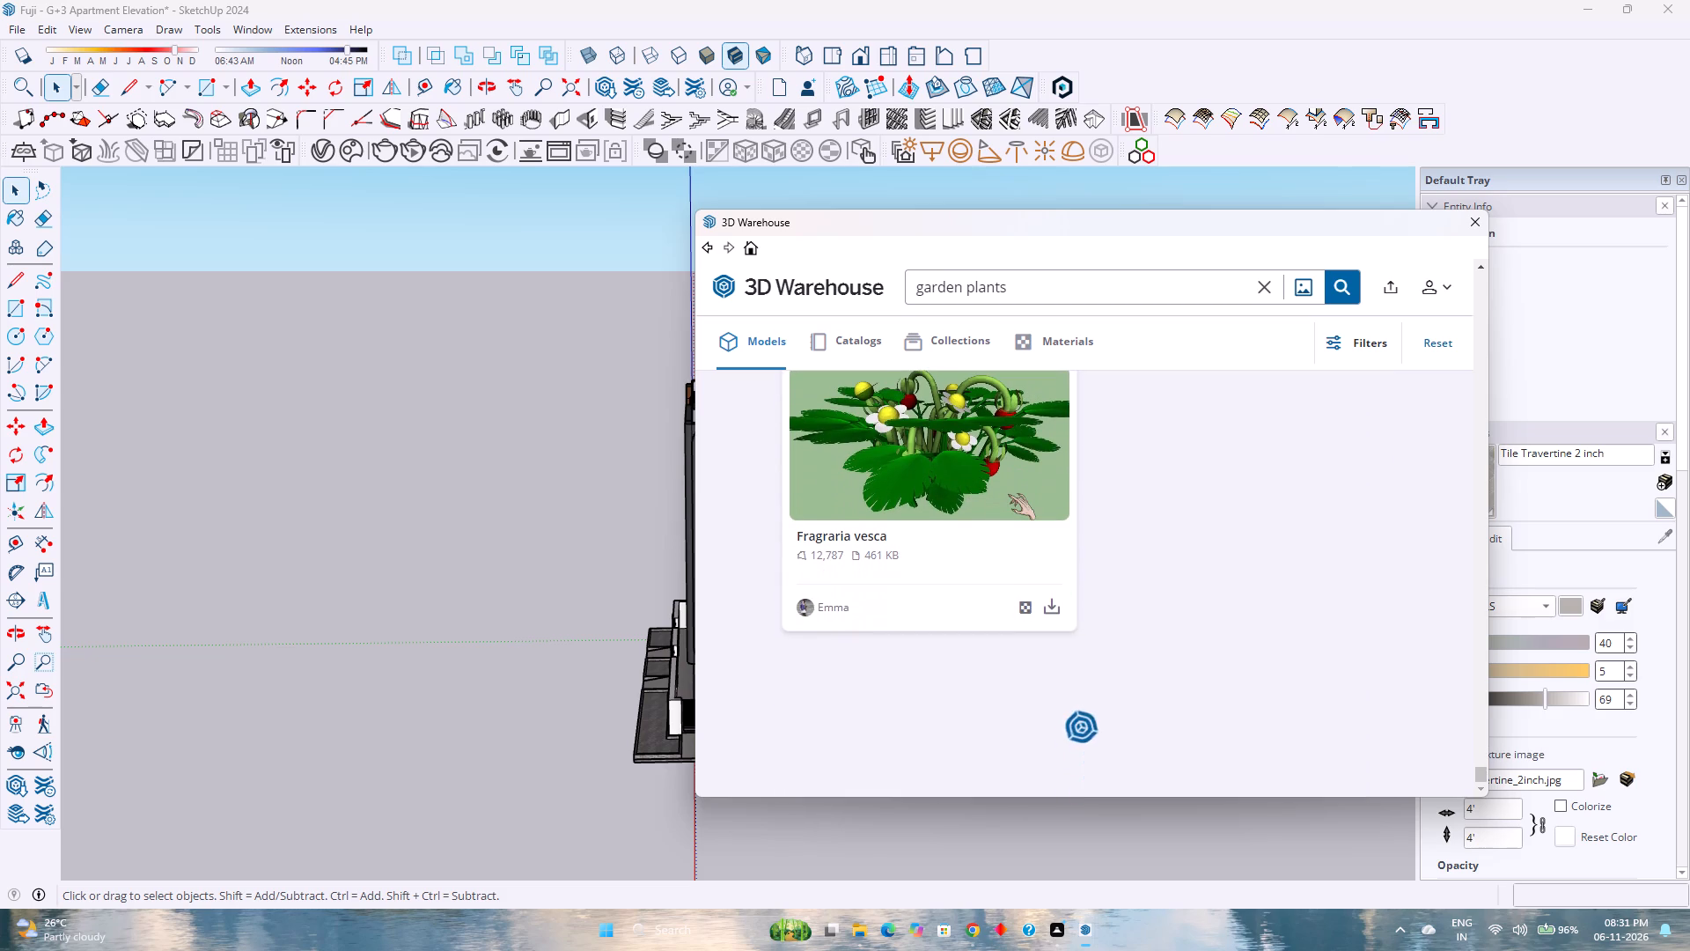
pyautogui.scroll(-3, 1008, 494)
# Recheck the recent garden plants models and continue through the list for flowering plants and planters suited to the apartment's landscaping.
pyautogui.scroll(16, 1008, 494)
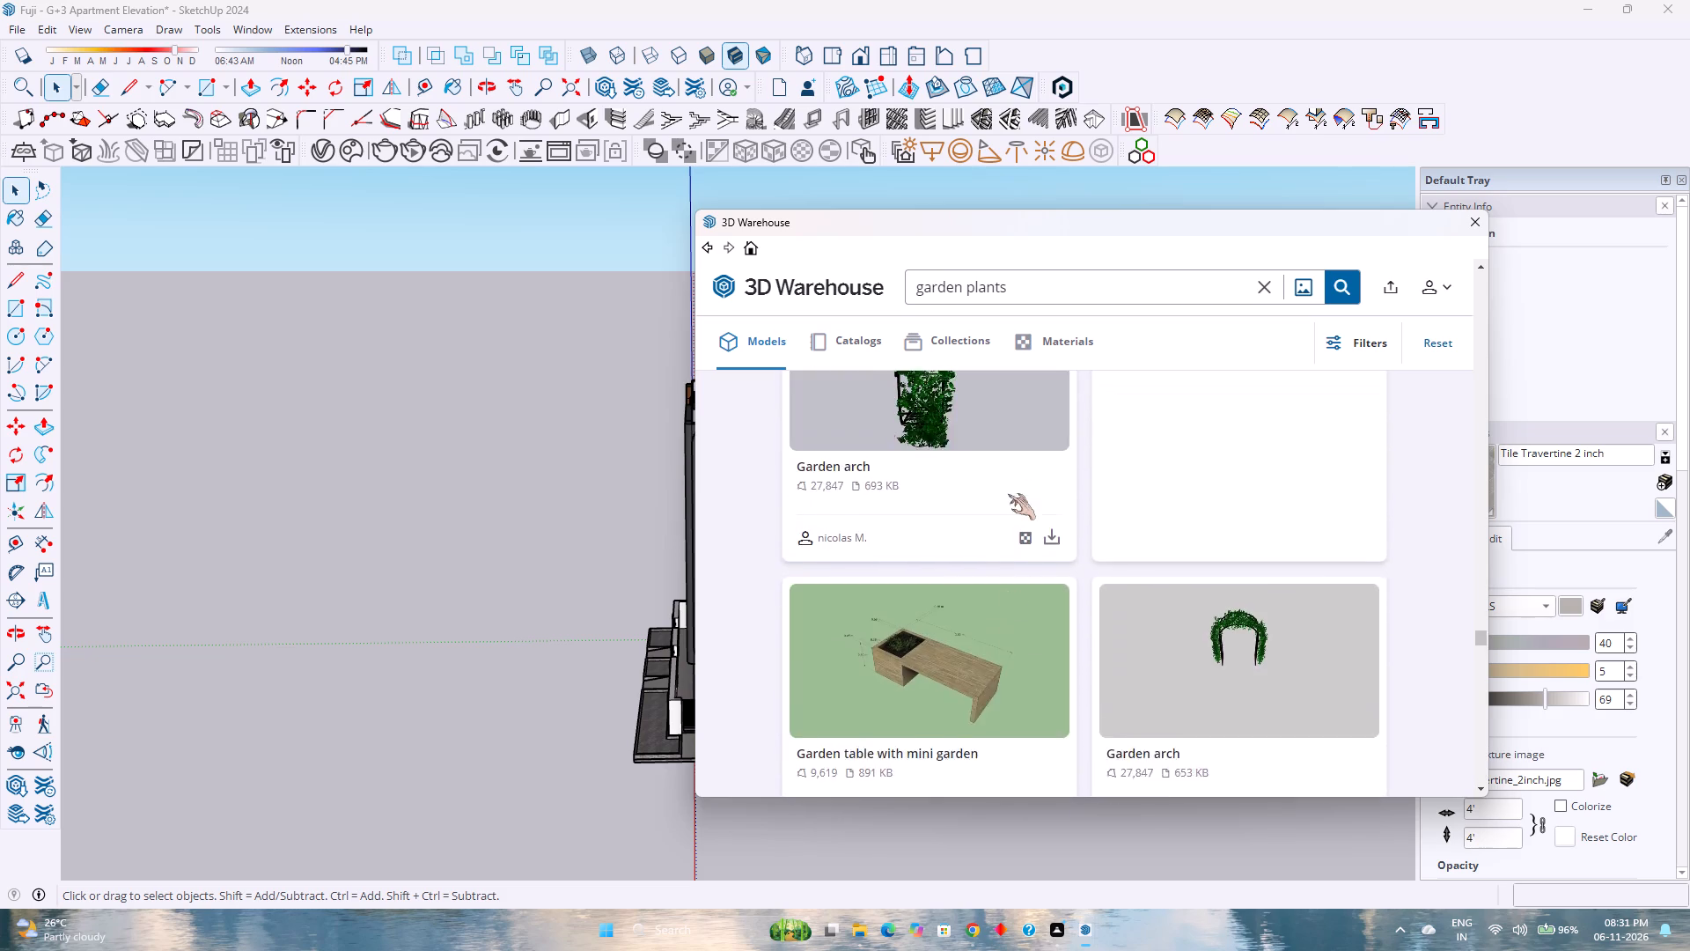
pyautogui.scroll(15, 1008, 494)
pyautogui.scroll(-1, 1008, 491)
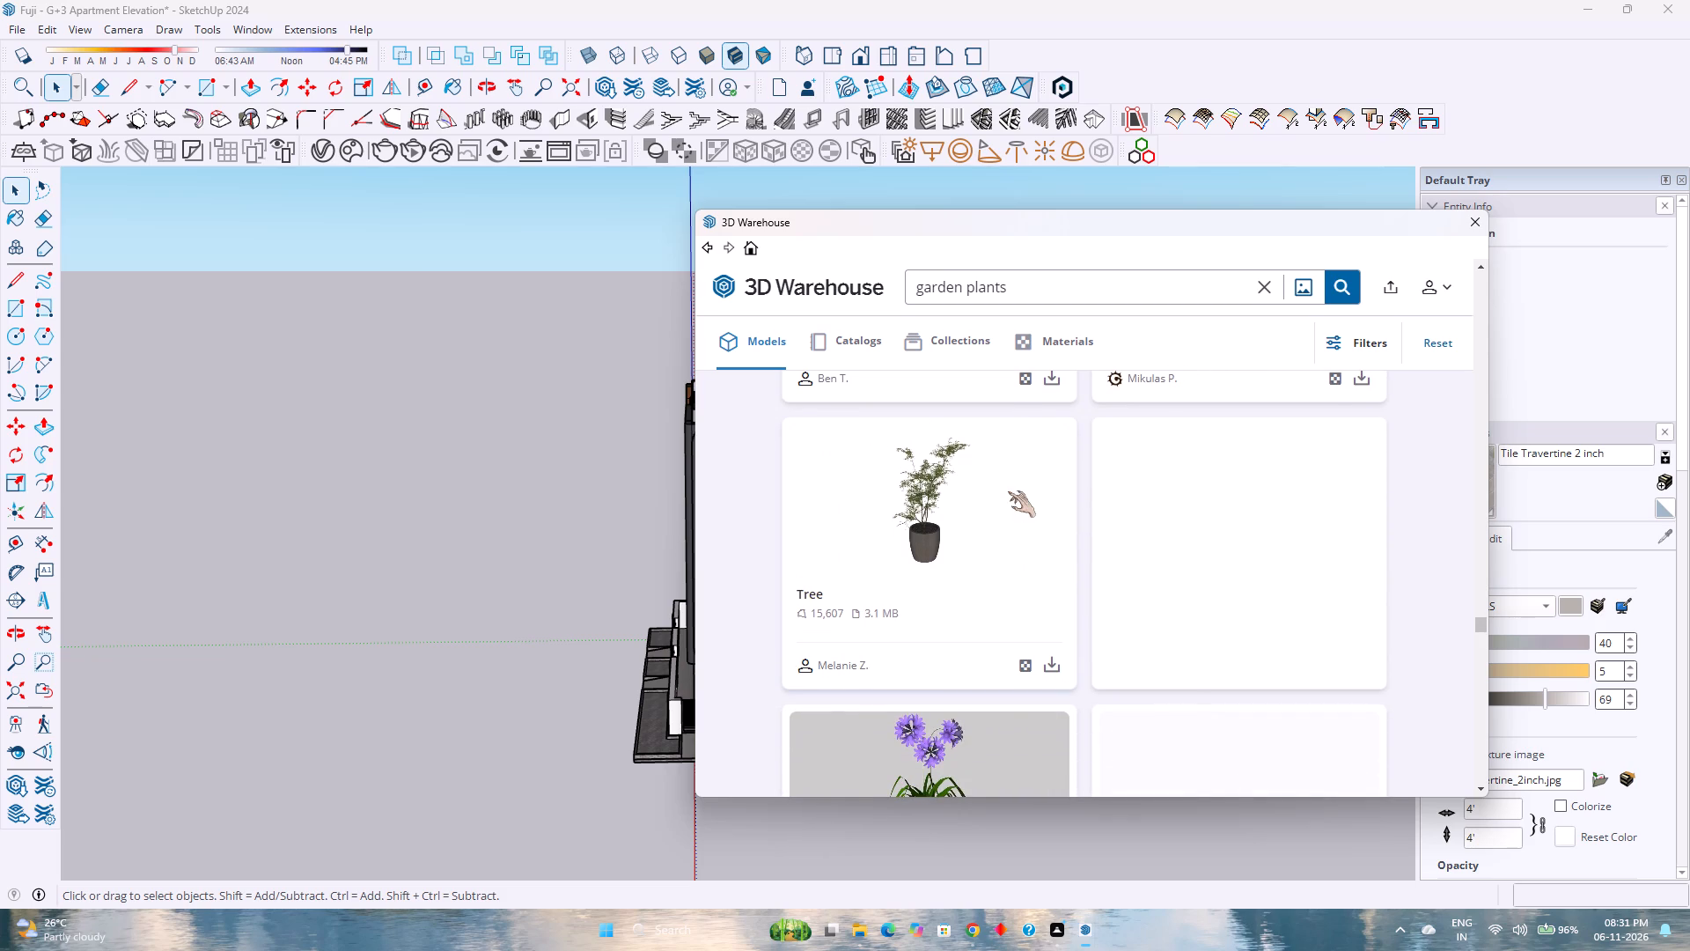
pyautogui.scroll(1, 1008, 491)
pyautogui.scroll(-6, 1008, 491)
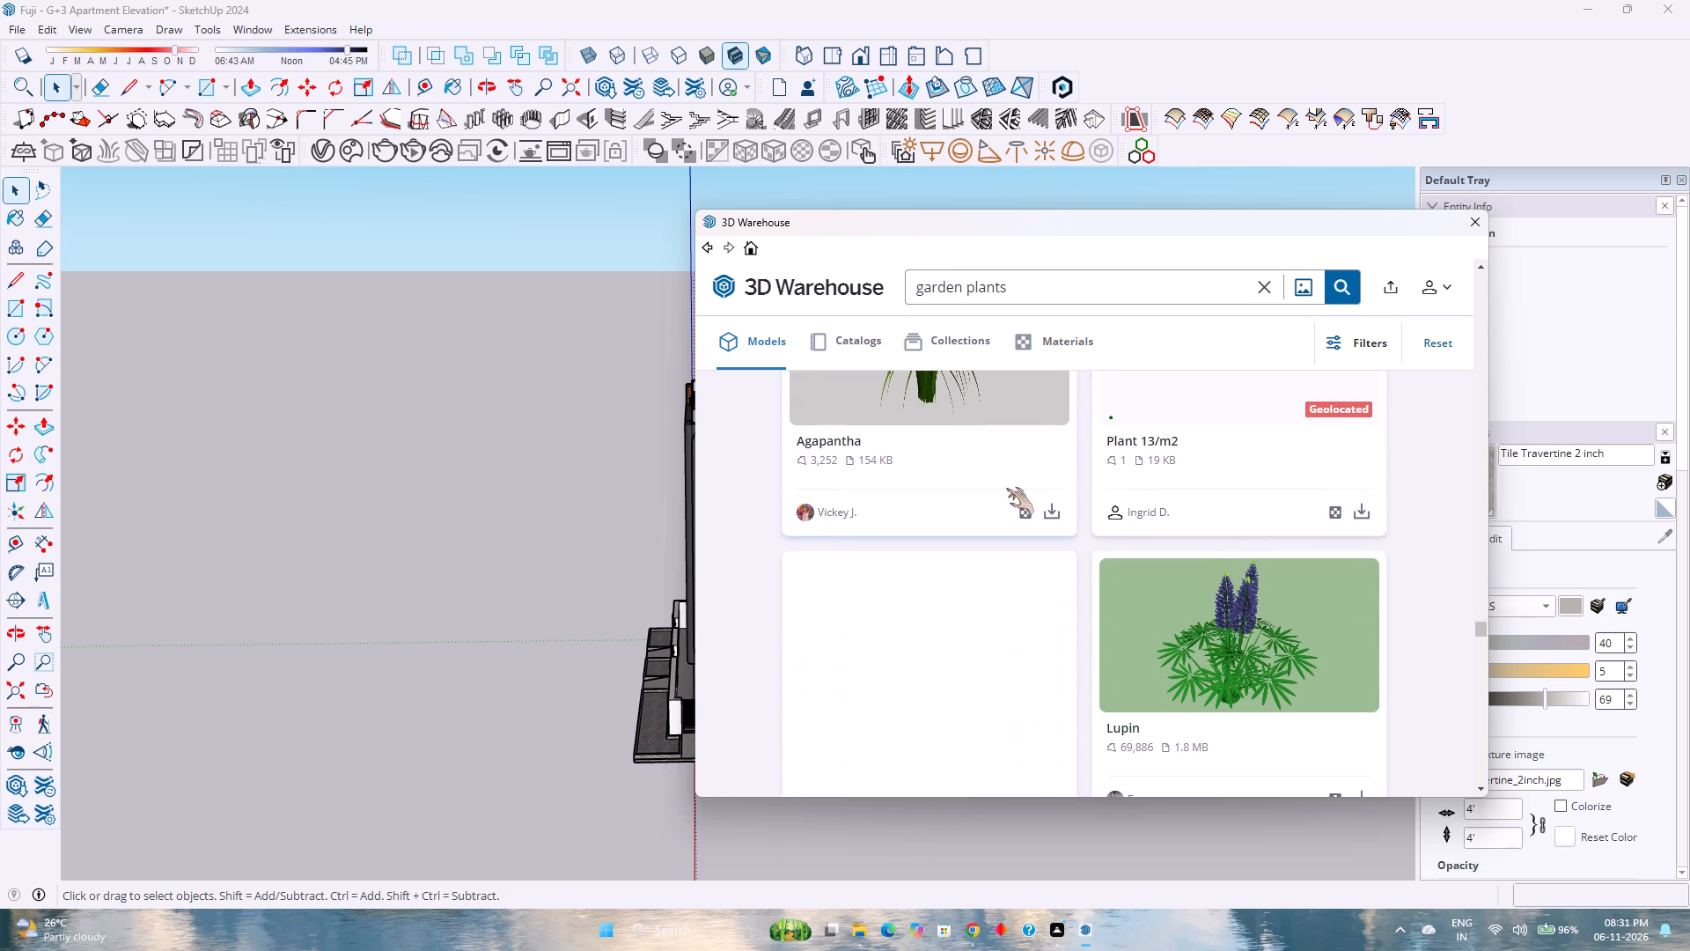
pyautogui.scroll(-13, 1006, 488)
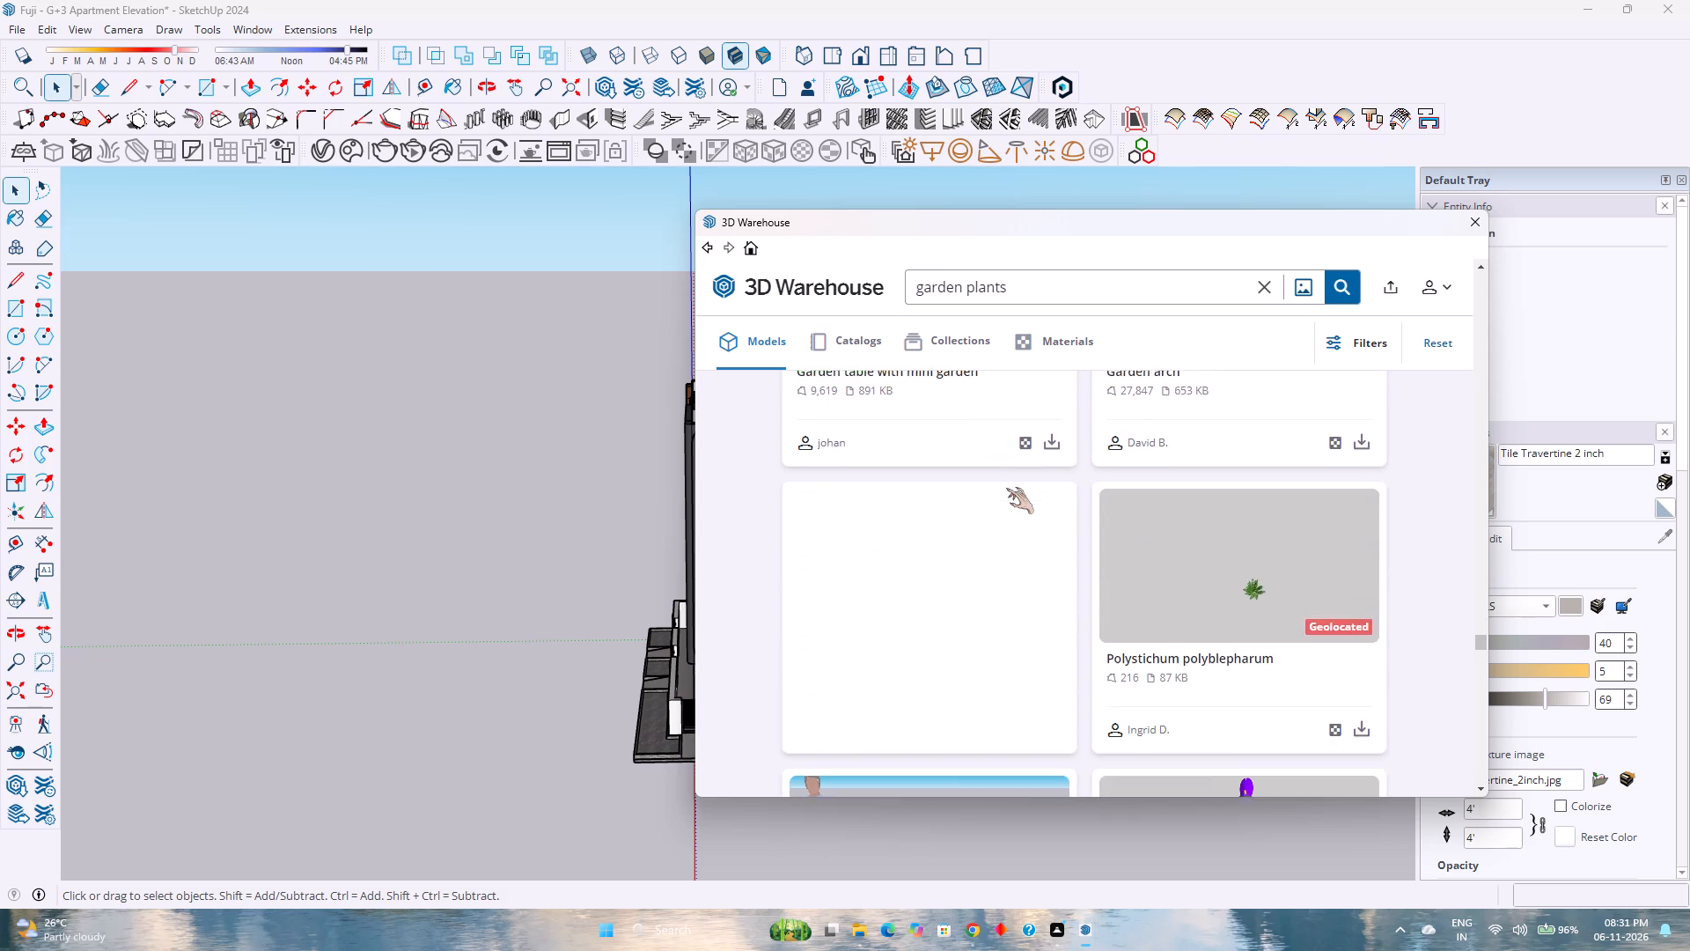
pyautogui.scroll(-12, 1006, 488)
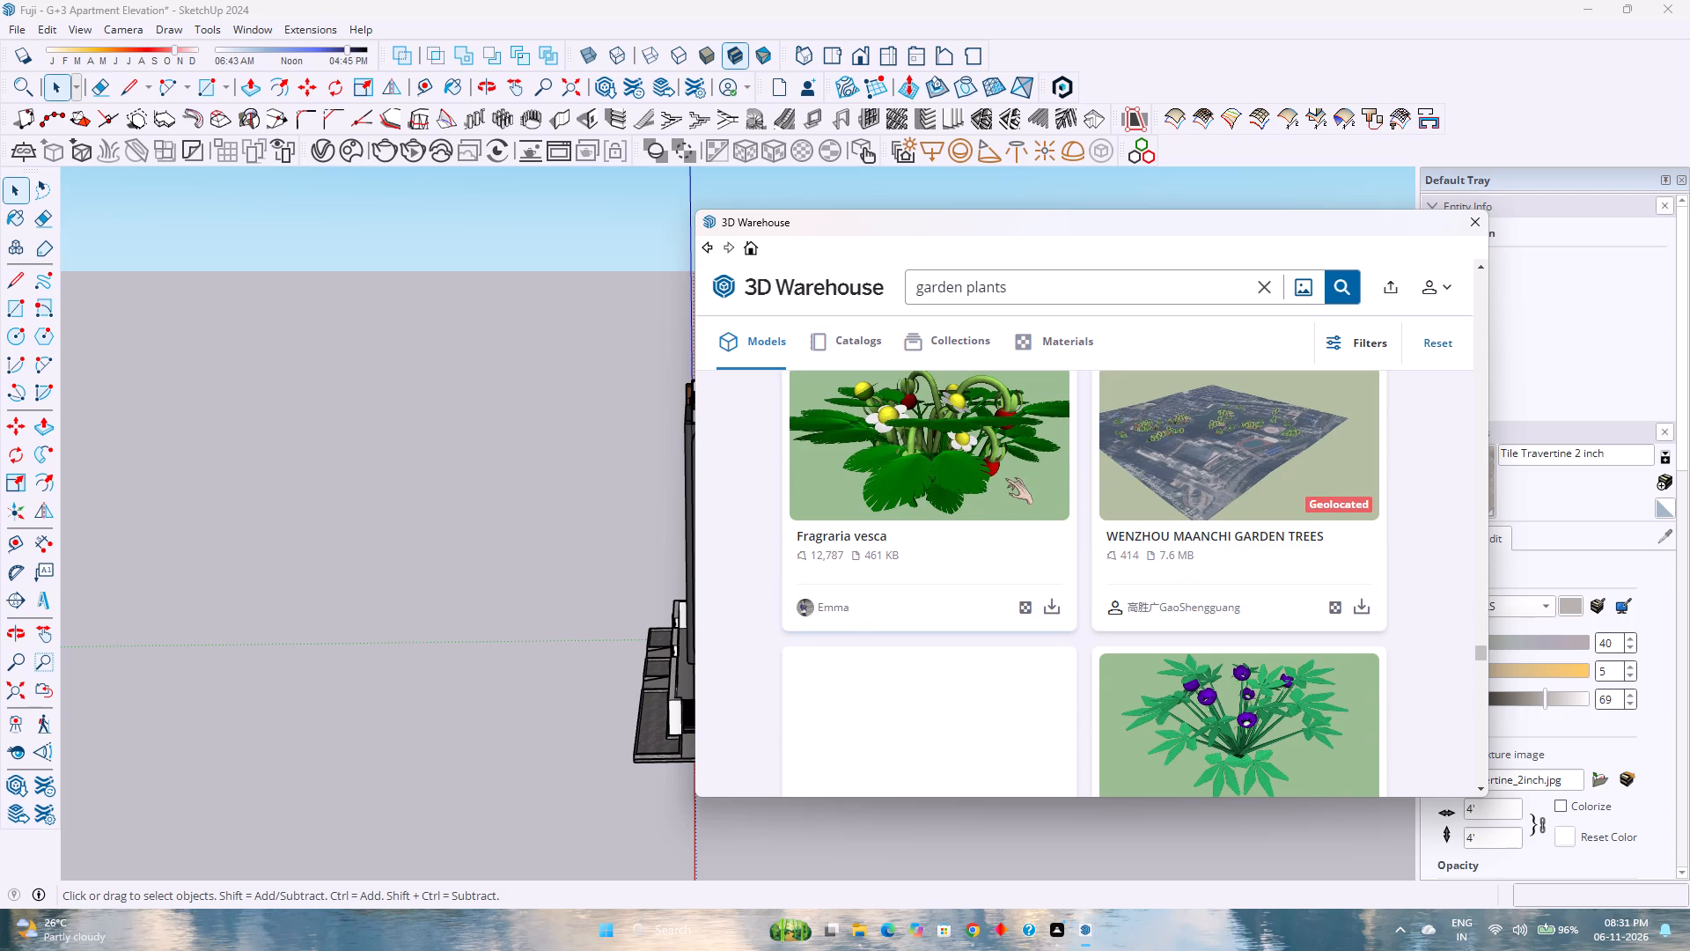
pyautogui.scroll(-4, 1005, 478)
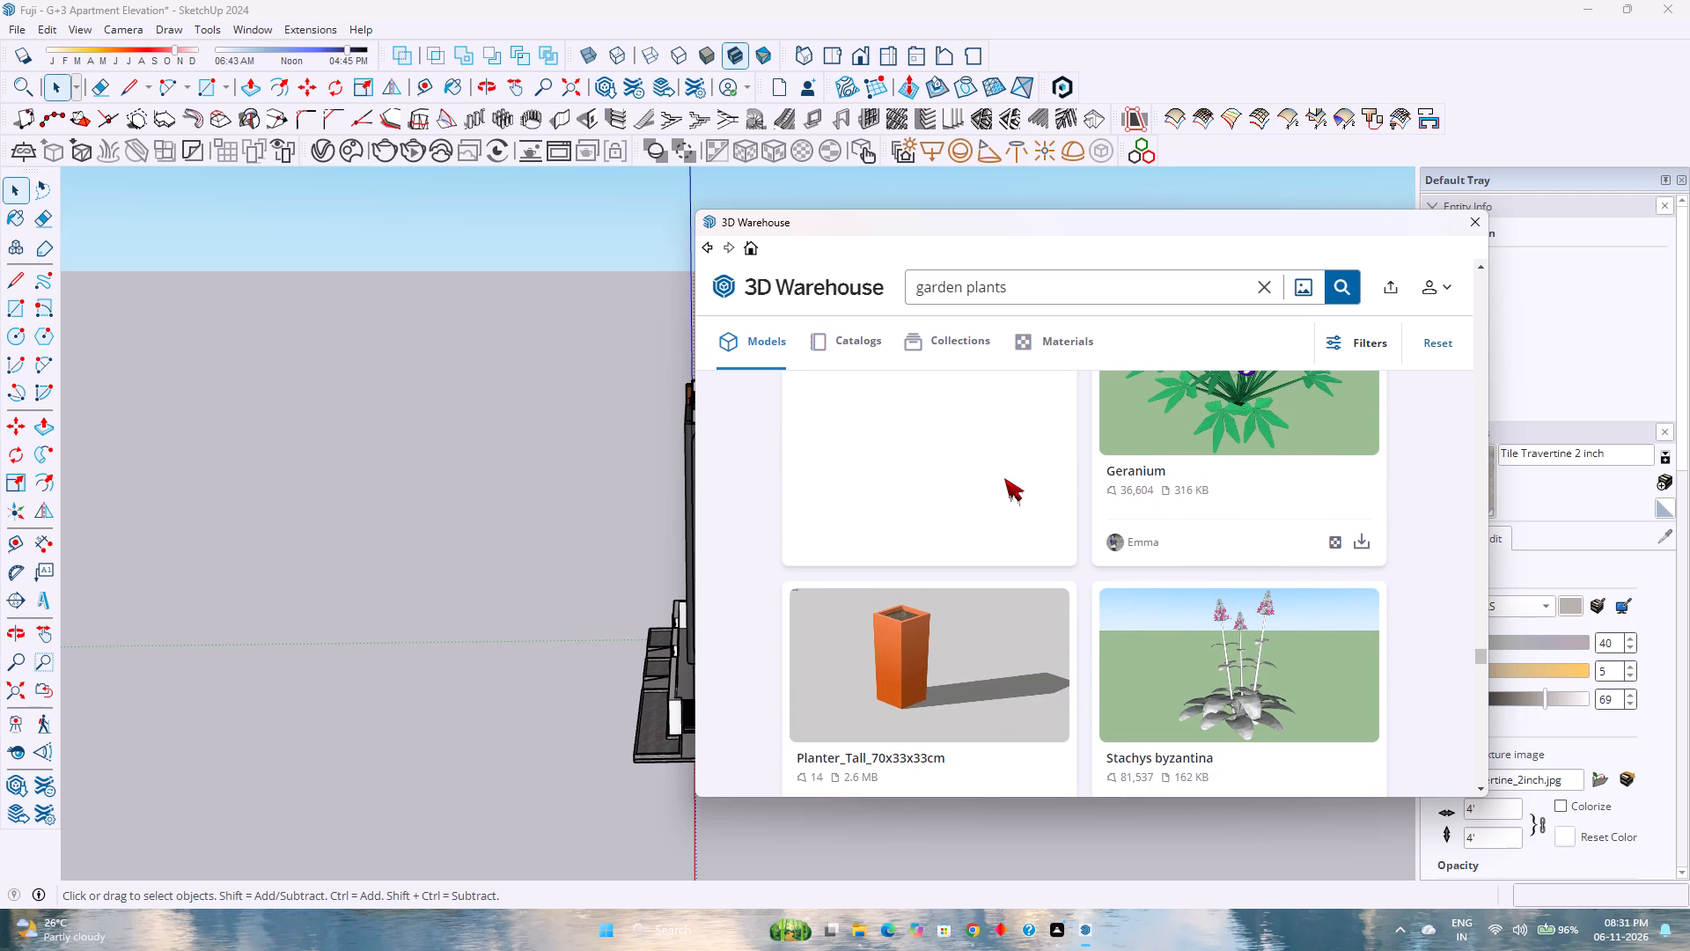
# Examine further garden plants models for potted plants, ornamental grasses and planter boxes suited to the apartment's landscaping.
pyautogui.scroll(-8, 1004, 473)
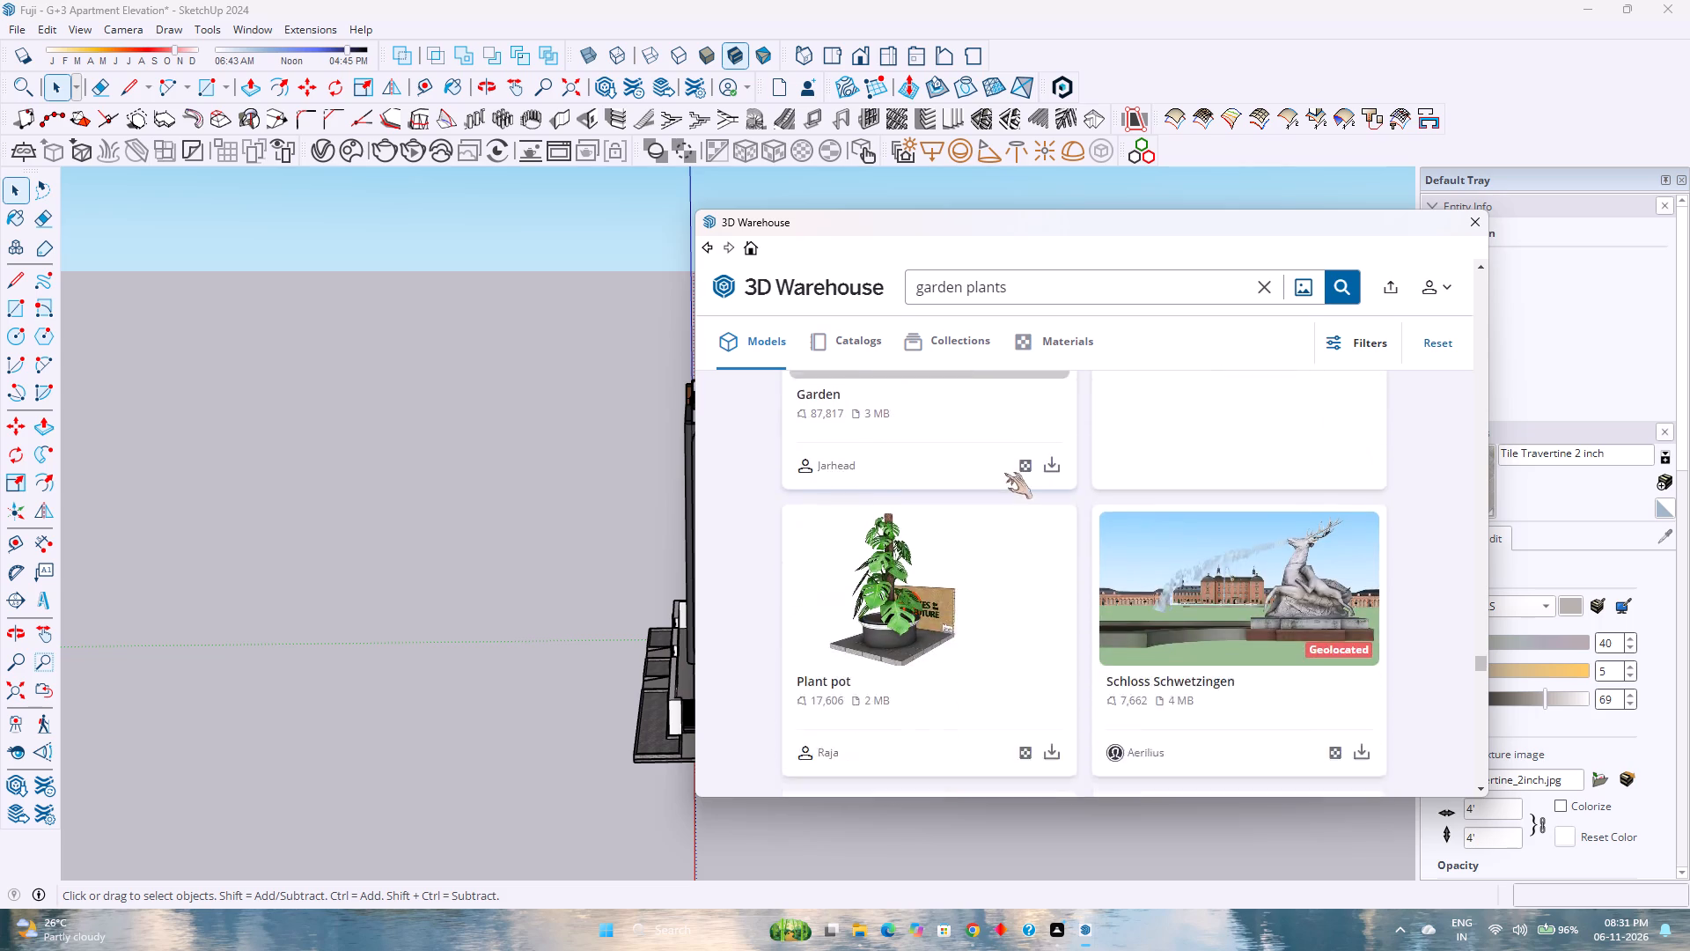
pyautogui.scroll(-3, 1004, 473)
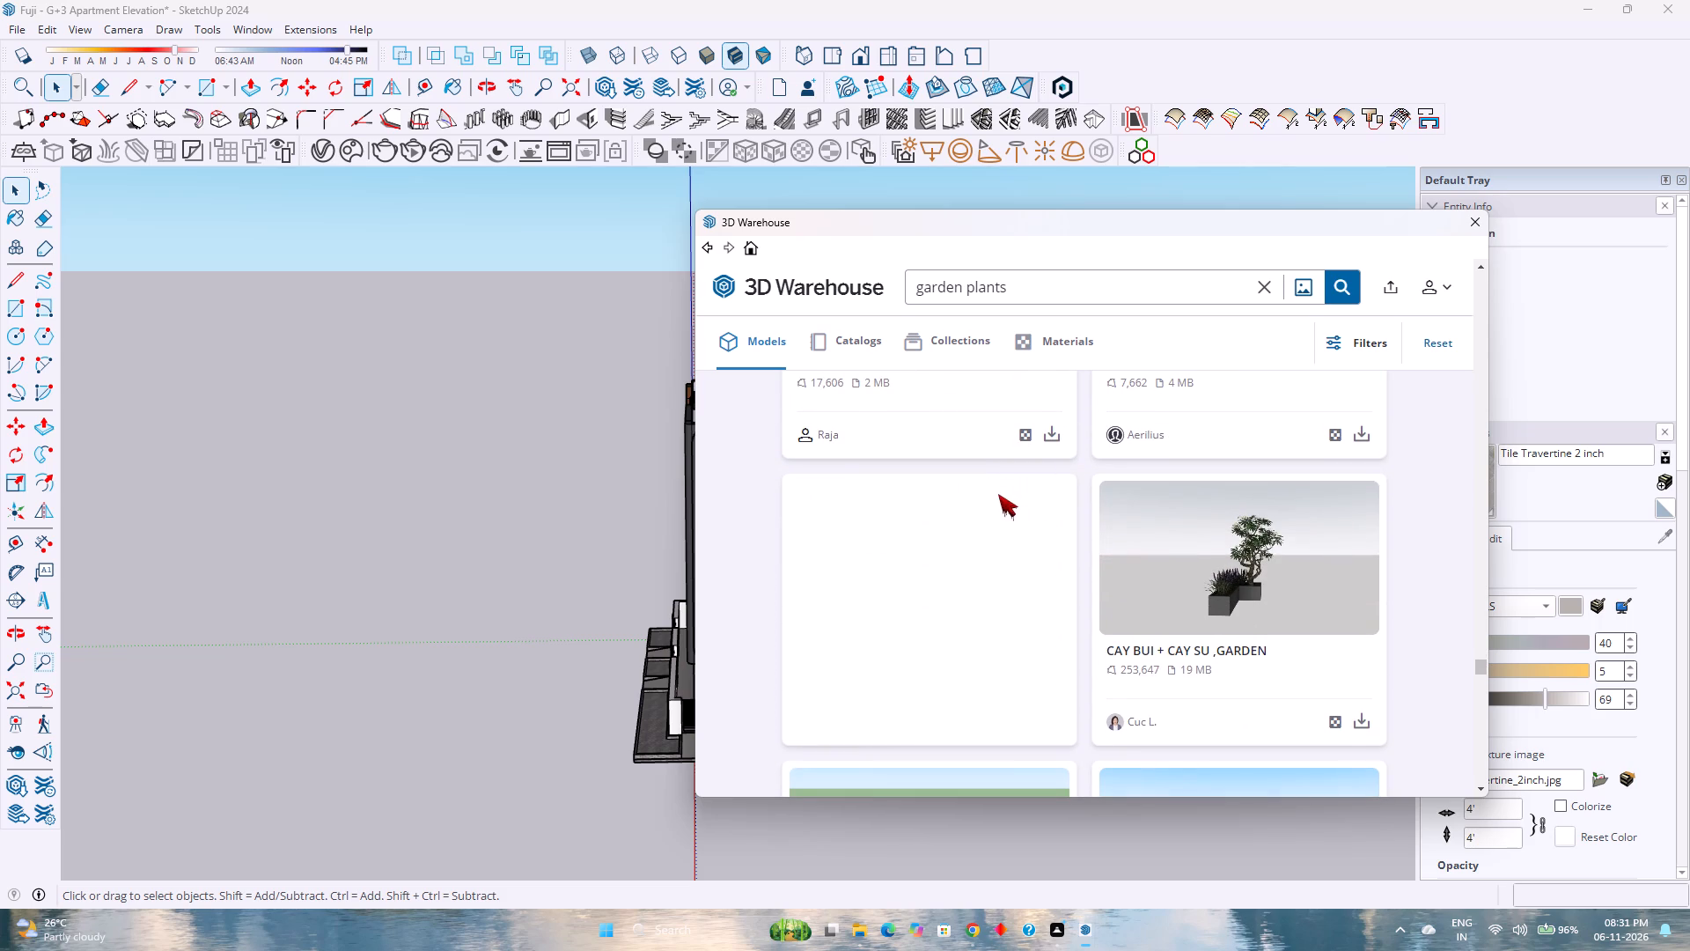
pyautogui.scroll(-4, 996, 505)
pyautogui.scroll(1, 996, 507)
pyautogui.scroll(-4, 996, 508)
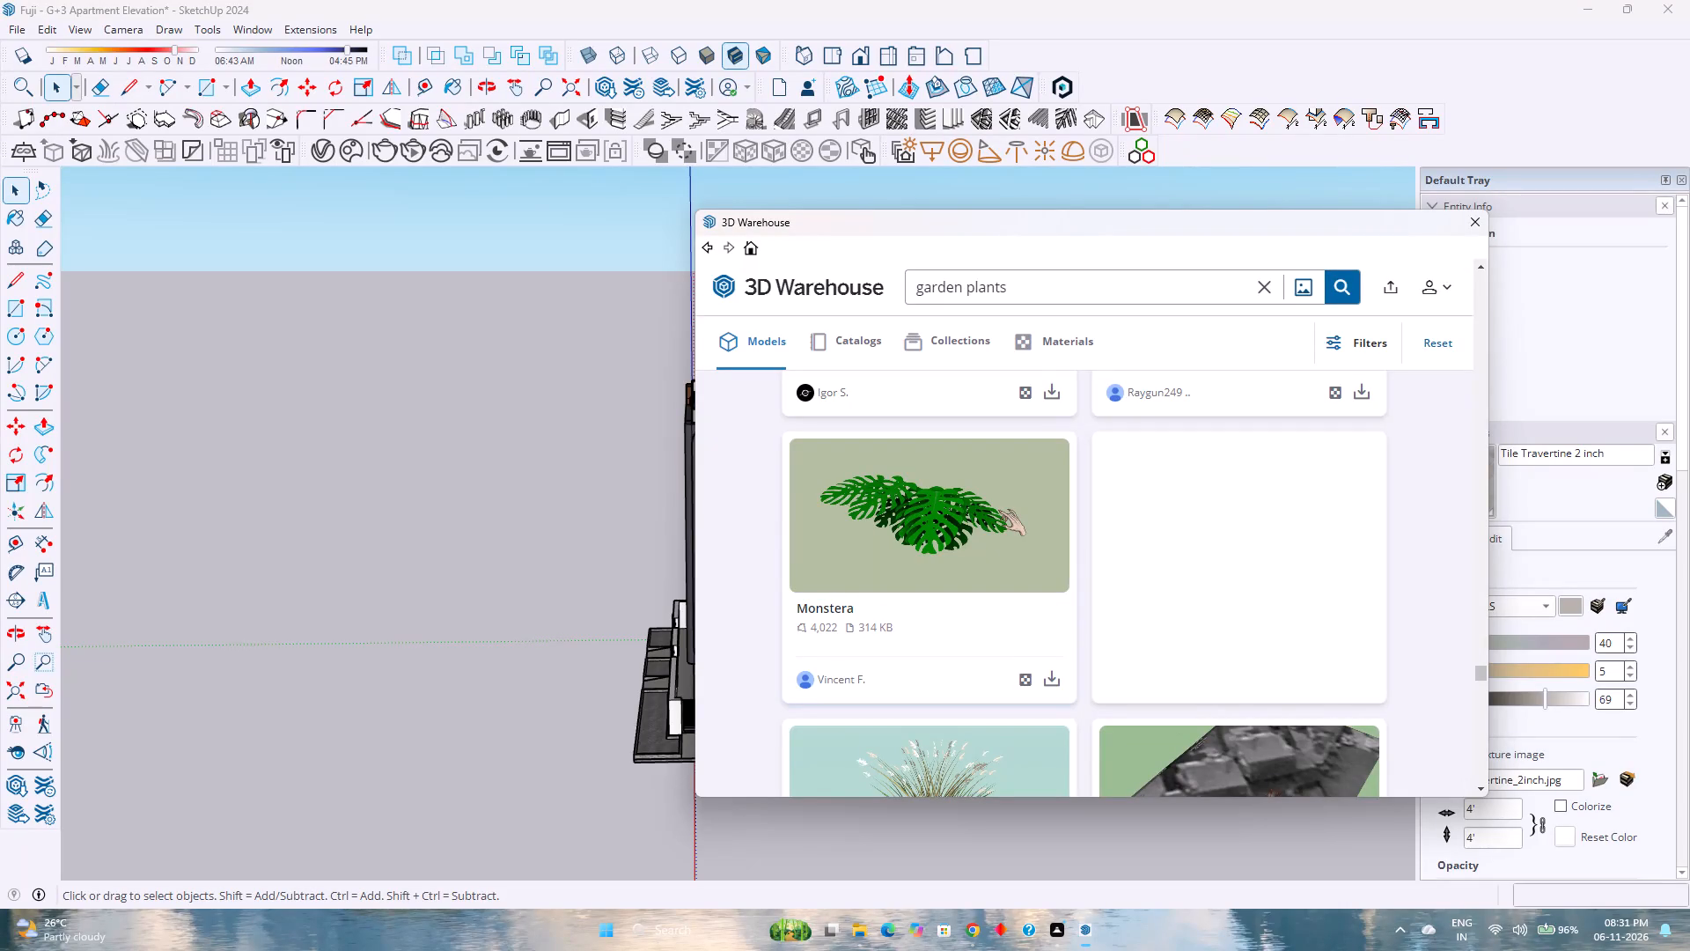
pyautogui.scroll(-3, 998, 510)
pyautogui.scroll(5, 998, 510)
pyautogui.scroll(-2, 998, 510)
pyautogui.scroll(1, 998, 510)
pyautogui.scroll(-3, 998, 510)
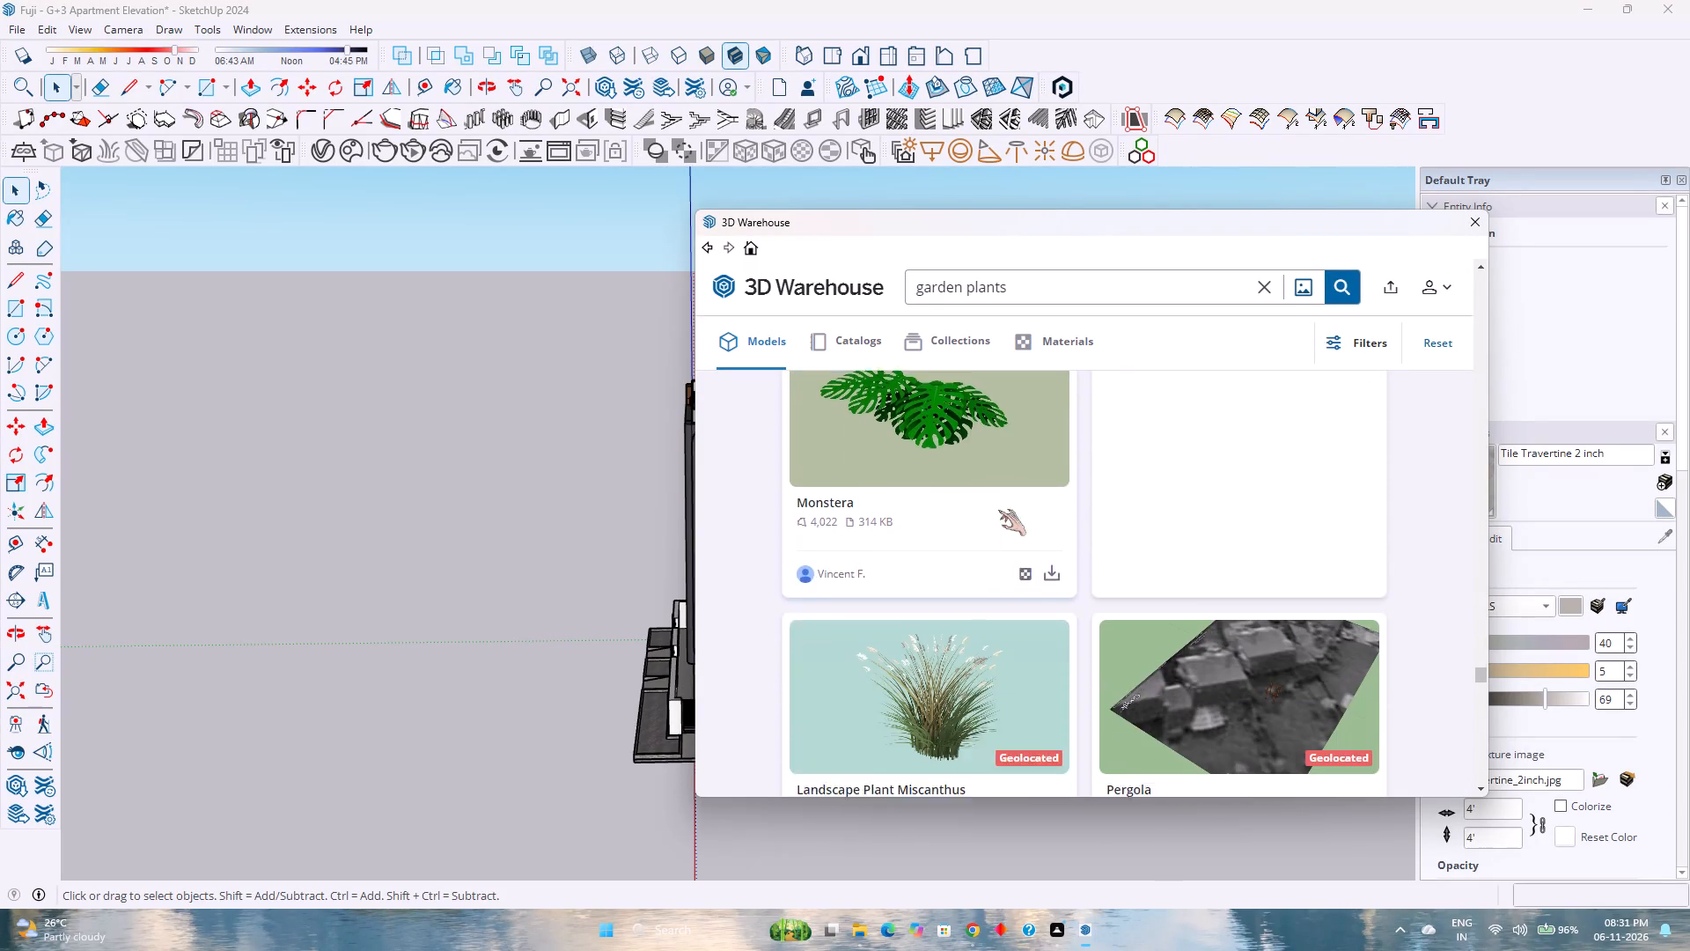
pyautogui.scroll(-11, 998, 510)
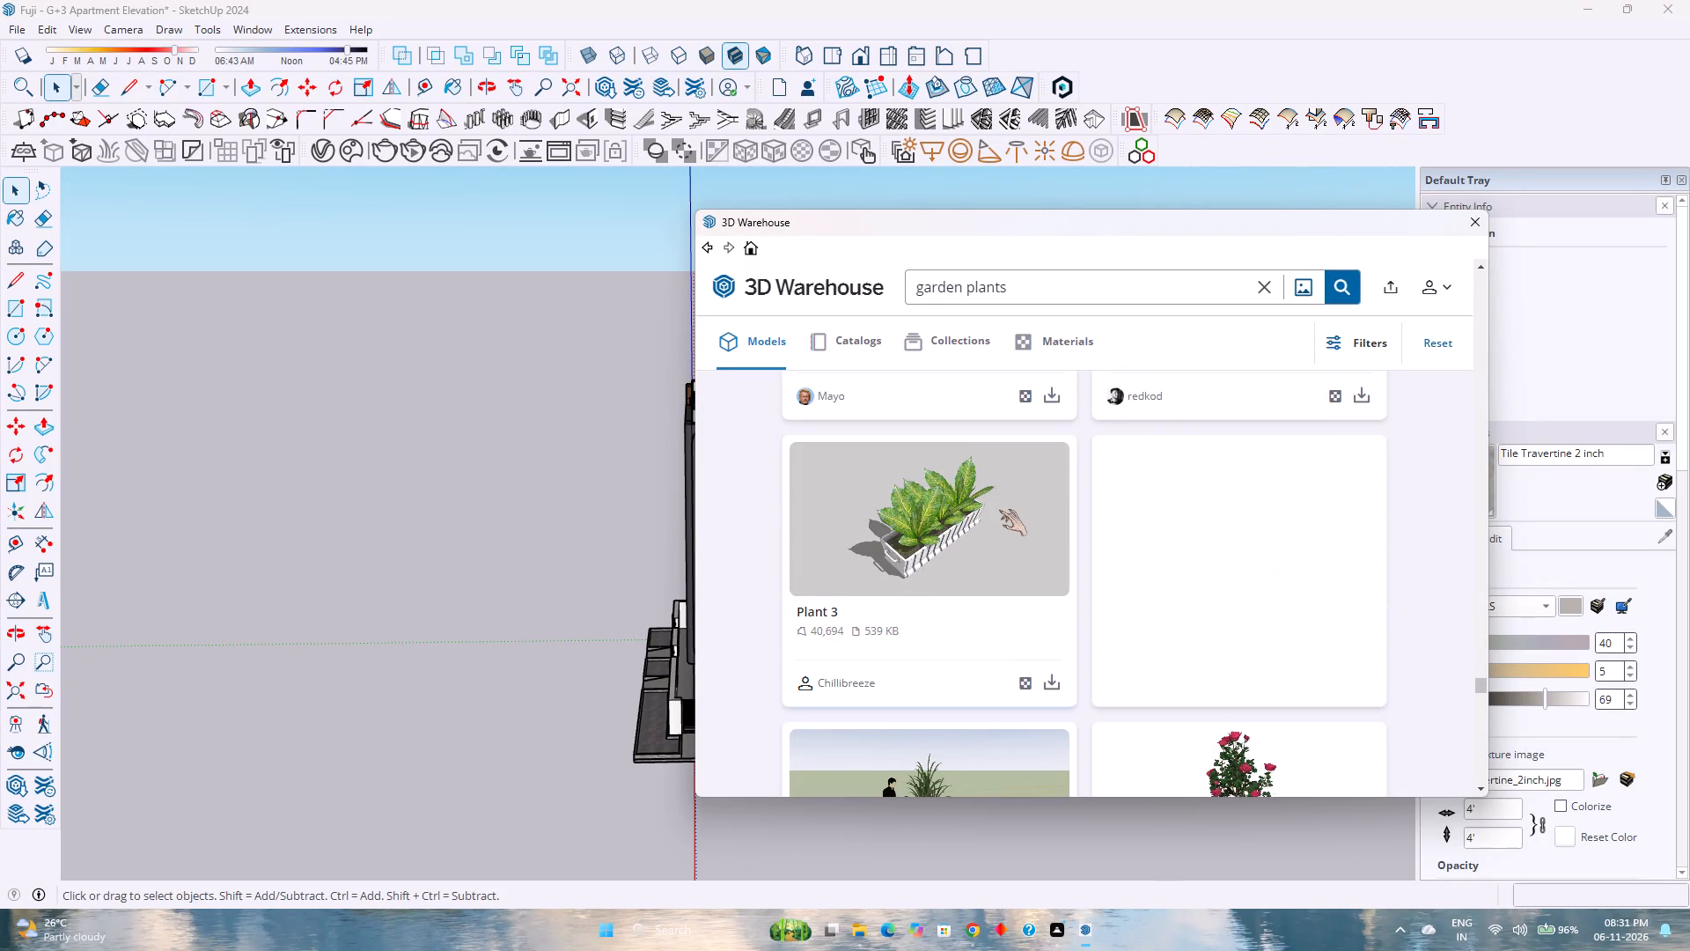
pyautogui.scroll(-7, 999, 510)
pyautogui.scroll(8, 999, 510)
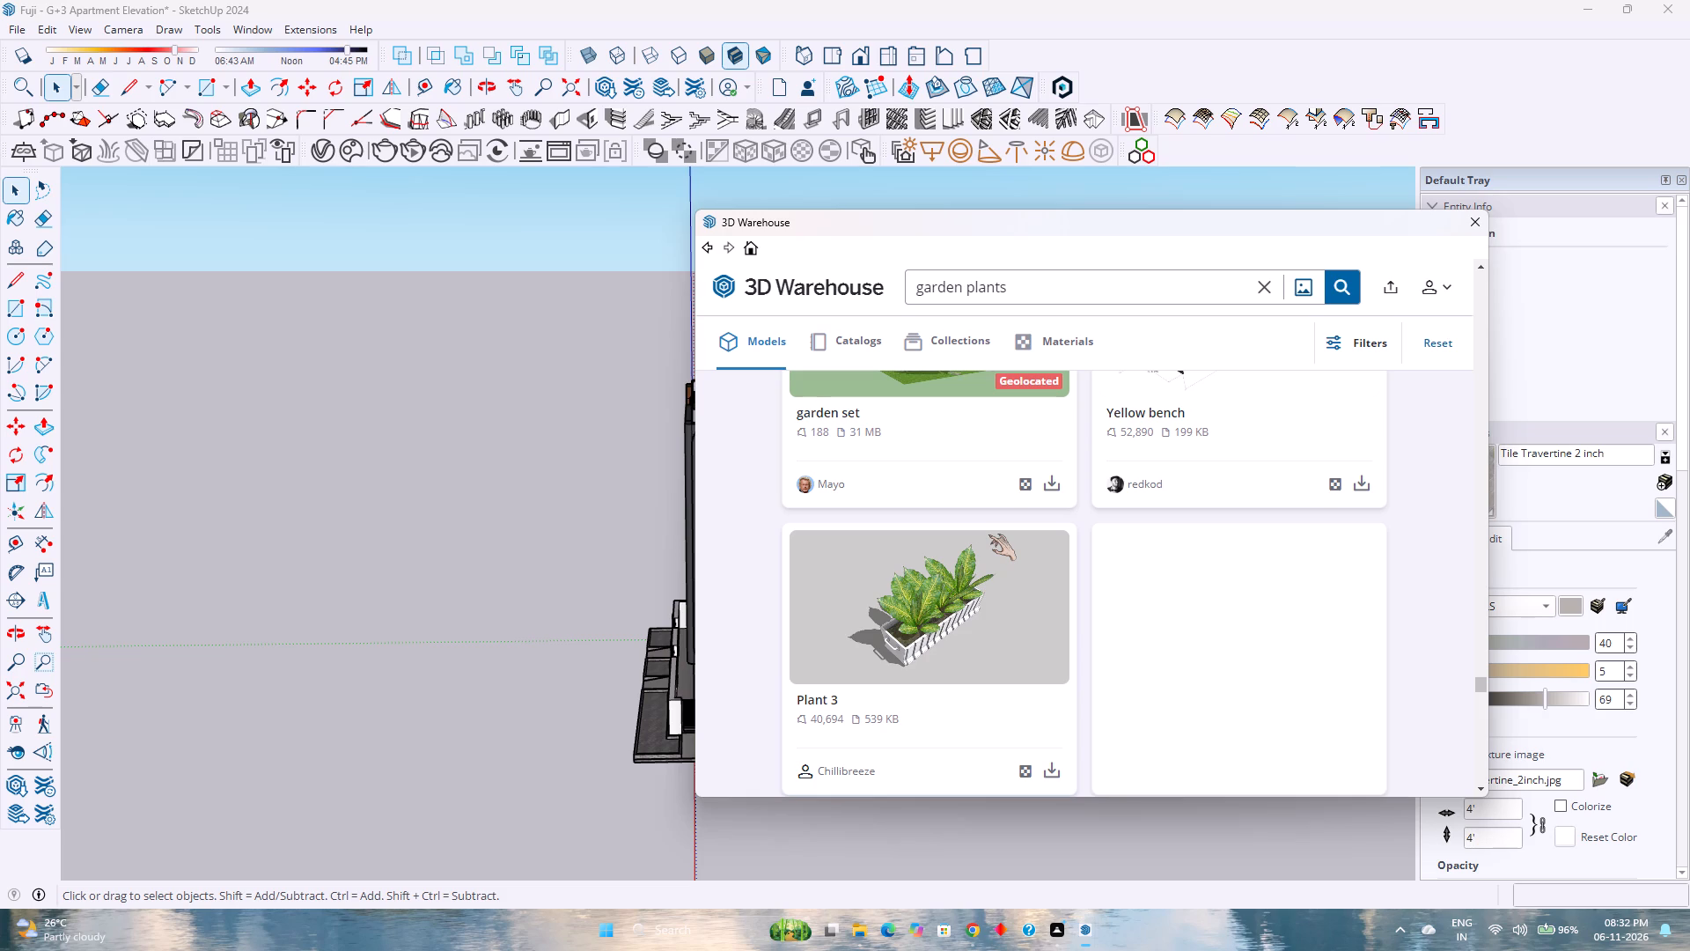
# Look through more garden plants models for hanging plants, creepers and potted plants suited to the apartment elevation.
pyautogui.scroll(-3, 966, 423)
pyautogui.scroll(-2, 996, 508)
pyautogui.scroll(1, 998, 516)
pyautogui.scroll(-7, 1032, 557)
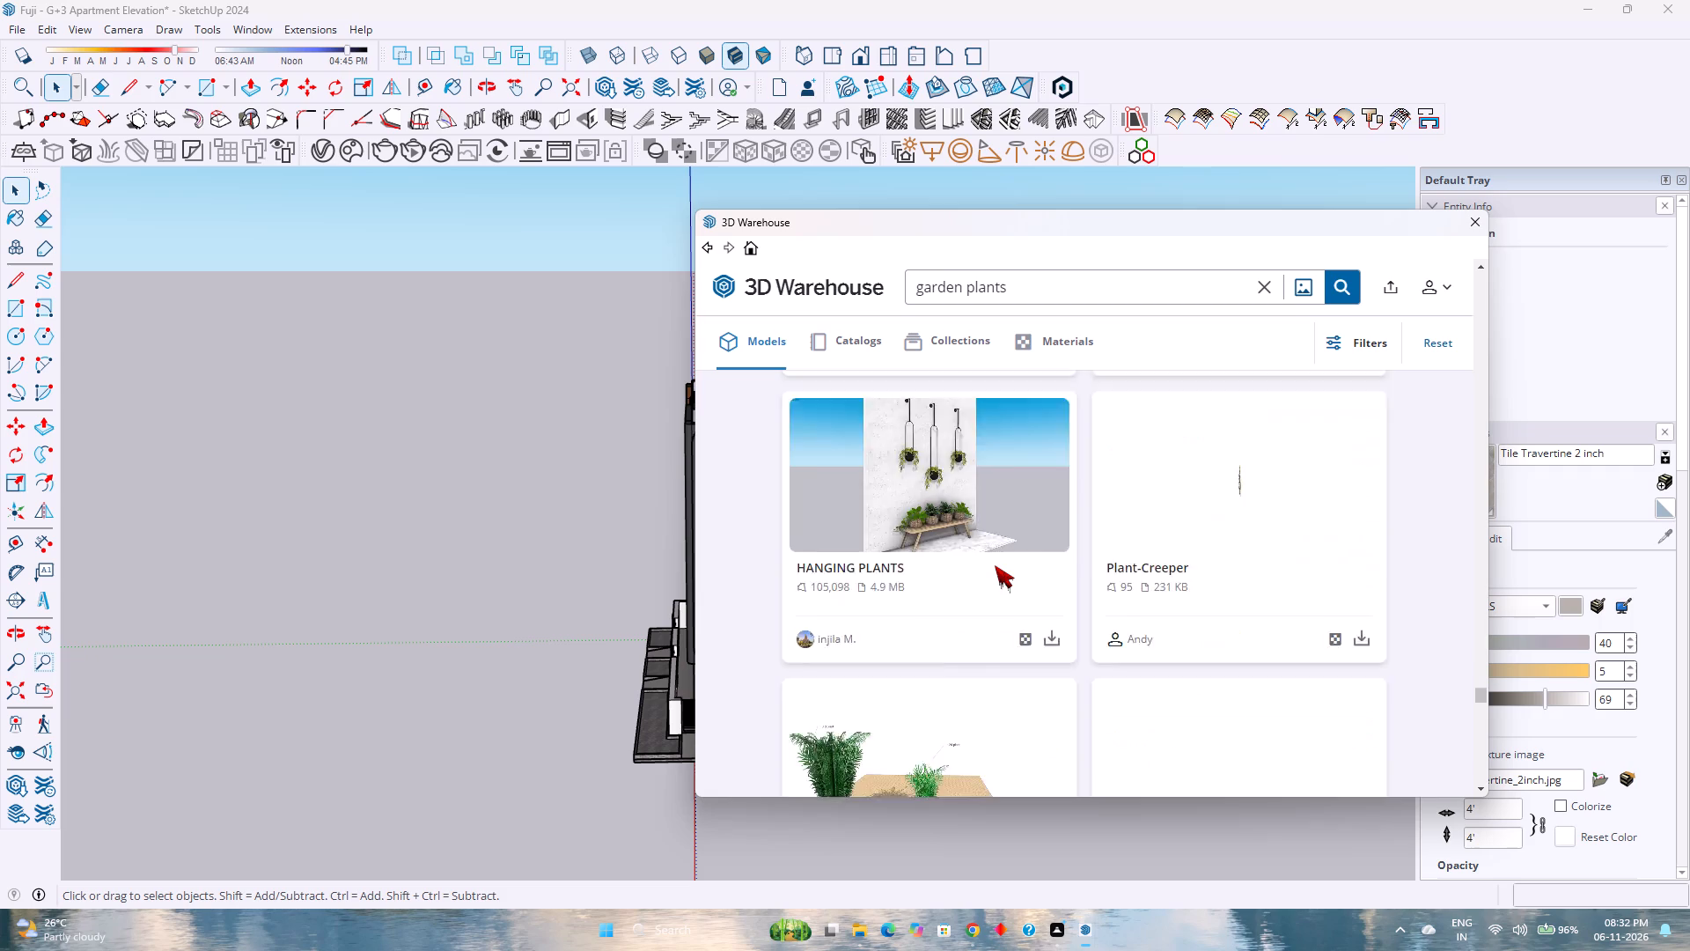
pyautogui.scroll(-6, 995, 565)
pyautogui.scroll(1, 995, 565)
pyautogui.scroll(-3, 995, 565)
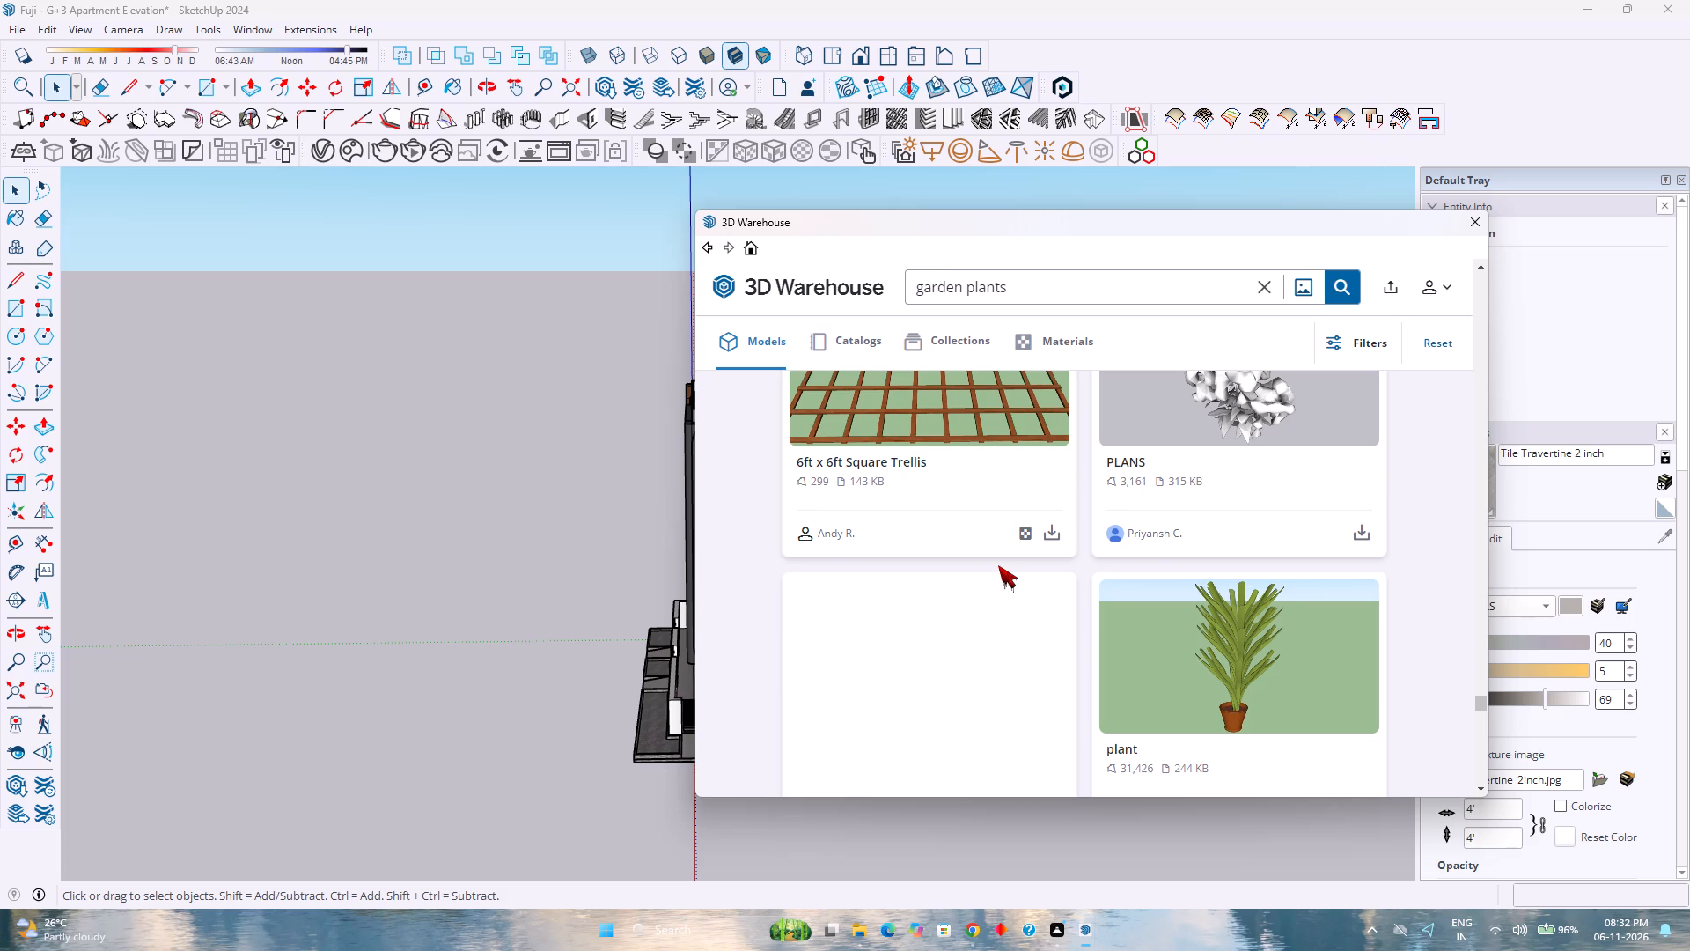
pyautogui.scroll(-3, 993, 557)
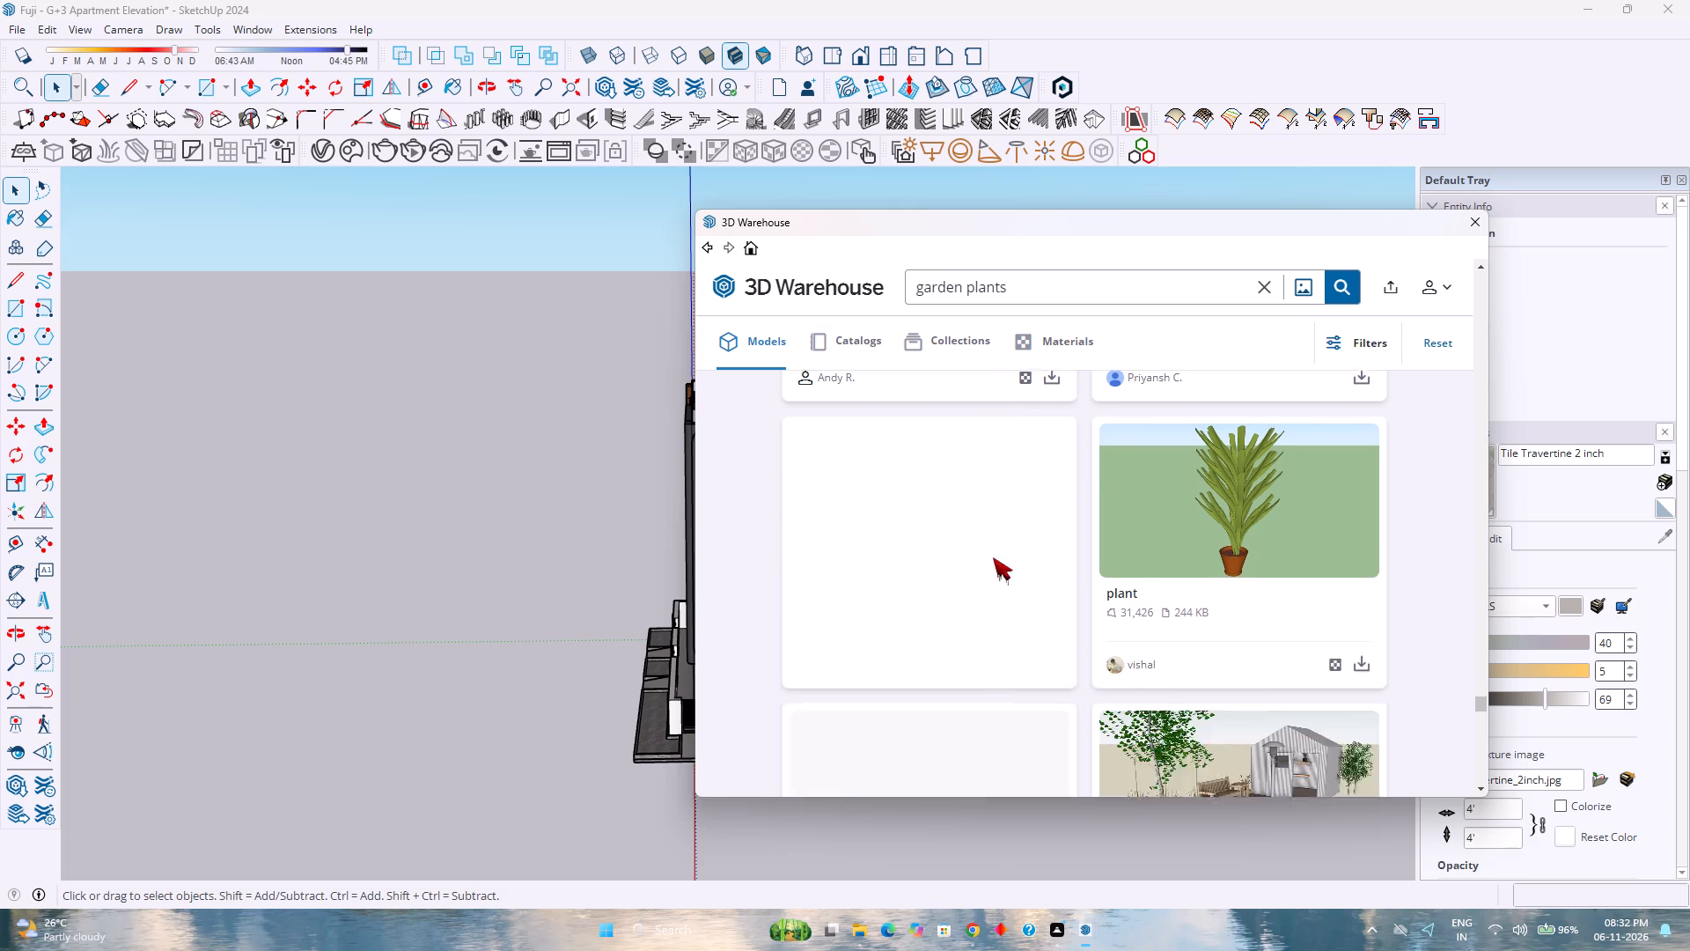
pyautogui.scroll(-8, 993, 557)
pyautogui.scroll(1, 993, 557)
pyautogui.scroll(-9, 993, 557)
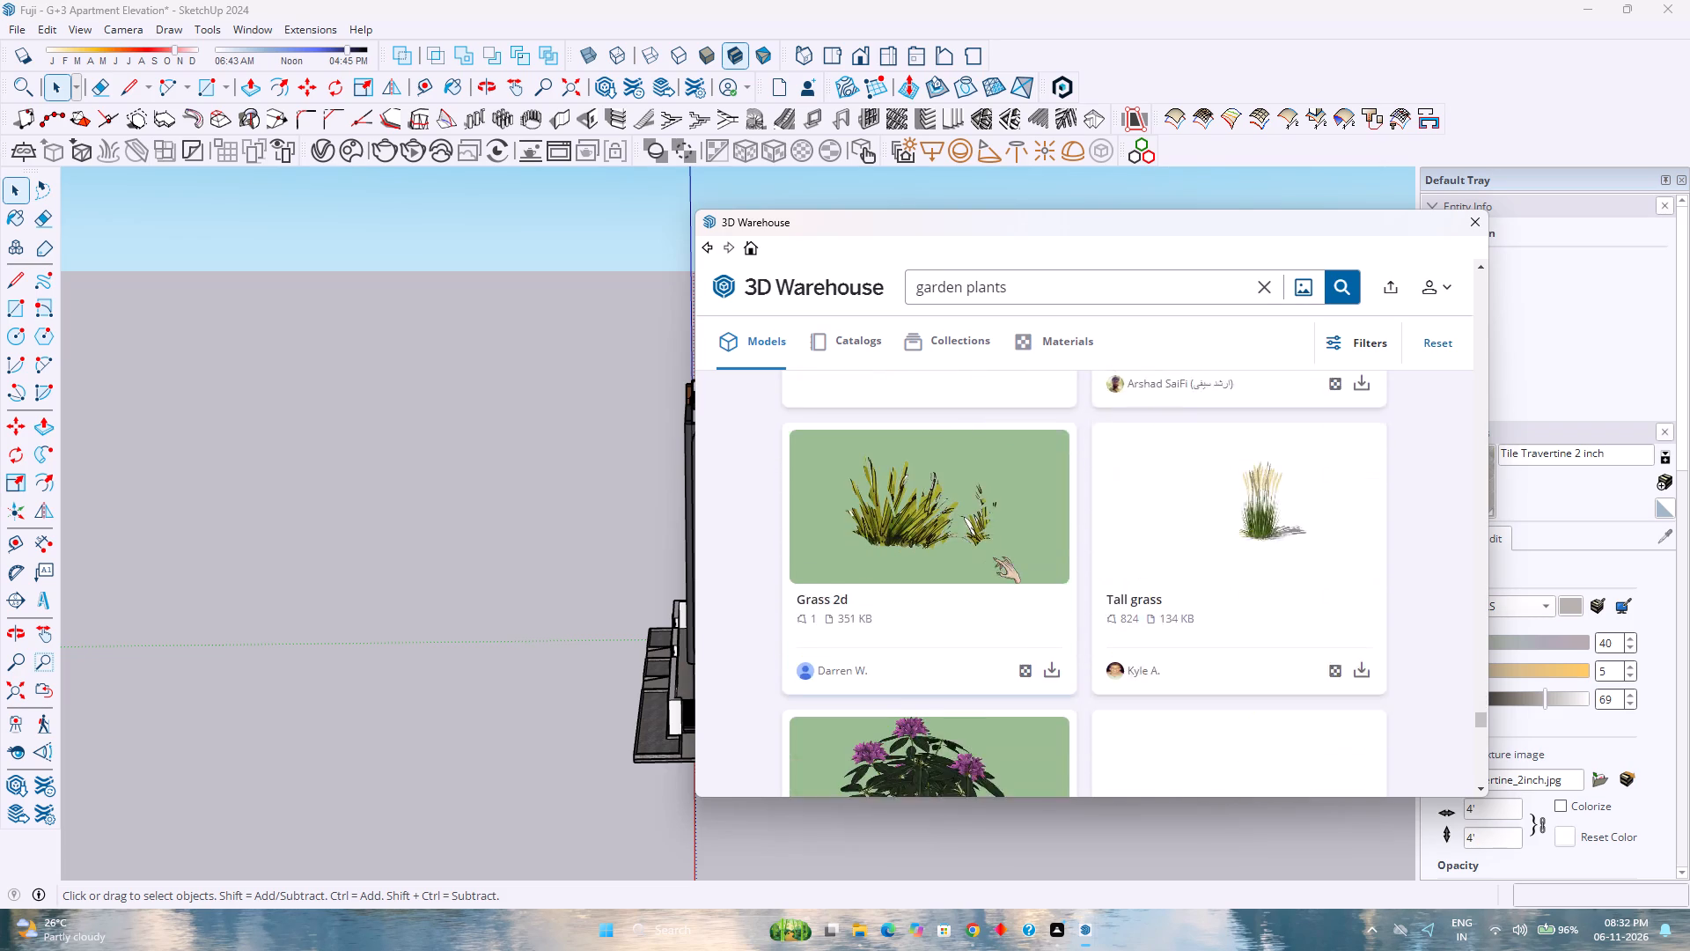
# Examine additional garden plants models for flowering shrubs, vertical gardens, potted plants and small trees for the landscaping.
pyautogui.scroll(-12, 993, 557)
pyautogui.scroll(1, 993, 554)
pyautogui.scroll(-4, 993, 554)
pyautogui.scroll(1, 993, 554)
pyautogui.scroll(-4, 994, 552)
pyautogui.scroll(2, 994, 552)
pyautogui.scroll(-4, 994, 550)
pyautogui.scroll(1, 994, 550)
pyautogui.scroll(-3, 996, 549)
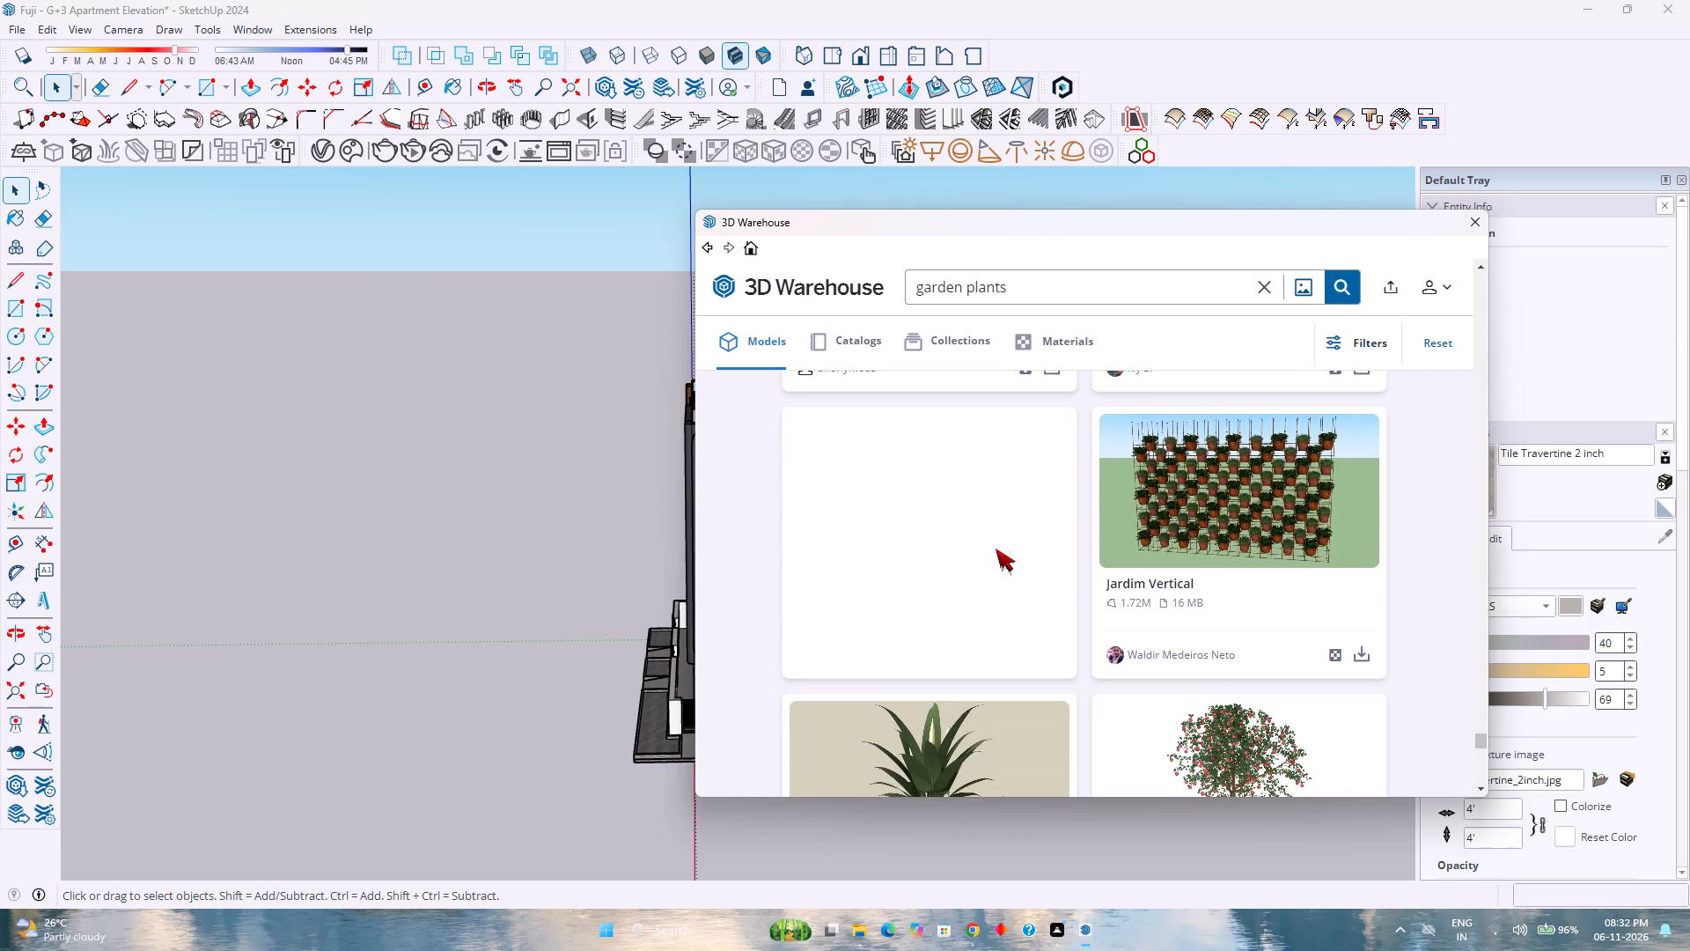
pyautogui.scroll(-1, 996, 549)
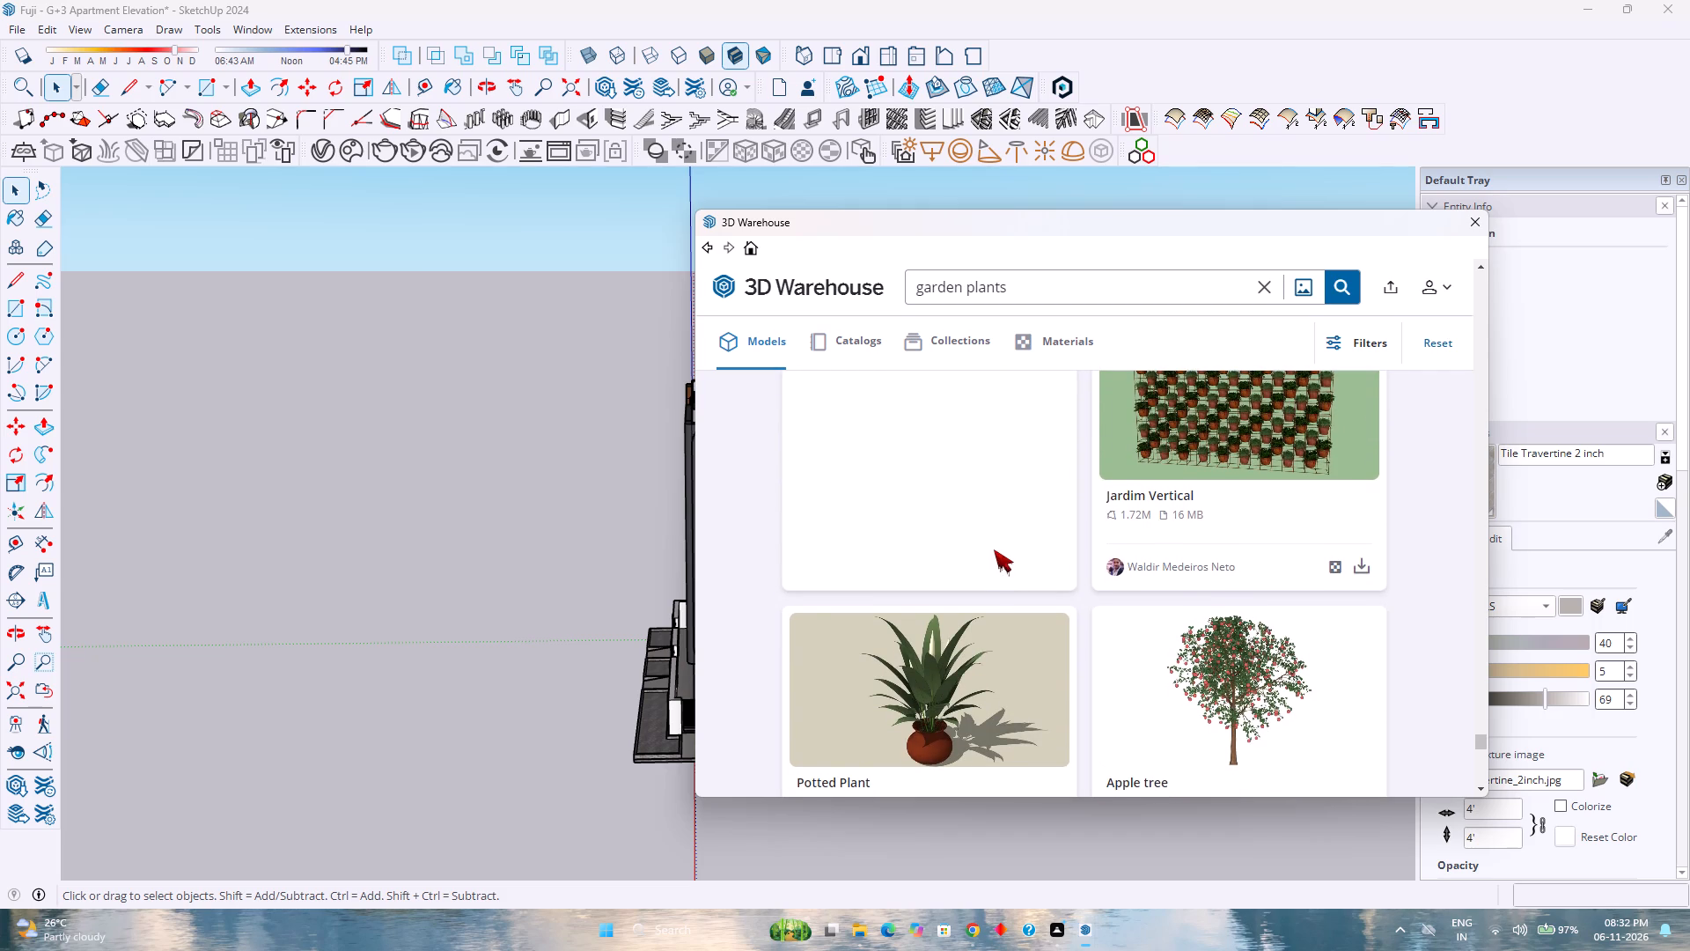
pyautogui.scroll(-15, 992, 547)
pyautogui.scroll(1, 1002, 597)
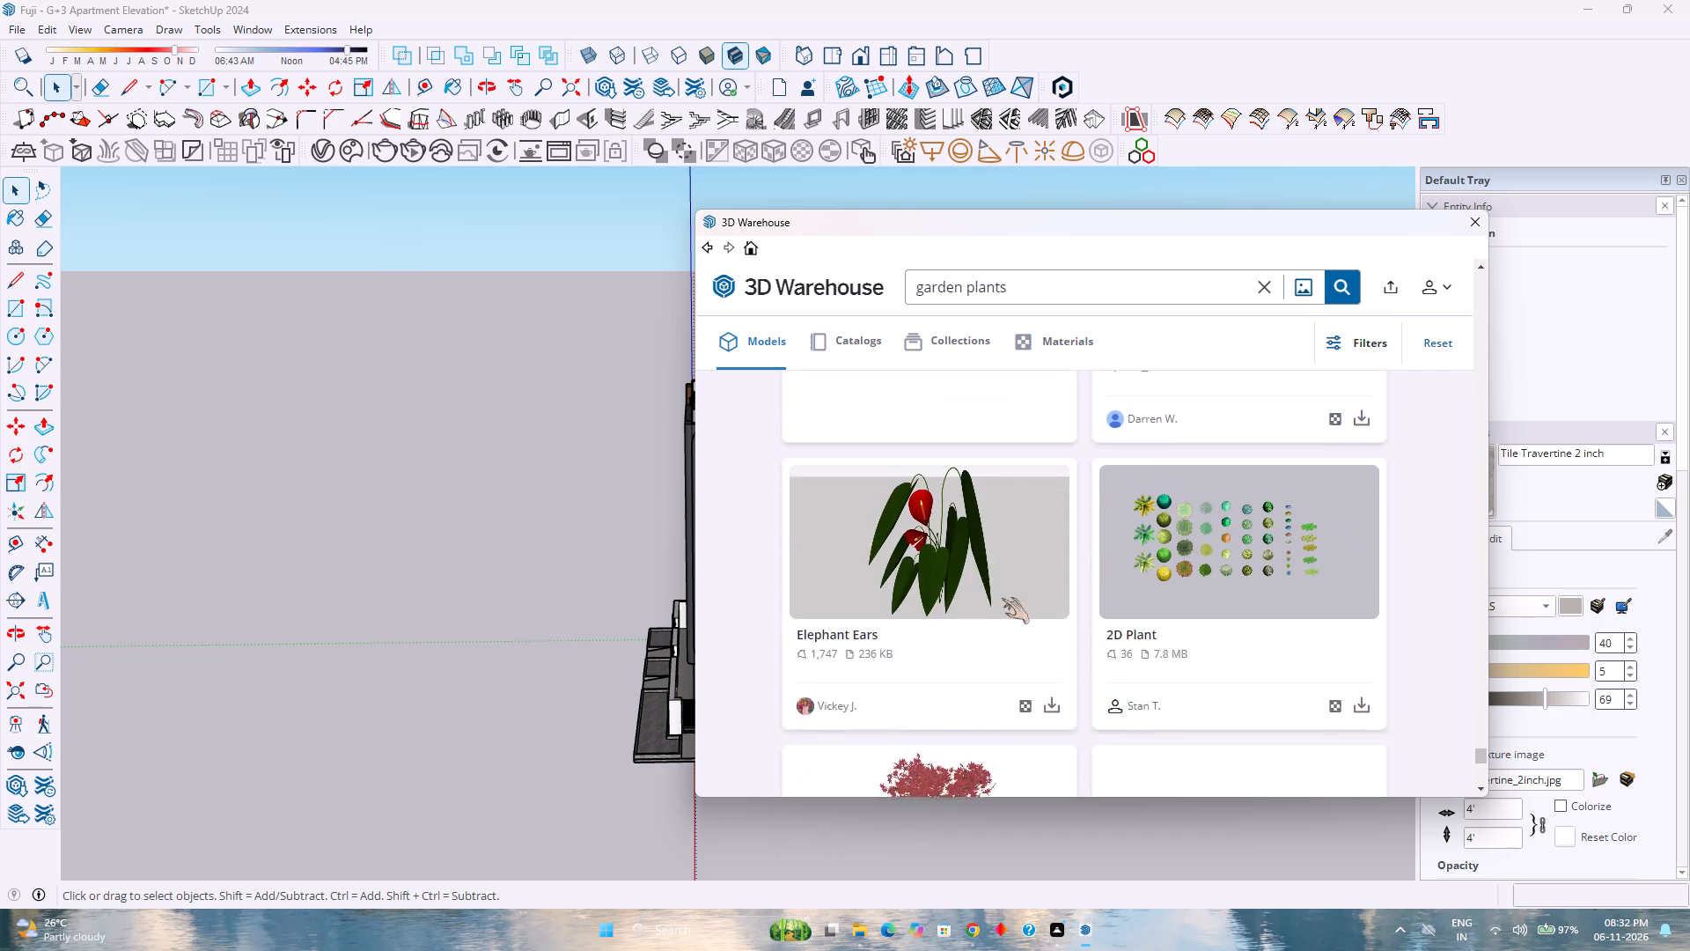
pyautogui.scroll(-11, 1013, 615)
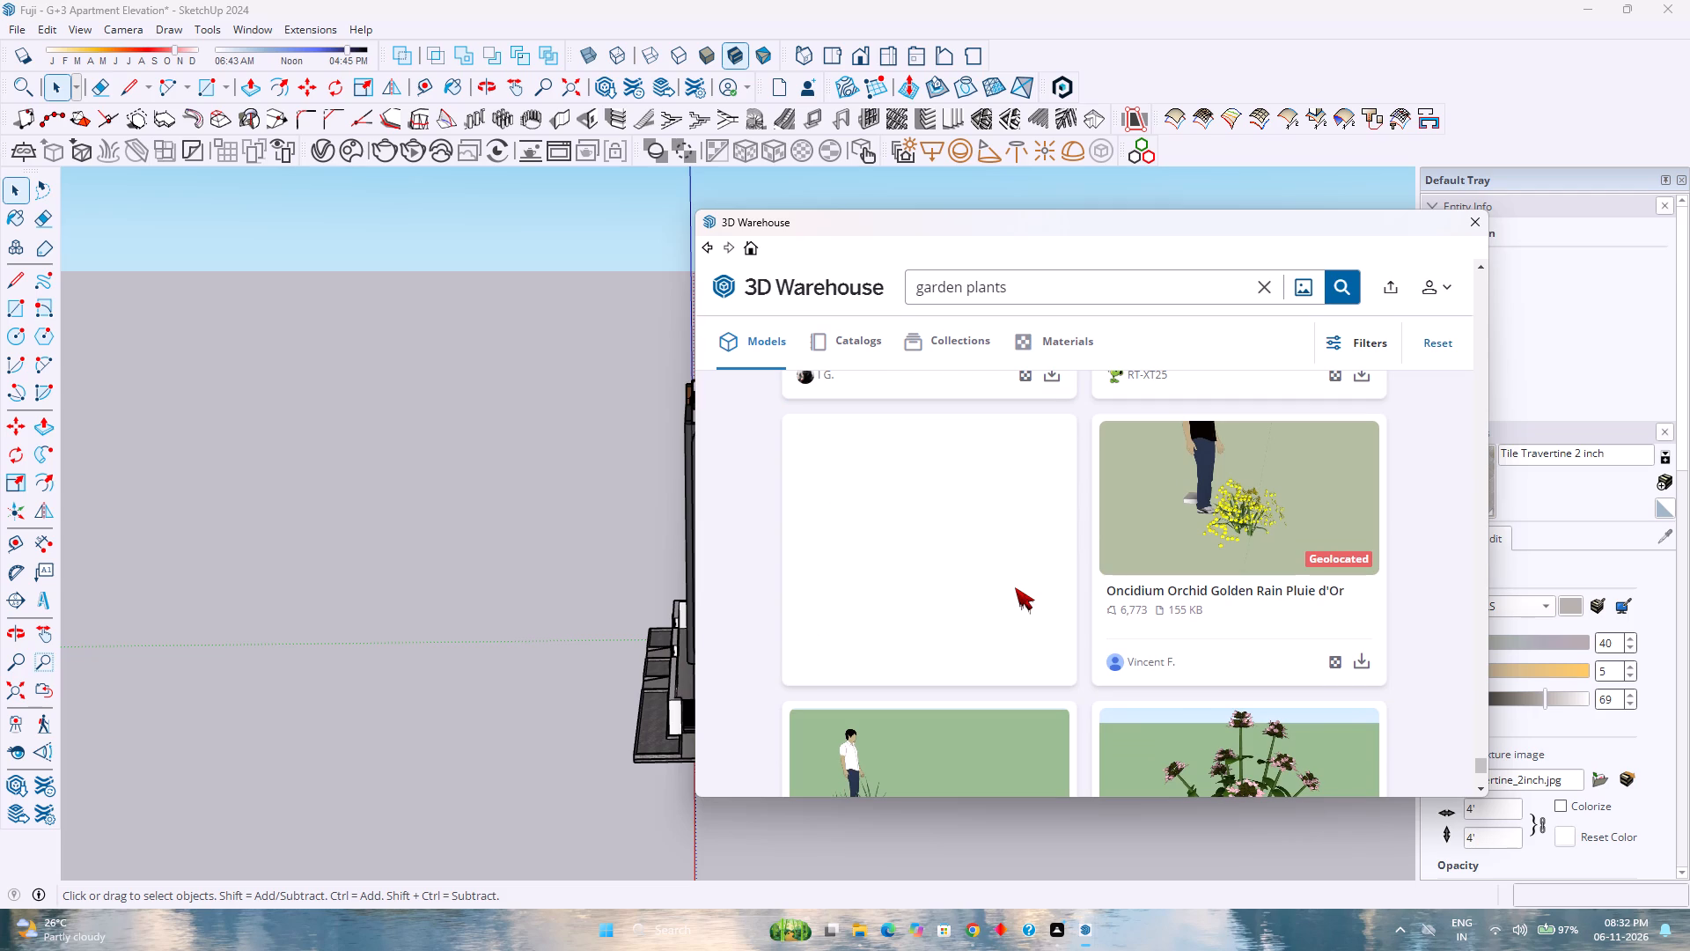
# Review the last loaded garden plants models for ground plants, hanging plants and plant pots suited to the apartment's landscaping.
pyautogui.scroll(-2, 1015, 587)
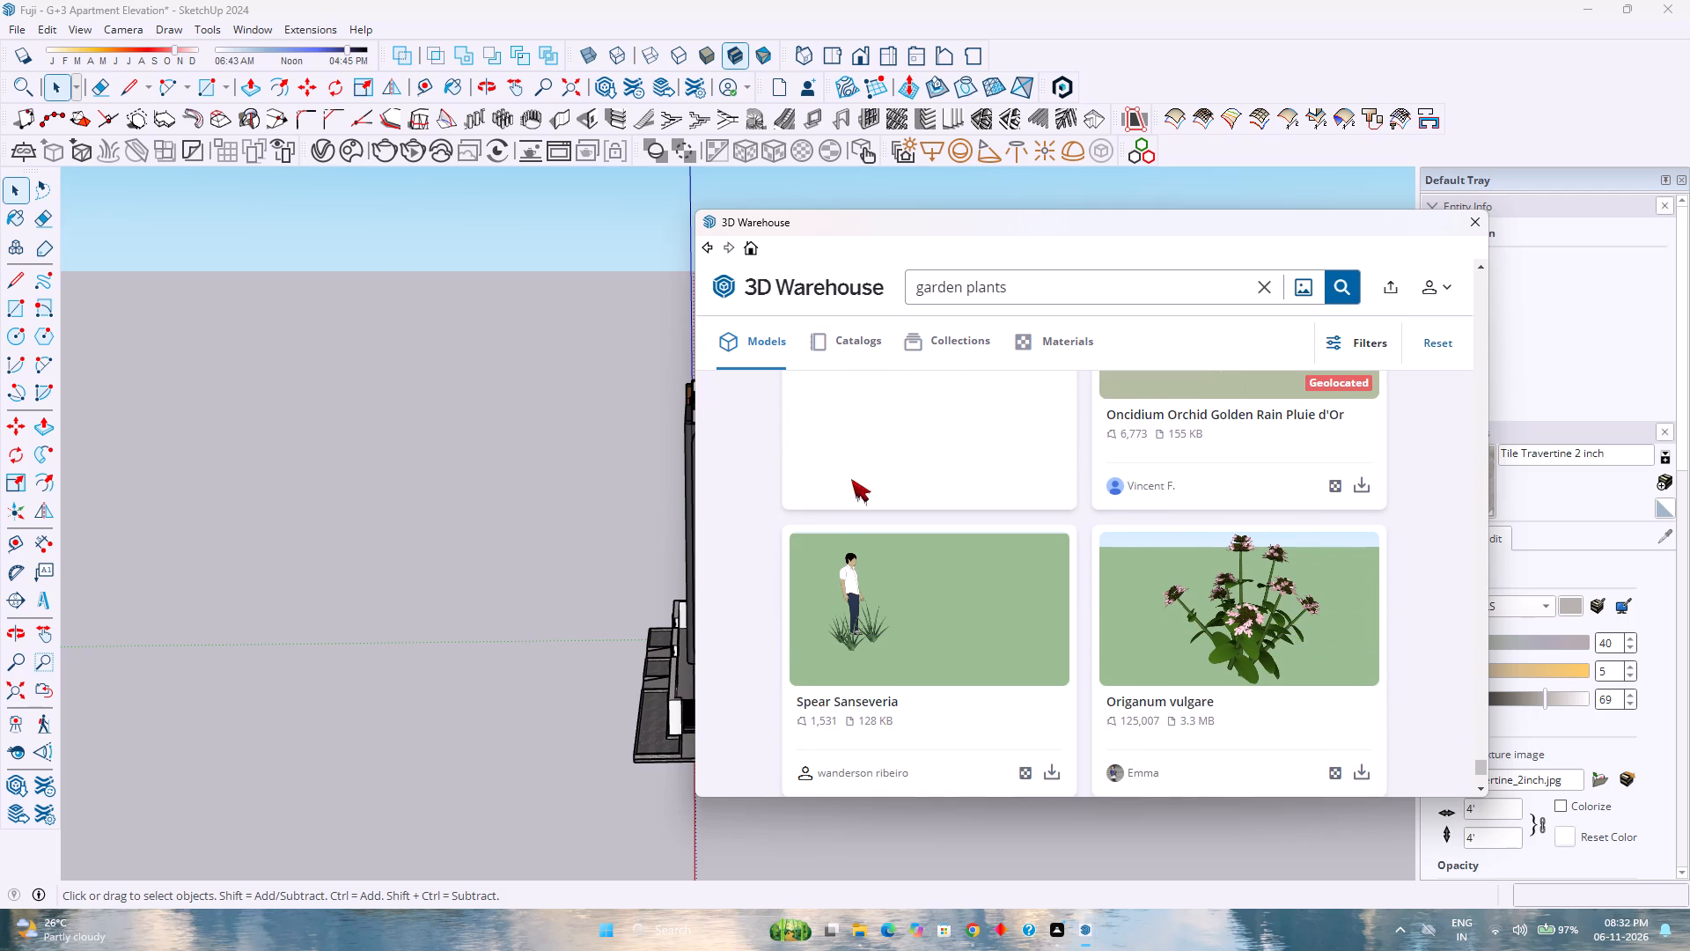
pyautogui.scroll(-9, 851, 478)
pyautogui.scroll(1, 854, 490)
pyautogui.scroll(-1, 963, 551)
pyautogui.scroll(2, 963, 551)
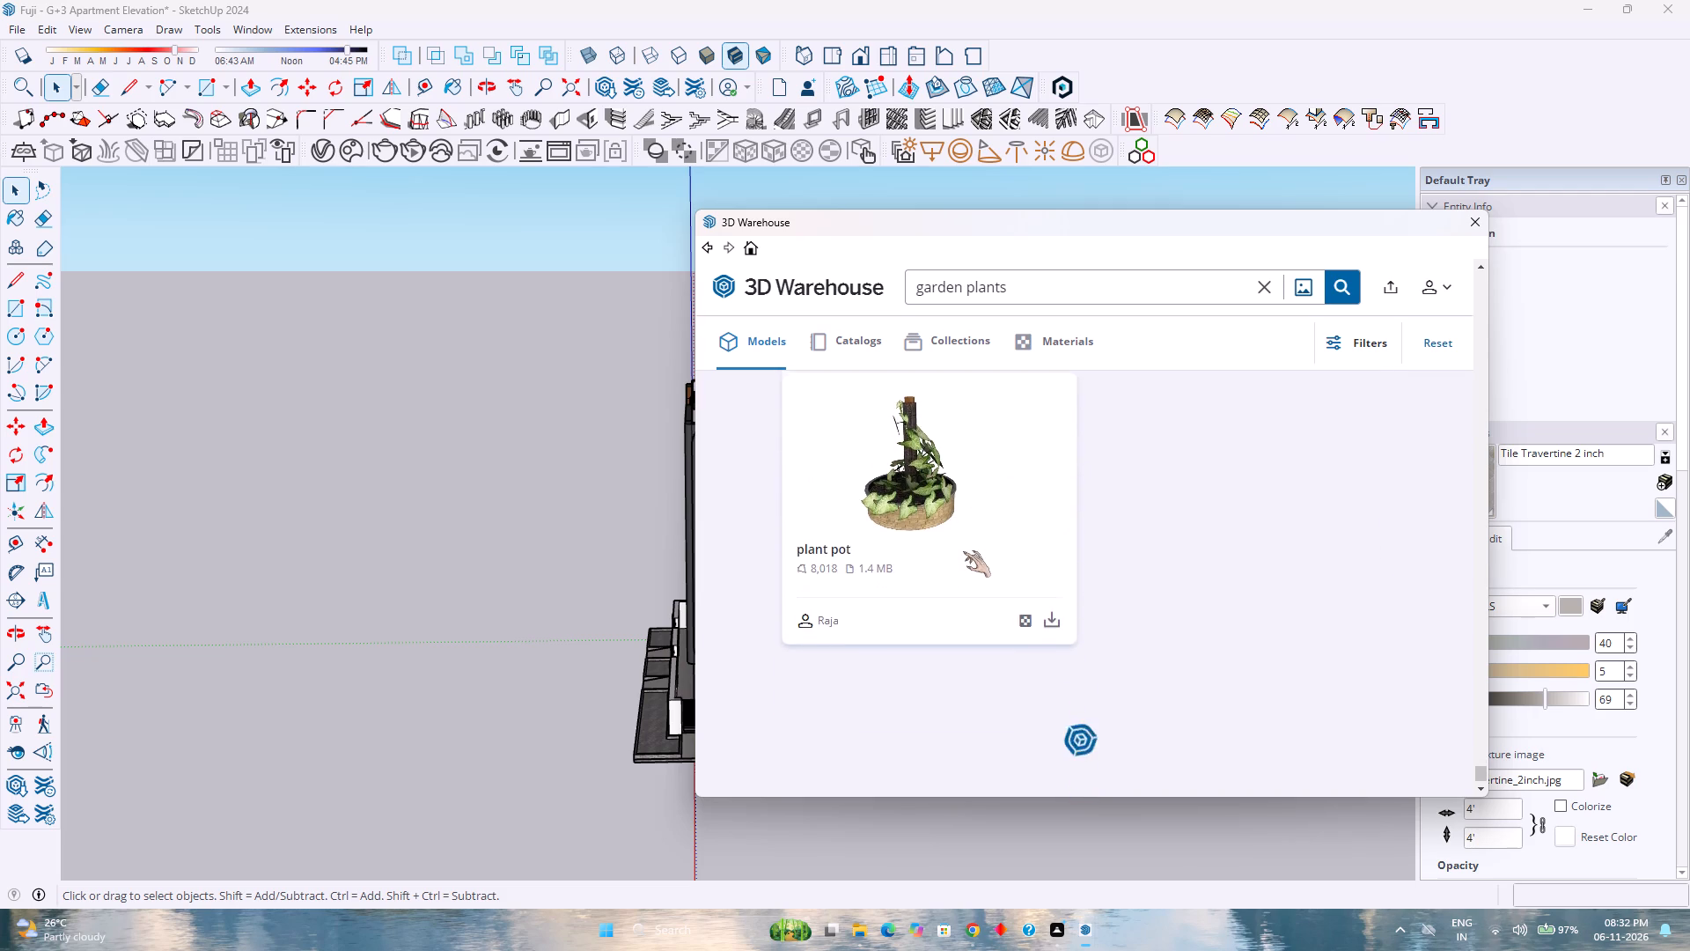
pyautogui.scroll(3, 963, 551)
pyautogui.scroll(-3, 963, 551)
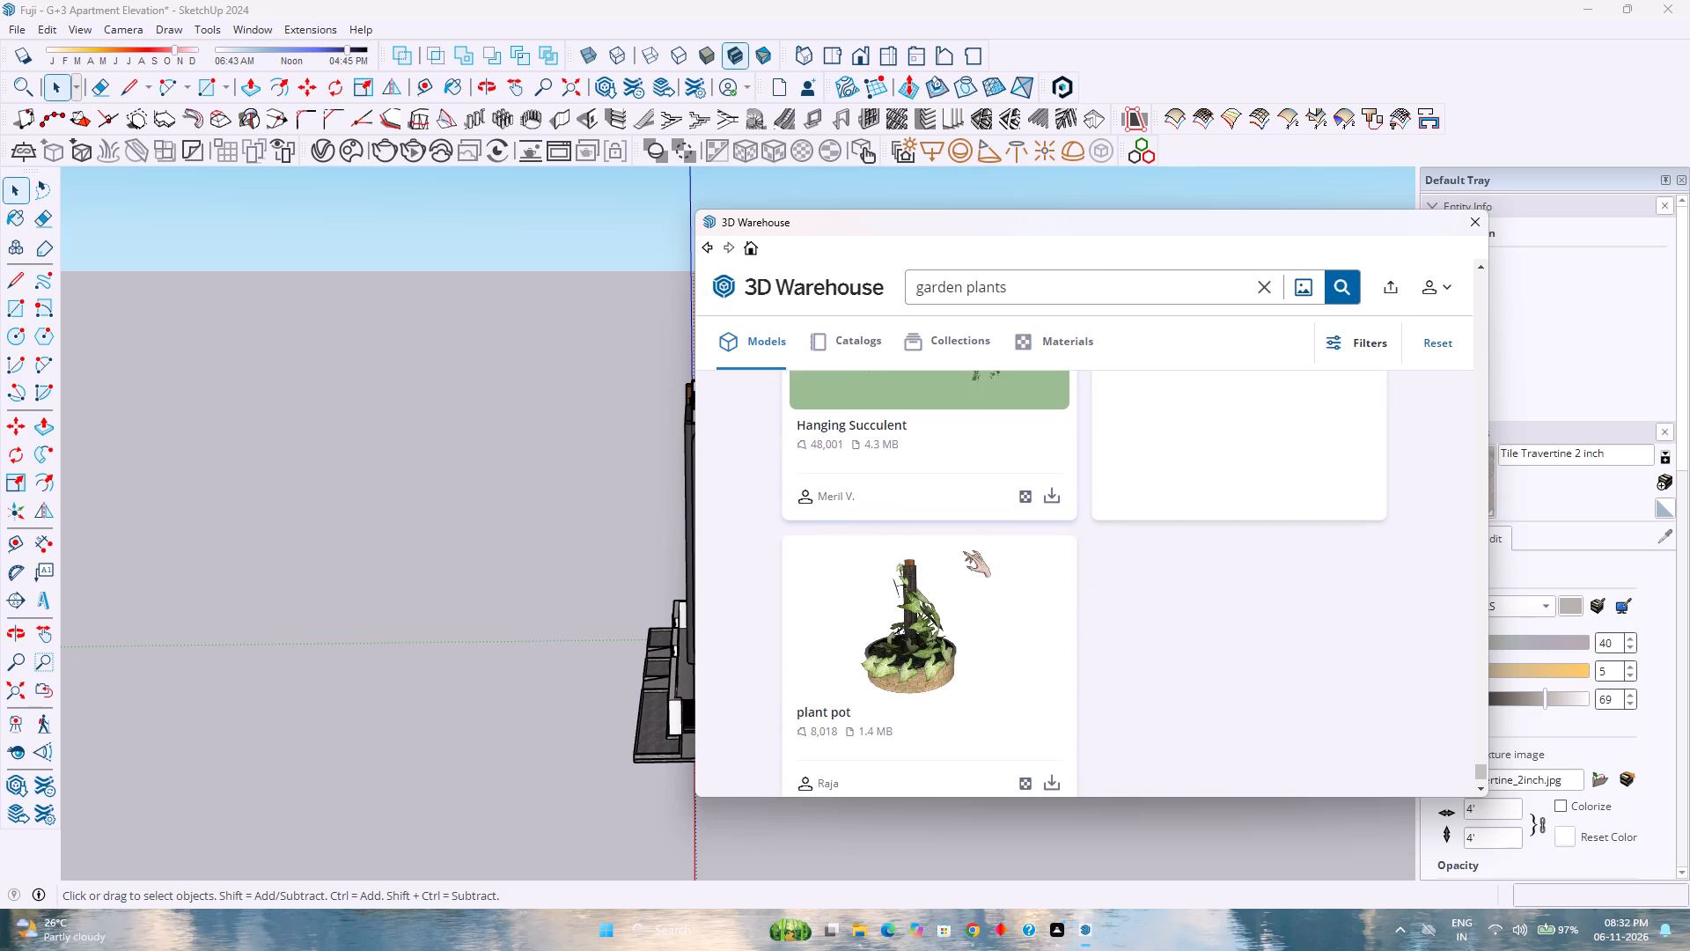
pyautogui.rightClick(917, 447)
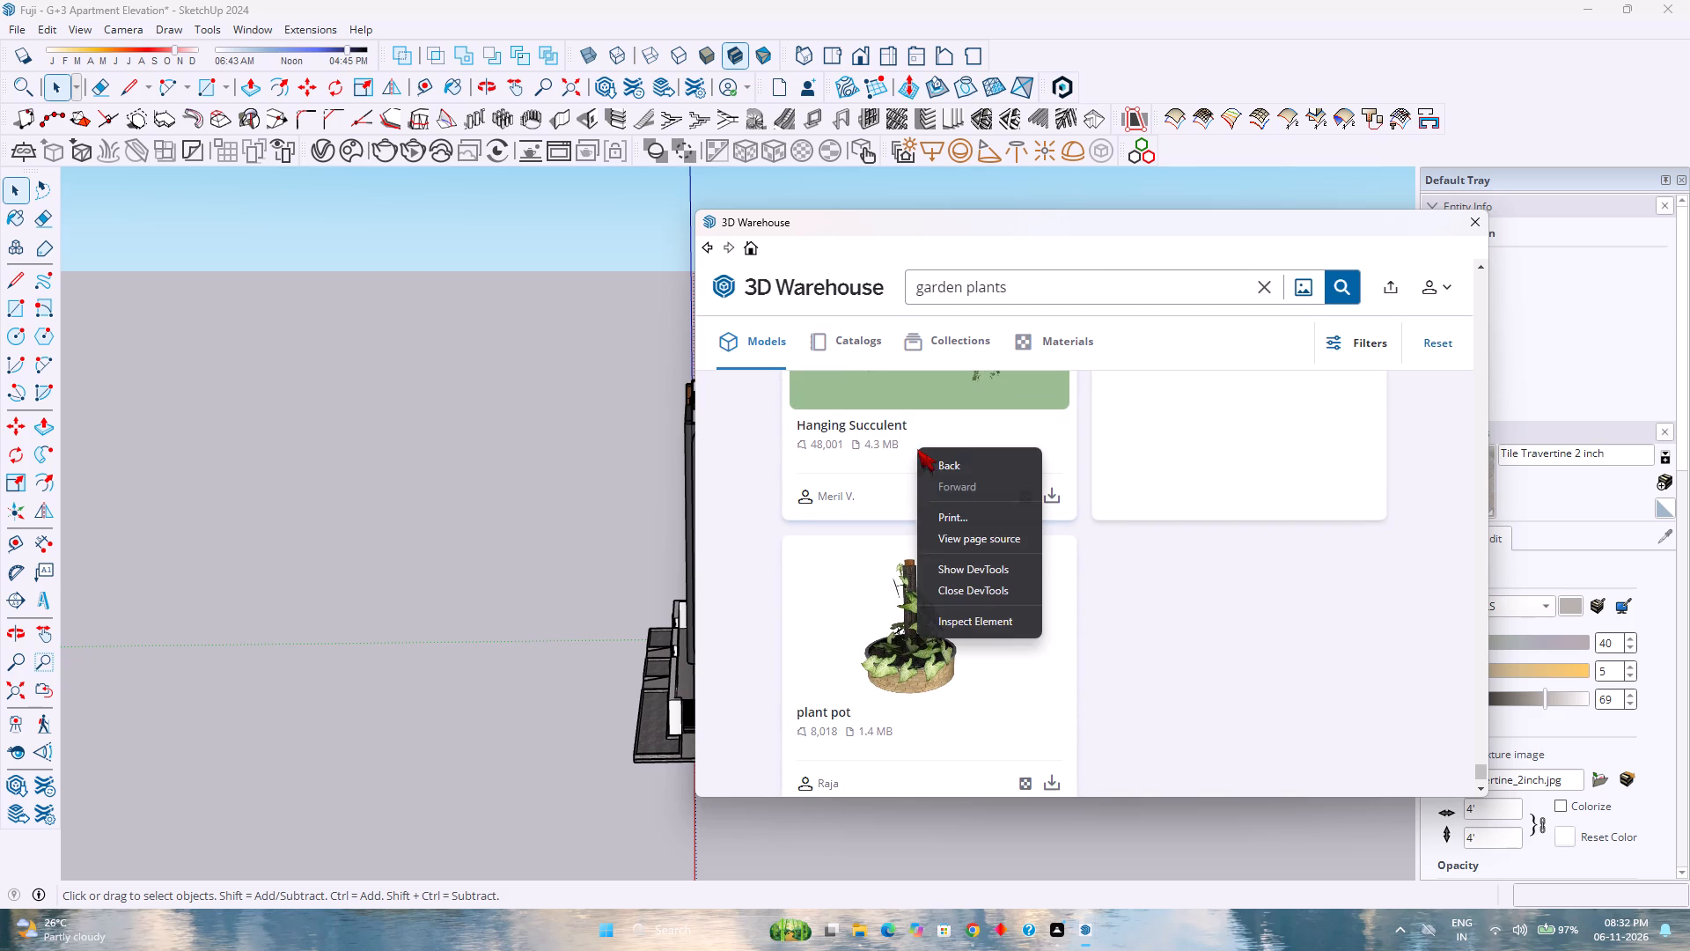
pyautogui.click(1126, 581)
pyautogui.scroll(-9, 1114, 580)
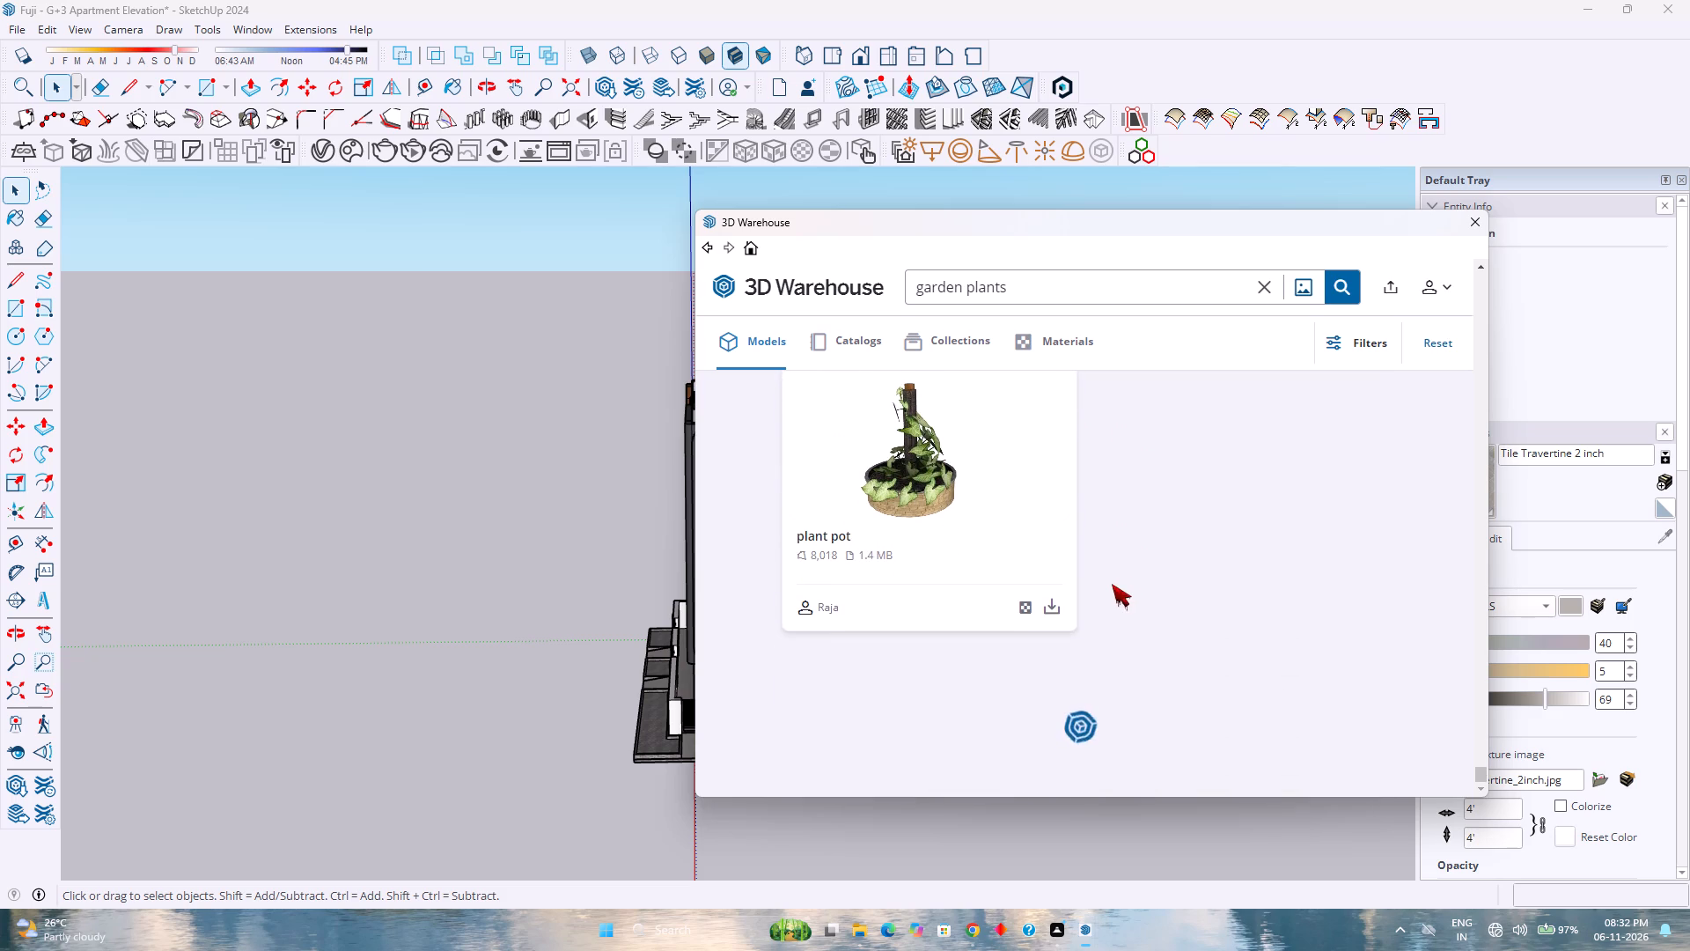
pyautogui.scroll(20, 1112, 584)
pyautogui.scroll(1, 1112, 584)
pyautogui.scroll(-2, 1107, 579)
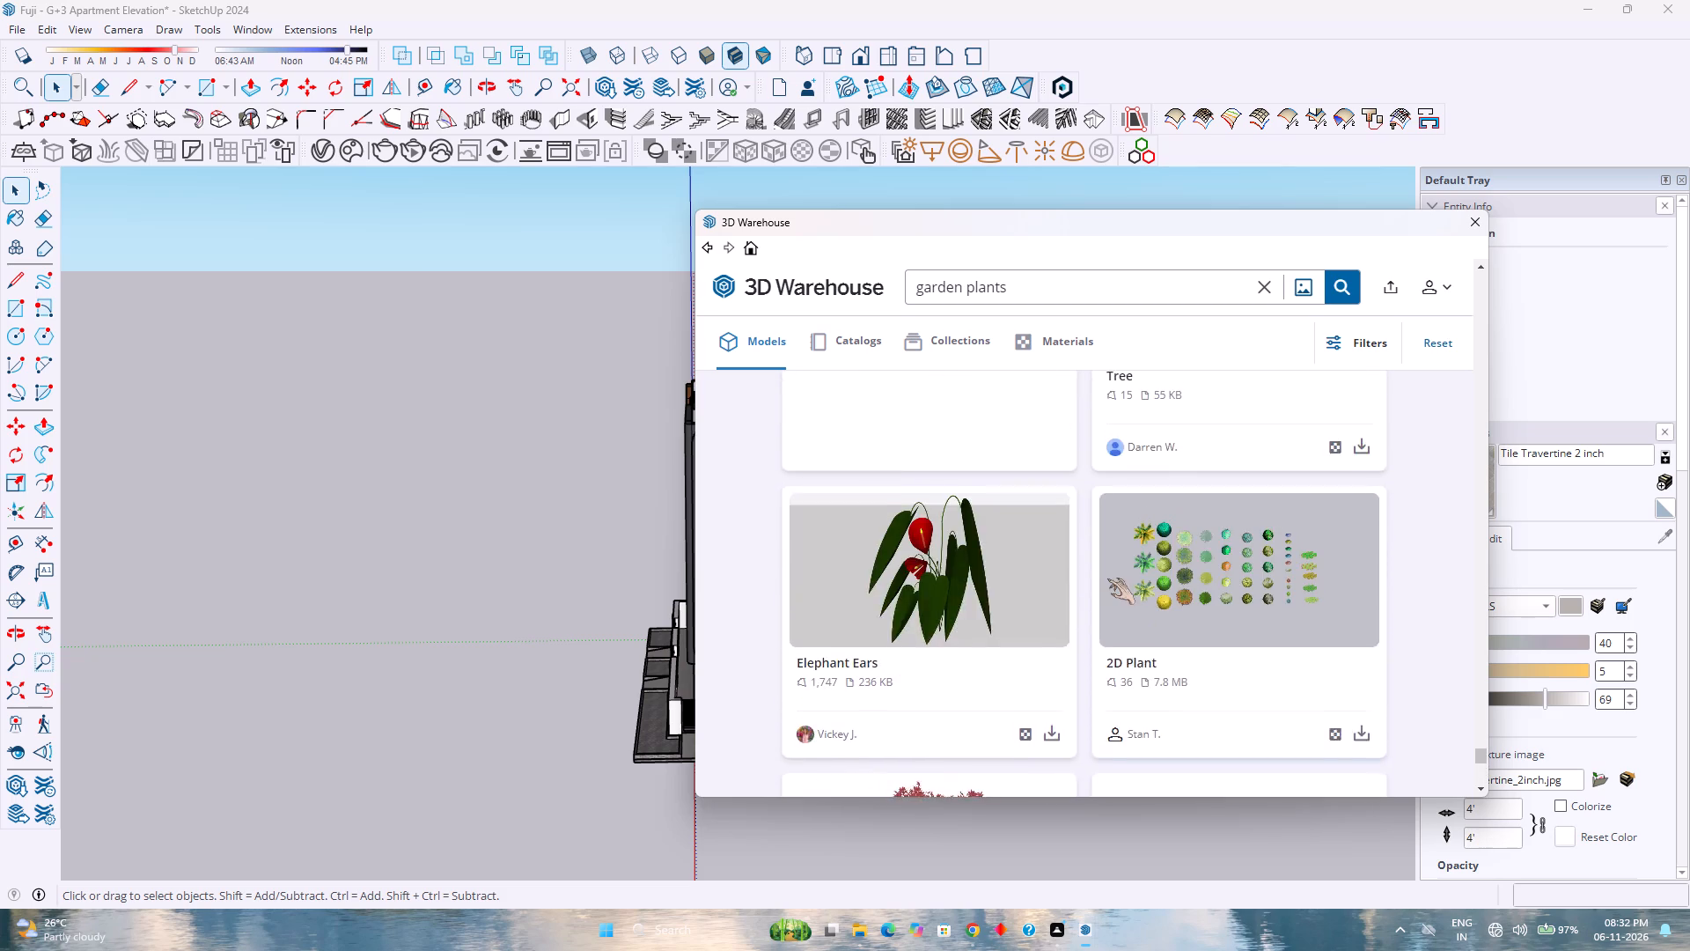
pyautogui.scroll(-13, 1107, 579)
pyautogui.scroll(2, 1105, 571)
pyautogui.scroll(-4, 1105, 571)
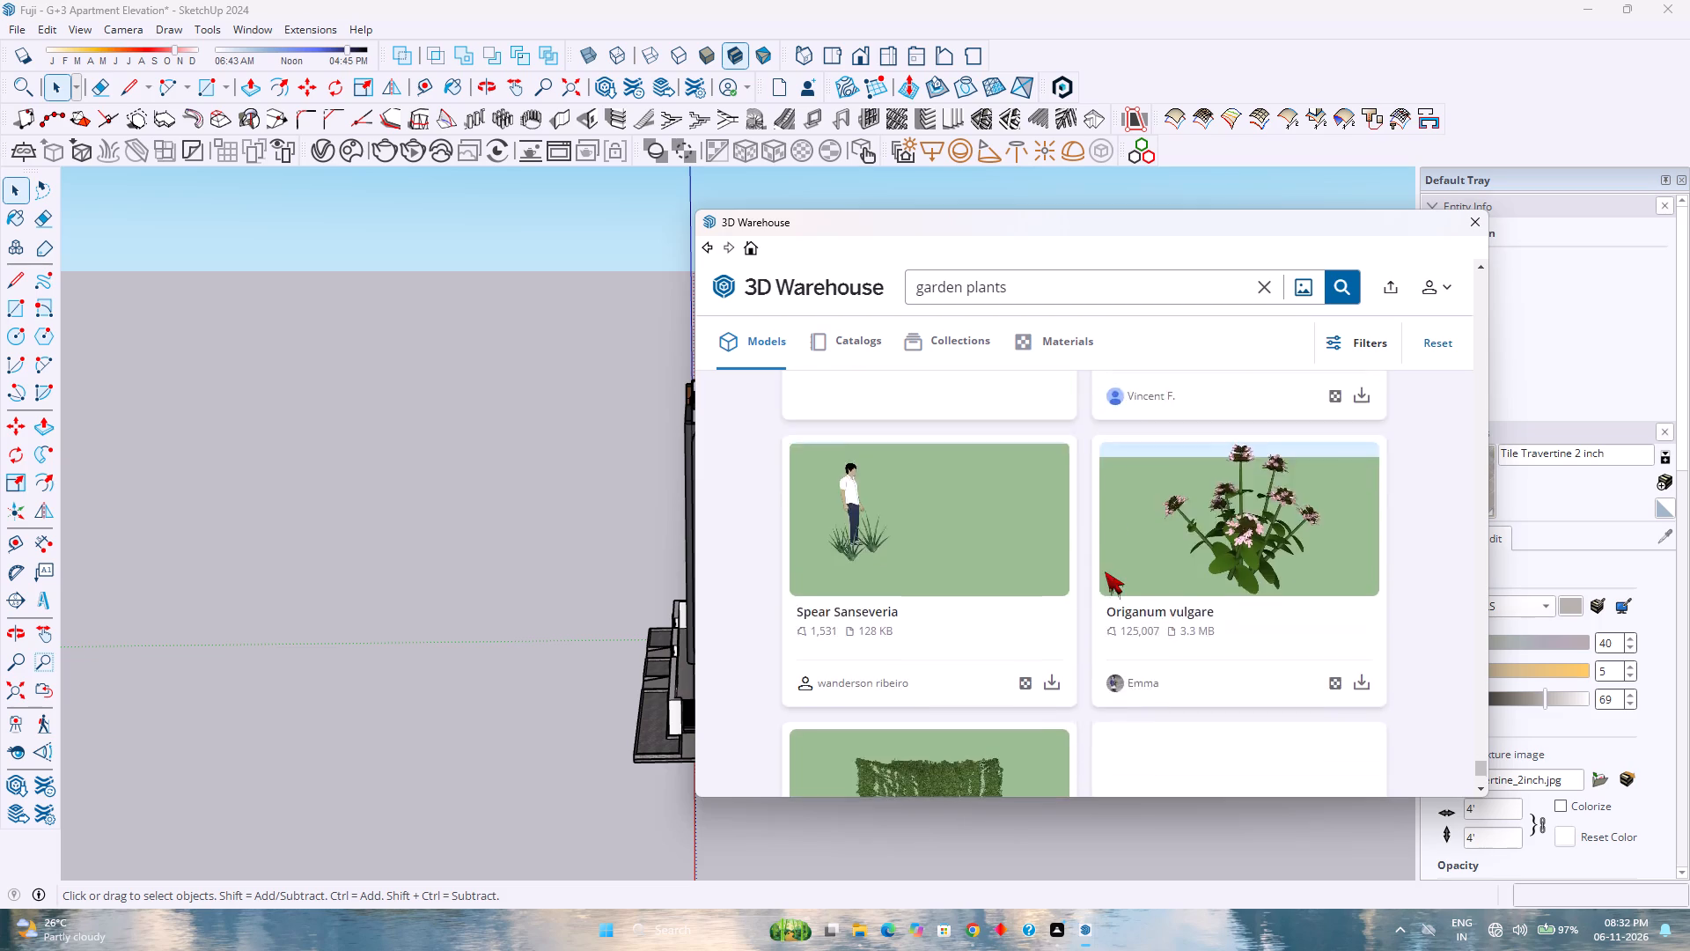
pyautogui.scroll(1, 1105, 571)
pyautogui.scroll(-5, 1105, 571)
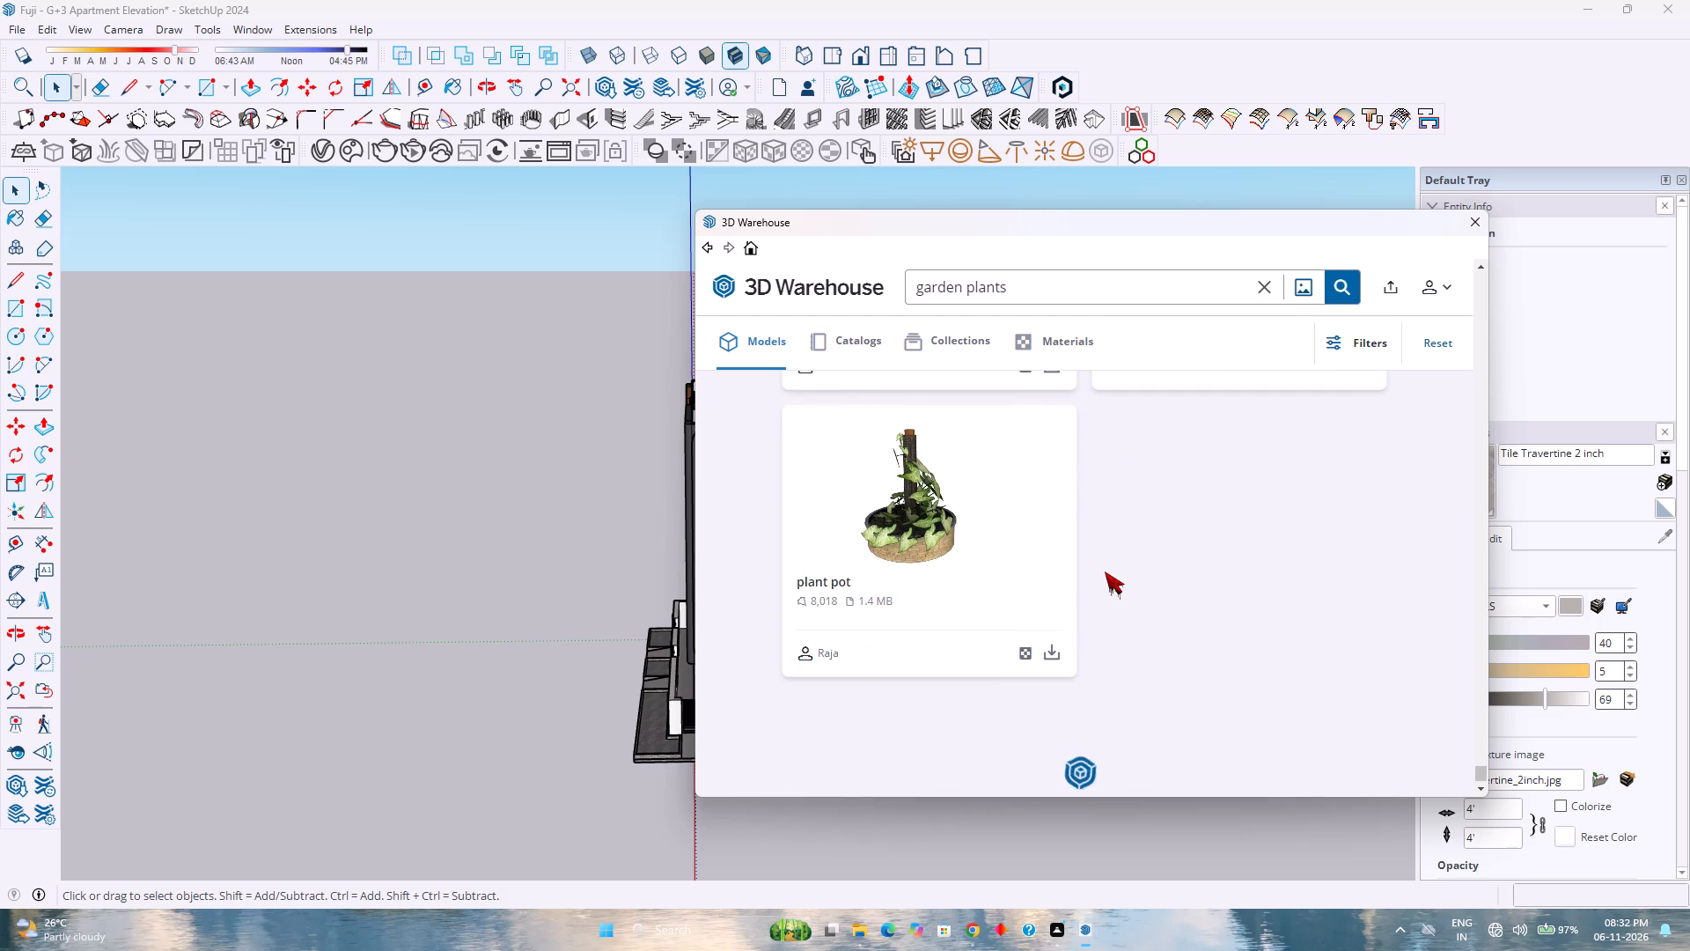
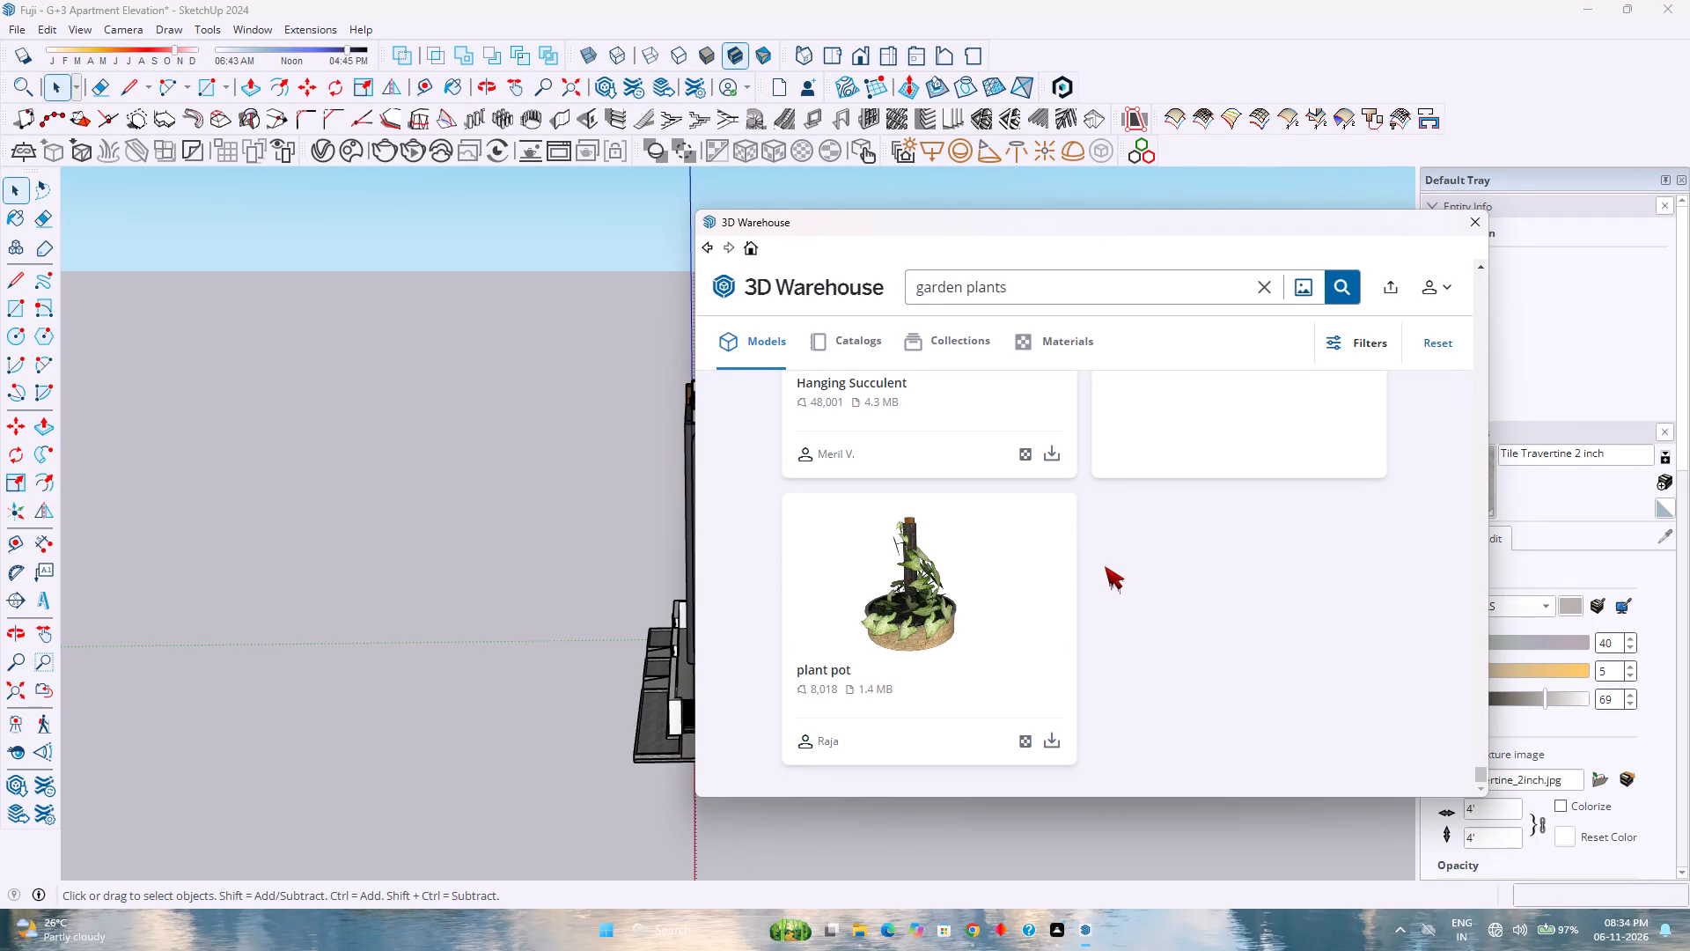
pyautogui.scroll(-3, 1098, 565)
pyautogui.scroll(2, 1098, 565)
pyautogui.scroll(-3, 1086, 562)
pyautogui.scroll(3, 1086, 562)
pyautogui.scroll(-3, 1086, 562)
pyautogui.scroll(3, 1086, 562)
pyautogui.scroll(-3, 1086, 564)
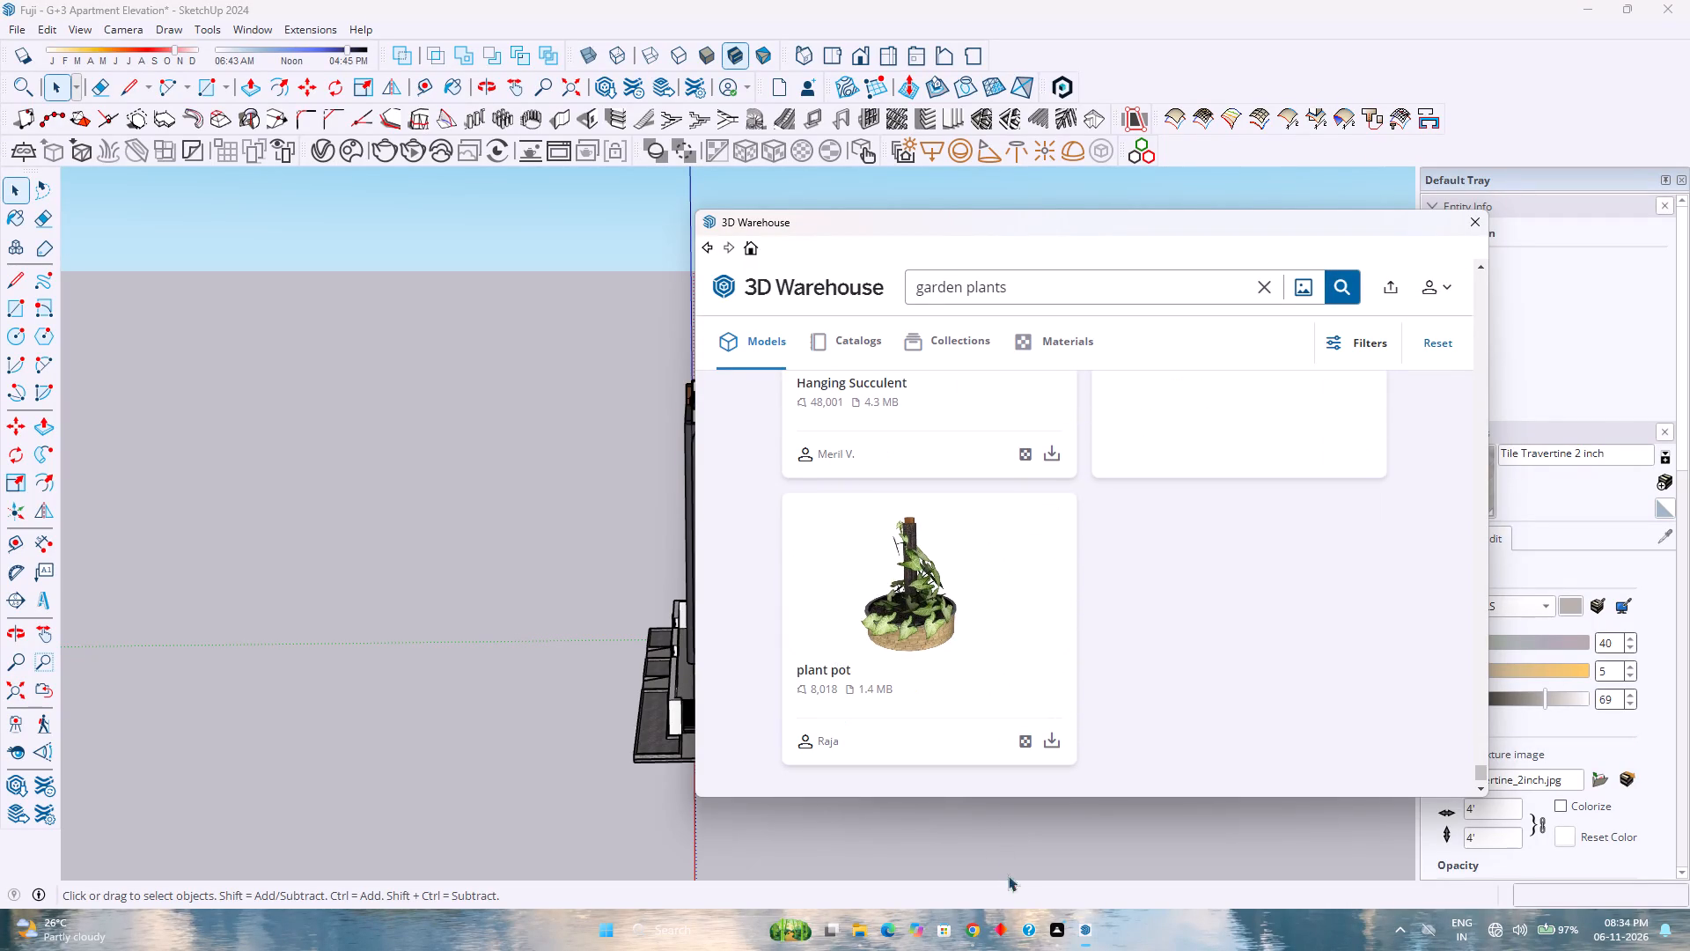
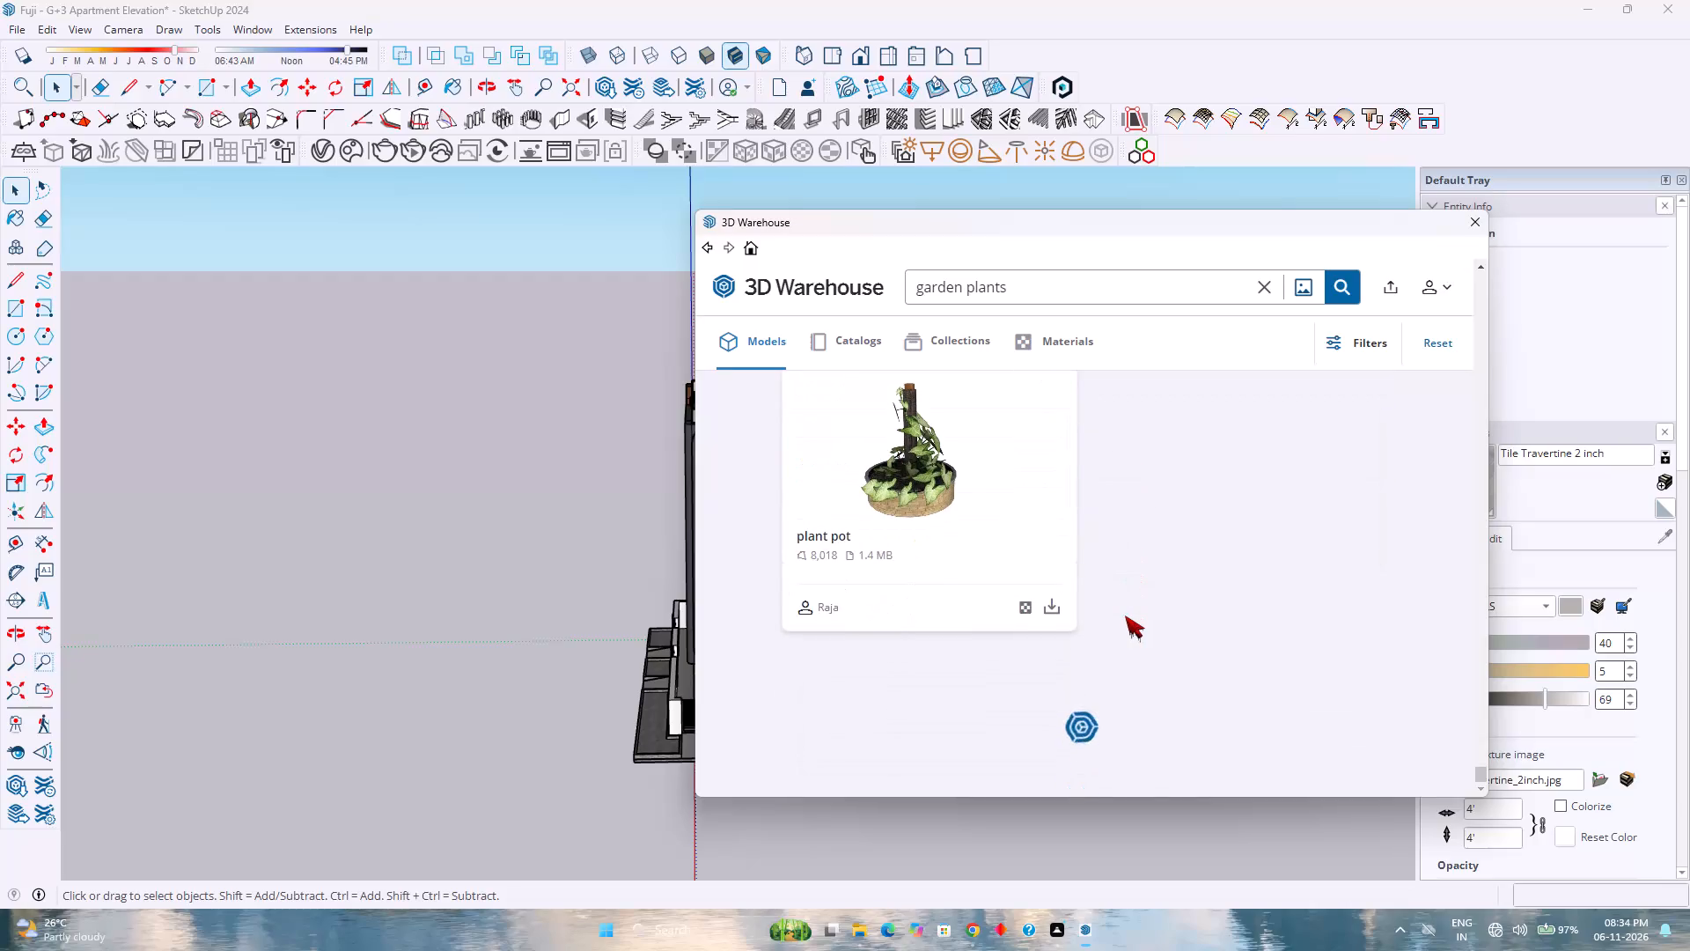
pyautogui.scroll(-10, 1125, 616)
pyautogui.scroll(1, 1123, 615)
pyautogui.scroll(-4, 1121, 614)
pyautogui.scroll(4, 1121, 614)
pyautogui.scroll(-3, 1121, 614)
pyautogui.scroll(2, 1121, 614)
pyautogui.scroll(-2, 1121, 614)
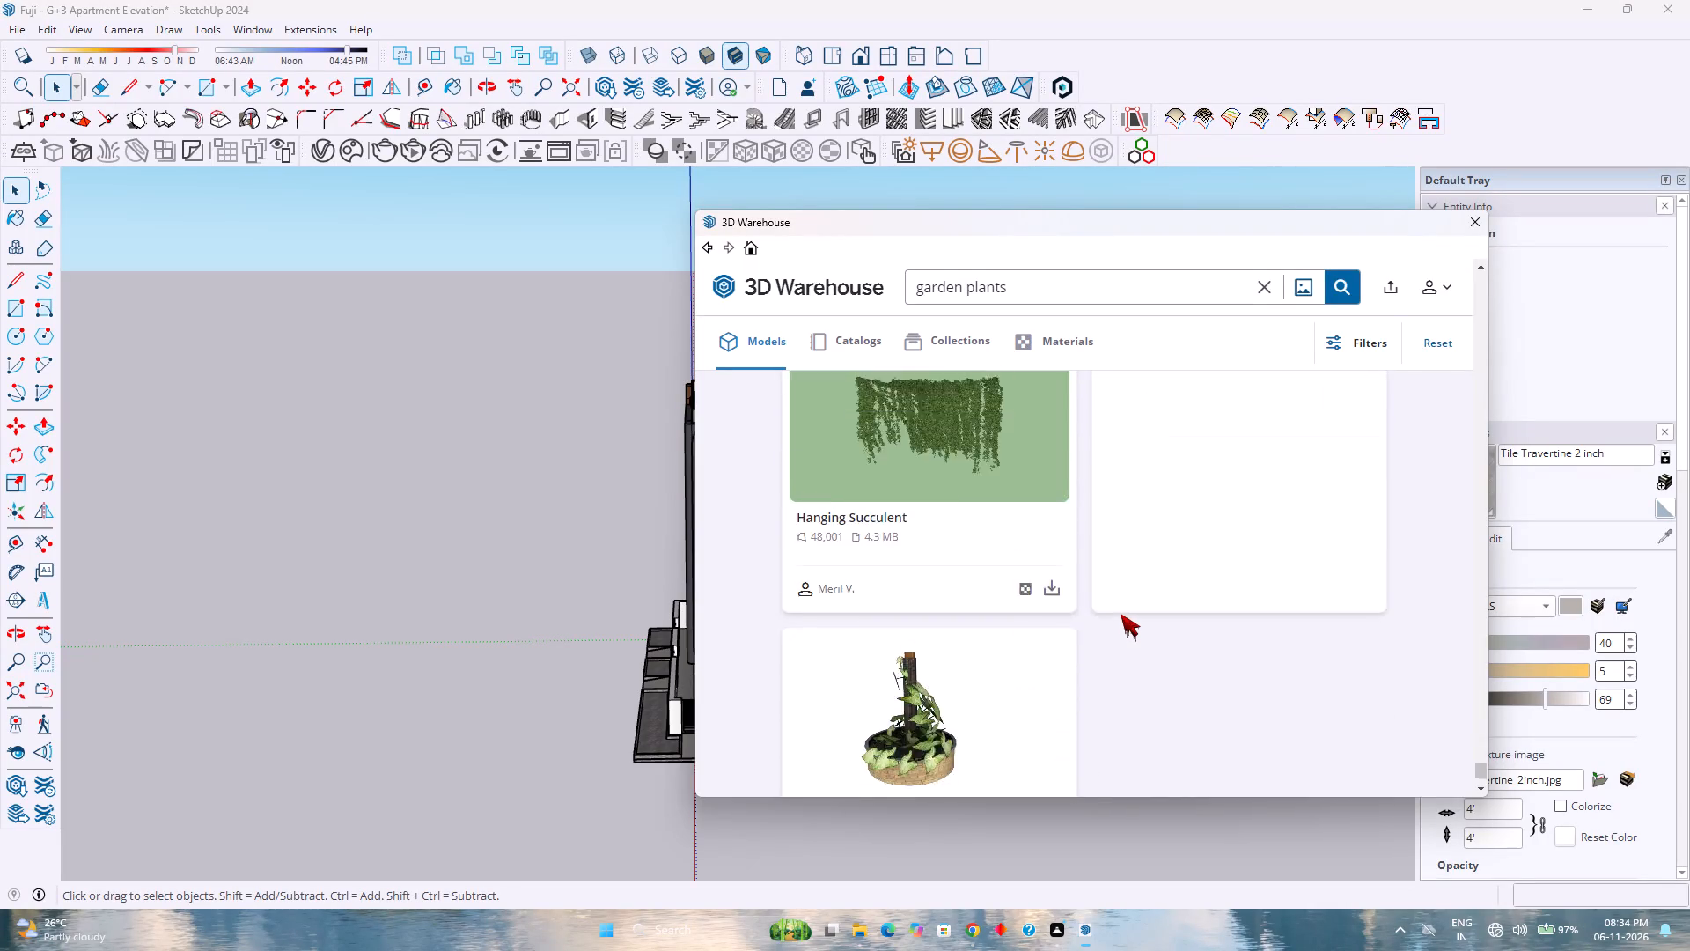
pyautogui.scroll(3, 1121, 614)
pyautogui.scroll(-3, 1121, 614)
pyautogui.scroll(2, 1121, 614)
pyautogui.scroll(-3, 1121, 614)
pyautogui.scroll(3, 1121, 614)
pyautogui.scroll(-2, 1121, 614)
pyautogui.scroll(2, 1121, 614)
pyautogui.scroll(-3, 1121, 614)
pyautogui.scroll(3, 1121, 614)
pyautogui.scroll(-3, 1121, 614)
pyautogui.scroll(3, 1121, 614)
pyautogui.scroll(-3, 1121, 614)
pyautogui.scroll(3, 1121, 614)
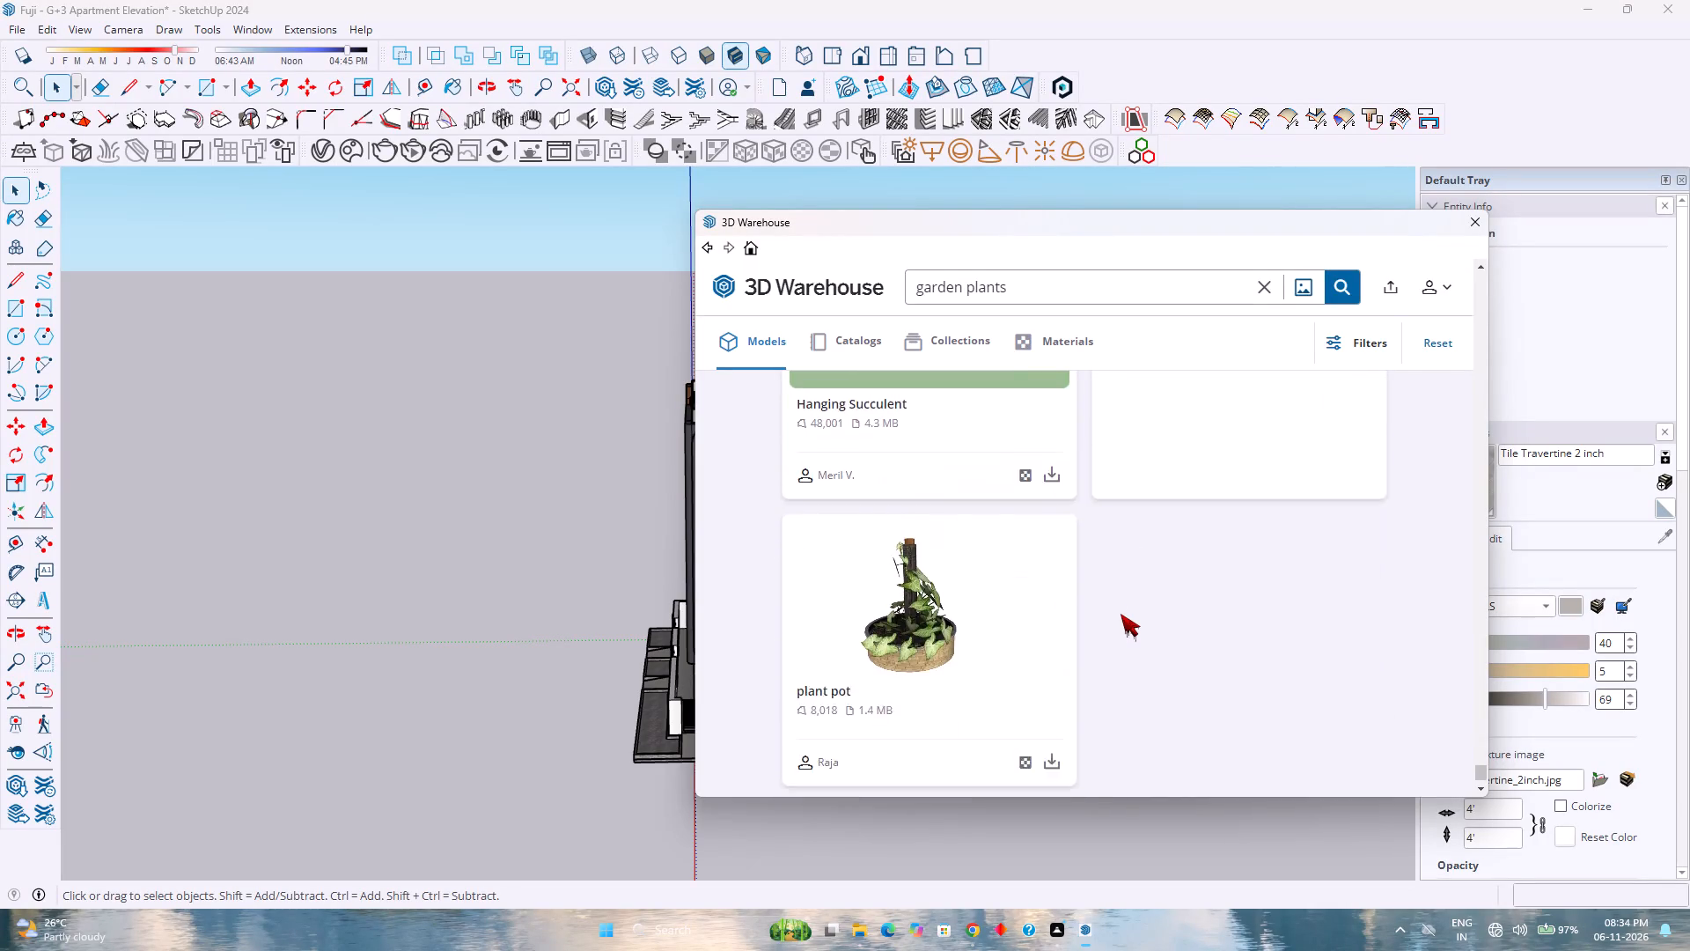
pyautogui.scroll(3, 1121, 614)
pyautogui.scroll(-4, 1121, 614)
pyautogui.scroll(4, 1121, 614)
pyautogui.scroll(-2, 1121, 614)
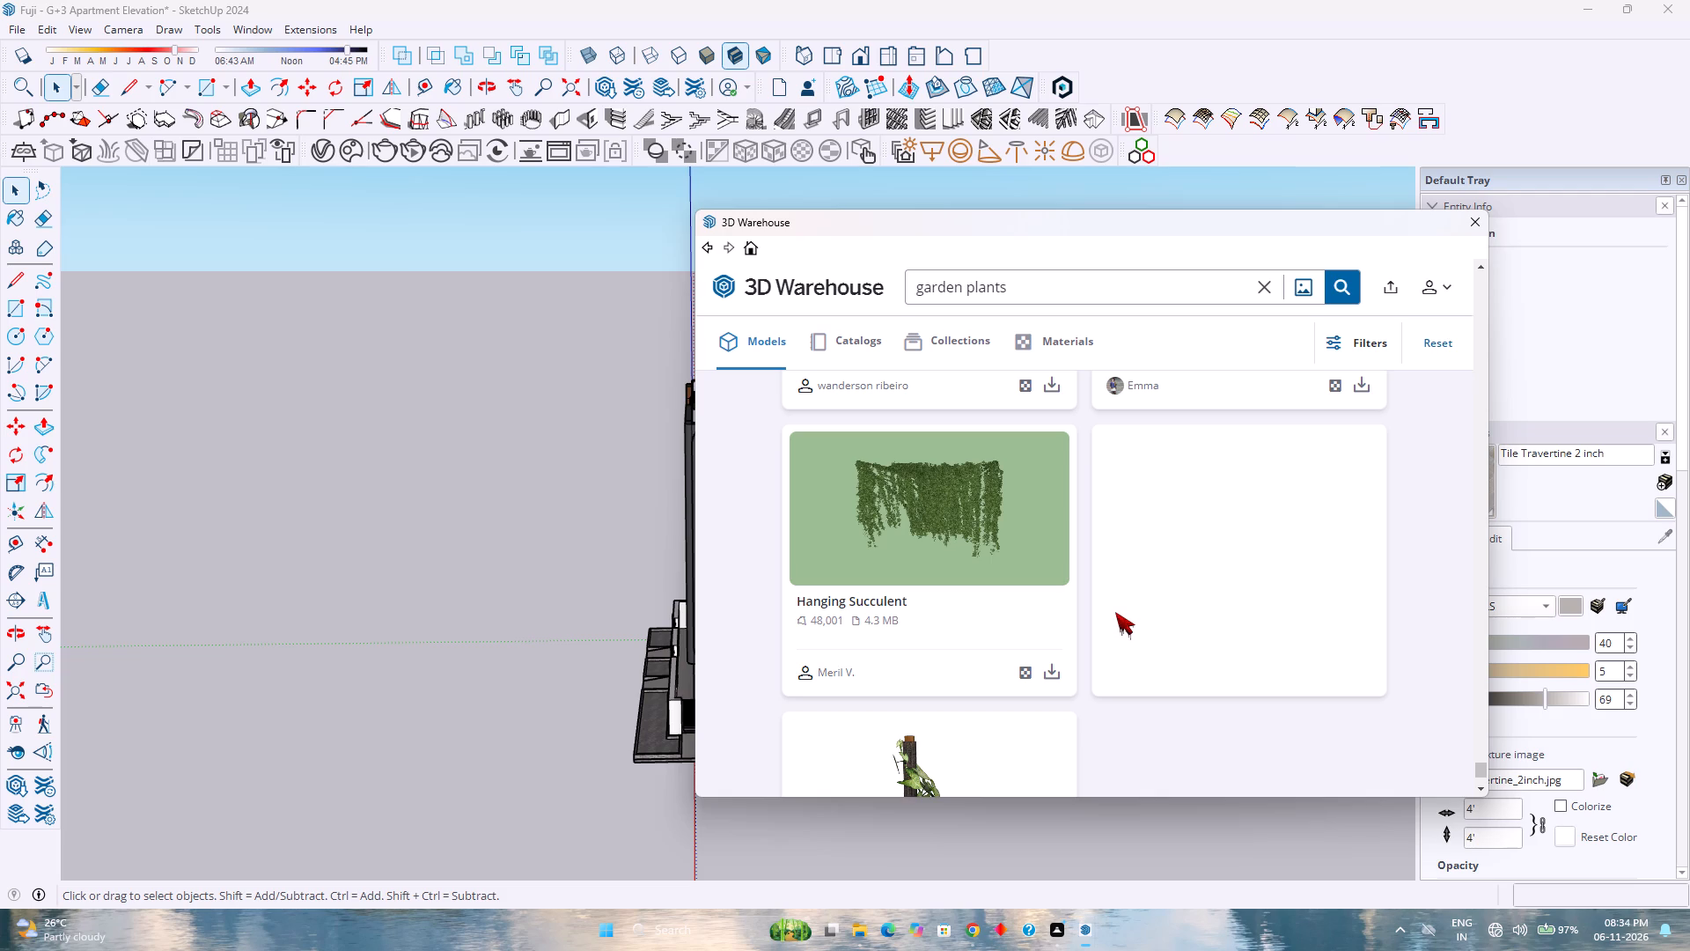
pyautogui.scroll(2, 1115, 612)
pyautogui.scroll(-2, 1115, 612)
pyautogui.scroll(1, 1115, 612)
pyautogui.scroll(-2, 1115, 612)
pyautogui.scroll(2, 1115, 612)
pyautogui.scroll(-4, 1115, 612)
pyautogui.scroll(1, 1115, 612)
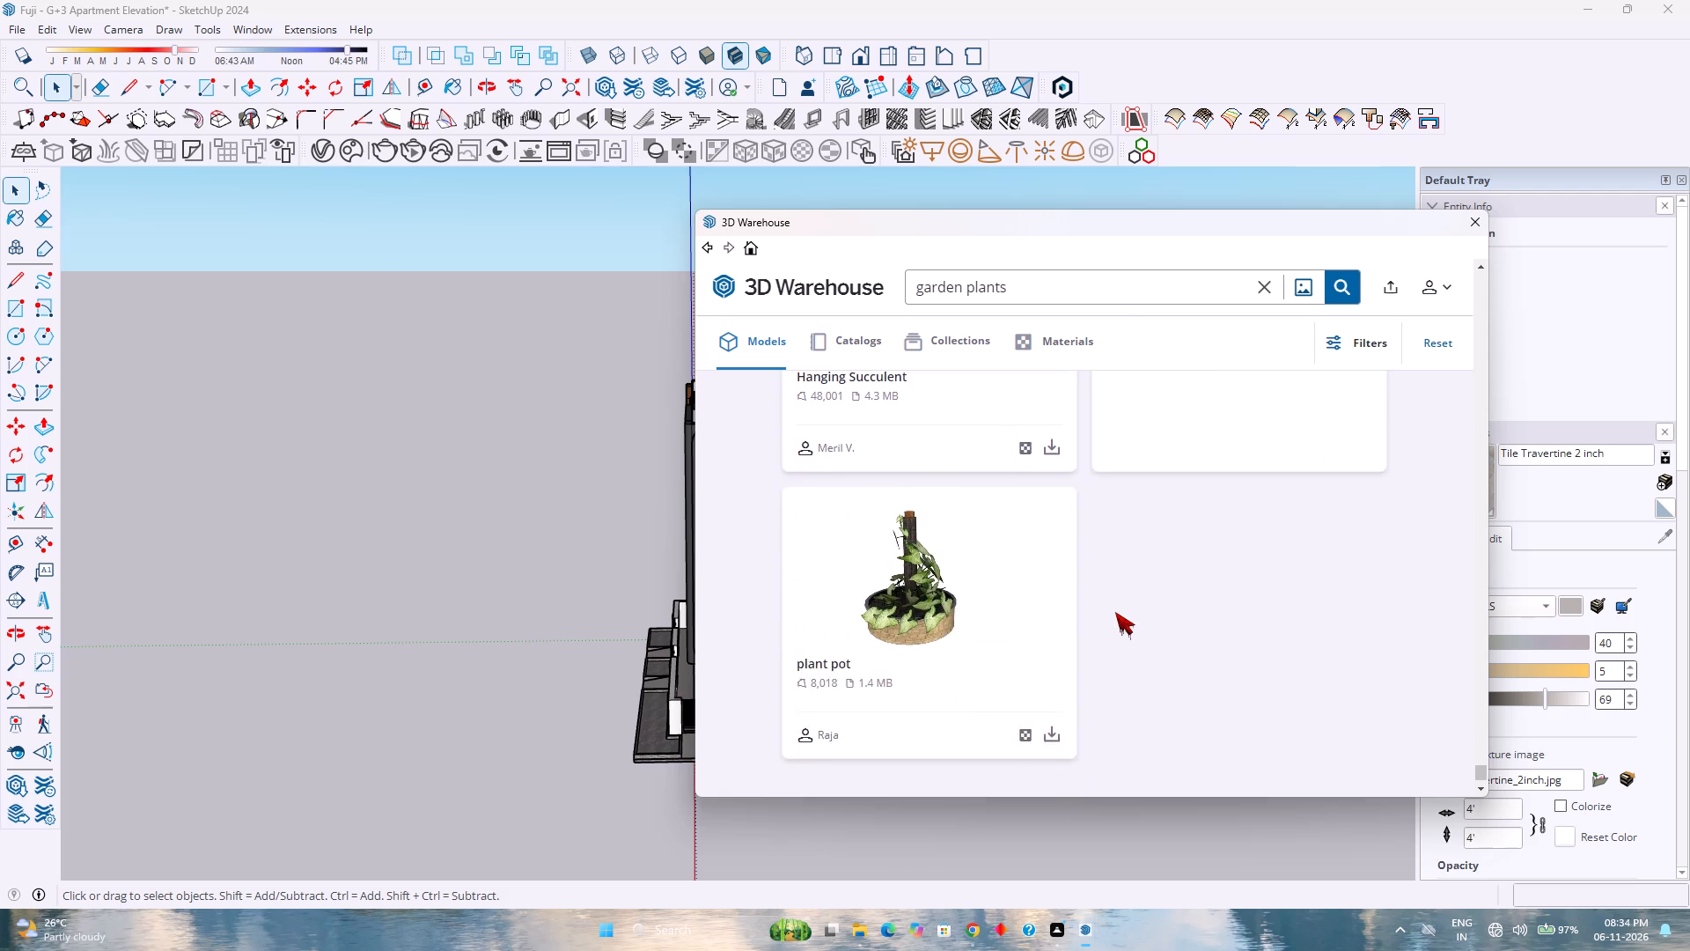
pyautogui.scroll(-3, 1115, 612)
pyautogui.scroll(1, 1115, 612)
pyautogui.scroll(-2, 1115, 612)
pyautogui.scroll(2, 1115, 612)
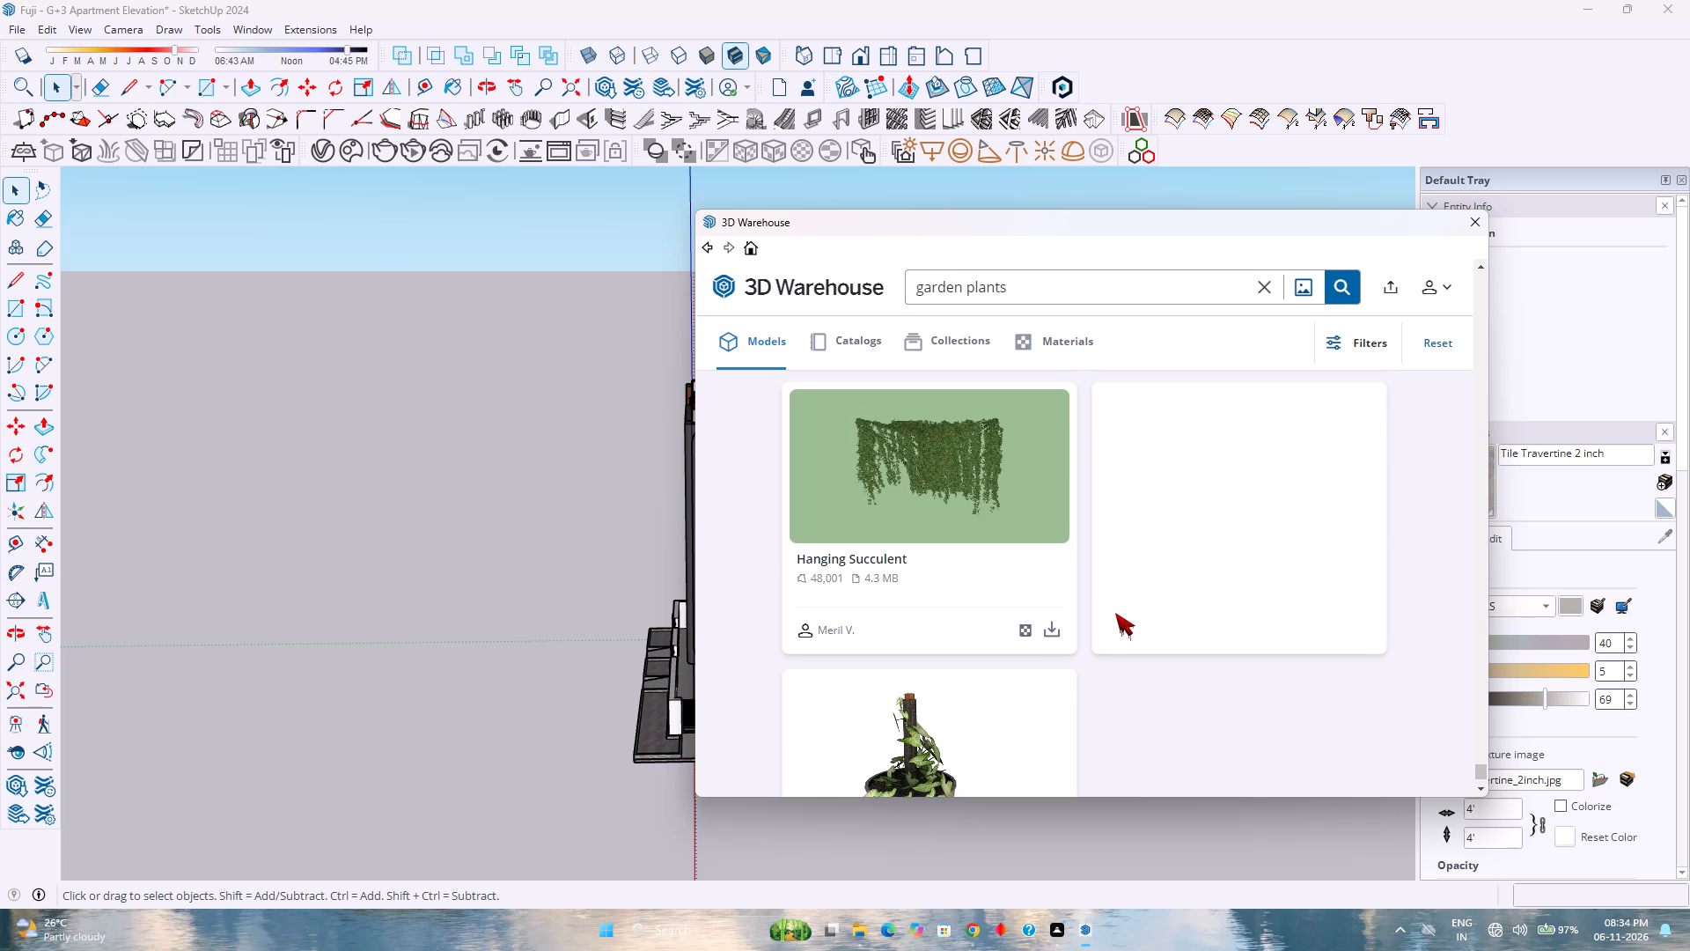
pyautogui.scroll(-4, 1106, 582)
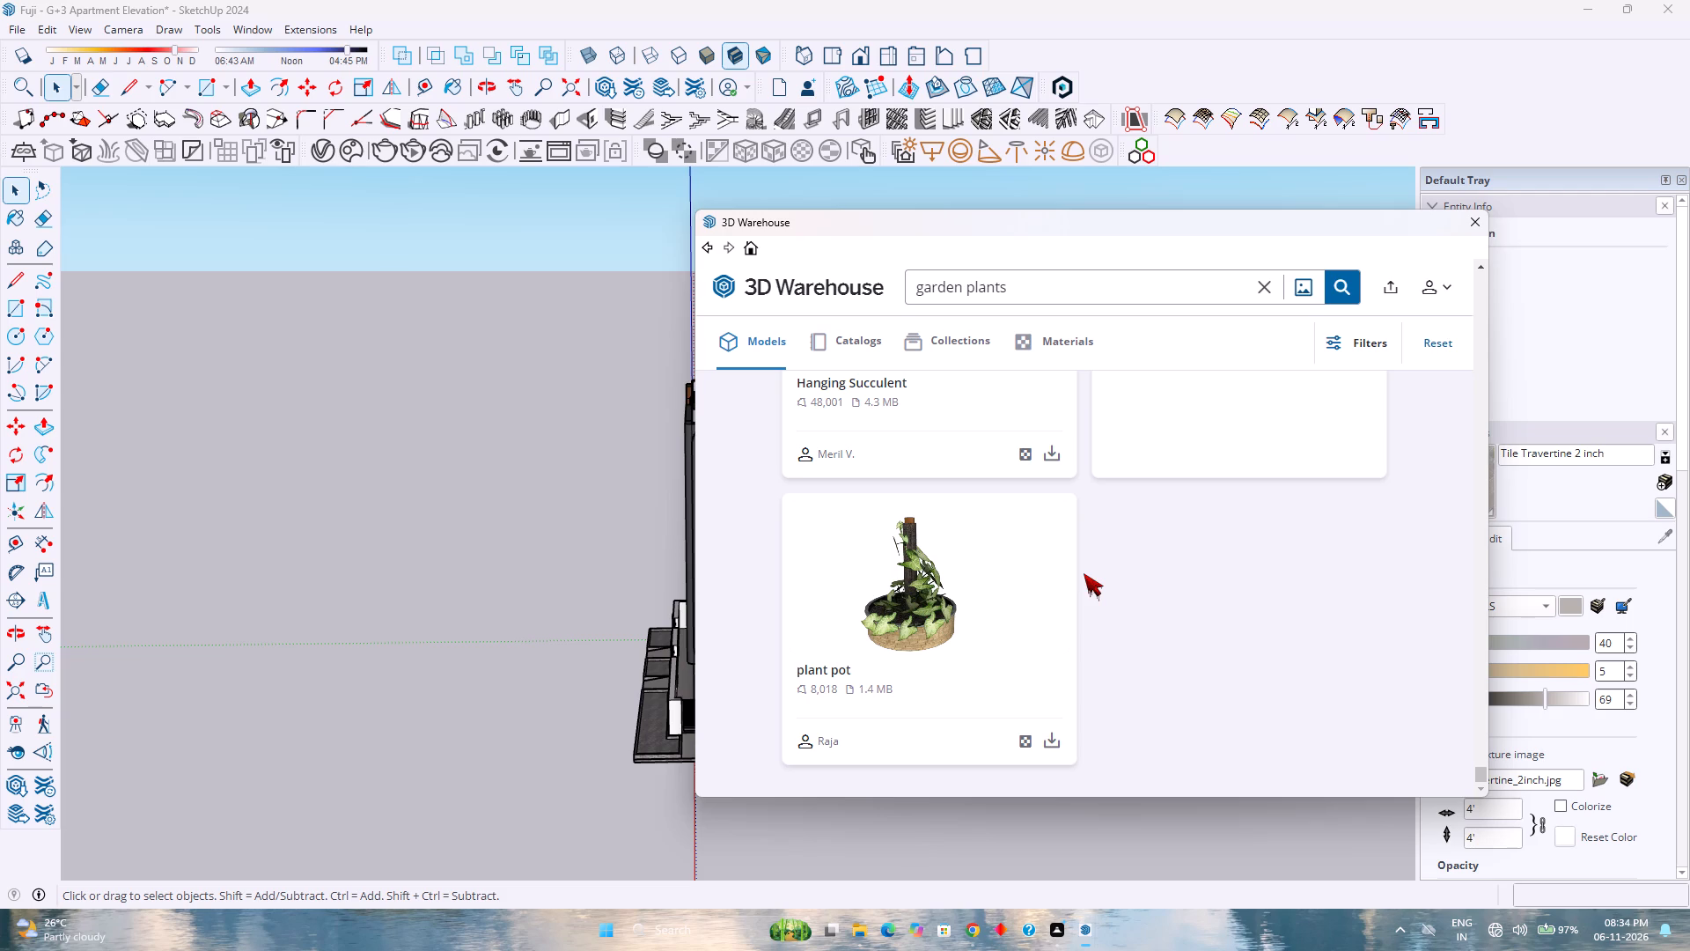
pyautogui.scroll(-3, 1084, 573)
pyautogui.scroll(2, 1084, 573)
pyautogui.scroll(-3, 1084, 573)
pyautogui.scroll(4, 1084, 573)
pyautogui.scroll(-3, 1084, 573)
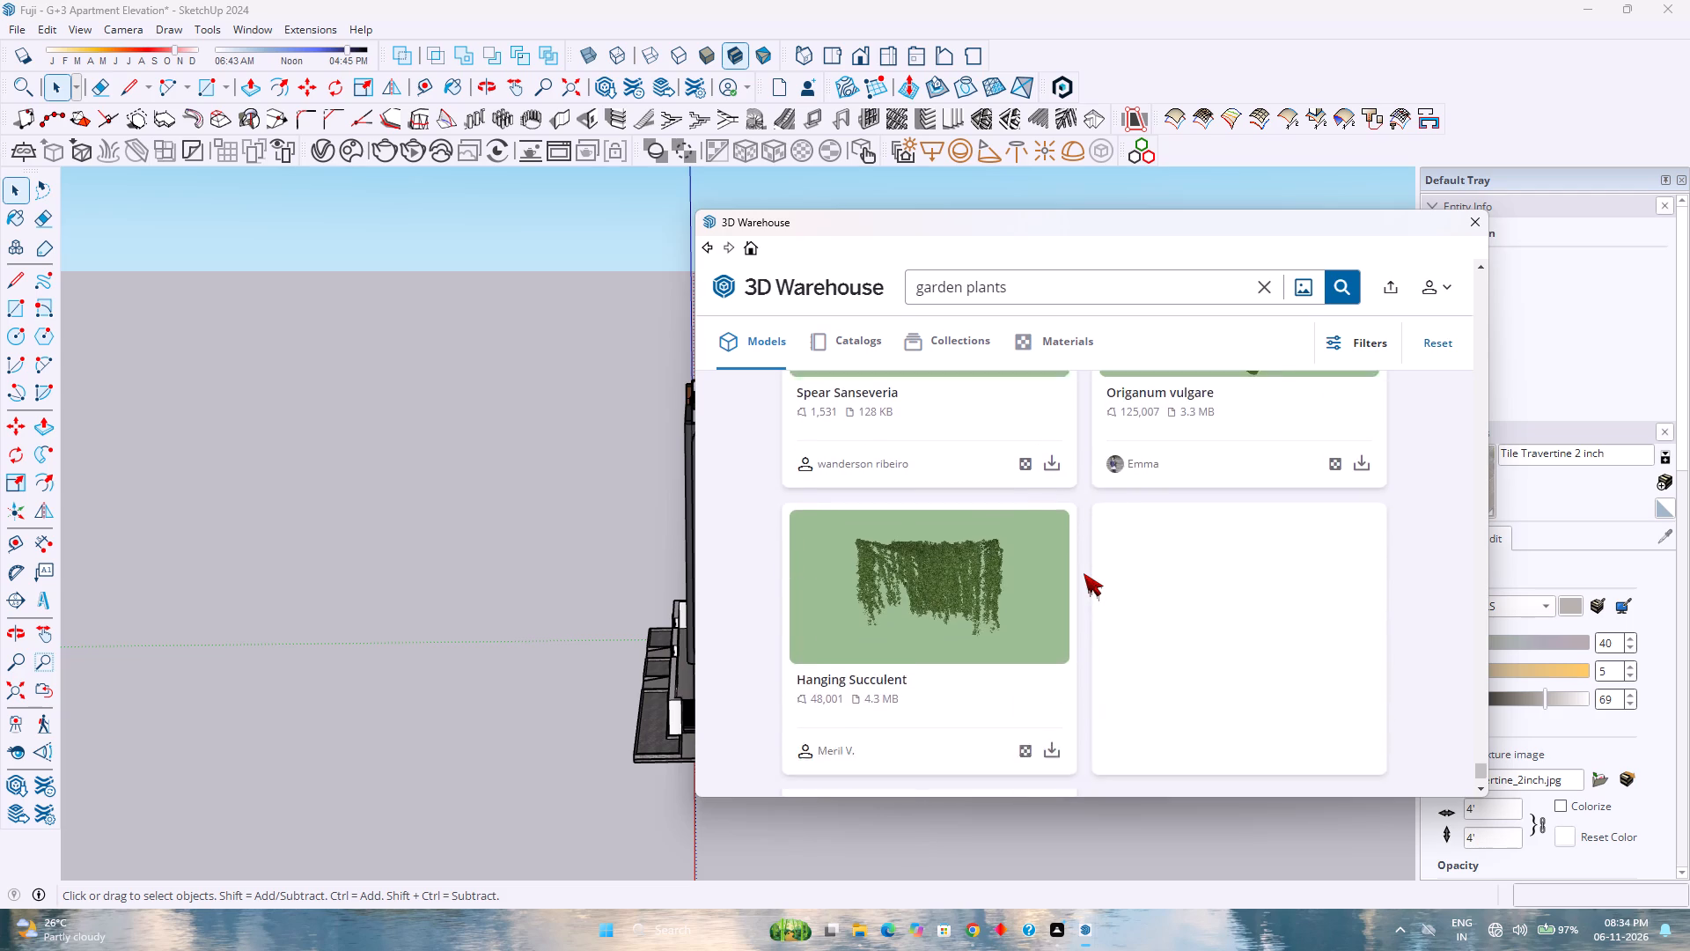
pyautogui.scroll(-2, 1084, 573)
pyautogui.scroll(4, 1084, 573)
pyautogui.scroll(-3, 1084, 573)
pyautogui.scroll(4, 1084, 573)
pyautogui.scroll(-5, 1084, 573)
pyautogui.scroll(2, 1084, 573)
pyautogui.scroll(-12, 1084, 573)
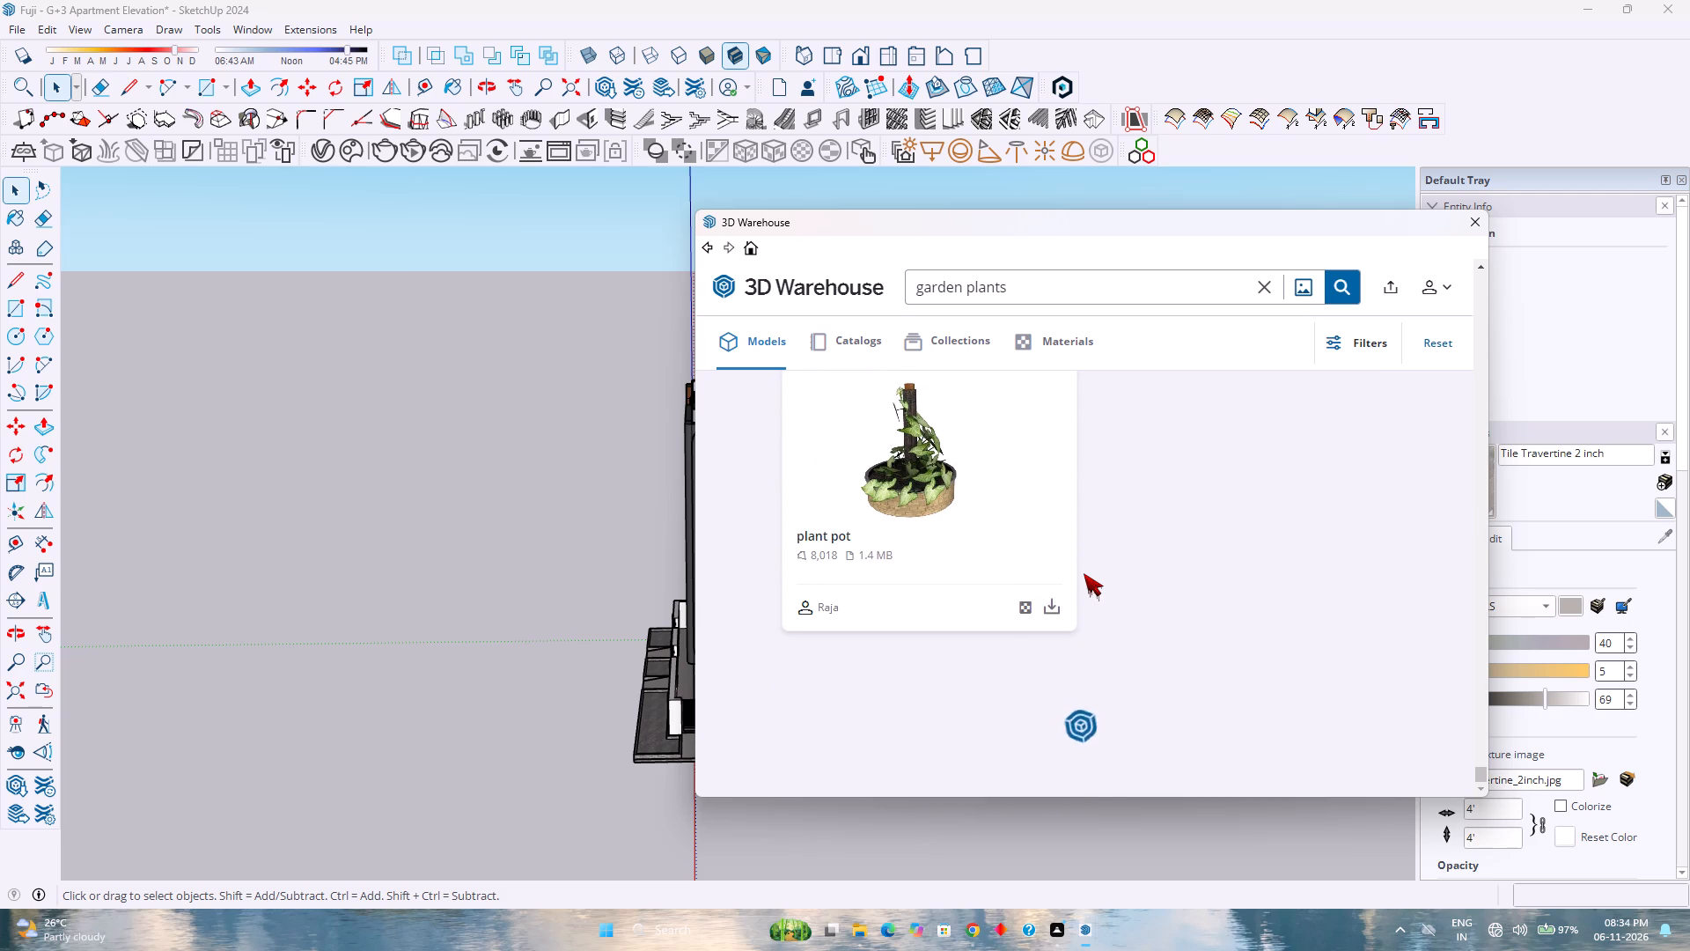
# Look back through the earlier garden plants results in 3D Warehouse for models suitable for landscaping the apartment.
pyautogui.scroll(17, 1084, 573)
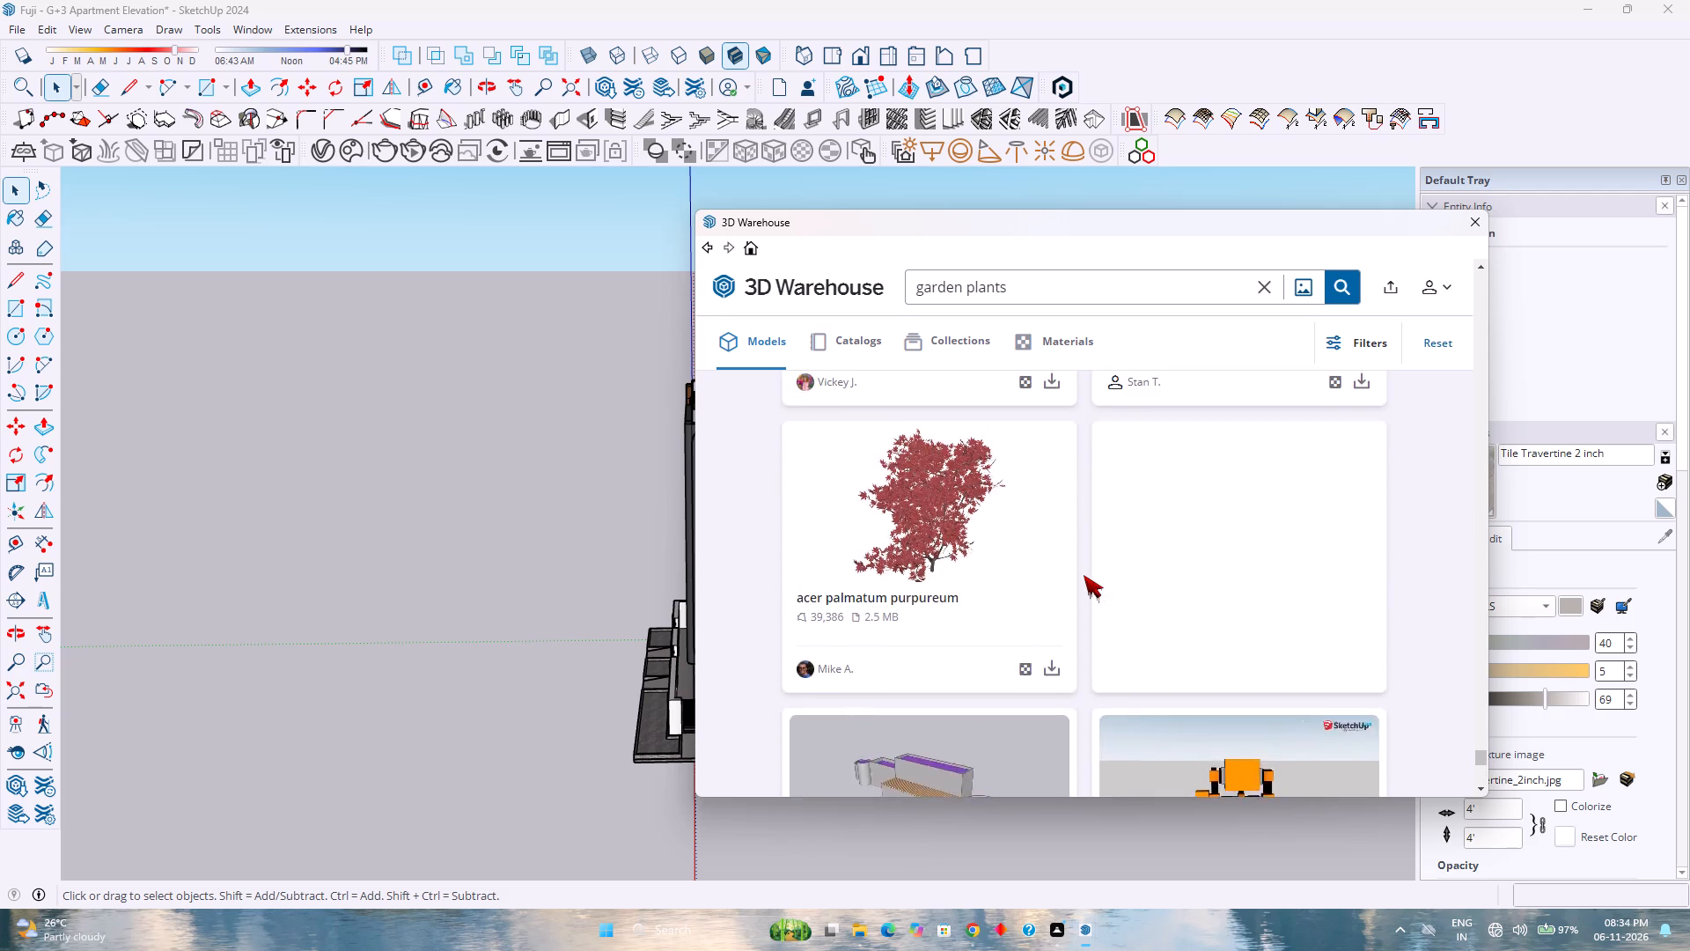
pyautogui.scroll(3, 1084, 575)
pyautogui.scroll(-3, 1084, 575)
pyautogui.scroll(3, 1084, 575)
pyautogui.scroll(-3, 1084, 575)
pyautogui.scroll(3, 1084, 575)
pyautogui.scroll(-2, 1084, 575)
pyautogui.scroll(2, 1084, 575)
pyautogui.scroll(-2, 1084, 575)
pyautogui.scroll(2, 1084, 575)
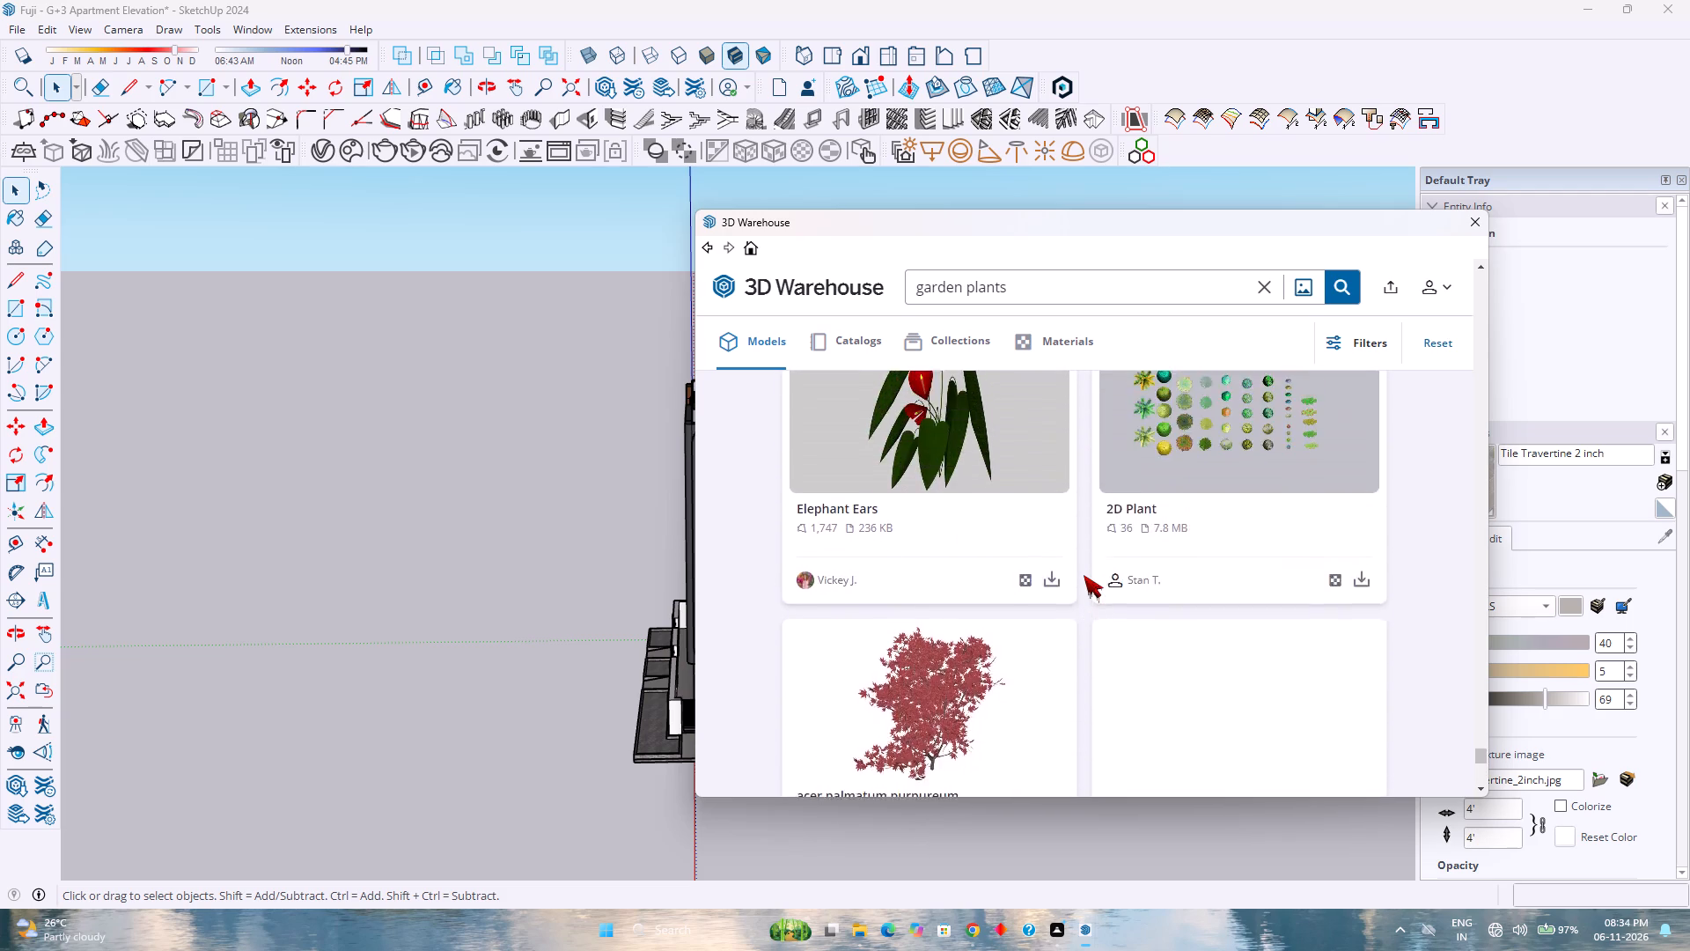
pyautogui.scroll(-4, 1084, 575)
pyautogui.scroll(3, 1084, 575)
pyautogui.scroll(-3, 1084, 575)
pyautogui.scroll(3, 1084, 575)
pyautogui.scroll(-3, 1084, 575)
pyautogui.scroll(3, 1084, 575)
pyautogui.scroll(-3, 1084, 575)
pyautogui.scroll(2, 1084, 575)
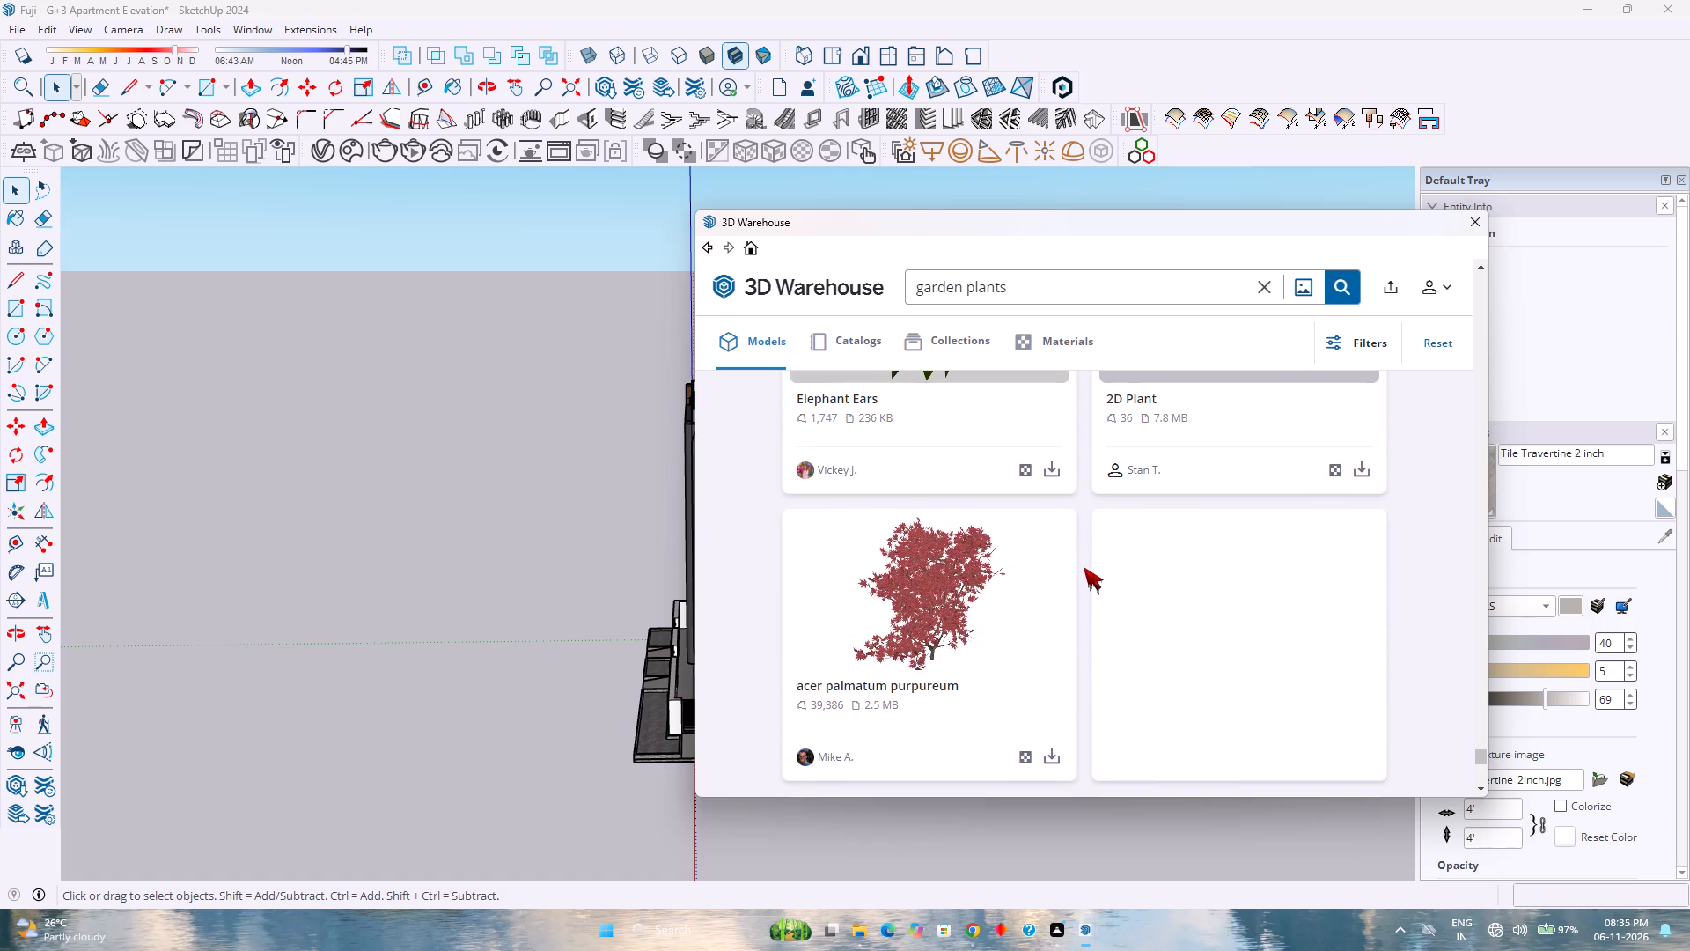
pyautogui.scroll(1, 1084, 567)
pyautogui.scroll(-3, 1084, 567)
pyautogui.scroll(16, 1084, 567)
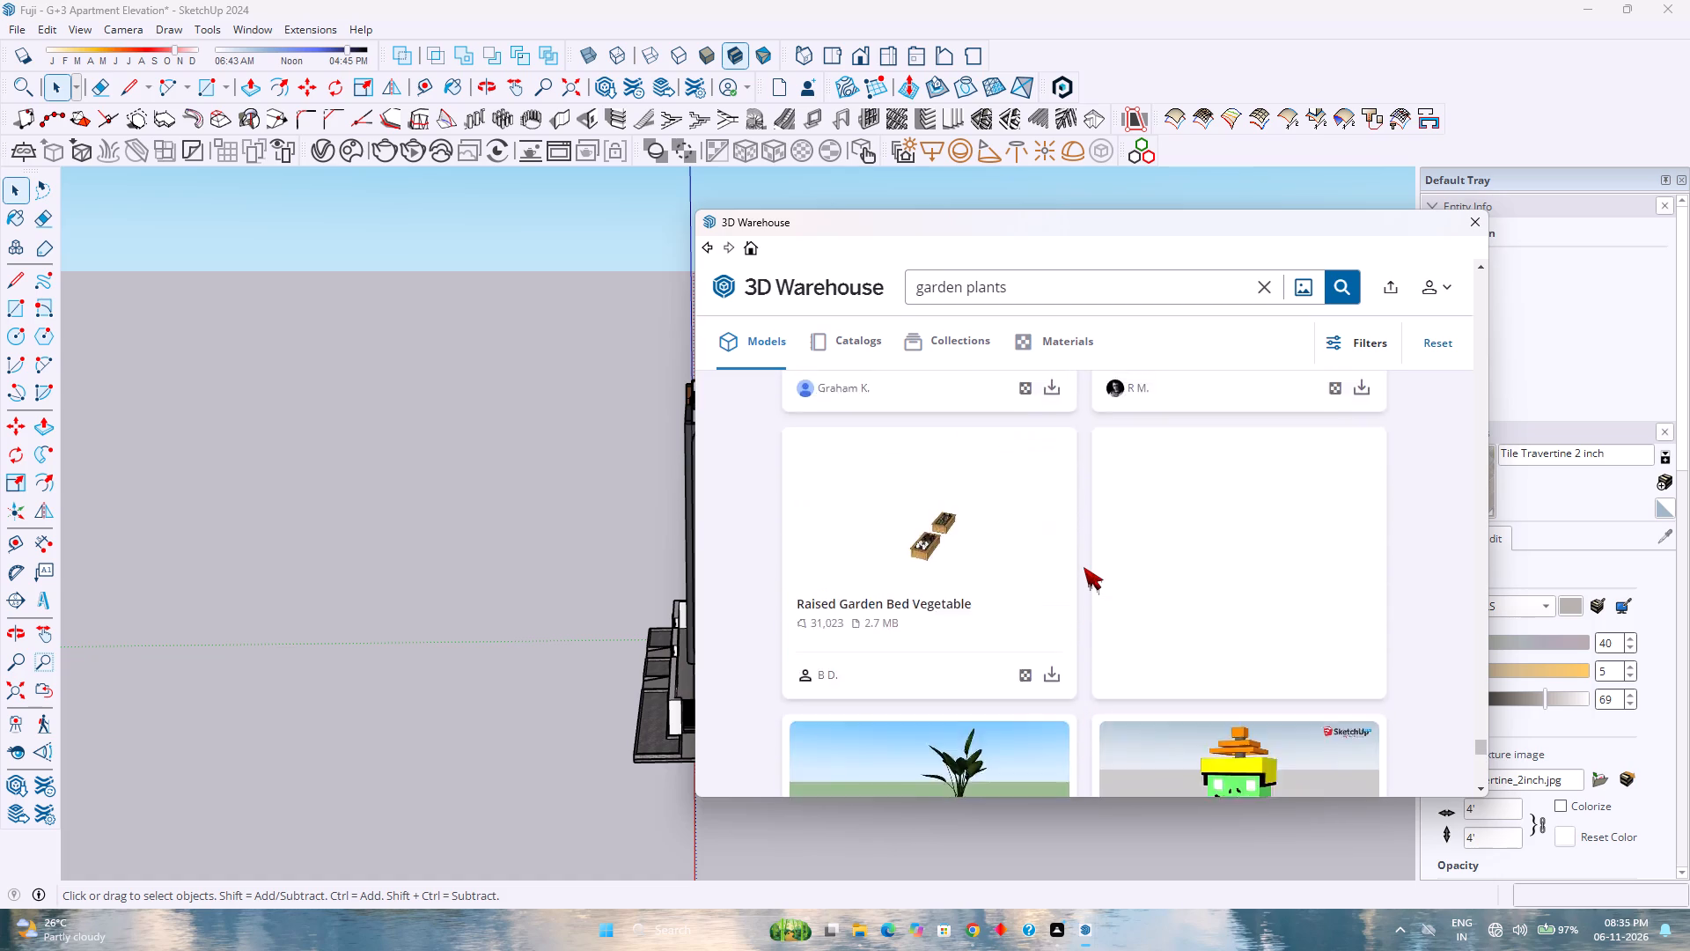
pyautogui.scroll(5, 1084, 567)
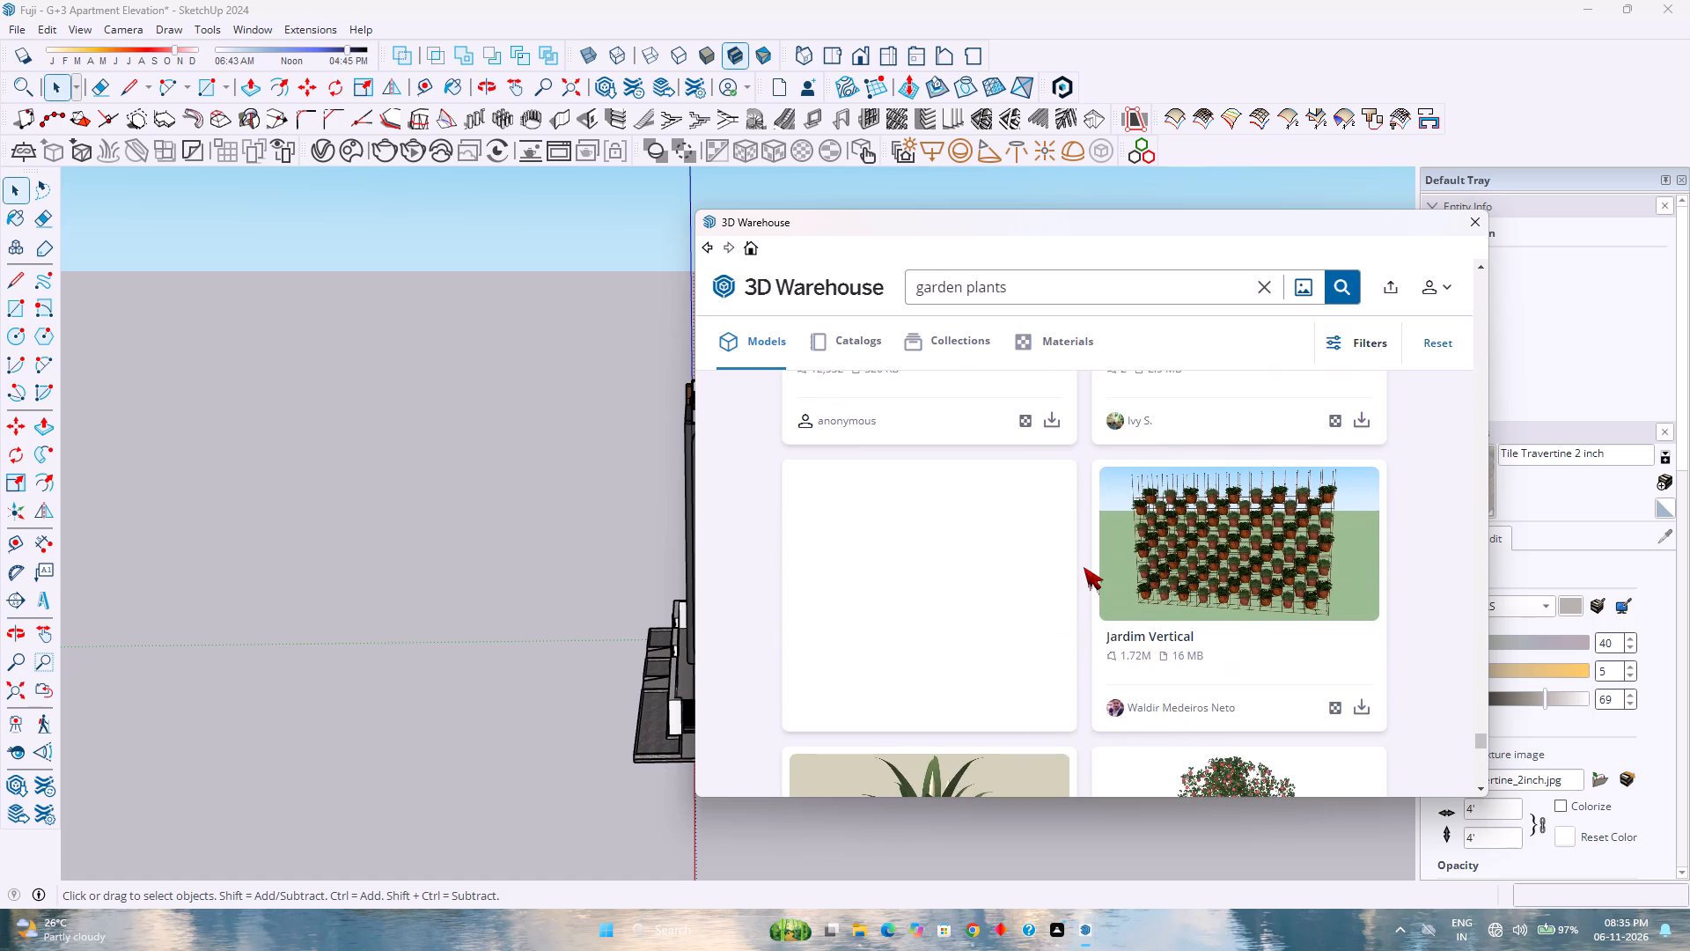
pyautogui.scroll(-3, 1084, 567)
pyautogui.scroll(3, 1084, 567)
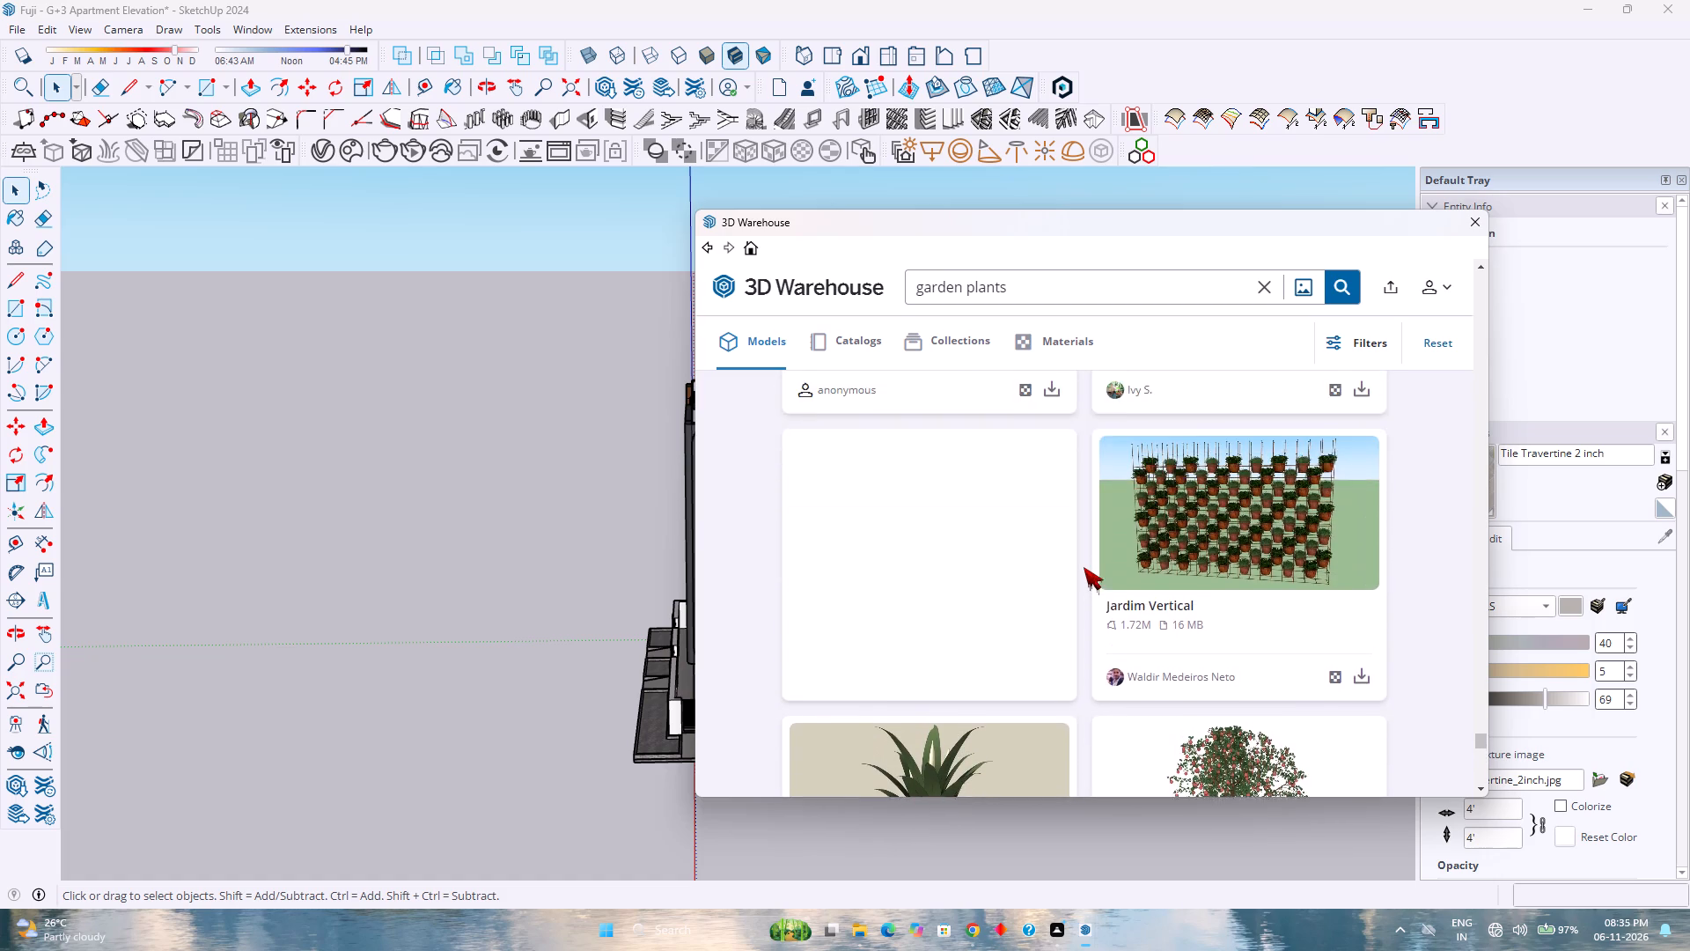
pyautogui.scroll(-3, 1084, 567)
pyautogui.scroll(3, 1084, 567)
pyautogui.scroll(-3, 1084, 567)
pyautogui.scroll(3, 1084, 567)
pyautogui.scroll(-3, 1084, 567)
pyautogui.scroll(9, 1084, 567)
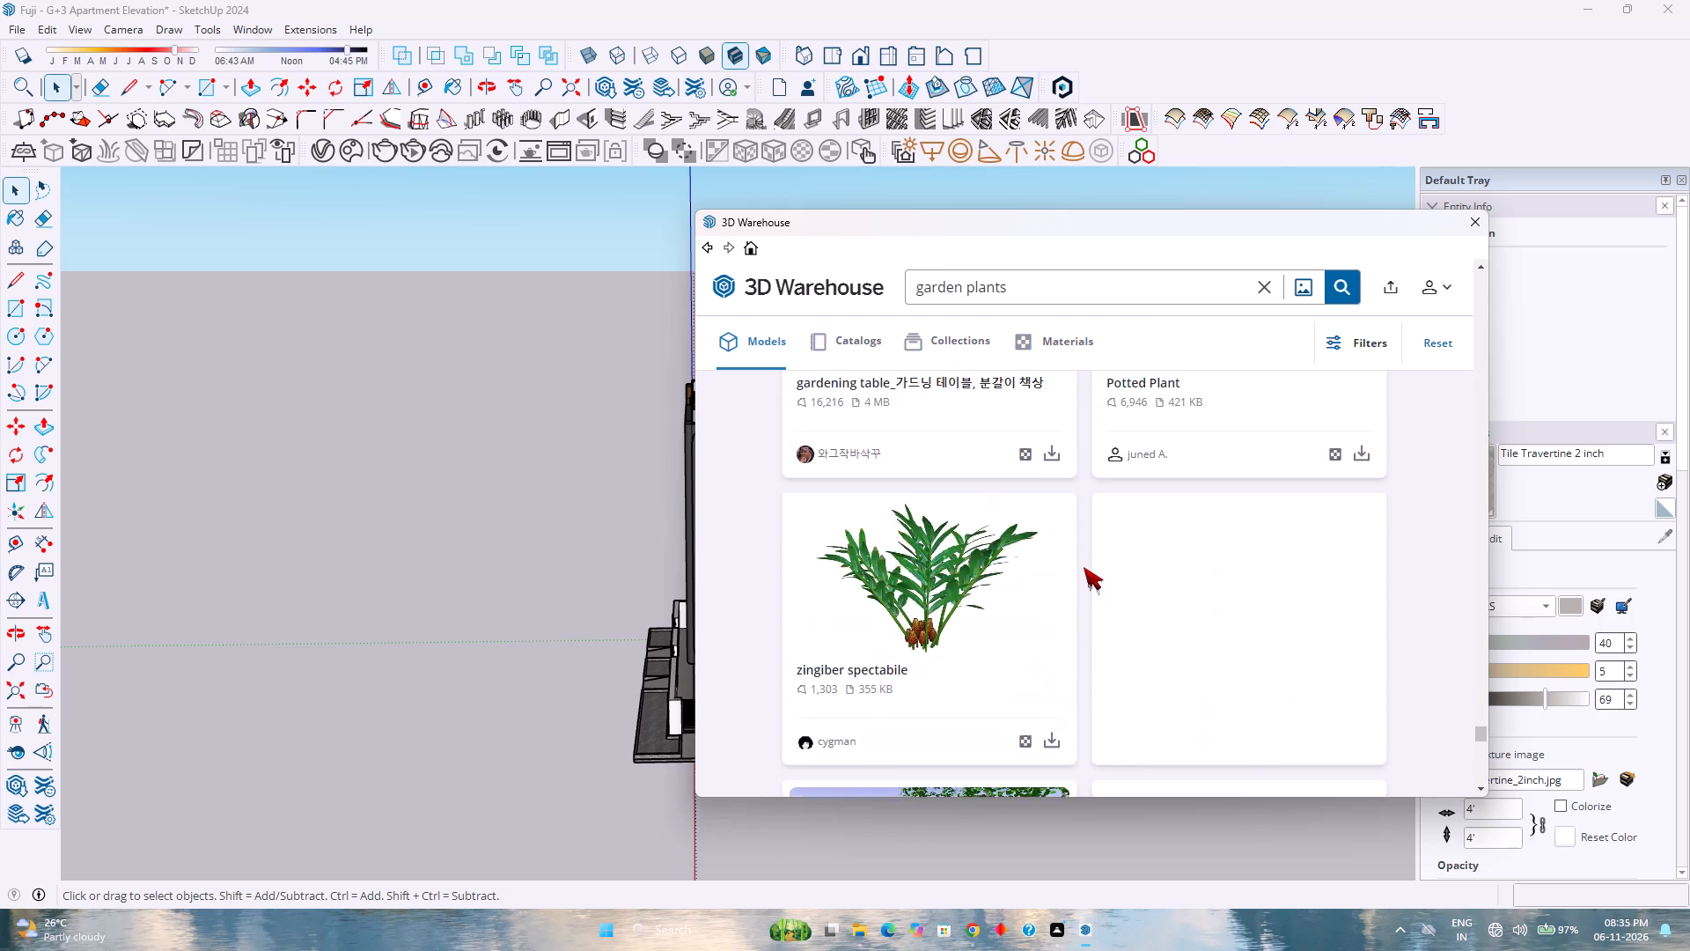
pyautogui.scroll(3, 1084, 567)
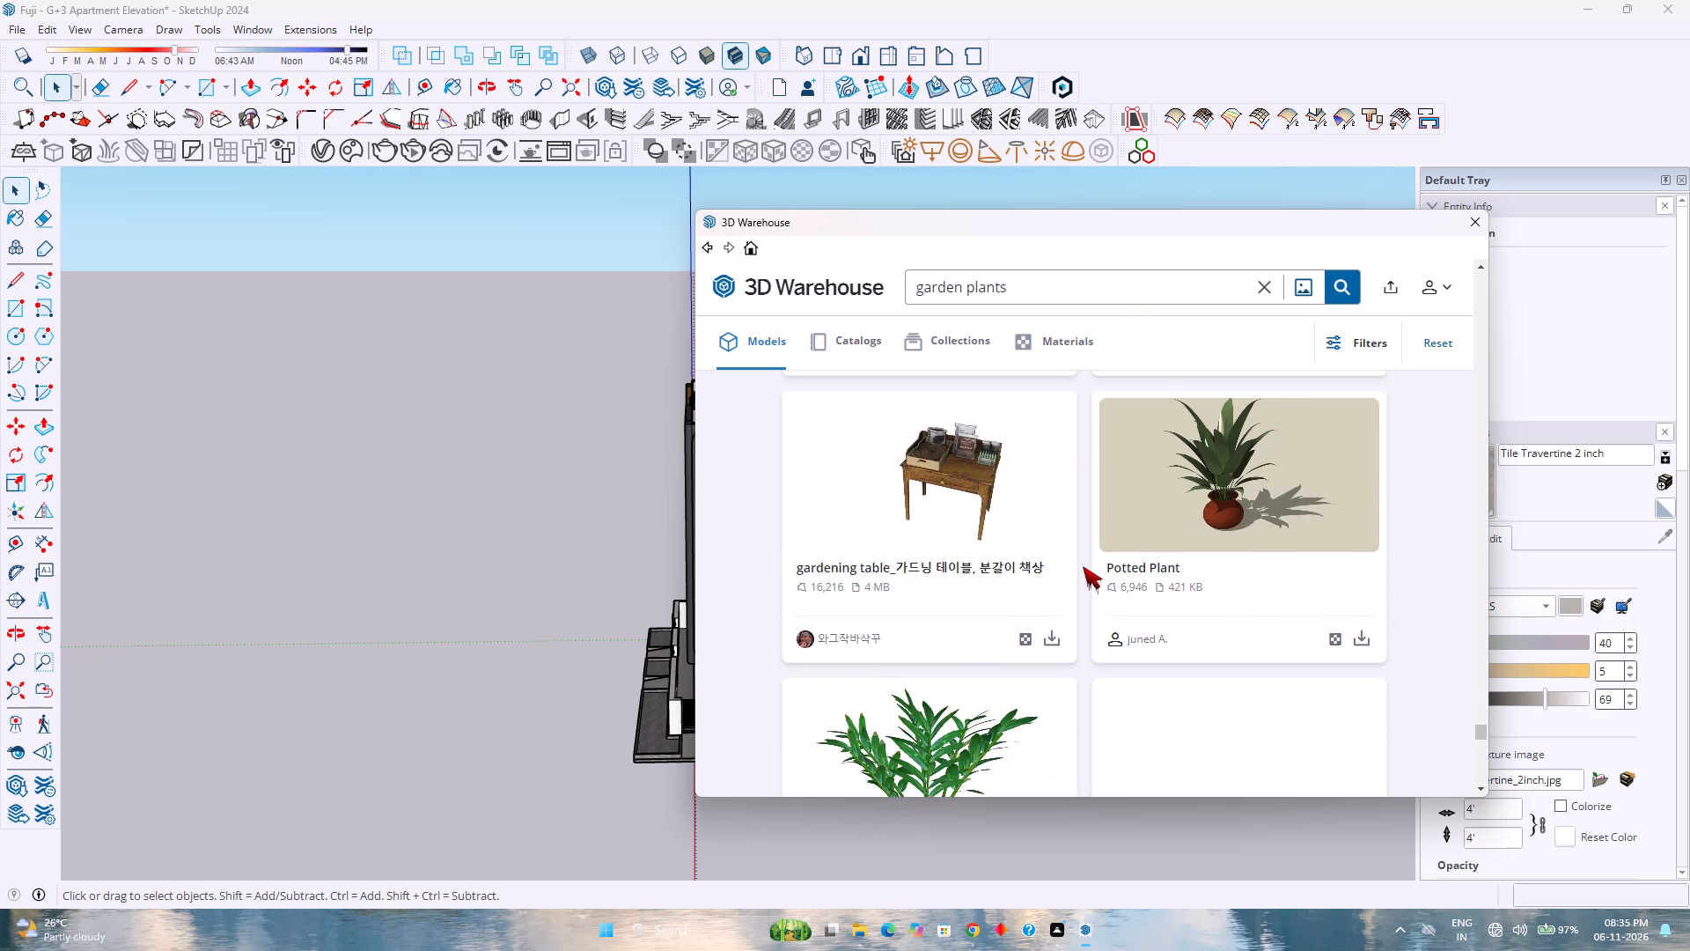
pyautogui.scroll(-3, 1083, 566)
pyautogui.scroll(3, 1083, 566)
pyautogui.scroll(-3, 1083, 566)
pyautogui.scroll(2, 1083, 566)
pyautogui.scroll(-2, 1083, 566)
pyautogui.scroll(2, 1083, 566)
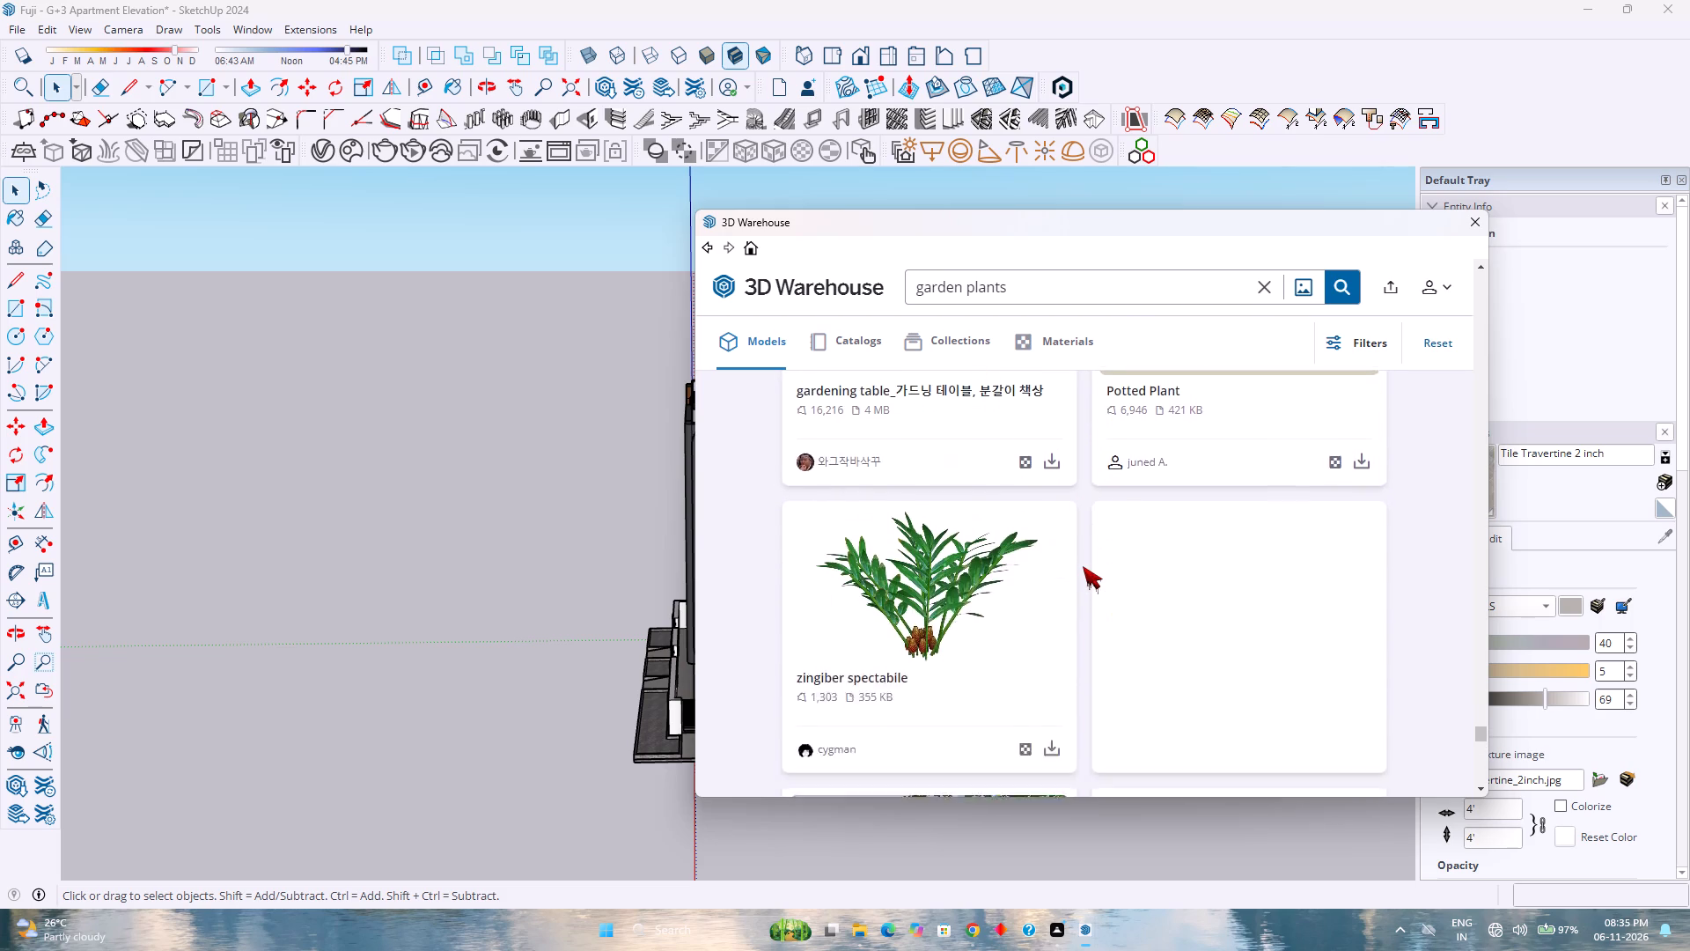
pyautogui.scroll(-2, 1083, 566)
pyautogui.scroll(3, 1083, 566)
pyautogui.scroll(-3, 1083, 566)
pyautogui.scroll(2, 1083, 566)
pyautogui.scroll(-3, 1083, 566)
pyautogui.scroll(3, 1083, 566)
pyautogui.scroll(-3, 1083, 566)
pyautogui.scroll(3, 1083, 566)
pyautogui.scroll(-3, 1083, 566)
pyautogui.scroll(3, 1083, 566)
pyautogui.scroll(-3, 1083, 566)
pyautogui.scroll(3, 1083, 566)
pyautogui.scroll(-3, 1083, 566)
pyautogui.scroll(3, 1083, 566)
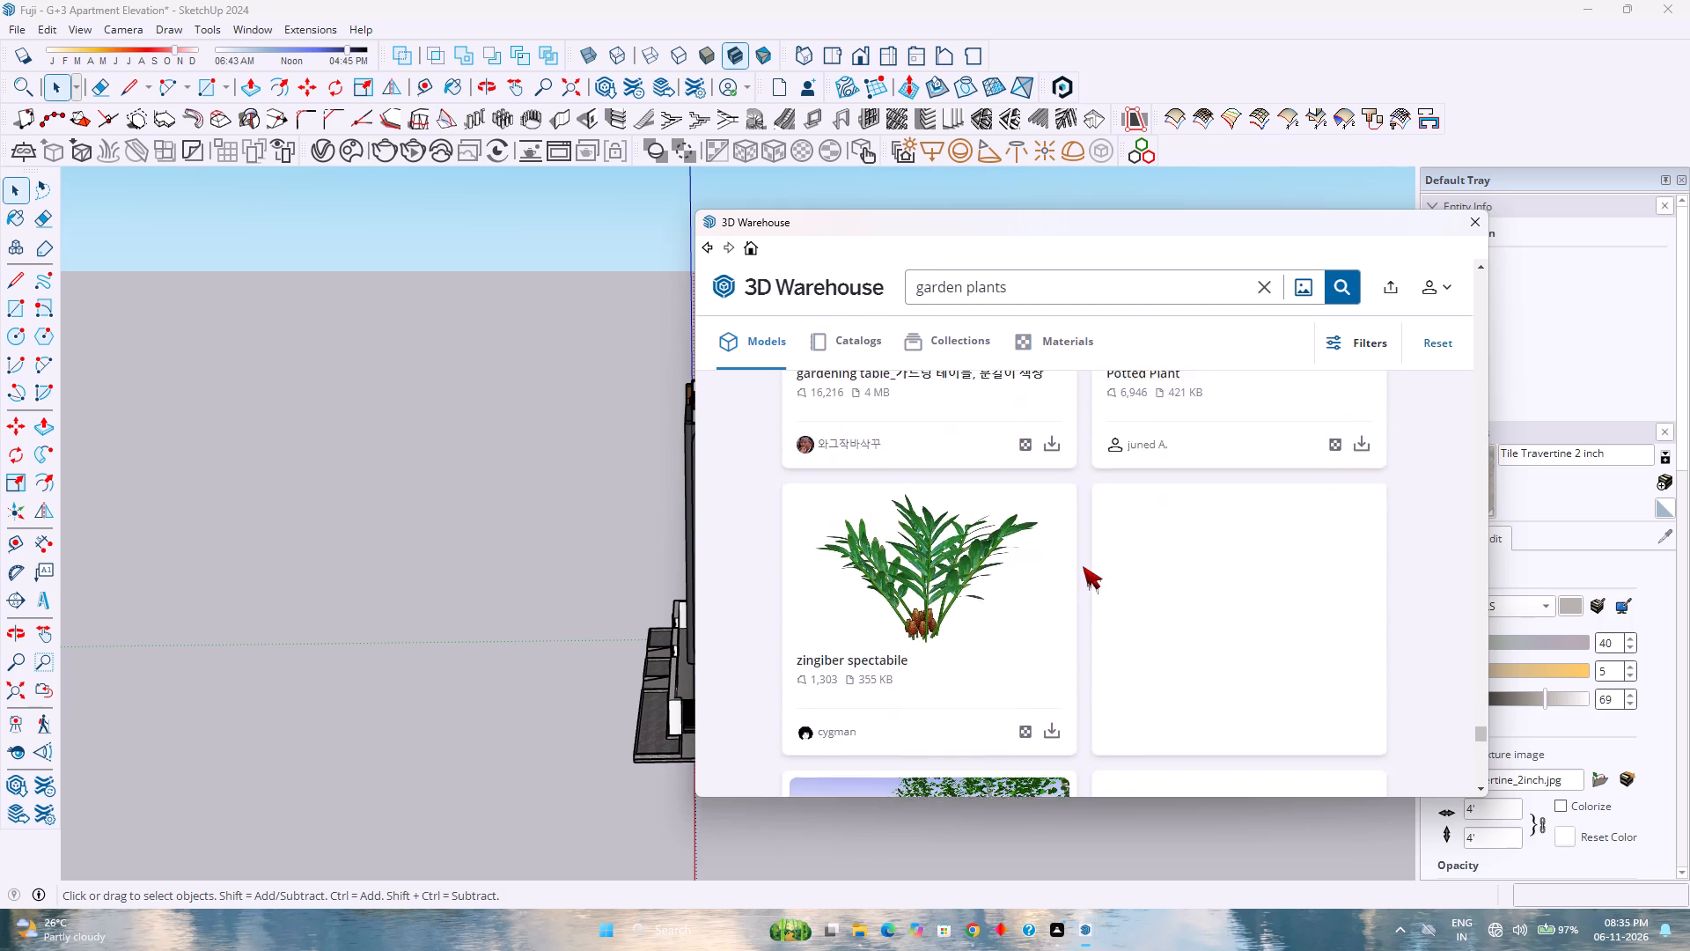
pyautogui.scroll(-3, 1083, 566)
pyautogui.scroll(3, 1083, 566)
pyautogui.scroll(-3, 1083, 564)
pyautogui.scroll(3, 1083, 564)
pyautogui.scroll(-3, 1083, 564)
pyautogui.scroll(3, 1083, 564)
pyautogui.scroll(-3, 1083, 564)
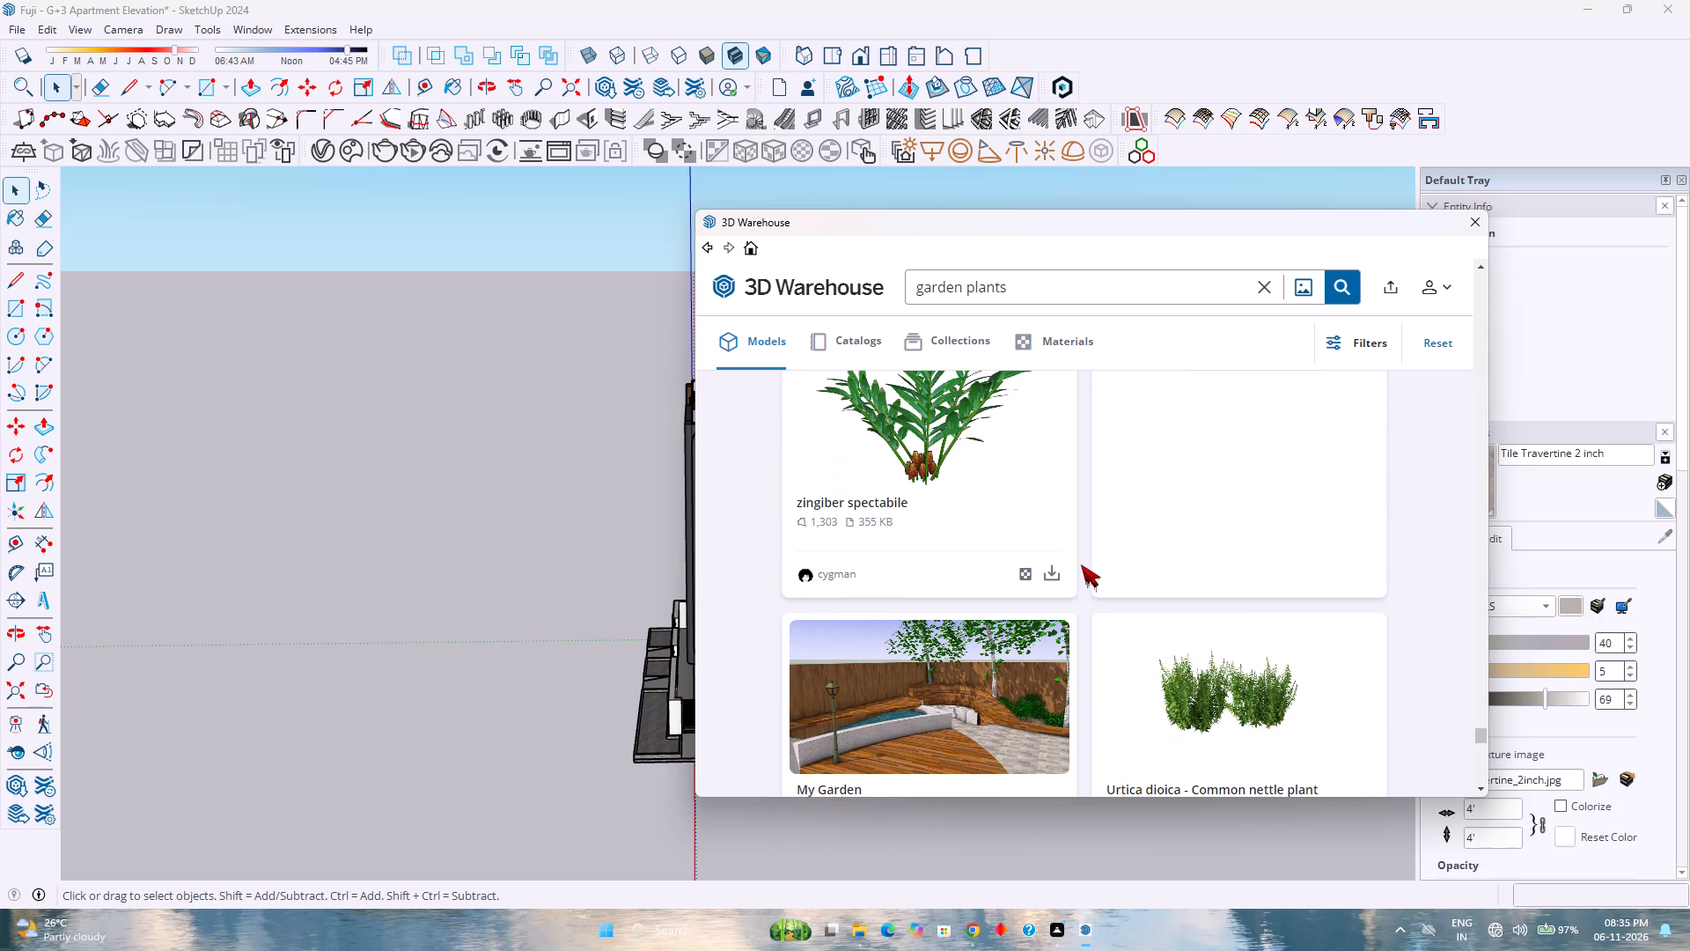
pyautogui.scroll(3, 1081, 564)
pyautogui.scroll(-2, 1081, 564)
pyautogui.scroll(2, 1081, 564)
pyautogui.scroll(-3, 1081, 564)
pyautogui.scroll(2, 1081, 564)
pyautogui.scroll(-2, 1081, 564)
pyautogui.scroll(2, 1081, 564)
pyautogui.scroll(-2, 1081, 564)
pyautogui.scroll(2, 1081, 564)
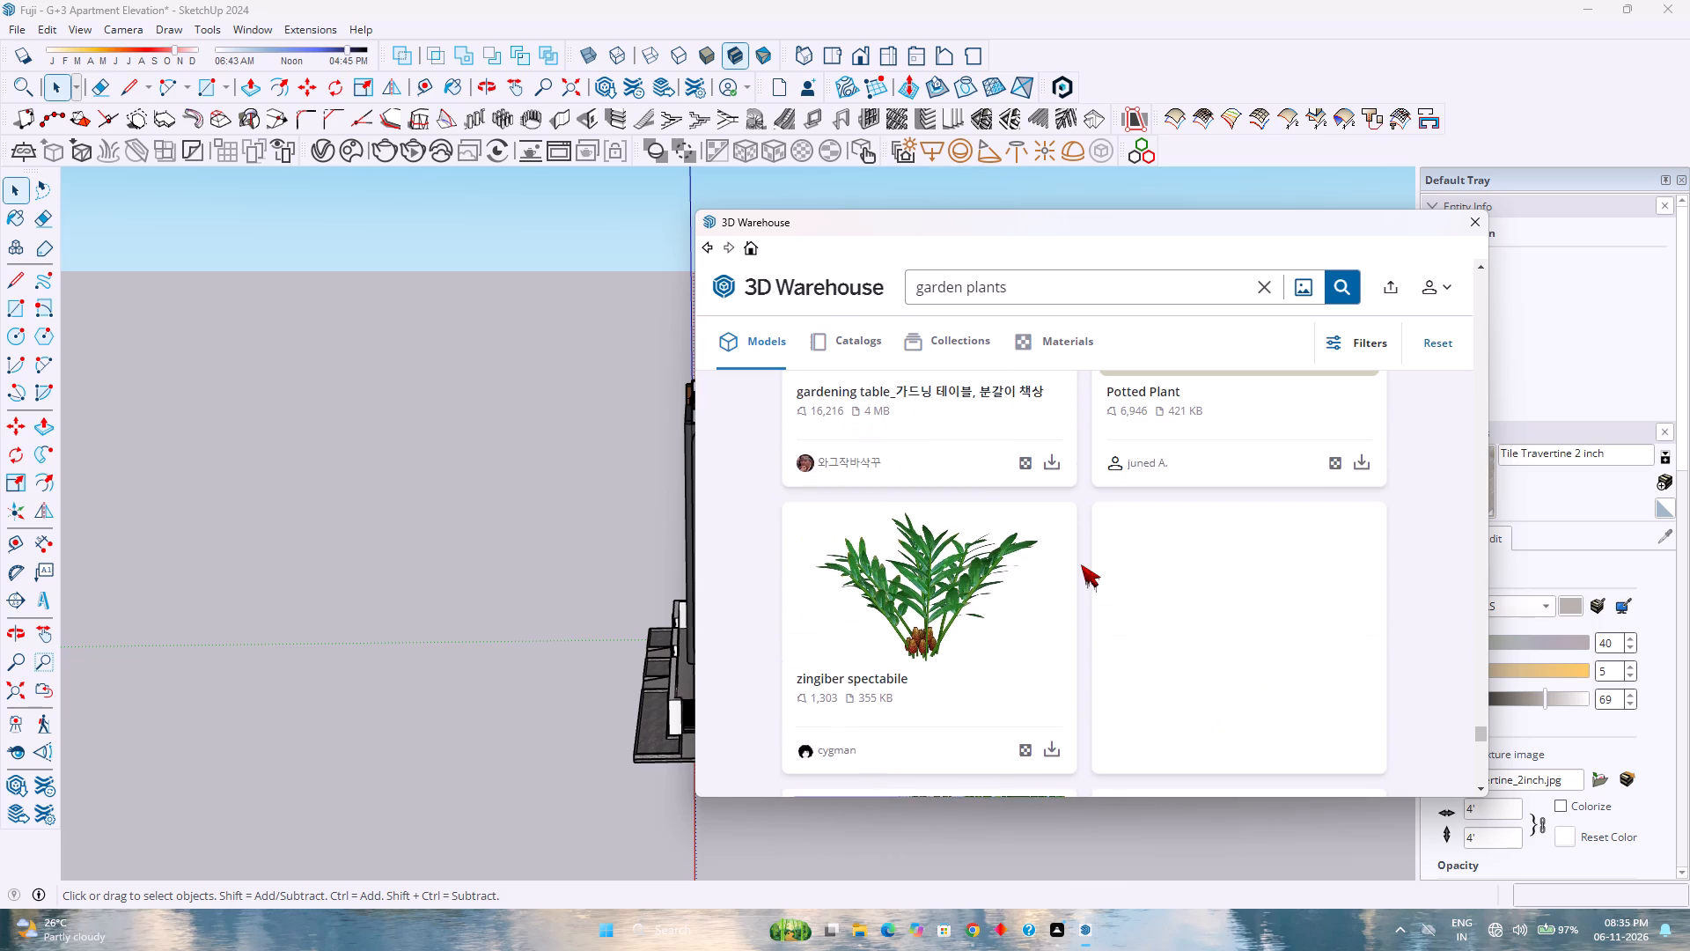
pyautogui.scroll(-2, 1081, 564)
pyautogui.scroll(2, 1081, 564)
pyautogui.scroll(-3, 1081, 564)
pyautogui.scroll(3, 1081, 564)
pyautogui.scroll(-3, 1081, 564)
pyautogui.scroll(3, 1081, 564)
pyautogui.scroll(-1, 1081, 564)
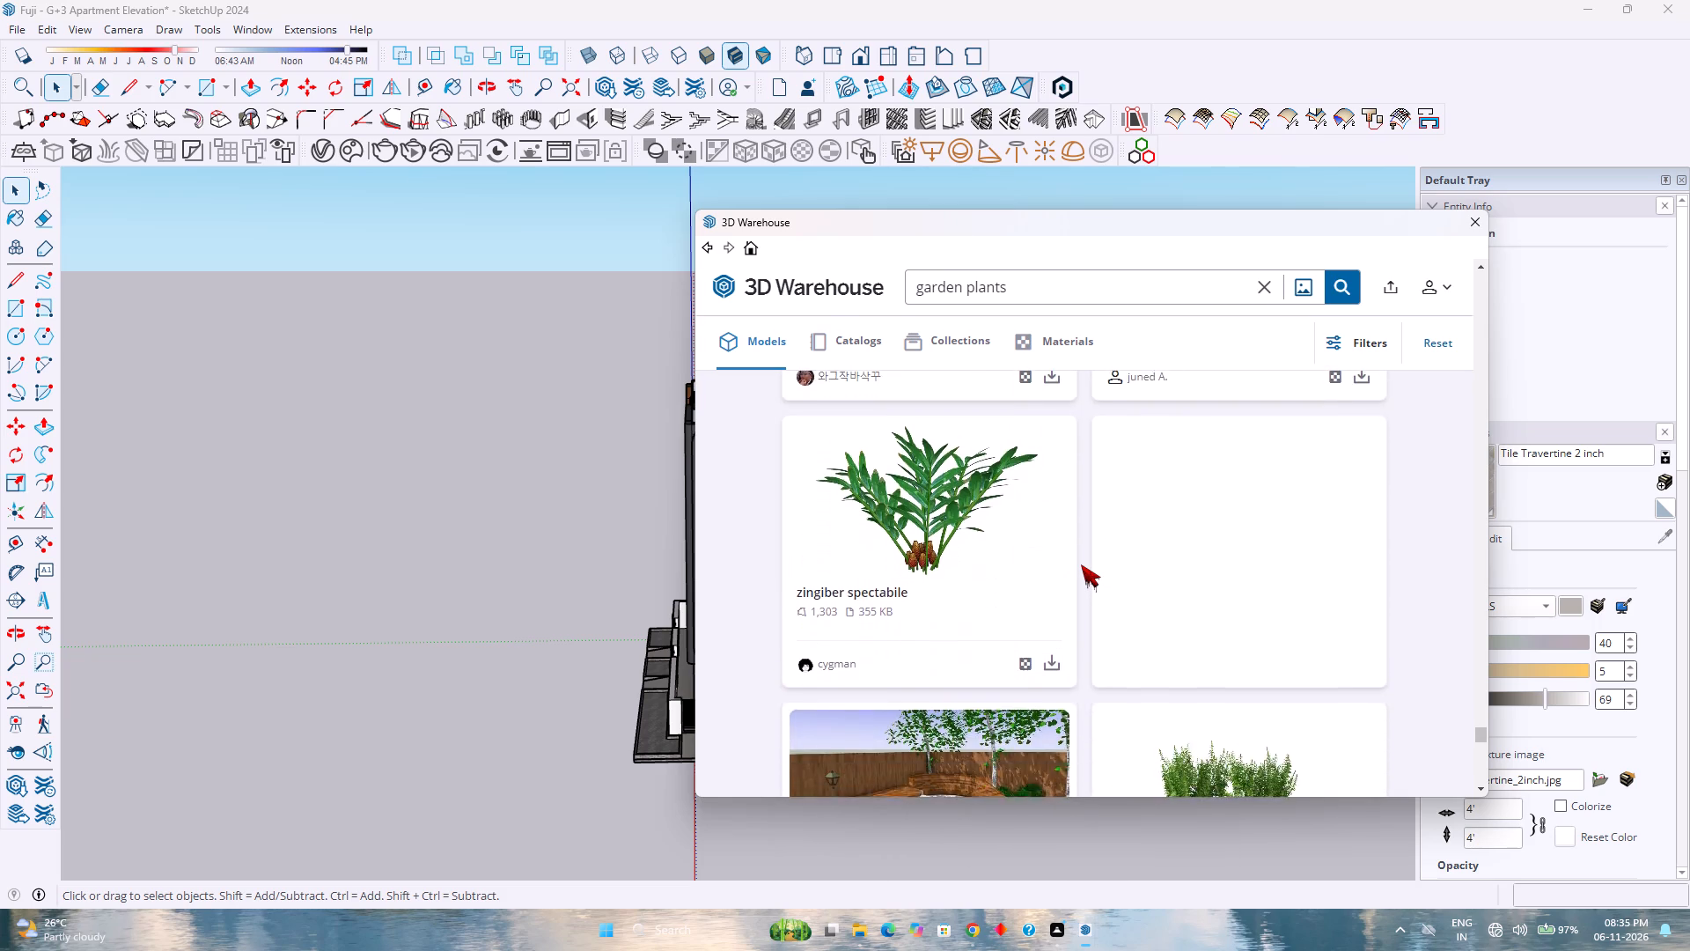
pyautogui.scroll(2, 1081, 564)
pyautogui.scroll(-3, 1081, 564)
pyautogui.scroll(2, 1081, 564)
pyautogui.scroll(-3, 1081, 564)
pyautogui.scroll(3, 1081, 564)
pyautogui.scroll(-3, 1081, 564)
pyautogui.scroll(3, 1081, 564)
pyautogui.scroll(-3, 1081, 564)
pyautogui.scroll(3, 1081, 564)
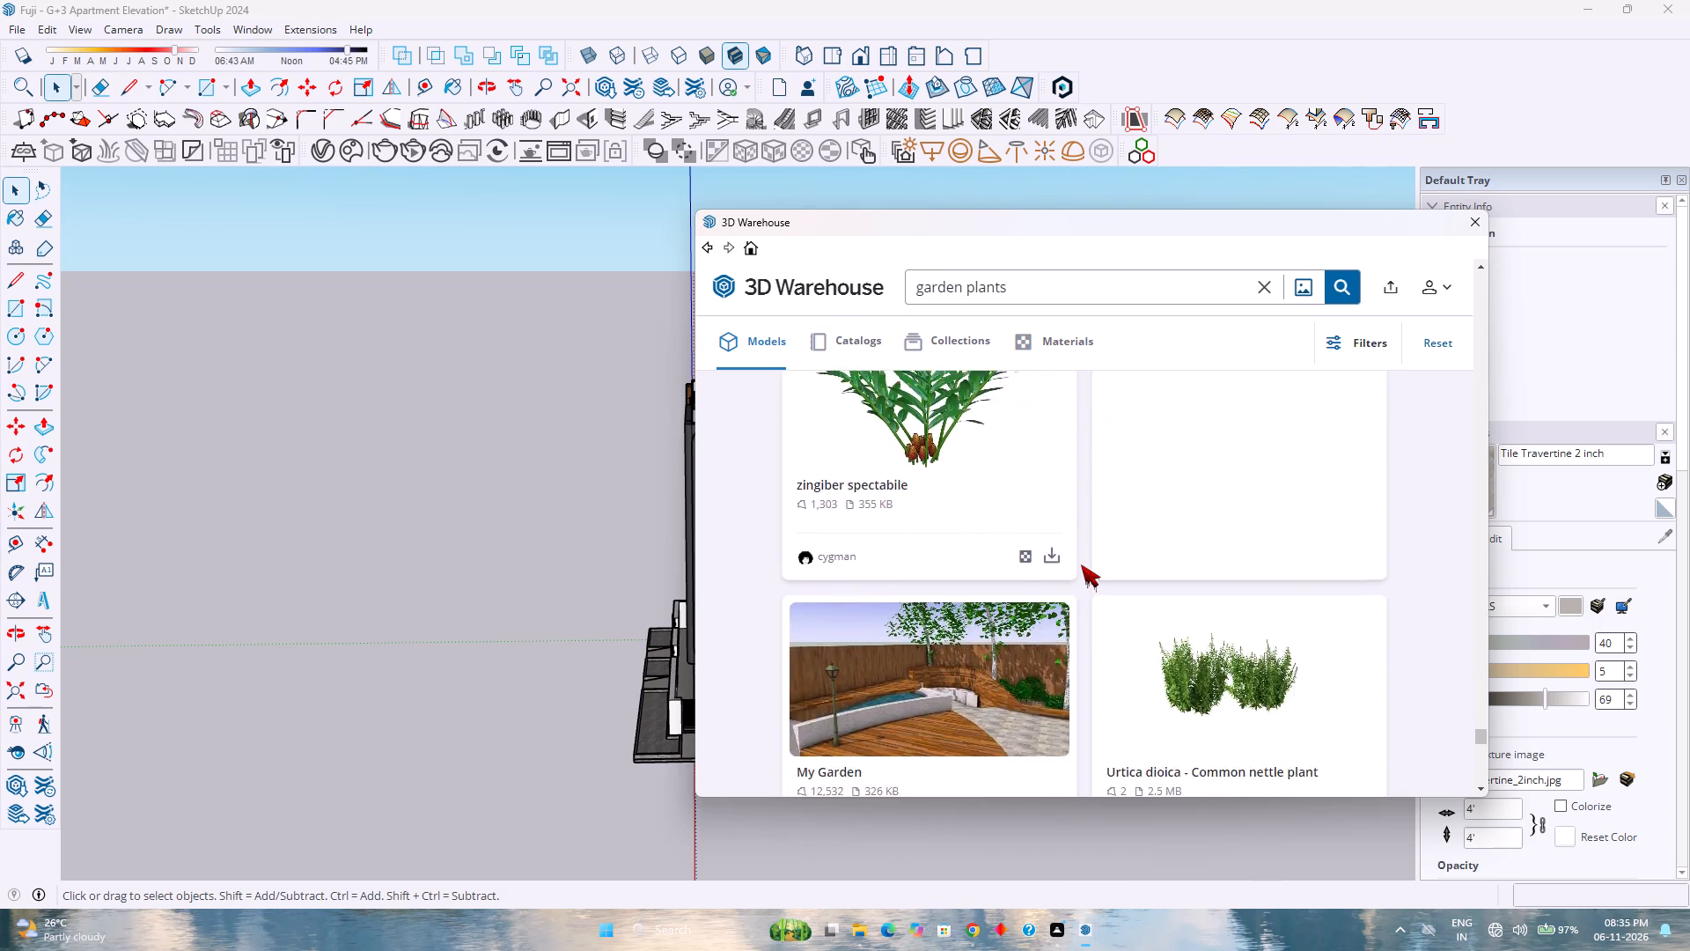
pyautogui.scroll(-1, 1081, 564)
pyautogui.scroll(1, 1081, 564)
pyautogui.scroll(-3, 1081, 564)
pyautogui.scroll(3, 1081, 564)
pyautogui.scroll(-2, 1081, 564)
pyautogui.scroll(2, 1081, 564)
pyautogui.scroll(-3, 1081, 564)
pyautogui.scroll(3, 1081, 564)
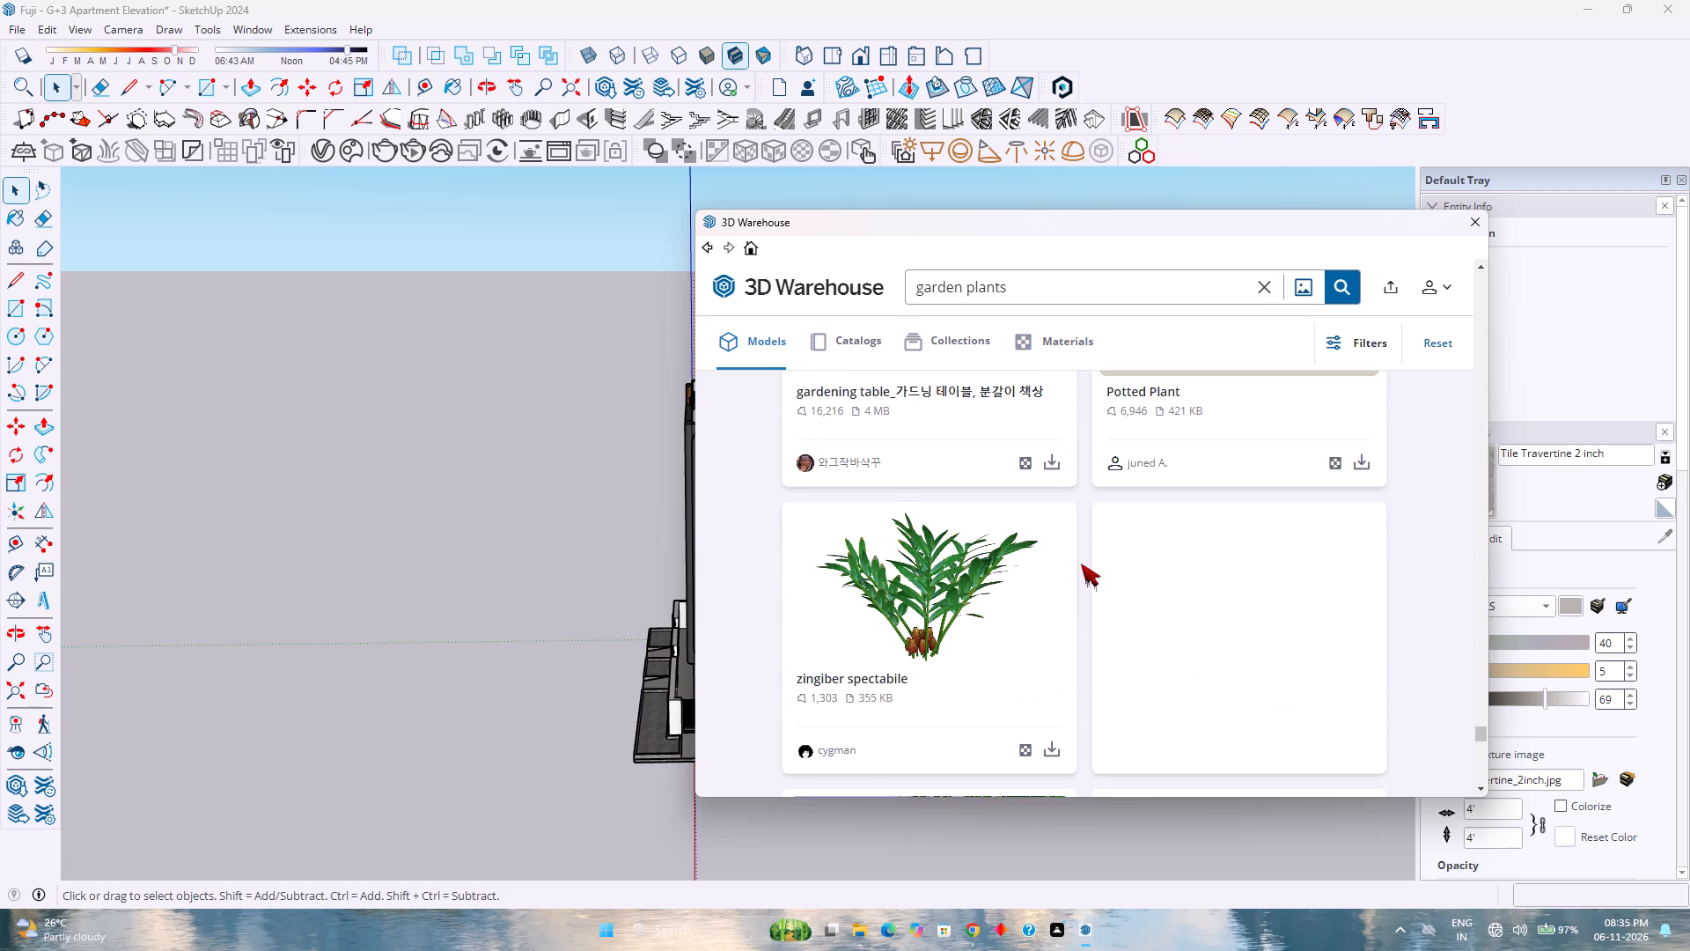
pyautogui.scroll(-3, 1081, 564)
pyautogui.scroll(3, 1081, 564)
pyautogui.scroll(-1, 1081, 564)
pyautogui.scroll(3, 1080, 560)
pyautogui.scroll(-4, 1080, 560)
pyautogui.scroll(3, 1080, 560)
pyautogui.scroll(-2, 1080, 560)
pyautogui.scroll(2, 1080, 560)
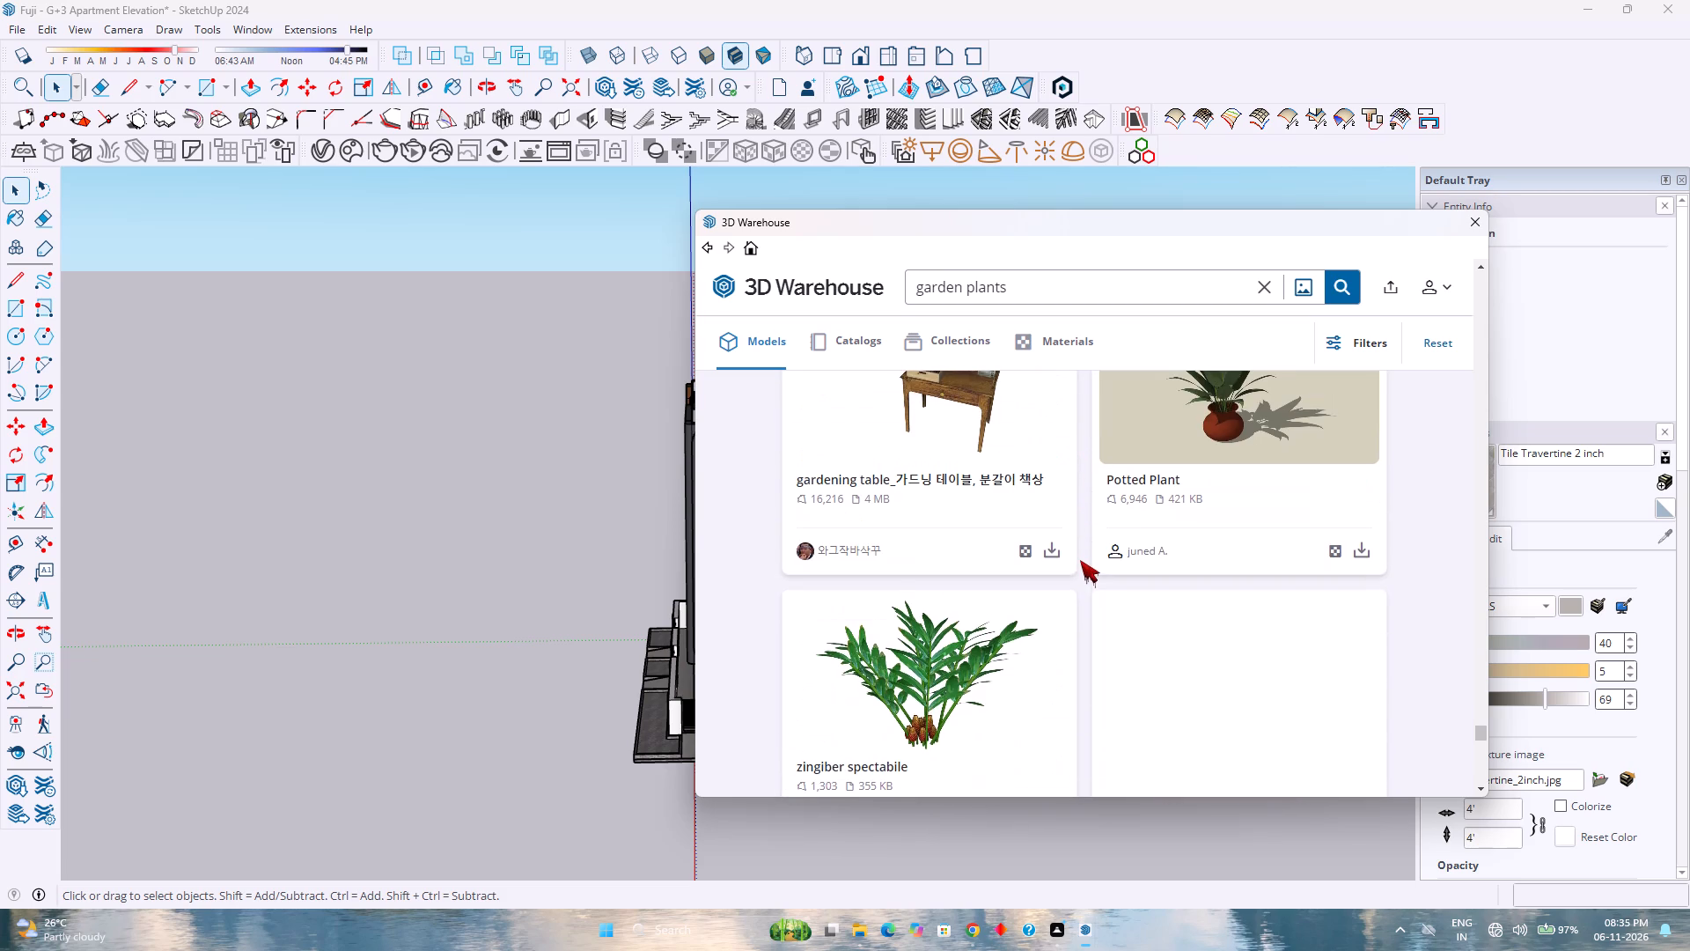
# Continue through the garden plants results in 3D Warehouse, examining the plant and tree models for ones suited to the apartment landscaping.
pyautogui.scroll(1, 1080, 549)
pyautogui.scroll(-3, 1080, 549)
pyautogui.scroll(2, 1080, 549)
pyautogui.scroll(-3, 1080, 549)
pyautogui.scroll(3, 1080, 549)
pyautogui.scroll(-3, 1080, 549)
pyautogui.scroll(3, 1080, 549)
pyautogui.scroll(-3, 1080, 549)
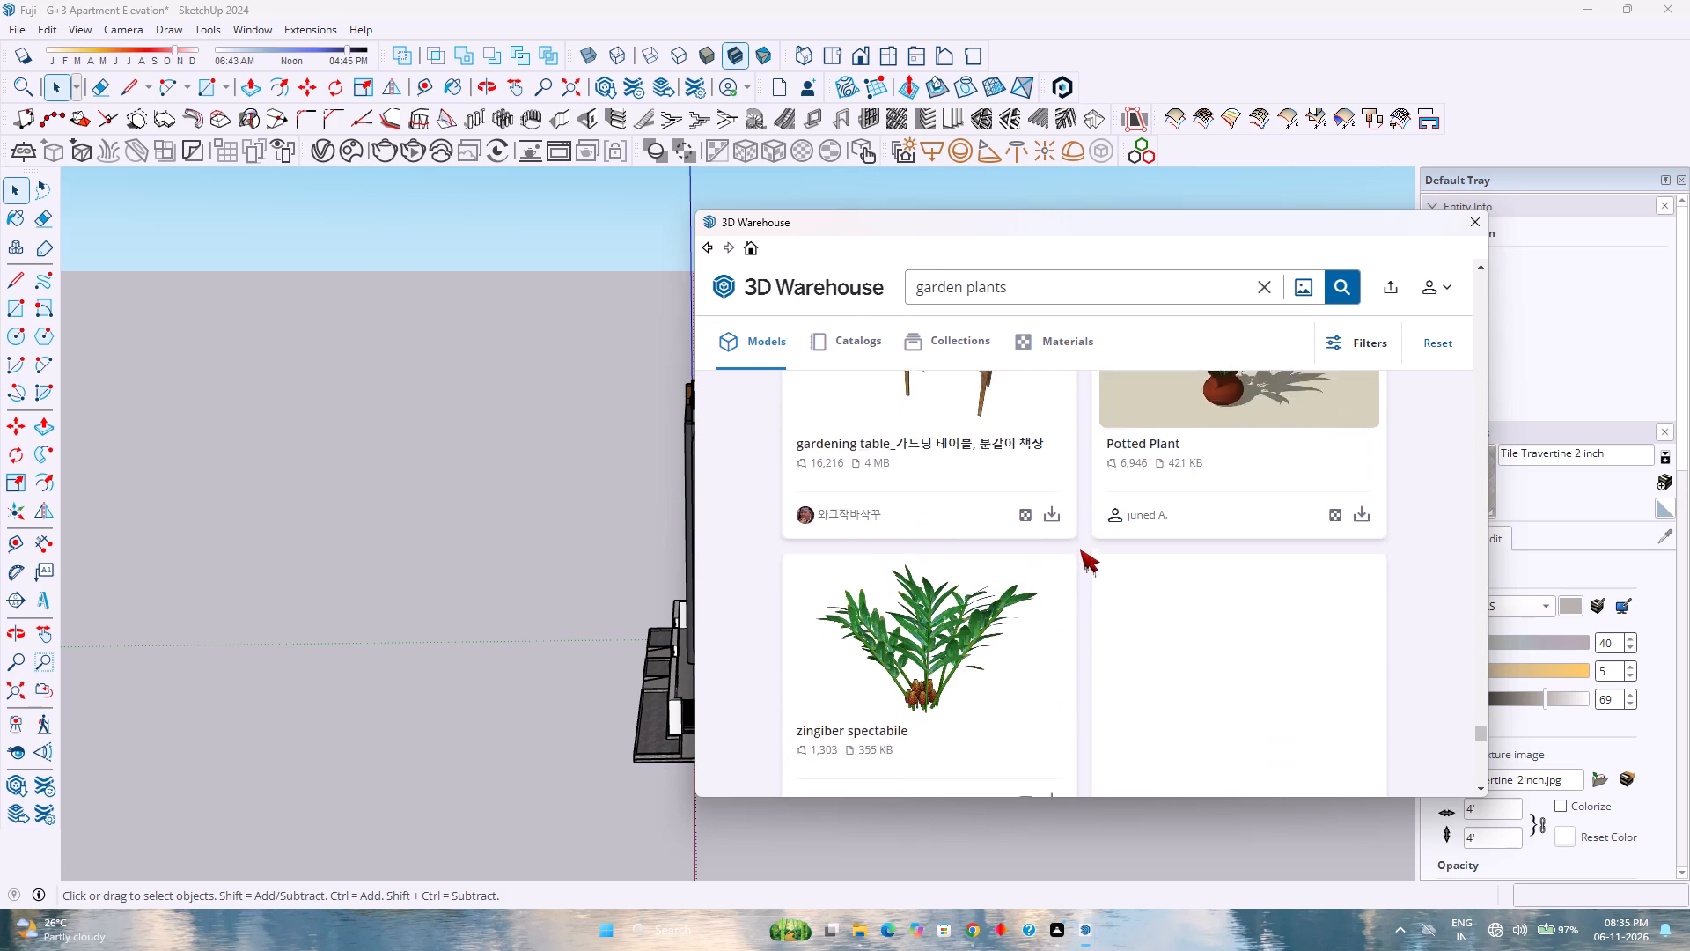
pyautogui.scroll(3, 1080, 549)
pyautogui.scroll(-3, 1080, 549)
pyautogui.scroll(3, 1080, 549)
pyautogui.scroll(-3, 1080, 549)
pyautogui.scroll(3, 1080, 549)
pyautogui.scroll(-2, 1080, 549)
pyautogui.scroll(2, 1080, 549)
pyautogui.scroll(-3, 1080, 549)
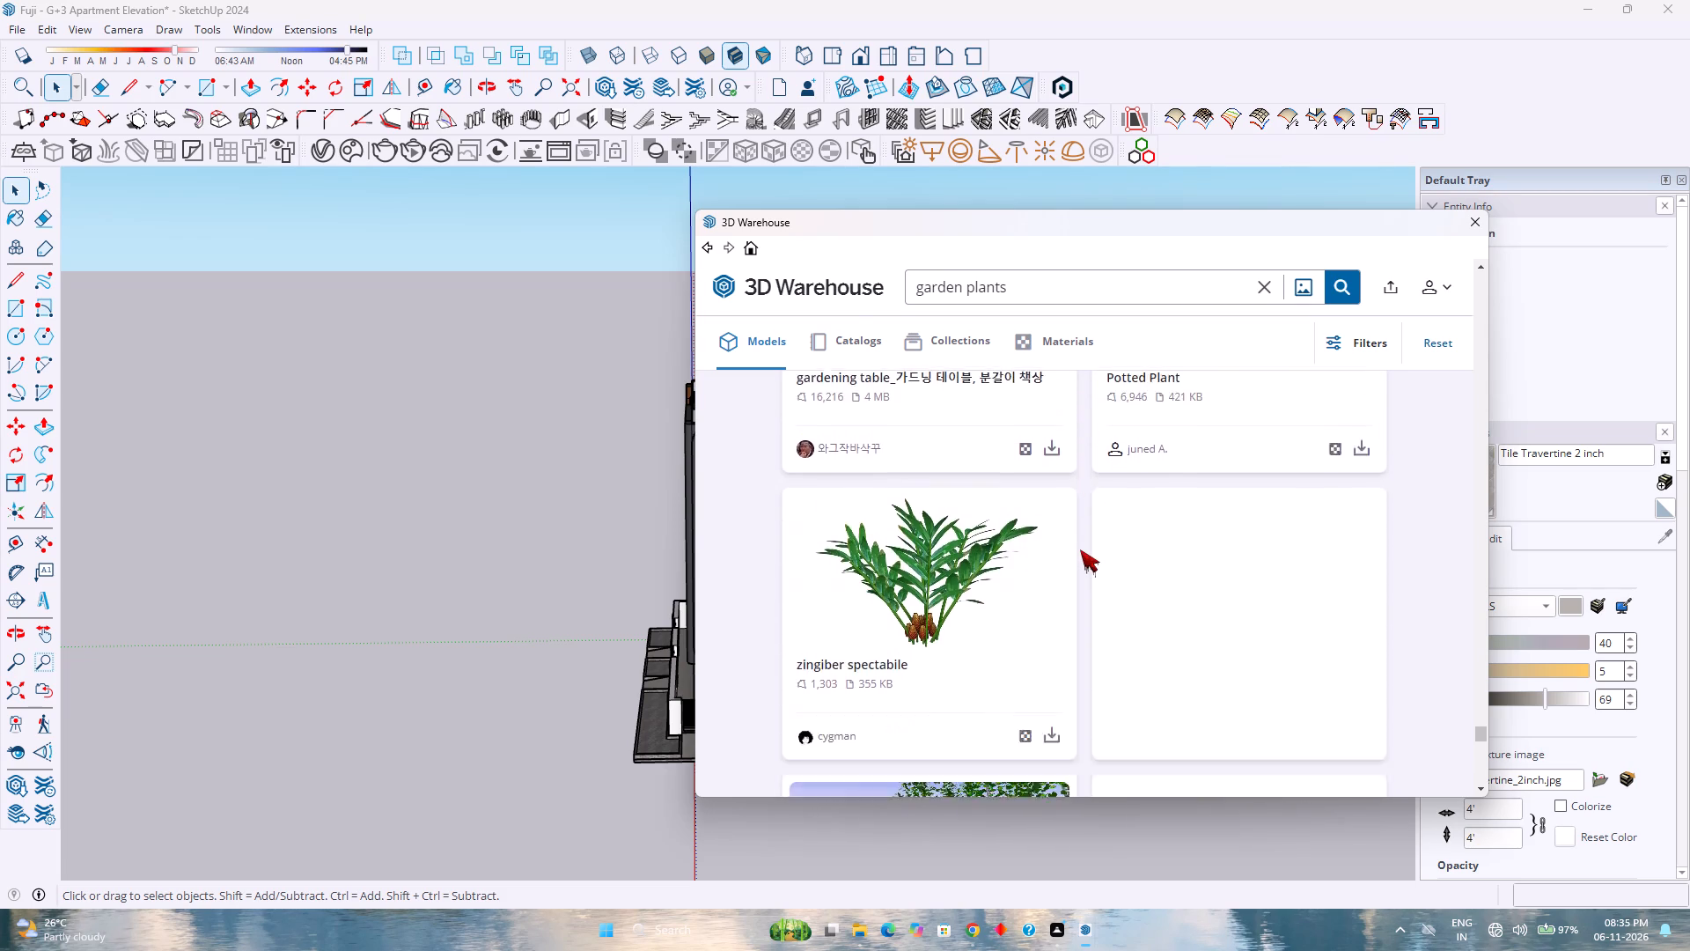
pyautogui.scroll(3, 1080, 549)
pyautogui.scroll(-3, 1080, 549)
pyautogui.scroll(3, 1080, 549)
pyautogui.scroll(-3, 1080, 549)
pyautogui.scroll(3, 1080, 549)
pyautogui.scroll(-4, 1080, 549)
pyautogui.scroll(3, 1080, 549)
pyautogui.scroll(-2, 1080, 549)
pyautogui.scroll(3, 1080, 549)
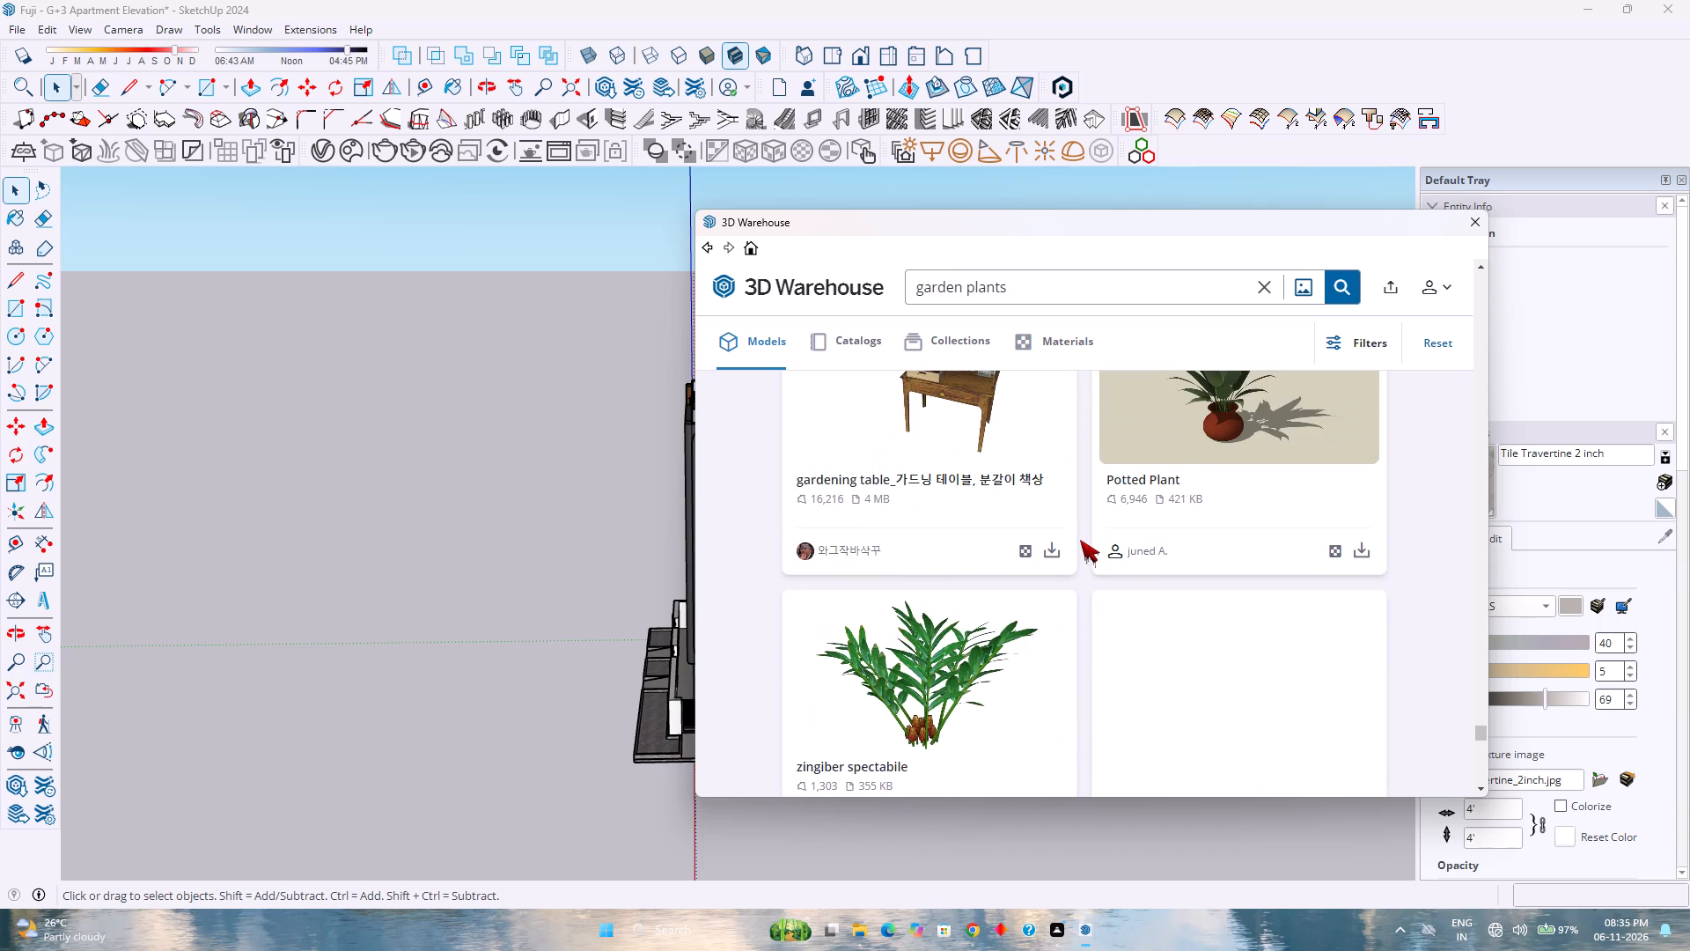
pyautogui.scroll(-4, 1080, 538)
pyautogui.scroll(3, 1080, 538)
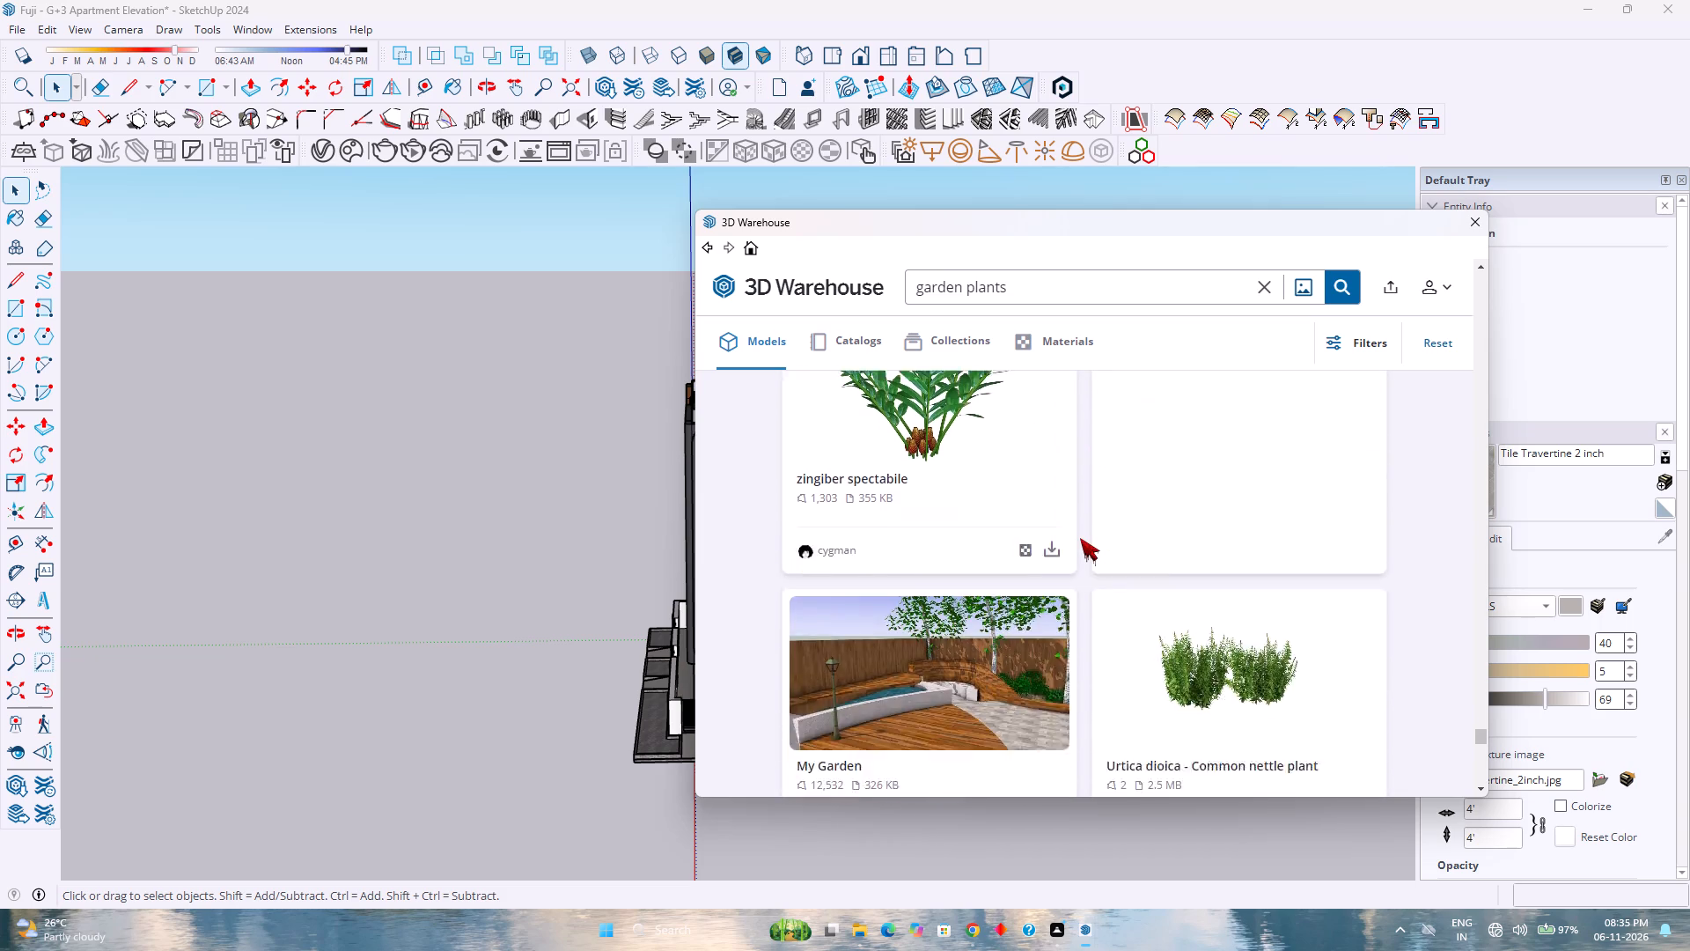
pyautogui.scroll(-16, 1080, 538)
pyautogui.scroll(5, 1080, 538)
pyautogui.scroll(-5, 1080, 538)
pyautogui.scroll(4, 1080, 538)
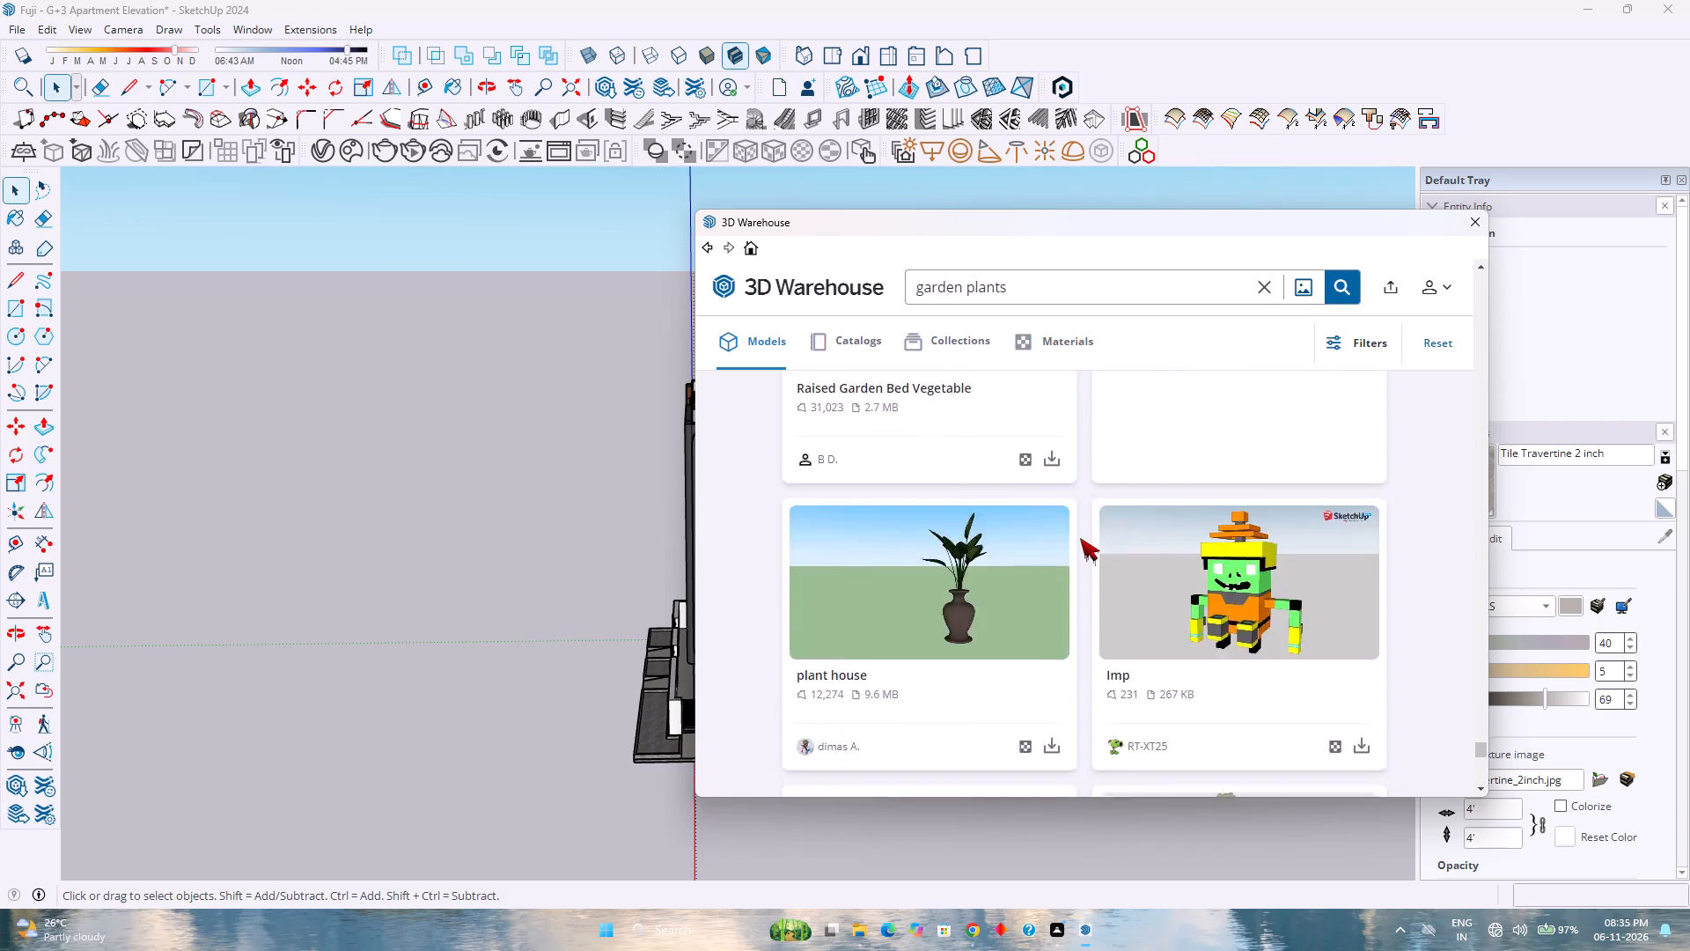
pyautogui.scroll(-1, 1080, 538)
pyautogui.scroll(1, 1080, 538)
pyautogui.scroll(-4, 1080, 538)
pyautogui.scroll(7, 1080, 538)
pyautogui.scroll(-3, 1080, 538)
pyautogui.scroll(3, 1080, 538)
pyautogui.scroll(-3, 1080, 538)
pyautogui.scroll(1, 1080, 538)
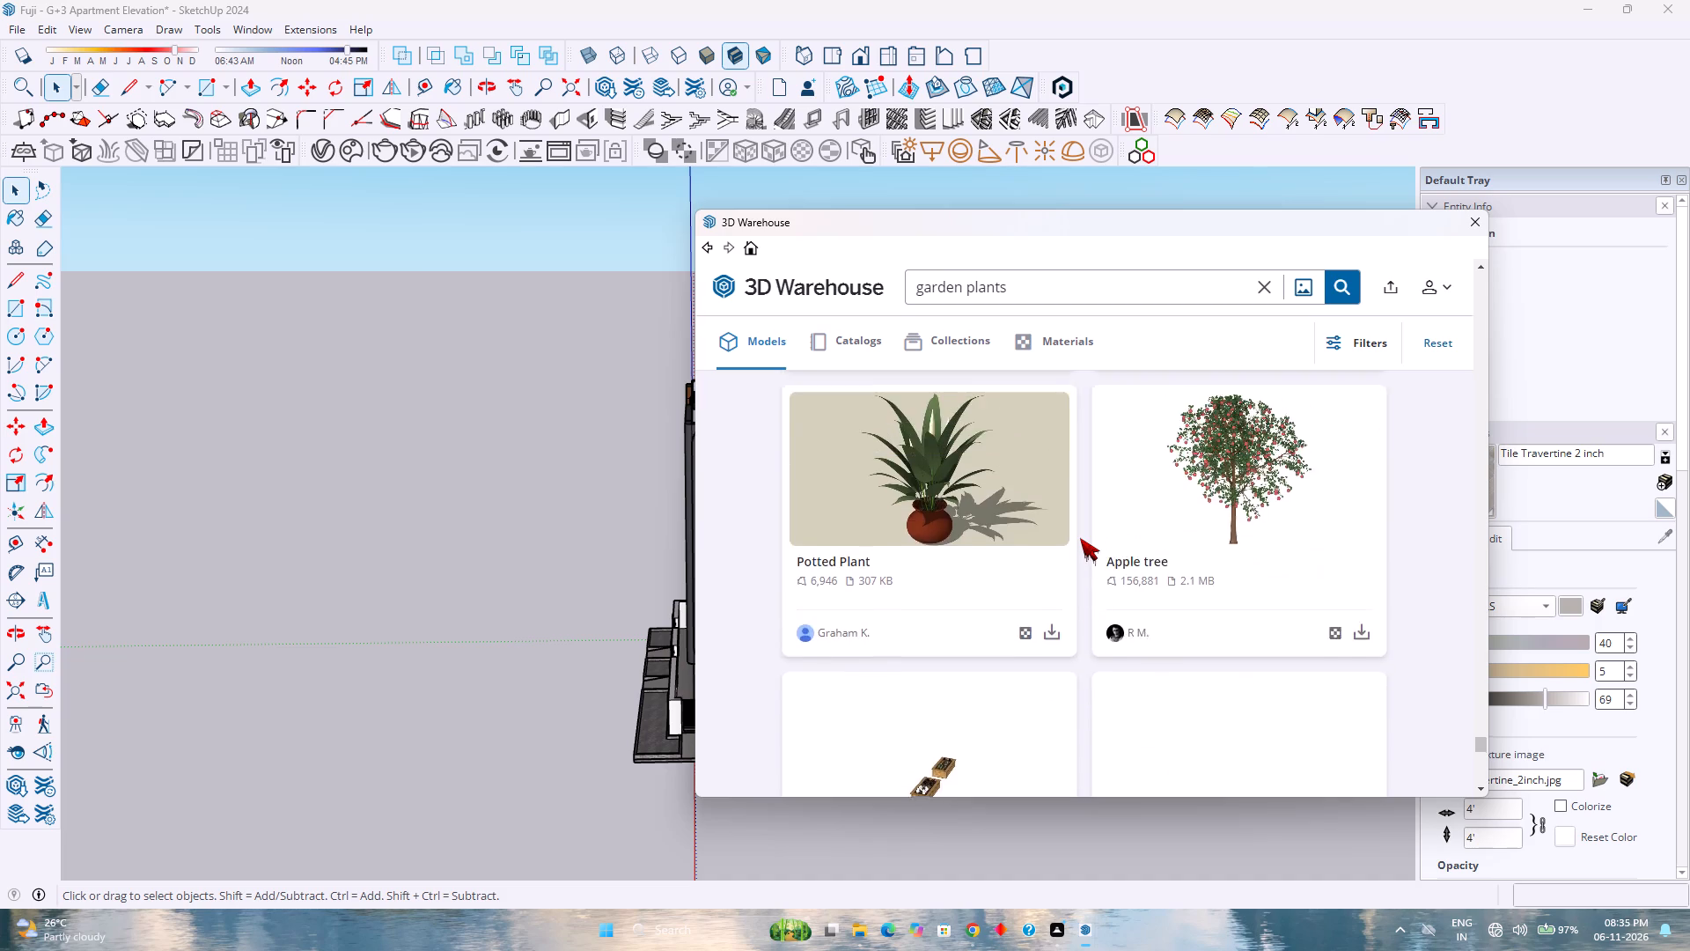
pyautogui.scroll(-12, 1080, 538)
pyautogui.scroll(3, 1080, 537)
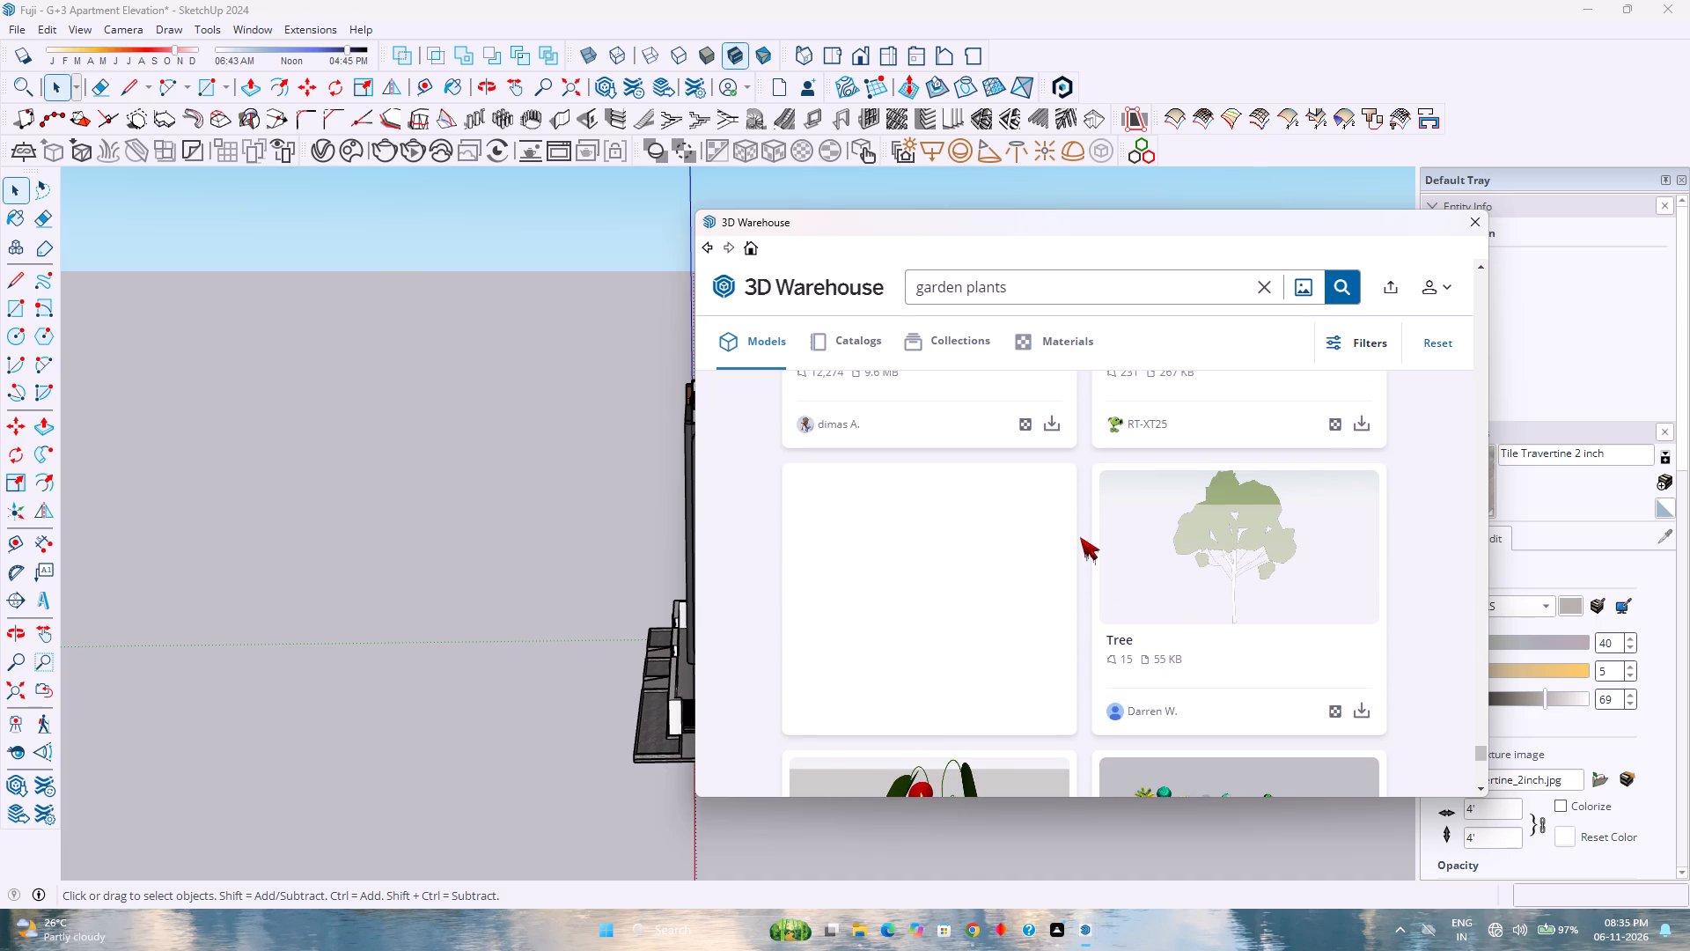
pyautogui.scroll(-7, 1080, 537)
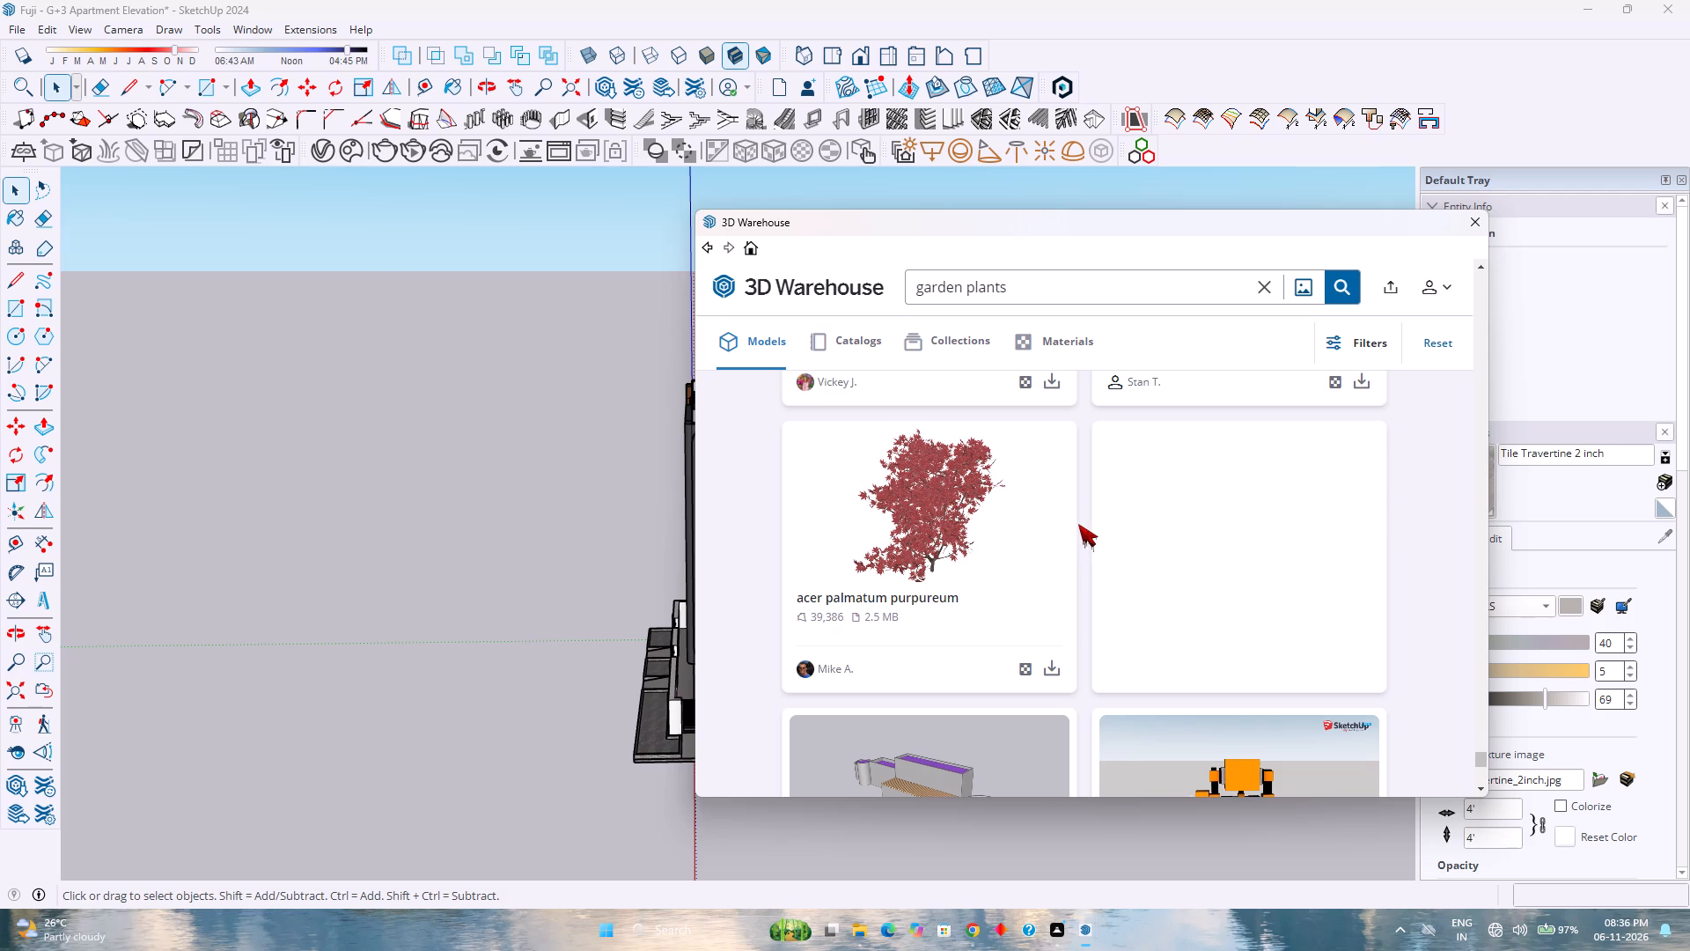
# Examine the remaining garden plants results down to the end of the loaded list for suitable planters, shrubs and hanging plants.
pyautogui.scroll(-2, 1078, 524)
pyautogui.scroll(2, 1078, 524)
pyautogui.scroll(-5, 1078, 524)
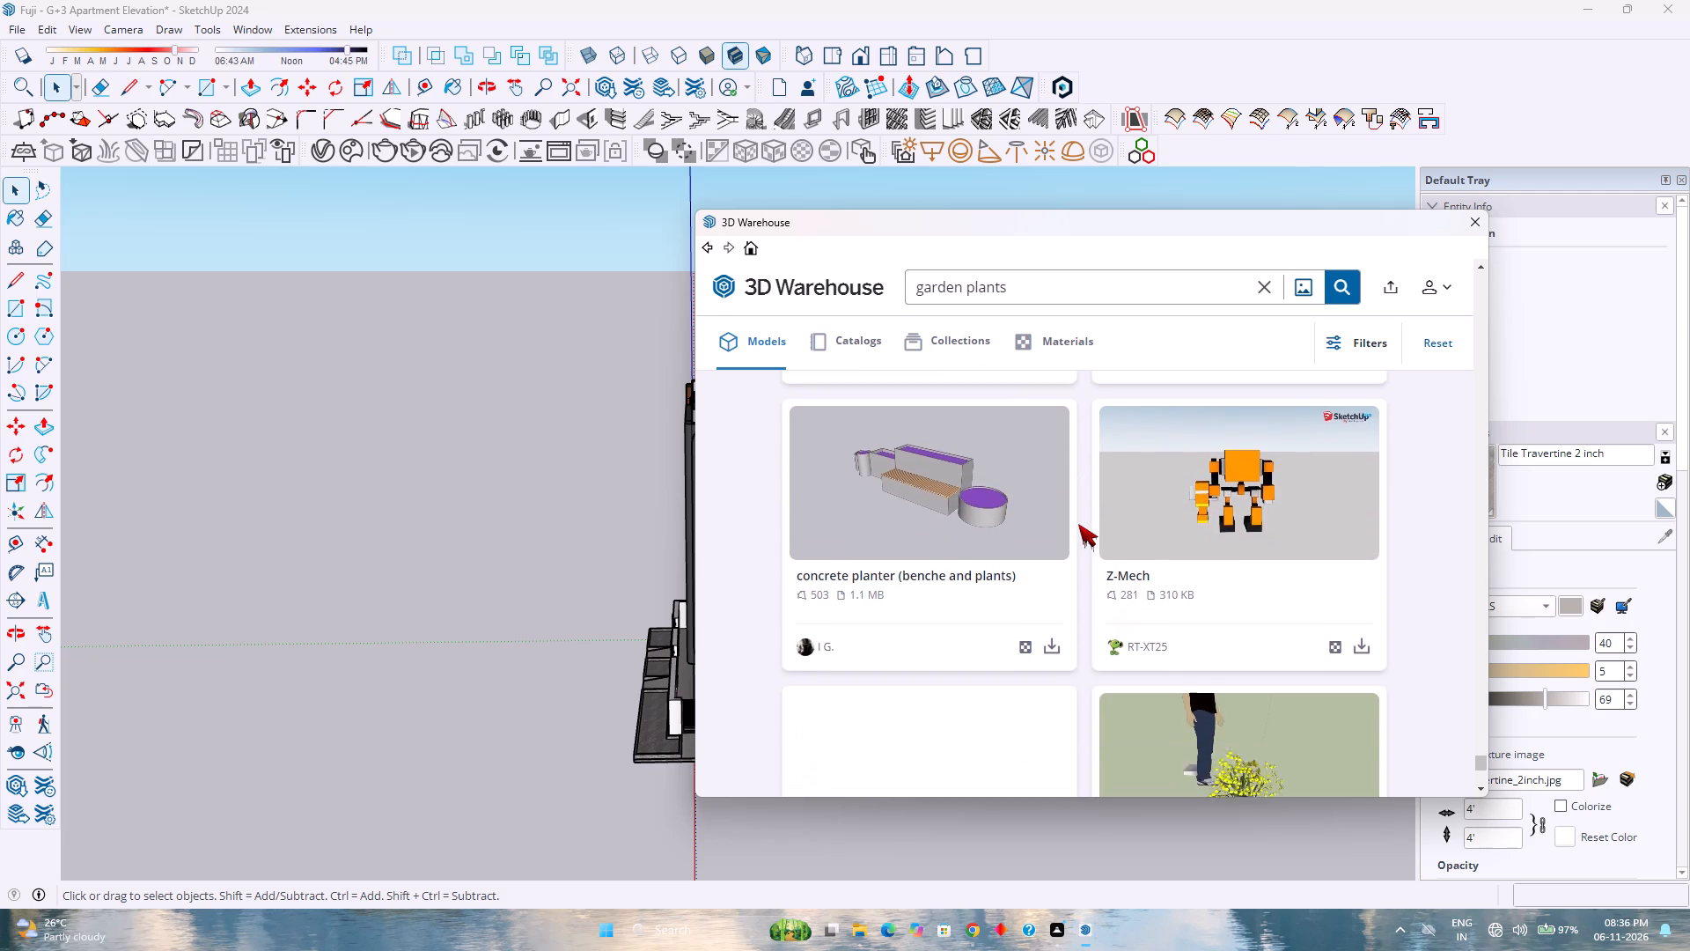
pyautogui.scroll(2, 1078, 524)
pyautogui.scroll(-4, 1078, 524)
pyautogui.scroll(3, 1078, 524)
pyautogui.scroll(-3, 1078, 524)
pyautogui.scroll(4, 1078, 524)
pyautogui.scroll(-4, 1078, 524)
pyautogui.scroll(4, 1078, 524)
pyautogui.scroll(-6, 1078, 524)
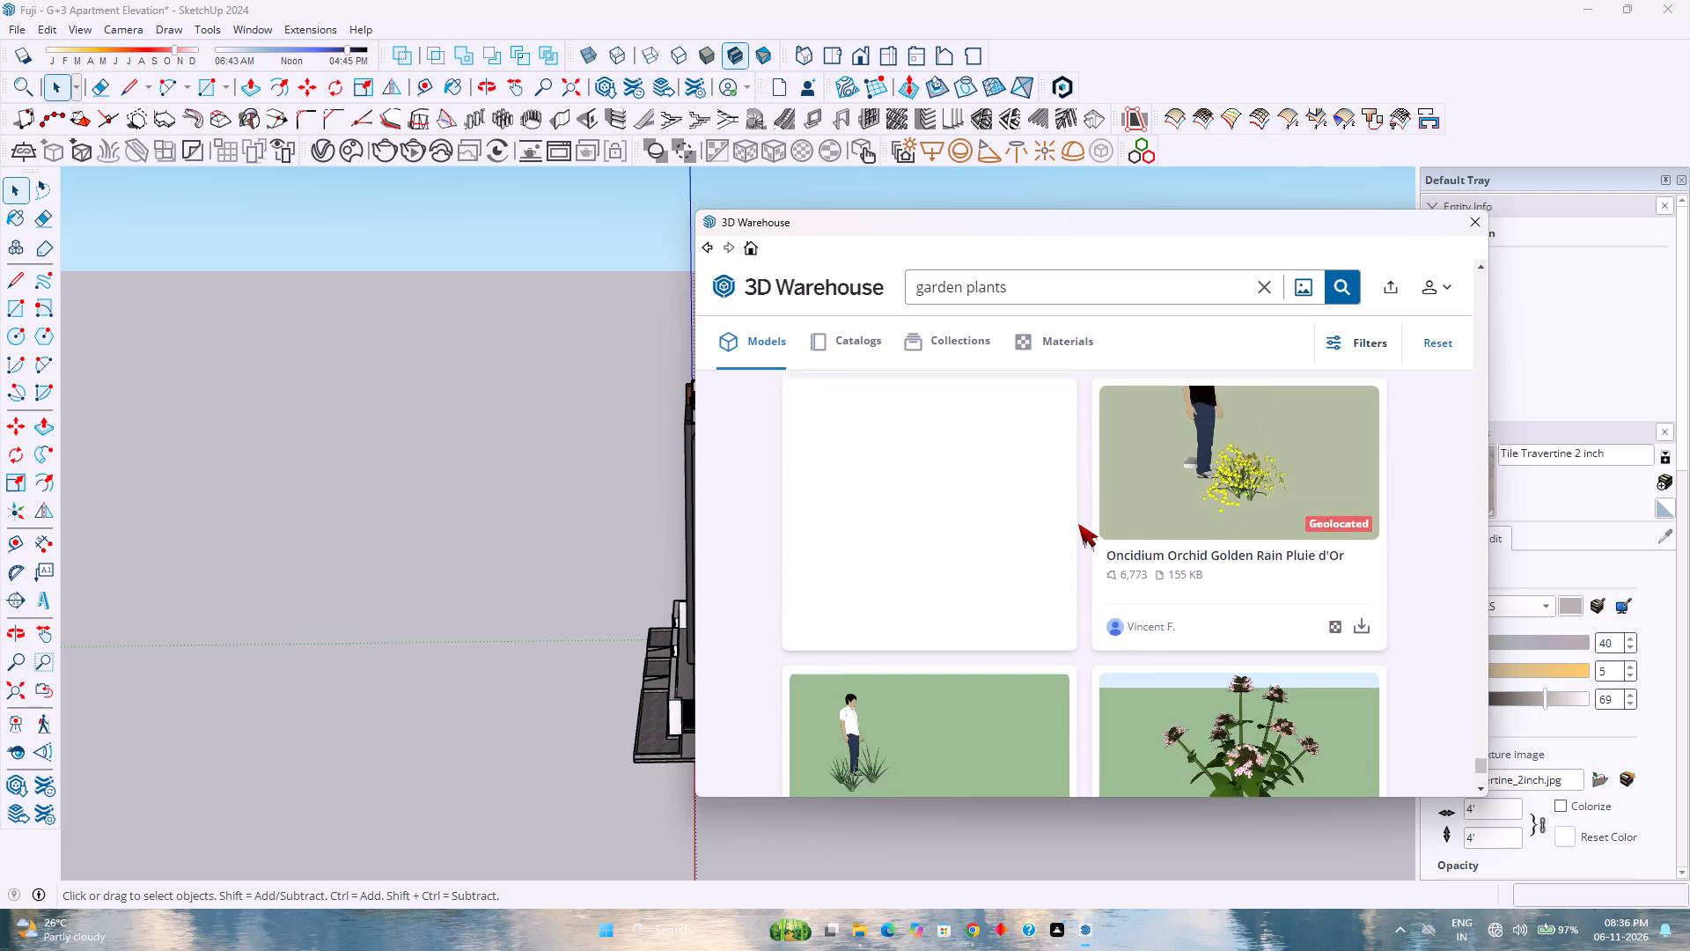
pyautogui.scroll(-2, 1078, 524)
pyautogui.scroll(3, 1078, 524)
pyautogui.scroll(-4, 1078, 524)
pyautogui.scroll(-18, 1078, 524)
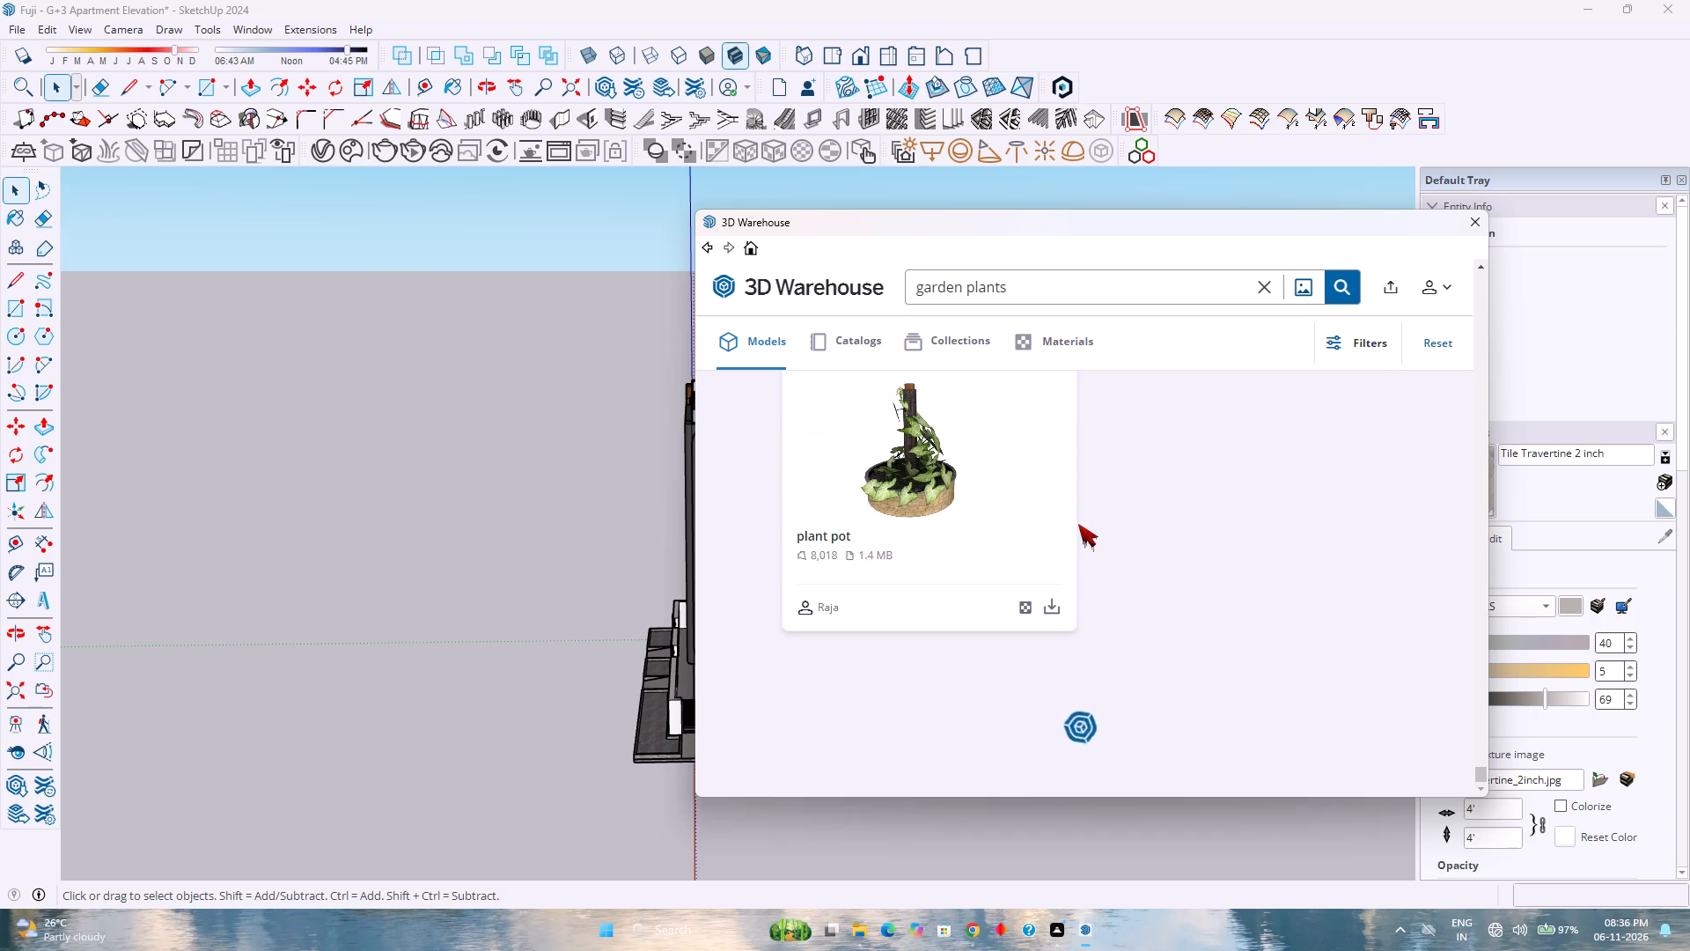
pyautogui.scroll(-4, 1078, 524)
pyautogui.scroll(2, 1078, 524)
pyautogui.scroll(-6, 1078, 524)
pyautogui.scroll(1, 1078, 524)
pyautogui.scroll(-3, 1078, 524)
pyautogui.scroll(3, 1078, 524)
pyautogui.scroll(-2, 1078, 524)
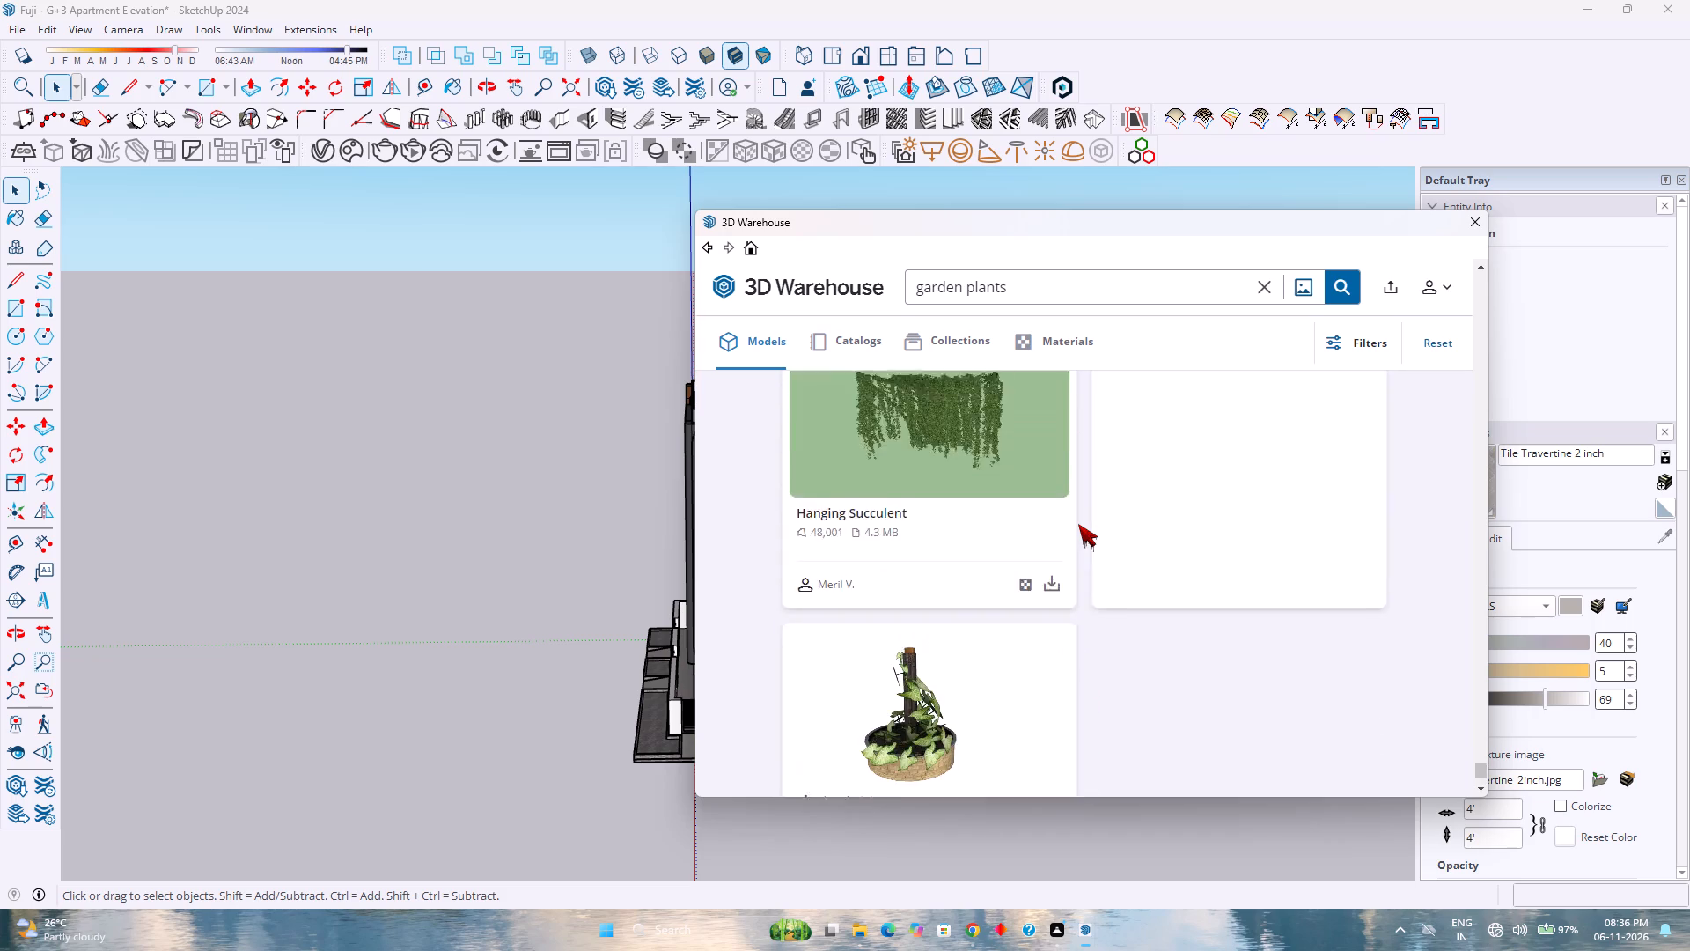
pyautogui.scroll(-1, 1078, 524)
pyautogui.scroll(3, 1078, 524)
pyautogui.scroll(-2, 1078, 524)
pyautogui.scroll(2, 1078, 524)
pyautogui.scroll(-2, 1078, 524)
pyautogui.scroll(1, 1078, 524)
pyautogui.scroll(-3, 1078, 524)
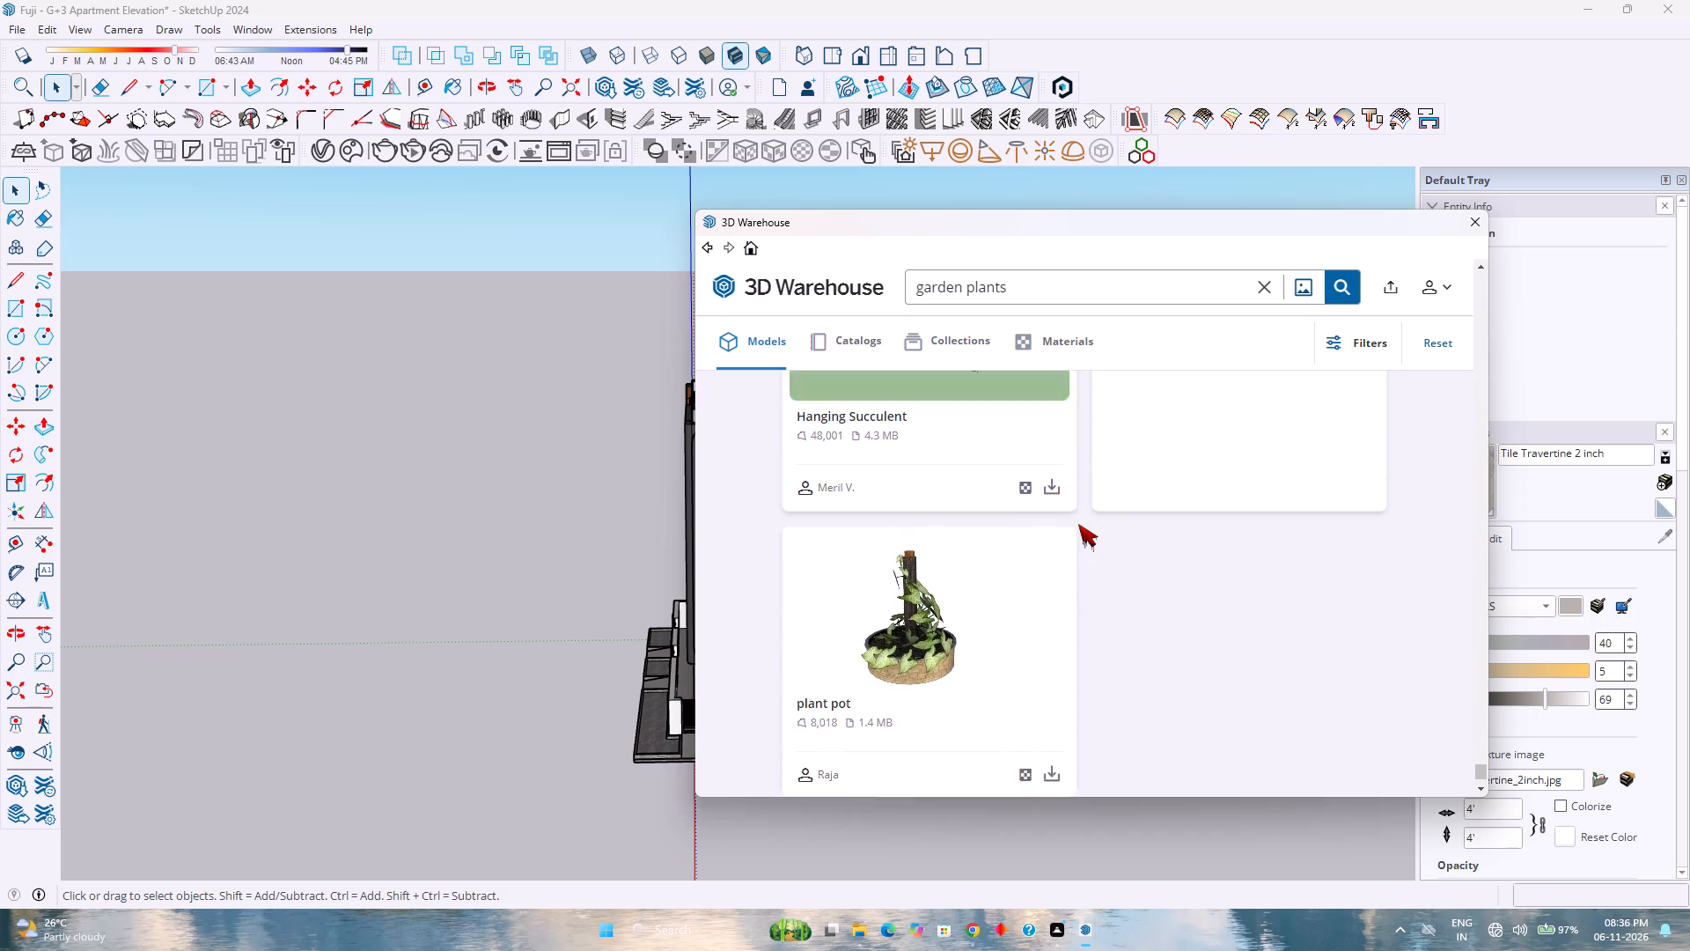
pyautogui.scroll(4, 1078, 524)
pyautogui.scroll(-4, 1078, 524)
pyautogui.scroll(1, 1078, 524)
pyautogui.scroll(-3, 1078, 524)
pyautogui.scroll(1, 1078, 524)
pyautogui.scroll(-4, 1078, 524)
pyautogui.scroll(3, 1078, 524)
pyautogui.scroll(-3, 1078, 524)
pyautogui.scroll(3, 1078, 524)
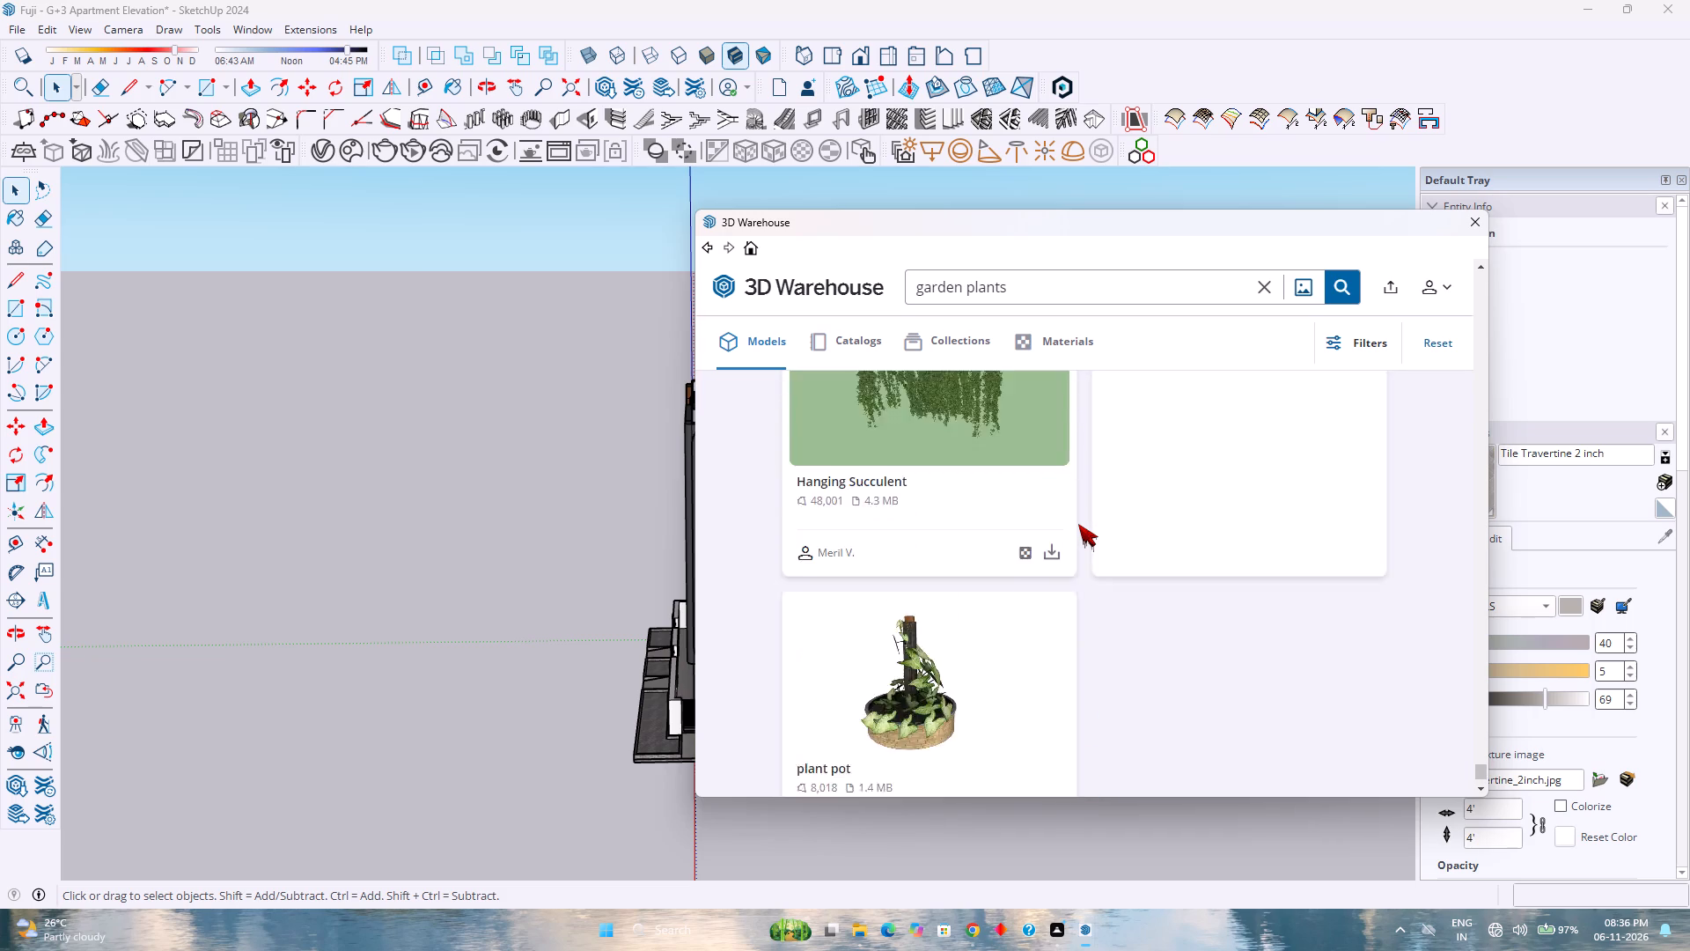
pyautogui.scroll(-4, 1078, 524)
pyautogui.scroll(3, 1078, 524)
pyautogui.scroll(-9, 1078, 524)
pyautogui.scroll(6, 1078, 524)
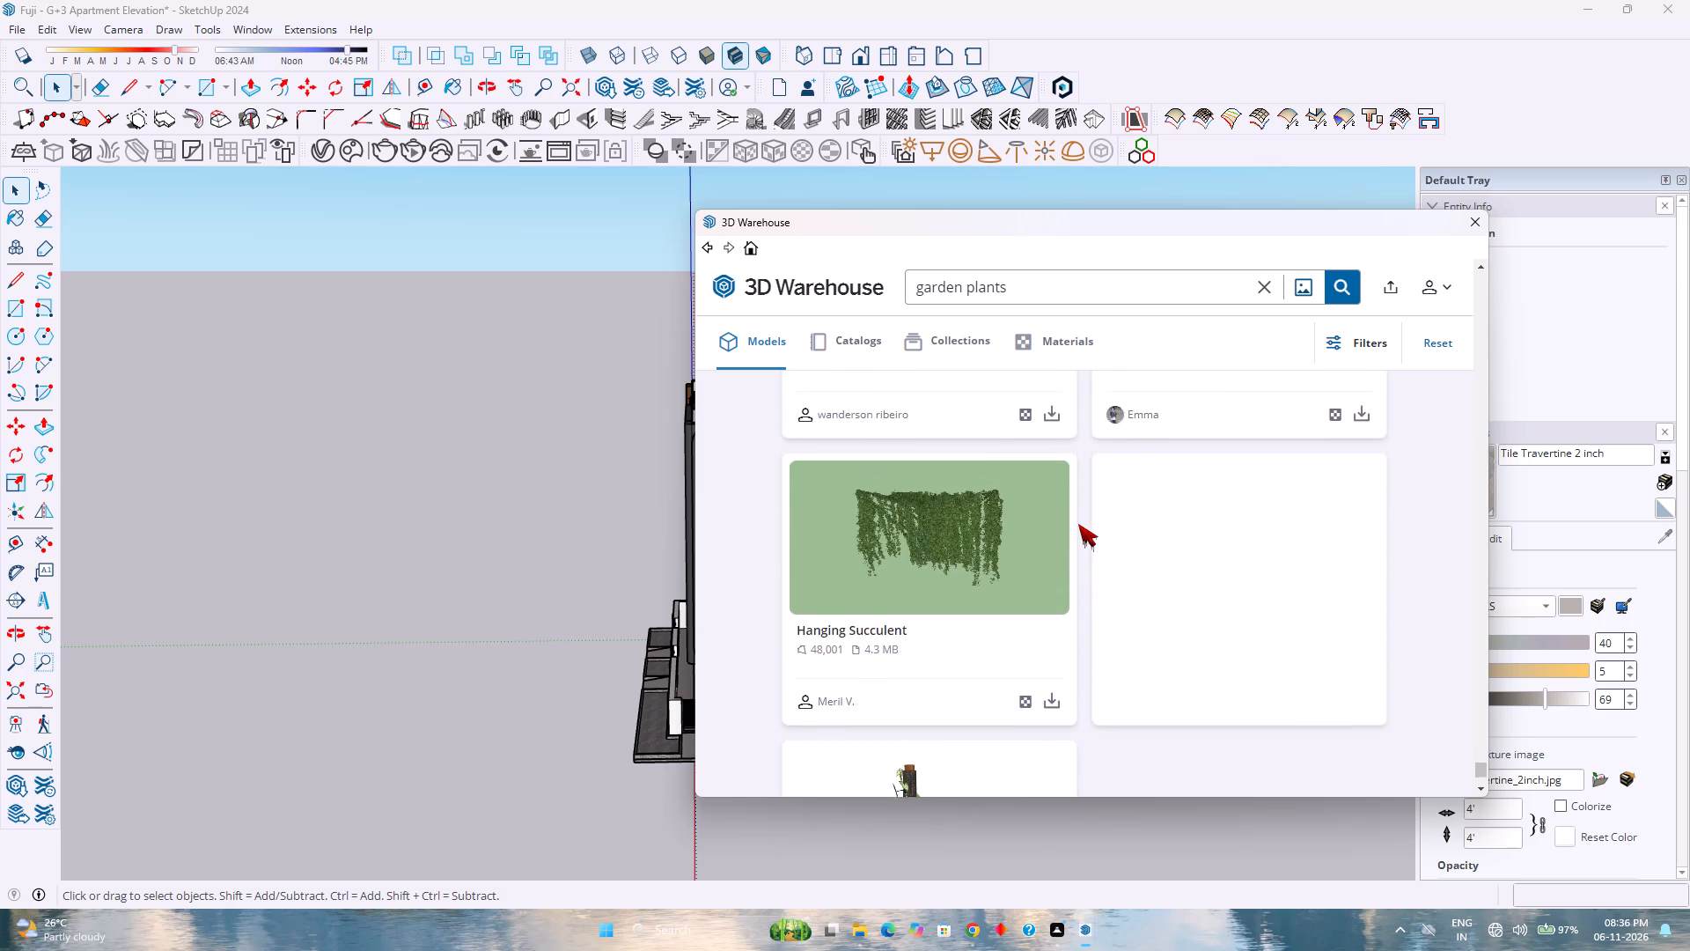
pyautogui.scroll(1, 1078, 524)
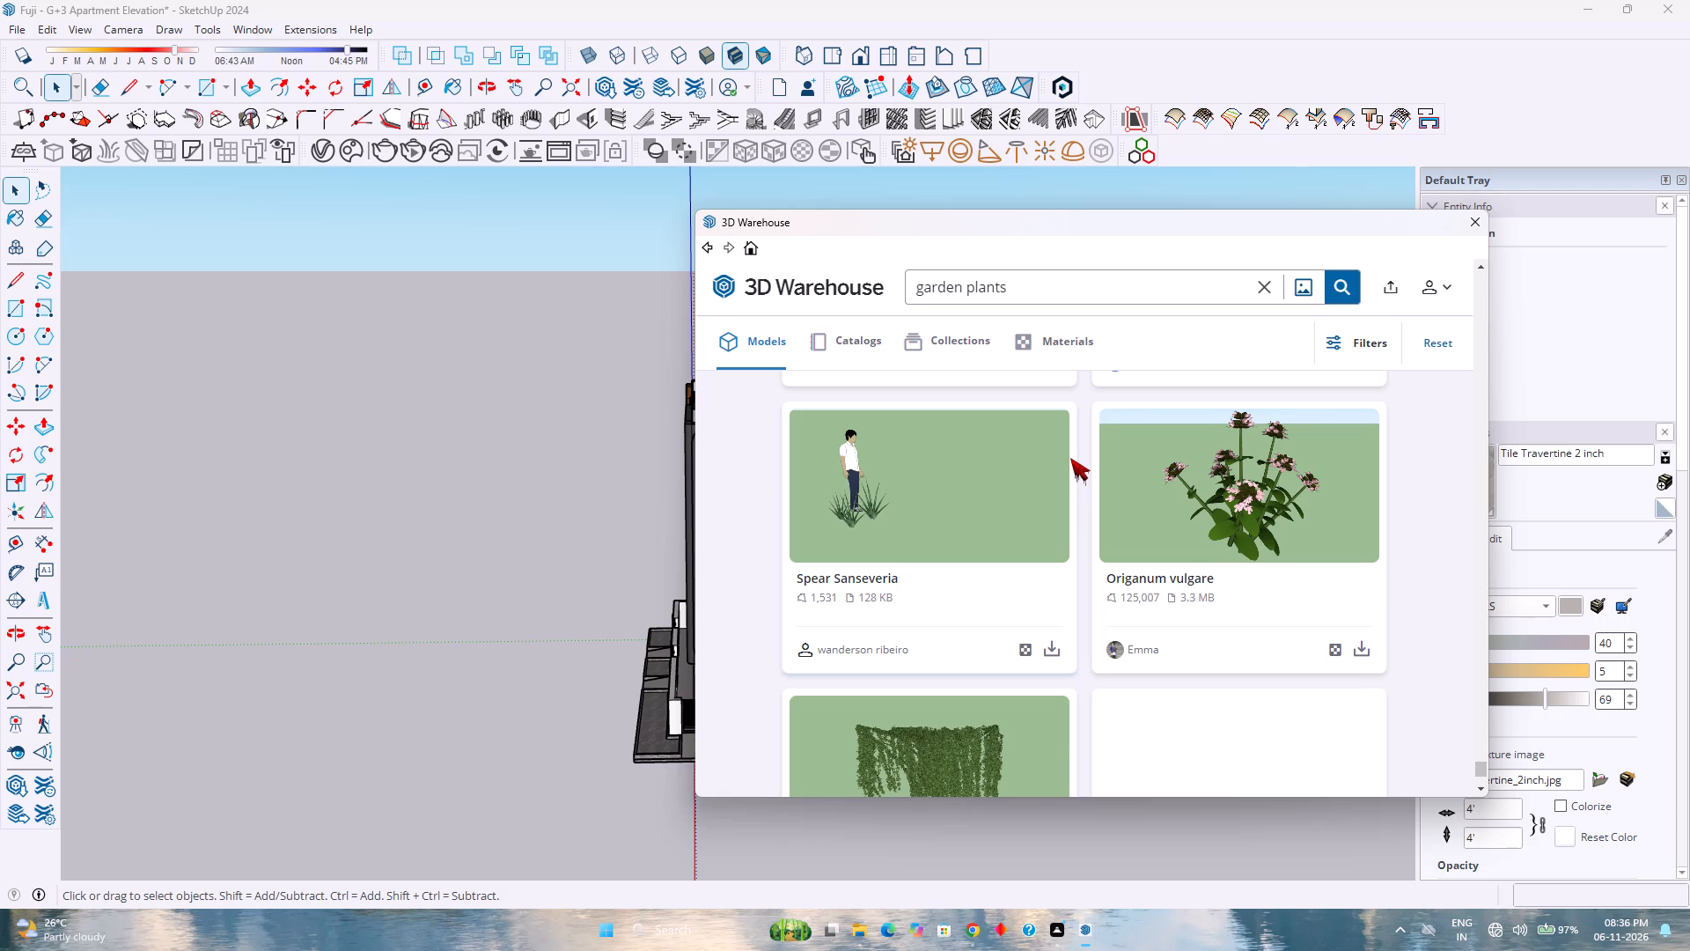
pyautogui.scroll(-3, 1070, 458)
pyautogui.scroll(1, 1070, 458)
pyautogui.scroll(-5, 1070, 458)
pyautogui.scroll(1, 1070, 458)
pyautogui.scroll(-5, 1070, 458)
pyautogui.scroll(3, 1070, 462)
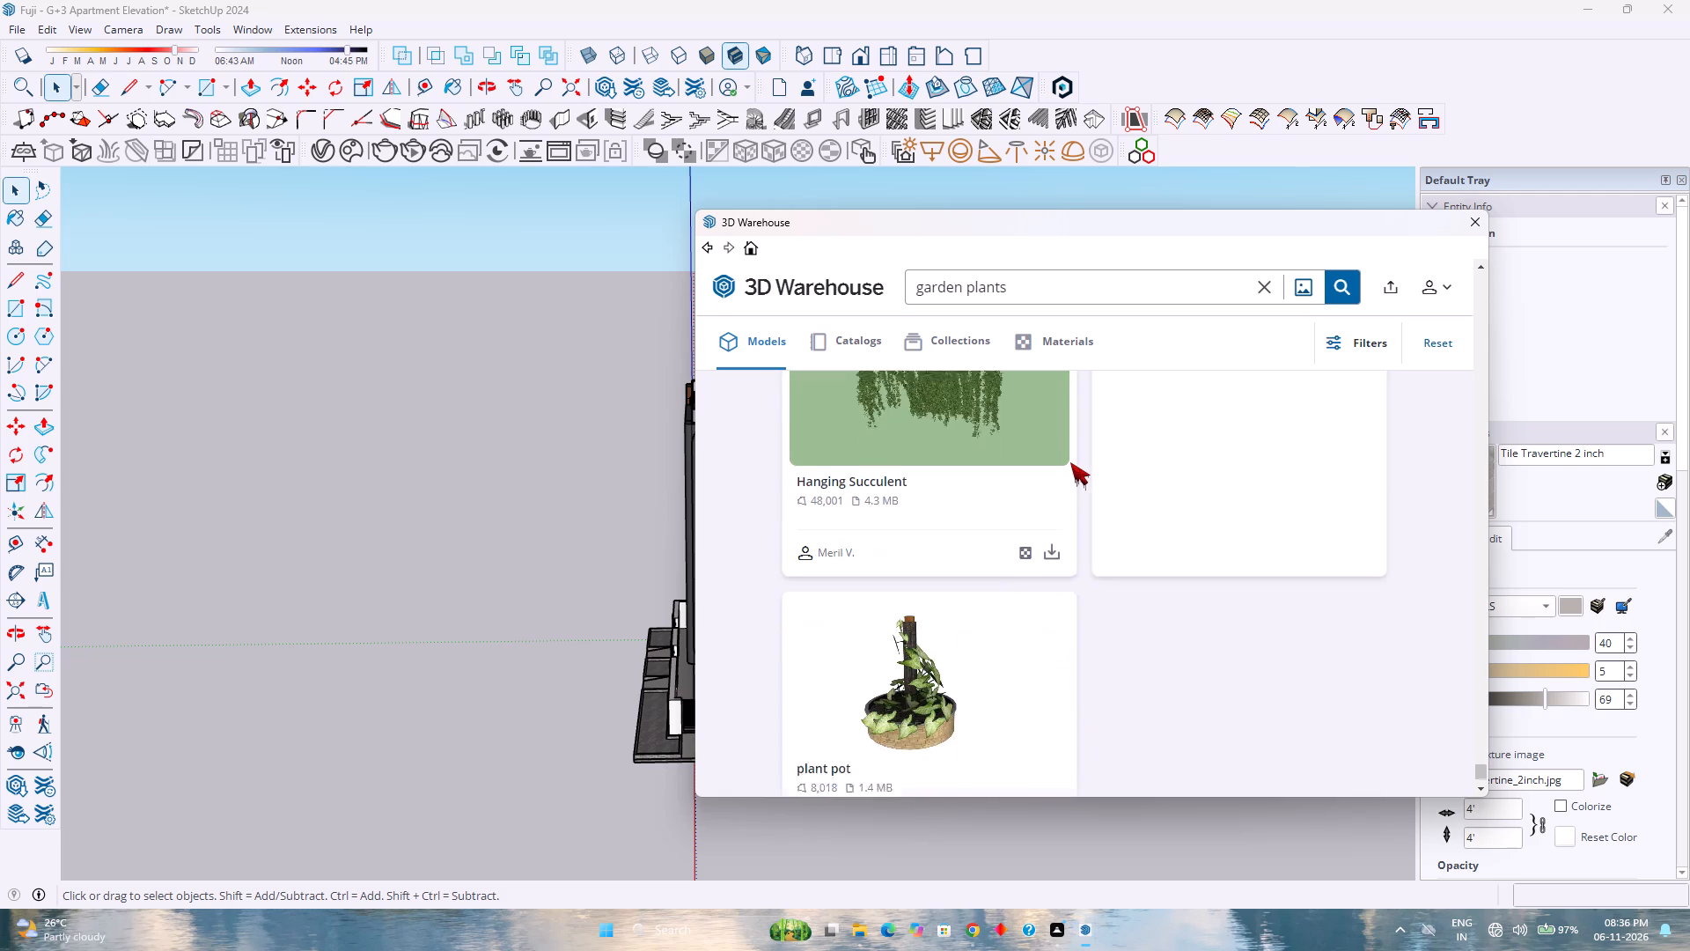
pyautogui.scroll(-4, 1070, 462)
pyautogui.scroll(4, 1070, 462)
pyautogui.scroll(-4, 1070, 462)
# Replace the garden plants query with a 3D Warehouse model search for "potted plants".
pyautogui.click(1255, 289)
pyautogui.click(1231, 289)
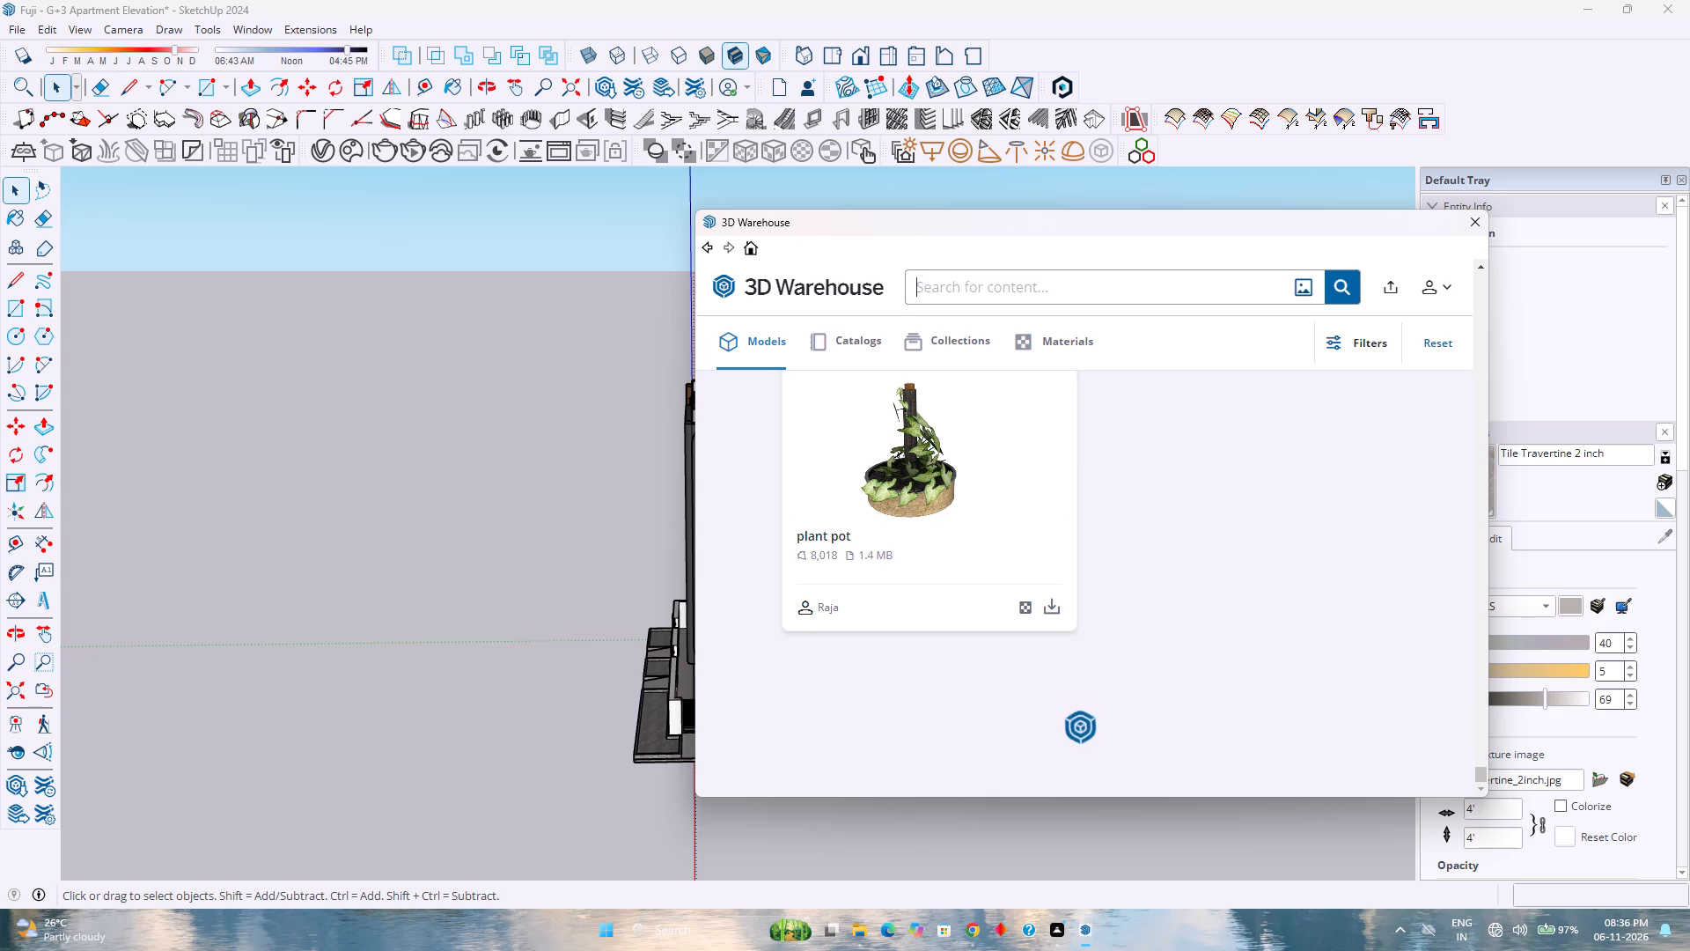
pyautogui.write('potted plants')
pyautogui.press('Return')
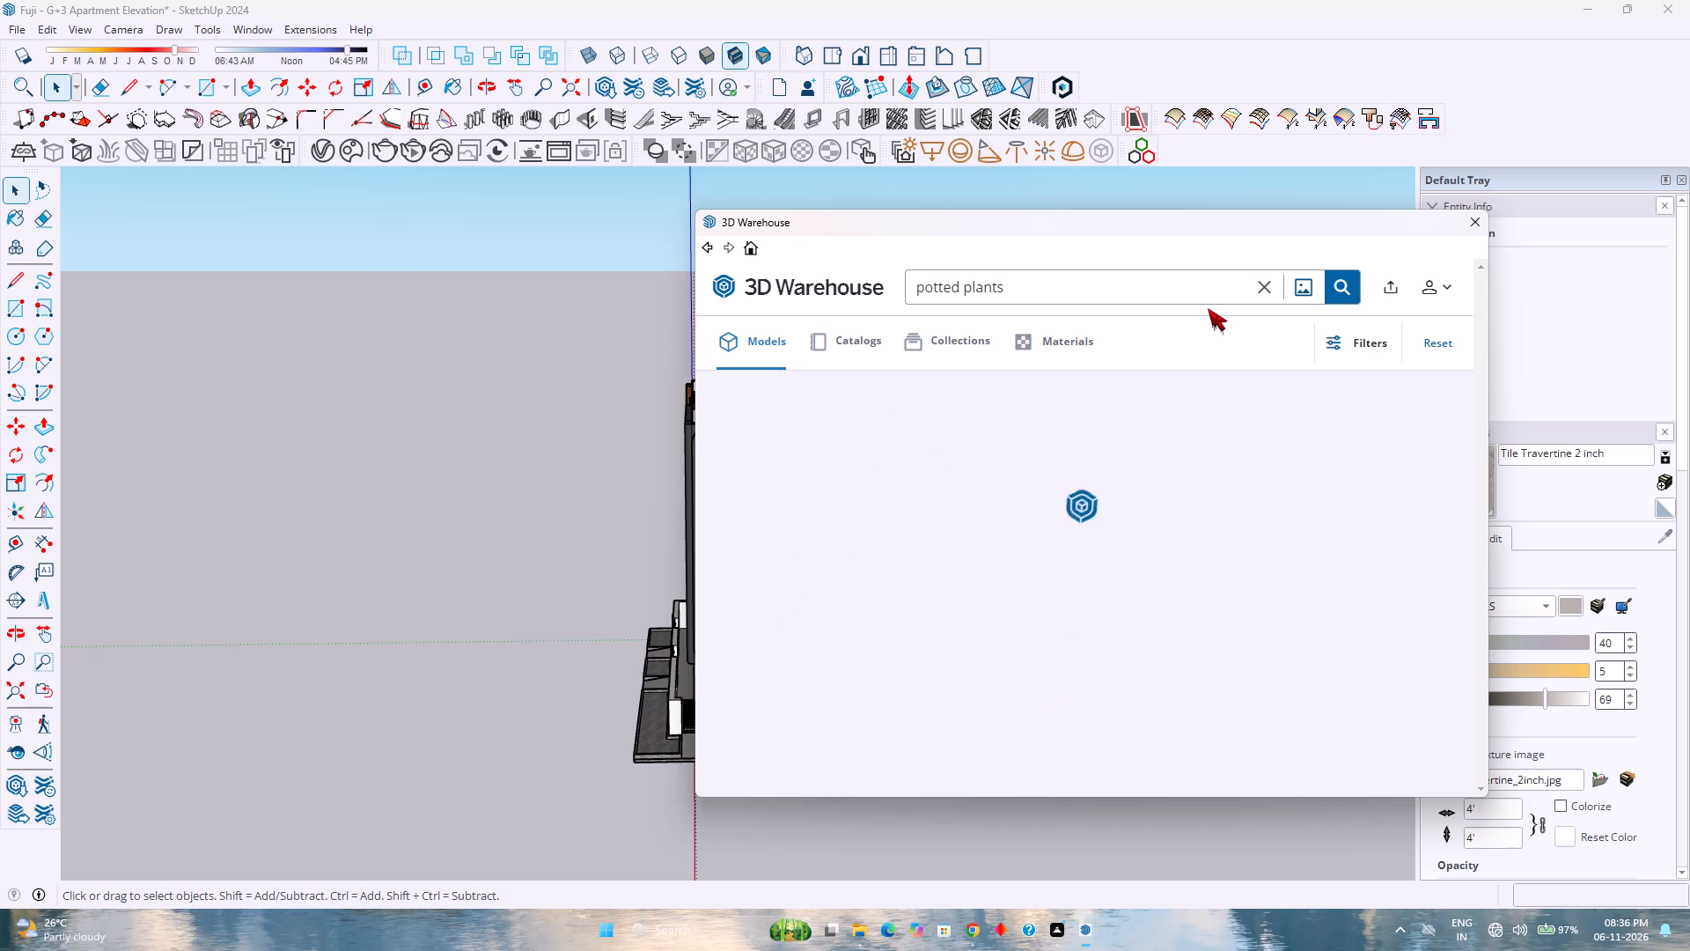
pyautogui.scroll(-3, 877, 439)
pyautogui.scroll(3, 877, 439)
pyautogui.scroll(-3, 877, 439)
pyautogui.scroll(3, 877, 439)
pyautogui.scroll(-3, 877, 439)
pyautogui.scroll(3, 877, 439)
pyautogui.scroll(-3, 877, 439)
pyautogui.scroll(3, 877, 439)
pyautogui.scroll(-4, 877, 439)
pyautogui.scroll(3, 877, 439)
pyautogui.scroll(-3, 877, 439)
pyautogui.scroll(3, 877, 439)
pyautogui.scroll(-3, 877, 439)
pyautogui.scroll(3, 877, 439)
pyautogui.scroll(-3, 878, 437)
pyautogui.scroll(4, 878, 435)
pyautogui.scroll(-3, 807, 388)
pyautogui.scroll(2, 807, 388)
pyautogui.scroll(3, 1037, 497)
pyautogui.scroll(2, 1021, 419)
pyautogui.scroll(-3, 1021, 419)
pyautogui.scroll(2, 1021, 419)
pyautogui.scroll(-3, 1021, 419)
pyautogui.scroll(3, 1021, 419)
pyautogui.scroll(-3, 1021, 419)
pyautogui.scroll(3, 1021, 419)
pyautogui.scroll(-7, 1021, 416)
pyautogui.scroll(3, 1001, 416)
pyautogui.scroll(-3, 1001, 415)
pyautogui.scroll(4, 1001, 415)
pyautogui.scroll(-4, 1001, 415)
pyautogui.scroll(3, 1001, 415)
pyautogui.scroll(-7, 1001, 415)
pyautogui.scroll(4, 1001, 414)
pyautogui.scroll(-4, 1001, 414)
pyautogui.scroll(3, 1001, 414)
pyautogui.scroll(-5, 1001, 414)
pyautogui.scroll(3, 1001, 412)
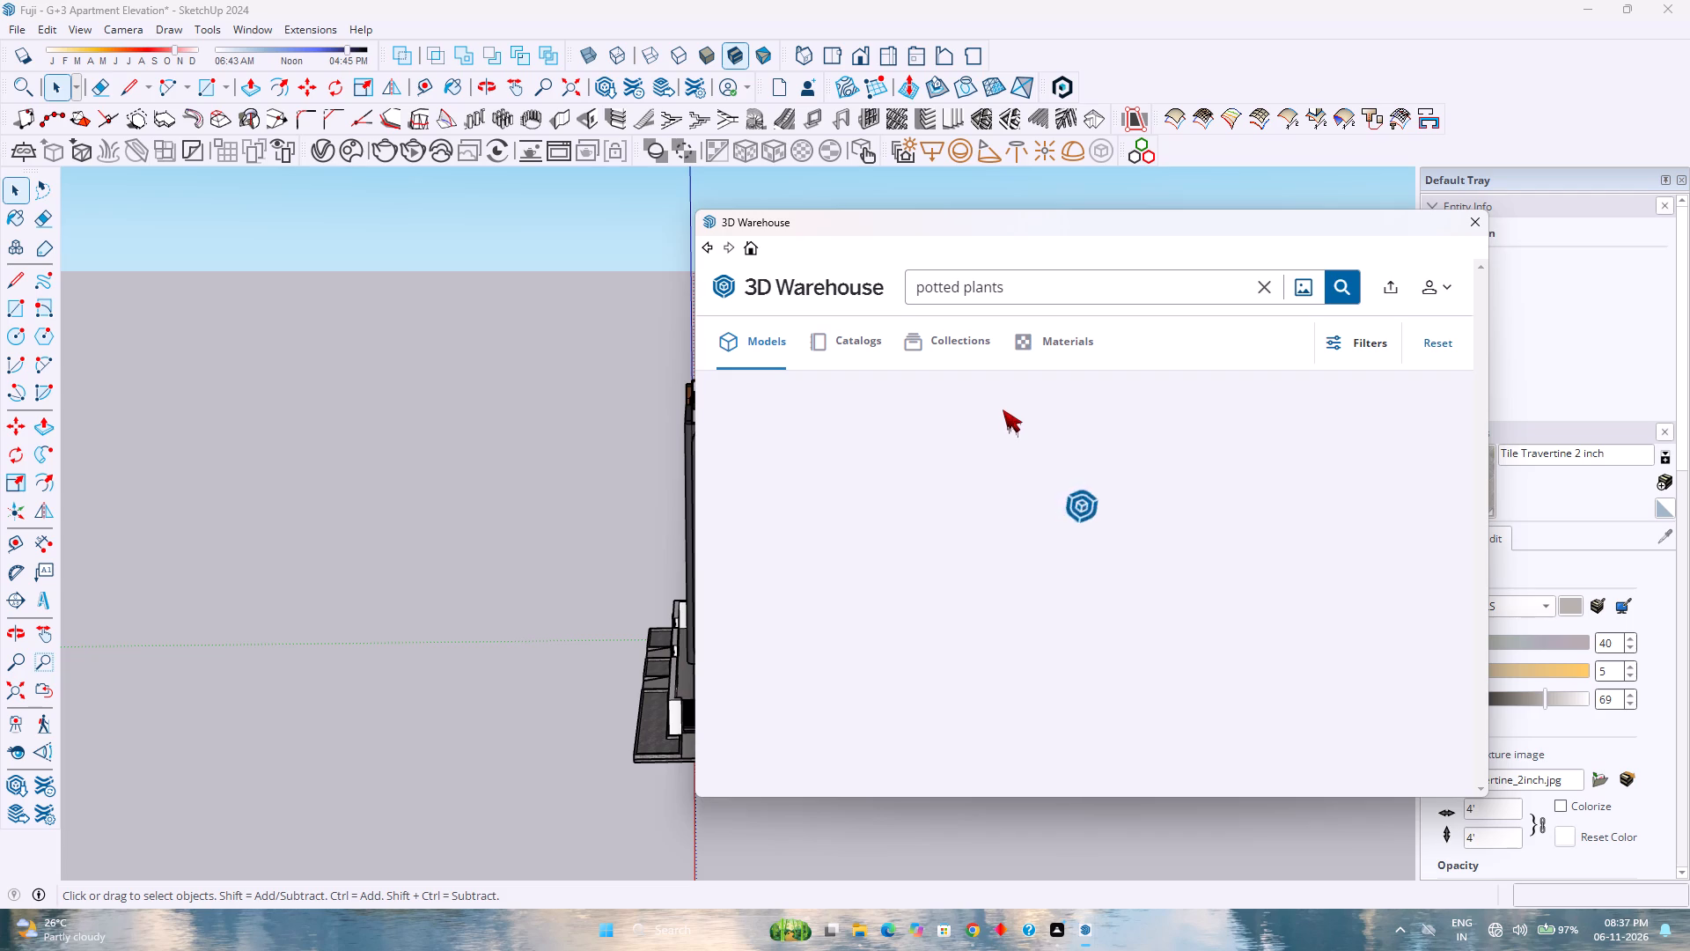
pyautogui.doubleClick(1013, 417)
# Move the 3D Warehouse window over the drawing area so that it no longer covers the Default Tray.
pyautogui.moveTo(962, 225); pyautogui.dragTo(609, 238)
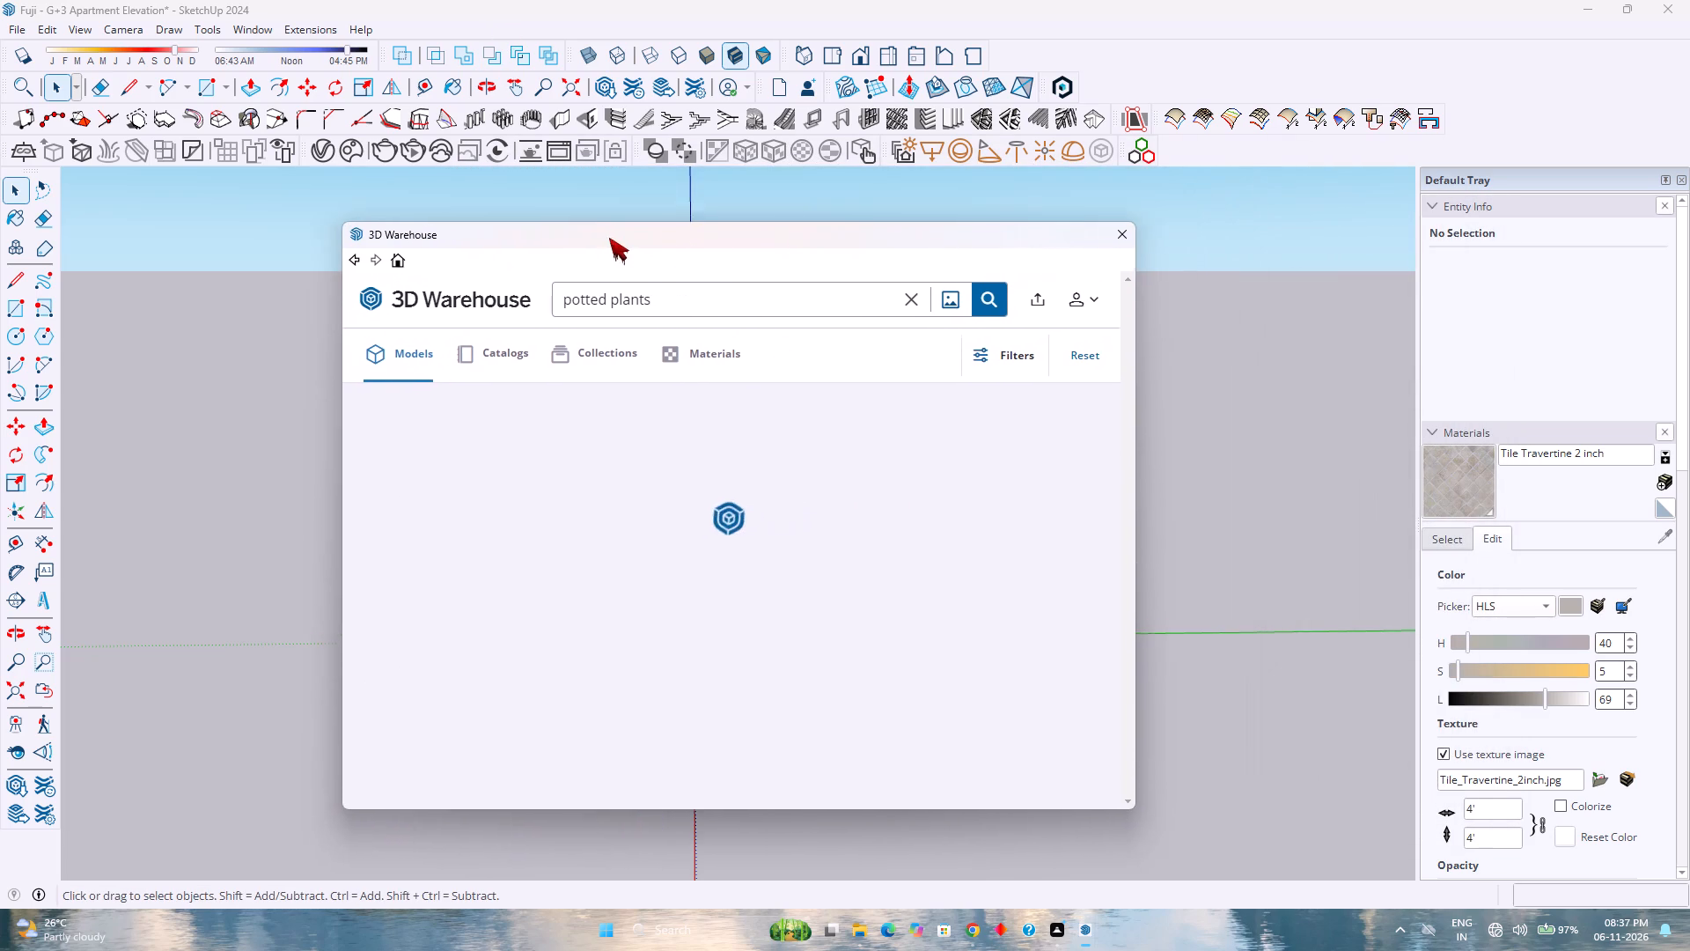
pyautogui.moveTo(609, 238); pyautogui.dragTo(586, 233)
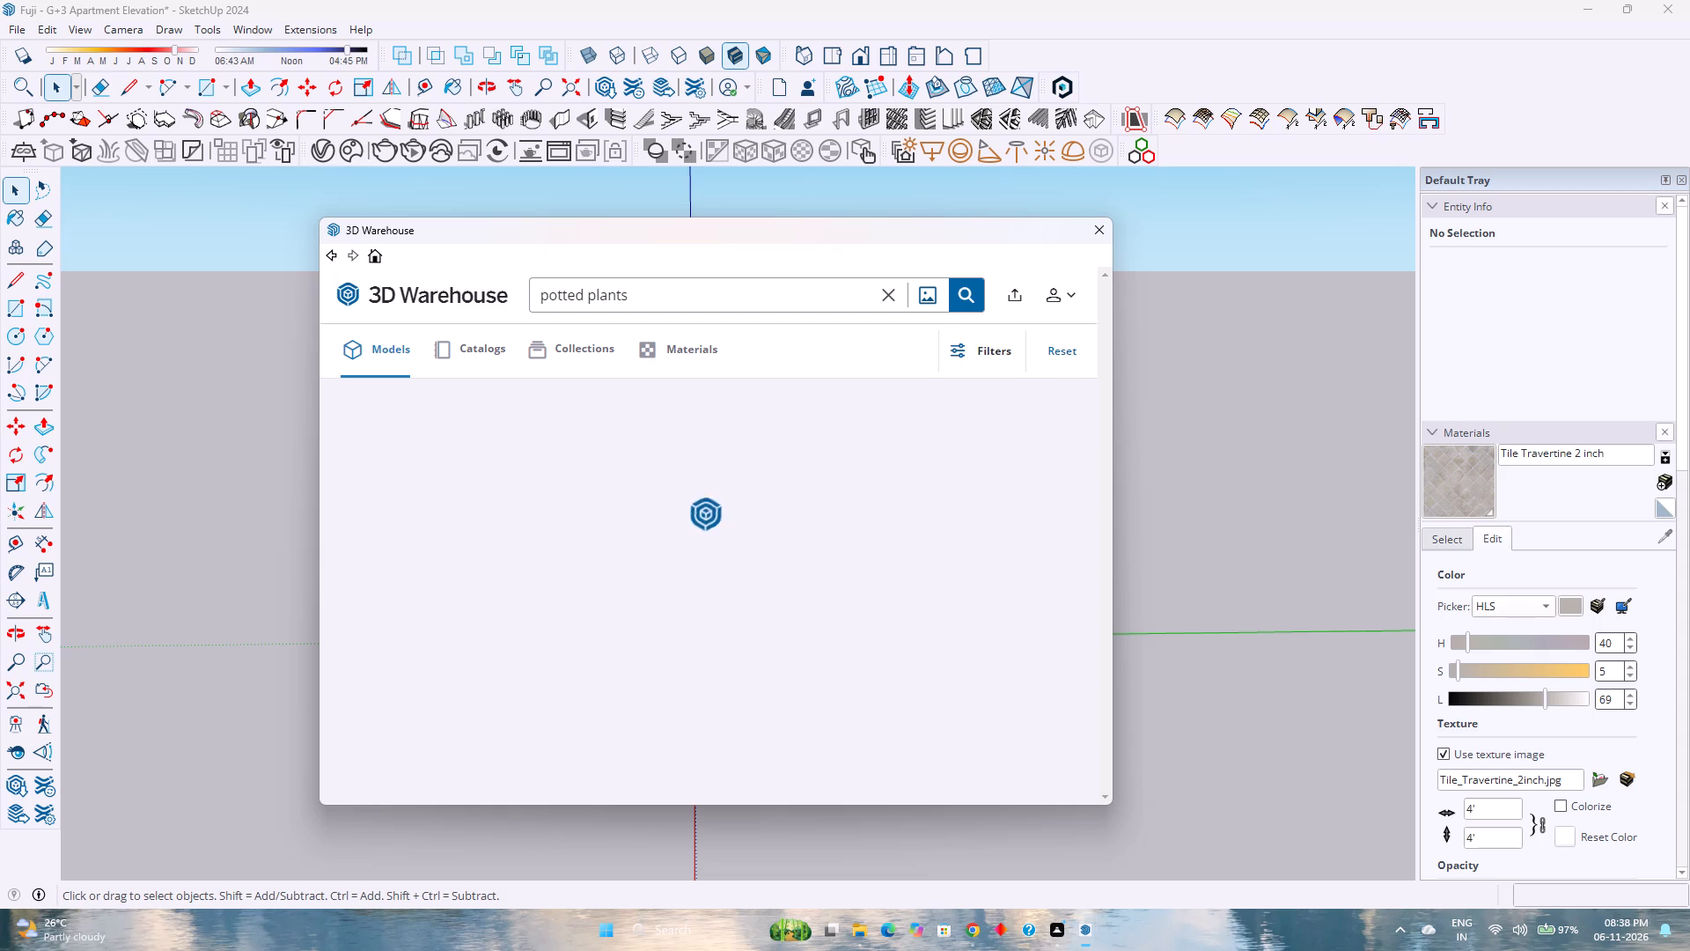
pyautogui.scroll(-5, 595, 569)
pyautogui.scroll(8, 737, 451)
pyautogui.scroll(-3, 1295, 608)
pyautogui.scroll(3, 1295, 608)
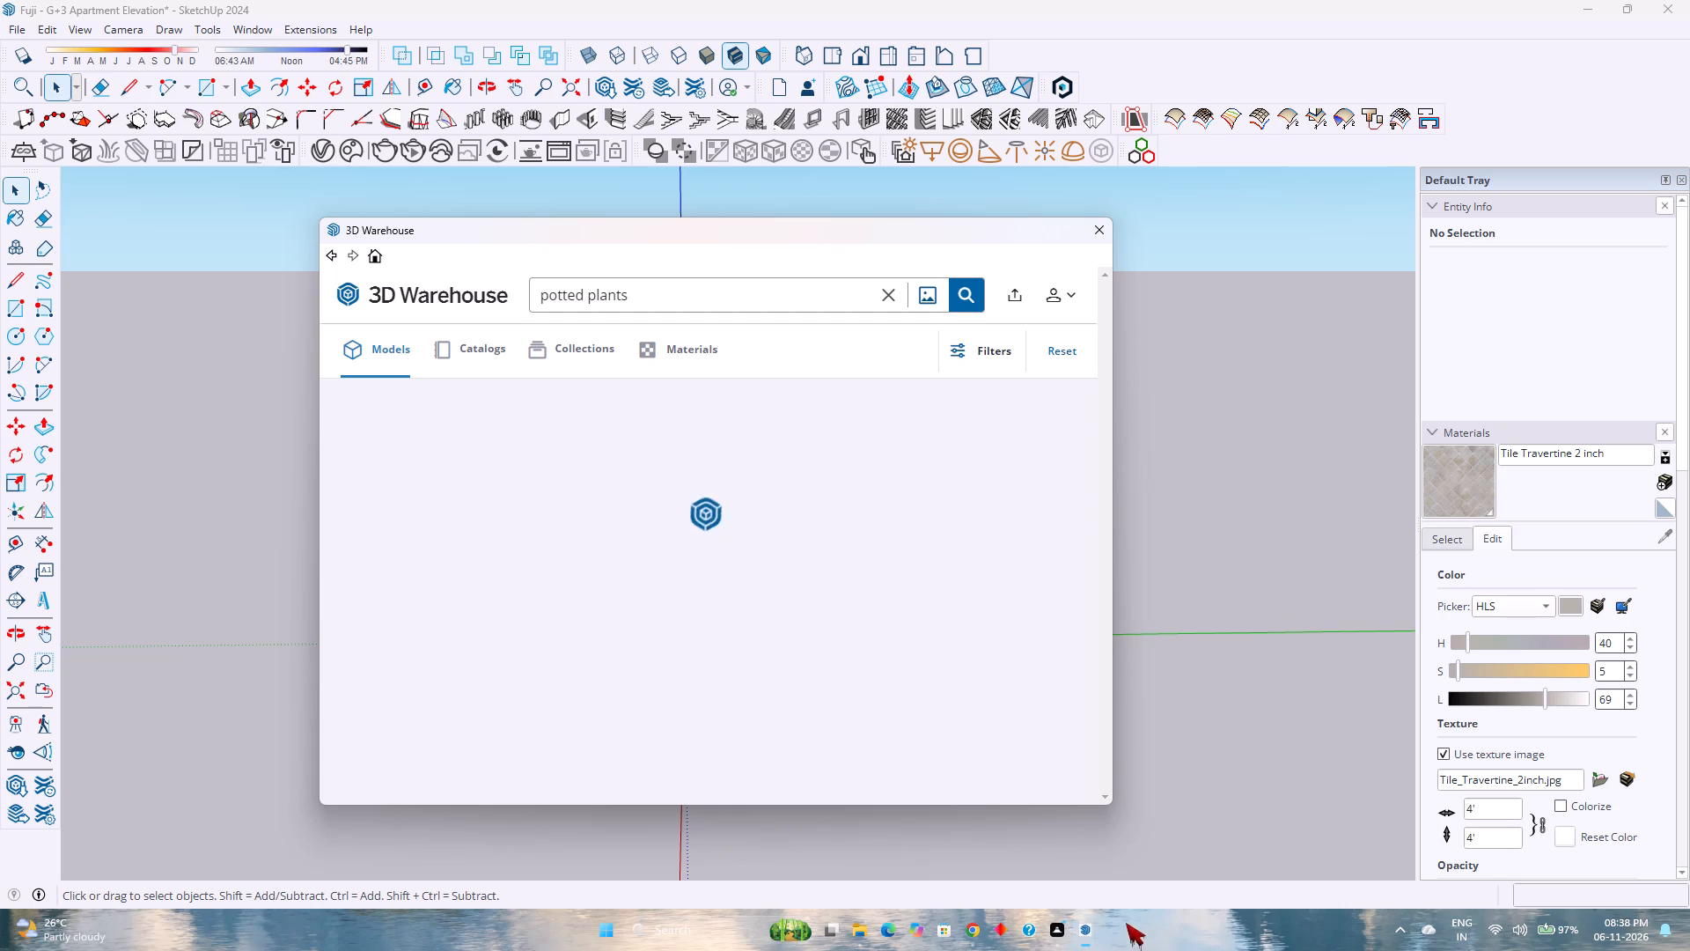
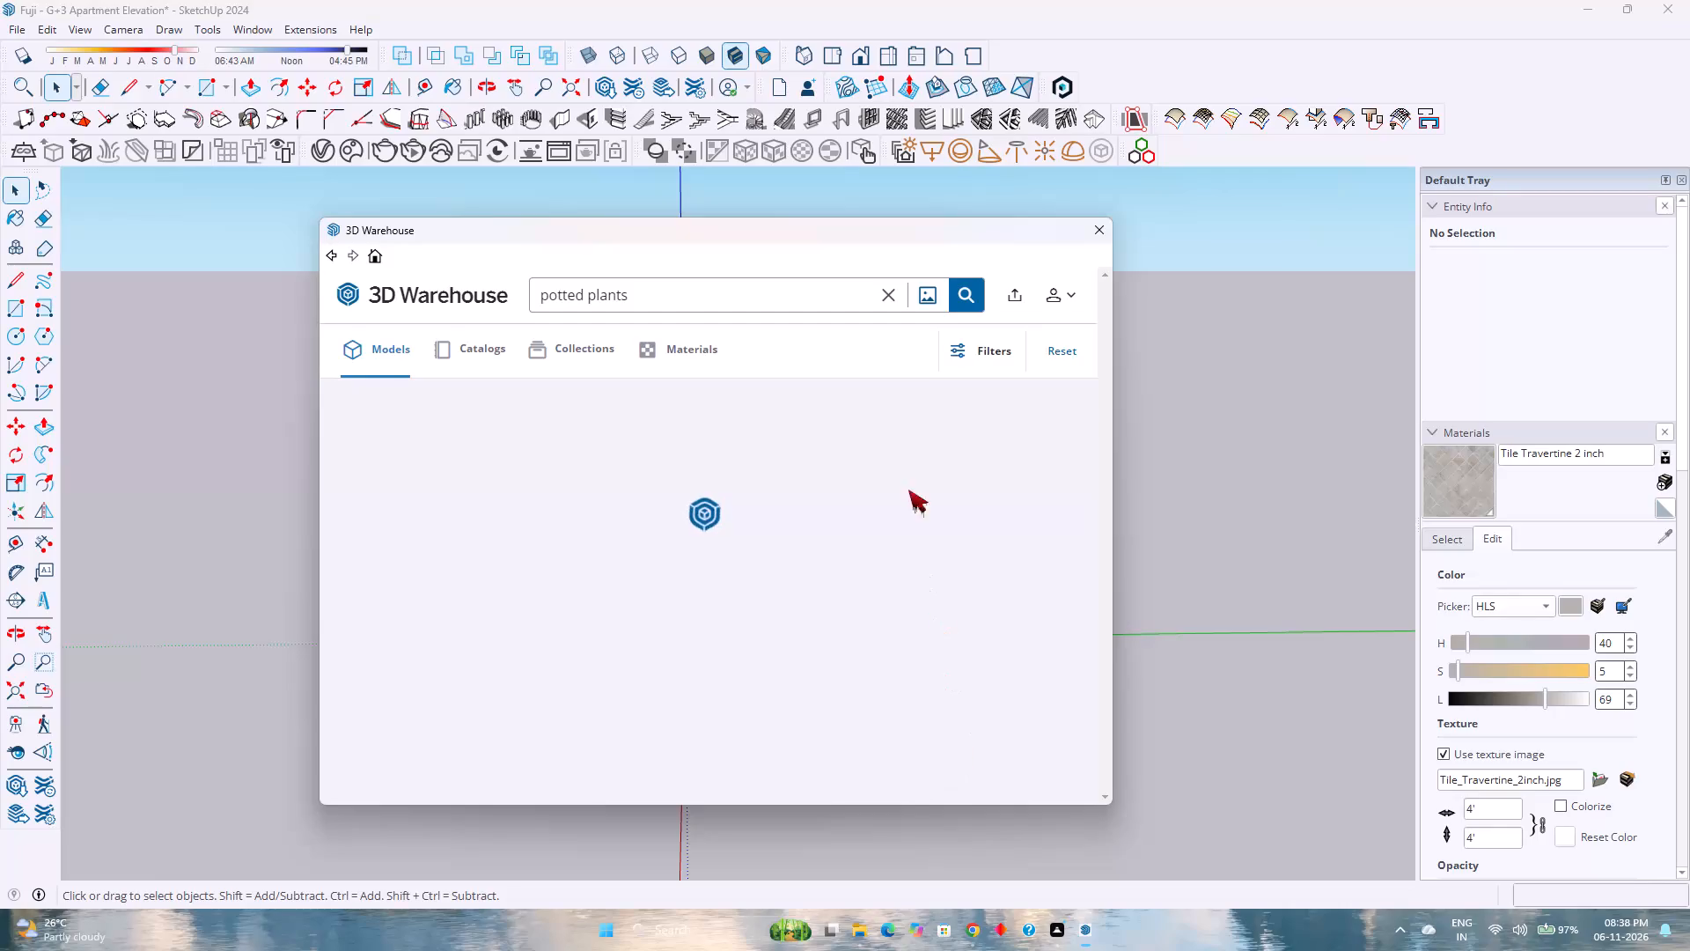
# Close and reopen the 3D Warehouse window, and rerun the model search for "potted plants".
pyautogui.click(1097, 231)
pyautogui.doubleClick(249, 31)
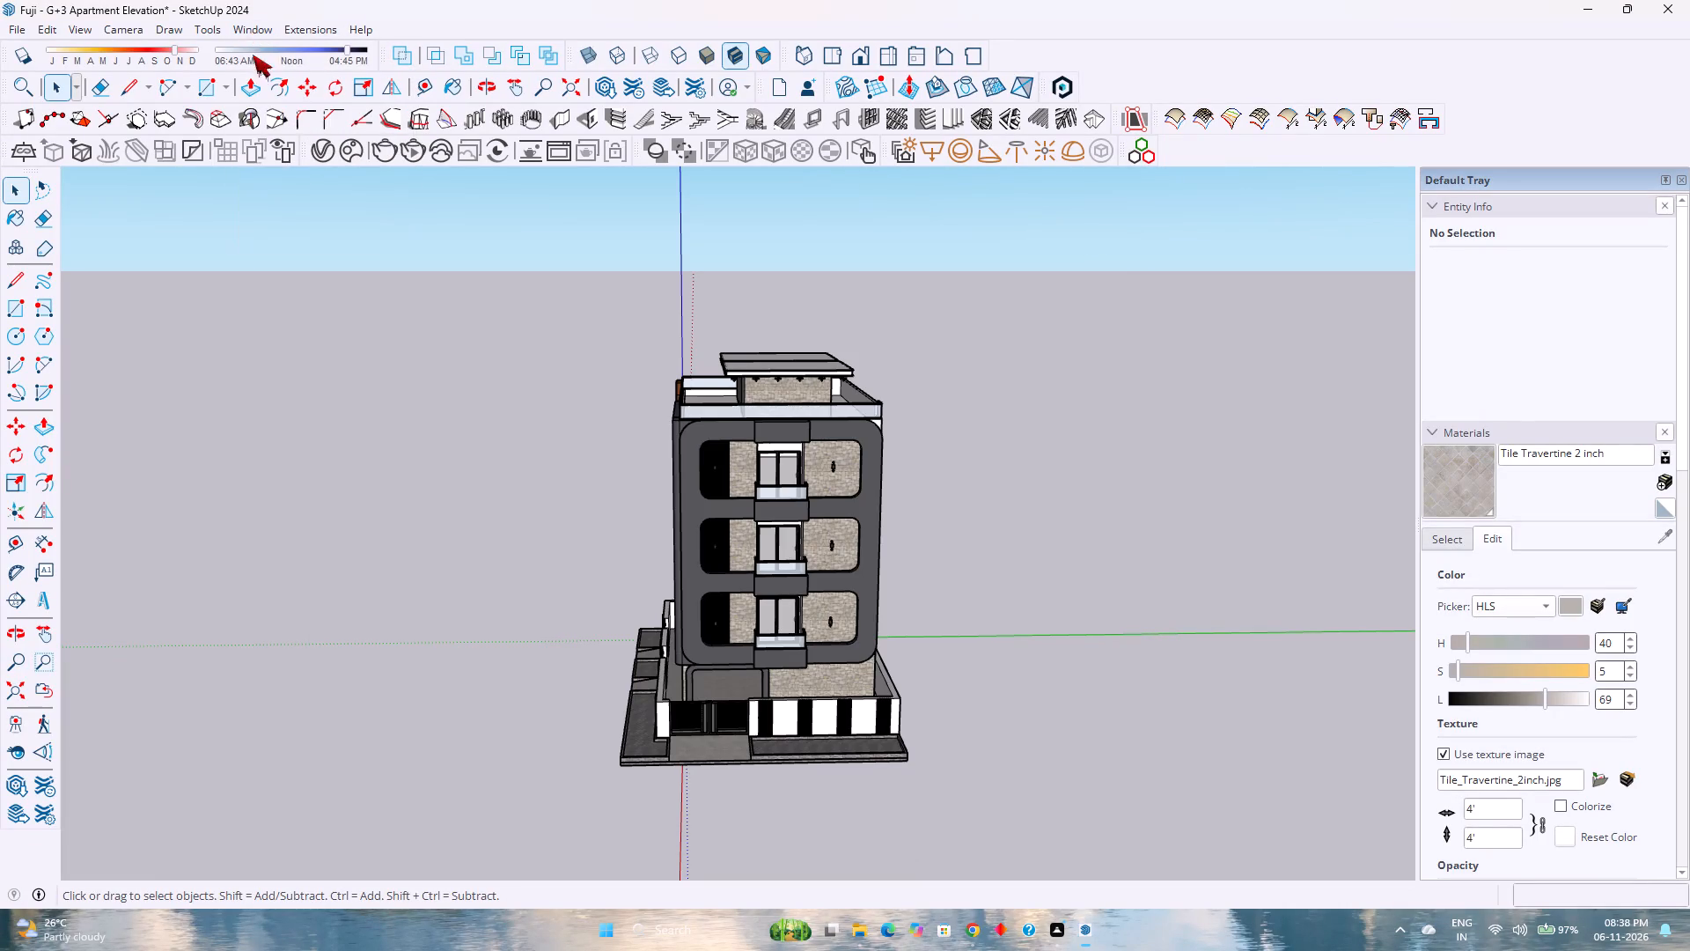
pyautogui.click(265, 33)
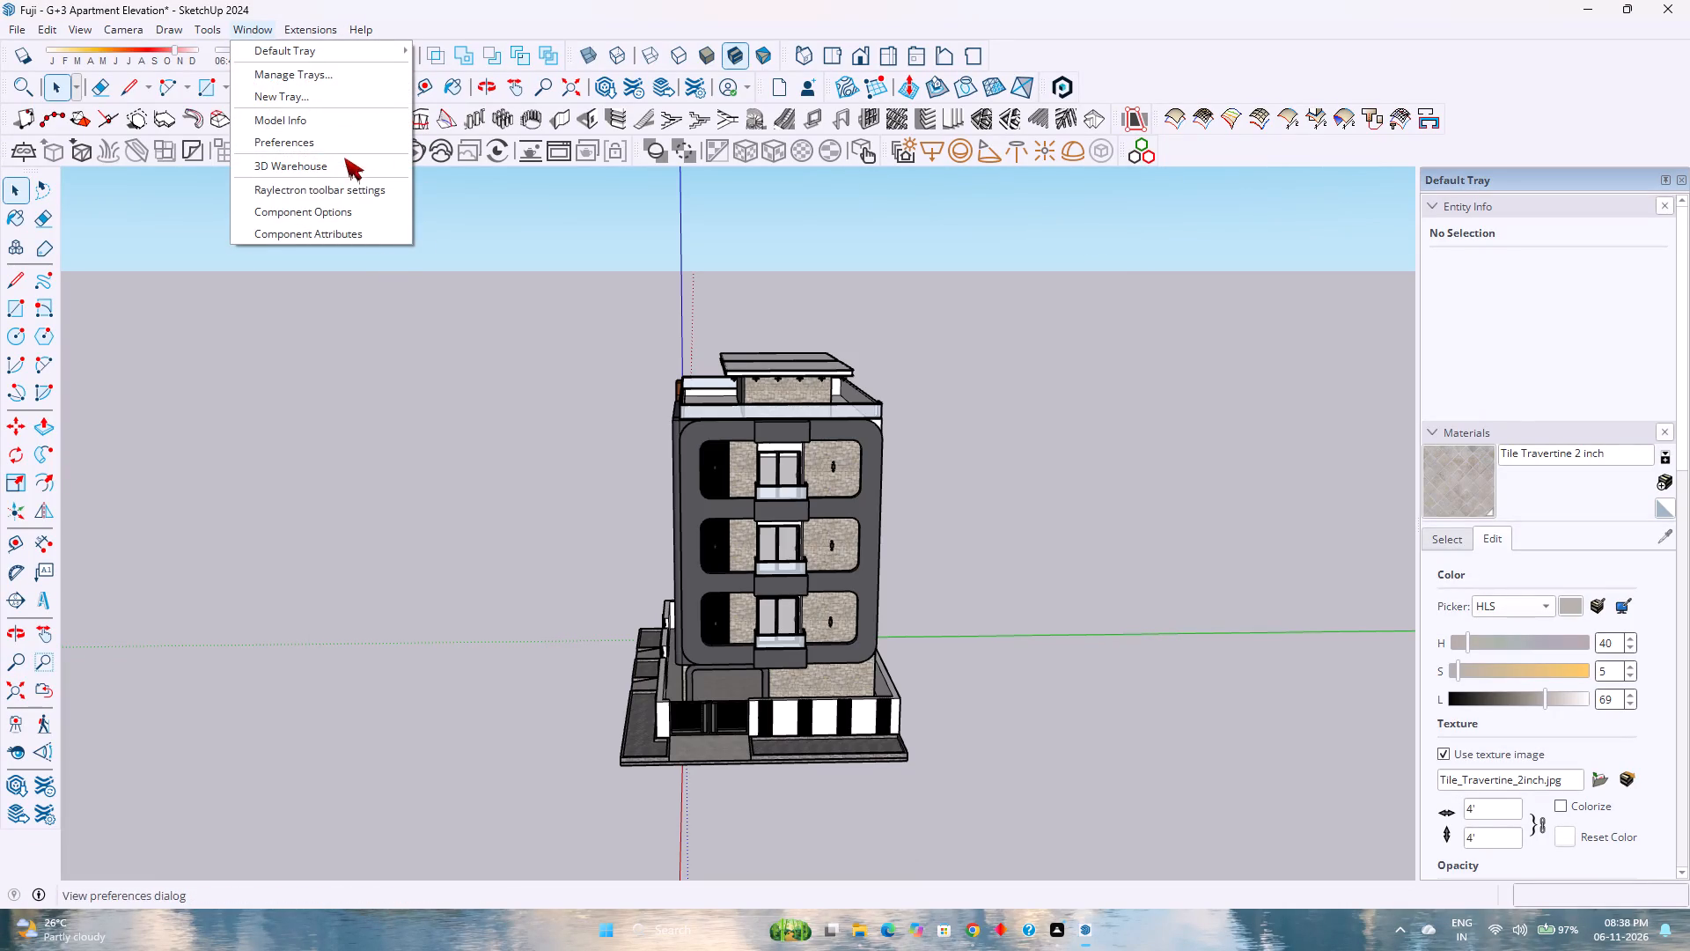
pyautogui.click(344, 159)
pyautogui.moveTo(677, 241); pyautogui.dragTo(746, 206)
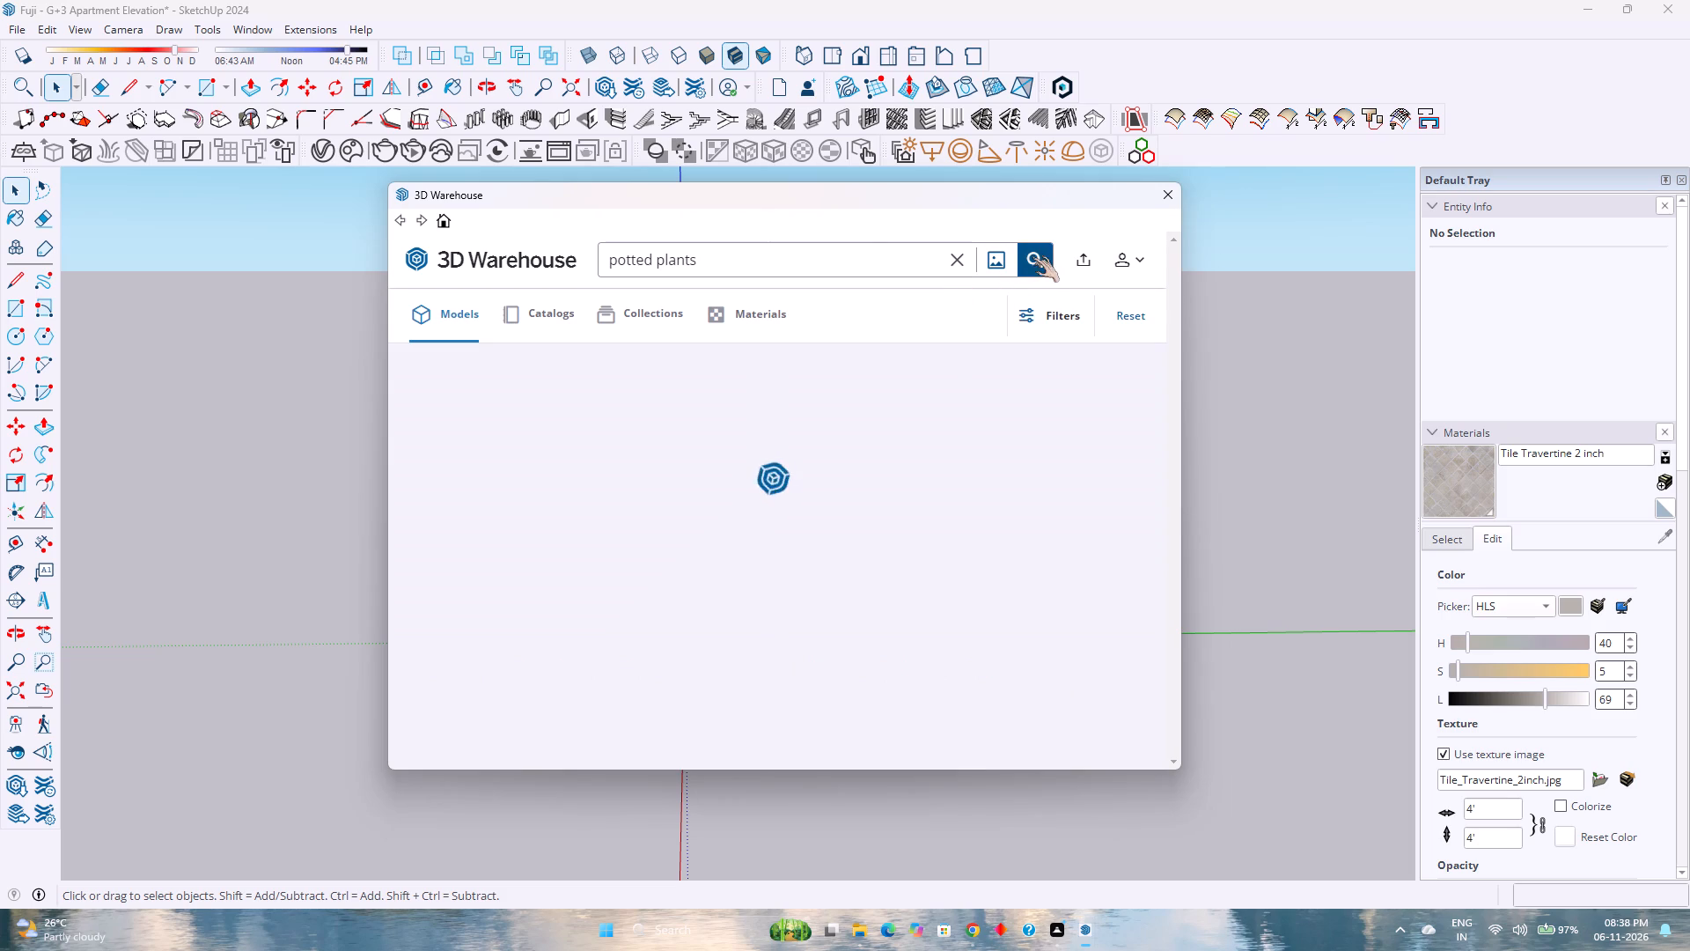
pyautogui.click(1032, 256)
pyautogui.click(830, 249)
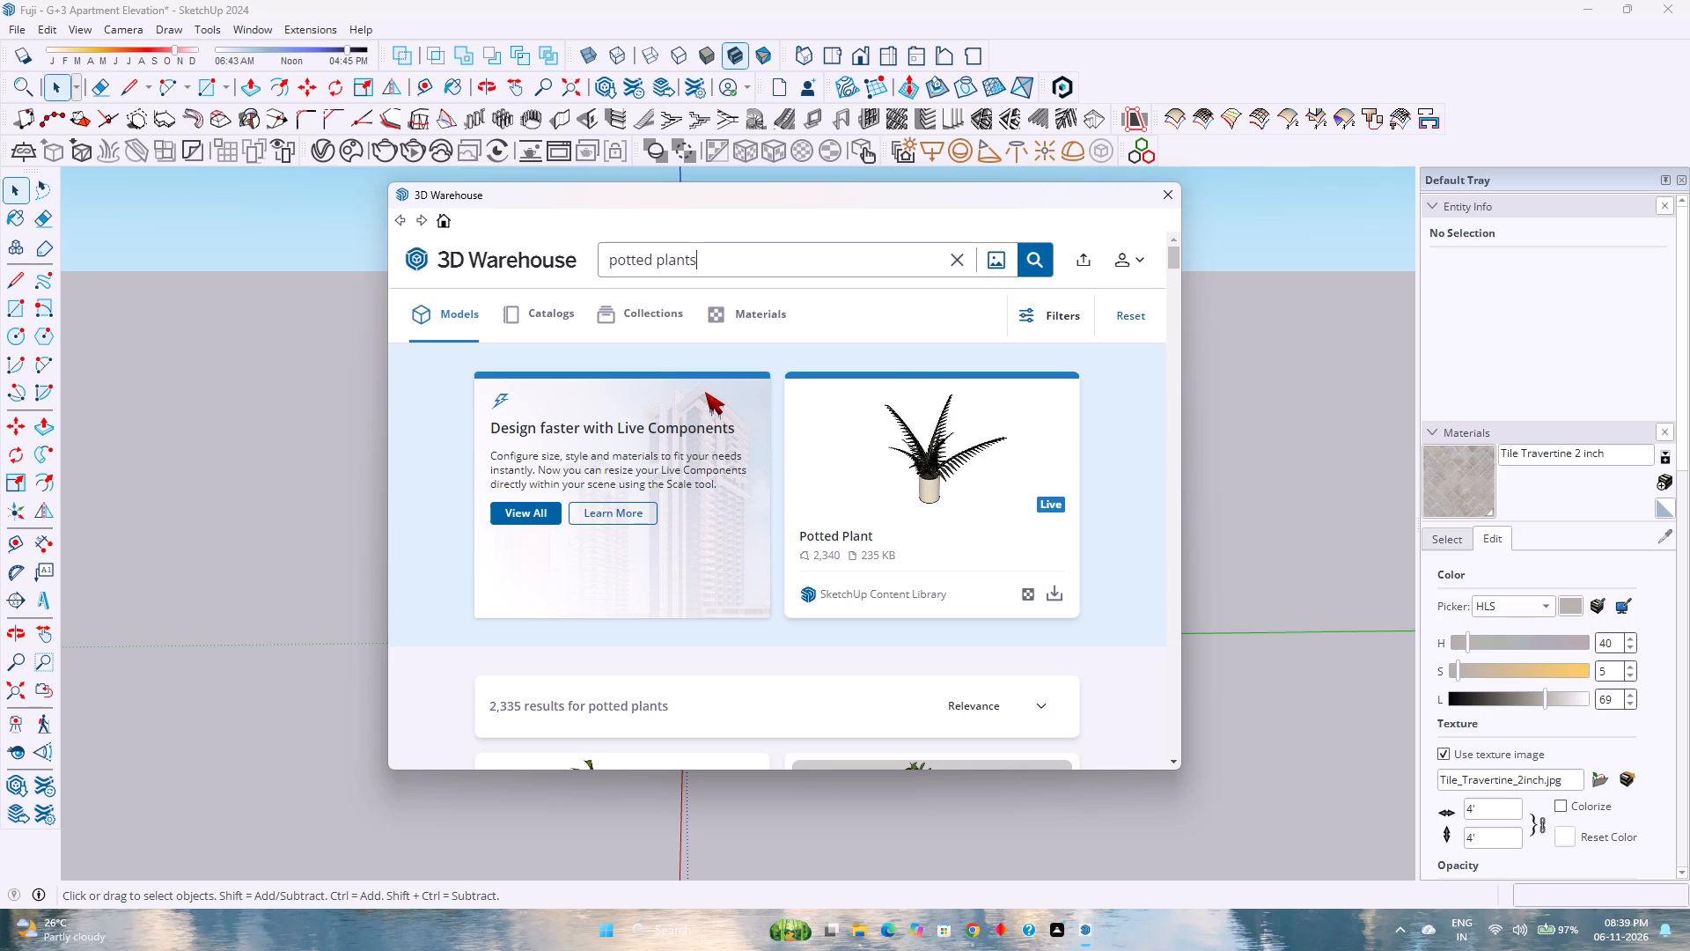
# Examine the first potted plants results in 3D Warehouse for models suited to the apartment landscaping.
pyautogui.scroll(-1, 716, 415)
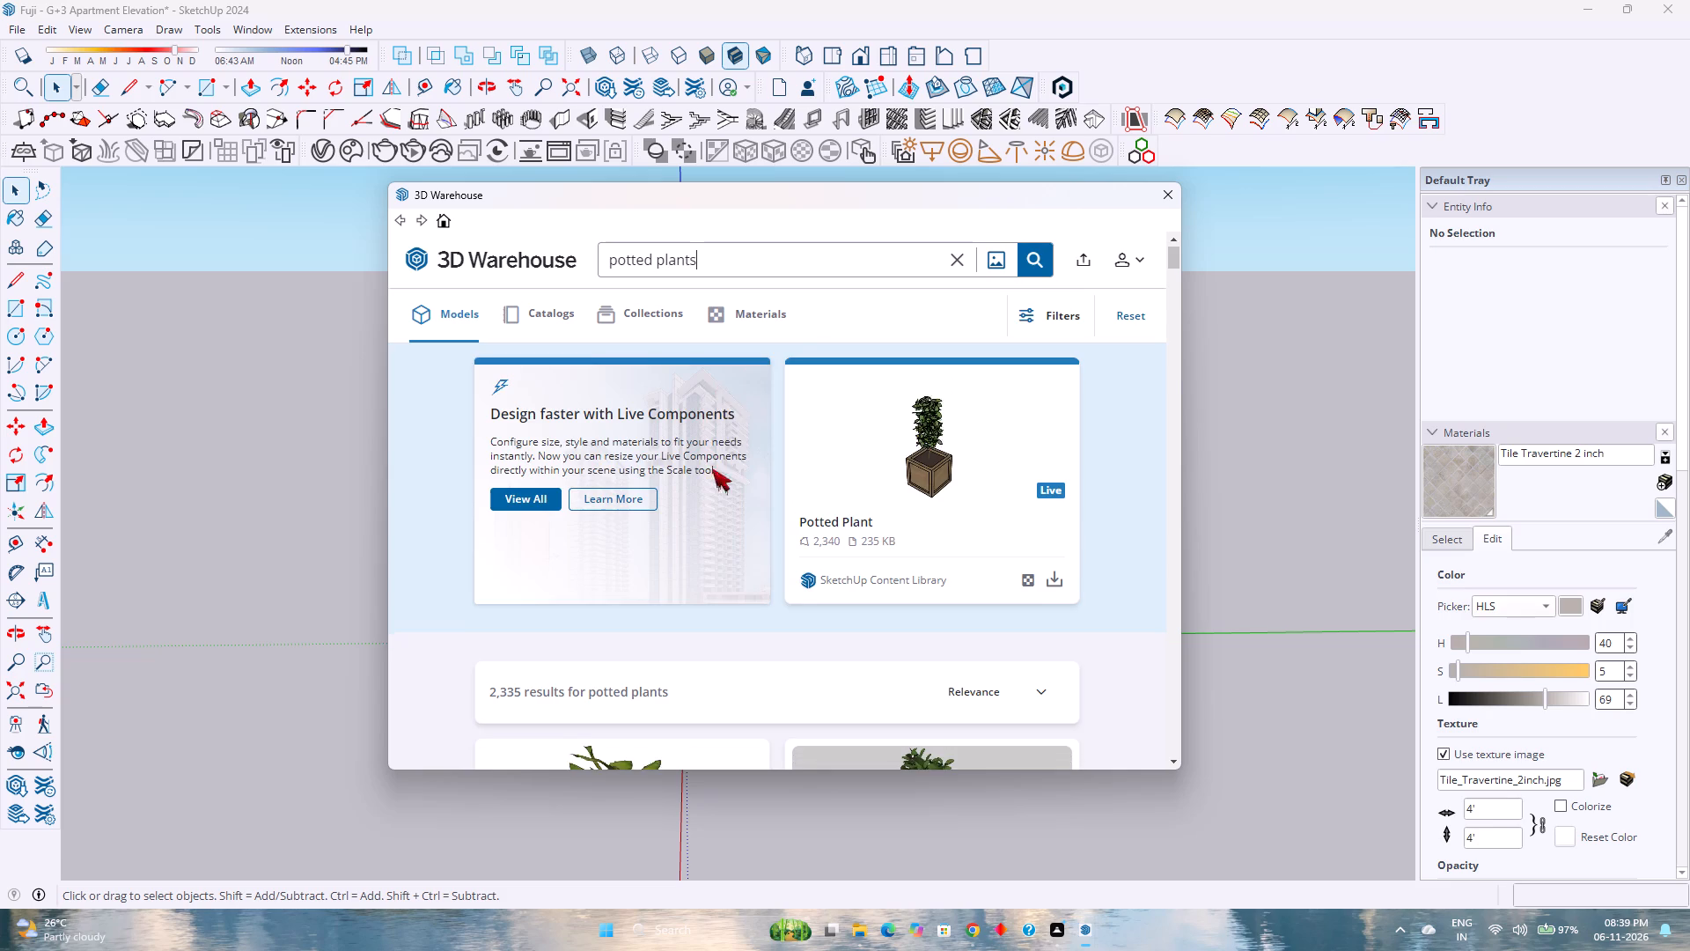
pyautogui.scroll(-1, 712, 468)
pyautogui.scroll(-12, 655, 576)
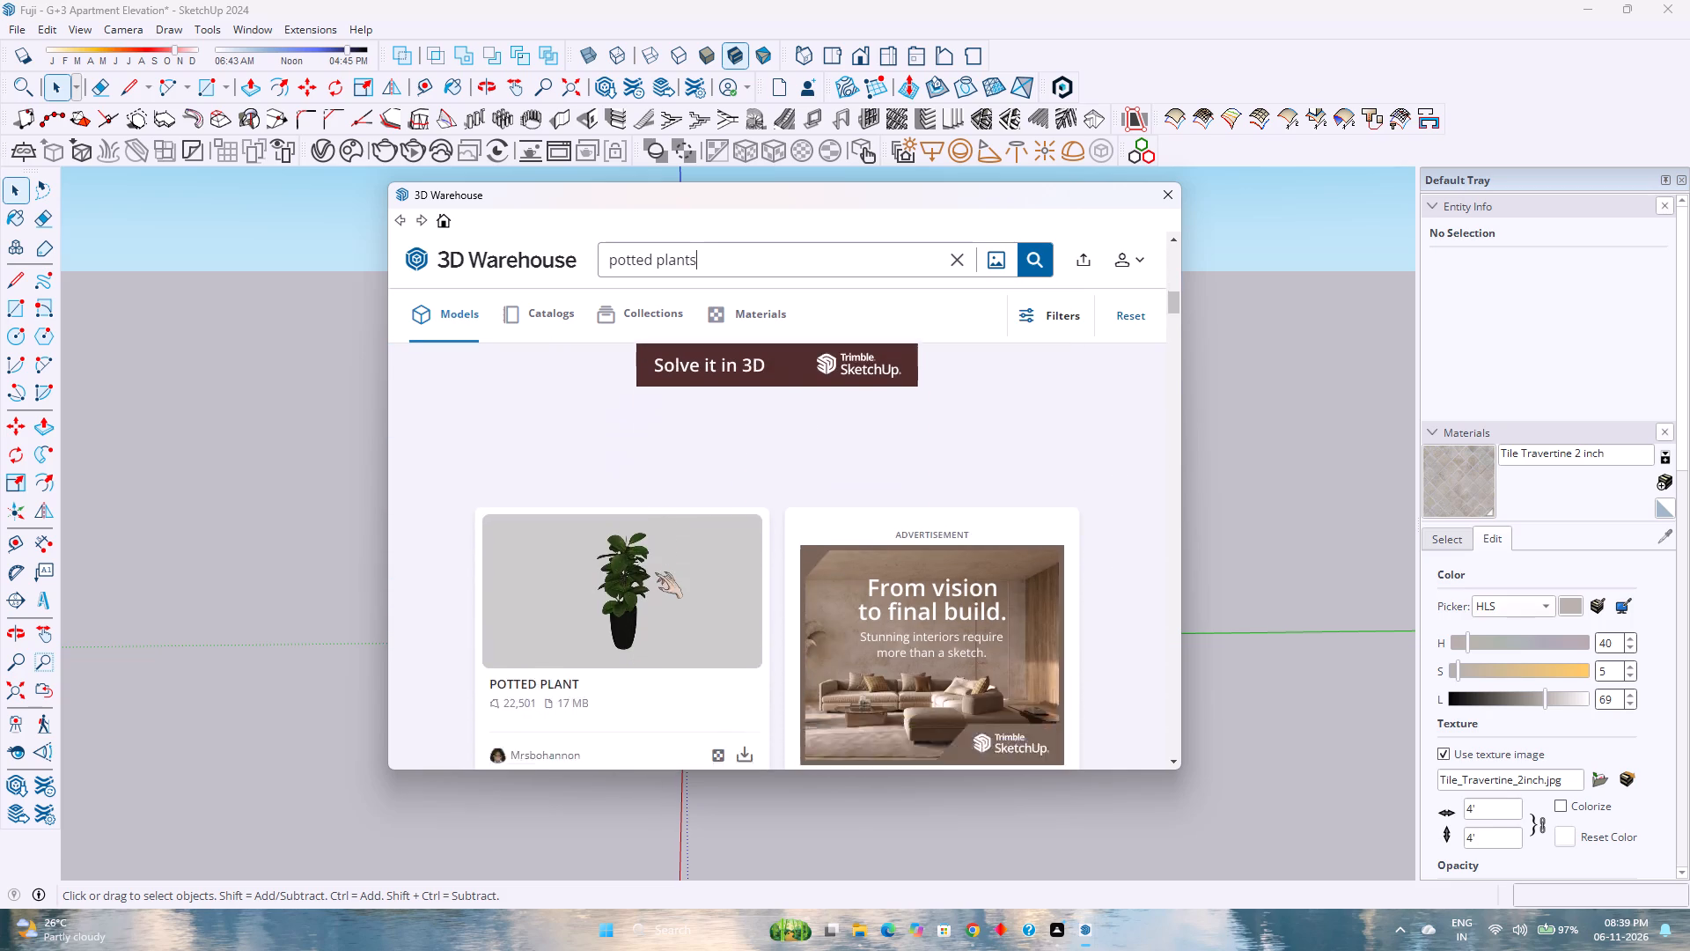
pyautogui.scroll(-3, 655, 572)
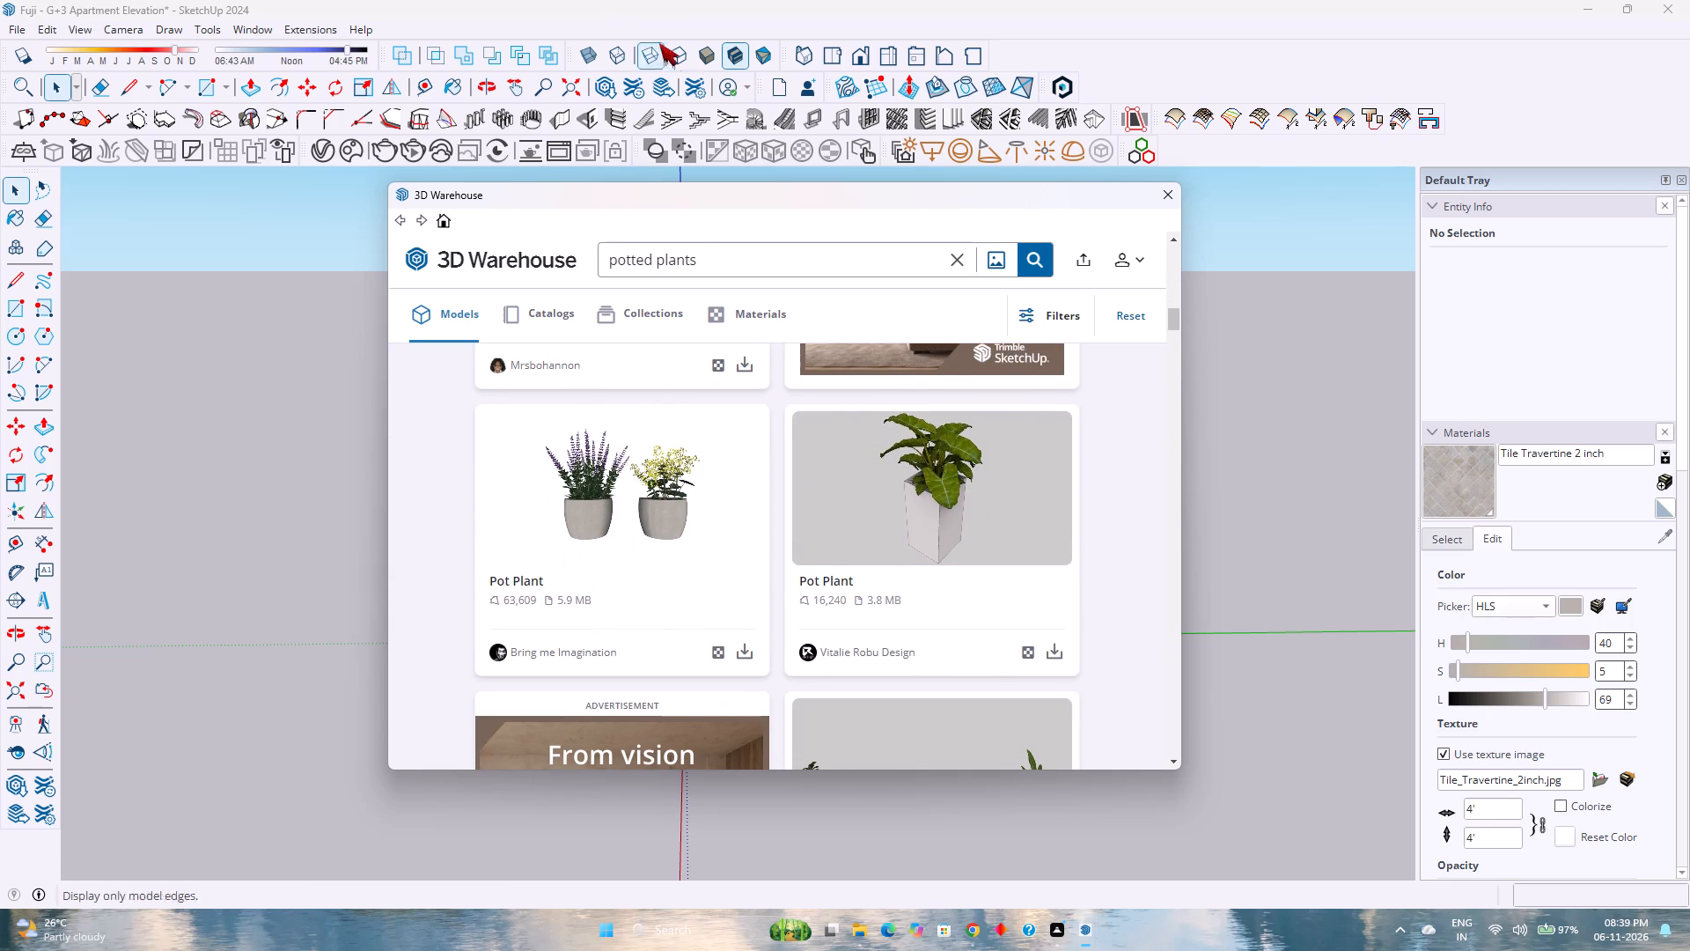
pyautogui.scroll(-8, 674, 494)
pyautogui.scroll(1, 675, 496)
pyautogui.scroll(-1, 675, 496)
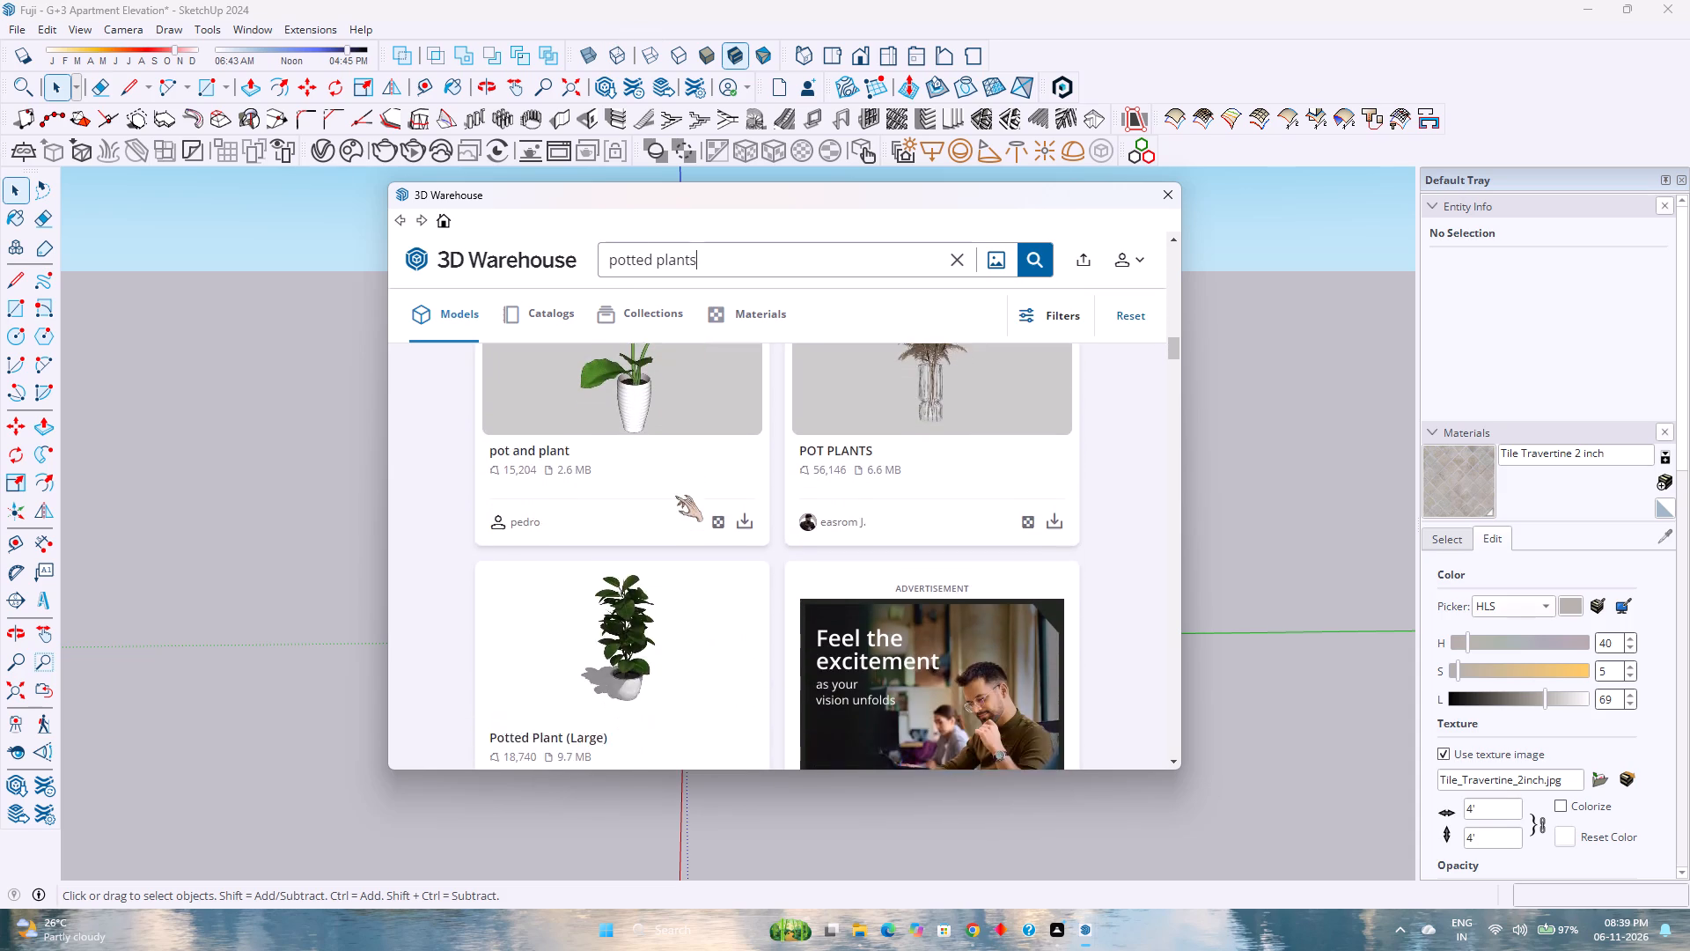
pyautogui.scroll(3, 675, 496)
pyautogui.scroll(-15, 675, 496)
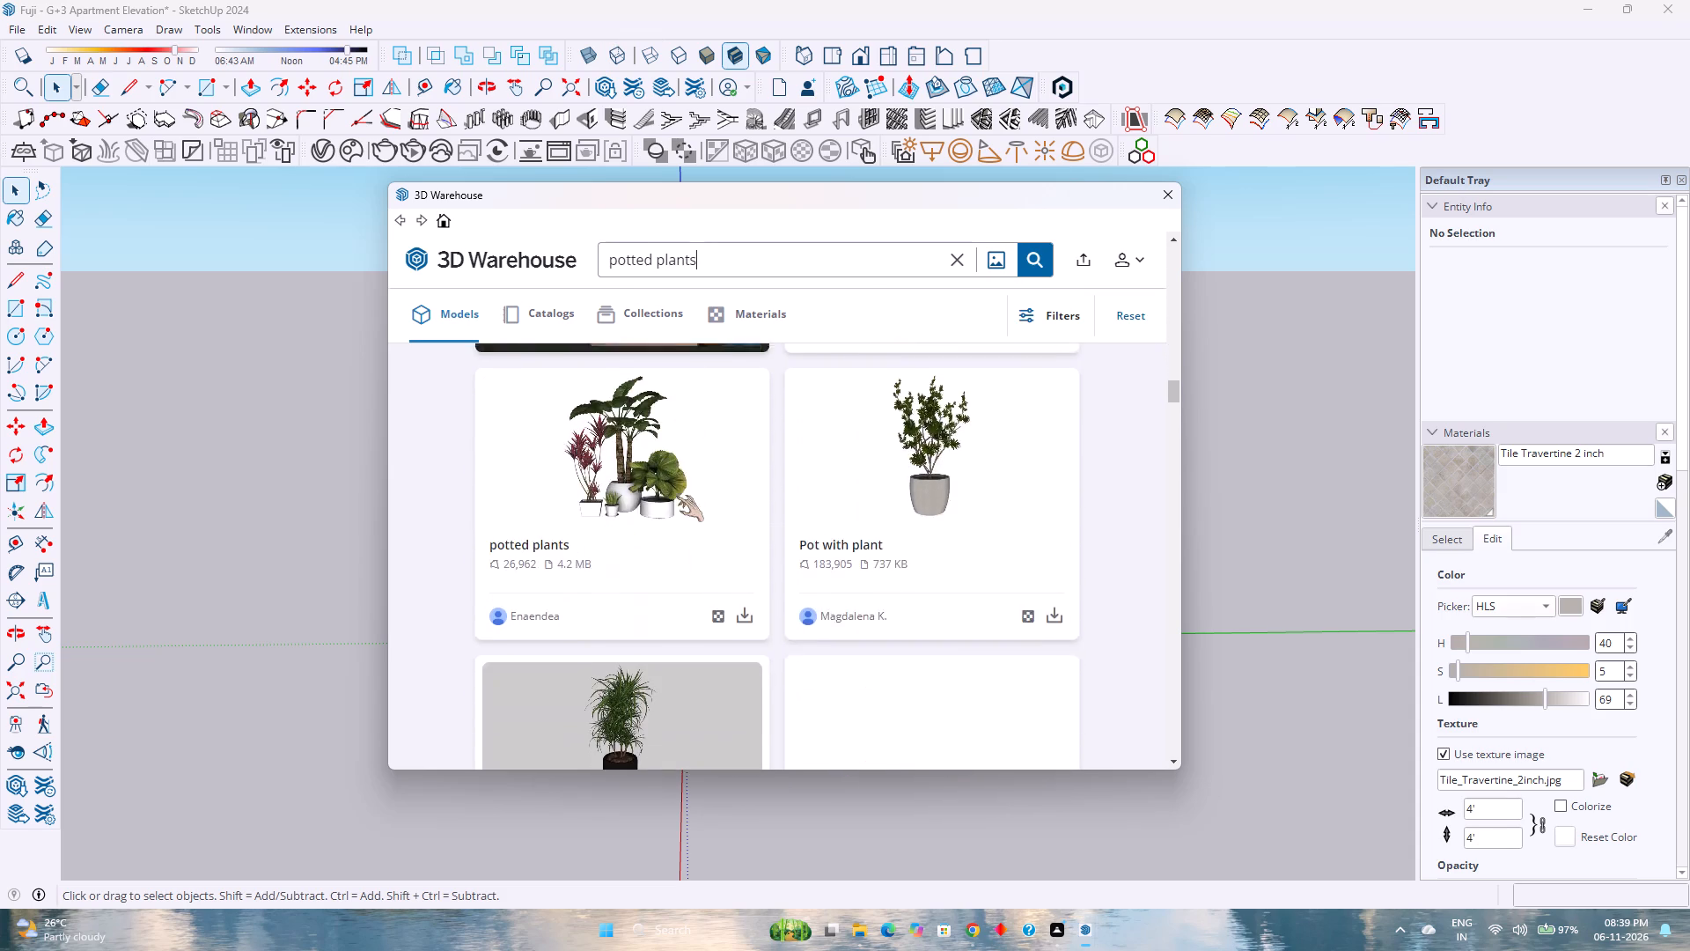
pyautogui.scroll(-5, 676, 496)
pyautogui.scroll(-6, 786, 541)
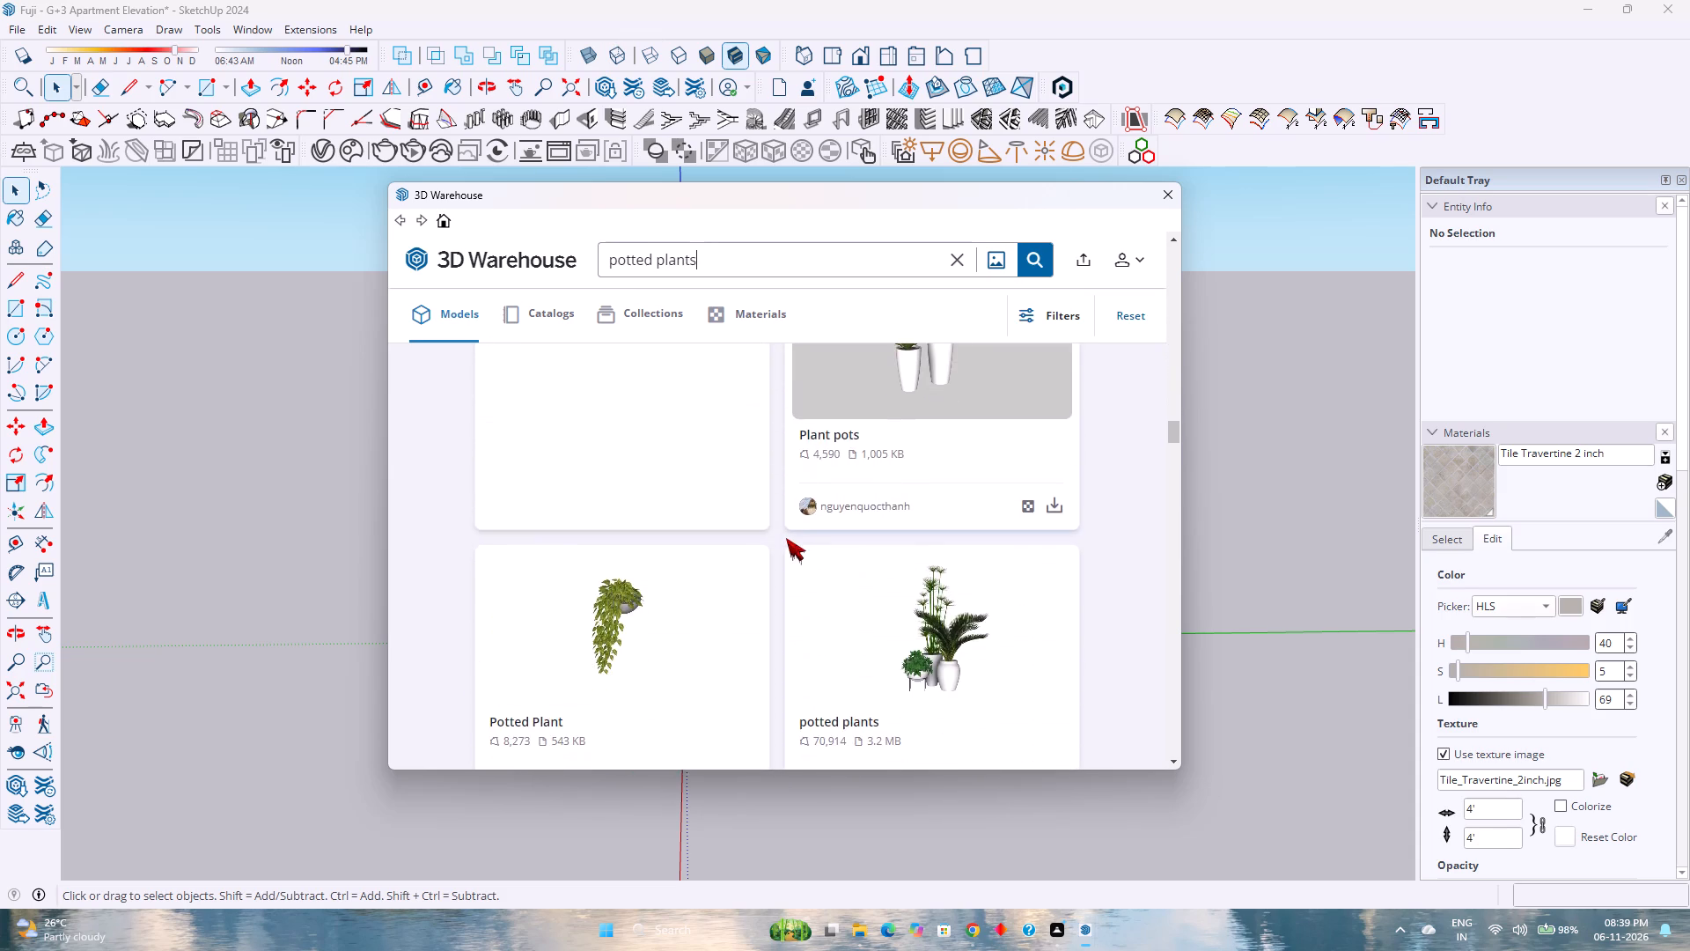
pyautogui.scroll(-13, 786, 538)
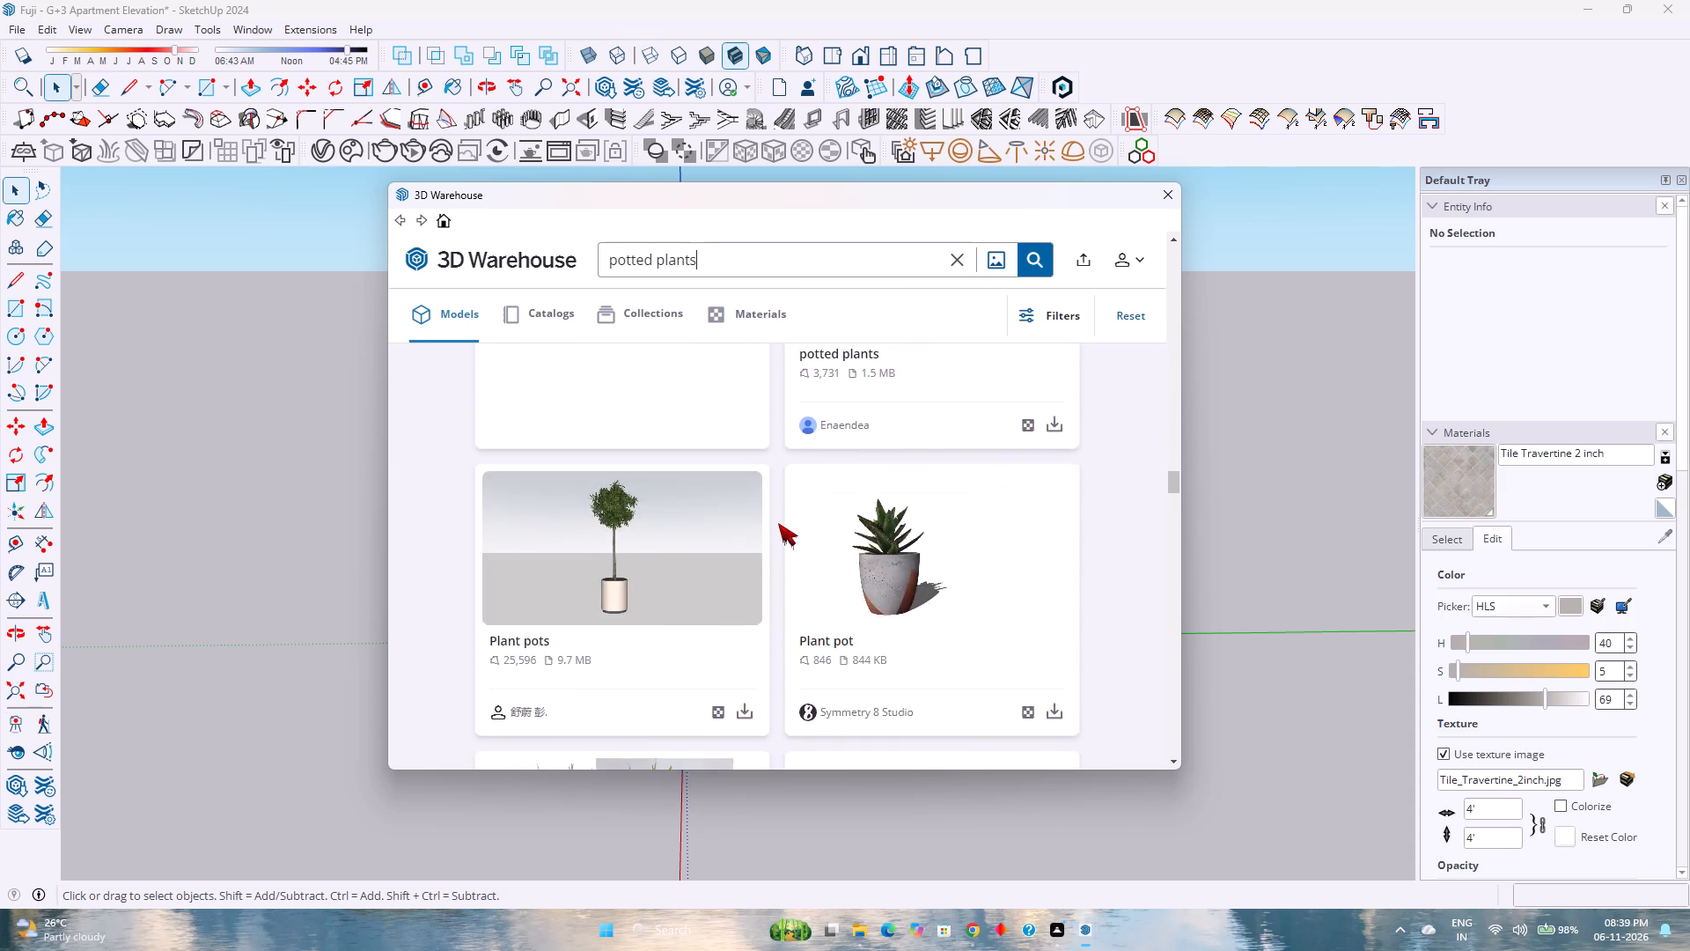
pyautogui.scroll(-9, 778, 523)
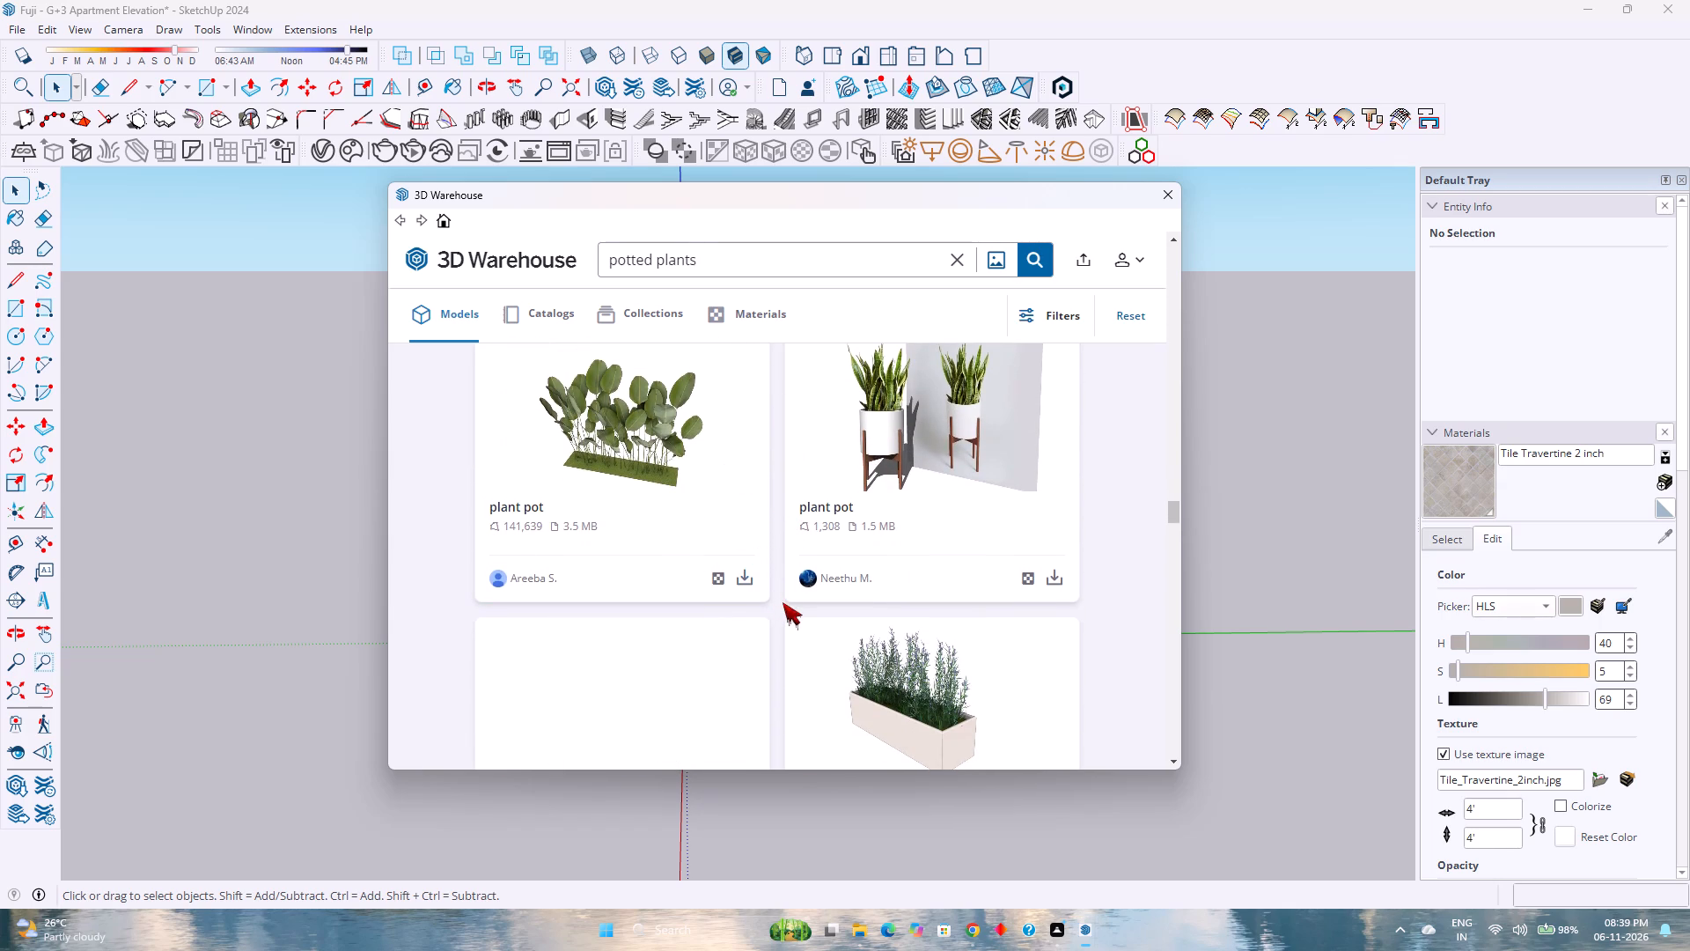
# Continue through the potted plants results, examining the planter box, hanging plant and single pot models for suitable ones.
pyautogui.scroll(-10, 783, 602)
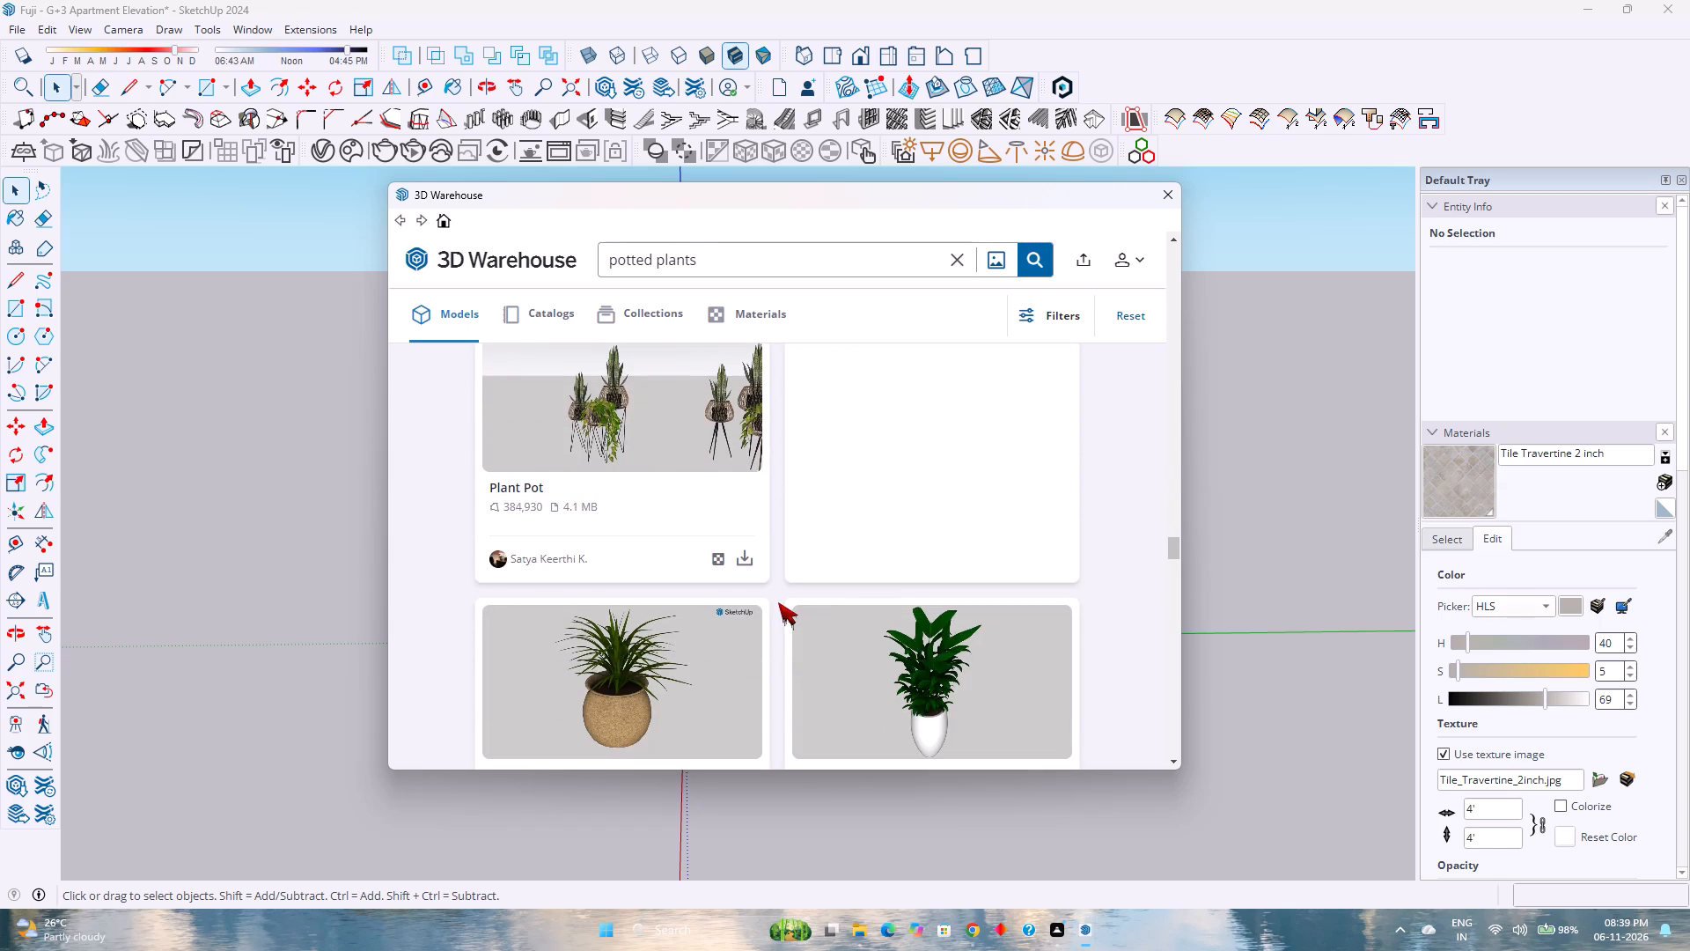
pyautogui.scroll(-14, 778, 602)
pyautogui.scroll(1, 778, 600)
pyautogui.scroll(-4, 778, 600)
pyautogui.scroll(1, 778, 600)
pyautogui.scroll(-12, 778, 600)
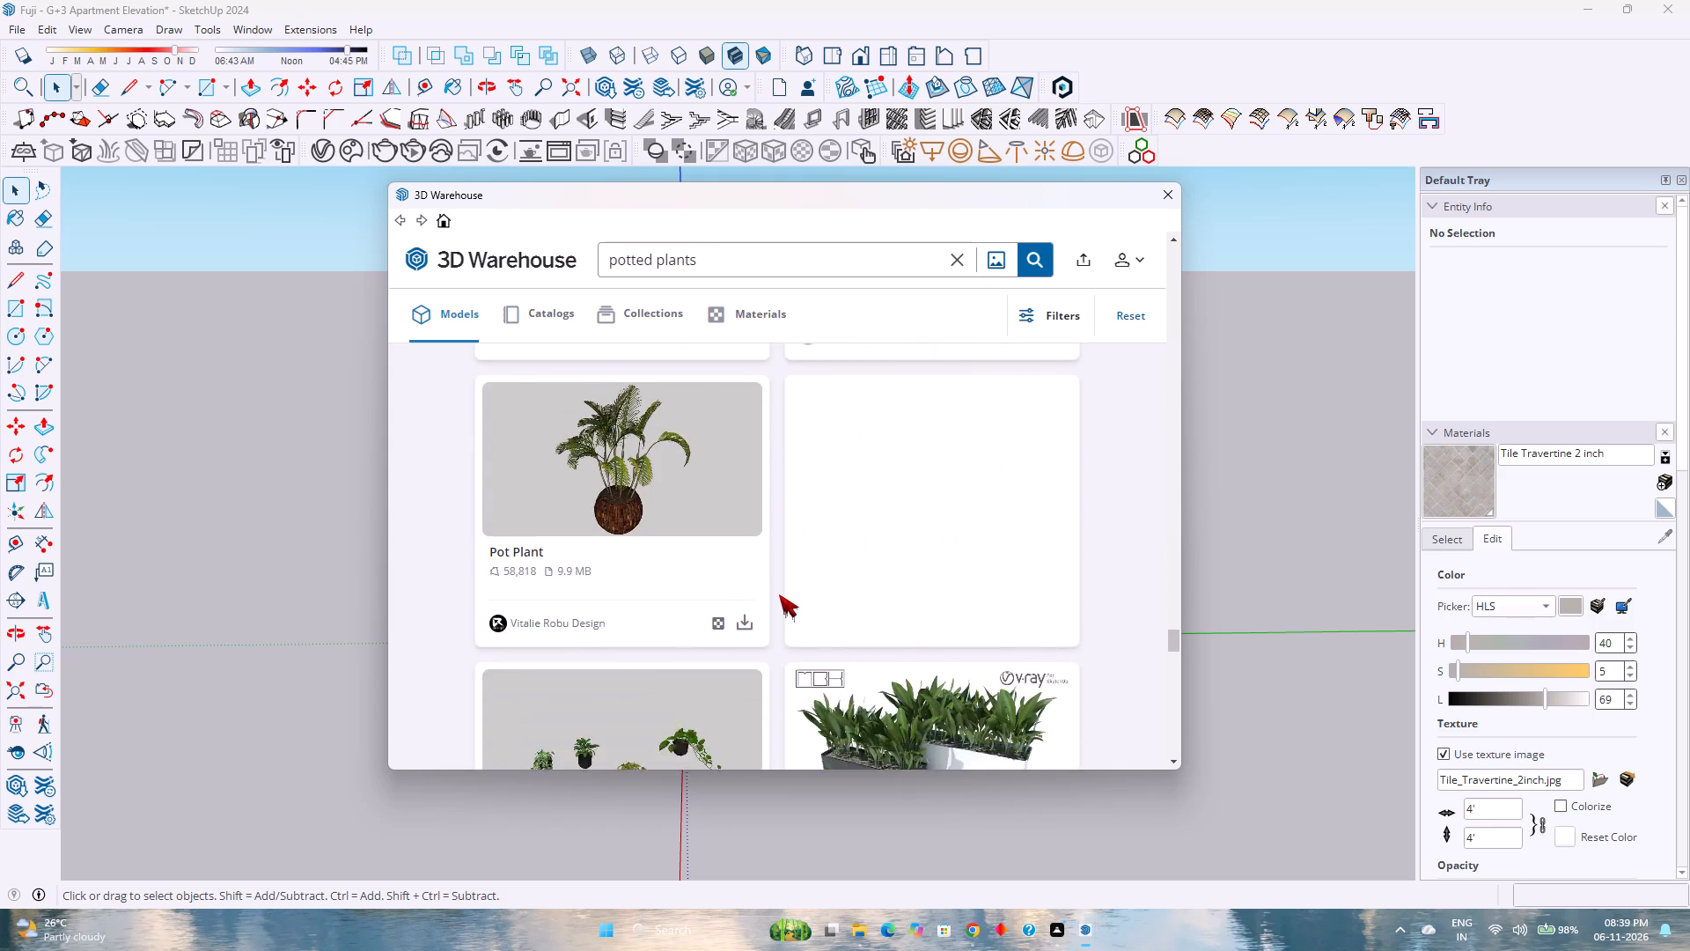
pyautogui.scroll(-1, 779, 594)
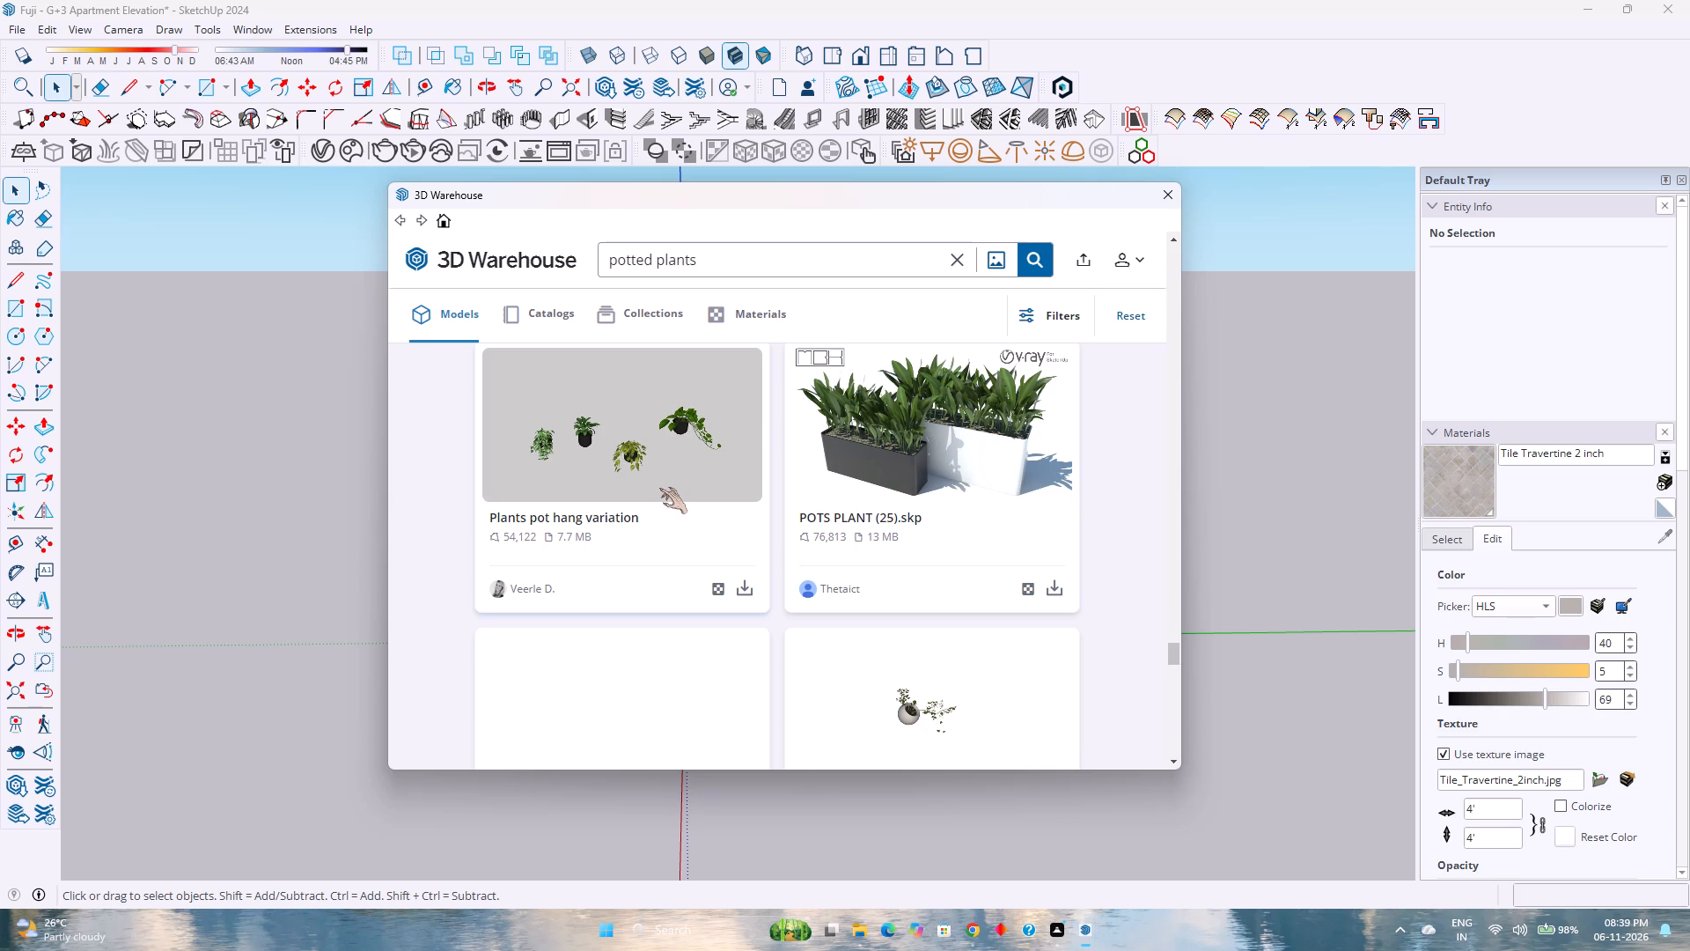
pyautogui.scroll(-3, 659, 488)
pyautogui.scroll(2, 659, 488)
pyautogui.scroll(-10, 659, 488)
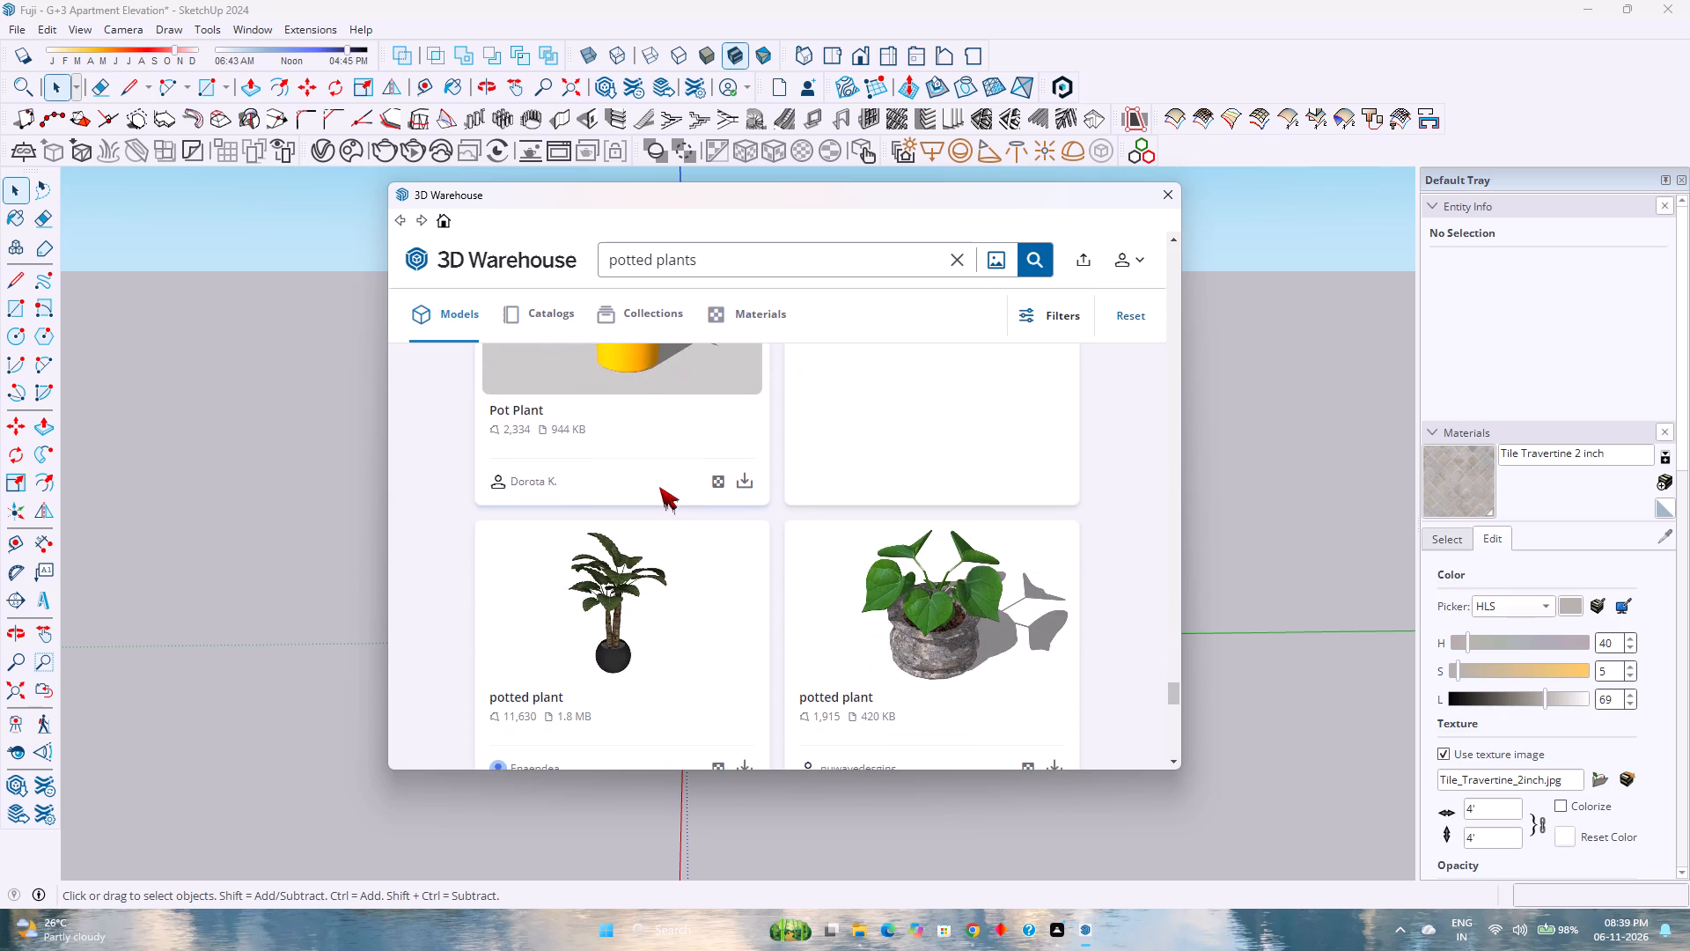
# Examine the potted plants results down to the end of the loaded list so that more models load.
pyautogui.scroll(-3, 659, 487)
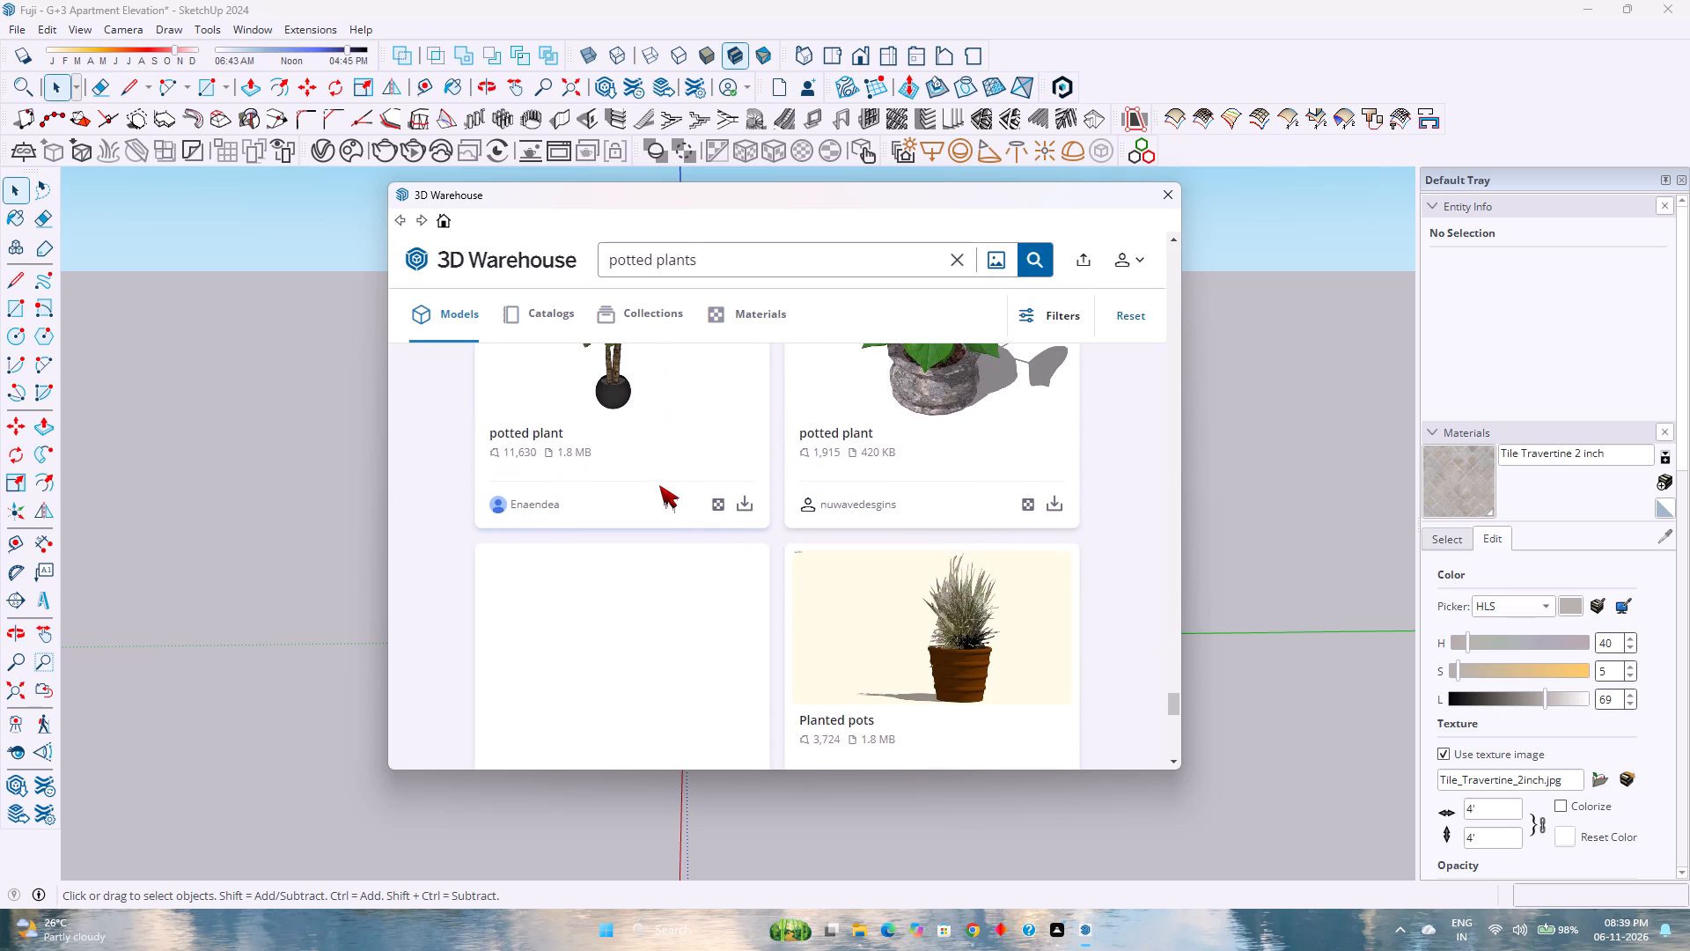
pyautogui.scroll(-2, 659, 485)
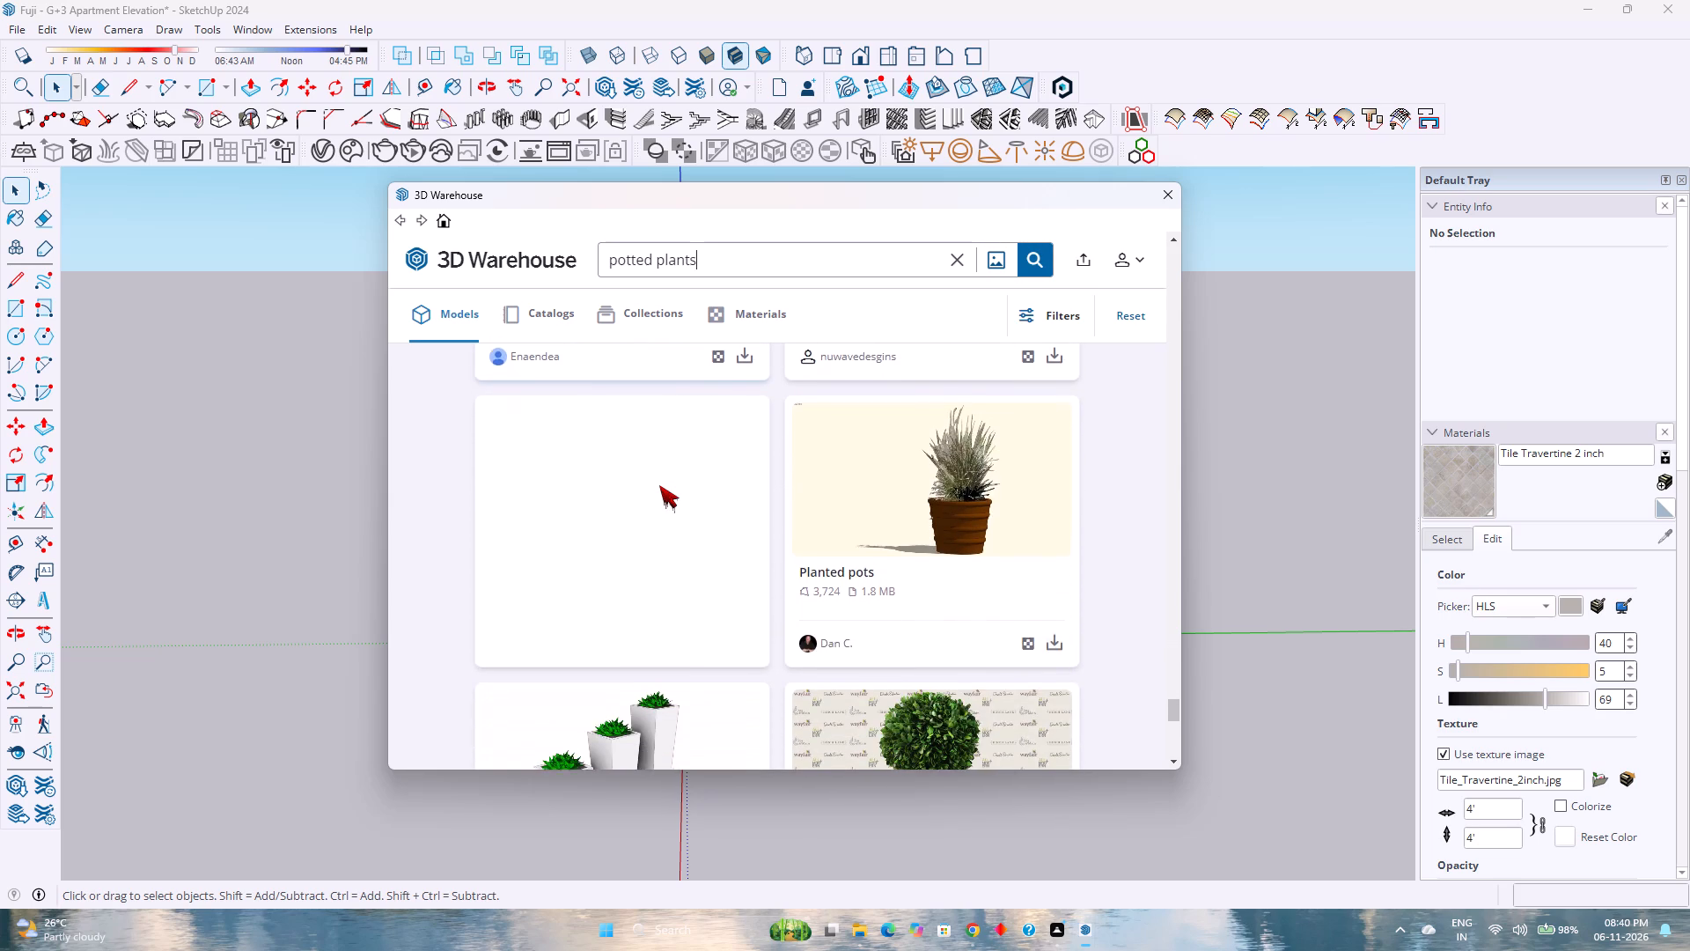
pyautogui.scroll(-2, 659, 485)
pyautogui.scroll(2, 659, 483)
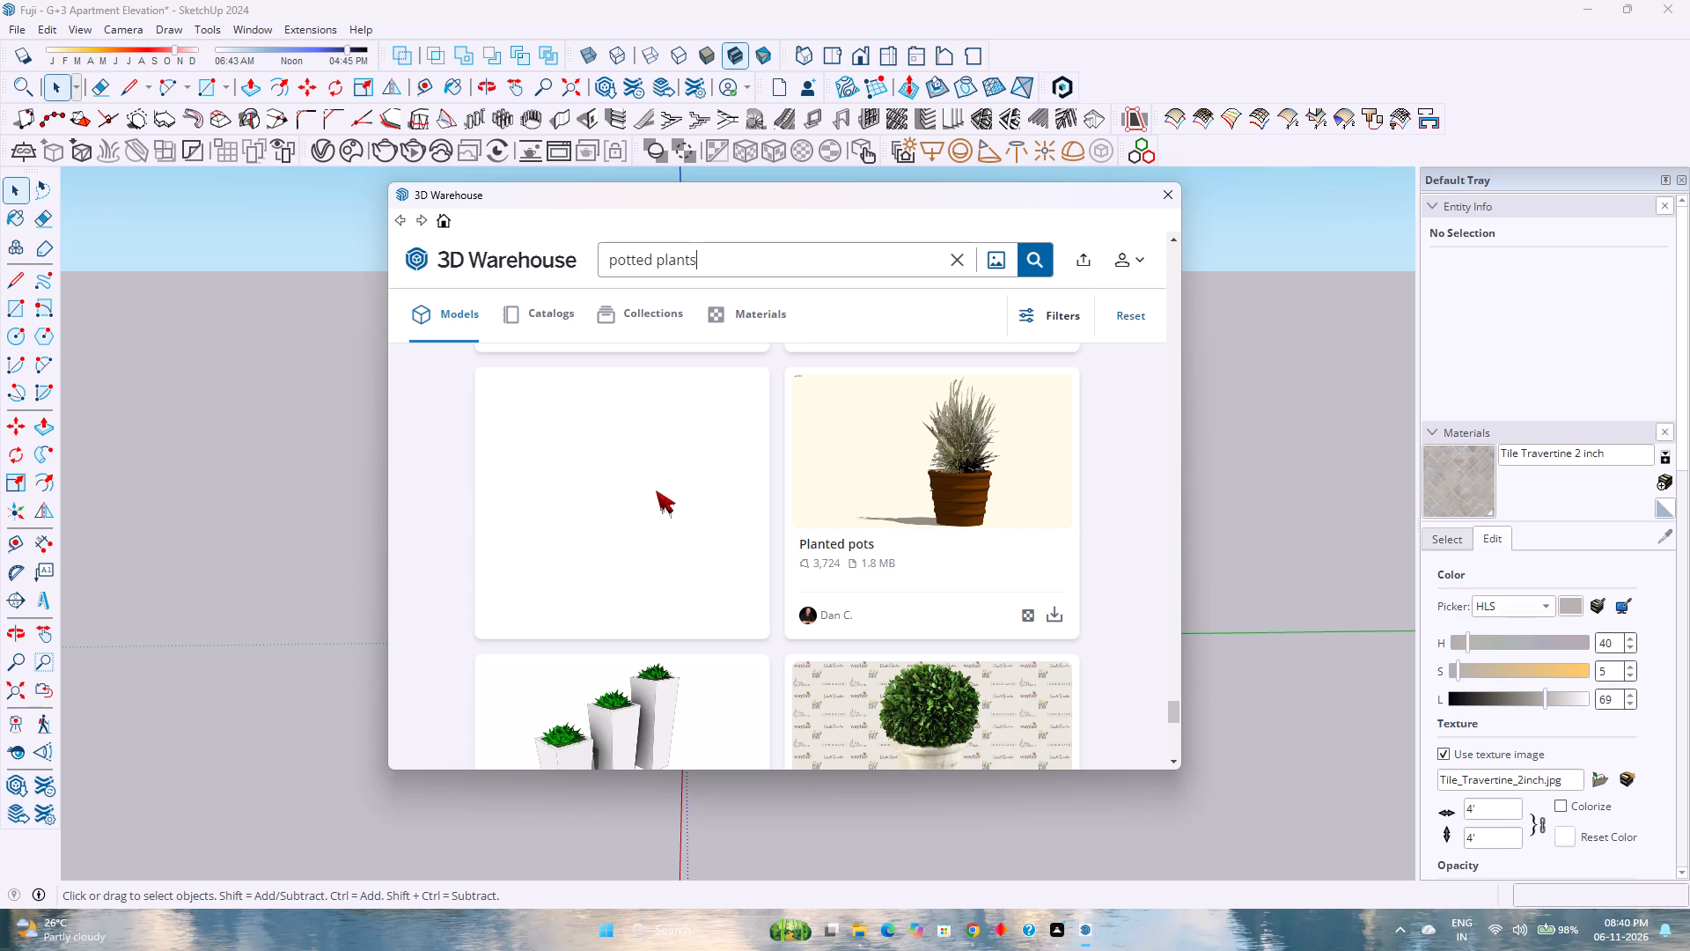
pyautogui.scroll(-2, 656, 487)
pyautogui.scroll(1, 656, 487)
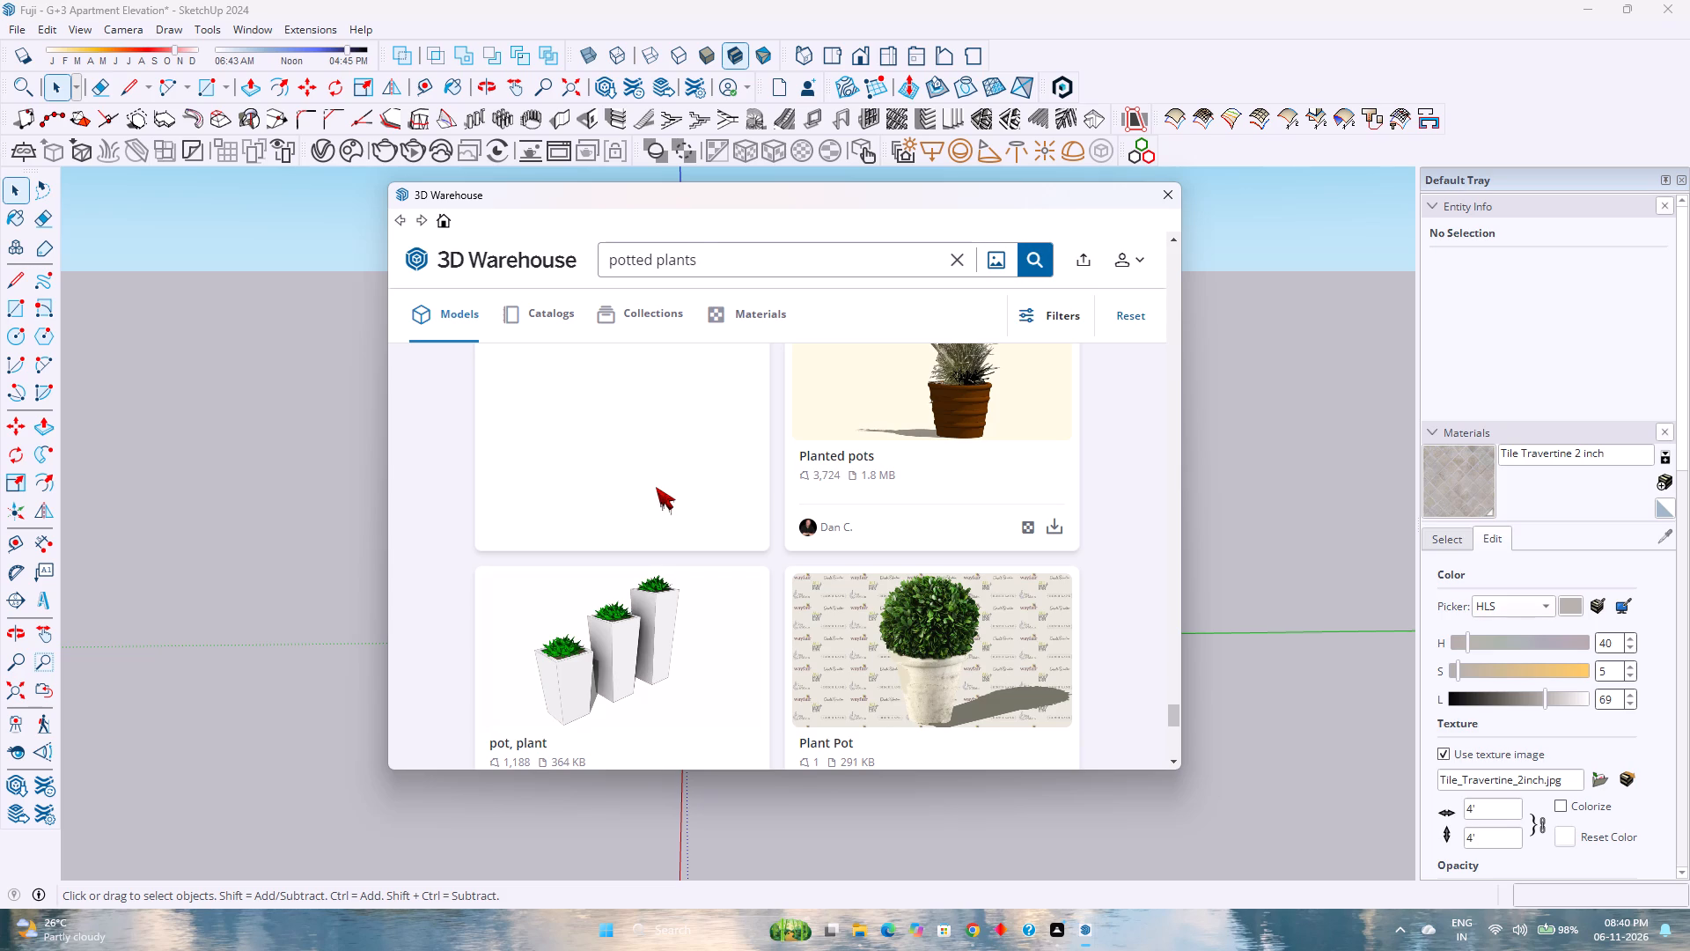
pyautogui.scroll(-4, 637, 423)
pyautogui.scroll(3, 652, 461)
pyautogui.scroll(-3, 652, 461)
pyautogui.scroll(3, 652, 461)
pyautogui.scroll(-2, 652, 461)
pyautogui.scroll(2, 652, 461)
pyautogui.scroll(-3, 652, 461)
pyautogui.scroll(3, 652, 461)
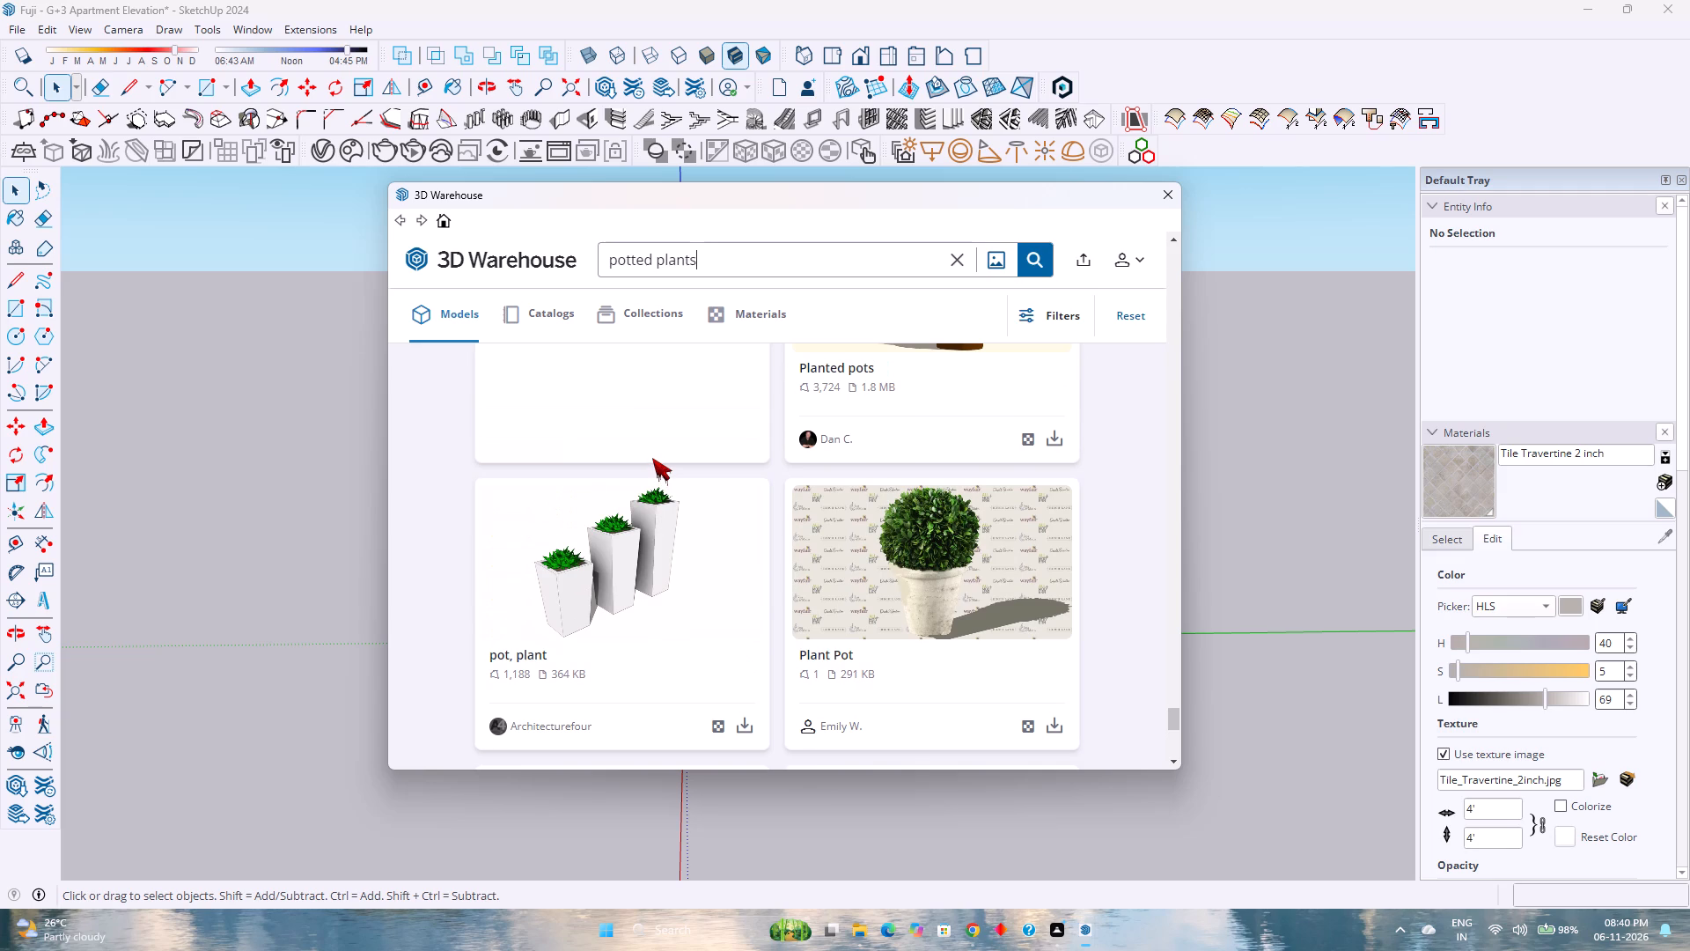
pyautogui.scroll(-7, 652, 455)
pyautogui.scroll(3, 654, 453)
pyautogui.scroll(-6, 654, 453)
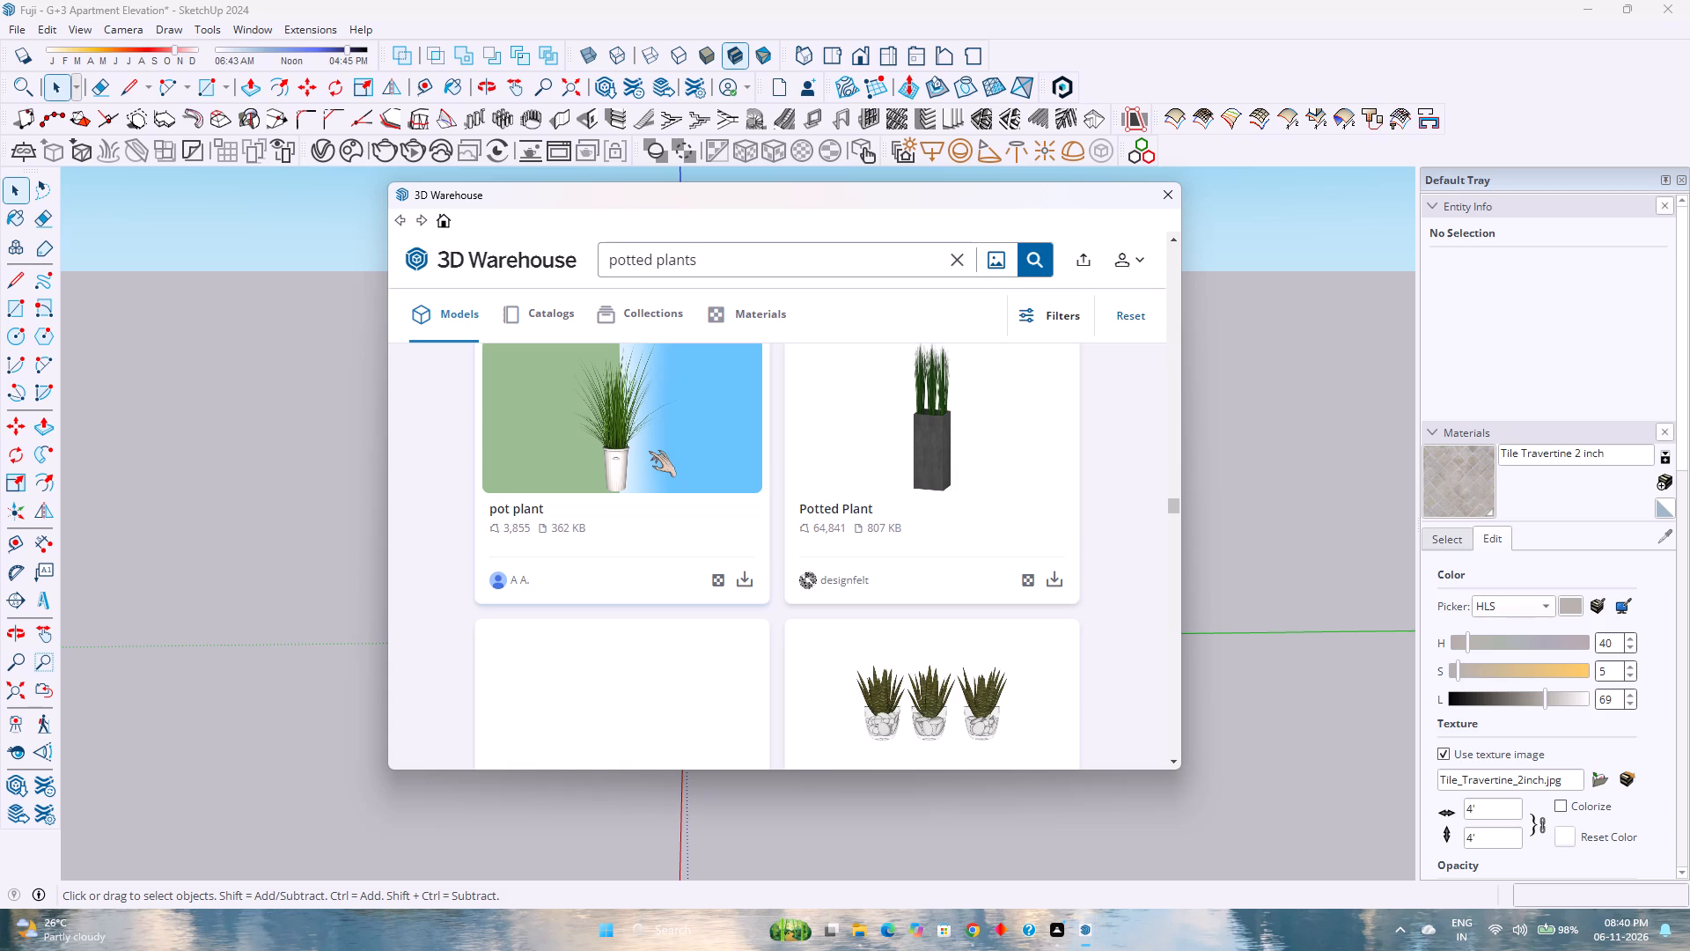
# Compare the newly loaded potted plants results, including the tall grass pots, succulents, urns and planter boxes.
pyautogui.scroll(1, 642, 447)
pyautogui.scroll(-2, 642, 446)
pyautogui.scroll(2, 642, 446)
pyautogui.scroll(-3, 642, 446)
pyautogui.scroll(4, 642, 446)
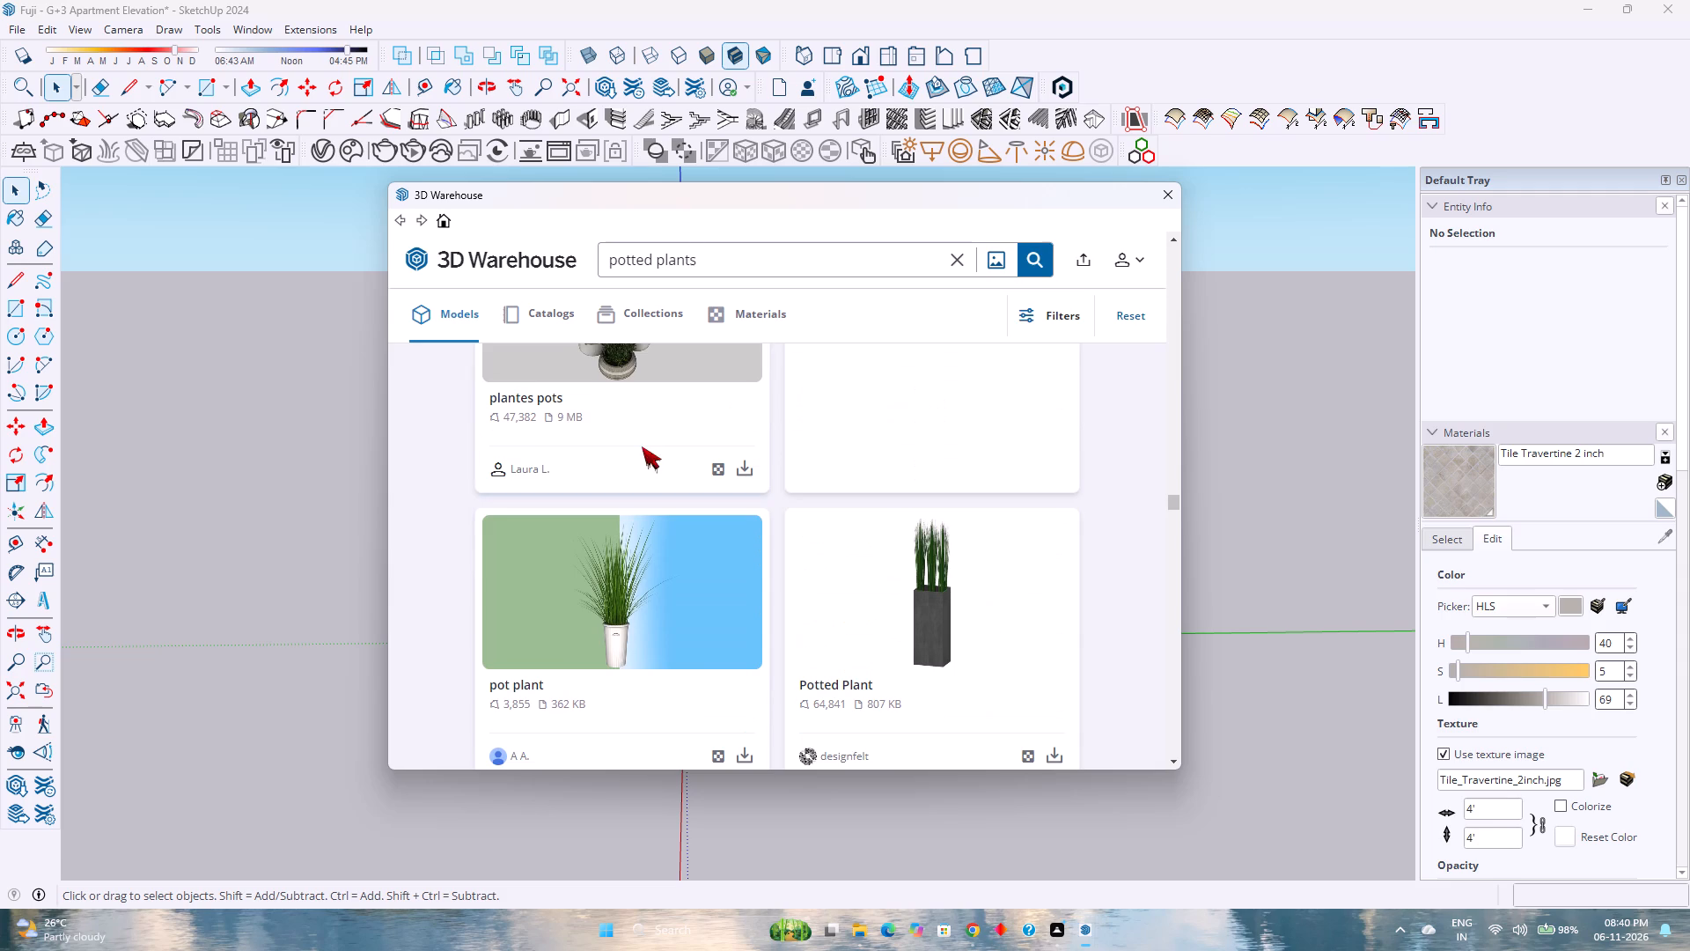
pyautogui.scroll(-4, 642, 446)
pyautogui.scroll(4, 642, 446)
pyautogui.scroll(-4, 642, 446)
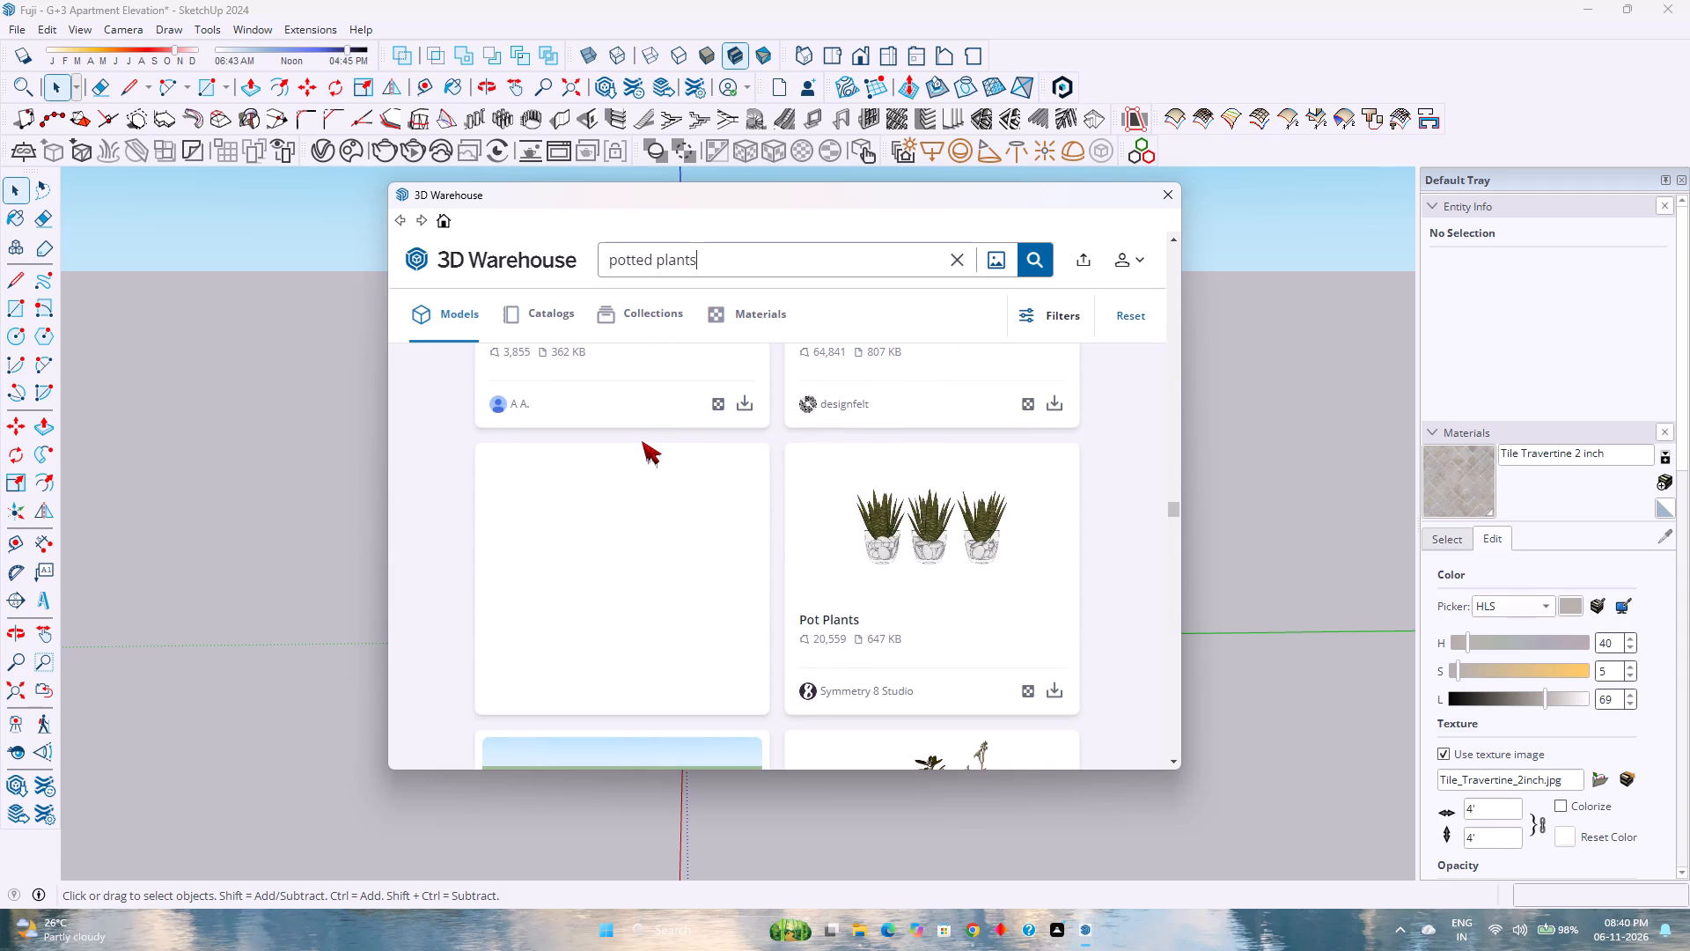
pyautogui.scroll(-3, 642, 441)
pyautogui.scroll(2, 642, 441)
pyautogui.scroll(-1, 642, 441)
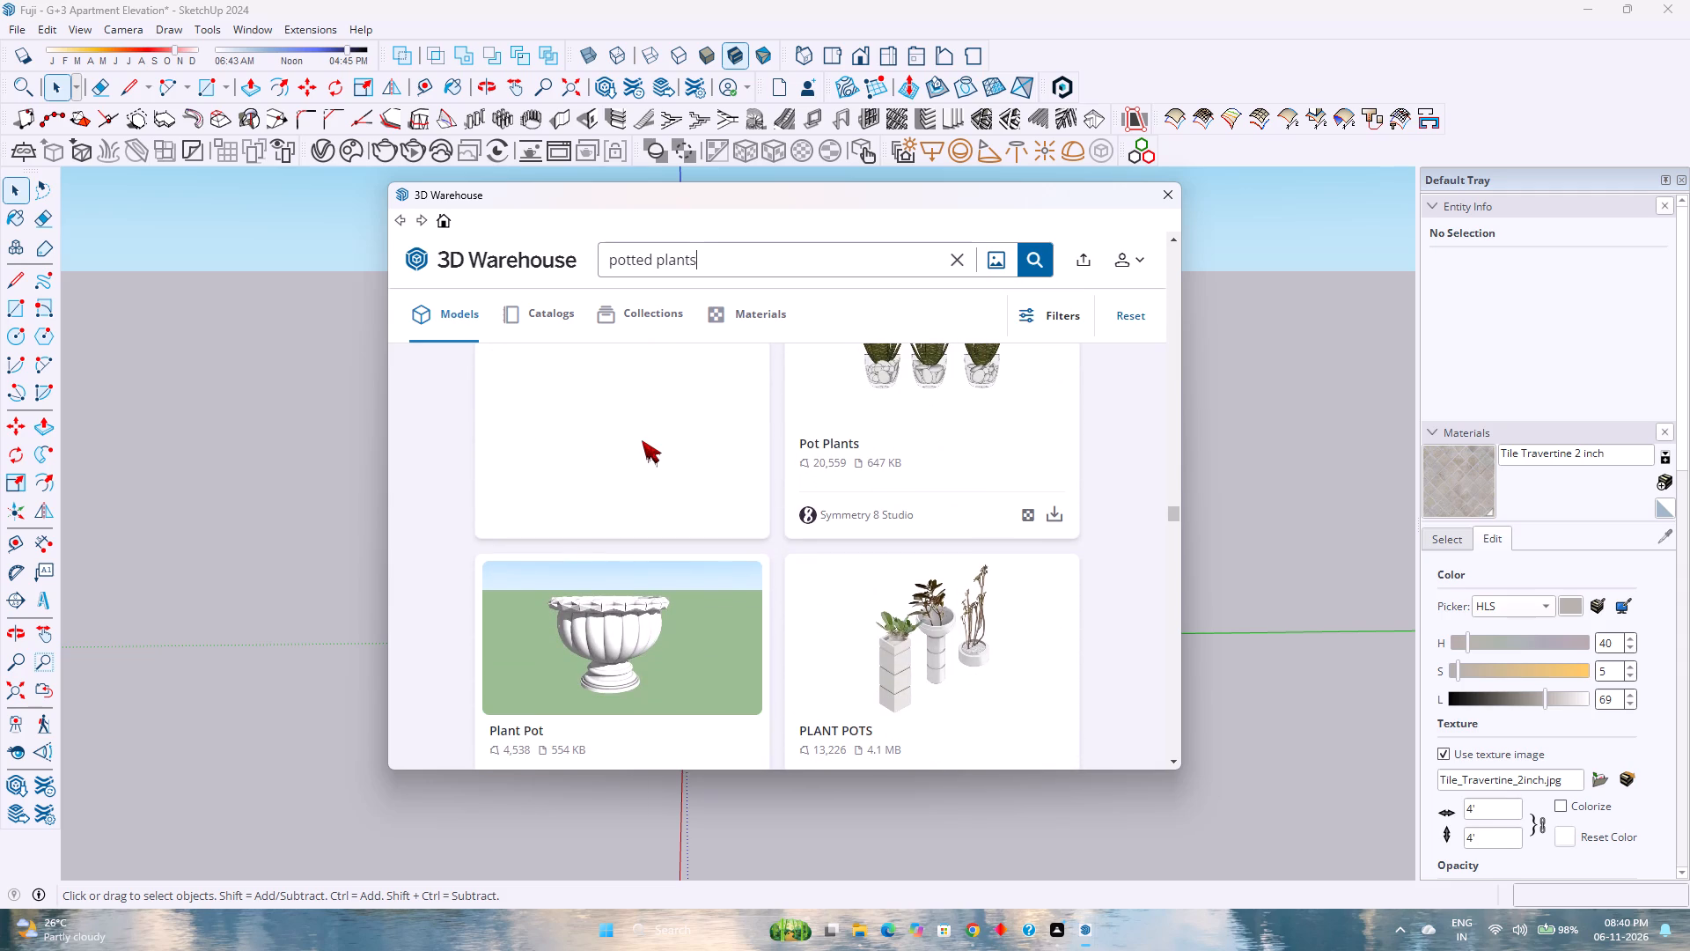
pyautogui.scroll(2, 642, 440)
pyautogui.scroll(-3, 642, 440)
pyautogui.scroll(1, 642, 440)
pyautogui.scroll(-2, 642, 440)
pyautogui.scroll(3, 642, 440)
pyautogui.scroll(-4, 642, 440)
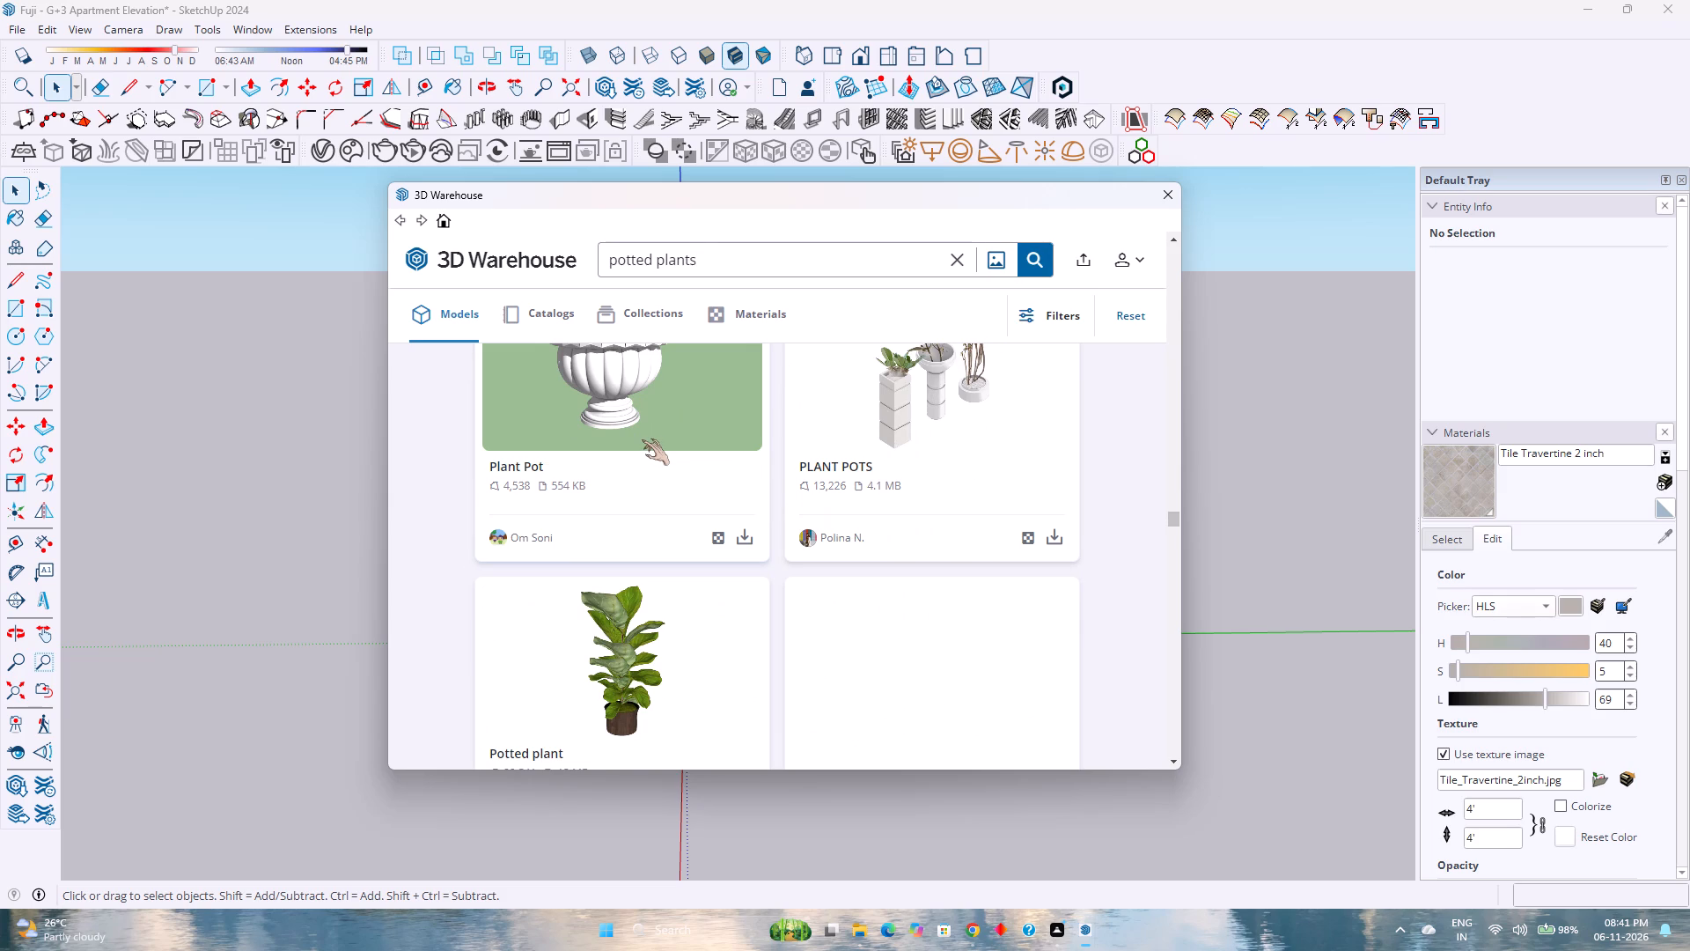
pyautogui.scroll(-1, 664, 465)
pyautogui.scroll(2, 664, 465)
pyautogui.scroll(-4, 664, 465)
pyautogui.scroll(1, 664, 465)
pyautogui.scroll(-4, 664, 465)
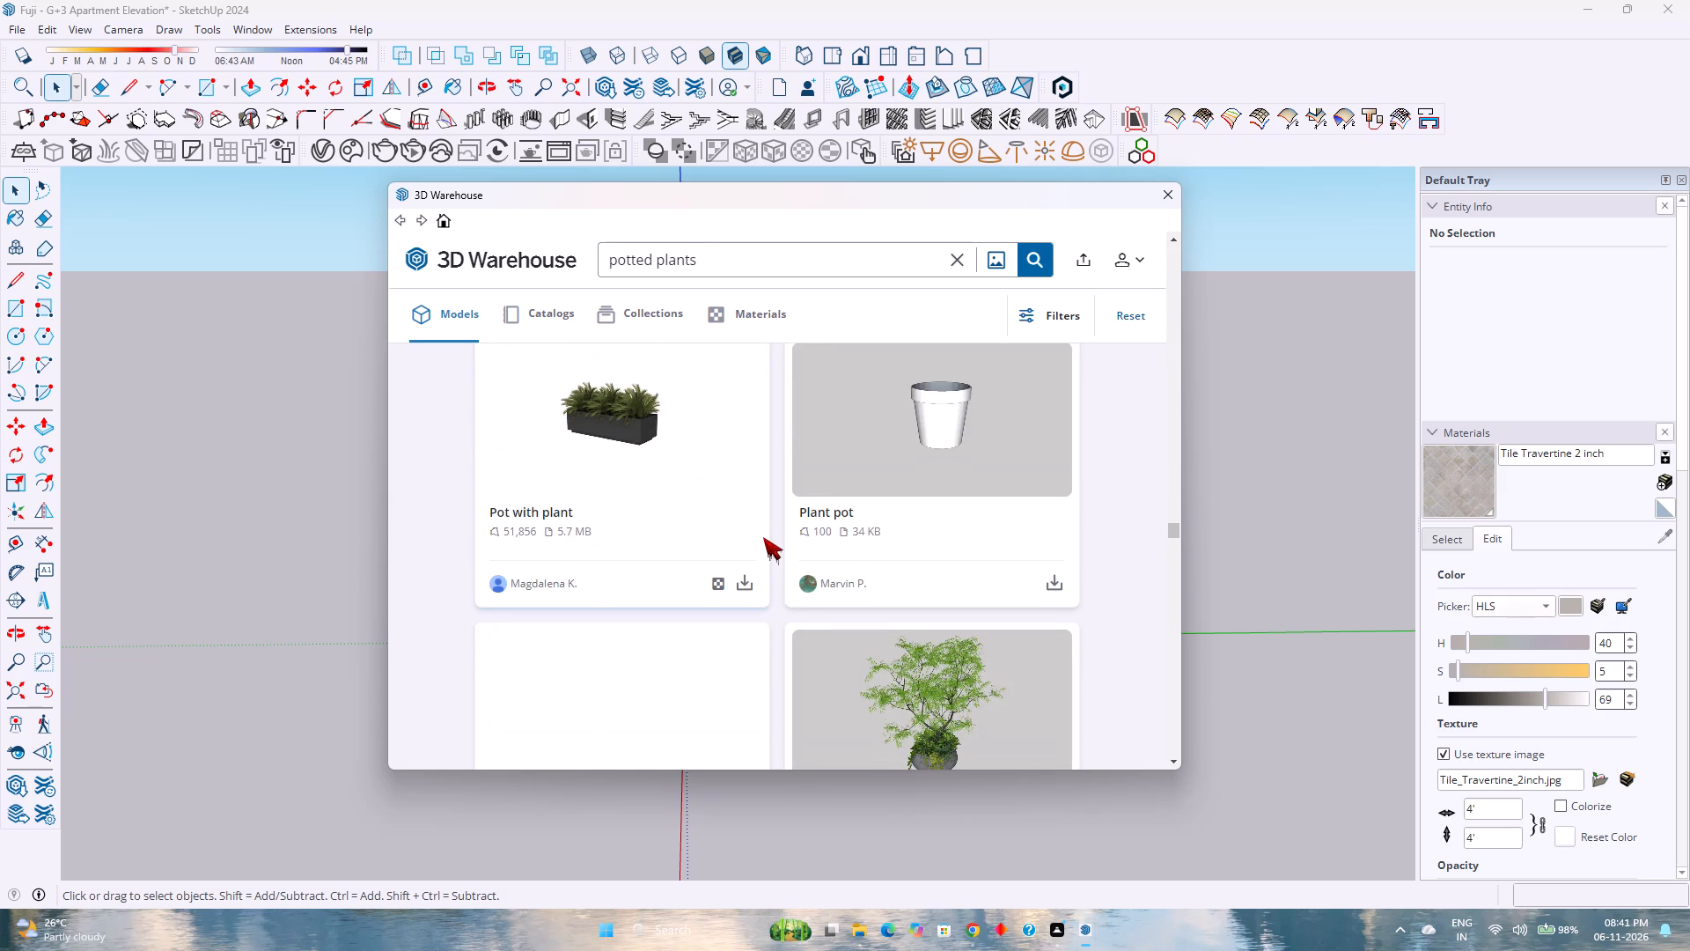
# Examine further potted plants results from the large and tropical pot groups onward for suitable landscaping models.
pyautogui.scroll(-6, 762, 536)
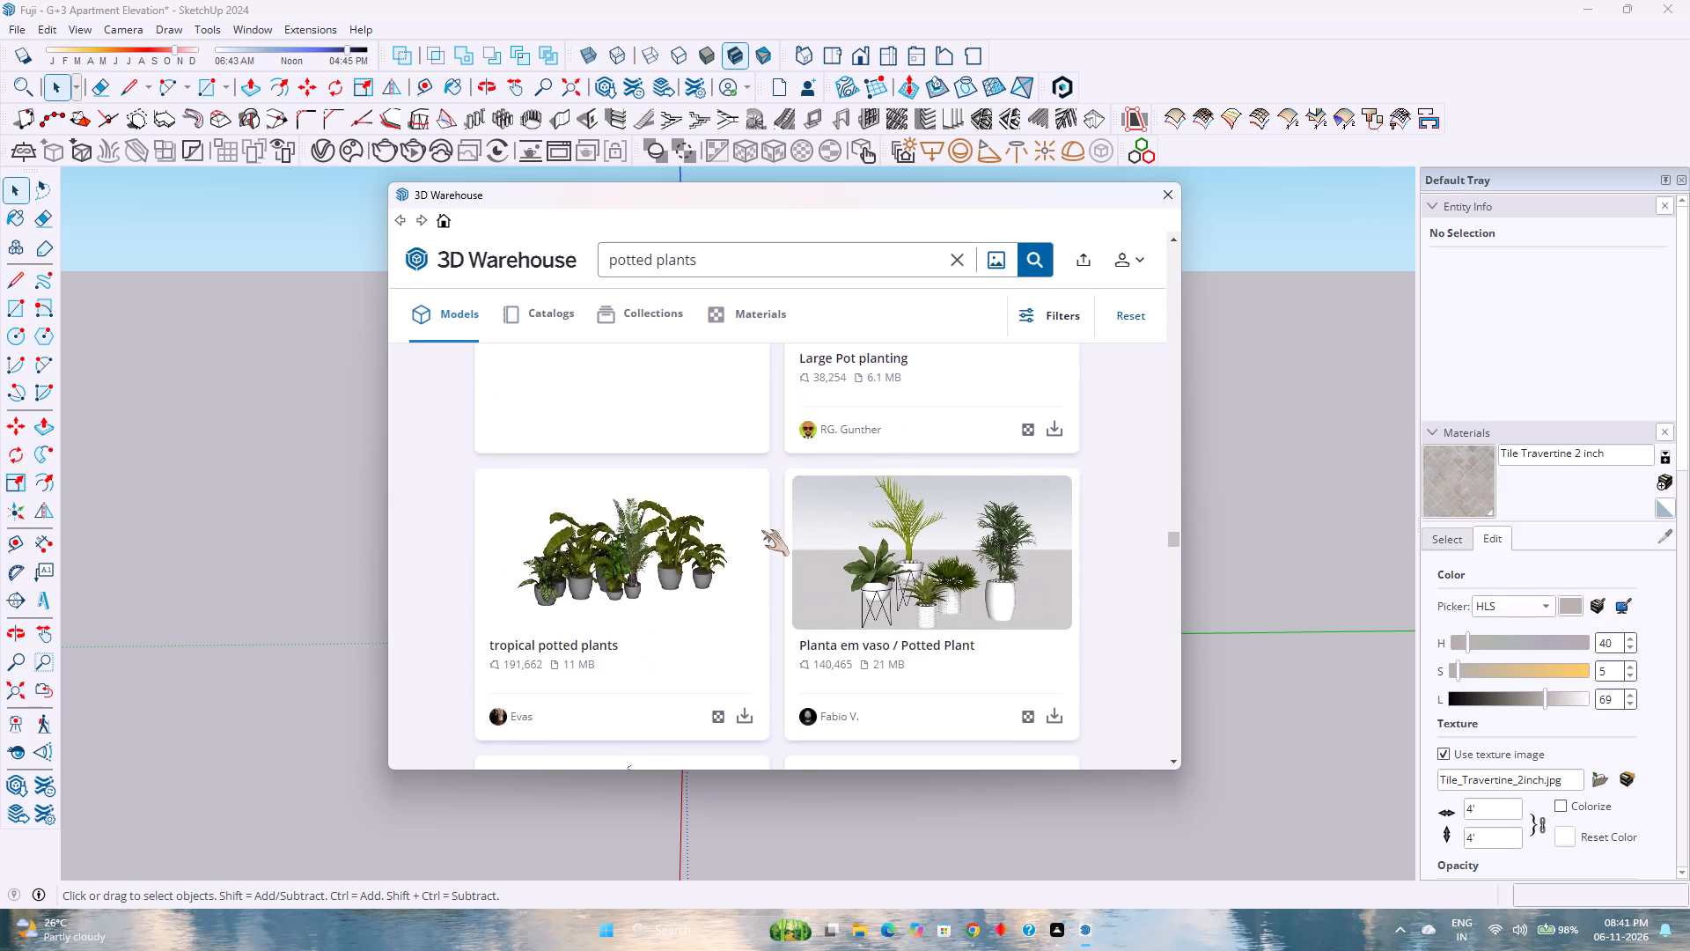
pyautogui.scroll(-2, 761, 530)
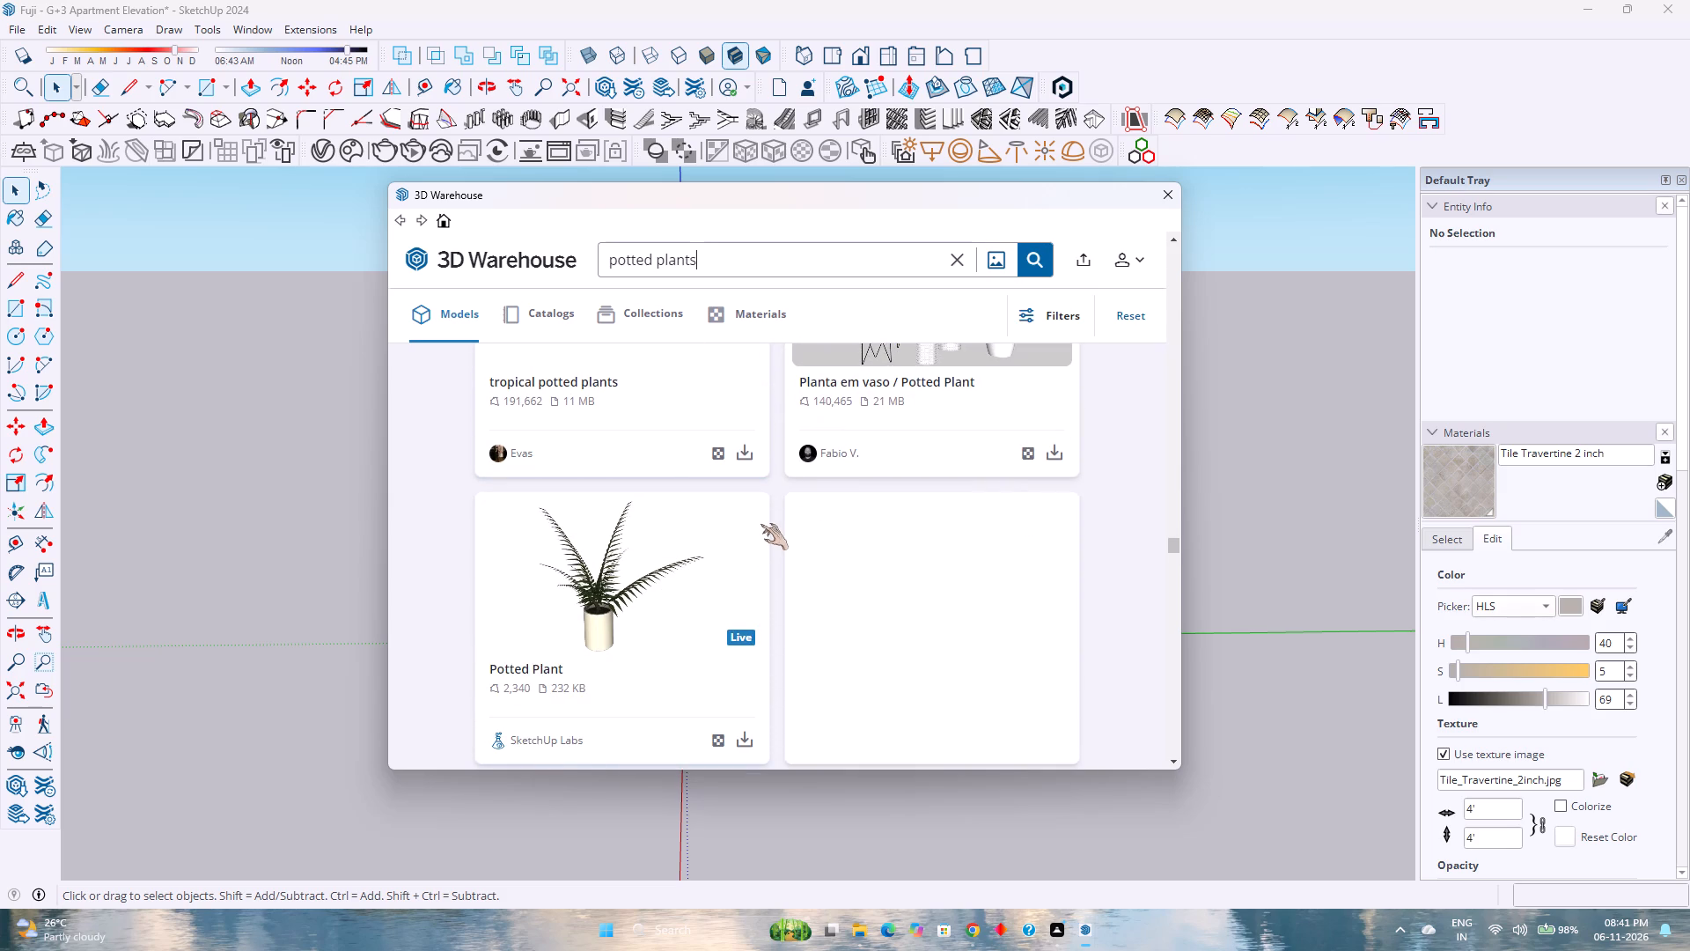
pyautogui.scroll(-18, 760, 524)
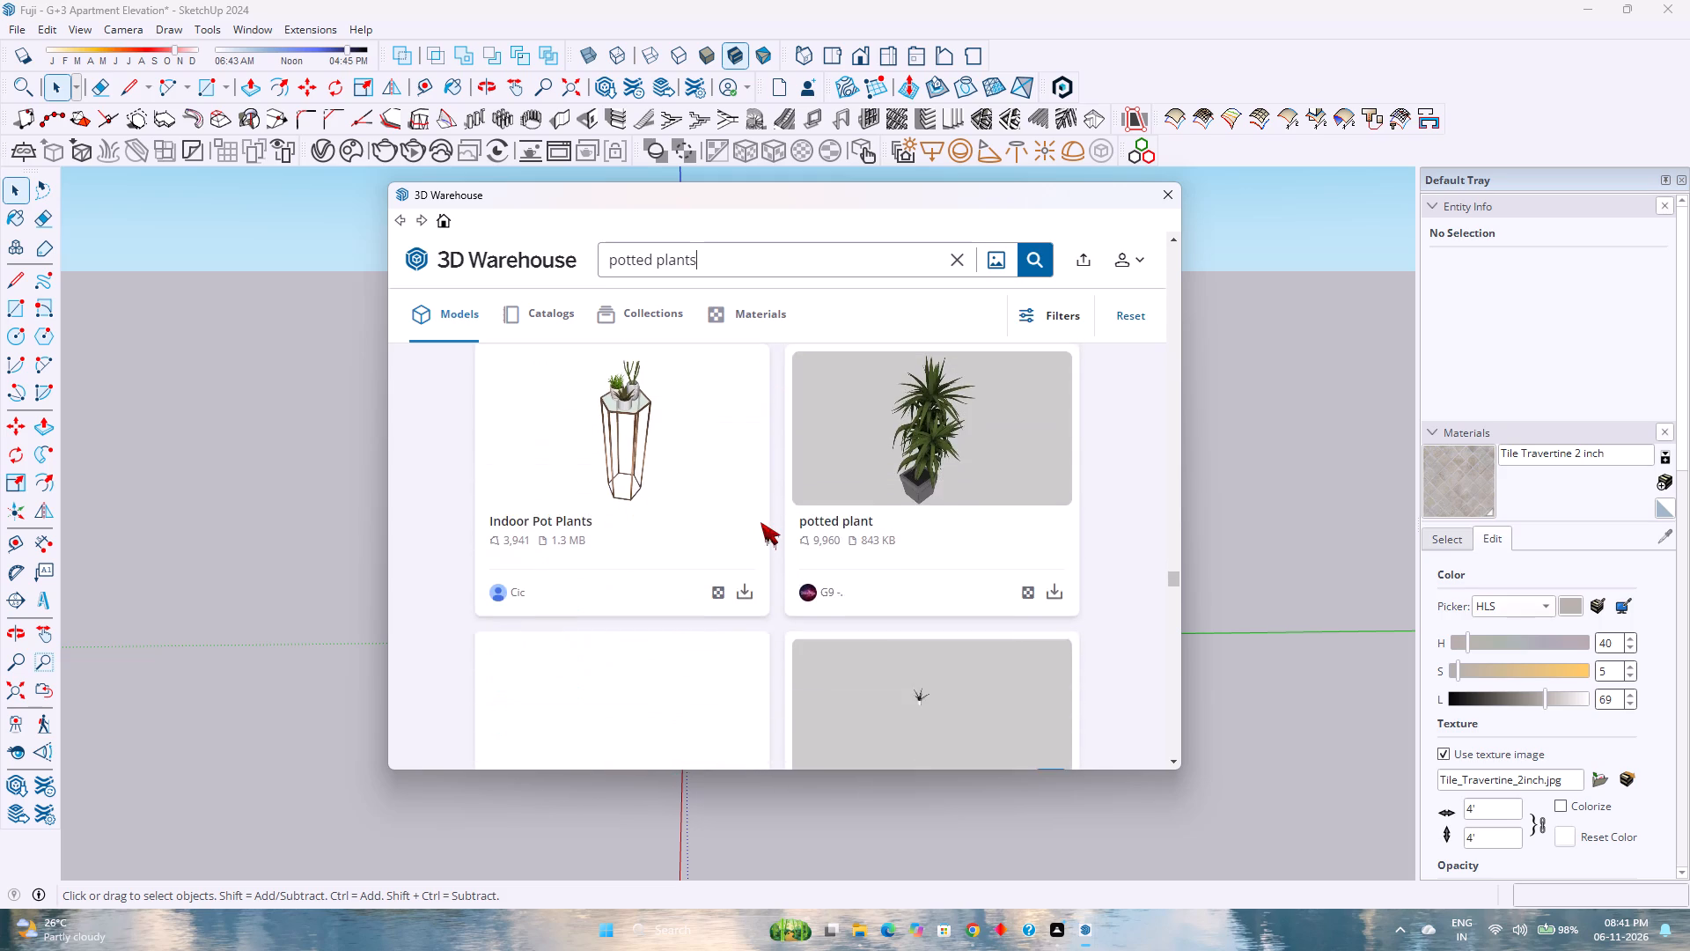
pyautogui.scroll(-7, 760, 522)
pyautogui.scroll(-4, 940, 555)
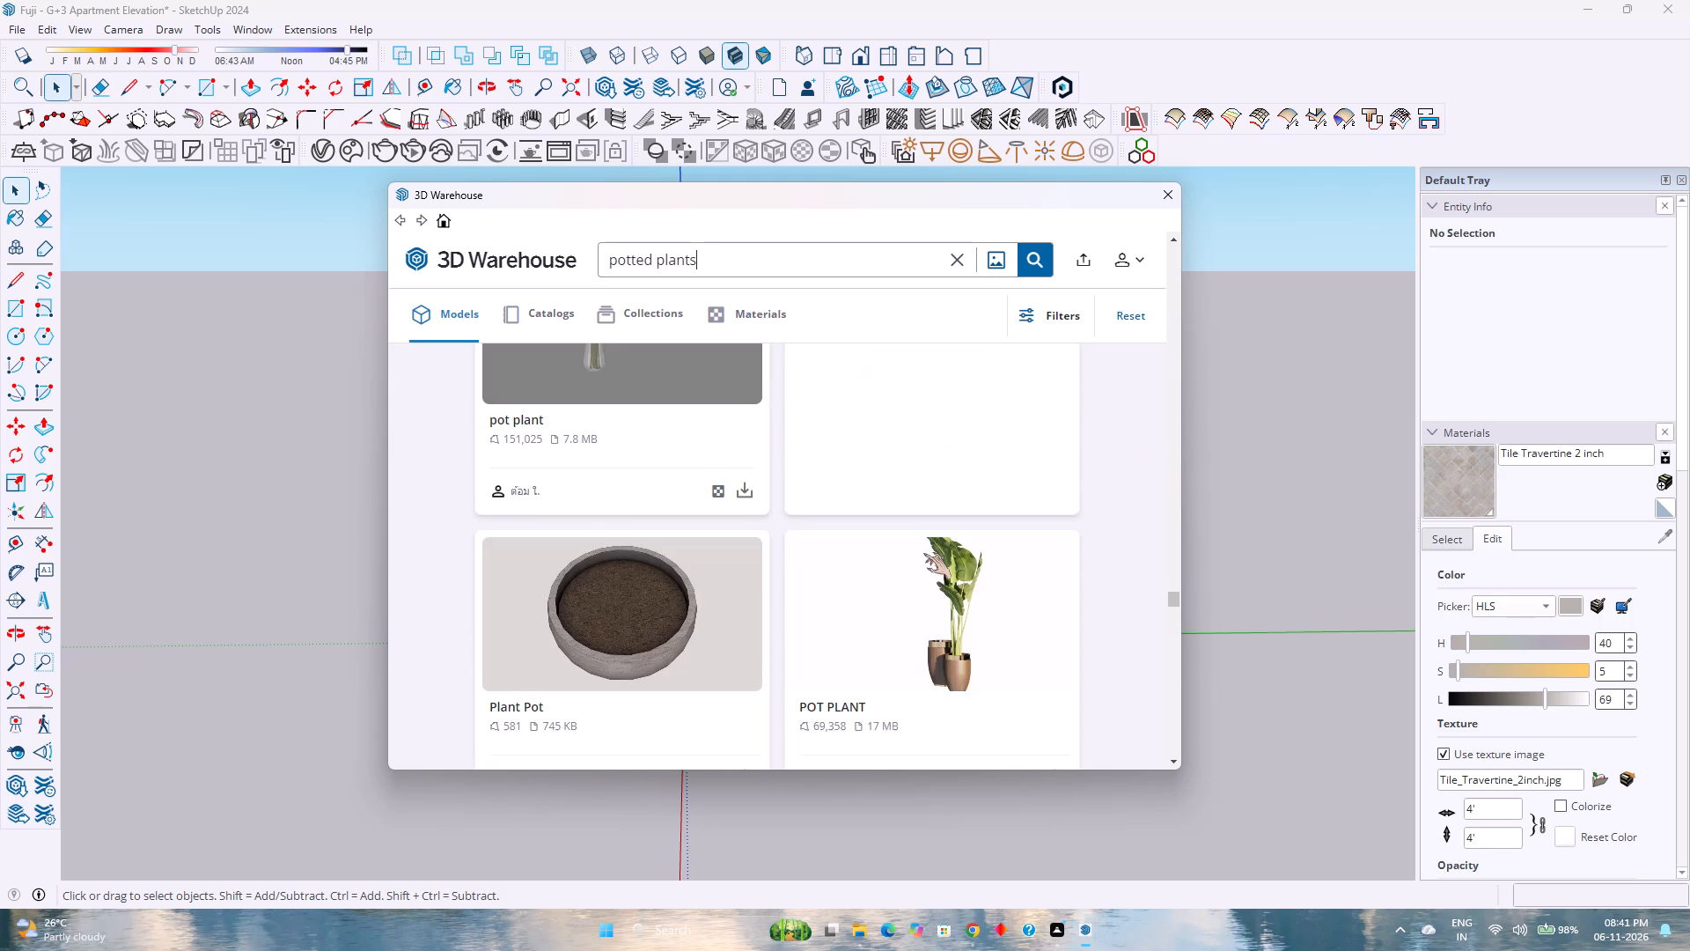
pyautogui.scroll(-5, 886, 652)
pyautogui.scroll(2, 884, 623)
pyautogui.scroll(-2, 884, 622)
pyautogui.scroll(1, 884, 622)
pyautogui.scroll(-4, 884, 617)
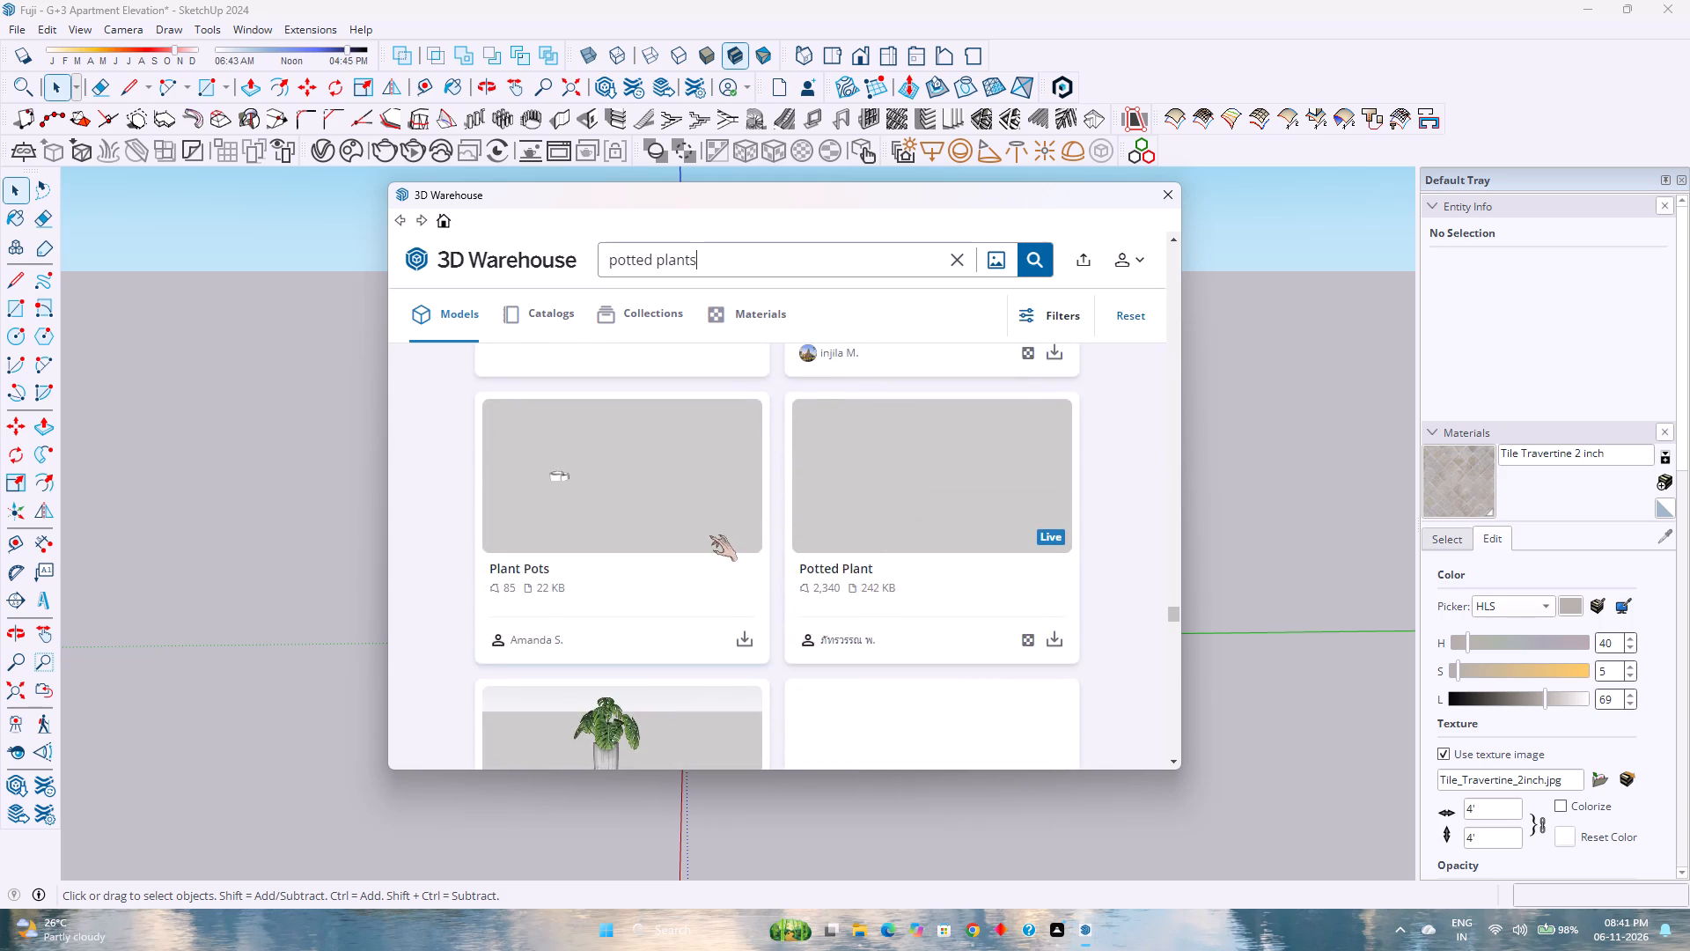
pyautogui.scroll(5, 709, 535)
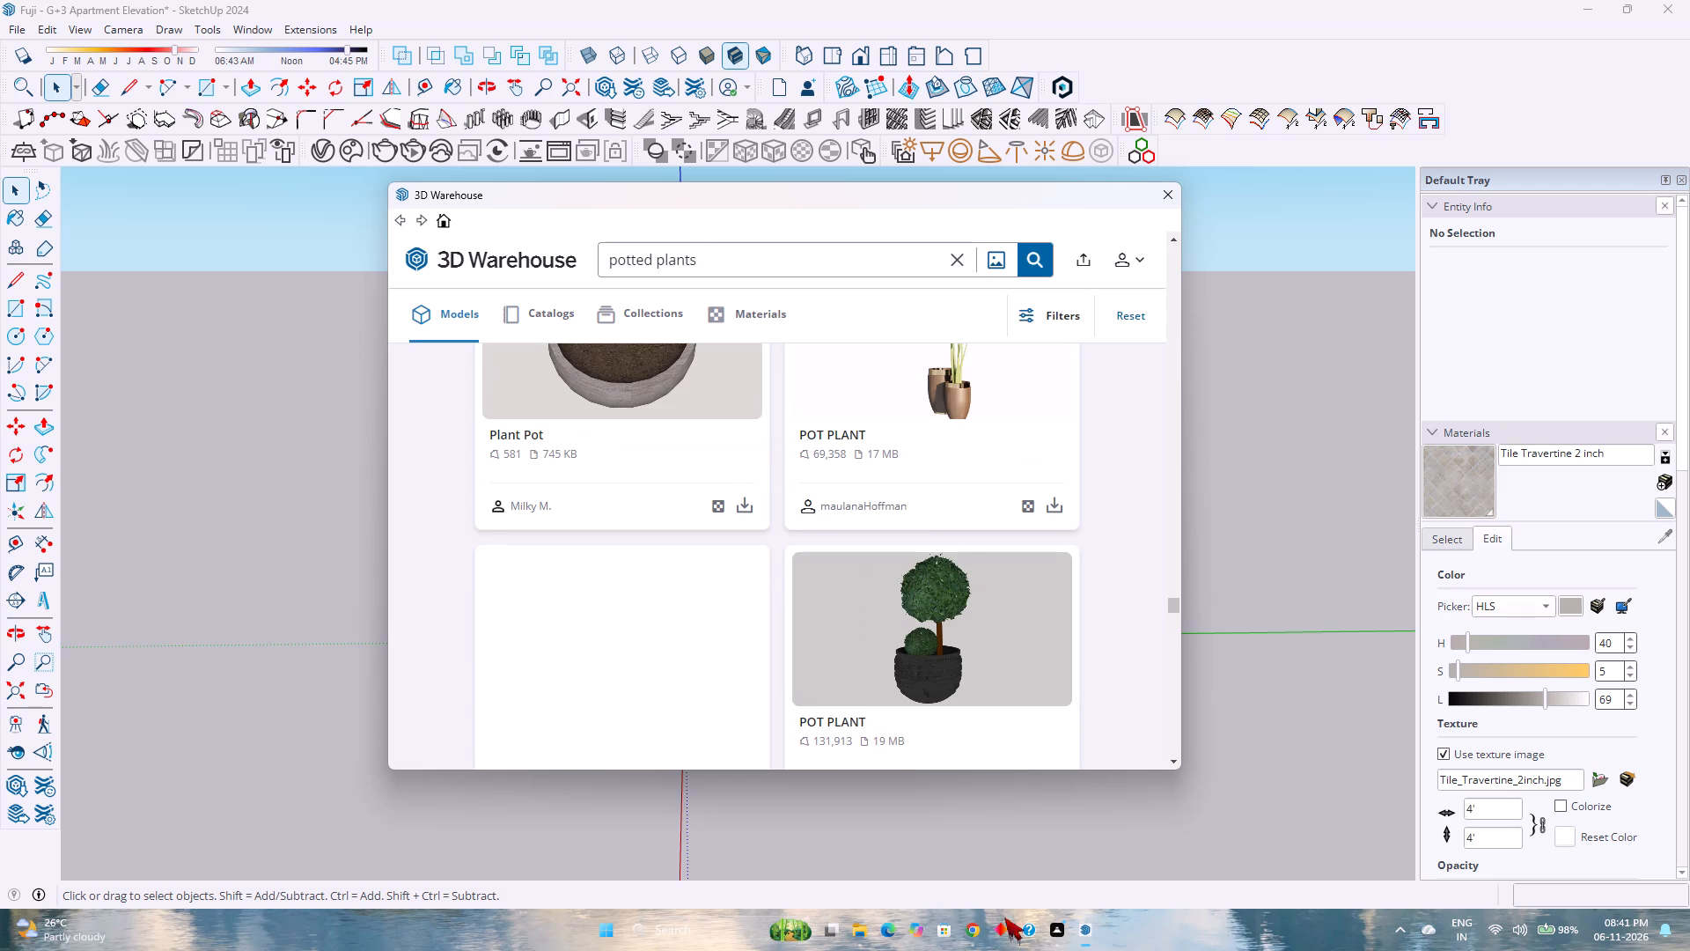
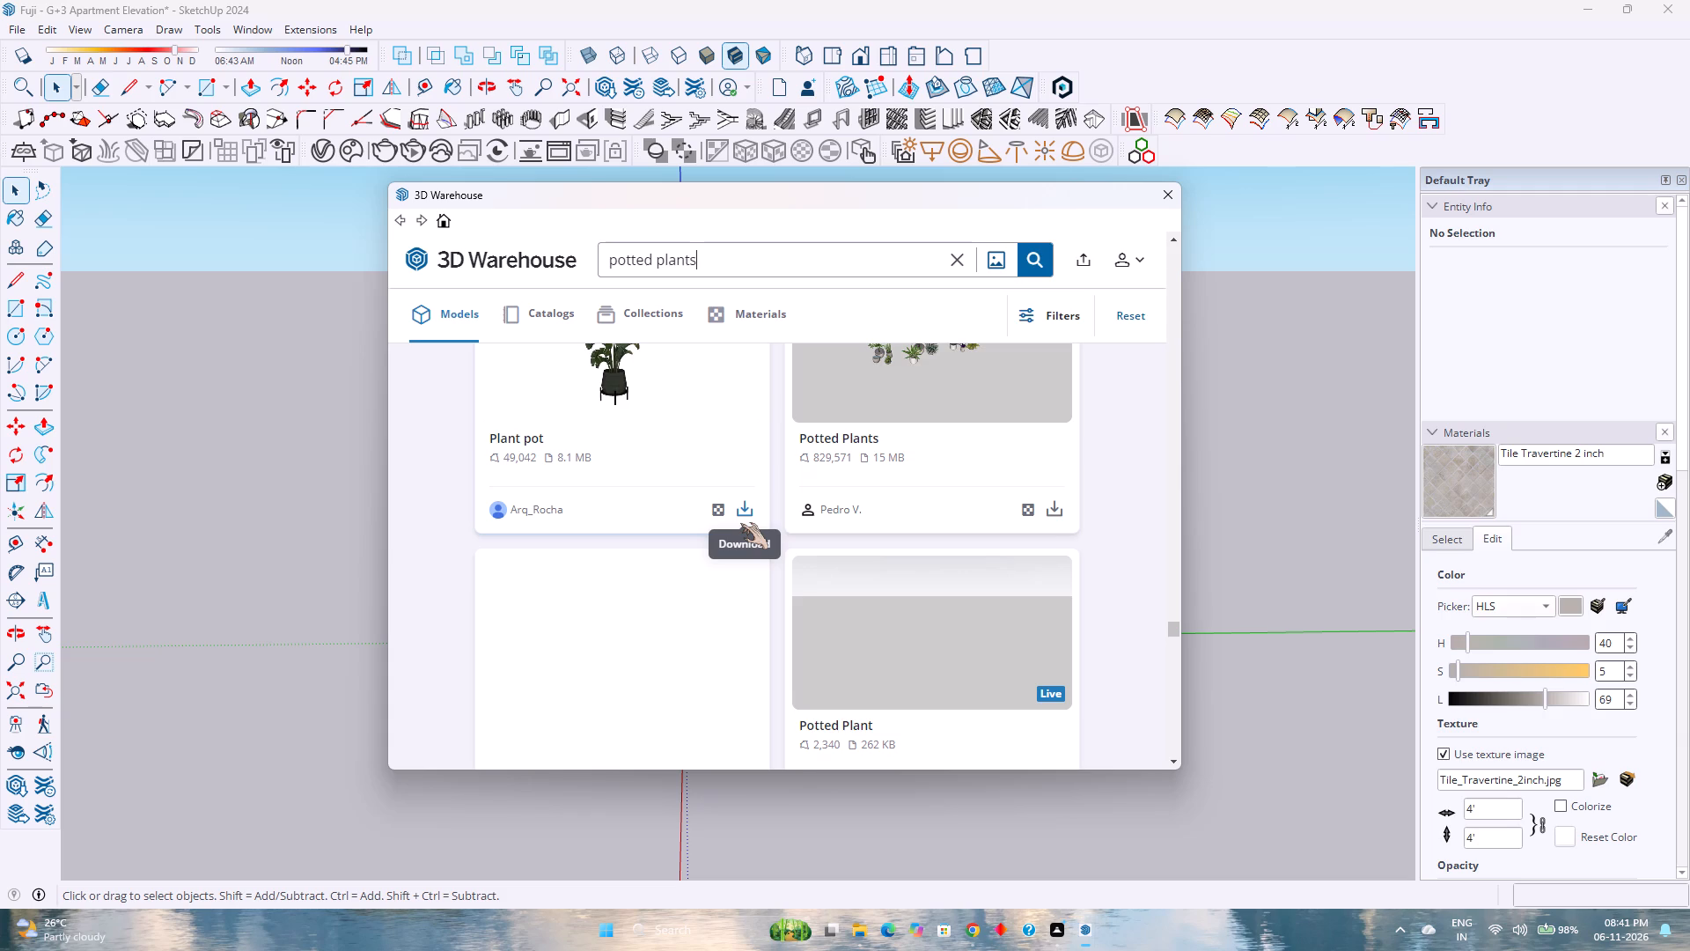
# Examine the potted plants results around the plant pot and live potted plant models for suitable landscaping plants.
pyautogui.scroll(-2, 700, 461)
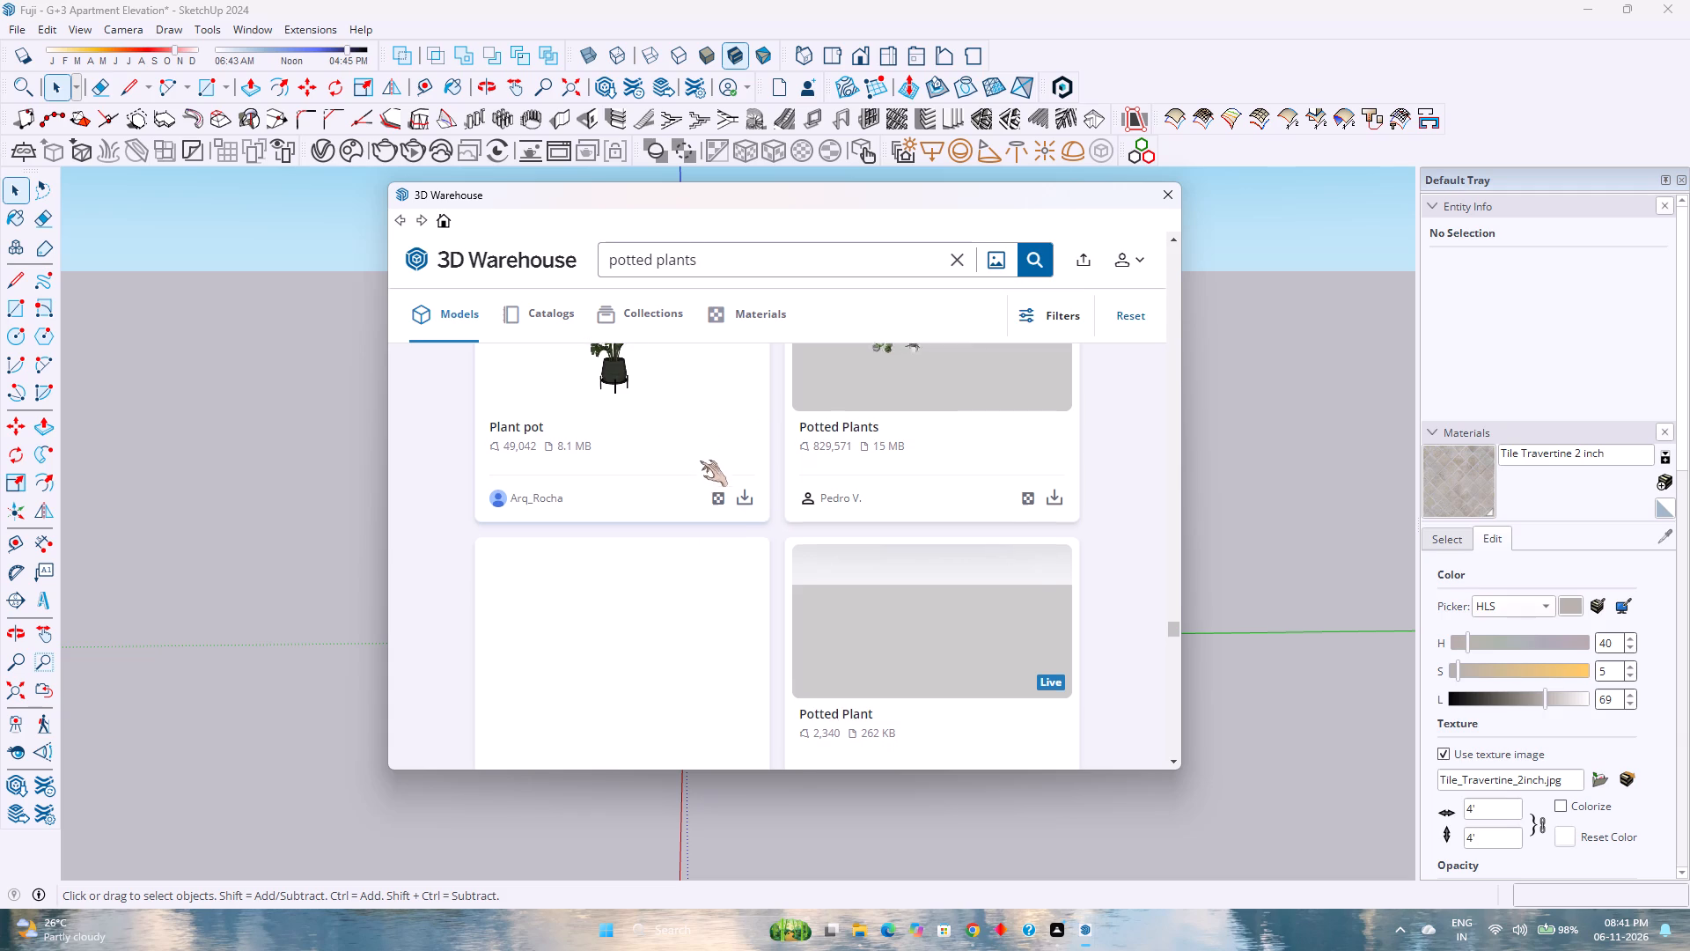
pyautogui.scroll(-2, 700, 461)
pyautogui.scroll(3, 700, 461)
pyautogui.scroll(-3, 700, 461)
pyautogui.scroll(3, 700, 461)
pyautogui.scroll(-3, 700, 461)
pyautogui.scroll(3, 700, 461)
pyautogui.scroll(-4, 700, 461)
pyautogui.scroll(4, 700, 461)
pyautogui.scroll(-4, 700, 461)
pyautogui.scroll(4, 700, 461)
pyautogui.scroll(-4, 700, 461)
pyautogui.scroll(4, 700, 461)
pyautogui.scroll(-4, 700, 461)
pyautogui.scroll(4, 700, 461)
pyautogui.scroll(-4, 700, 461)
pyautogui.scroll(3, 700, 461)
pyautogui.scroll(-3, 700, 461)
pyautogui.scroll(3, 700, 461)
pyautogui.scroll(-3, 700, 461)
pyautogui.scroll(3, 700, 461)
pyautogui.scroll(-3, 700, 461)
pyautogui.scroll(3, 700, 461)
pyautogui.scroll(-4, 700, 461)
pyautogui.scroll(4, 700, 461)
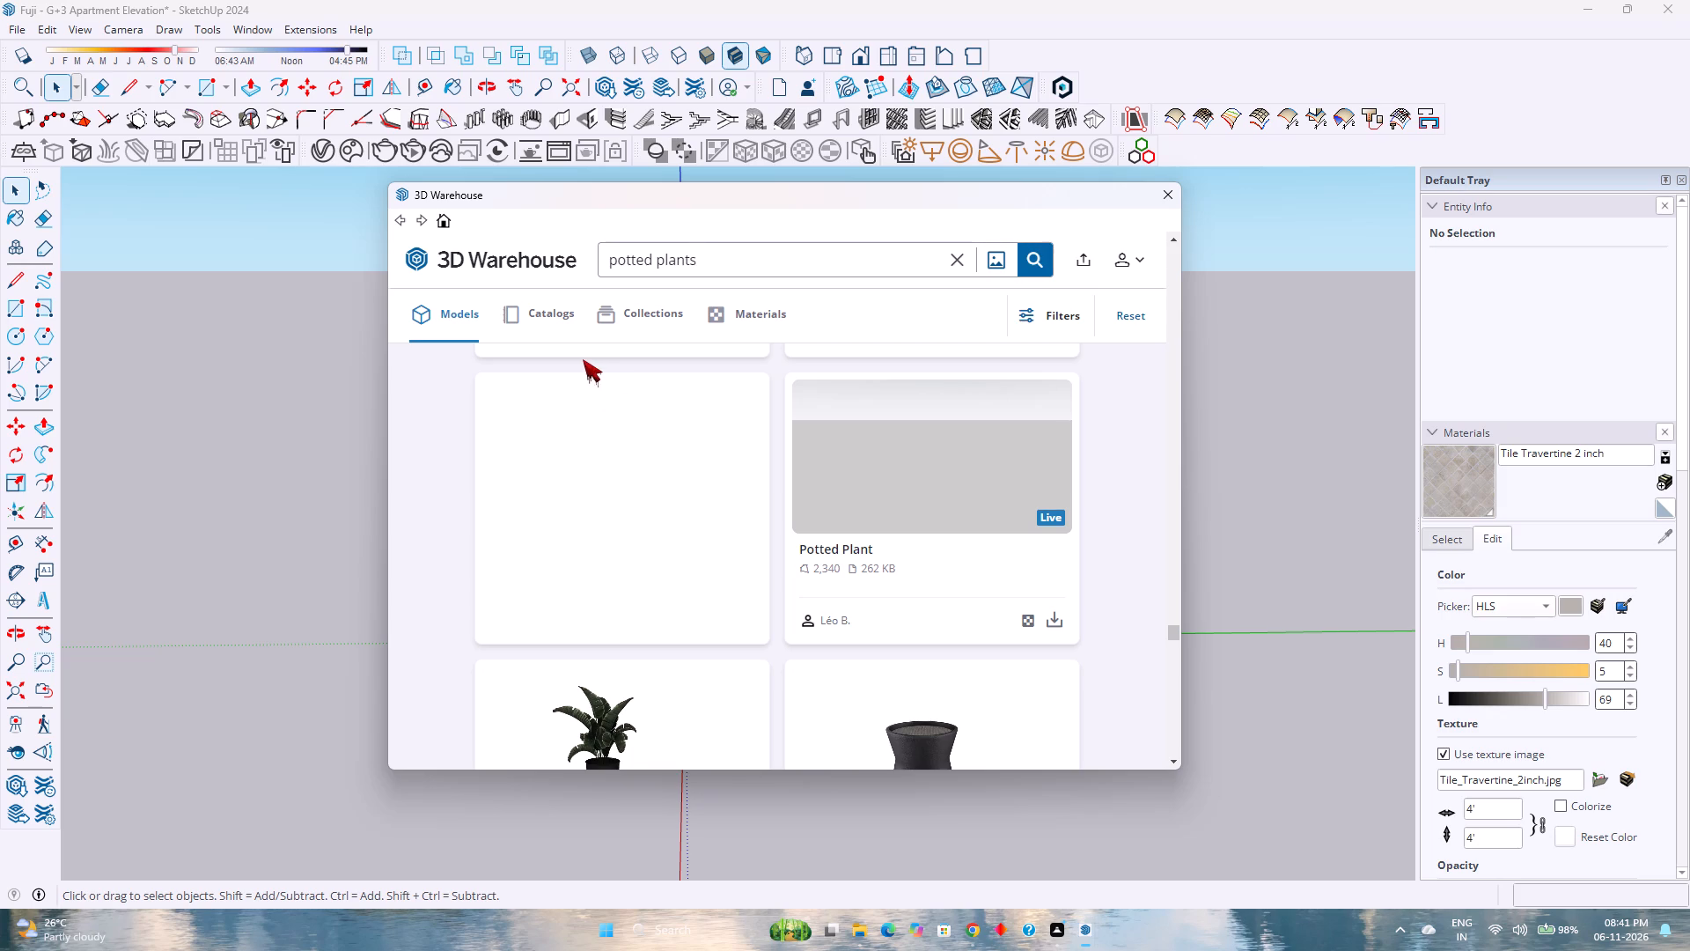
# Continue through the potted plants results, comparing the broad-leaf plants, tall plant pots and vase models.
pyautogui.scroll(-4, 583, 361)
pyautogui.scroll(3, 603, 416)
pyautogui.scroll(-8, 658, 457)
pyautogui.scroll(1, 654, 444)
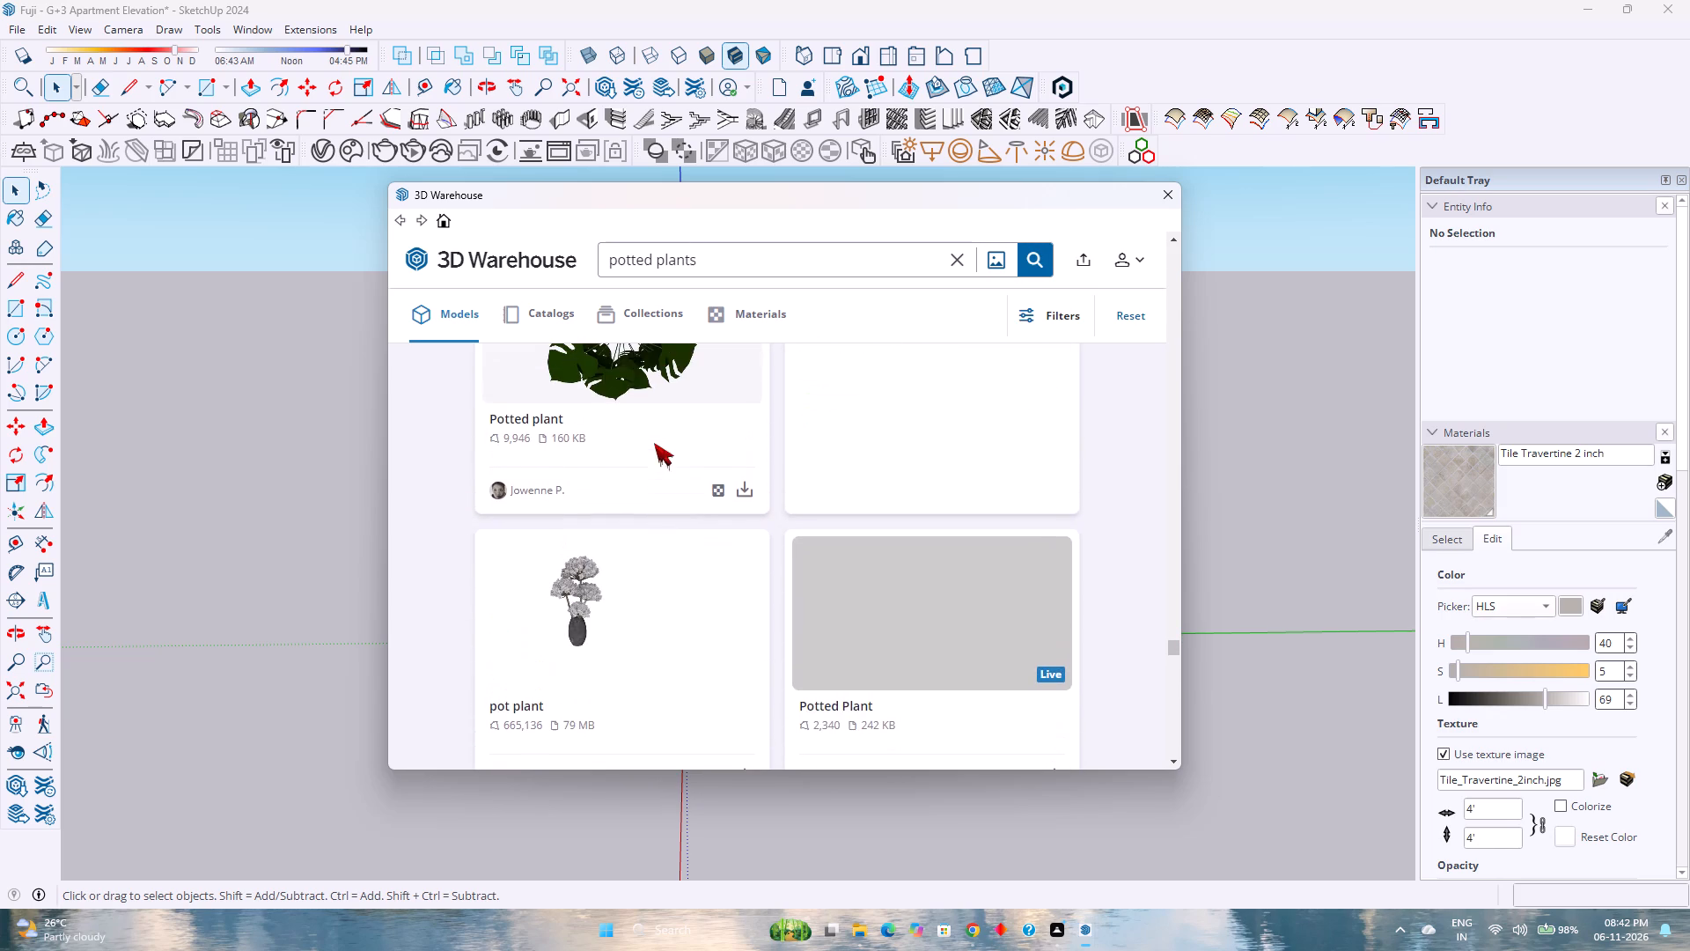
pyautogui.scroll(-2, 654, 442)
pyautogui.scroll(2, 654, 442)
pyautogui.scroll(-4, 653, 435)
pyautogui.scroll(3, 653, 435)
pyautogui.scroll(-4, 653, 435)
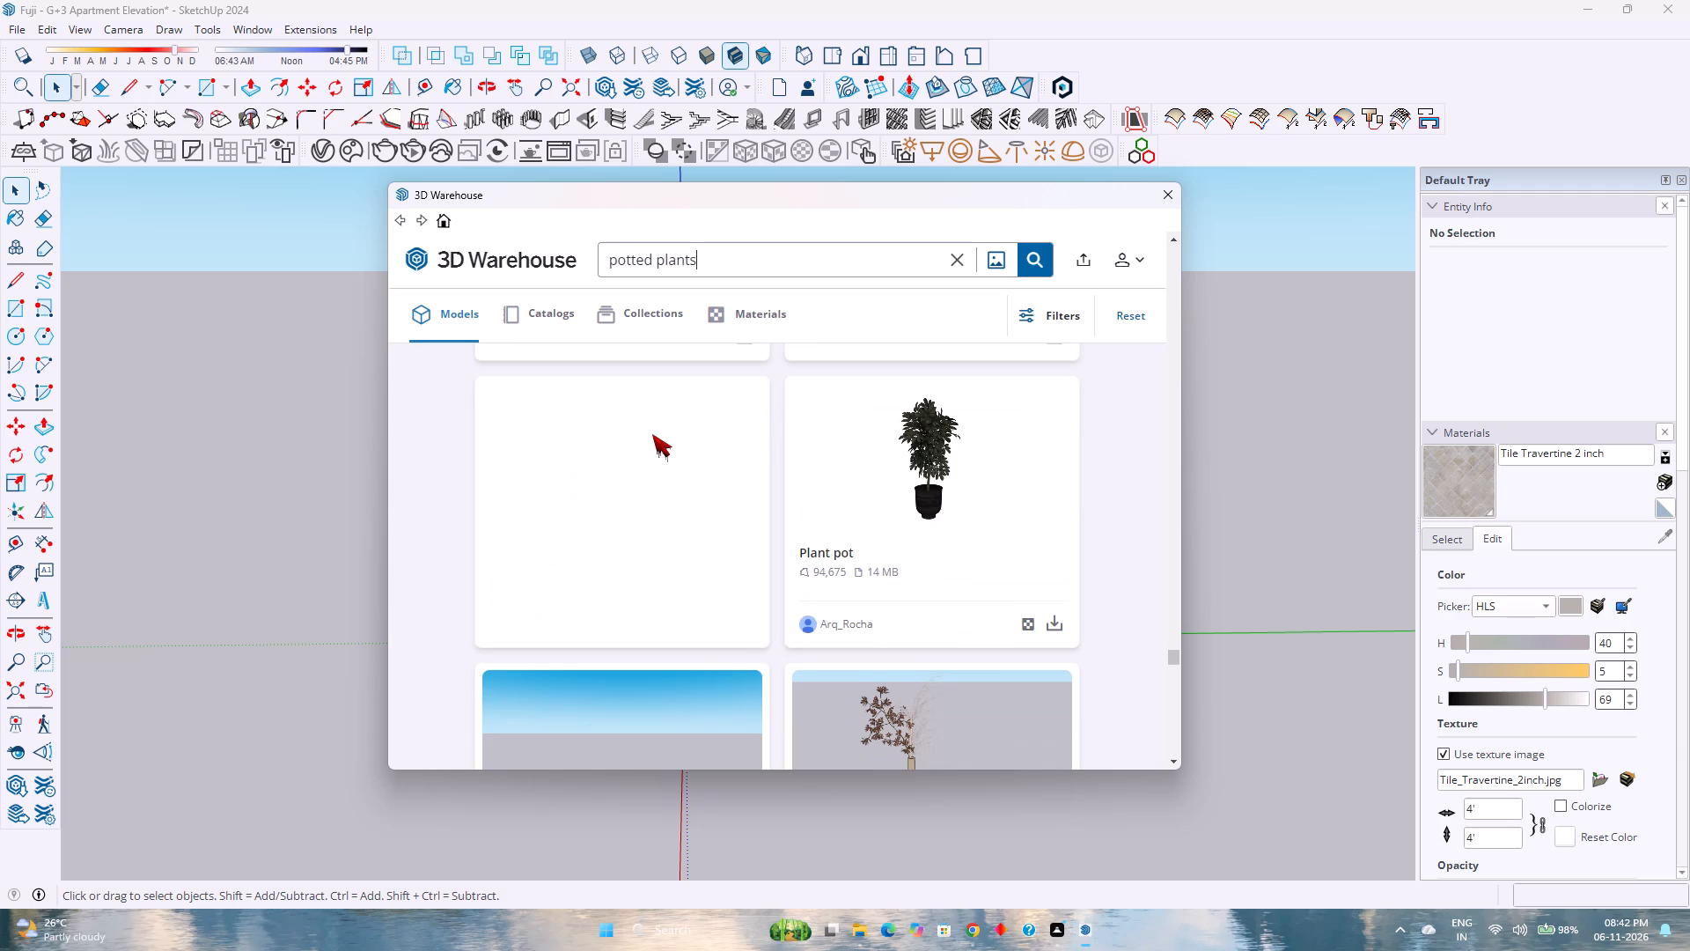
pyautogui.scroll(-2, 651, 434)
pyautogui.scroll(2, 651, 434)
pyautogui.scroll(-2, 651, 434)
pyautogui.scroll(2, 651, 434)
pyautogui.scroll(-3, 651, 434)
pyautogui.scroll(2, 651, 434)
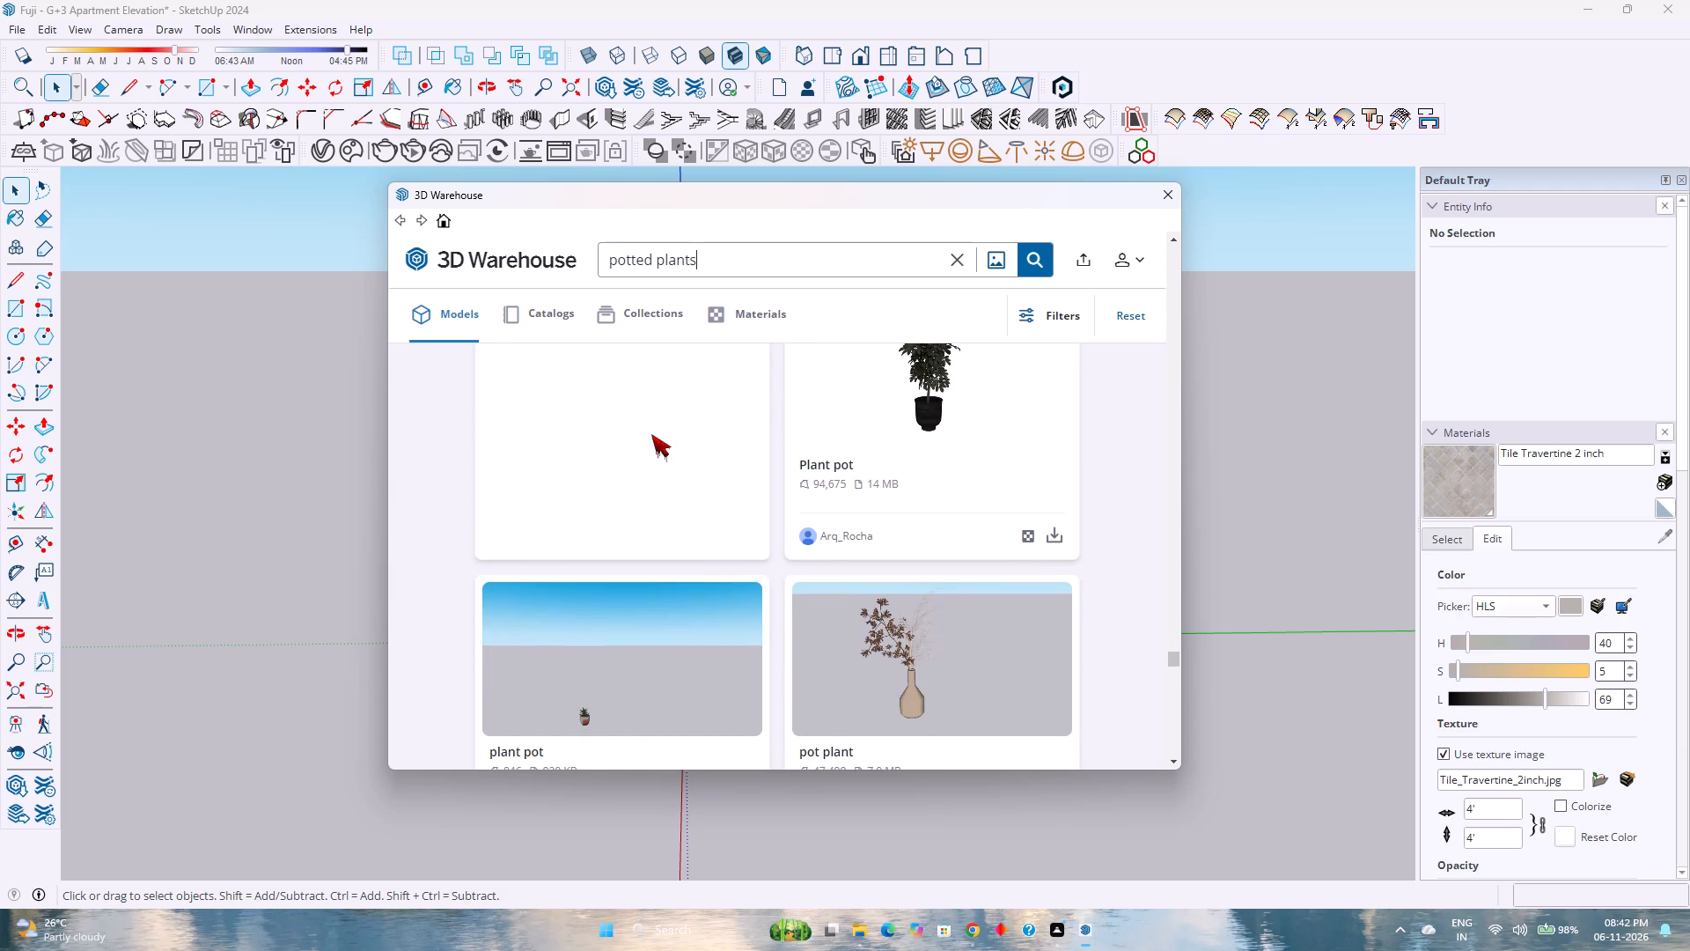
pyautogui.scroll(-3, 651, 434)
pyautogui.scroll(3, 651, 434)
pyautogui.scroll(-11, 651, 434)
pyautogui.scroll(1, 651, 434)
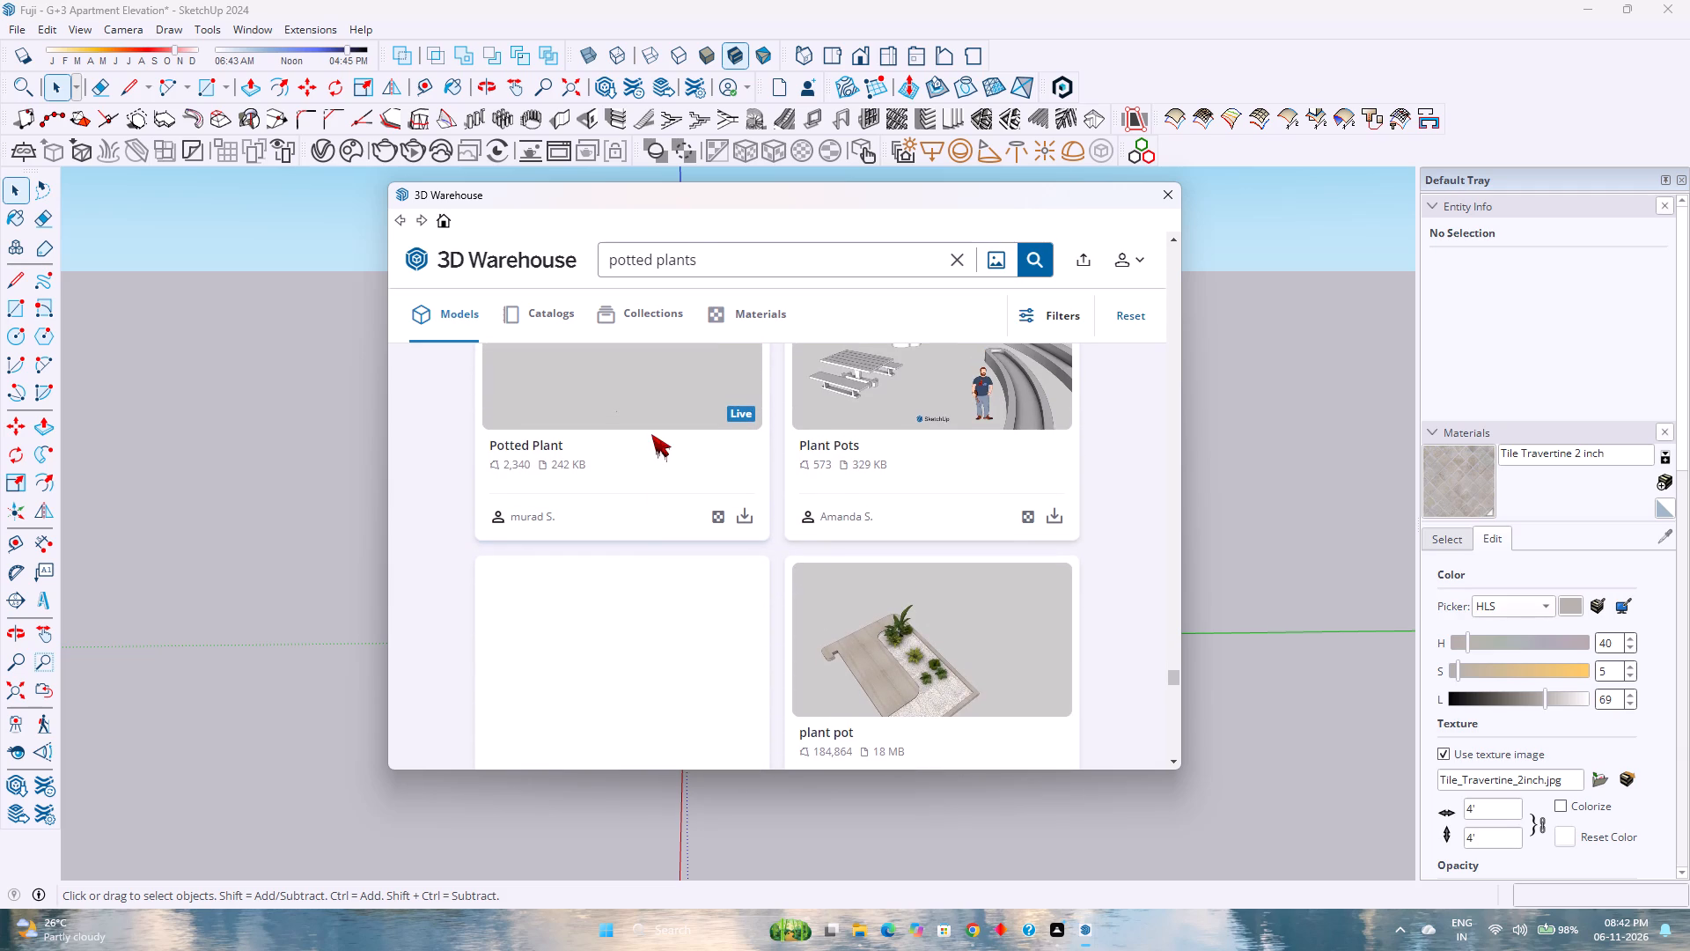
# Examine further potted plants results, from the Plant Pots and planted bed models onward, for suitable ones.
pyautogui.scroll(-4, 651, 434)
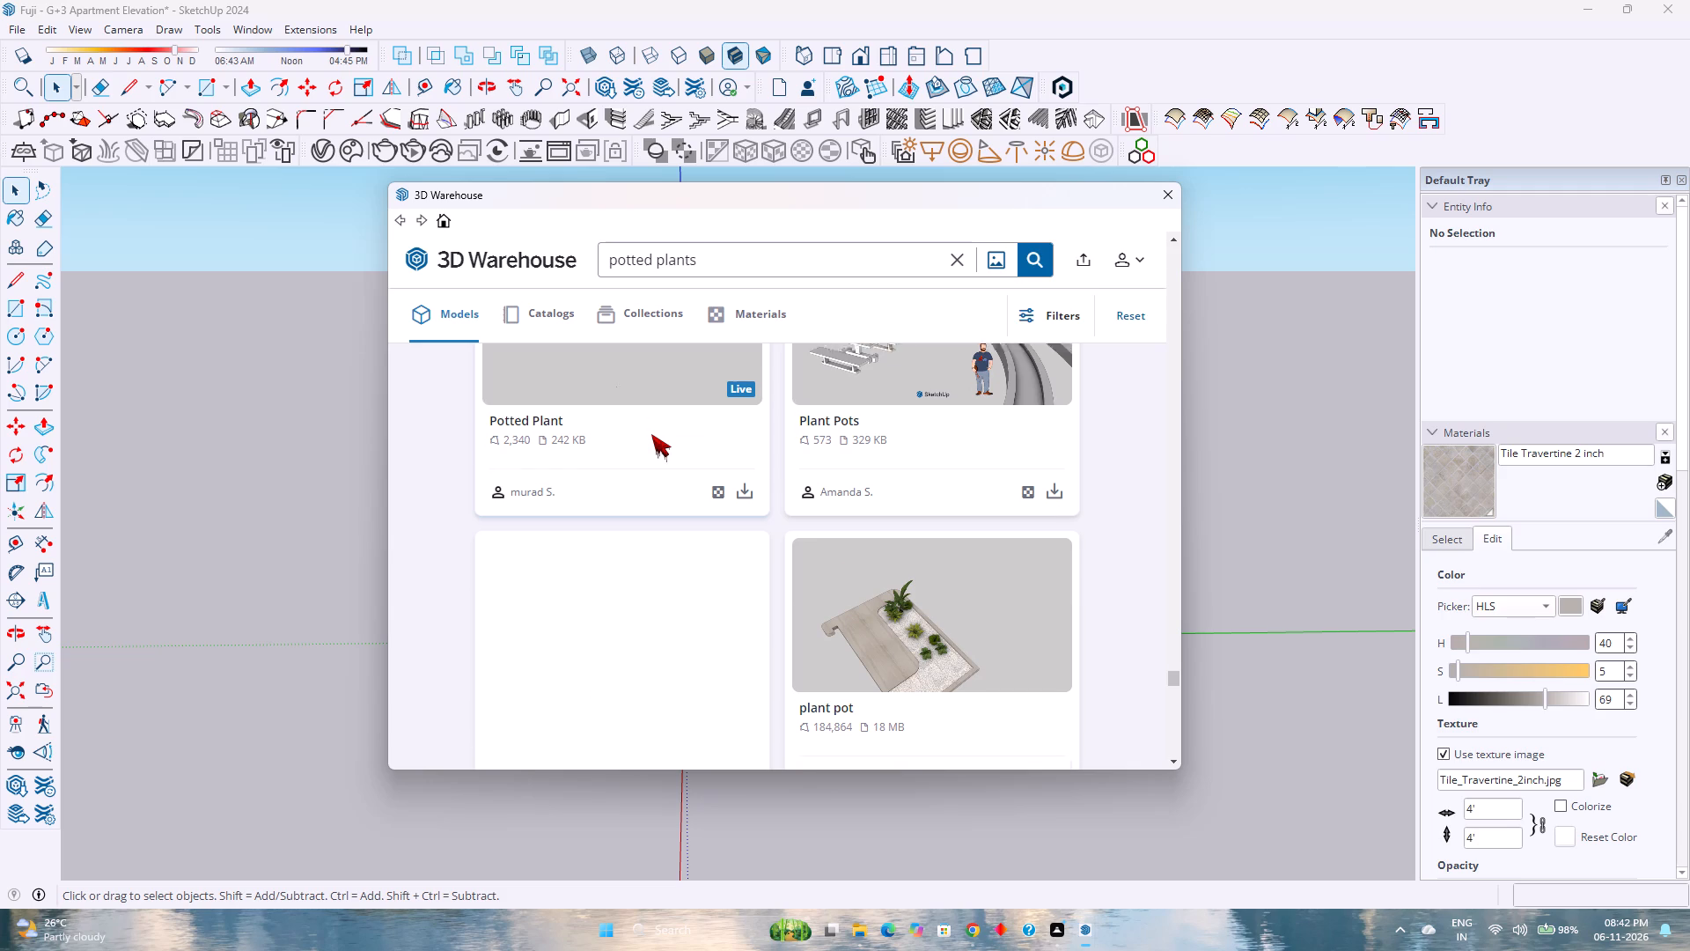
pyautogui.scroll(3, 651, 434)
pyautogui.scroll(-1, 651, 434)
pyautogui.scroll(3, 651, 434)
pyautogui.scroll(-4, 651, 434)
pyautogui.scroll(3, 651, 434)
pyautogui.scroll(-4, 651, 434)
pyautogui.scroll(1, 651, 434)
pyautogui.scroll(-3, 651, 434)
pyautogui.scroll(3, 651, 434)
pyautogui.scroll(-4, 651, 434)
pyautogui.scroll(4, 651, 434)
pyautogui.scroll(-4, 651, 434)
pyautogui.scroll(3, 651, 434)
pyautogui.scroll(-3, 651, 434)
pyautogui.scroll(3, 651, 434)
pyautogui.scroll(-3, 651, 434)
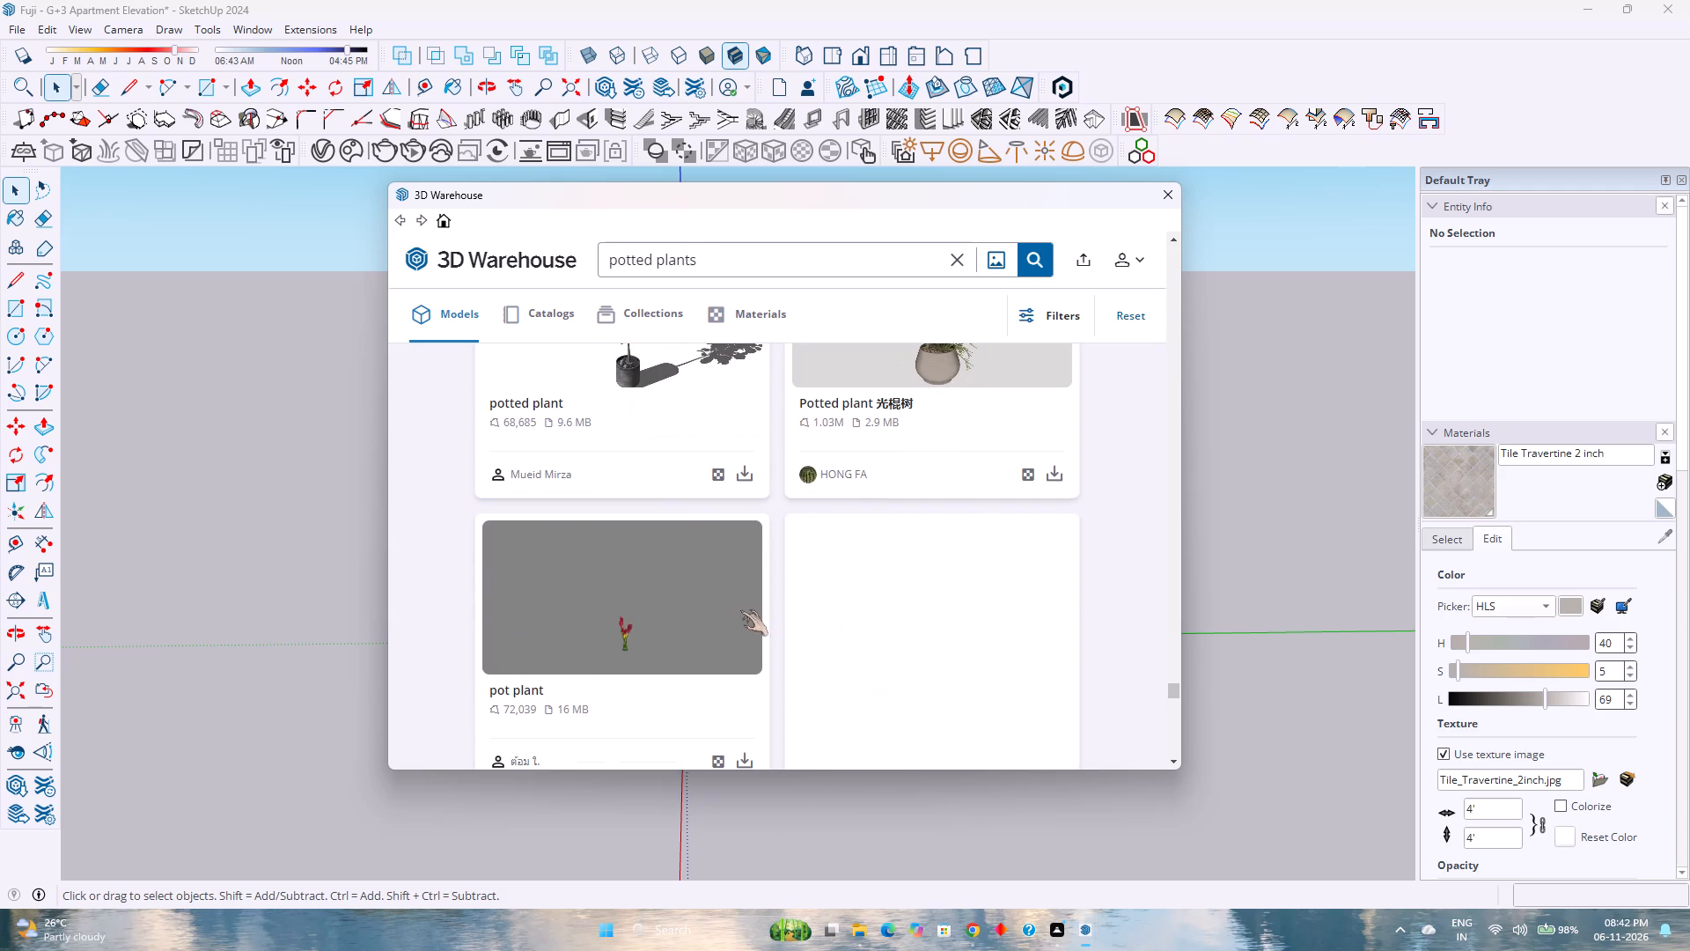
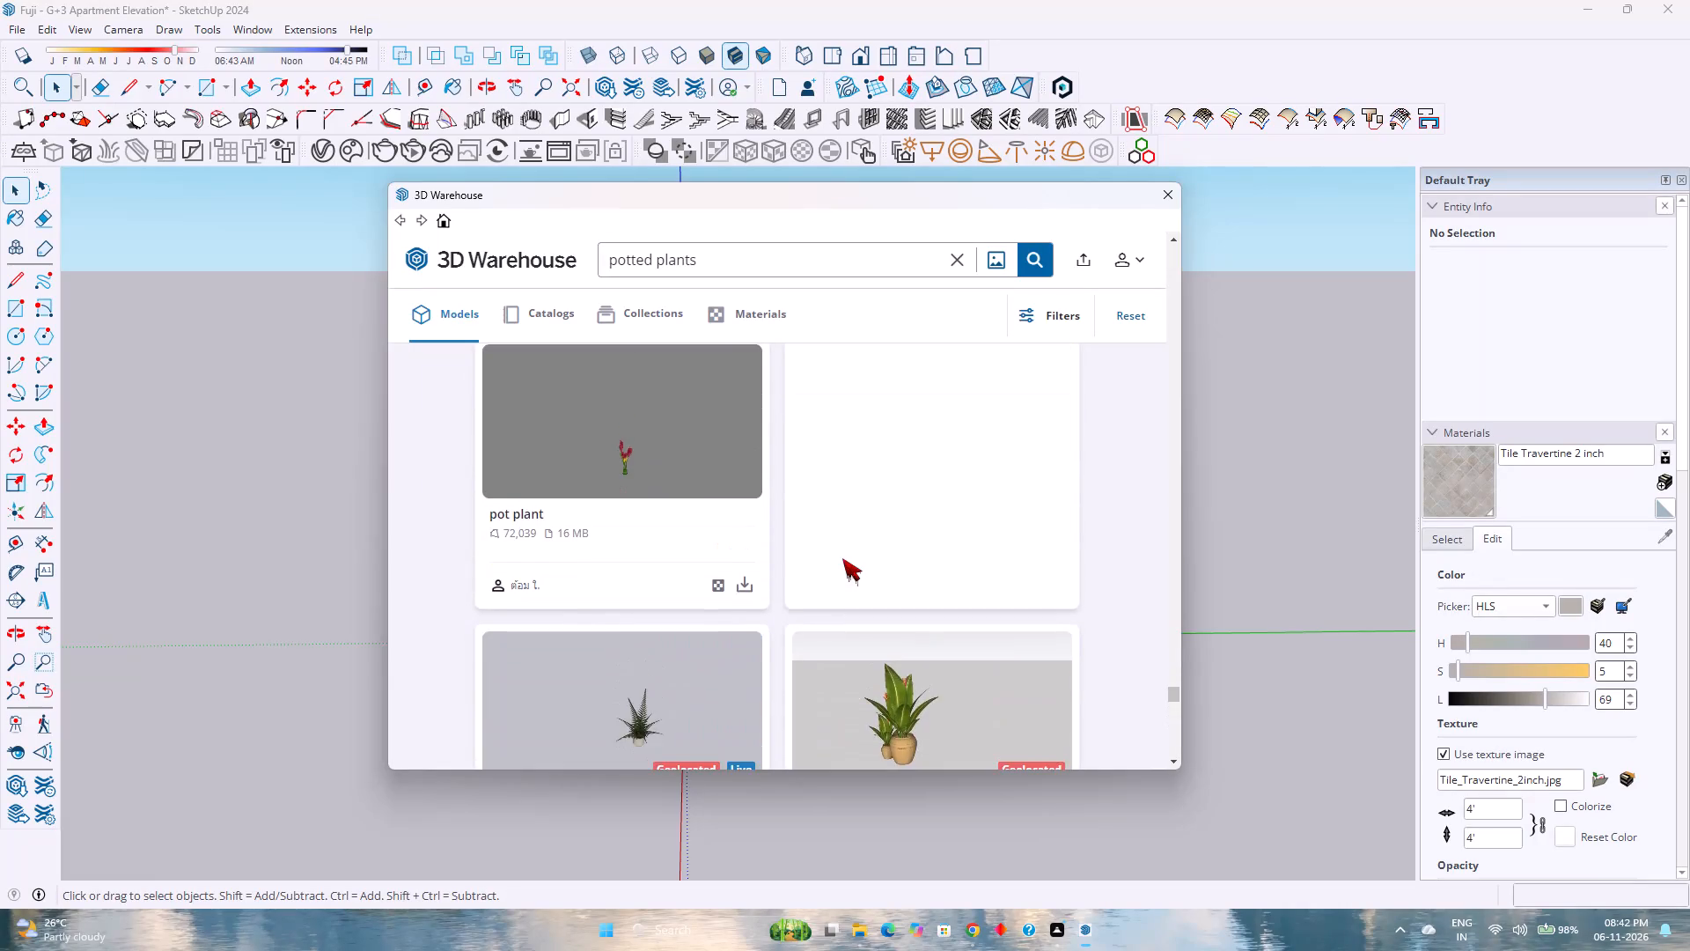
# Examine the potted plants results around the pot plant, plant pot and banana plant in a pot models for landscaping.
pyautogui.scroll(3, 842, 557)
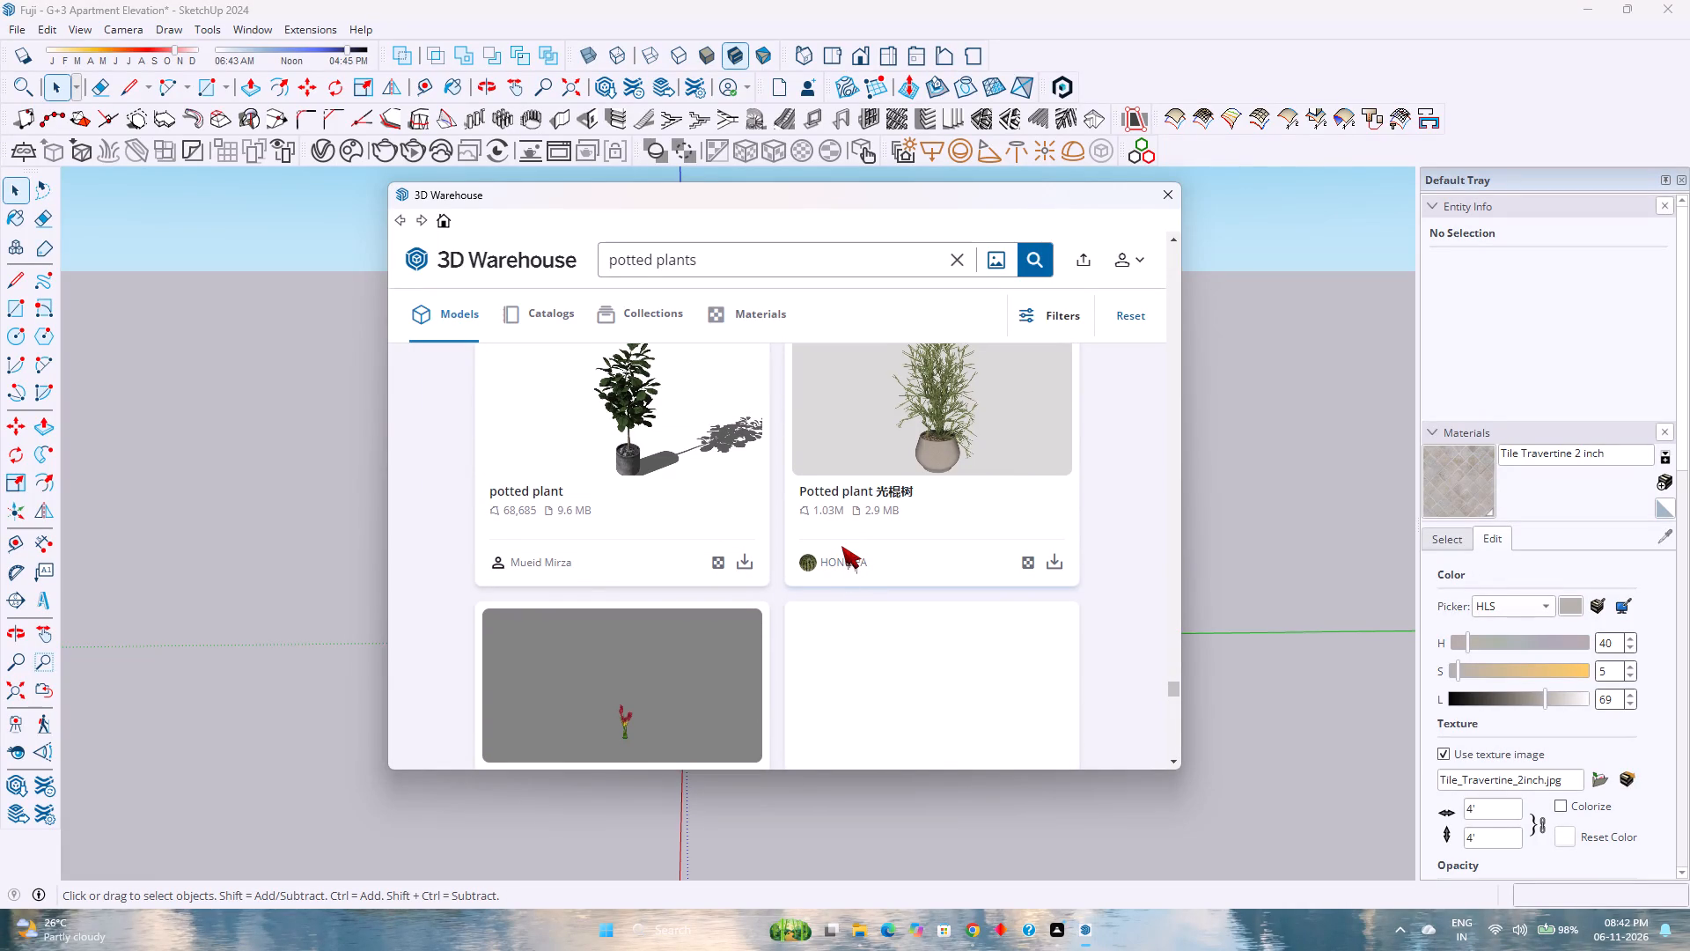
pyautogui.scroll(-4, 841, 546)
pyautogui.scroll(3, 841, 546)
pyautogui.scroll(-3, 841, 546)
pyautogui.scroll(2, 841, 546)
pyautogui.scroll(-4, 840, 546)
pyautogui.scroll(2, 840, 546)
pyautogui.scroll(-6, 840, 545)
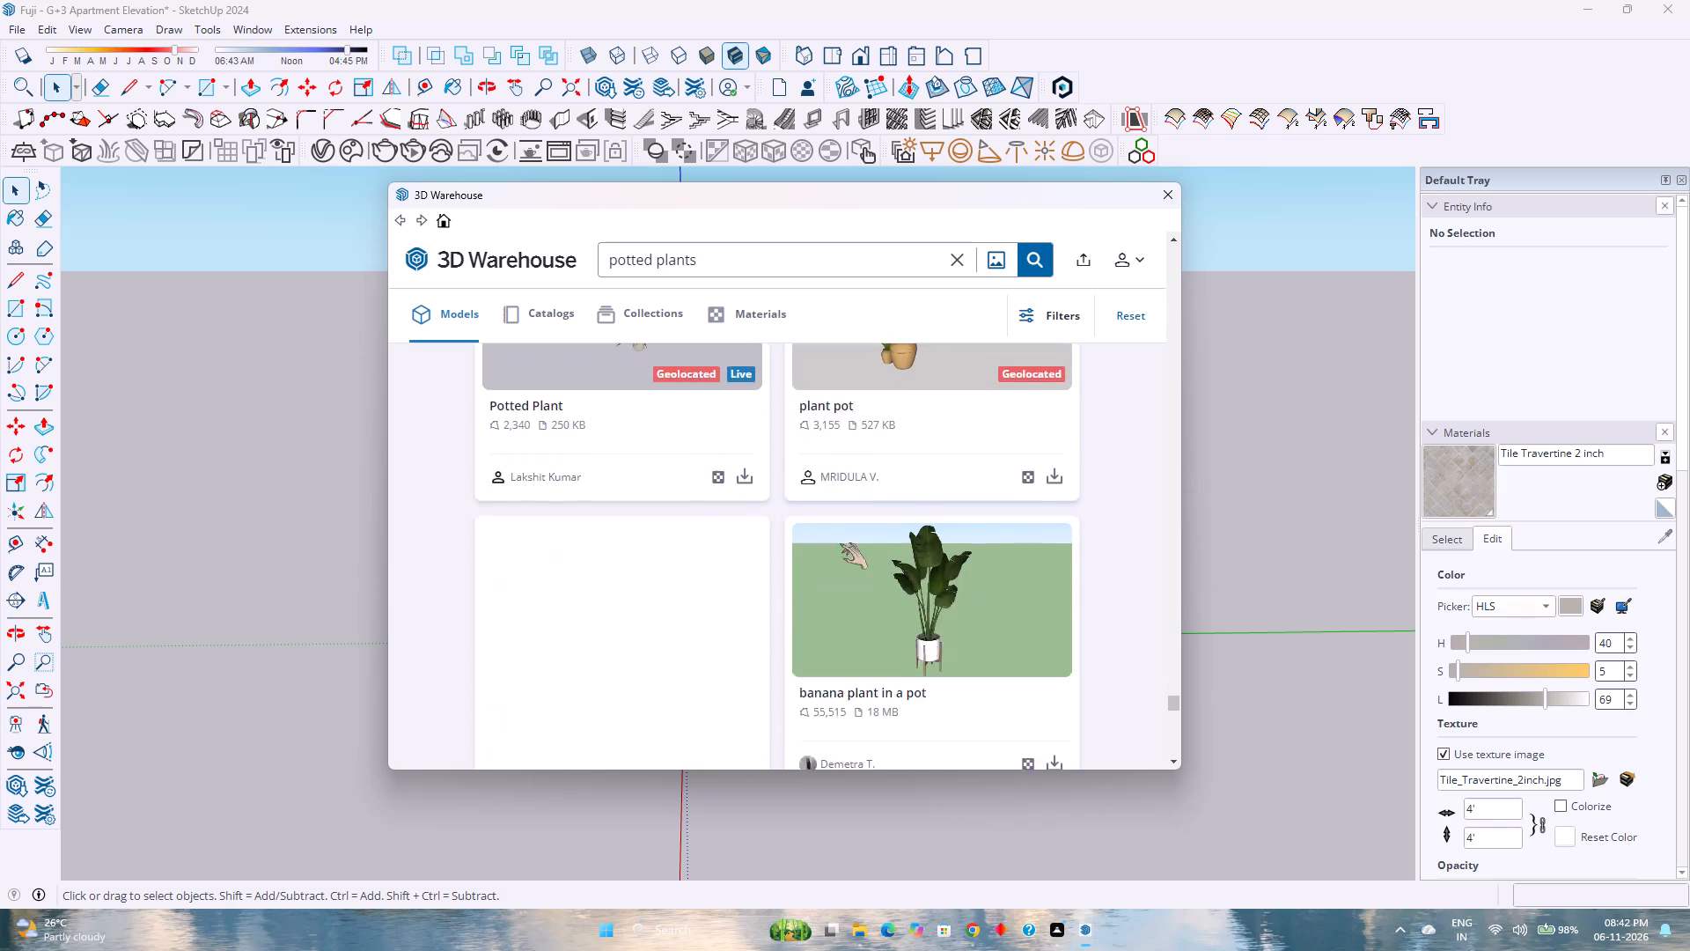
pyautogui.scroll(-4, 840, 542)
pyautogui.scroll(1, 840, 542)
pyautogui.scroll(-8, 840, 539)
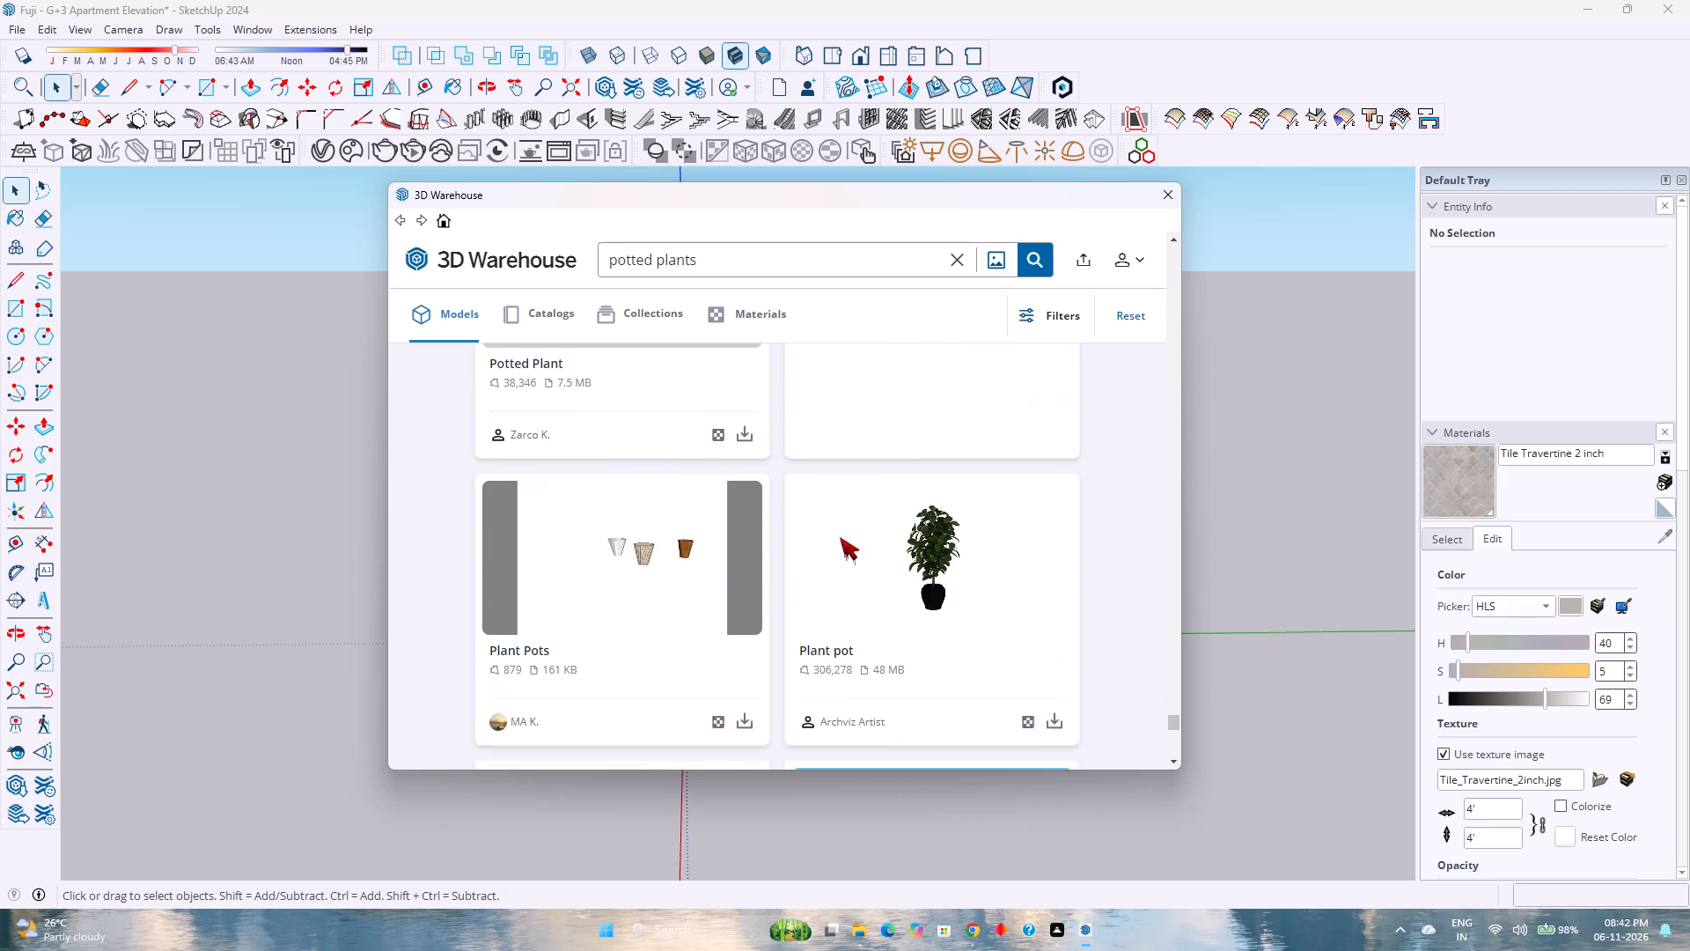
# Continue through the potted plants results beyond the Plant Pots and Plant pot models, looking for suitable ones.
pyautogui.scroll(-9, 840, 537)
pyautogui.scroll(2, 840, 534)
pyautogui.scroll(-4, 840, 534)
pyautogui.scroll(1, 840, 534)
pyautogui.scroll(-6, 840, 534)
pyautogui.scroll(4, 840, 534)
pyautogui.scroll(-3, 840, 534)
pyautogui.scroll(3, 840, 534)
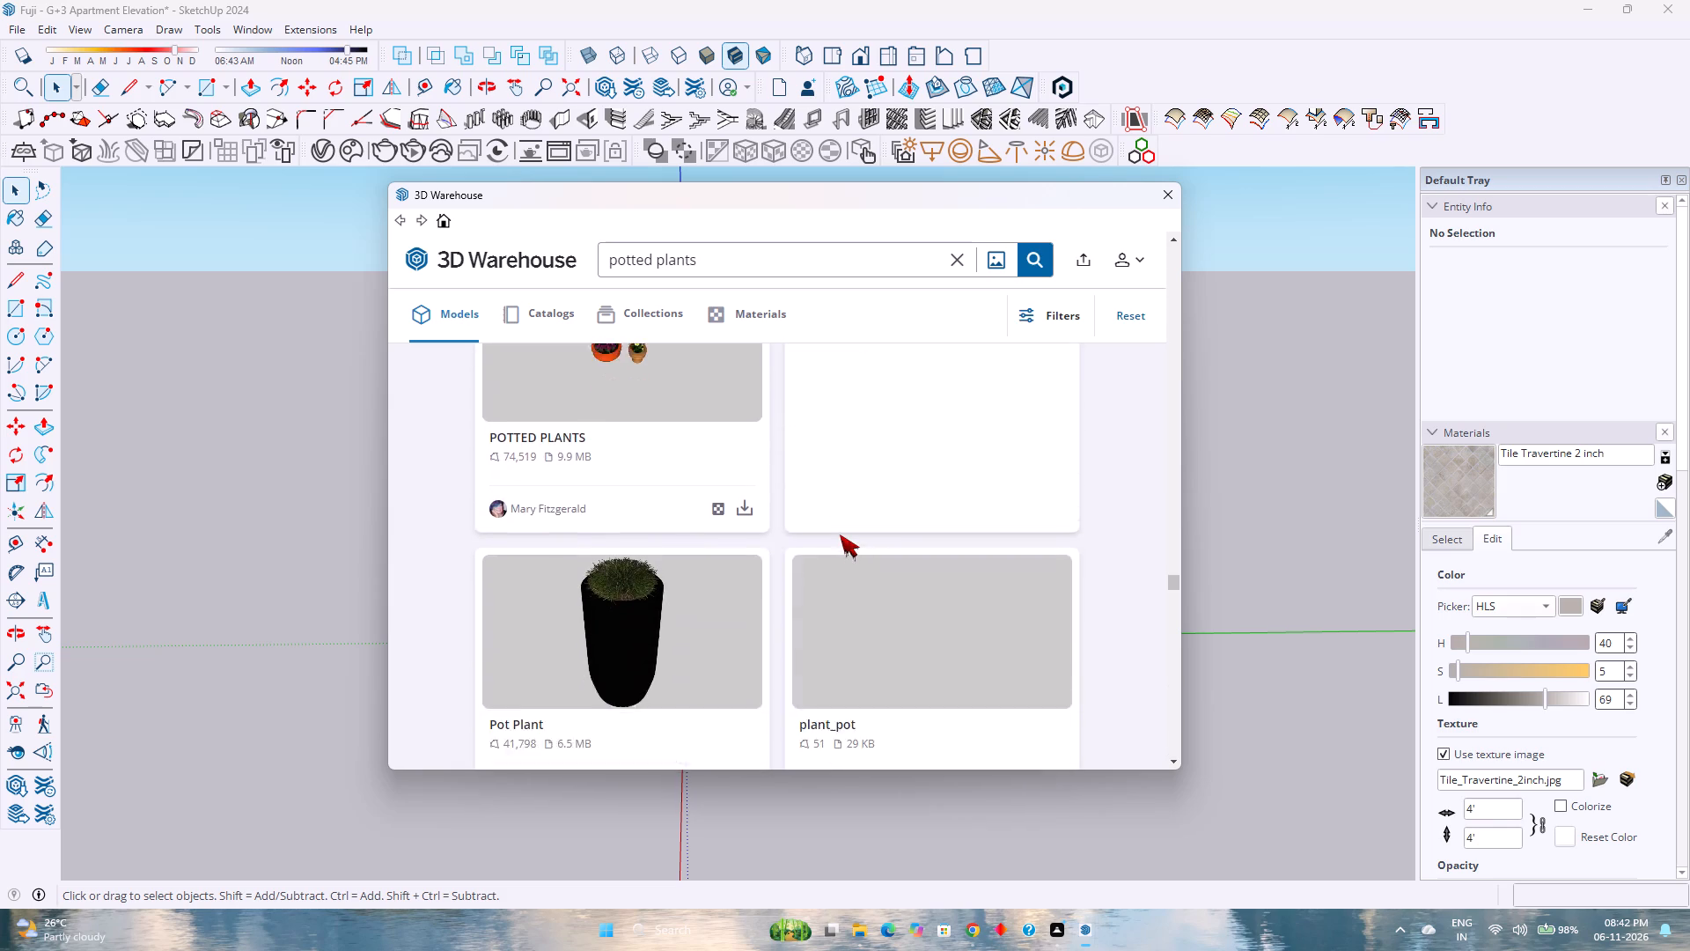
# Go back through the earlier potted plants results, reviewing the planted pots, Plants in Pots and planter box models.
pyautogui.scroll(20, 840, 534)
pyautogui.scroll(8, 840, 534)
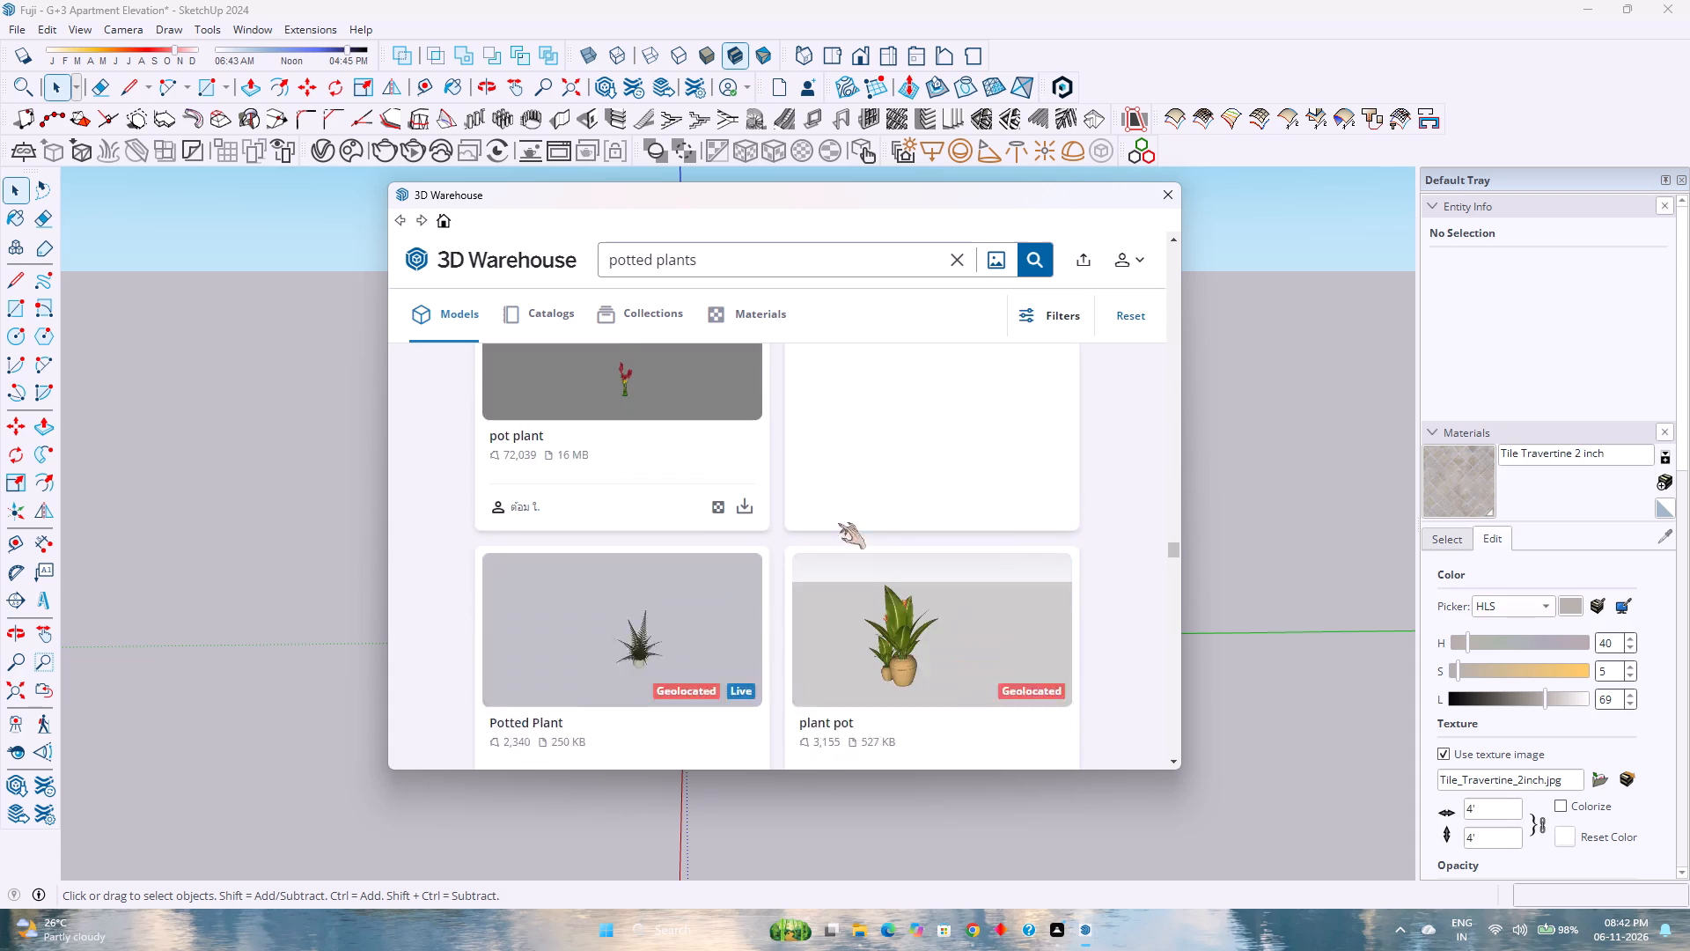
pyautogui.scroll(20, 838, 523)
pyautogui.scroll(8, 838, 523)
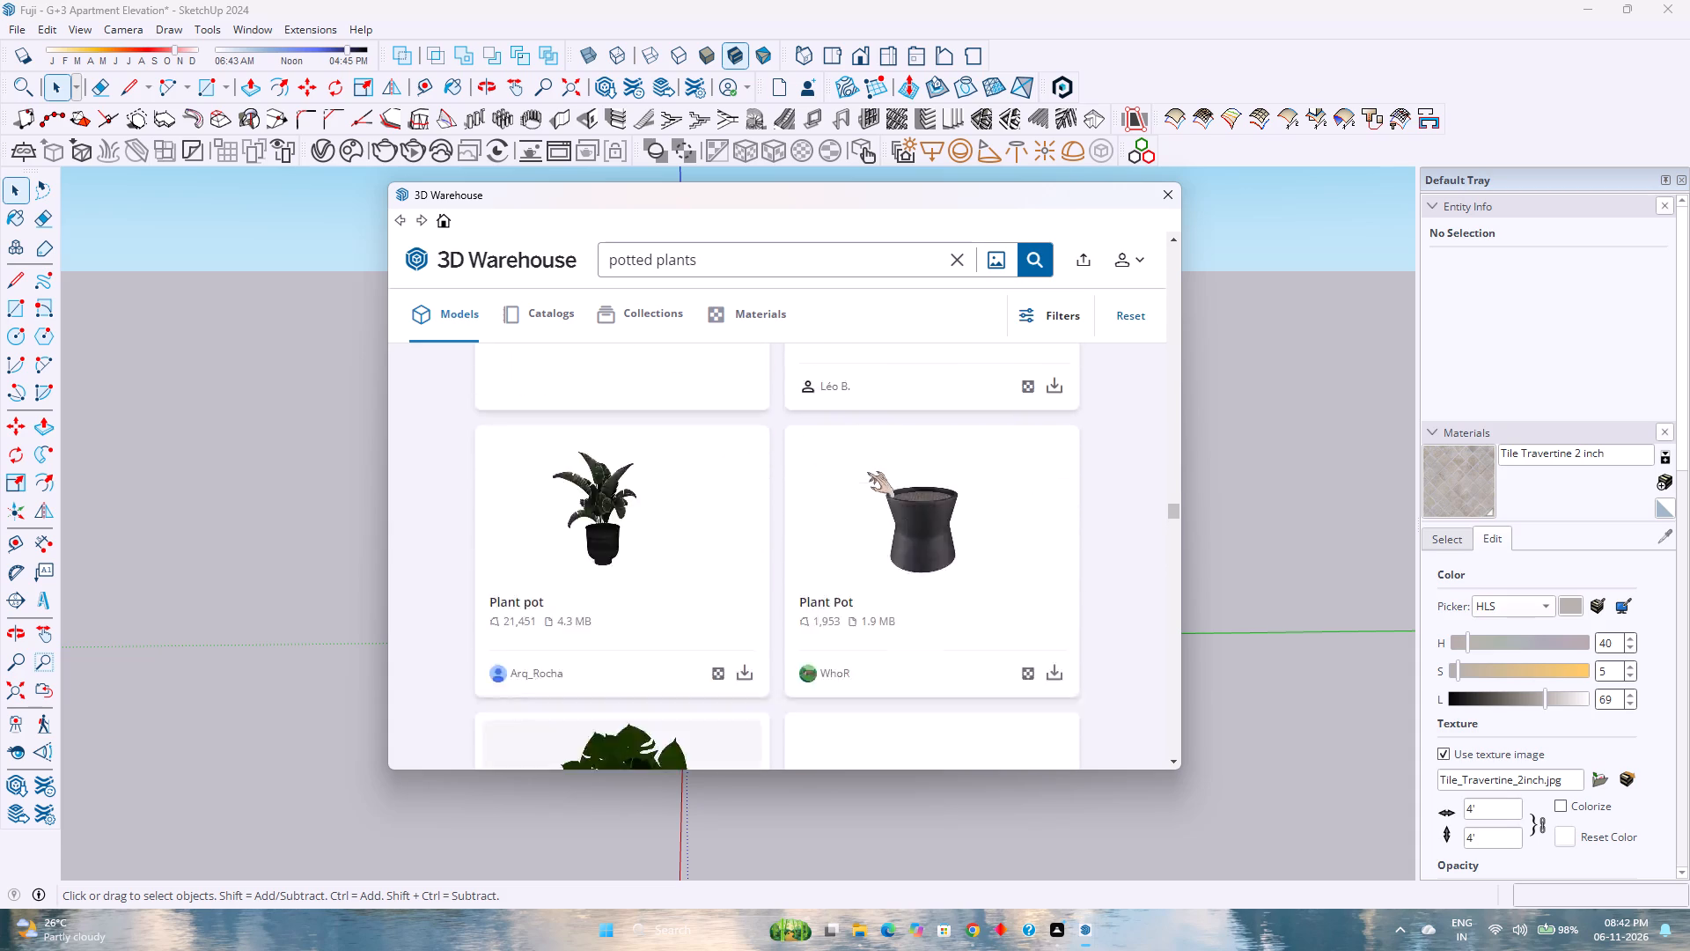
pyautogui.scroll(20, 867, 472)
pyautogui.scroll(8, 867, 472)
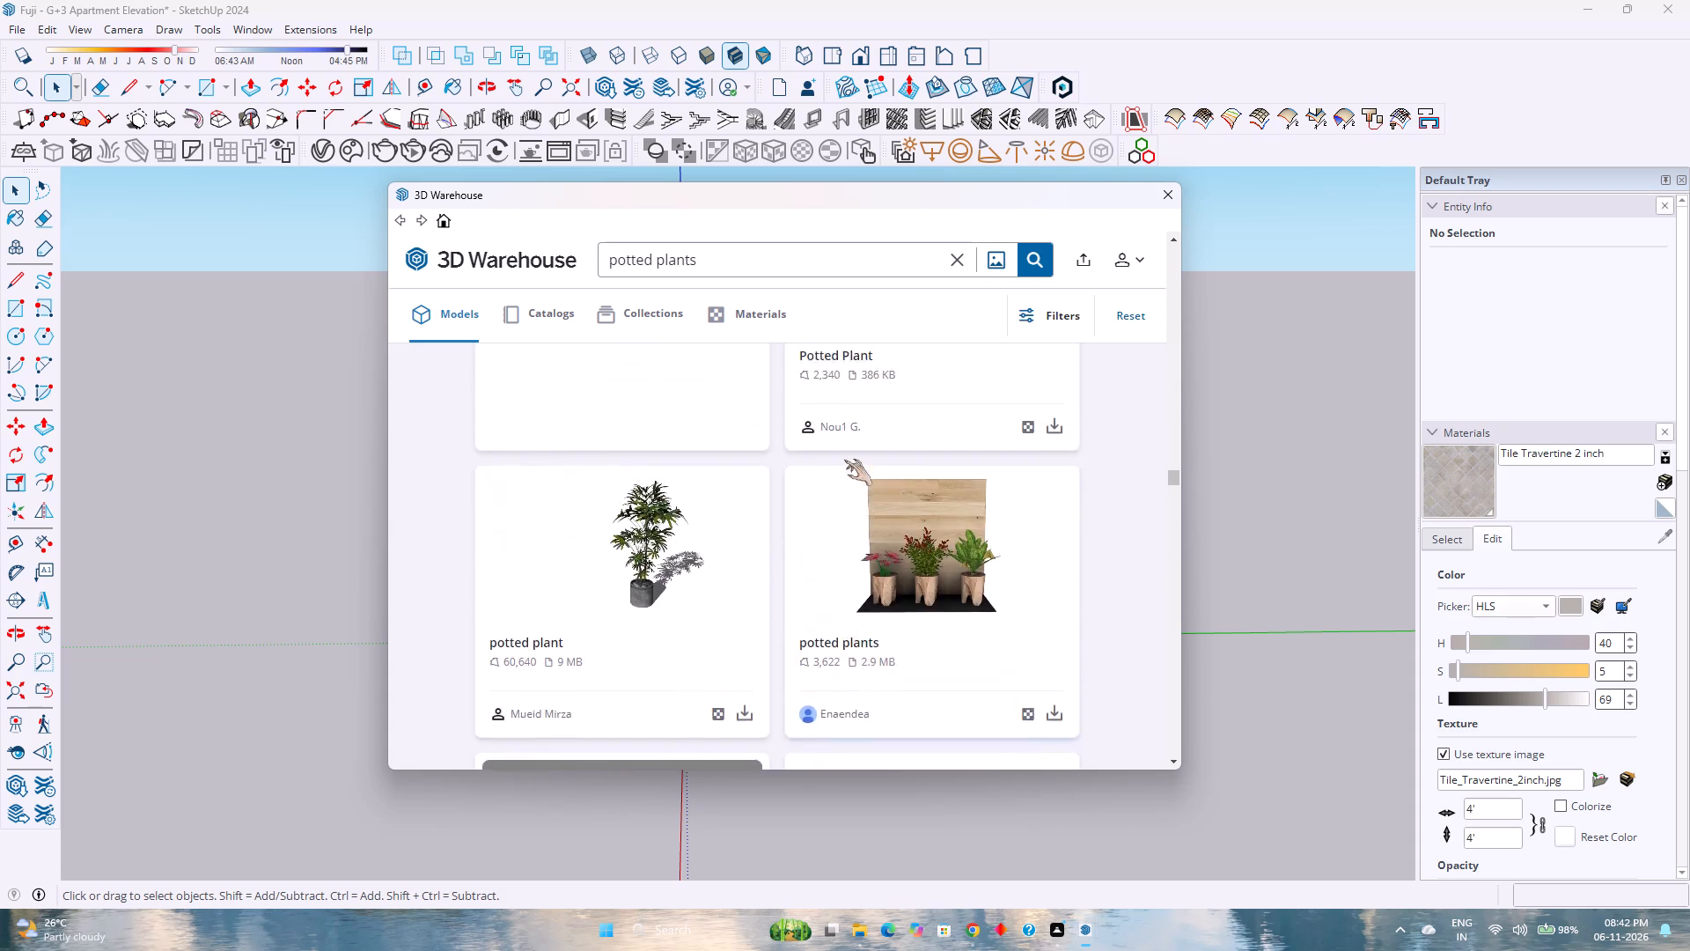
pyautogui.scroll(18, 844, 460)
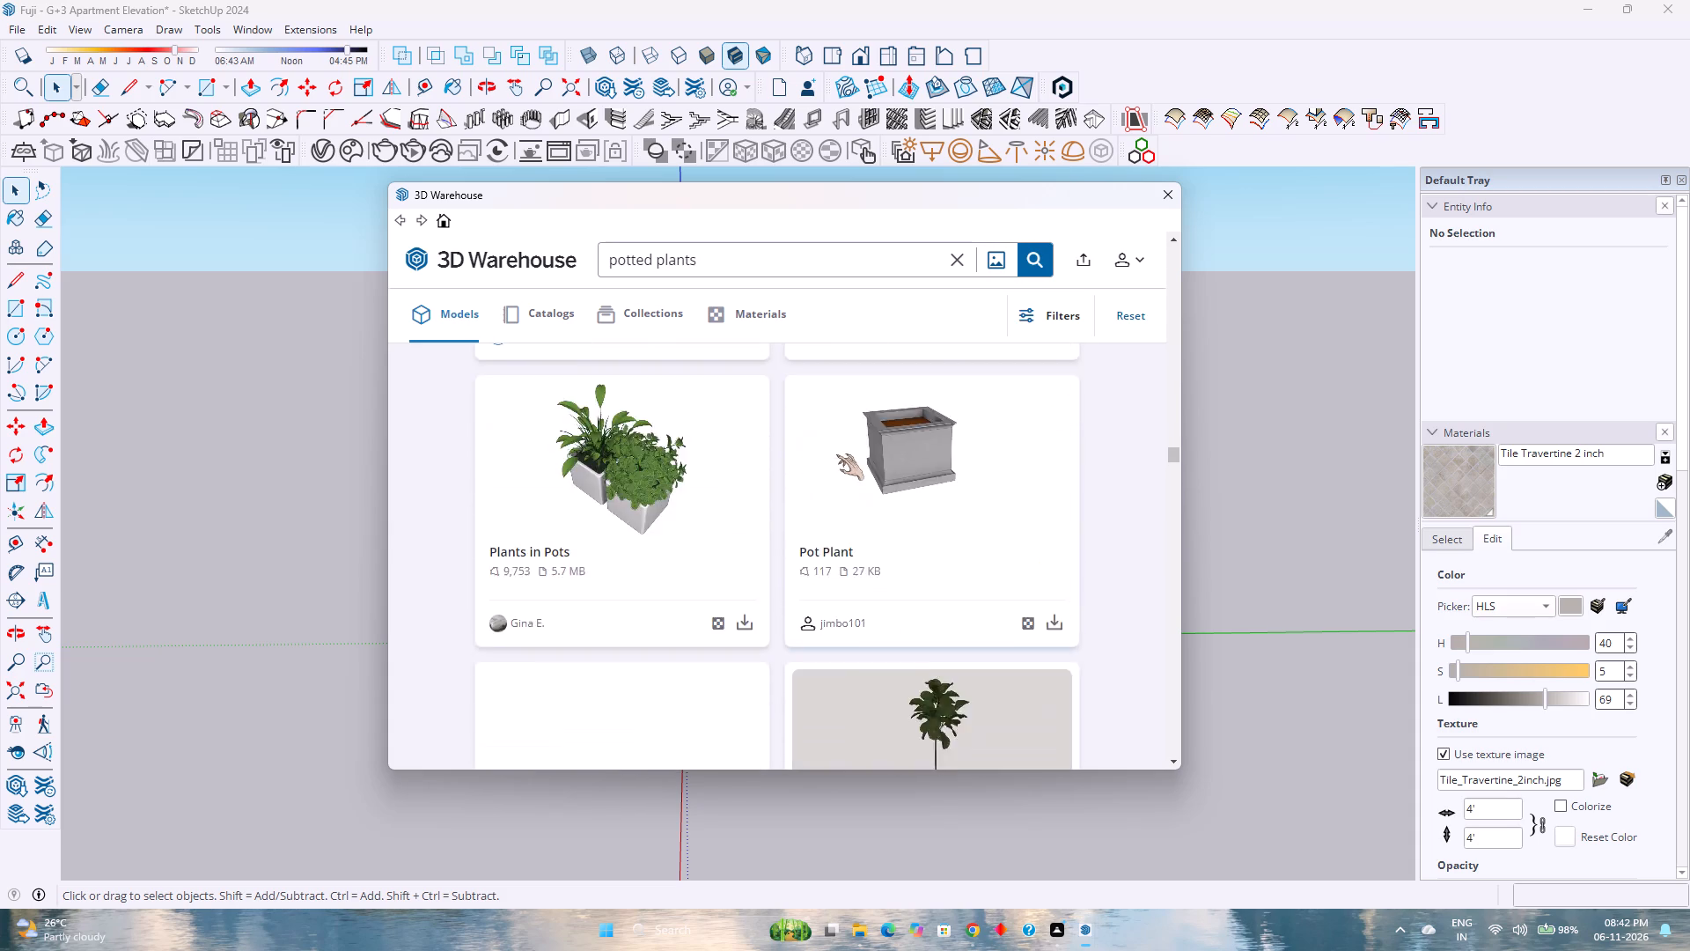
pyautogui.scroll(14, 836, 454)
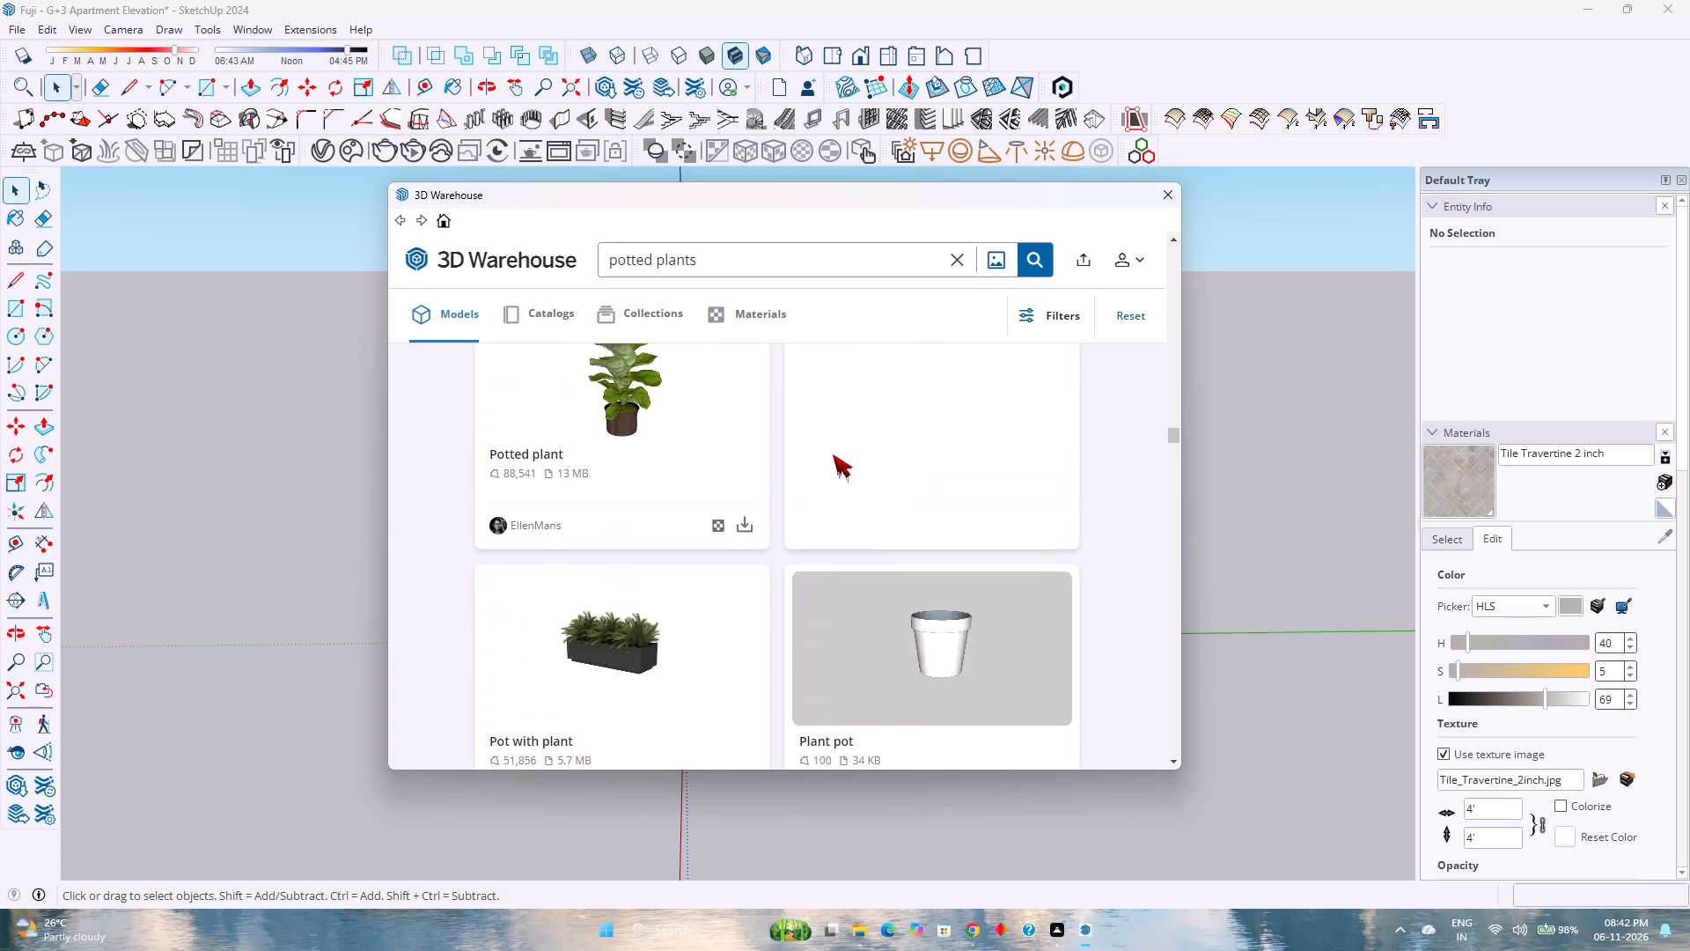
# Compare the Pot with plant, Plant pot and Large Pot planting models among the potted plants results.
pyautogui.scroll(-4, 833, 454)
pyautogui.scroll(3, 833, 454)
pyautogui.scroll(-1, 829, 448)
pyautogui.scroll(4, 829, 448)
pyautogui.scroll(-5, 829, 448)
pyautogui.scroll(5, 829, 448)
pyautogui.scroll(-5, 829, 448)
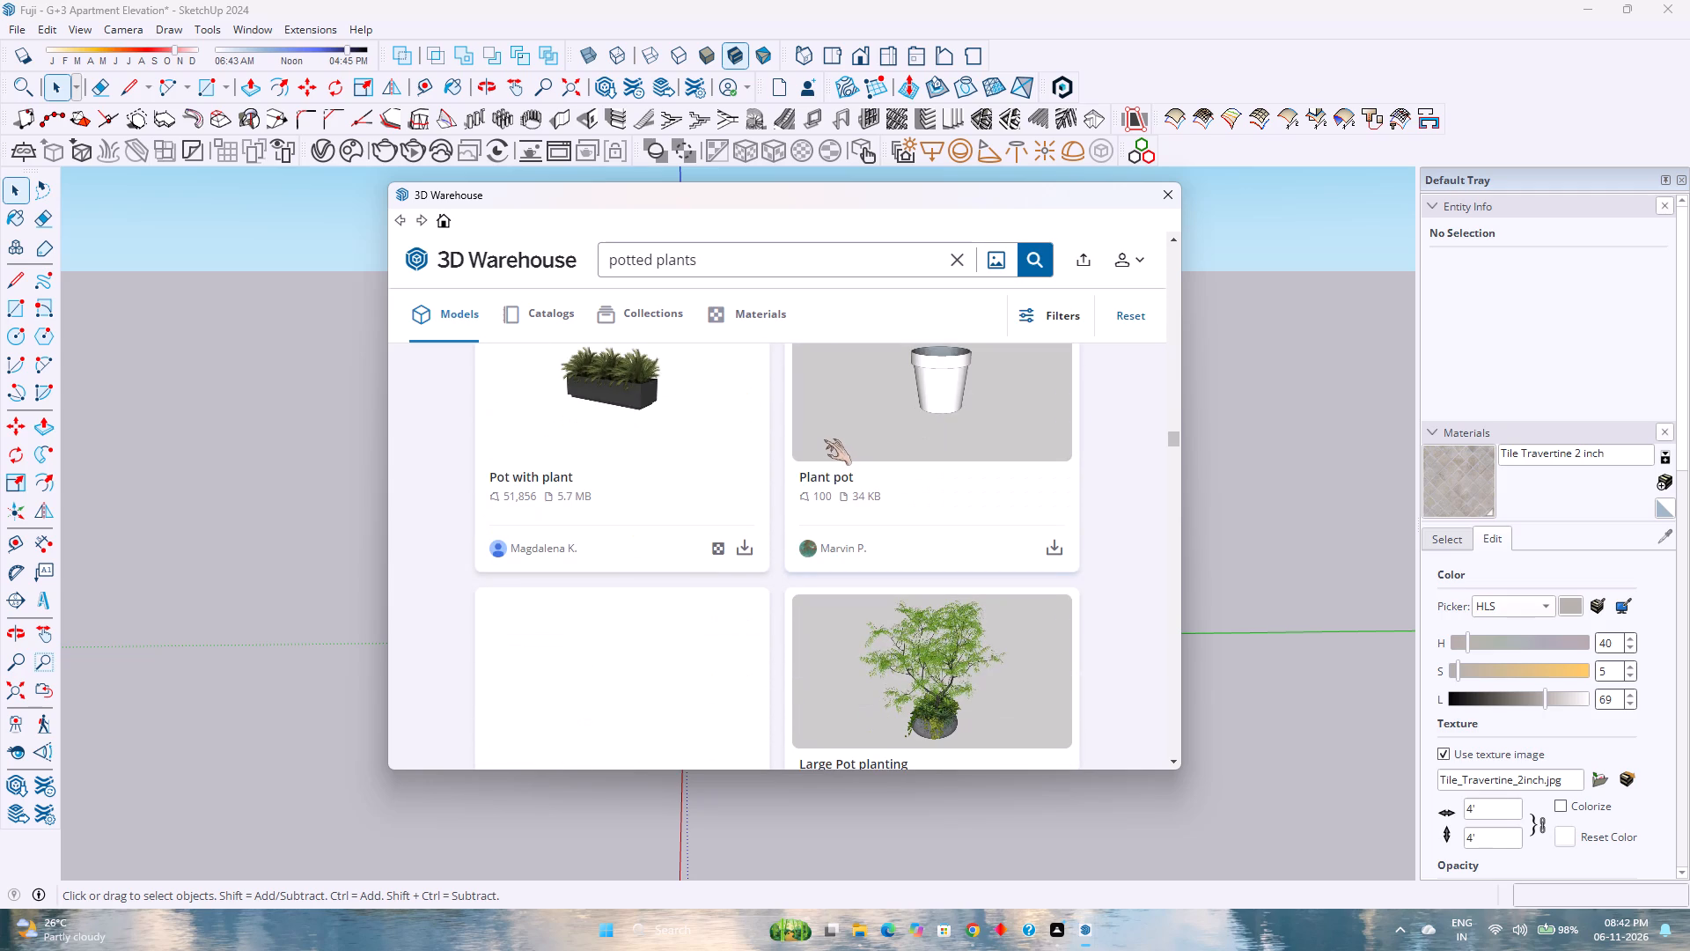
pyautogui.scroll(3, 824, 439)
pyautogui.scroll(-4, 824, 439)
pyautogui.scroll(3, 824, 439)
pyautogui.scroll(-4, 824, 438)
pyautogui.scroll(3, 824, 438)
pyautogui.scroll(-3, 824, 438)
pyautogui.scroll(4, 824, 438)
pyautogui.scroll(-3, 824, 438)
pyautogui.scroll(2, 824, 438)
pyautogui.scroll(-3, 824, 438)
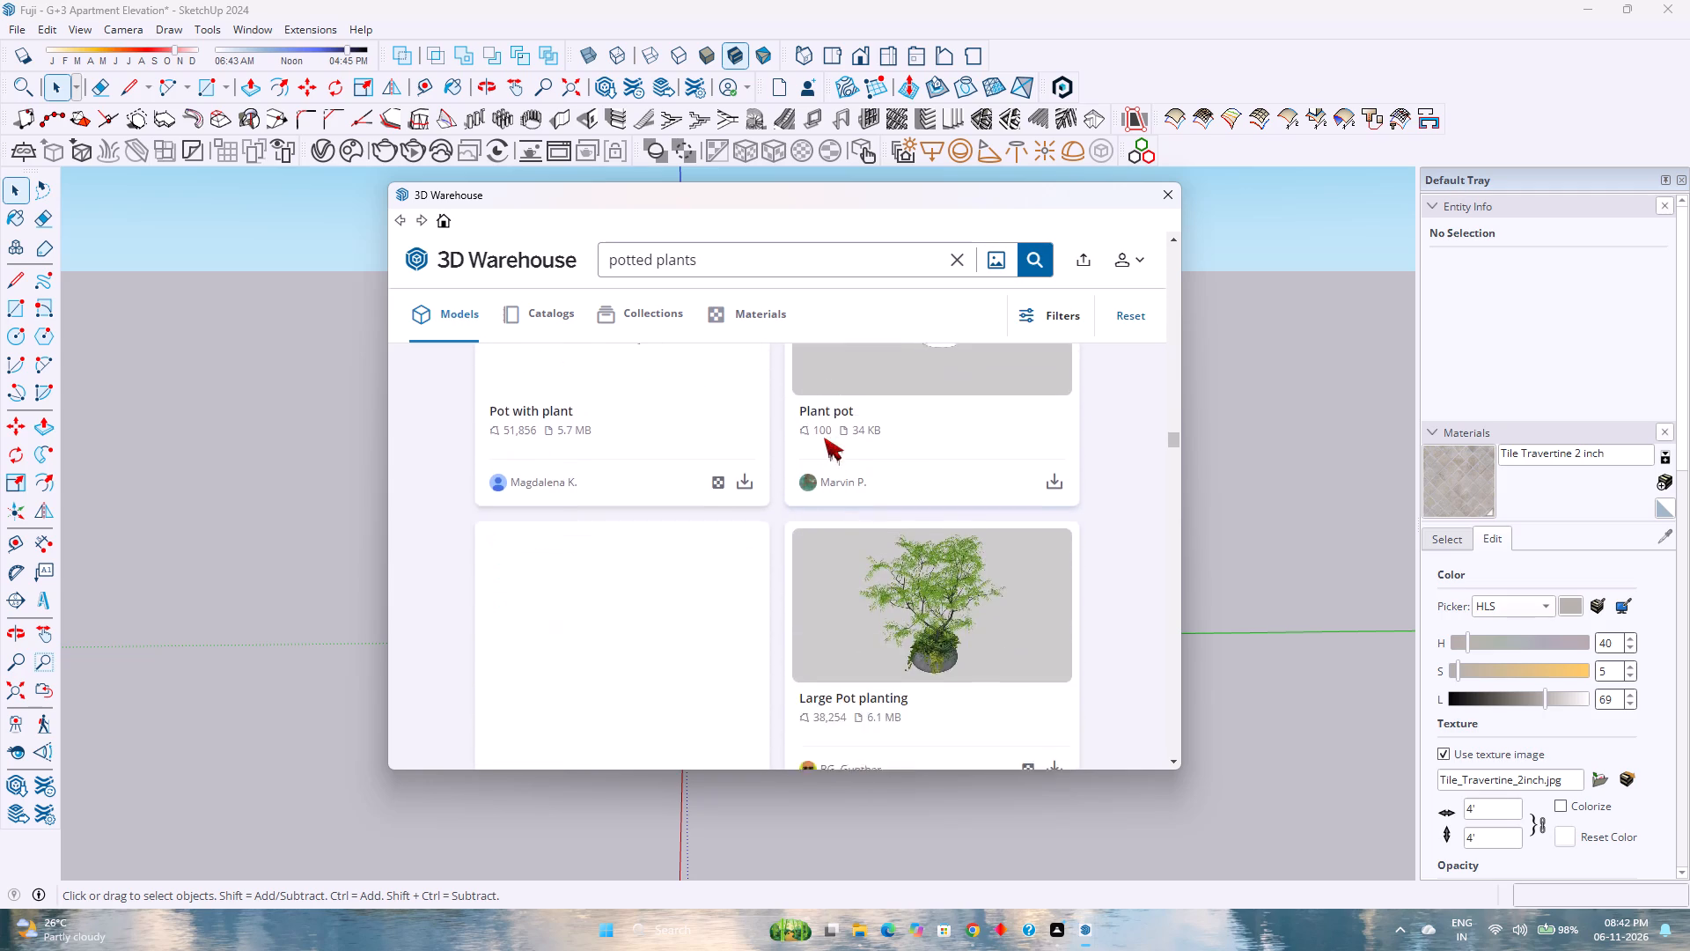
pyautogui.scroll(11, 823, 438)
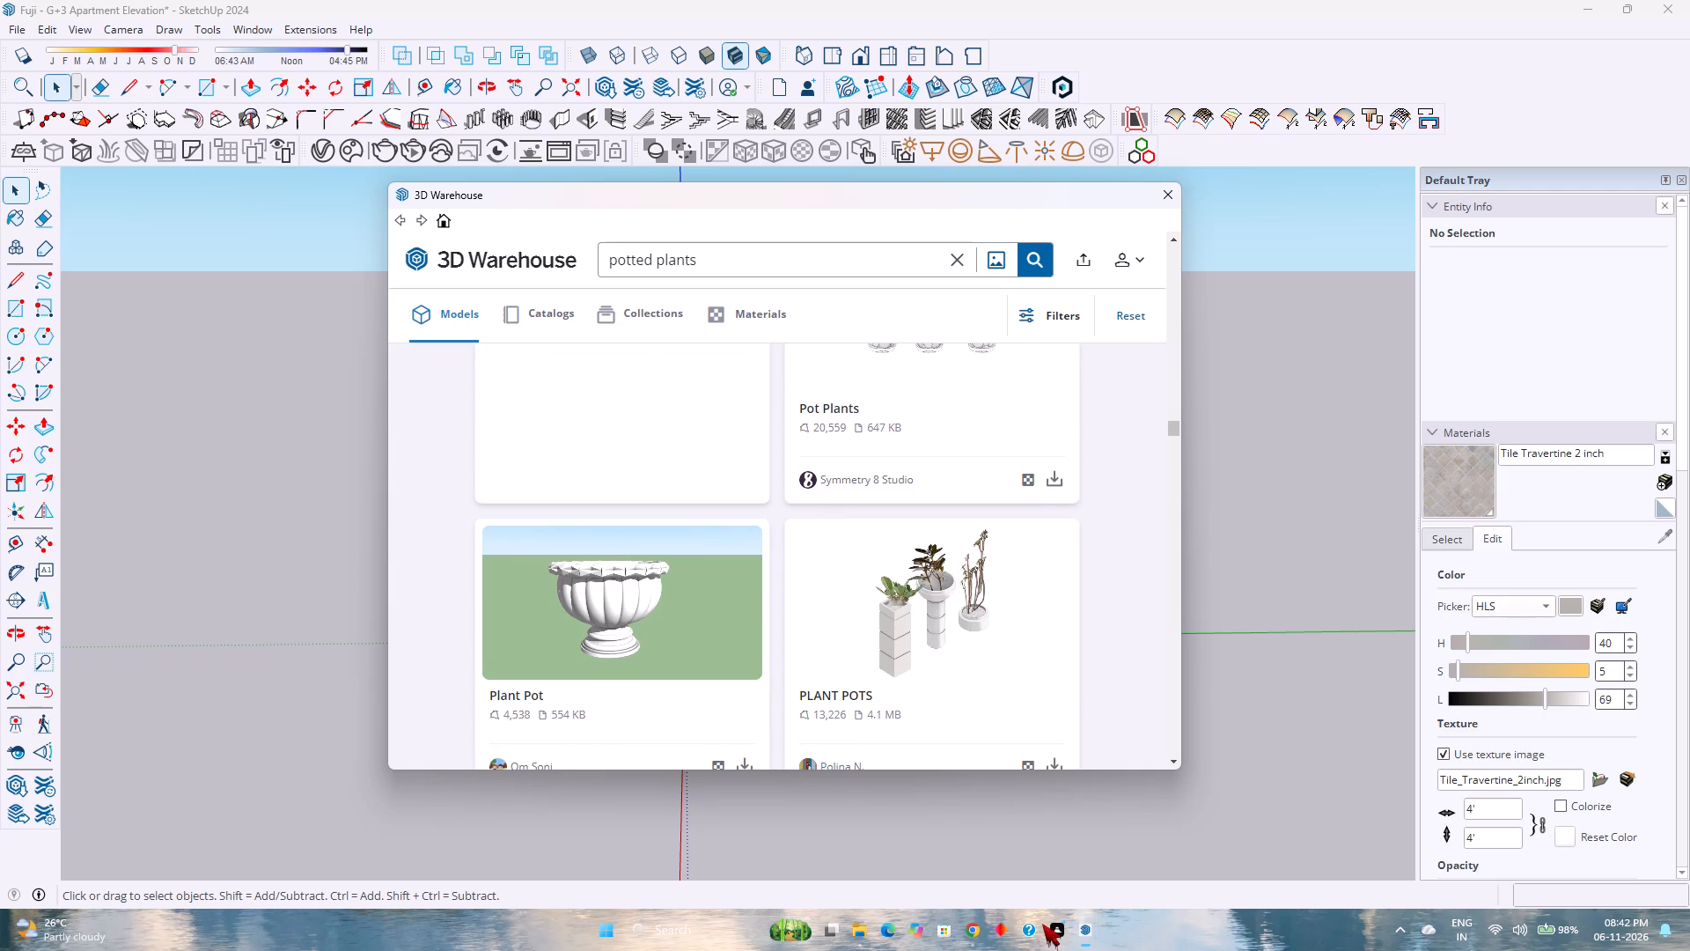
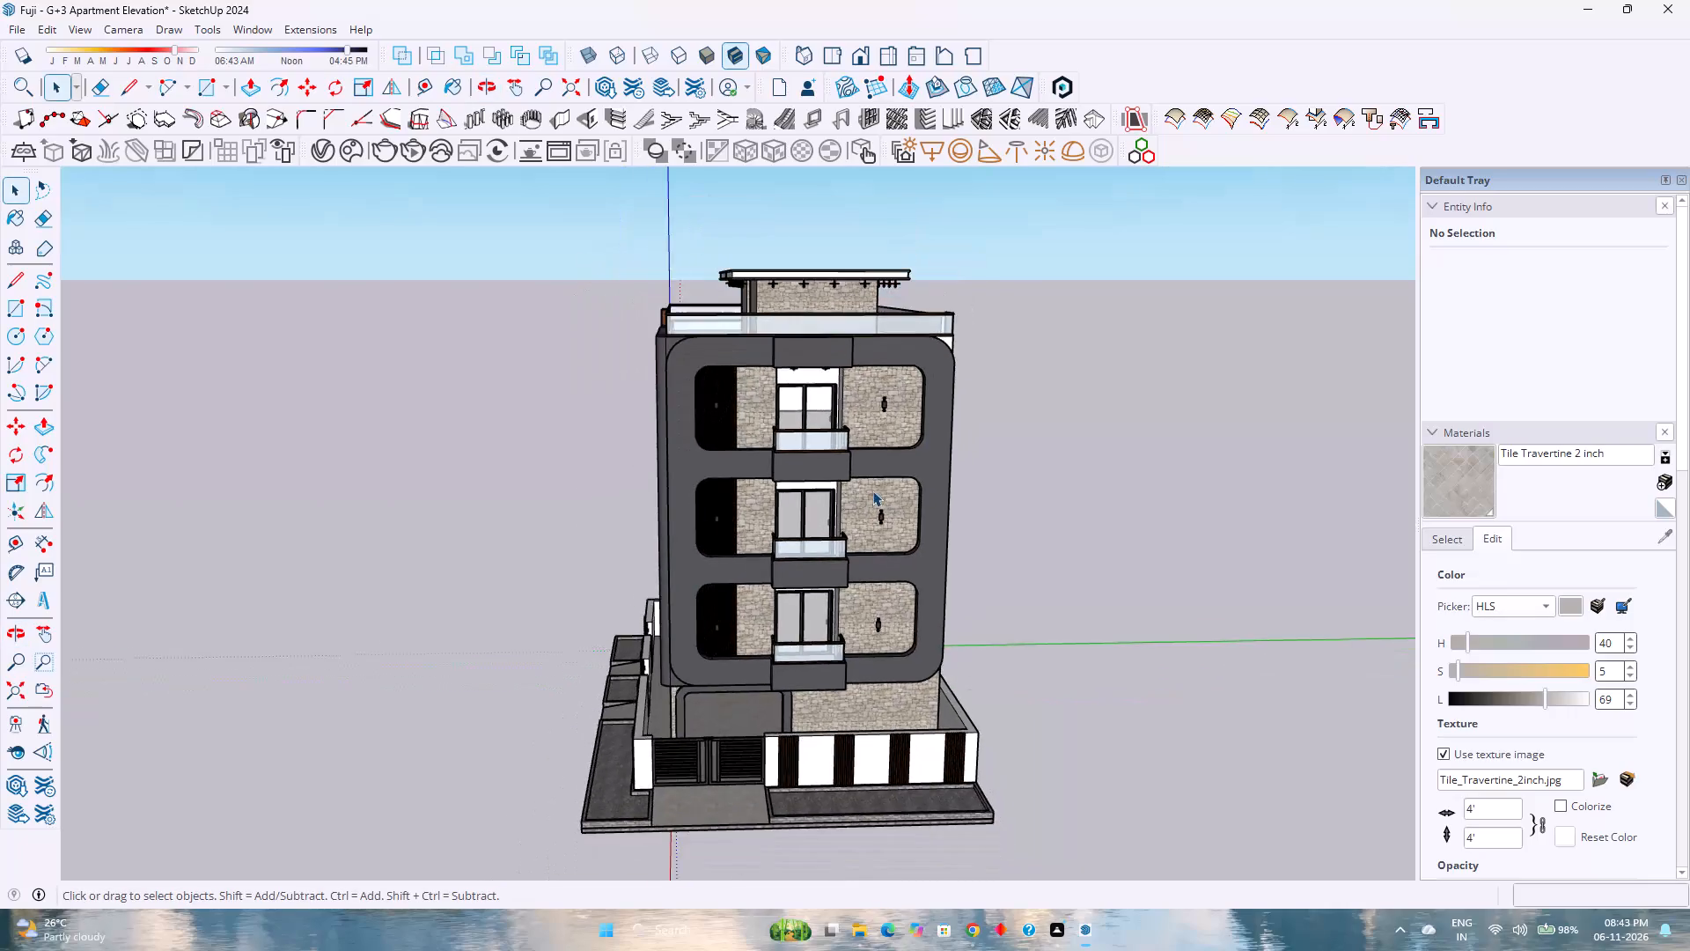
# Save the G+3 Apartment Elevation model with the building shown in a corner perspective view.
pyautogui.moveTo(789, 542); pyautogui.dragTo(1095, 501, button='middle')
pyautogui.middleClick(1098, 501)
pyautogui.middleClick(1099, 501)
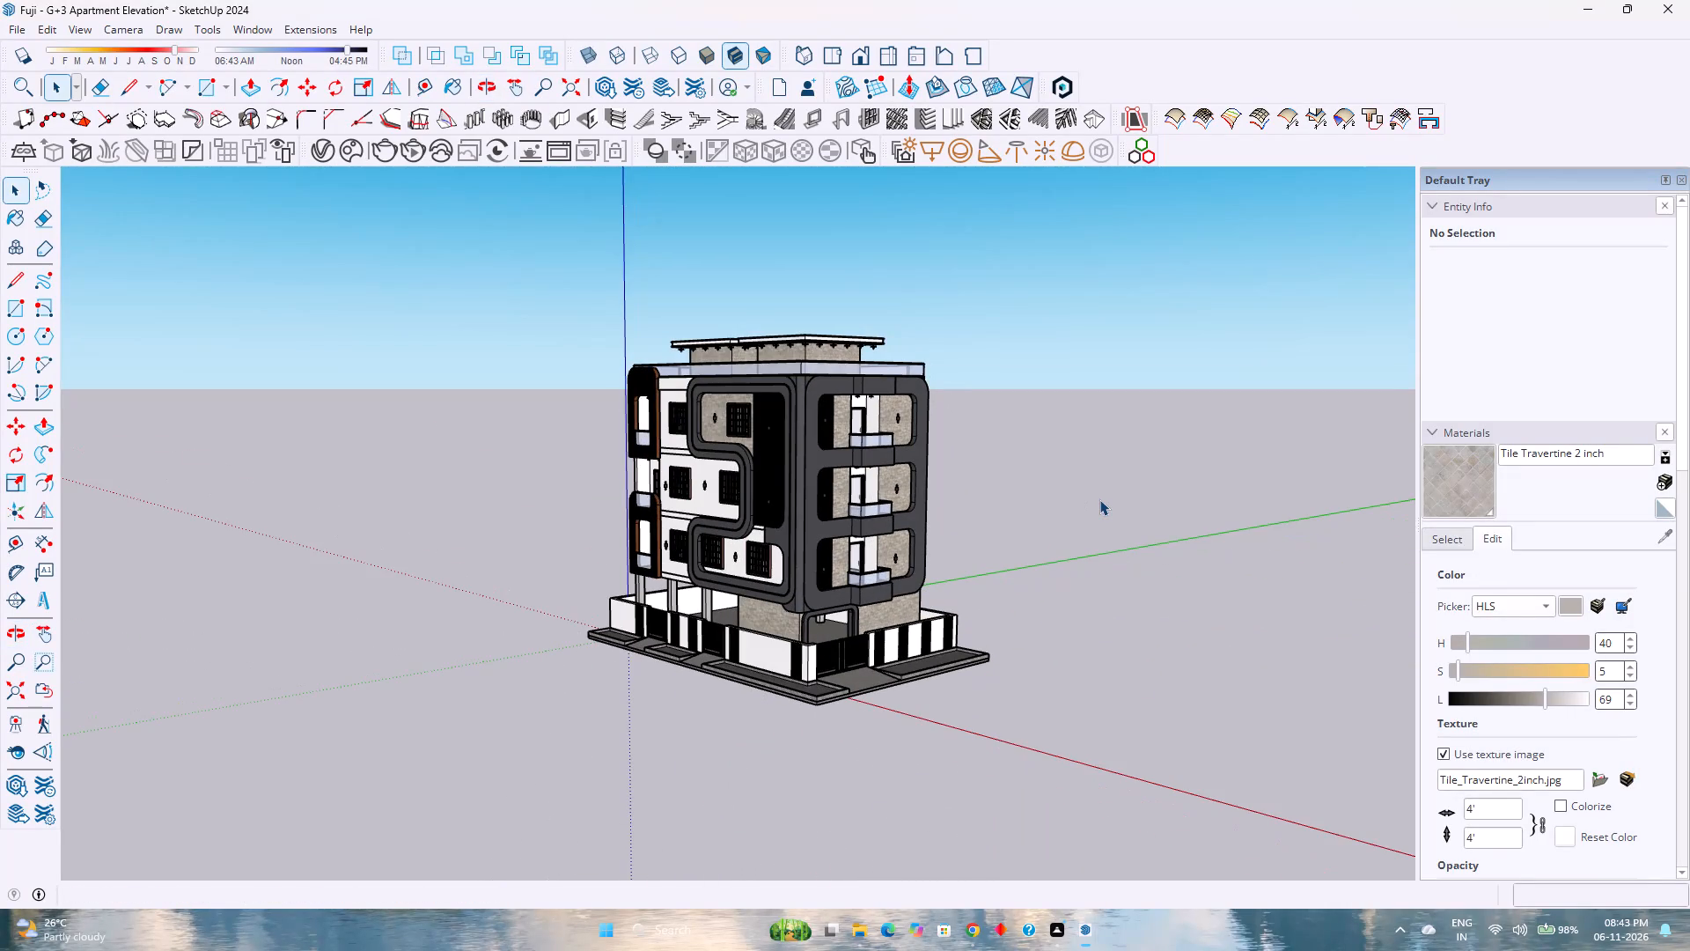
pyautogui.hotkey('ctrl', 's')
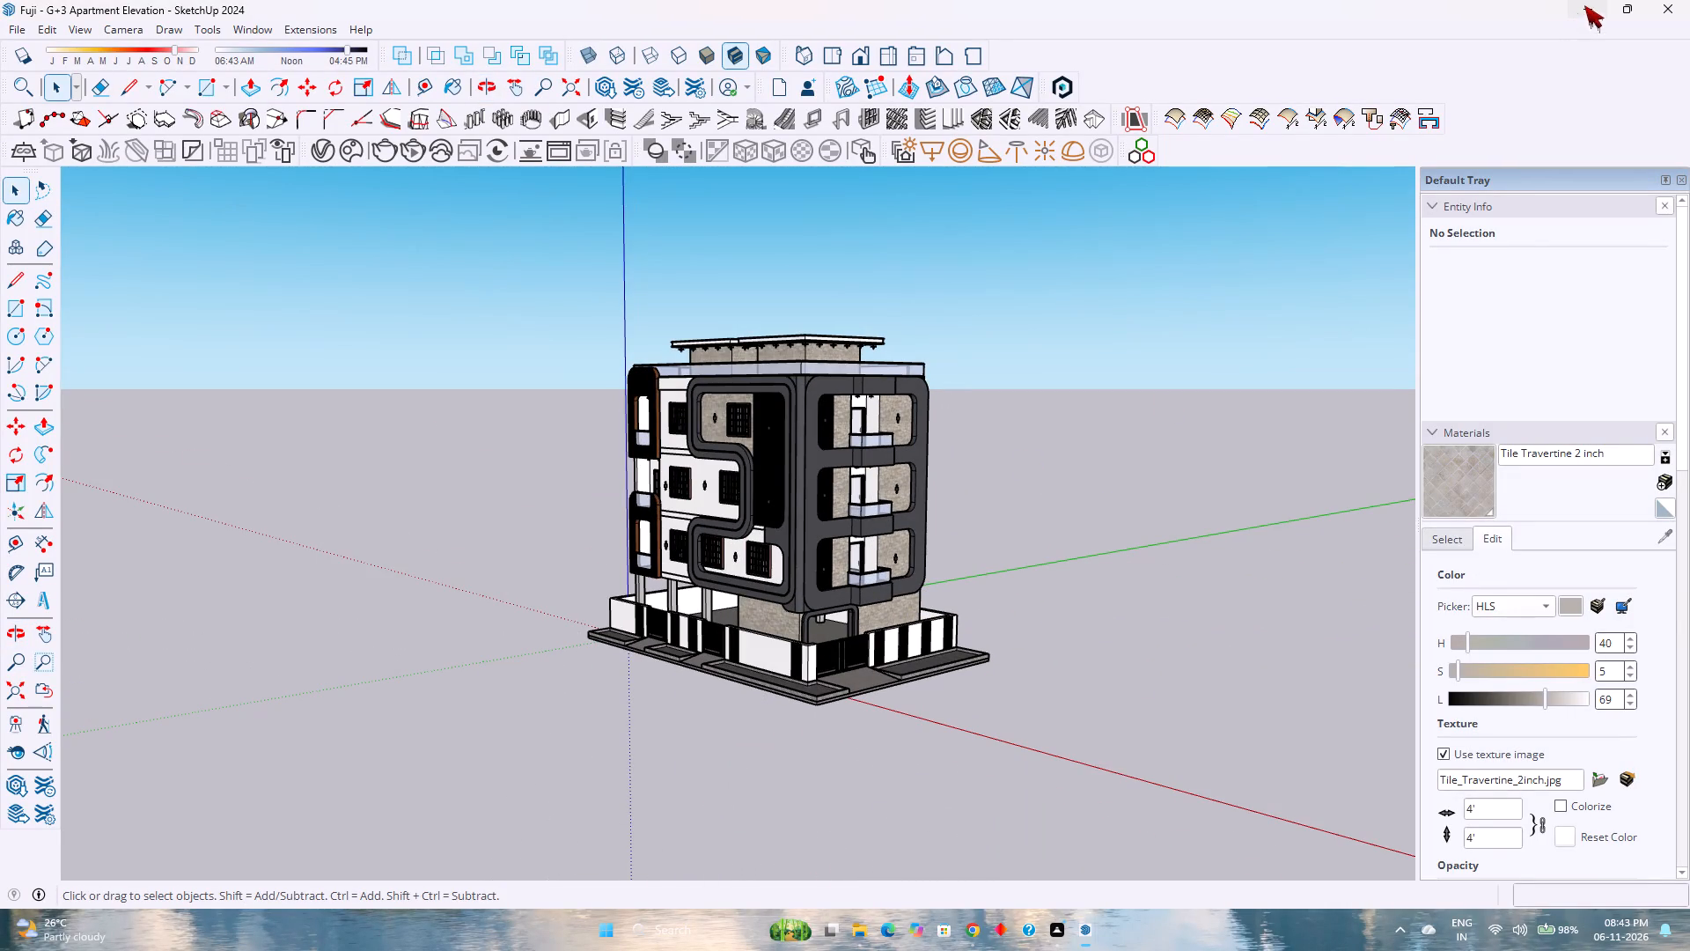